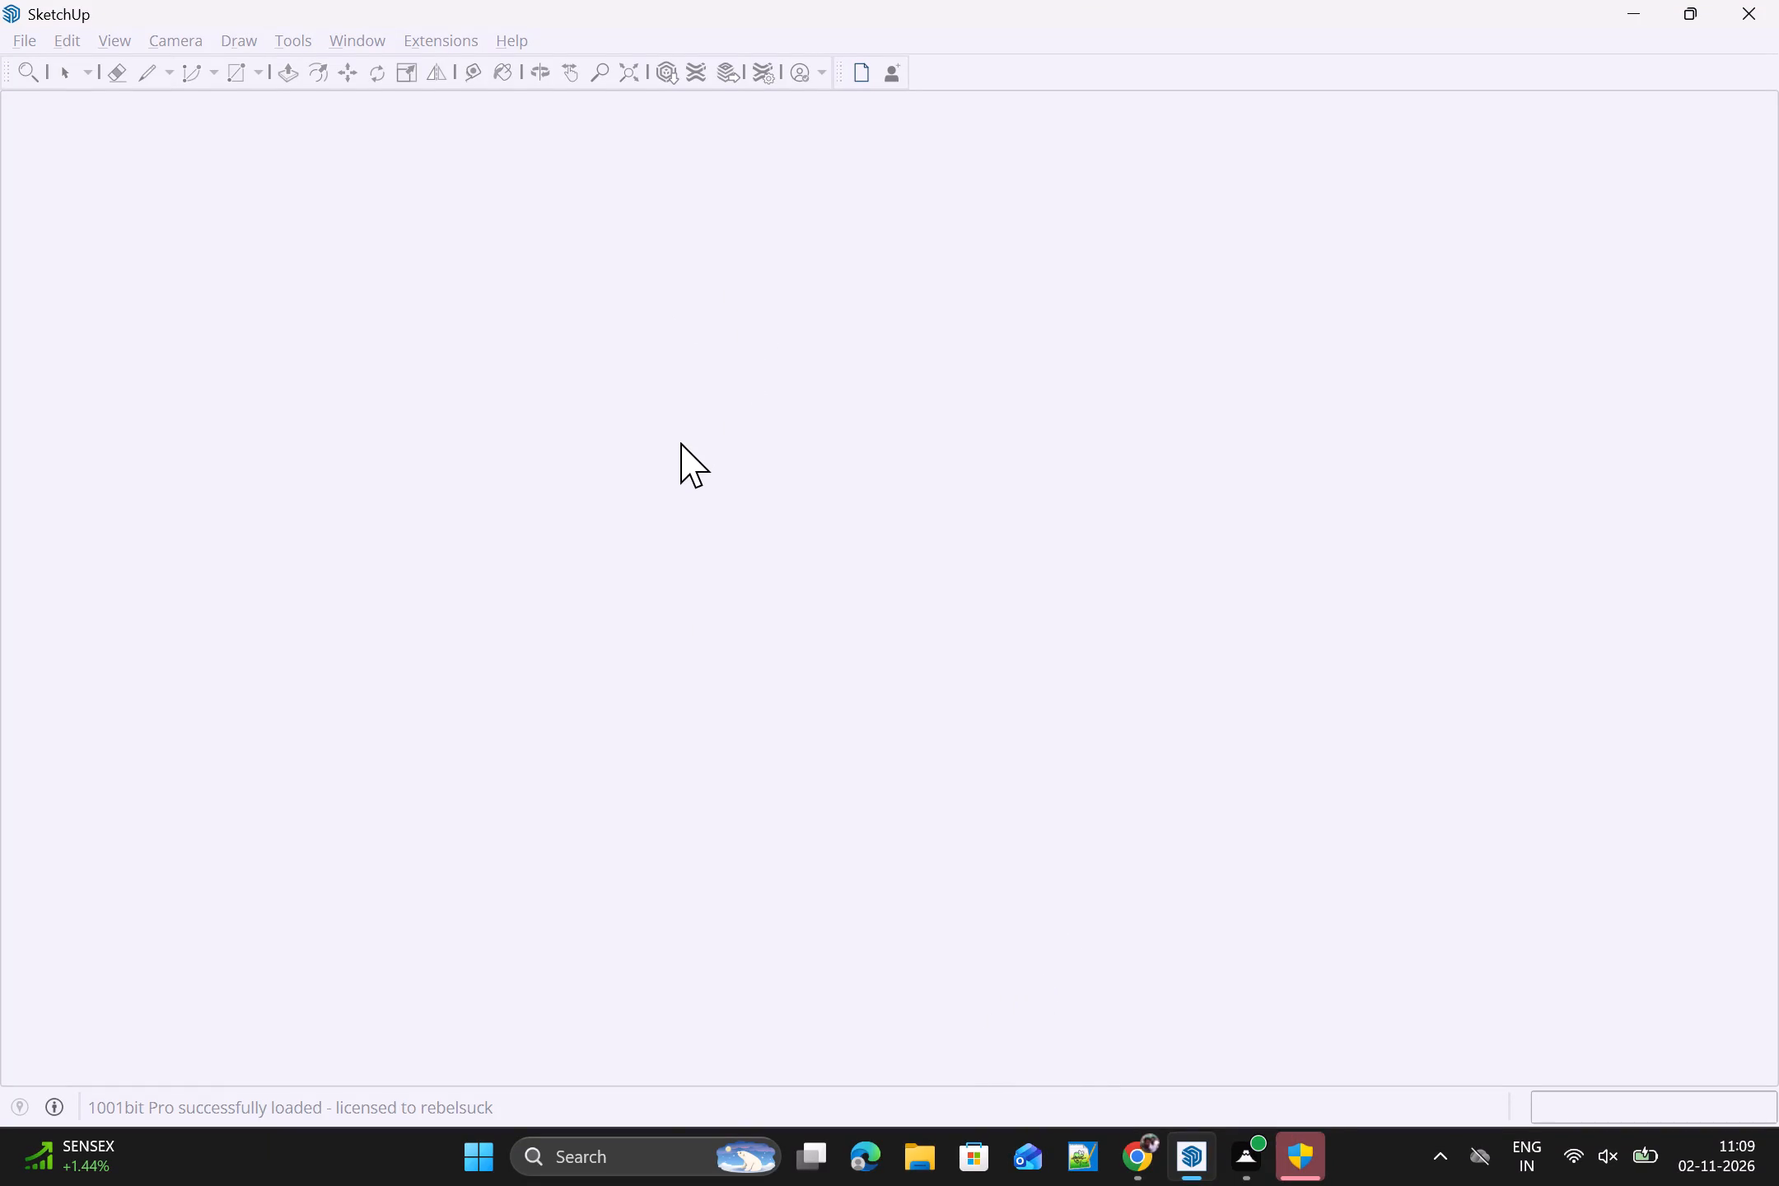
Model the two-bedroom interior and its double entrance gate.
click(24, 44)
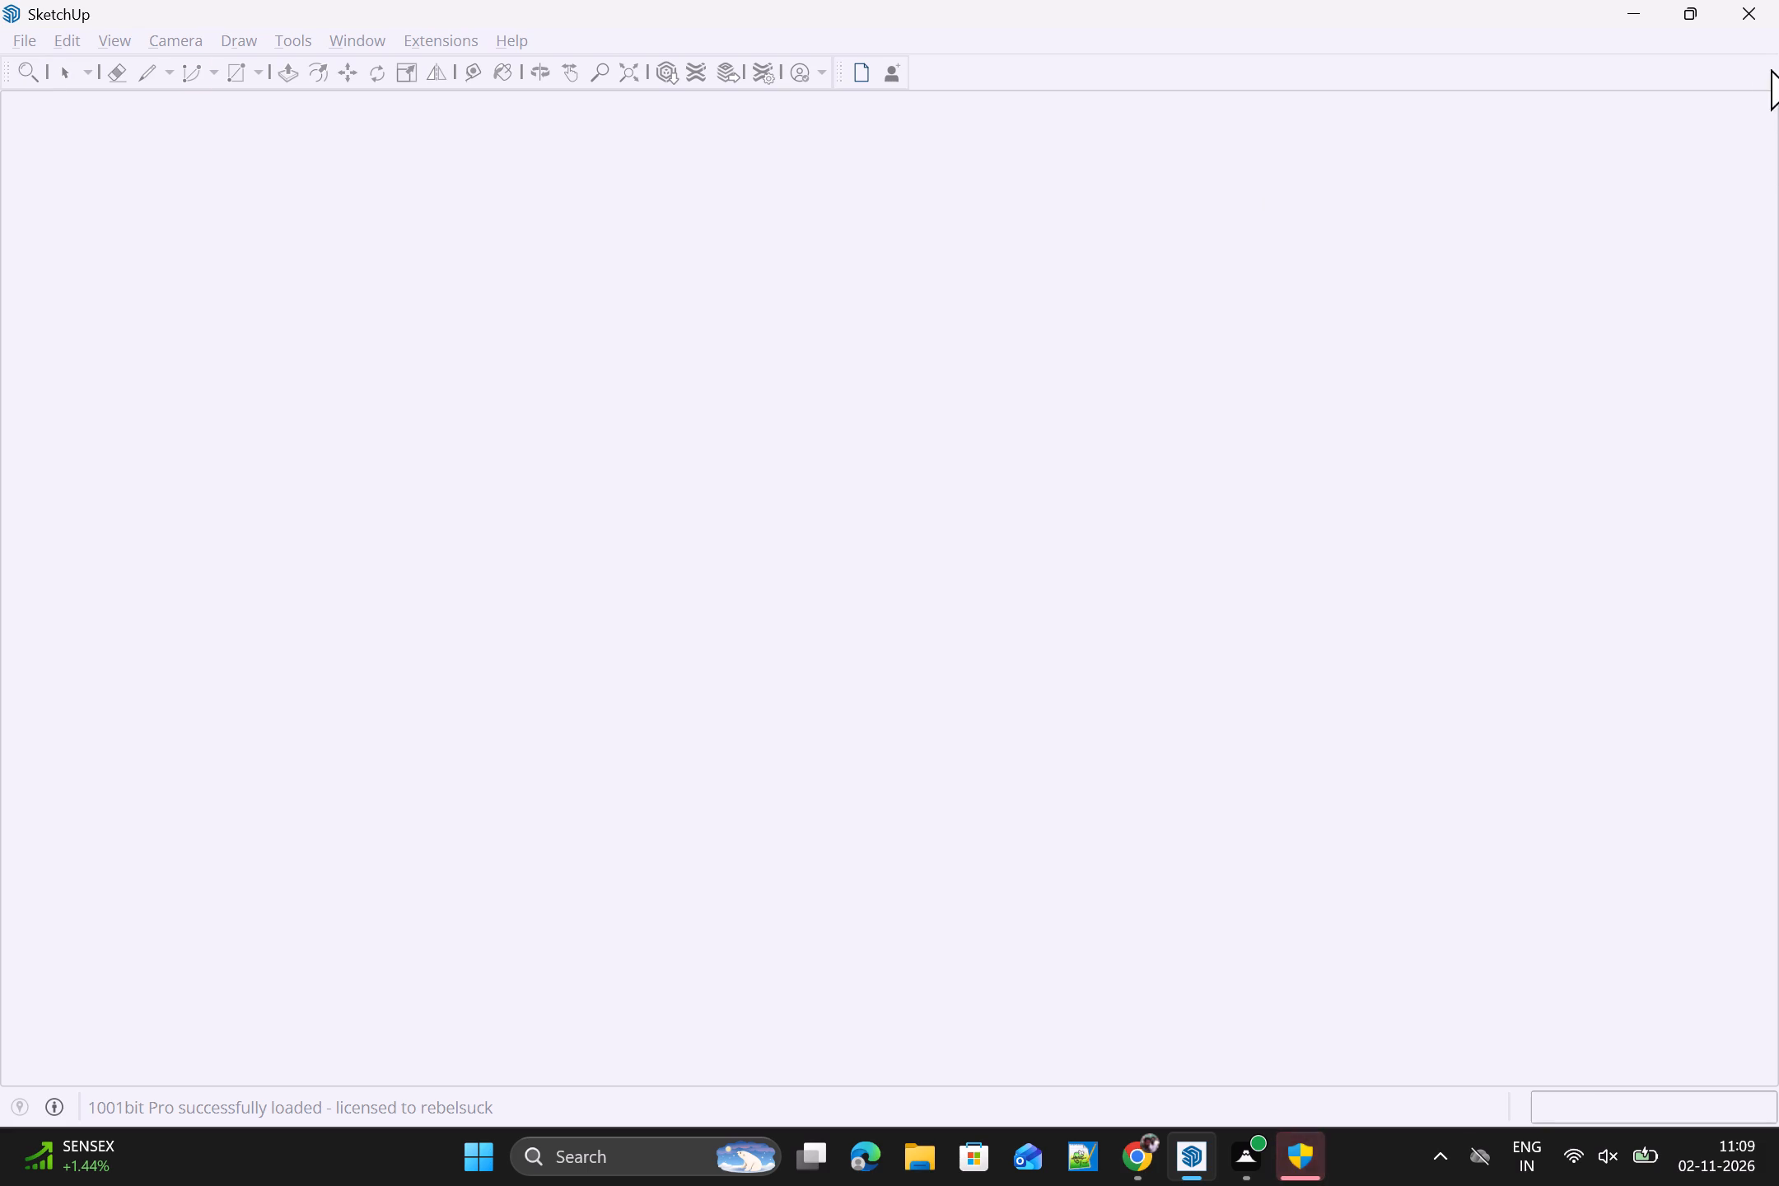
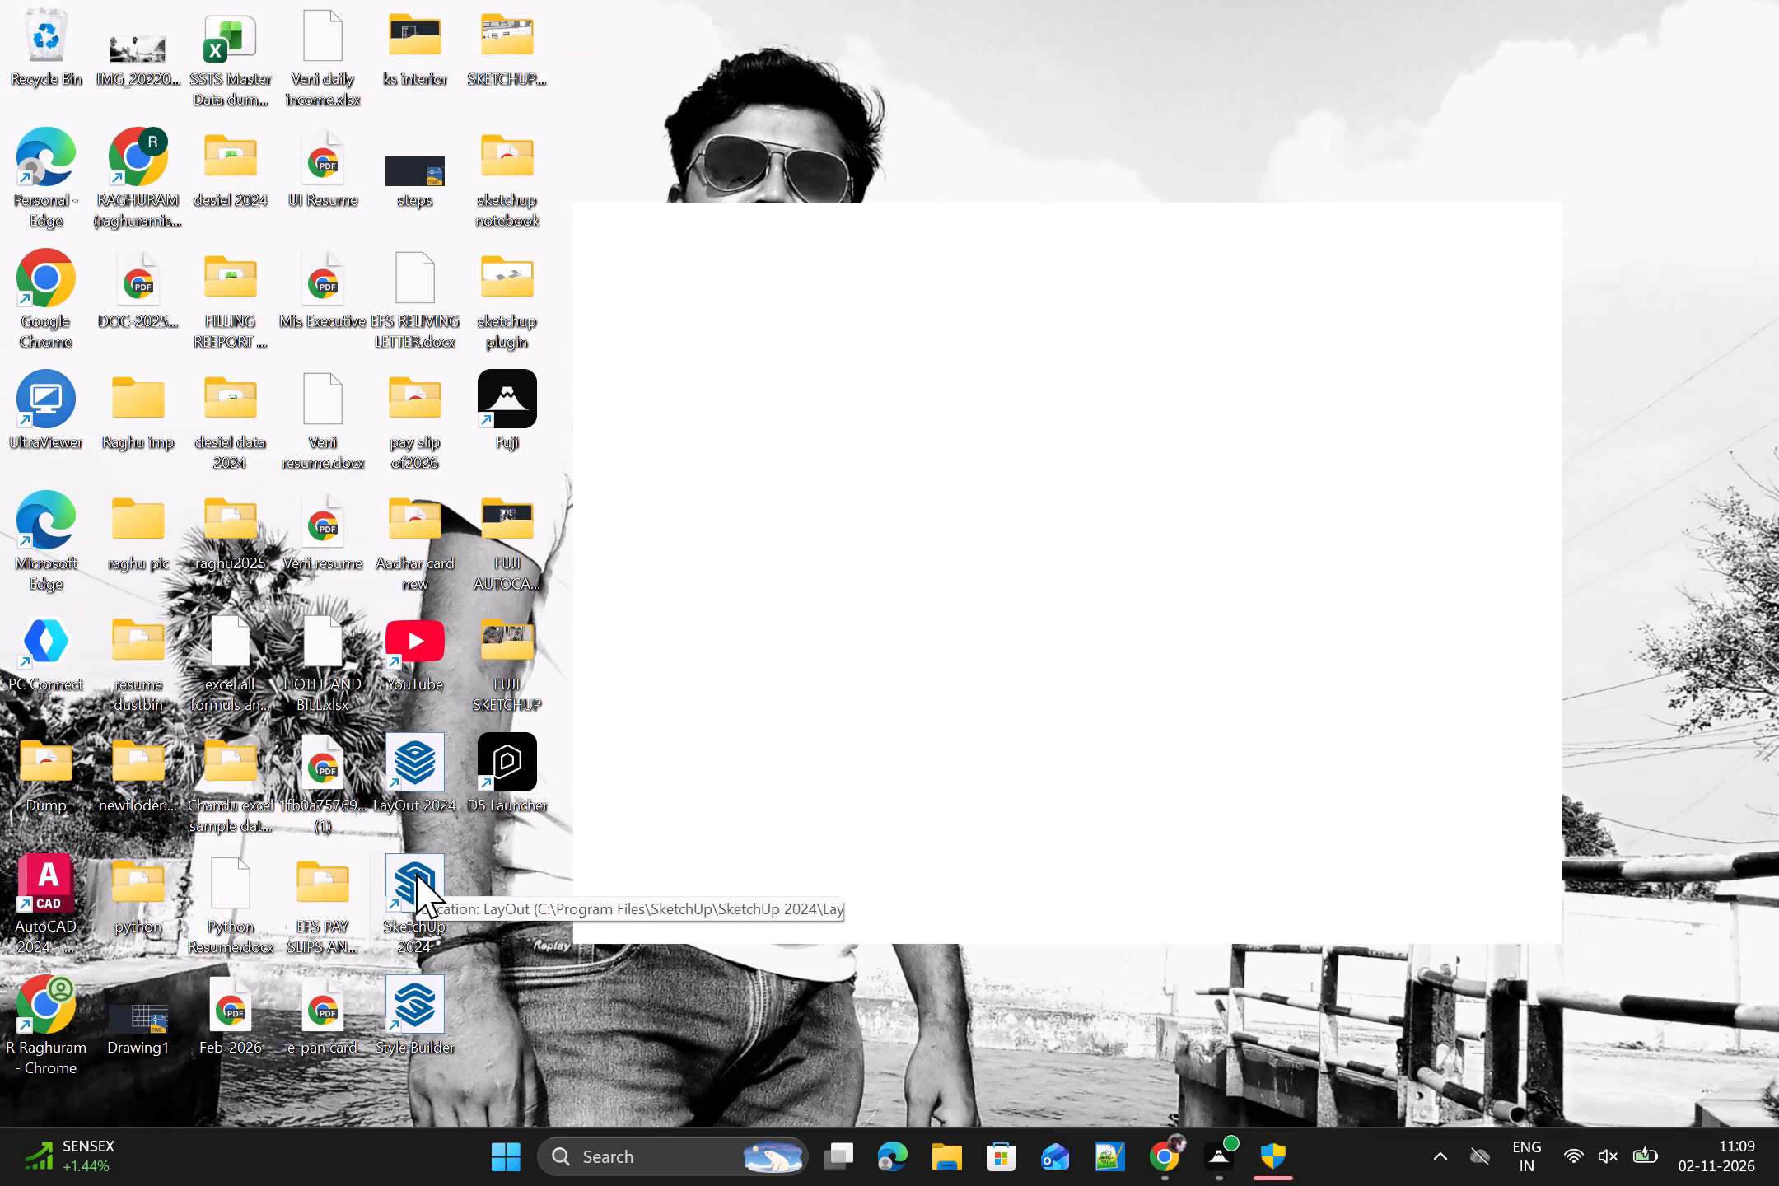
Launch SketchUp 2024 from the desktop.
double_click(416, 873)
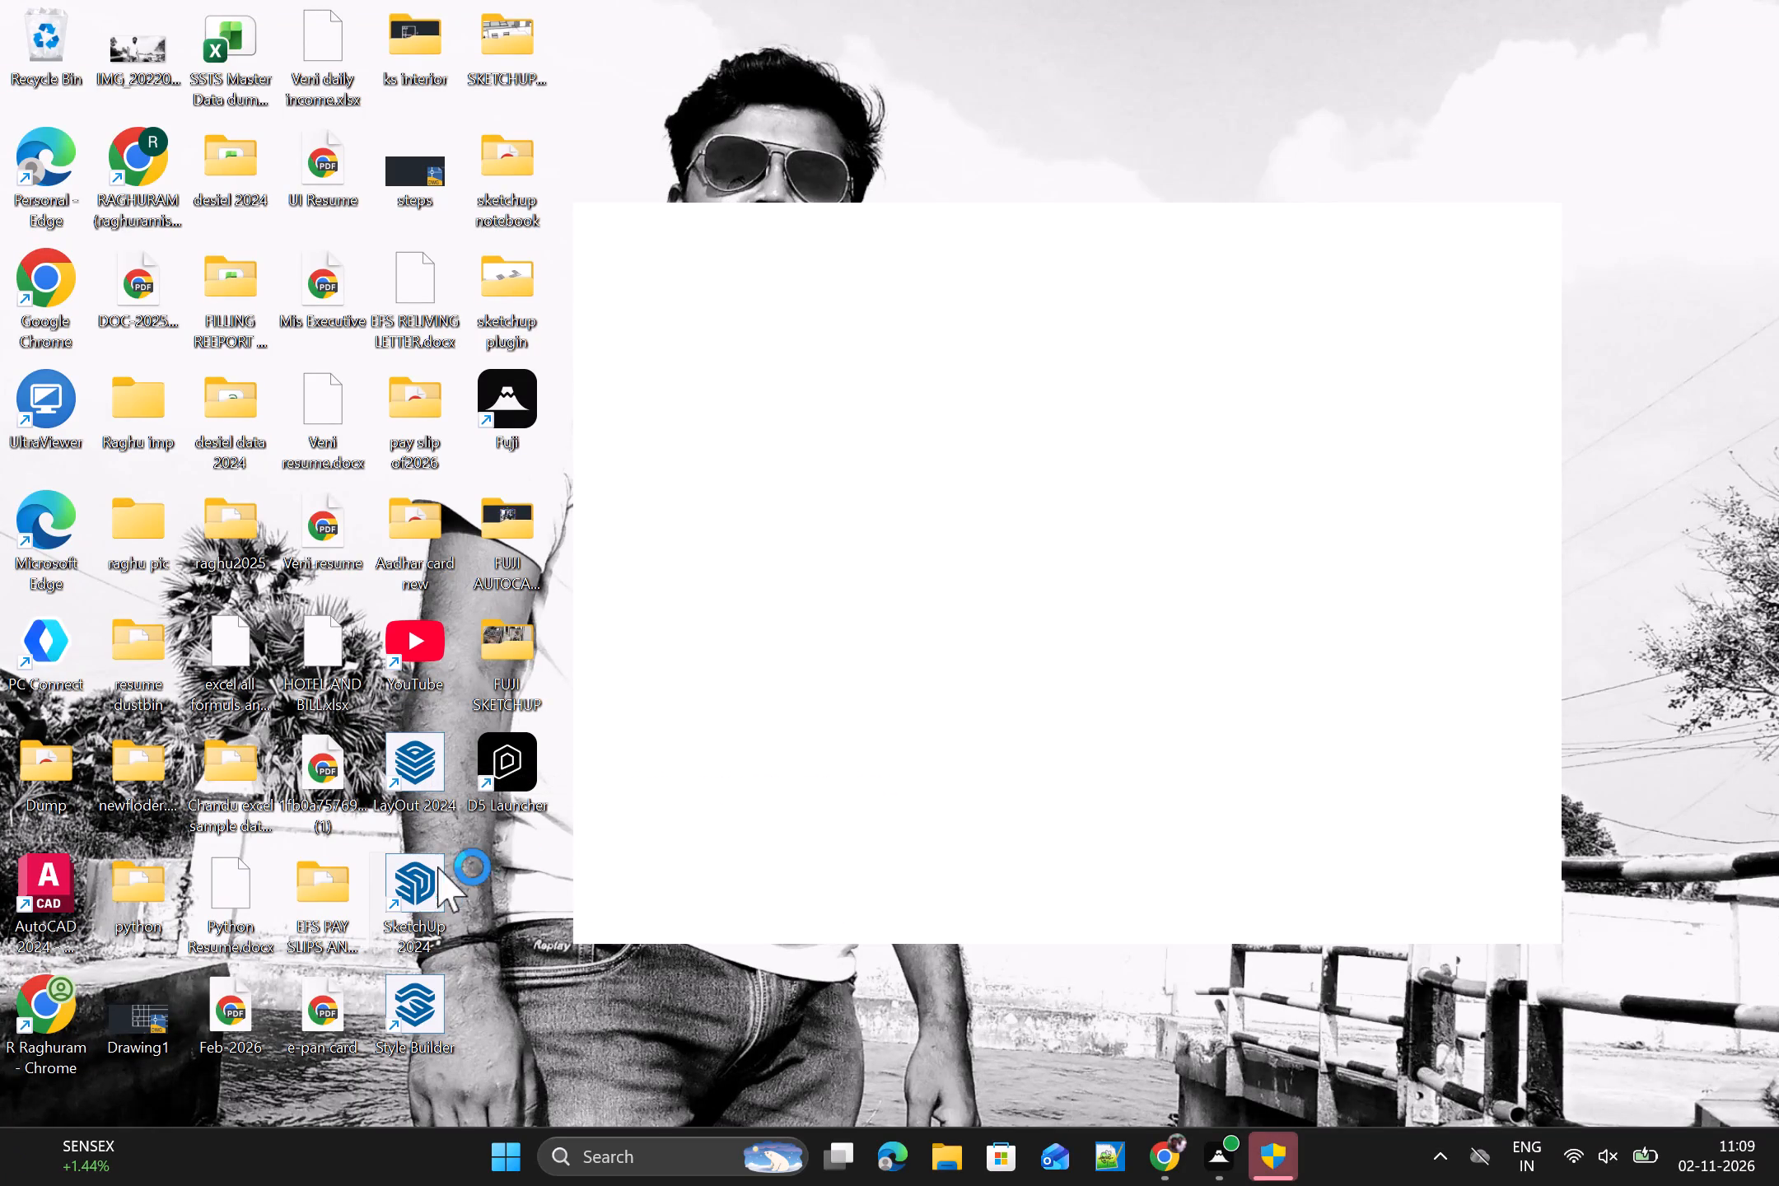
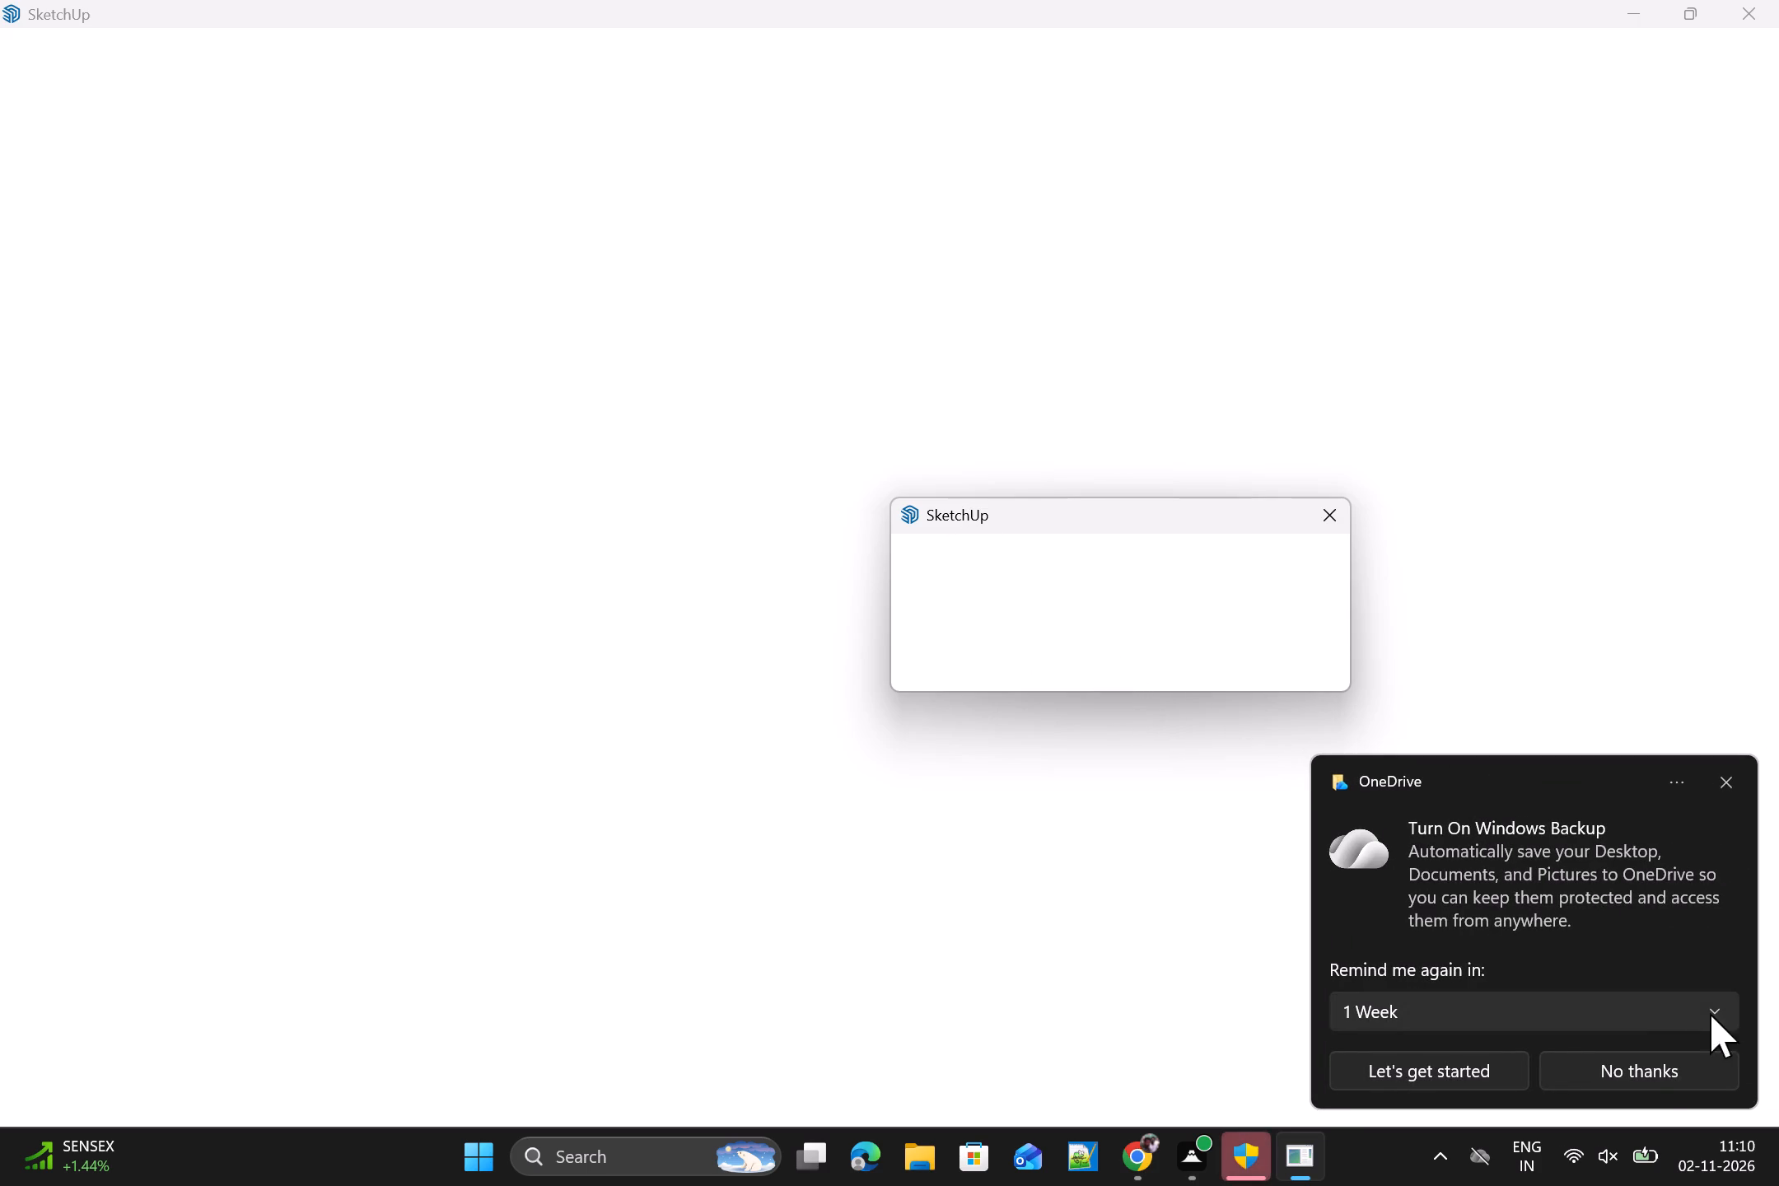
Decline the OneDrive offer to turn on Windows Backup.
click(1646, 1078)
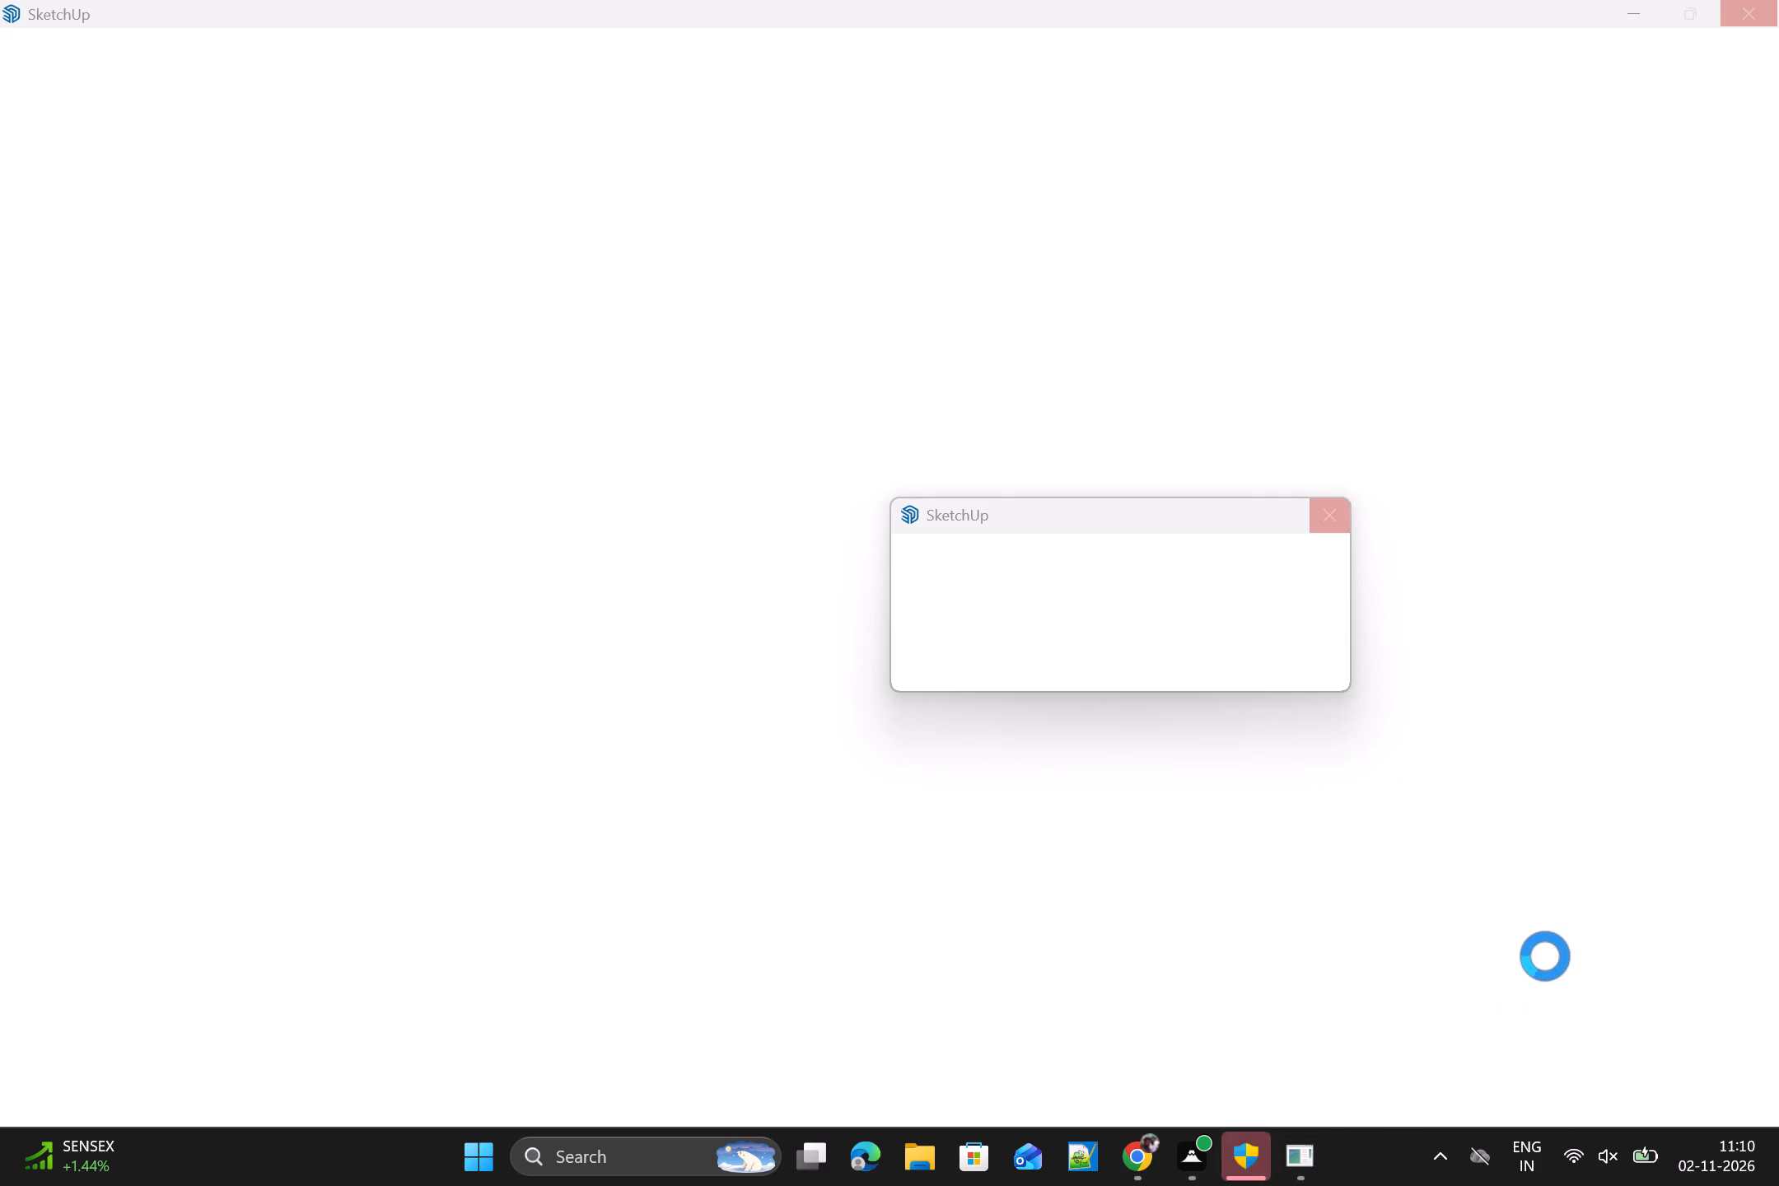
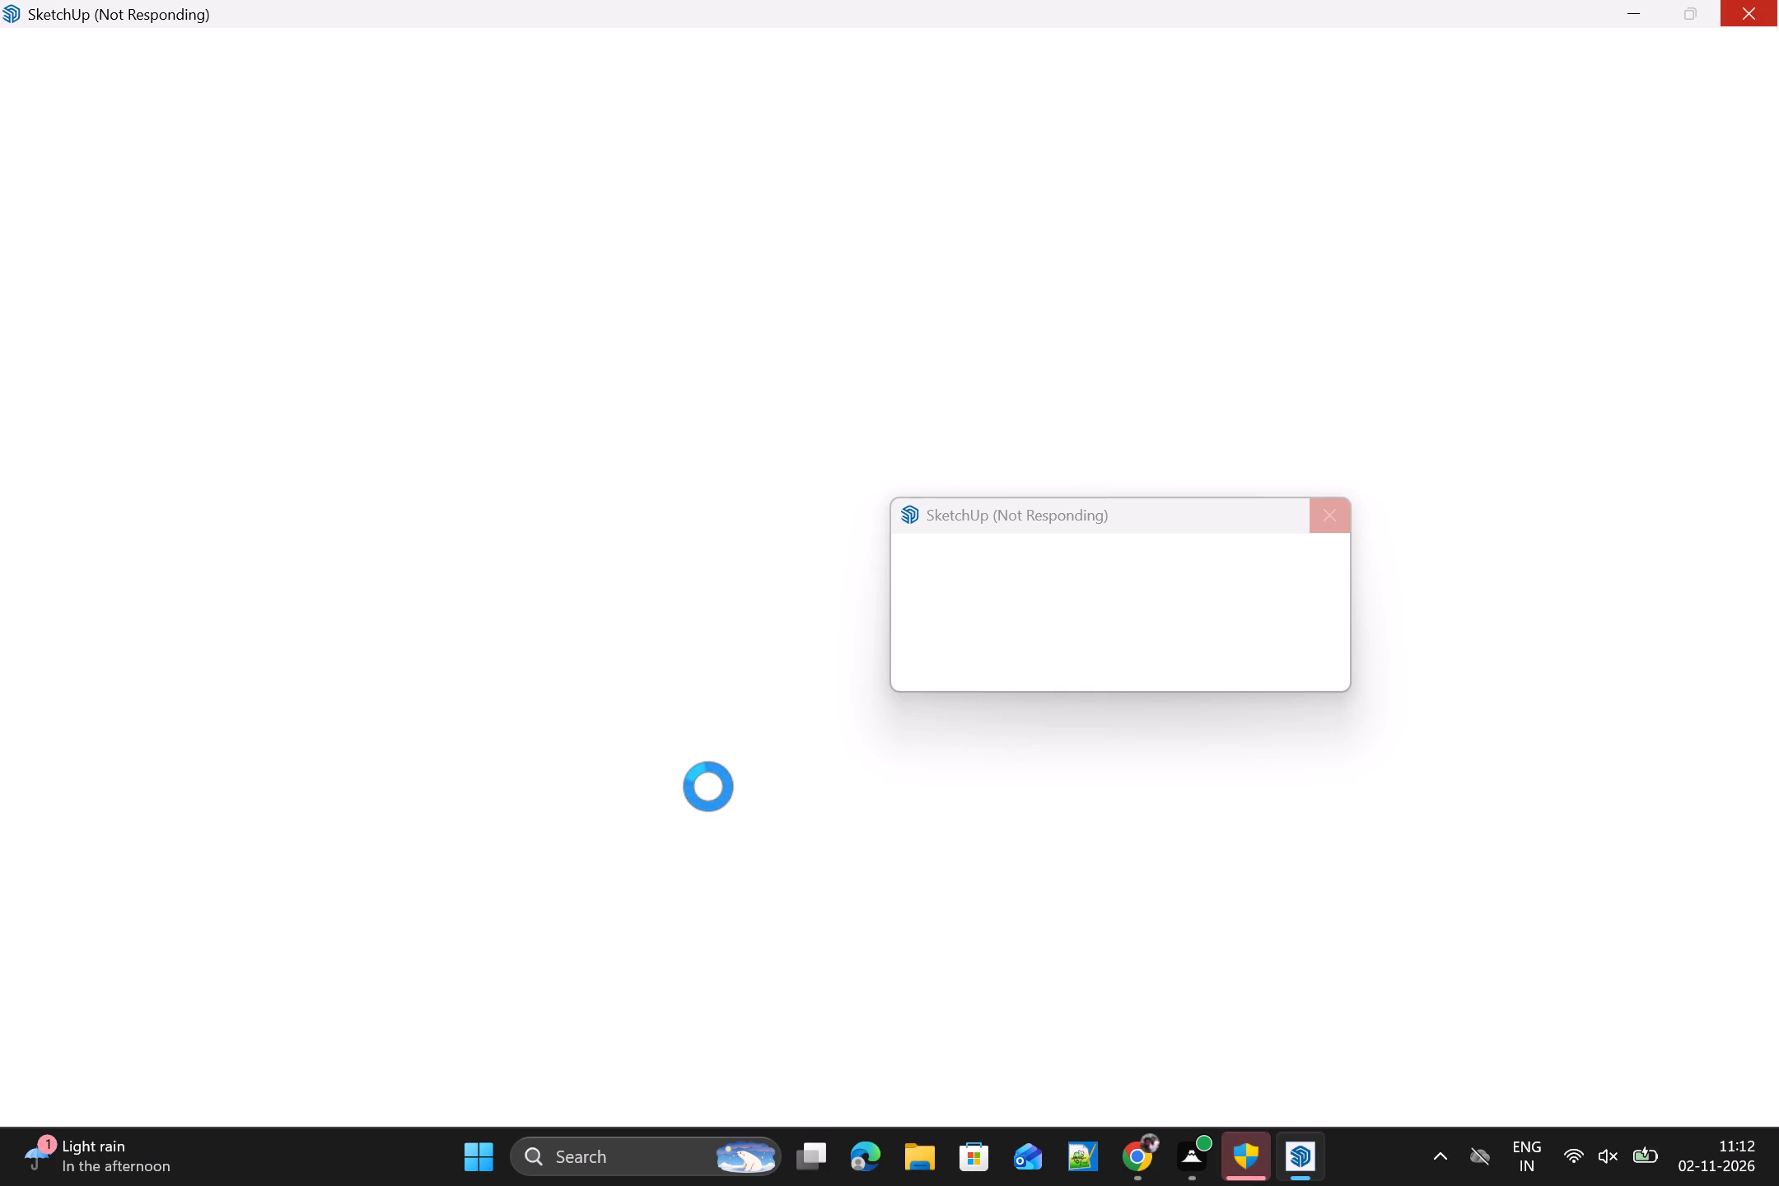
Bring up the pending Windows administrator permission request waiting in the background.
click(1237, 1136)
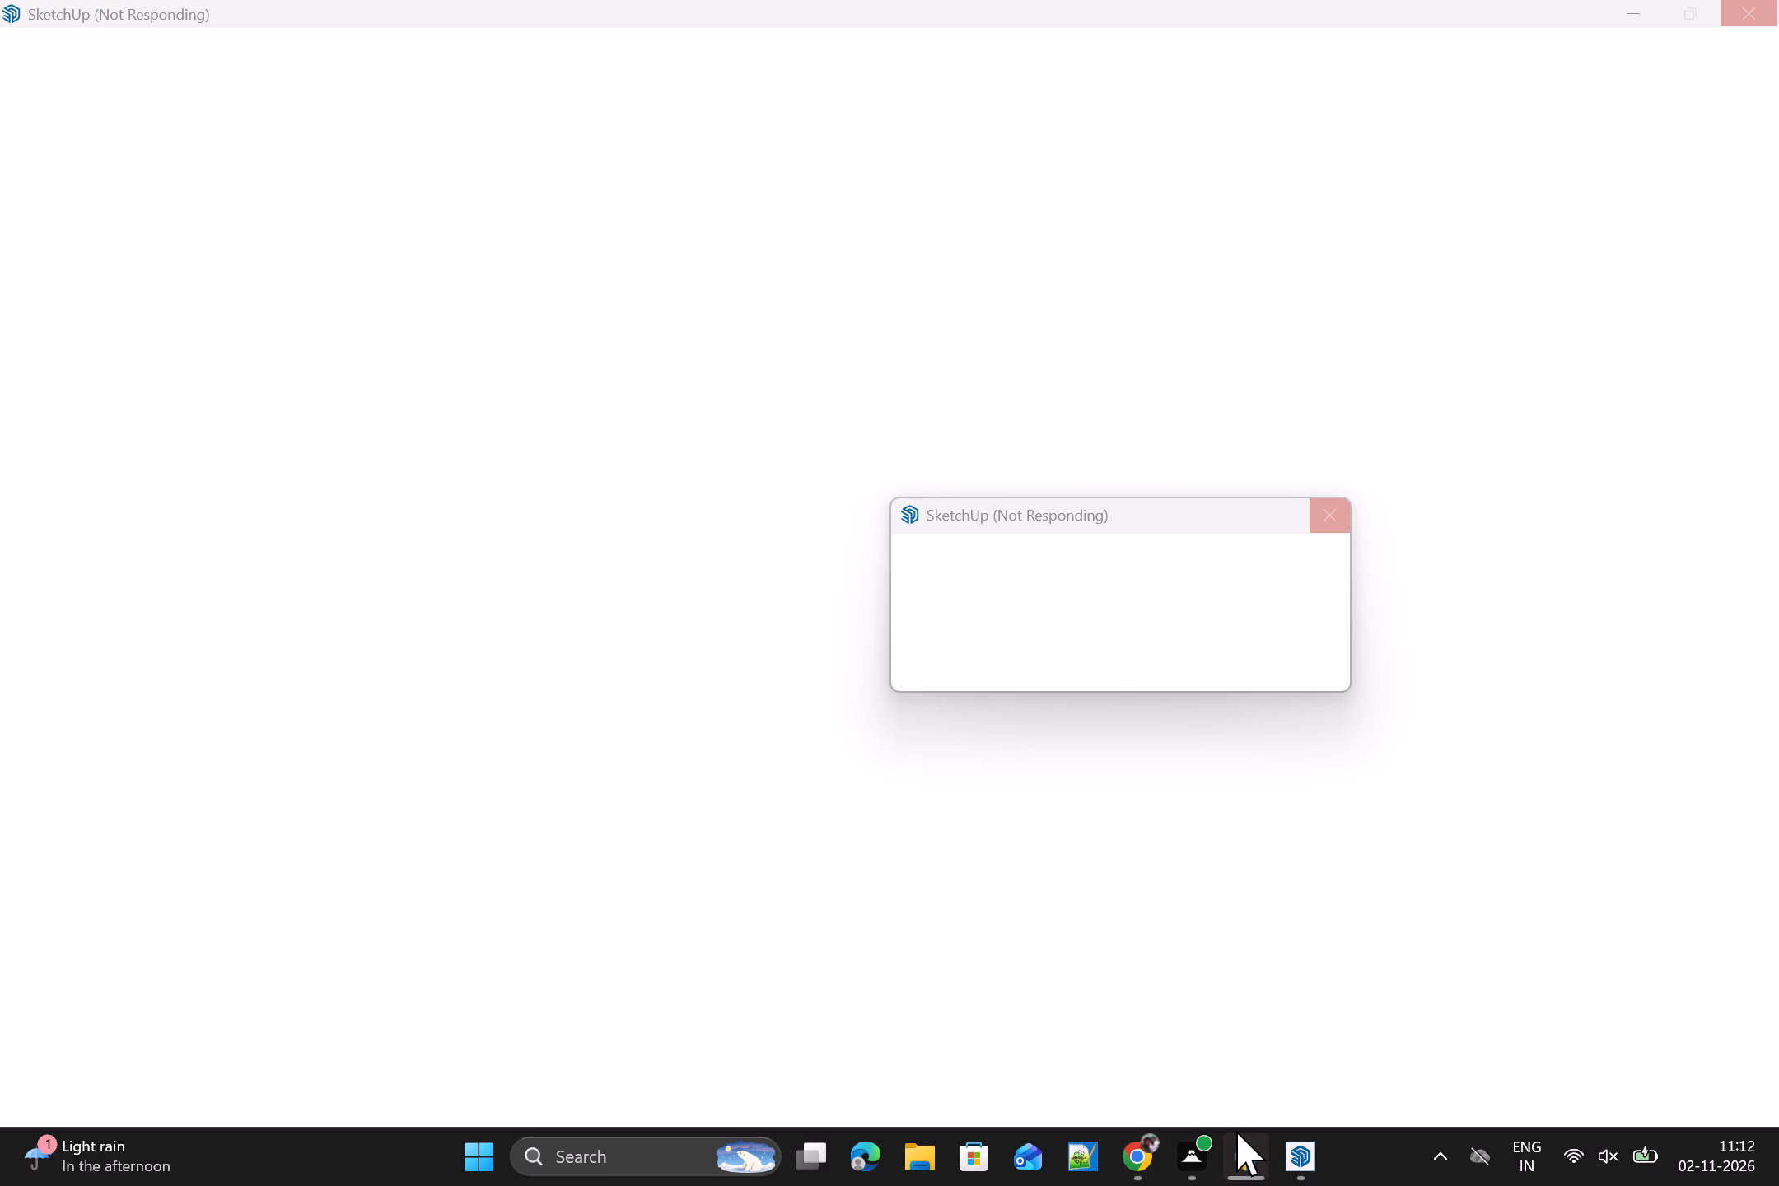
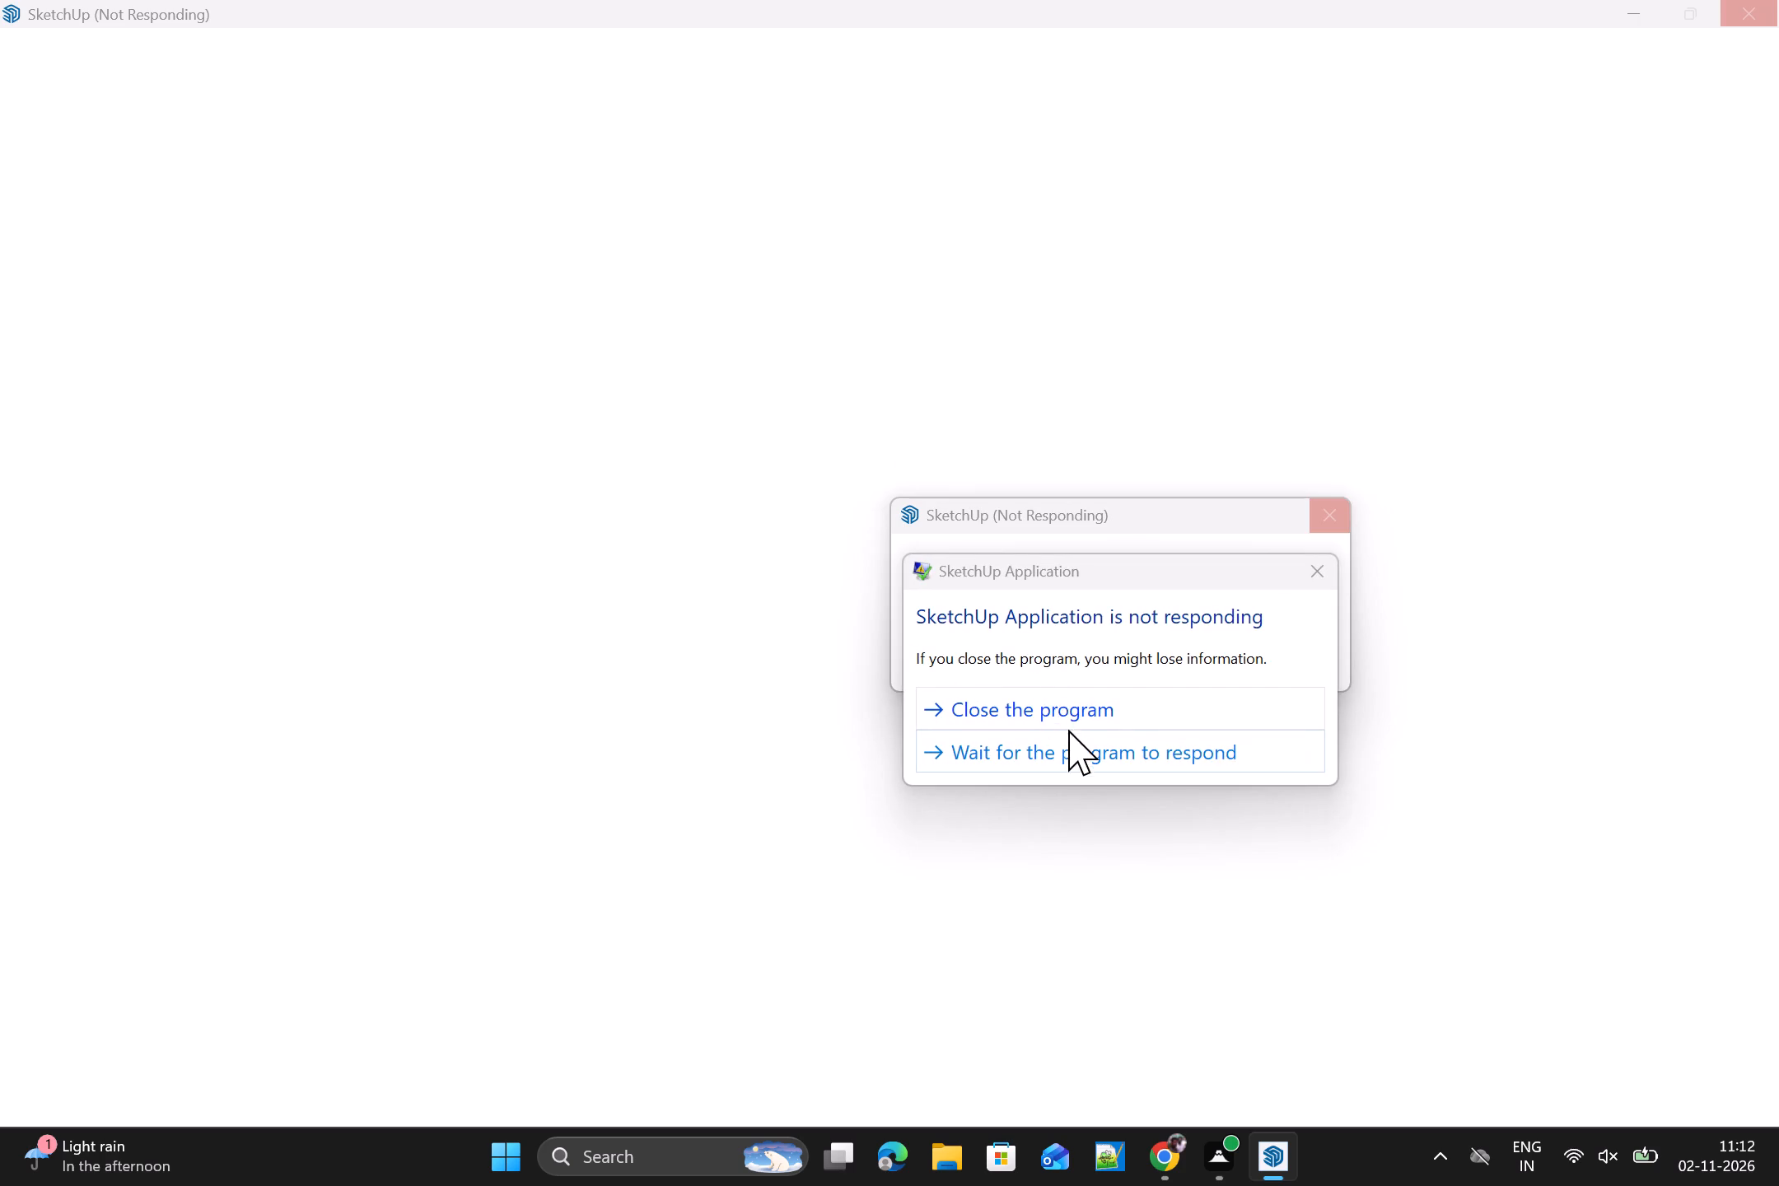
Force the unresponsive SketchUp application to close instead of waiting for it to respond.
click(1068, 730)
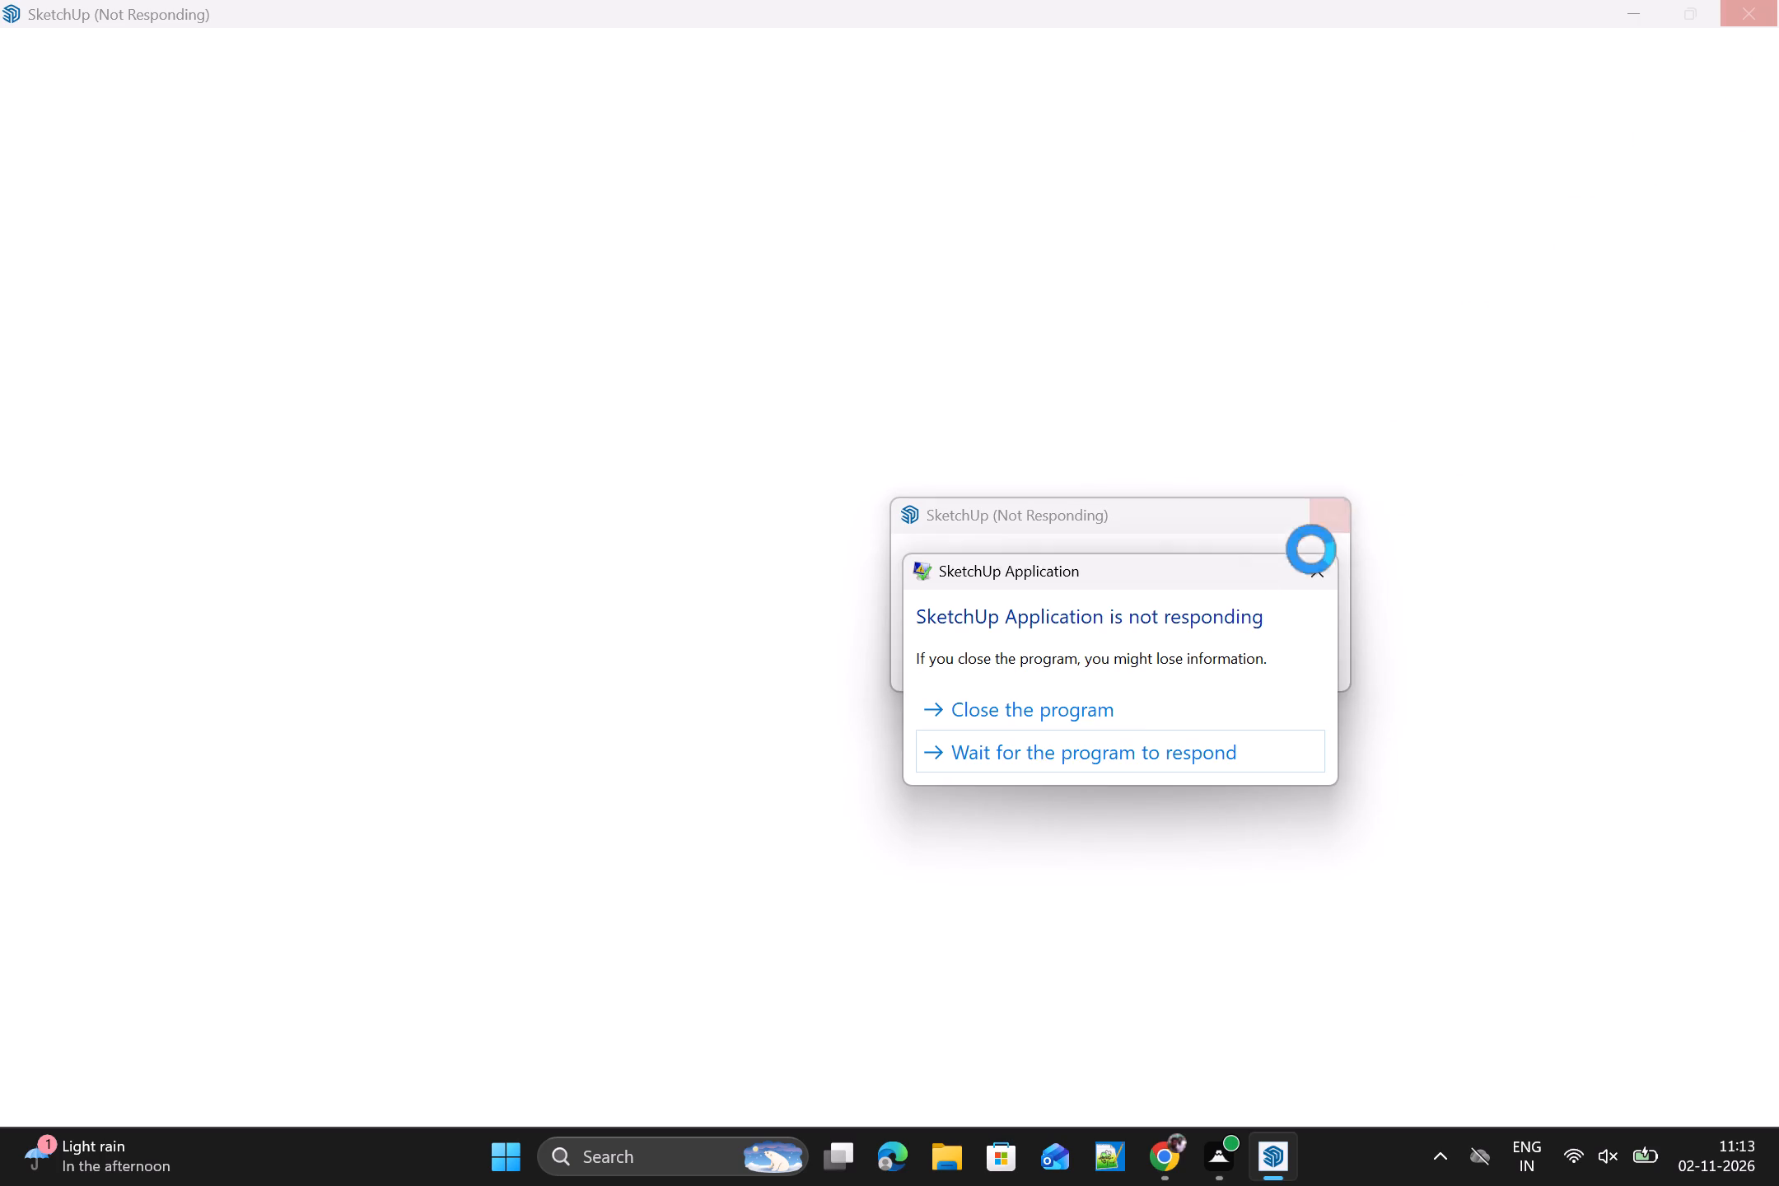
click(1044, 710)
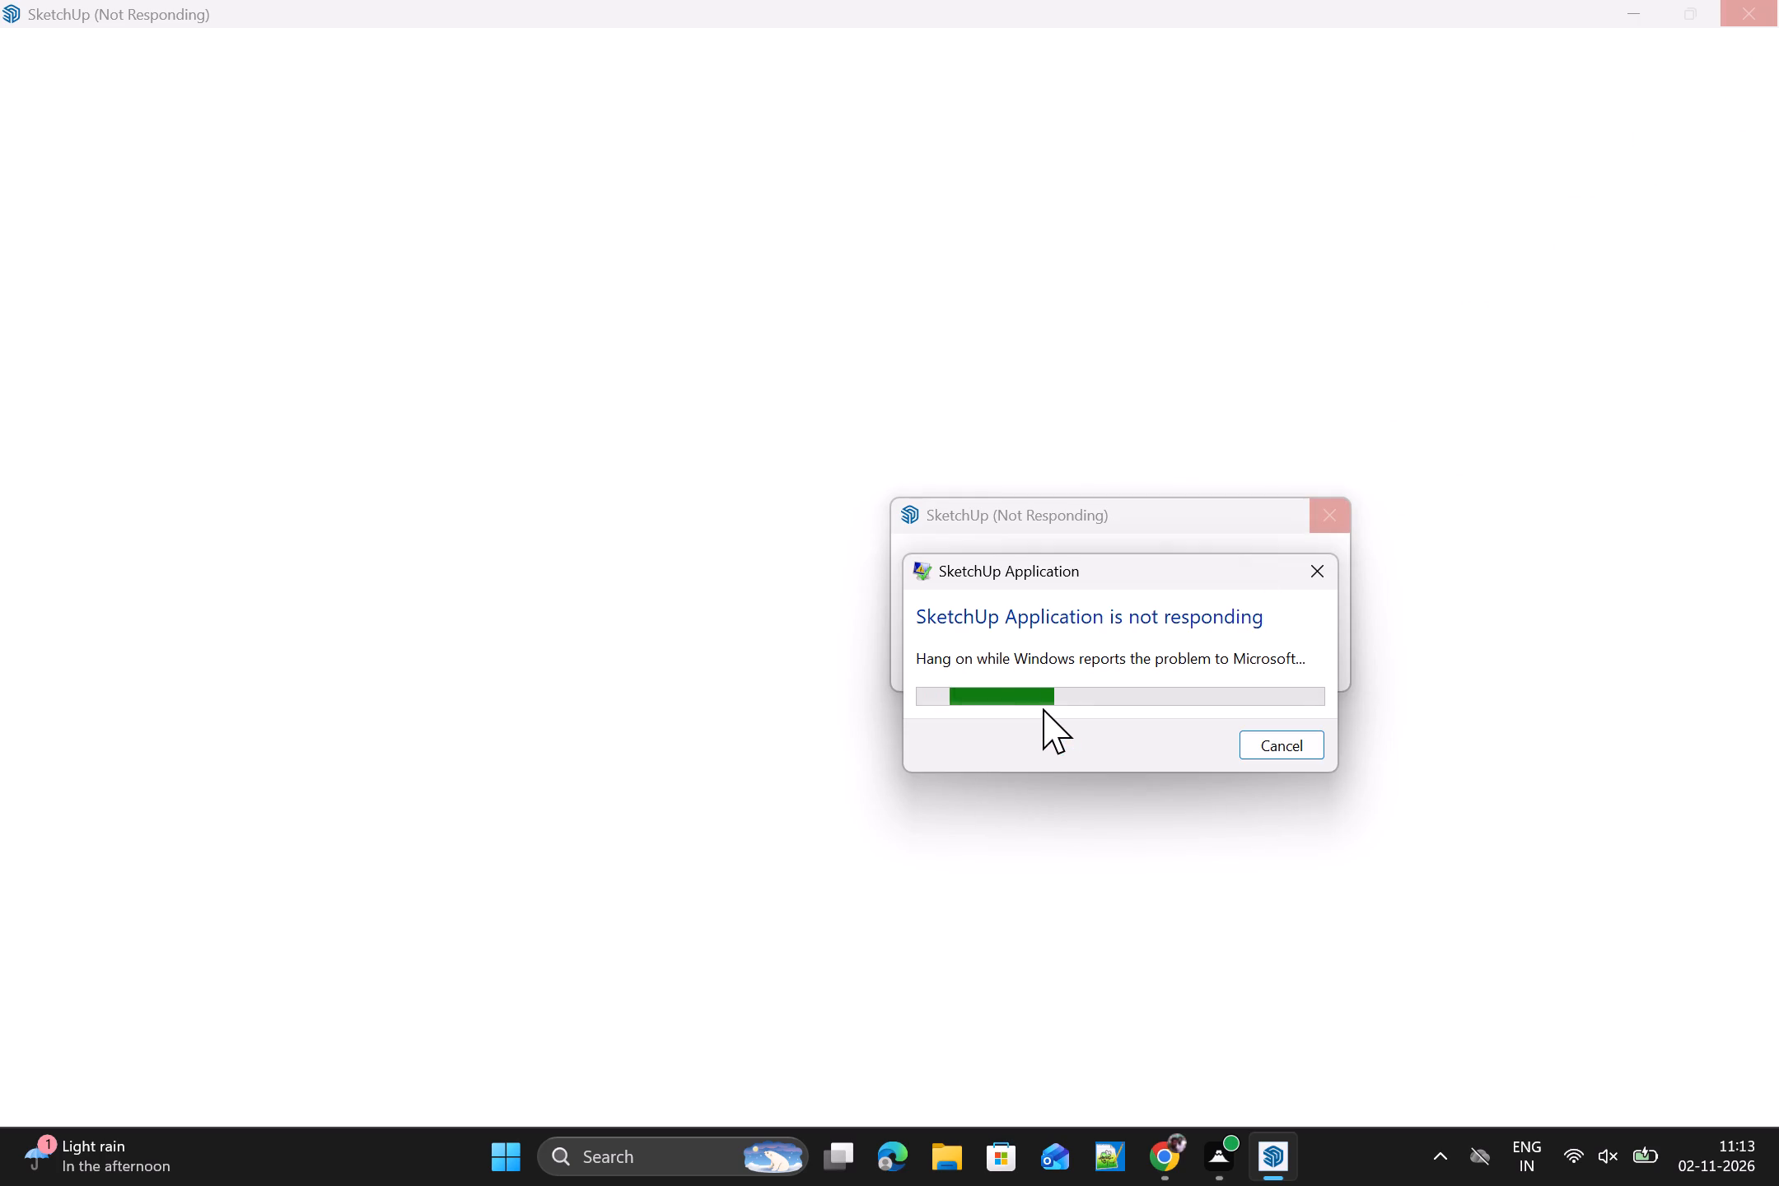
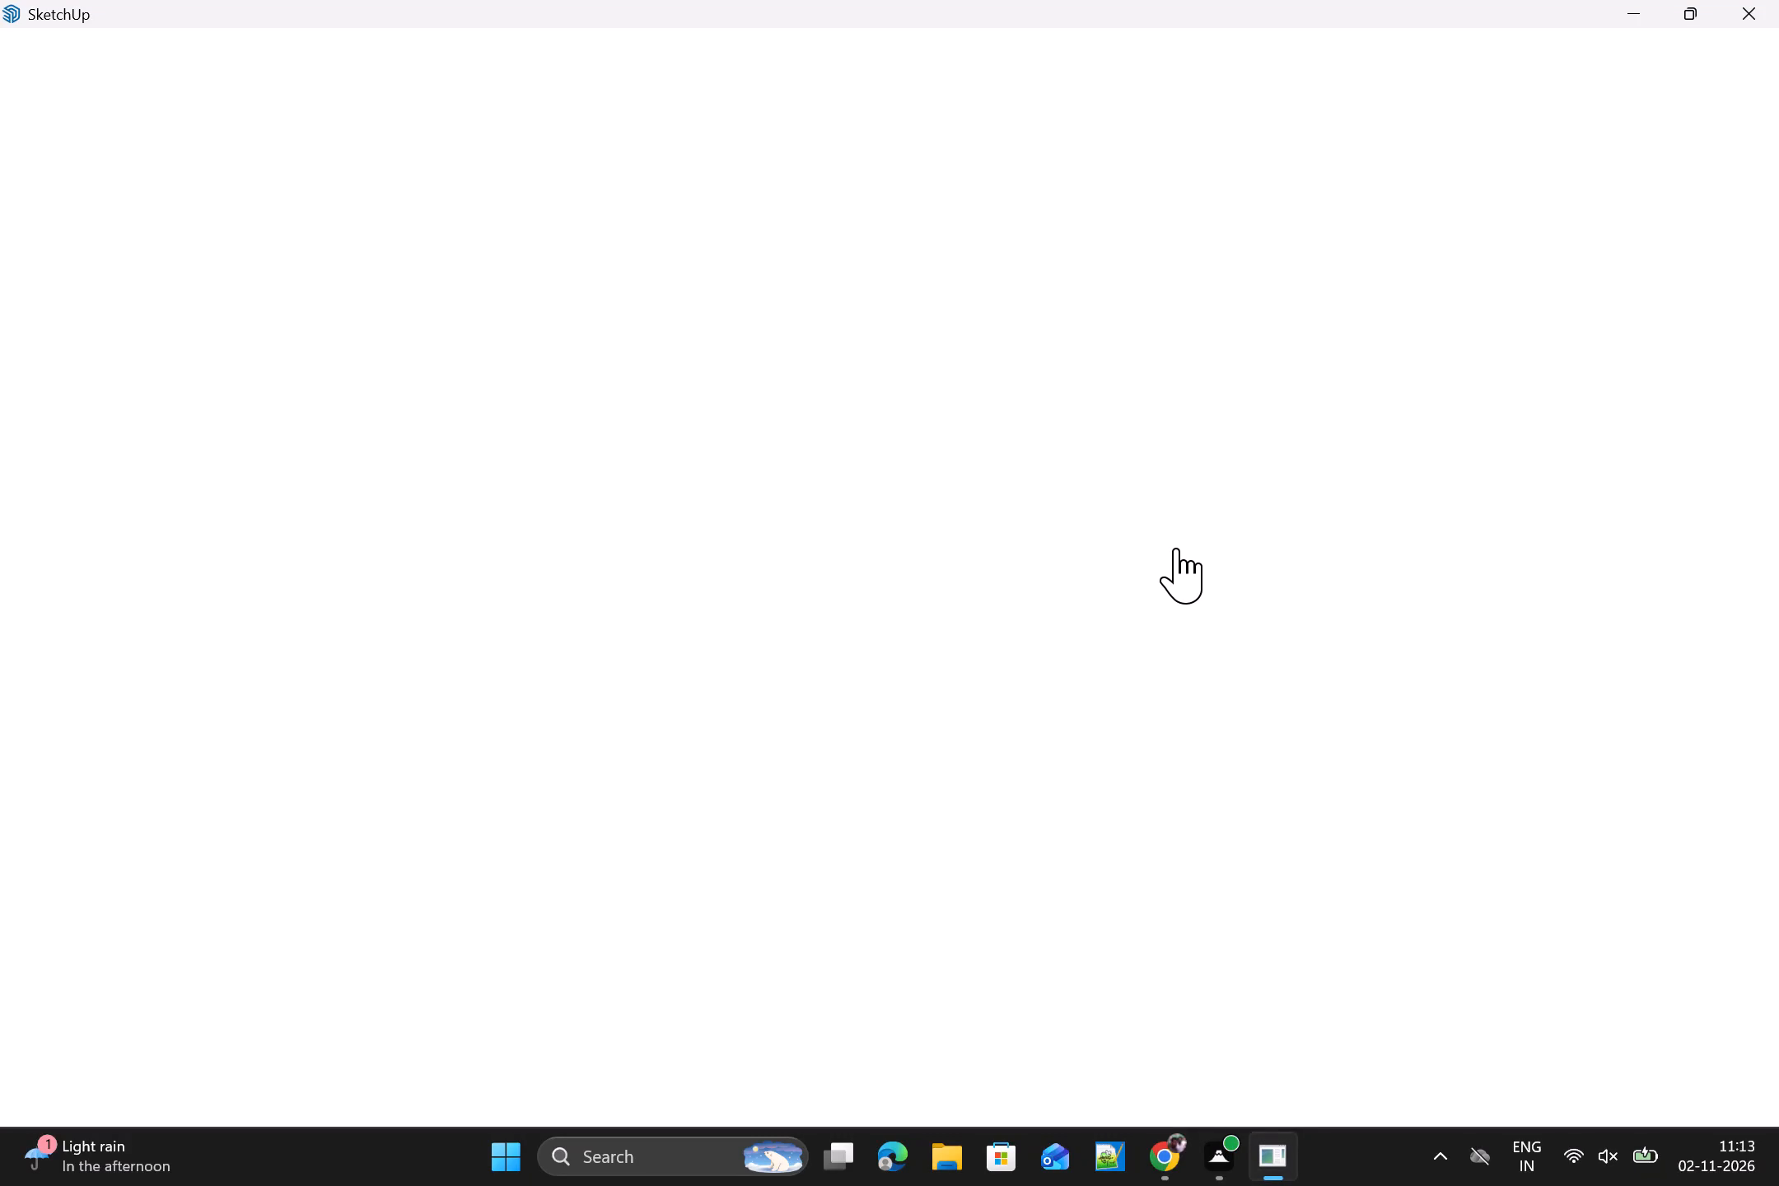
Decline the startup offer to open the LibFredo6 download page.
click(1282, 658)
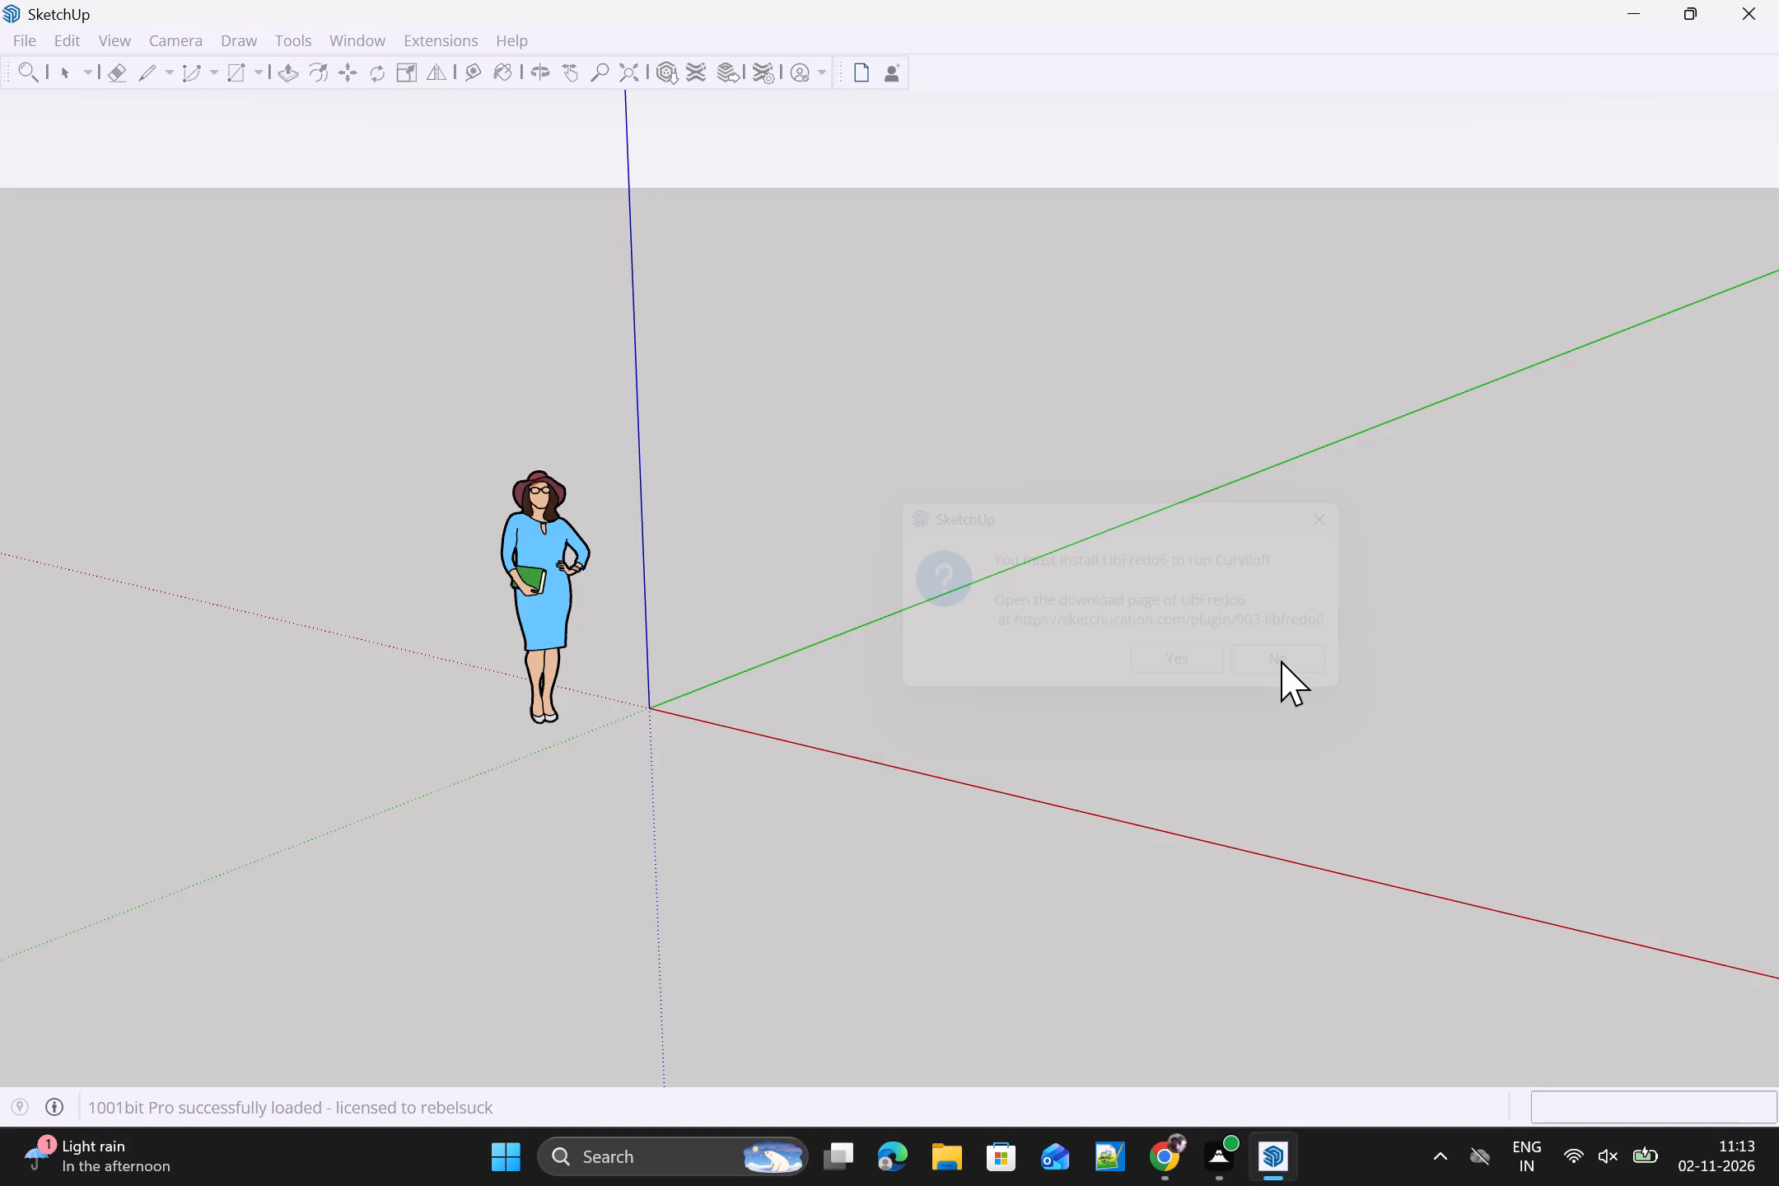
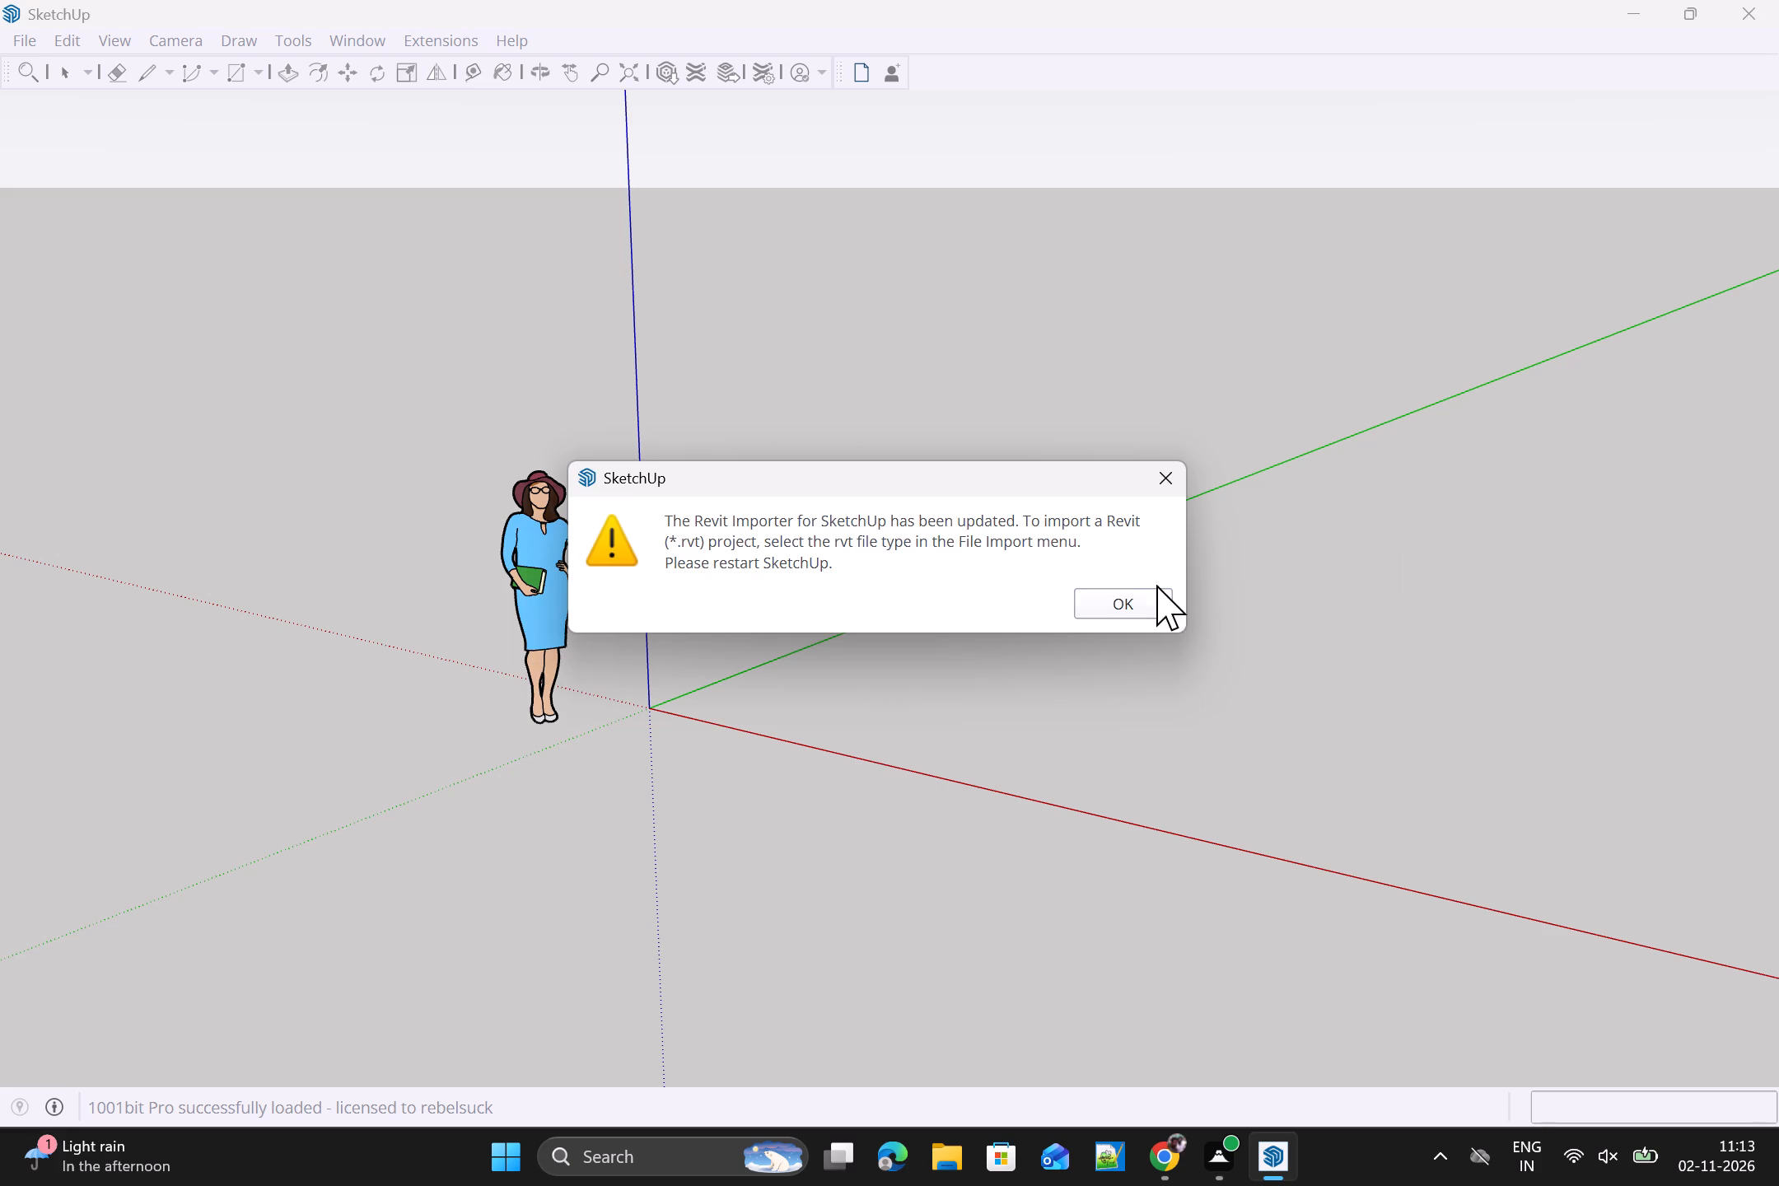
Acknowledge the Revit Importer update notice and ignore the extension update offer.
click(1149, 598)
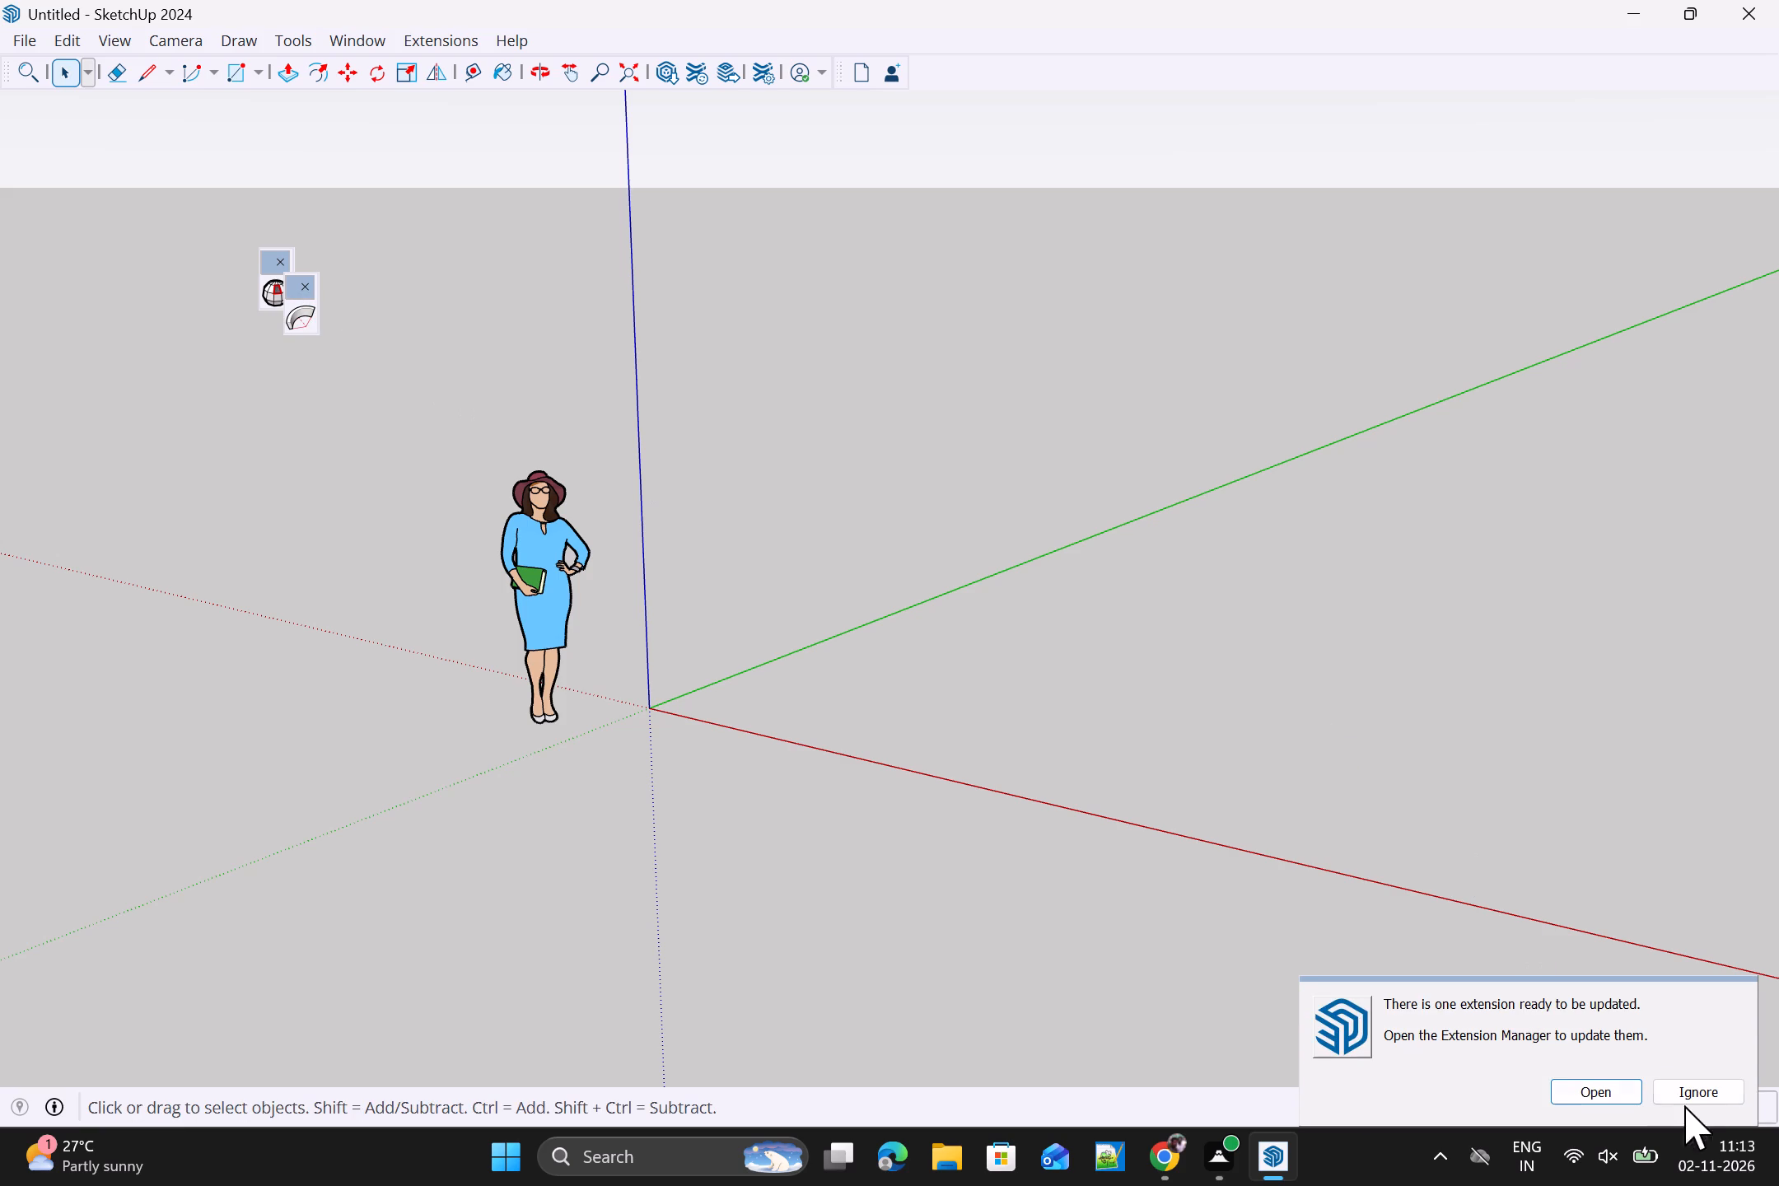
click(1716, 1080)
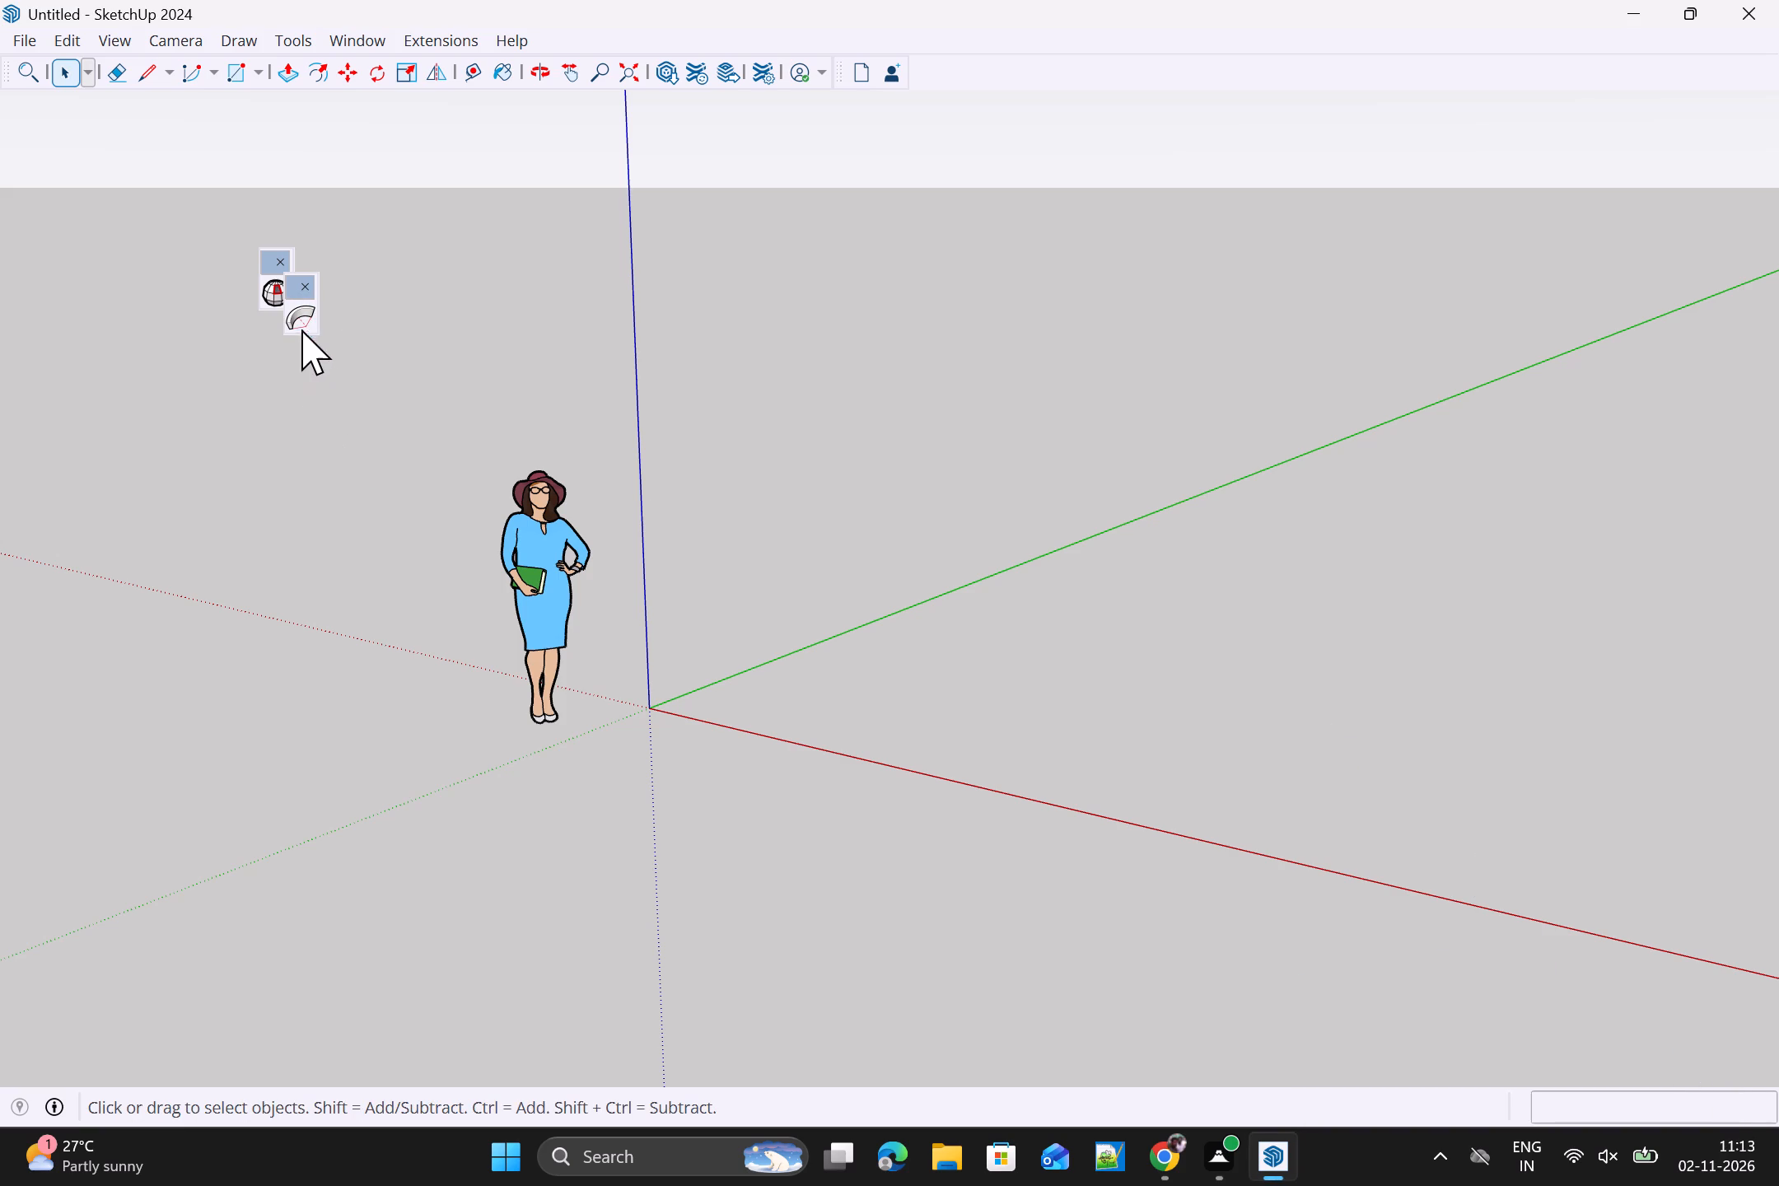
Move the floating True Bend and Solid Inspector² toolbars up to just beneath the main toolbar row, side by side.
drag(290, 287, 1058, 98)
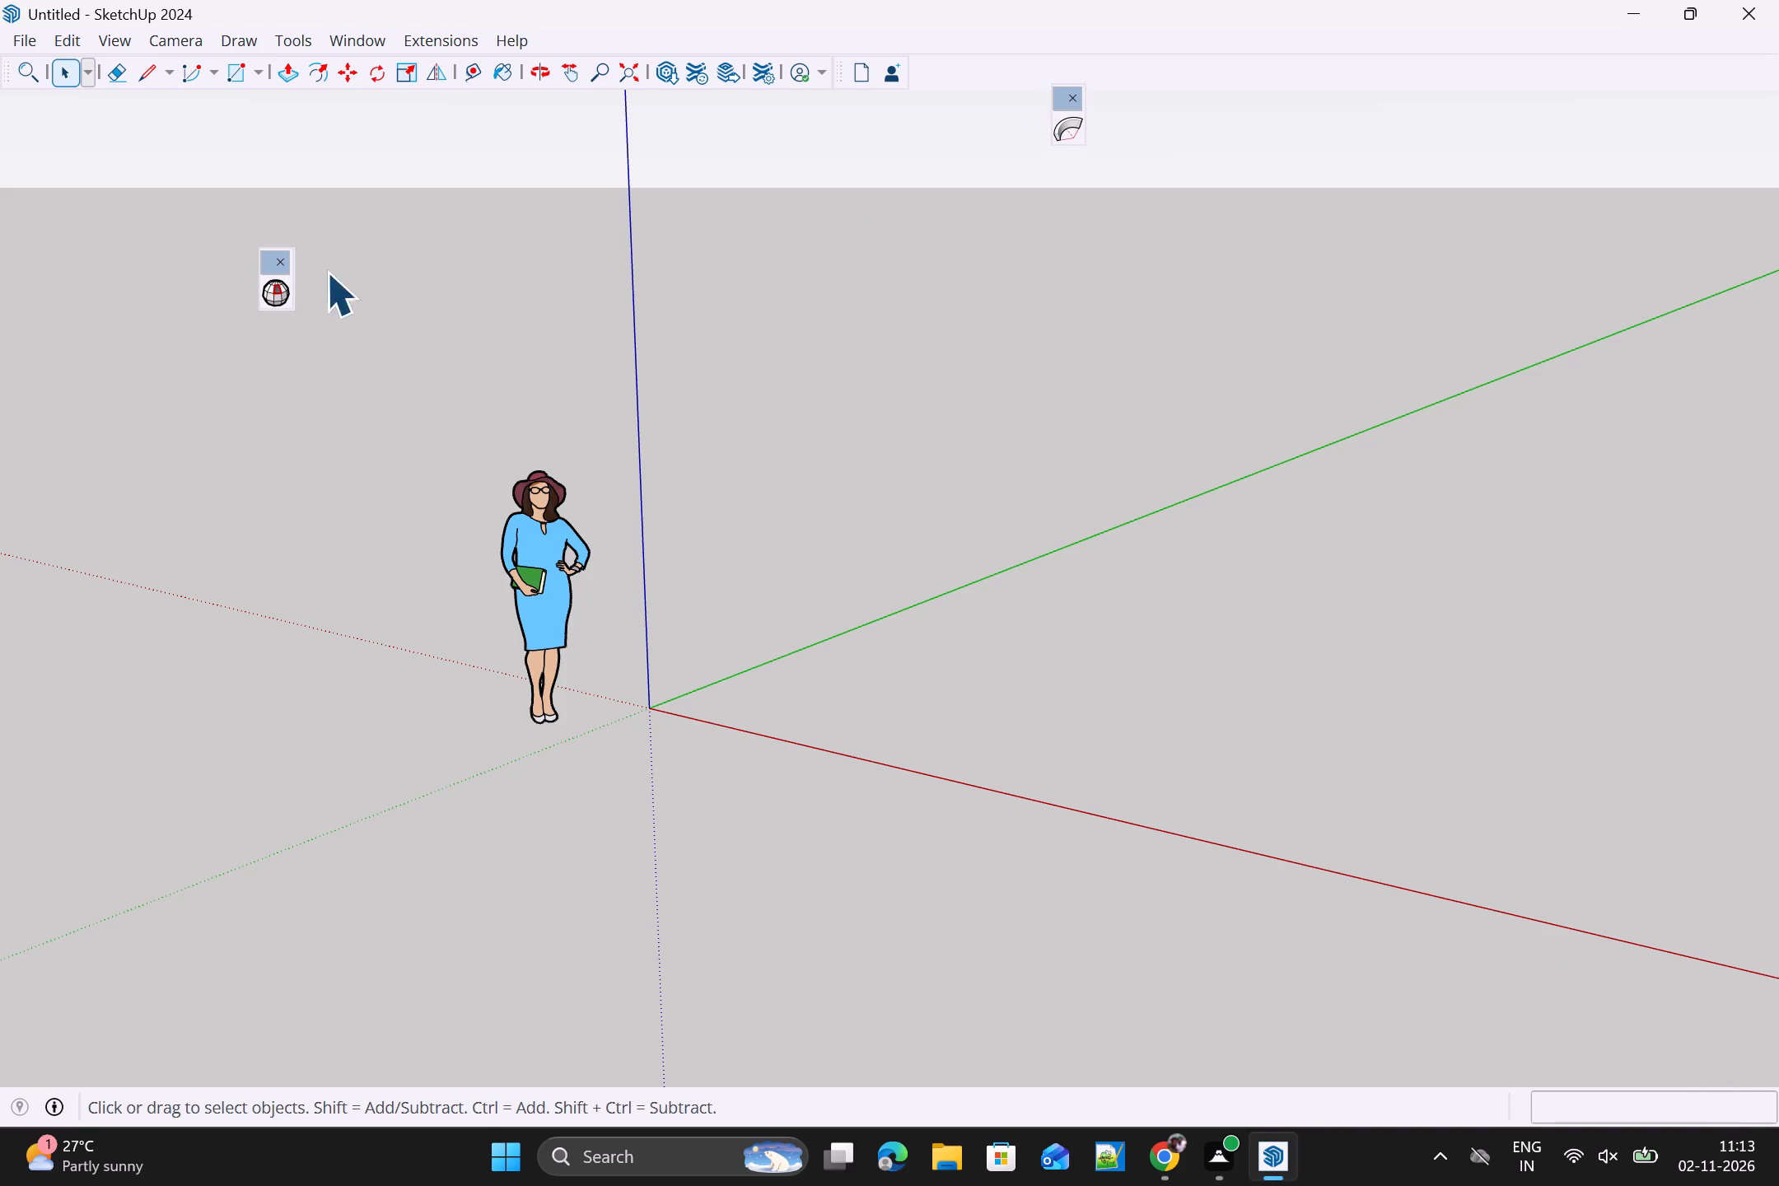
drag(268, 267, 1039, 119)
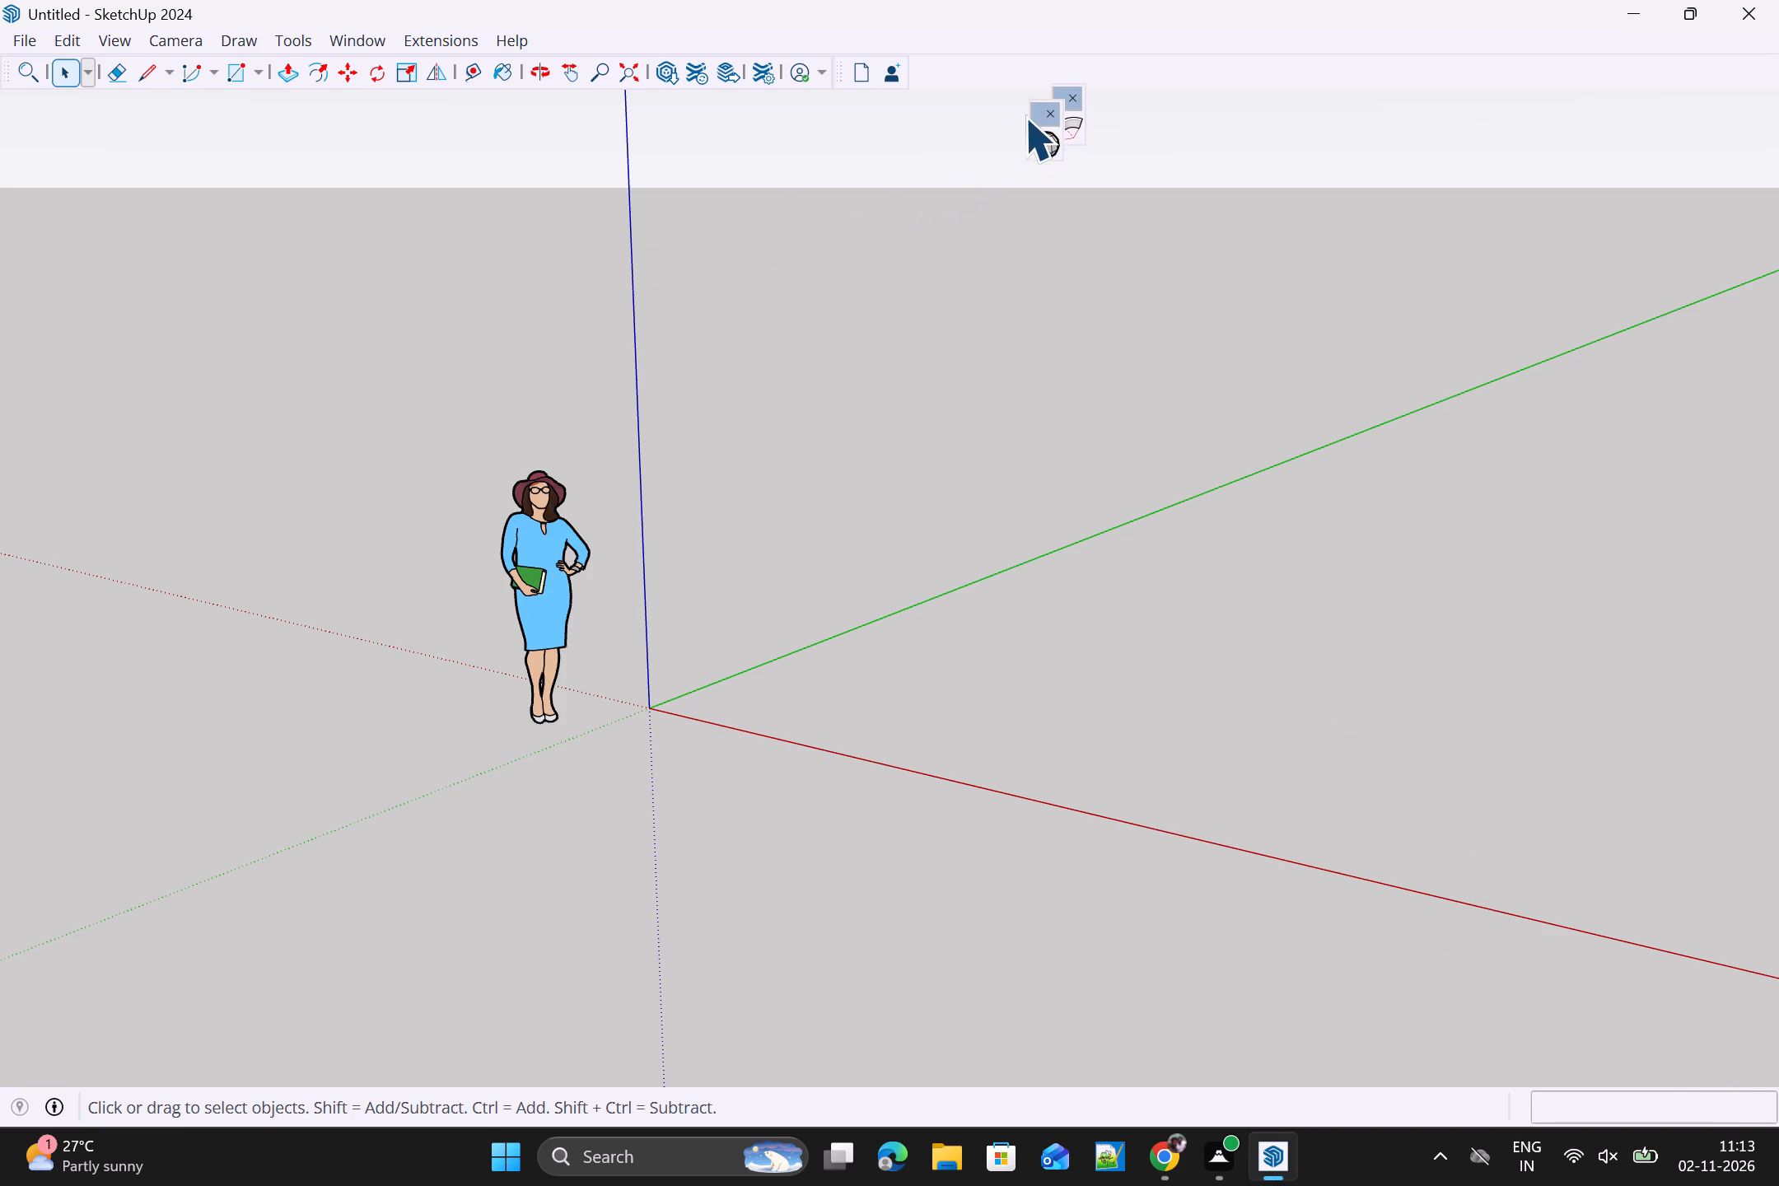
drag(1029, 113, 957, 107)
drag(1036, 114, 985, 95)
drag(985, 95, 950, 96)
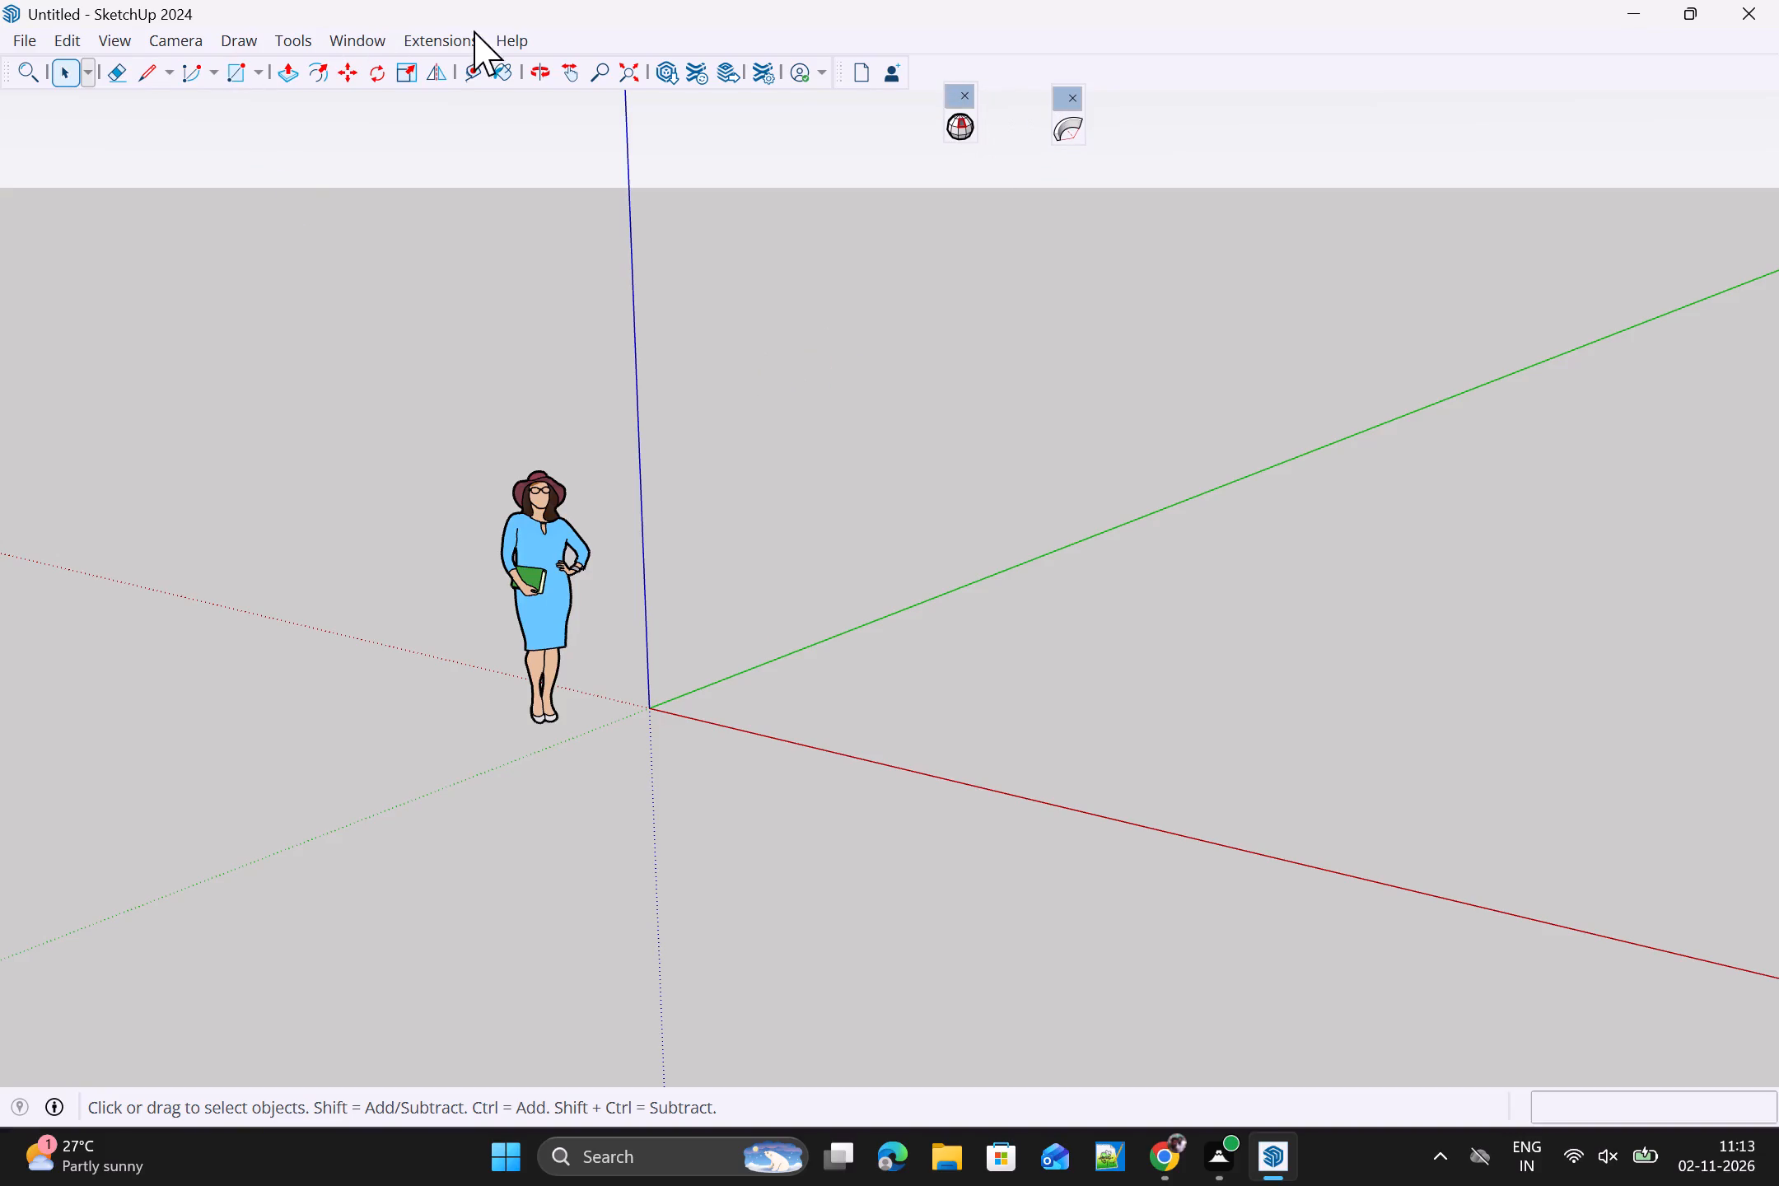
Show the 1001bit pro toolbar.
click(441, 48)
click(1320, 173)
right_click(1203, 90)
click(1196, 98)
right_click(1186, 52)
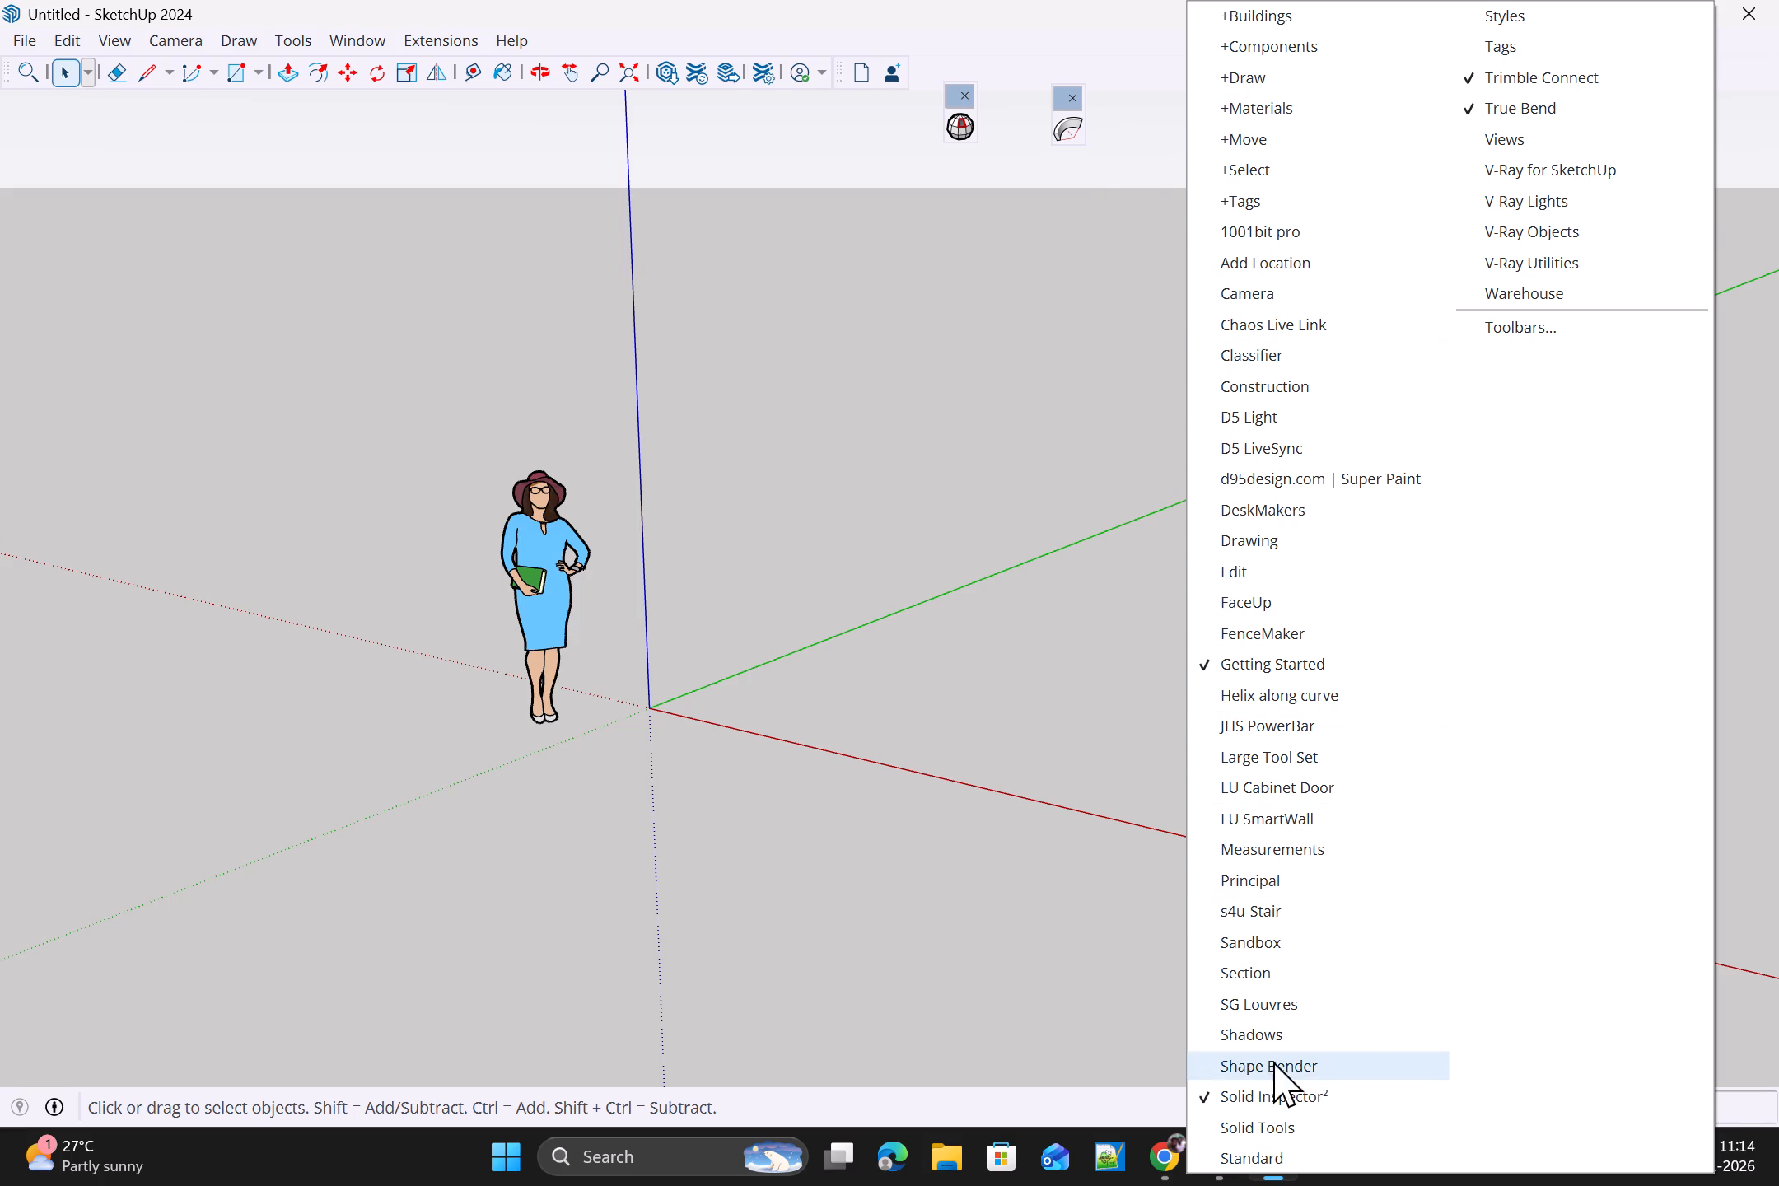
click(1212, 231)
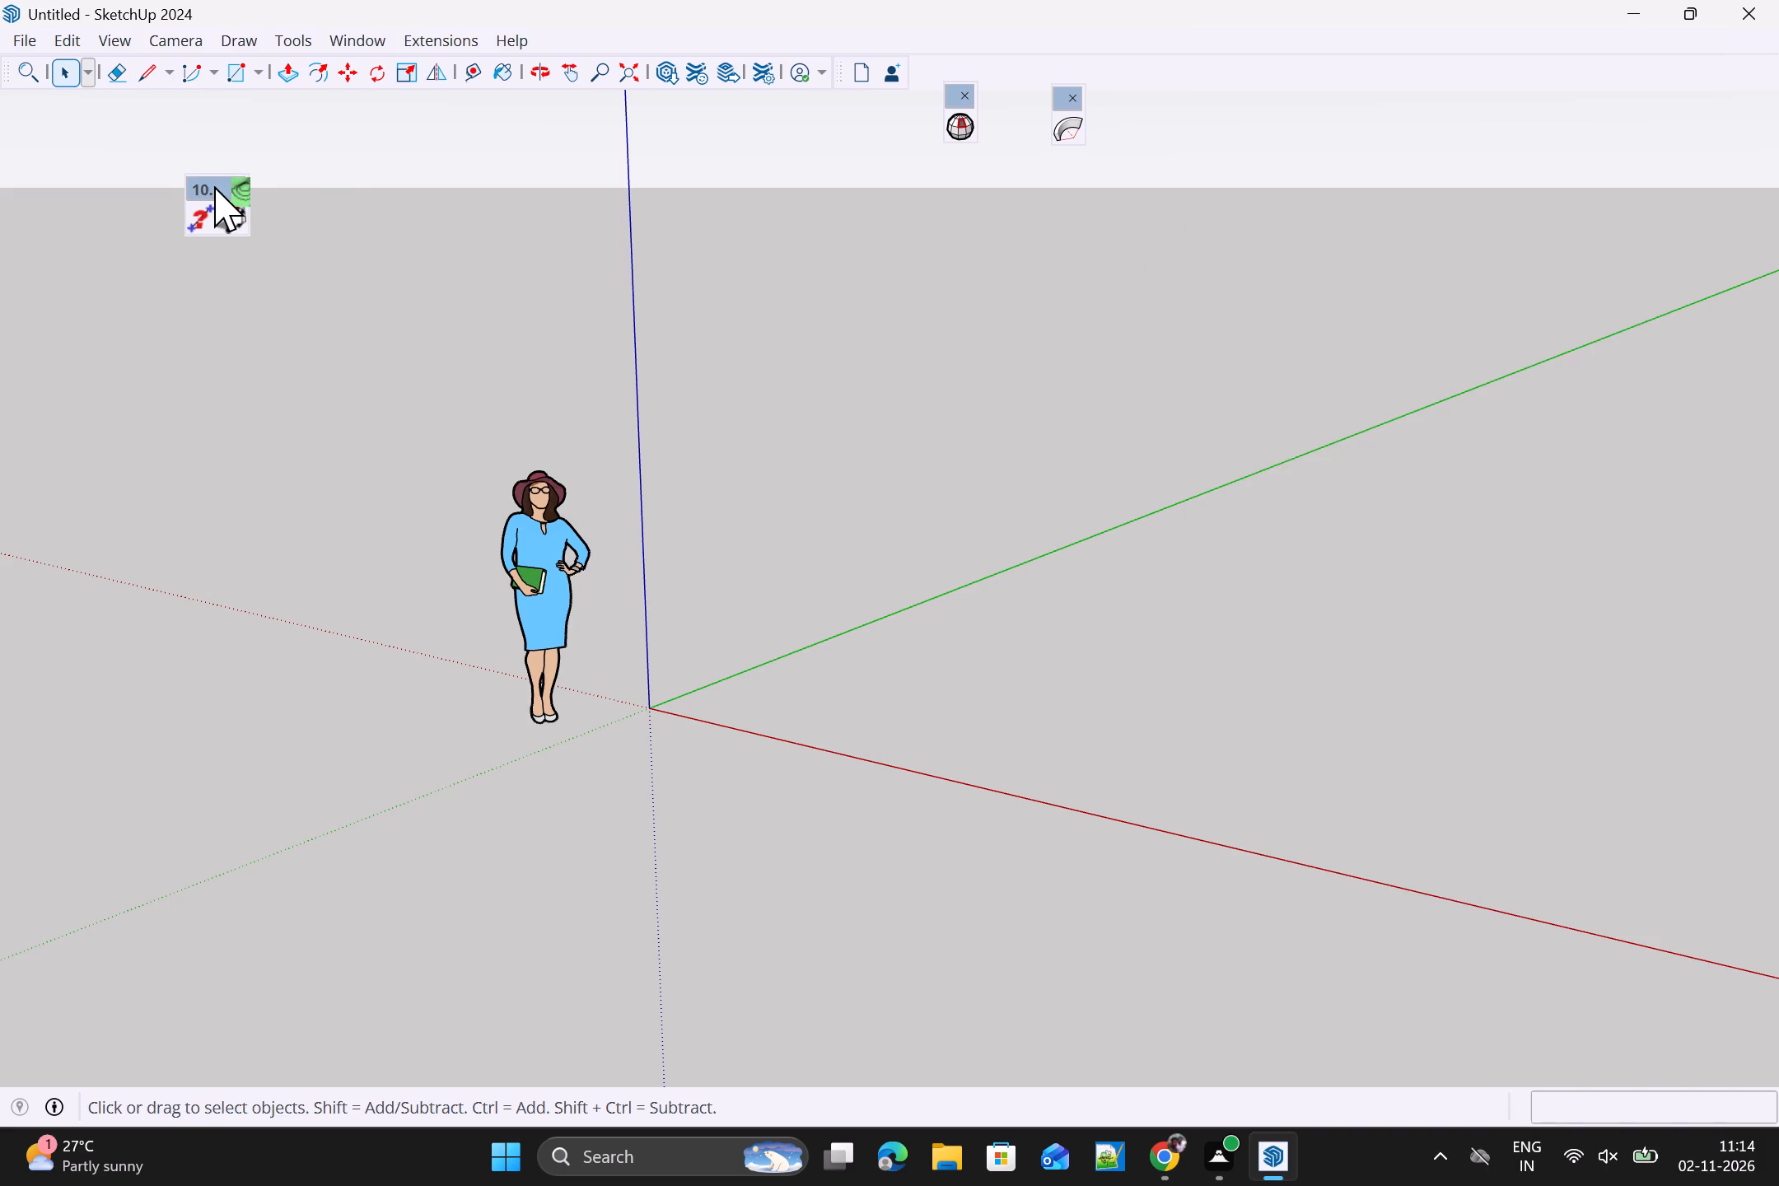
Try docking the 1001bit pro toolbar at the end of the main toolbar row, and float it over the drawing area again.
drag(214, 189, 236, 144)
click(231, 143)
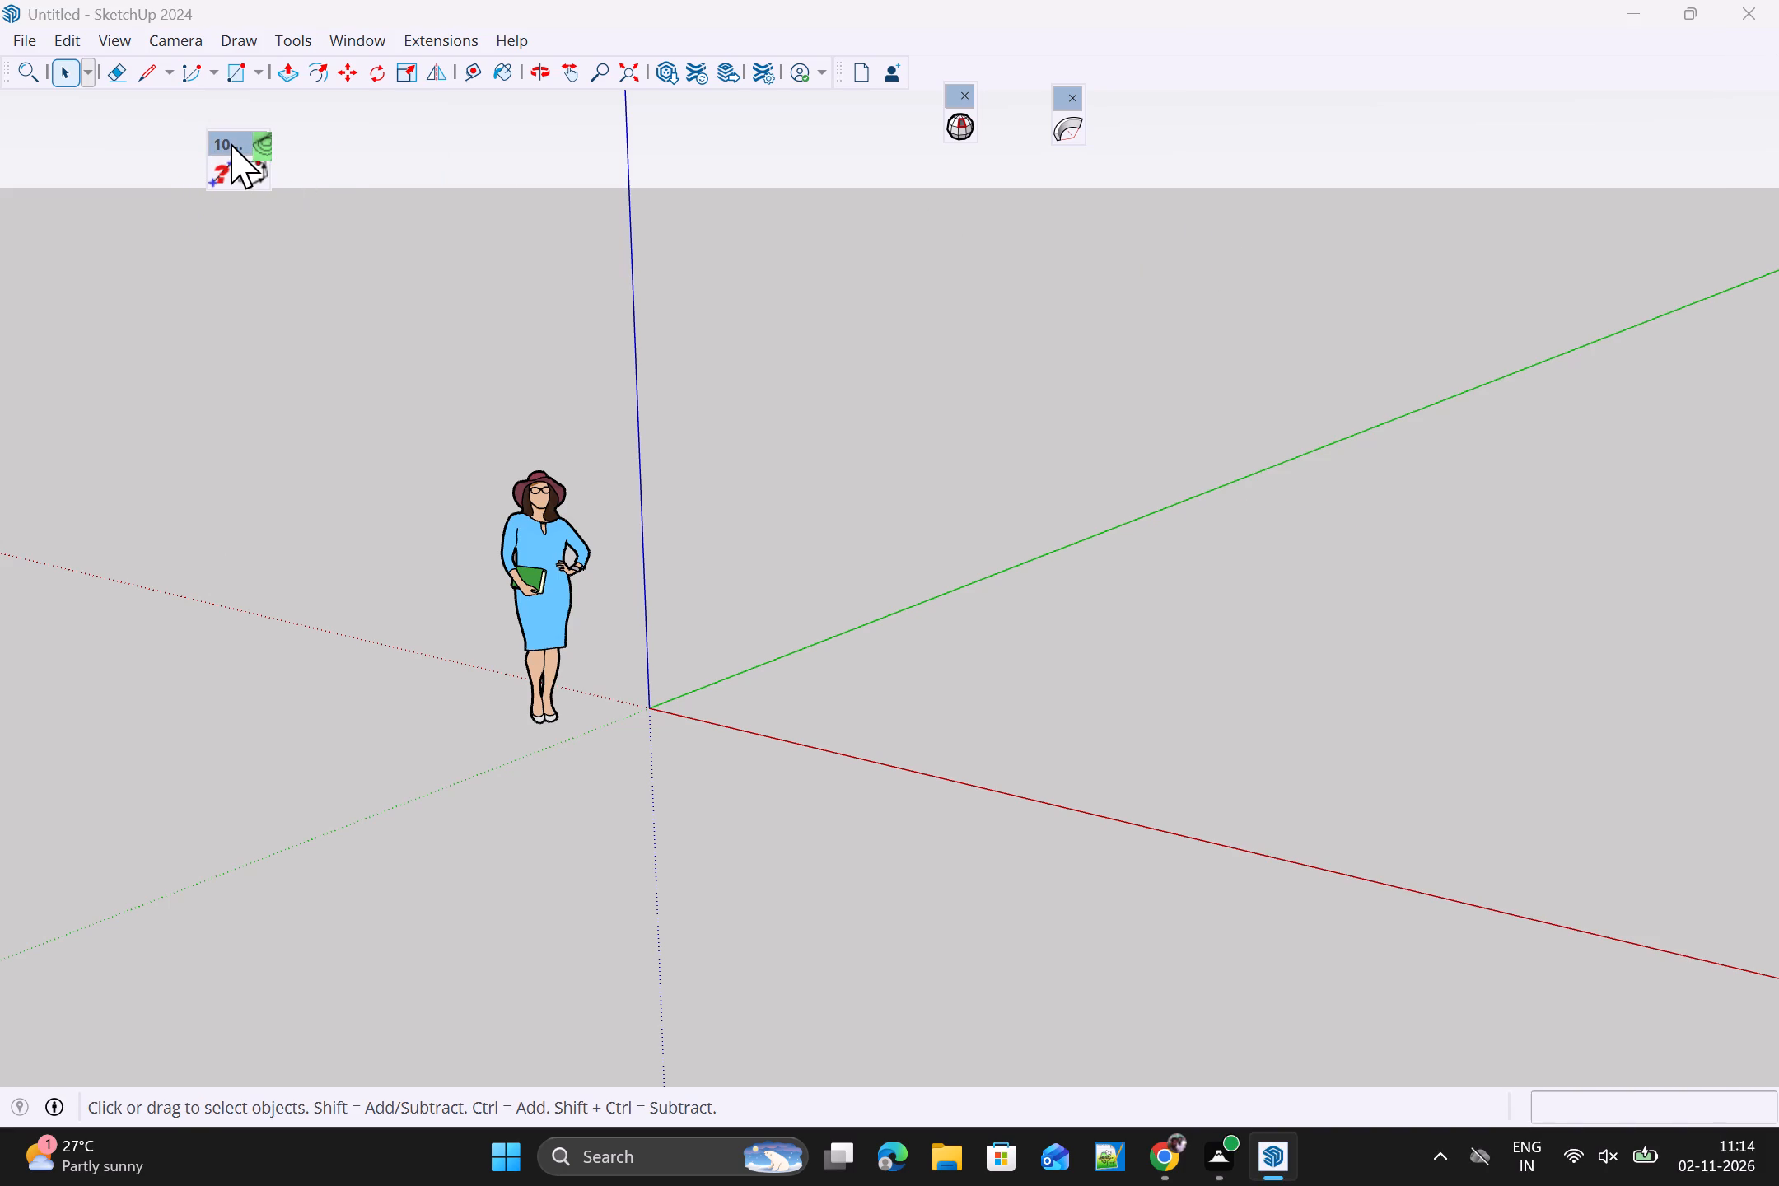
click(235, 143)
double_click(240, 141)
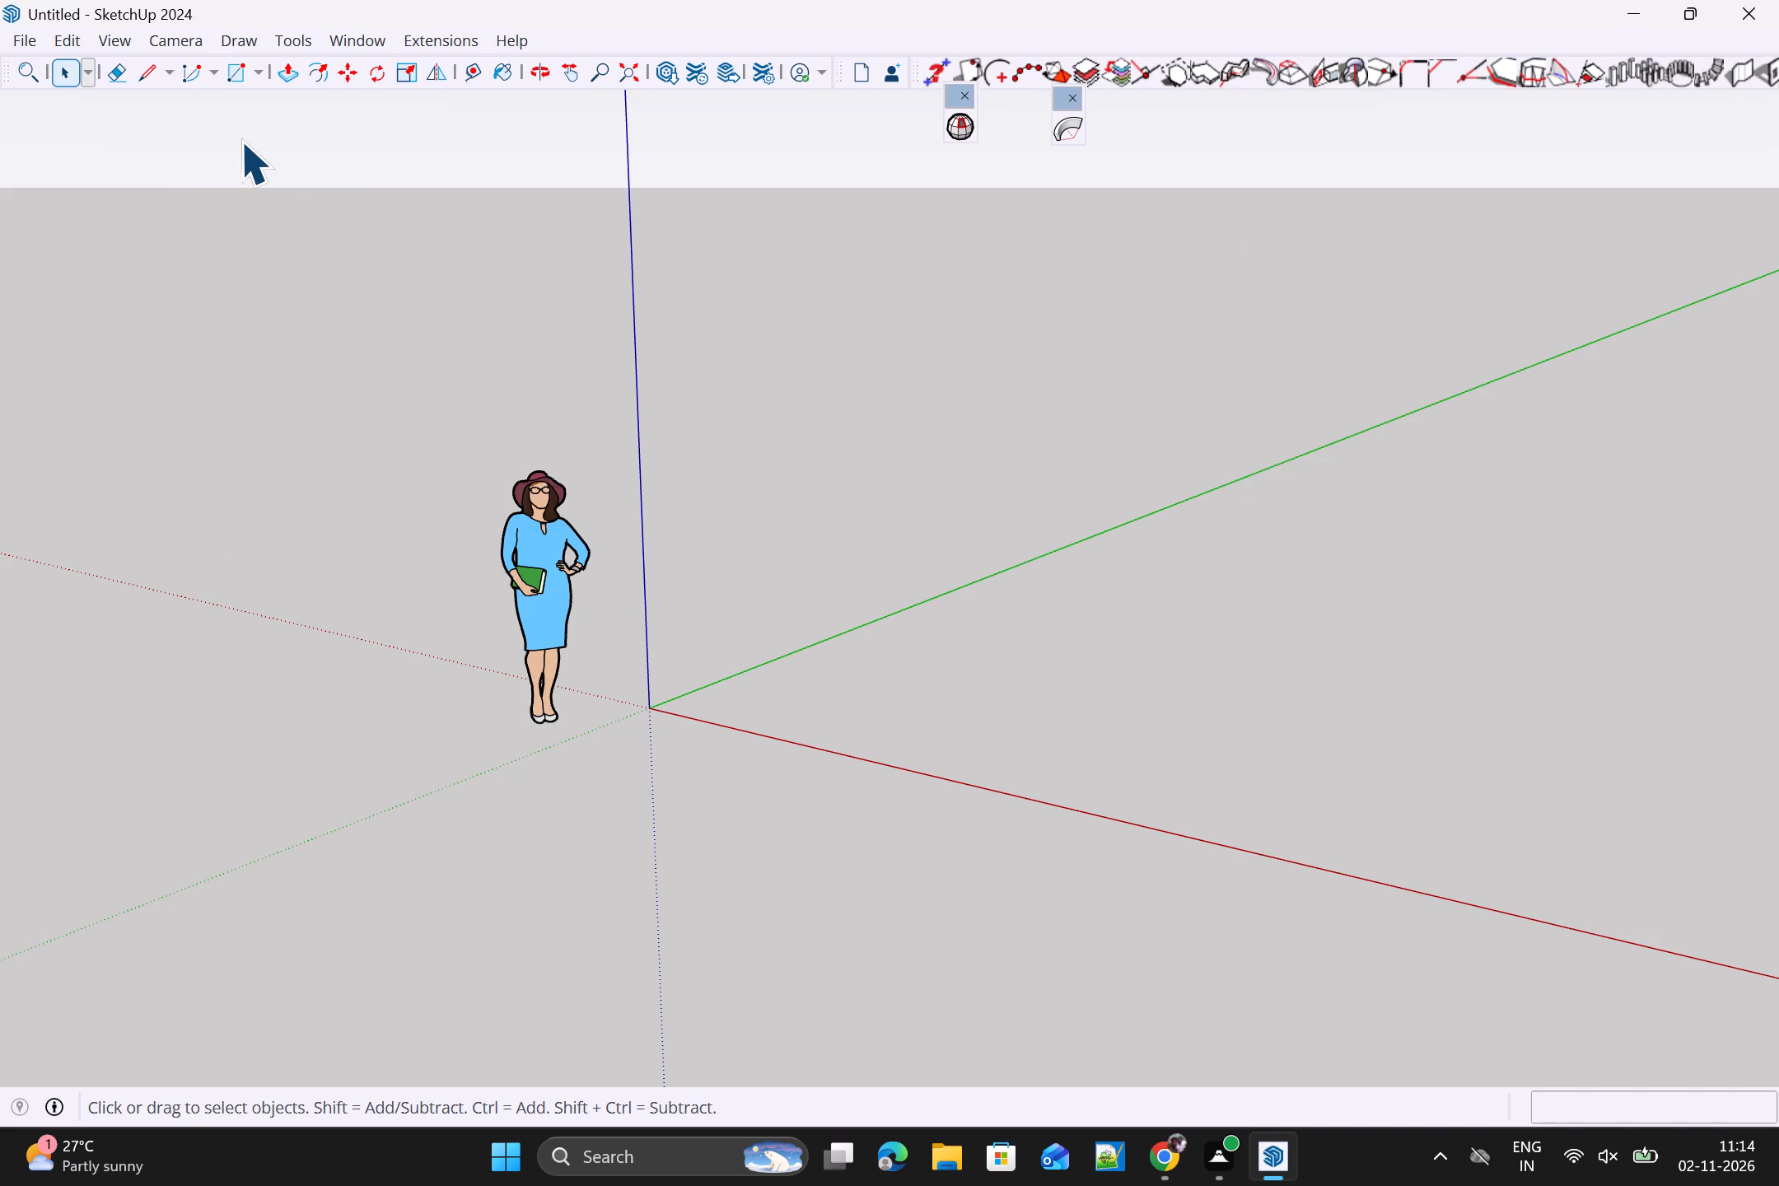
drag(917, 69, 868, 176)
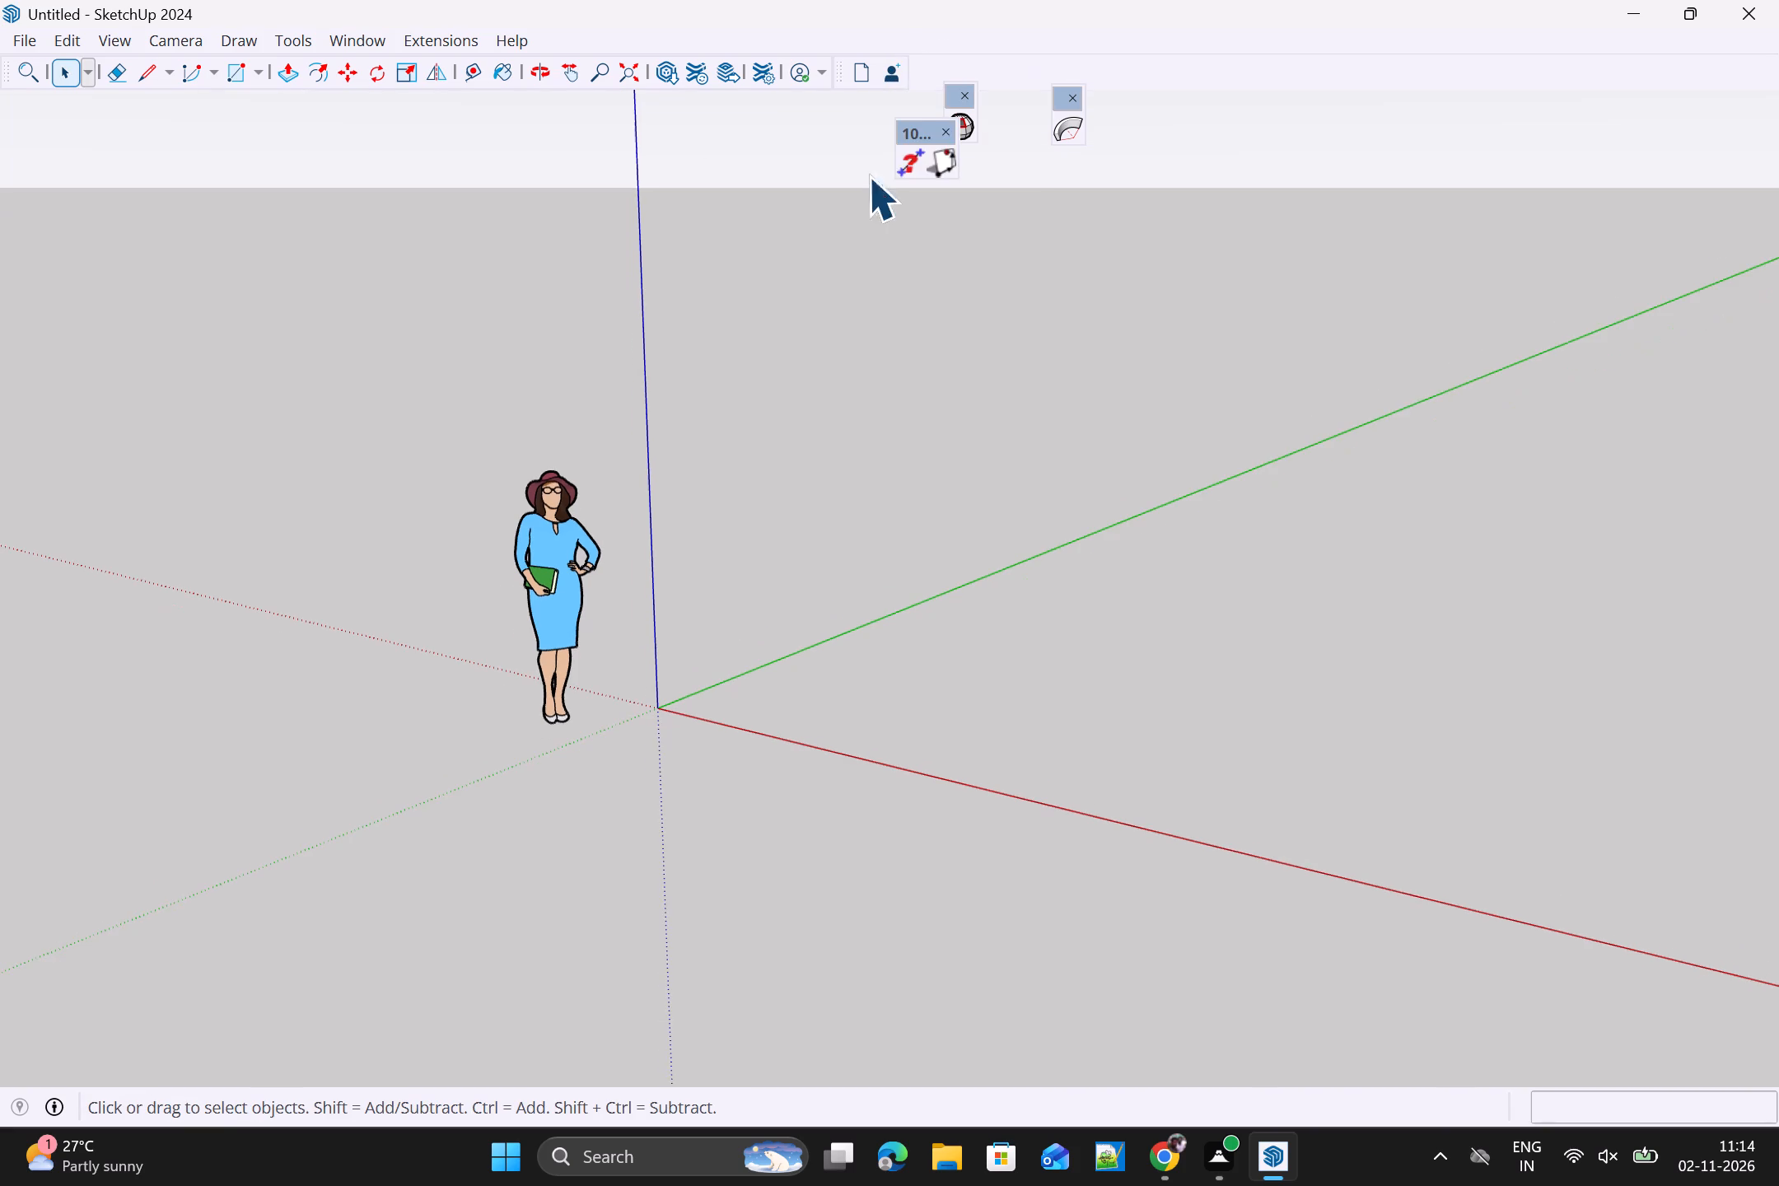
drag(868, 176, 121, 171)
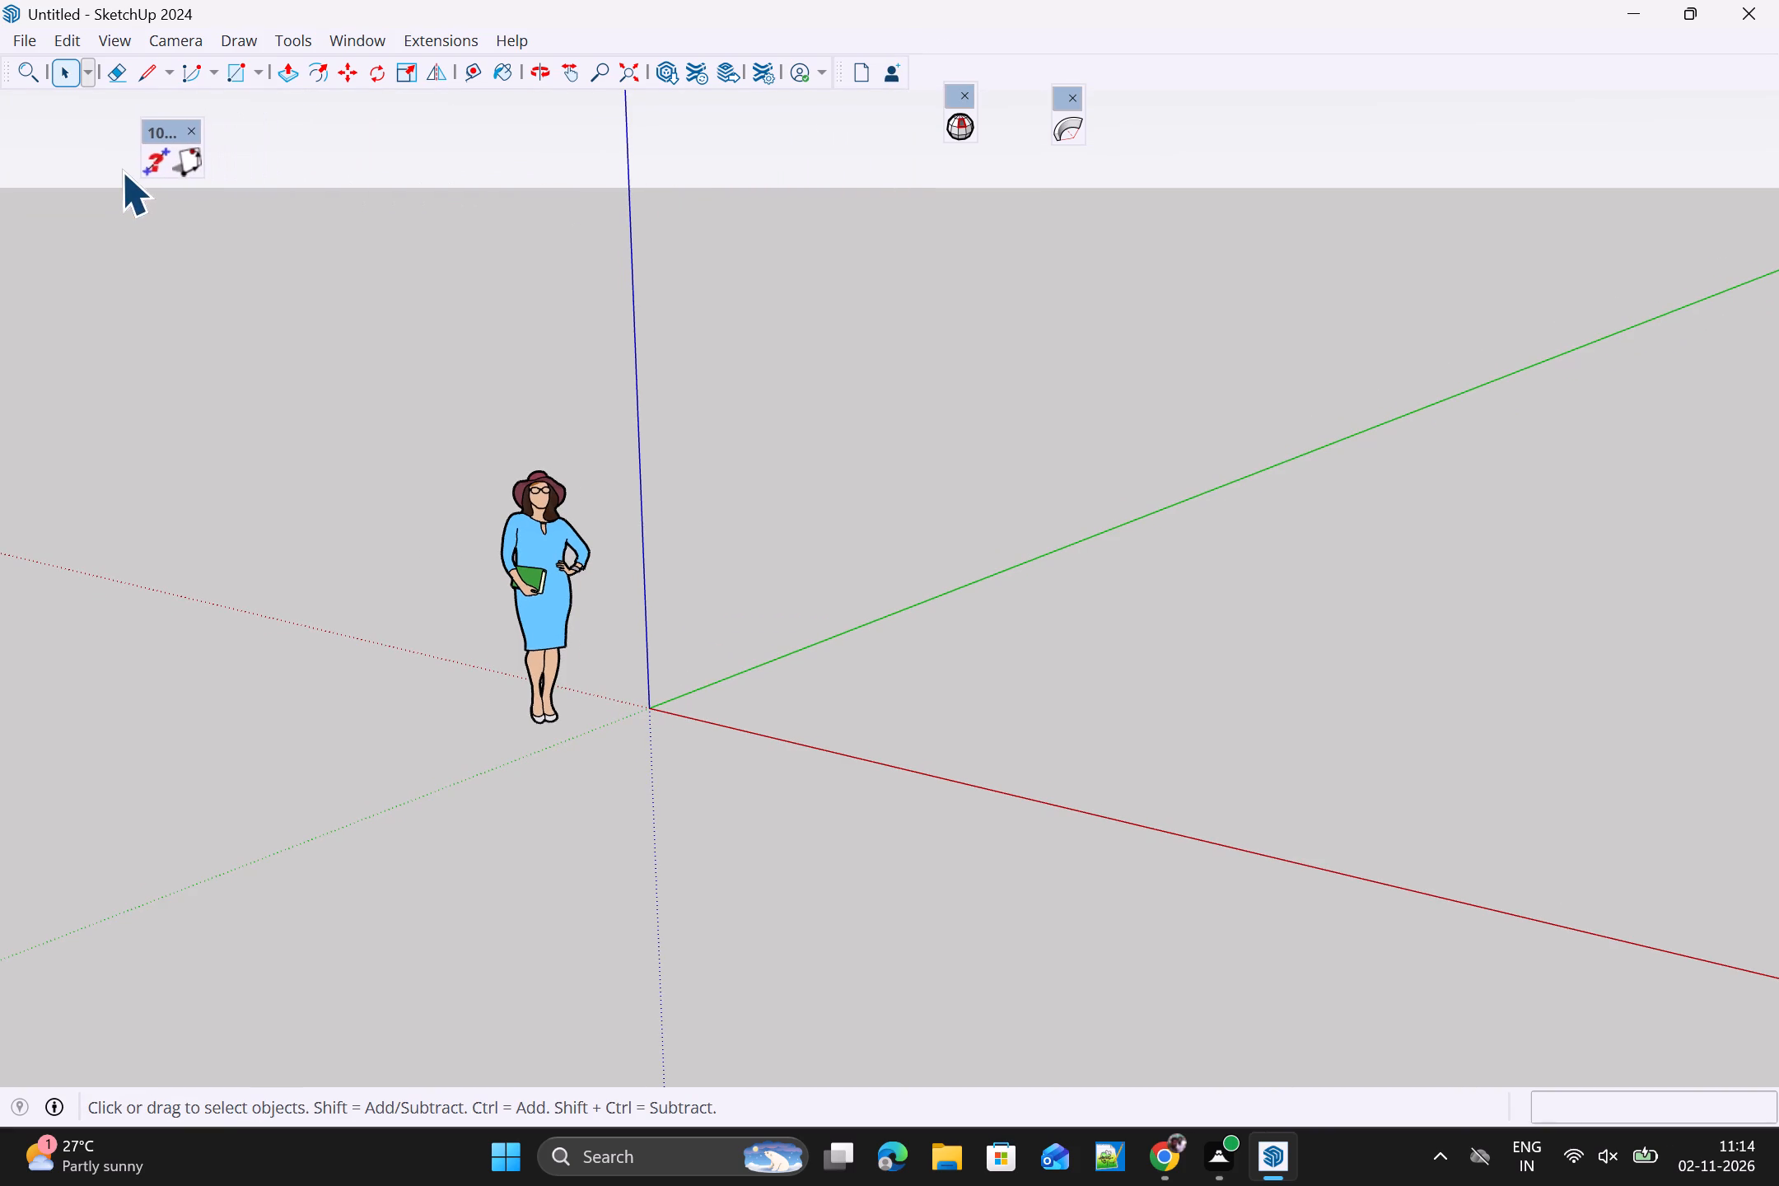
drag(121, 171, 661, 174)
Hide the Solid Inspector² toolbar.
click(946, 96)
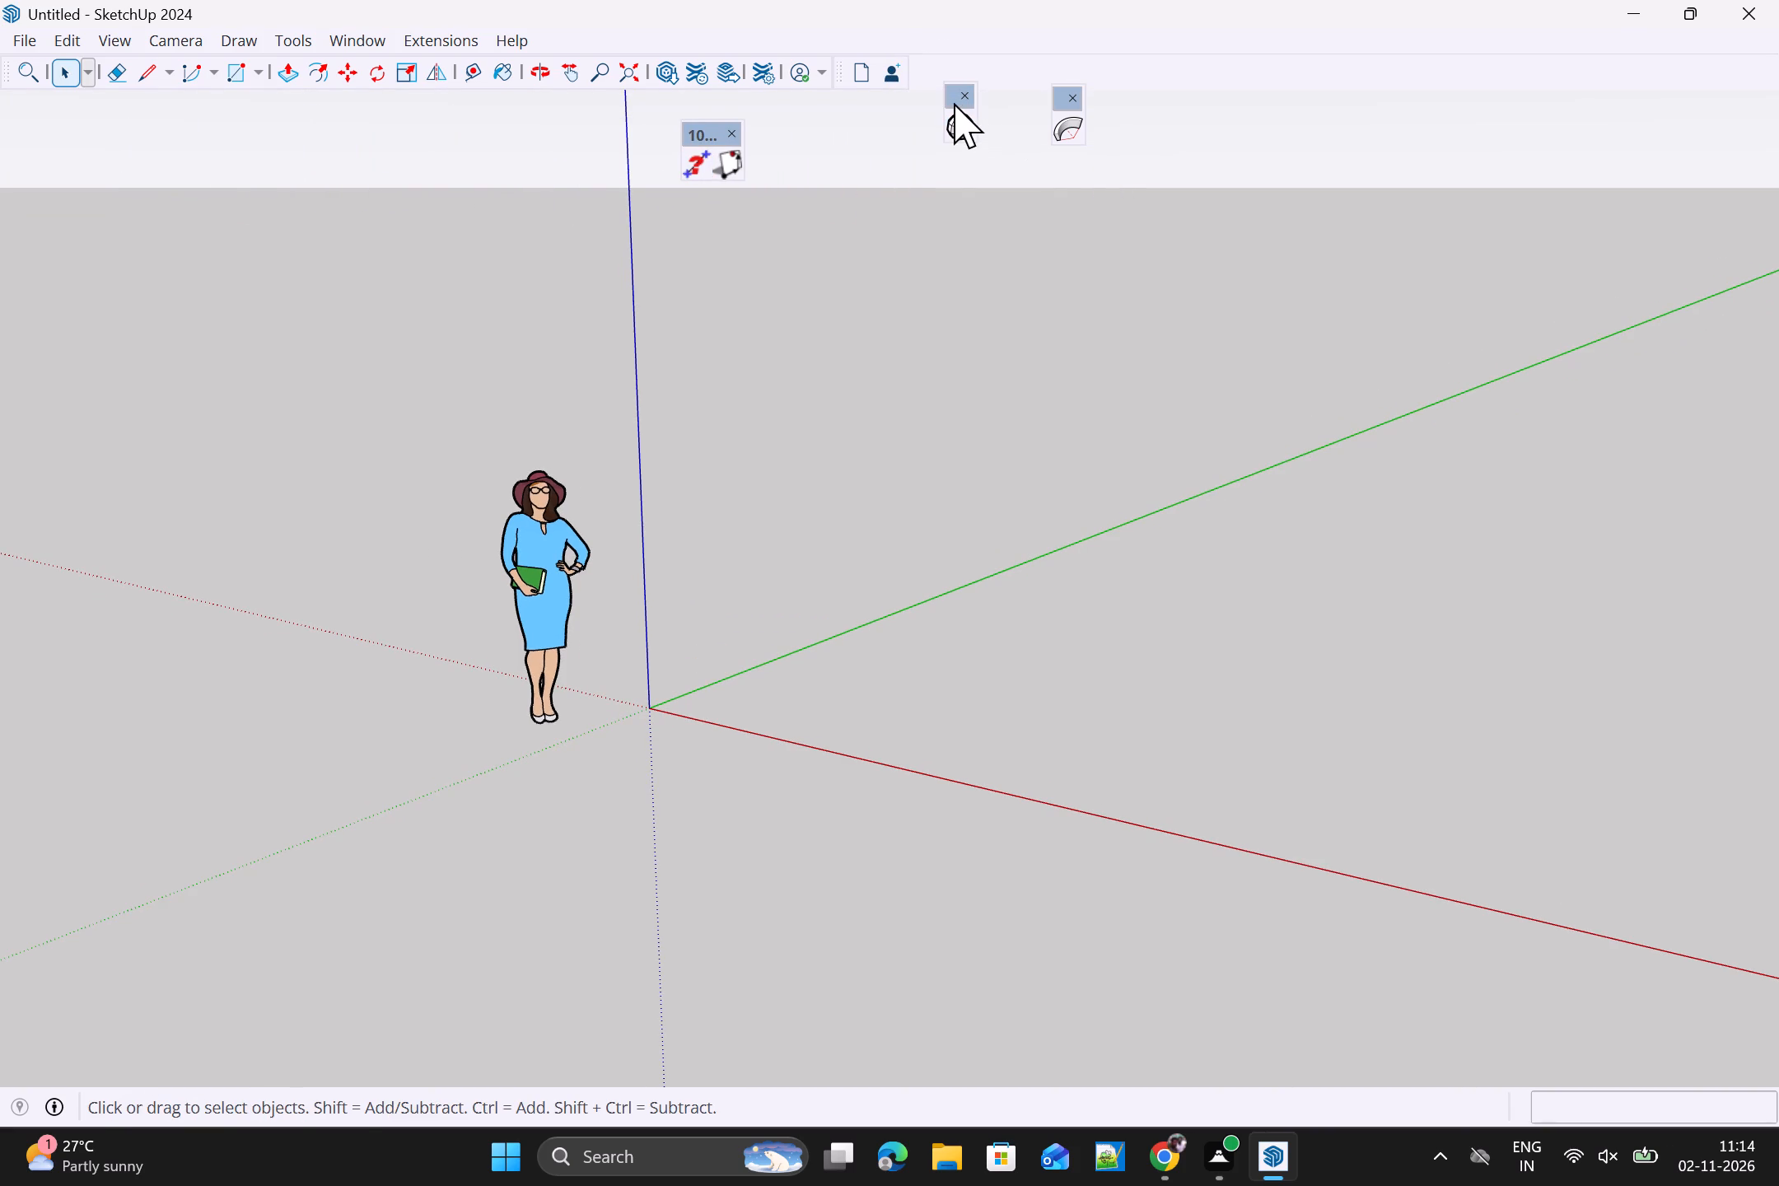
click(1192, 34)
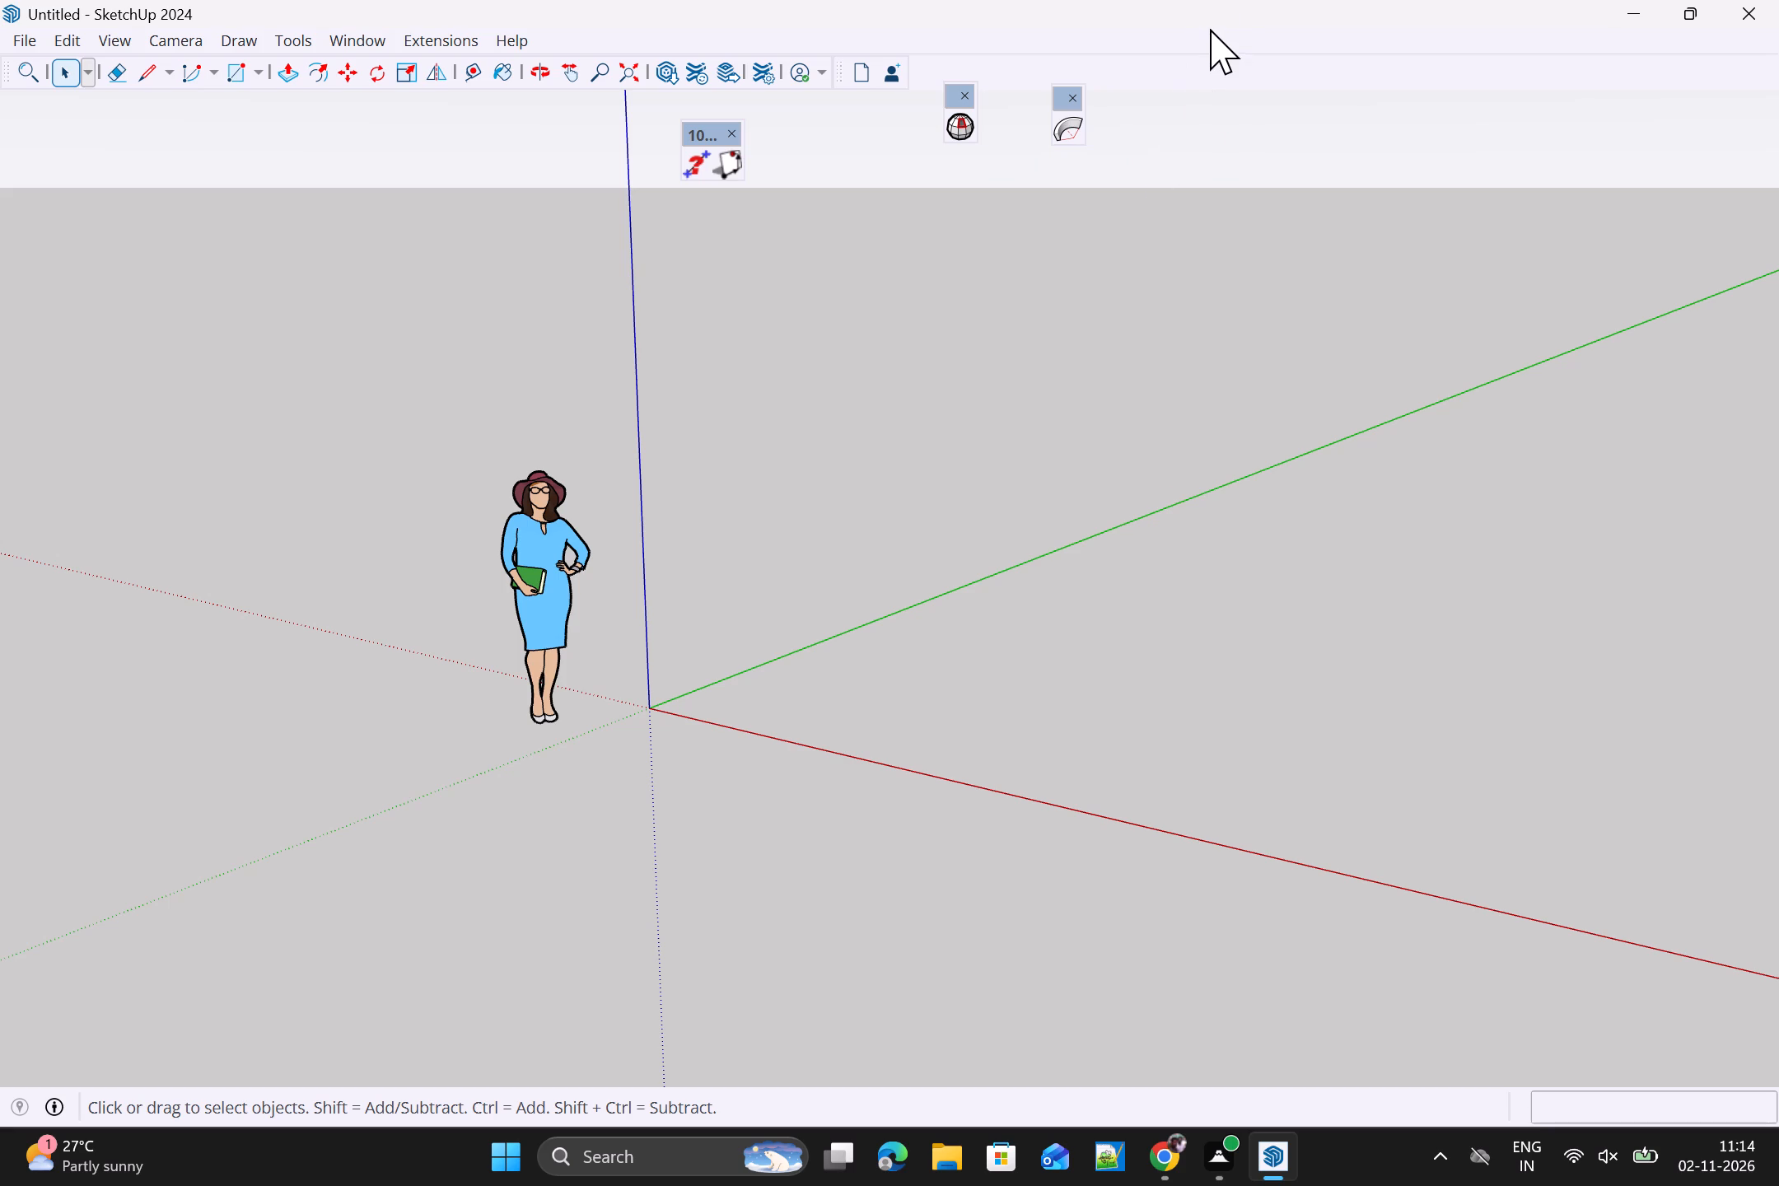
click(1210, 30)
click(1240, 49)
right_click(1242, 49)
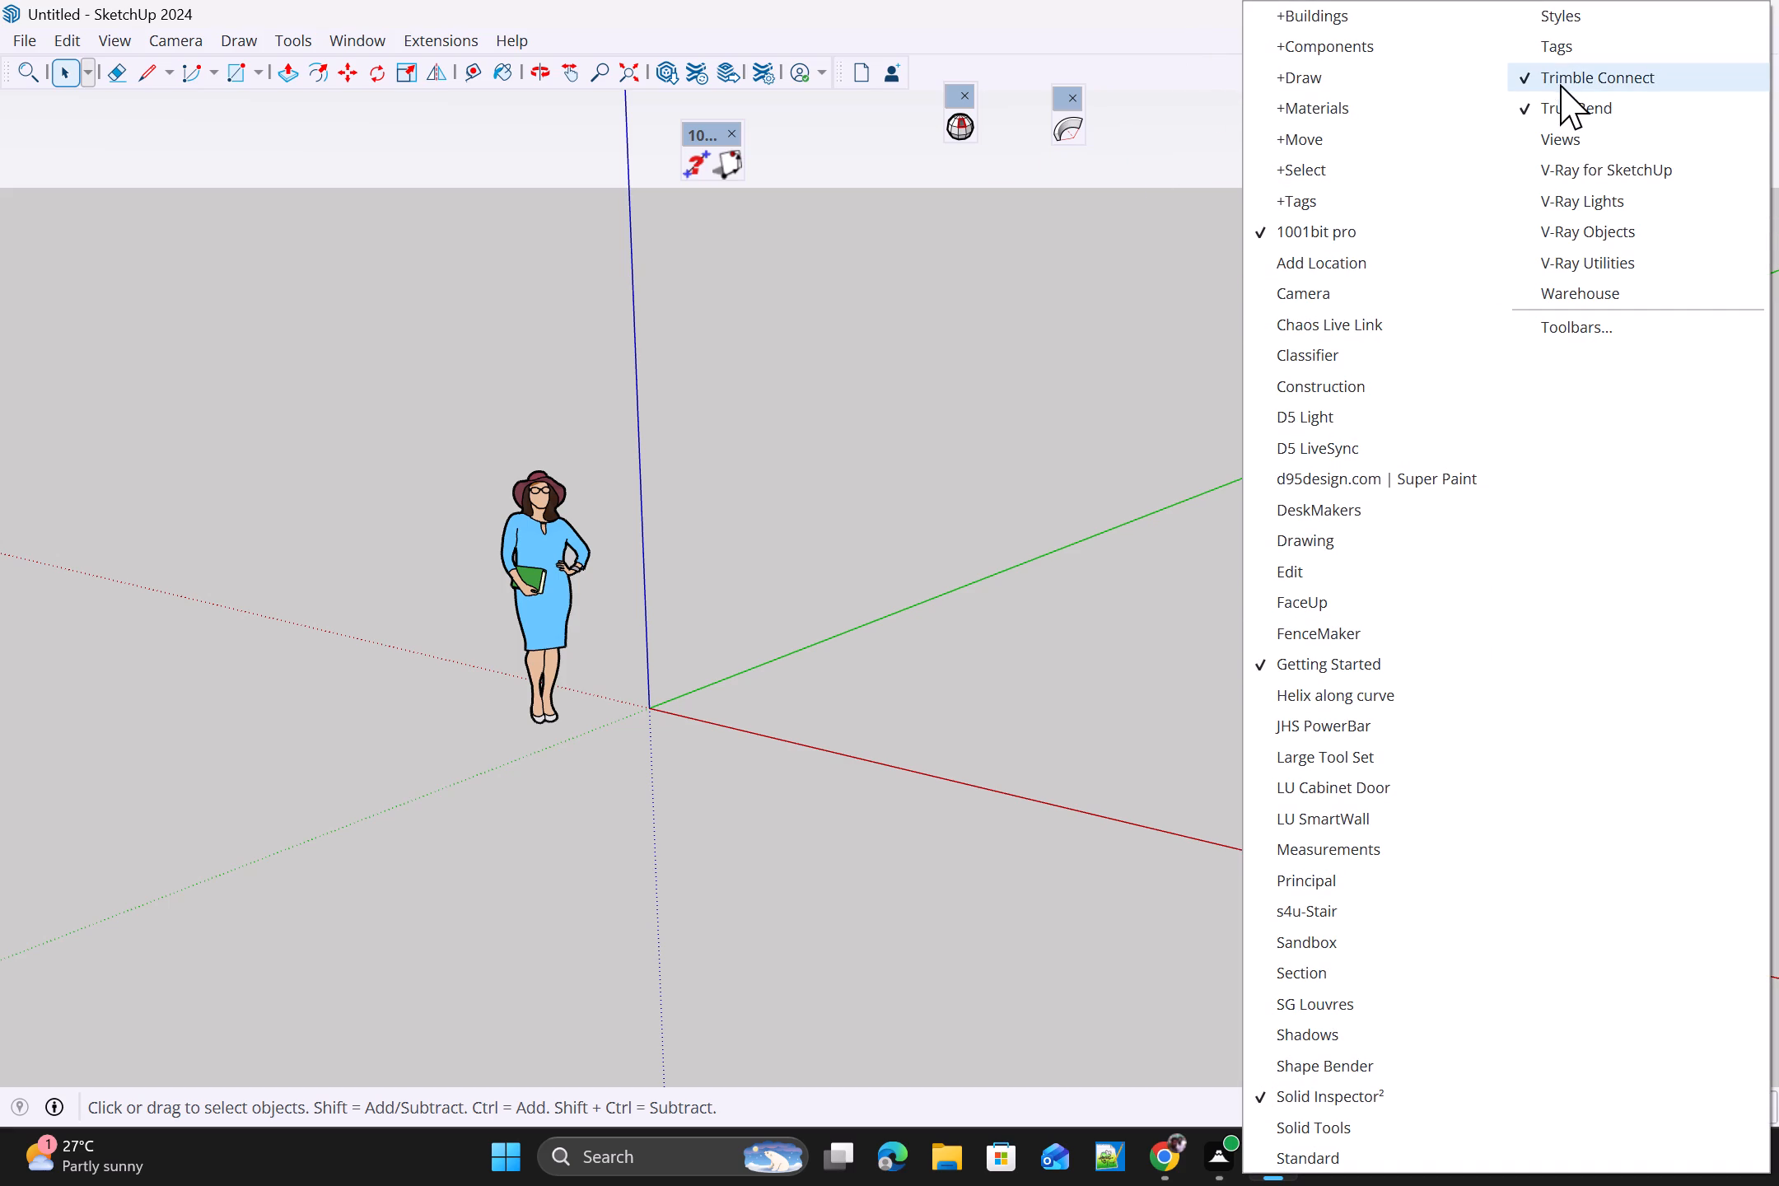
click(1266, 1095)
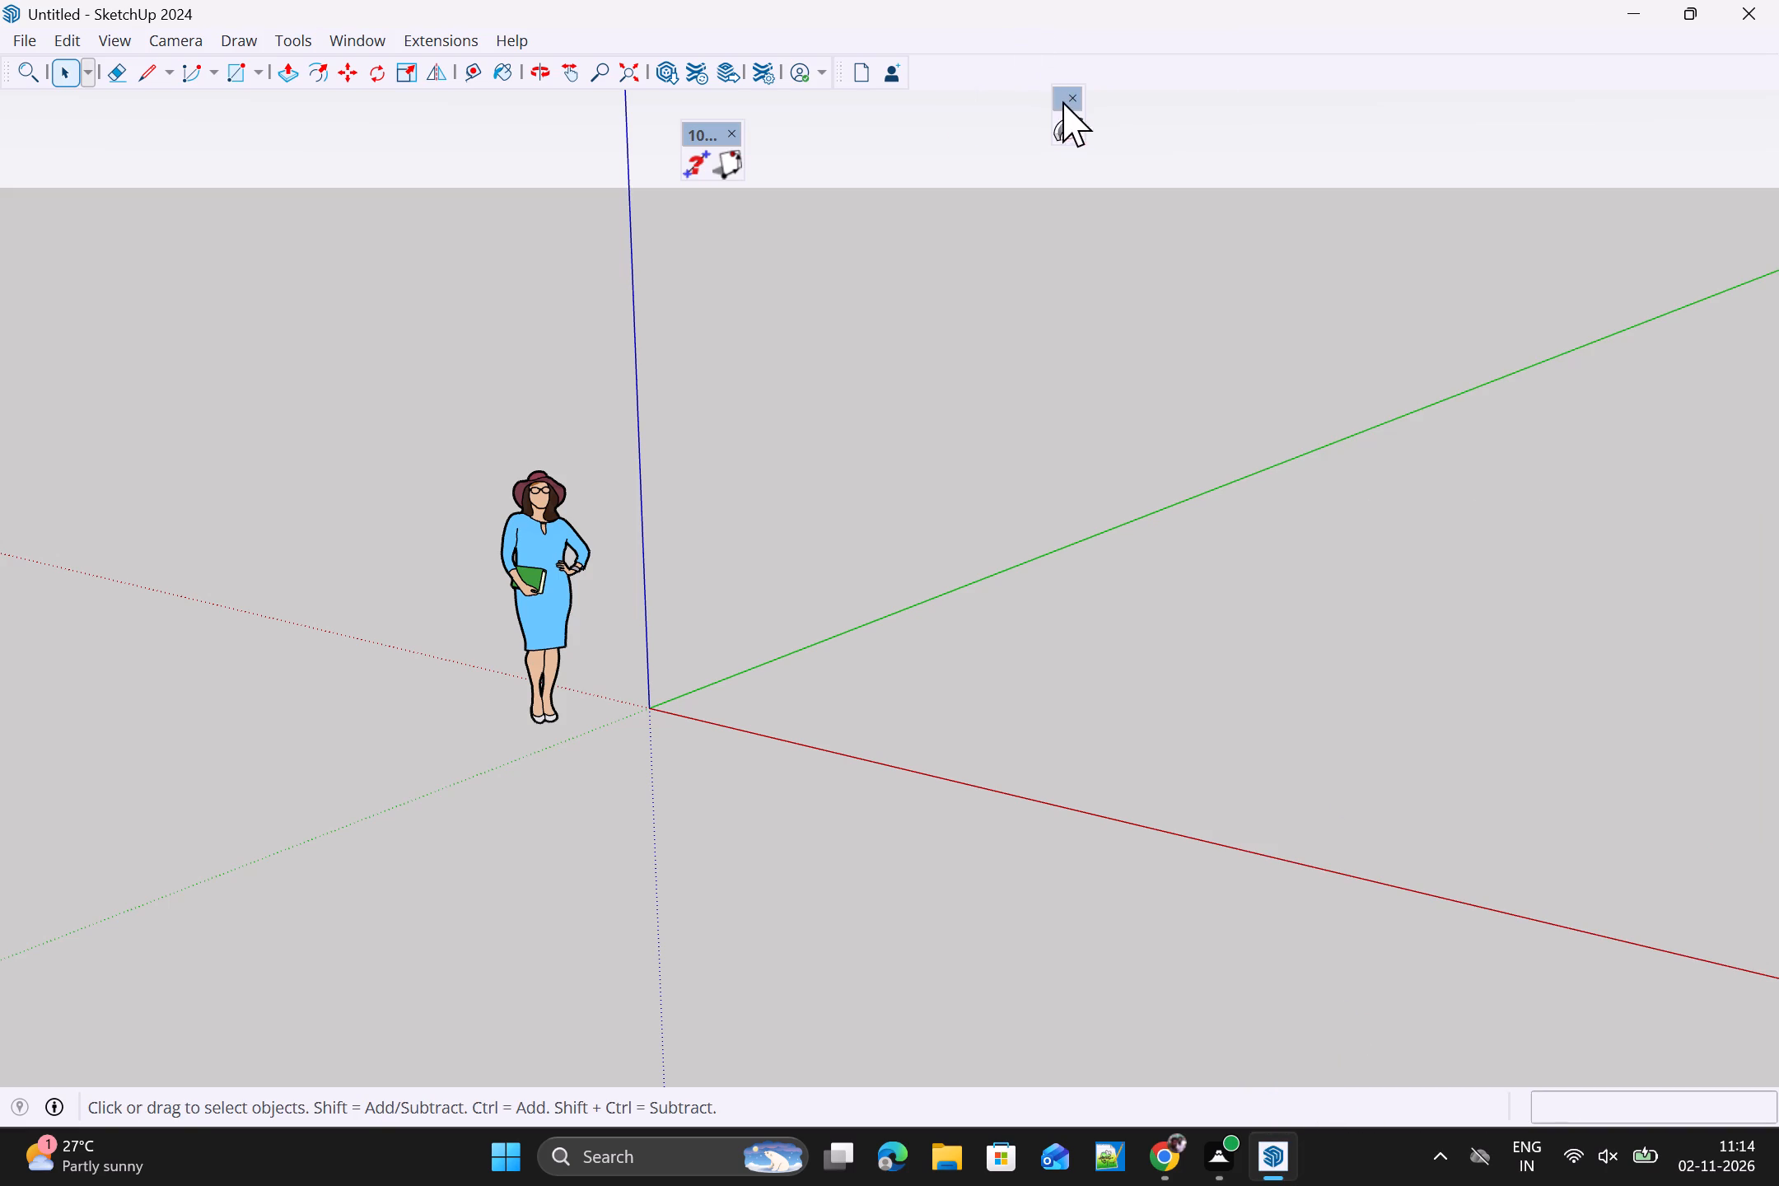
Dock the True Bend and 1001bit pro toolbars in a second row beneath the main toolbar, with 1001bit pro first.
drag(1062, 101, 1039, 72)
drag(1057, 91, 1027, 55)
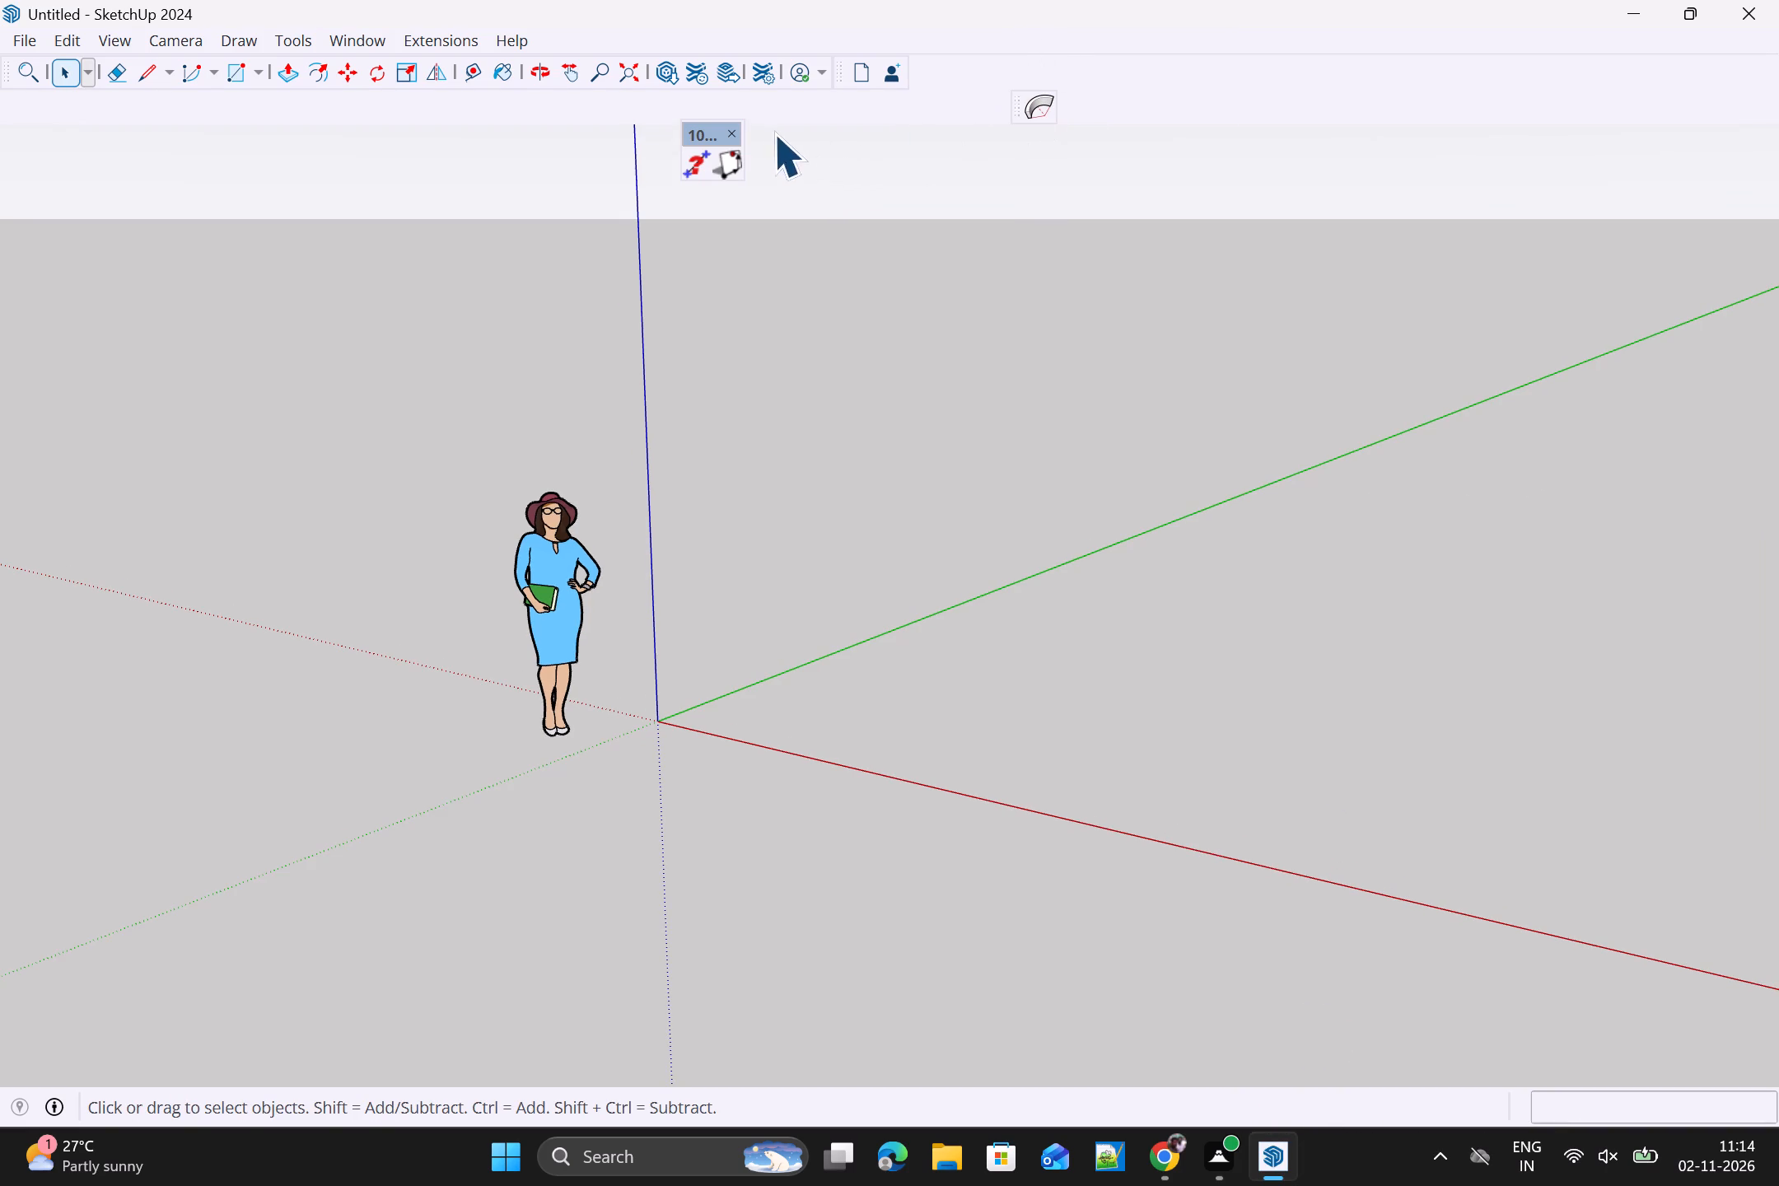
drag(700, 128, 600, 96)
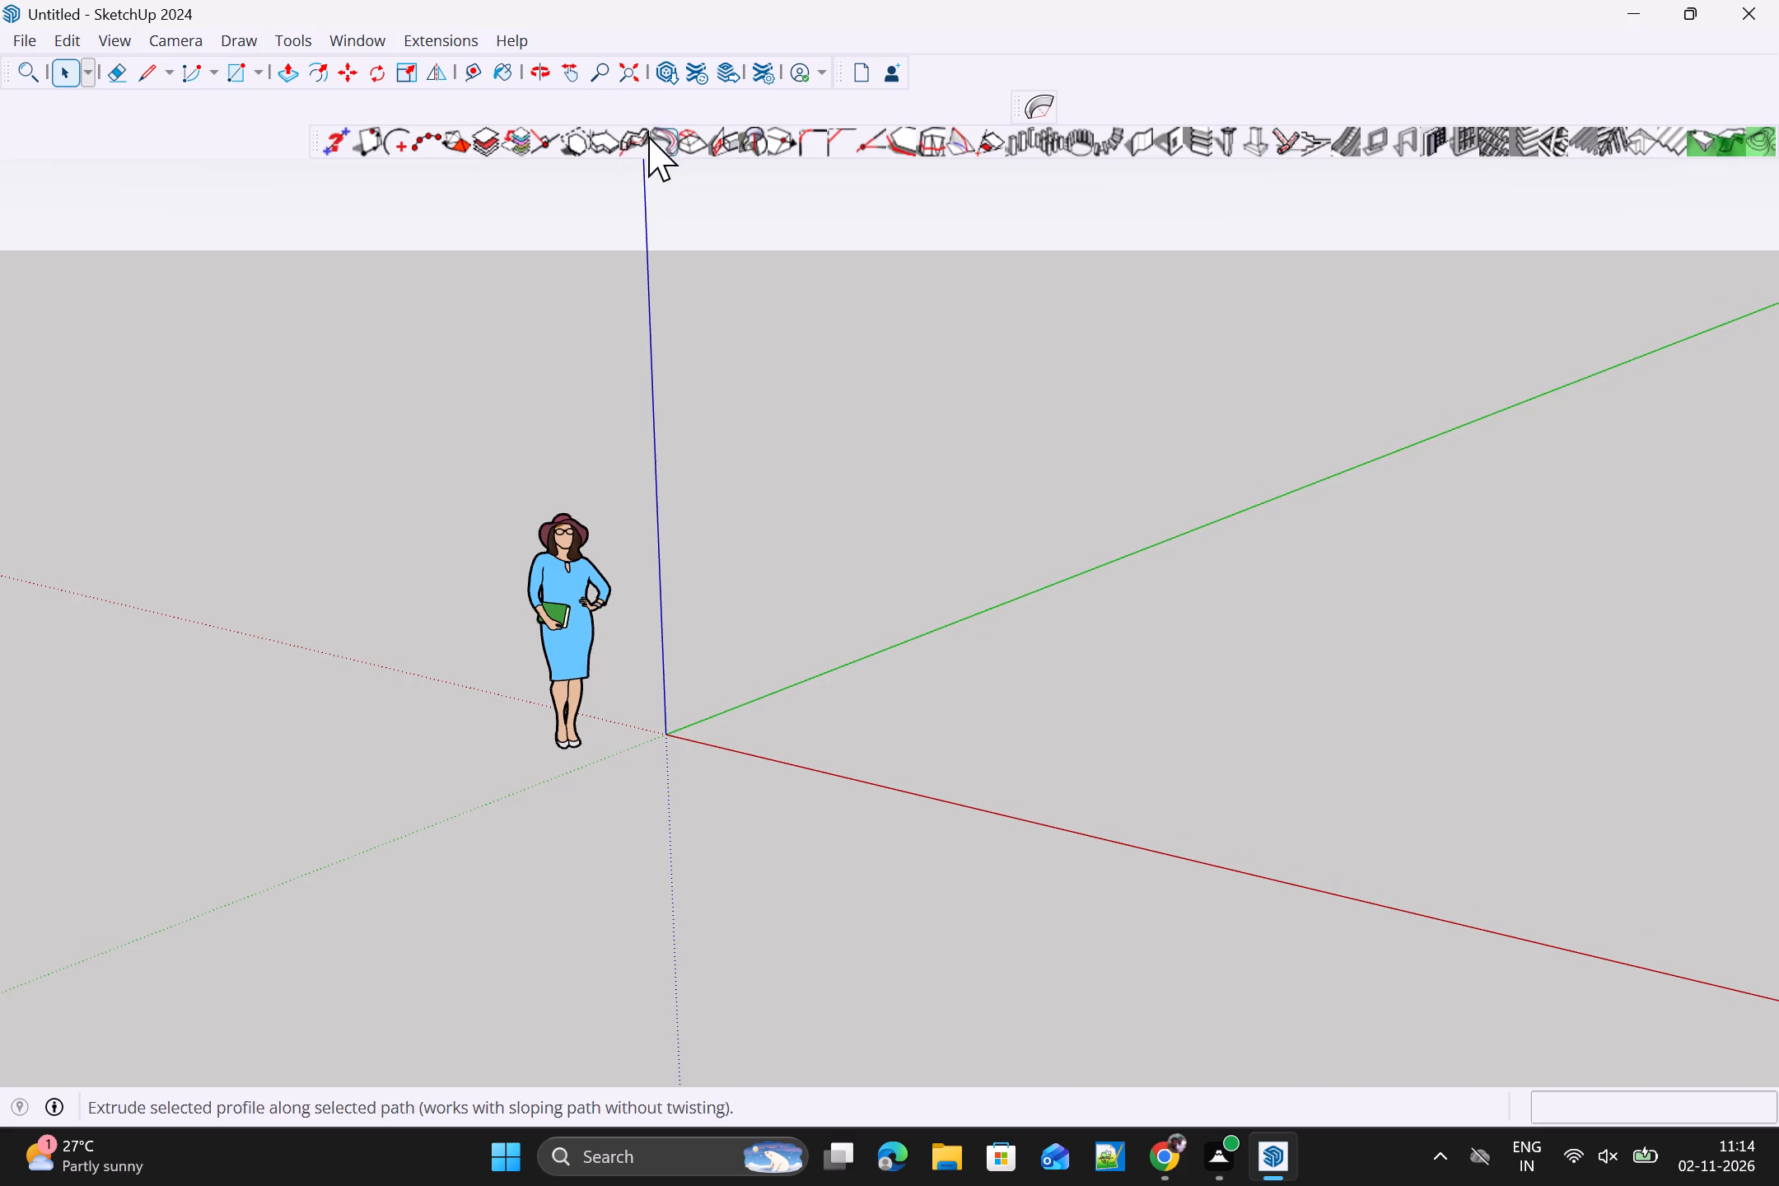
drag(318, 145, 154, 105)
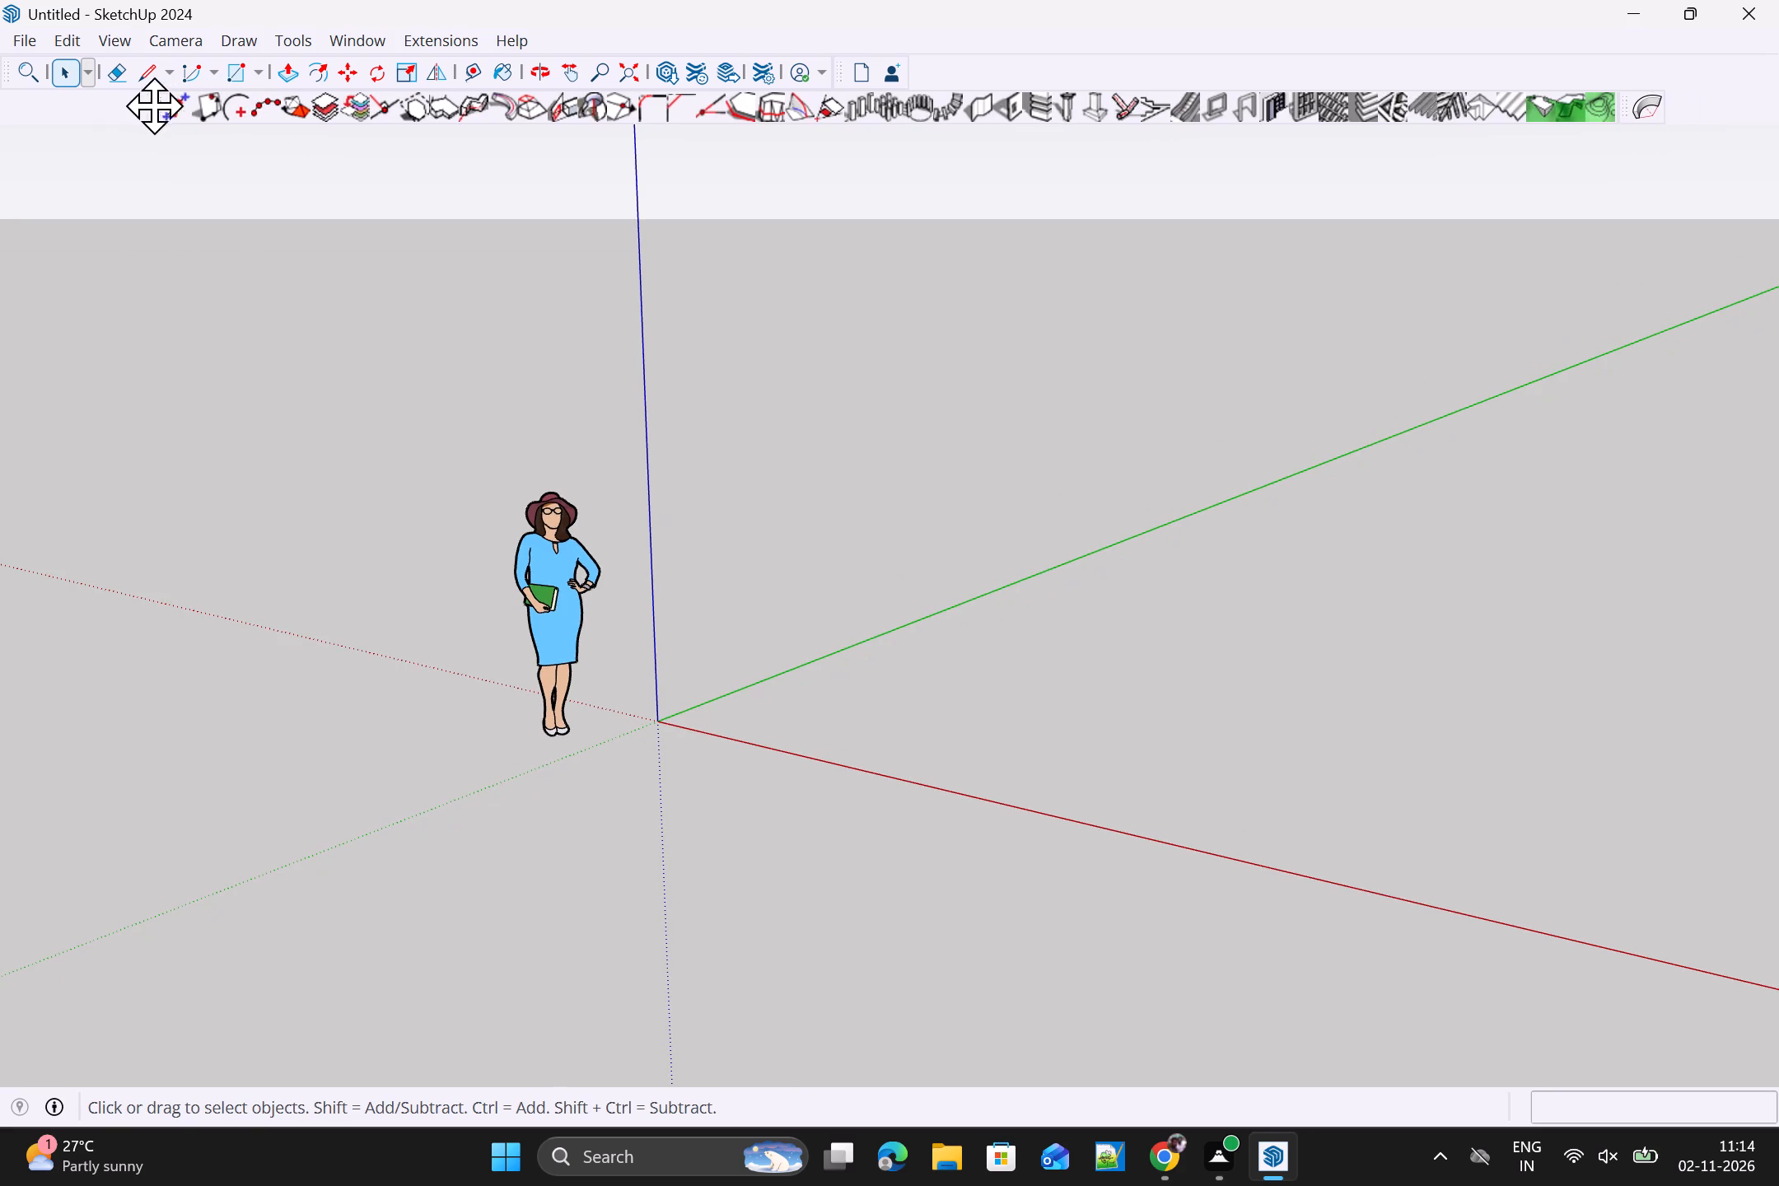
drag(154, 105, 71, 127)
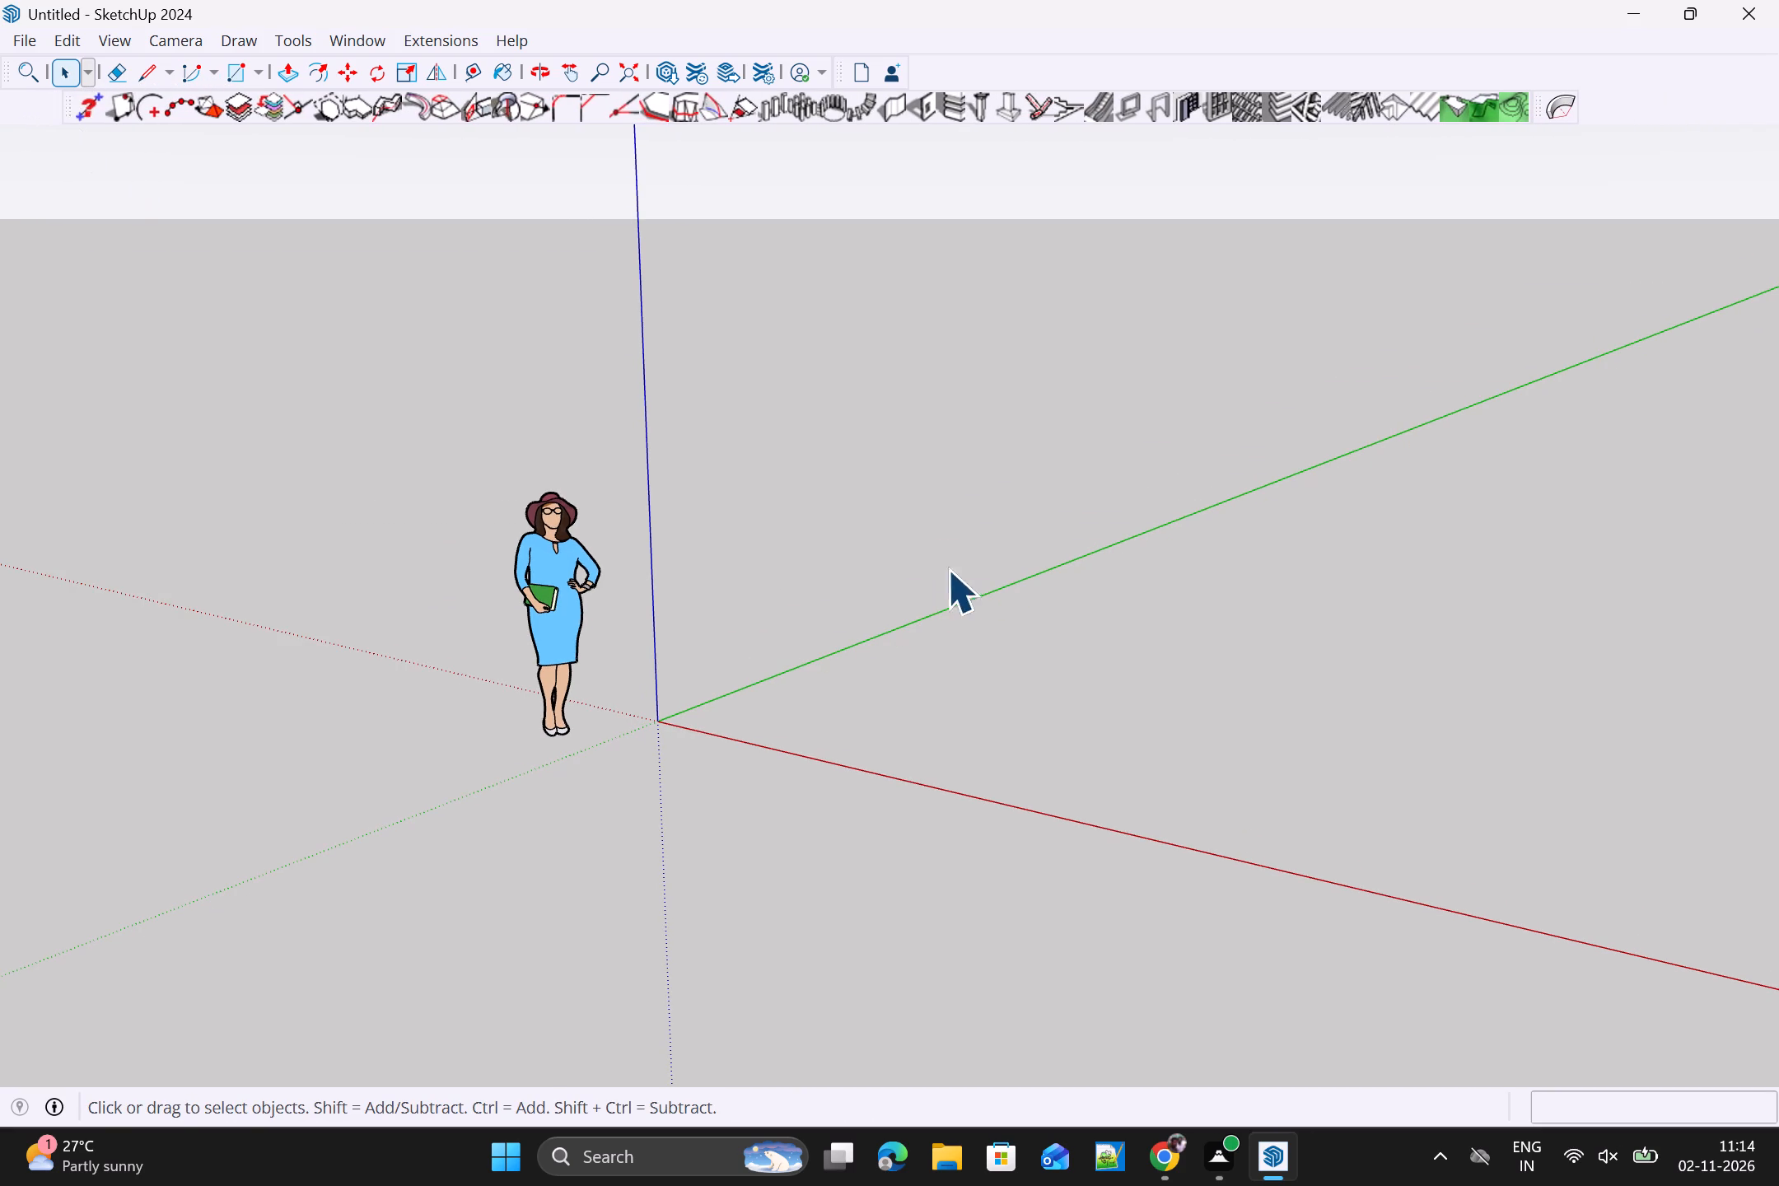
Show the V-Ray for SketchUp toolbar and dock it in a third row beneath the 1001bit pro toolbar.
scroll(929, 595, down, 1)
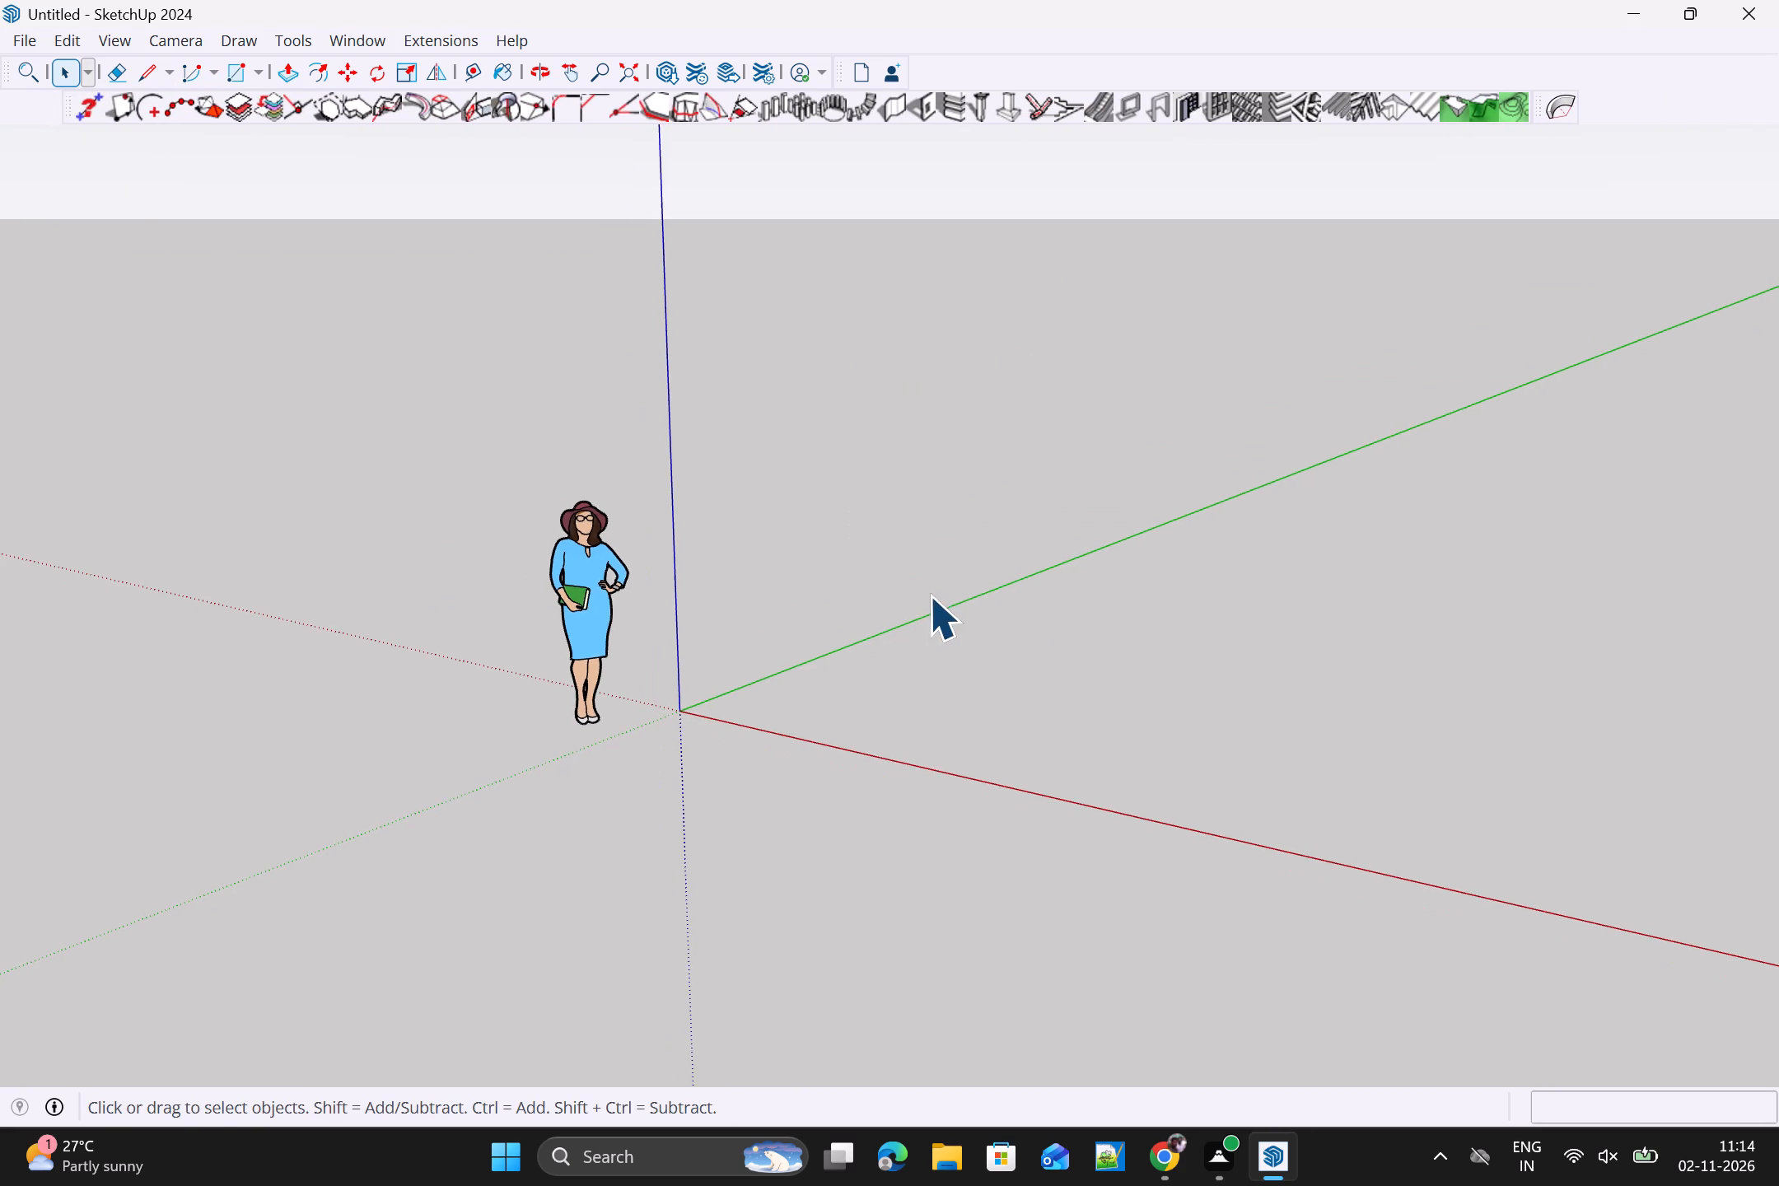
middle_drag(840, 637, 1232, 572)
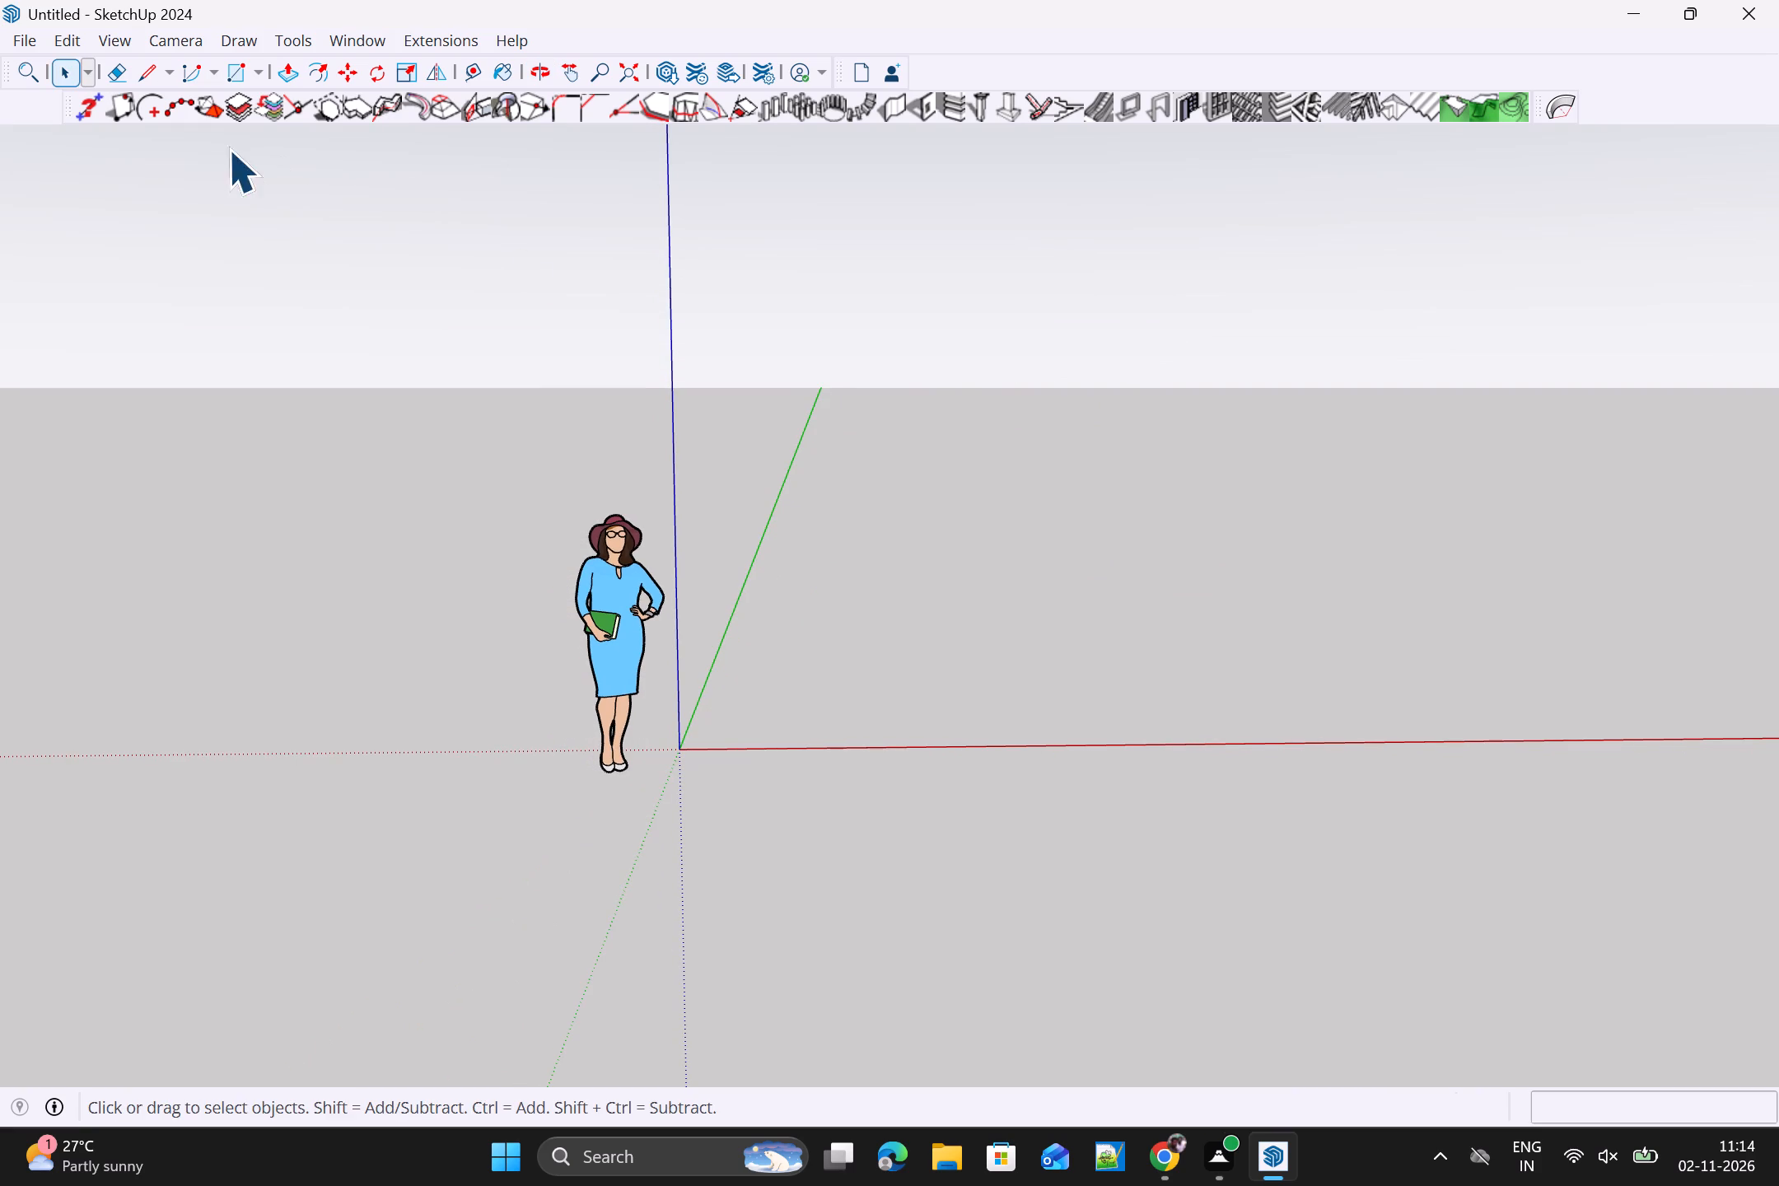
right_click(1114, 72)
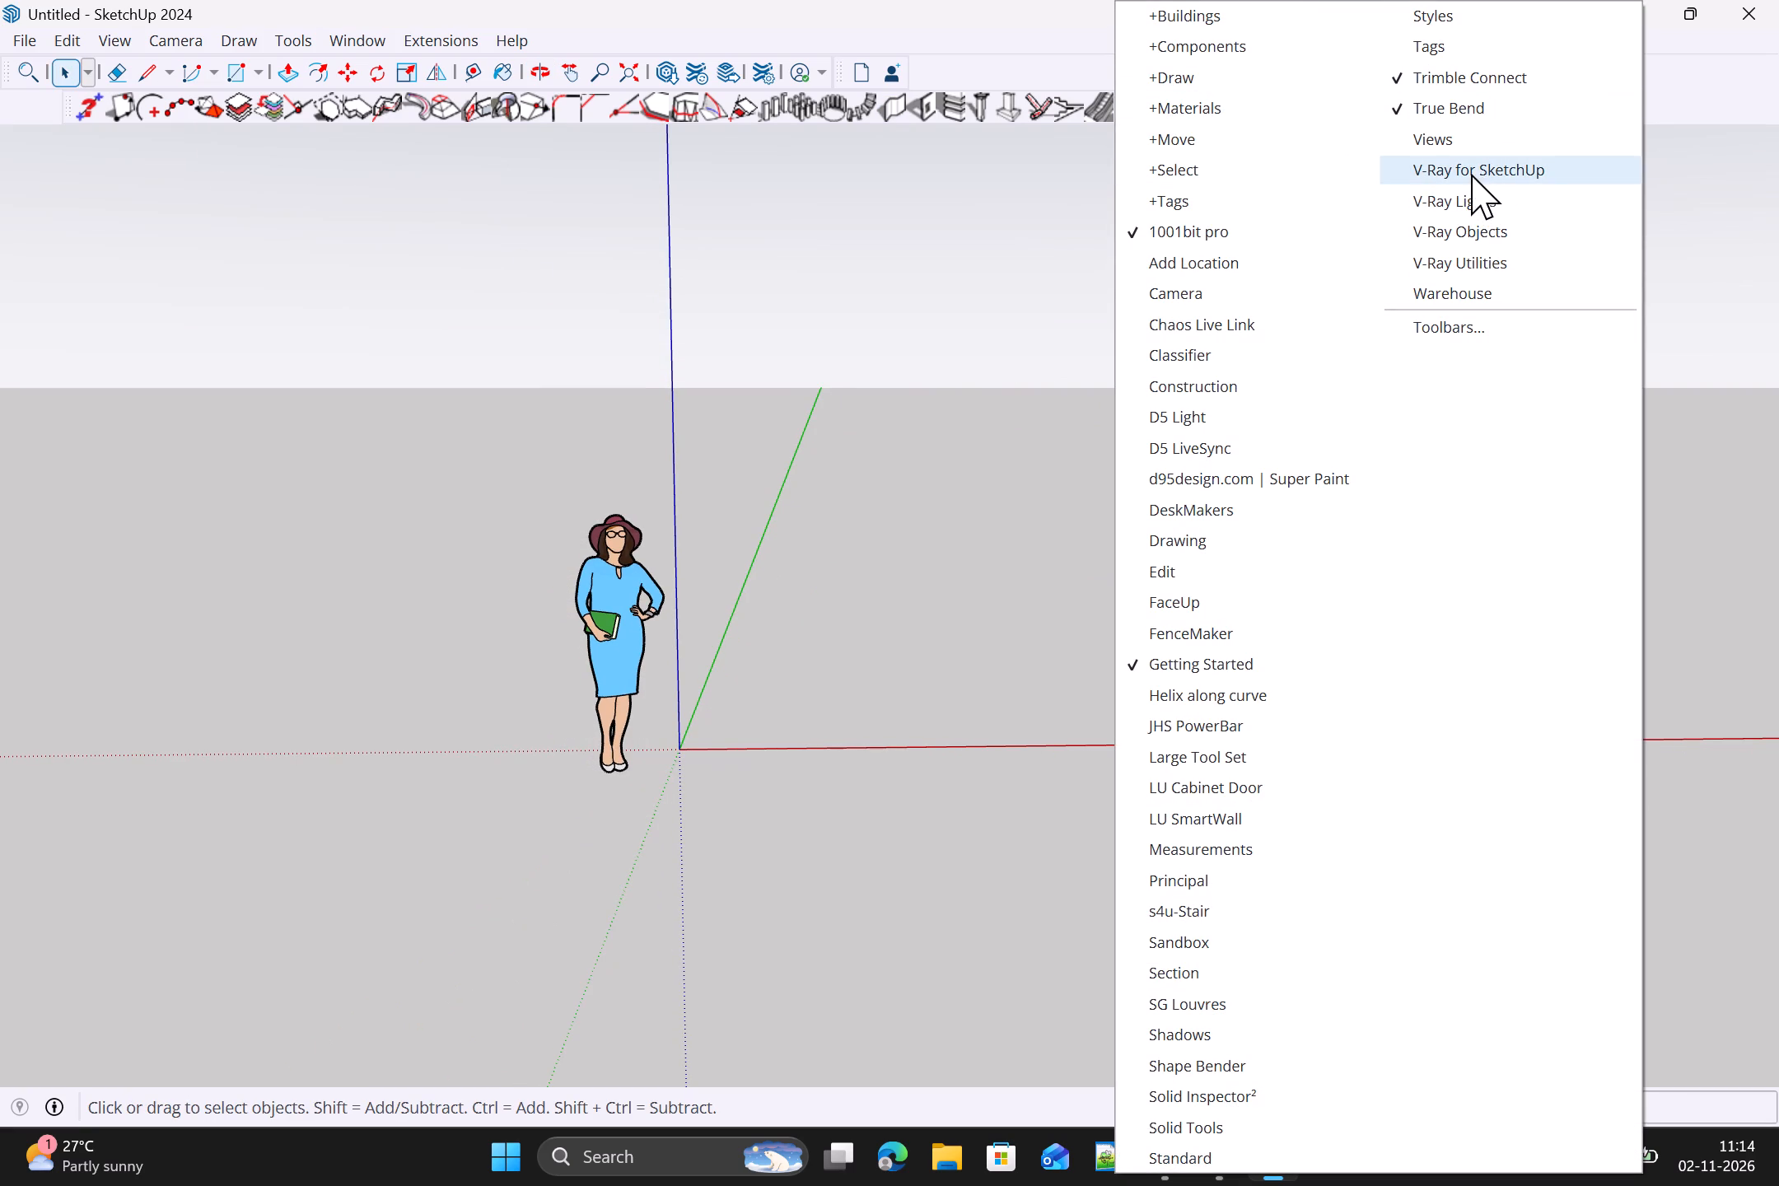
click(1405, 170)
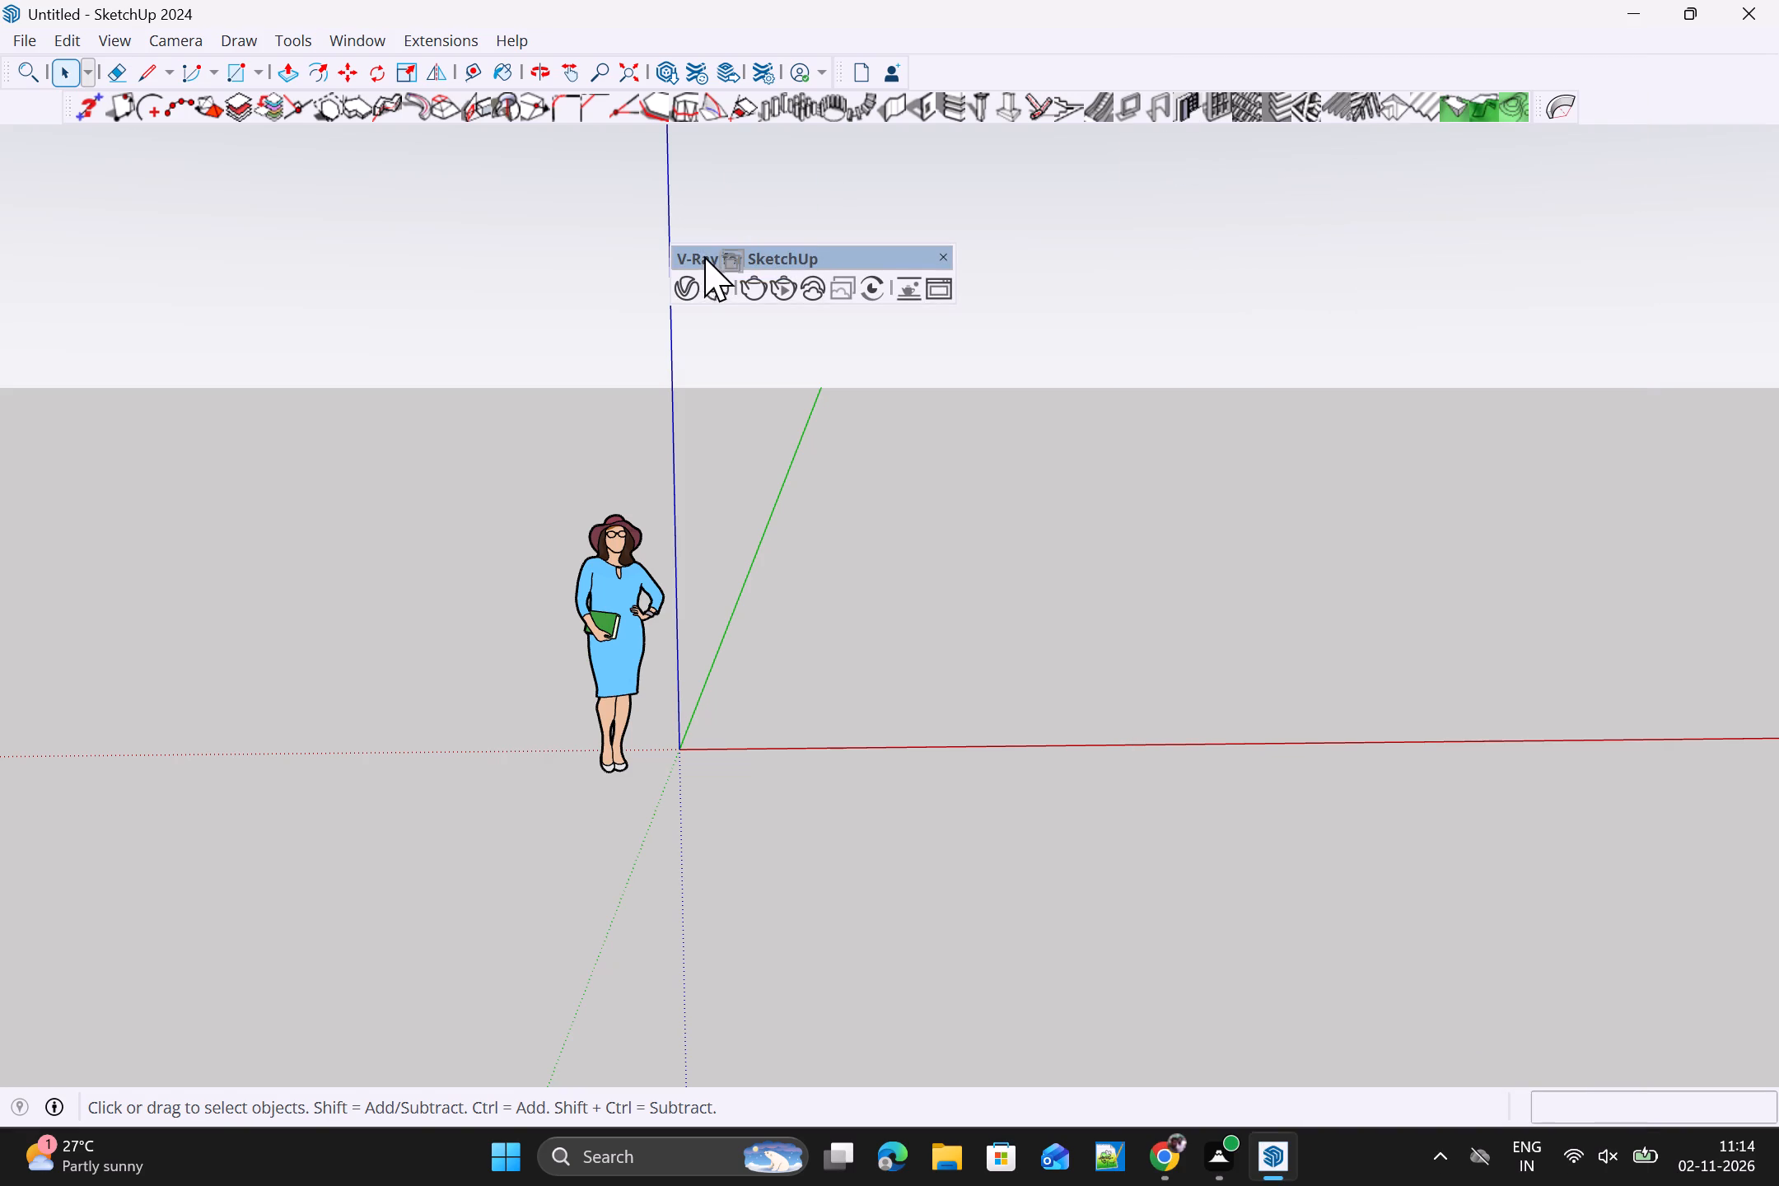
click(675, 254)
drag(670, 248, 502, 217)
drag(848, 263, 1697, 107)
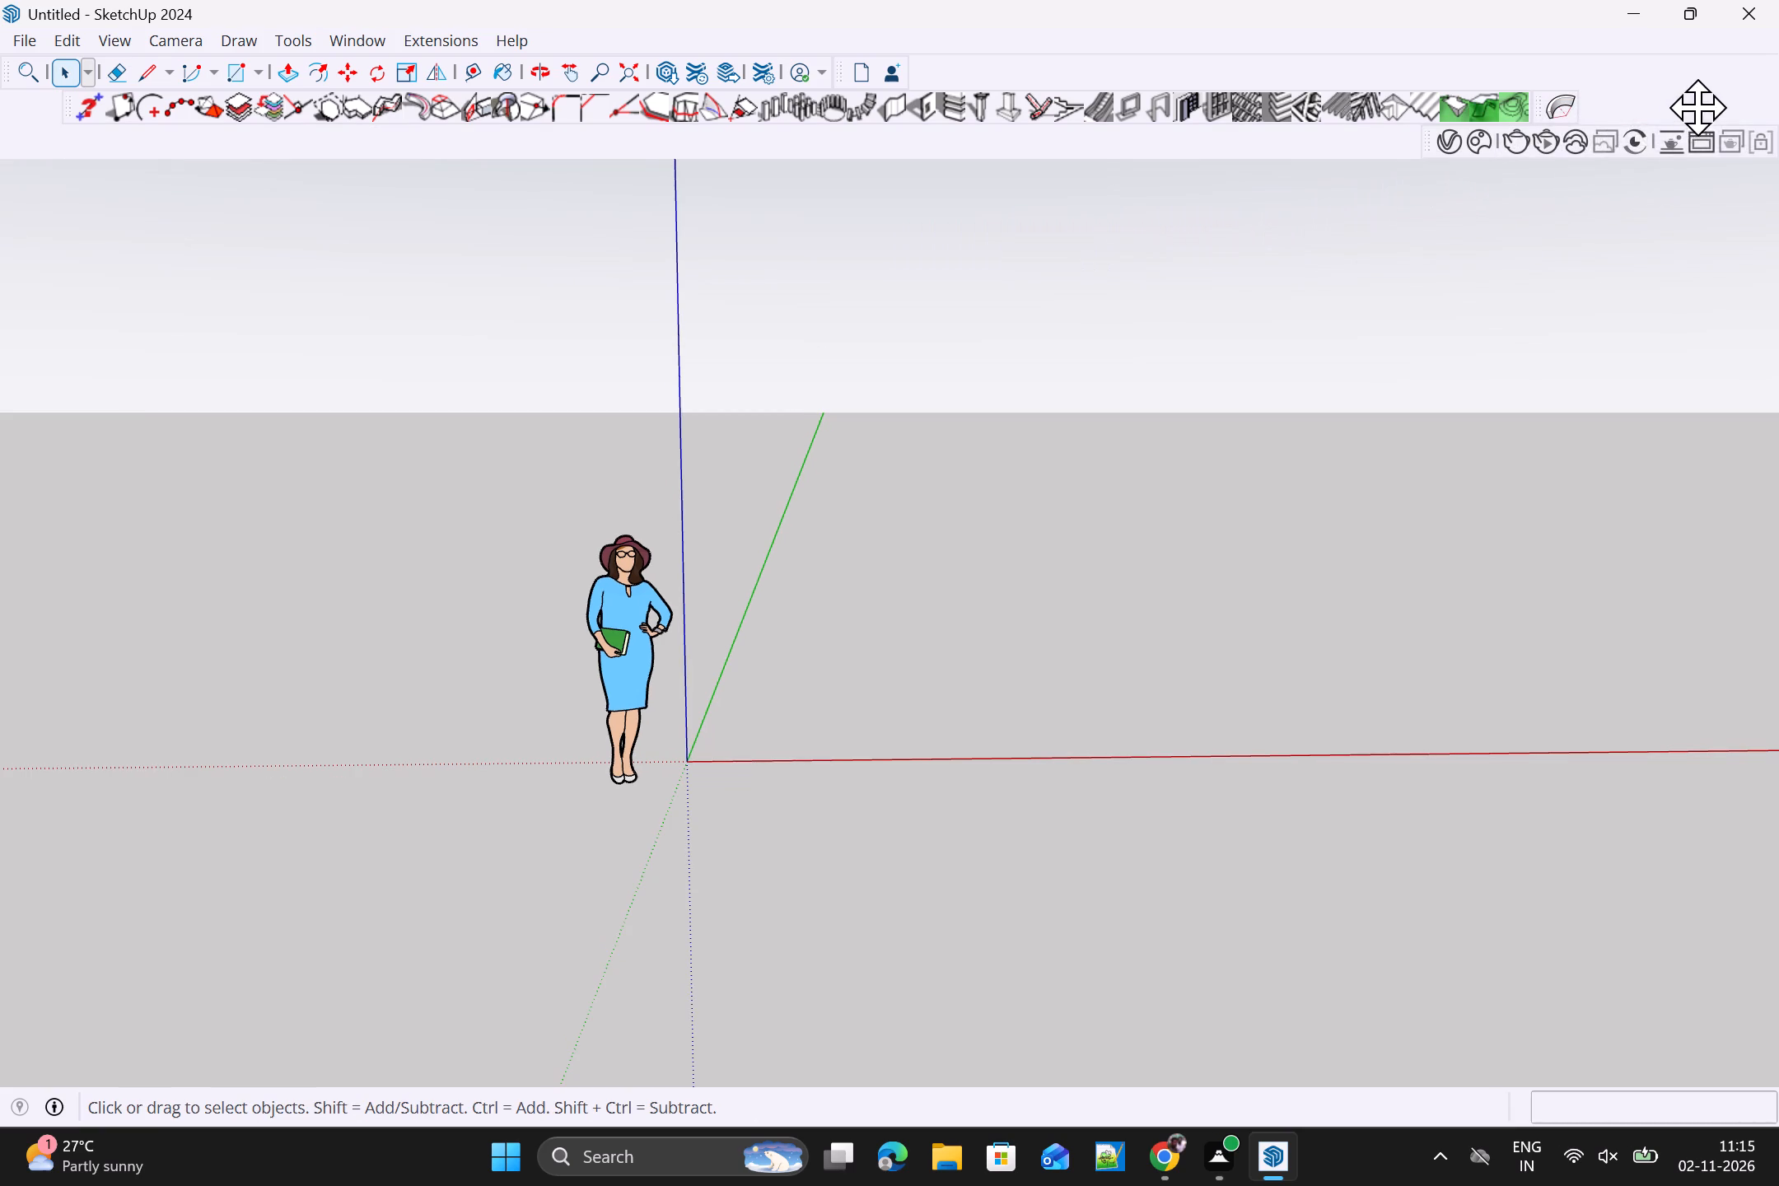
drag(1697, 107, 1536, 147)
drag(1354, 146, 1263, 148)
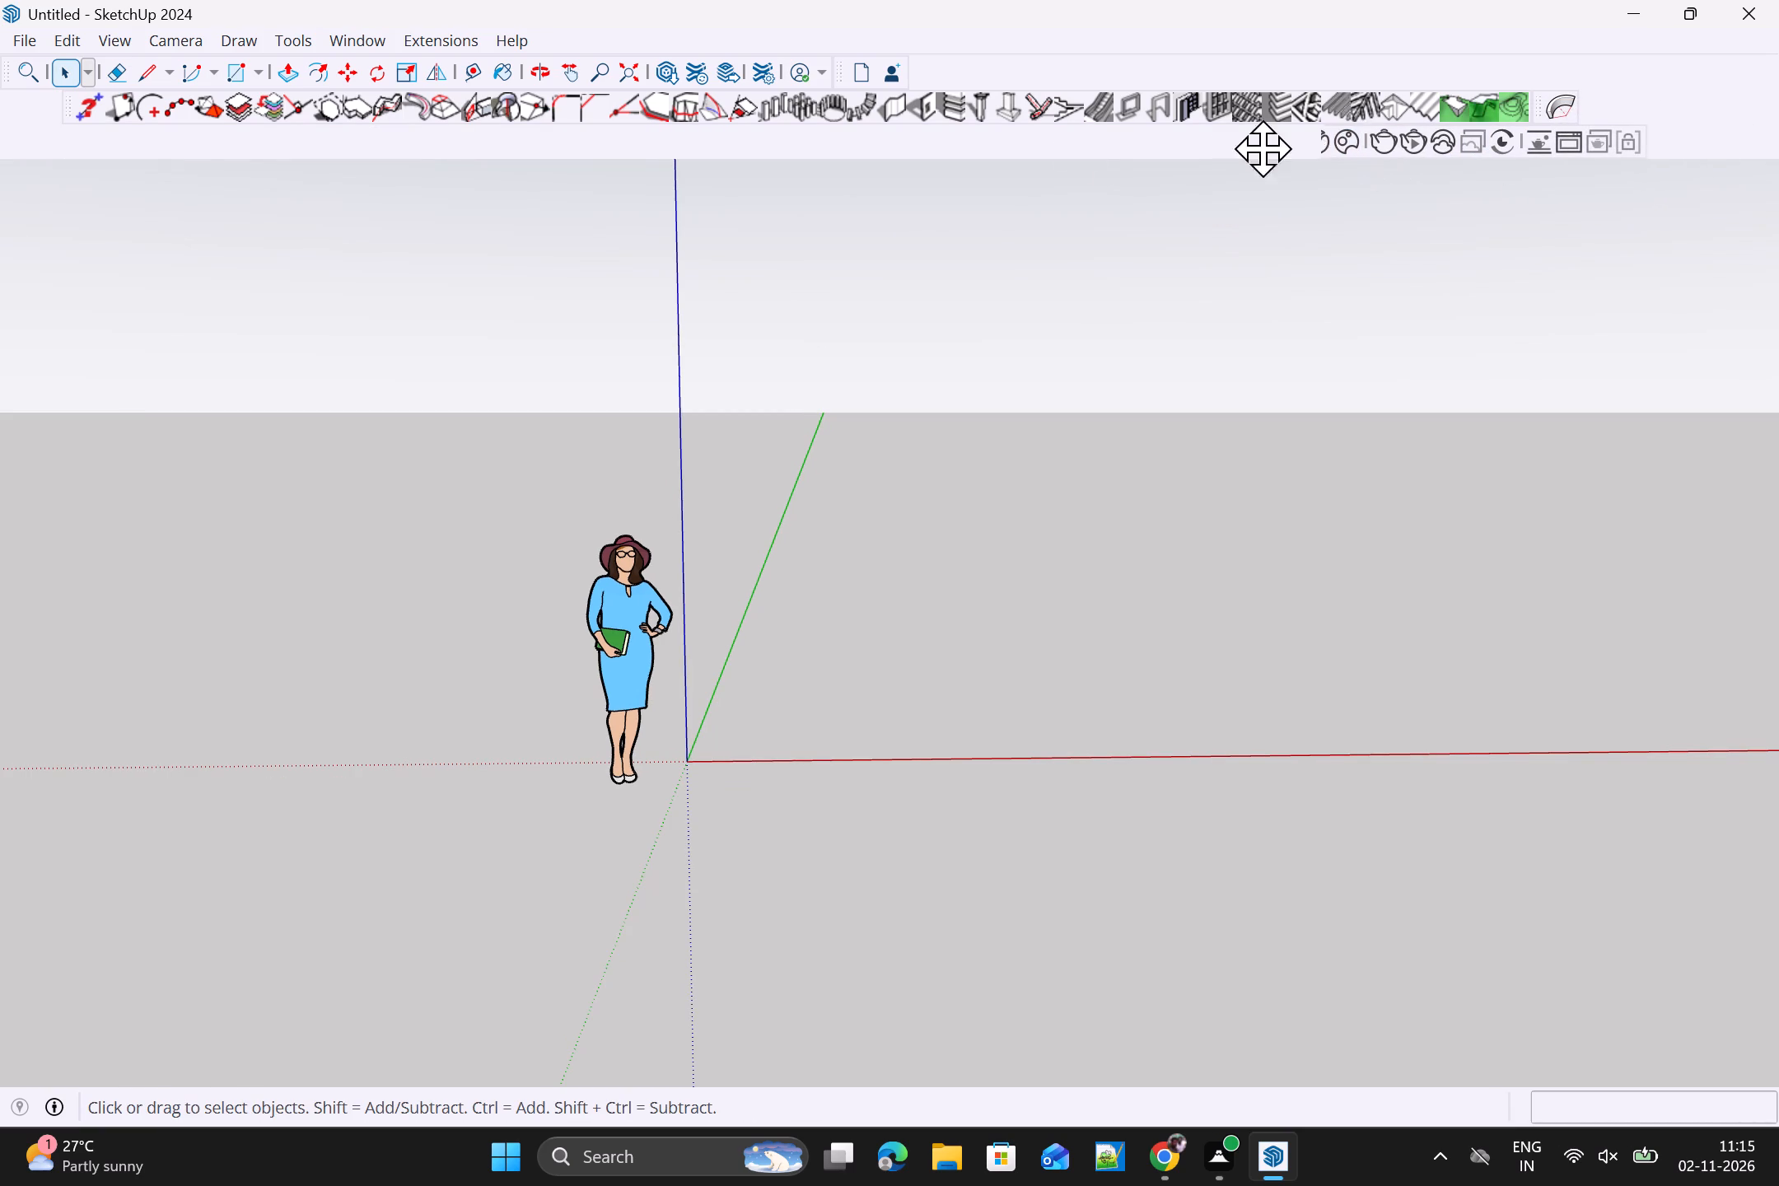
drag(1263, 148, 1474, 100)
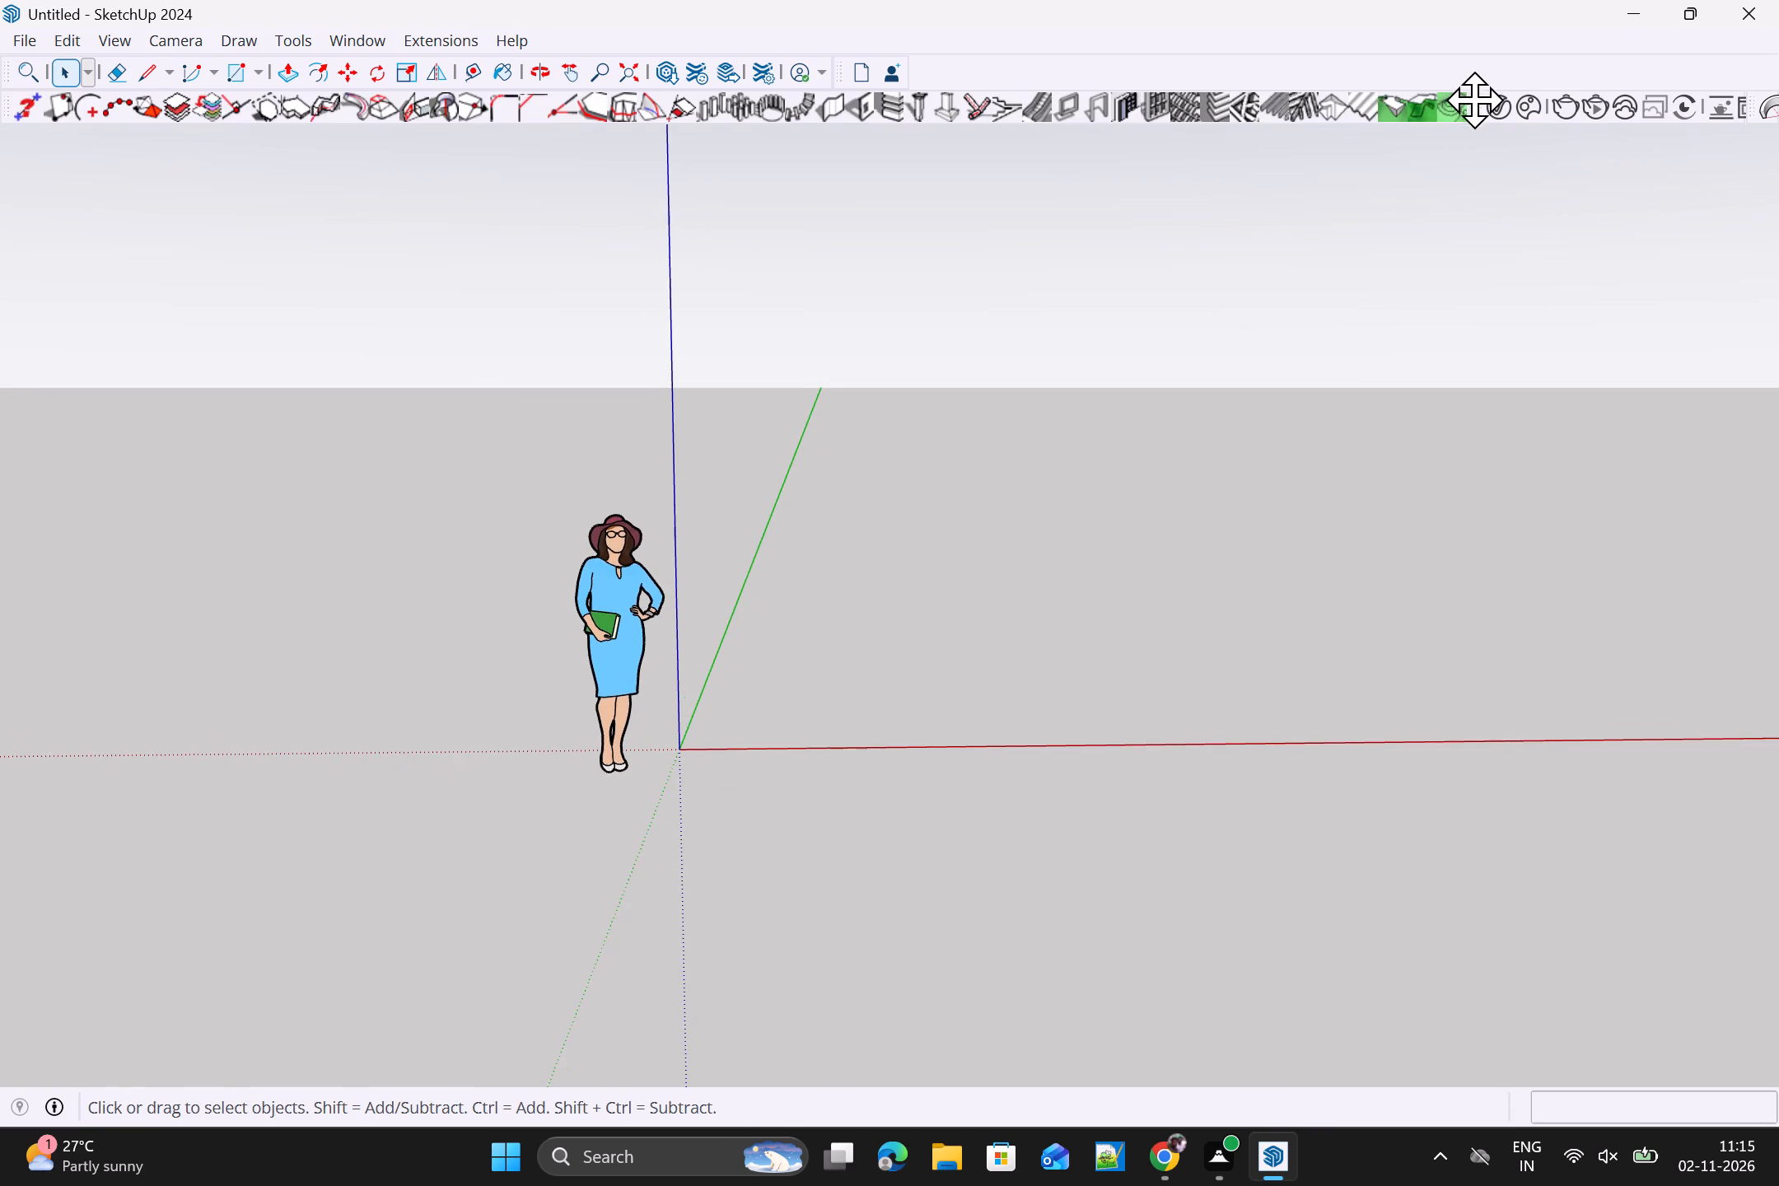
drag(1474, 100, 572, 144)
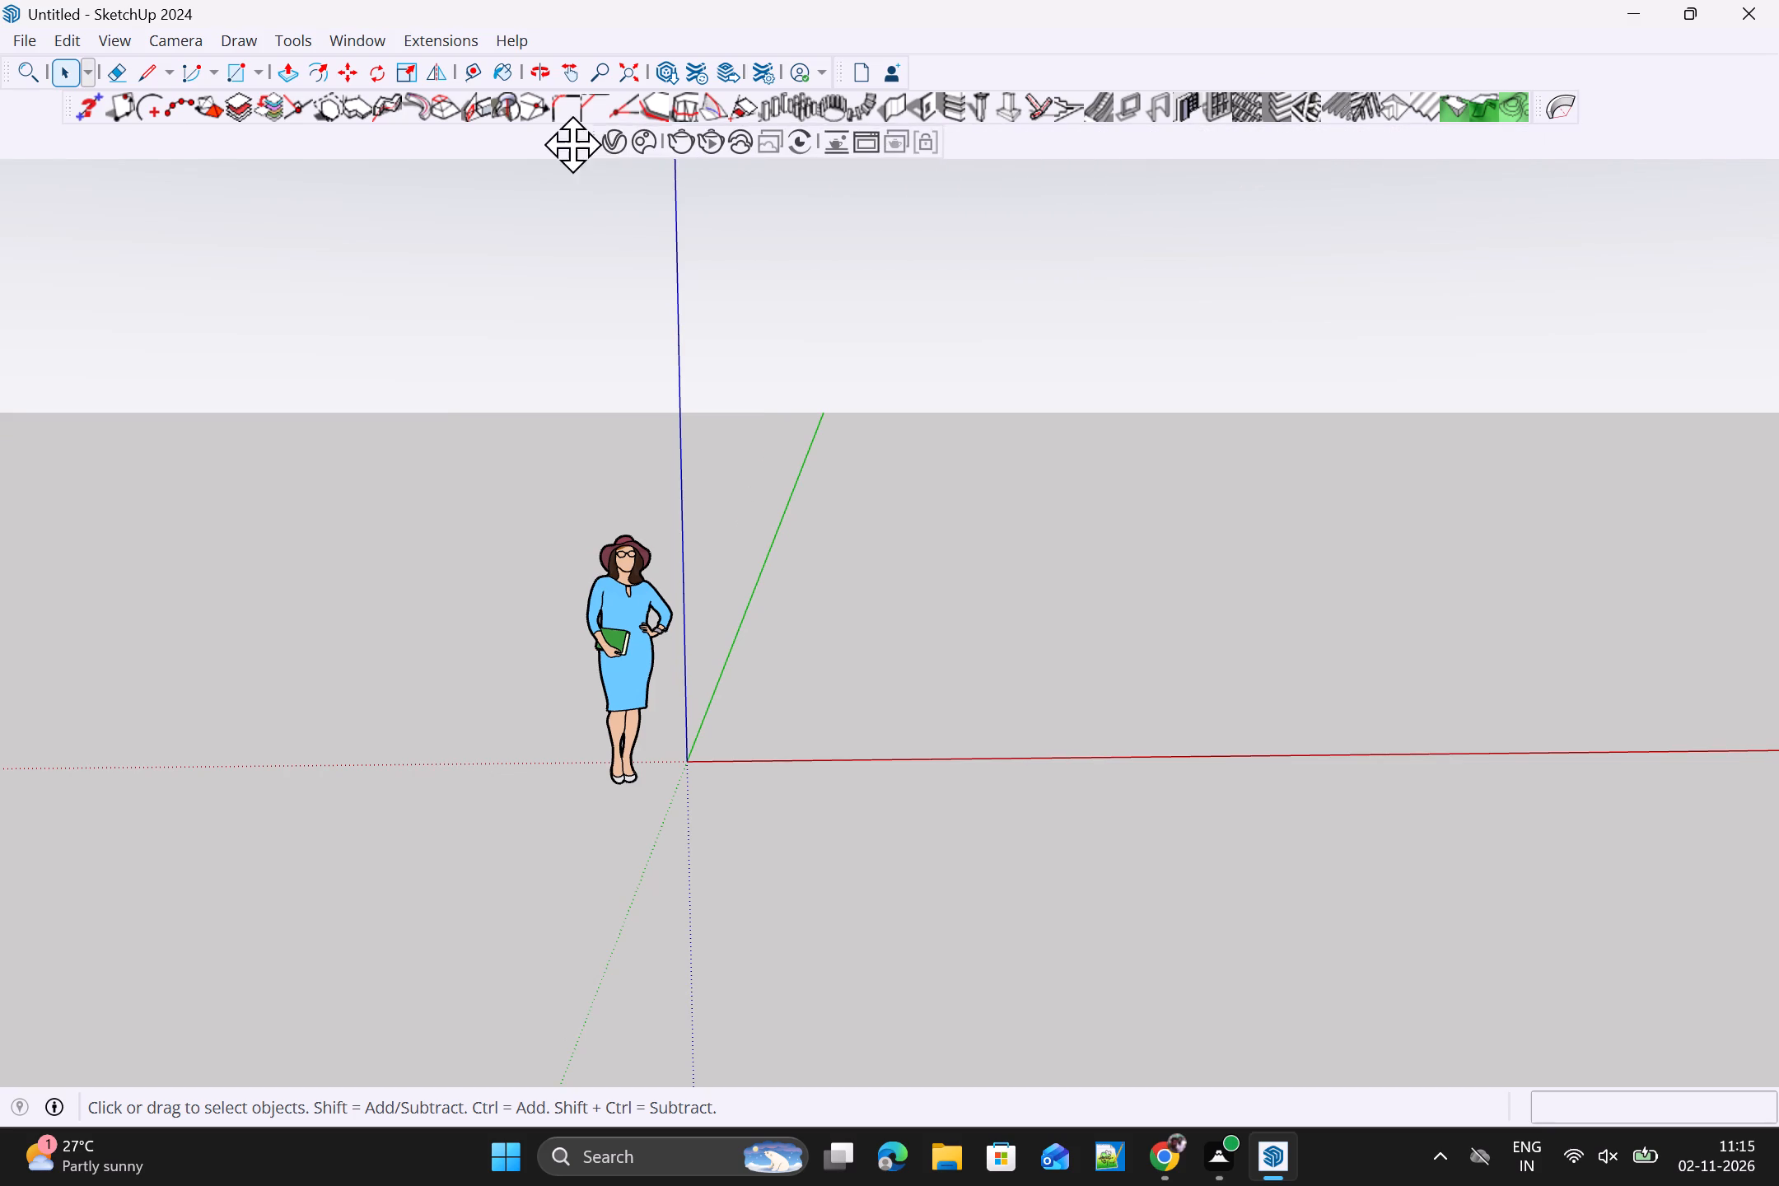
drag(572, 144, 248, 136)
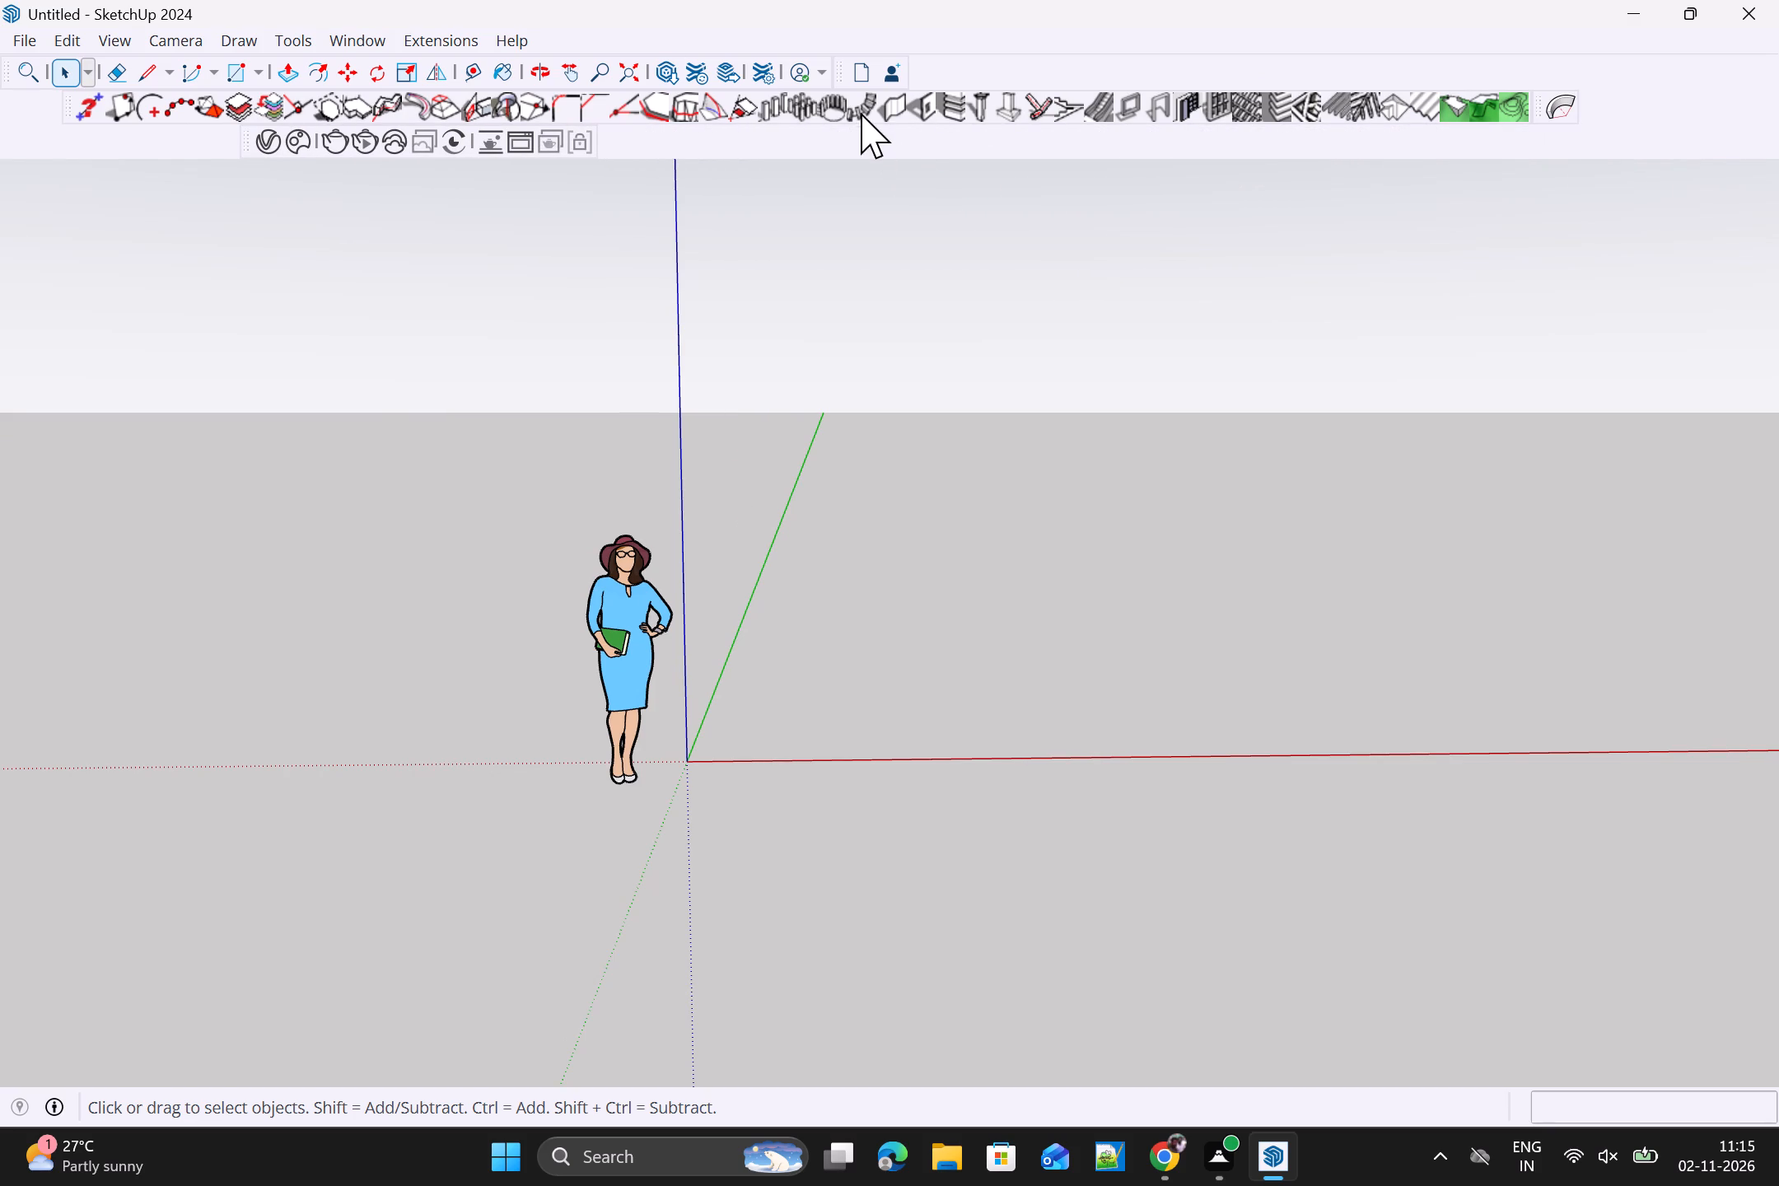
Show the V-Ray Lights toolbar.
click(1267, 34)
click(1312, 5)
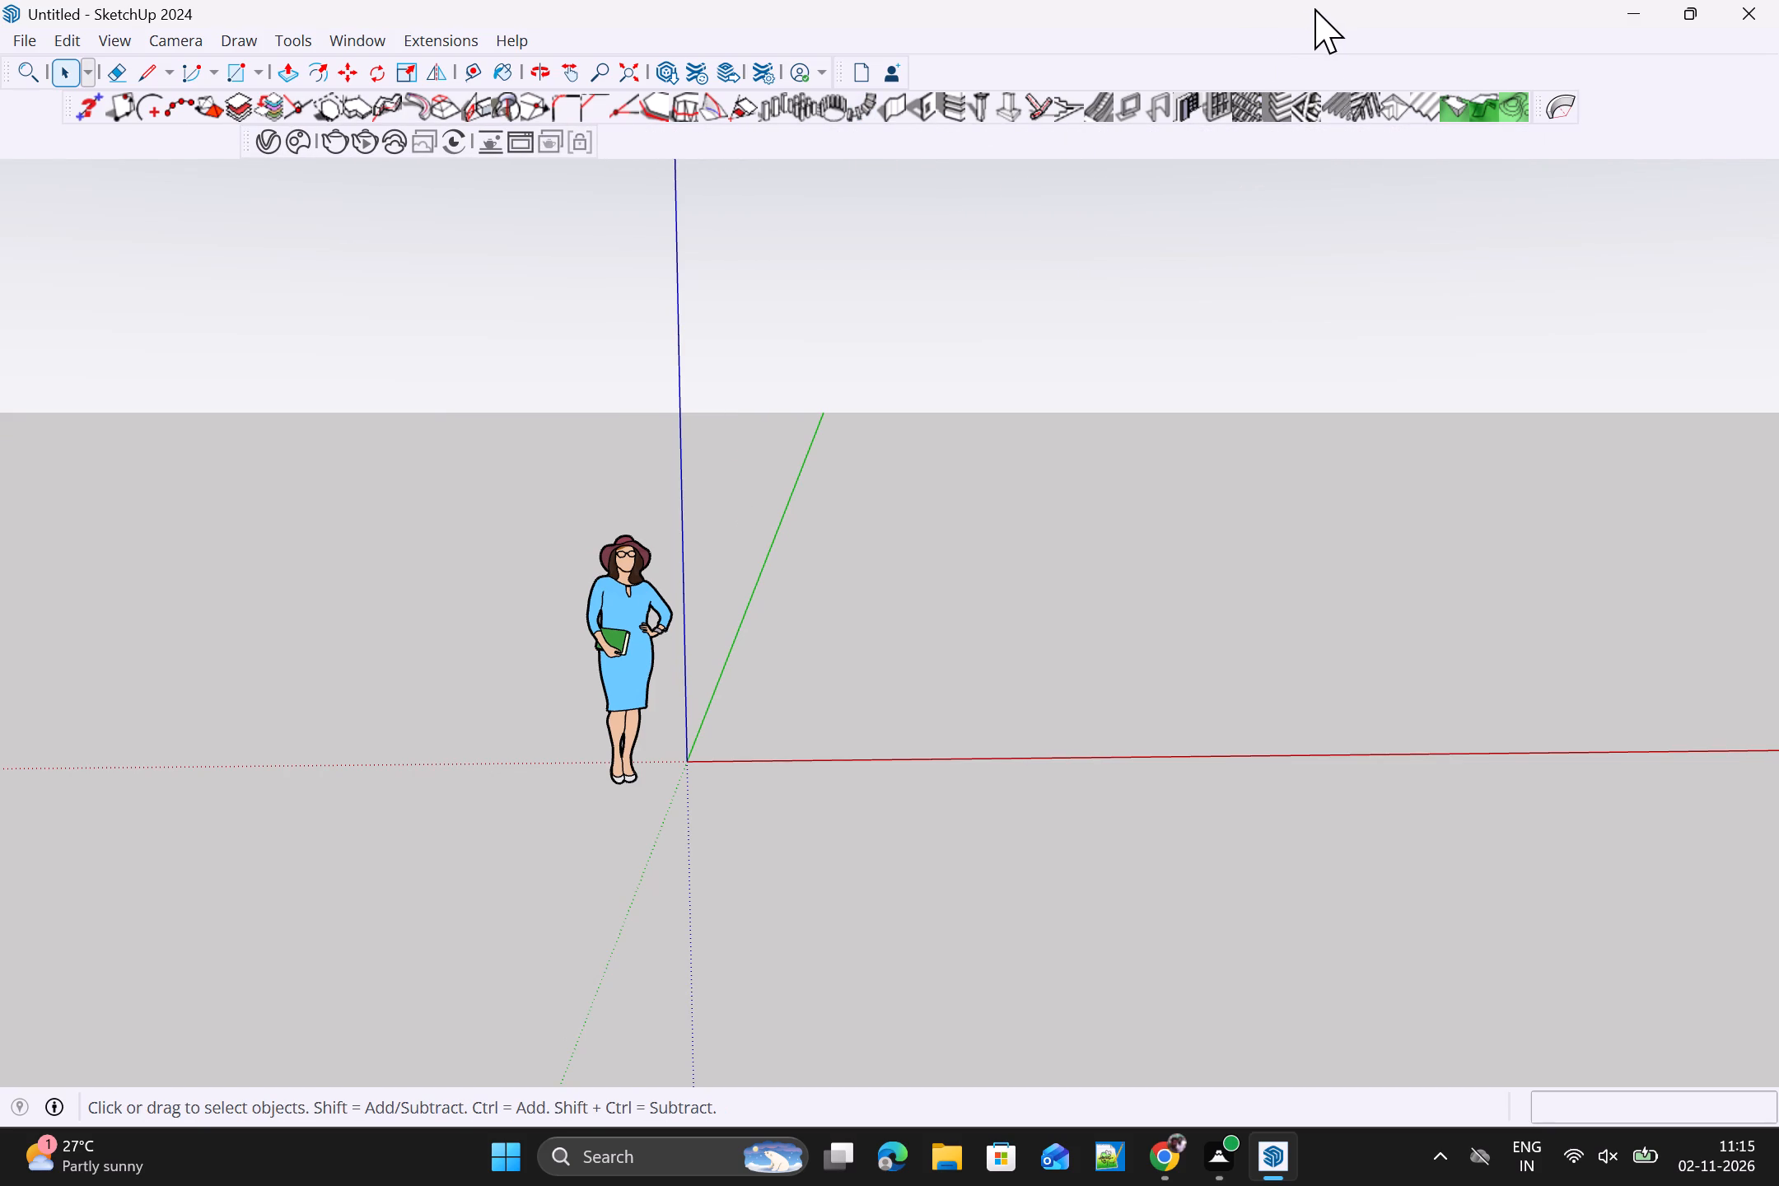
right_click(1315, 26)
click(1206, 35)
click(1216, 35)
click(1235, 54)
click(1247, 68)
right_click(1265, 16)
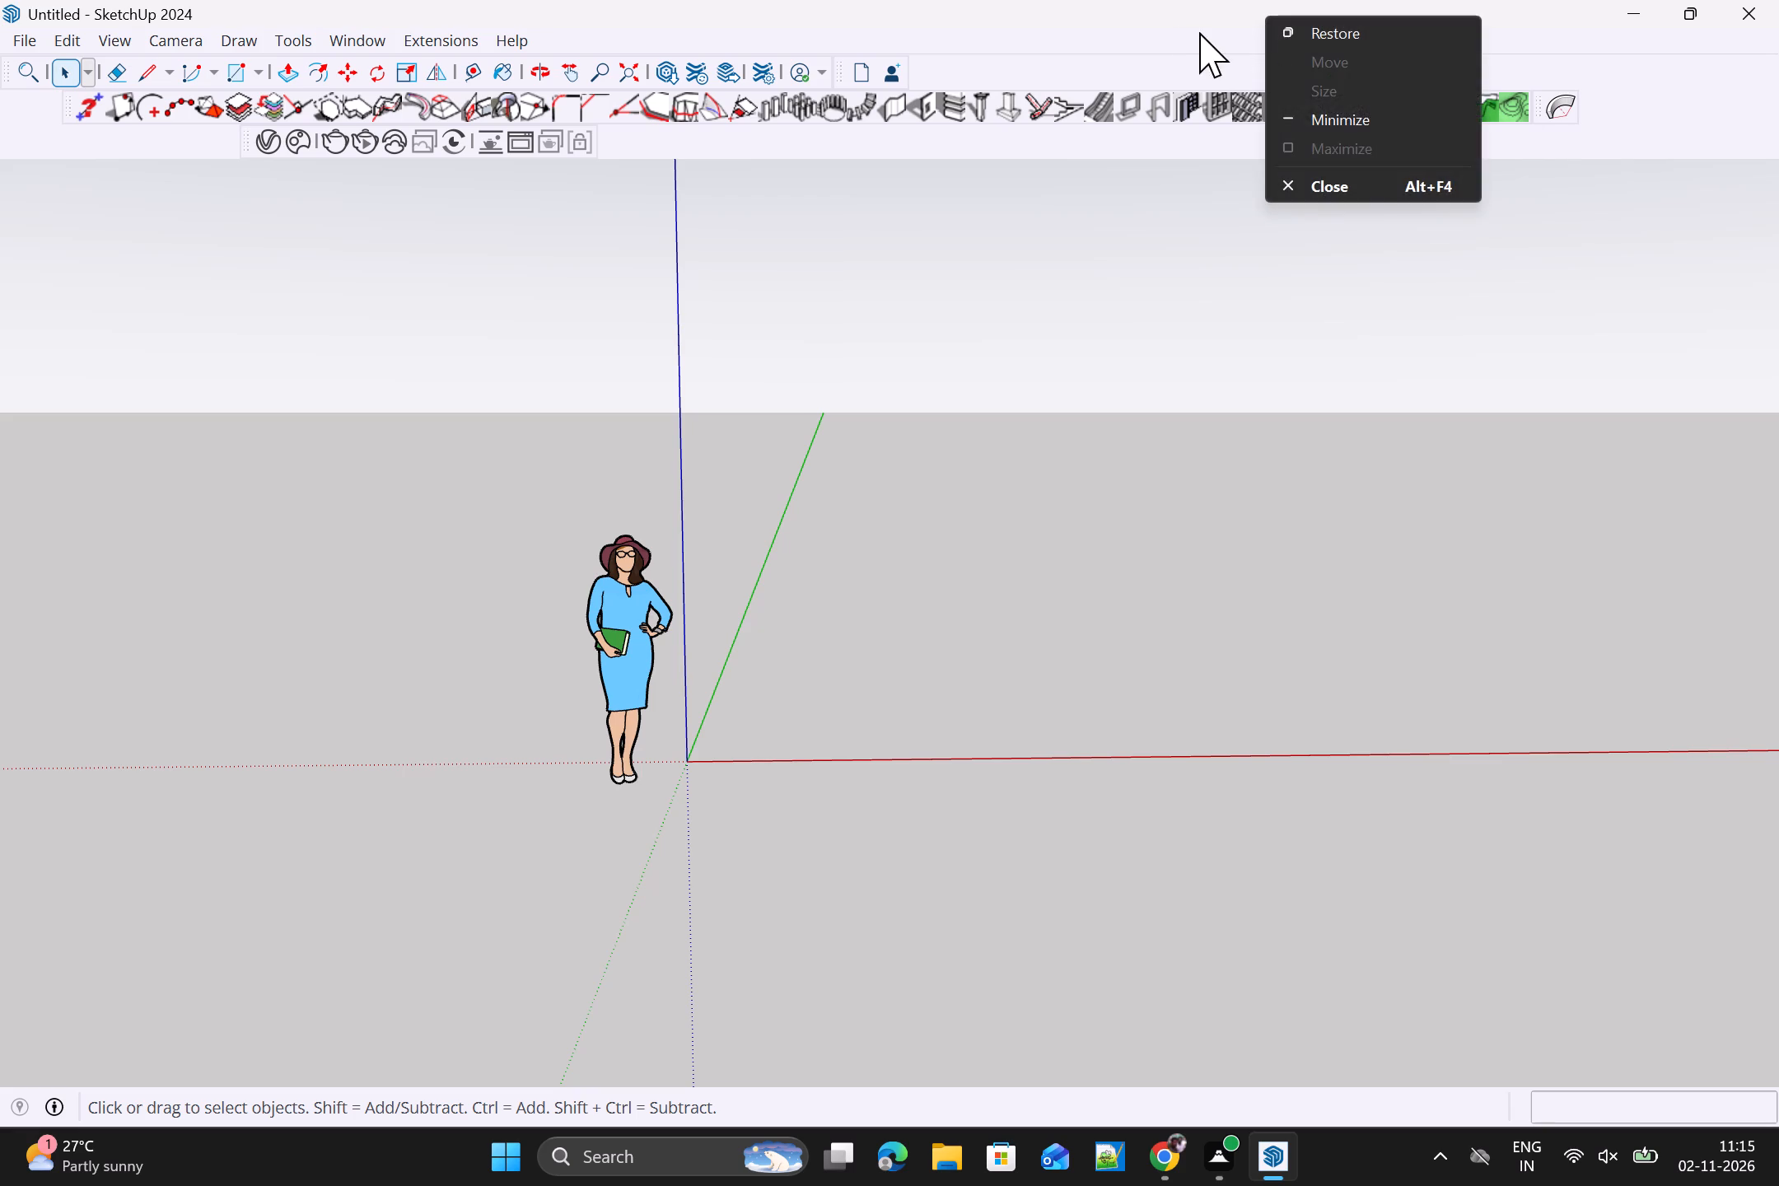
double_click(1168, 28)
triple_click(1168, 28)
click(1168, 28)
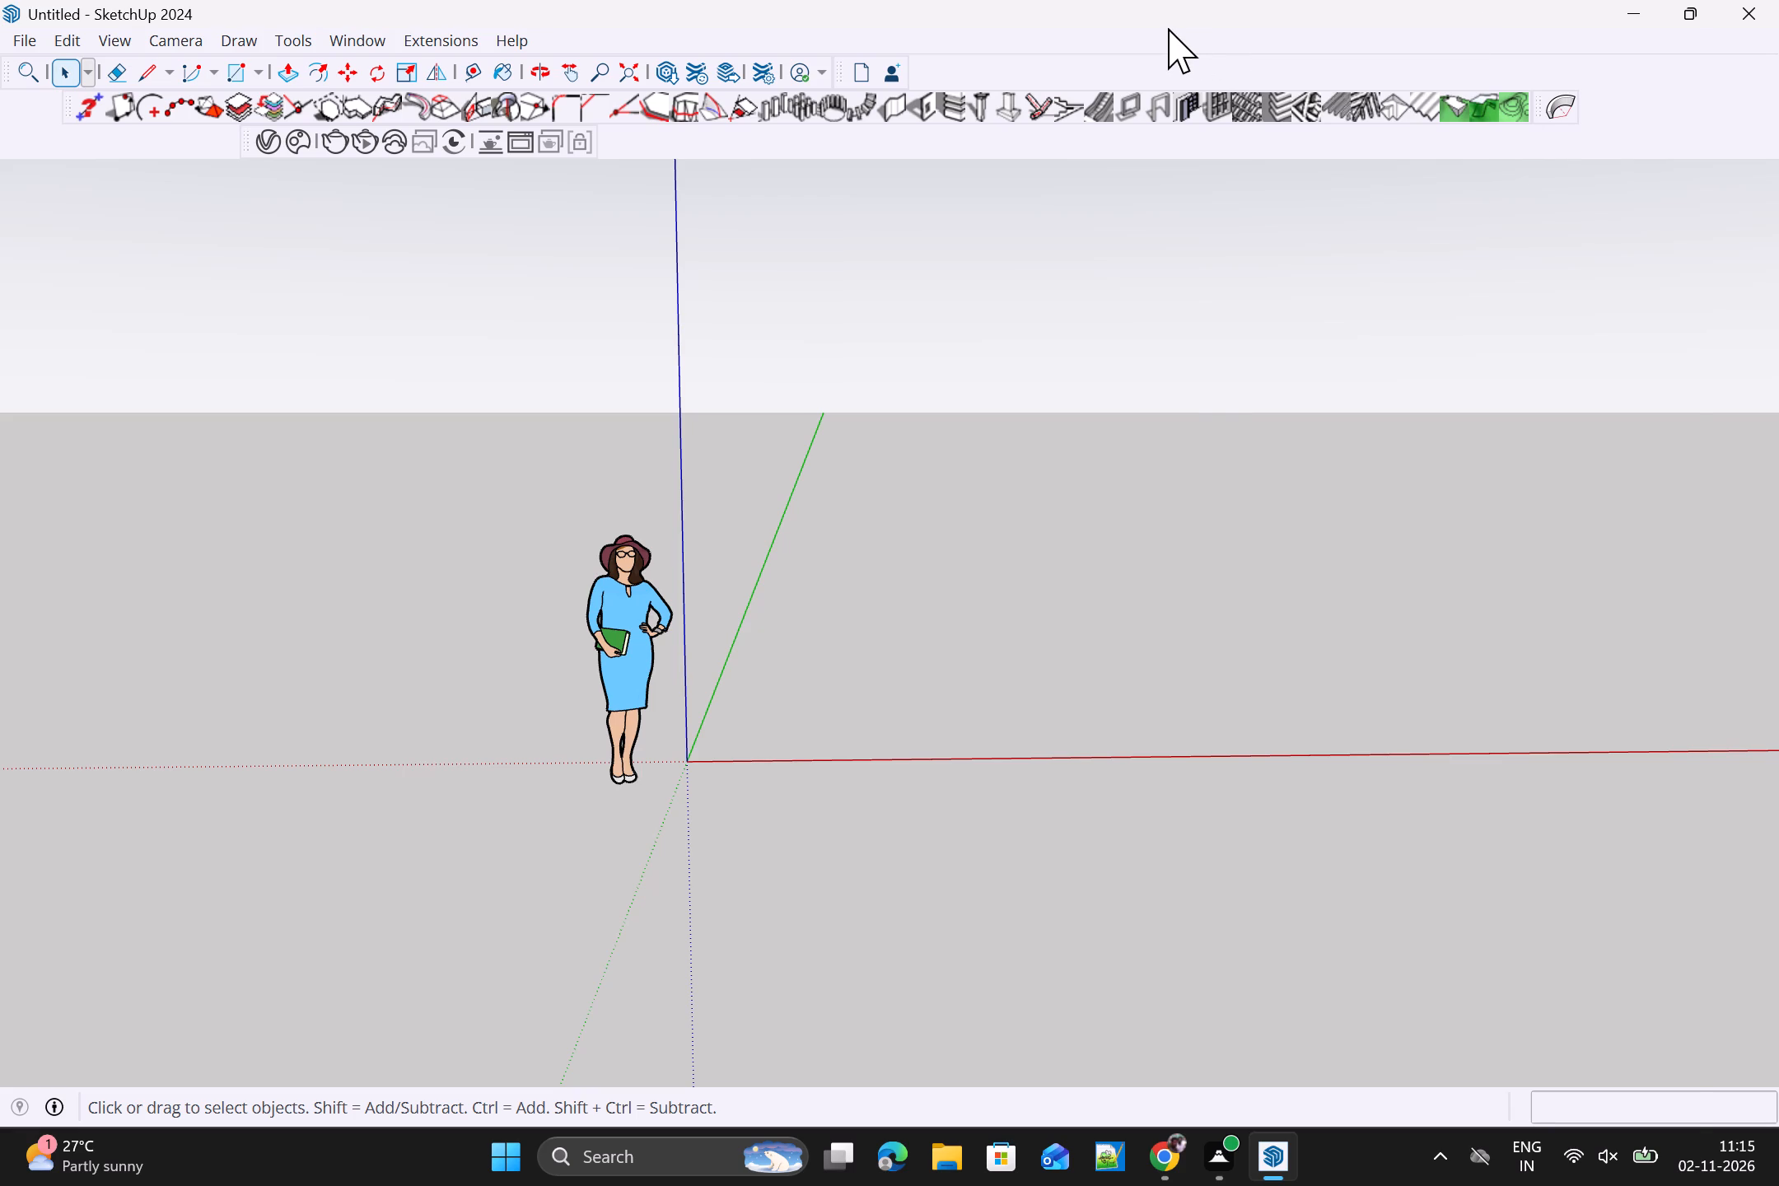
right_click(1168, 28)
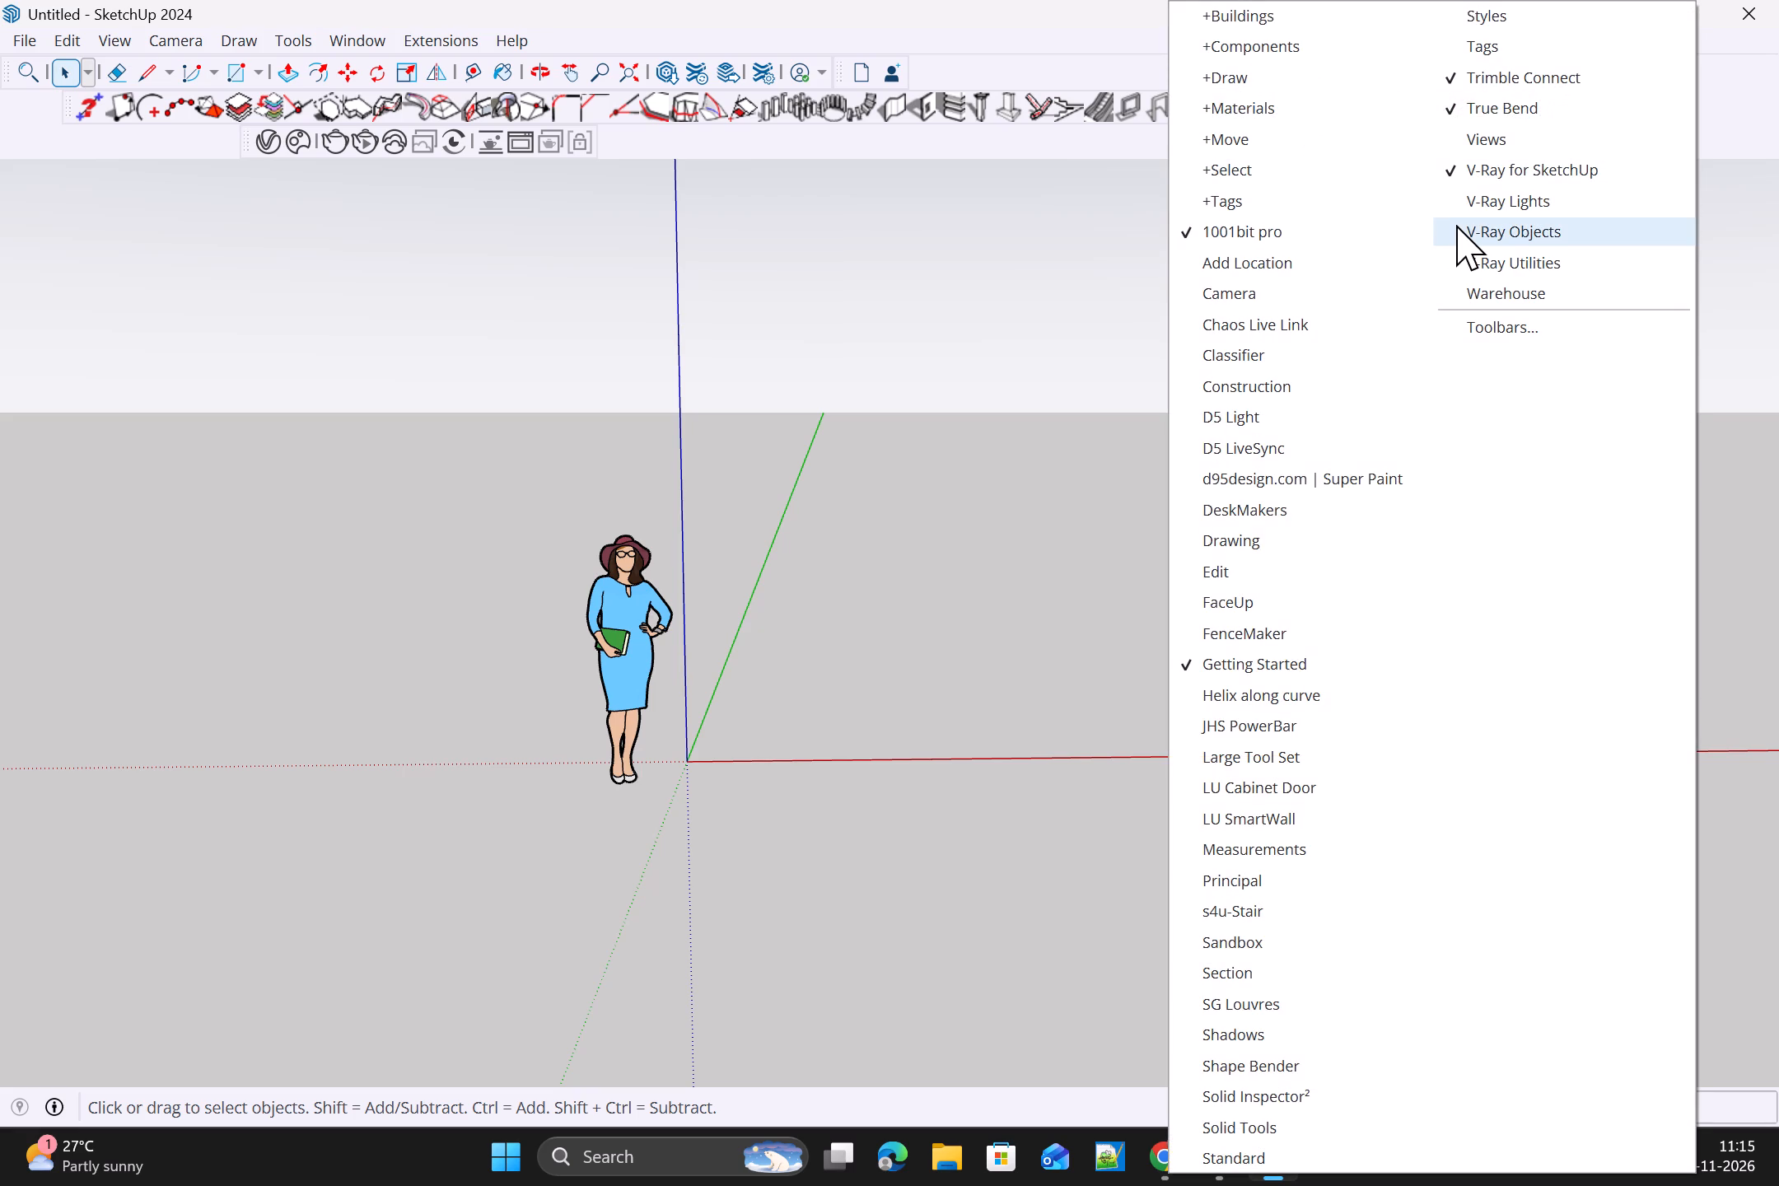
click(1450, 199)
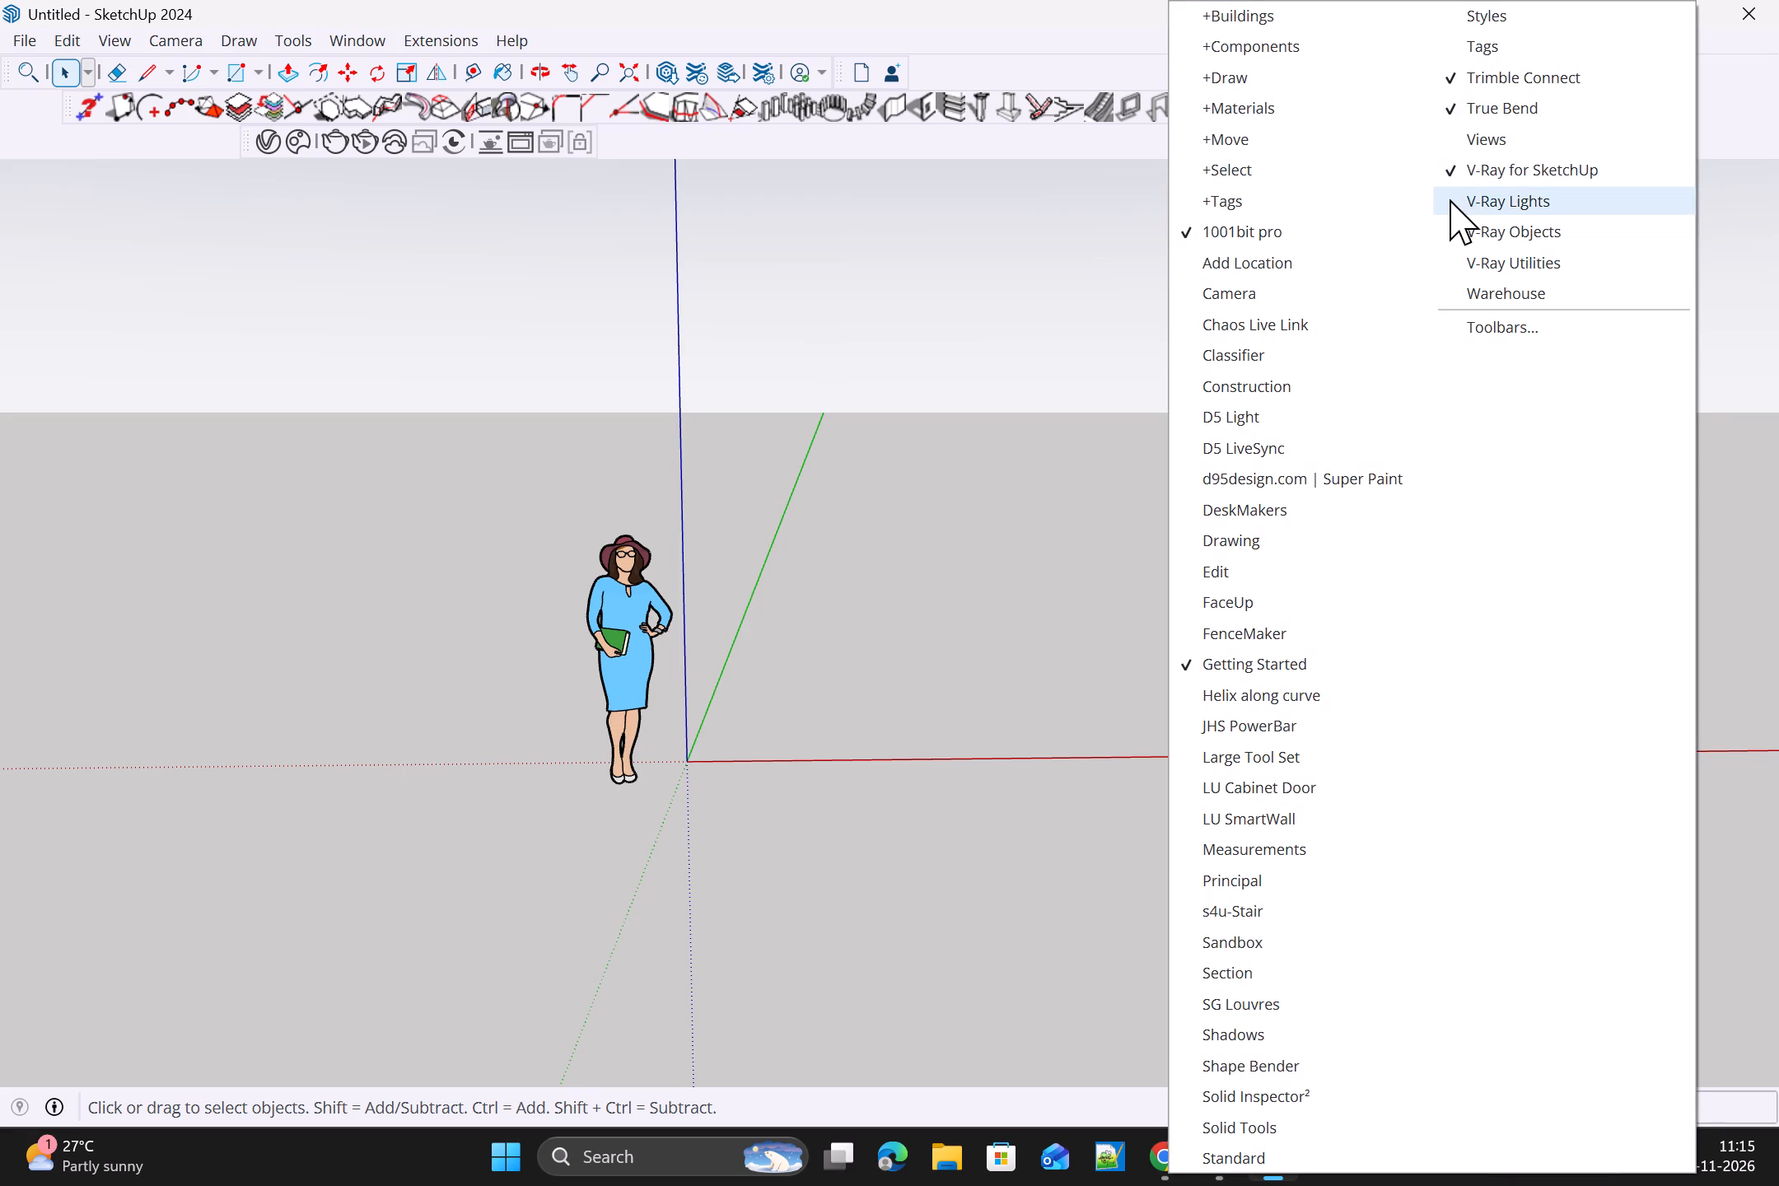
Show the V-Ray Objects toolbar.
right_click(1156, 21)
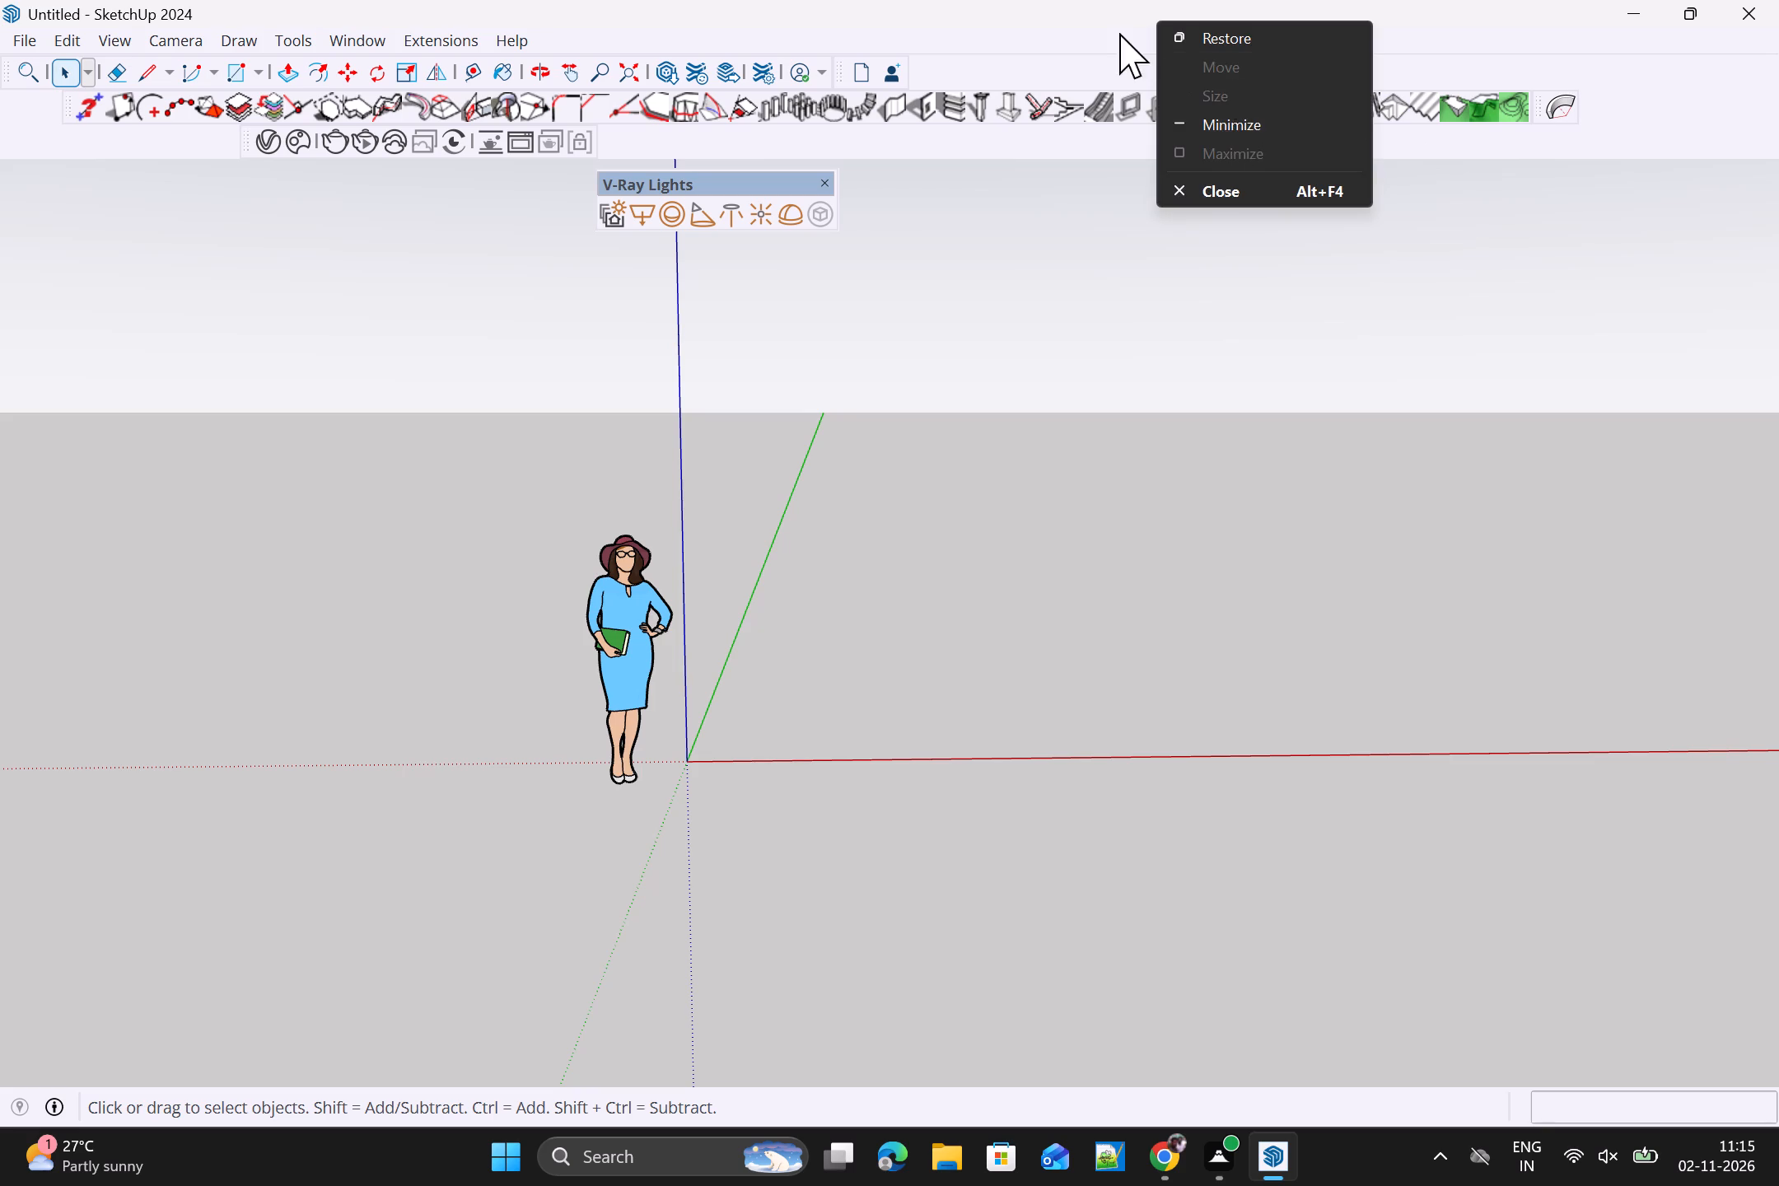
click(1025, 8)
click(1087, 34)
right_click(1087, 34)
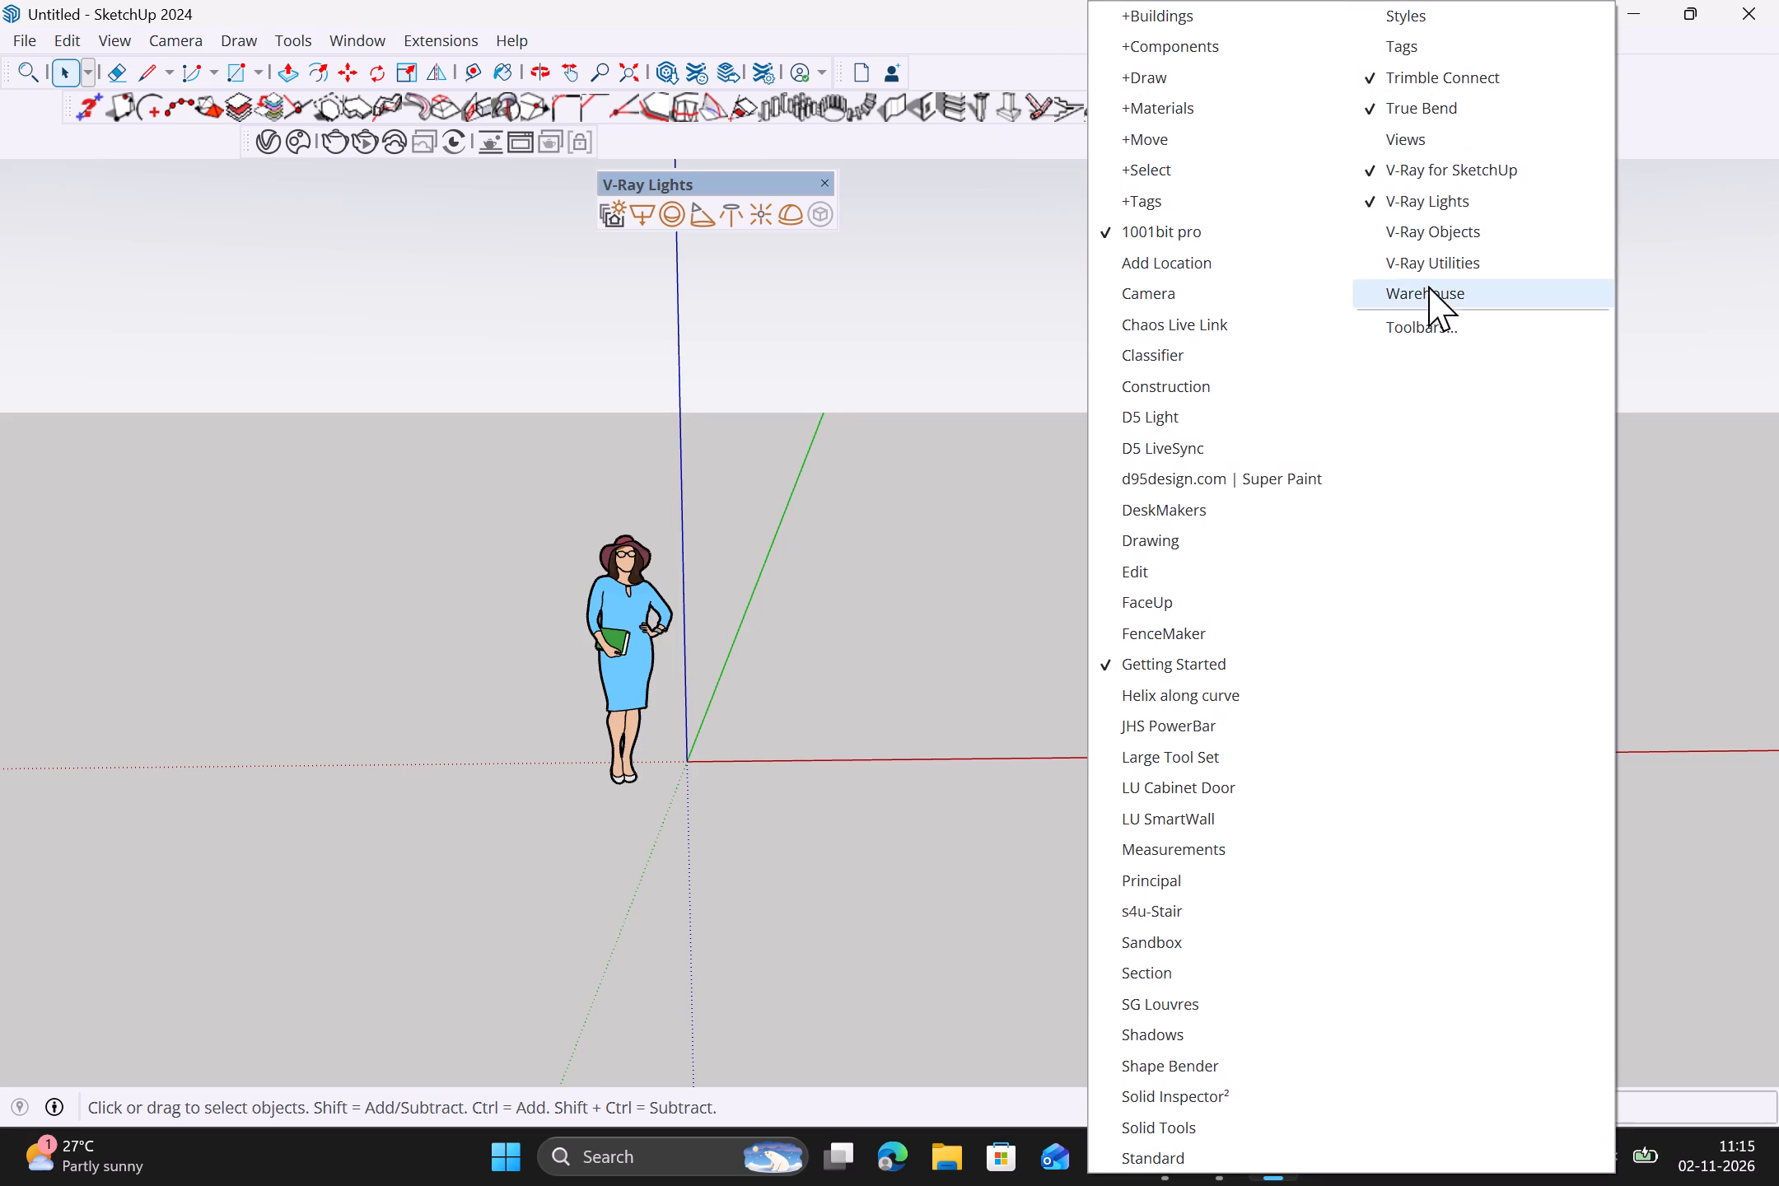
click(1371, 234)
Show the V-Ray Utilities toolbar.
right_click(1209, 20)
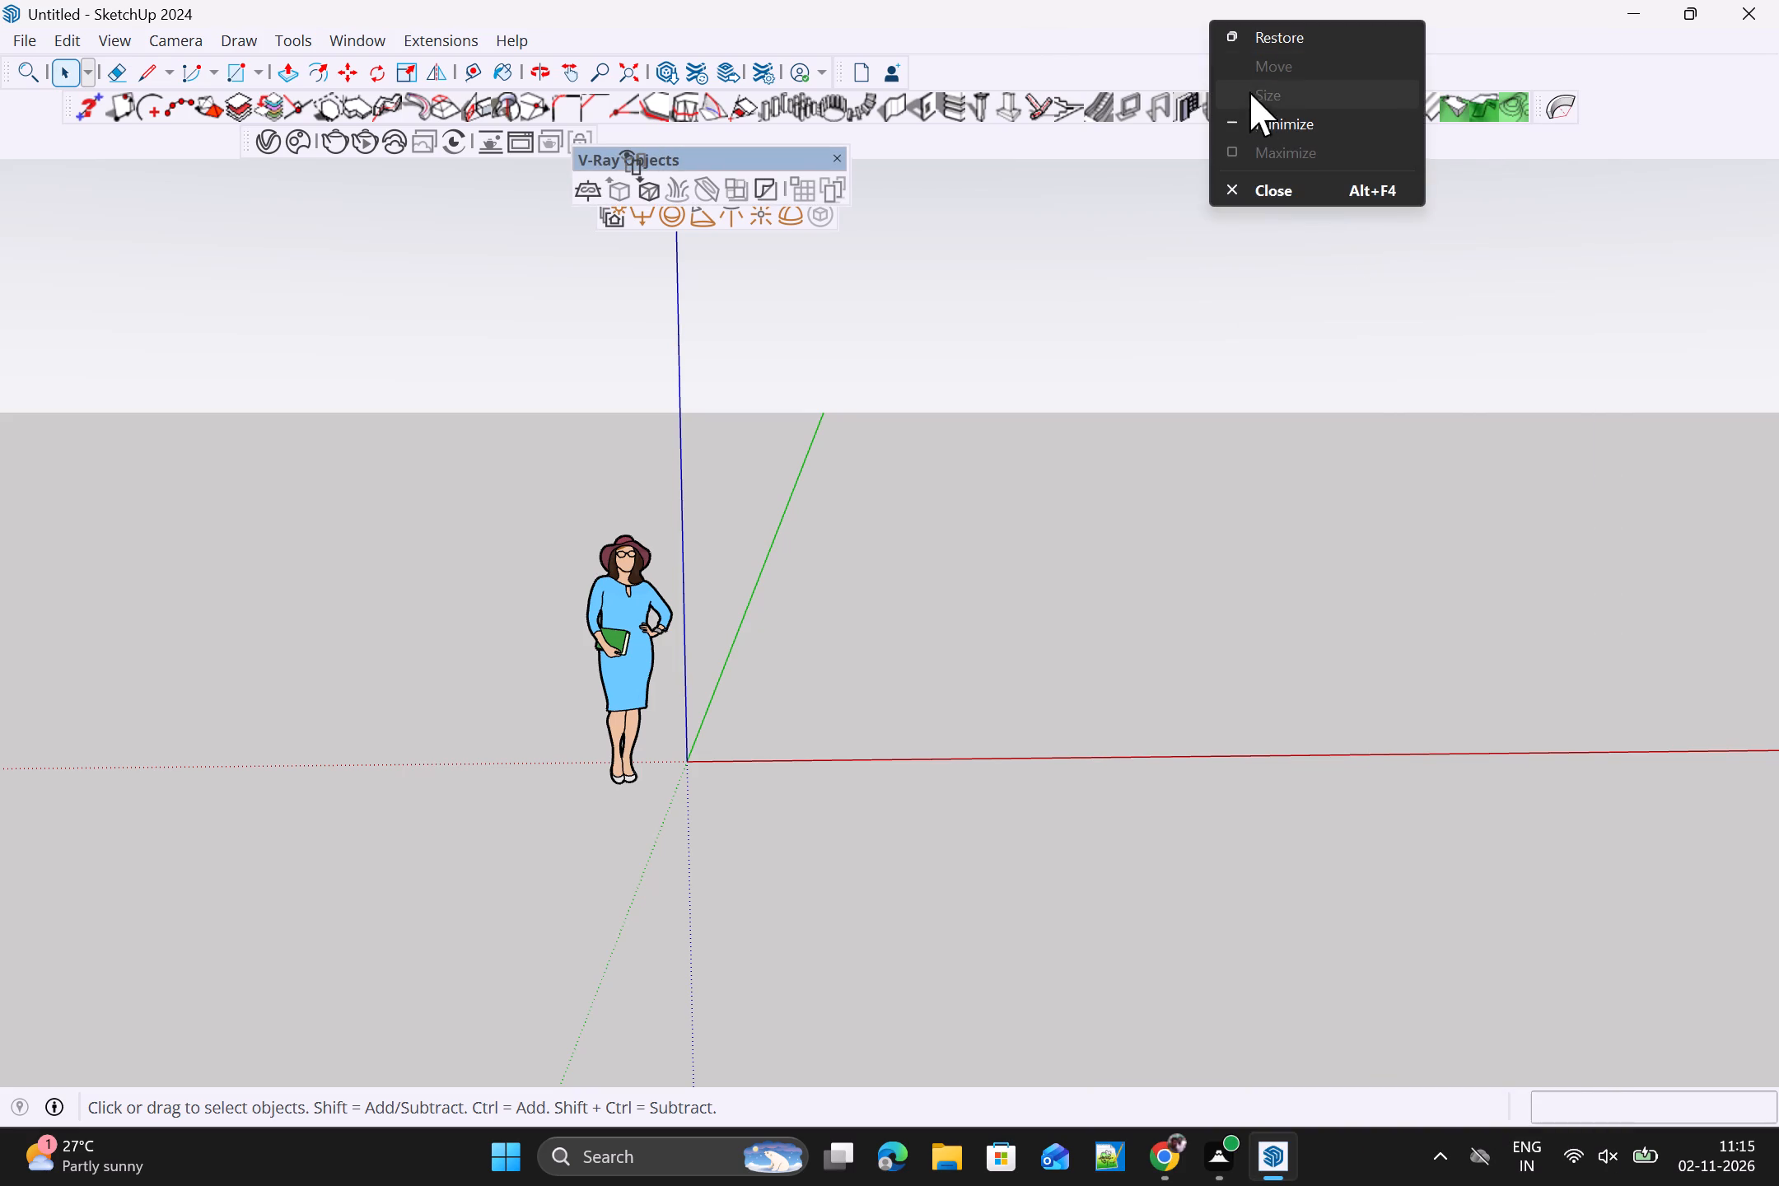
click(1031, 2)
click(1244, 52)
click(1261, 24)
click(1261, 24)
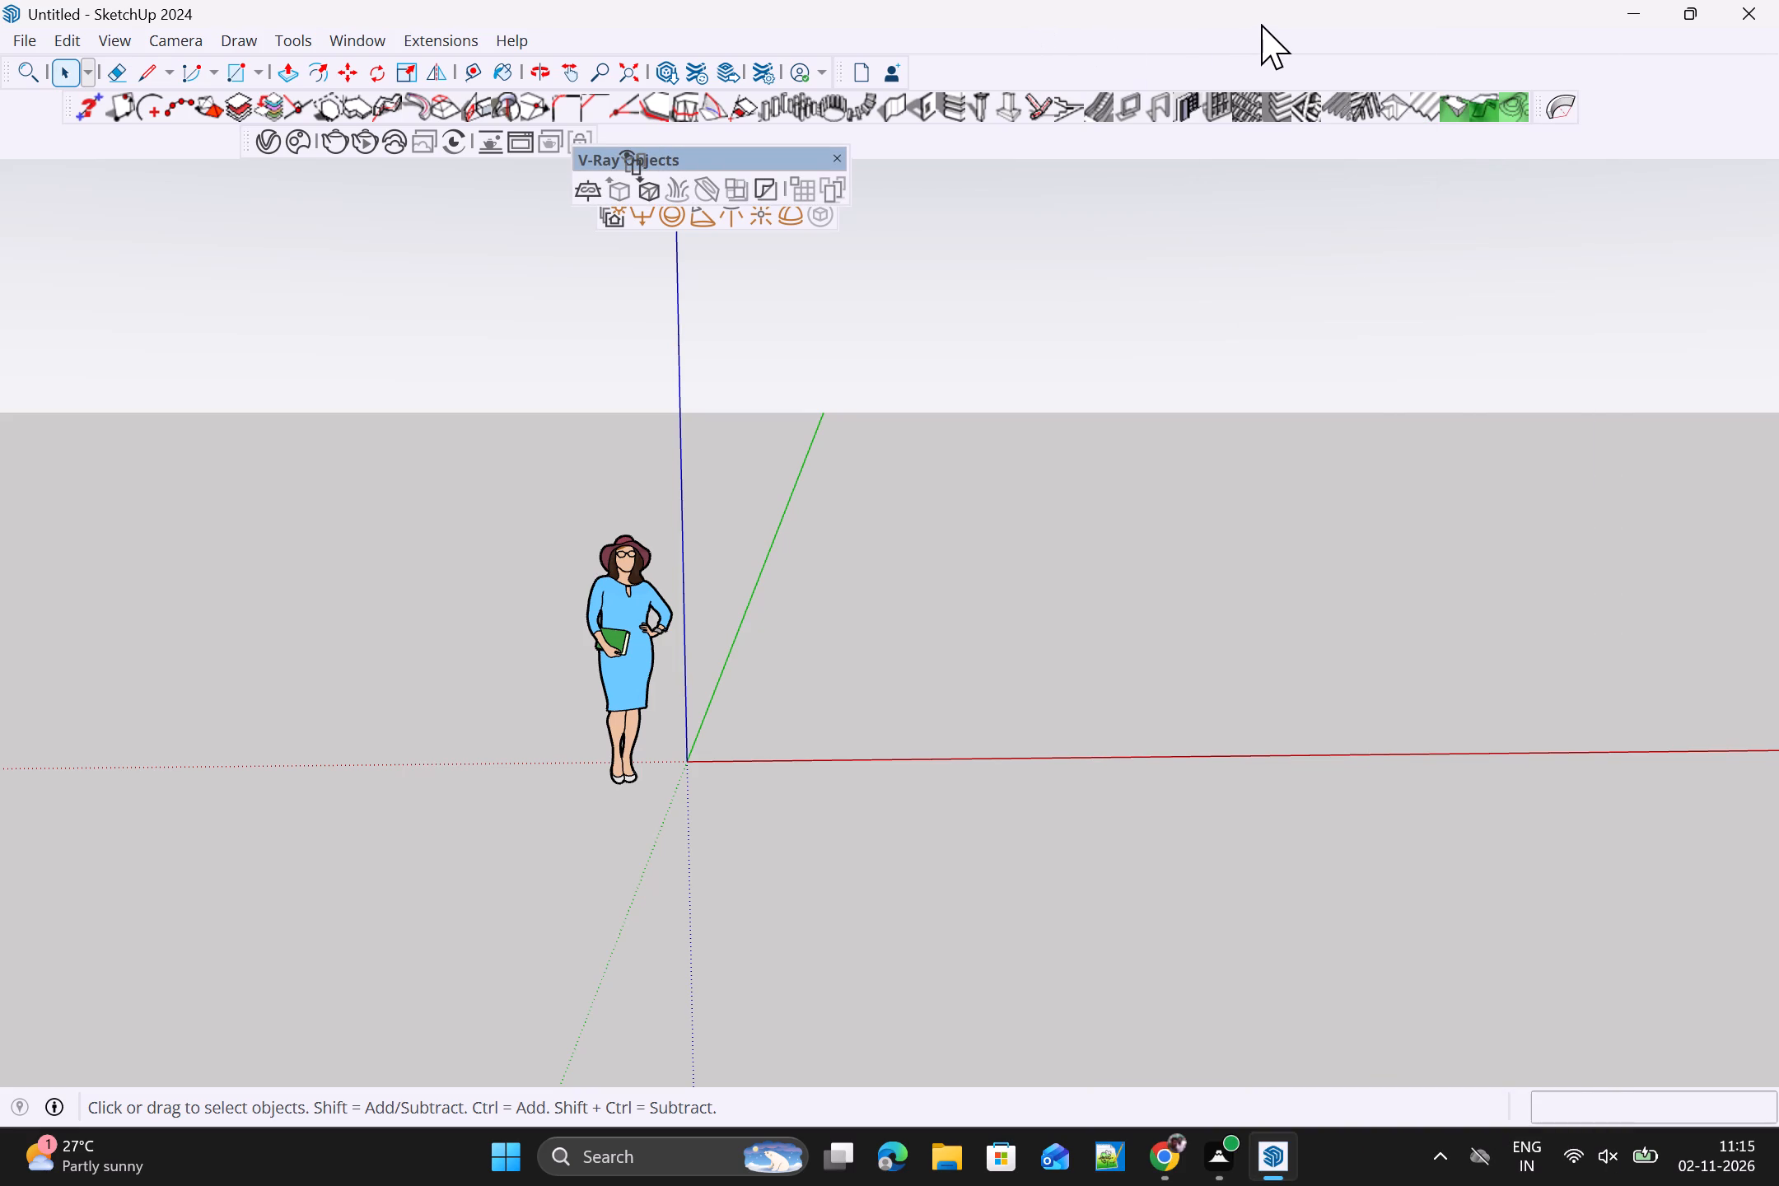
right_click(1261, 24)
click(1241, 9)
right_click(1241, 9)
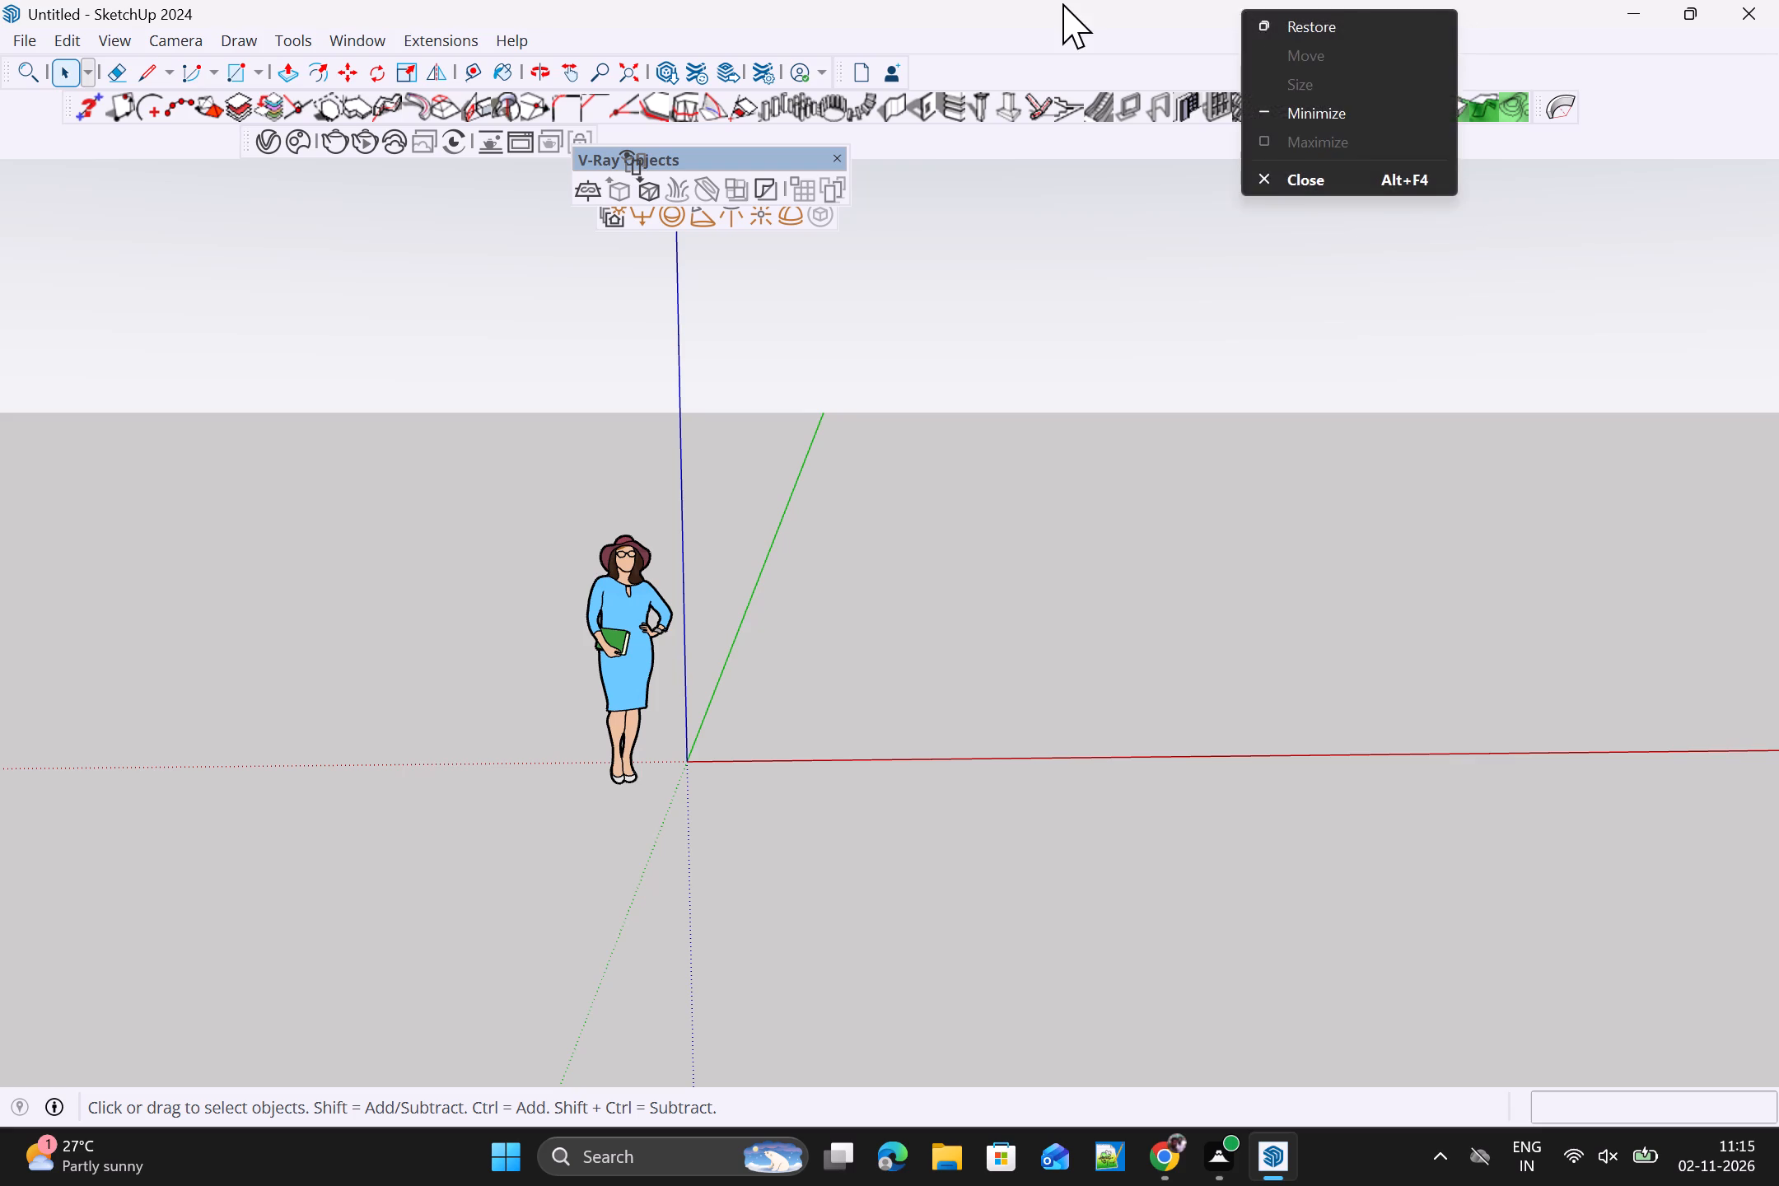
right_click(1062, 3)
click(1062, 3)
click(1050, 22)
click(1115, 15)
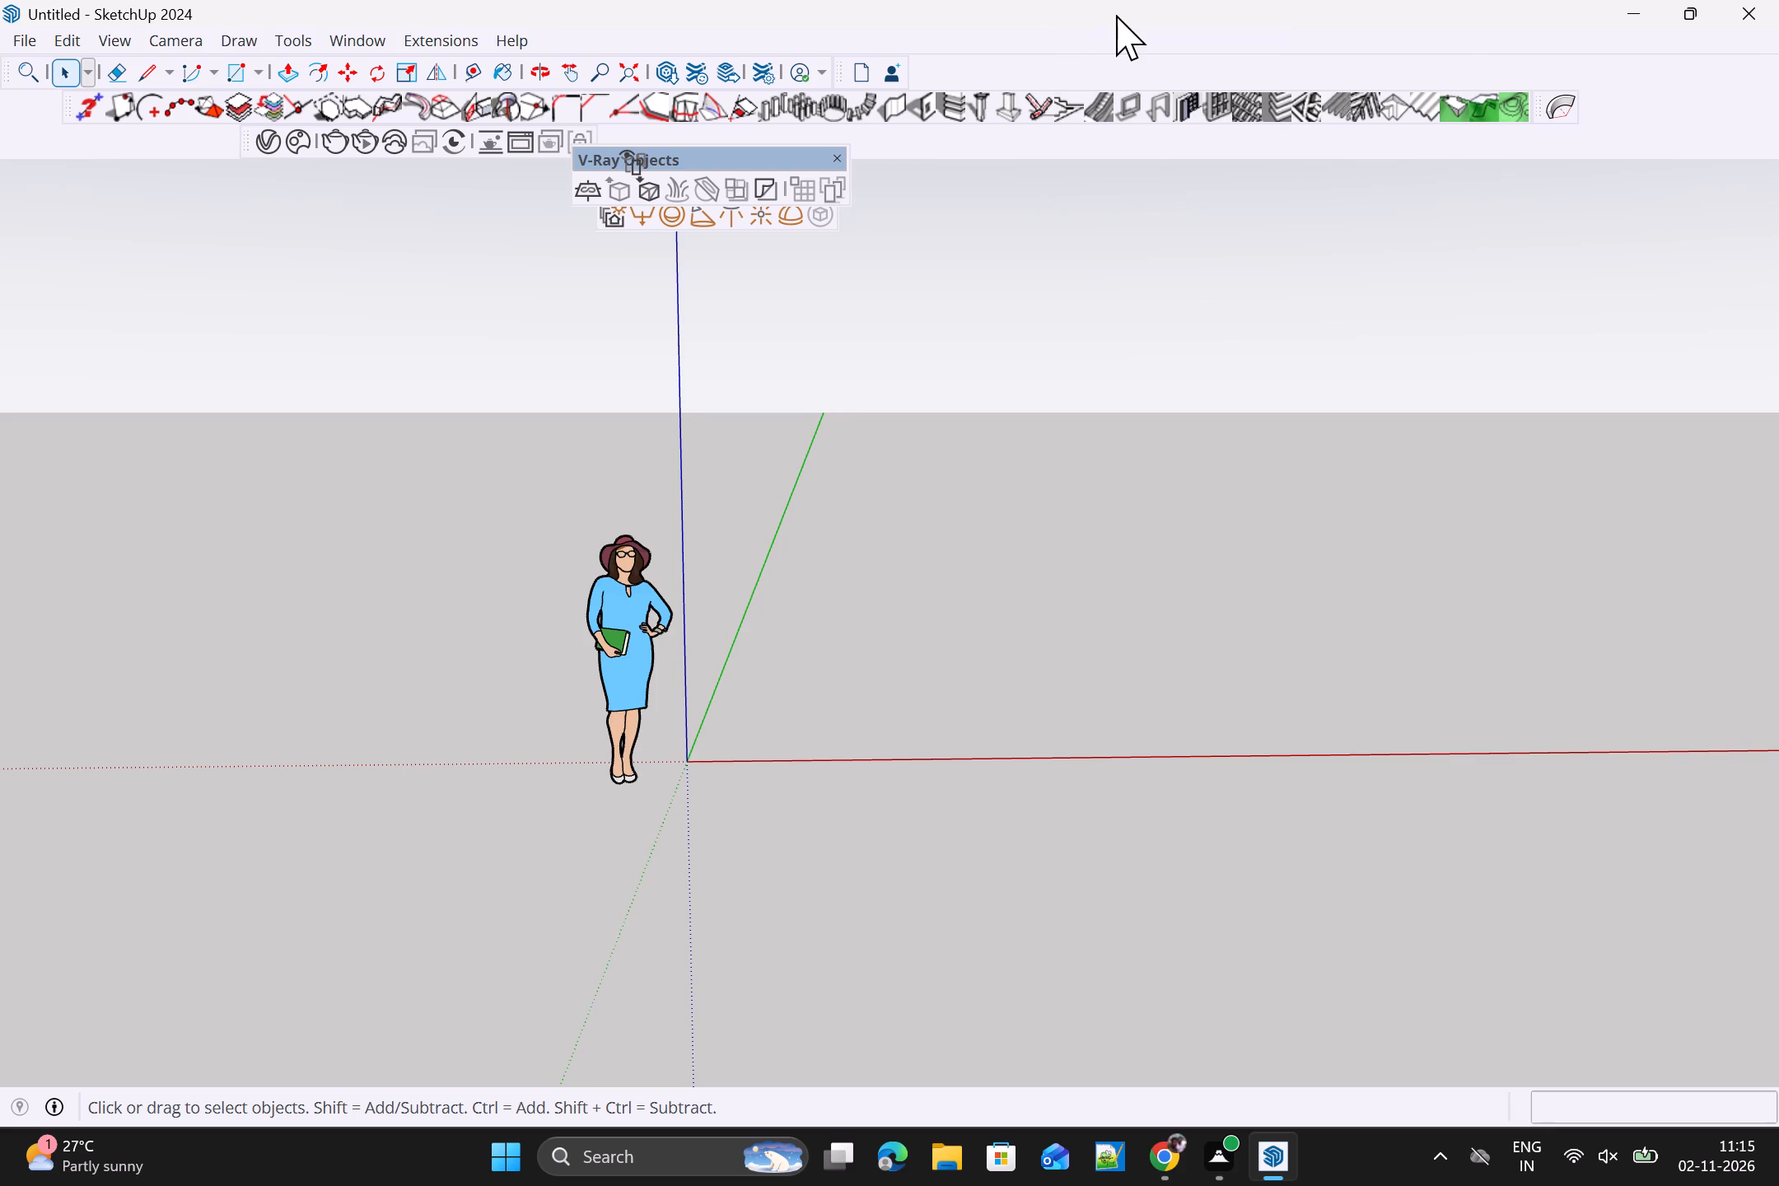
right_click(1208, 0)
double_click(1177, 17)
click(1177, 17)
click(1492, 36)
click(1389, 56)
click(1396, 54)
right_click(1392, 62)
click(1545, 268)
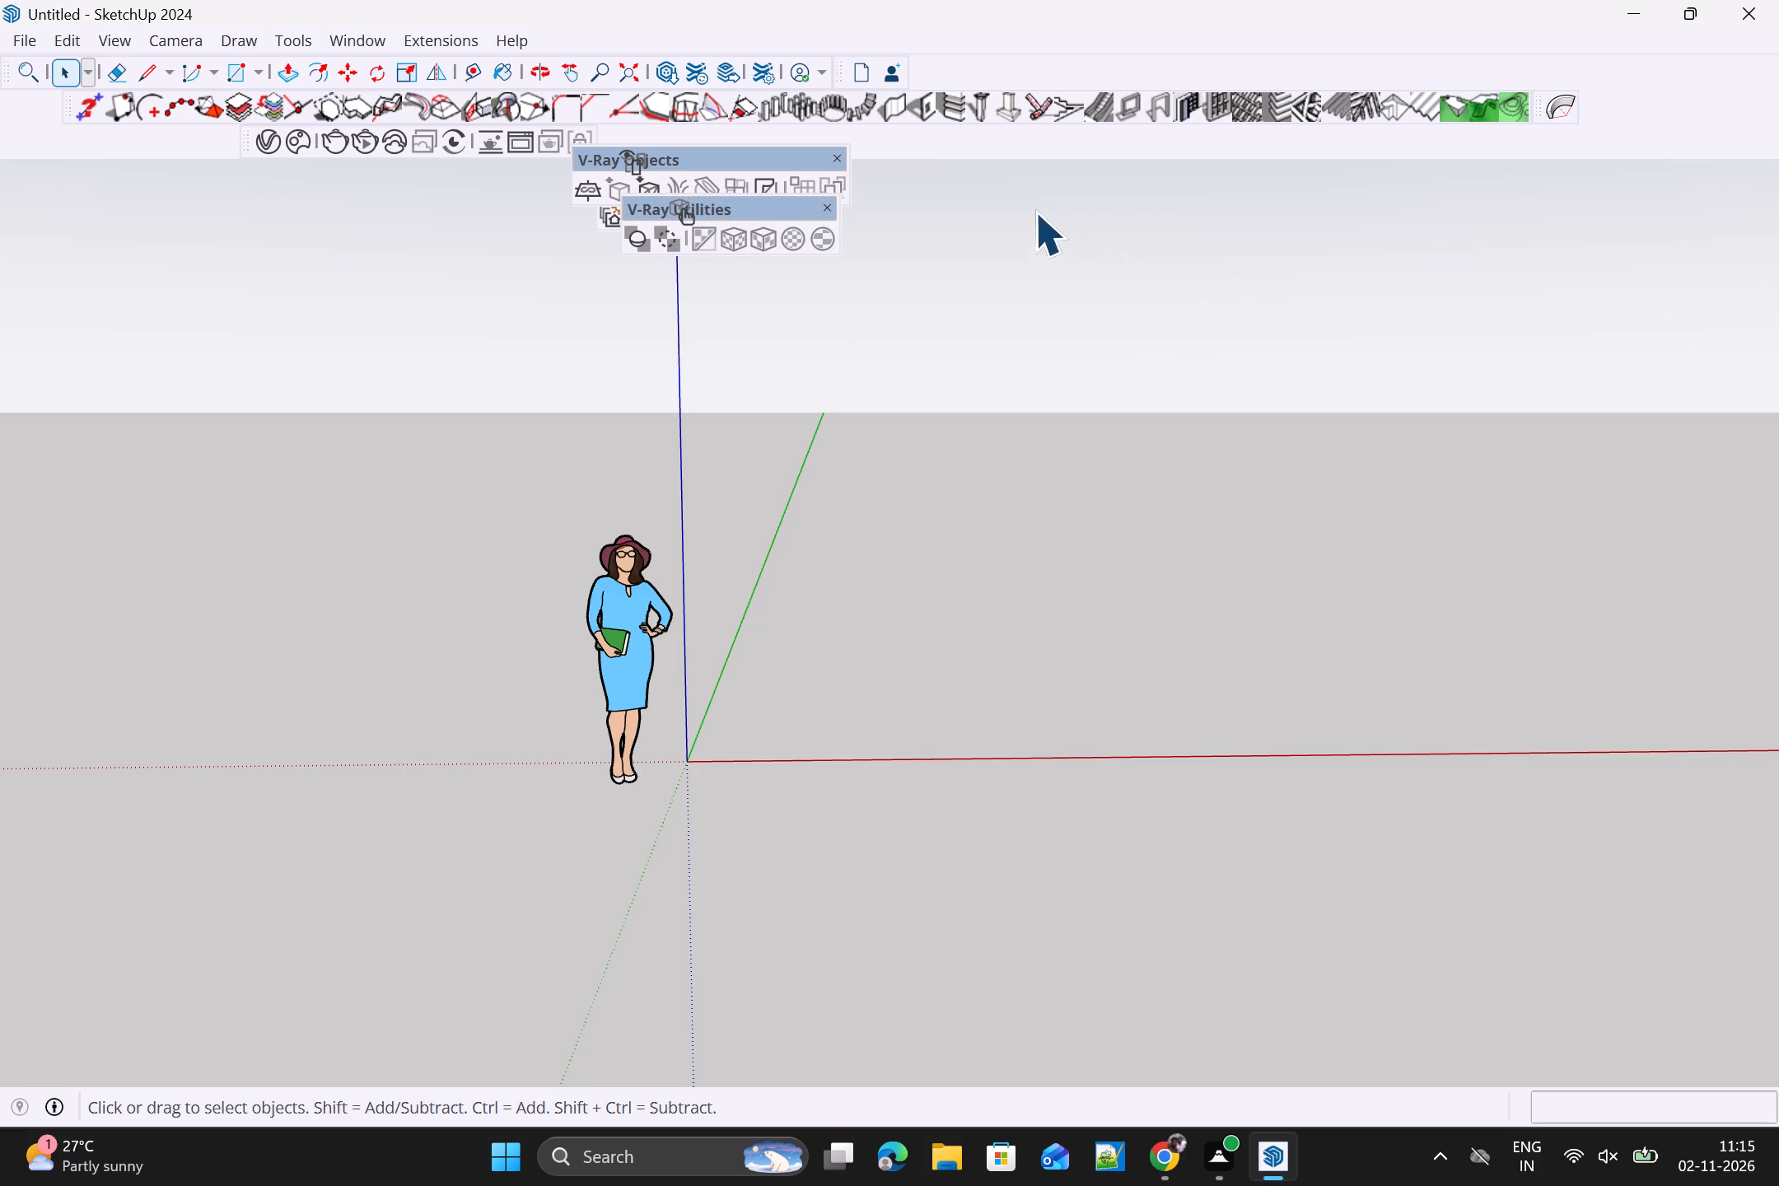
Dock the V-Ray Lights, V-Ray Objects and V-Ray Utilities toolbars, in that order, in the third row after the V-Ray for SketchUp toolbar.
drag(687, 205, 1030, 136)
drag(750, 153, 1004, 136)
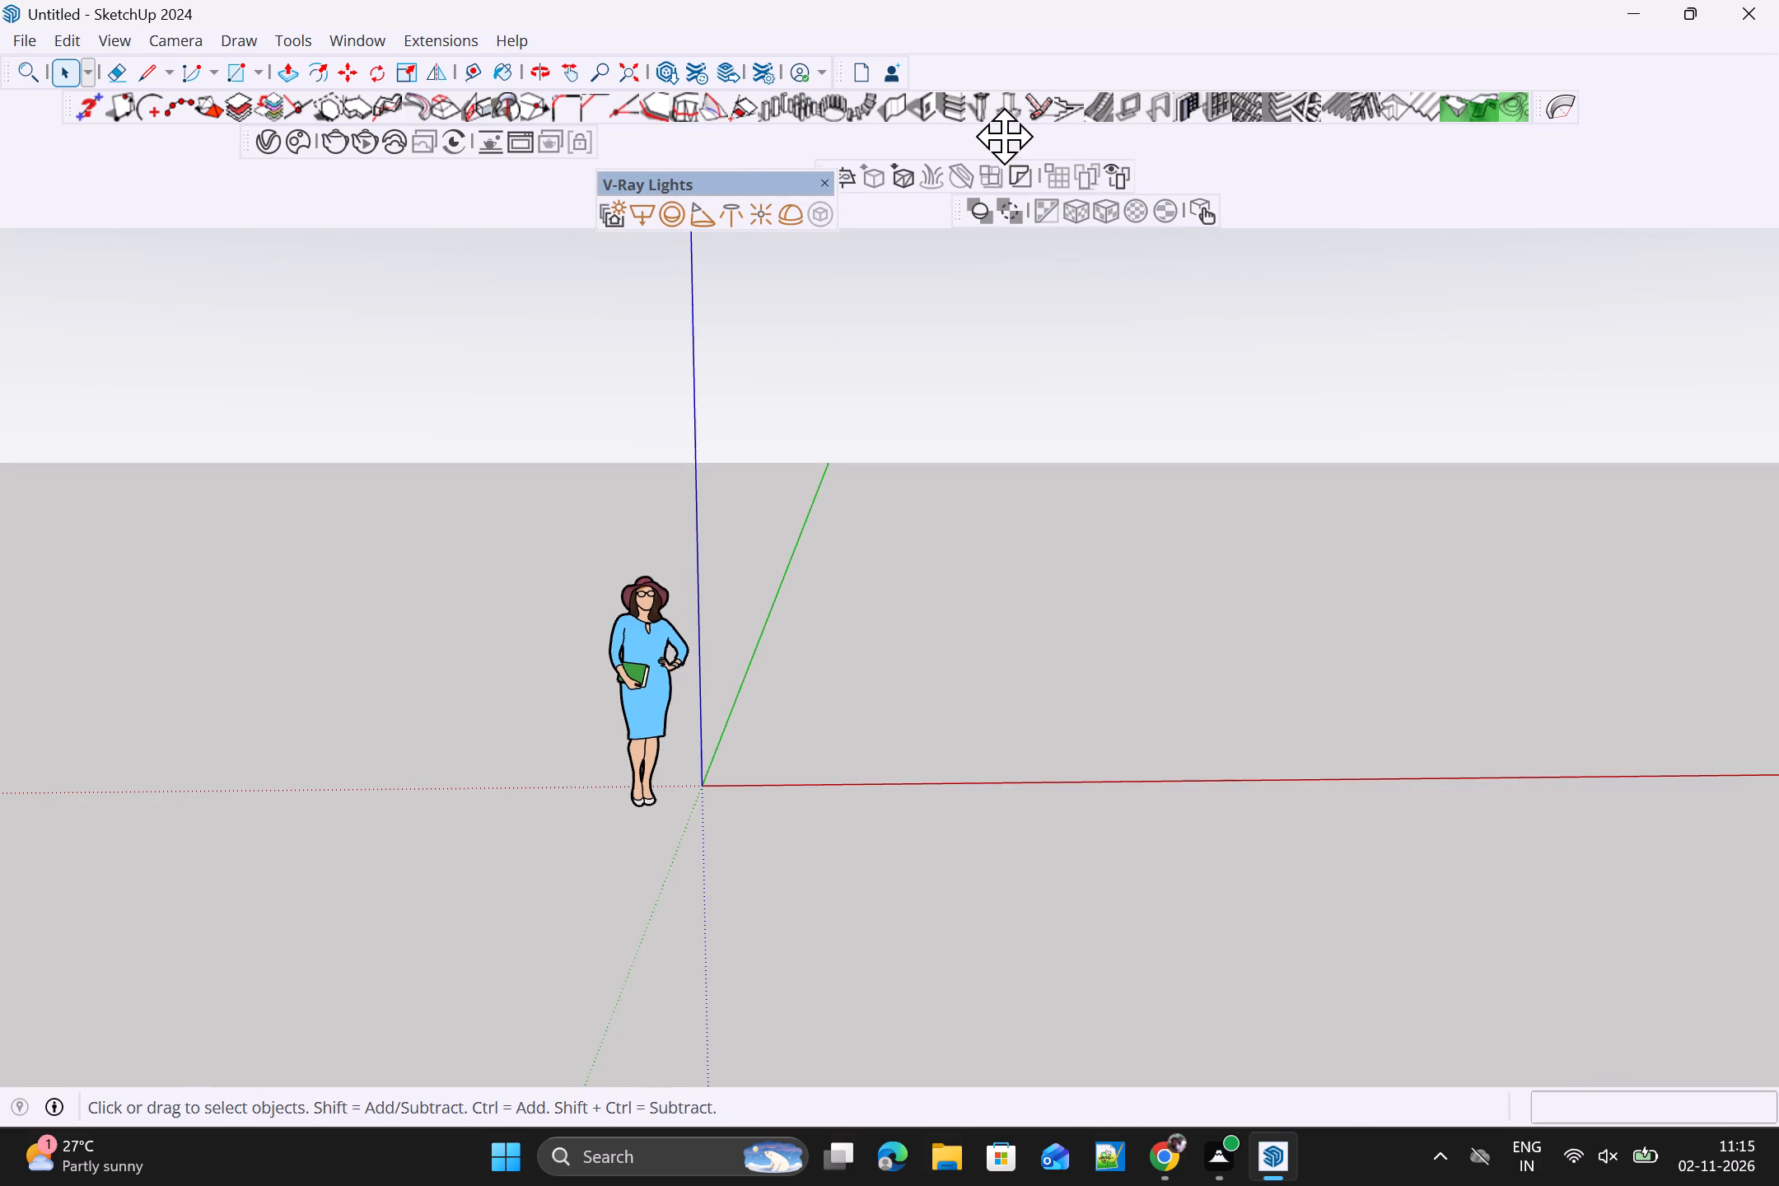
drag(1004, 136, 1012, 133)
drag(749, 186, 773, 133)
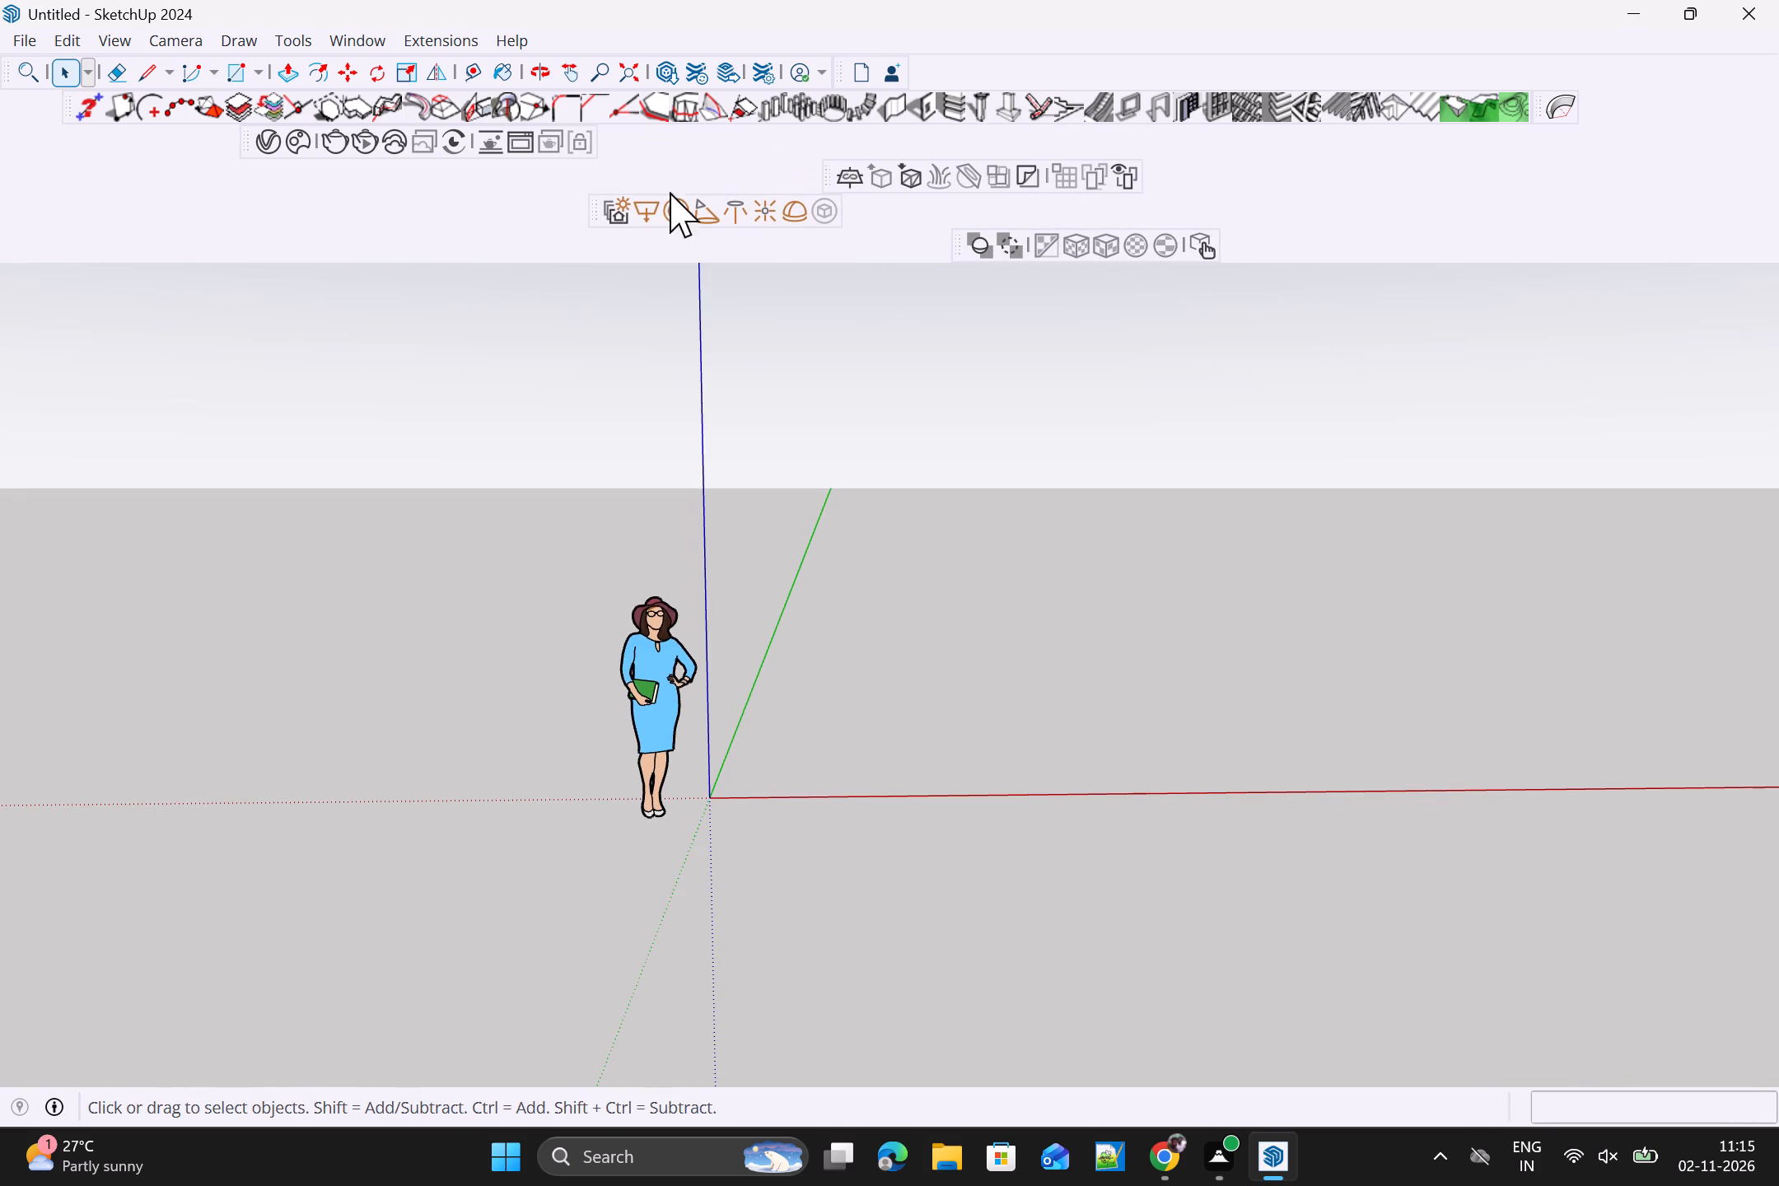
drag(597, 211, 614, 151)
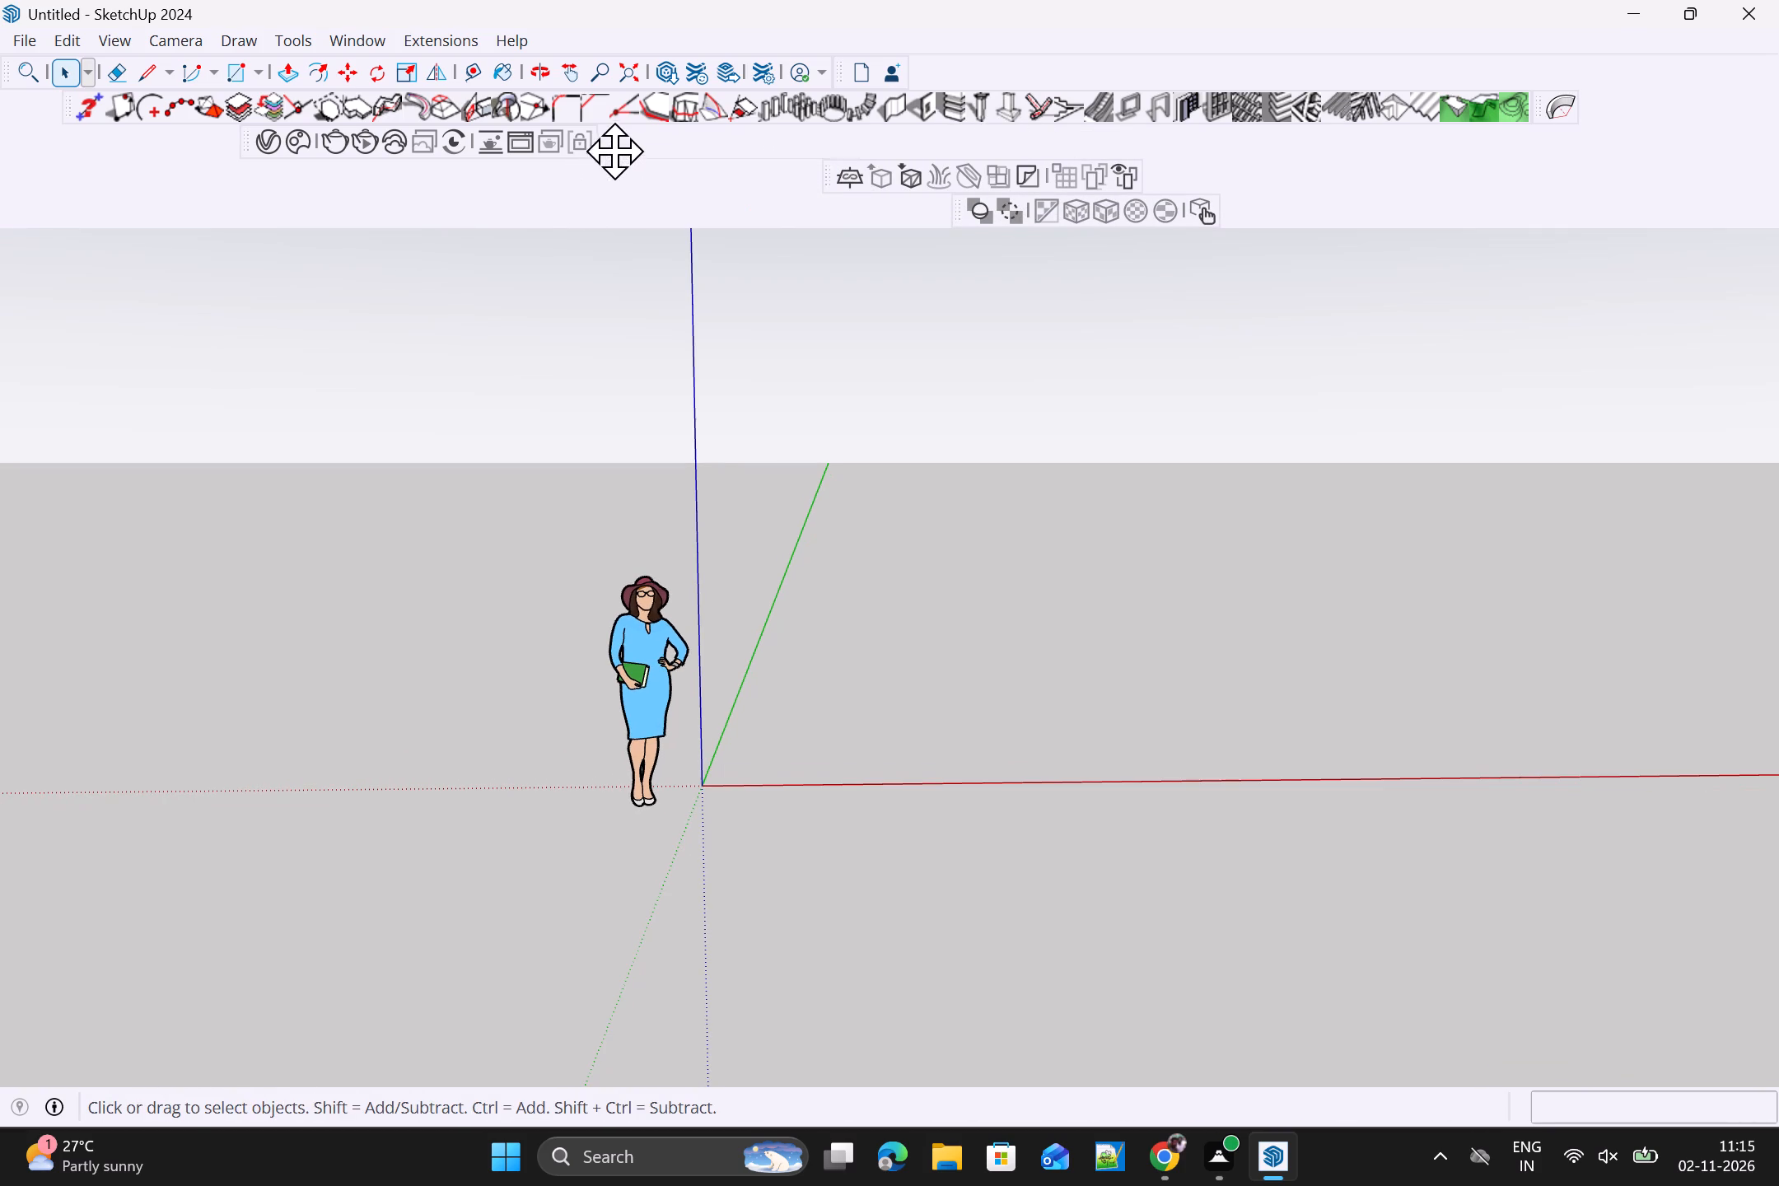
drag(614, 151, 615, 142)
drag(824, 175, 889, 132)
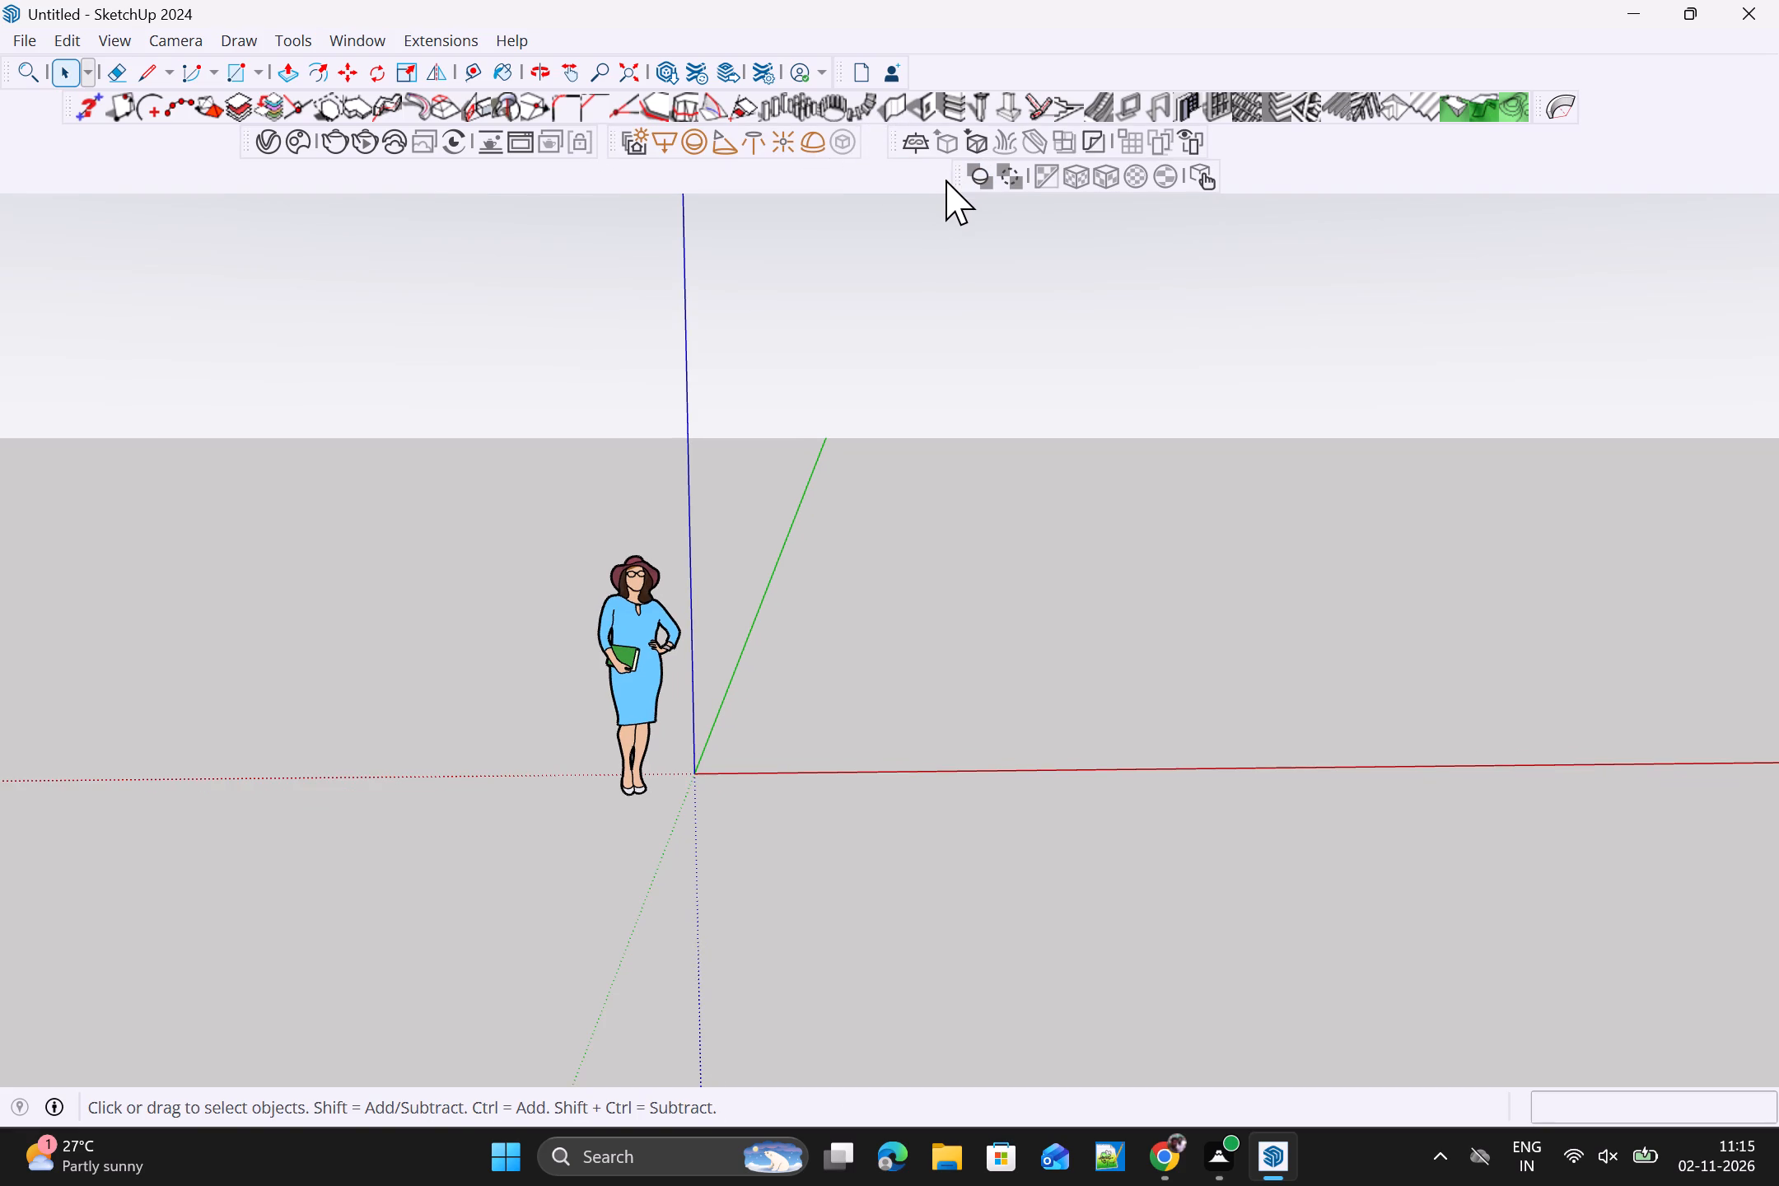
drag(960, 166, 1219, 126)
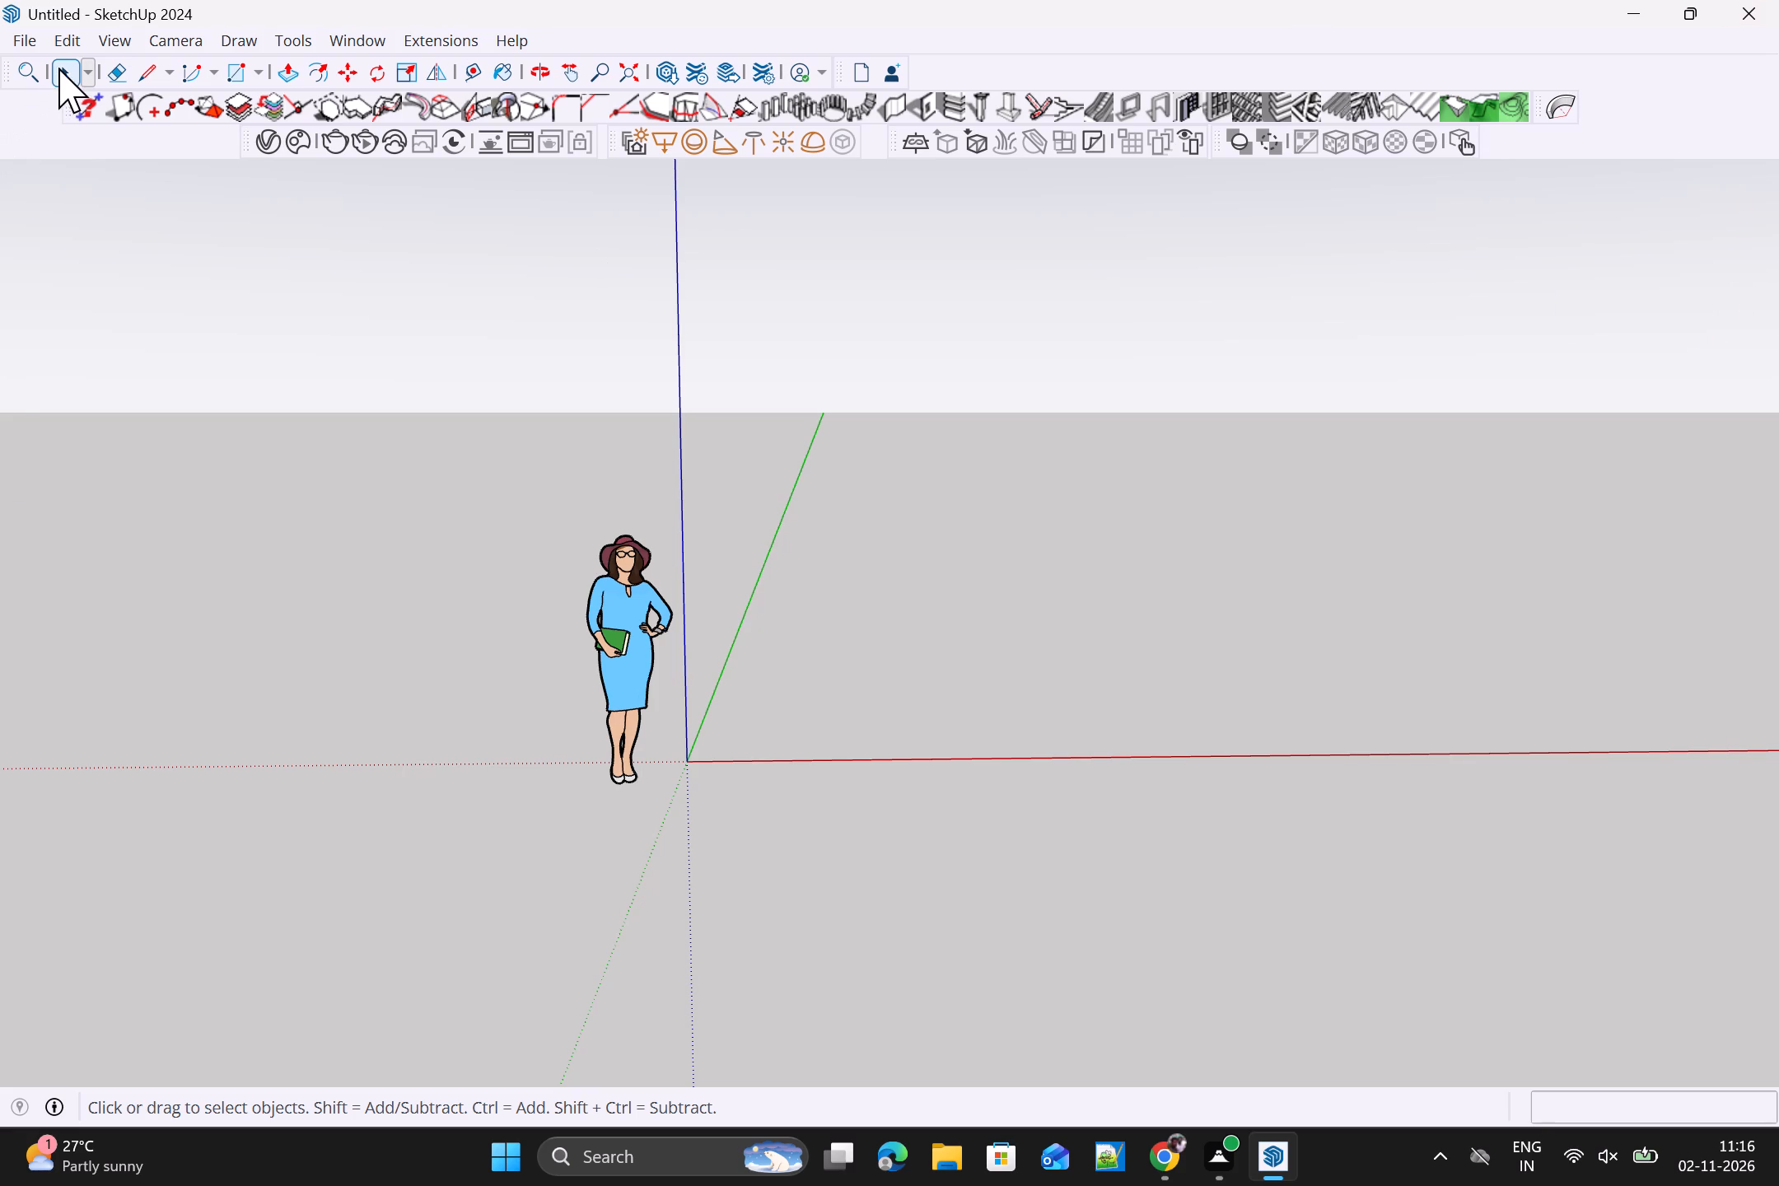
Import the 2BHK HOUSE PLAN DWG file from the FUJI AUTOCAD PROJECTS folder and close the import results.
click(22, 43)
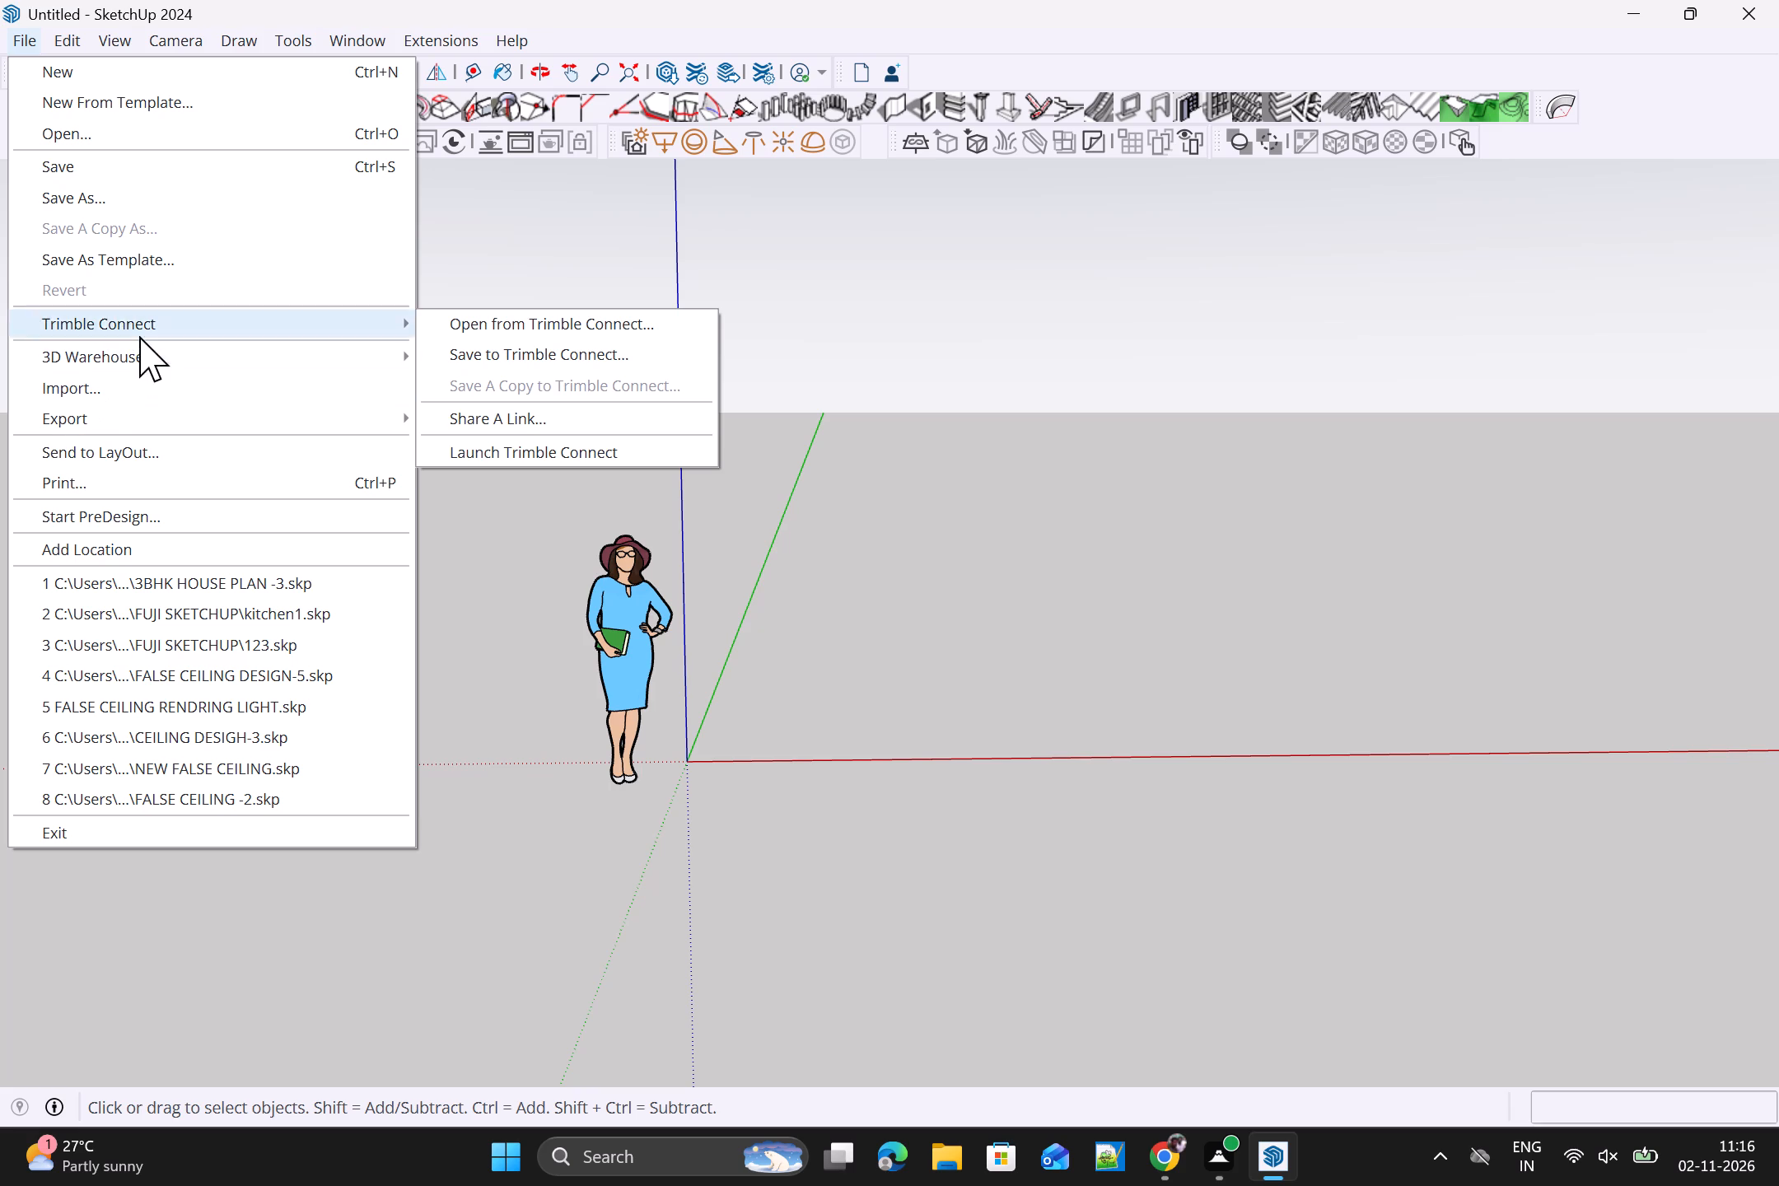
click(121, 373)
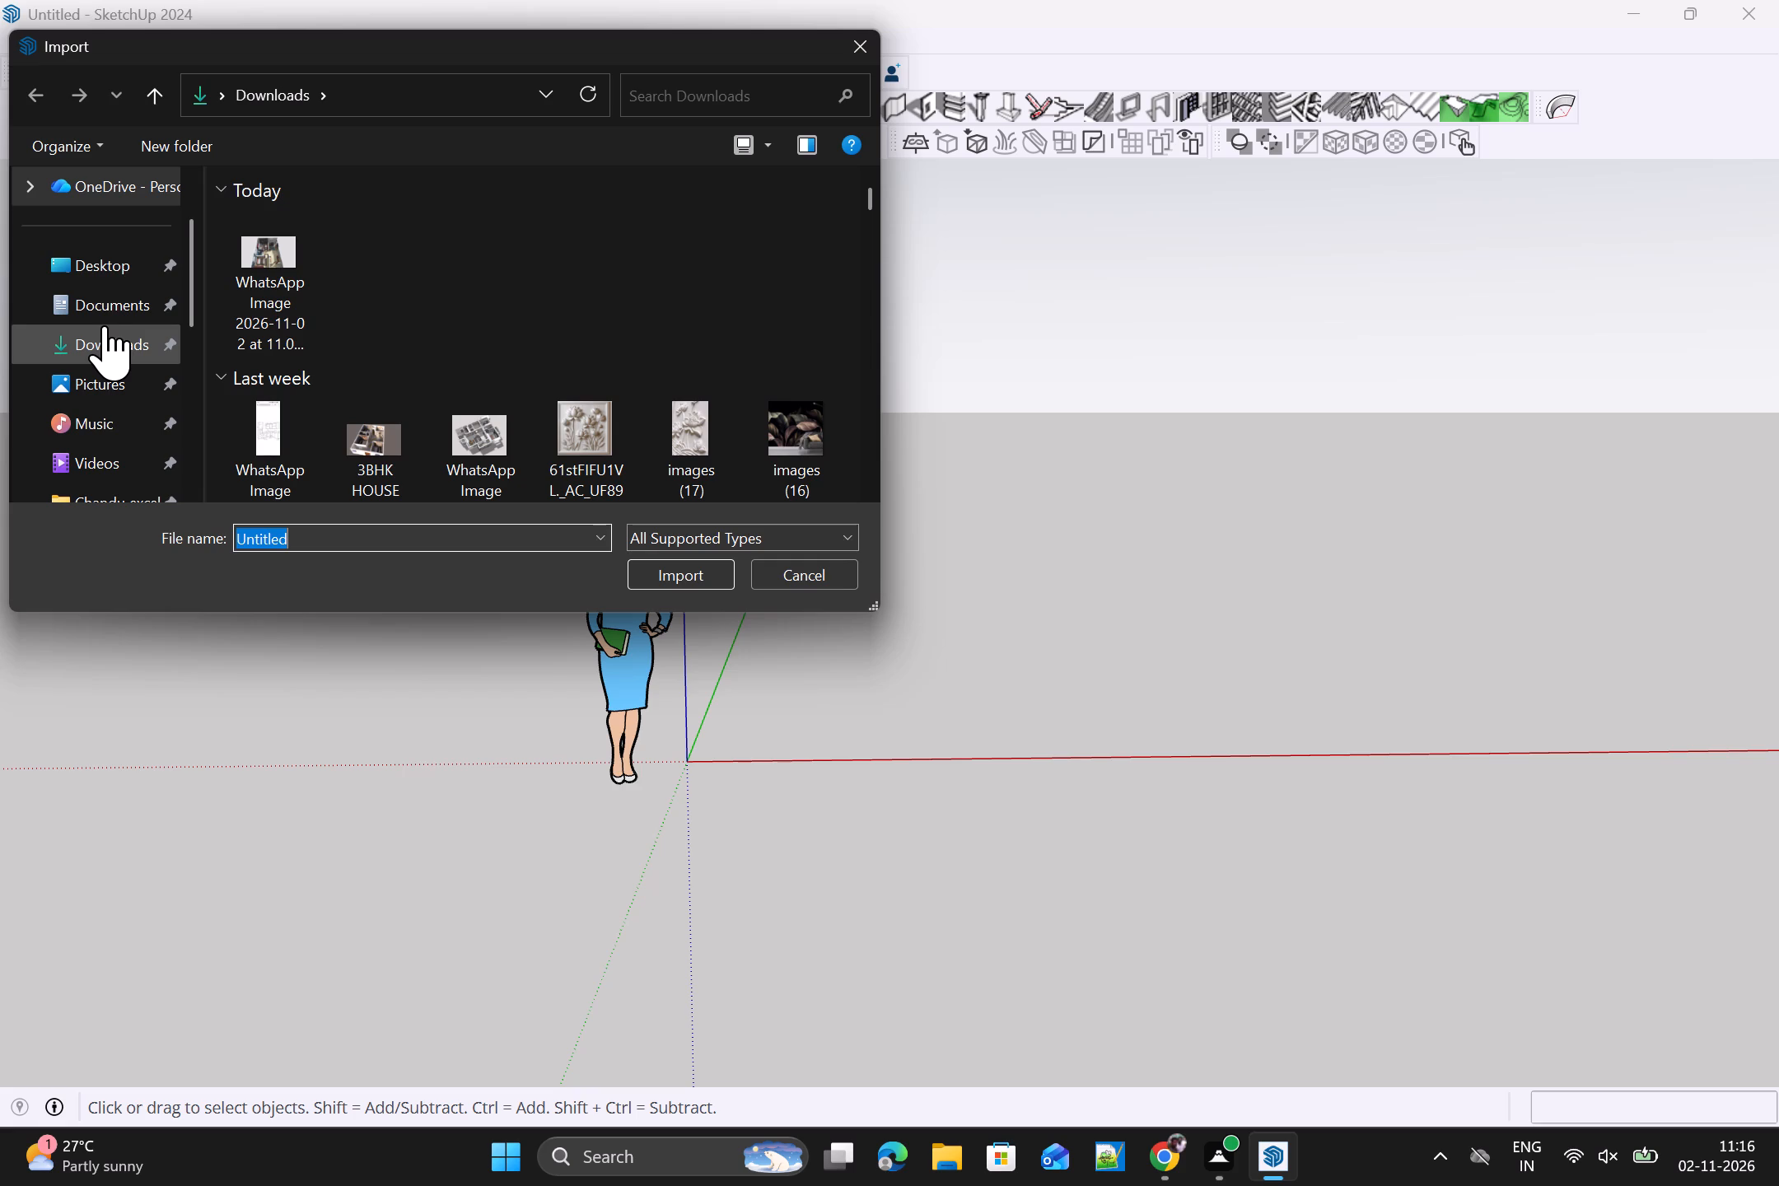
scroll(102, 341, down, 1)
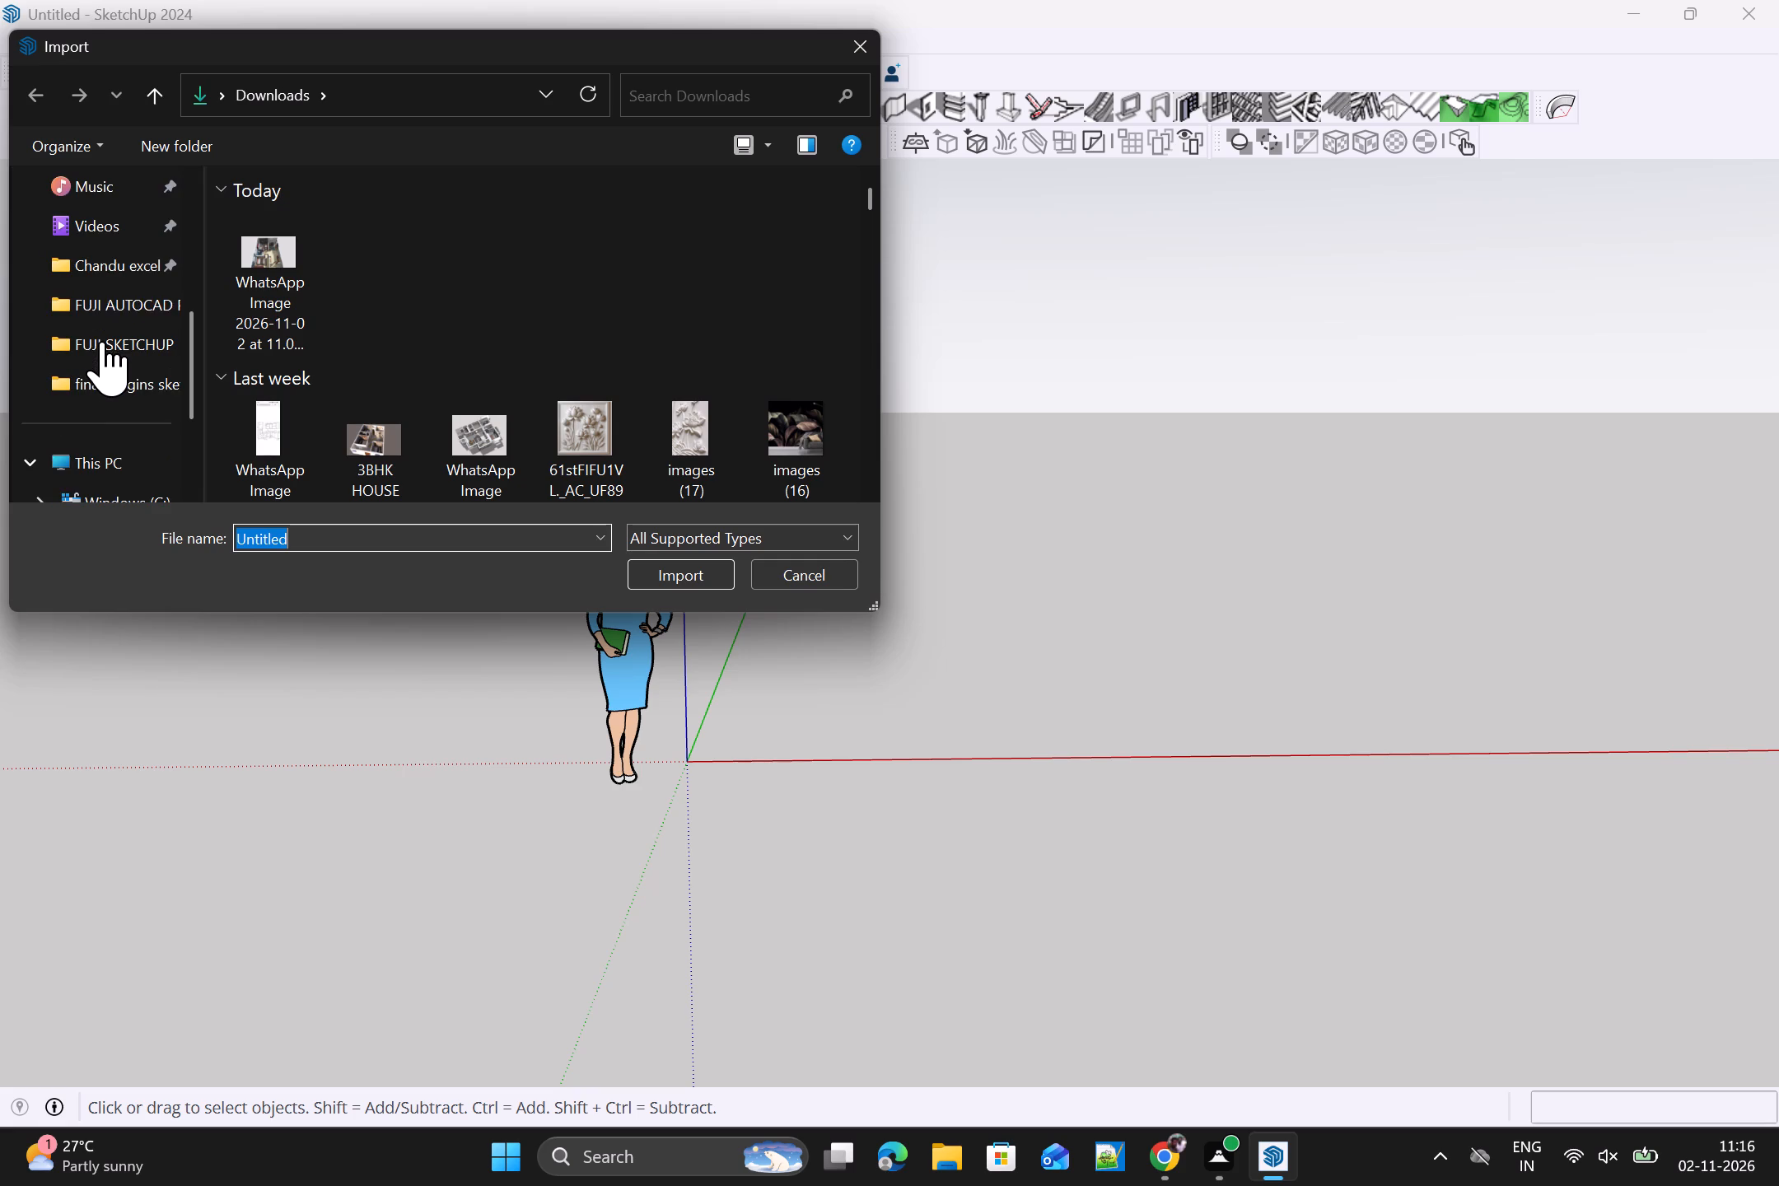
click(120, 289)
click(119, 305)
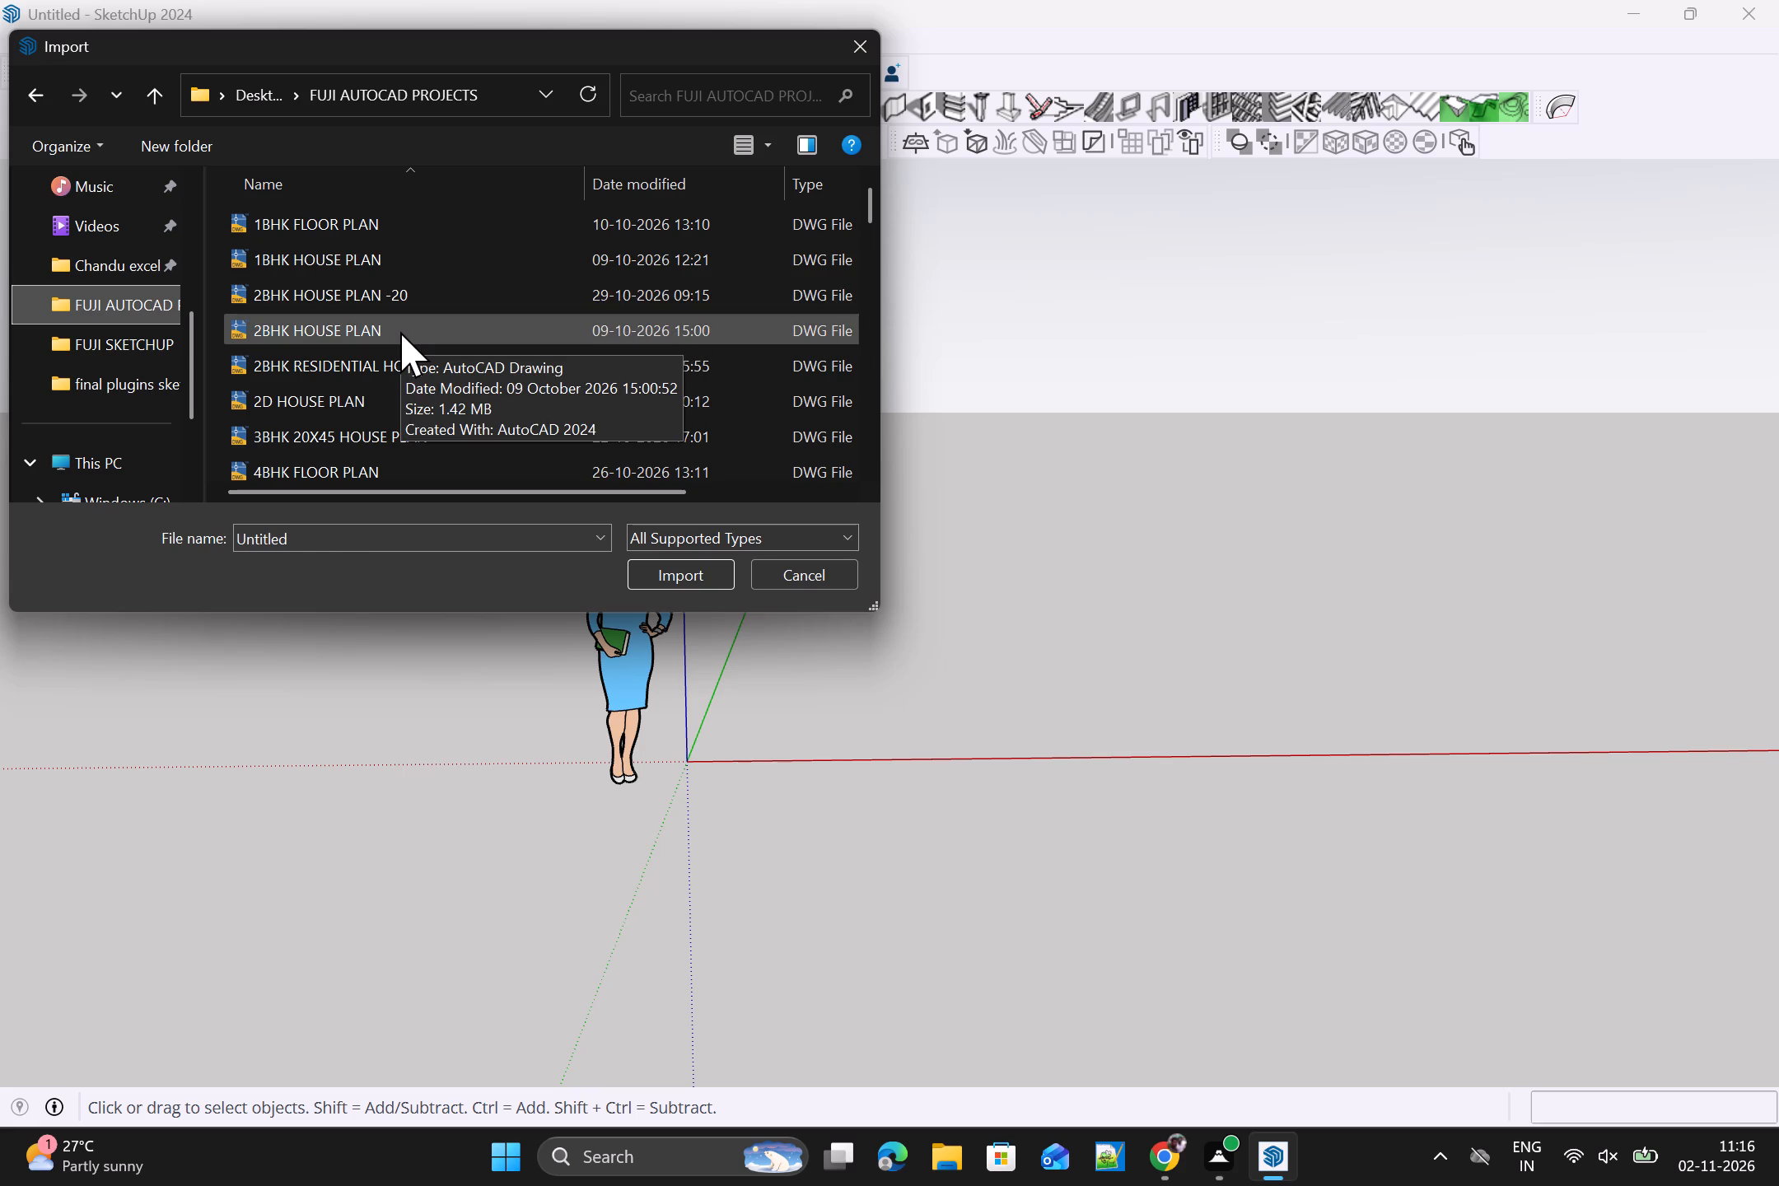
click(400, 332)
click(705, 569)
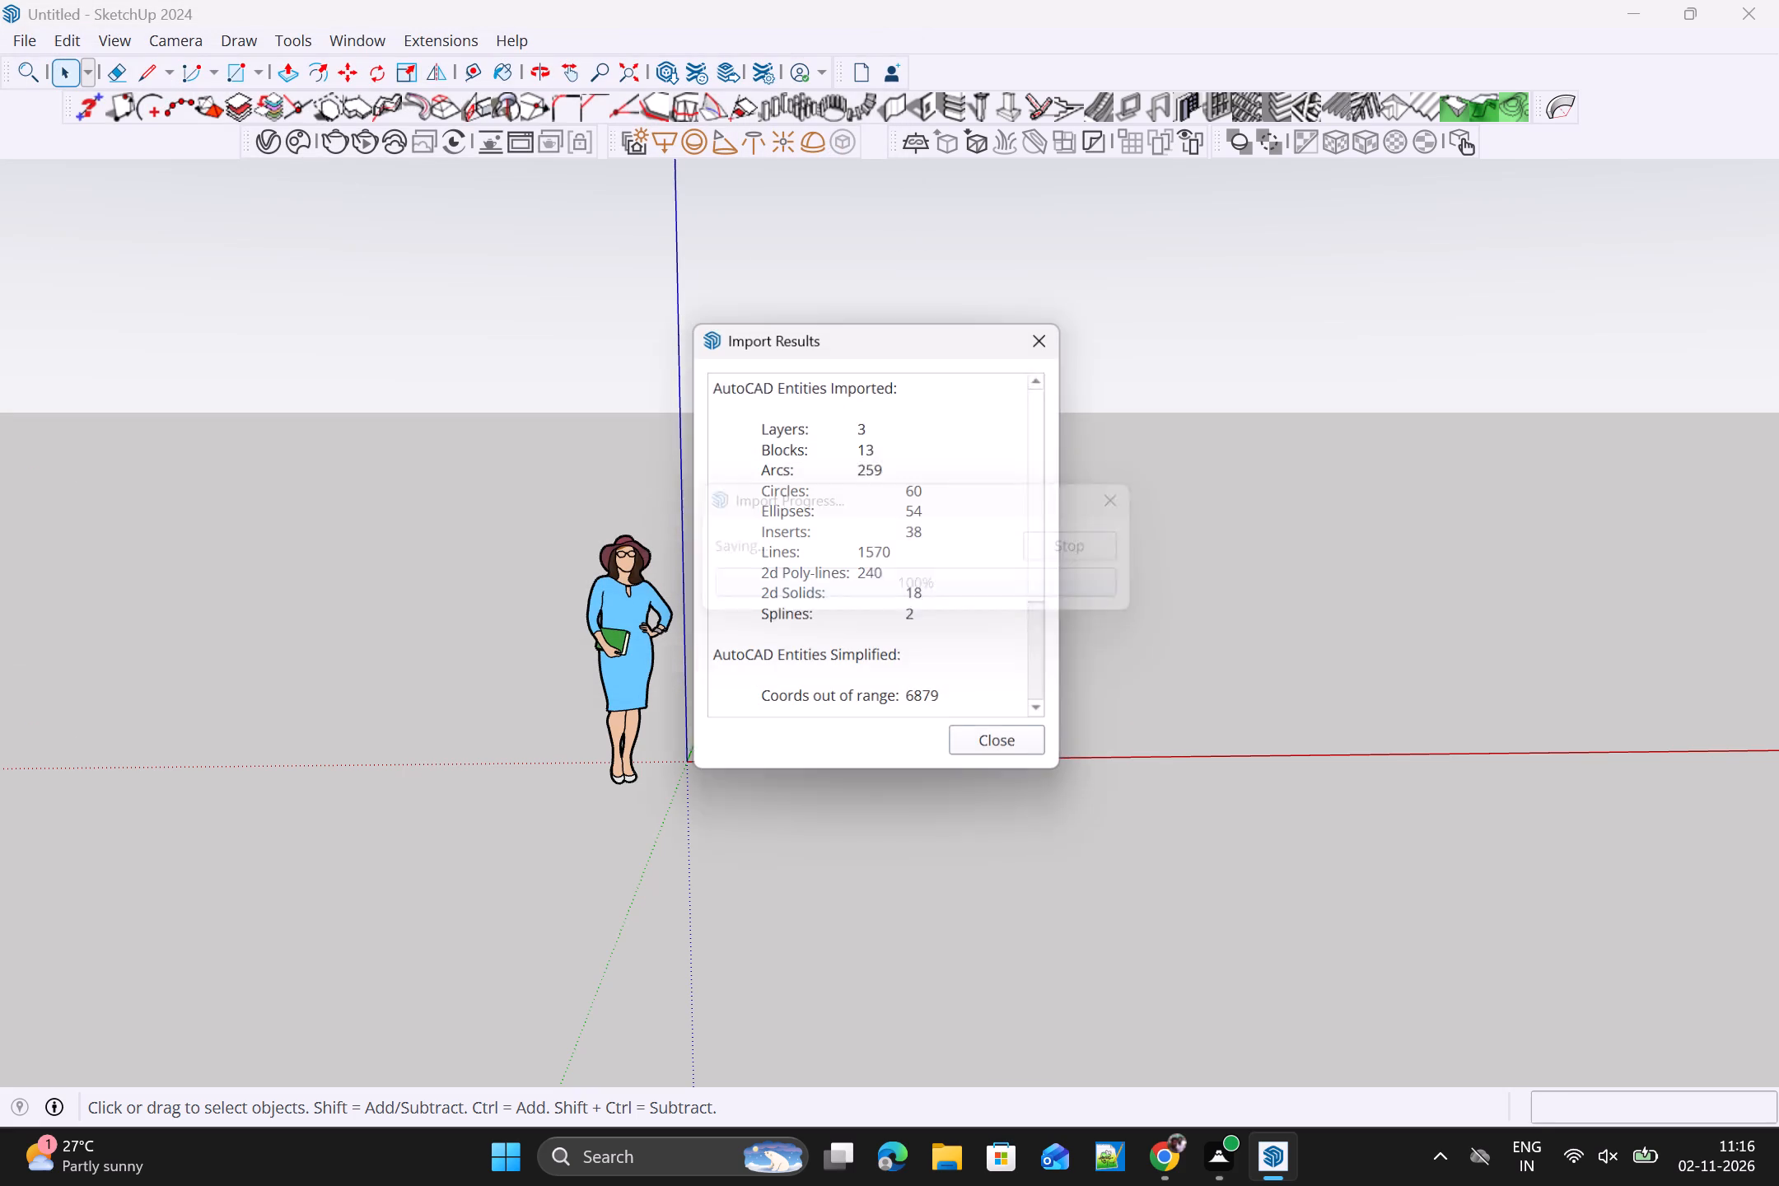
click(1004, 740)
Explode the imported house plan into its separate blocks and lines.
scroll(990, 697, down, 4)
middle_drag(998, 679, 994, 694)
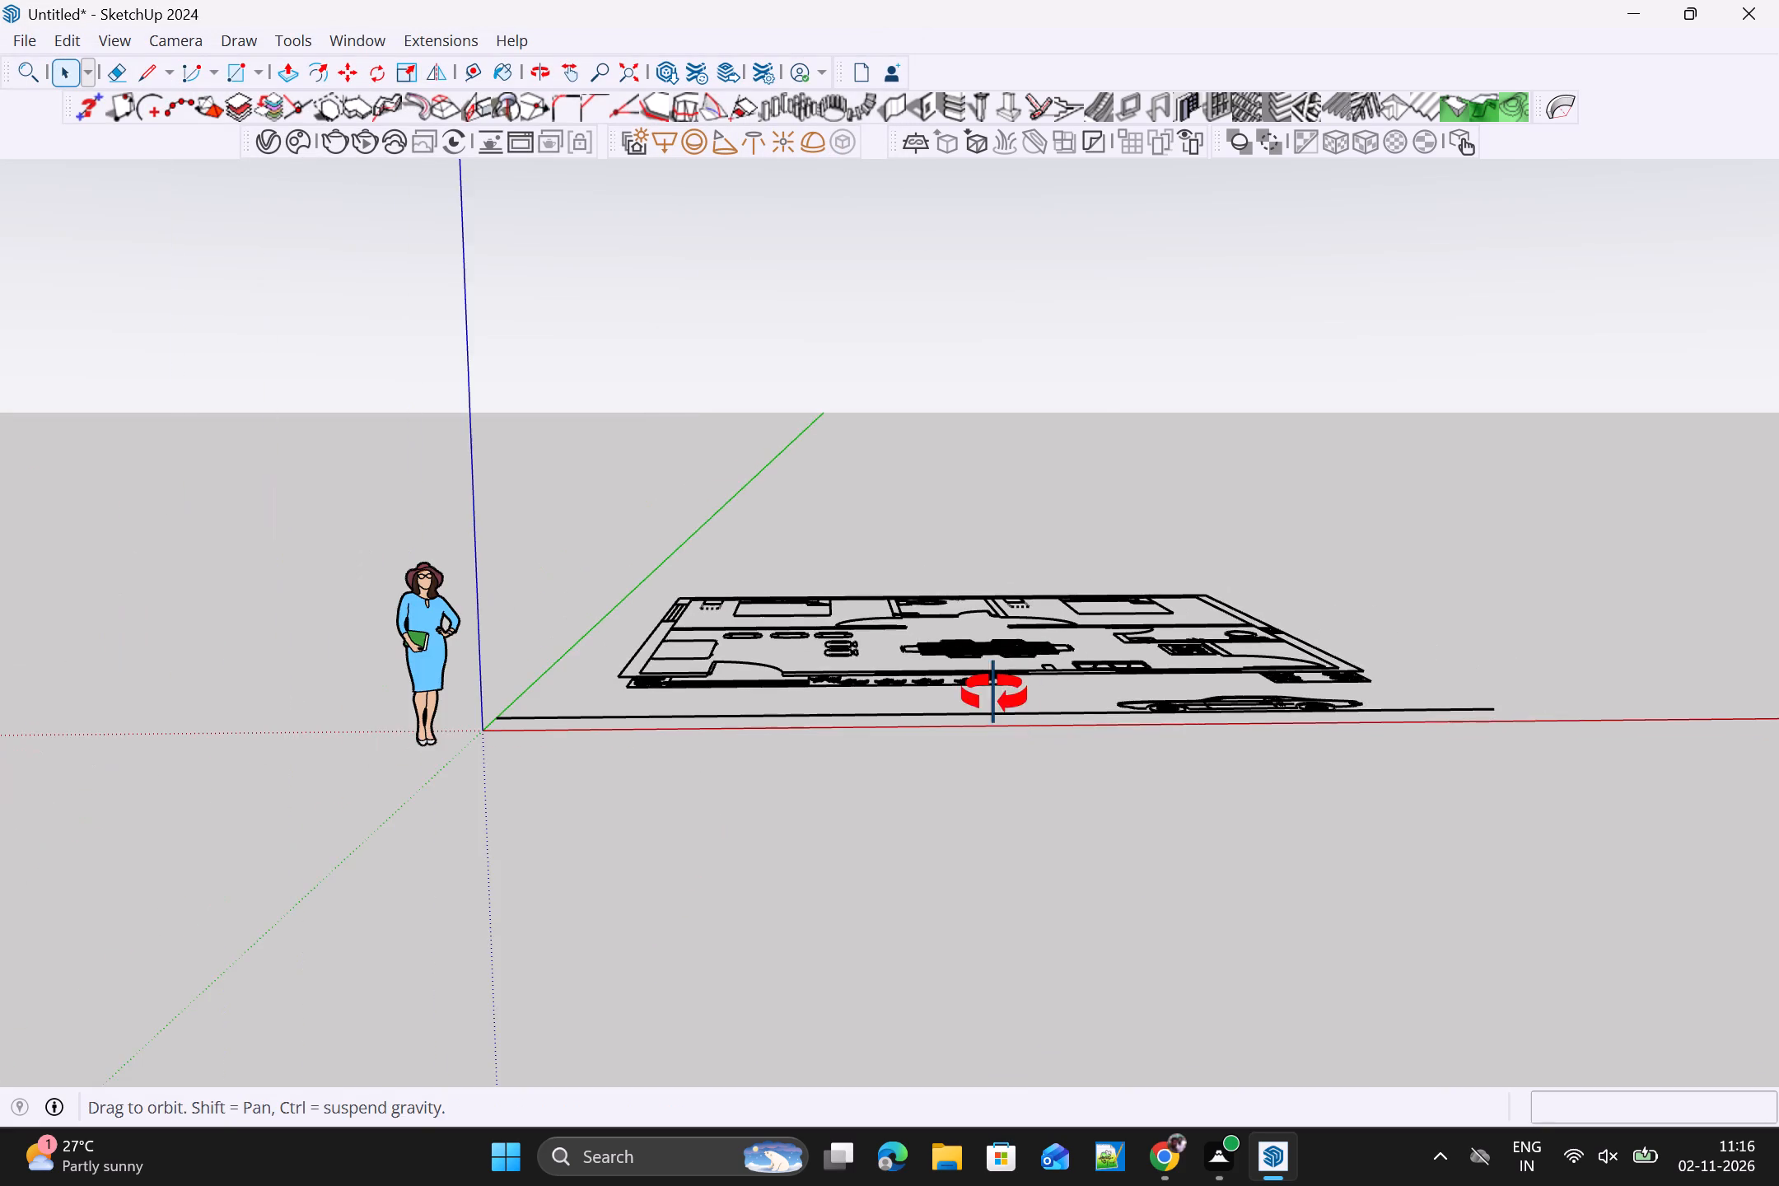
middle_drag(994, 694, 1259, 956)
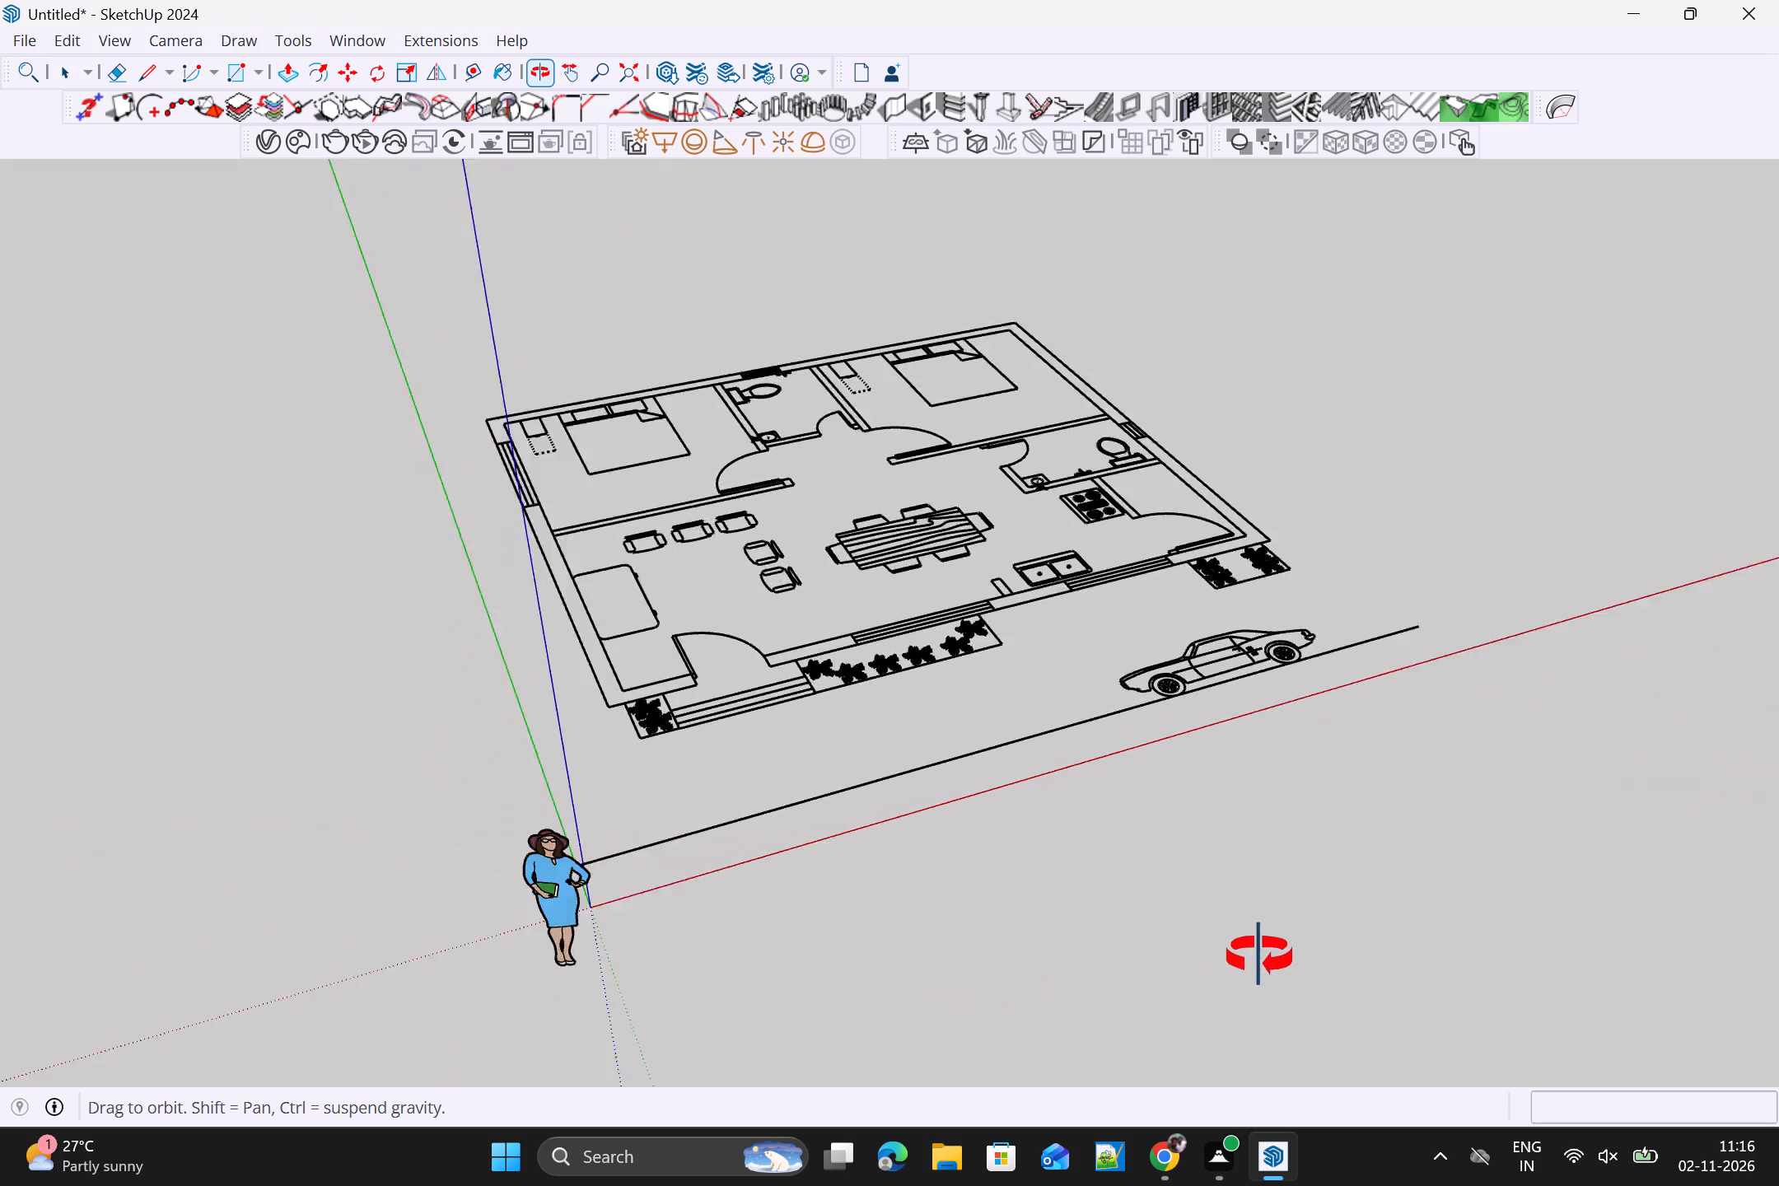
middle_drag(1259, 956, 841, 956)
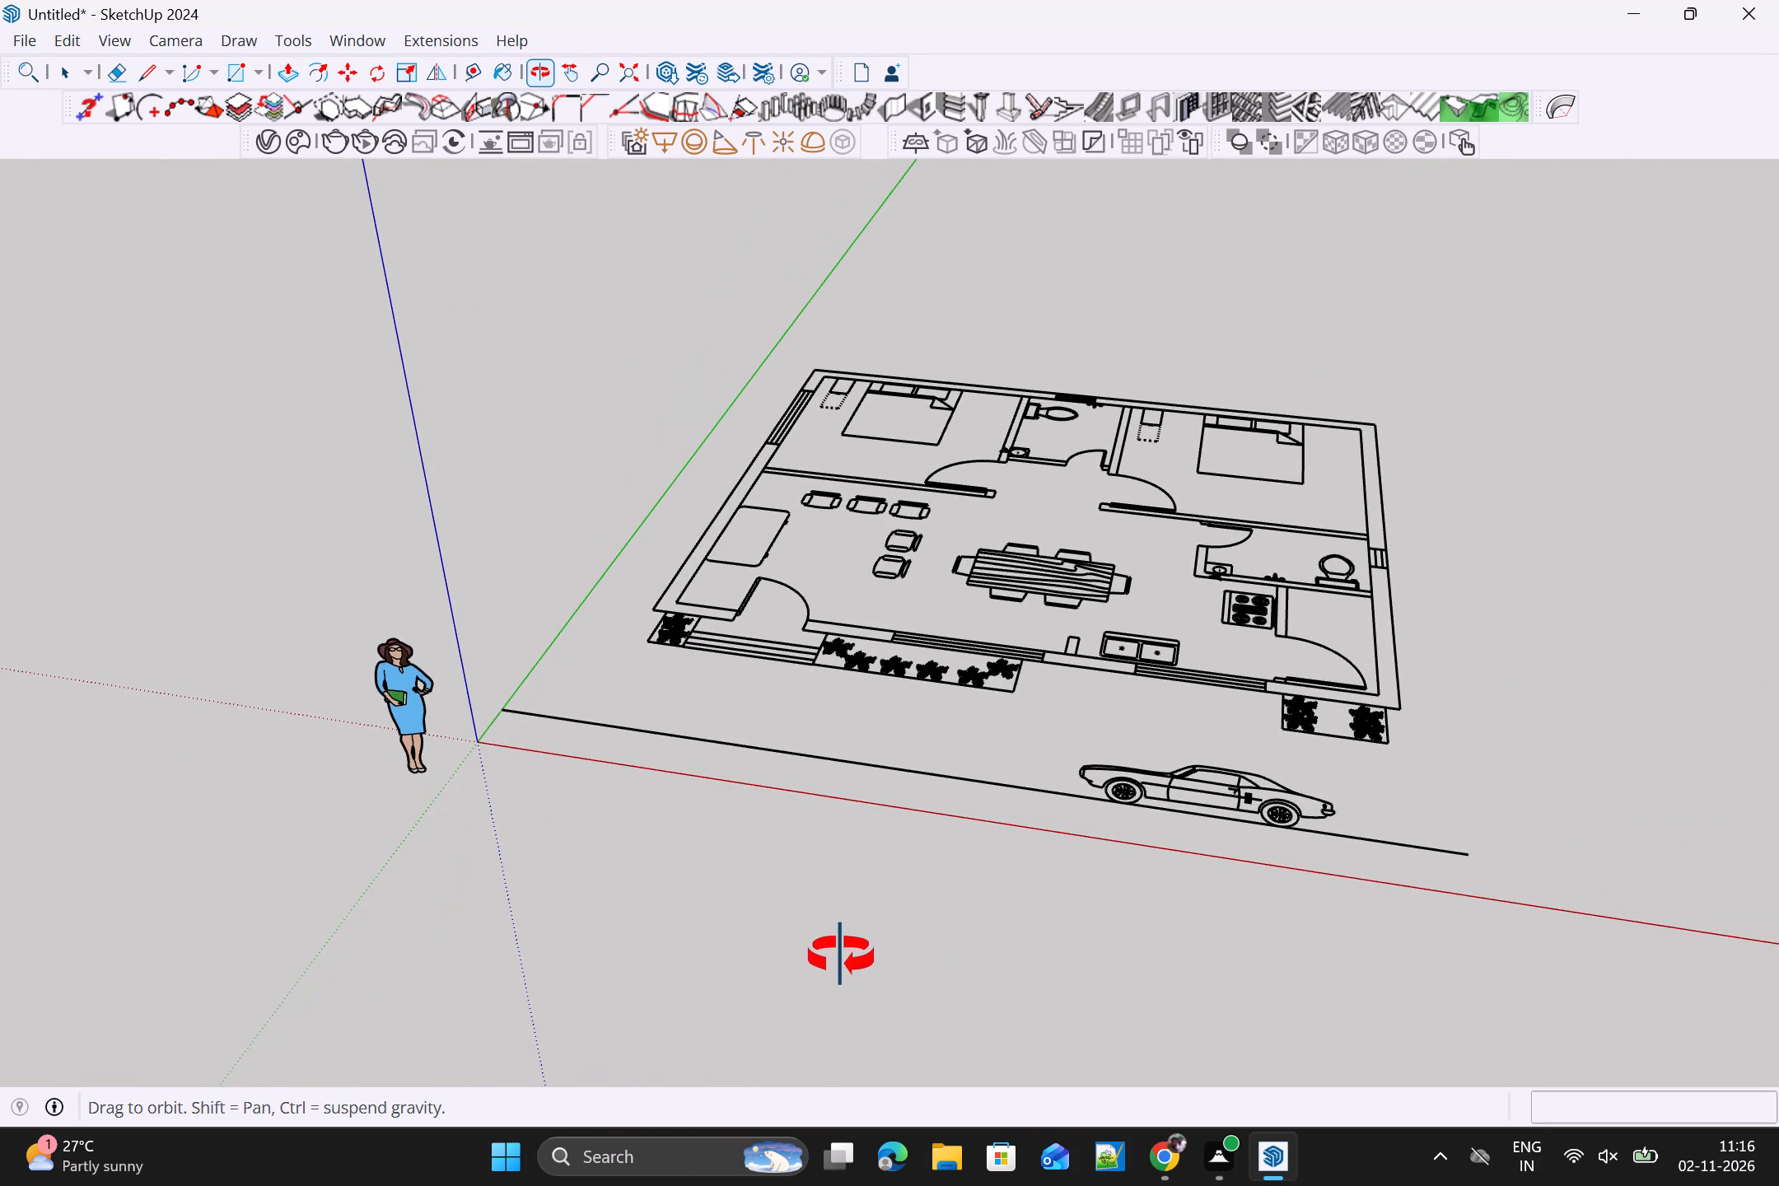
middle_drag(841, 956, 847, 948)
scroll(1093, 674, up, 1)
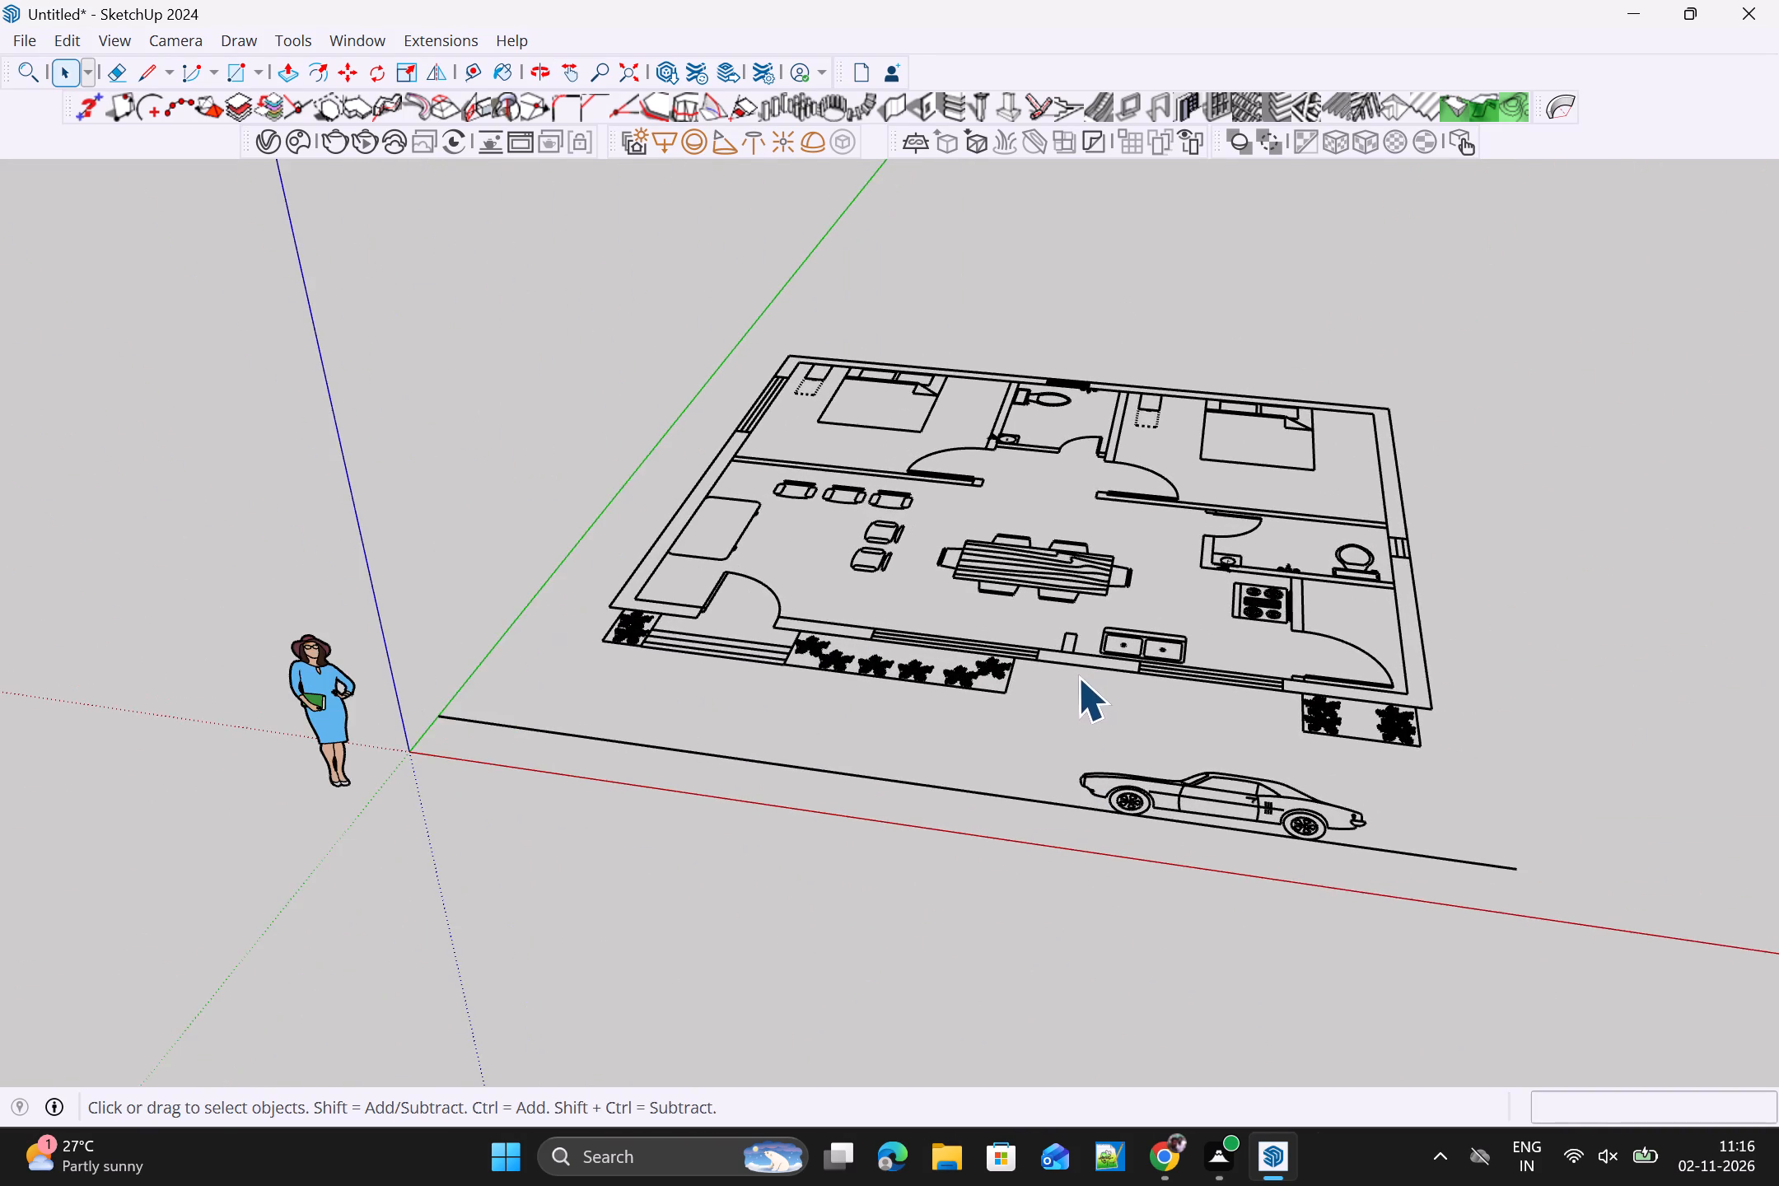
middle_drag(1077, 677, 1155, 700)
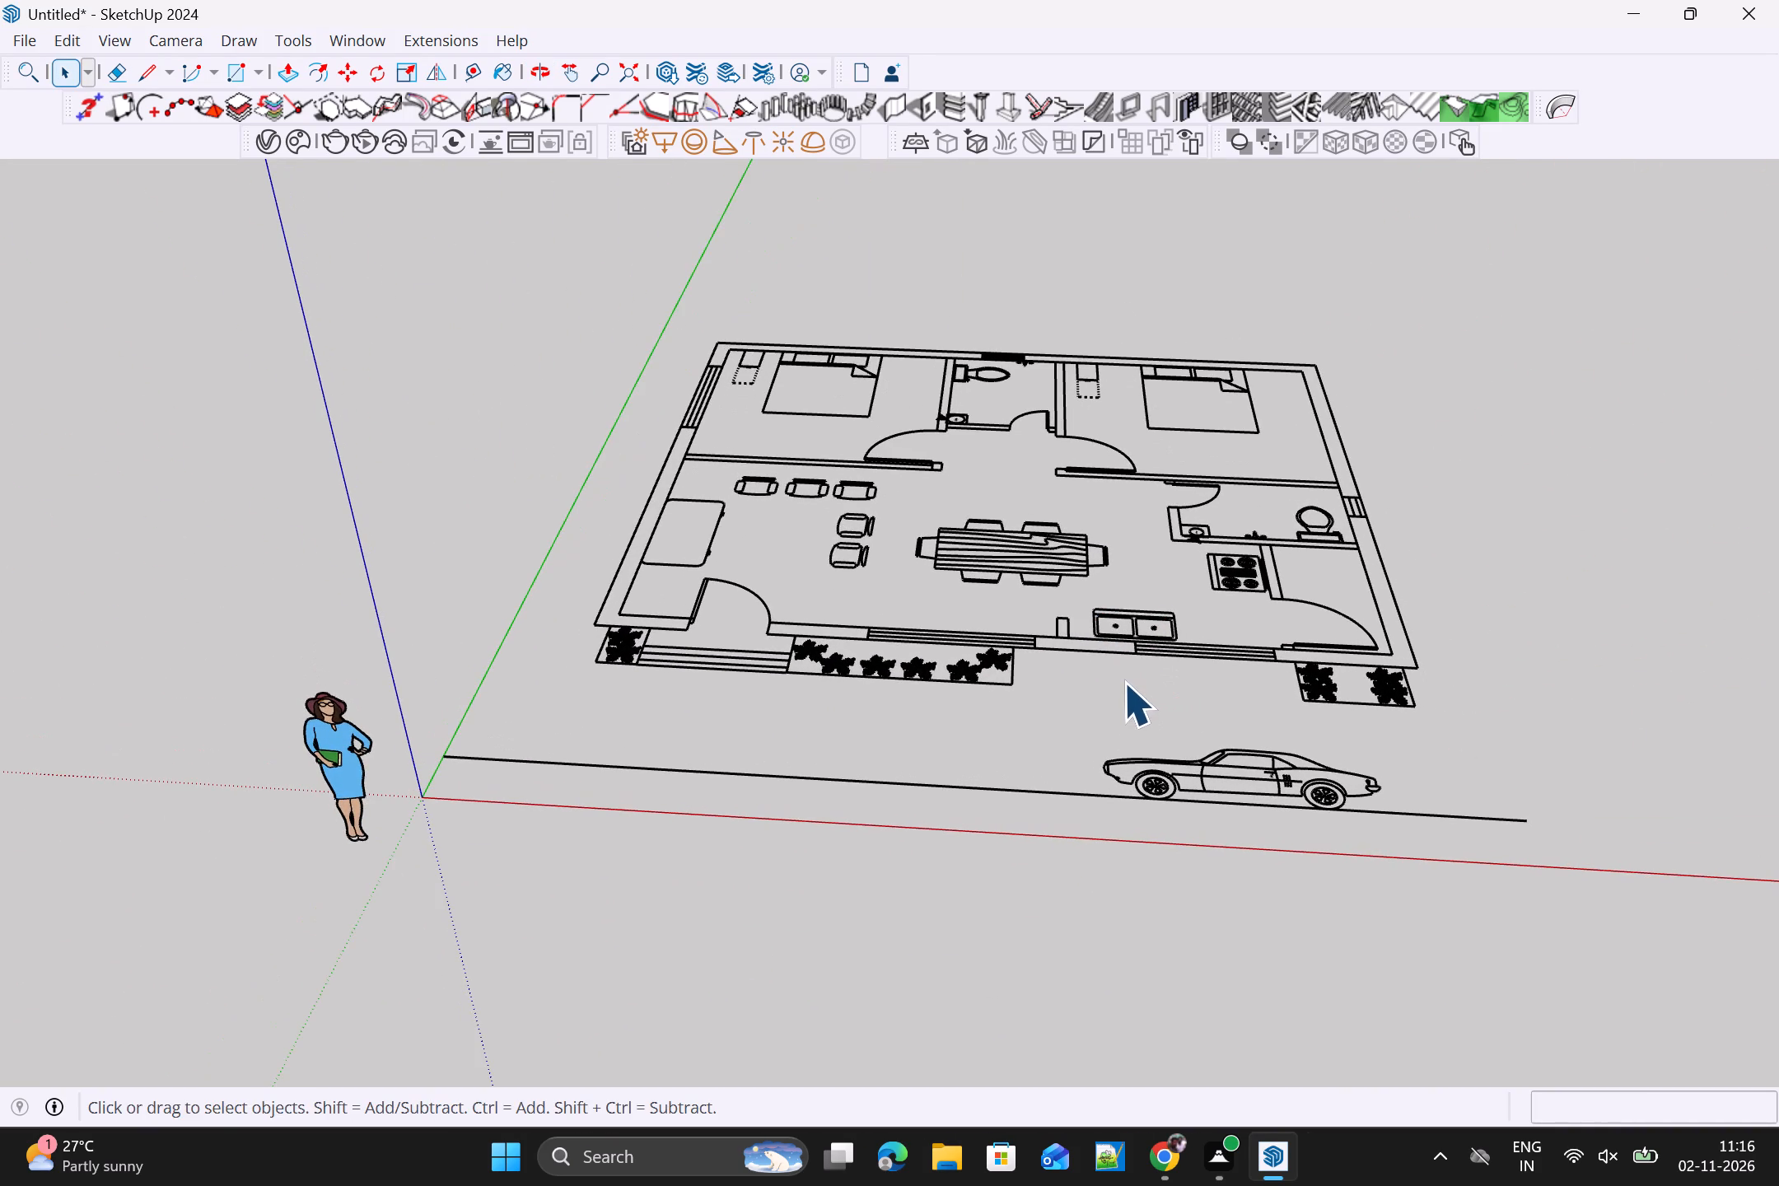
scroll(1098, 654, up, 1)
middle_drag(1098, 654, 1120, 607)
scroll(1121, 605, up, 2)
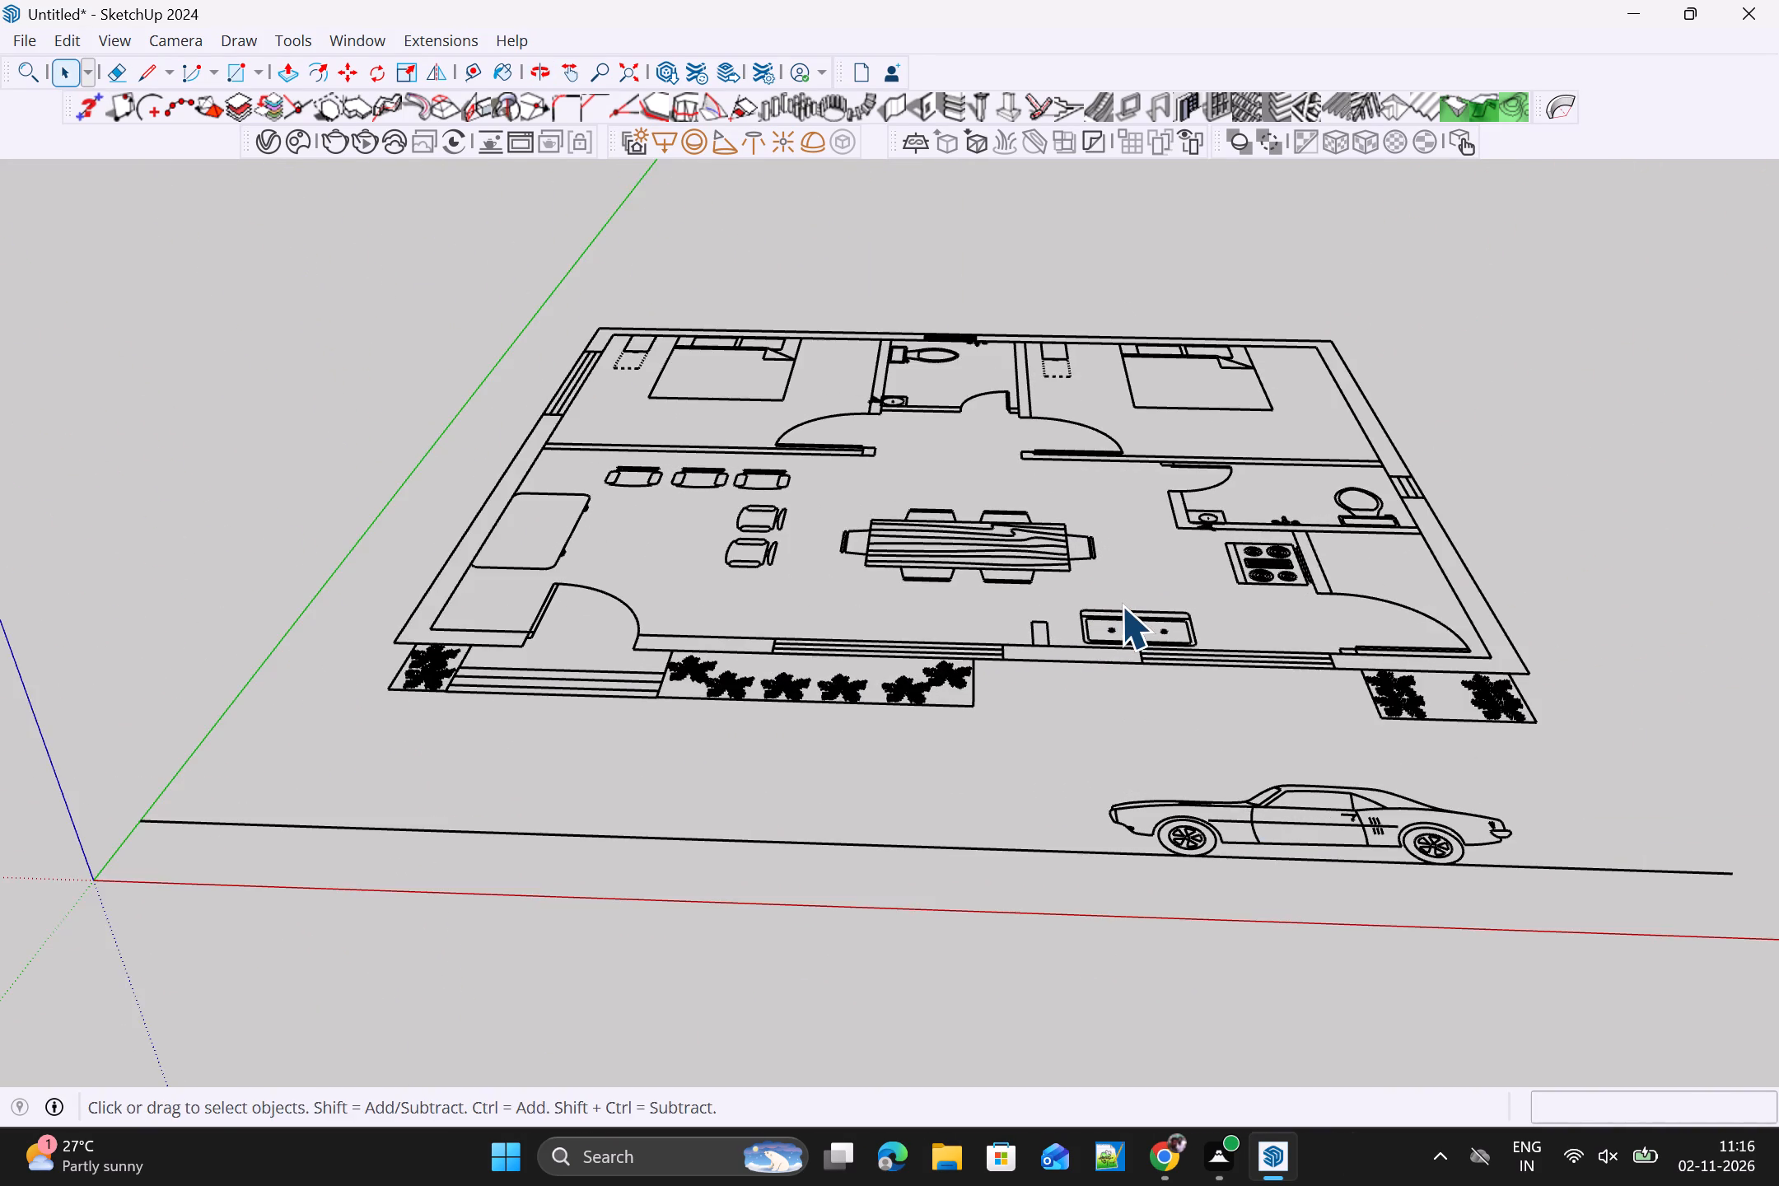
middle_click(1121, 605)
scroll(1123, 605, up, 4)
middle_drag(1125, 604, 1134, 660)
scroll(1134, 660, down, 3)
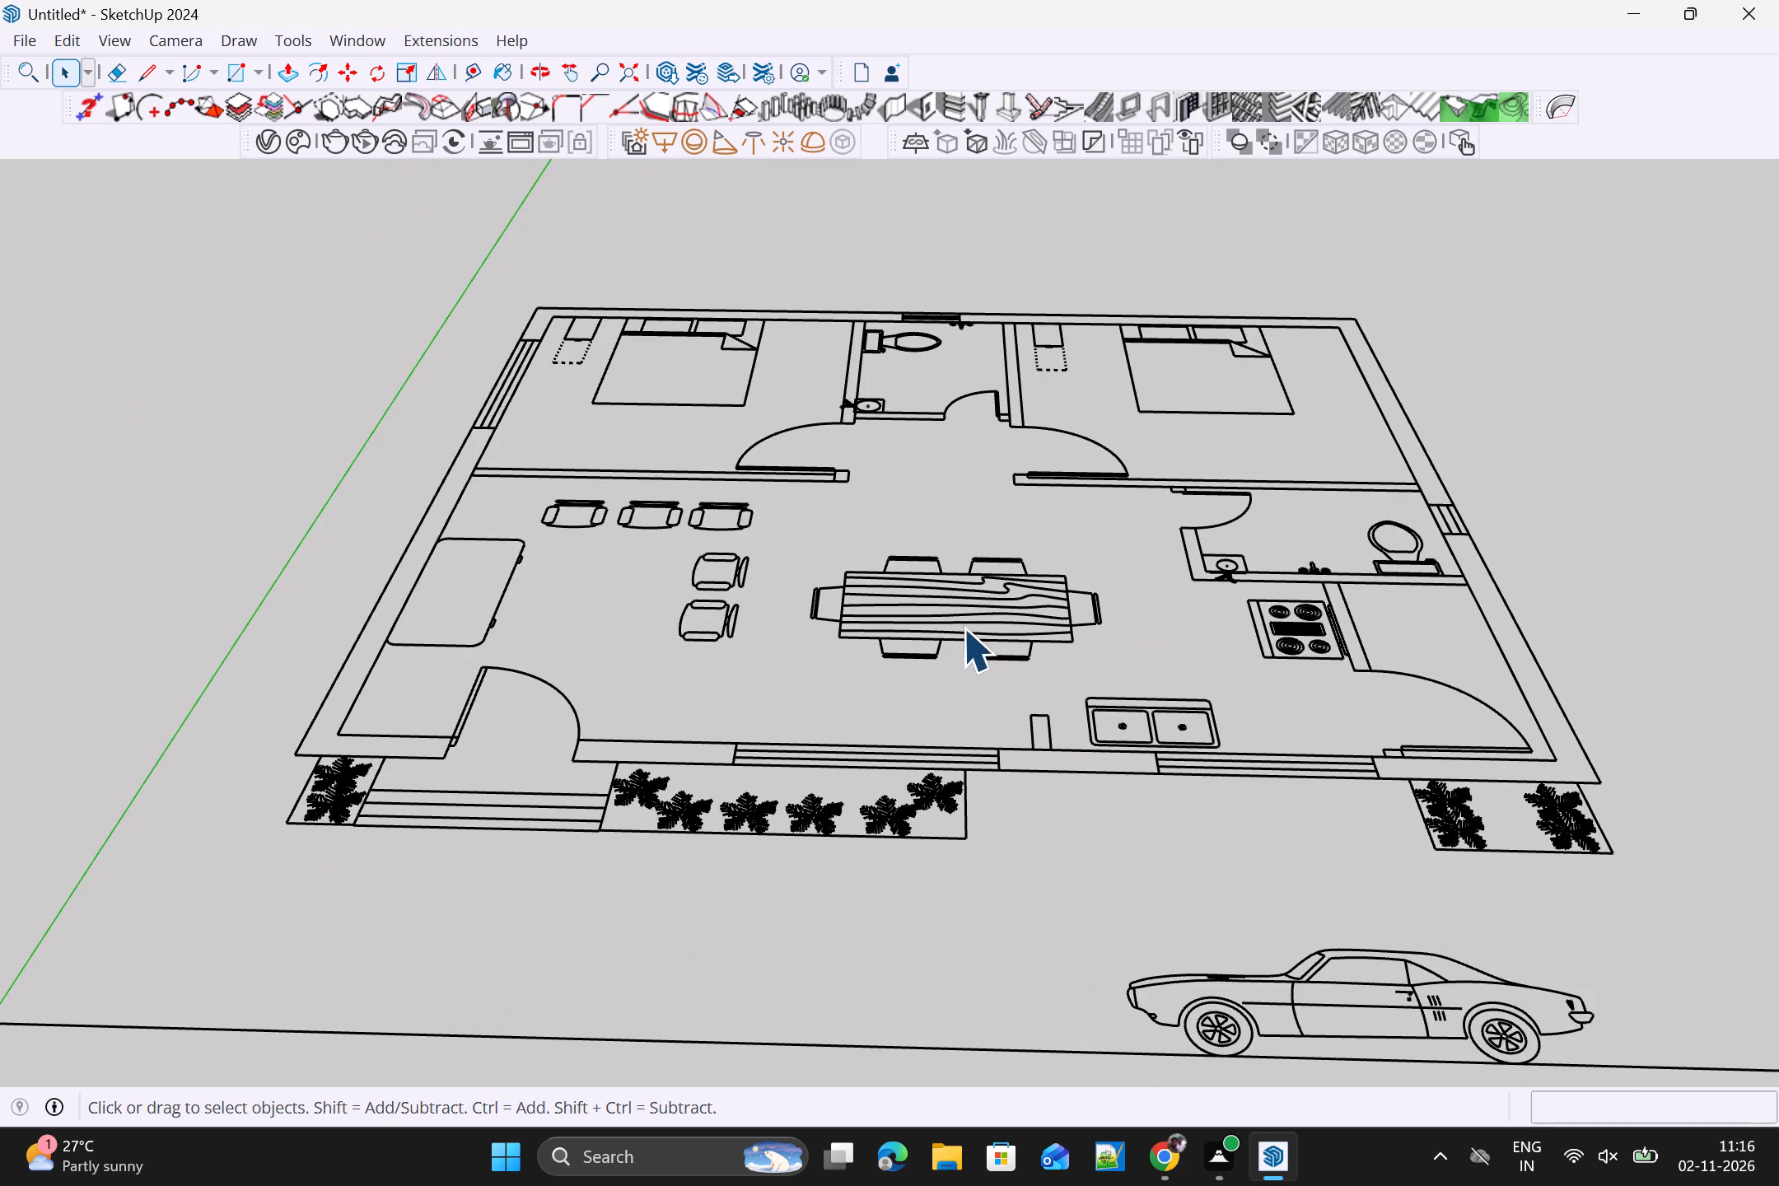
click(960, 619)
click(960, 619)
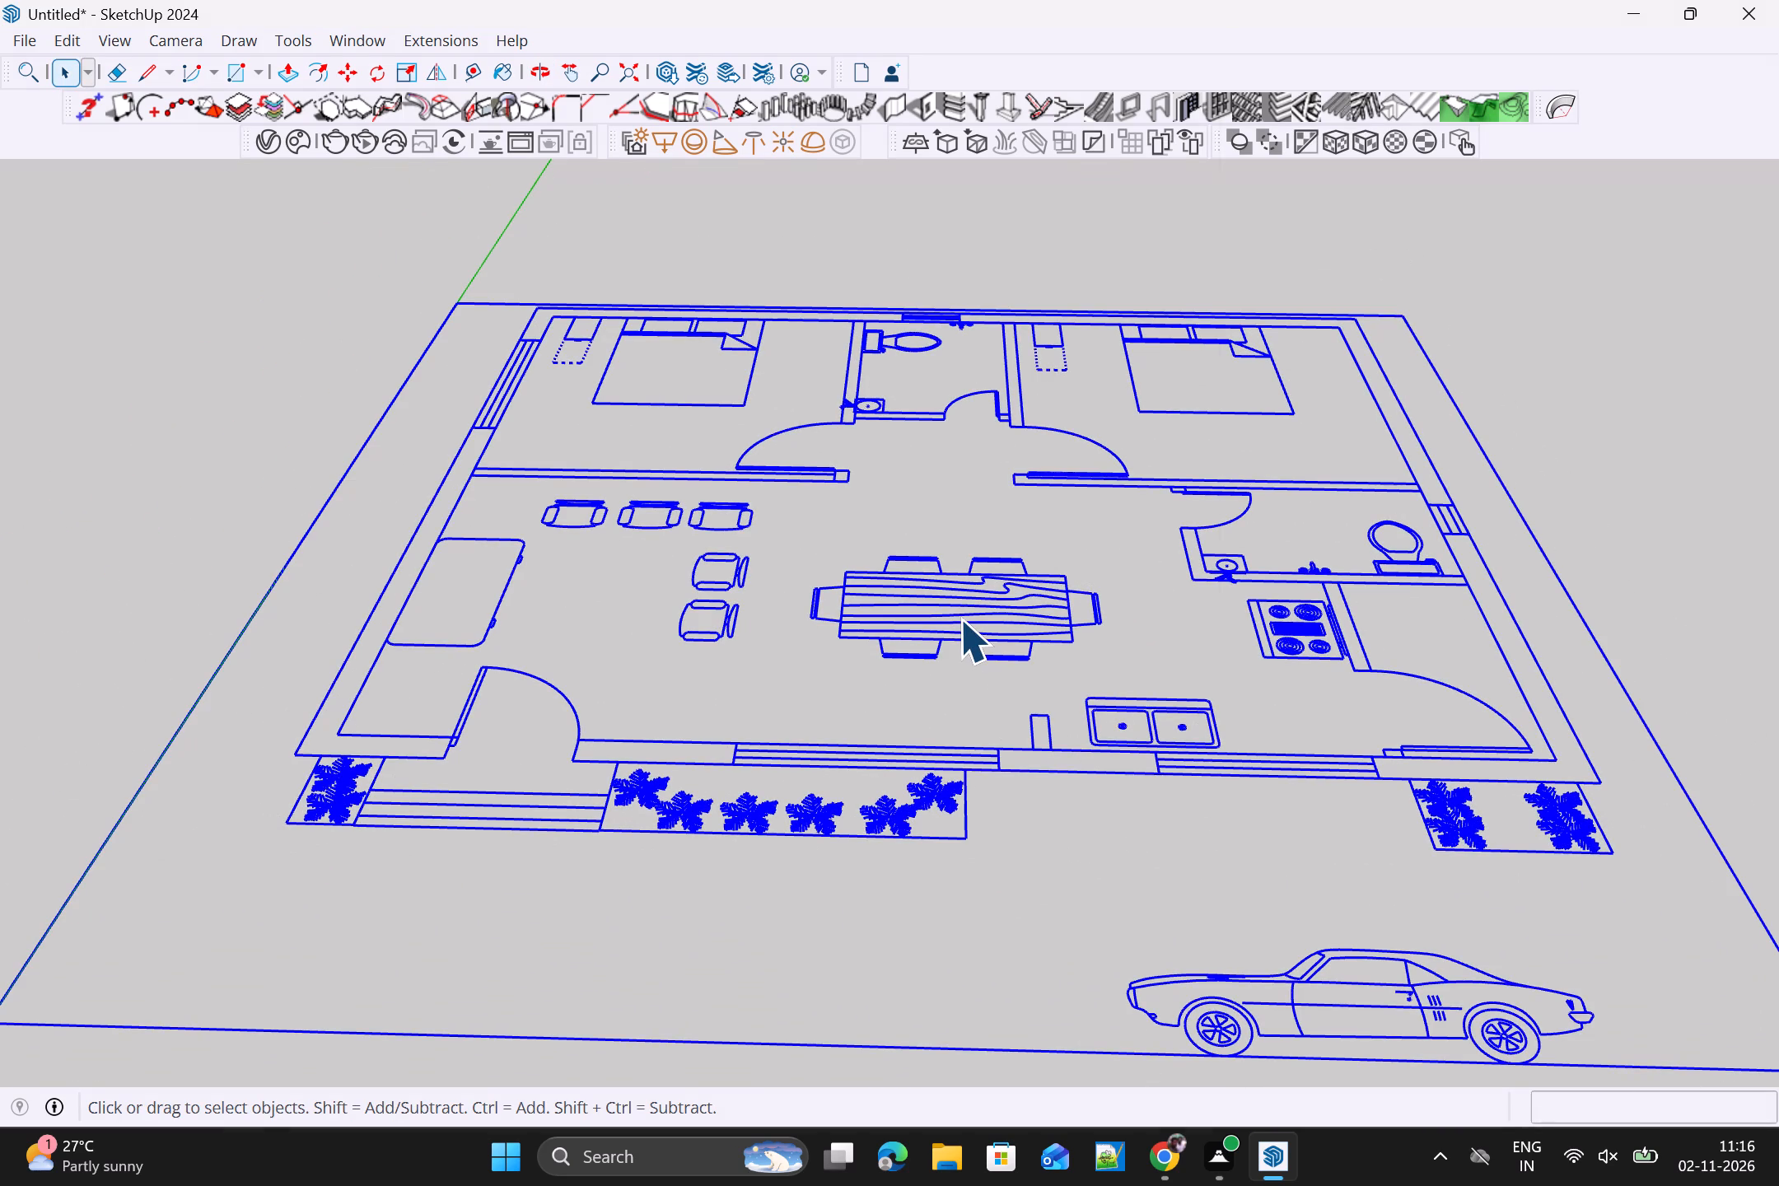
right_click(960, 619)
click(1090, 208)
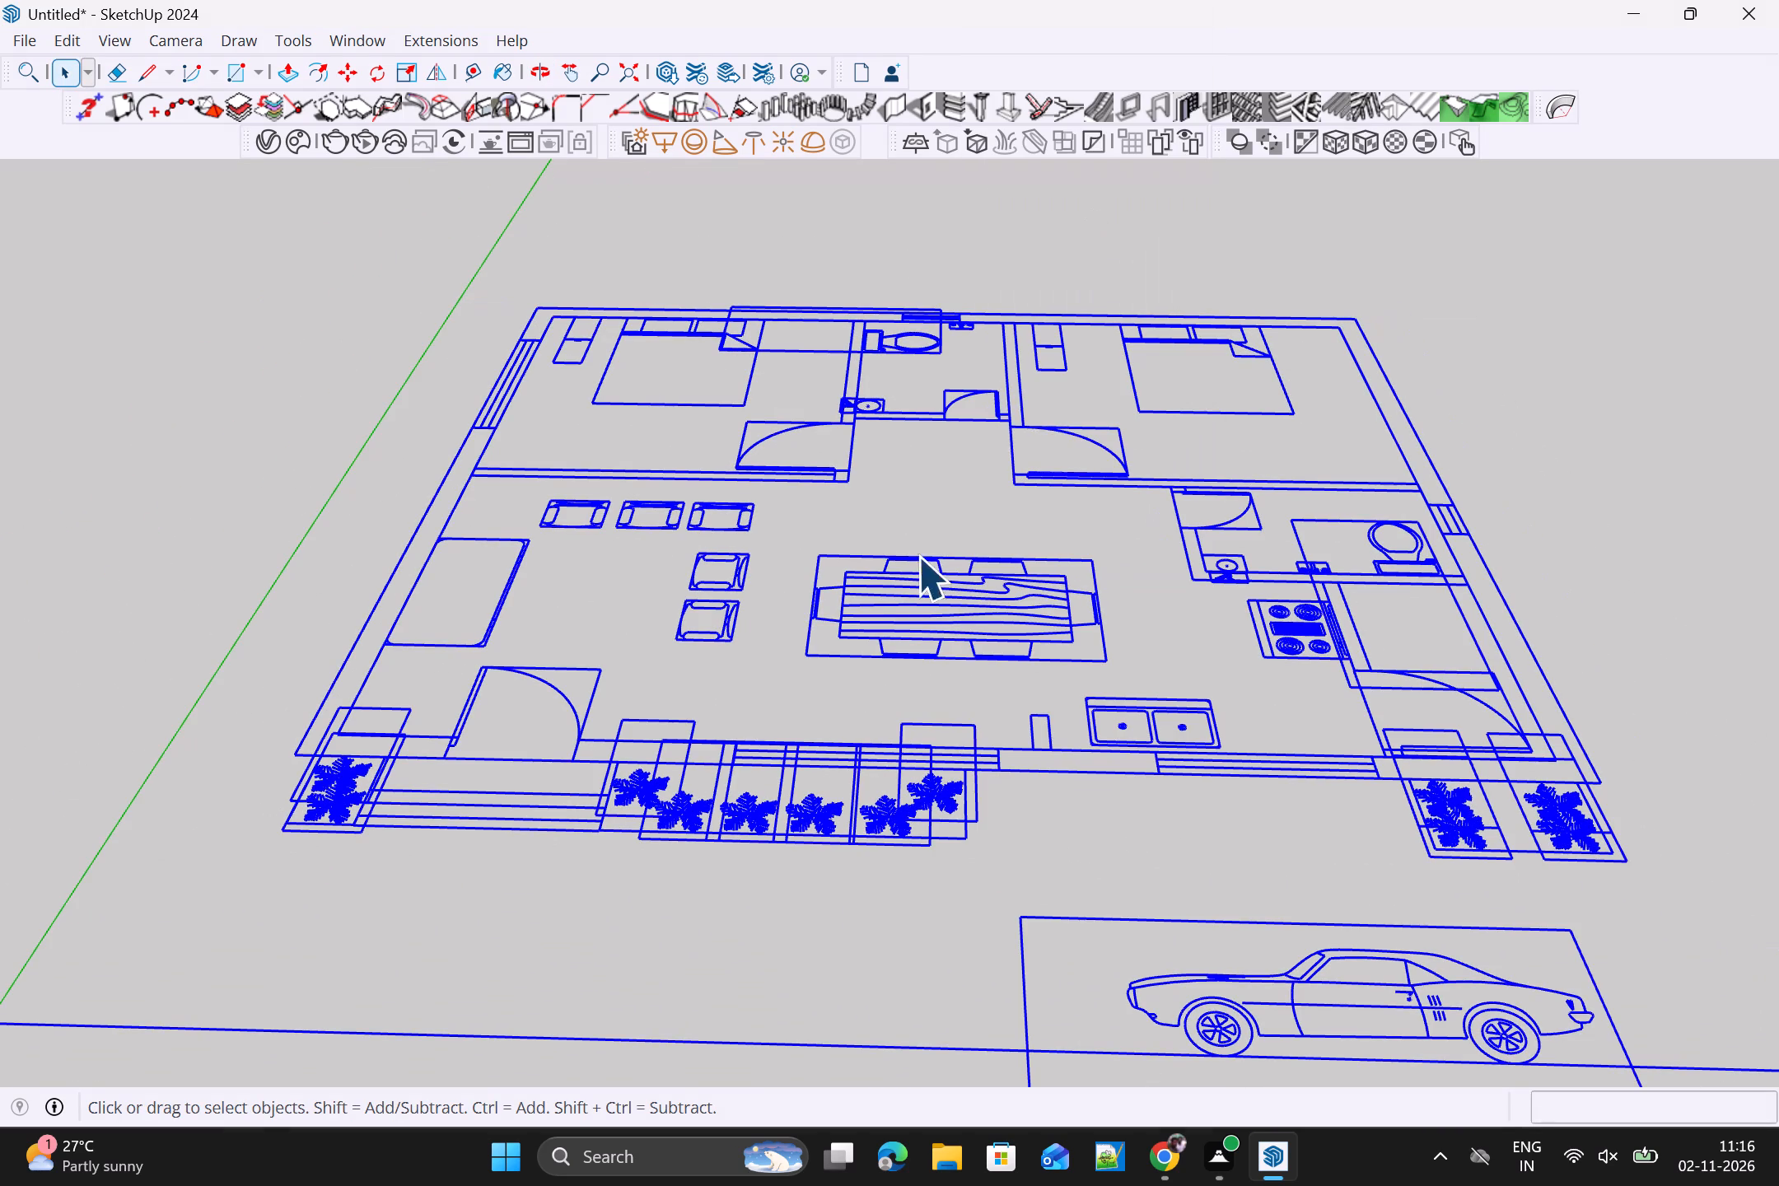
Delete the dining table block in the middle of the plan and the car block in front of the house.
click(914, 606)
click(917, 606)
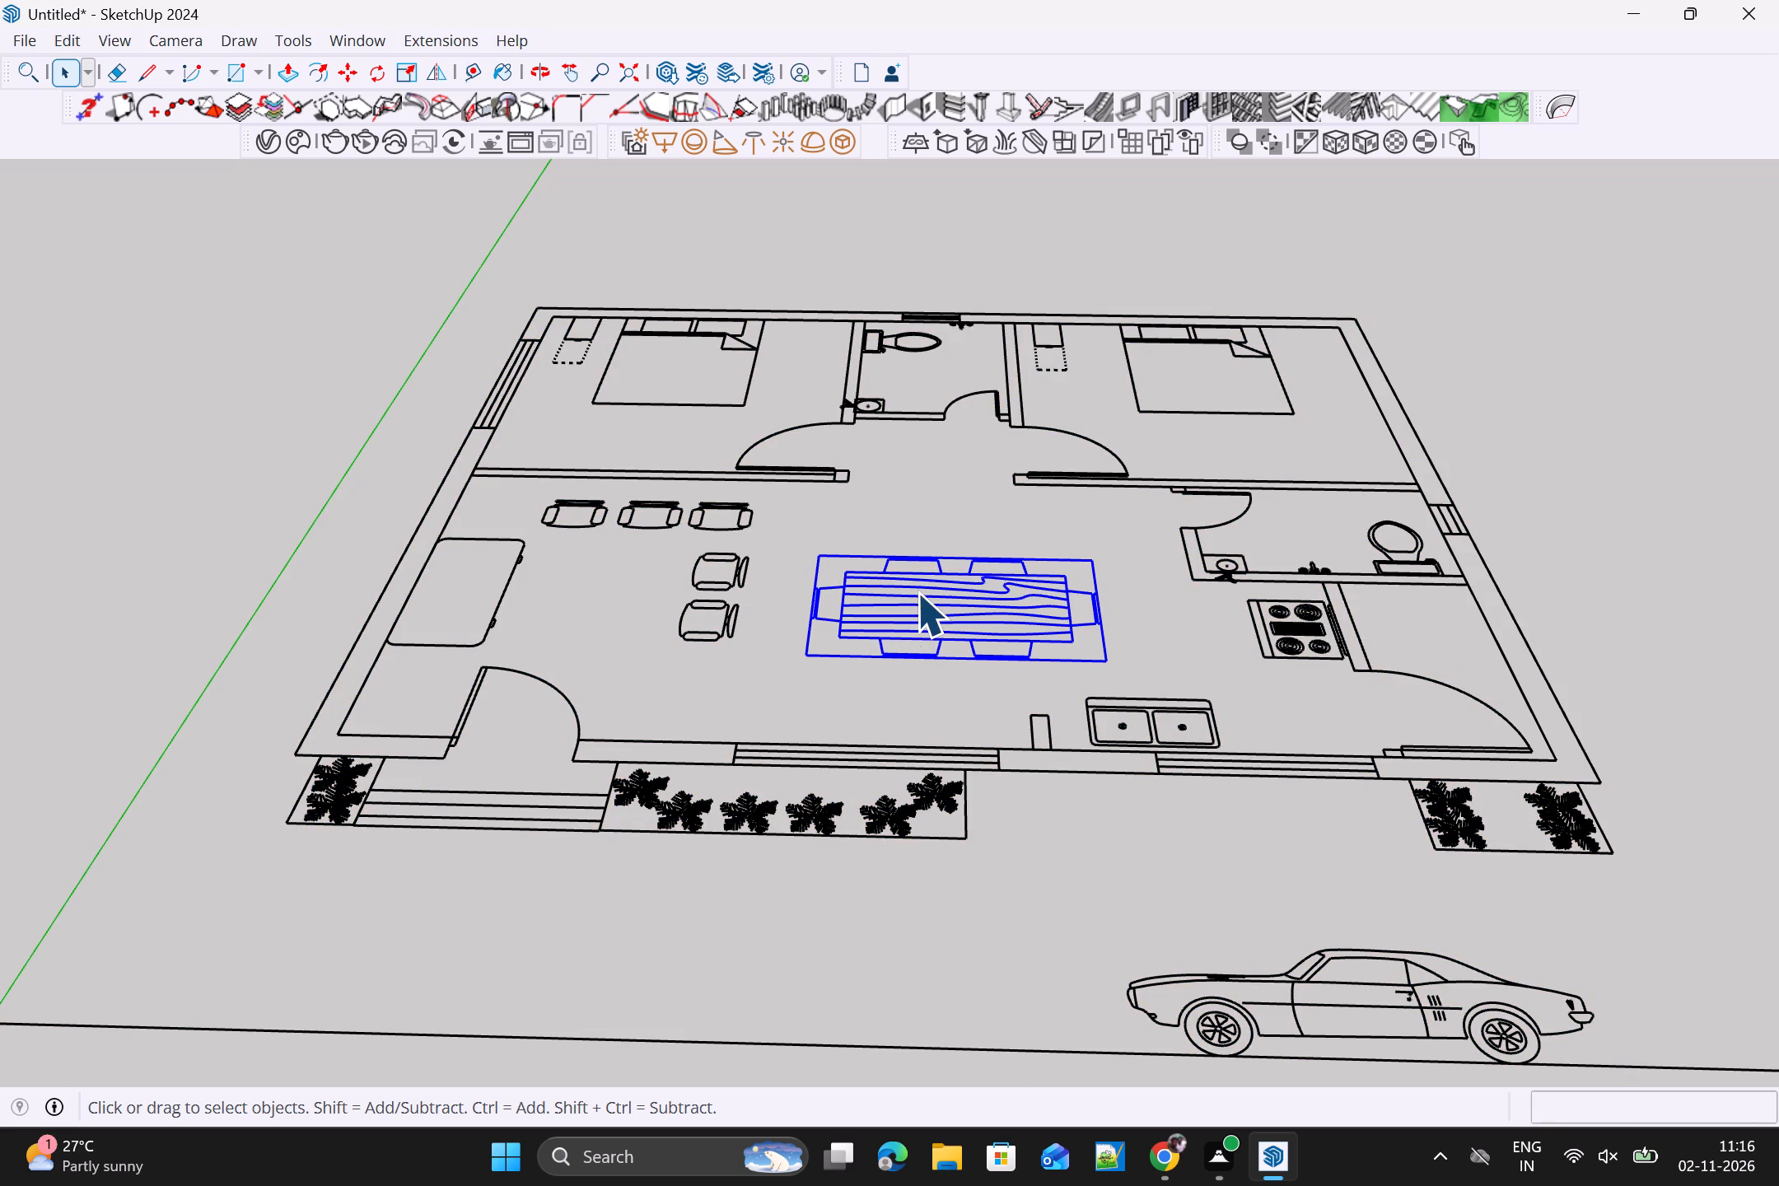
key(Delete)
click(1240, 985)
key(Delete)
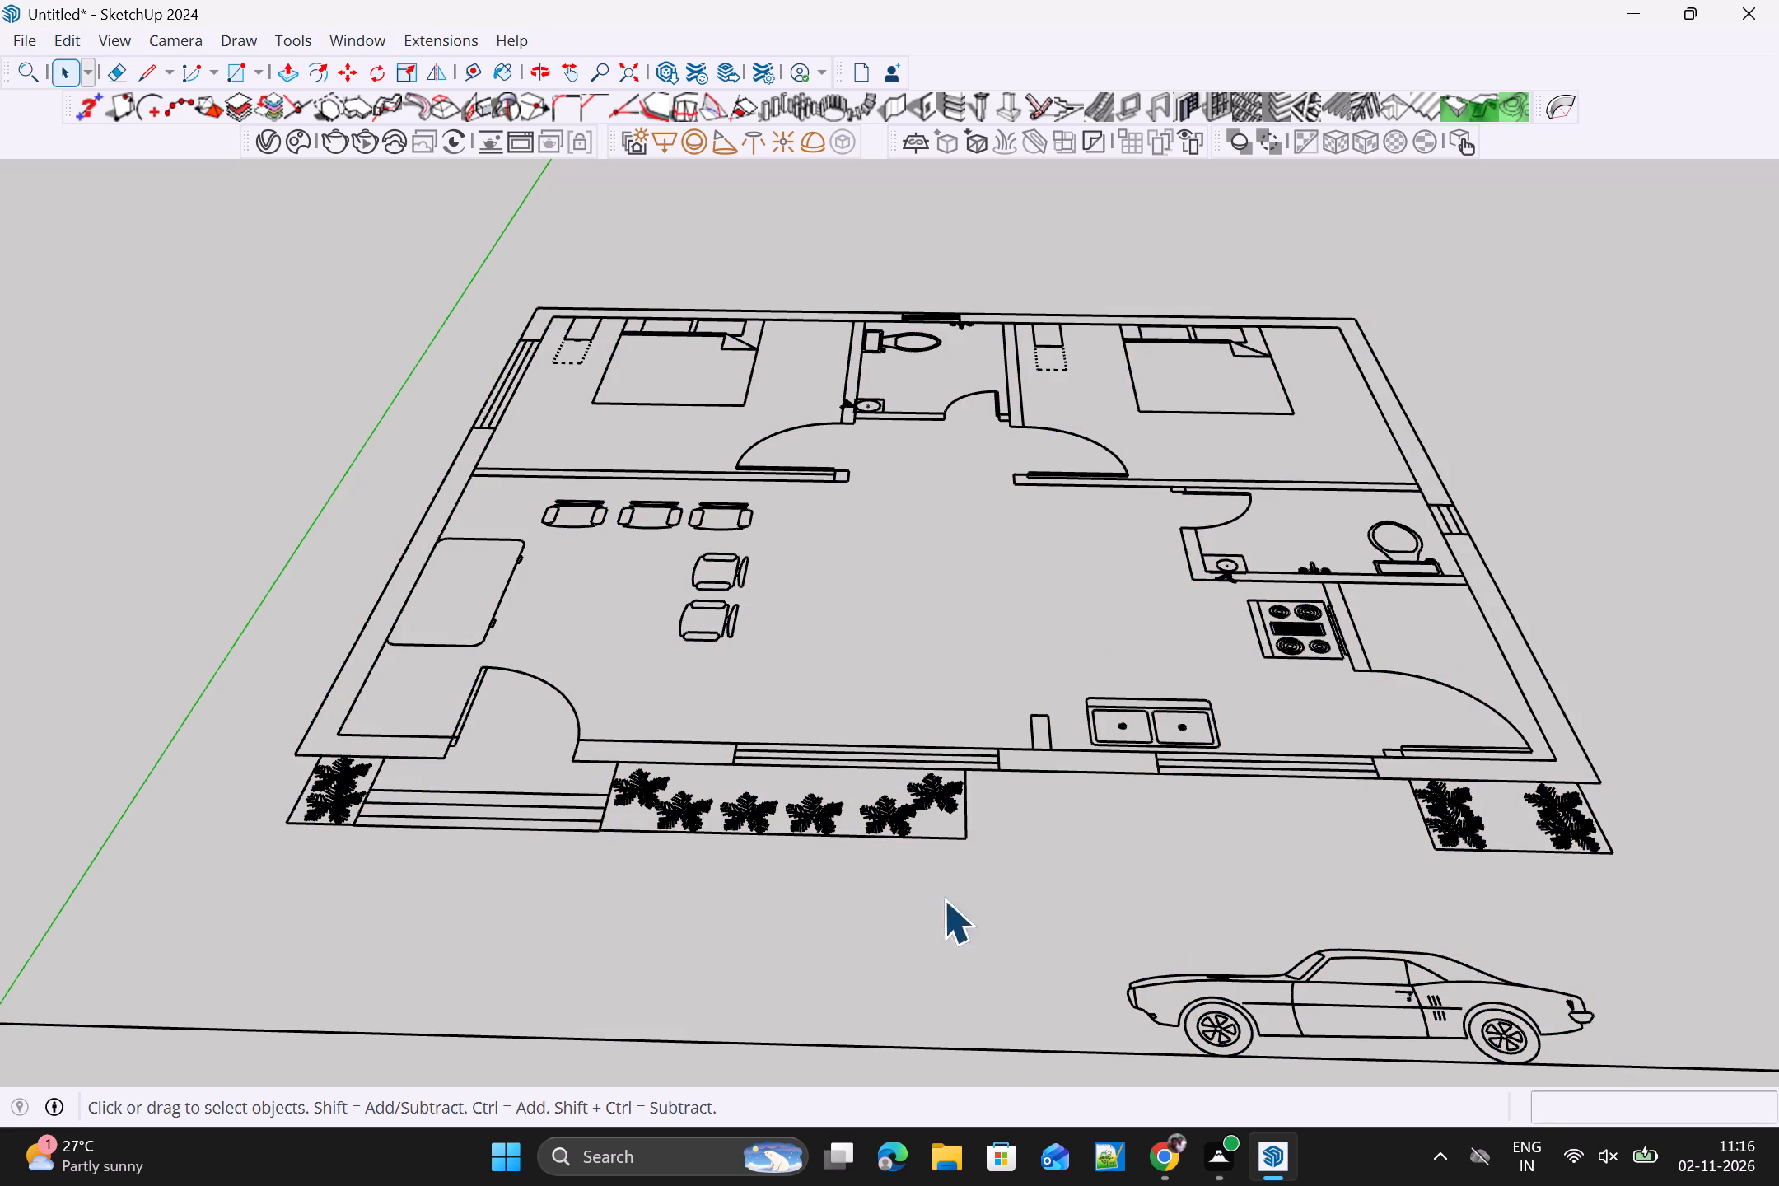
click(1367, 986)
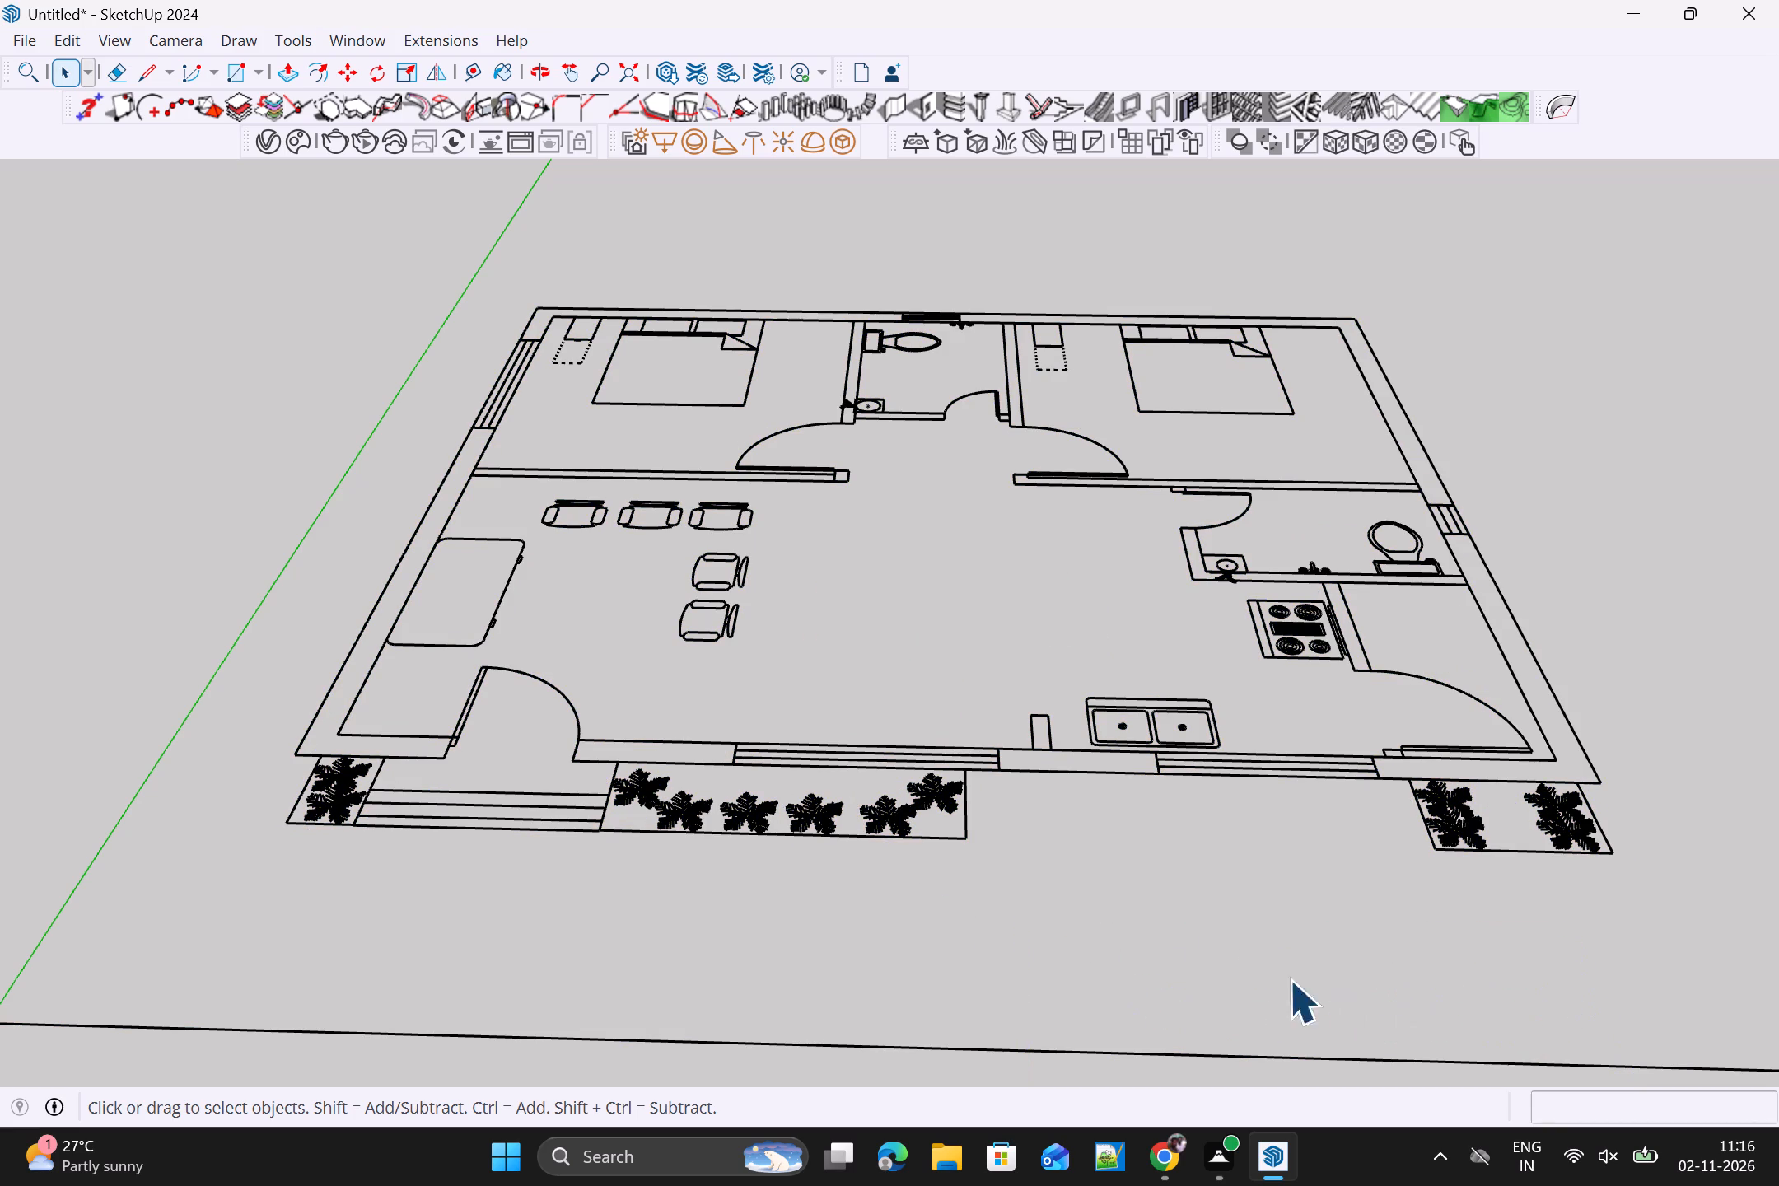
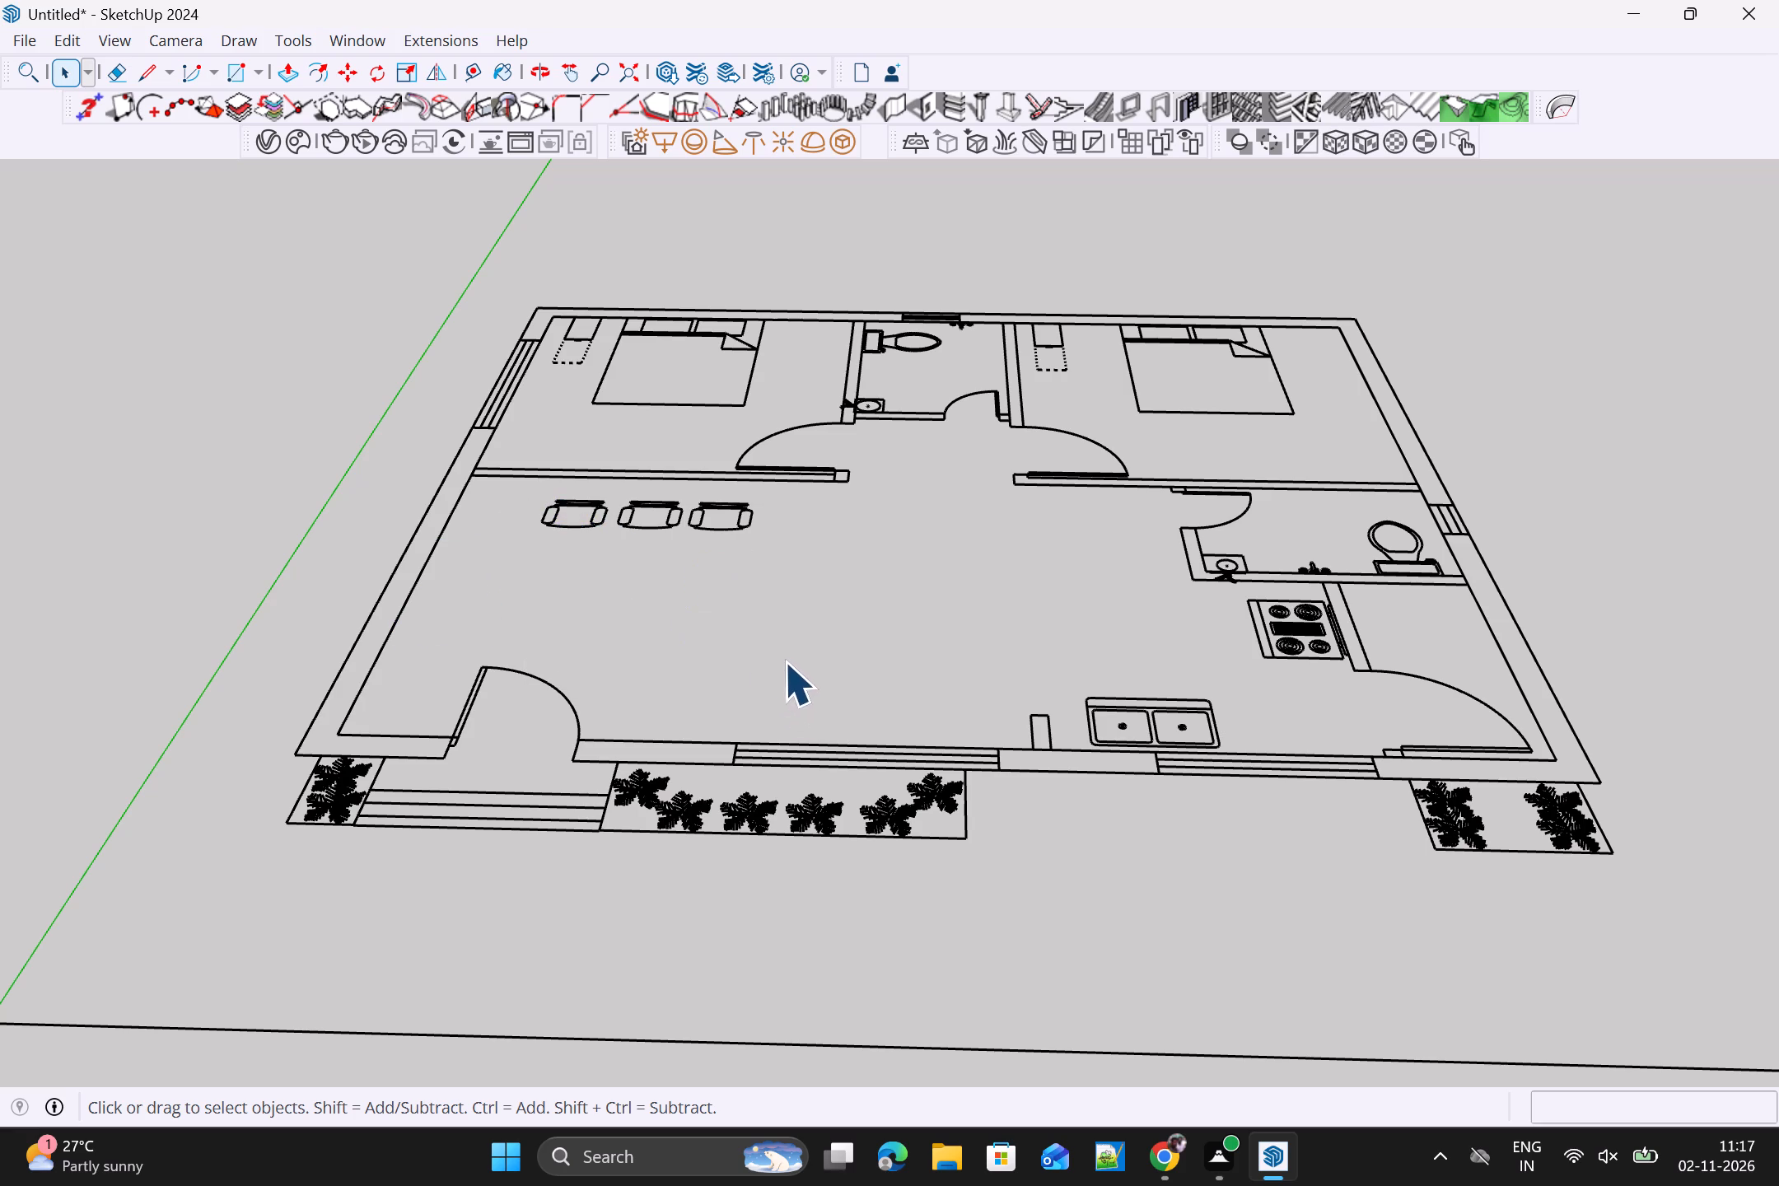
Delete the three chair blocks in the living area, plus the double-sink and stove blocks in the kitchen.
drag(525, 499, 789, 605)
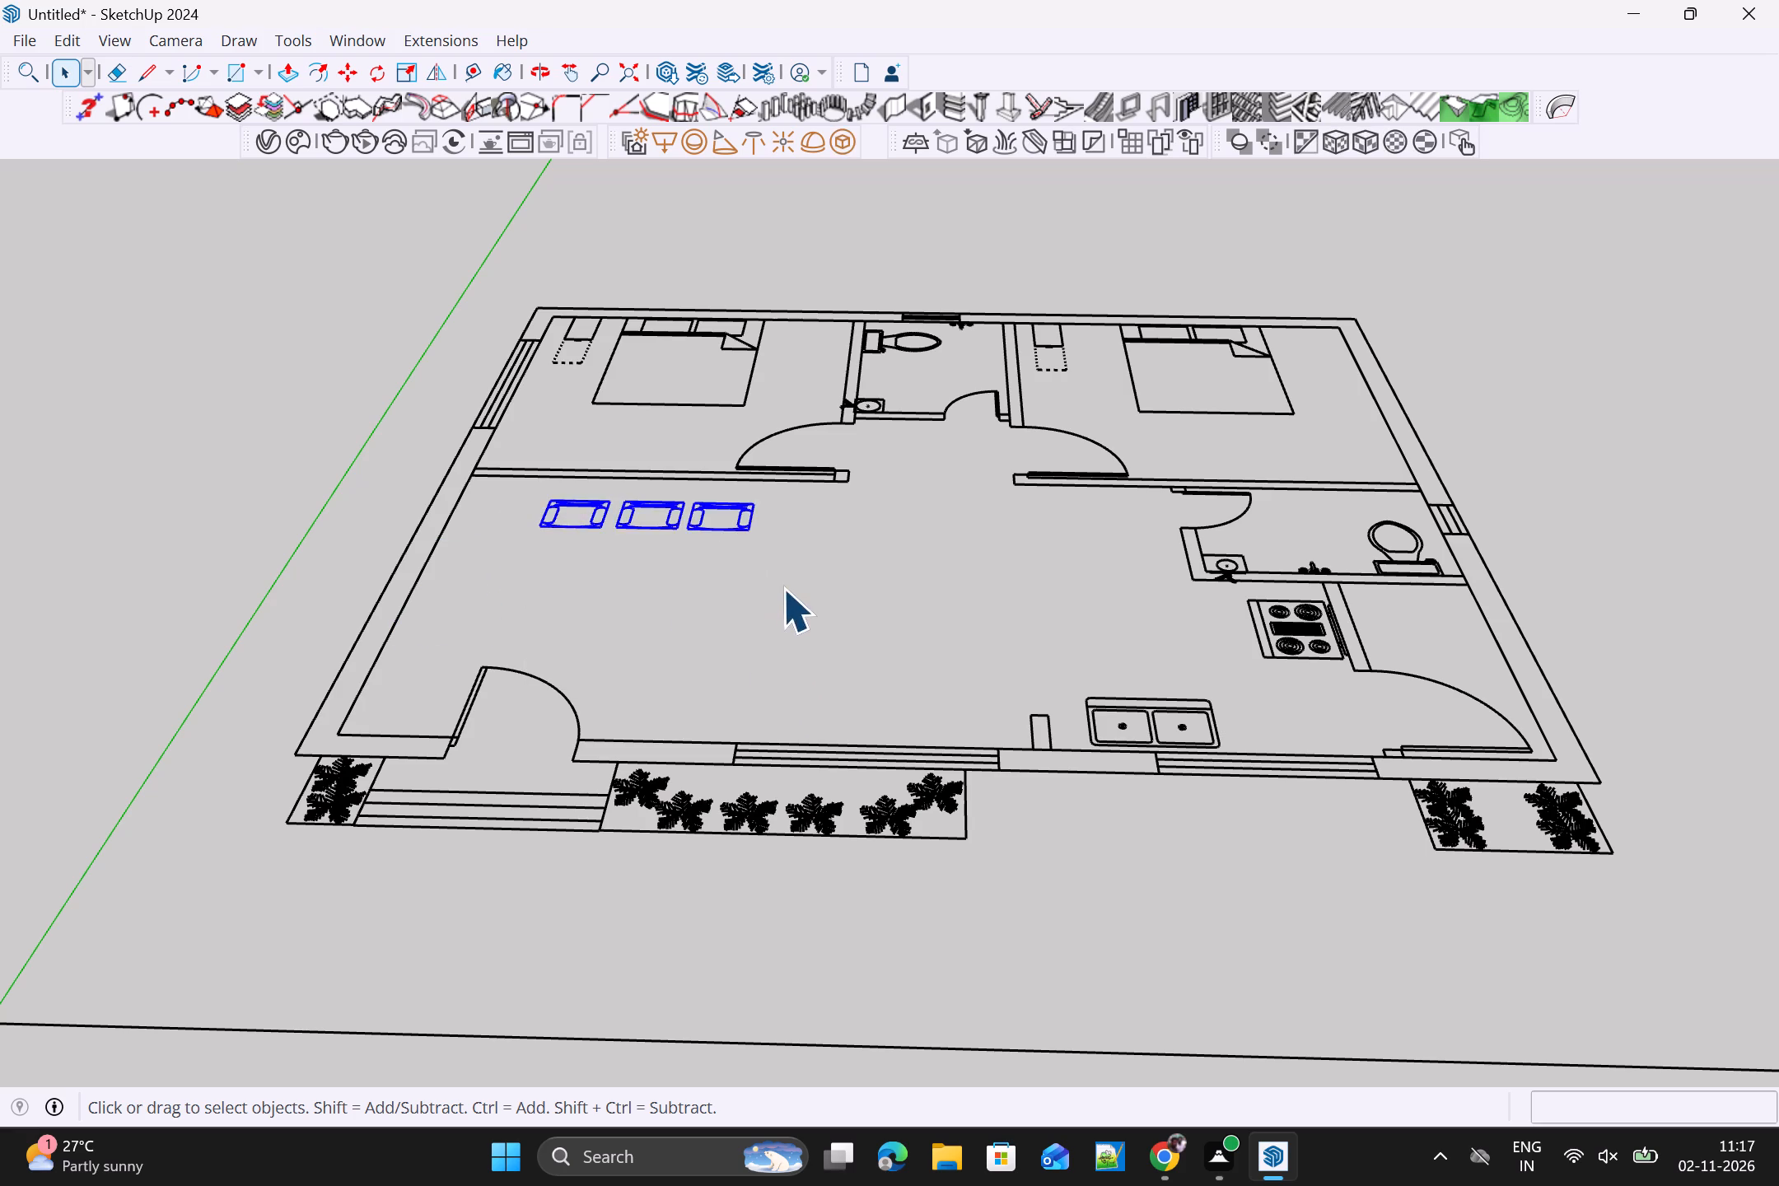
key(Delete)
click(1149, 714)
key(Delete)
drag(1172, 707, 1324, 648)
click(1309, 629)
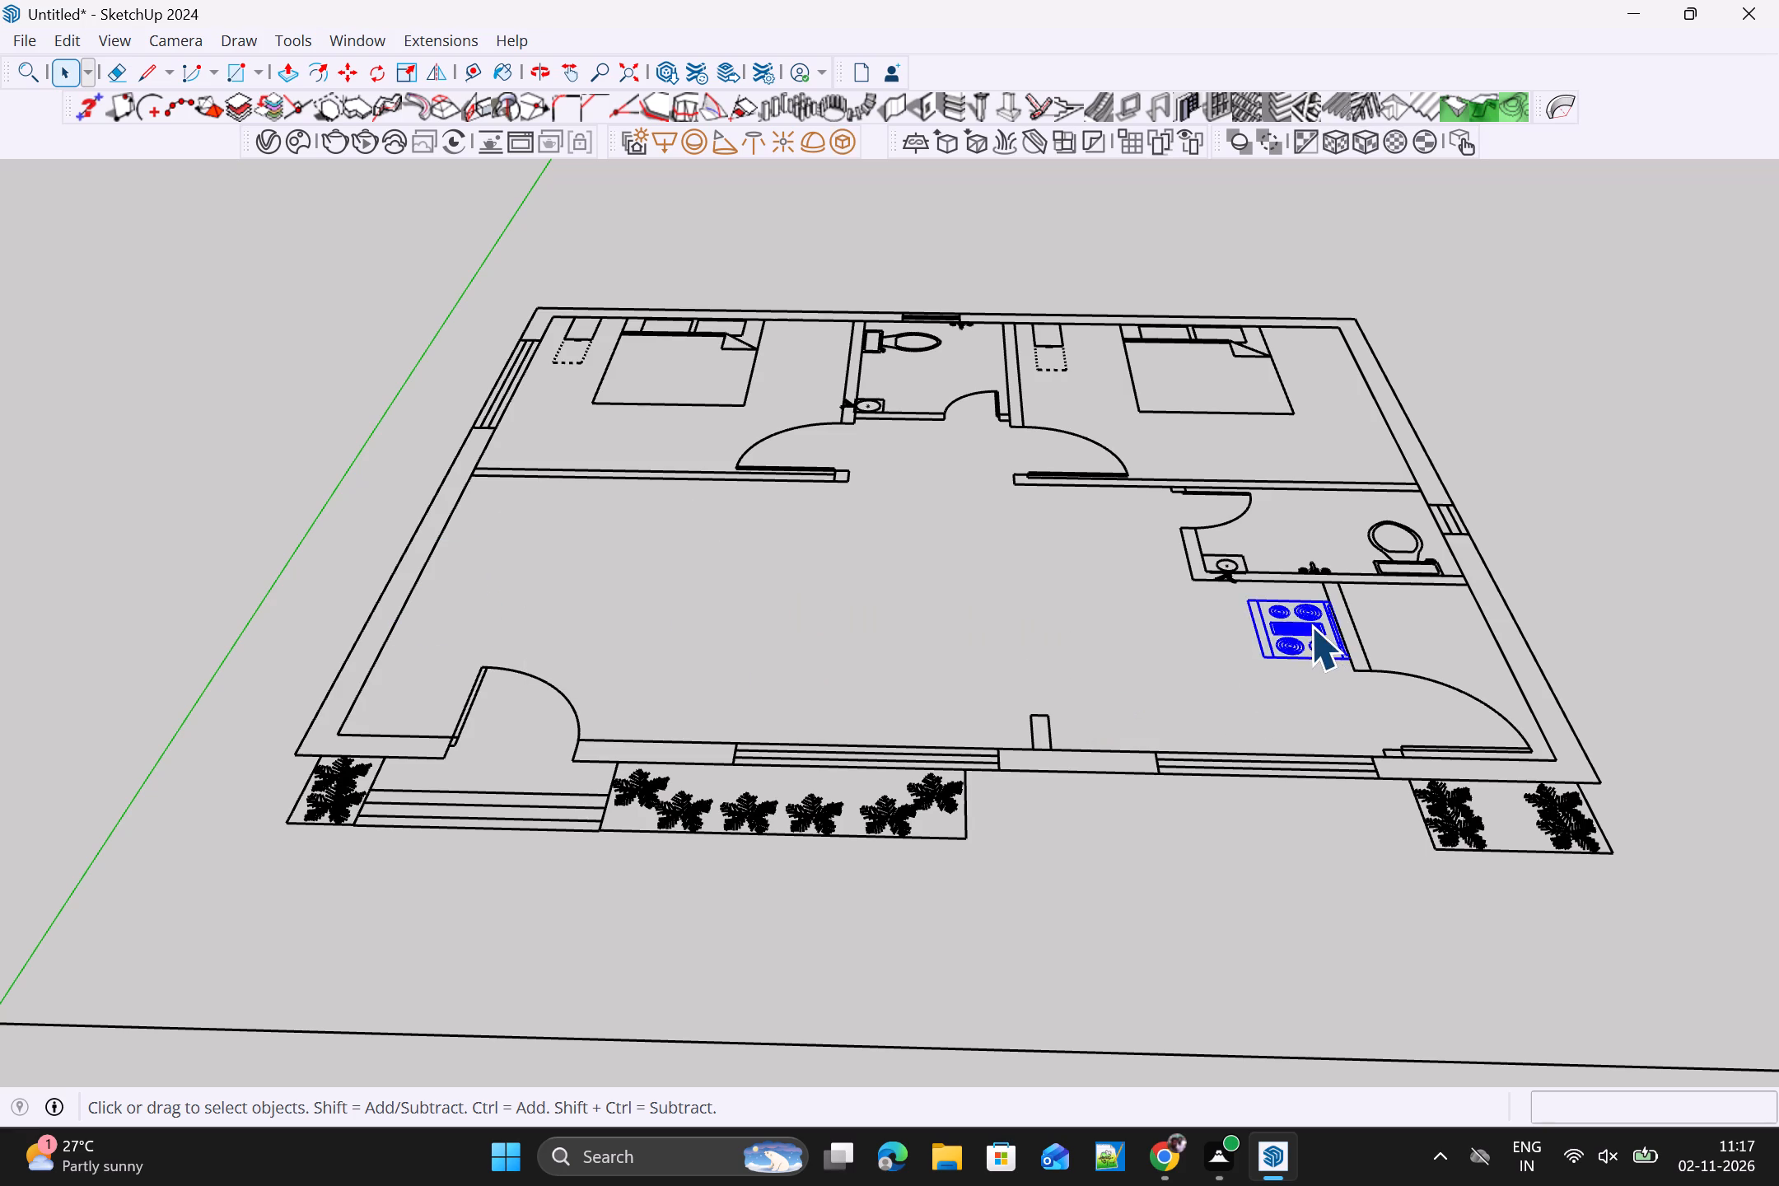
key(Delete)
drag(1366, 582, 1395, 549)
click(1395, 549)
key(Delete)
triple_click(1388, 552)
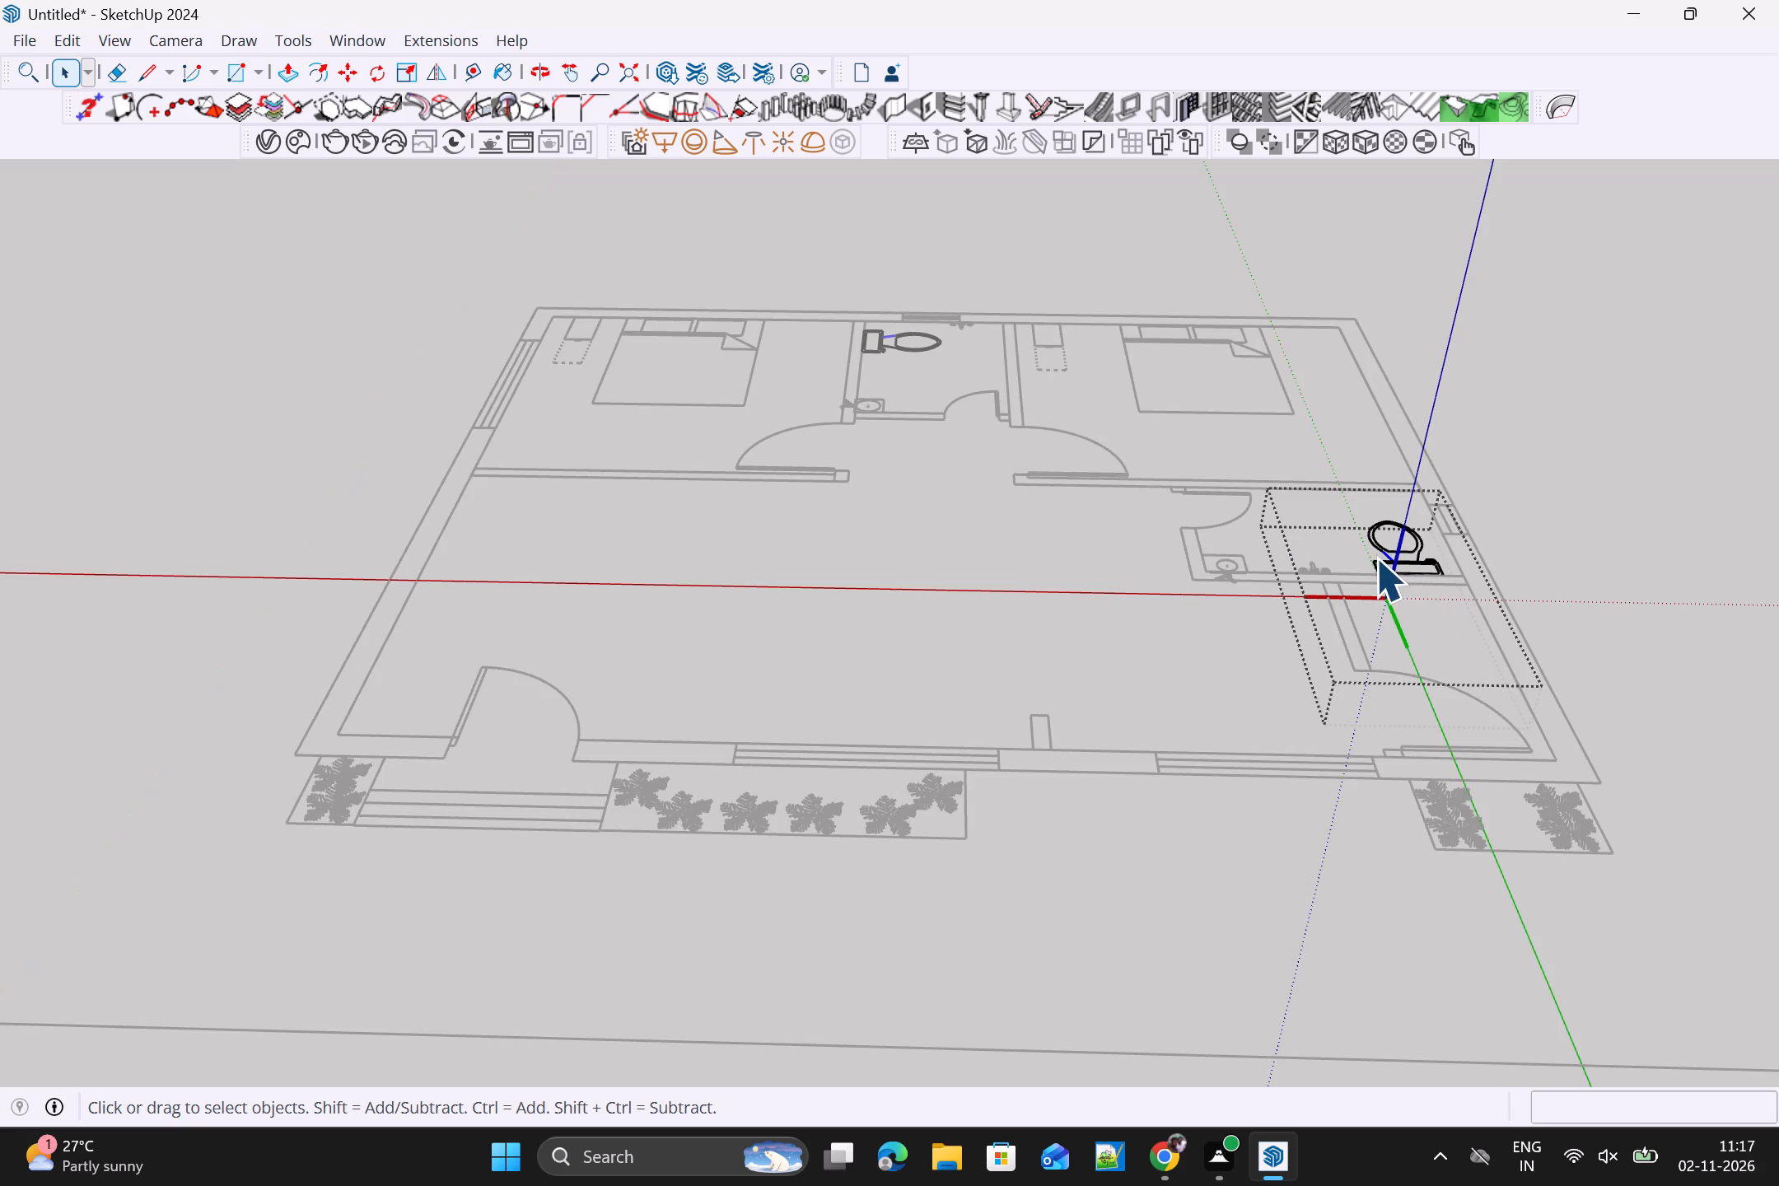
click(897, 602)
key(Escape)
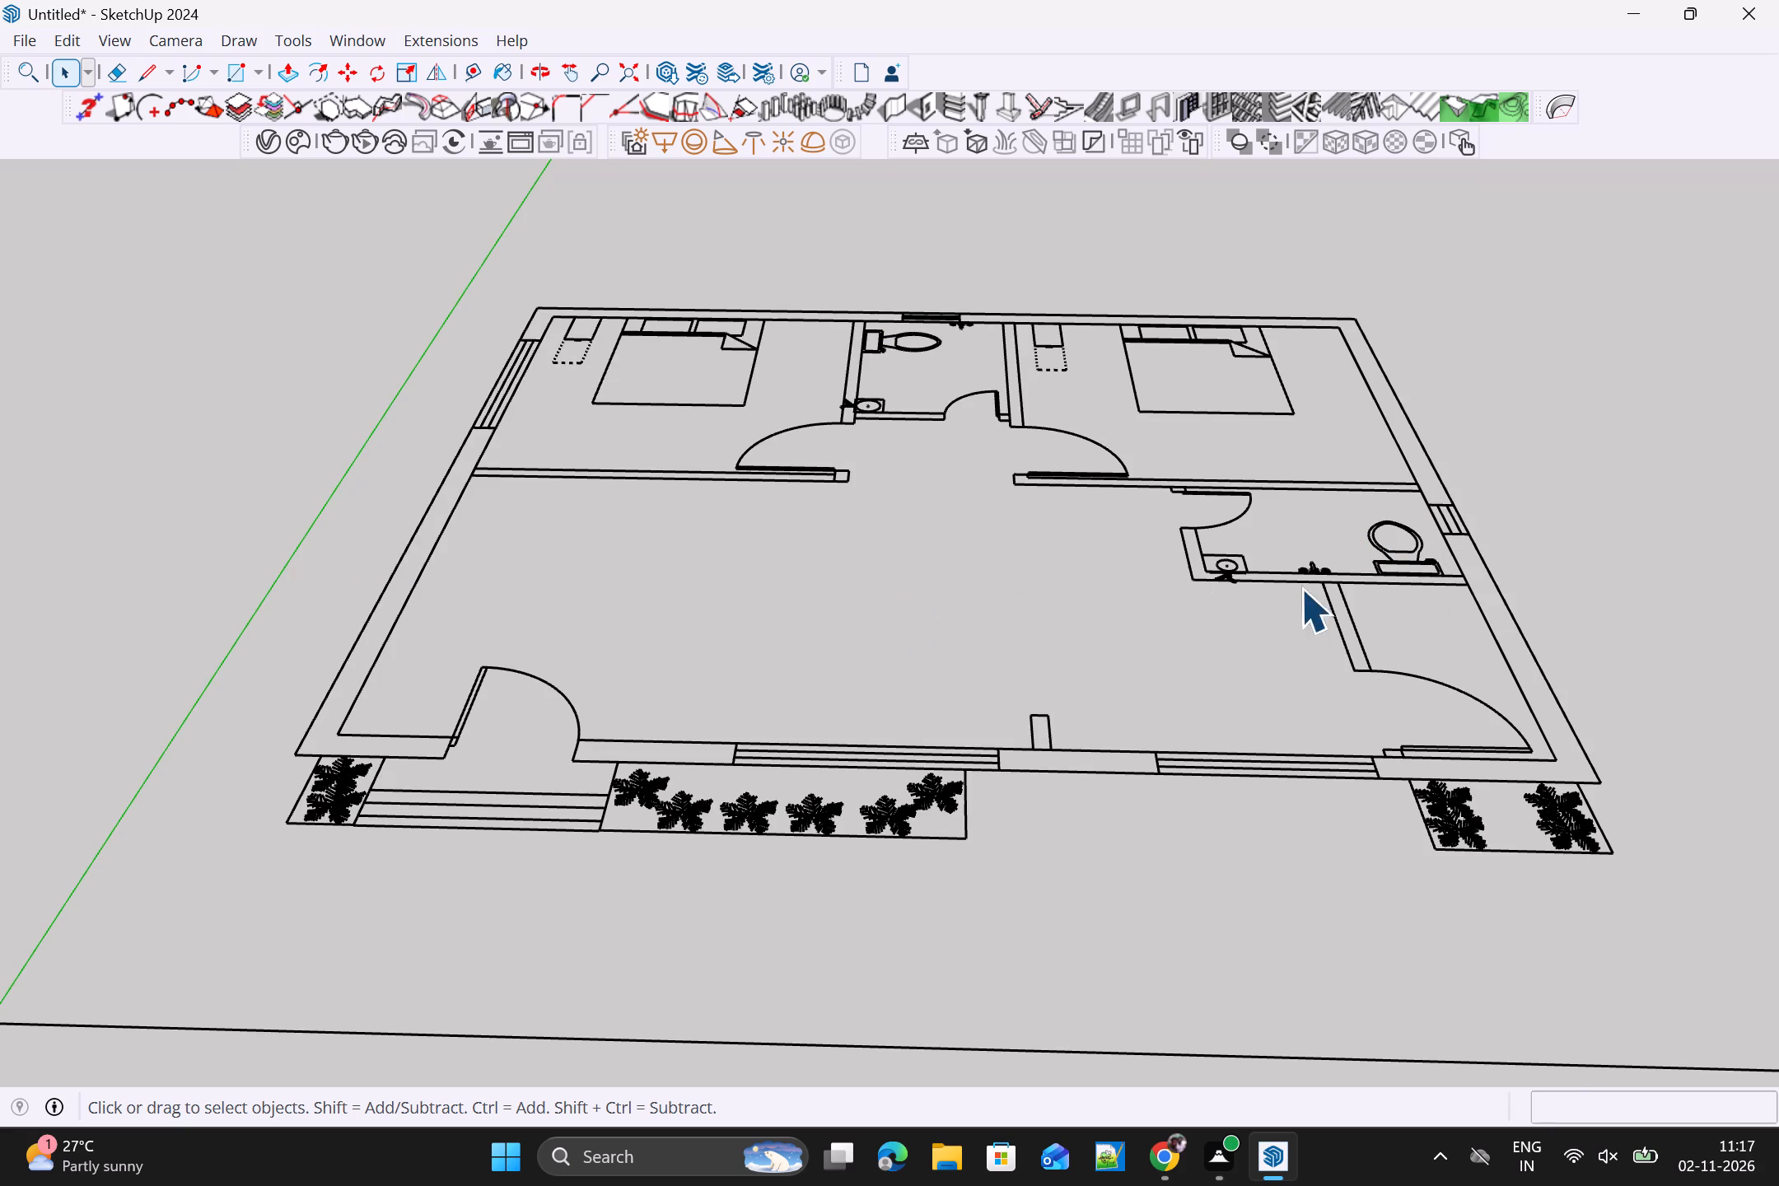
Select the toilet block in the bathroom next to the kitchen.
drag(1304, 590, 1335, 604)
click(1401, 544)
click(1403, 555)
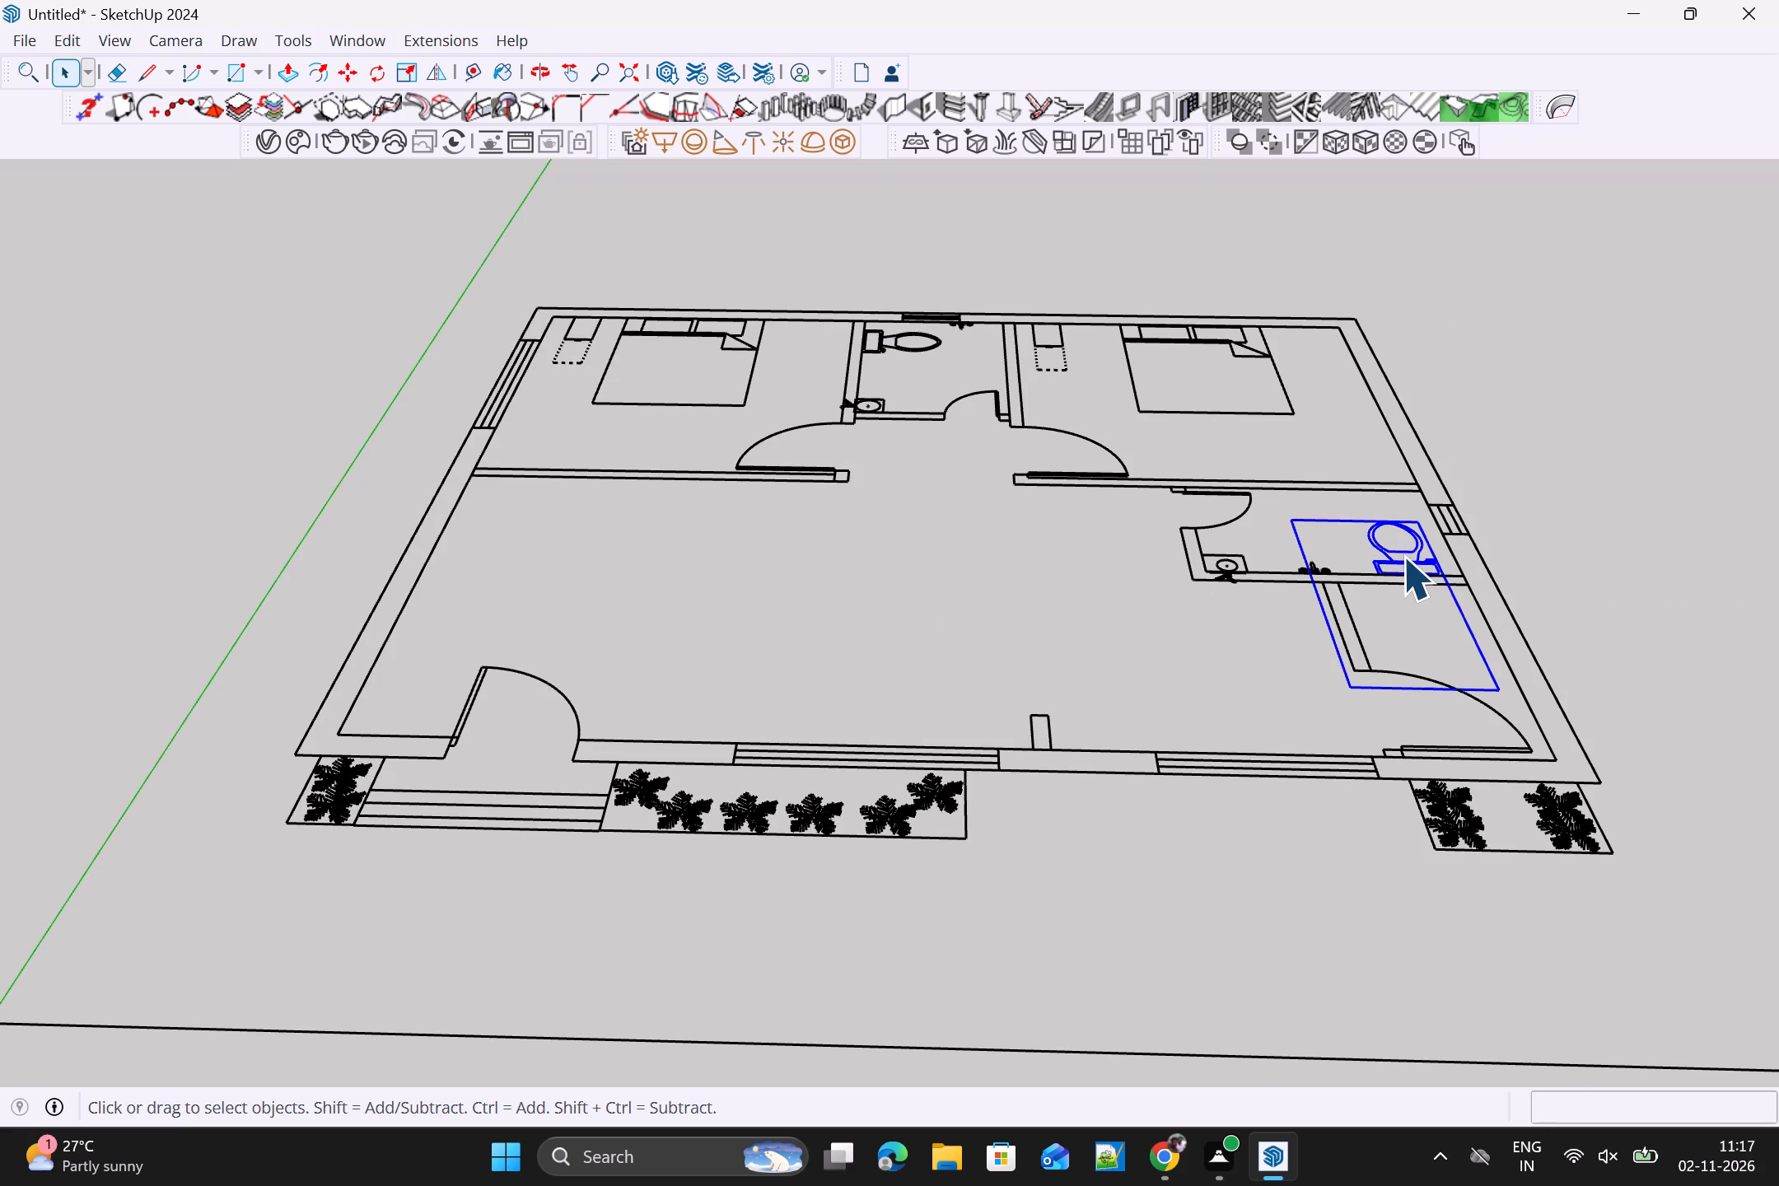
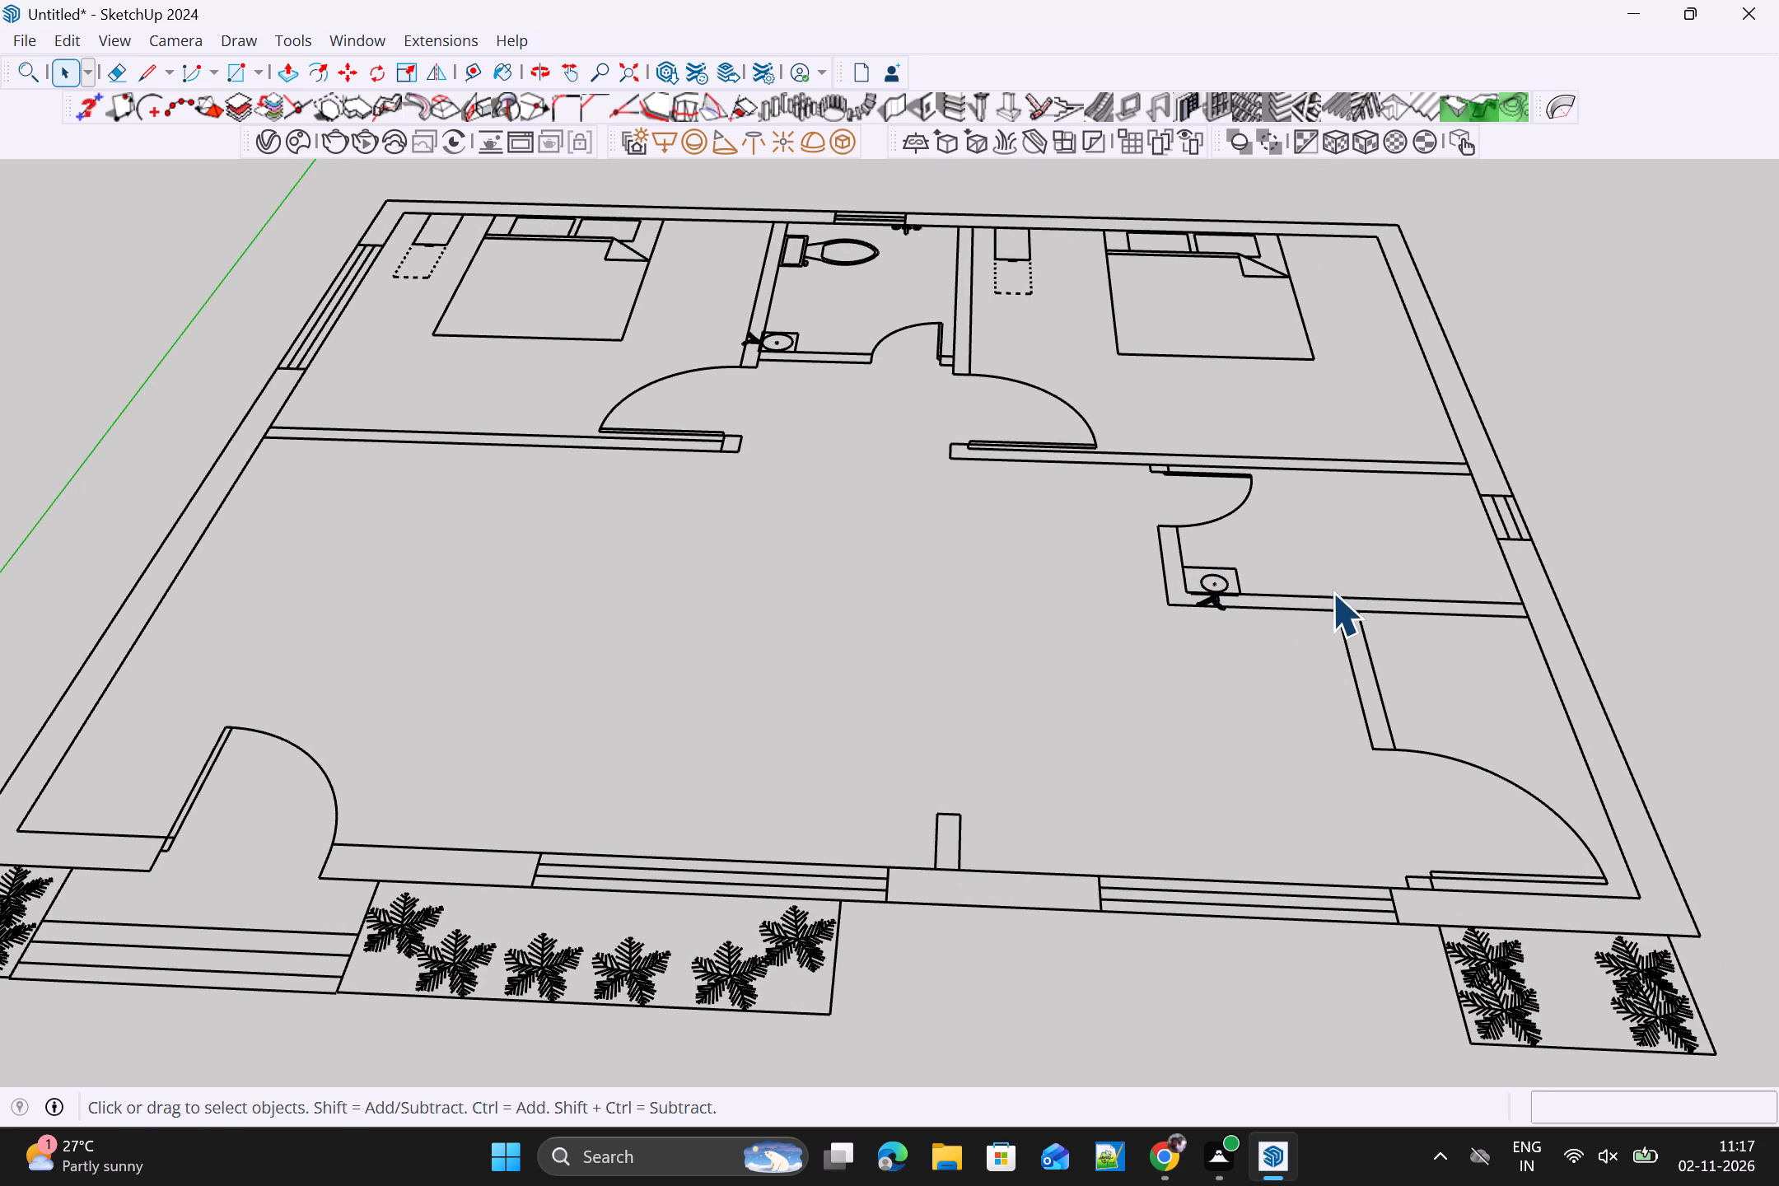
Delete the double bed block in the right-hand bedroom of the plan and the toilet block in the bathroom between the bedrooms.
click(1081, 312)
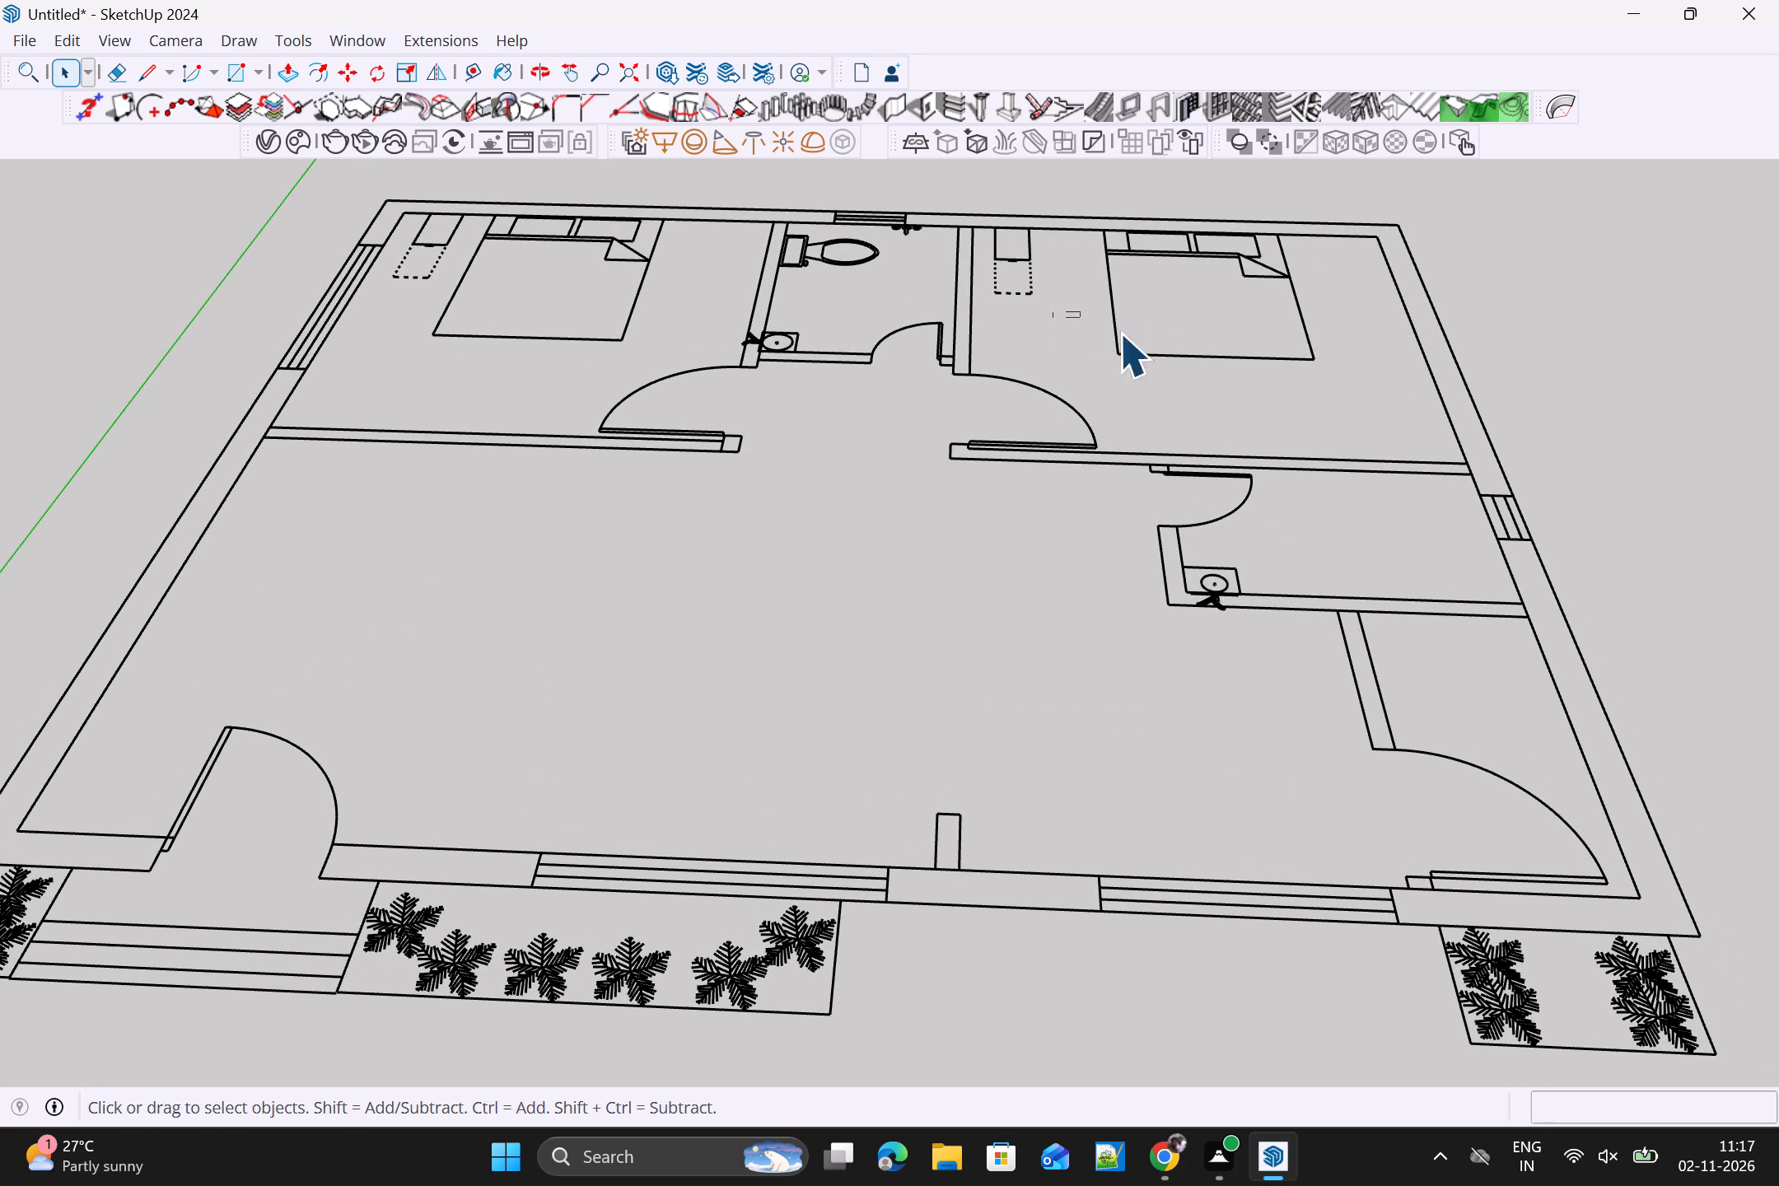
double_click(1161, 328)
key(Delete)
click(1148, 273)
click(1148, 250)
key(Delete)
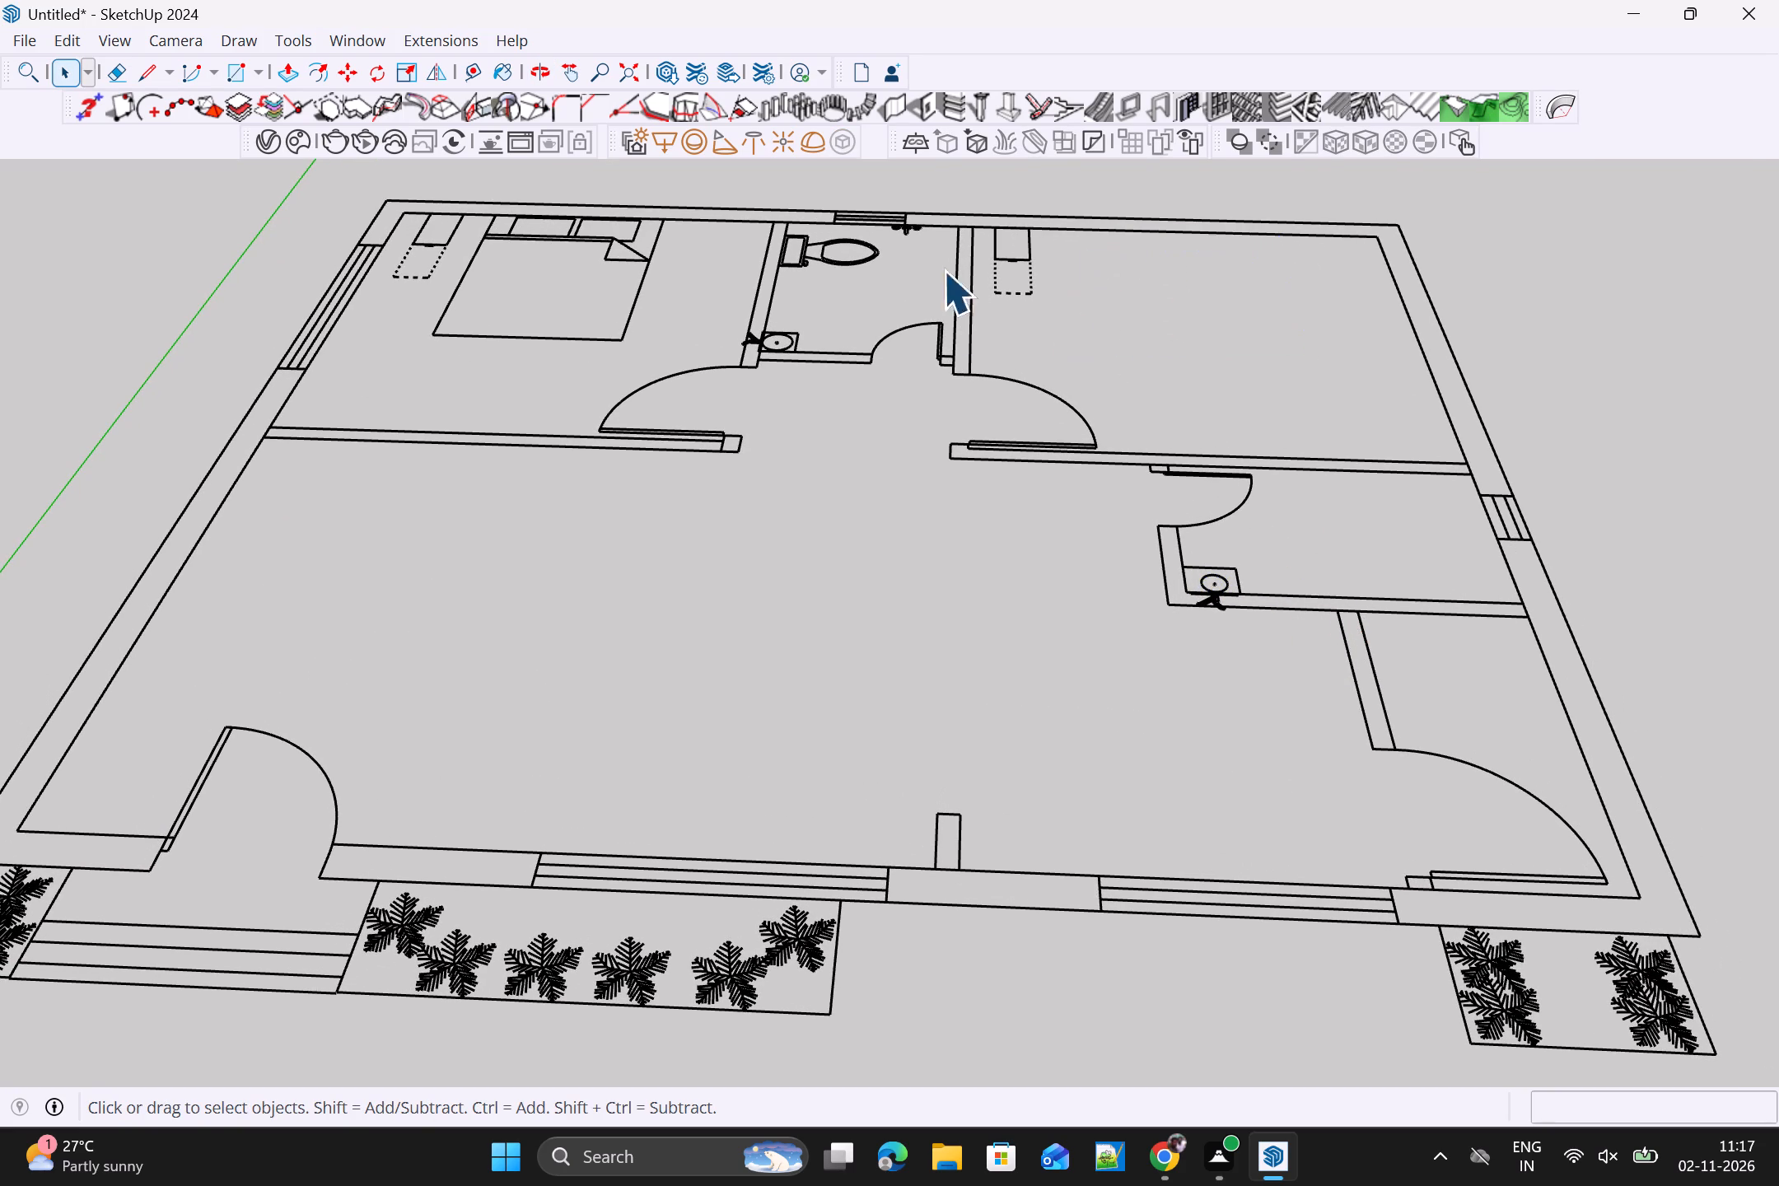
click(821, 256)
key(Delete)
Delete the small, partly dashed rectangular block against the outer wall of the right-hand bedroom, beside the bathroom wall.
click(1034, 272)
click(1020, 249)
key(Delete)
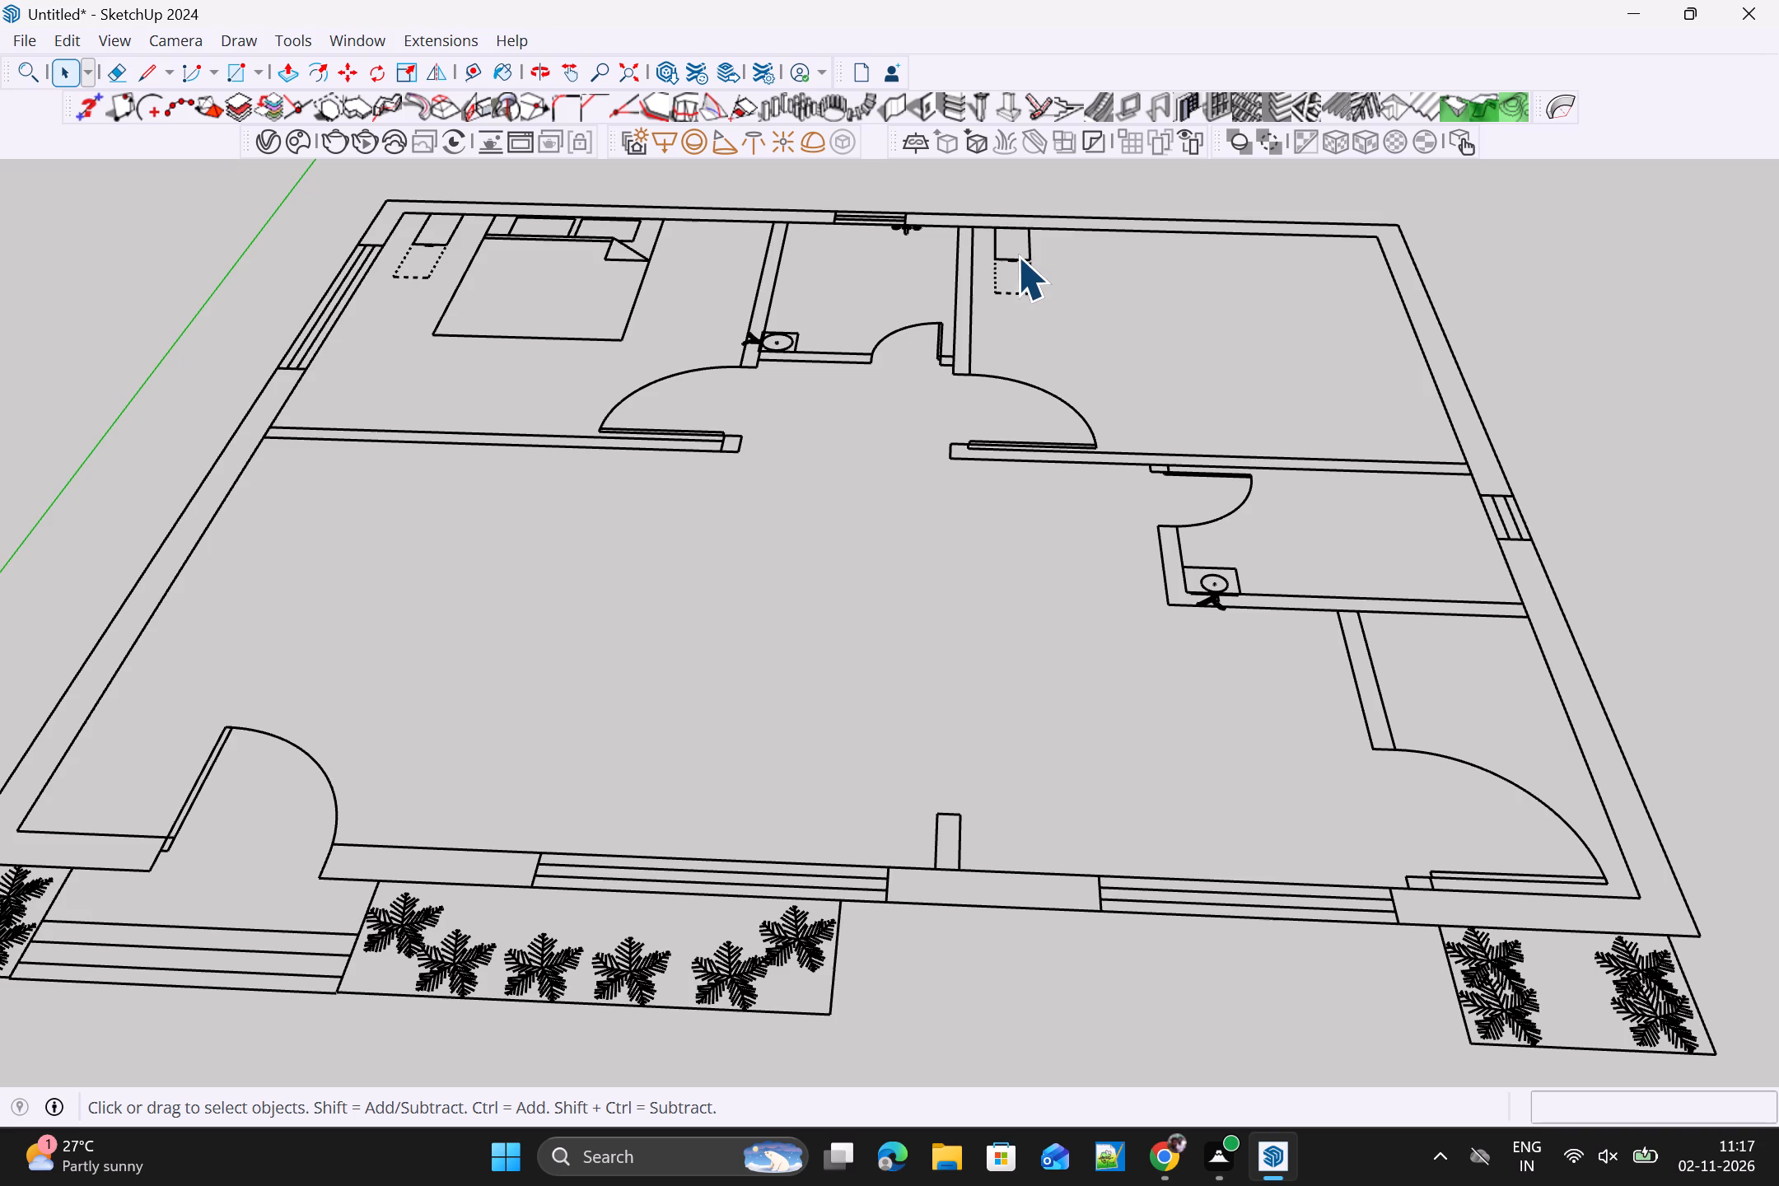
click(1023, 261)
click(1058, 267)
key(Delete)
click(1021, 262)
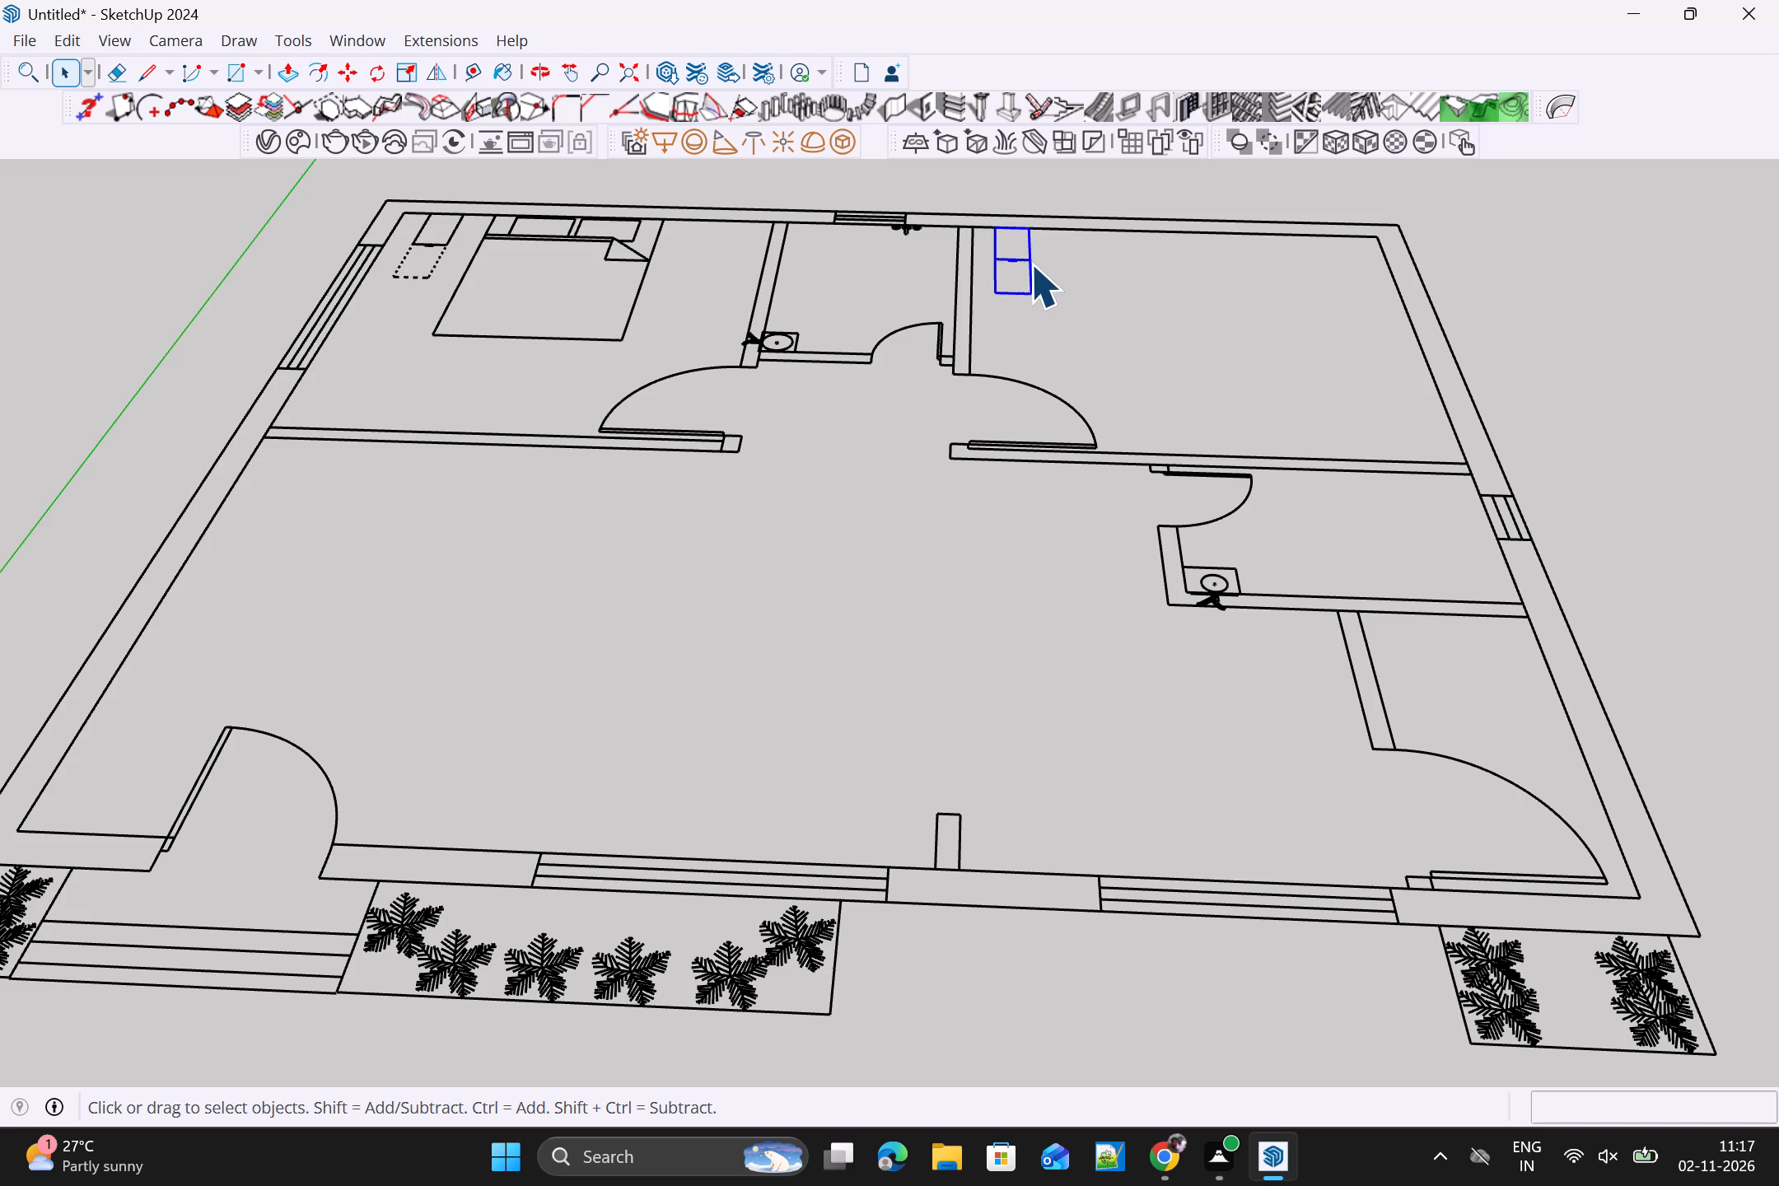
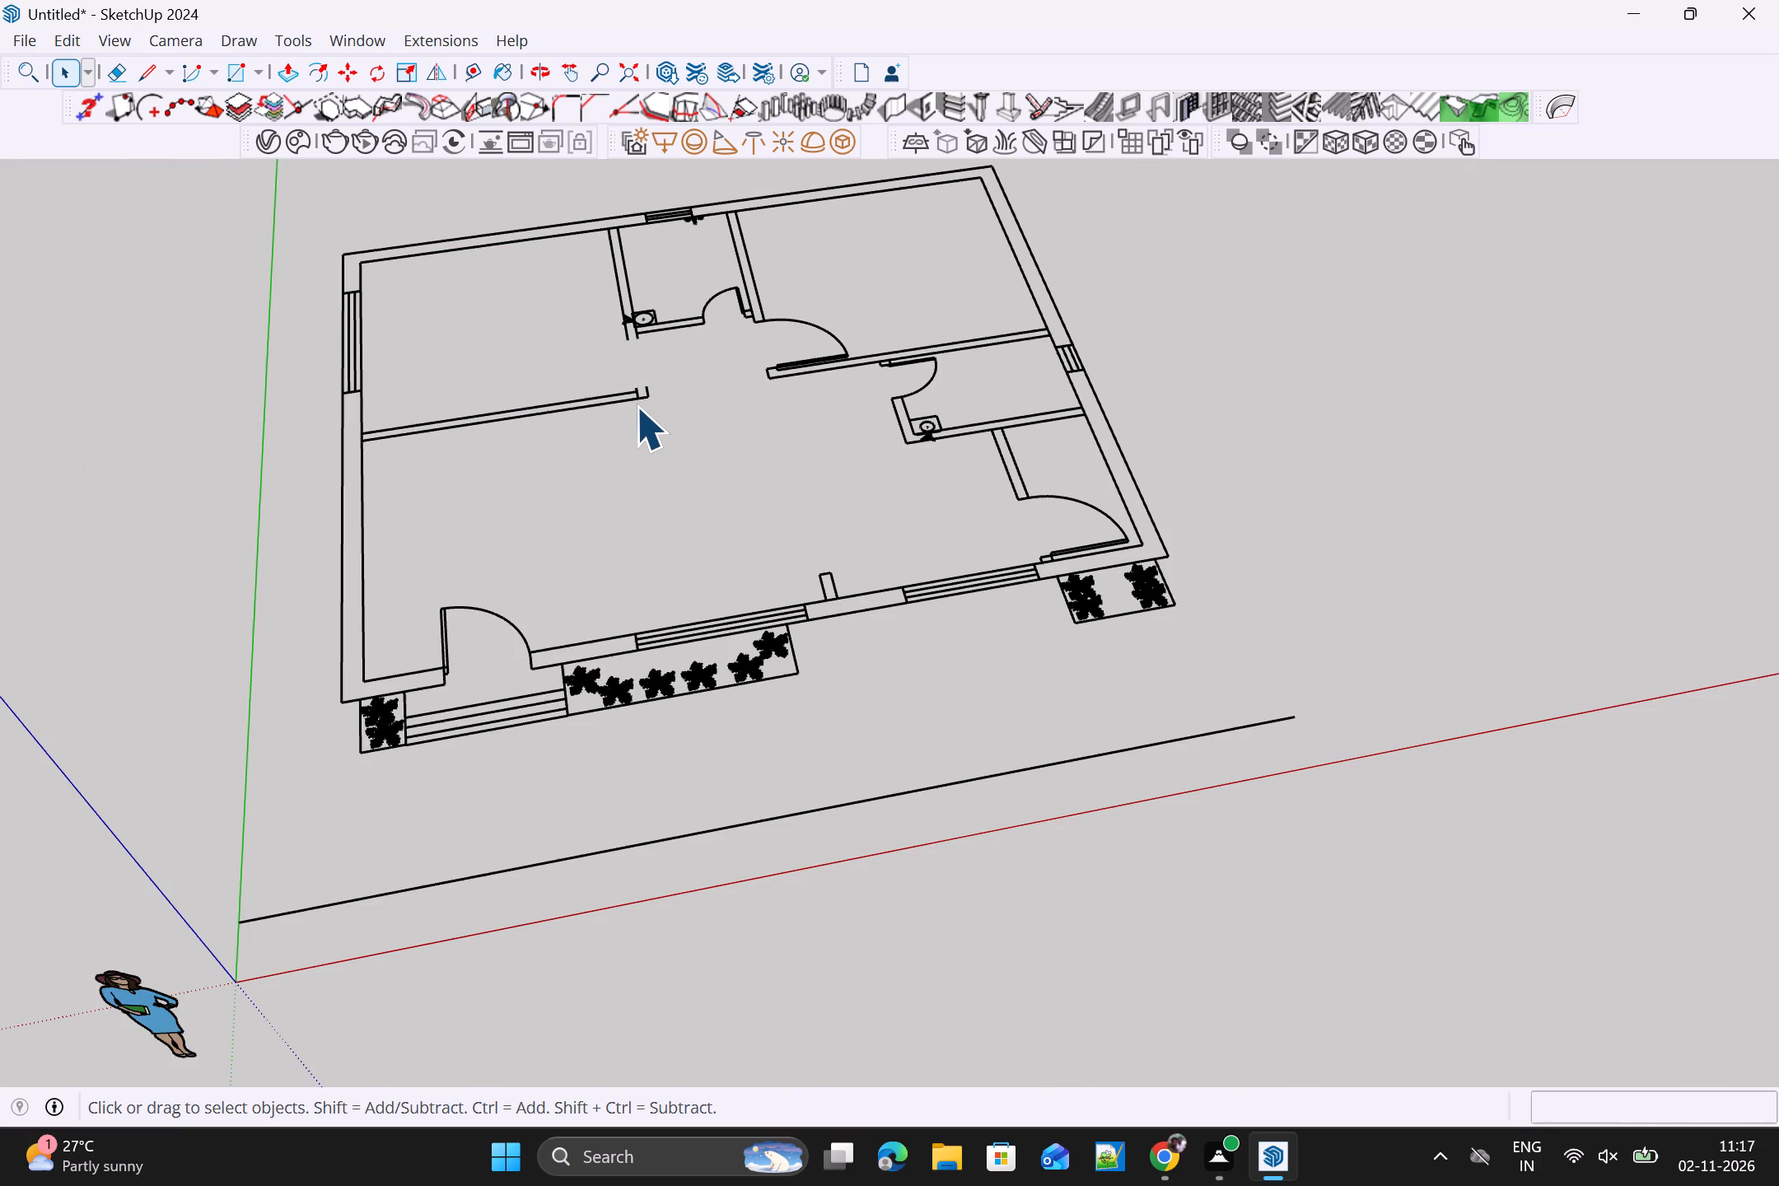
Undo the deletion of the bed and door blocks in the left-hand bedroom, and select only the double bed block.
key(ctrl+z)
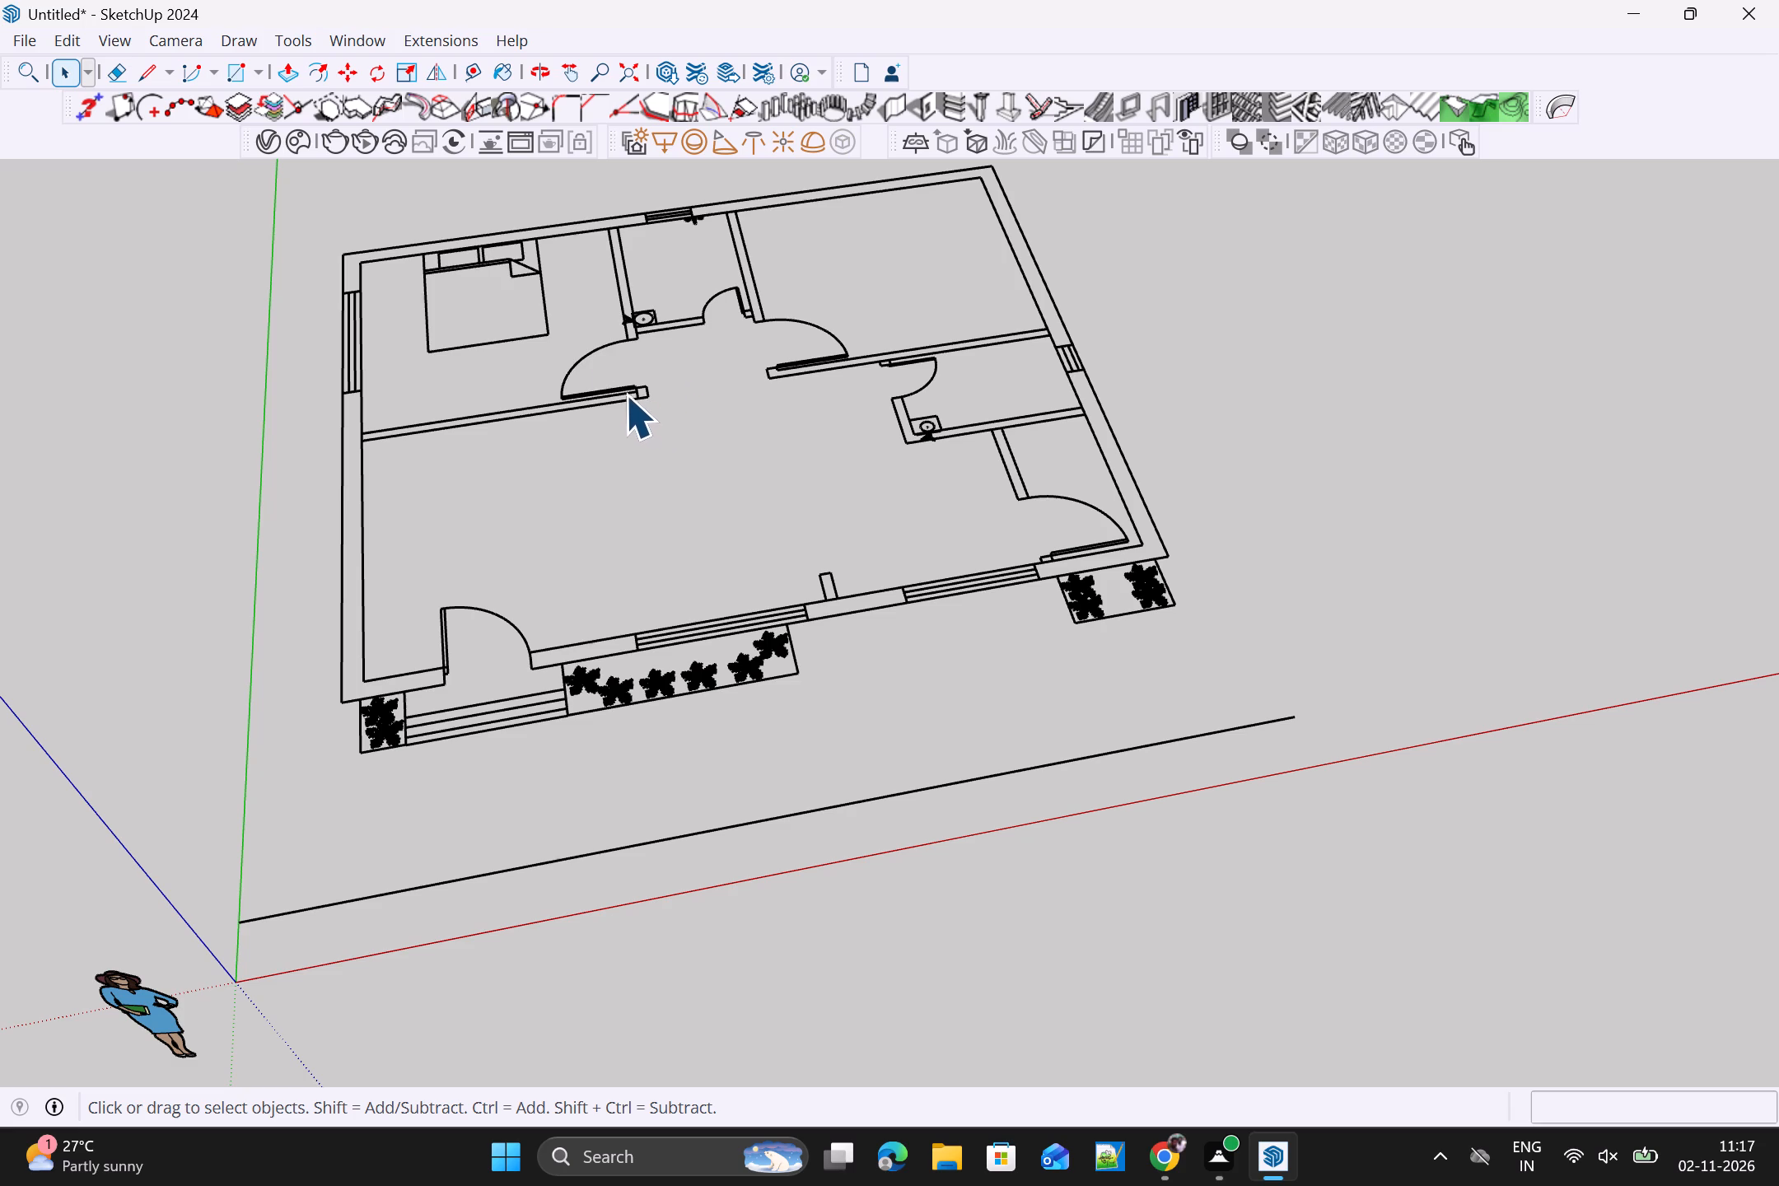
click(485, 265)
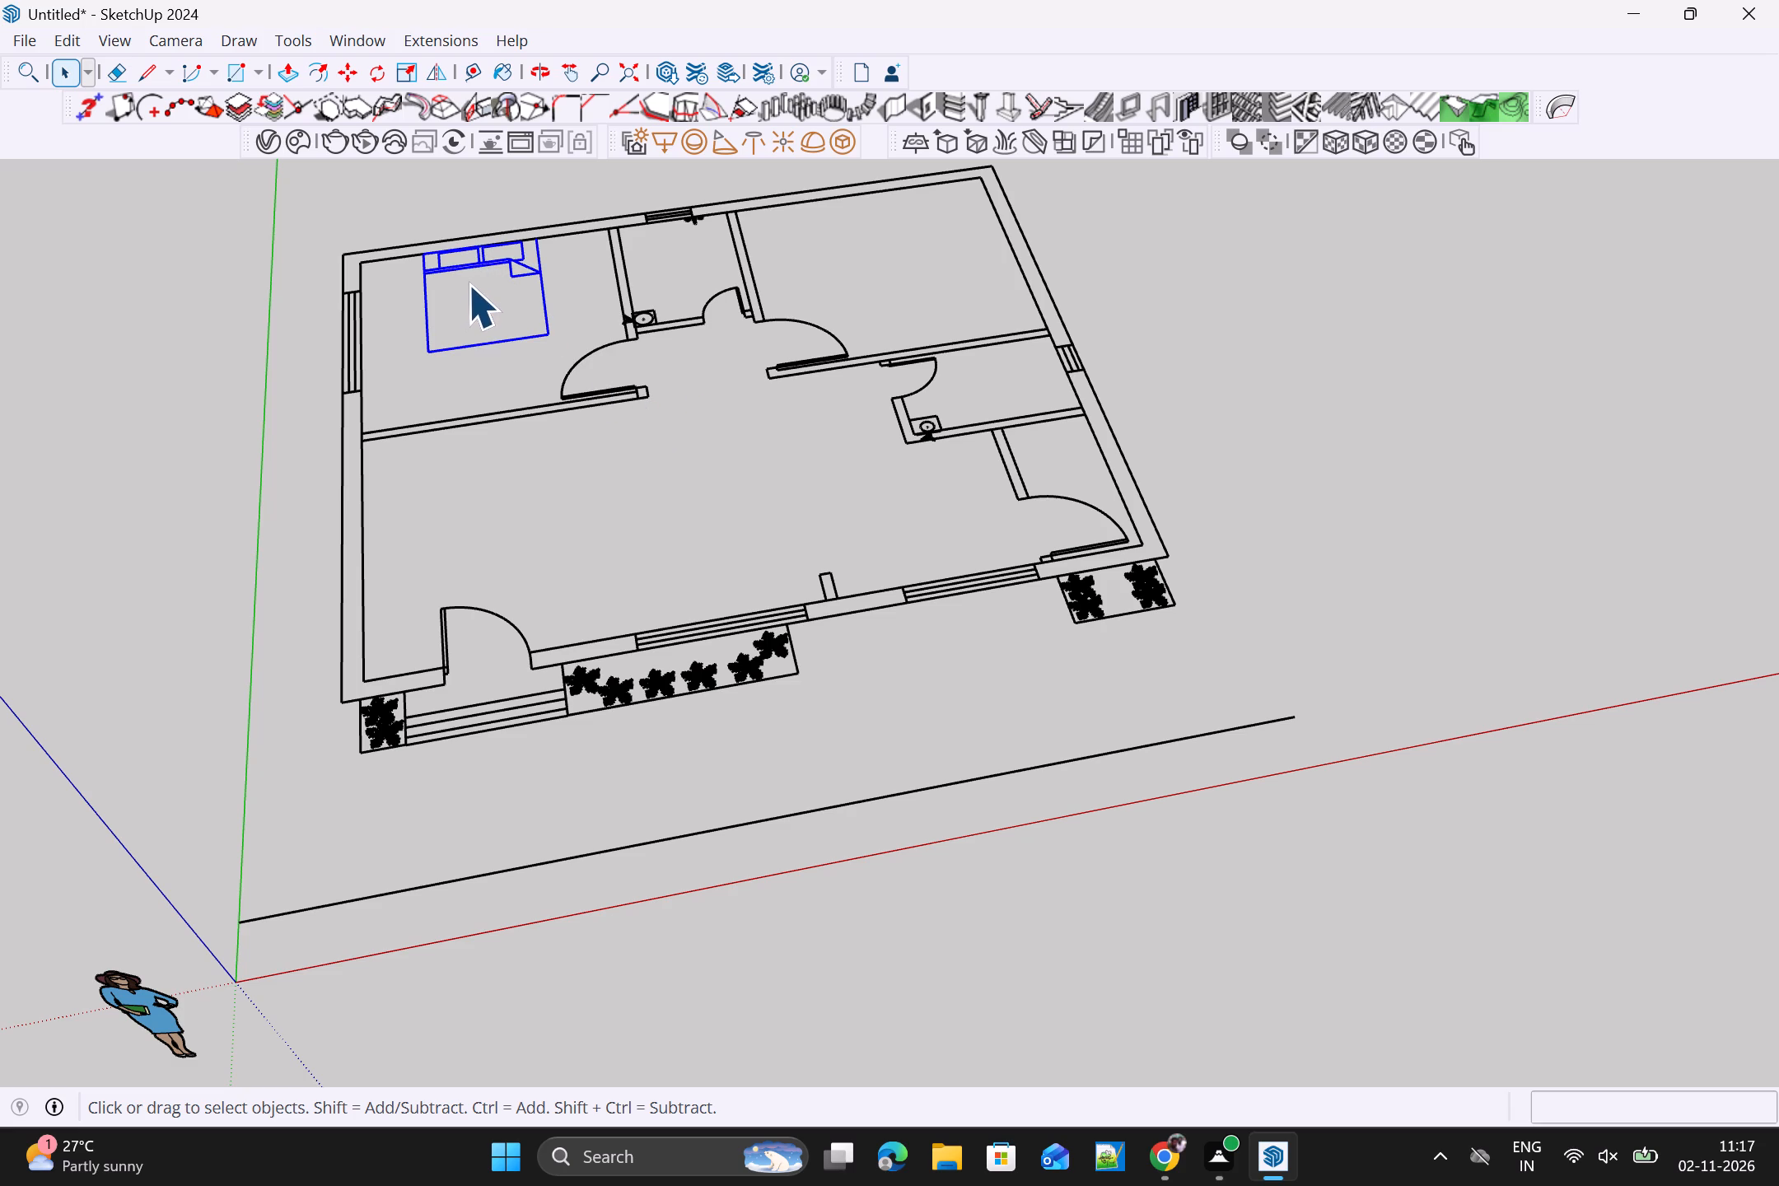
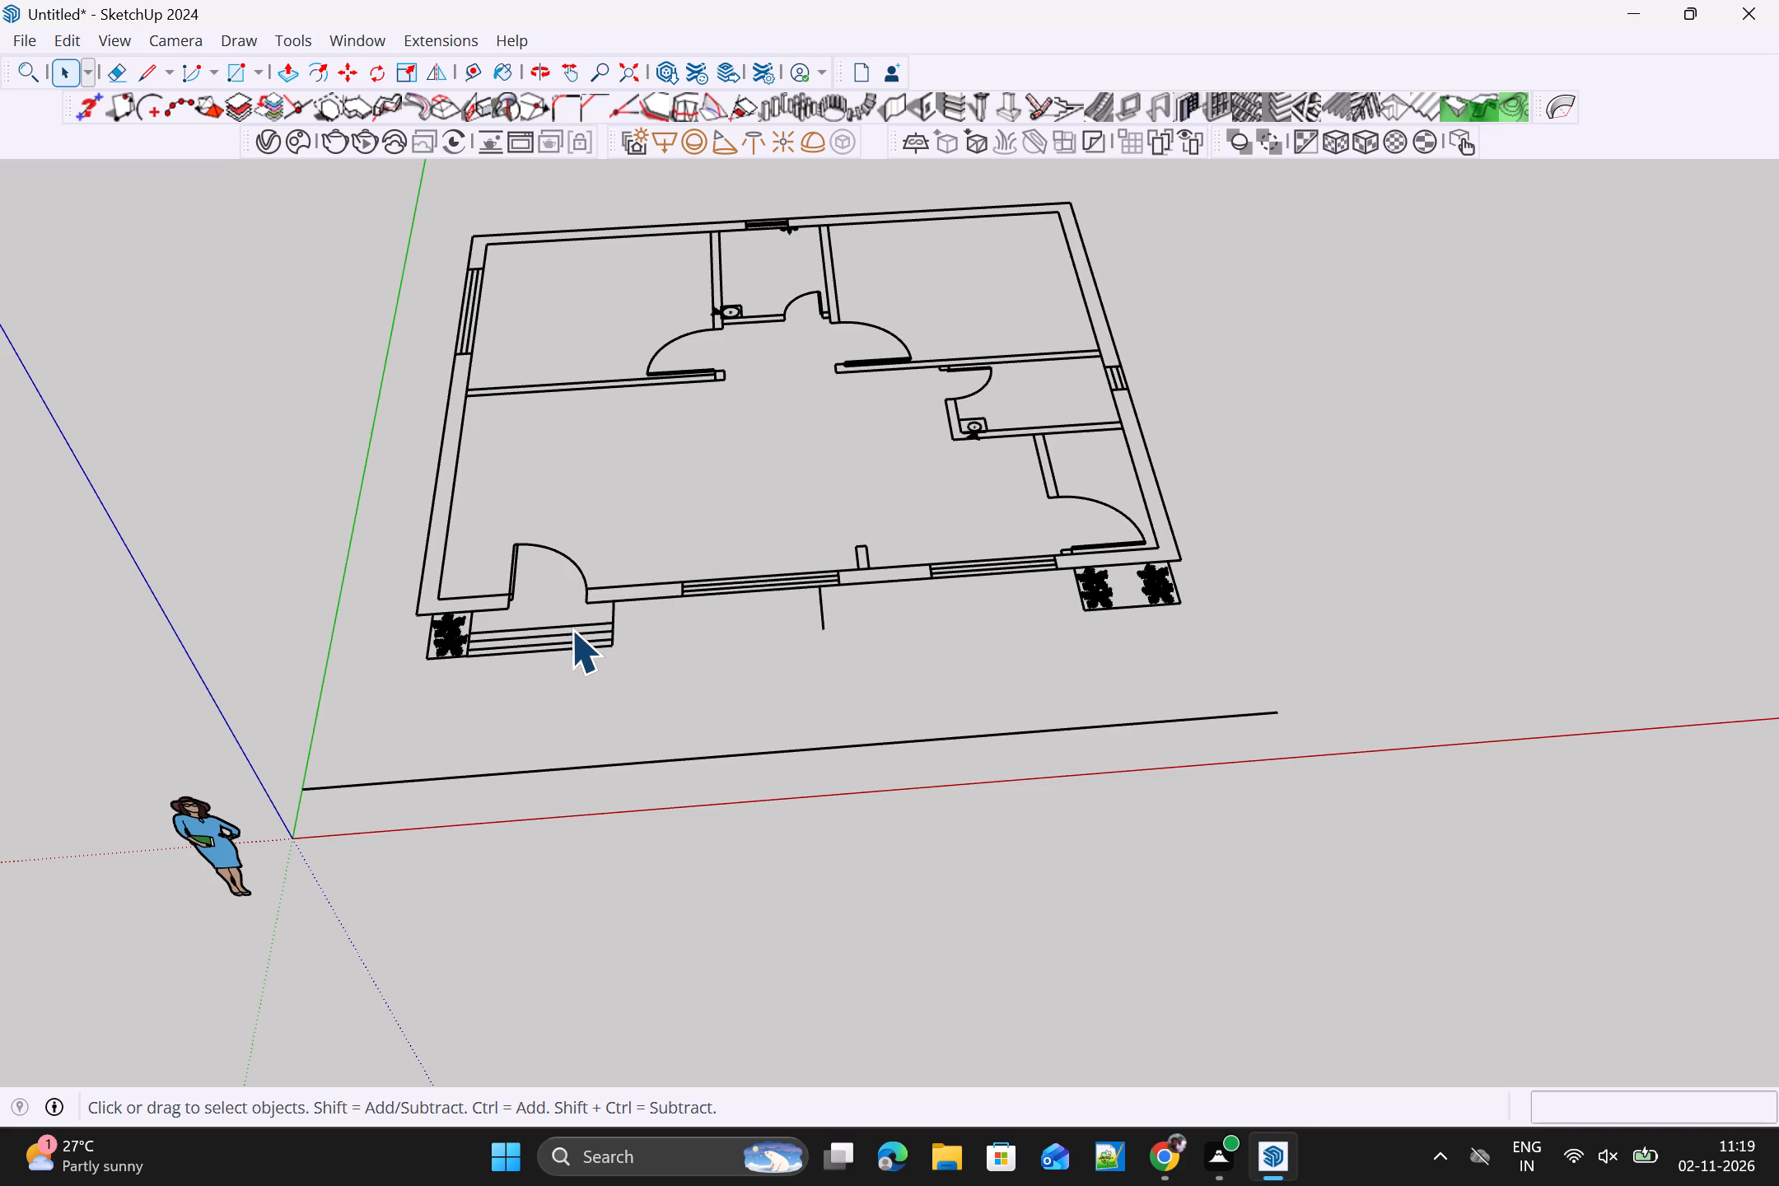
Delete the entrance steps and adjoining plant block outside the front door, along with the short leftover edge line of the steps.
drag(647, 628, 339, 668)
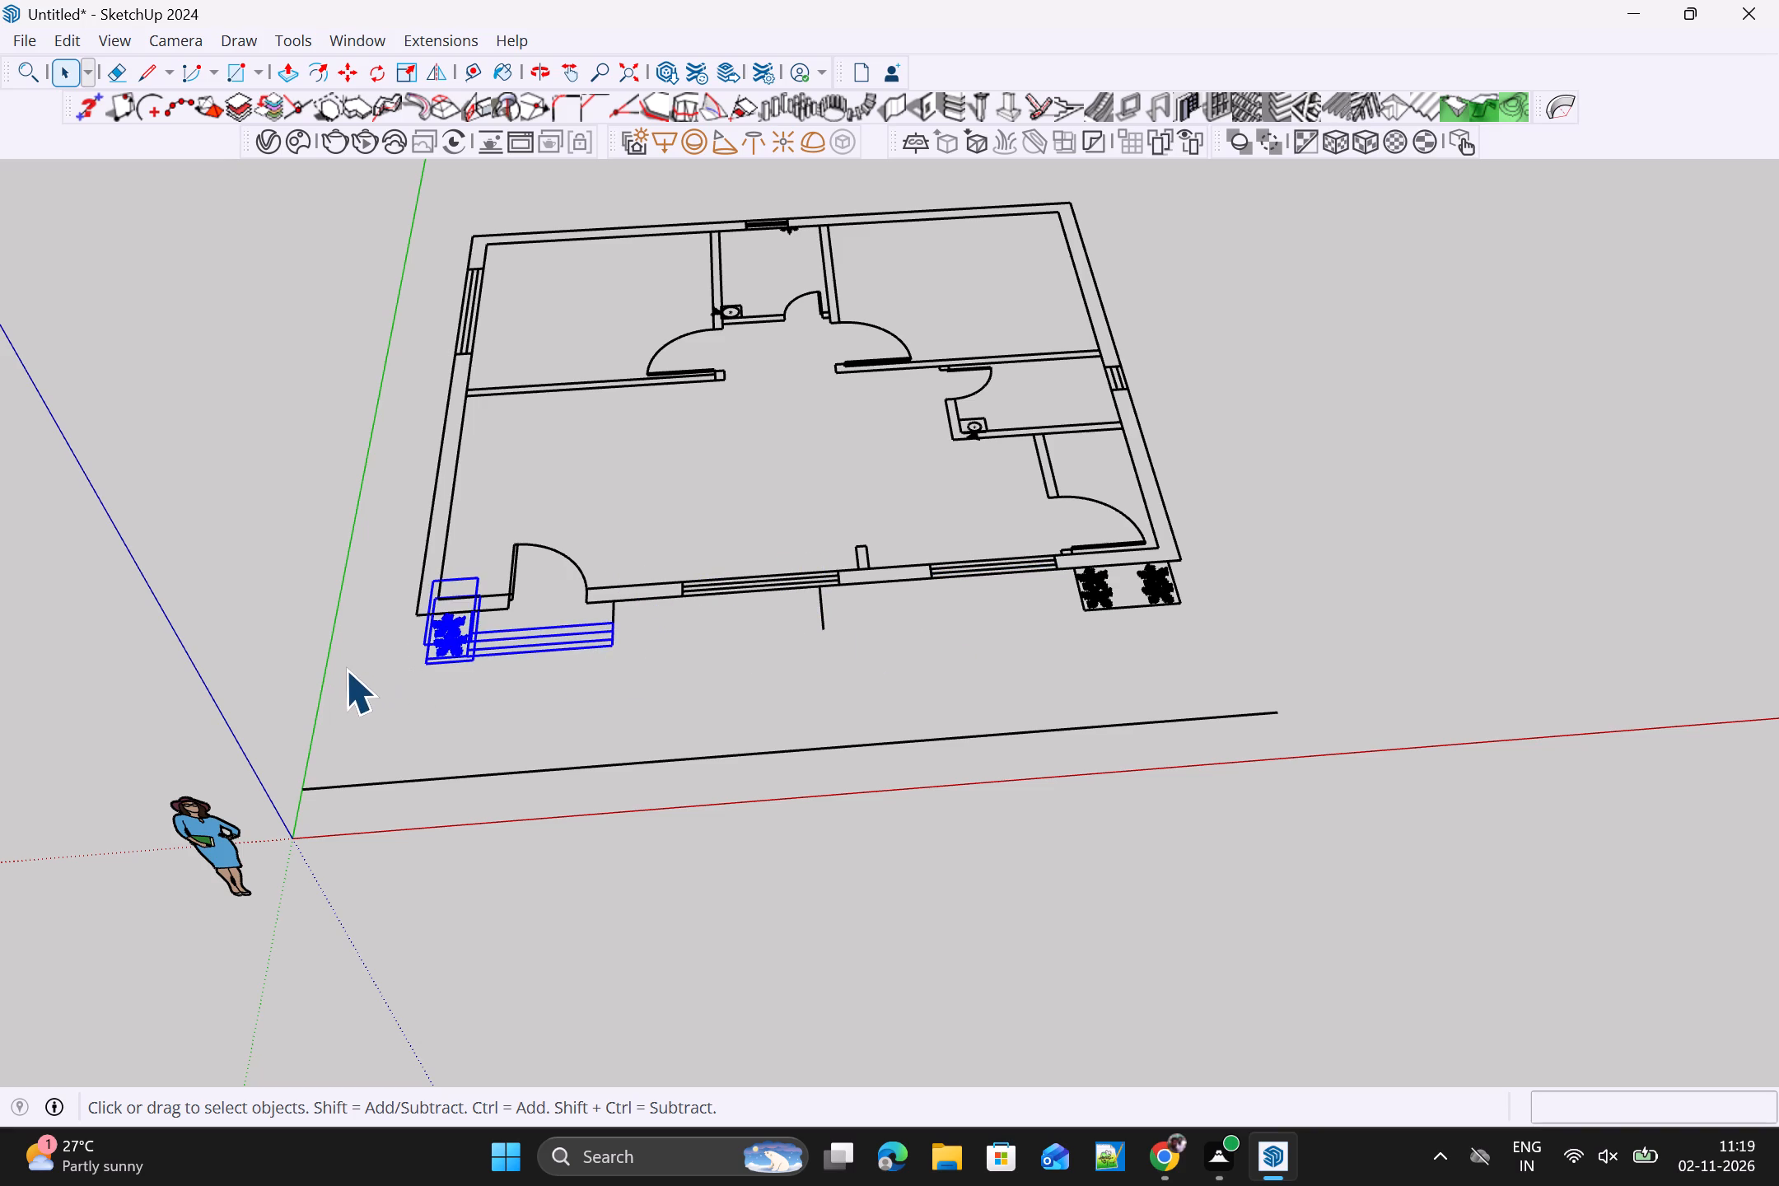
key(Delete)
drag(586, 627, 663, 637)
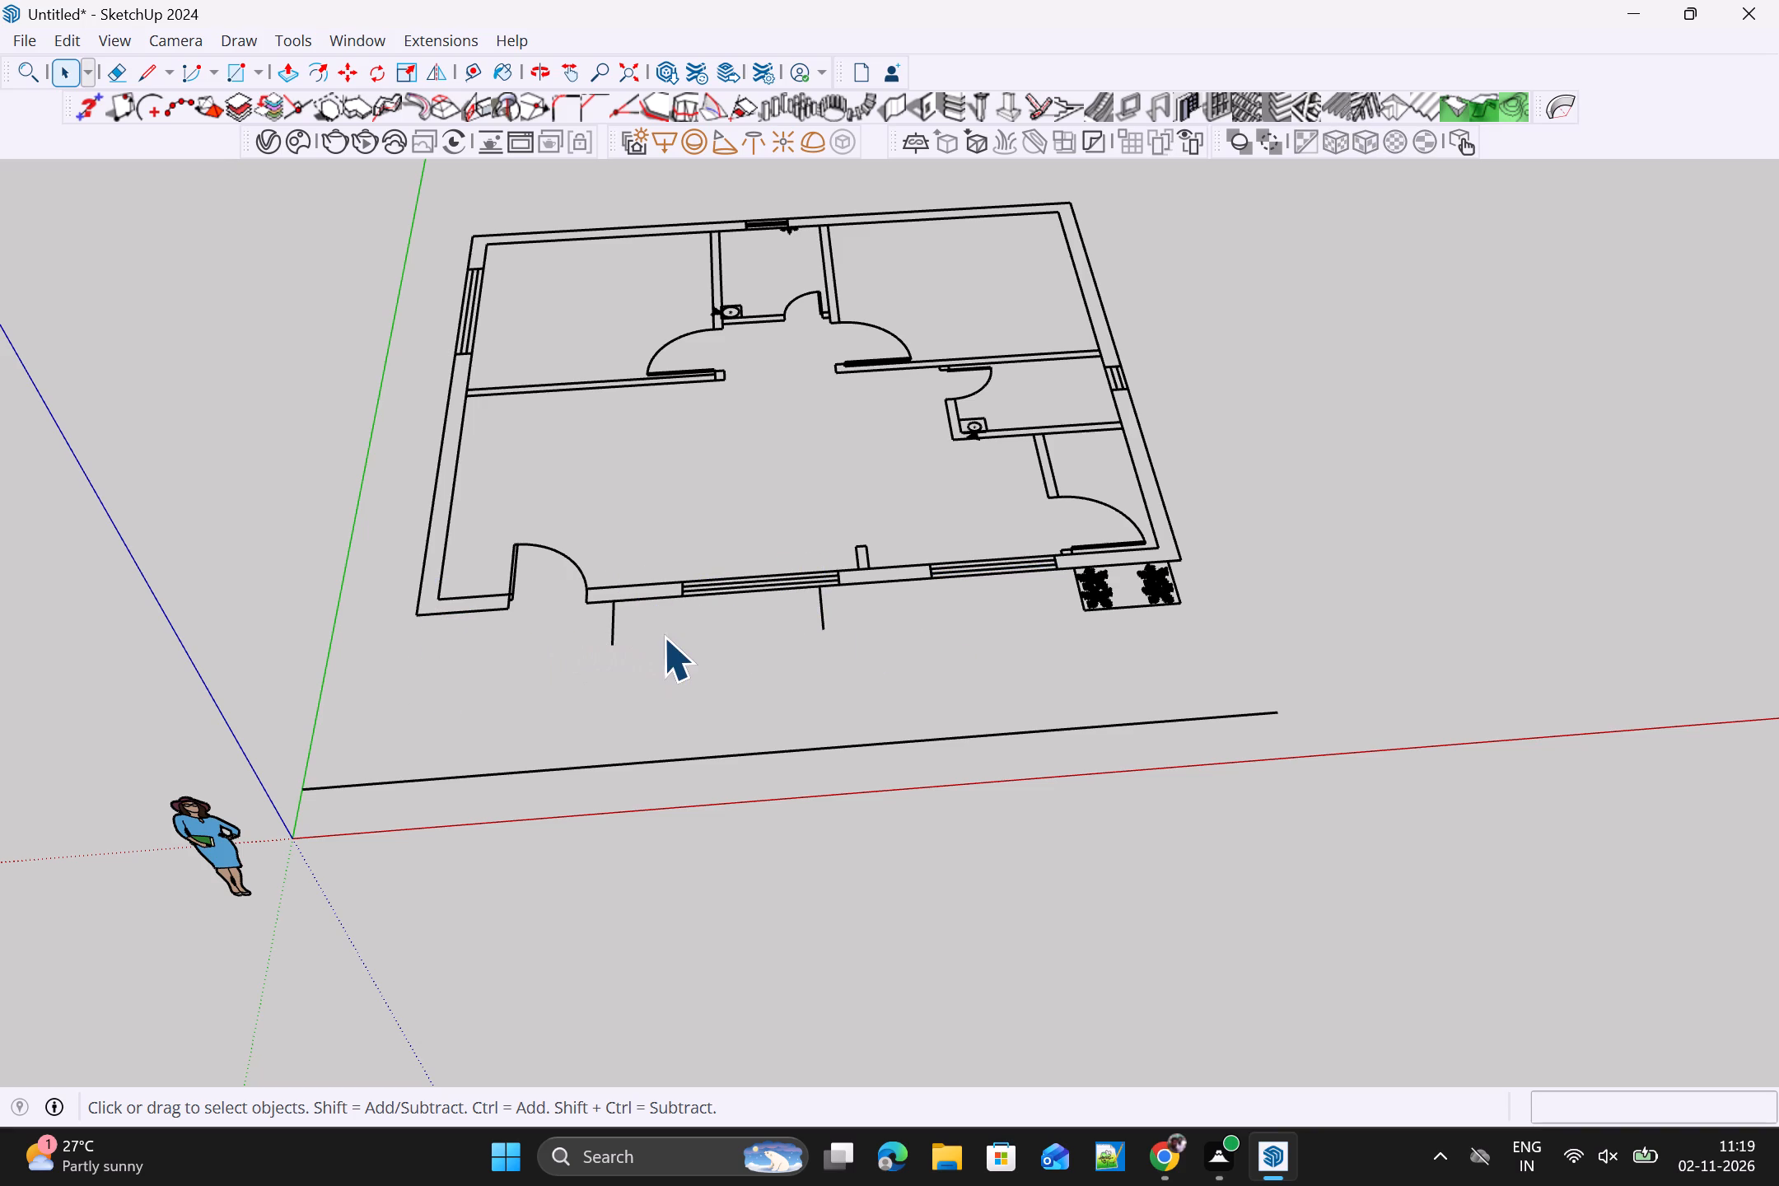
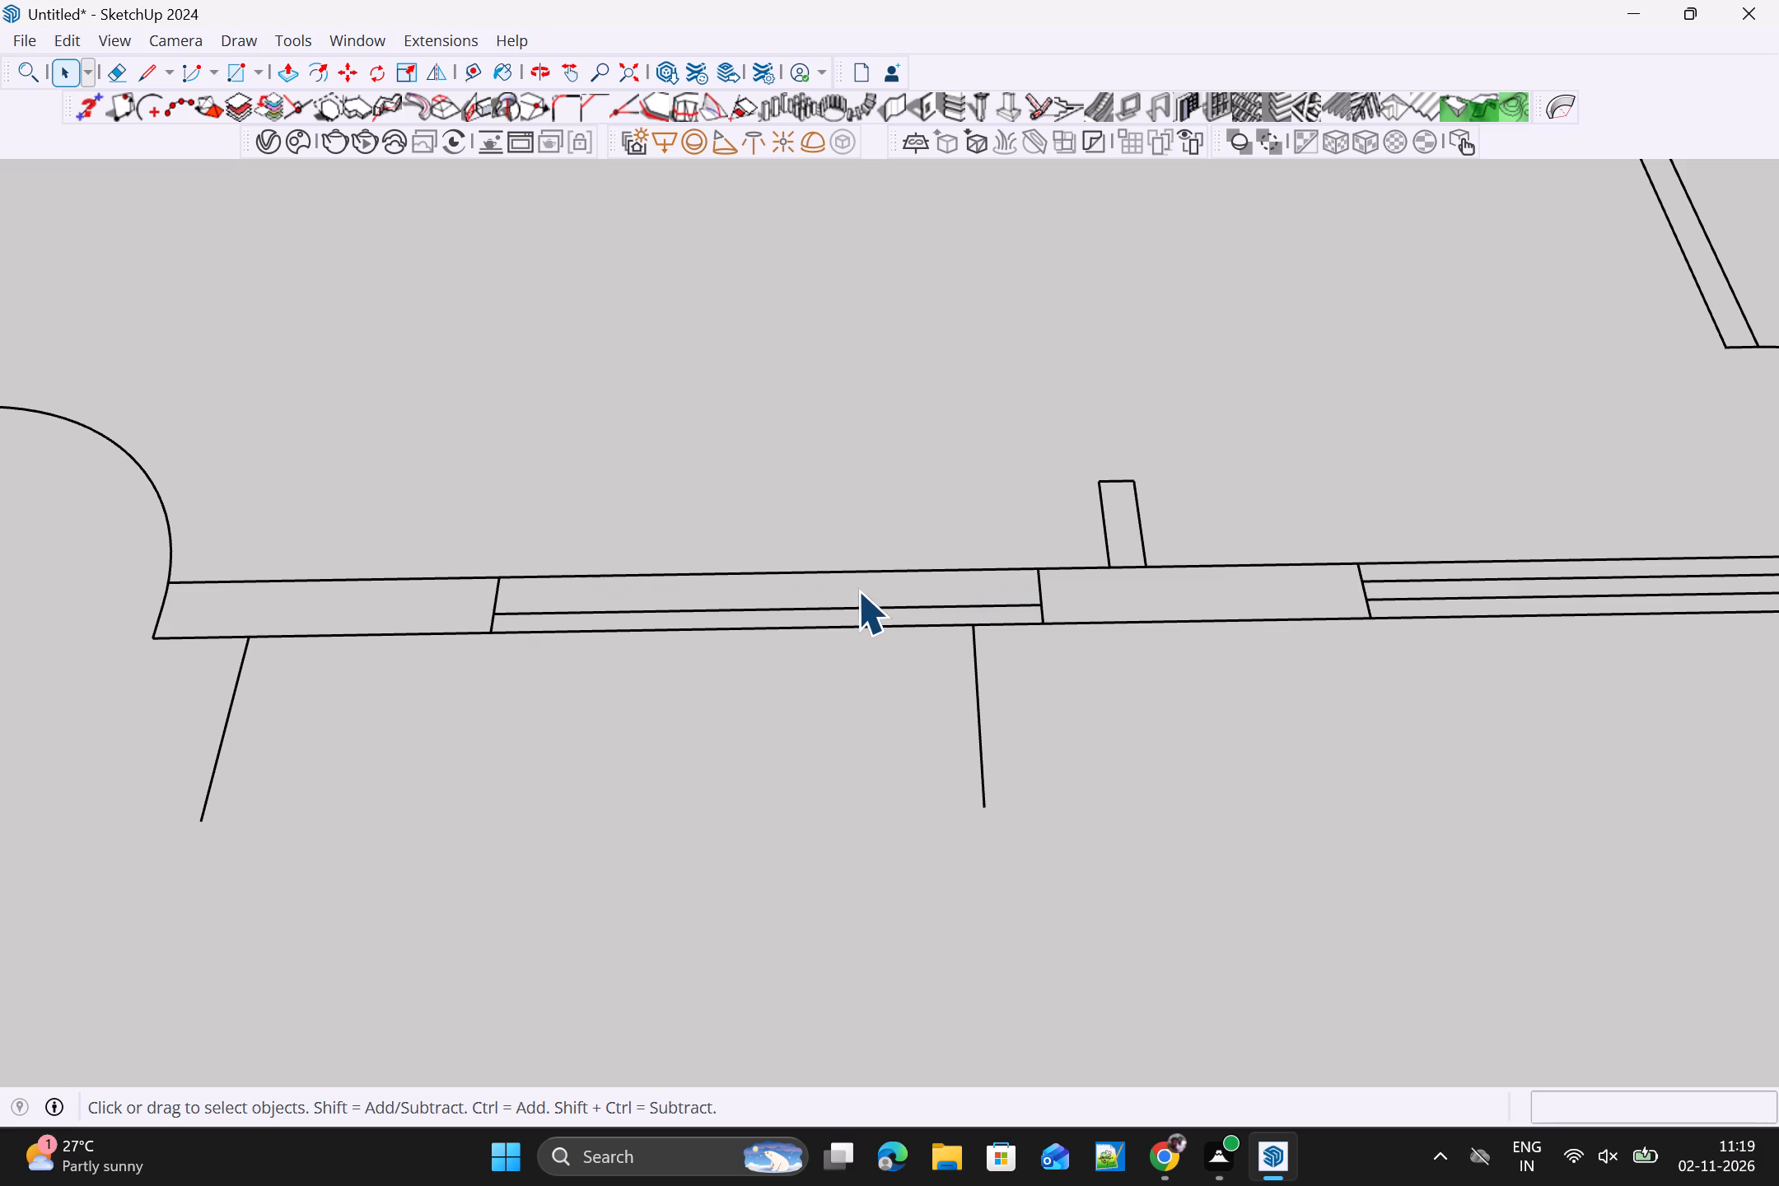
Delete the single inner line running lengthwise through the front wall opening, between its two short end lines.
click(820, 622)
click(830, 607)
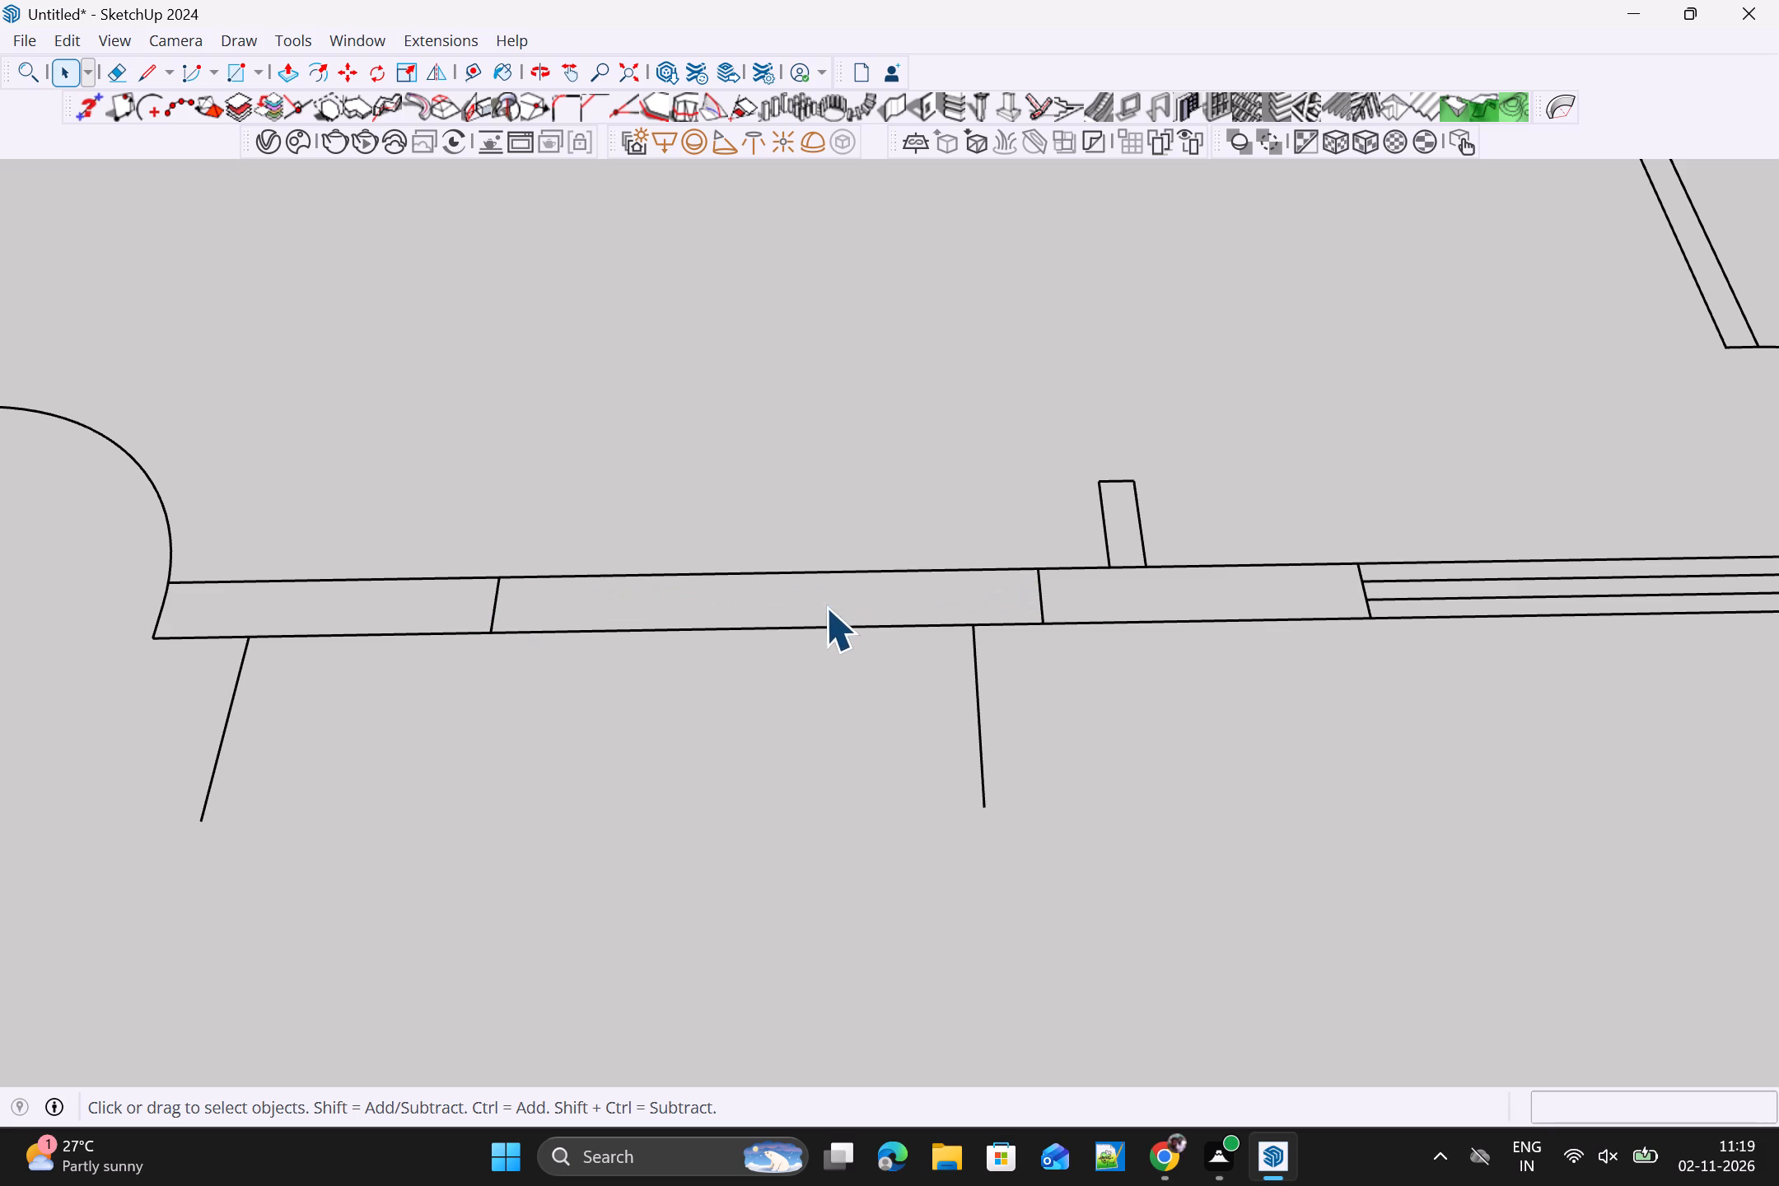
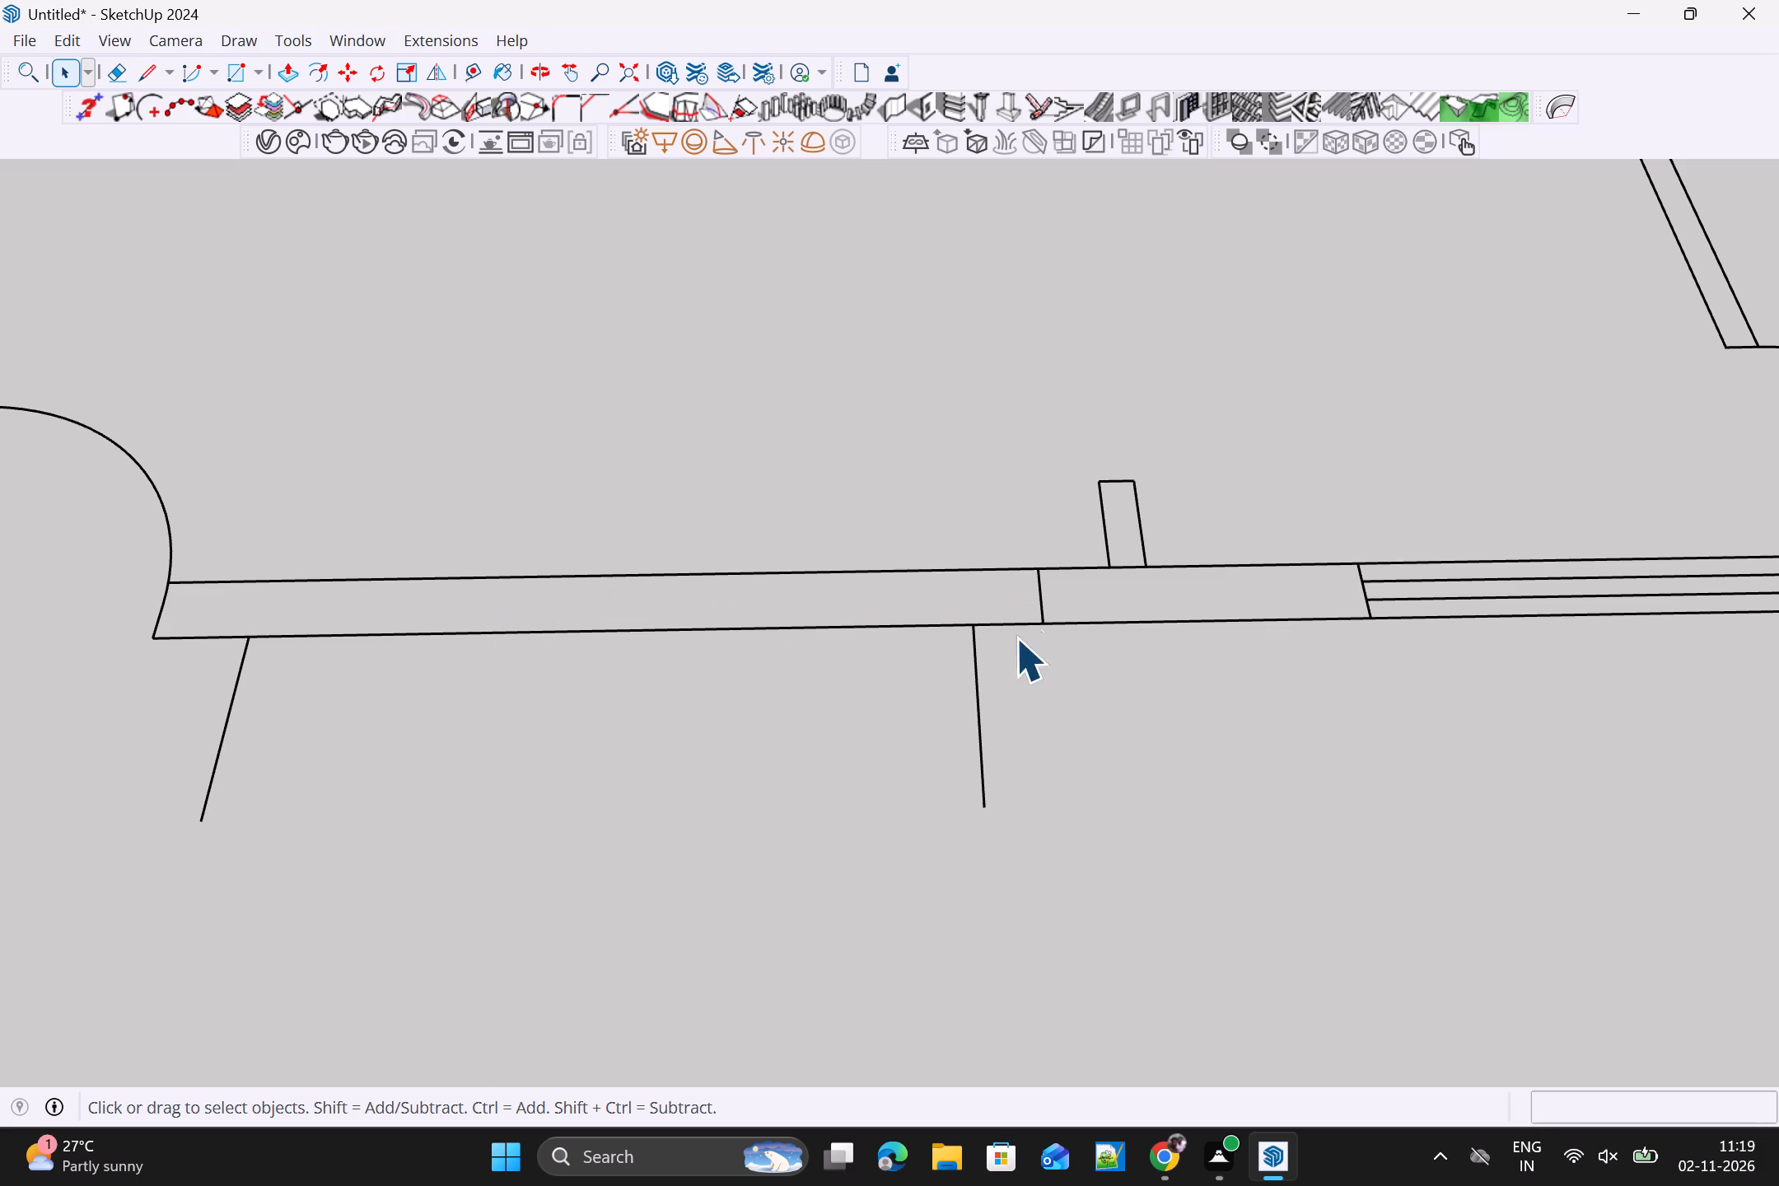
Delete the two stray slanted lines projecting outward from the outer face of the front wall.
drag(1053, 689, 741, 838)
key(Delete)
drag(261, 726, 150, 784)
key(Delete)
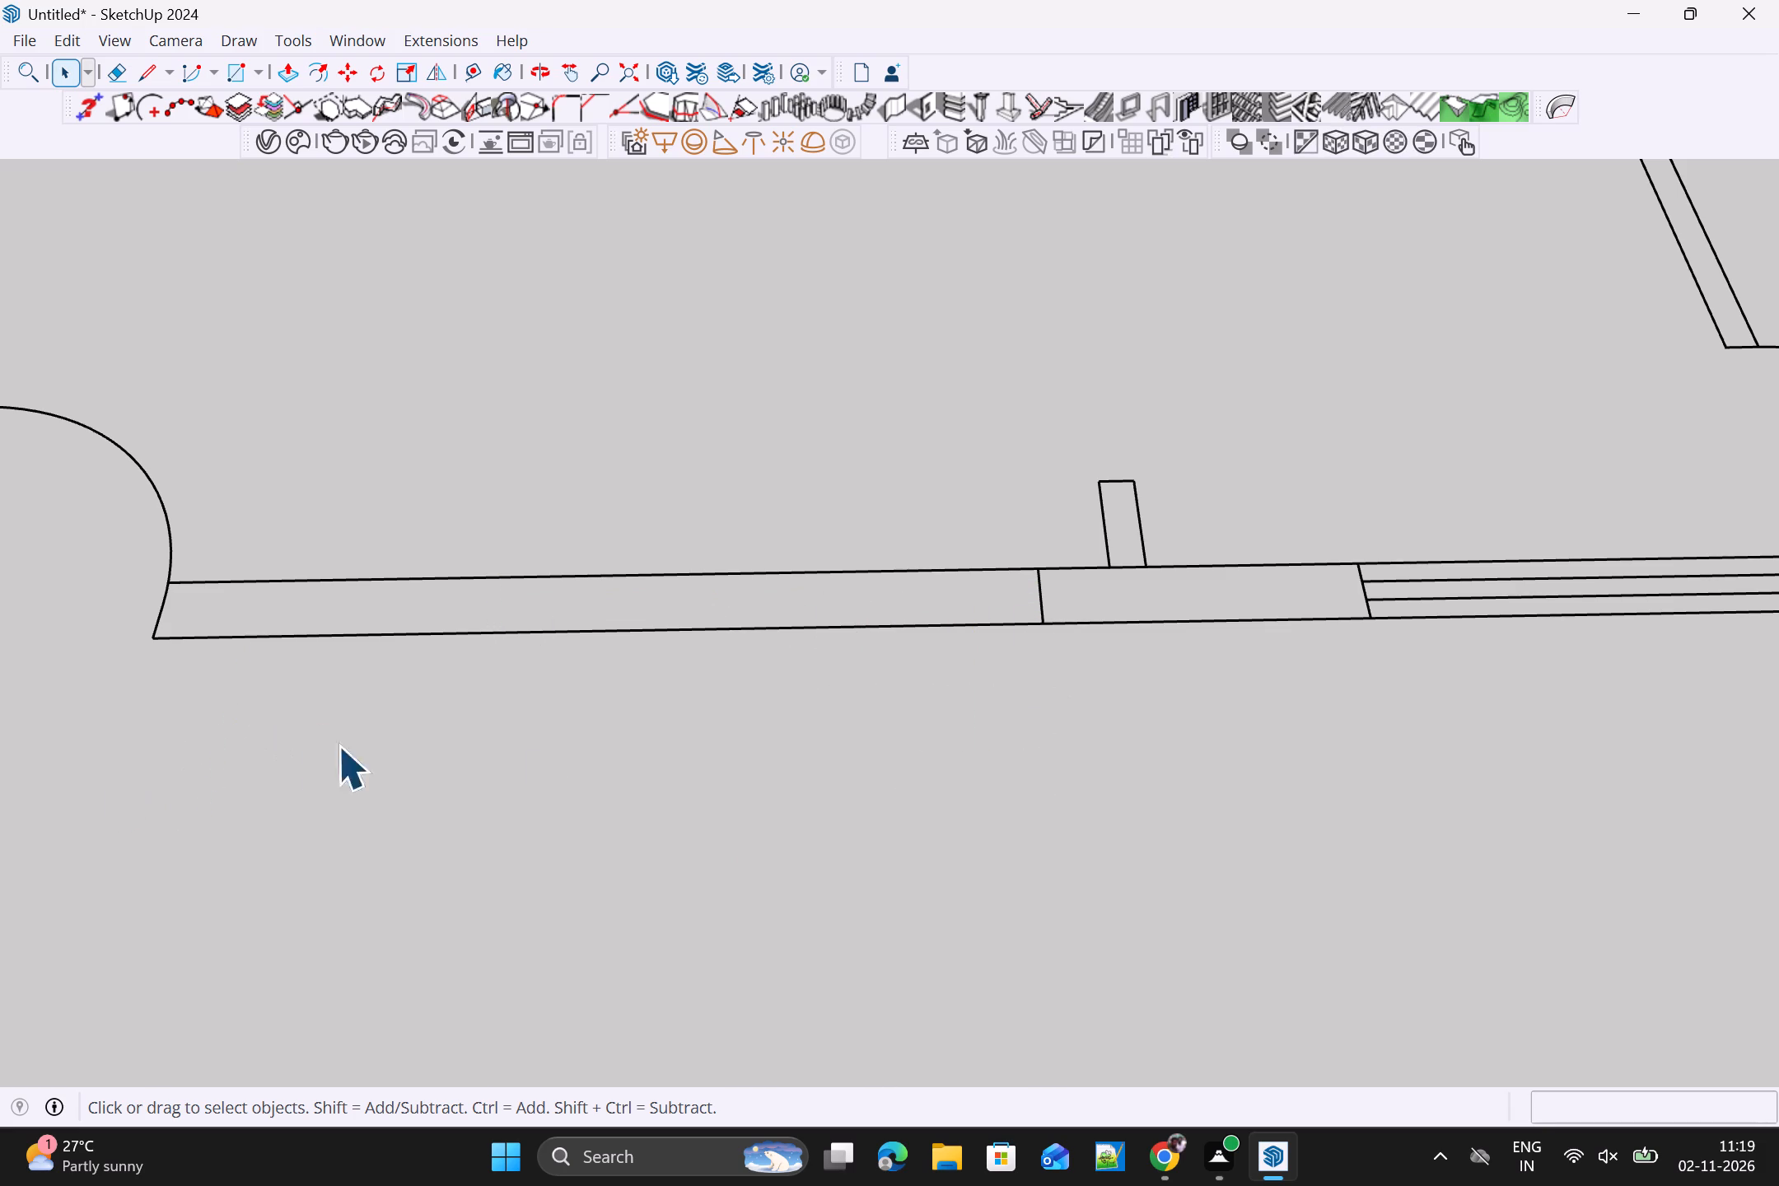
Delete the short cross line dividing the front wall, just beside the small rectangular stub.
click(1041, 593)
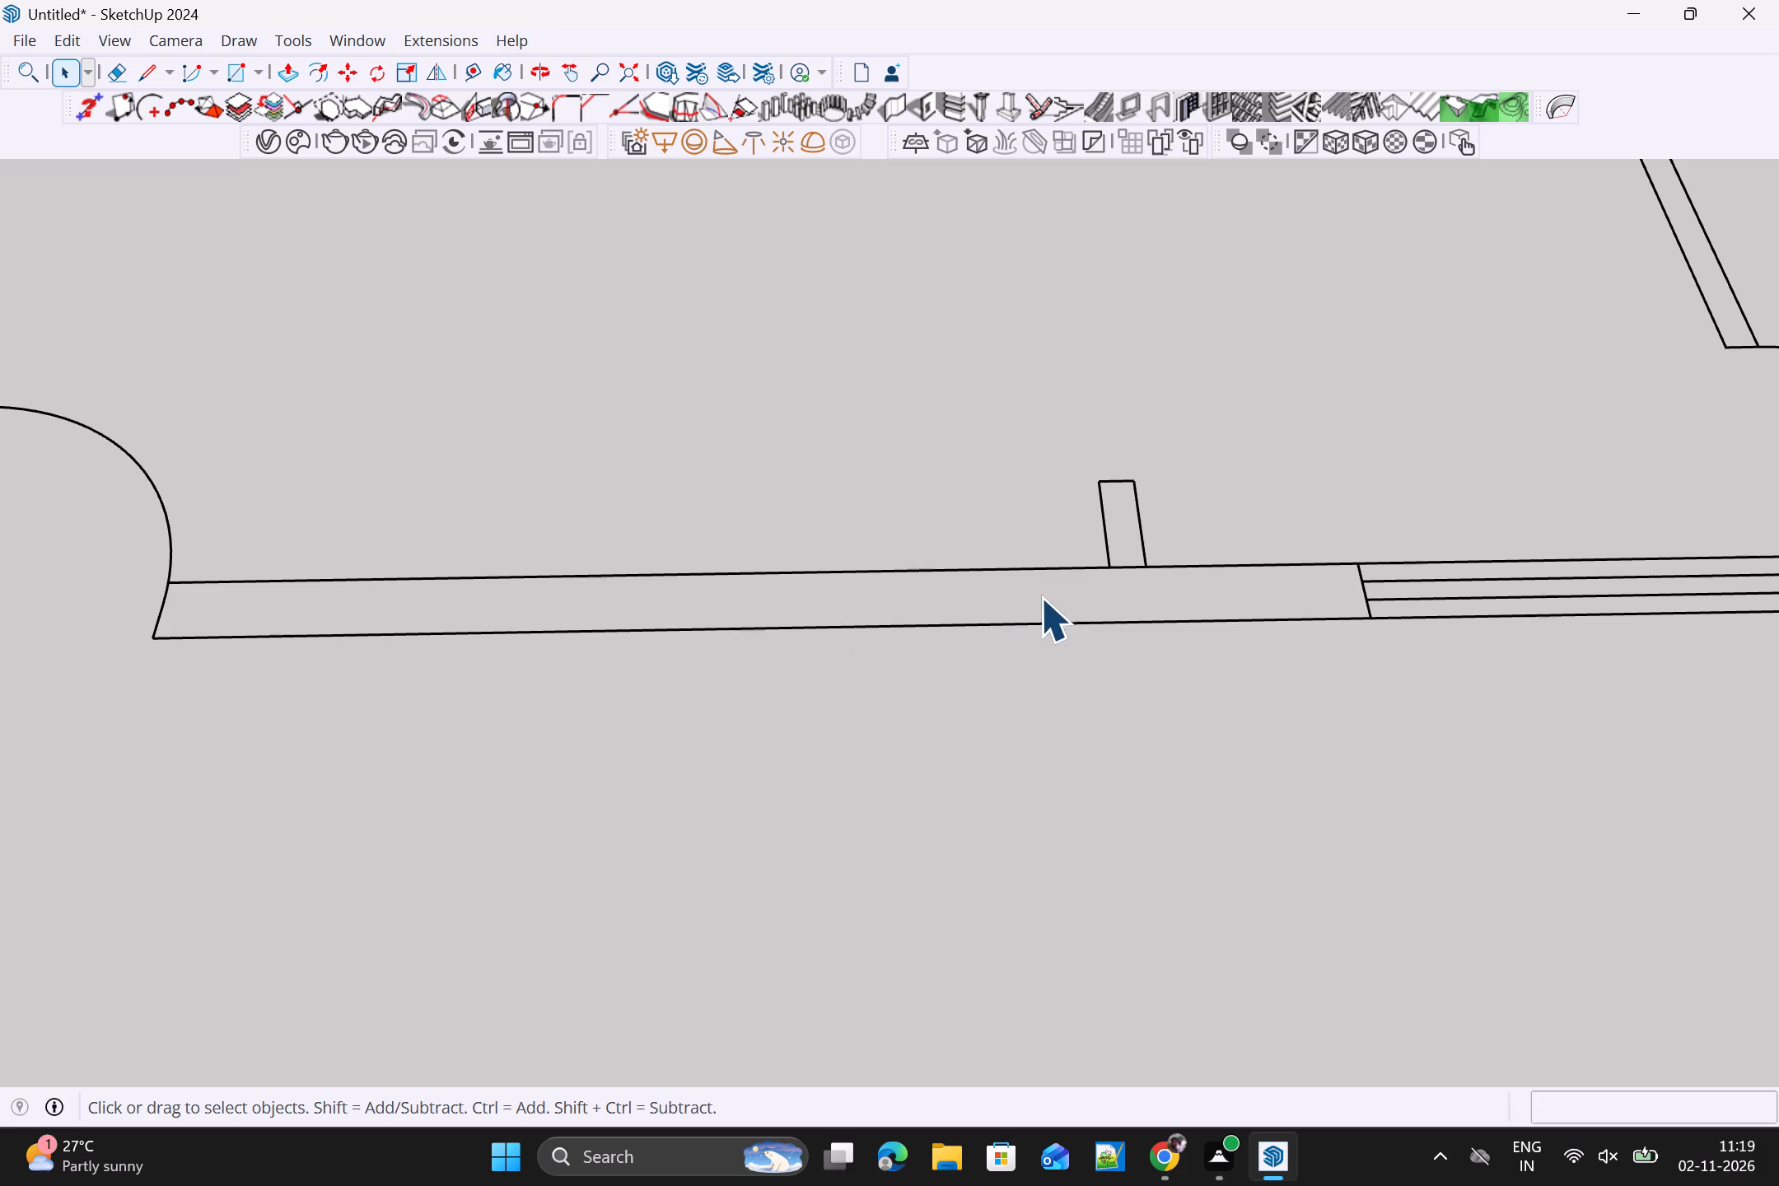
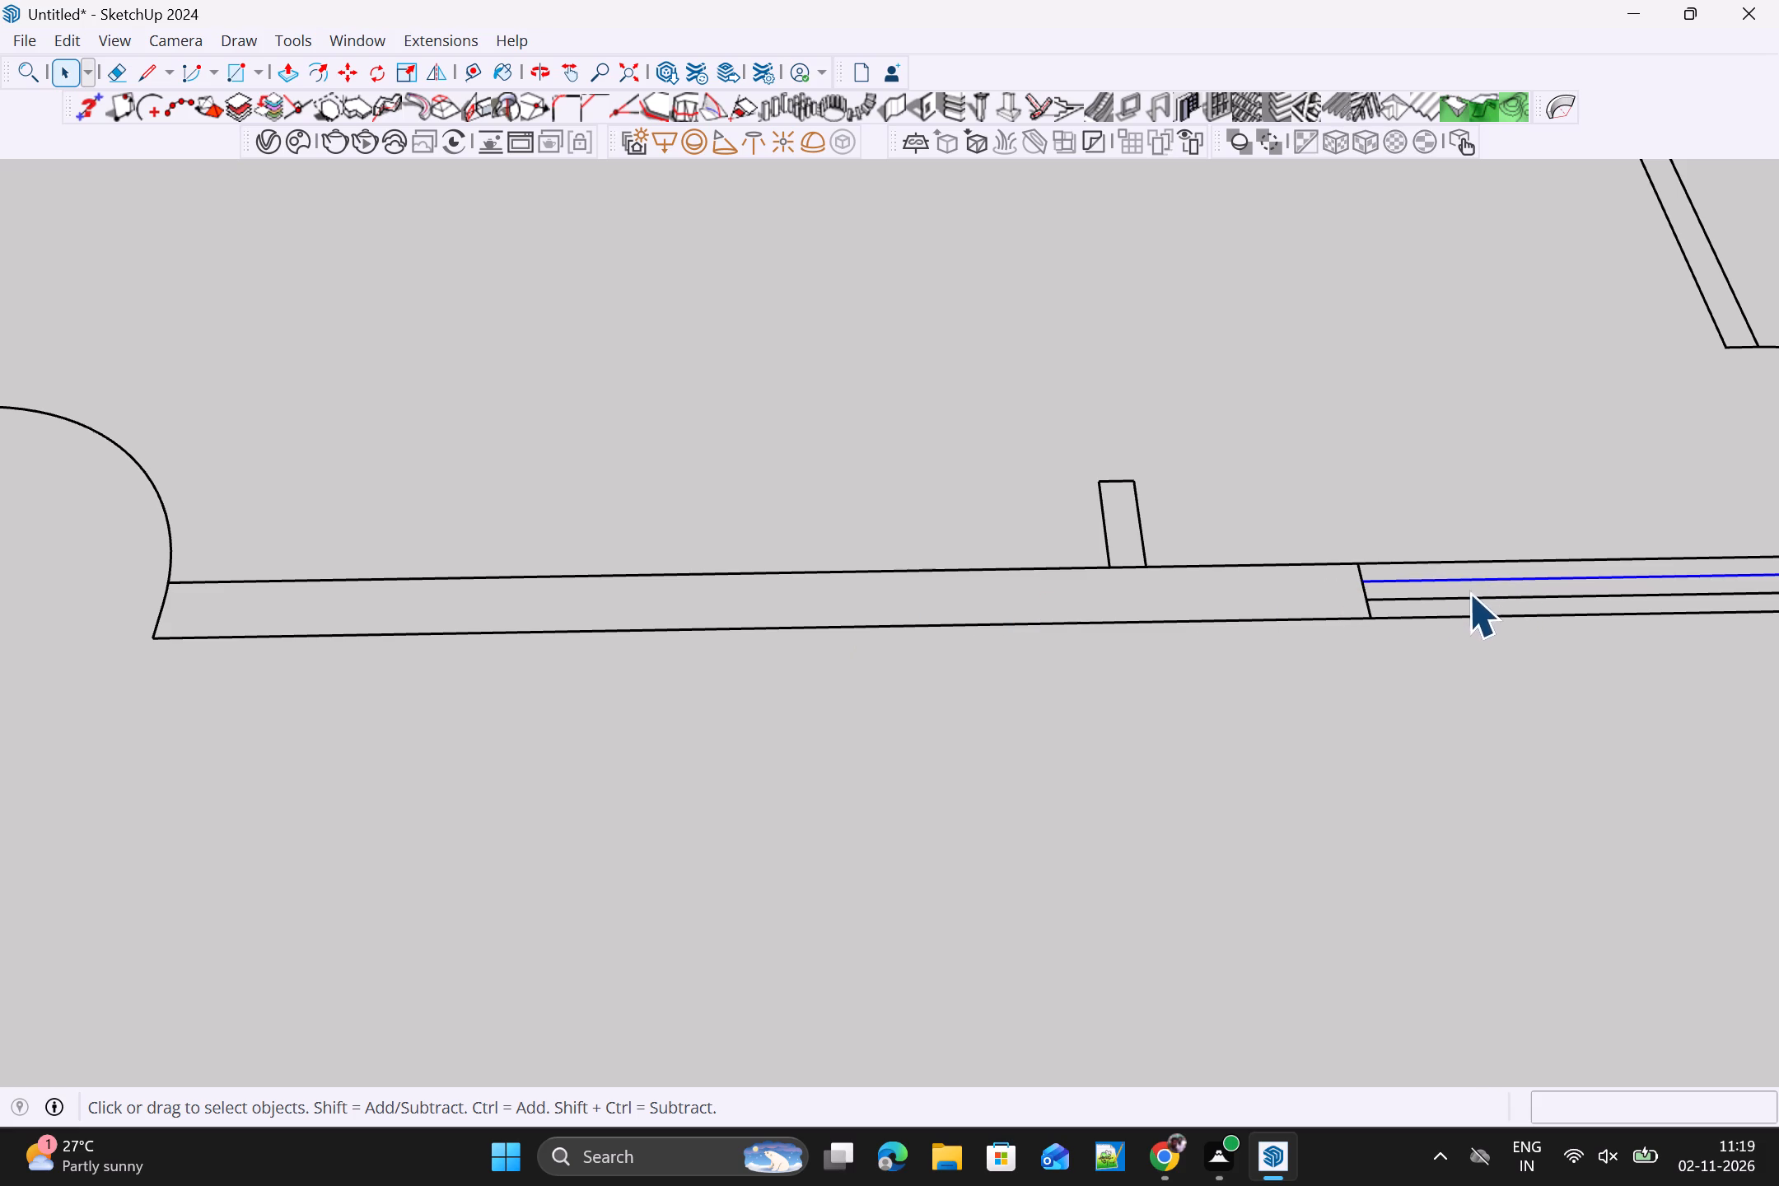
Delete the window's two inner parallel lines and the short cross line at their end from the front wall.
click(1450, 604)
key(Delete)
click(1369, 600)
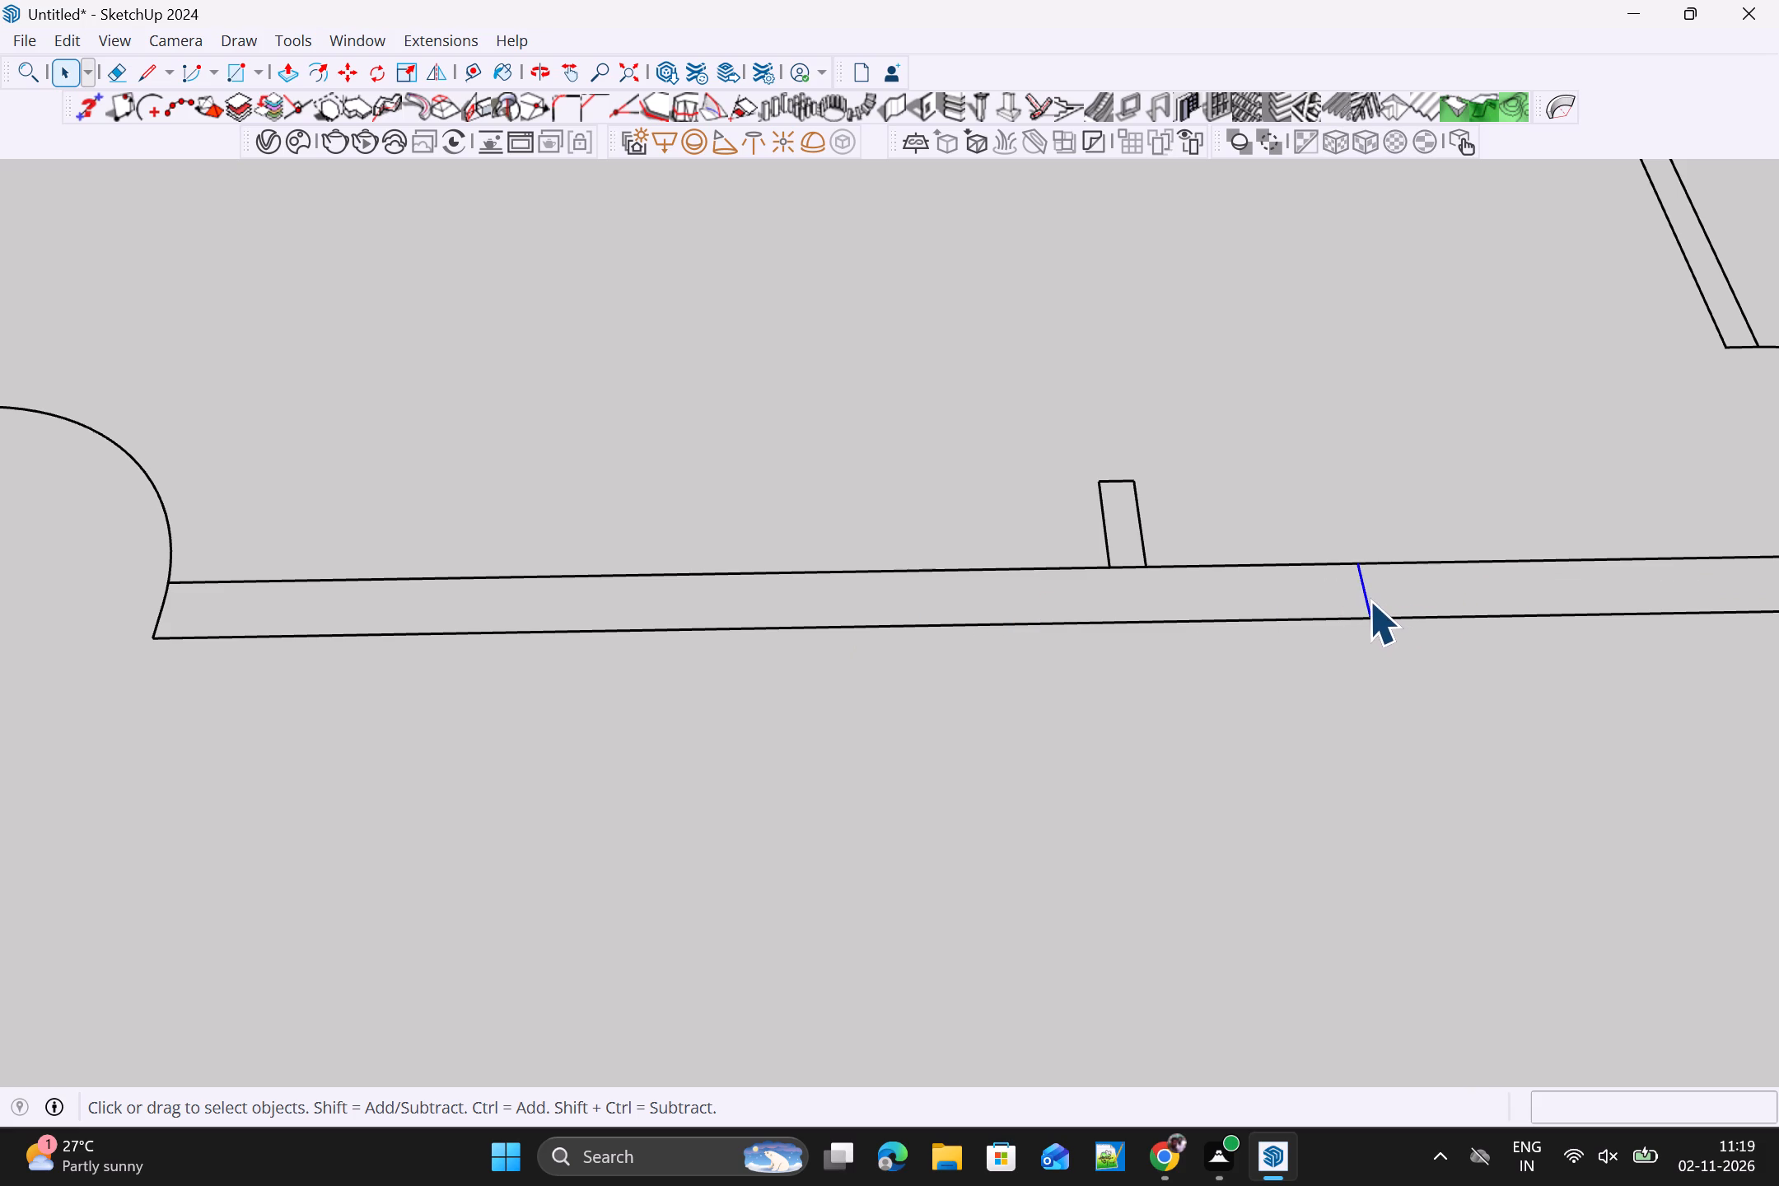
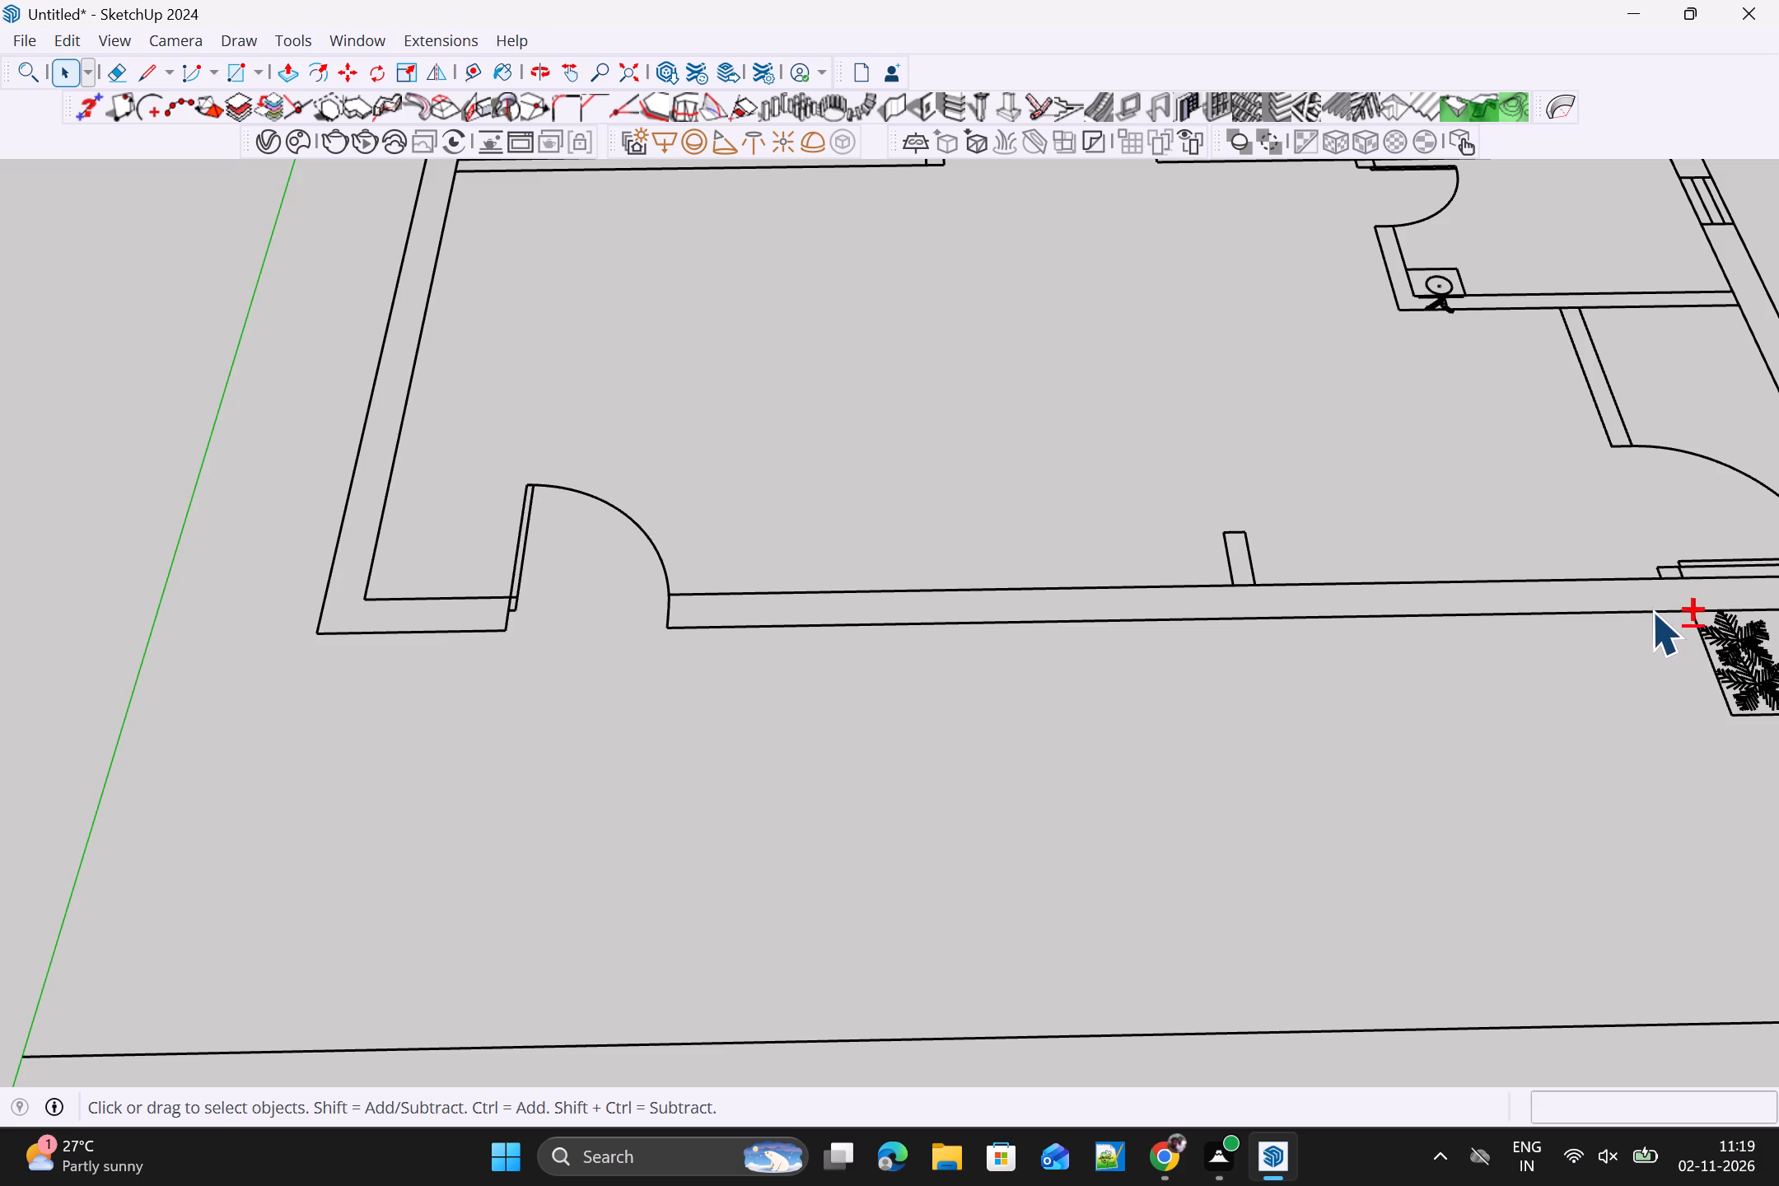
Delete the planter outline and its plants outside the front wall, at the corner beside the door swing.
shift+middle_drag(1651, 604, 873, 568)
drag(817, 605, 1362, 735)
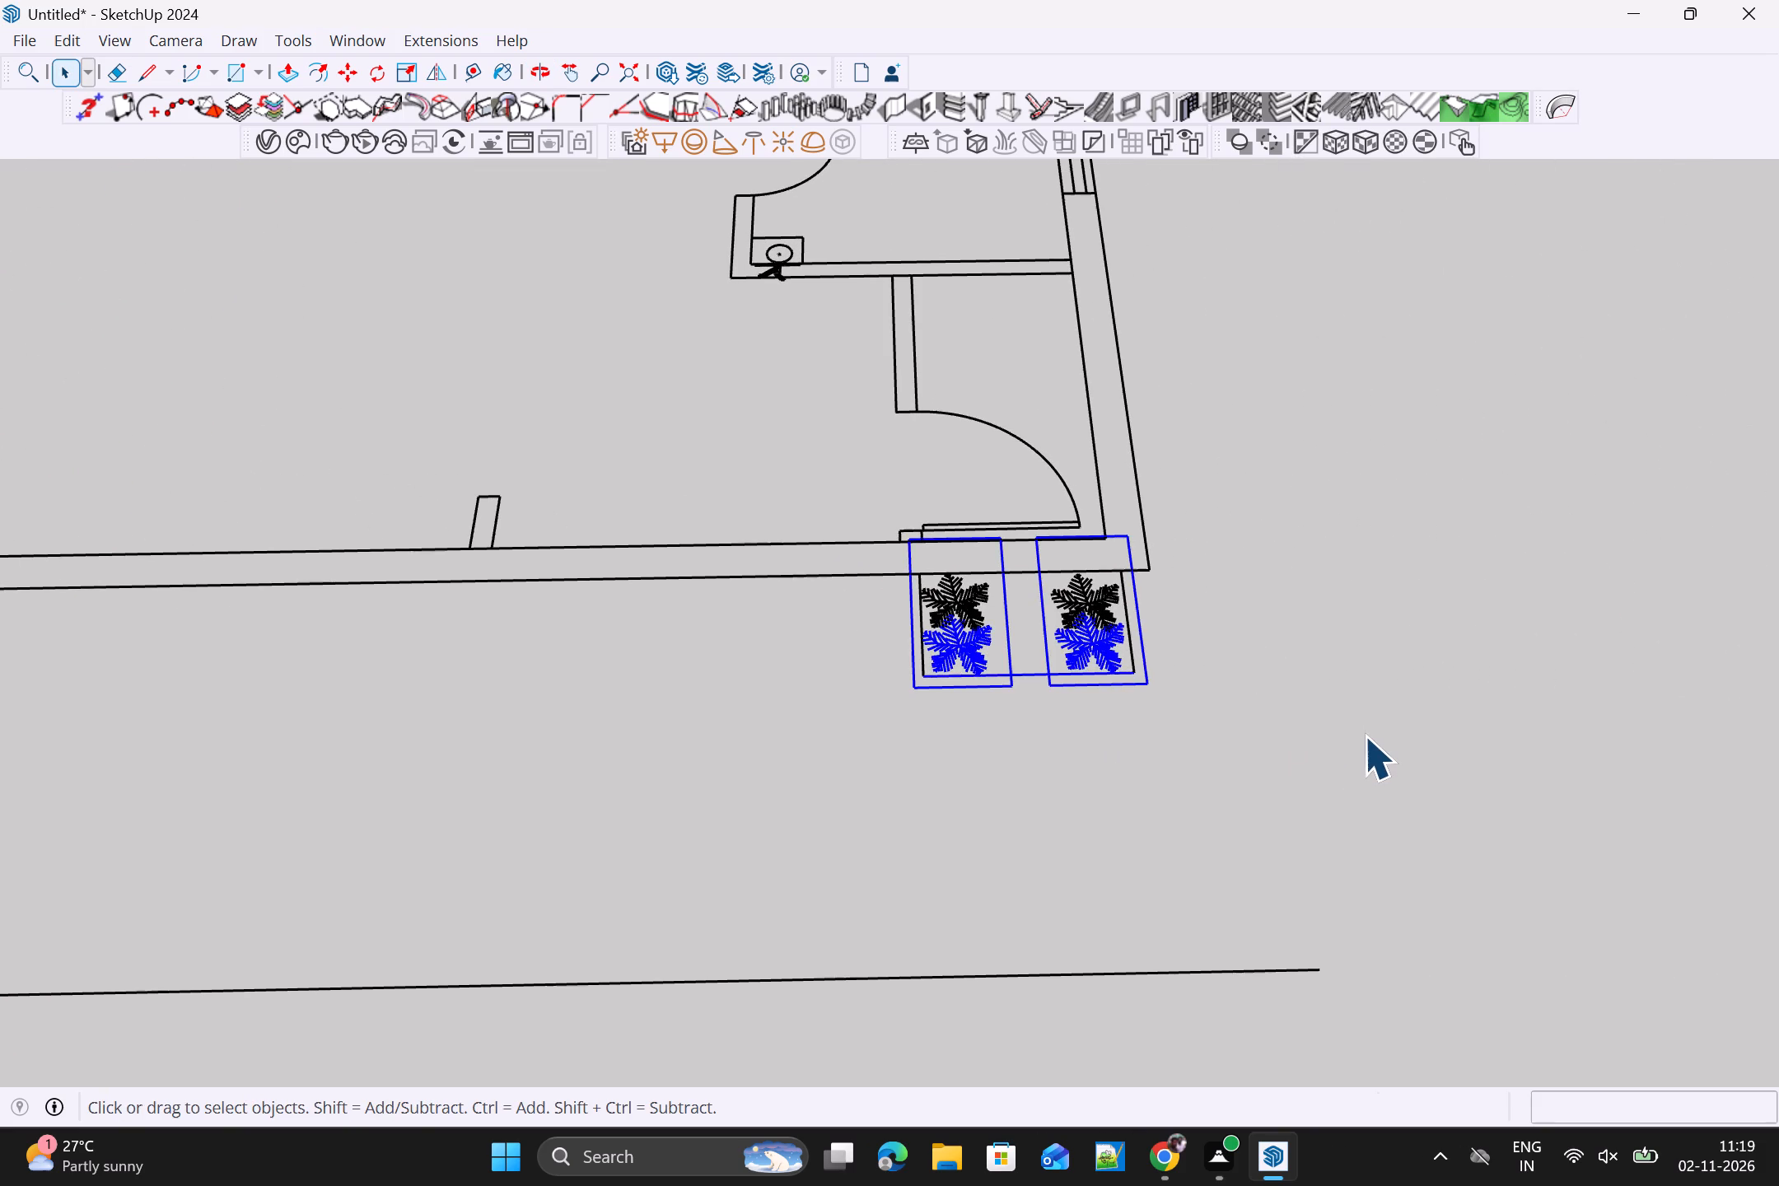
key(Delete)
scroll(1317, 714, down, 1)
drag(798, 638, 1281, 676)
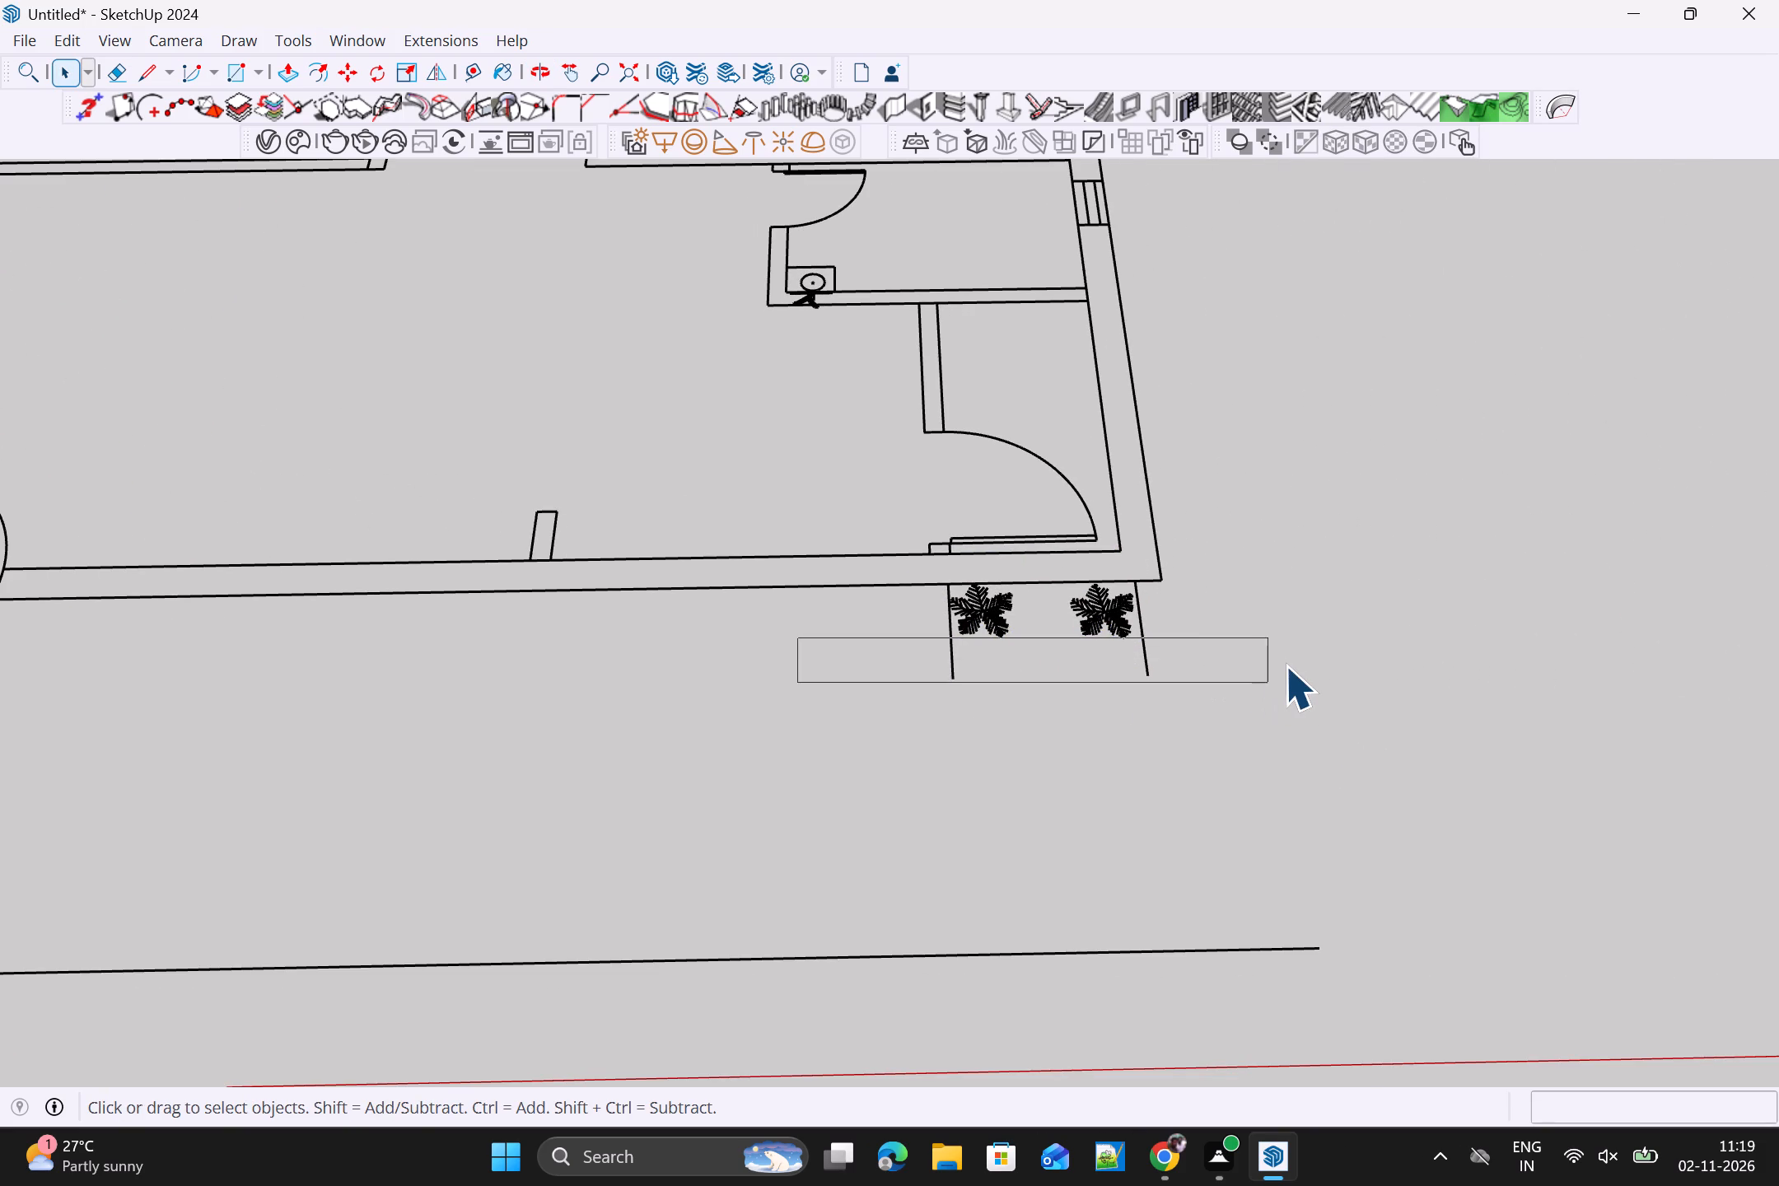
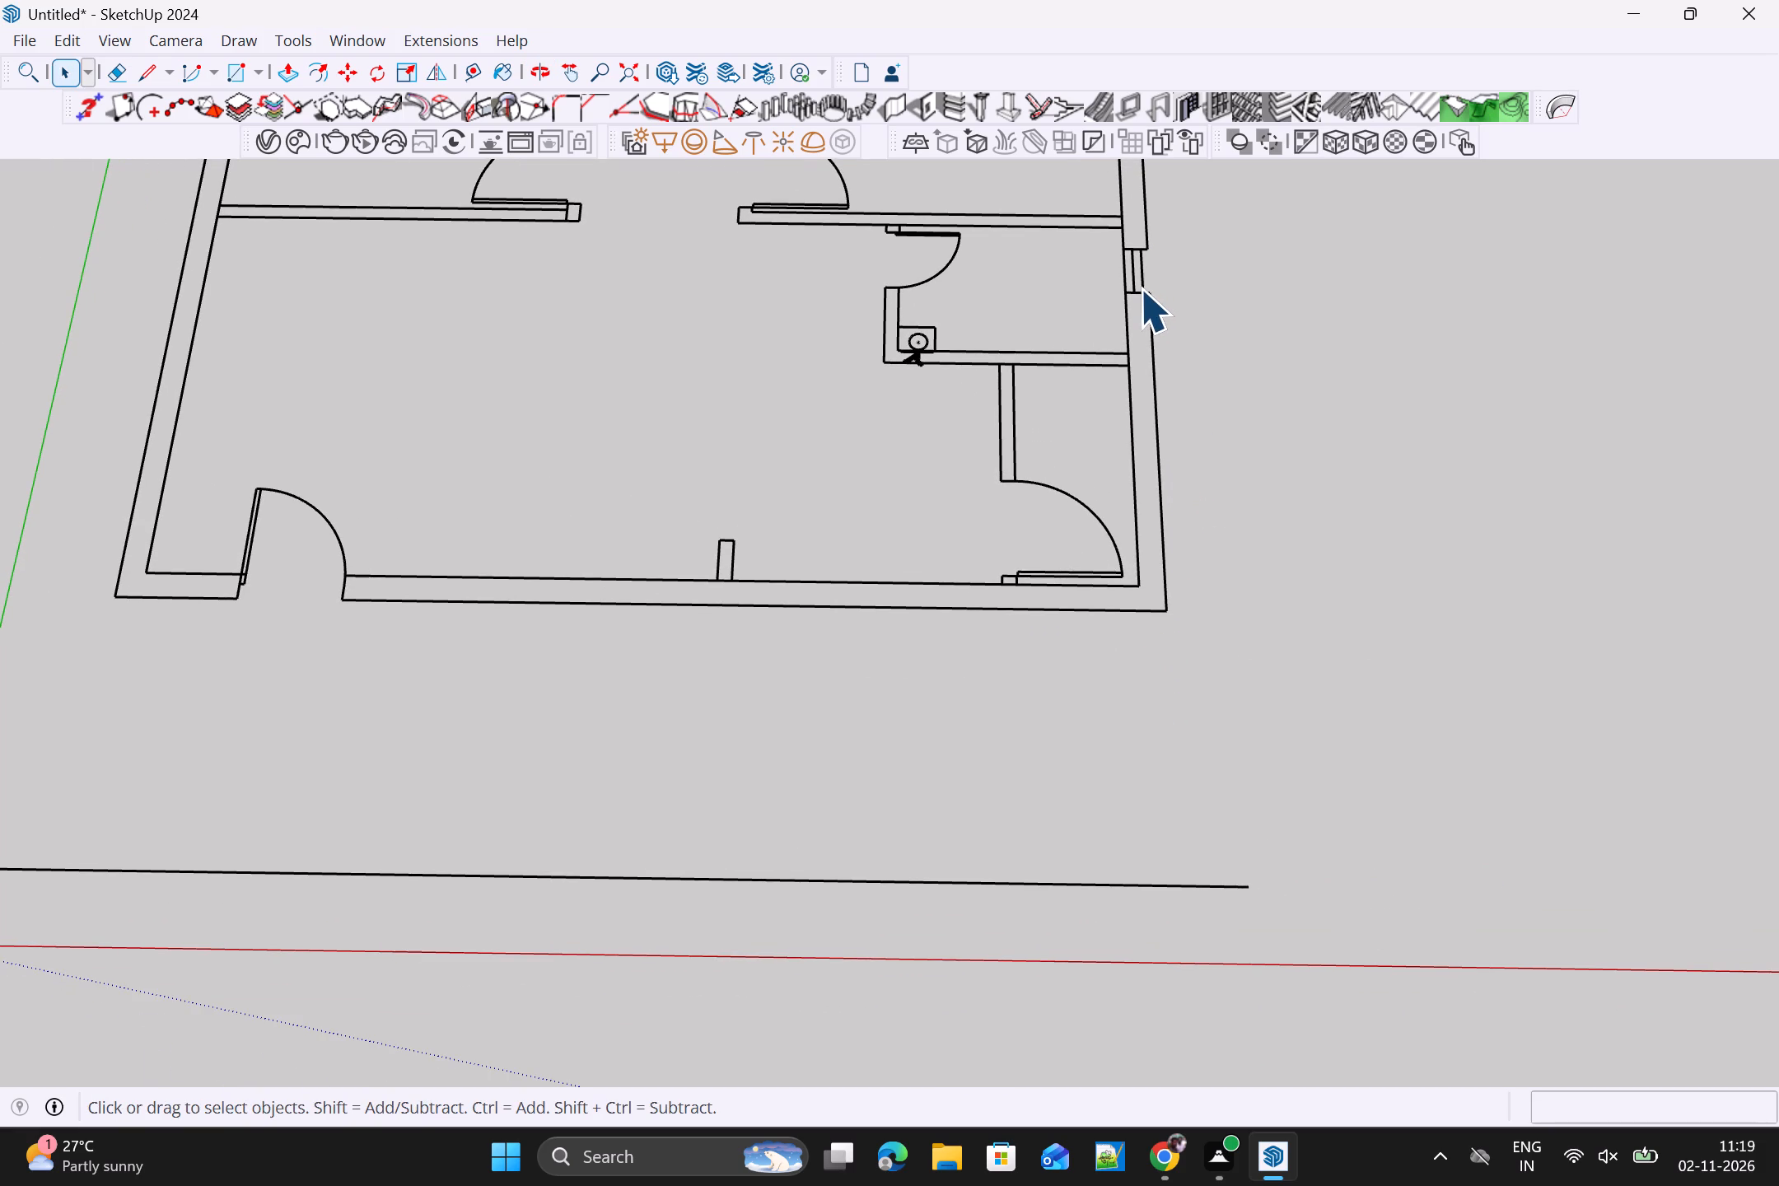
Undo the last deletion on the outer side wall, and delete only the window lines between its two faces beside the small bathroom.
key(ctrl+z)
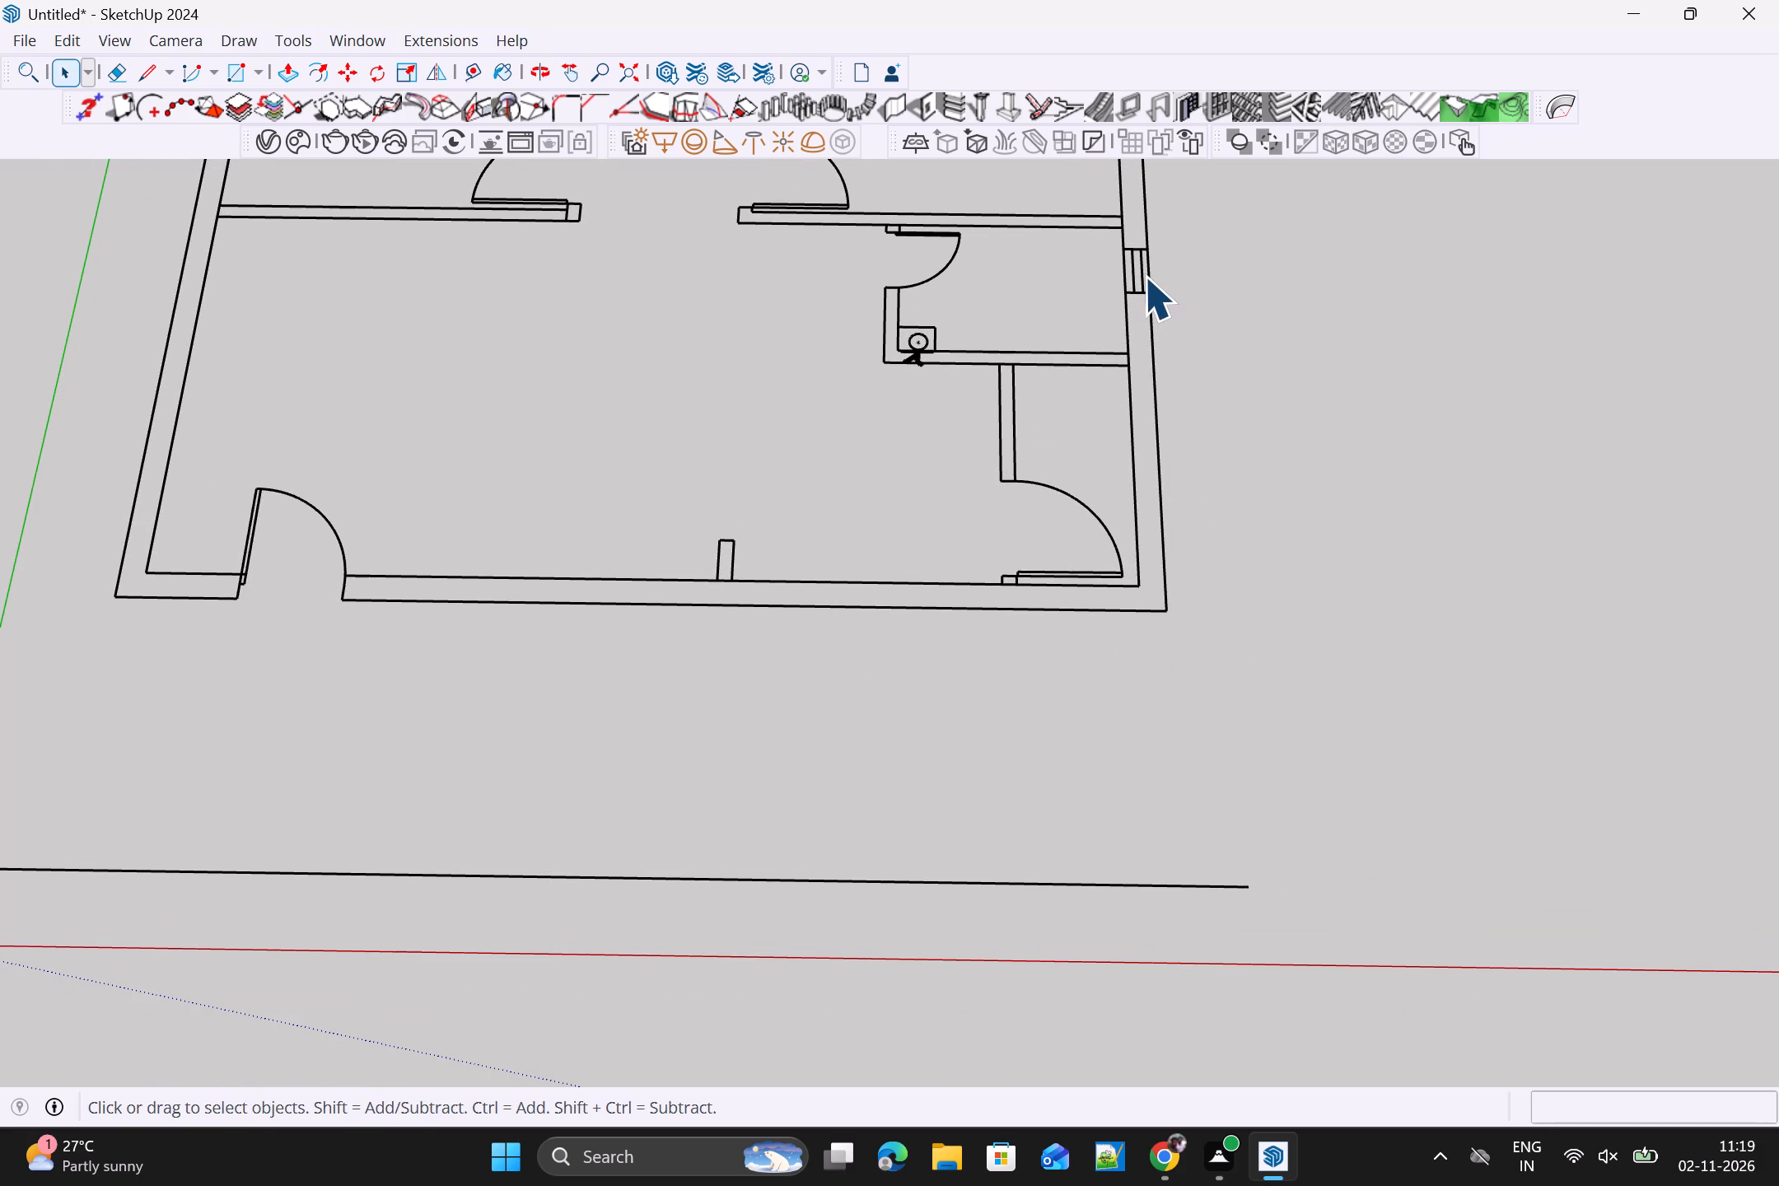
click(1144, 276)
key(Delete)
double_click(1138, 280)
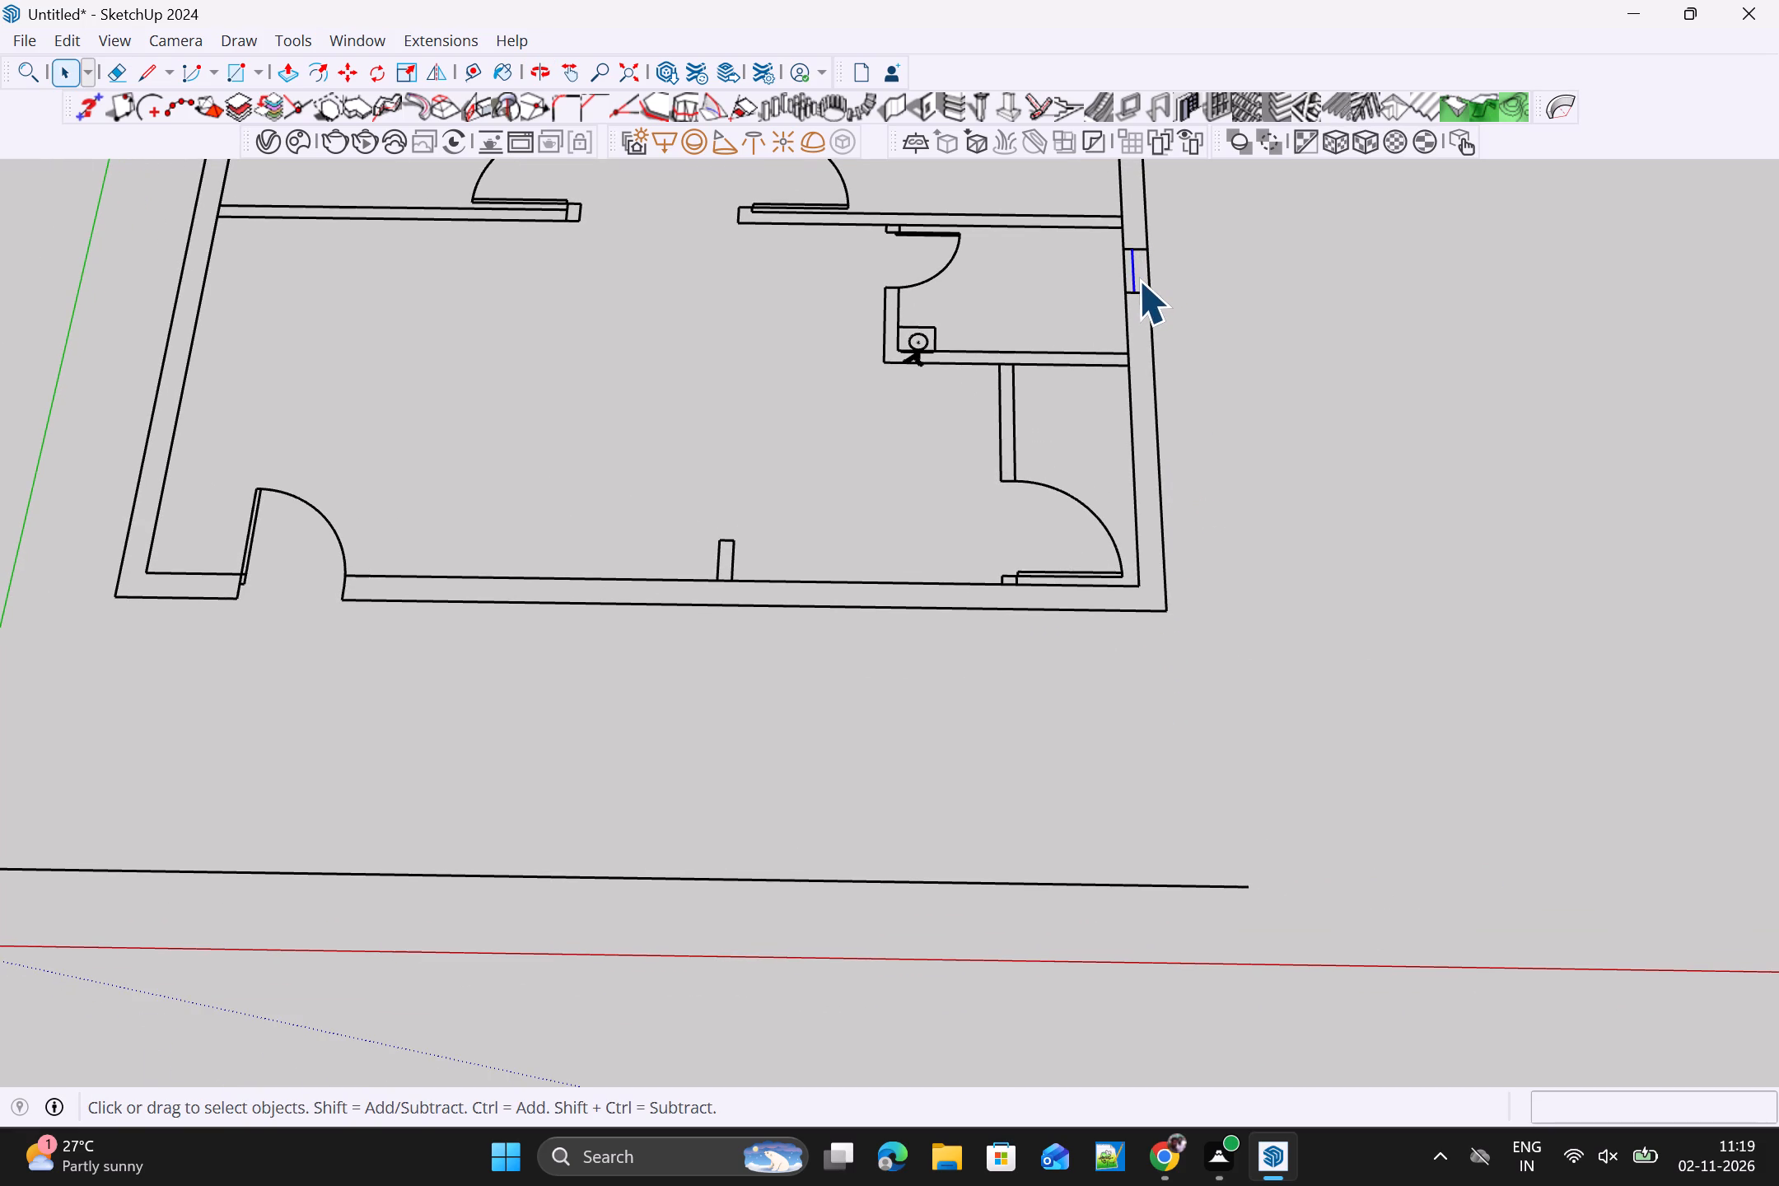
key(Delete)
click(1138, 248)
key(Delete)
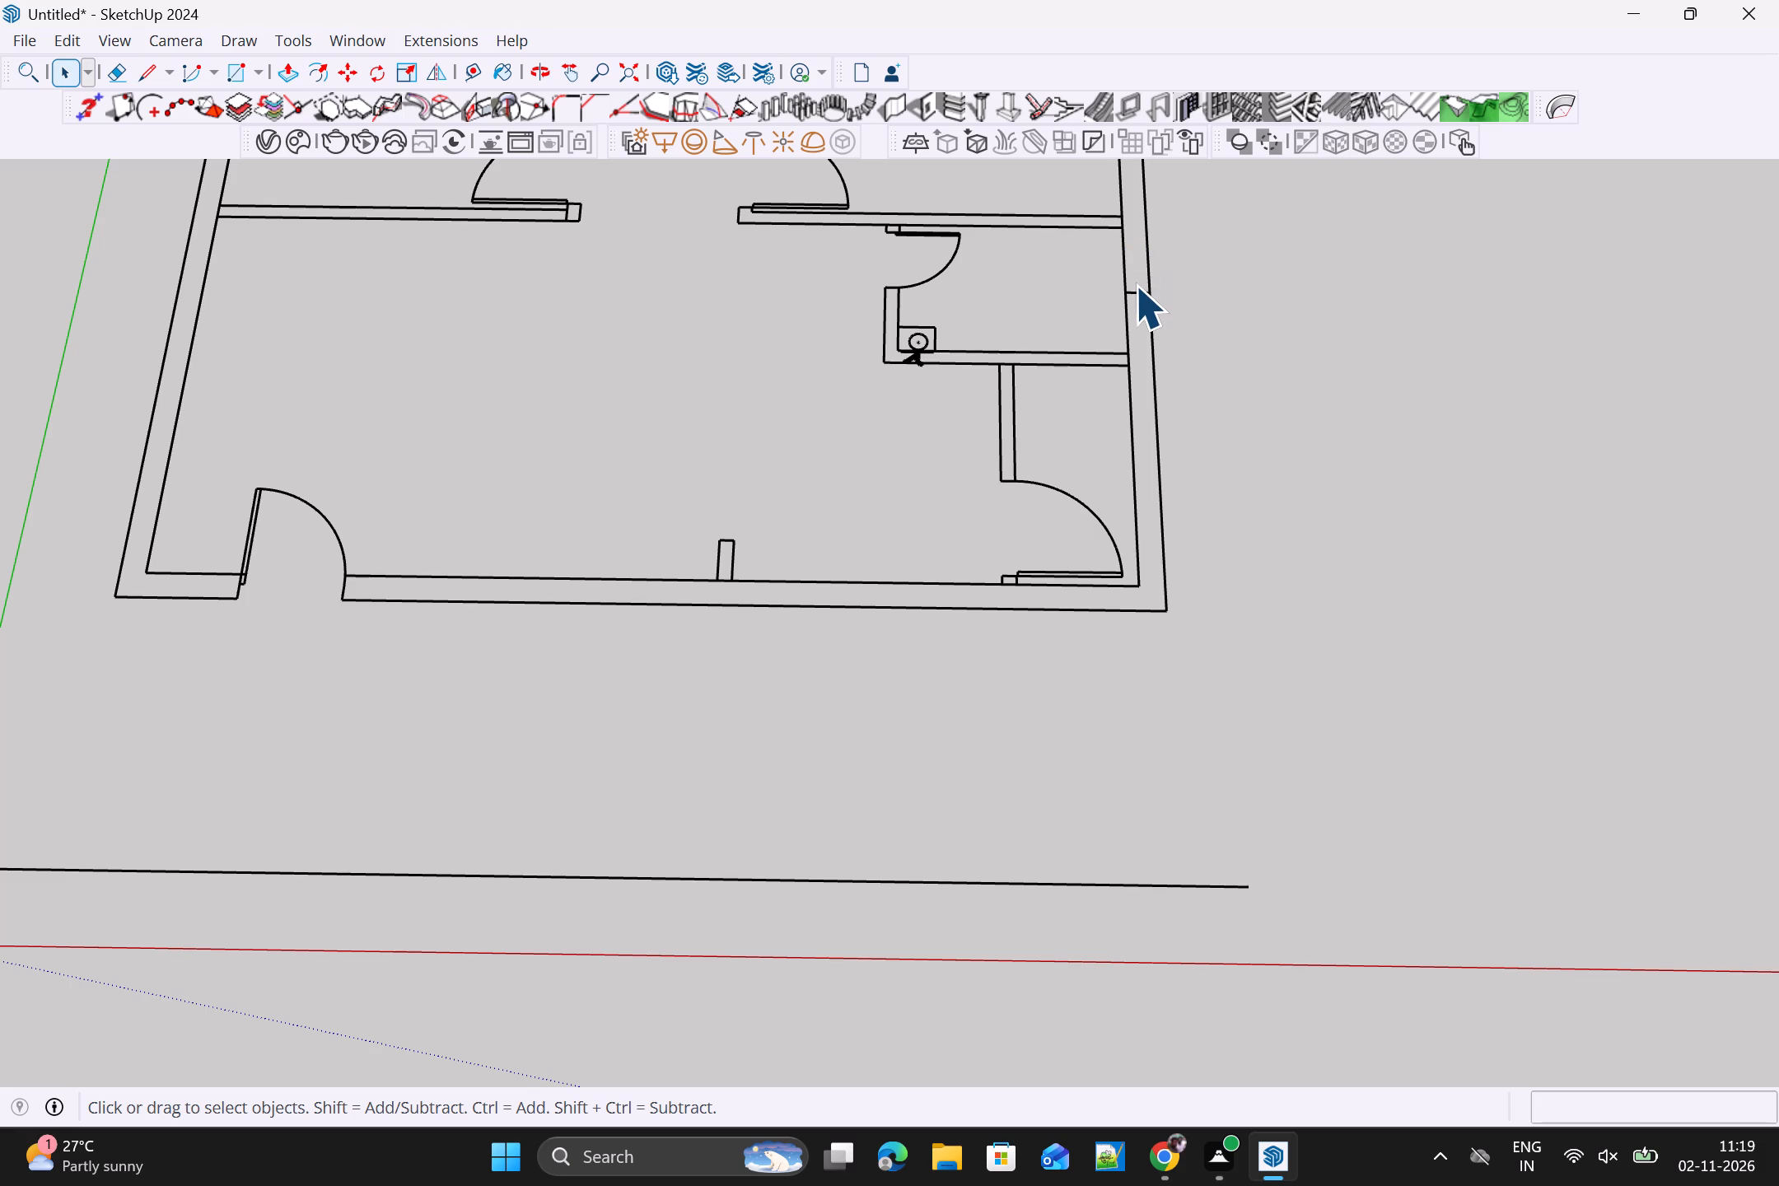
click(1135, 287)
key(Delete)
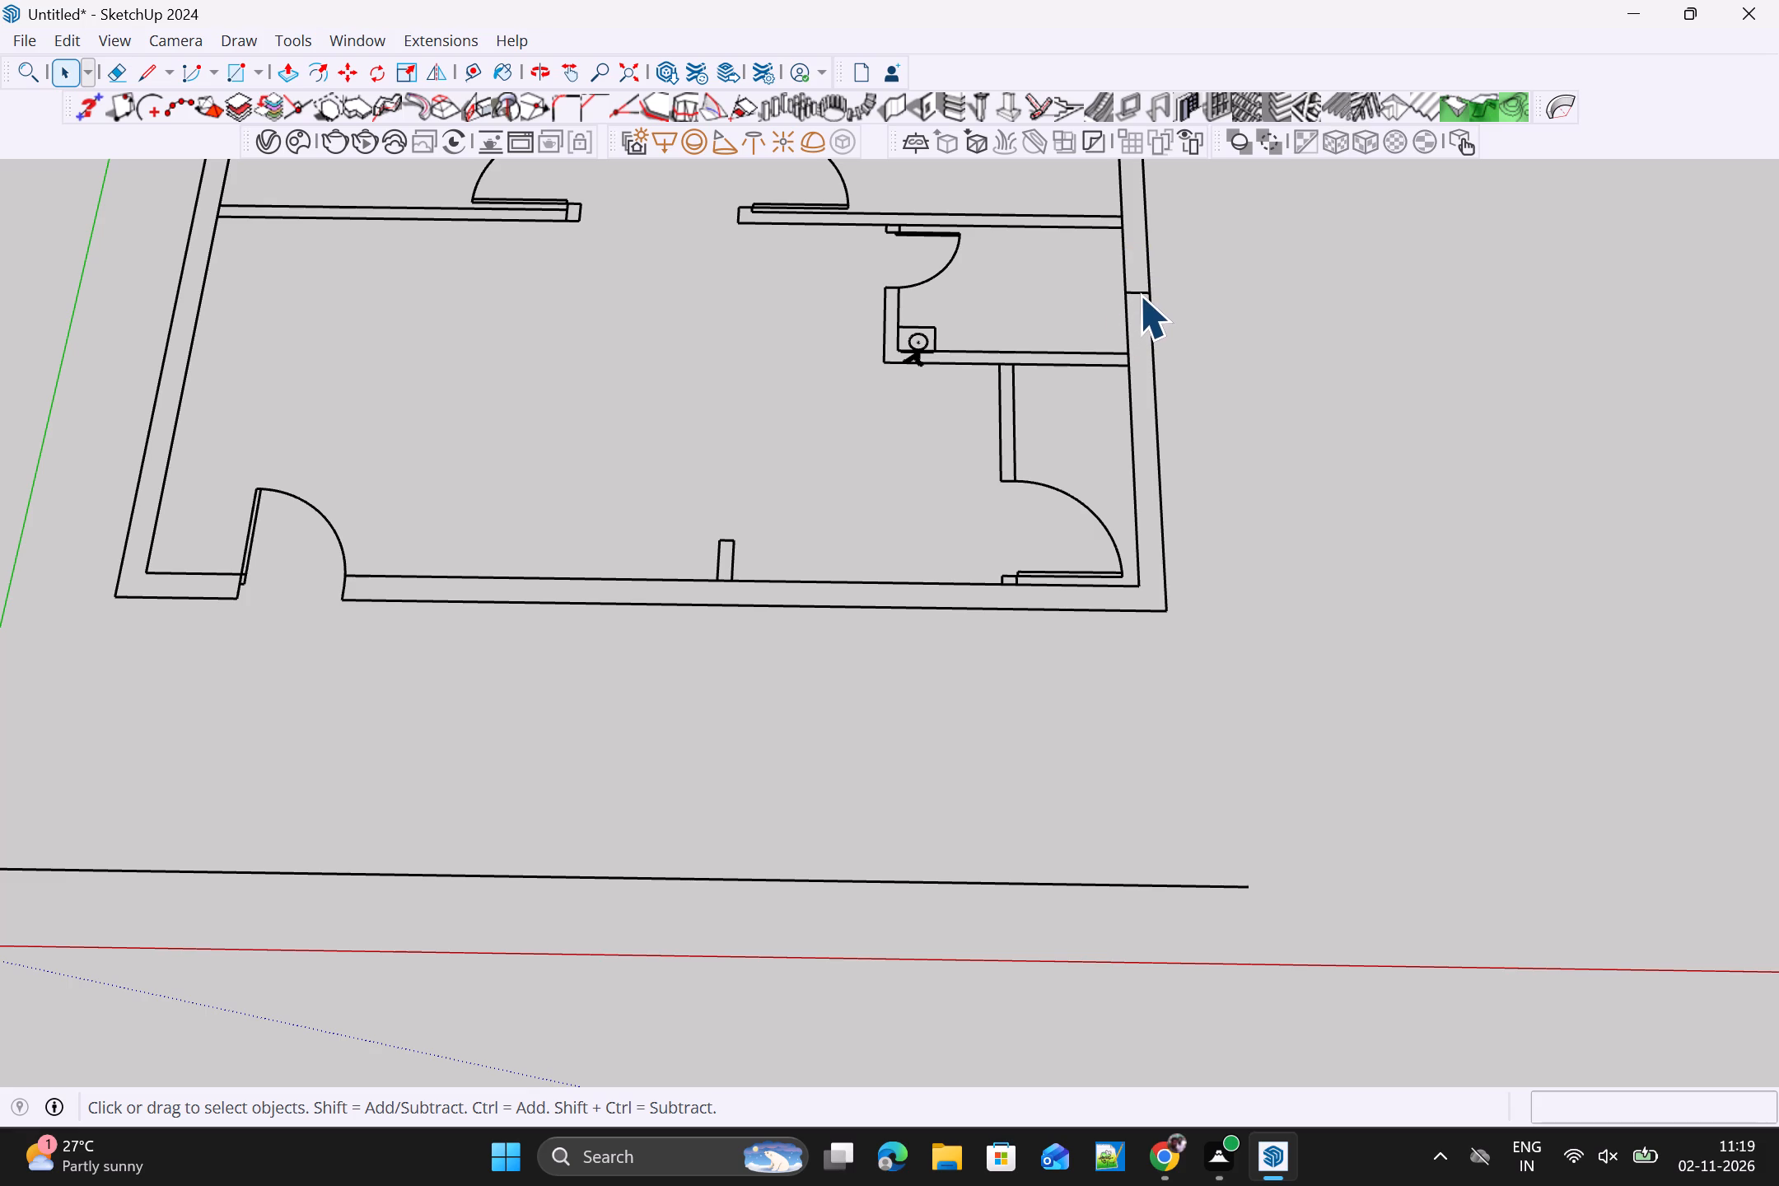
click(1139, 295)
key(Delete)
Delete the small black tap fixture on the rear wall of the bathroom between the two bedrooms.
scroll(1139, 295, down, 3)
scroll(956, 268, down, 5)
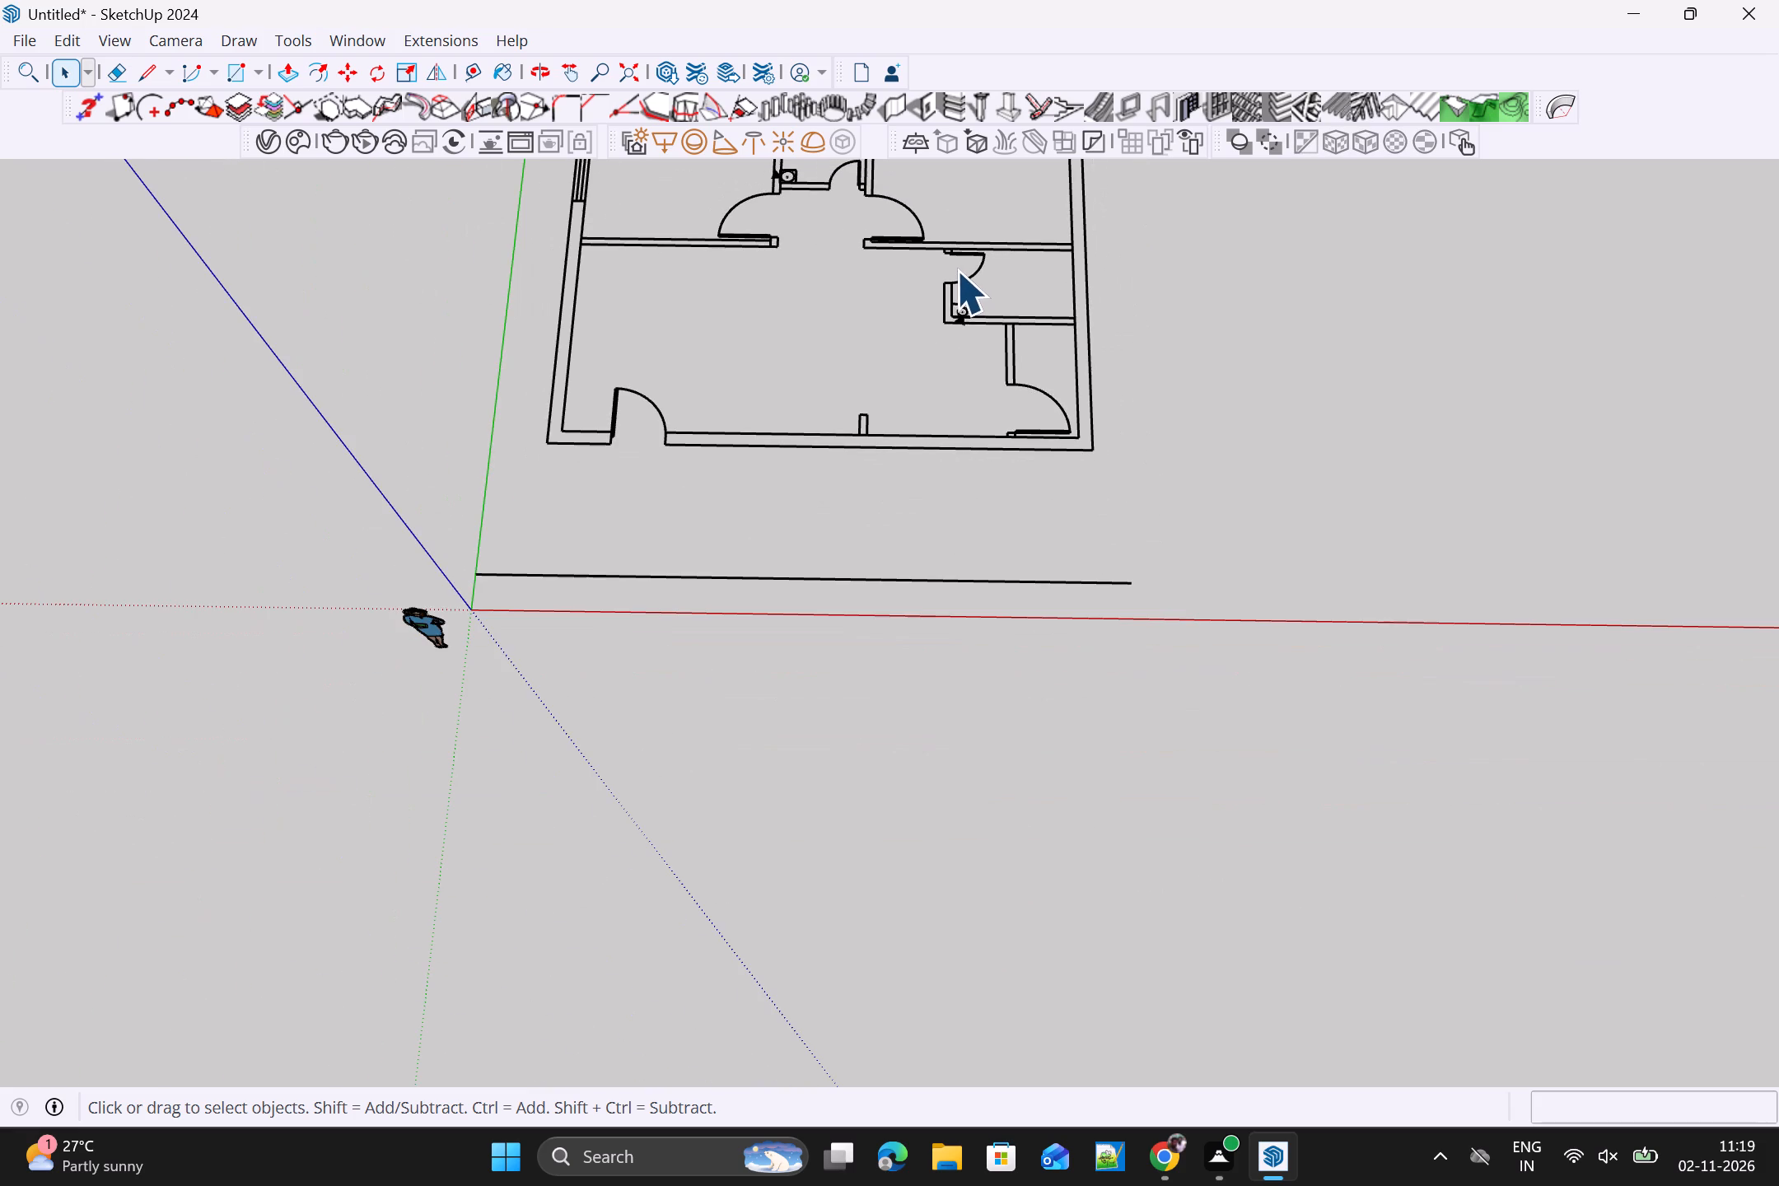
shift+middle_drag(962, 295, 945, 633)
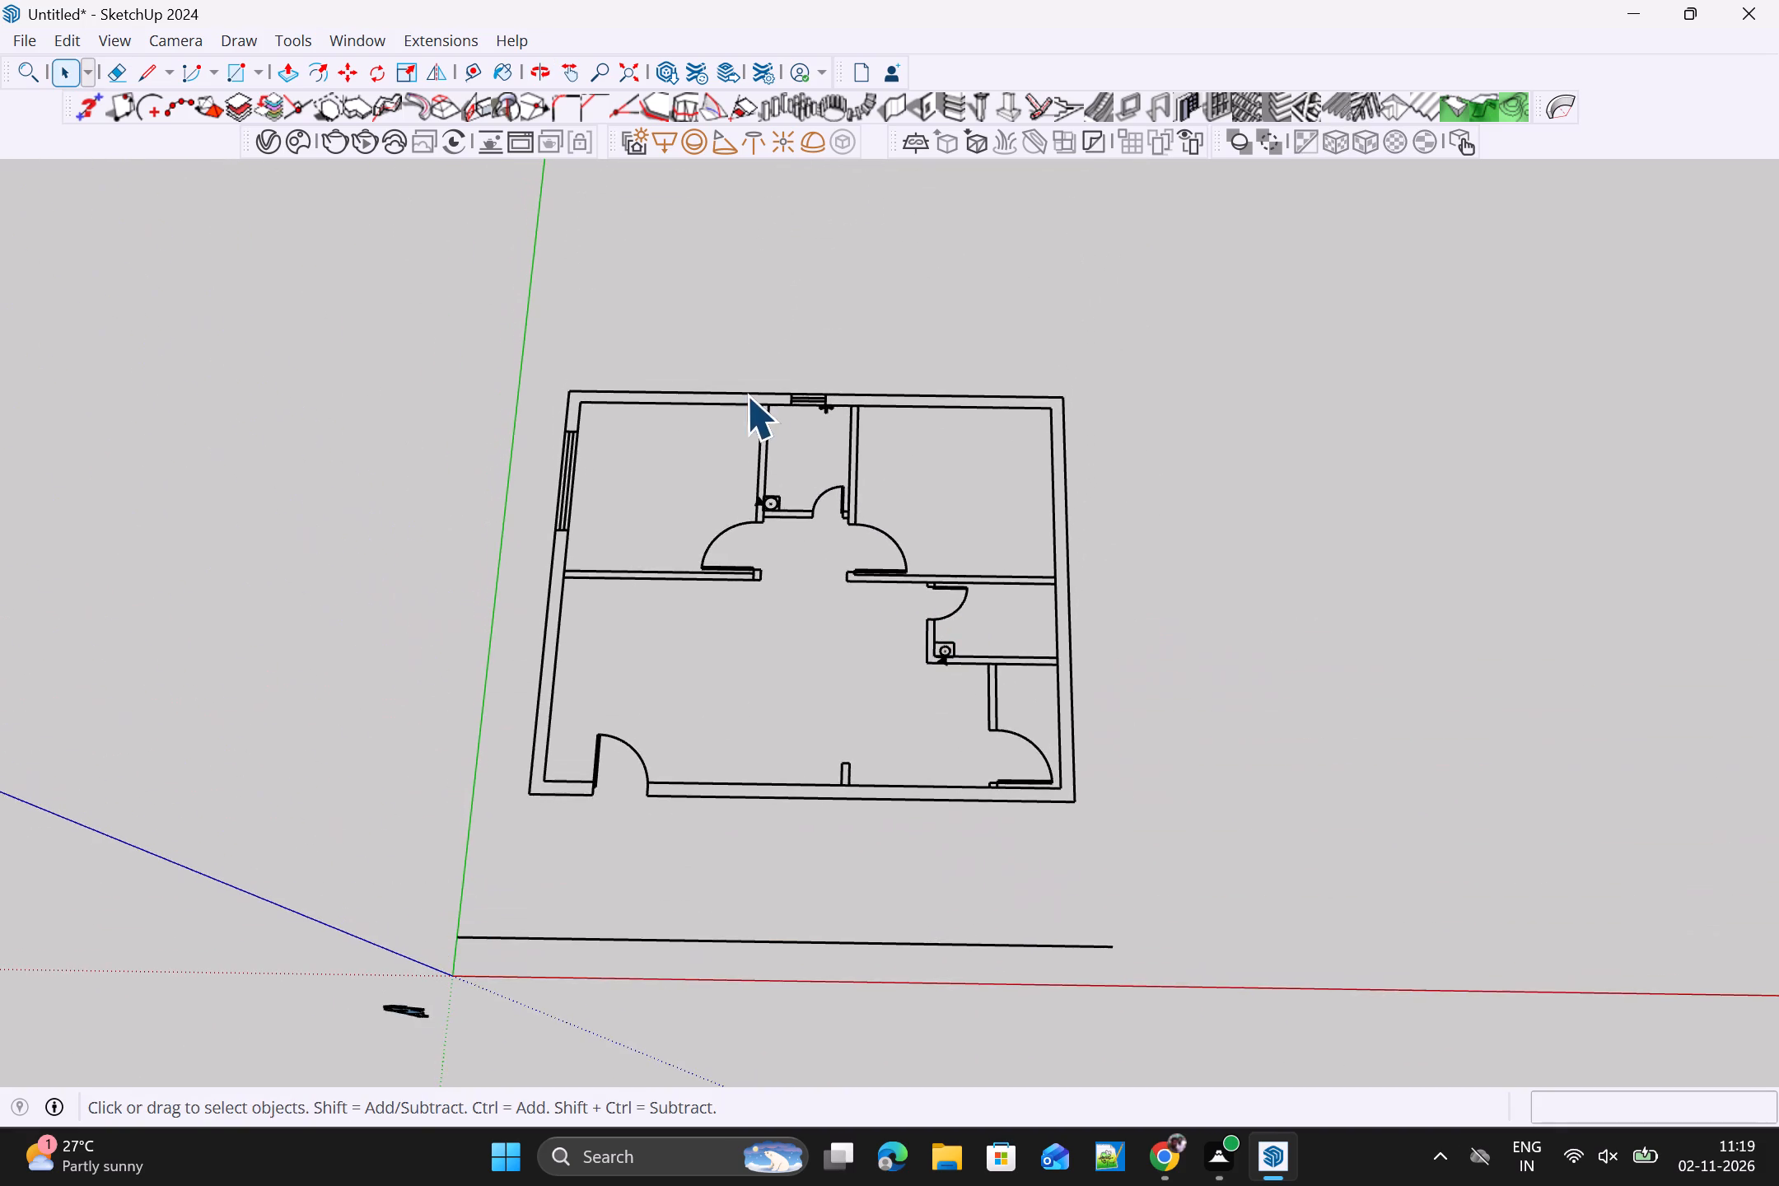
scroll(764, 373, up, 11)
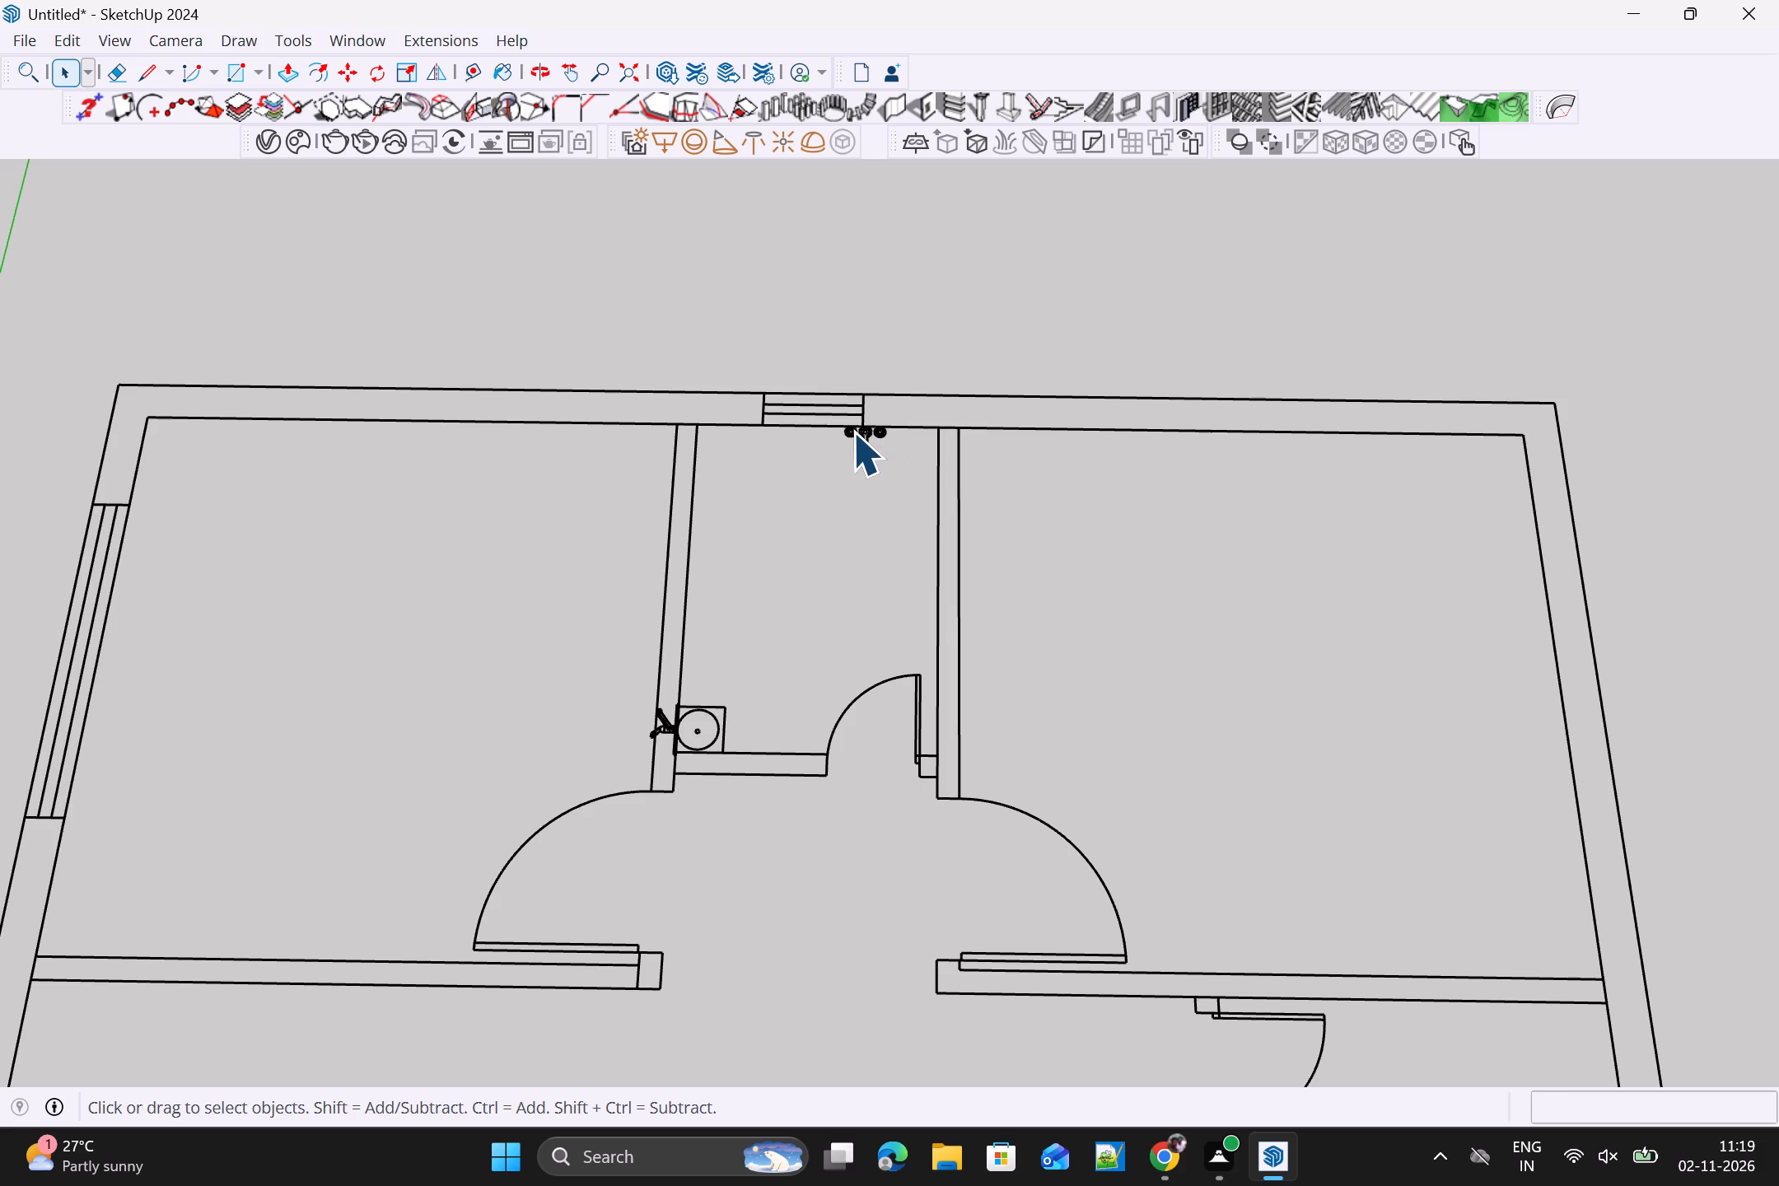
click(852, 432)
key(Delete)
Delete the window's inner lines and both end lines in the rear wall behind the middle bathroom, keeping the wall's two faces.
click(845, 409)
key(Delete)
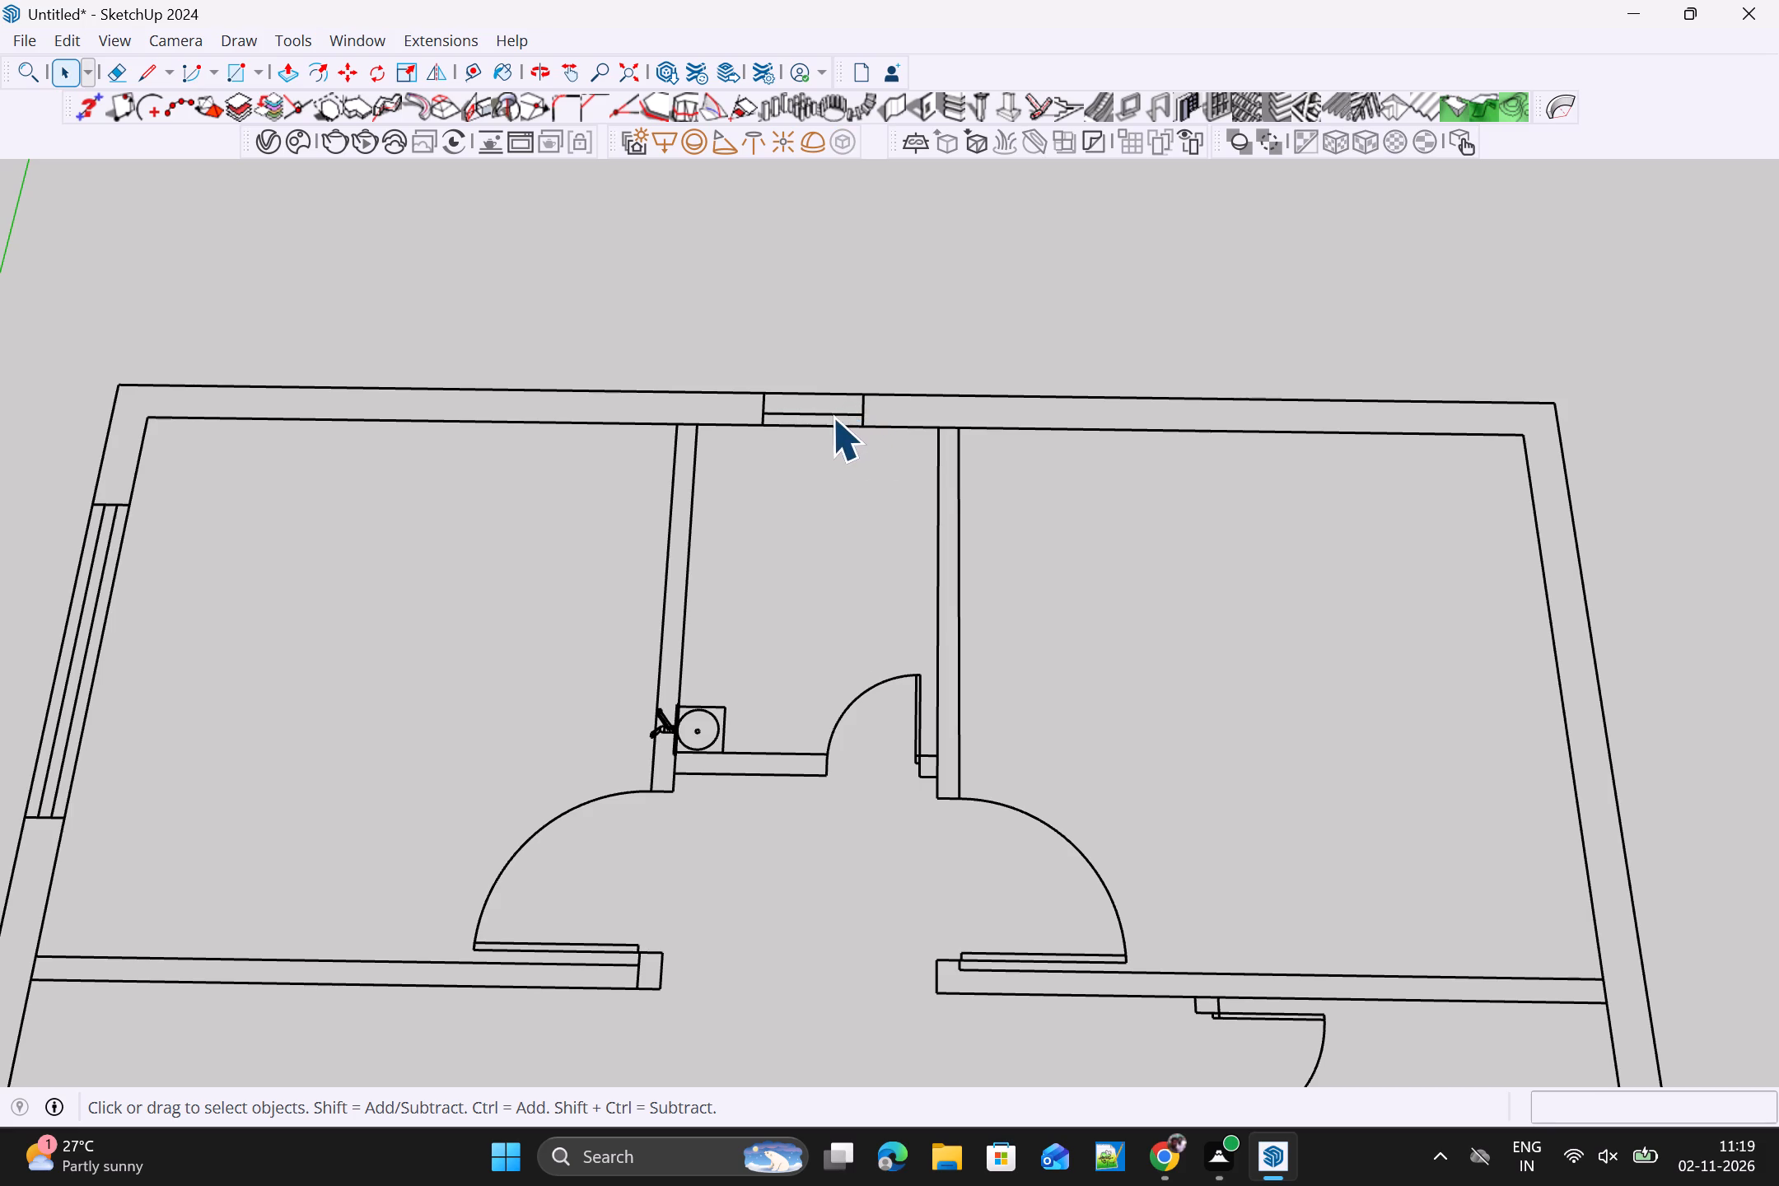
click(832, 417)
key(Delete)
drag(867, 409, 852, 413)
key(Delete)
click(753, 410)
drag(773, 410, 713, 413)
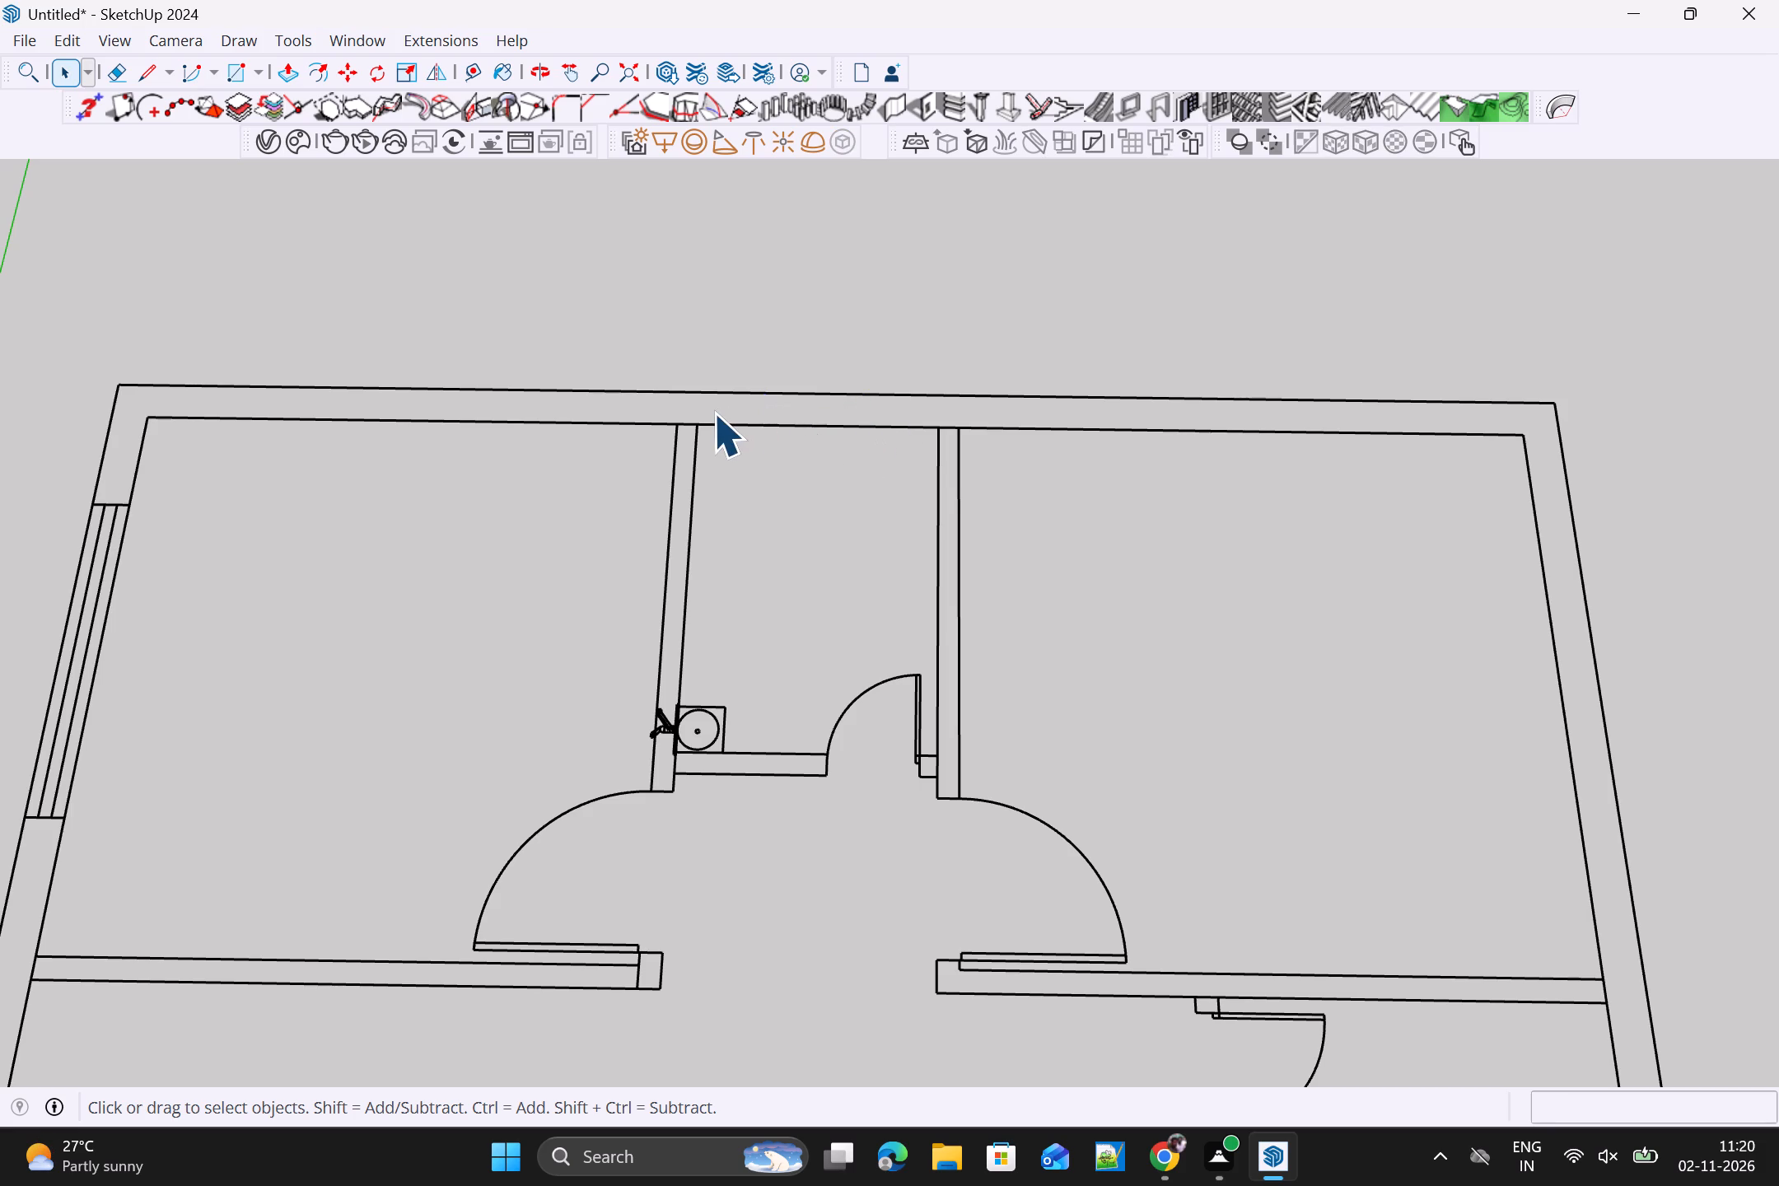
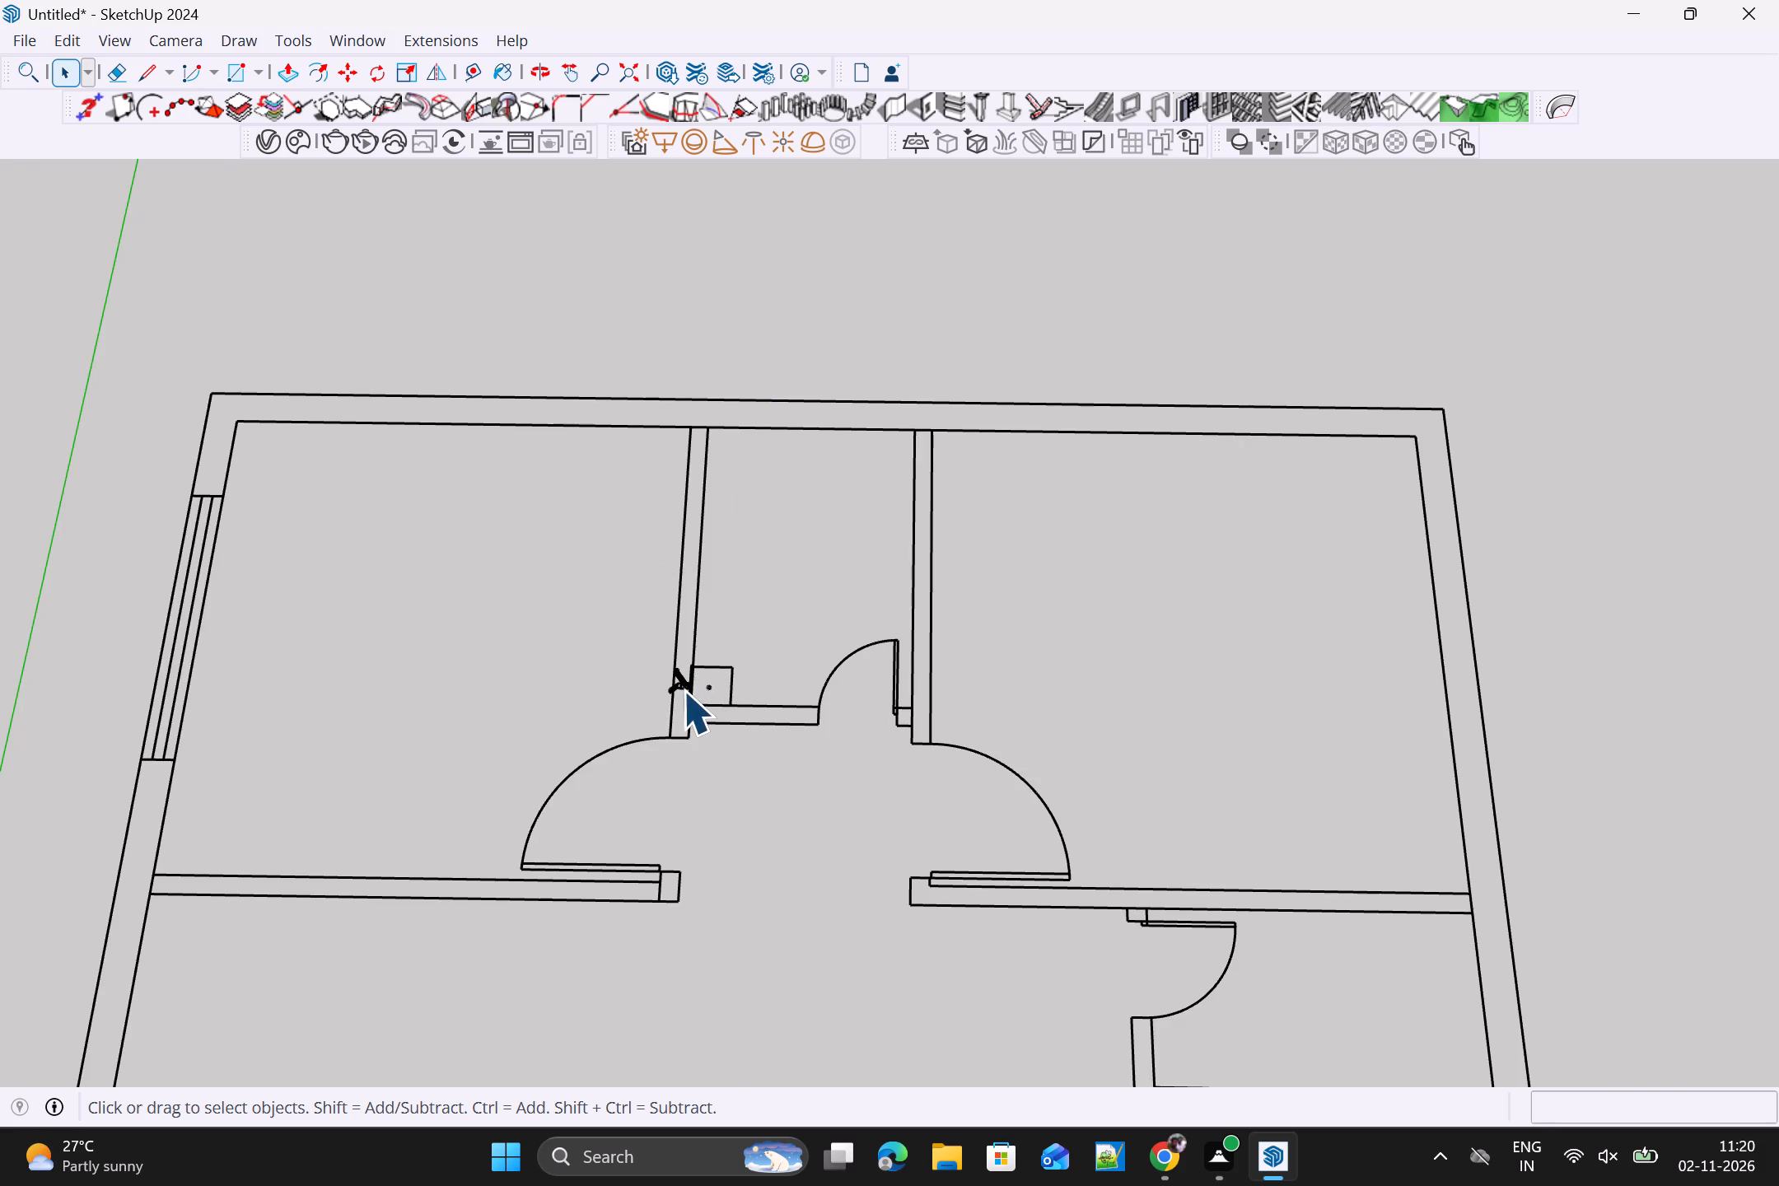
Delete the small black tap fixture on the middle bathroom's partition wall, beside the small square outline in the corner.
click(682, 690)
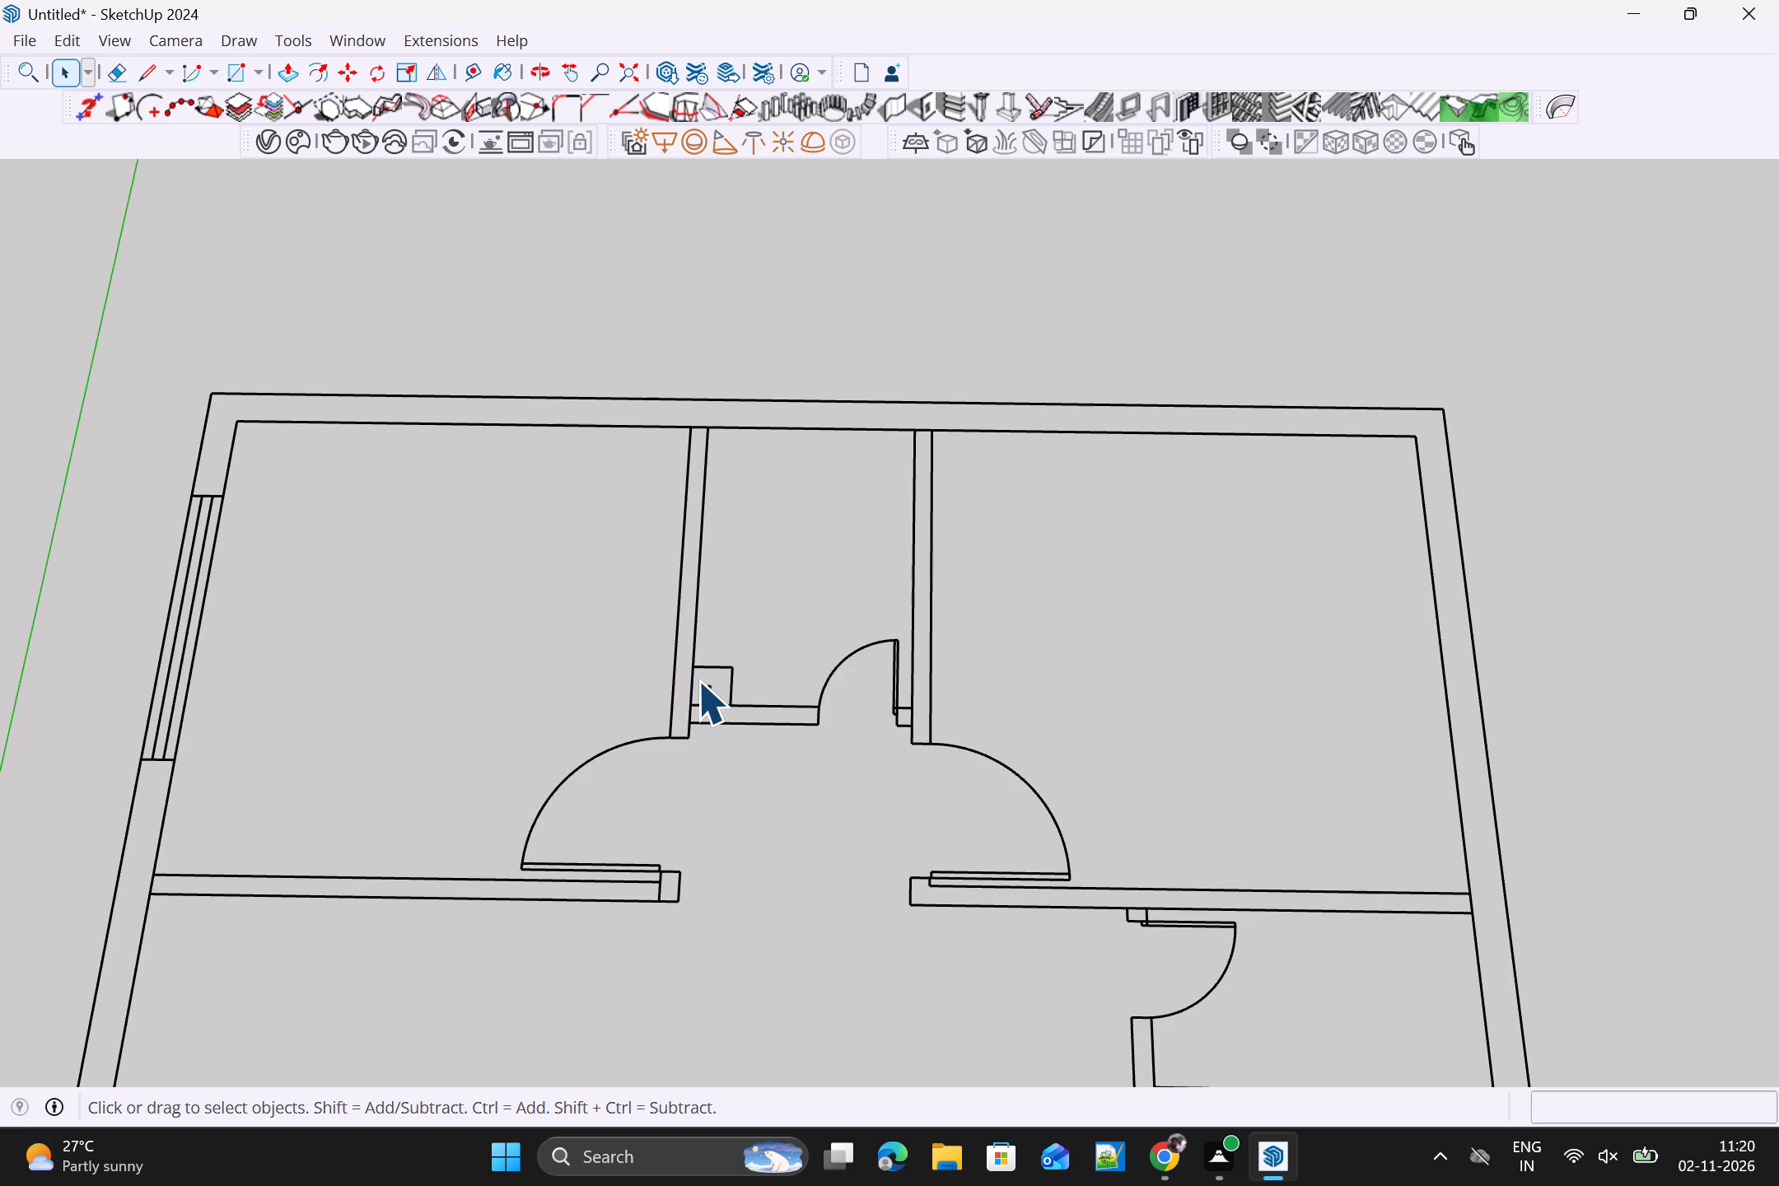
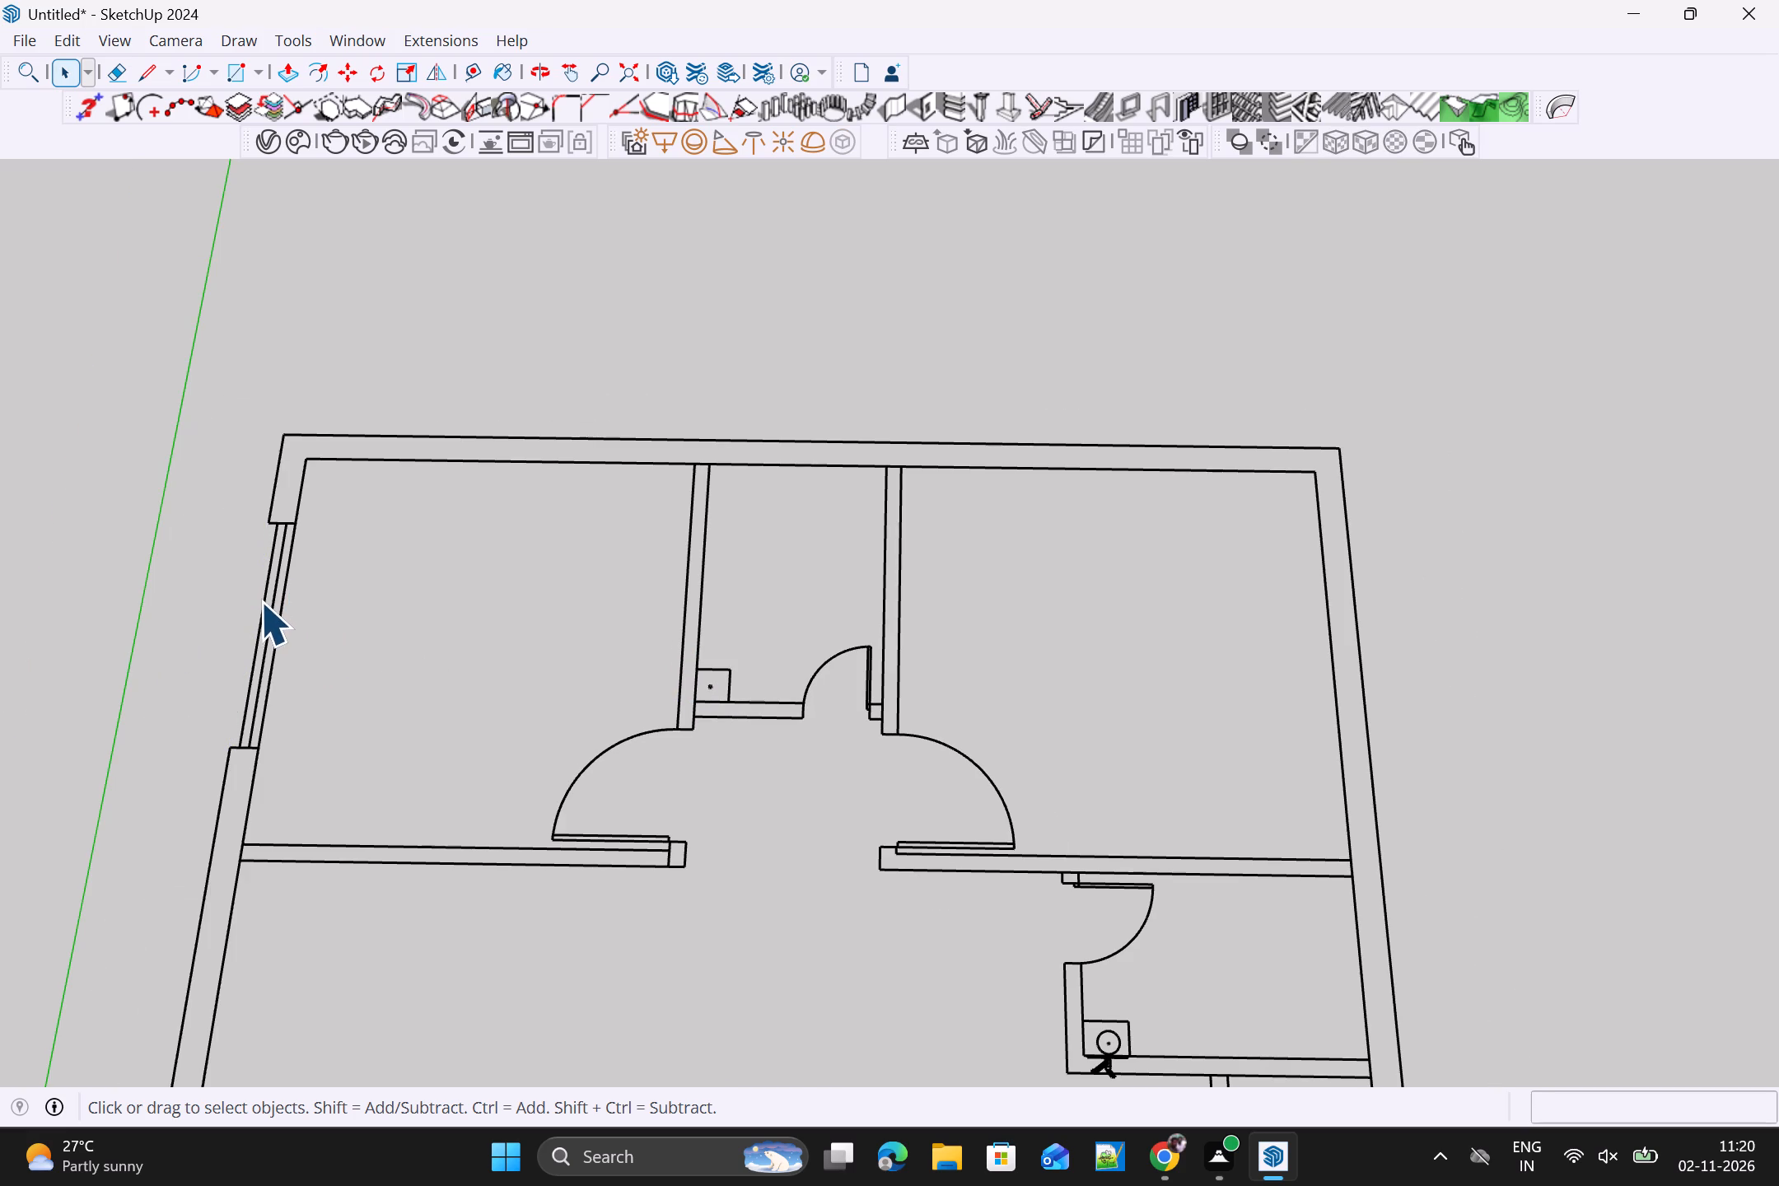
Undo the last deletion to restore the outer wall line along the top-left room's window.
key(ctrl+z)
Delete the two inner window lines and the short upper end-line pieces from the top-left room's outer wall, keeping both wall lines.
scroll(245, 605, up, 5)
click(273, 566)
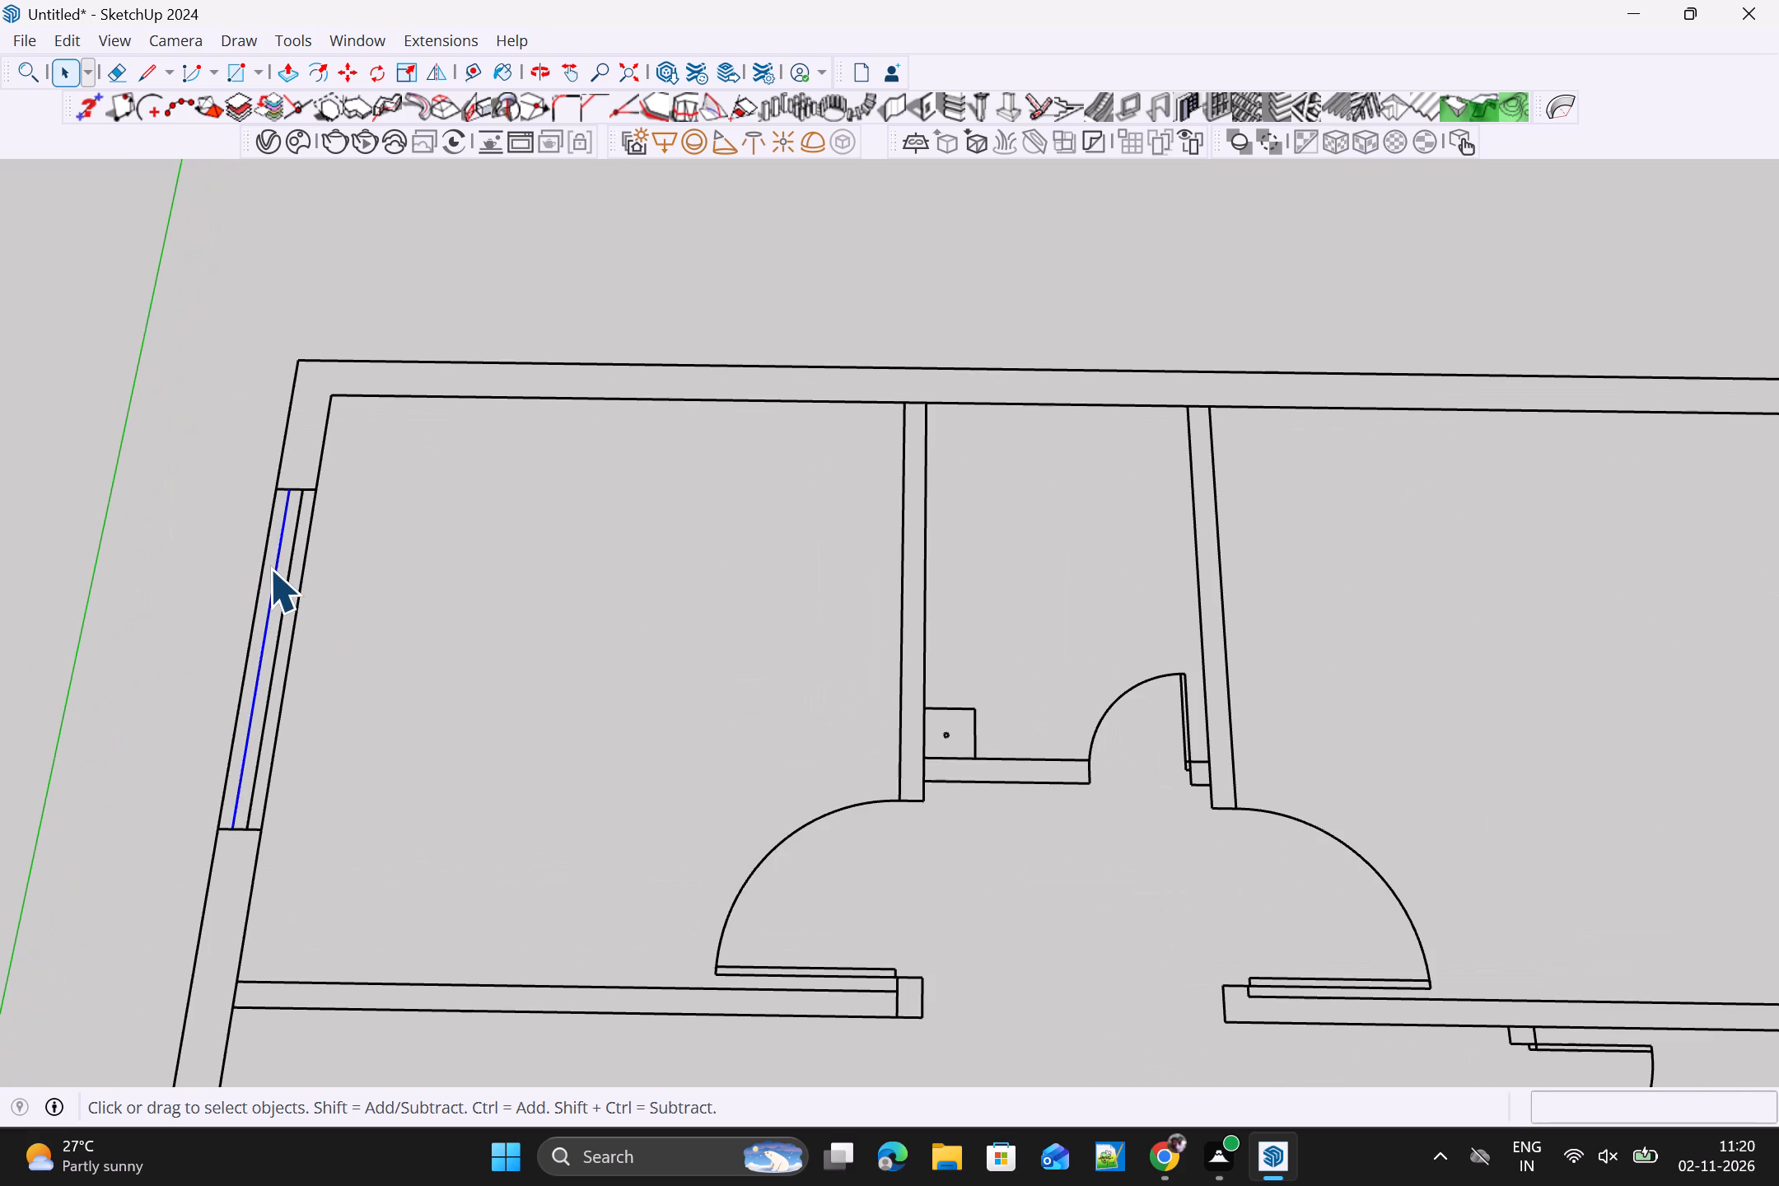
key(Delete)
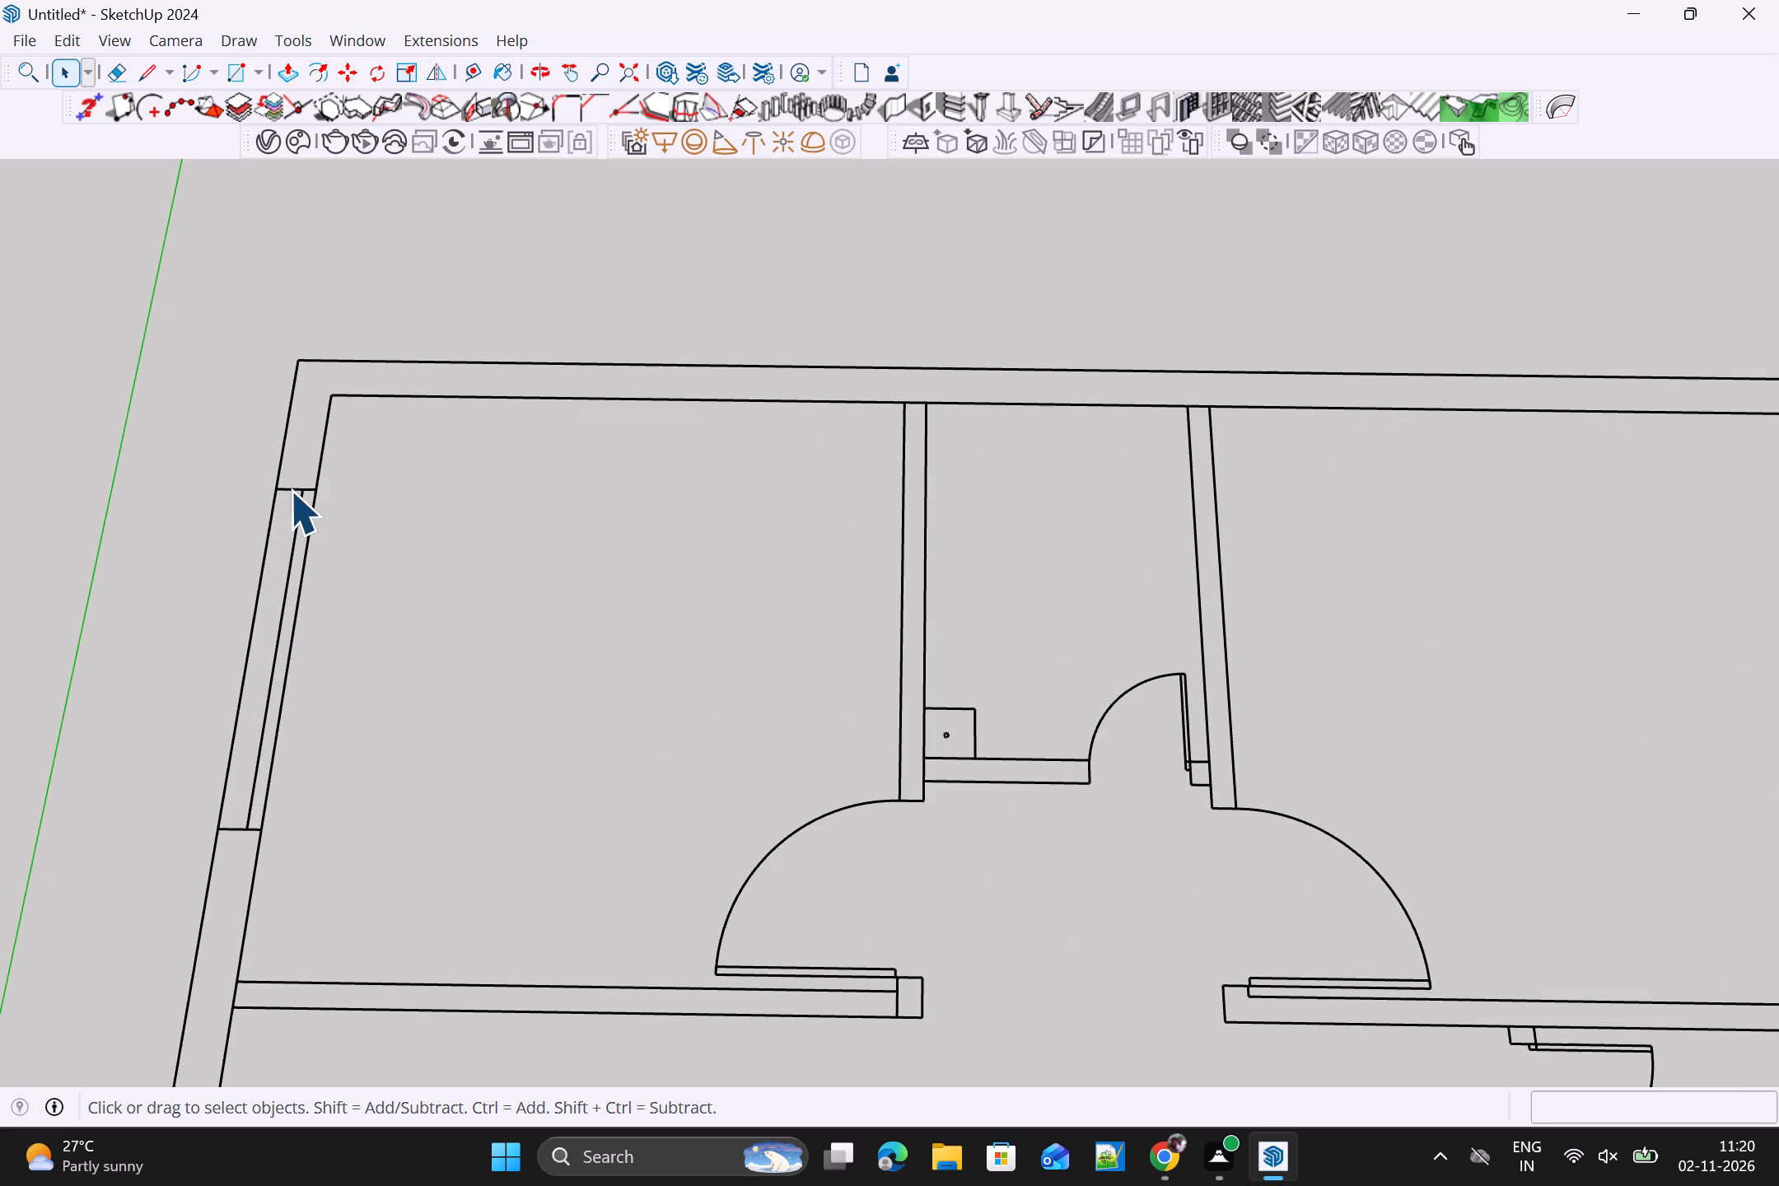
click(291, 488)
key(Delete)
click(296, 501)
key(Delete)
click(306, 489)
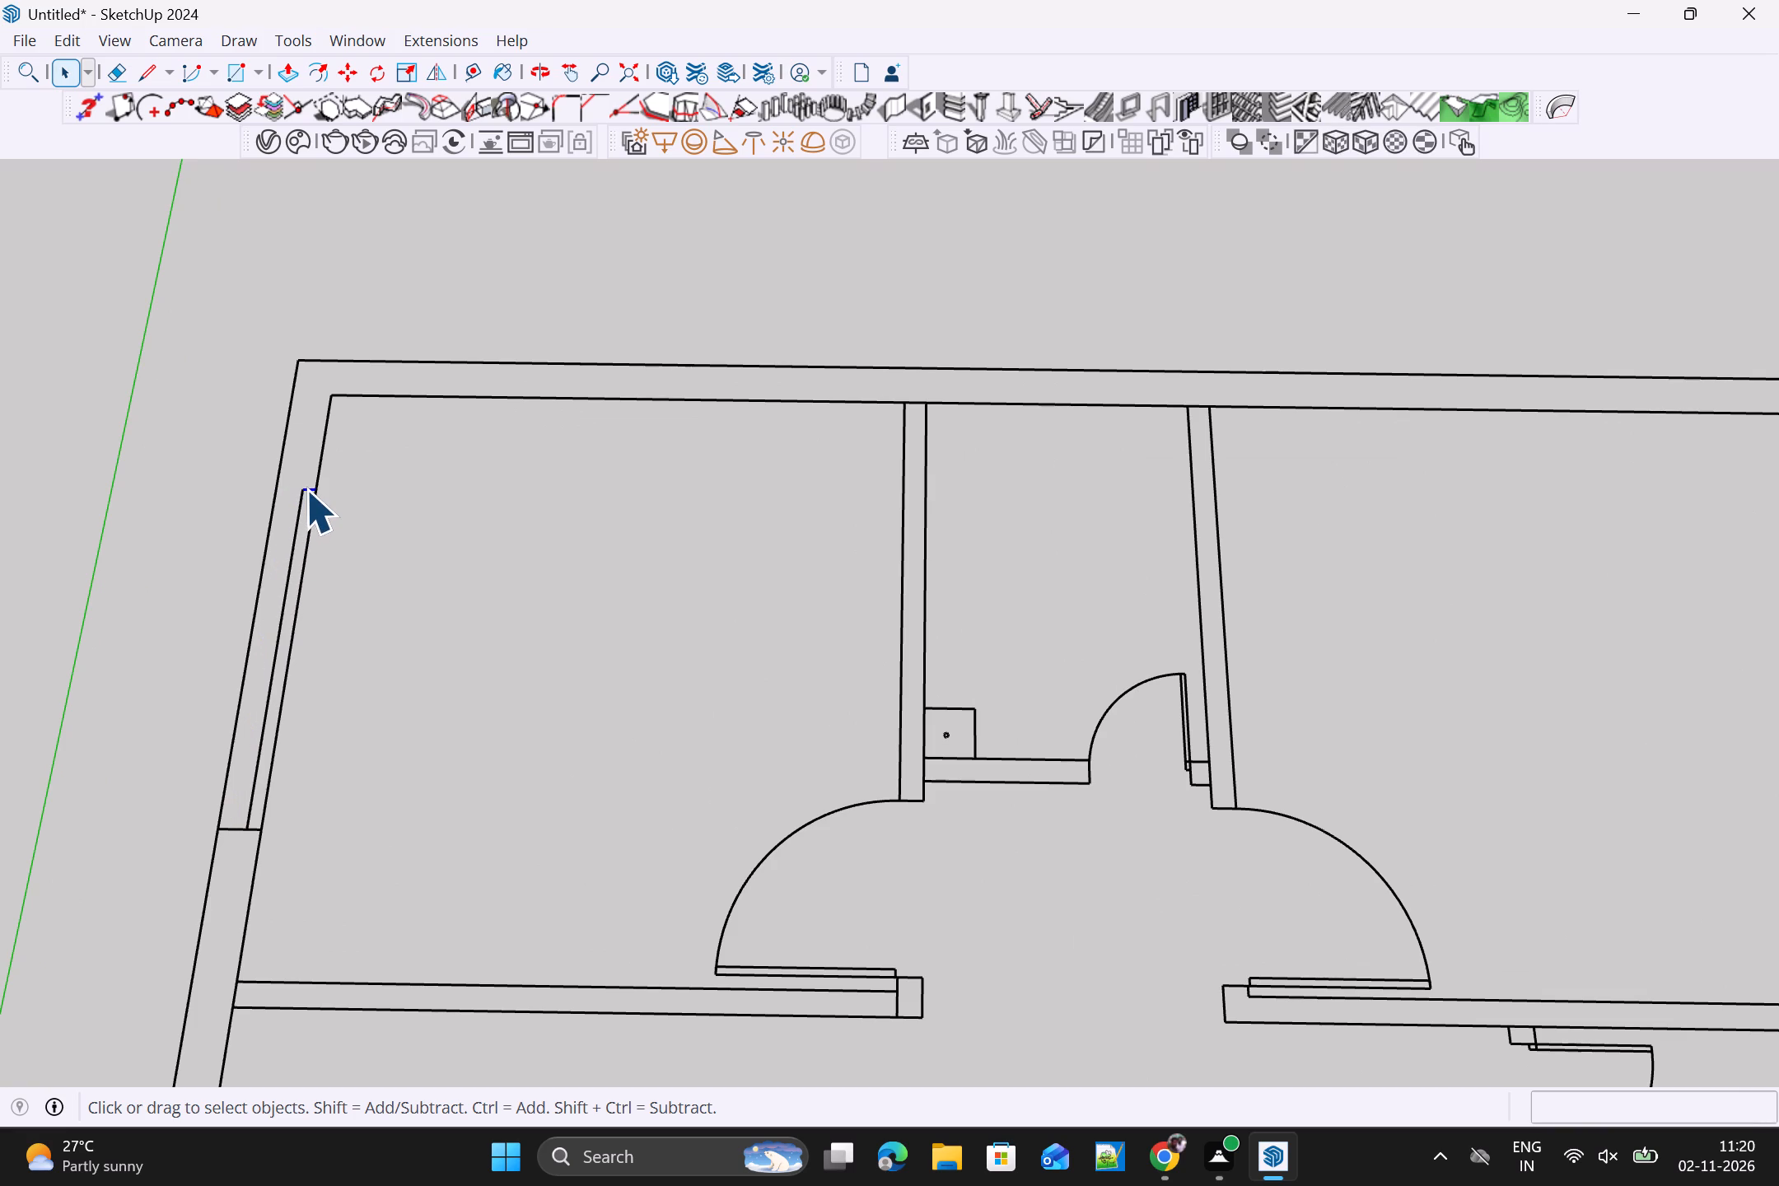
key(Delete)
click(301, 503)
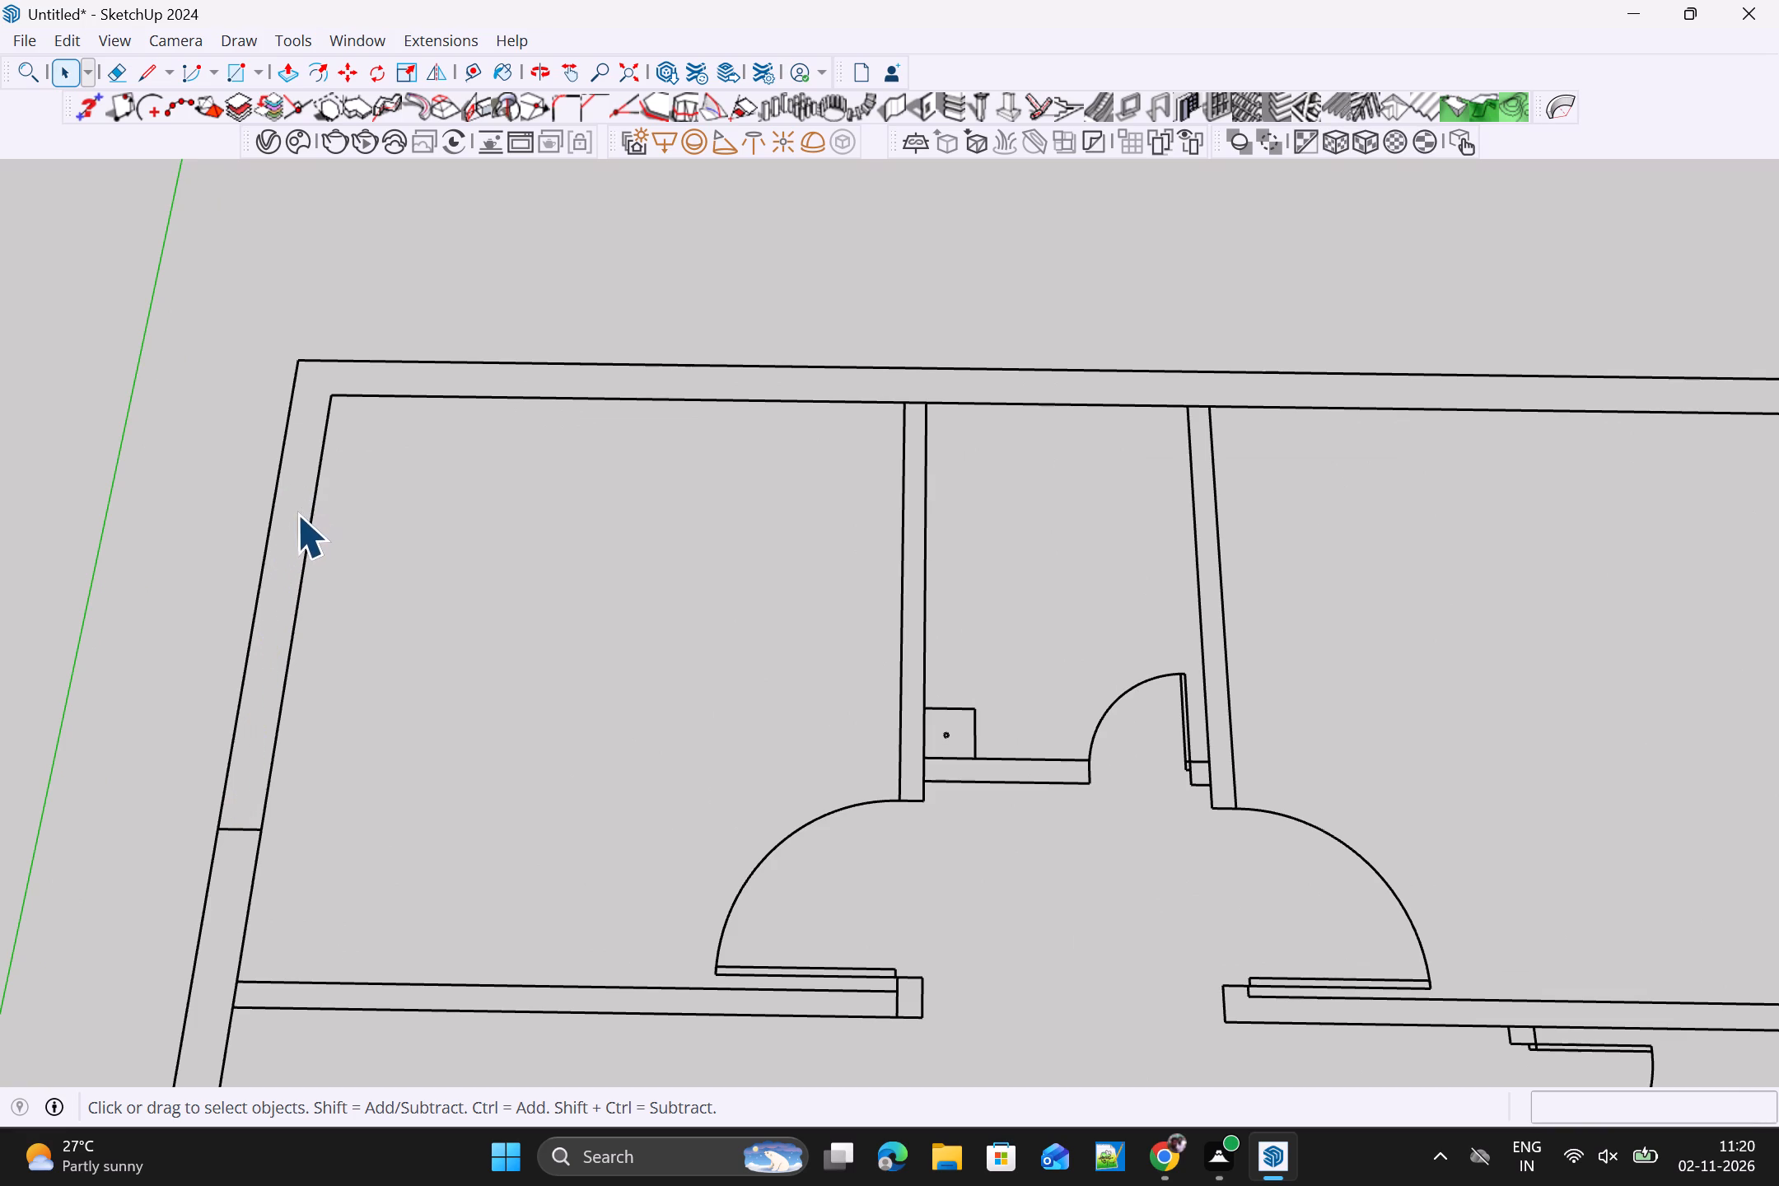
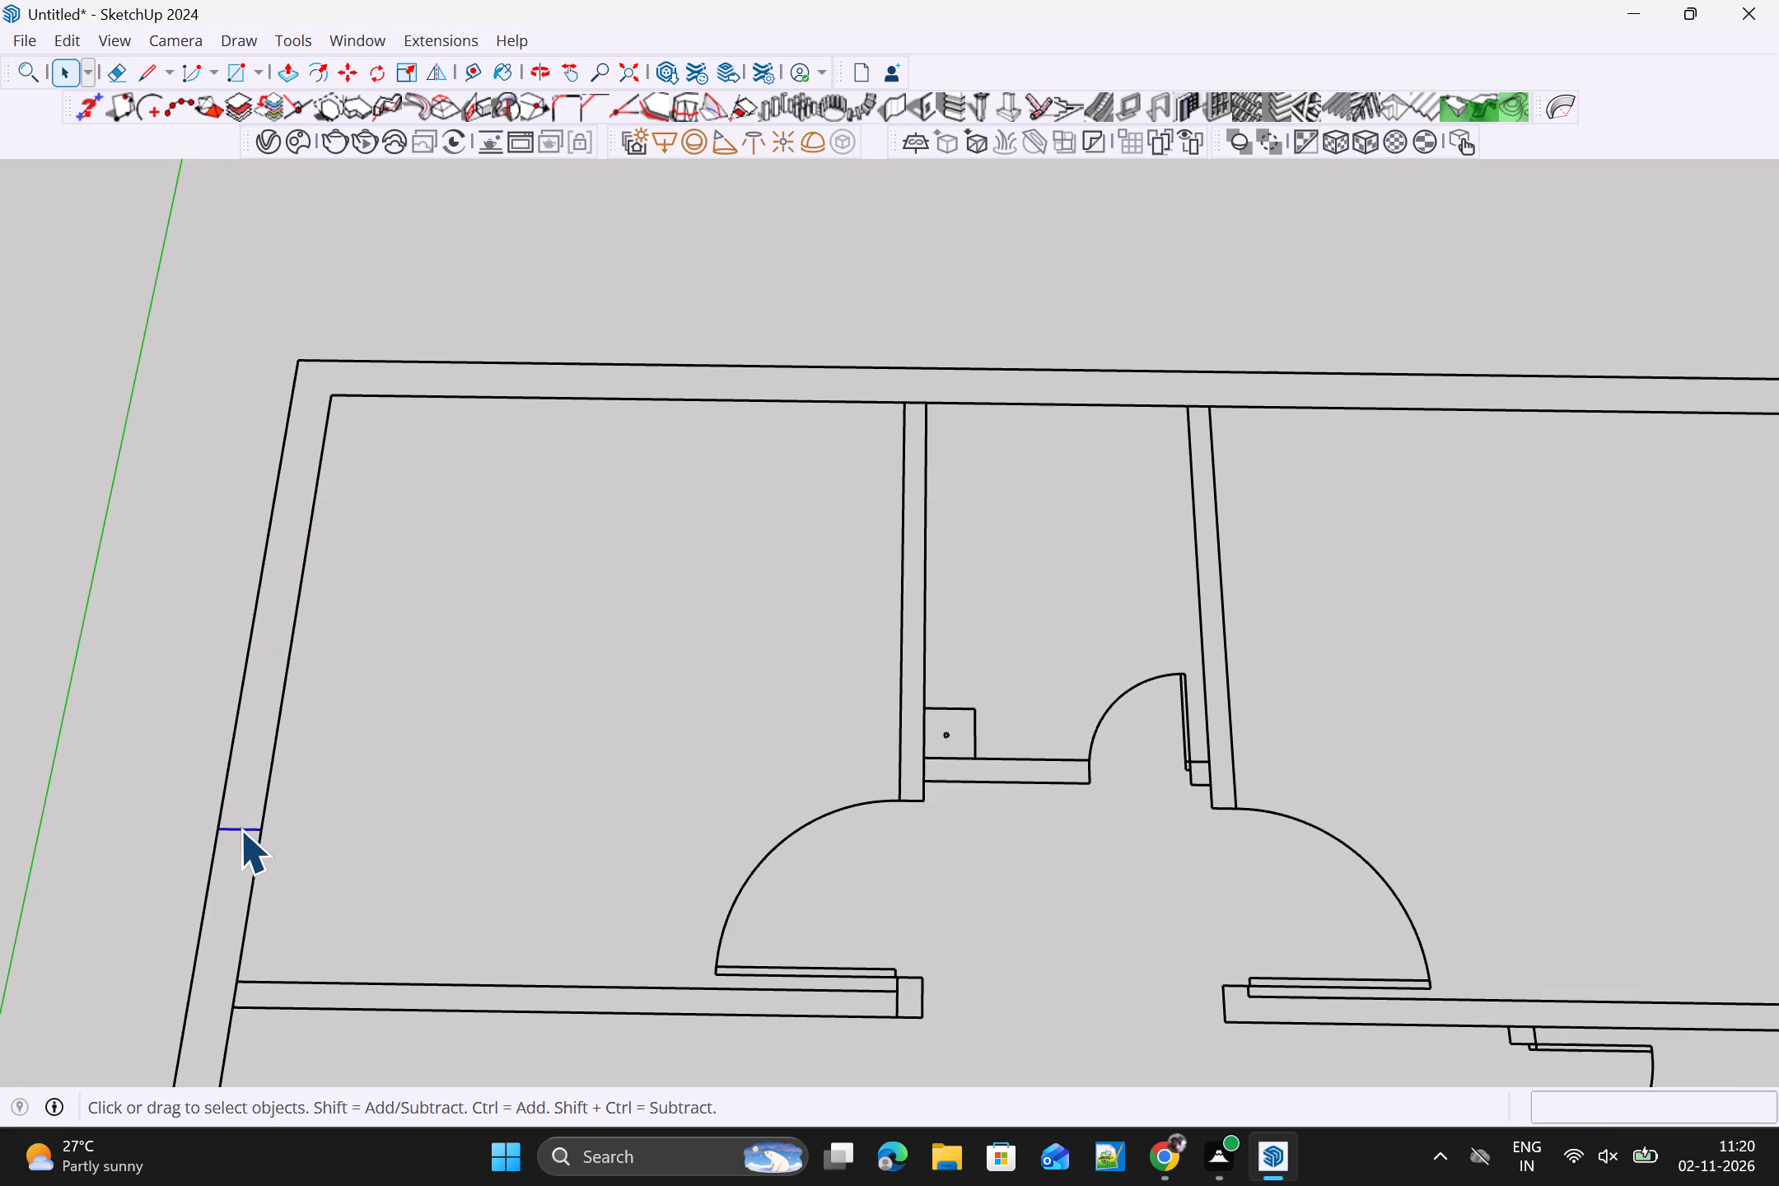
Delete the round bowl inside the small rectangular washbasin in the toilet along the plan's right side.
scroll(245, 831, down, 12)
middle_drag(423, 856, 455, 750)
shift+middle_drag(460, 771, 555, 339)
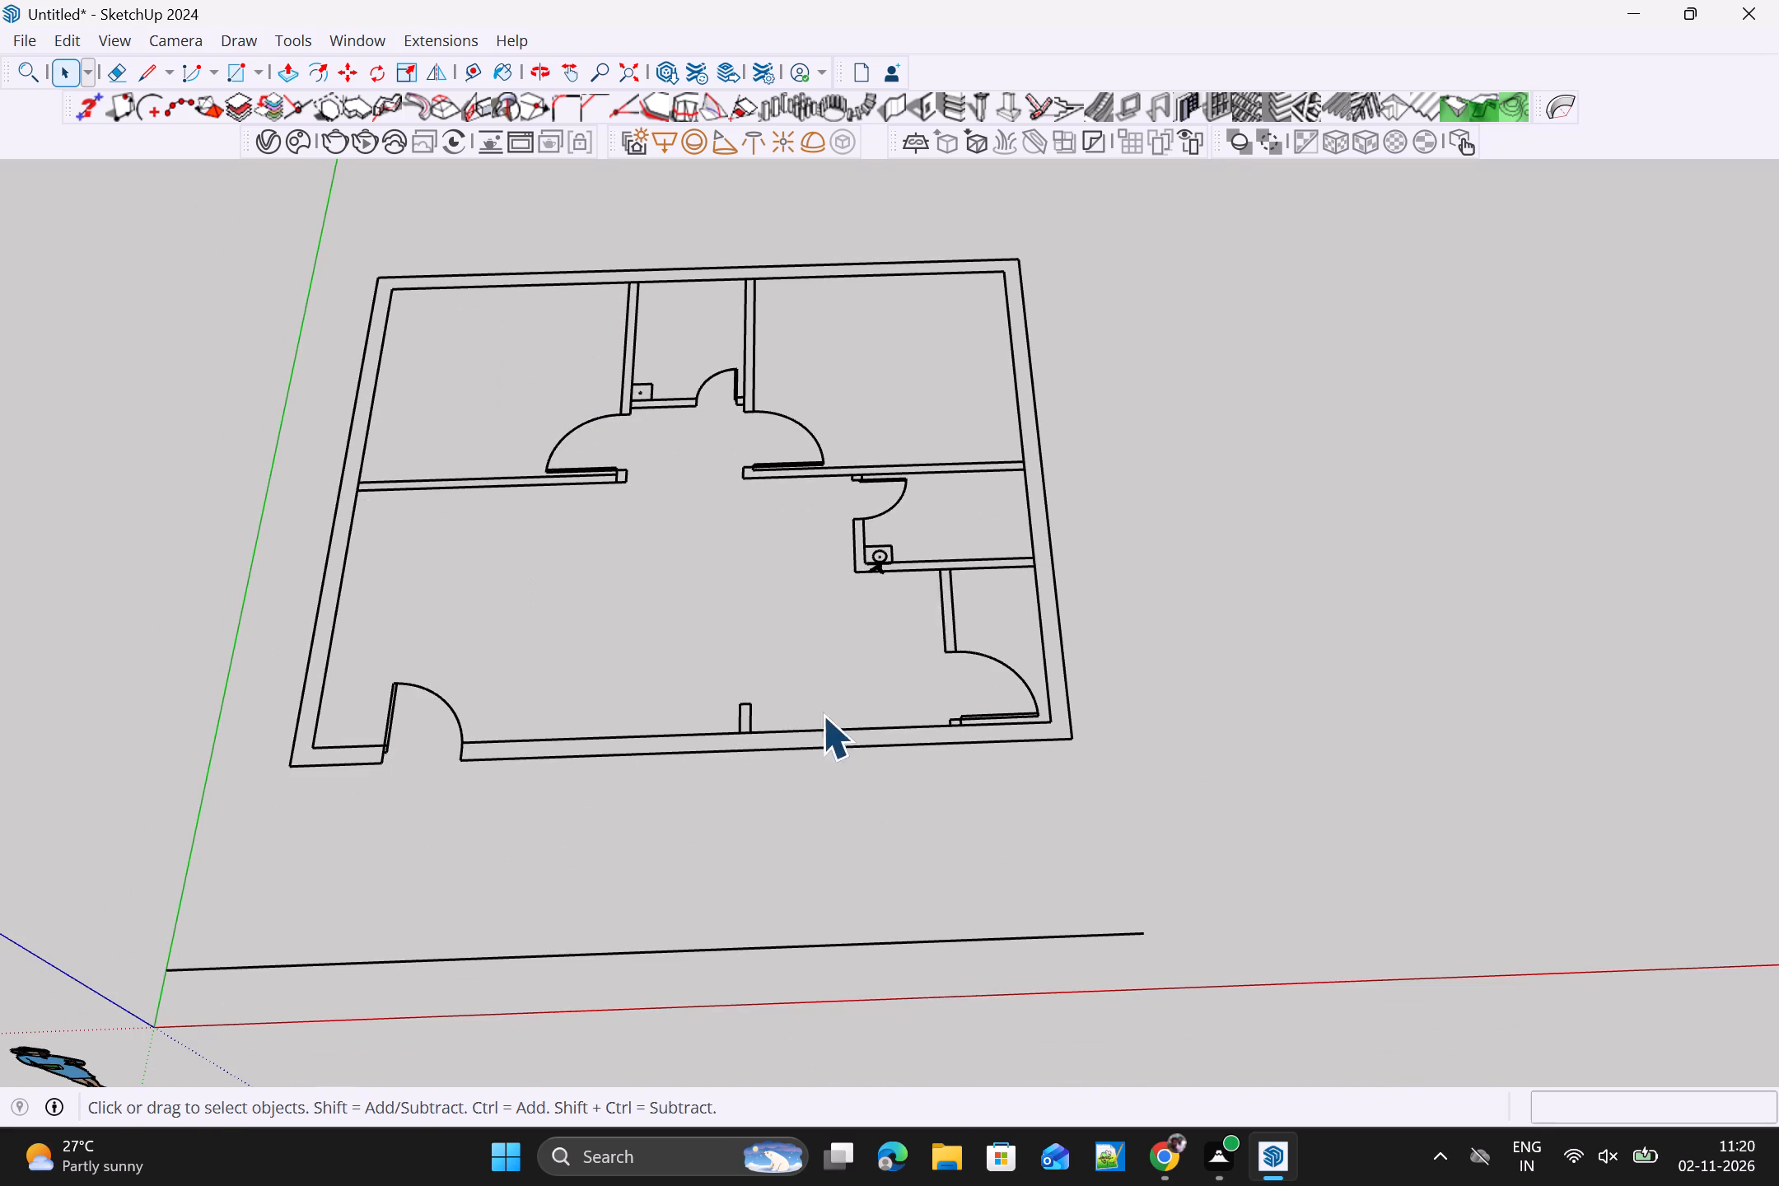
click(881, 546)
click(880, 566)
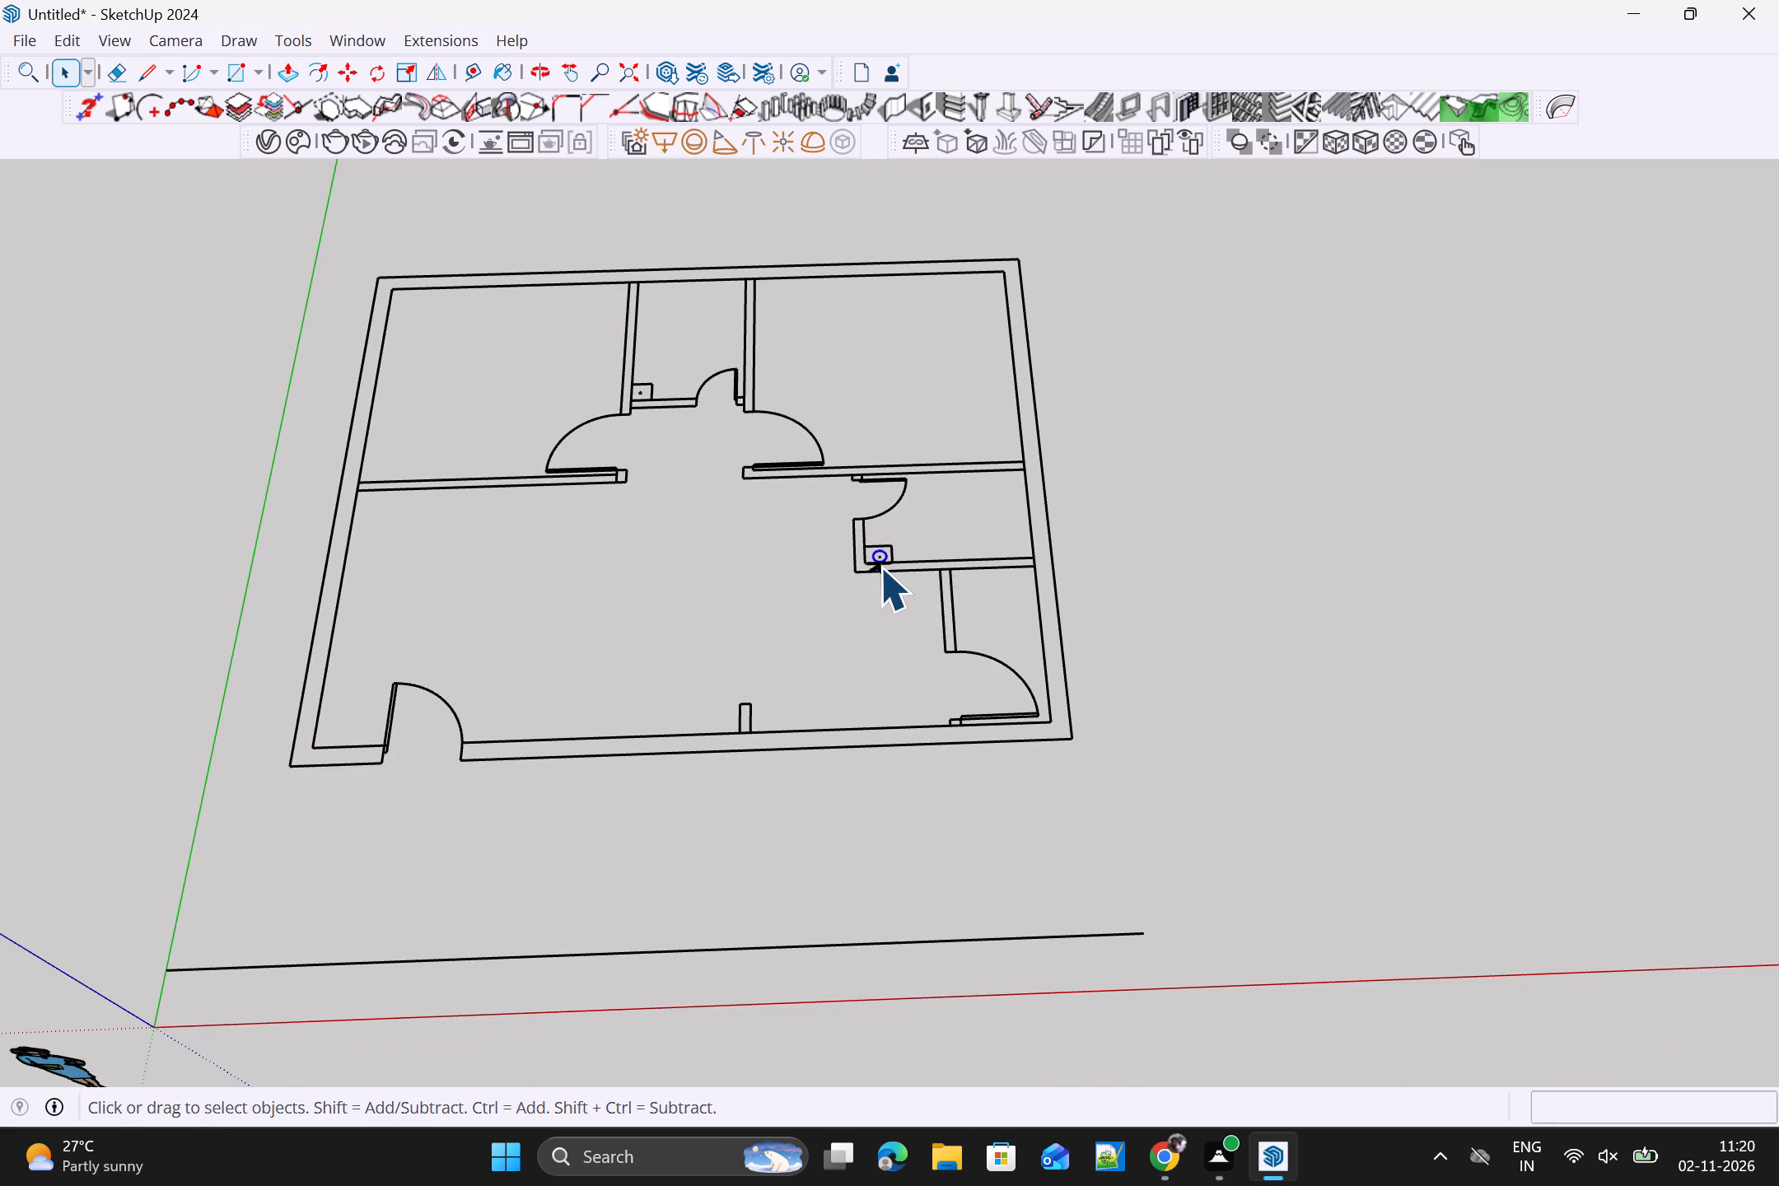
scroll(877, 567, up, 2)
key(Delete)
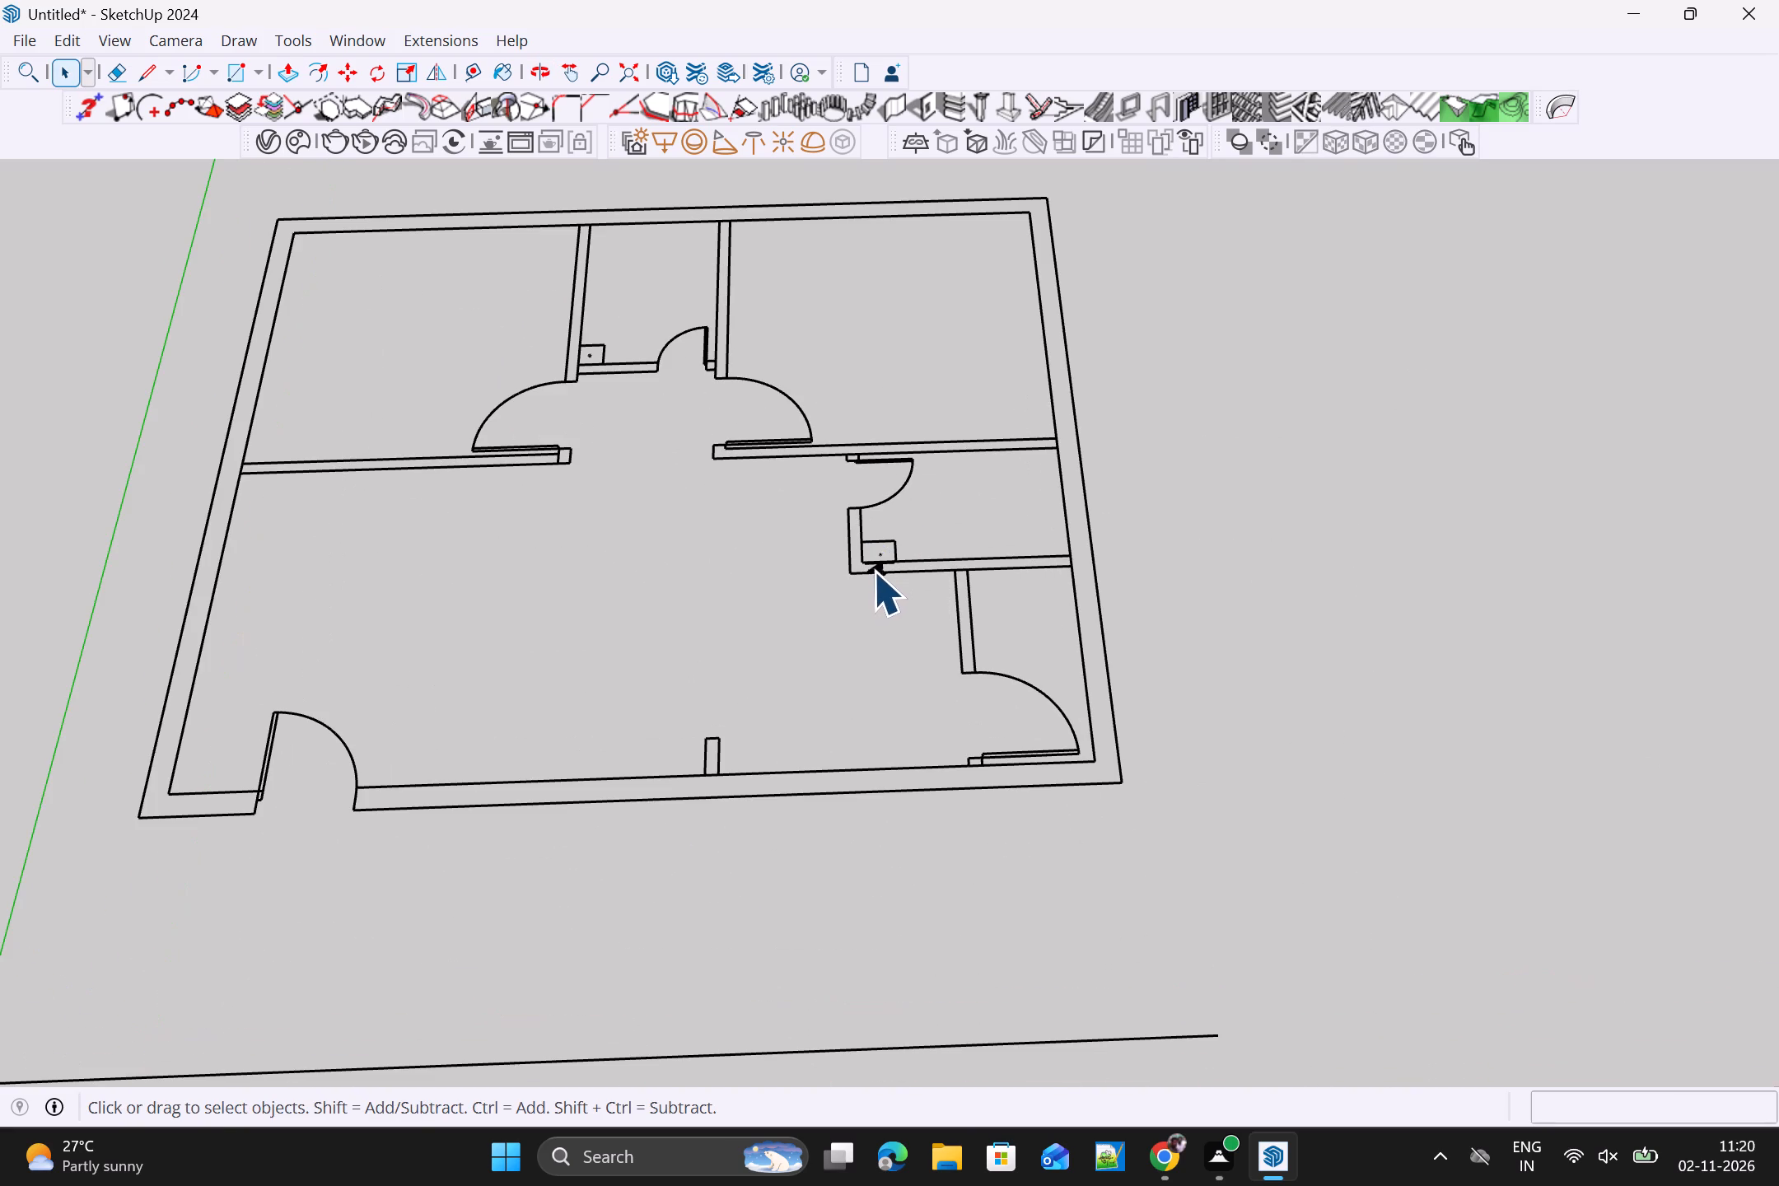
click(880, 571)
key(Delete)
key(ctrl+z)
Delete the tap-shaped fixture lying across the toilet wall below the washbasin, keeping the wall lines.
scroll(863, 577, up, 15)
click(907, 548)
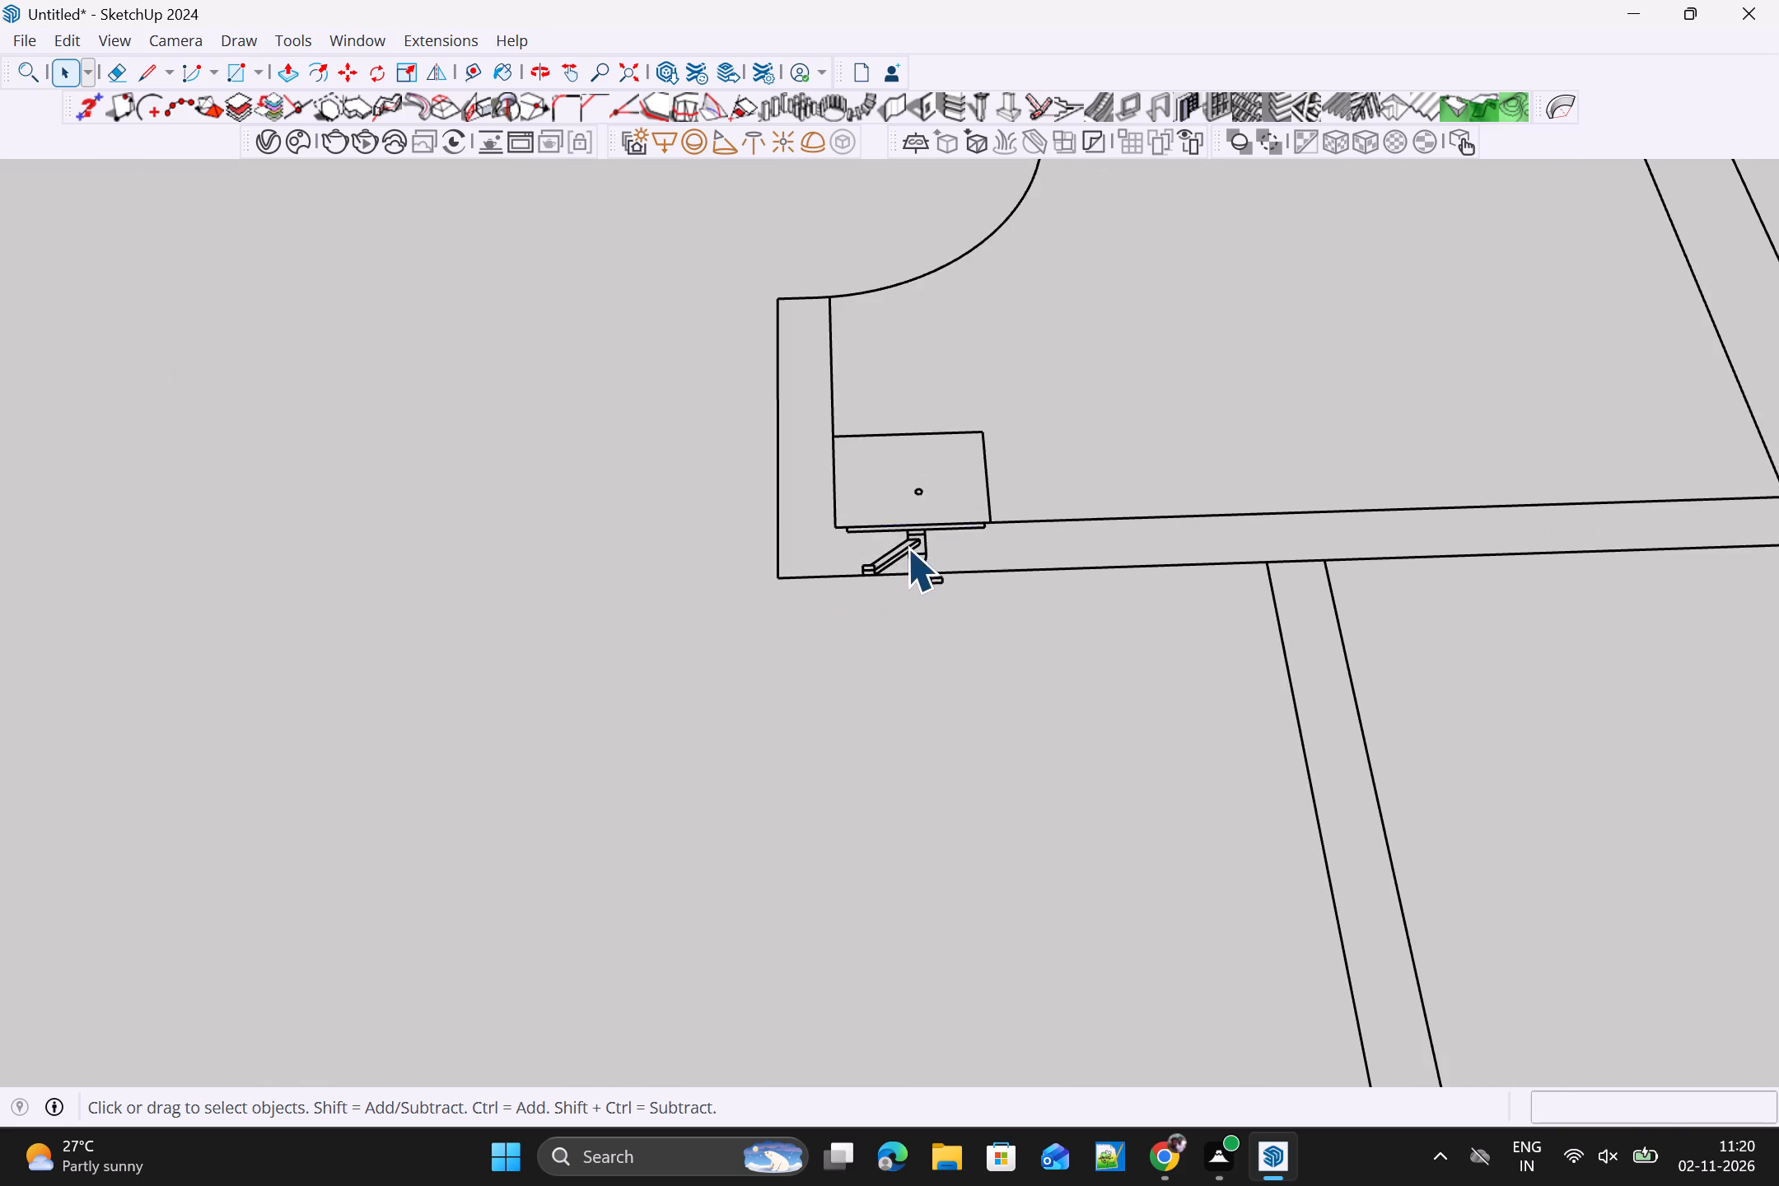
key(Delete)
With the whole floor plan selected and the loose line below left out, show the FaceUp toolbar and dock it beside the Getting Started tools.
scroll(892, 572, down, 15)
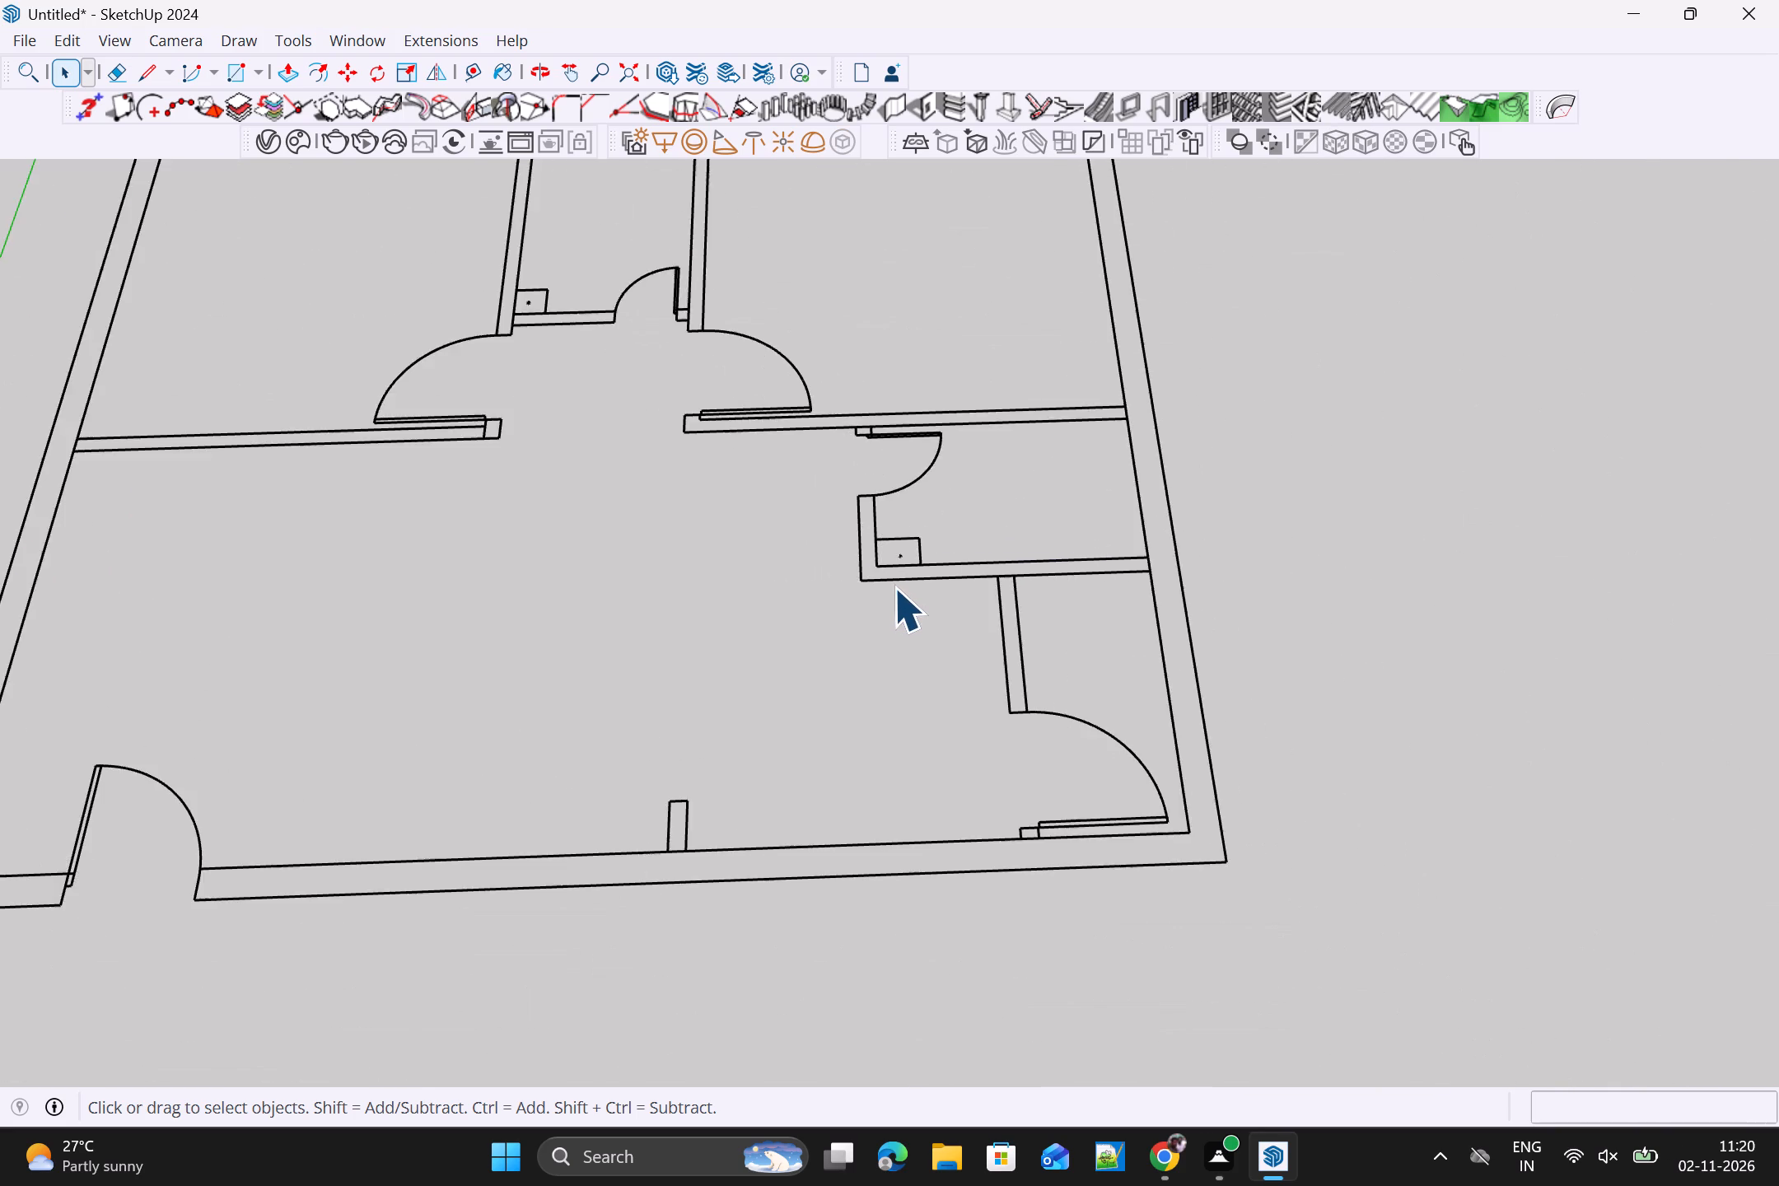
scroll(885, 589, down, 5)
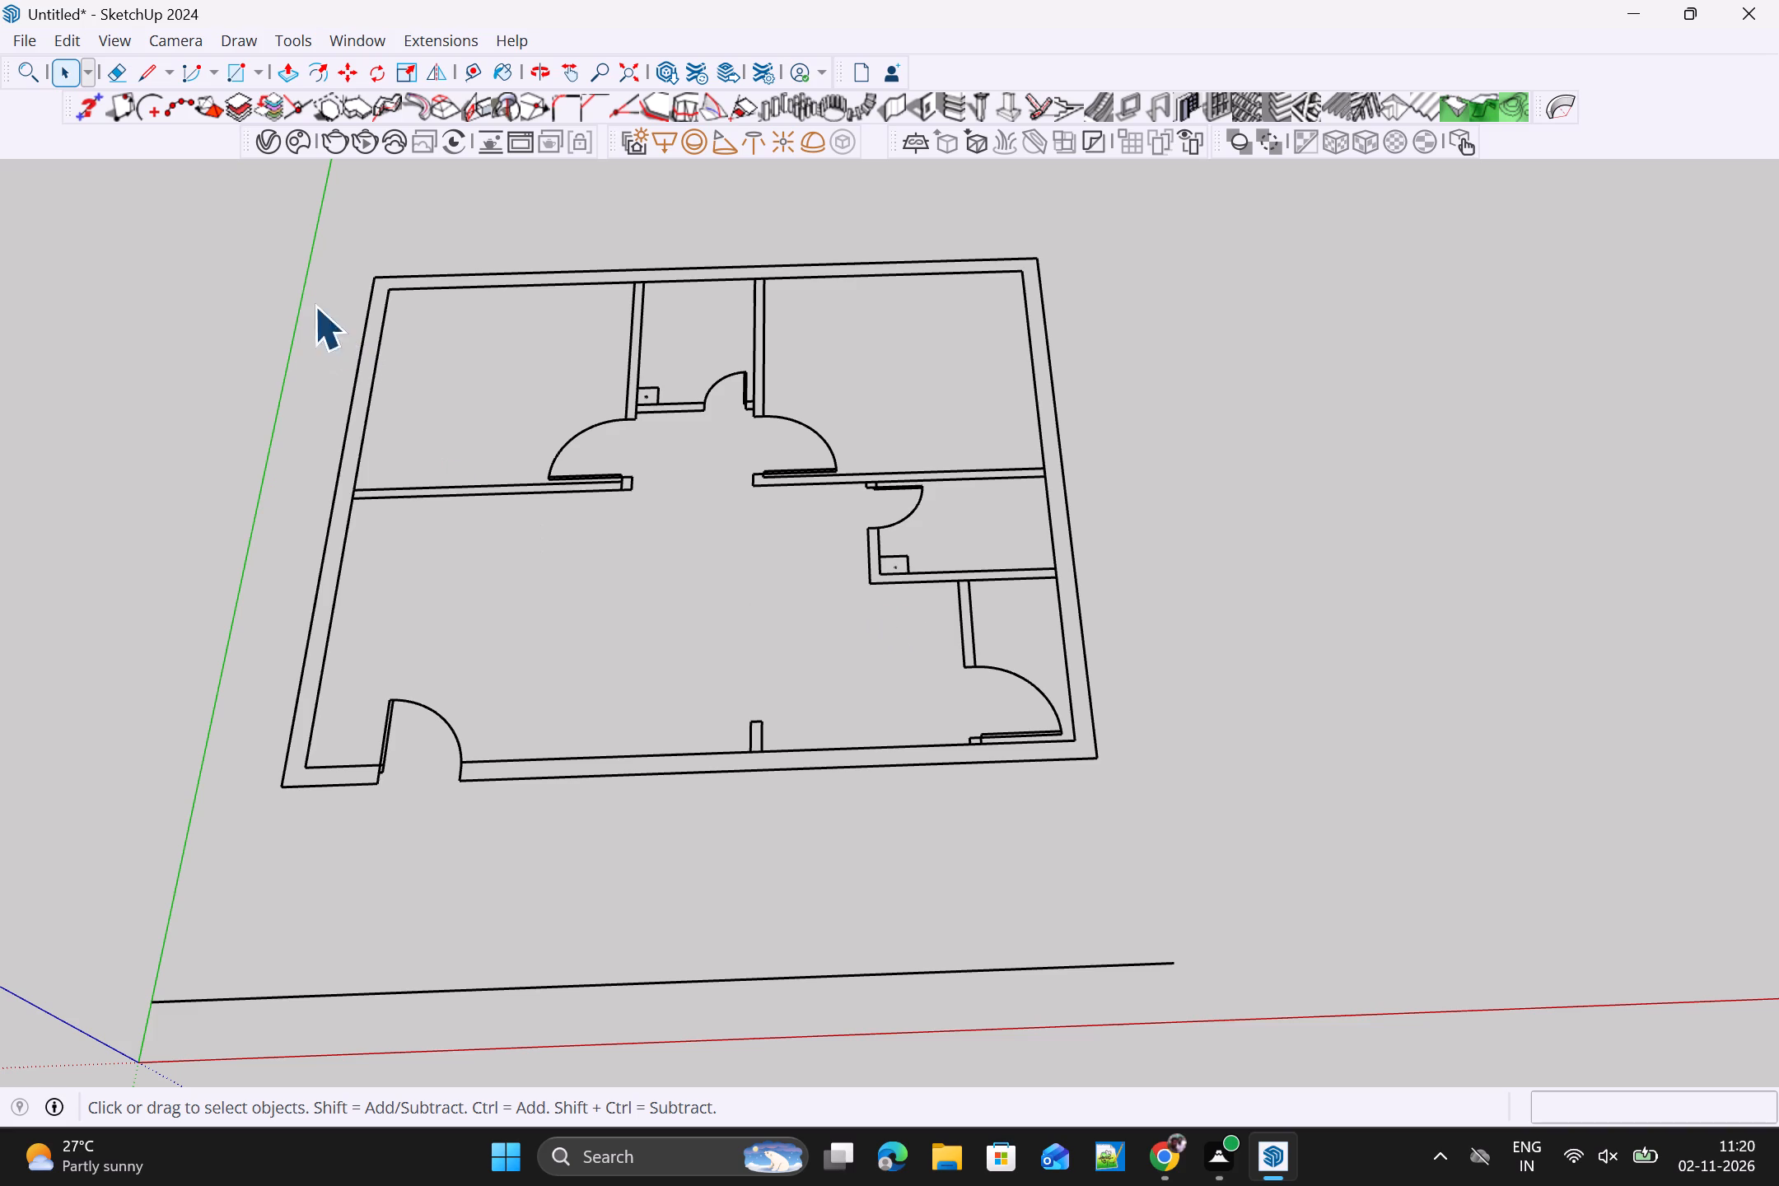
drag(240, 258, 1281, 830)
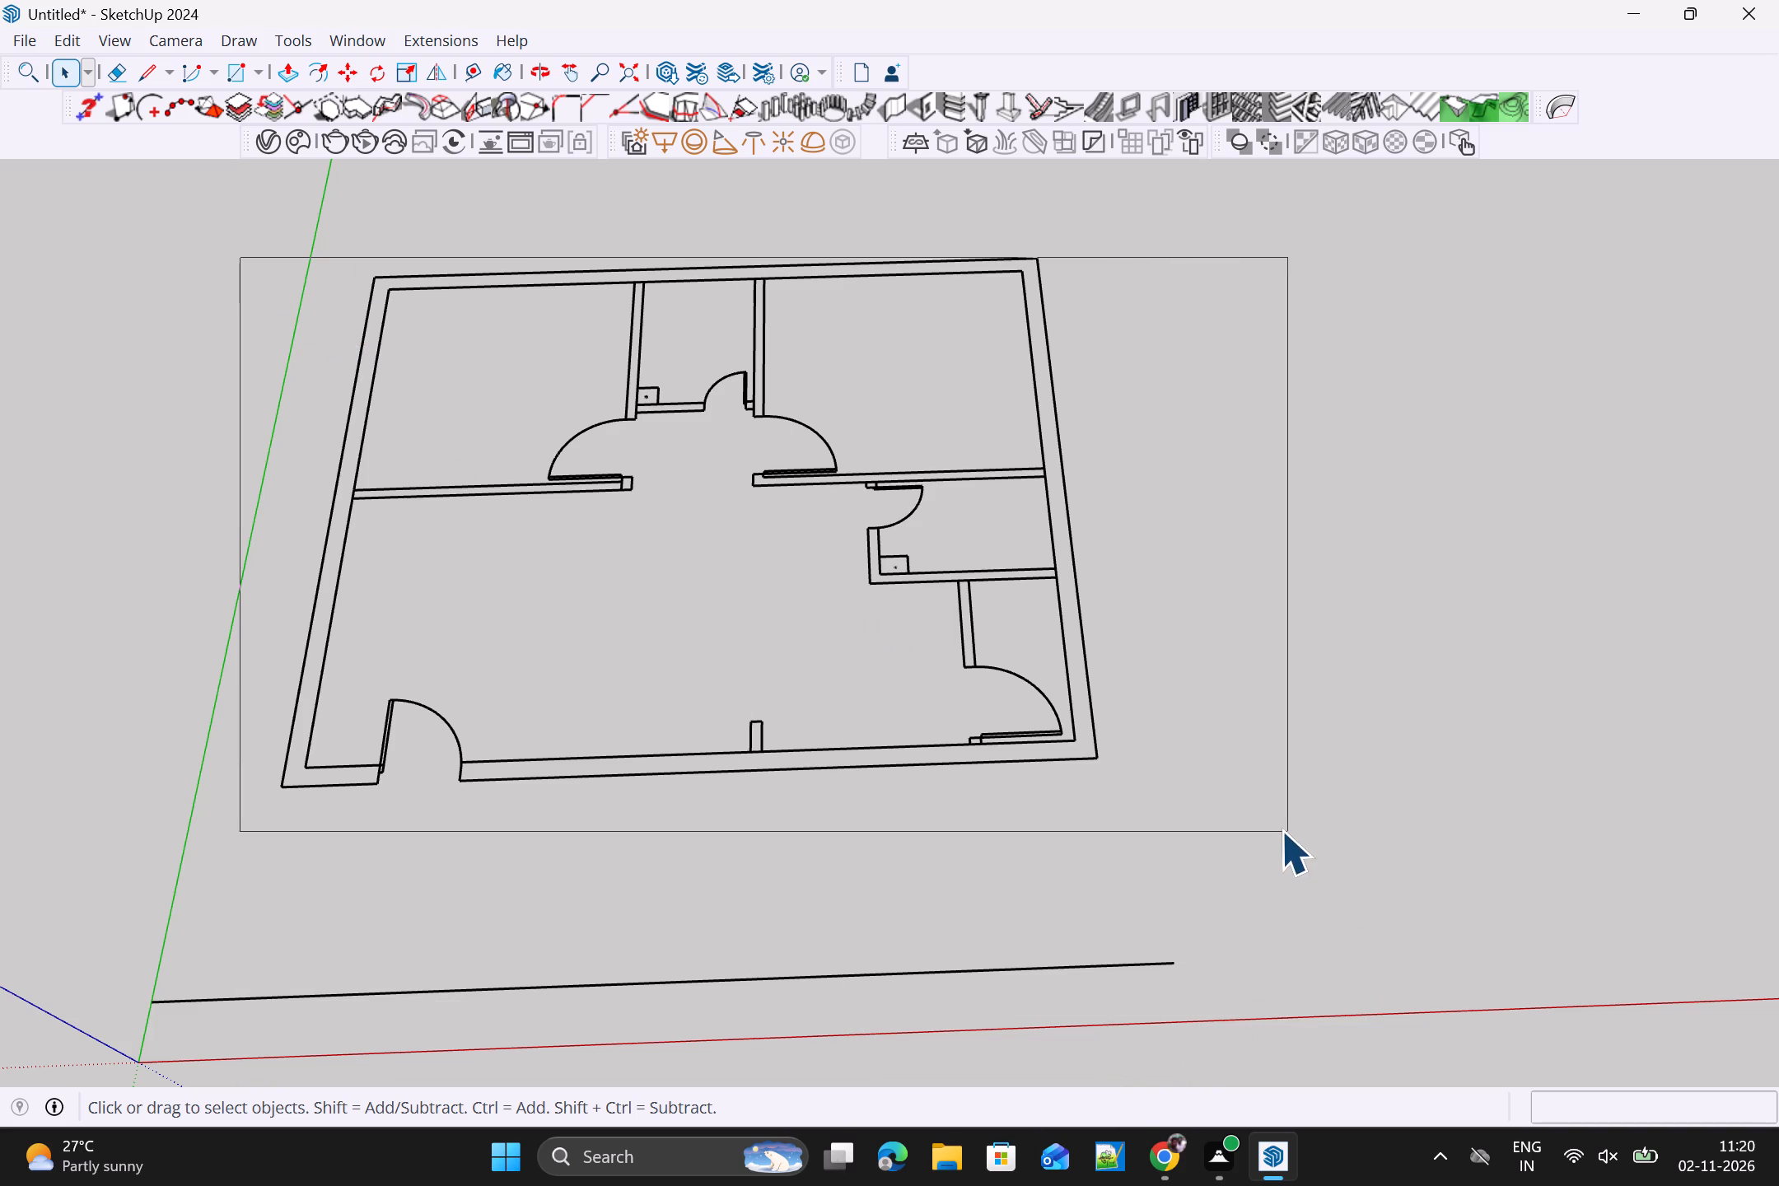
drag(1281, 830, 1280, 830)
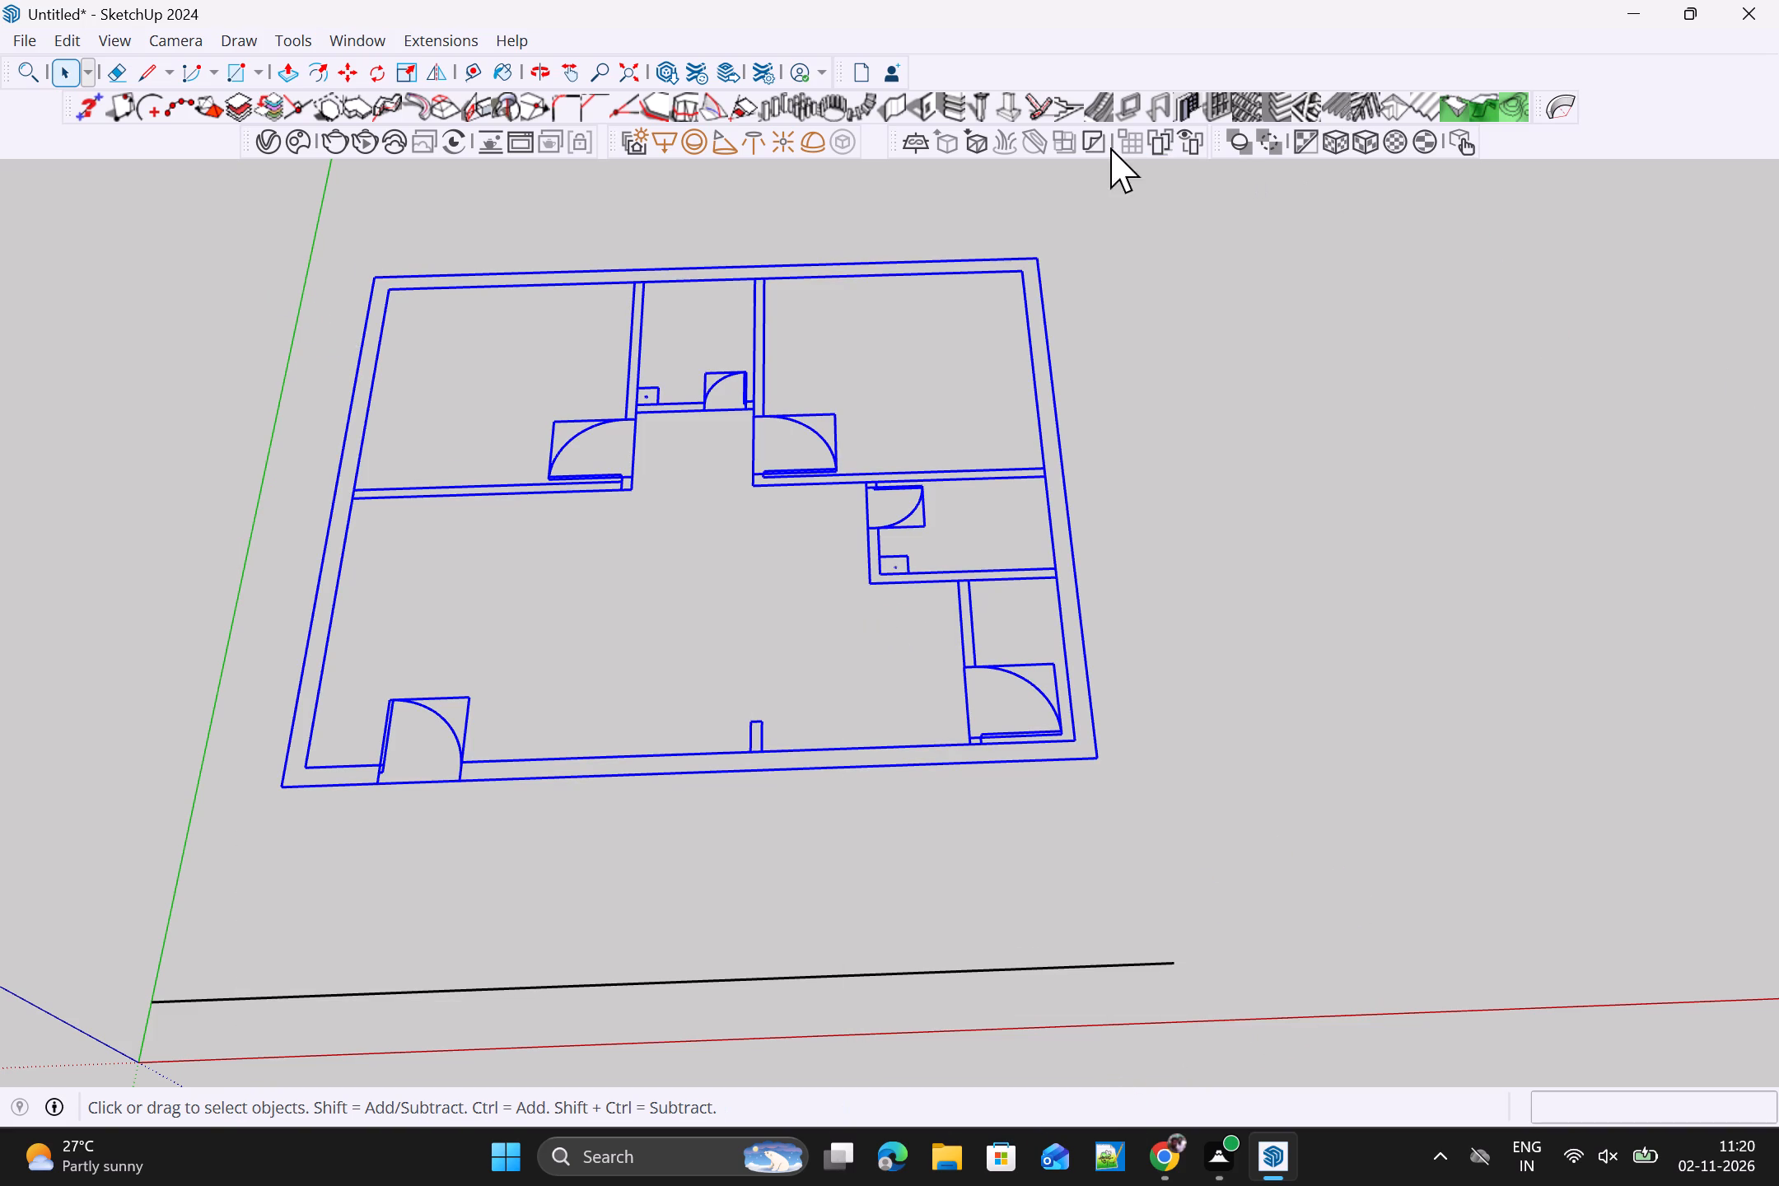
right_click(1436, 66)
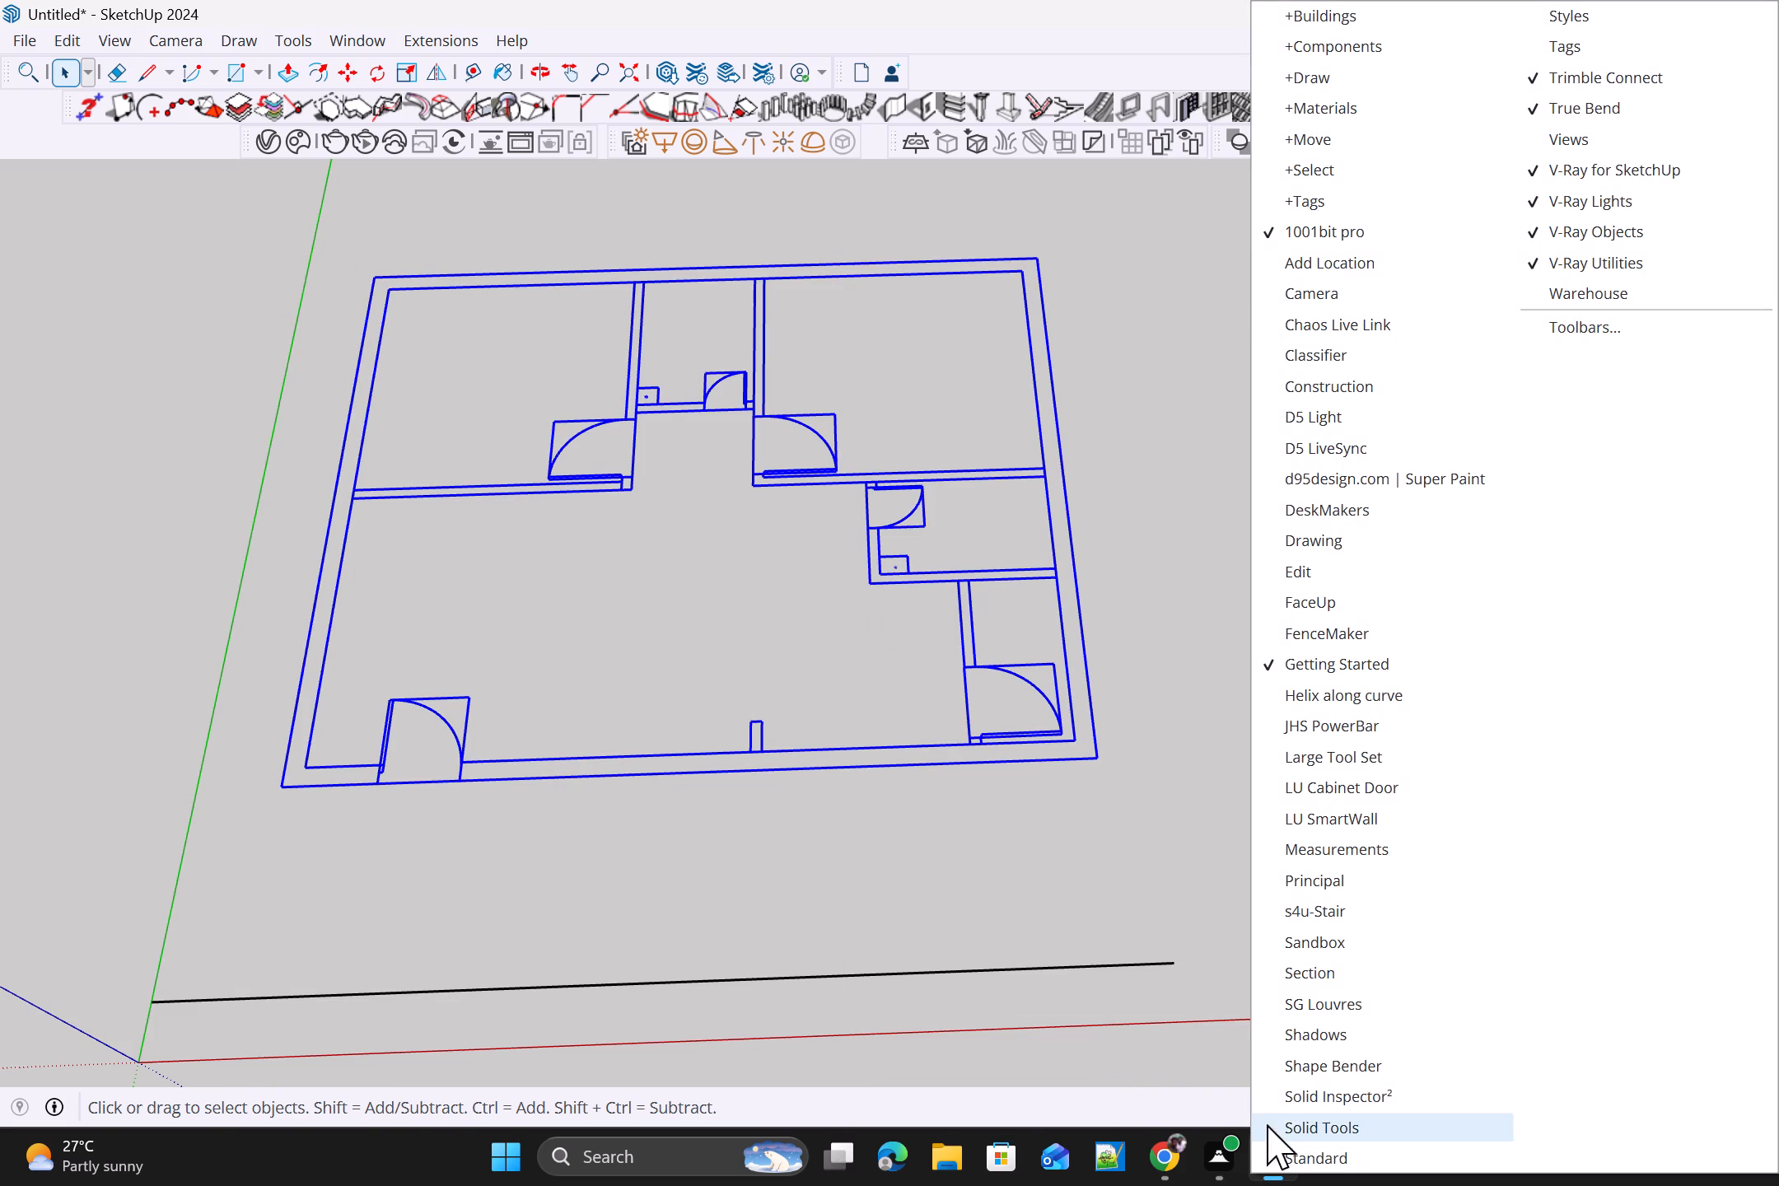
click(1275, 605)
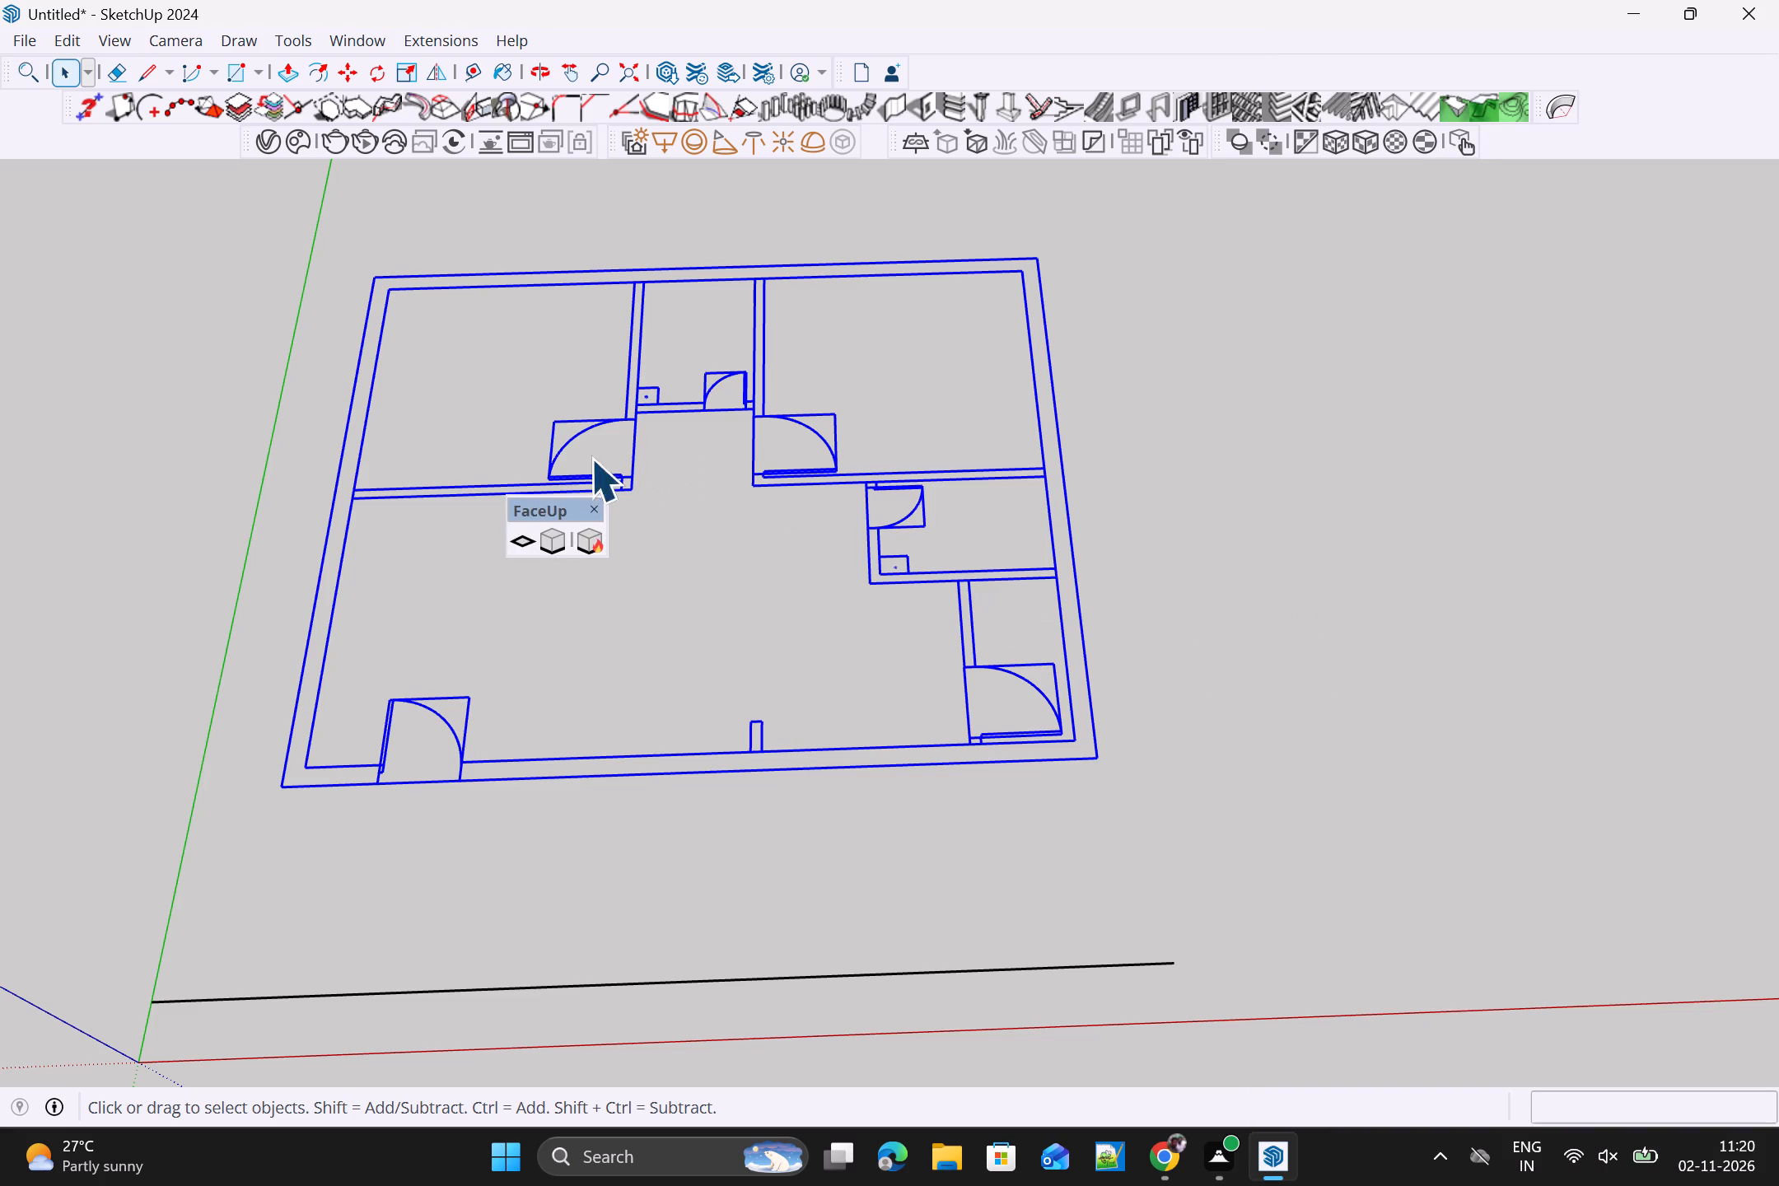
drag(537, 516, 1037, 58)
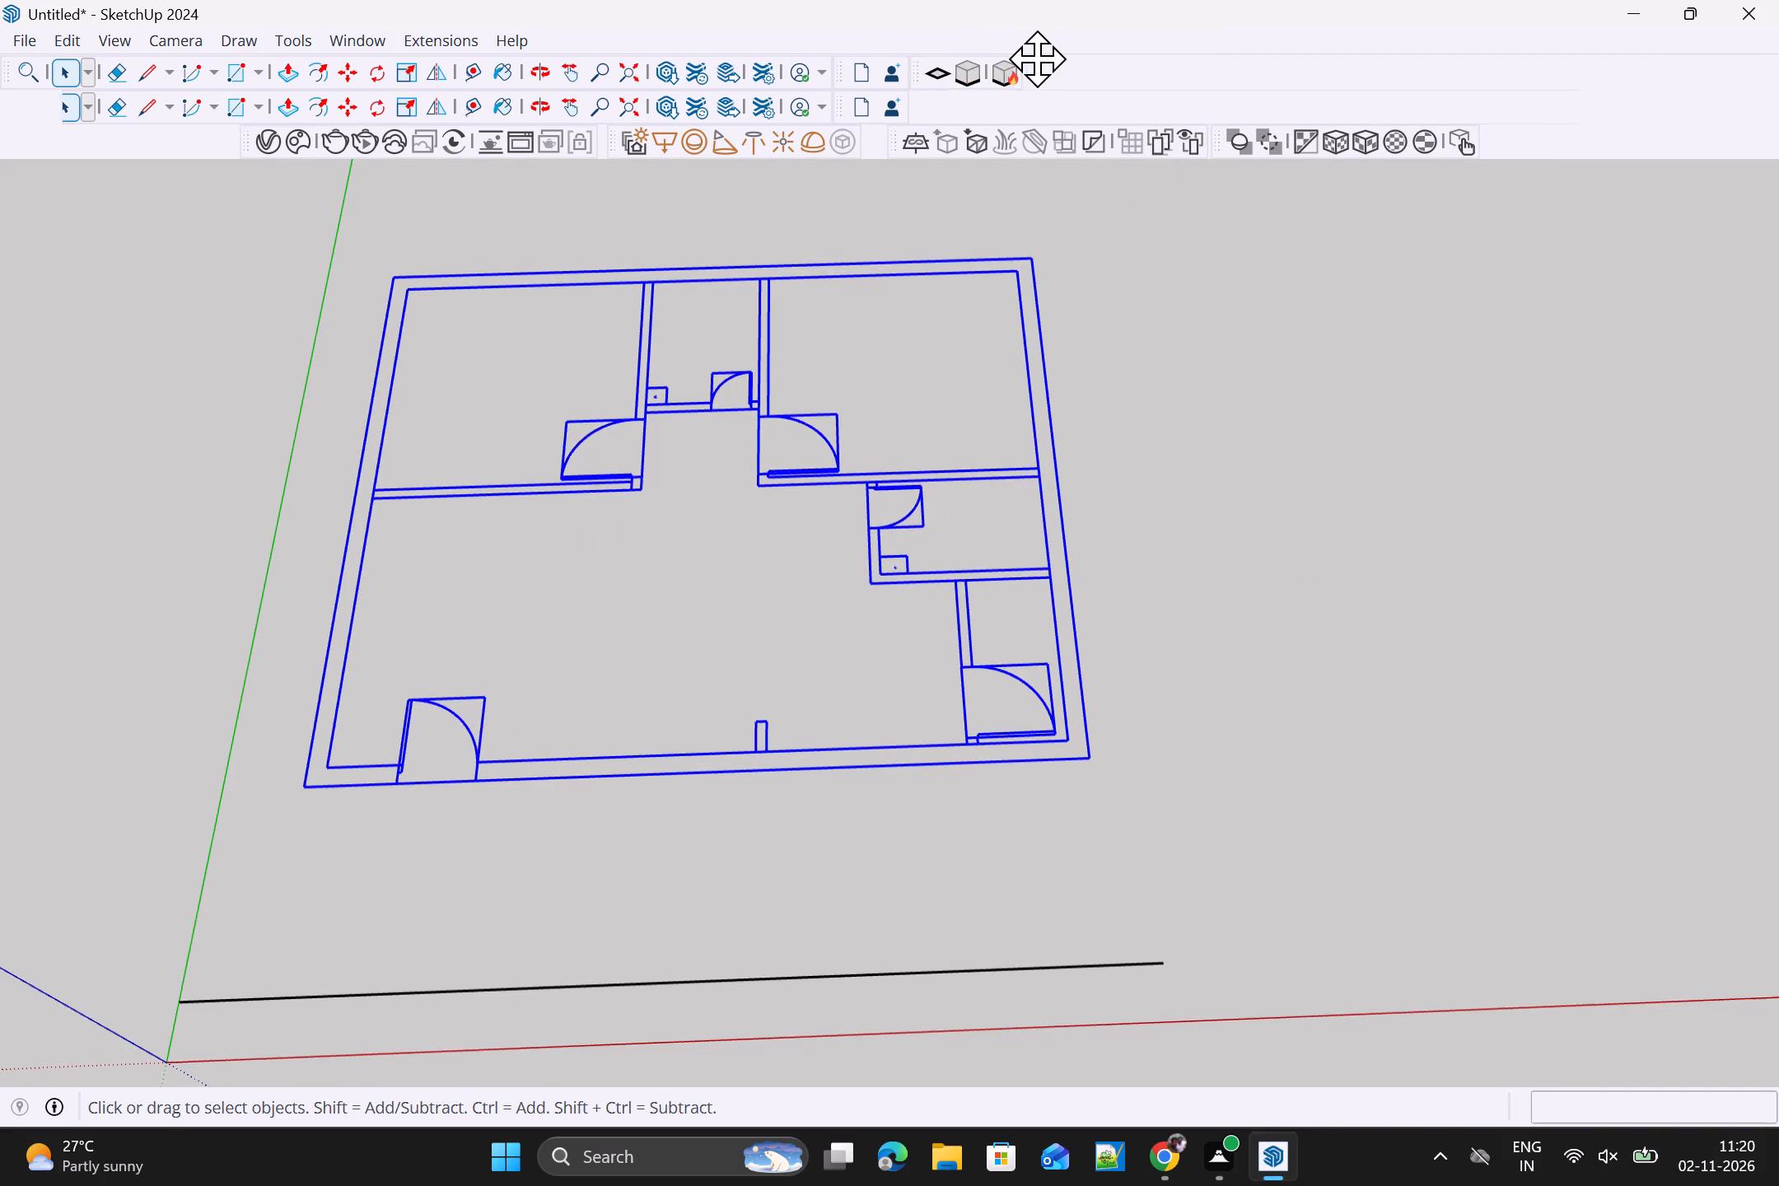
drag(1037, 58, 988, 63)
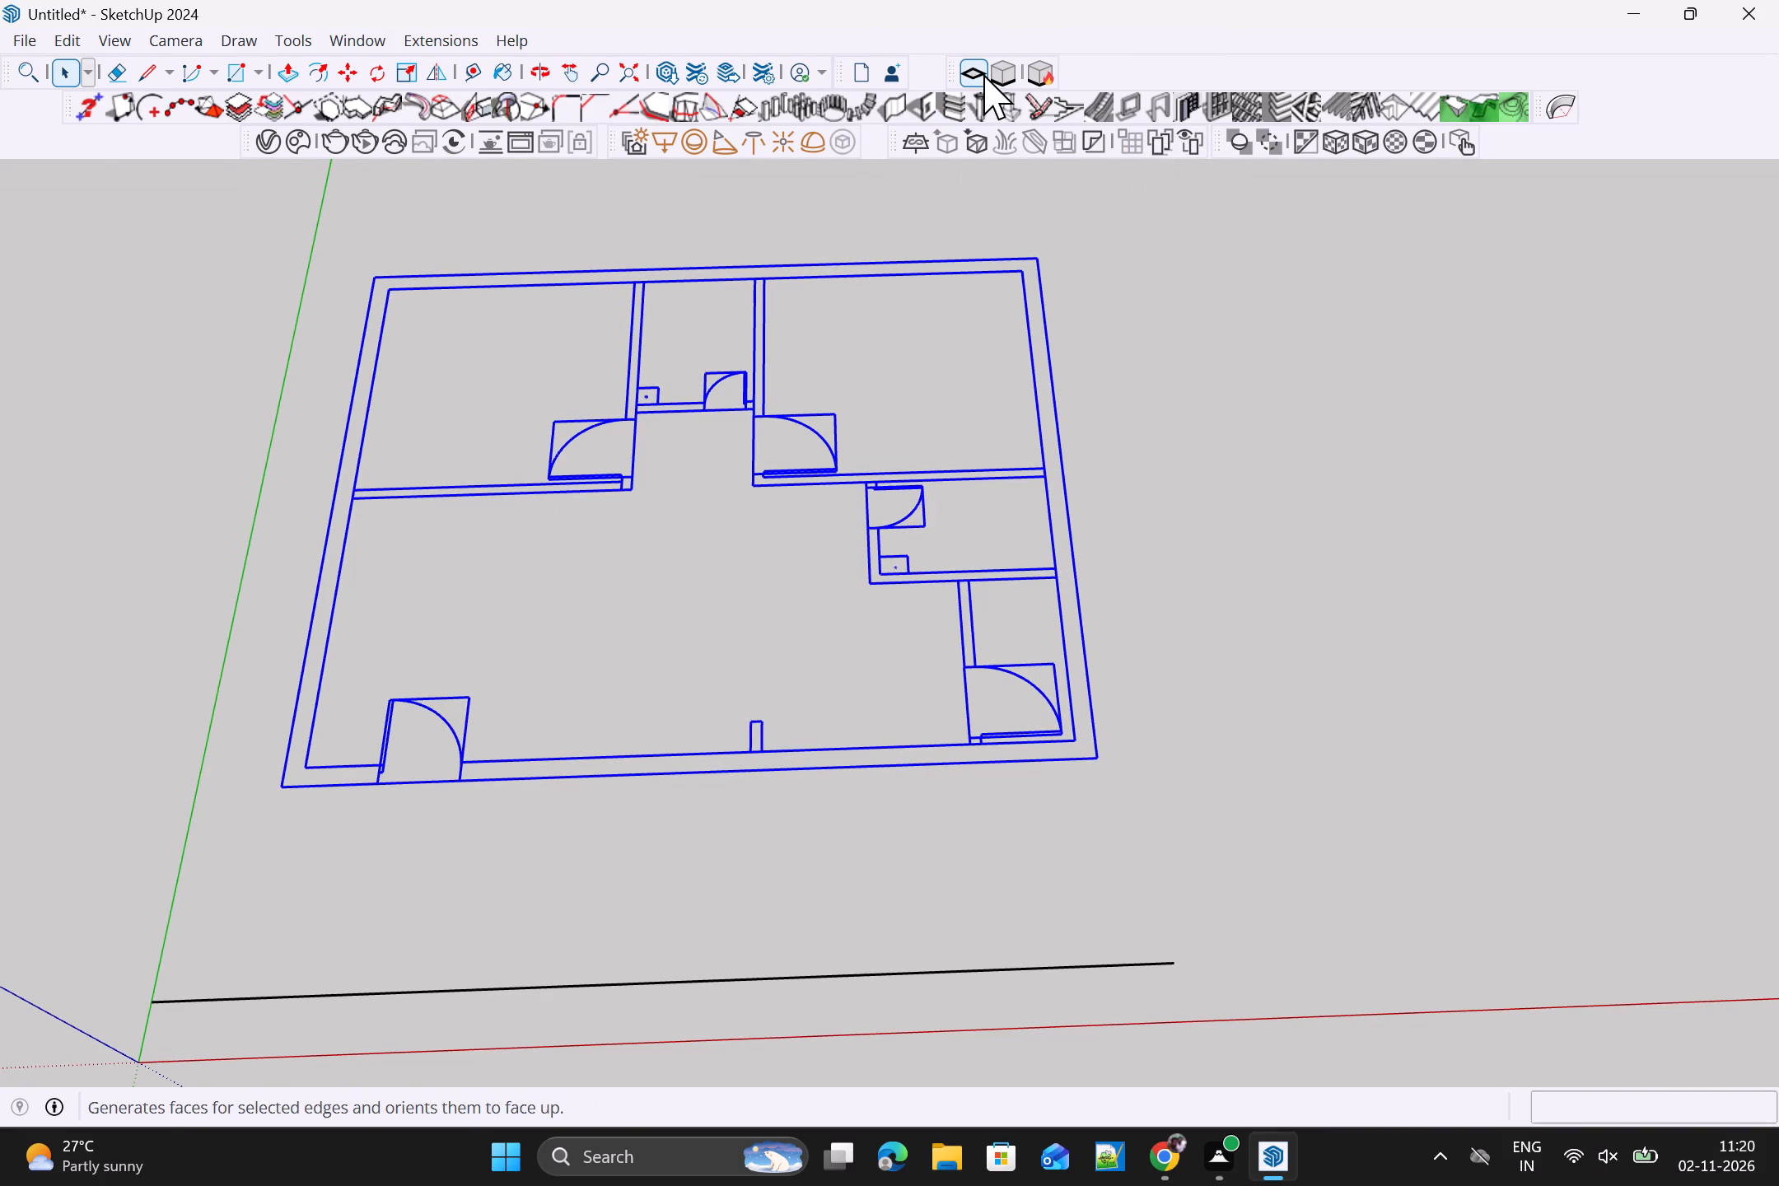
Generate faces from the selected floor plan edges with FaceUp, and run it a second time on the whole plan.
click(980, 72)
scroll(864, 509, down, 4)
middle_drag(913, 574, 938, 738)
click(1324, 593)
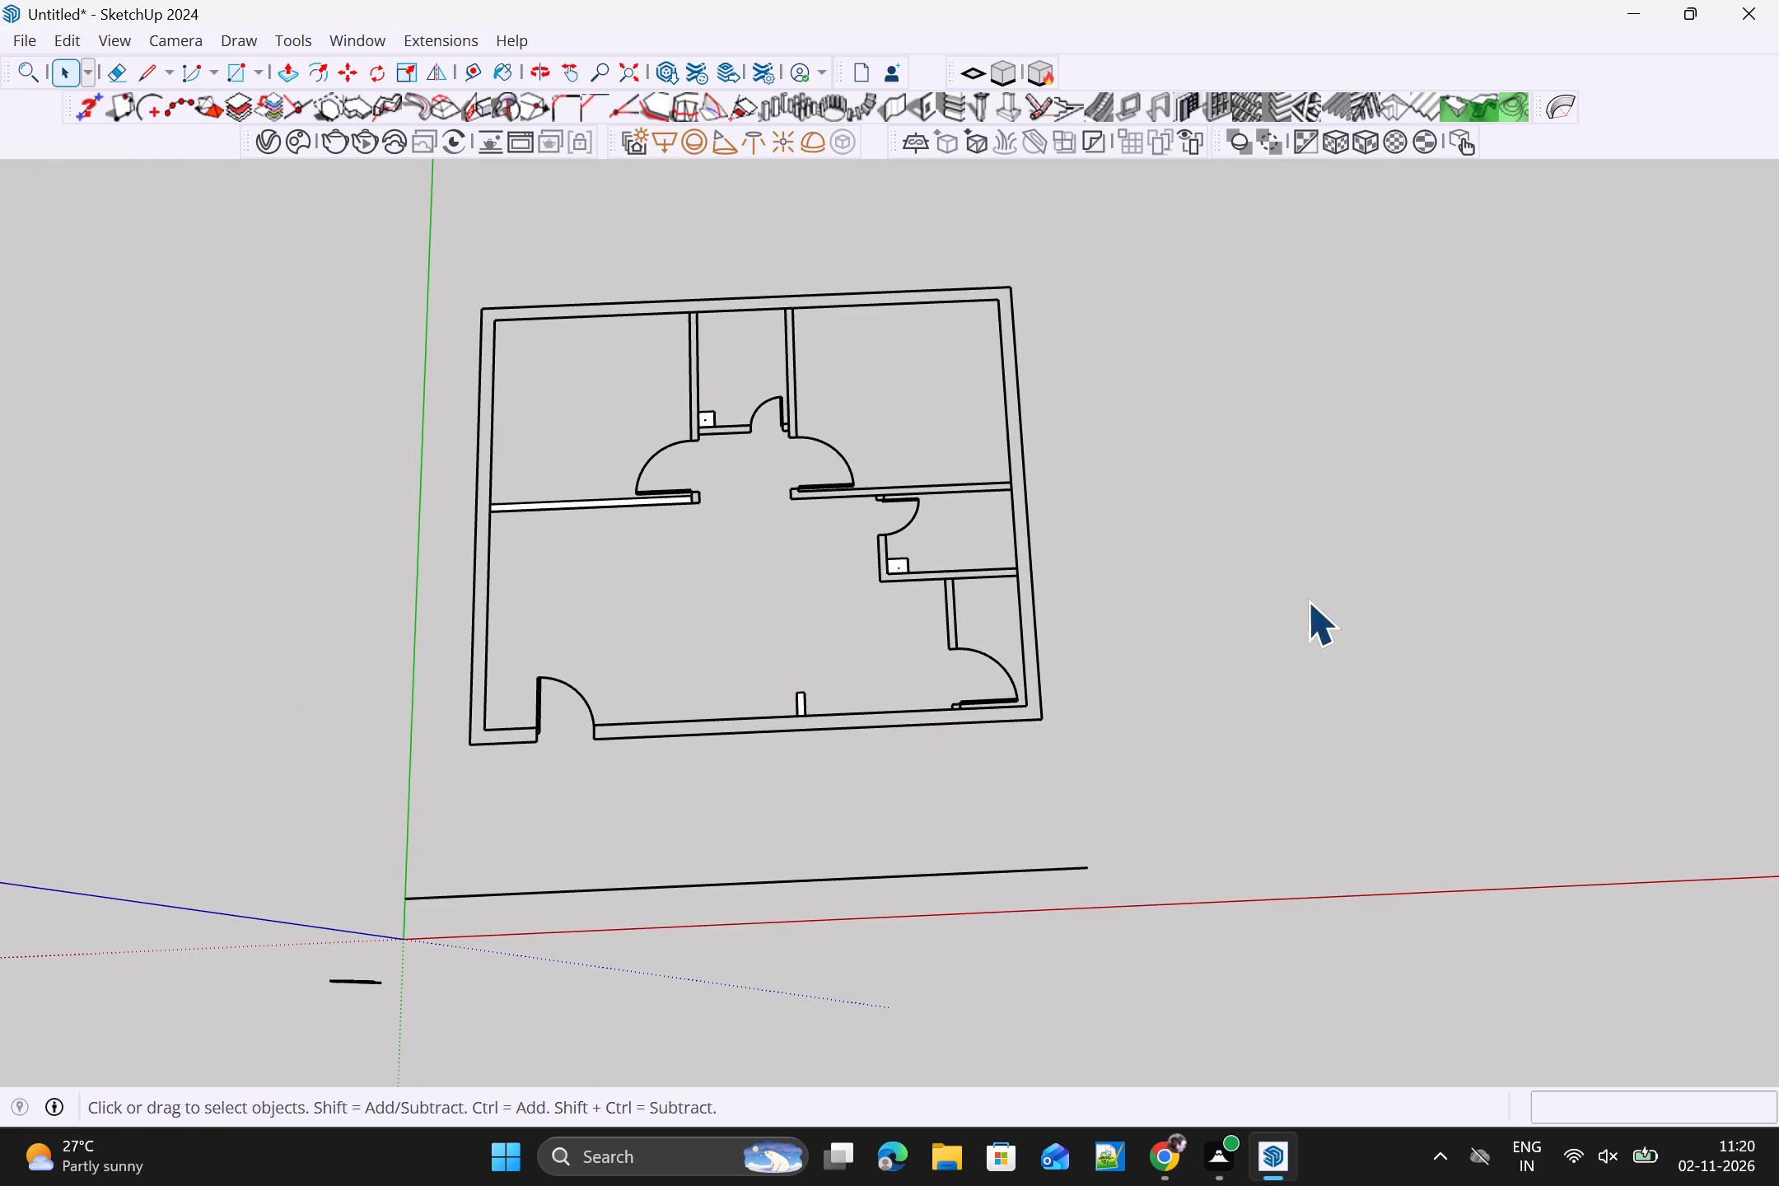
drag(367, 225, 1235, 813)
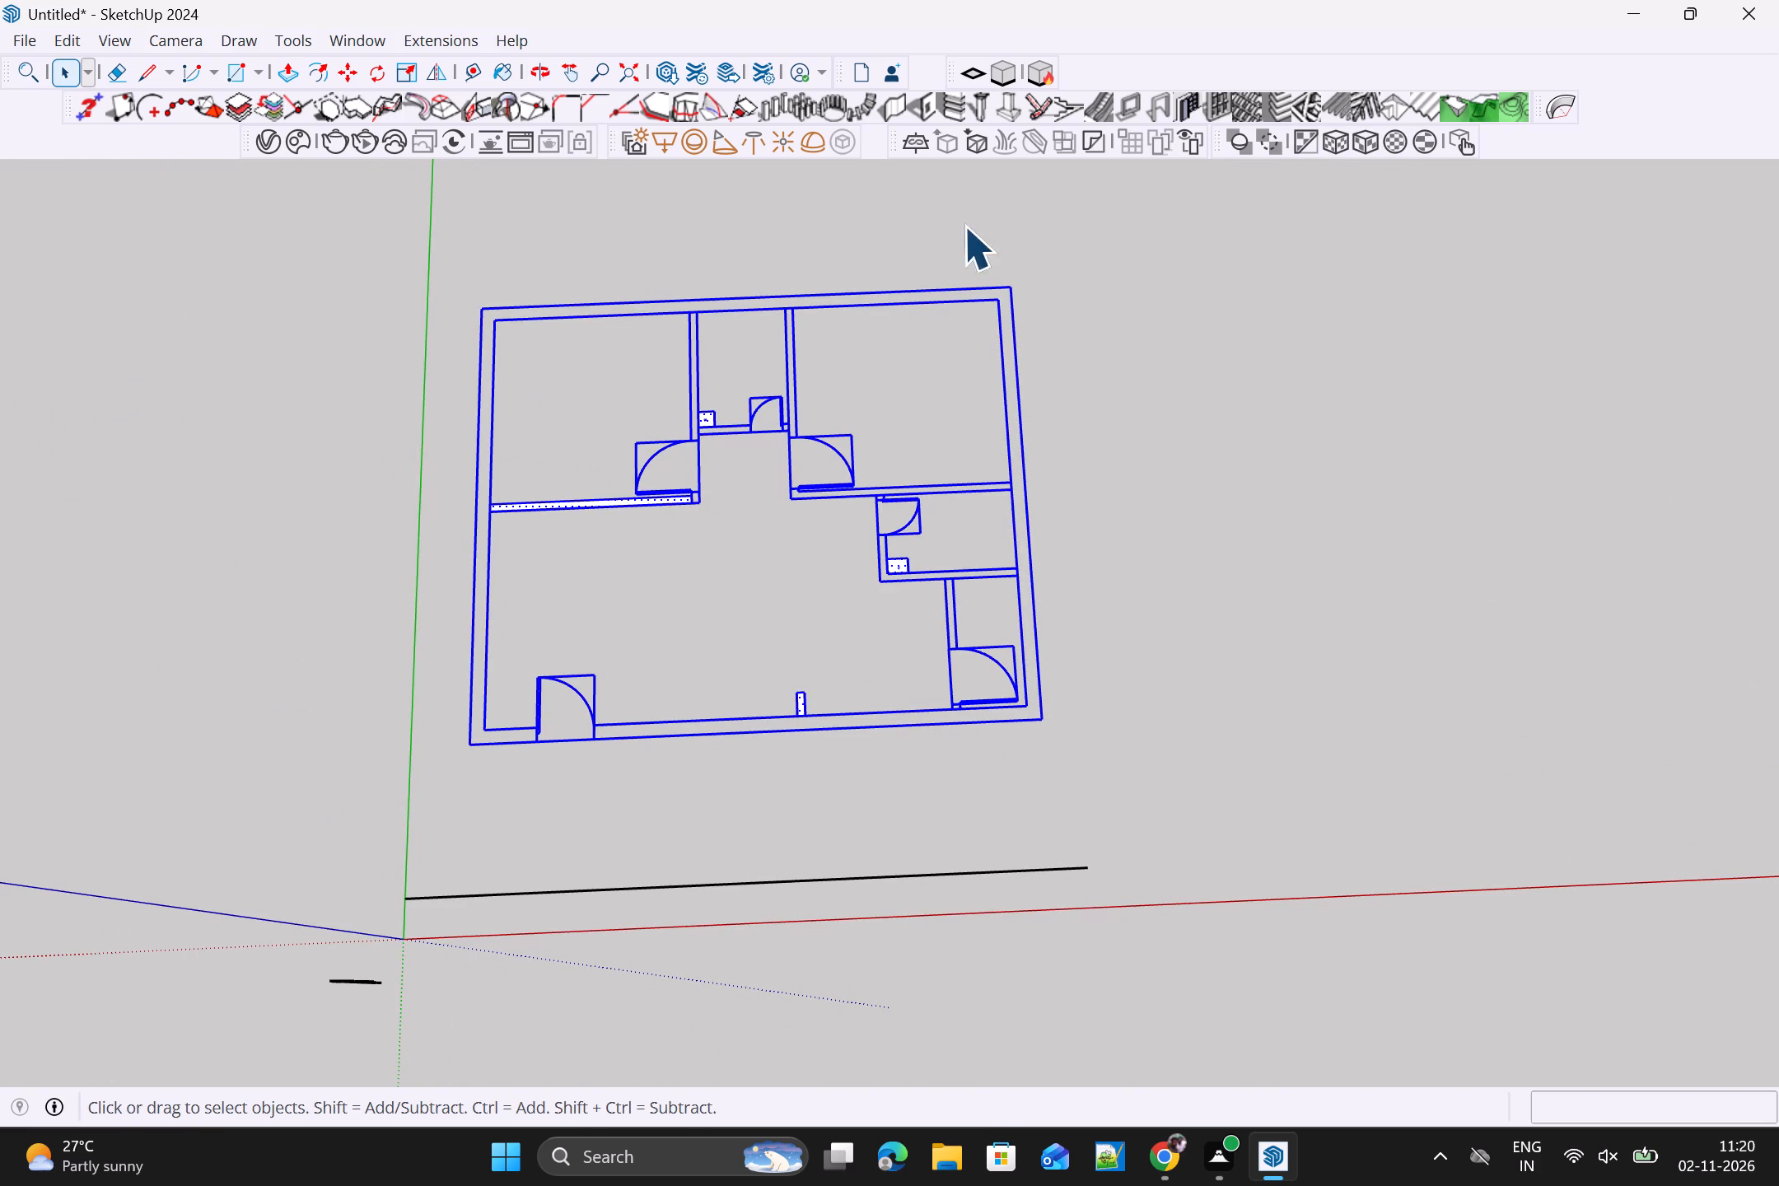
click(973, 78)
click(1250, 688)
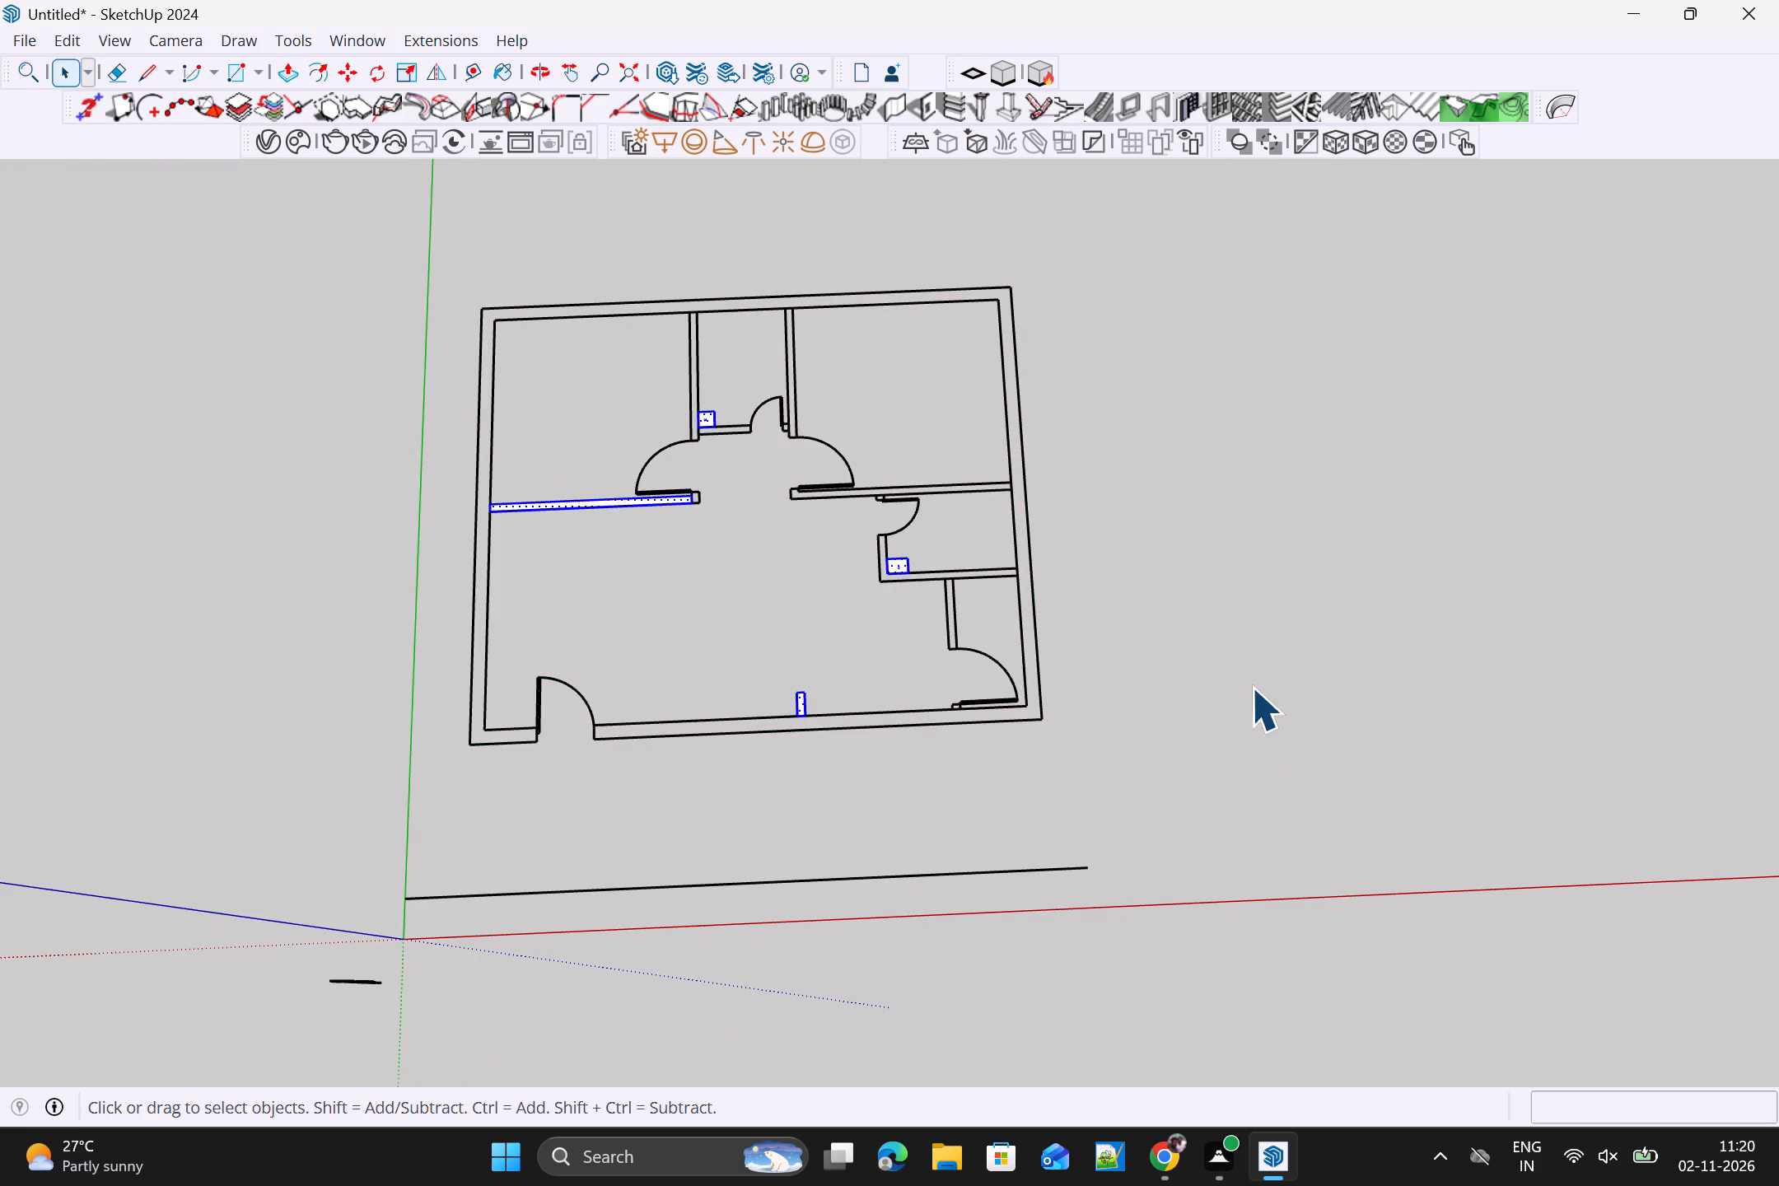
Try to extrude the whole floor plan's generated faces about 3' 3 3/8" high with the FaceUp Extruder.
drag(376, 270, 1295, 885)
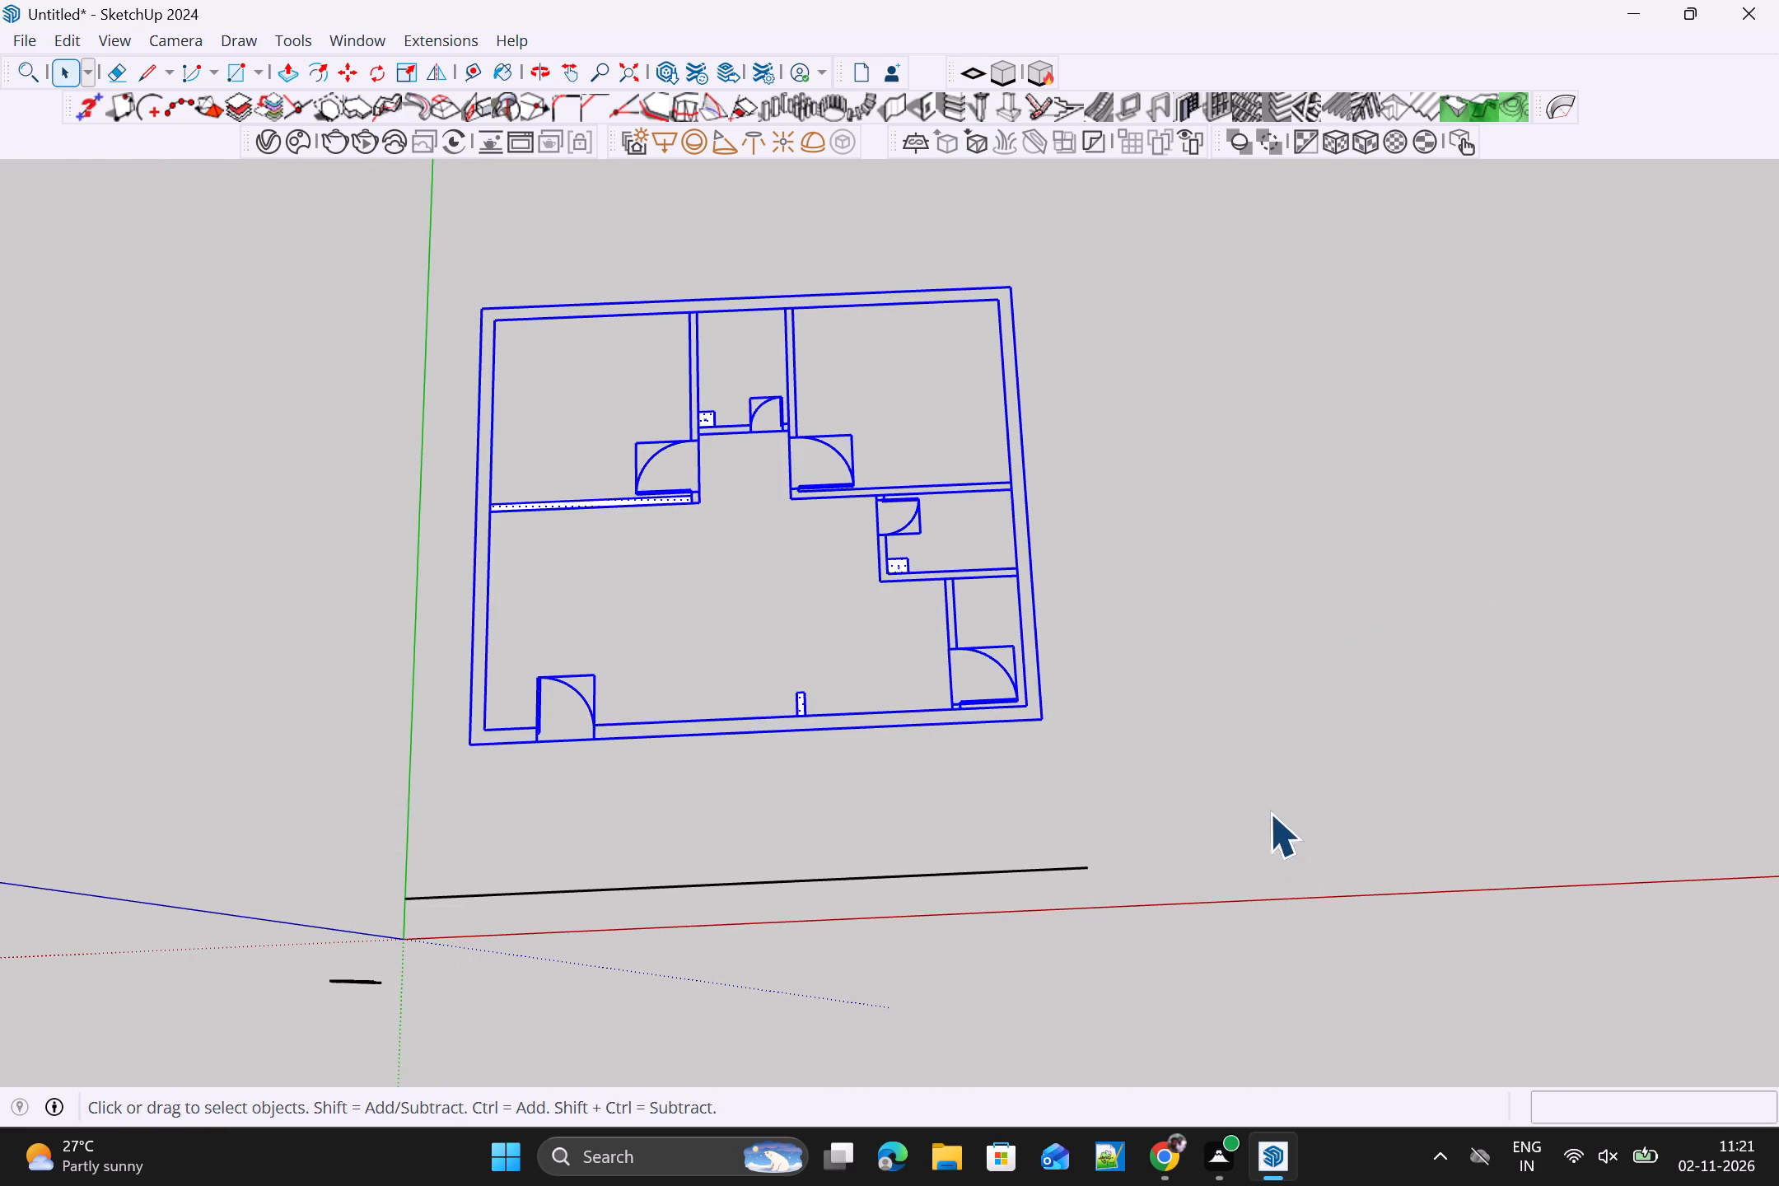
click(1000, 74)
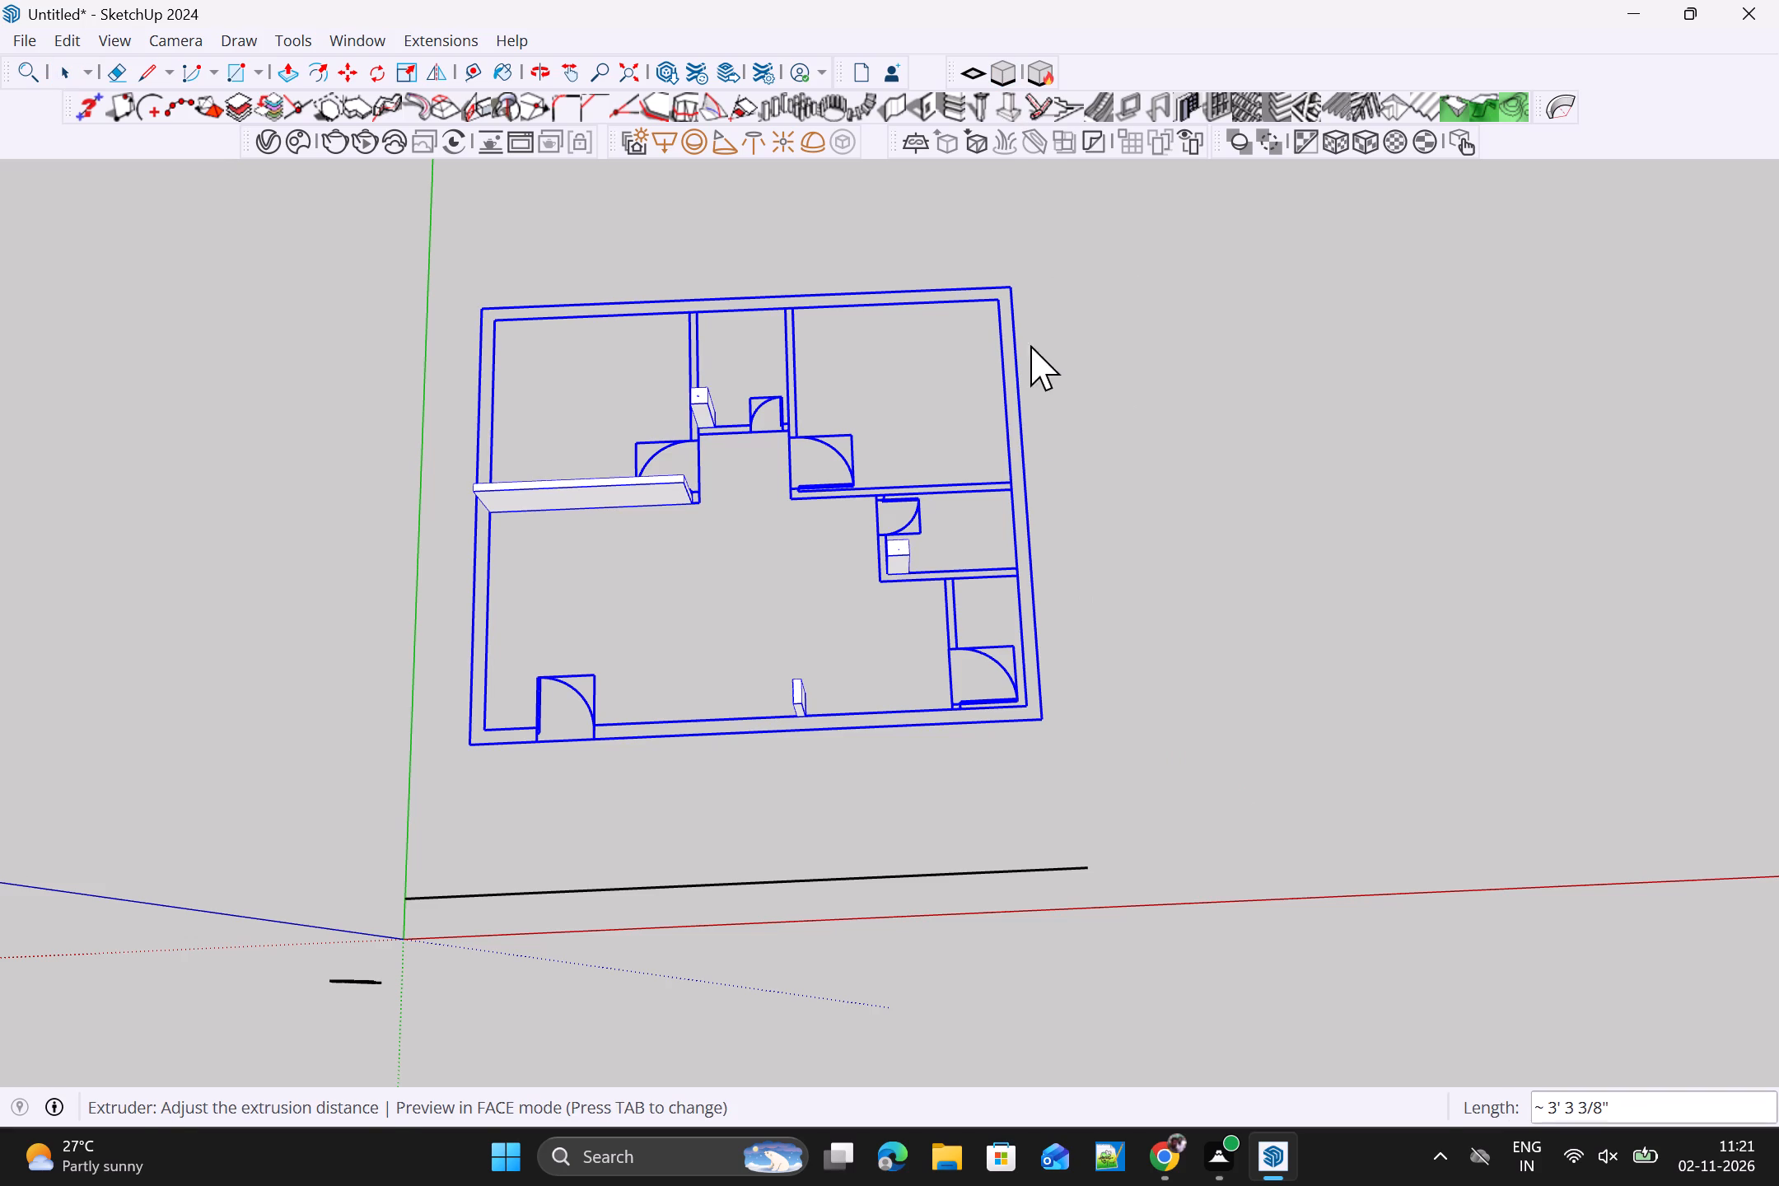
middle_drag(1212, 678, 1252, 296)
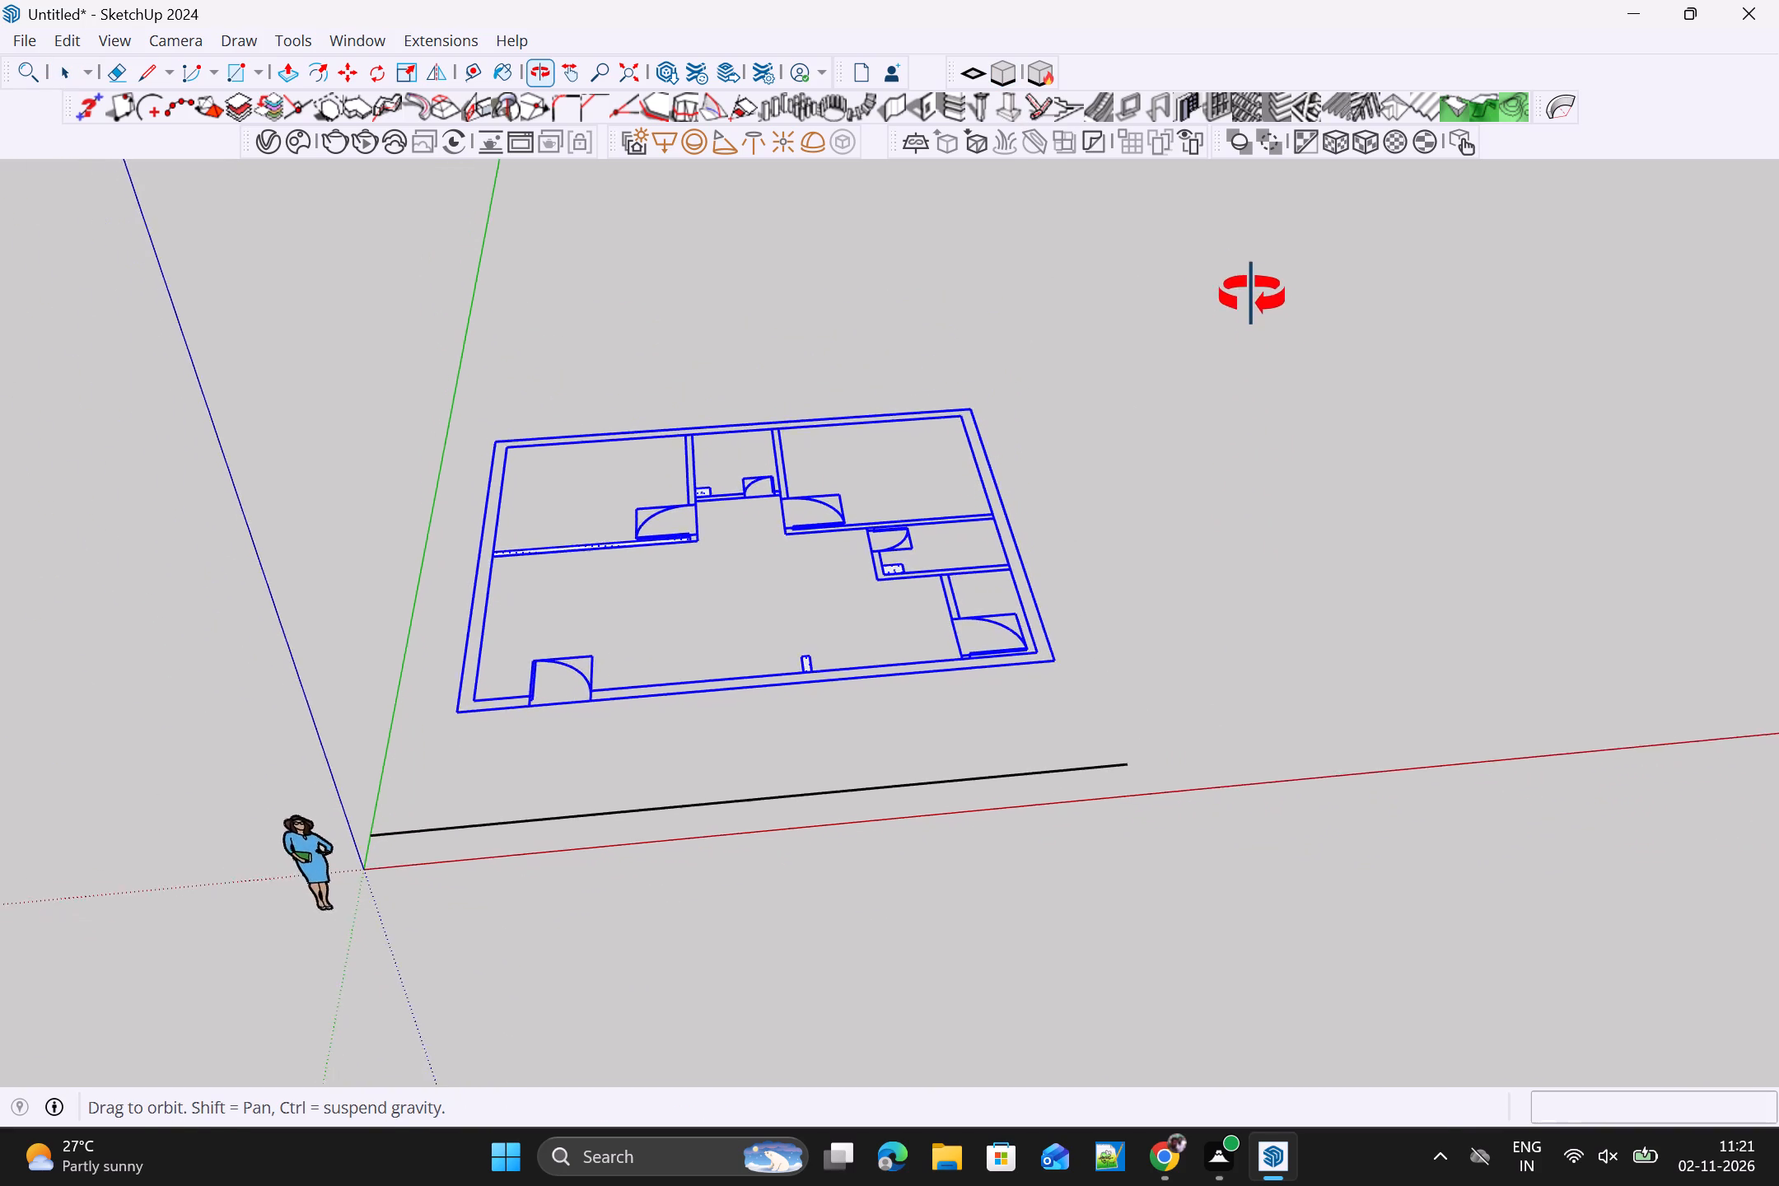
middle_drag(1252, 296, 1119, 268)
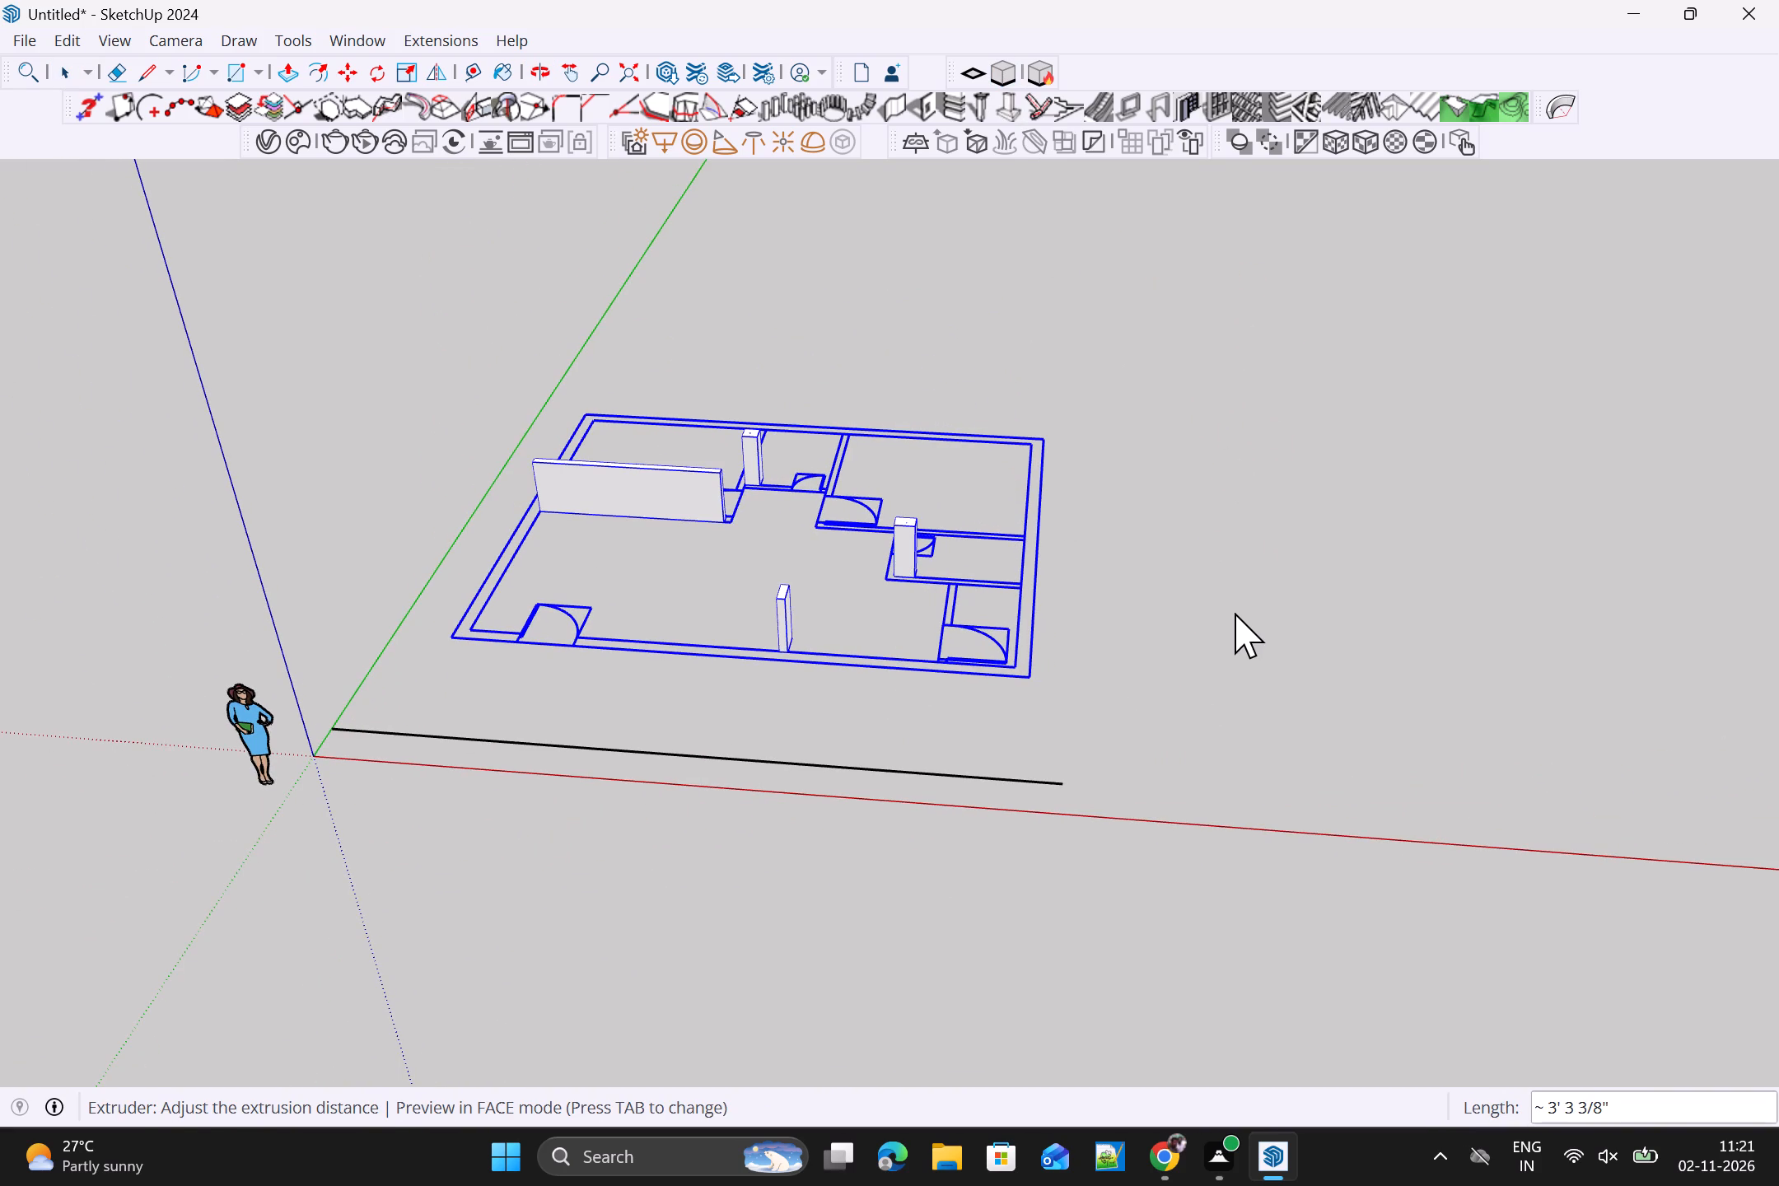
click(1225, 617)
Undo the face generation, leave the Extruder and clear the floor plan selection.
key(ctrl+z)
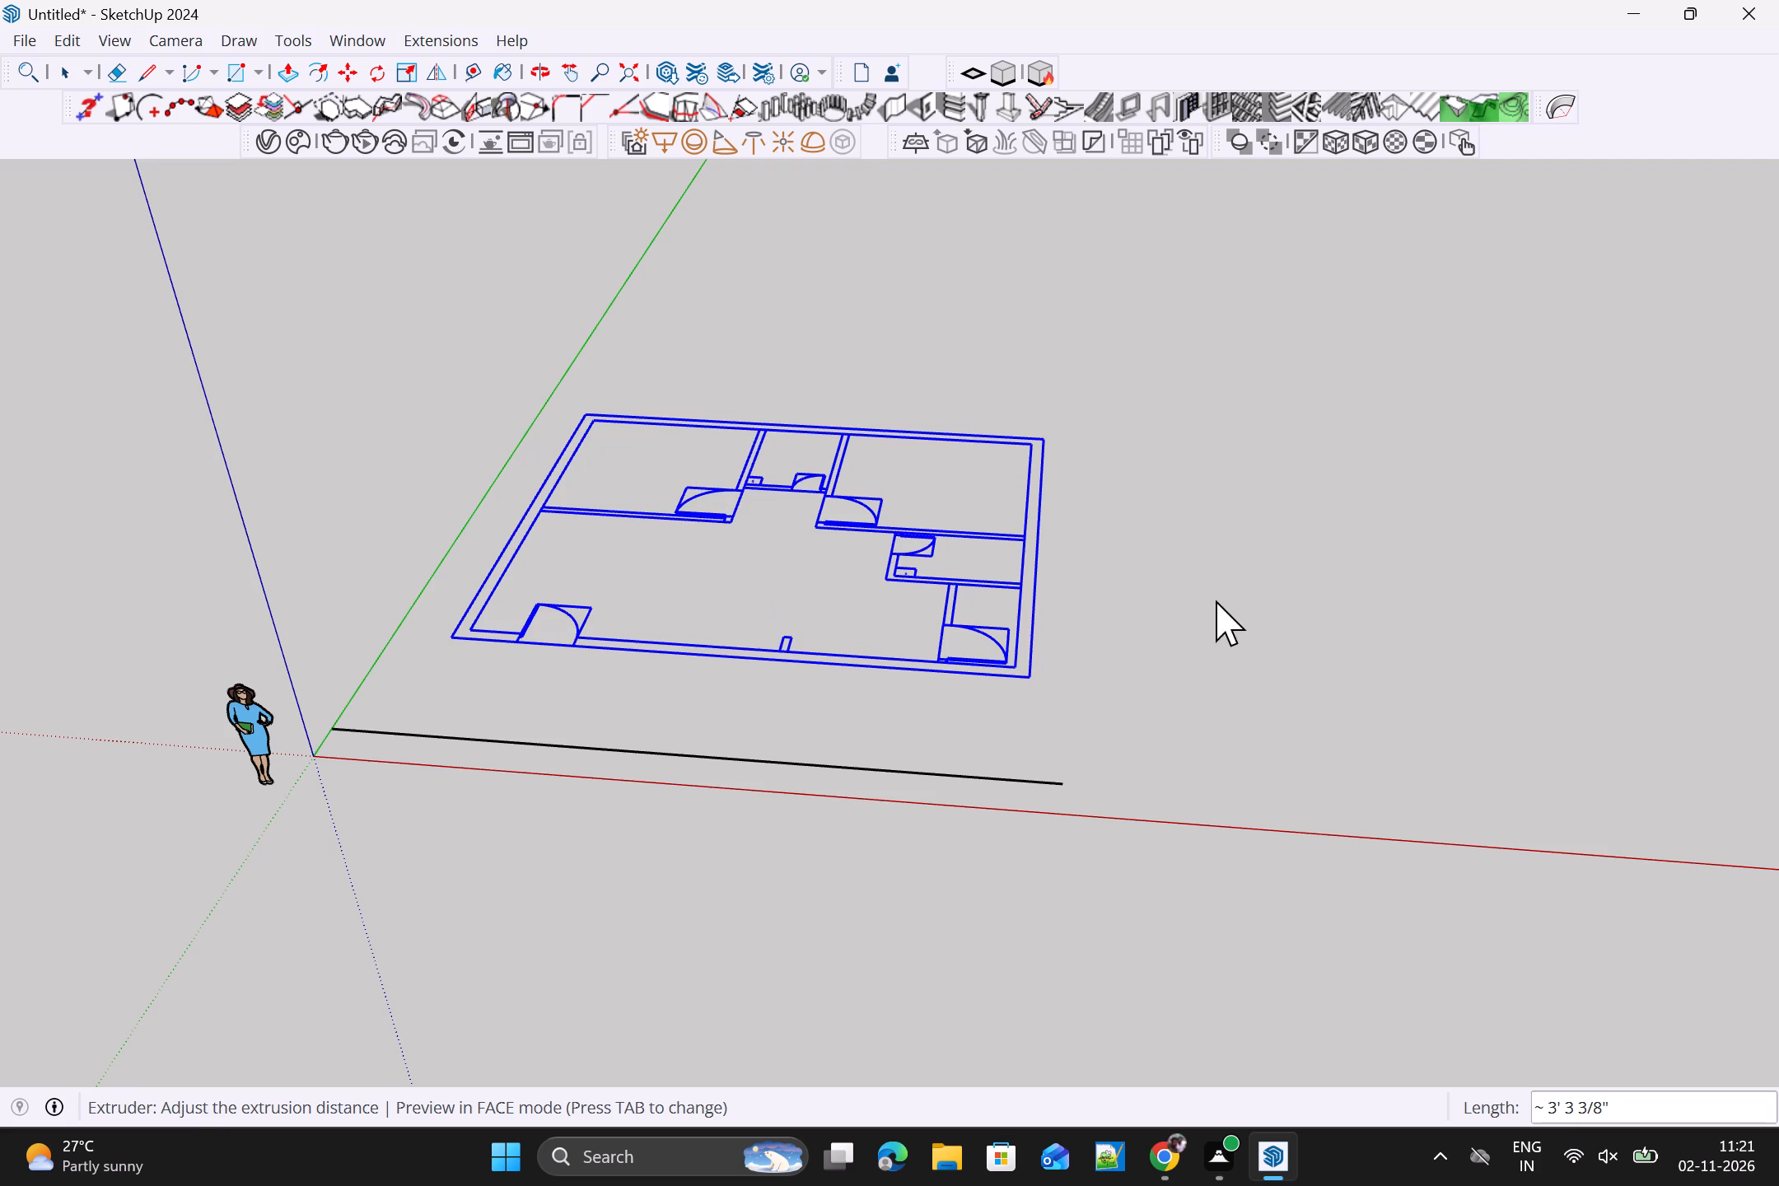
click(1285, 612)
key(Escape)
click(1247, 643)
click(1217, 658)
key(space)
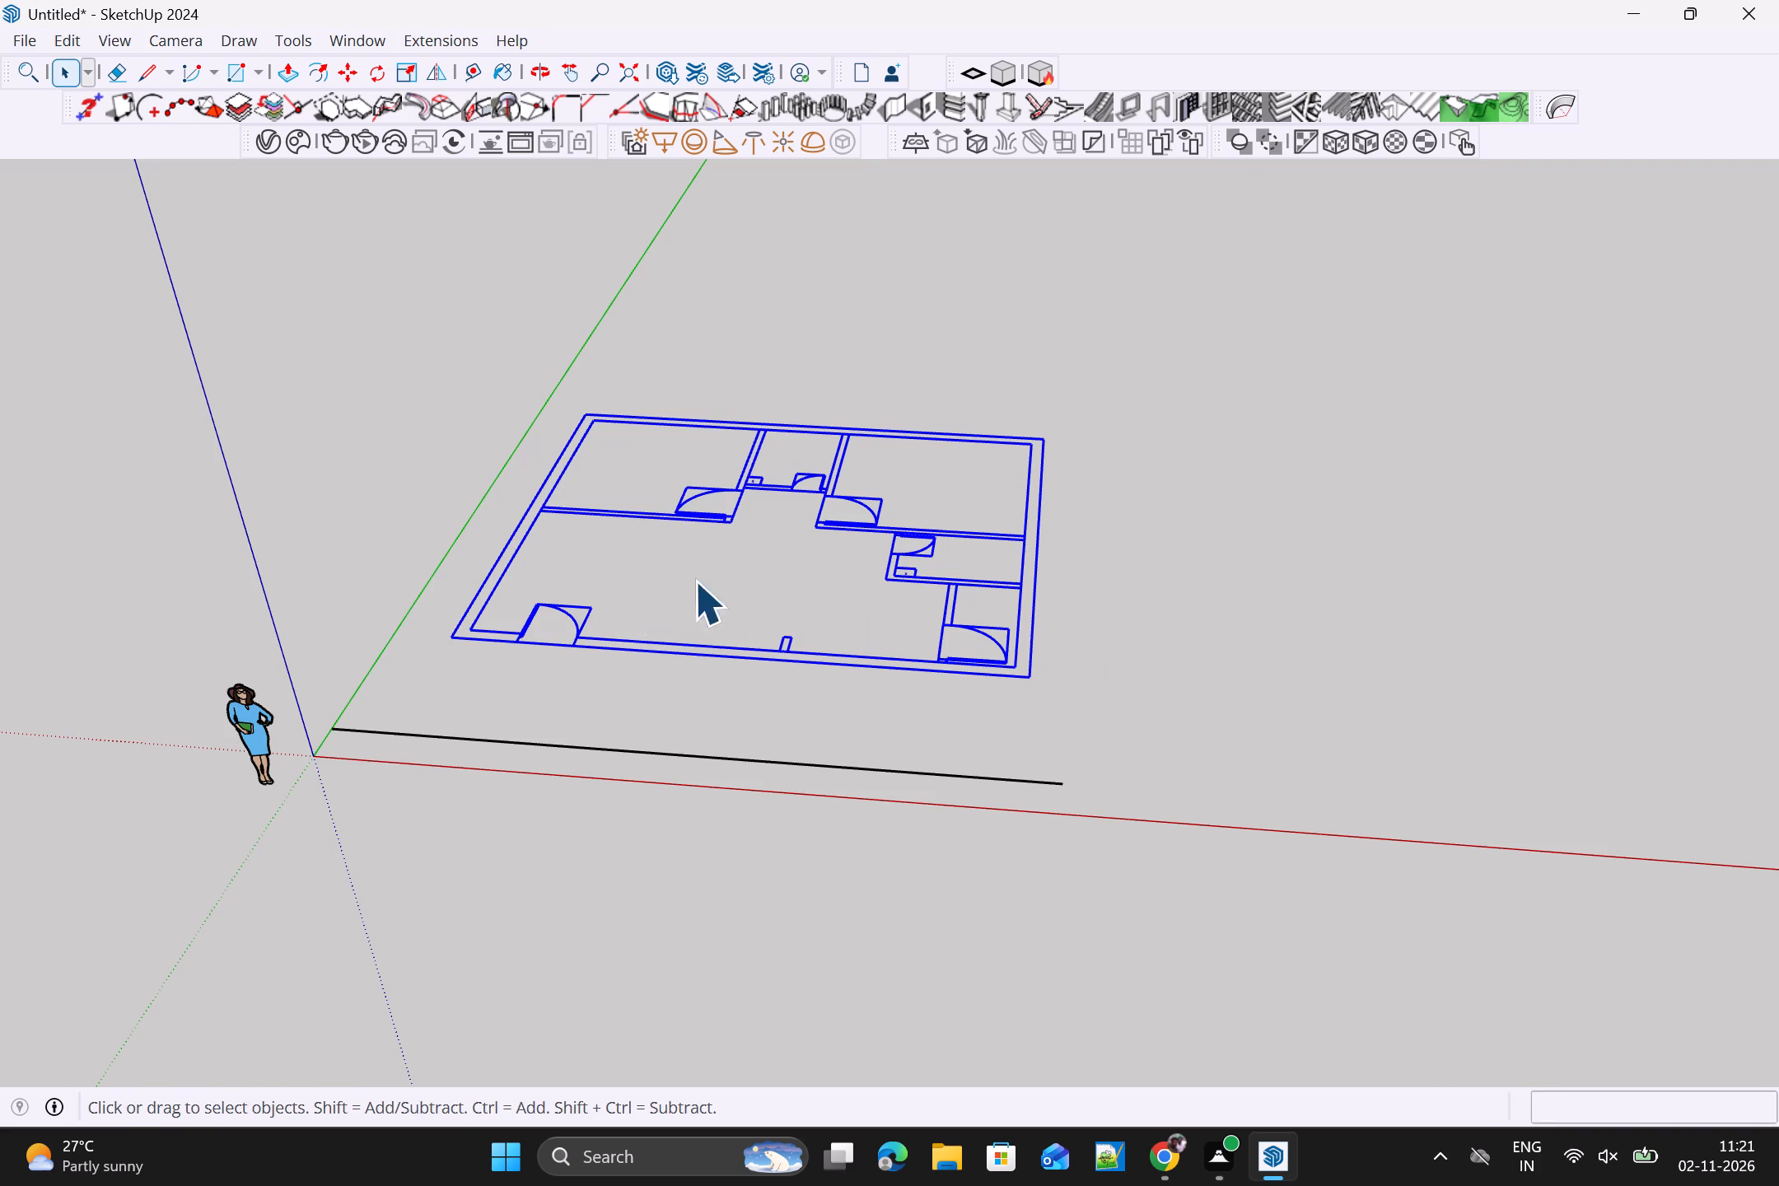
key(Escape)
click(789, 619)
Draw a 3' line across the entrance door opening to close the outer wall's outside edge.
middle_drag(756, 628, 667, 874)
scroll(526, 638, up, 5)
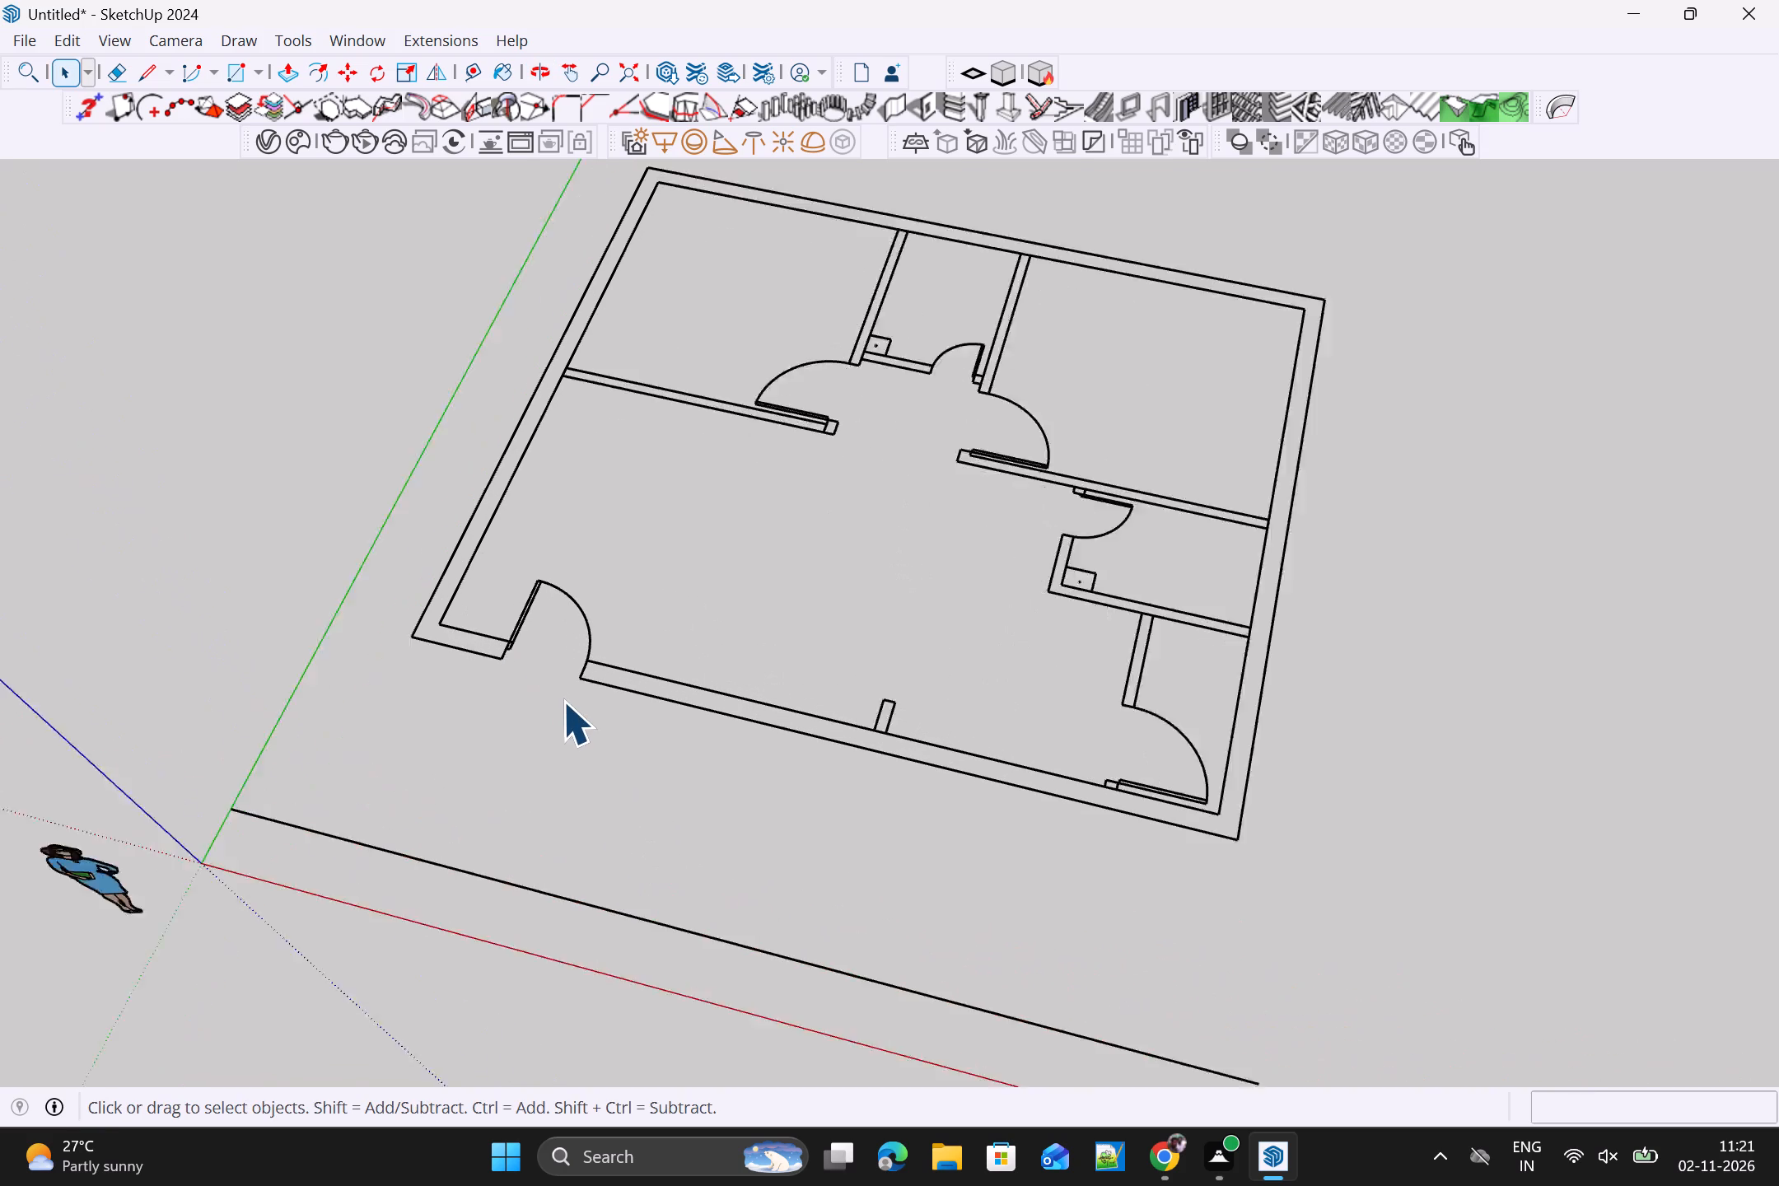
scroll(563, 701, up, 1)
key(l)
key(space)
scroll(555, 659, up, 4)
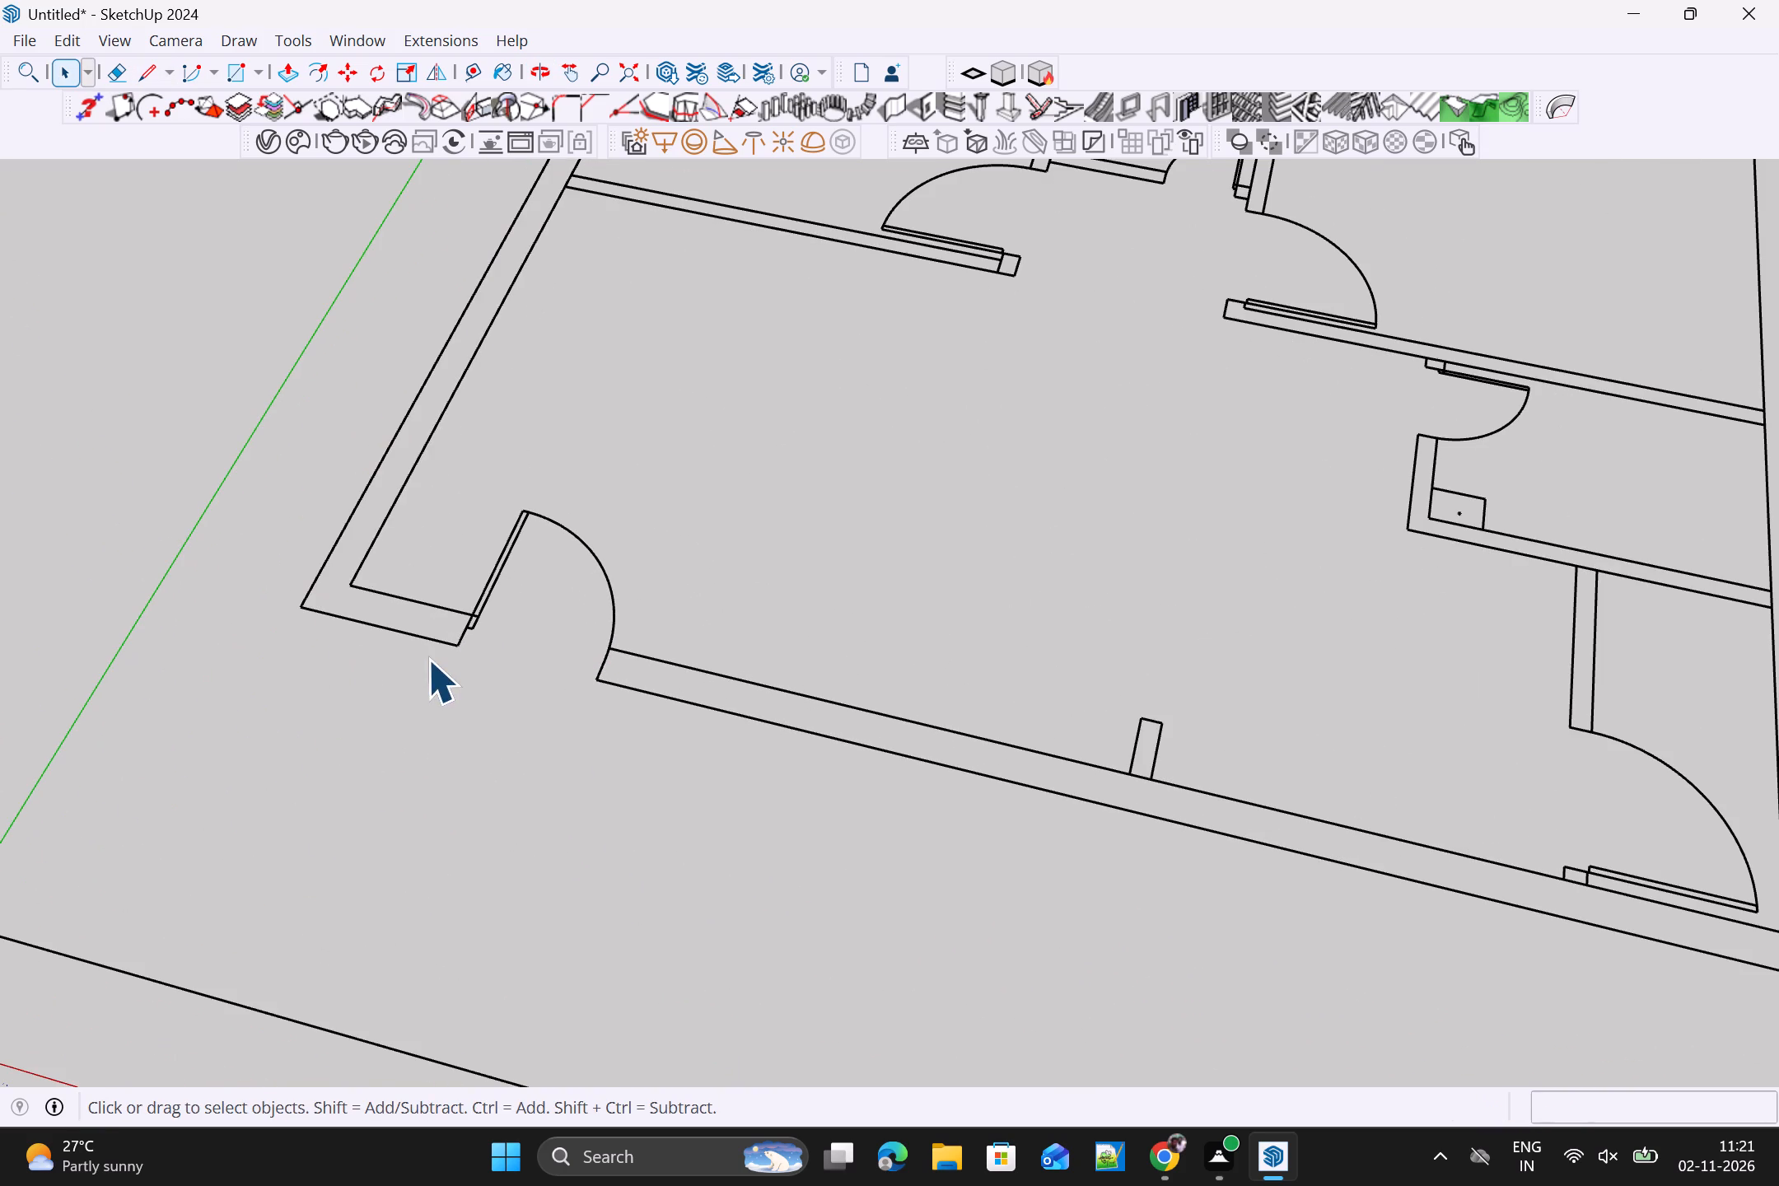
key(l)
click(456, 648)
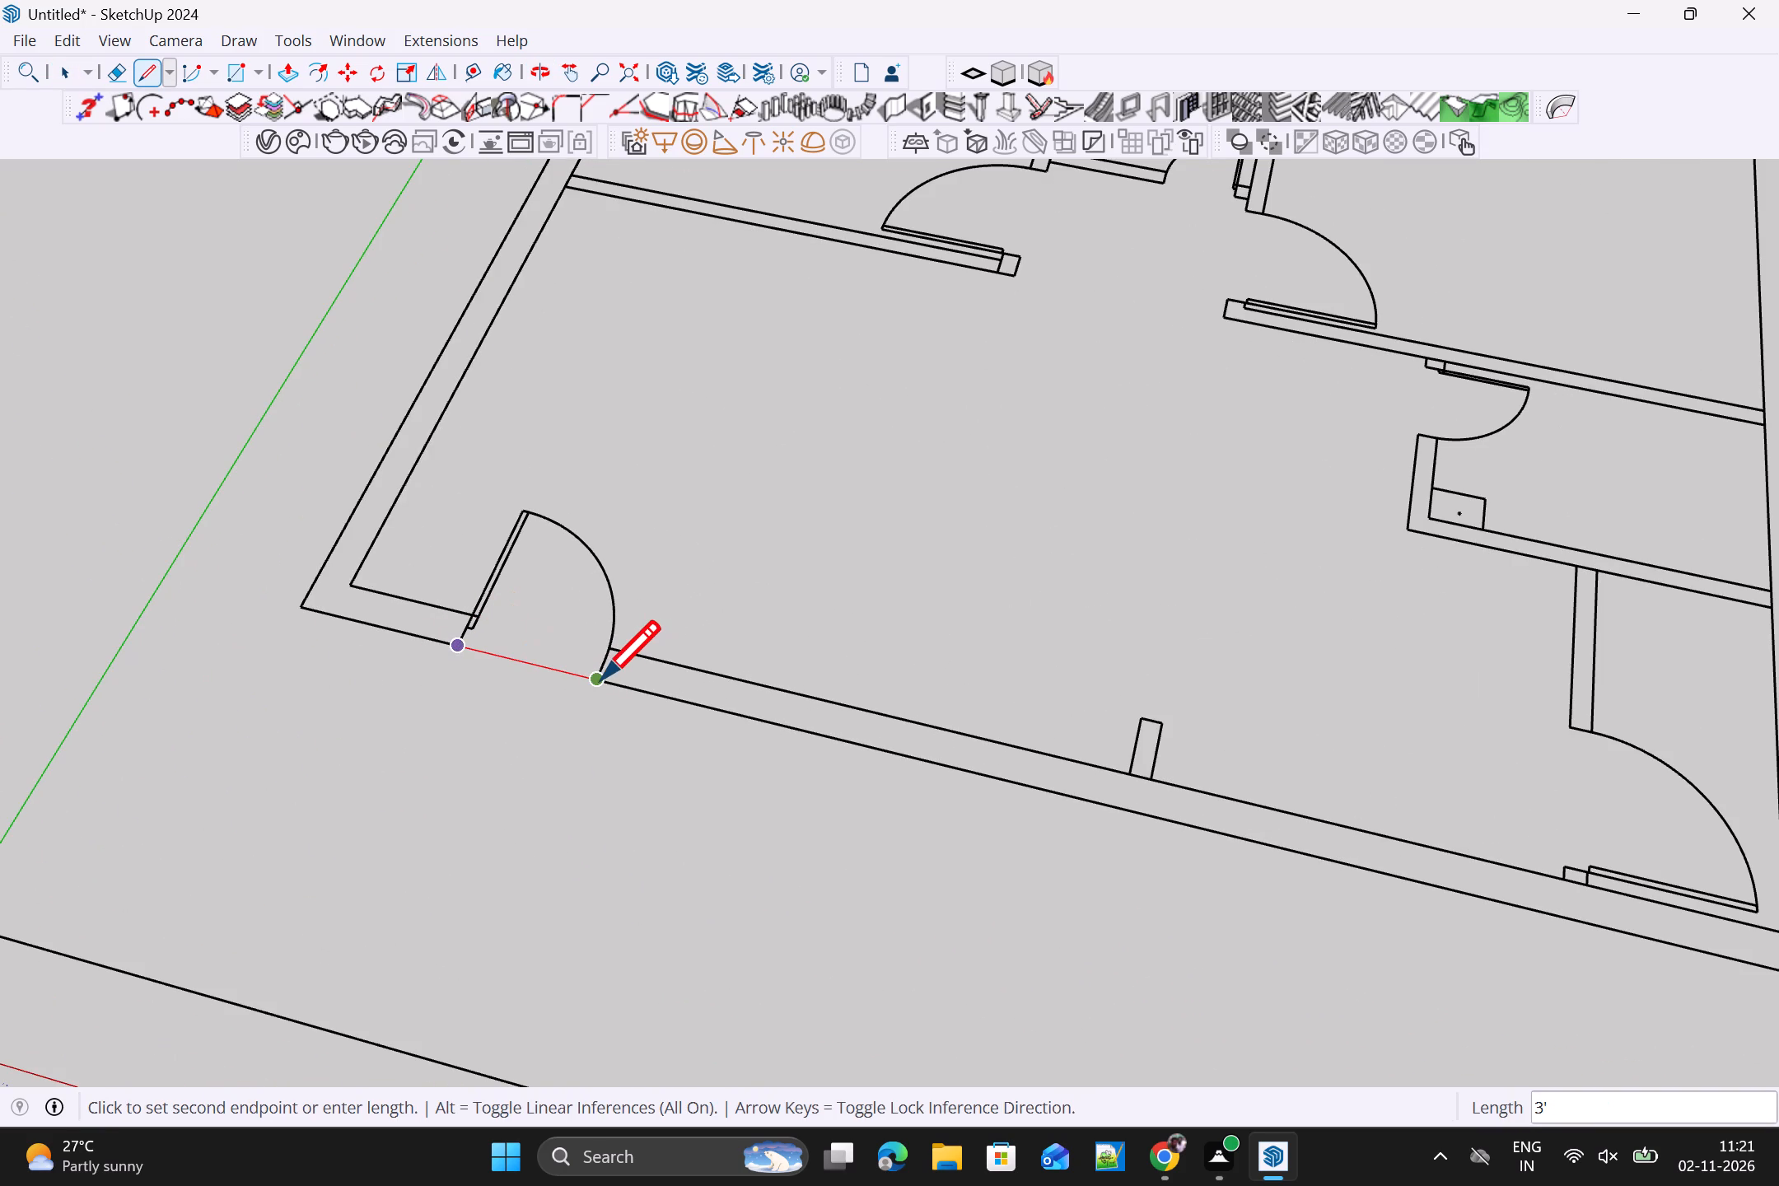
click(601, 679)
key(space)
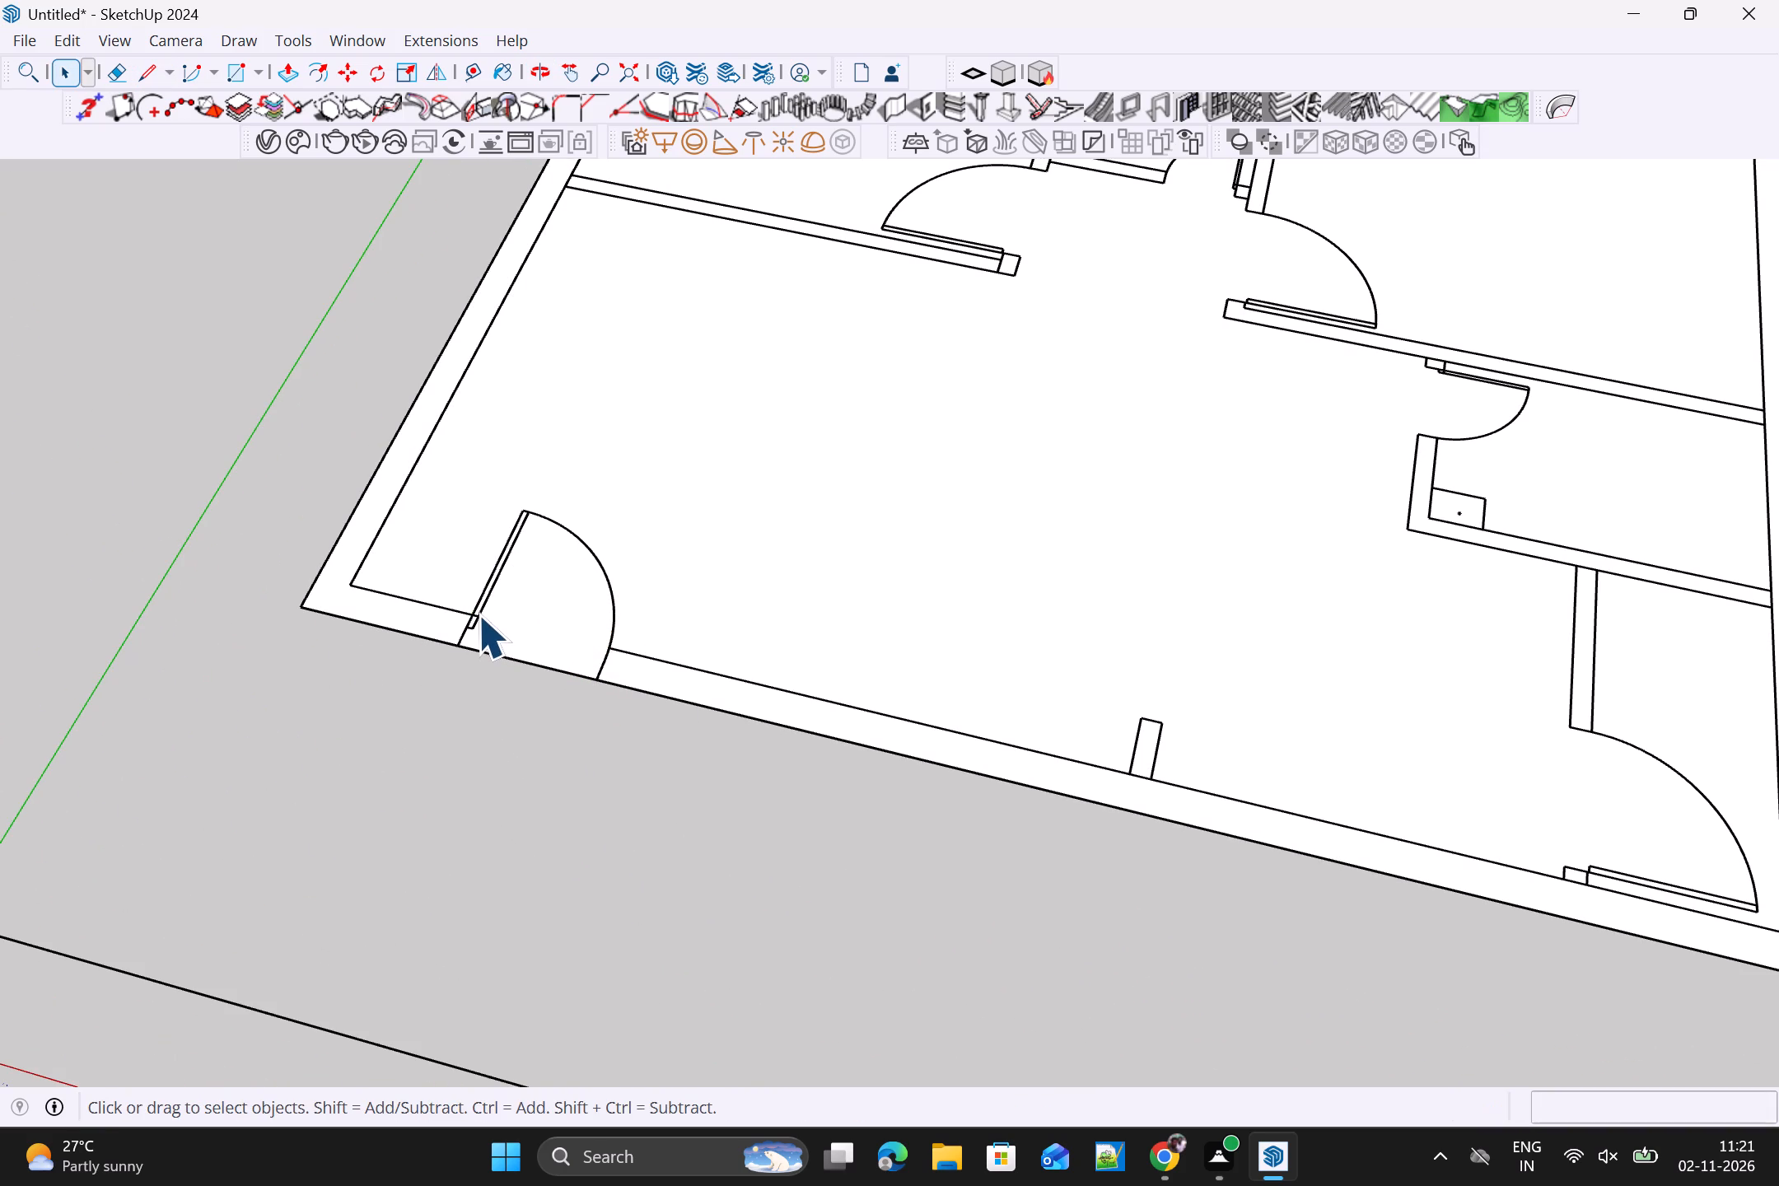
Draw a second line across the entrance door opening to join the outer wall's inside edge.
key(space)
key(l)
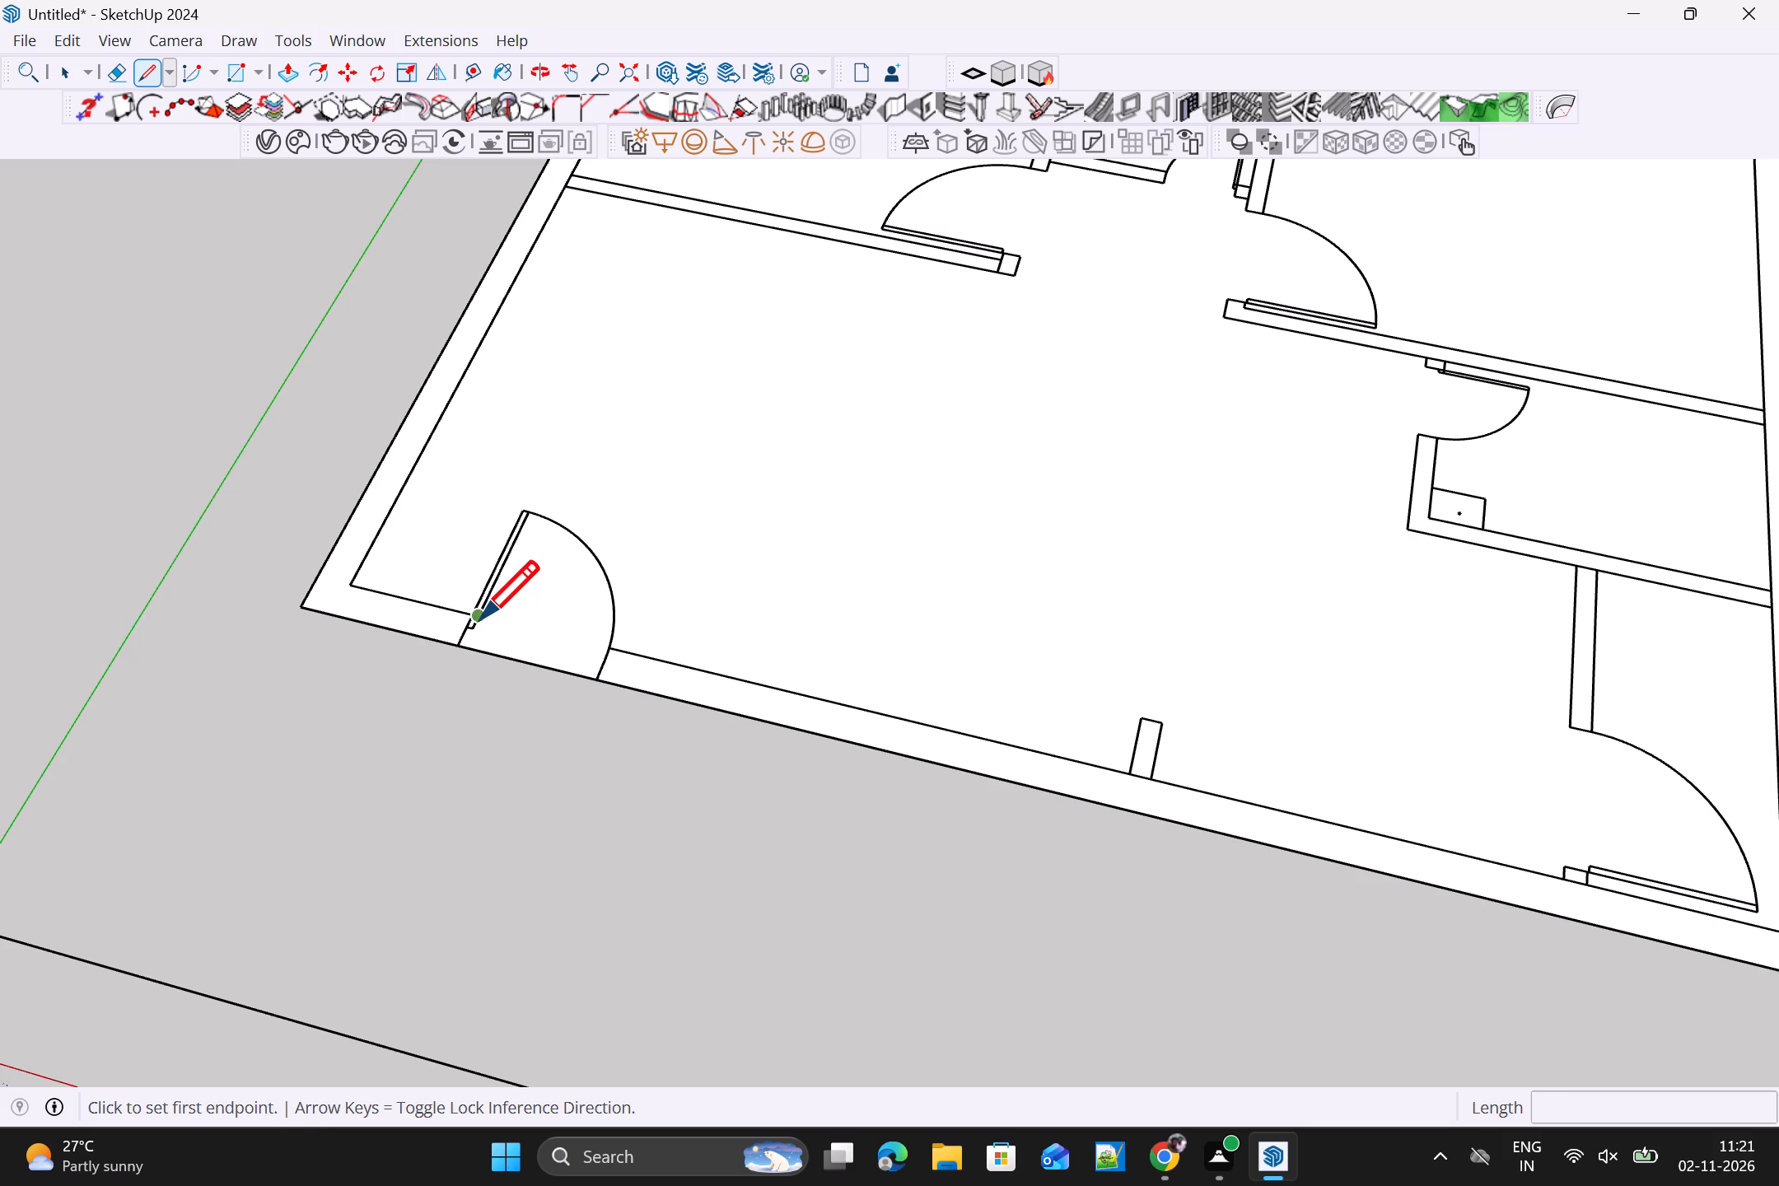
click(480, 619)
click(604, 644)
key(space)
Examine the closed floor plan's surface by test-selecting the rooms to see whether the walls have separate faces.
scroll(624, 655, down, 7)
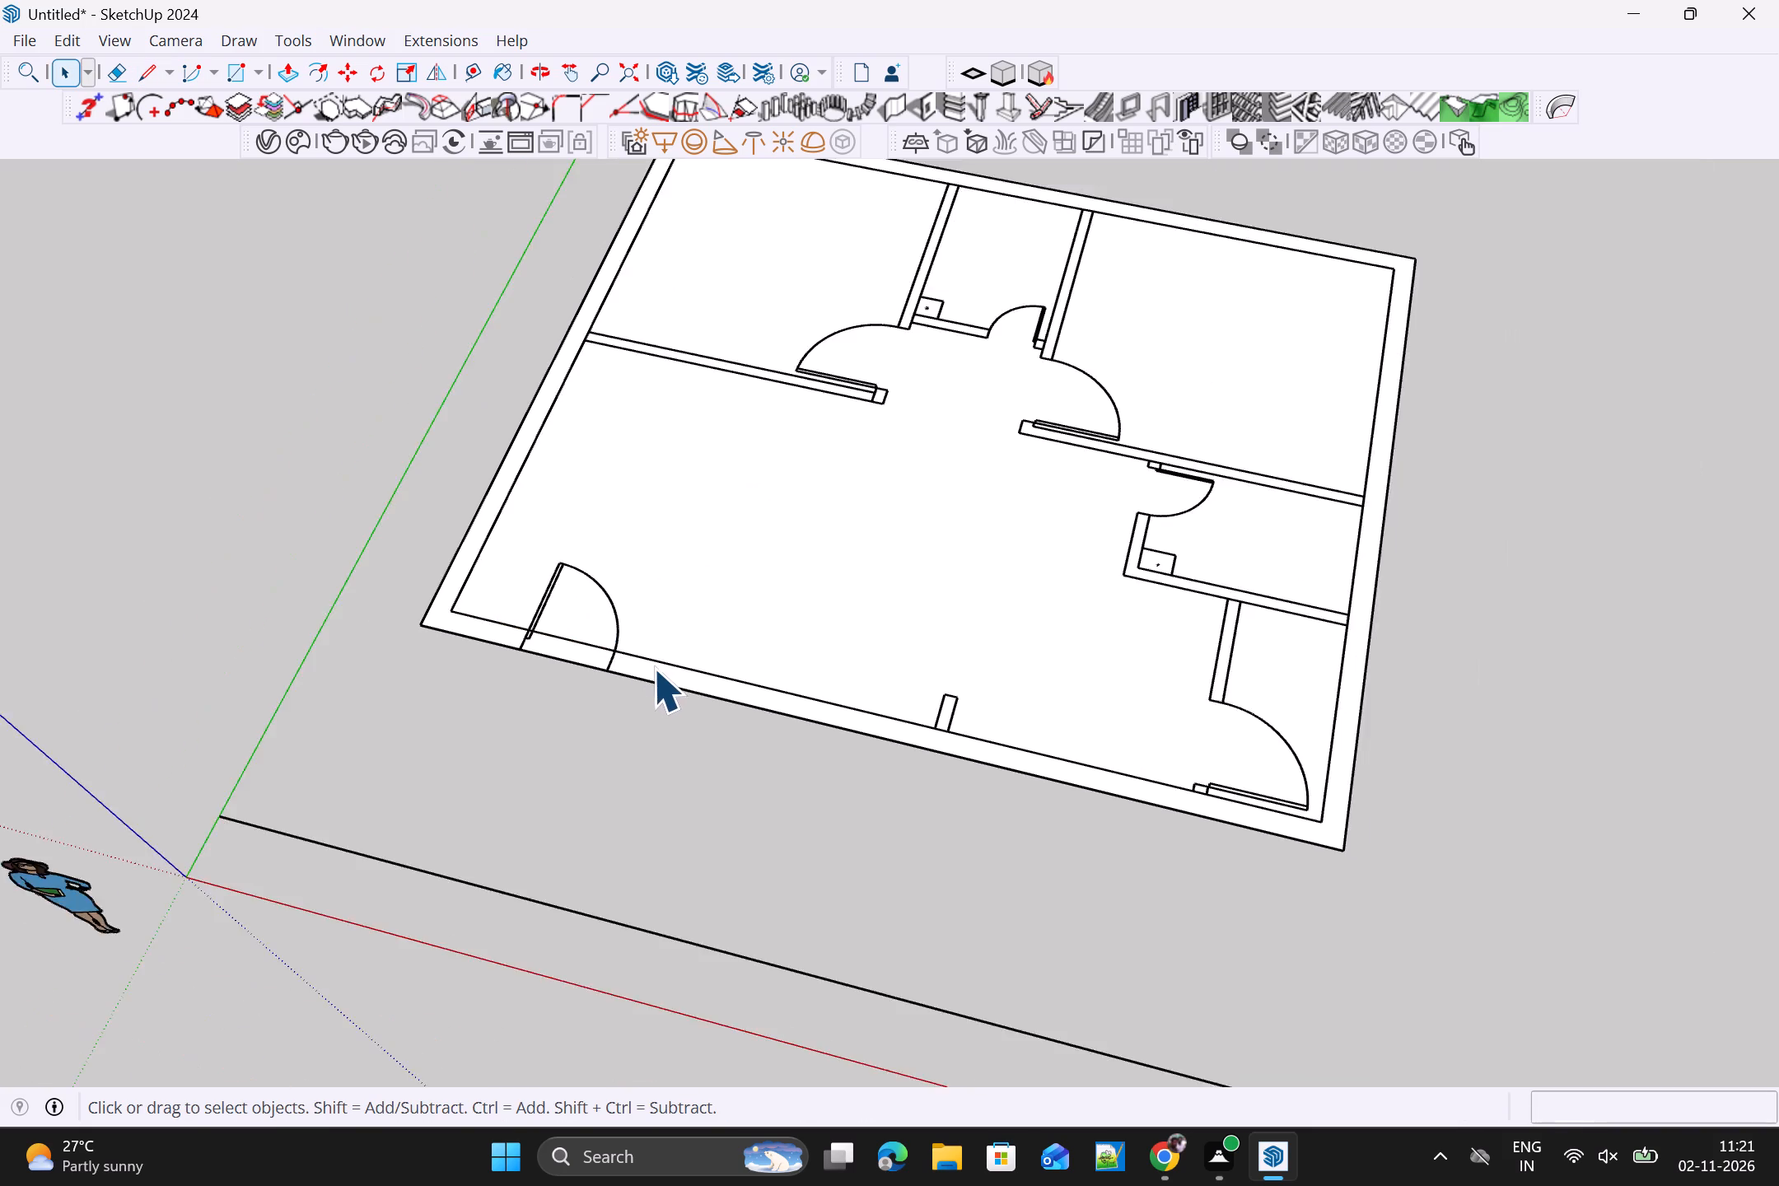
scroll(653, 668, down, 3)
click(1206, 639)
scroll(1202, 648, down, 3)
drag(539, 329, 819, 631)
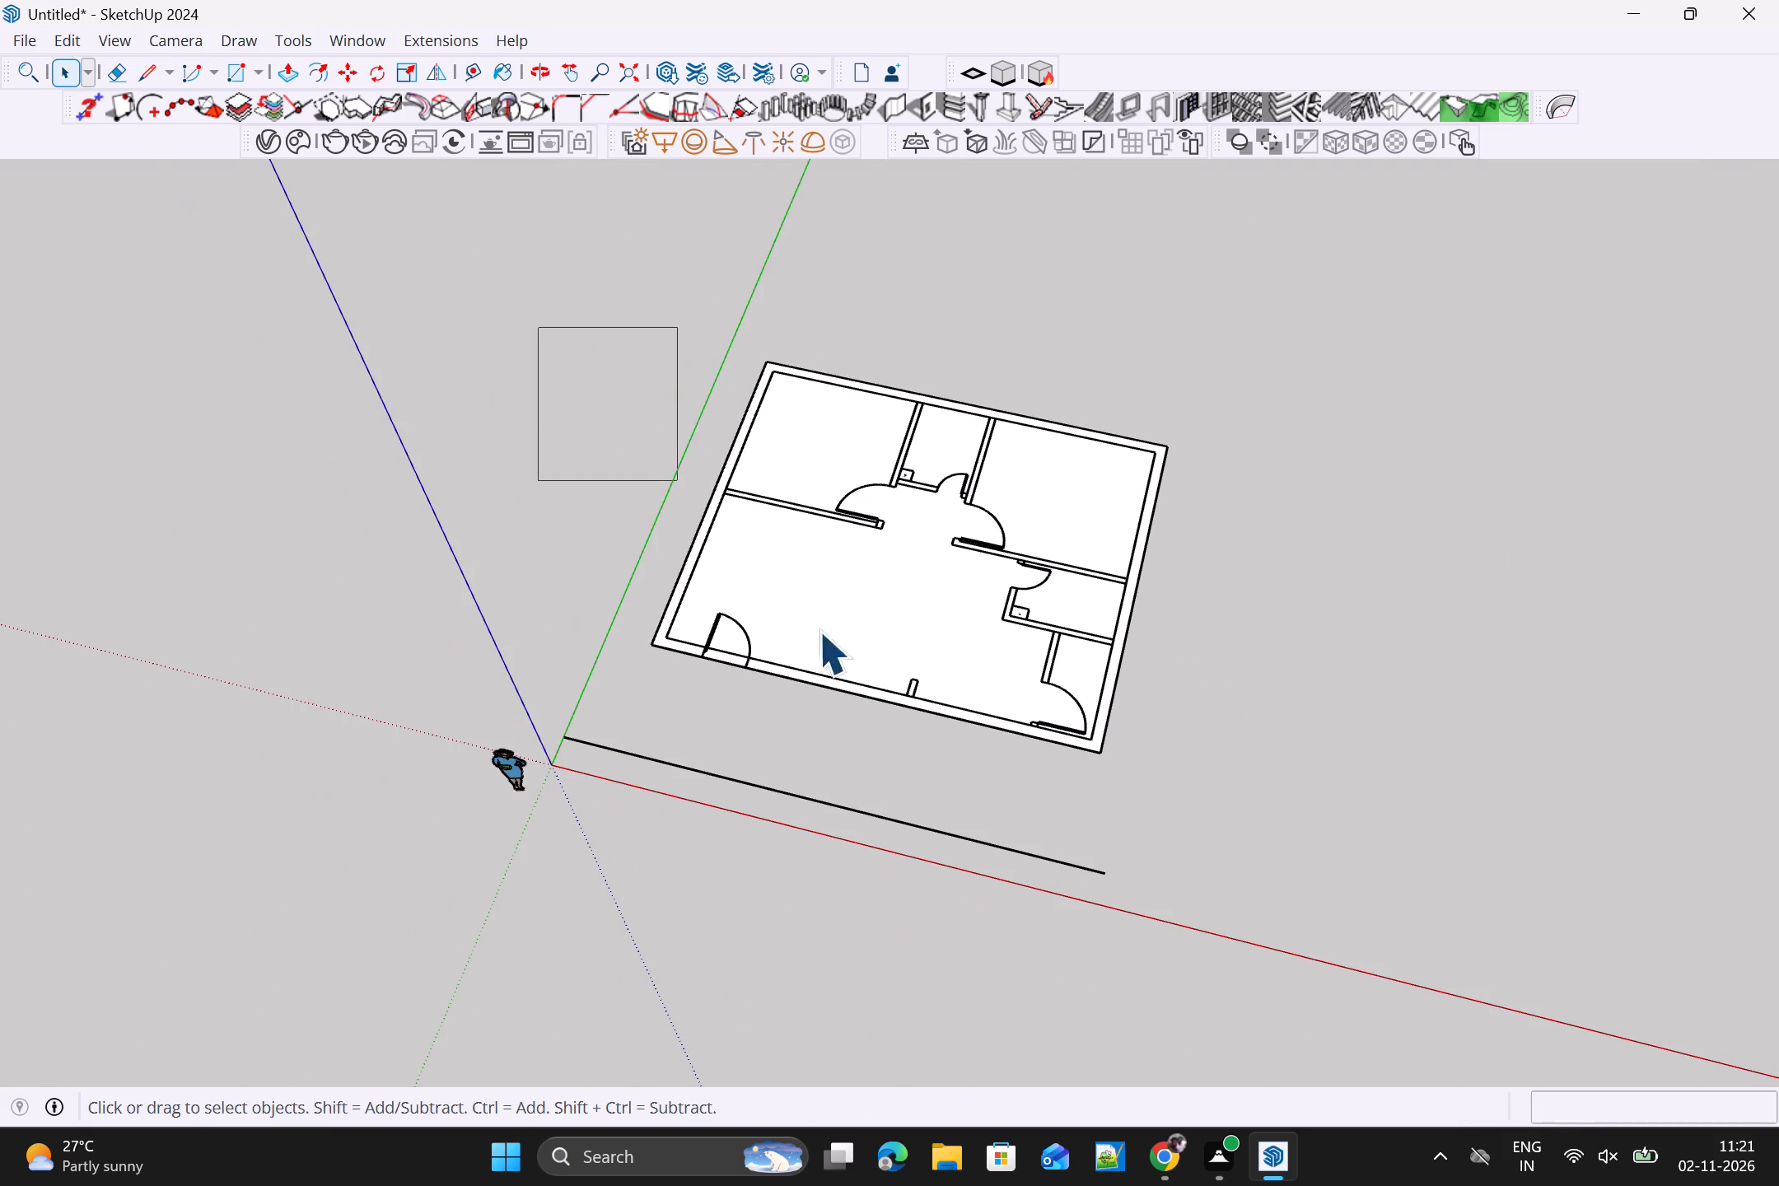
drag(819, 631, 1185, 786)
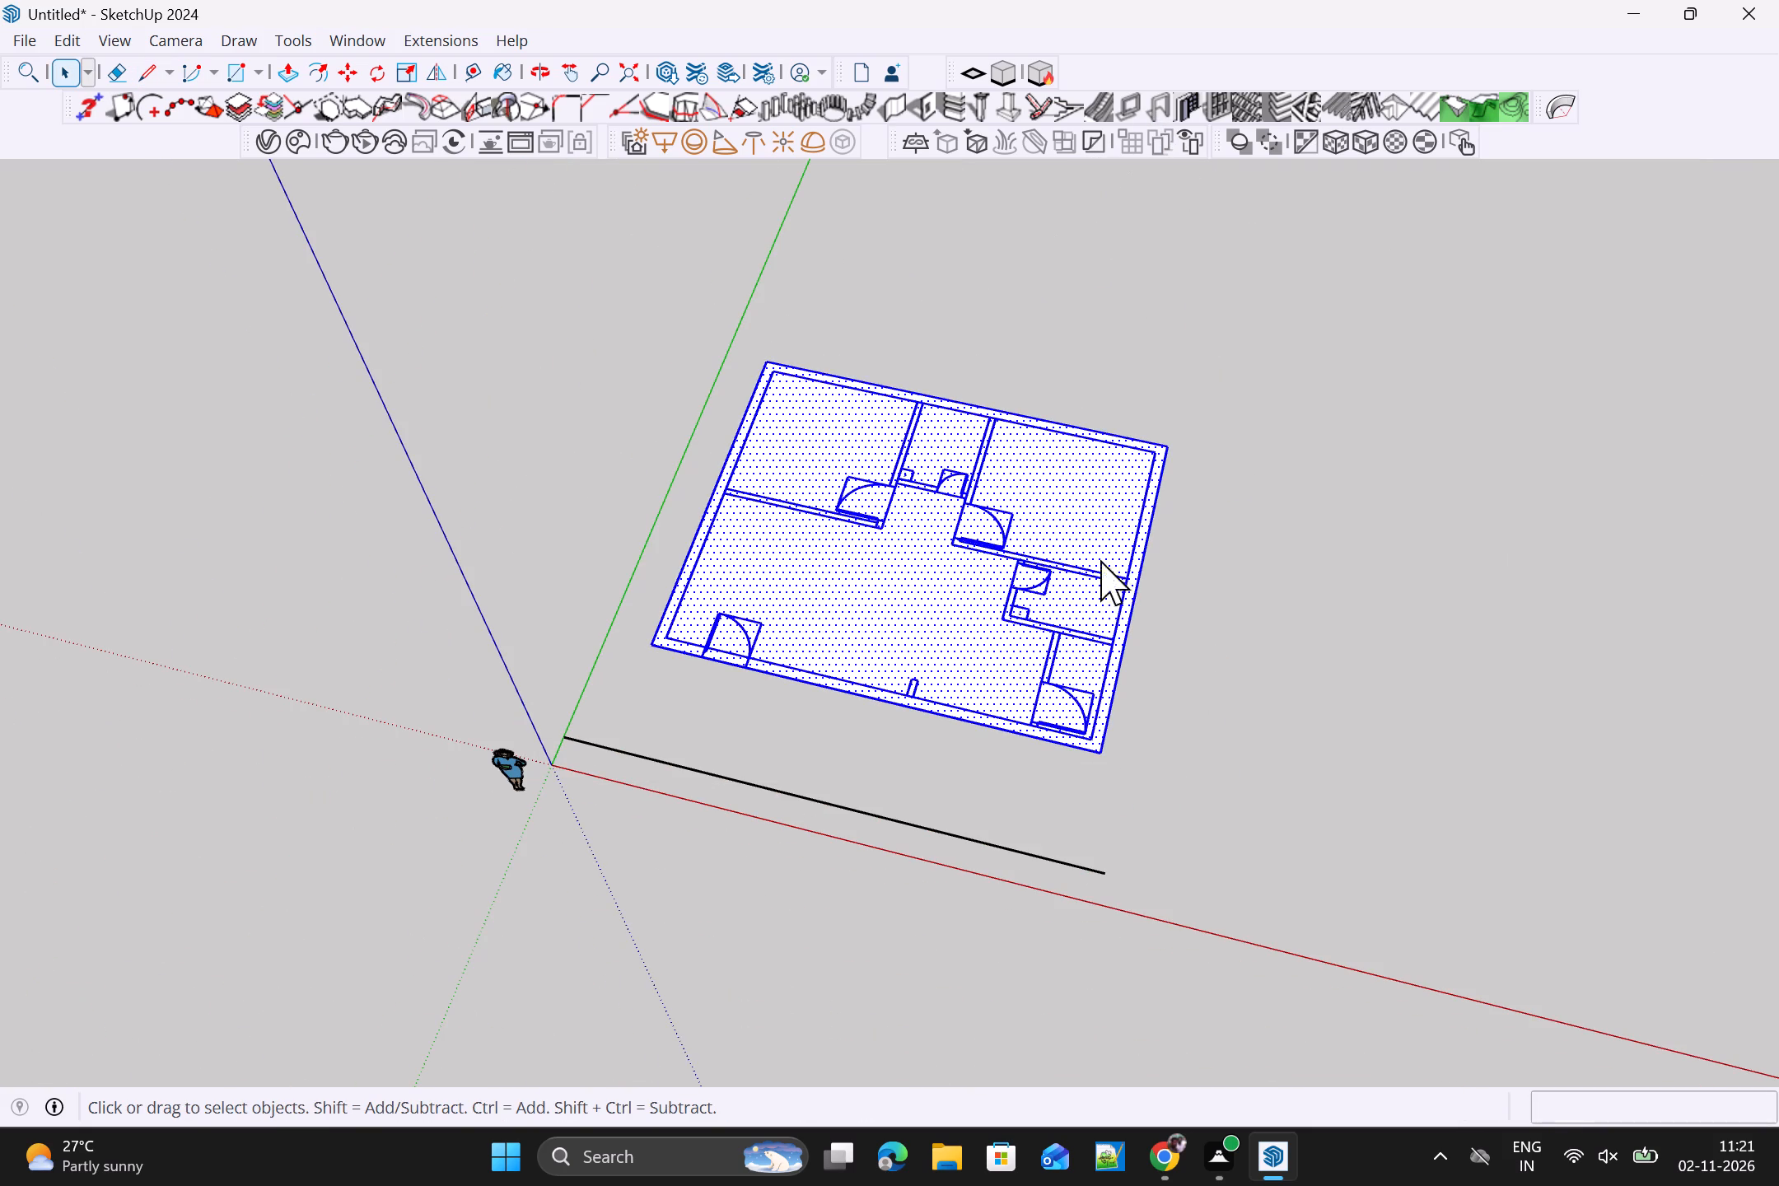
middle_drag(1128, 575, 1258, 517)
shift+click(892, 600)
shift+click(740, 474)
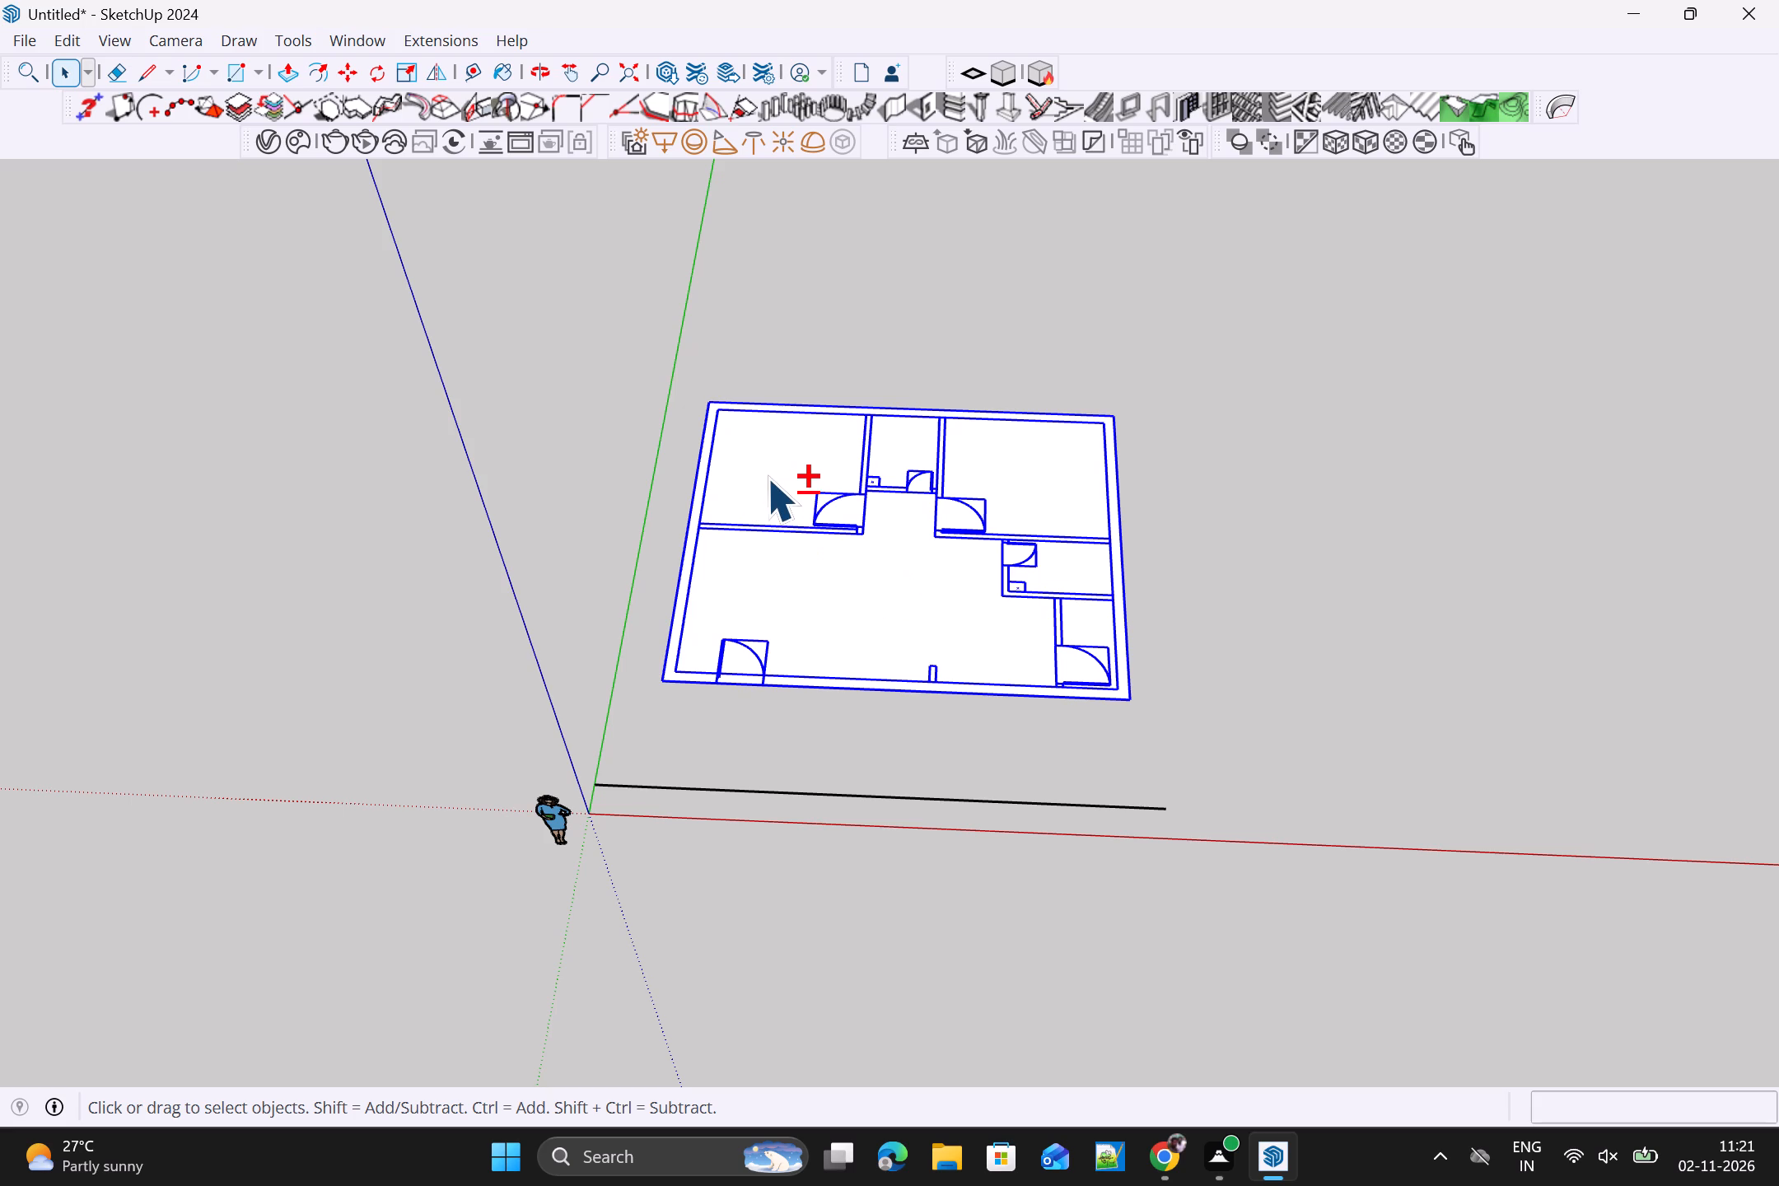
click(891, 603)
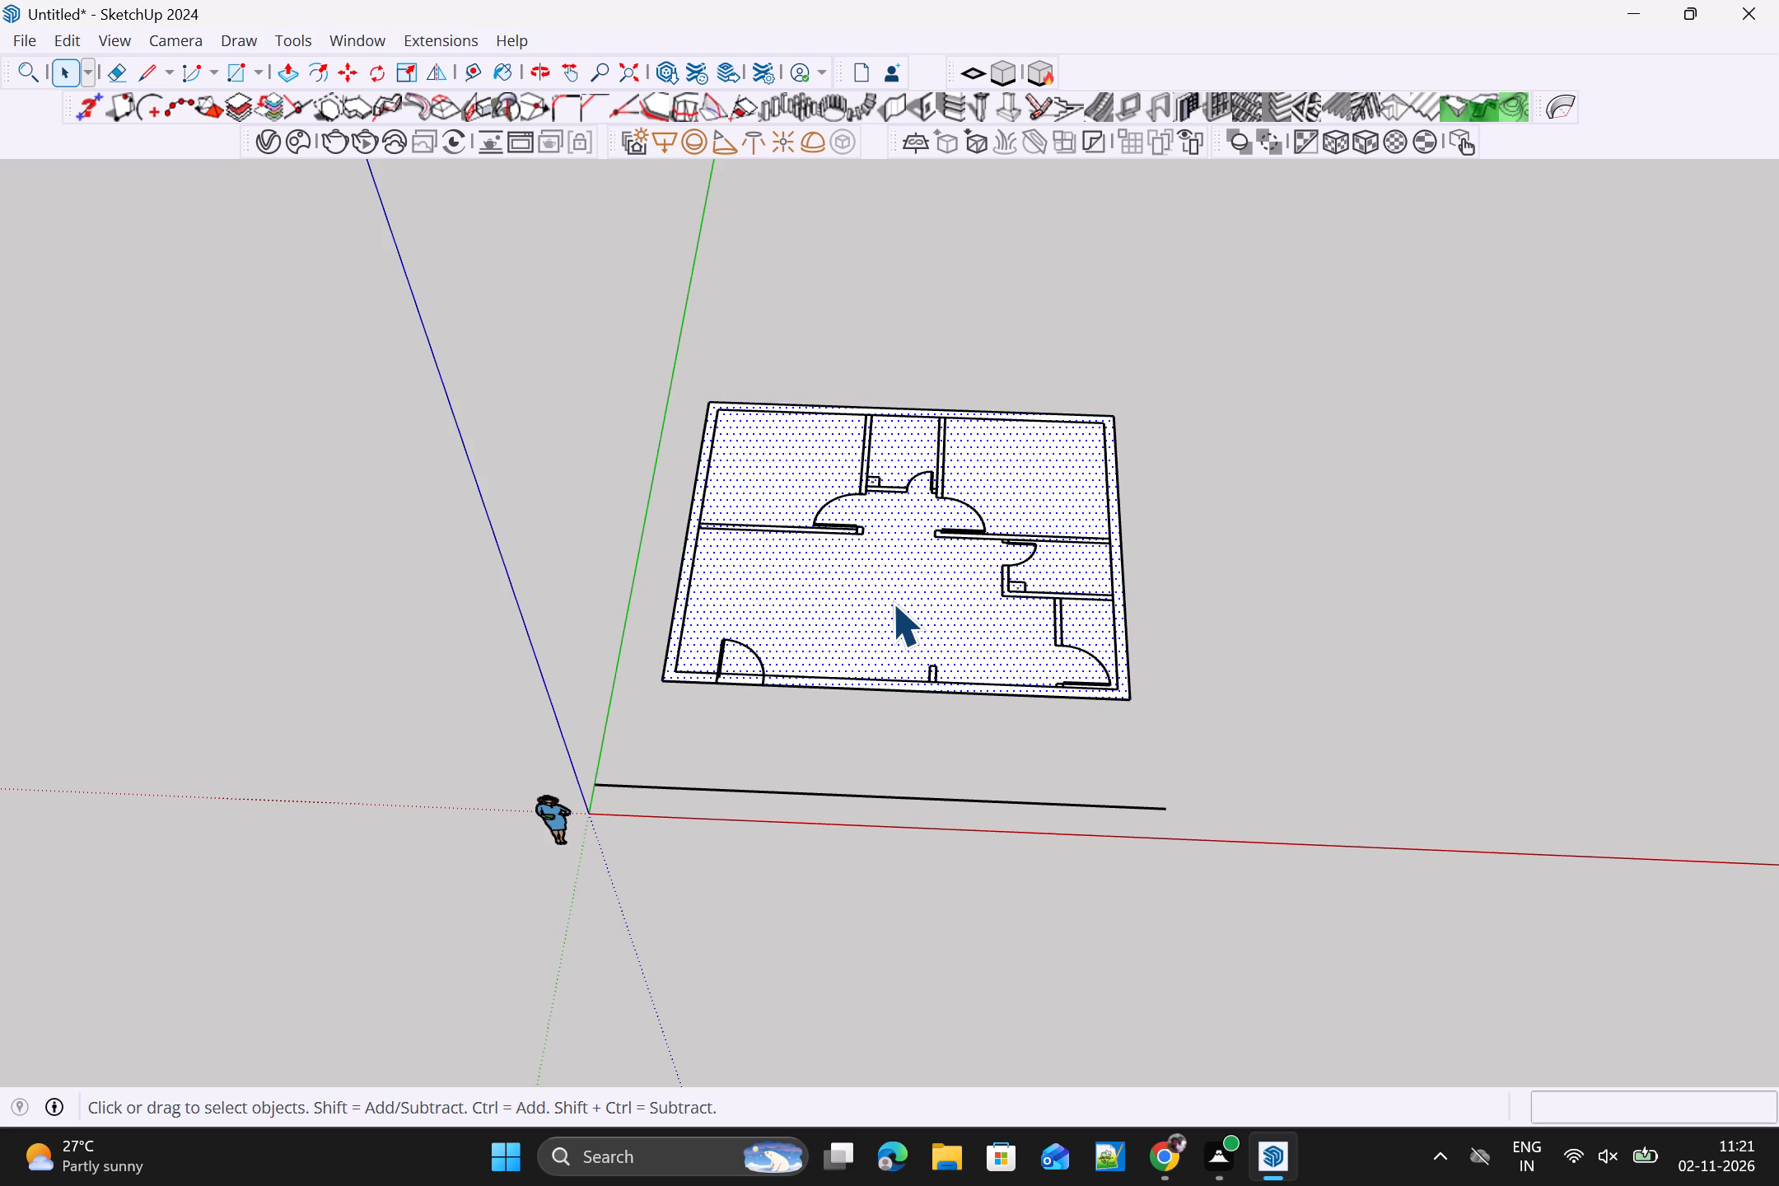
click(886, 604)
shift+click(863, 605)
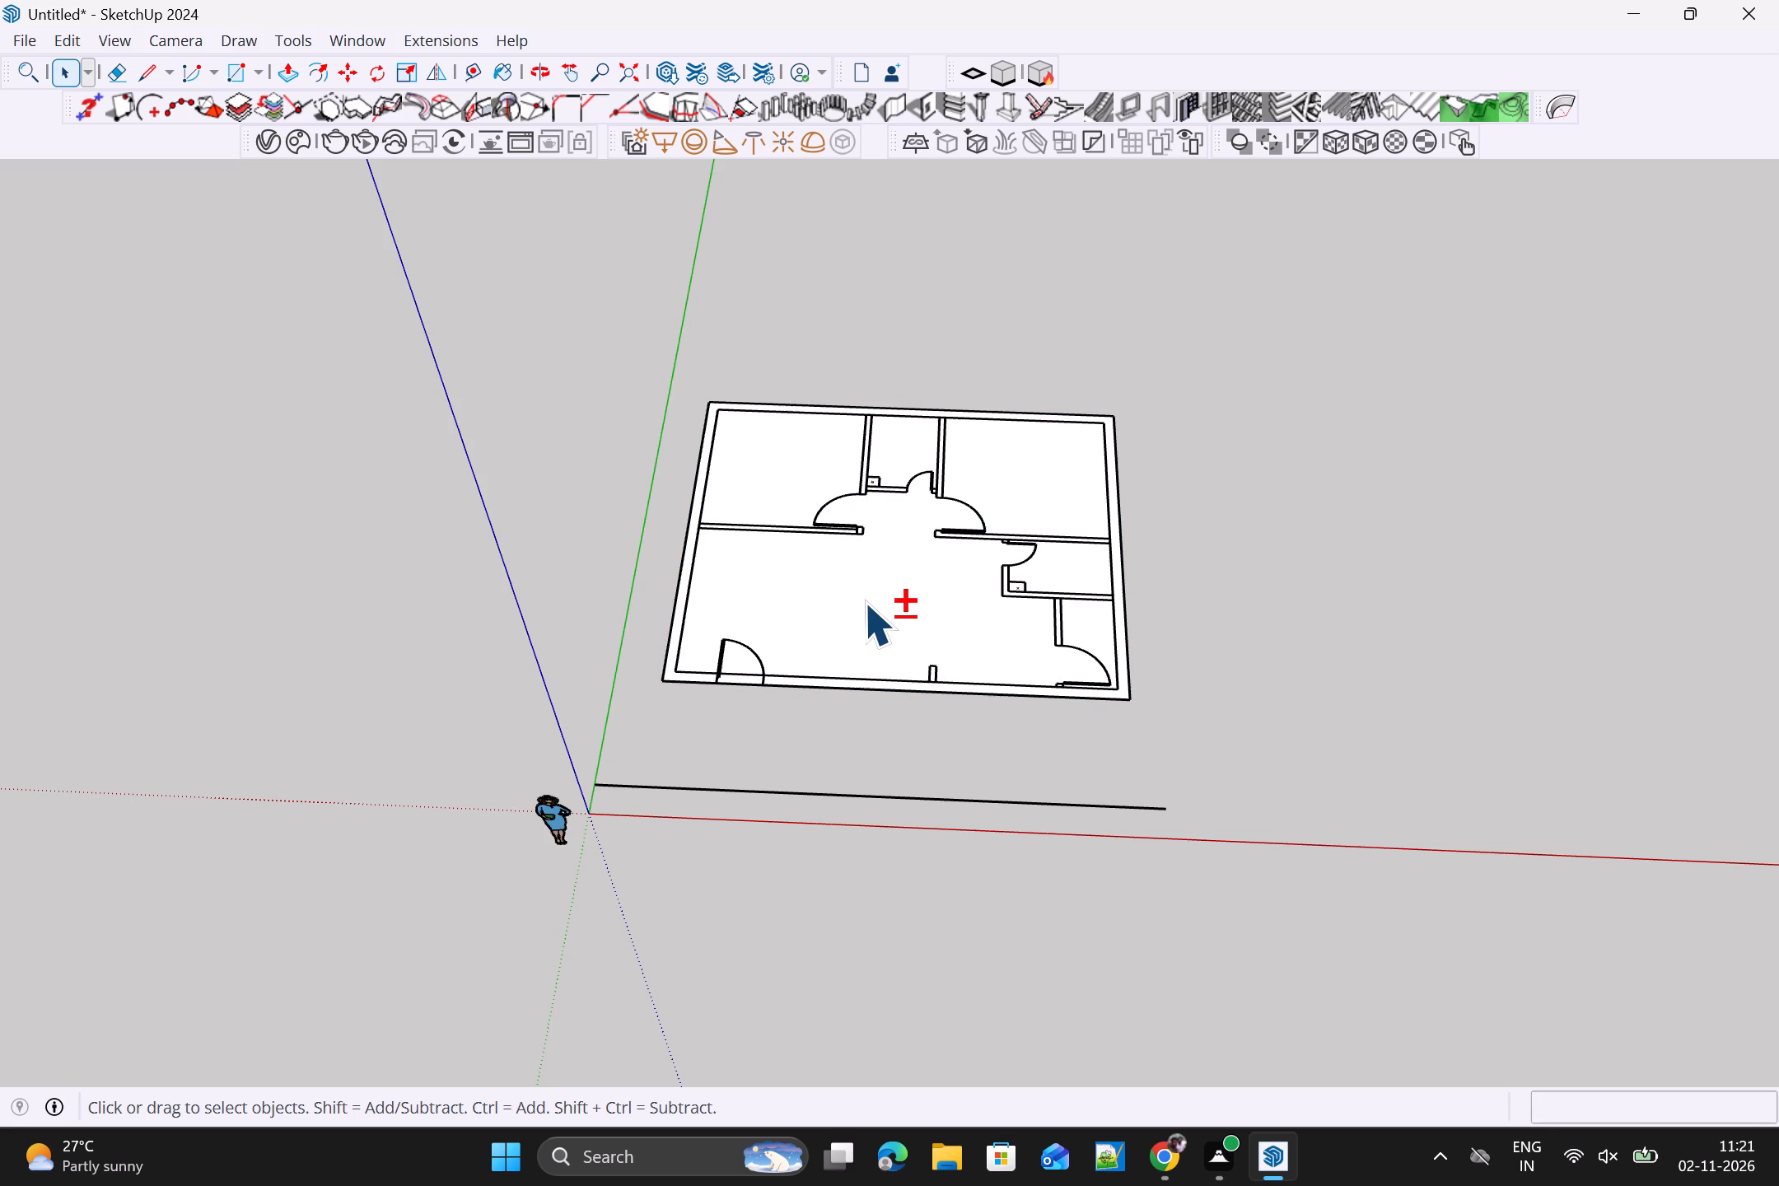
shift+click(864, 602)
click(1207, 575)
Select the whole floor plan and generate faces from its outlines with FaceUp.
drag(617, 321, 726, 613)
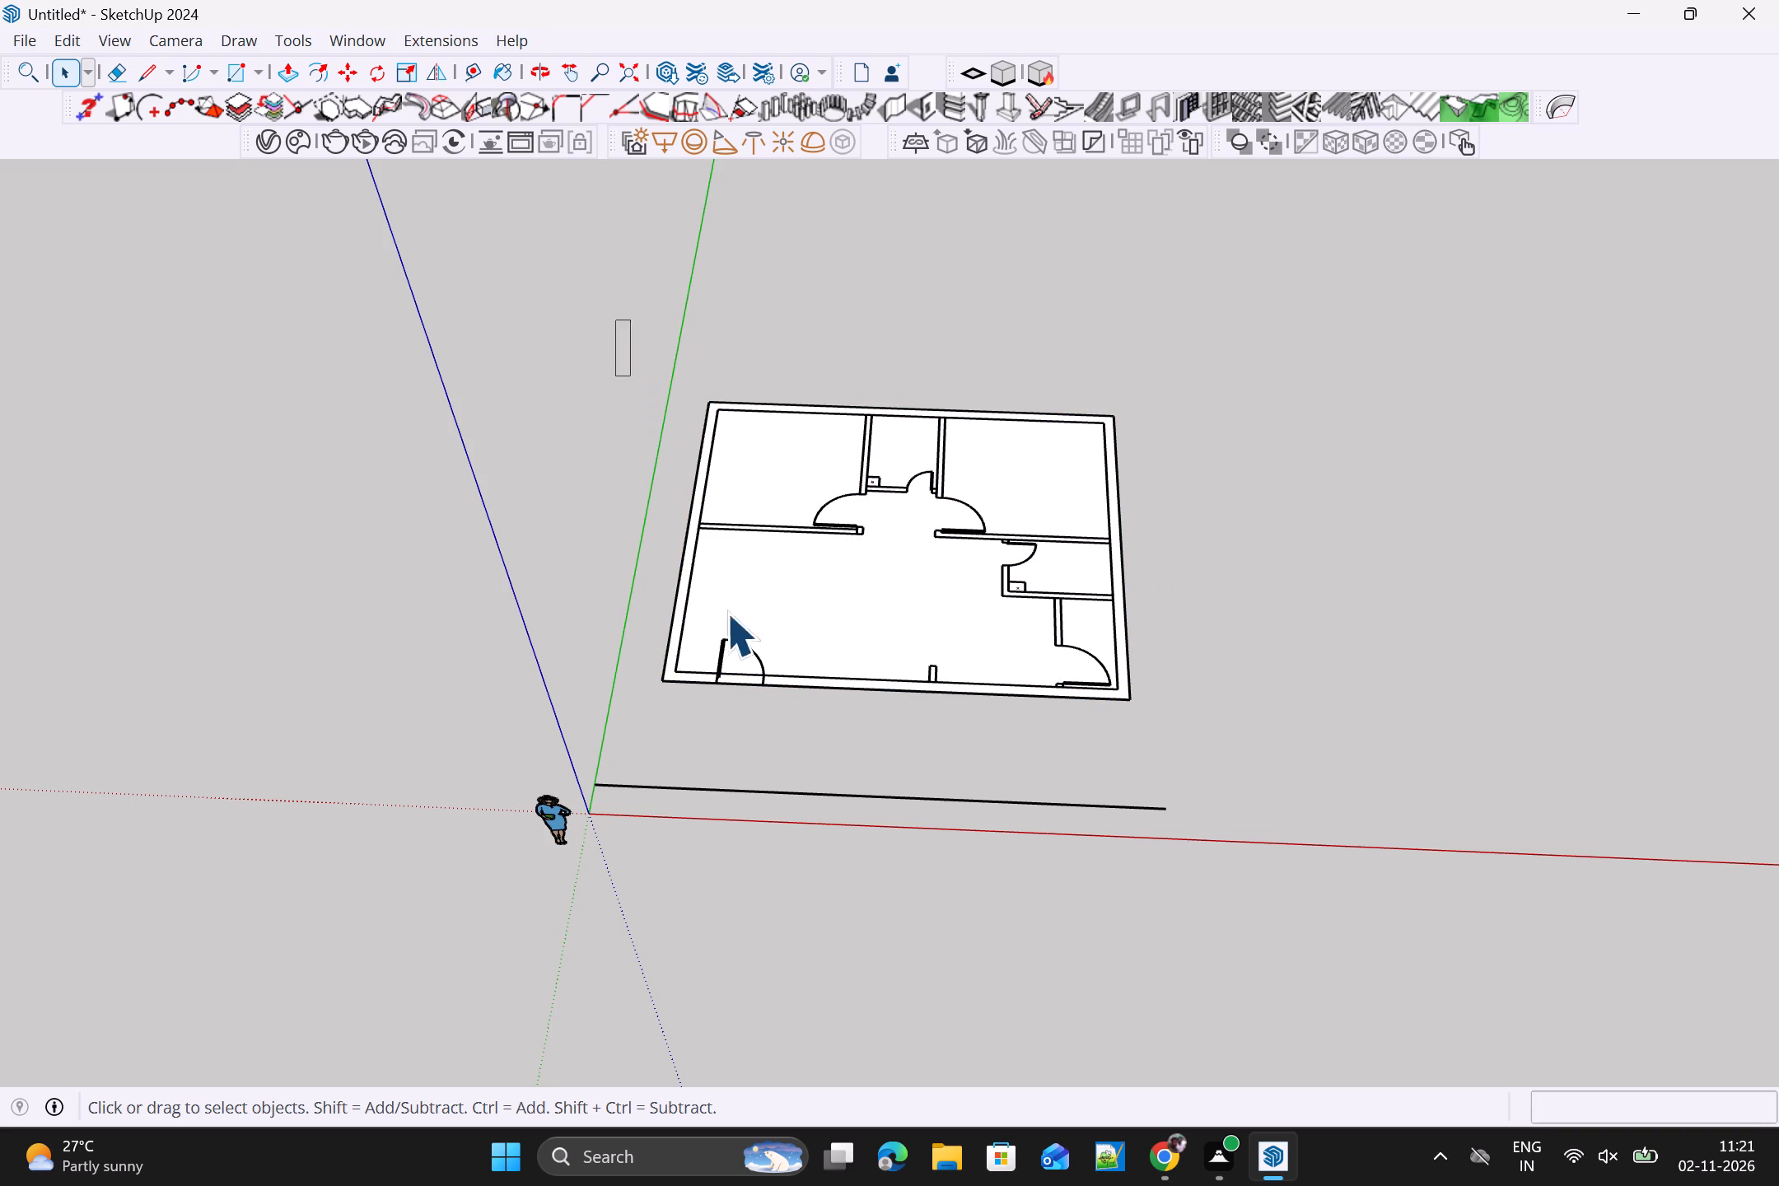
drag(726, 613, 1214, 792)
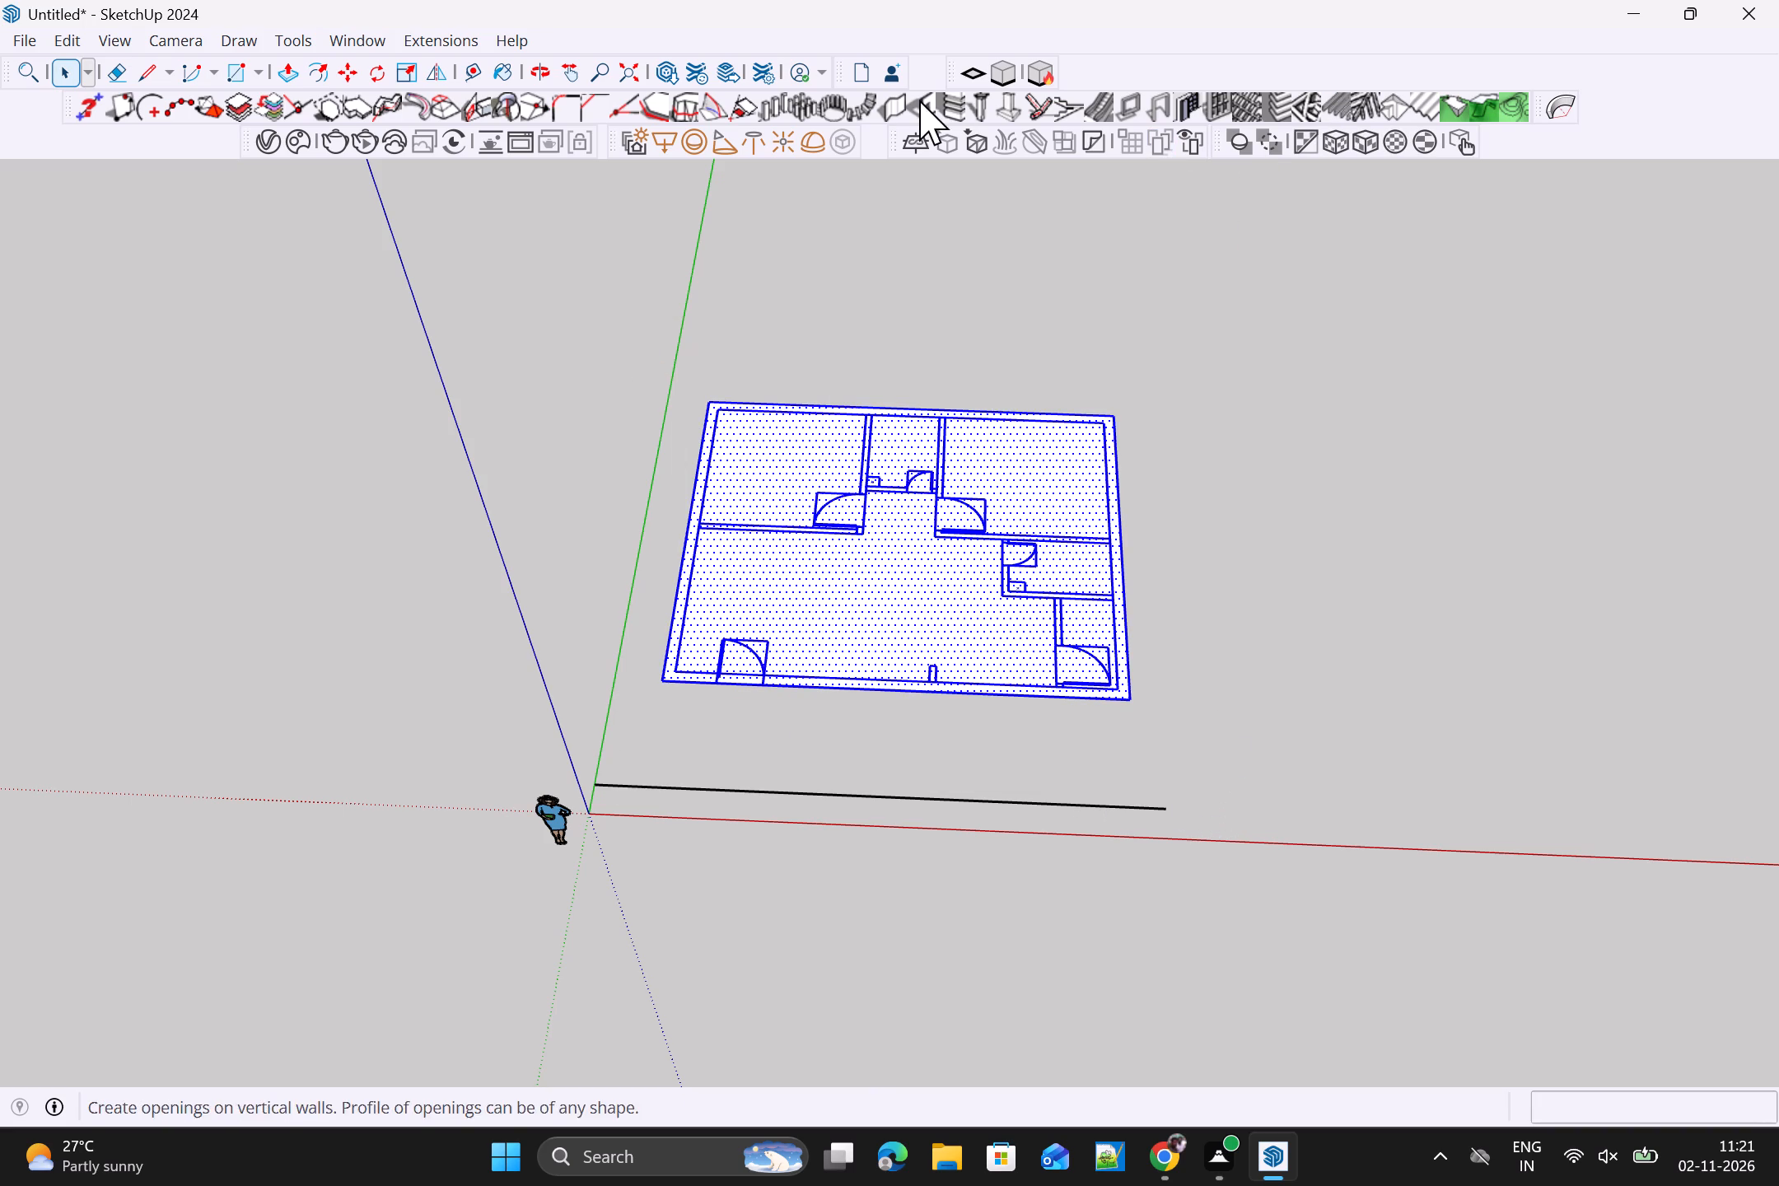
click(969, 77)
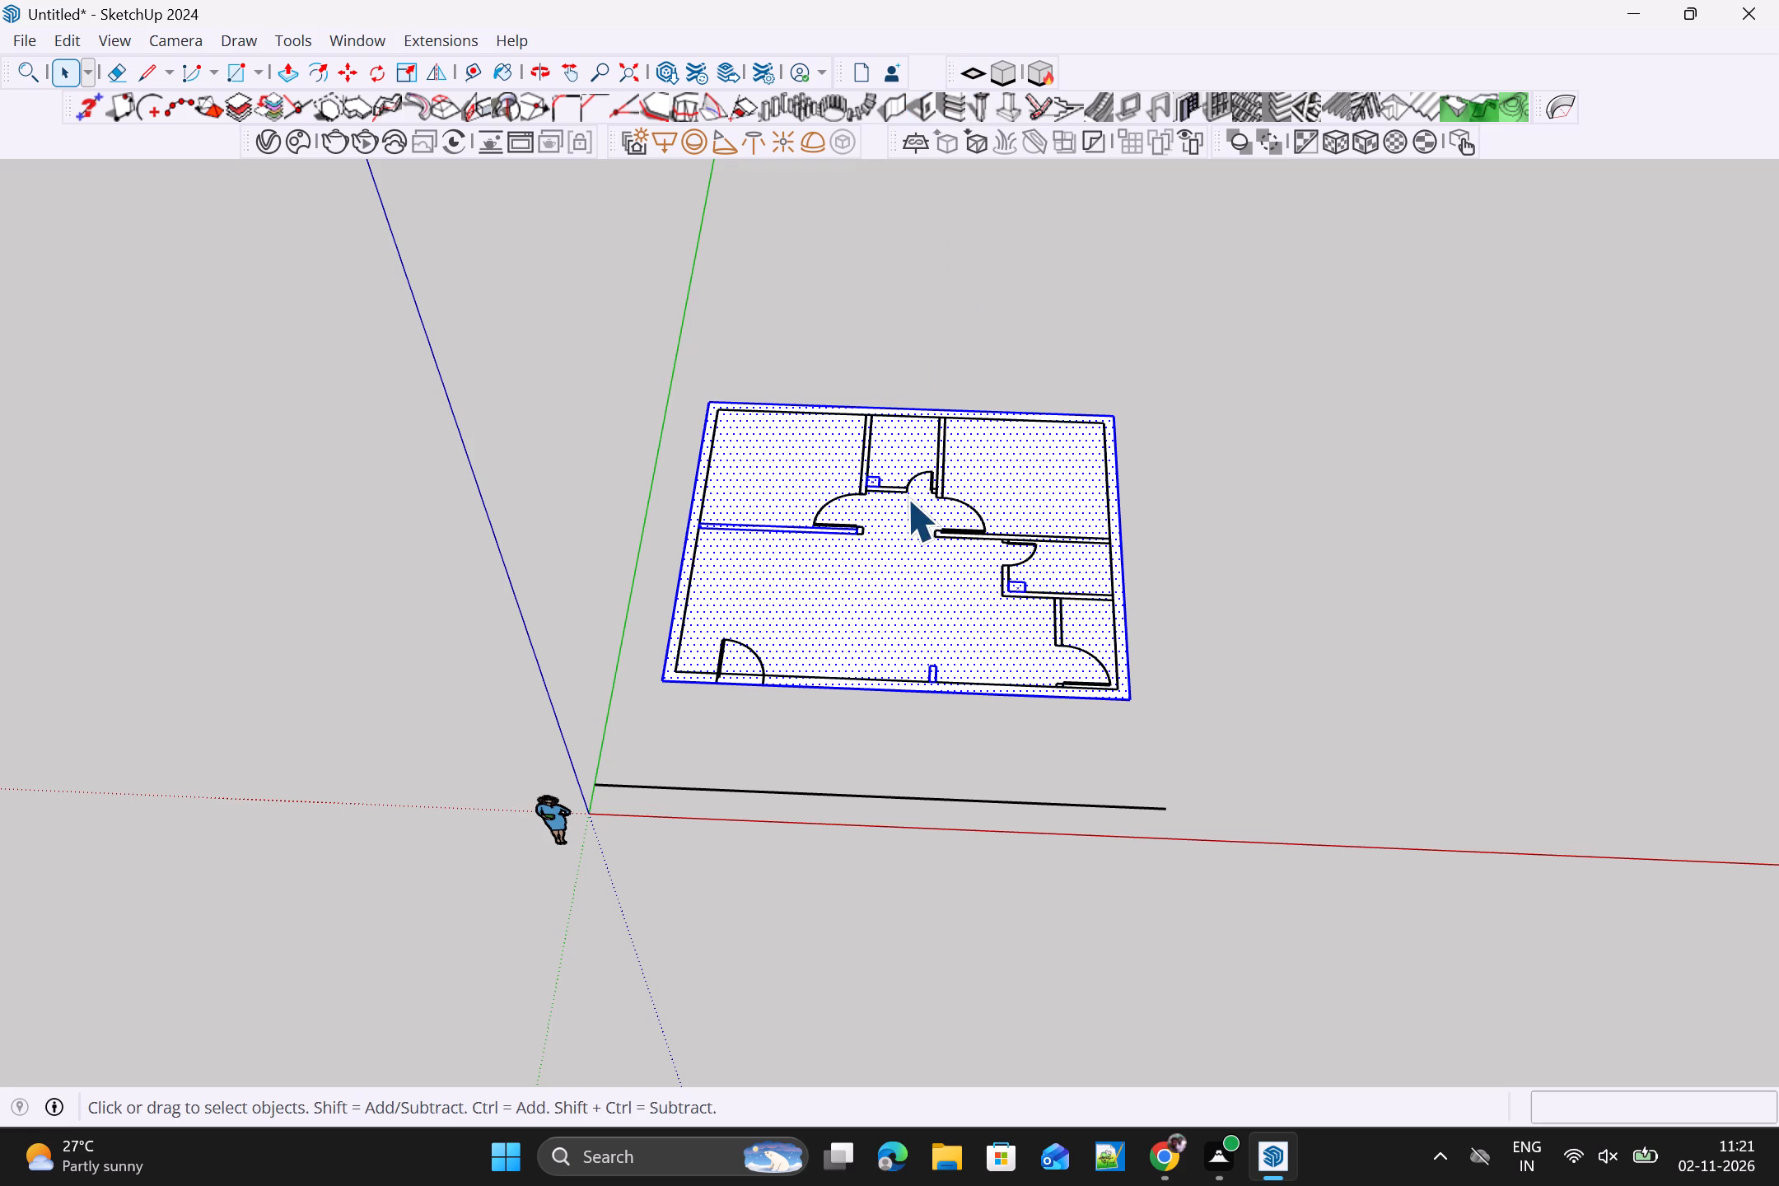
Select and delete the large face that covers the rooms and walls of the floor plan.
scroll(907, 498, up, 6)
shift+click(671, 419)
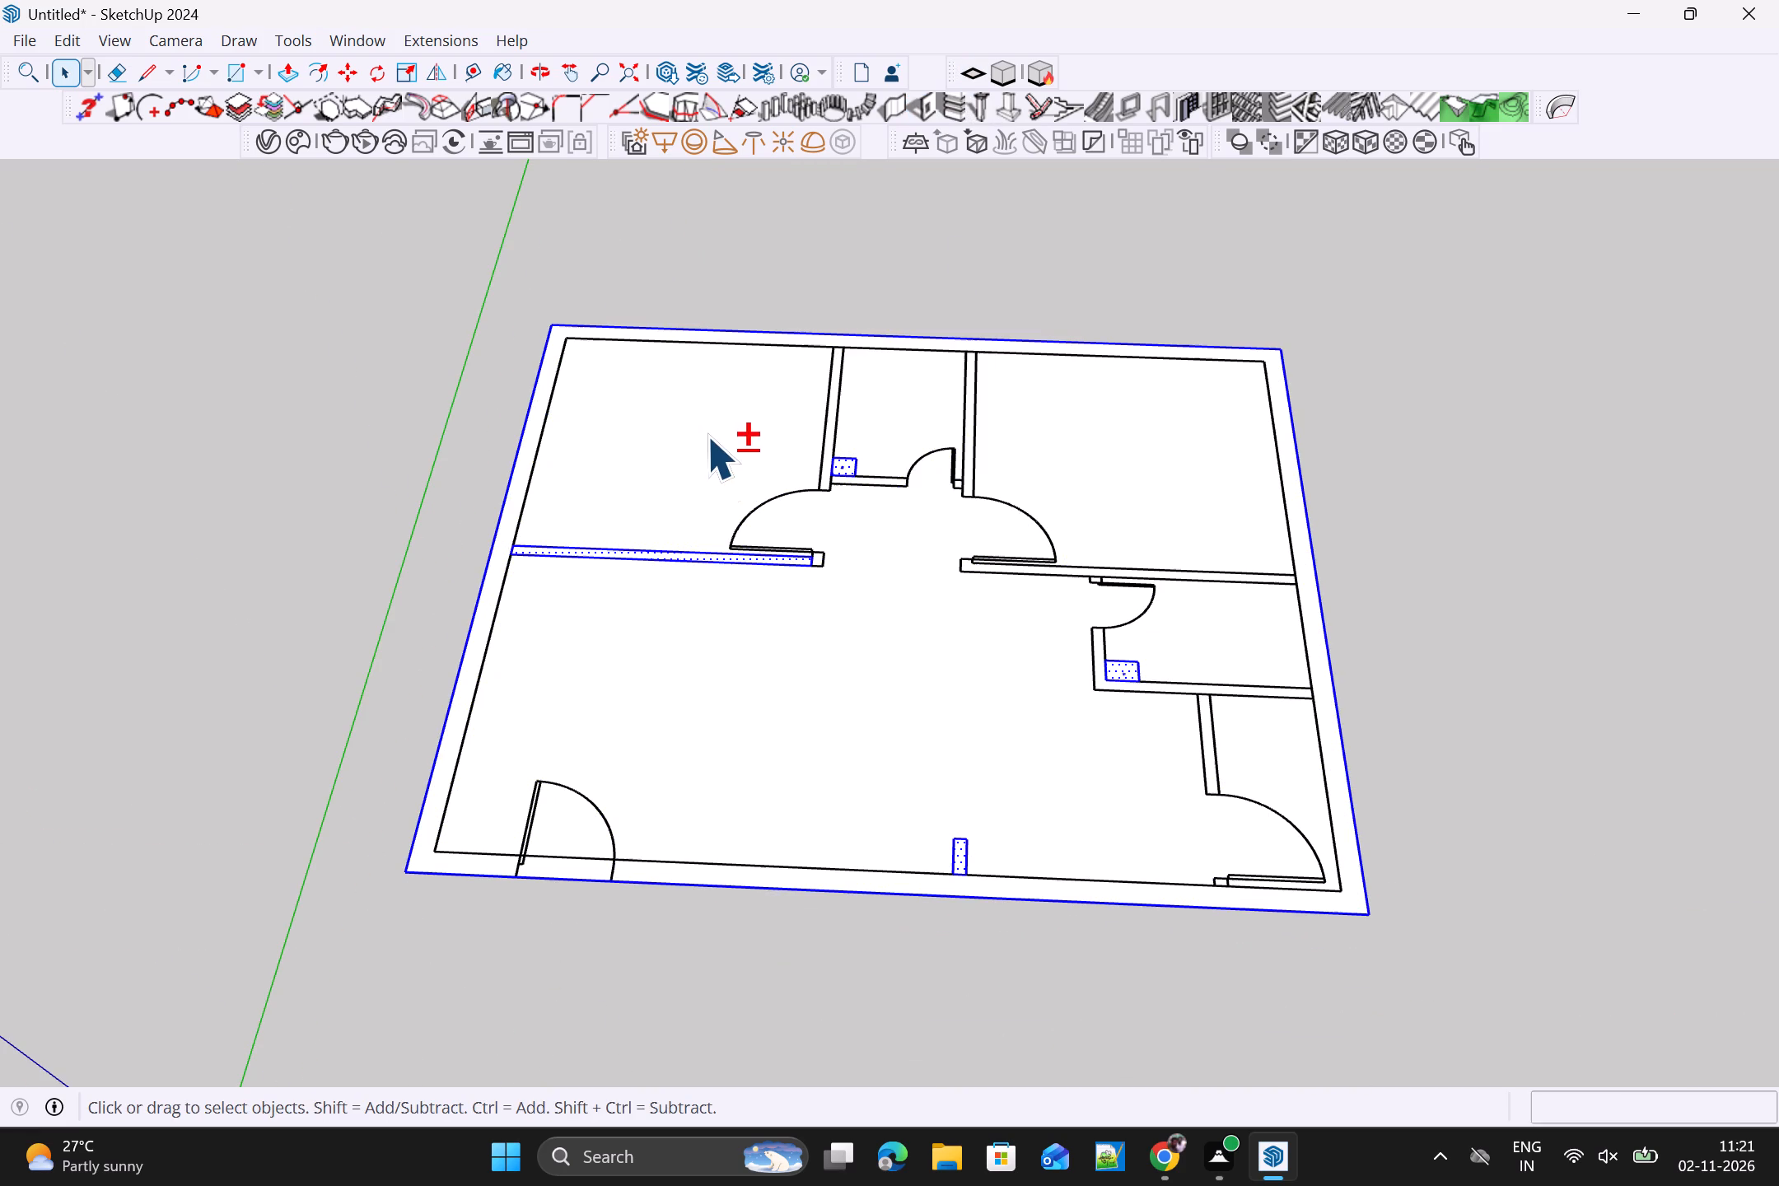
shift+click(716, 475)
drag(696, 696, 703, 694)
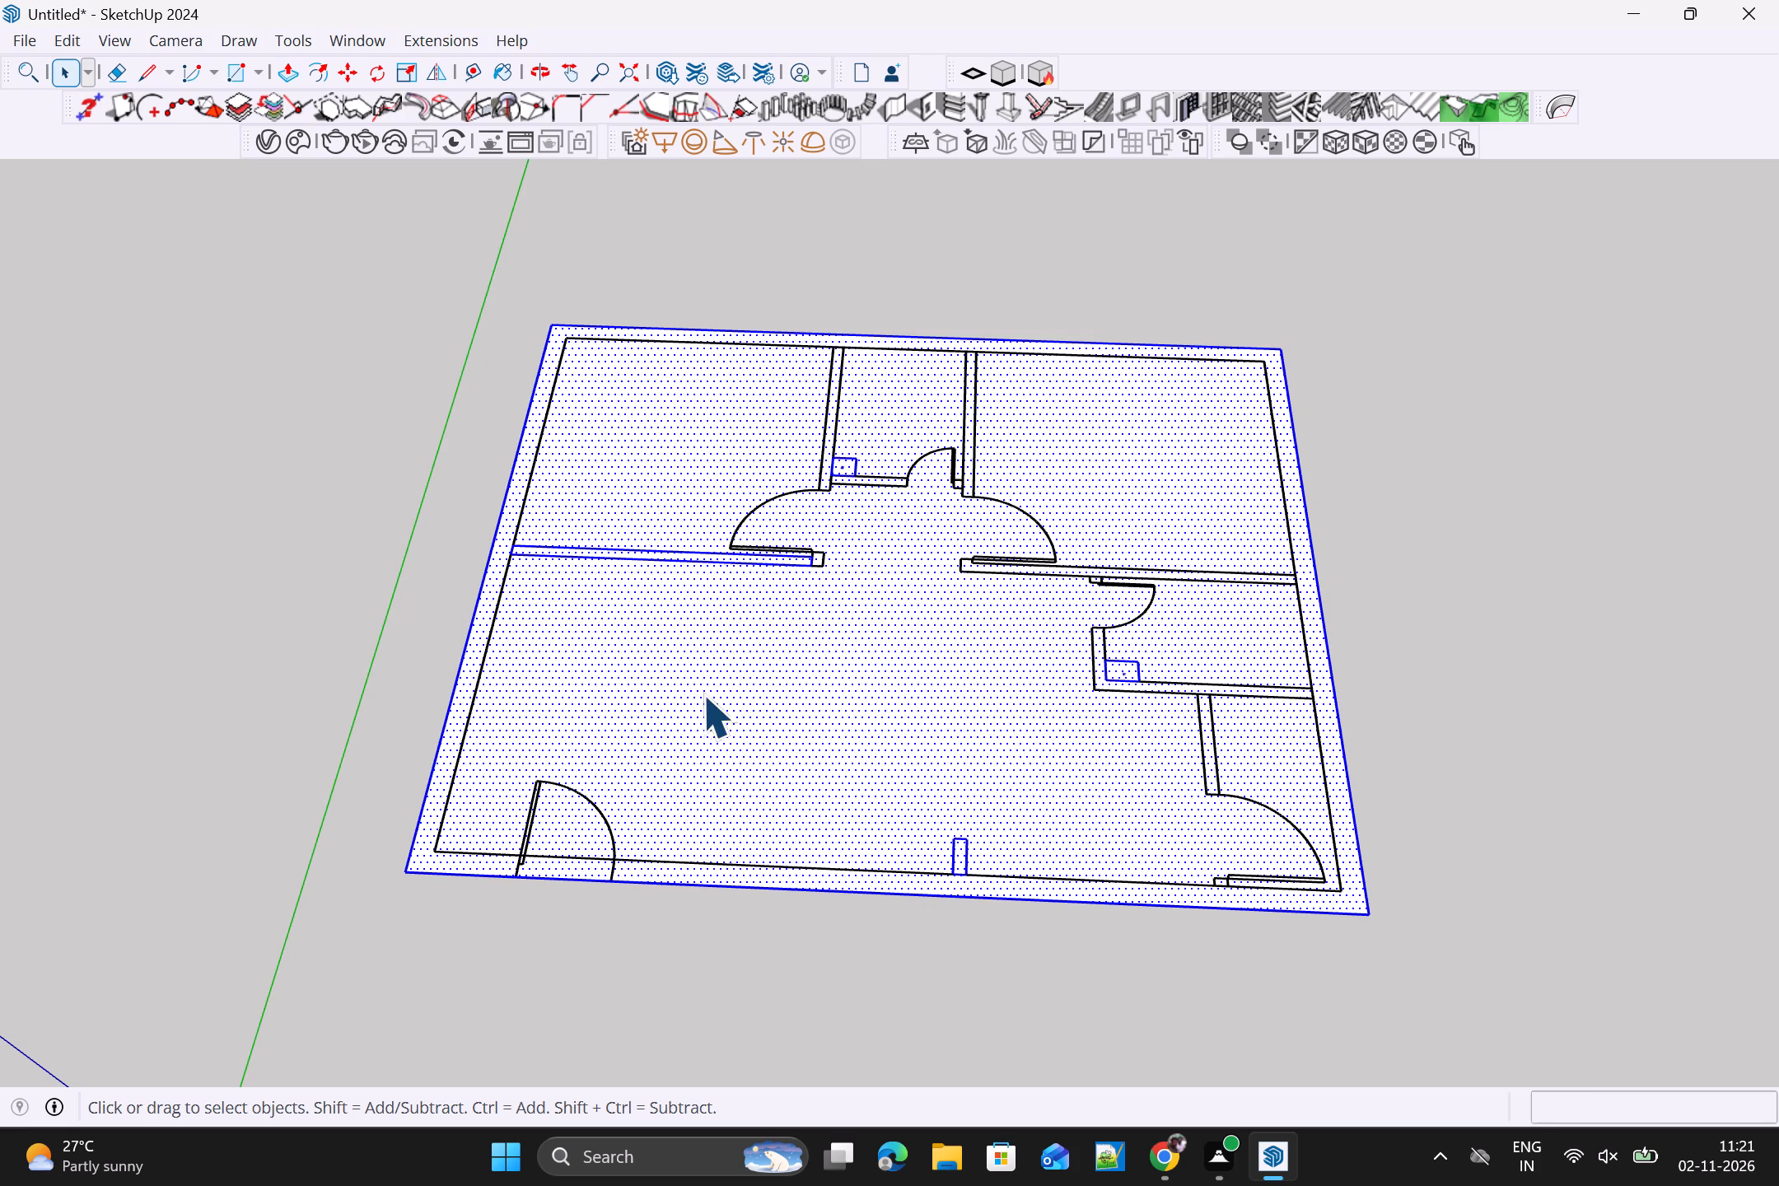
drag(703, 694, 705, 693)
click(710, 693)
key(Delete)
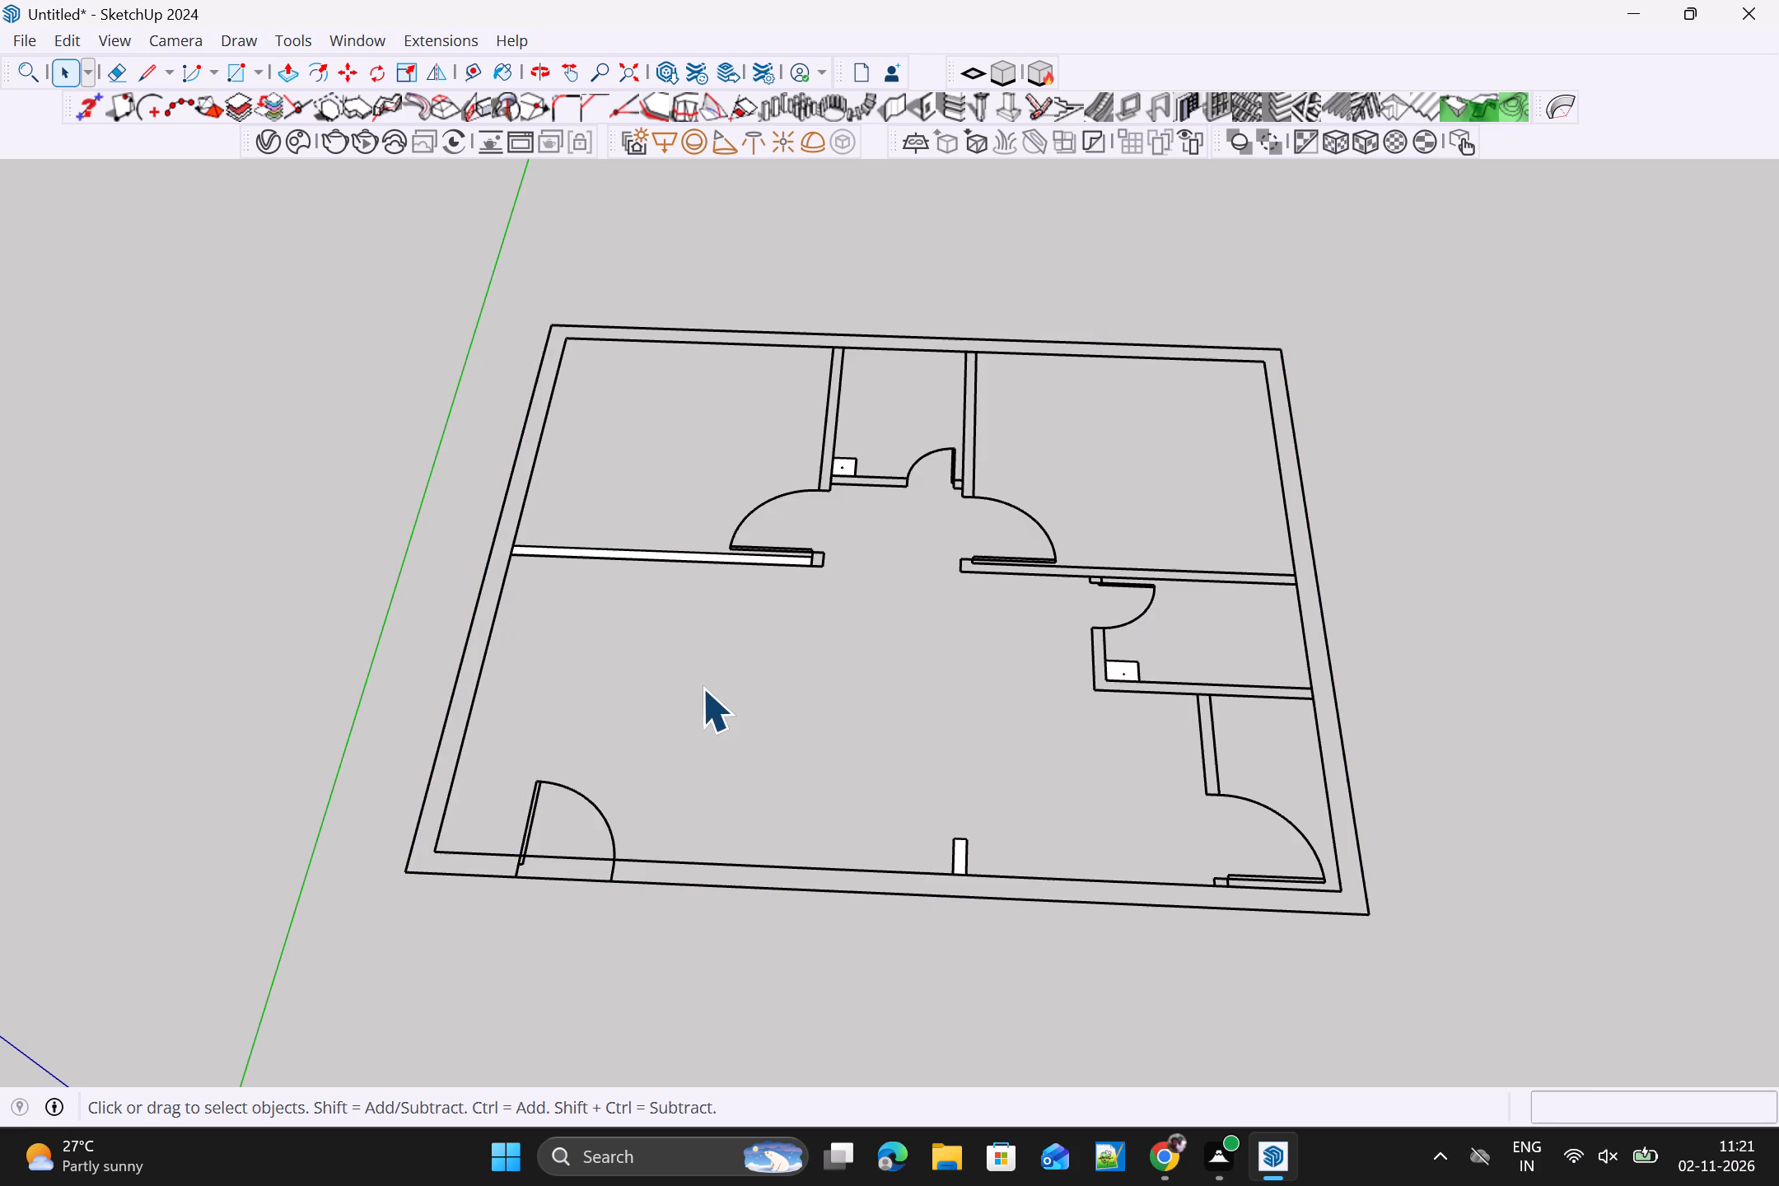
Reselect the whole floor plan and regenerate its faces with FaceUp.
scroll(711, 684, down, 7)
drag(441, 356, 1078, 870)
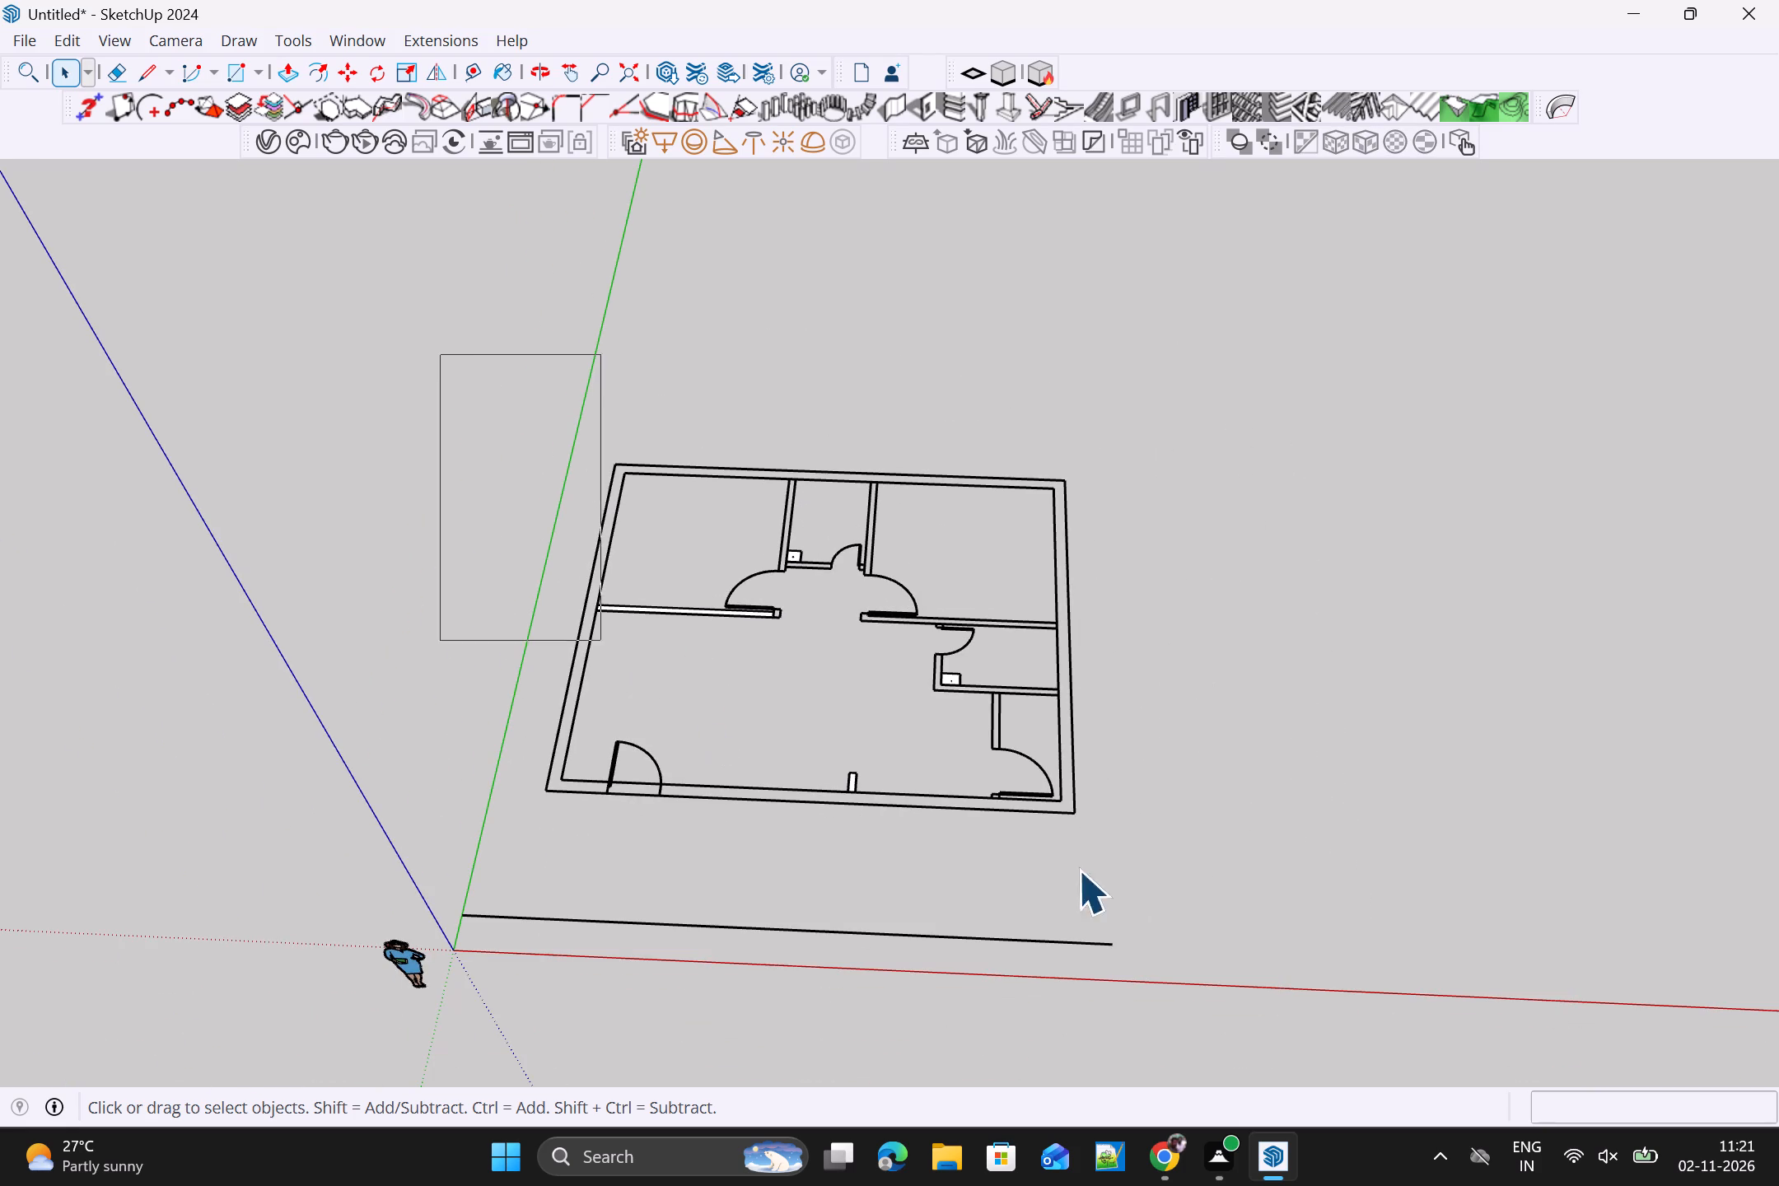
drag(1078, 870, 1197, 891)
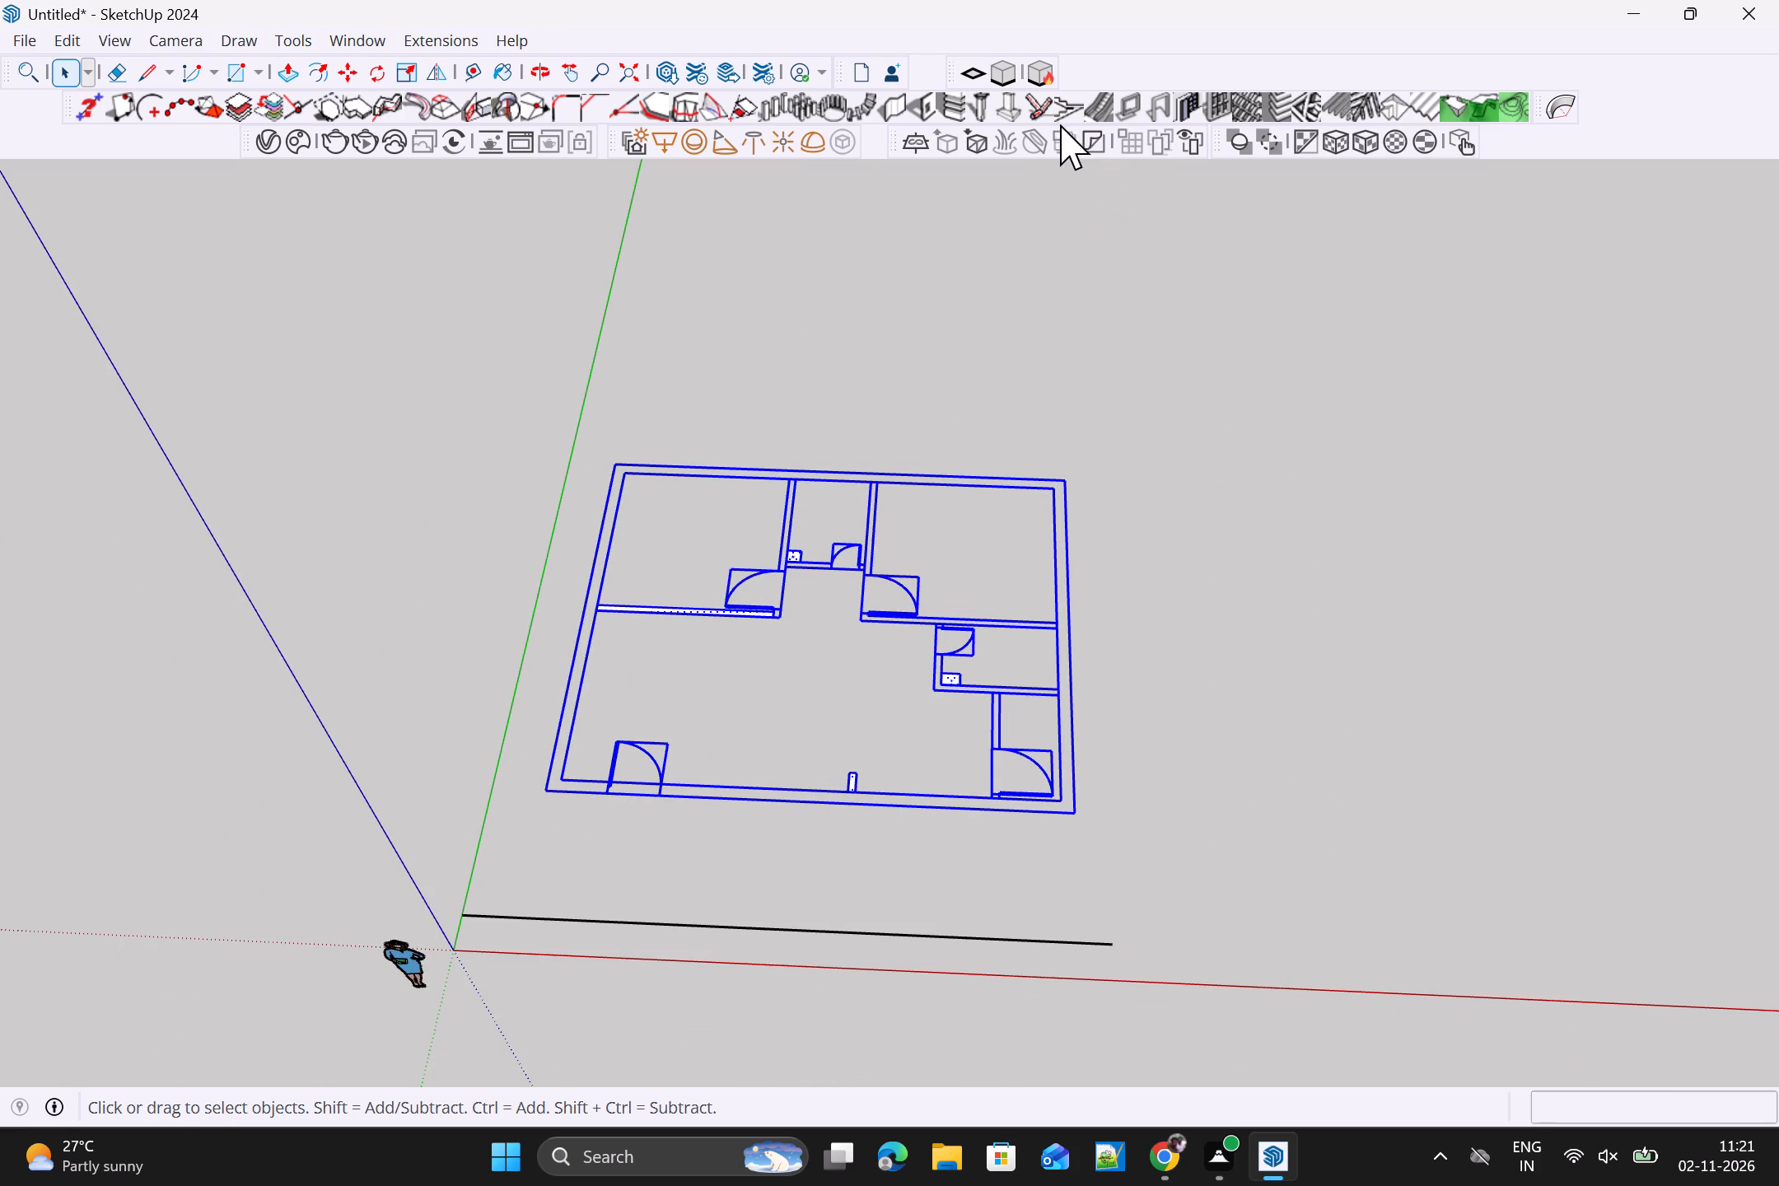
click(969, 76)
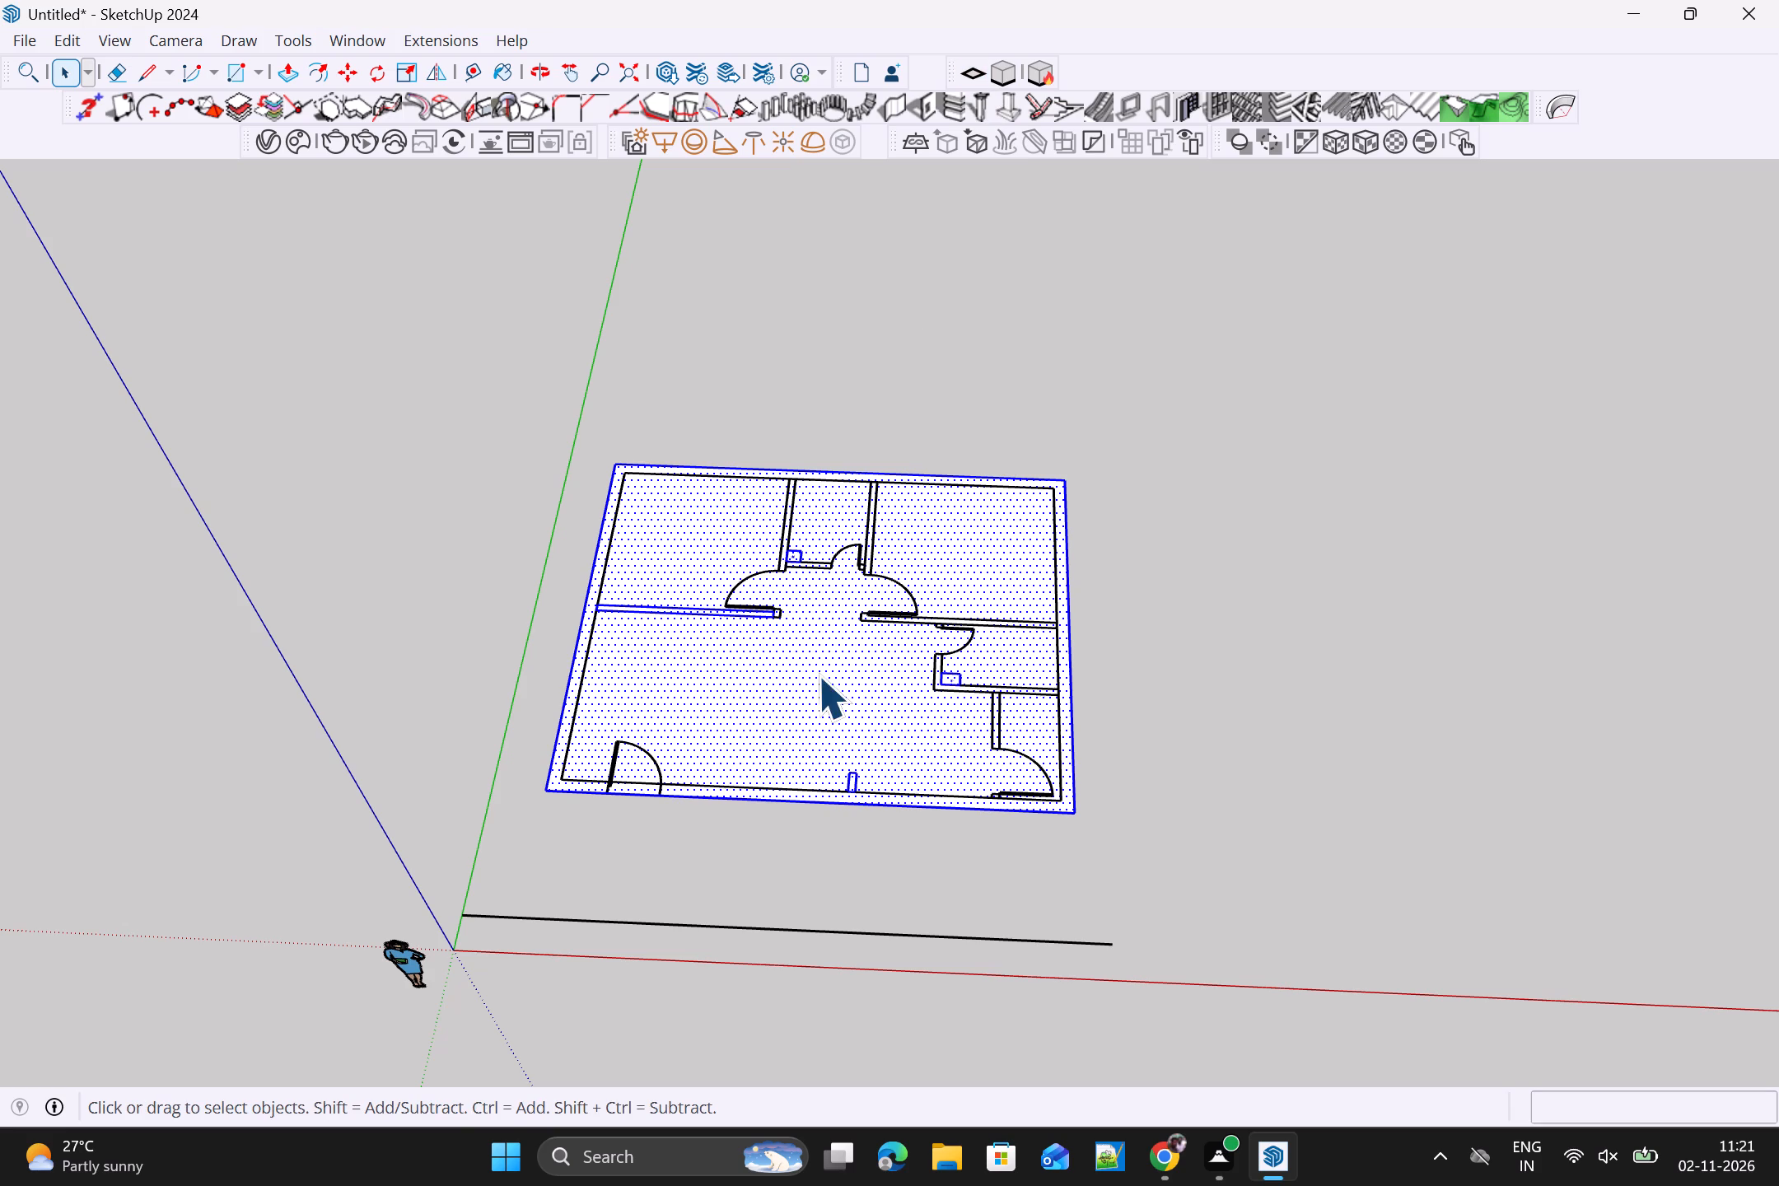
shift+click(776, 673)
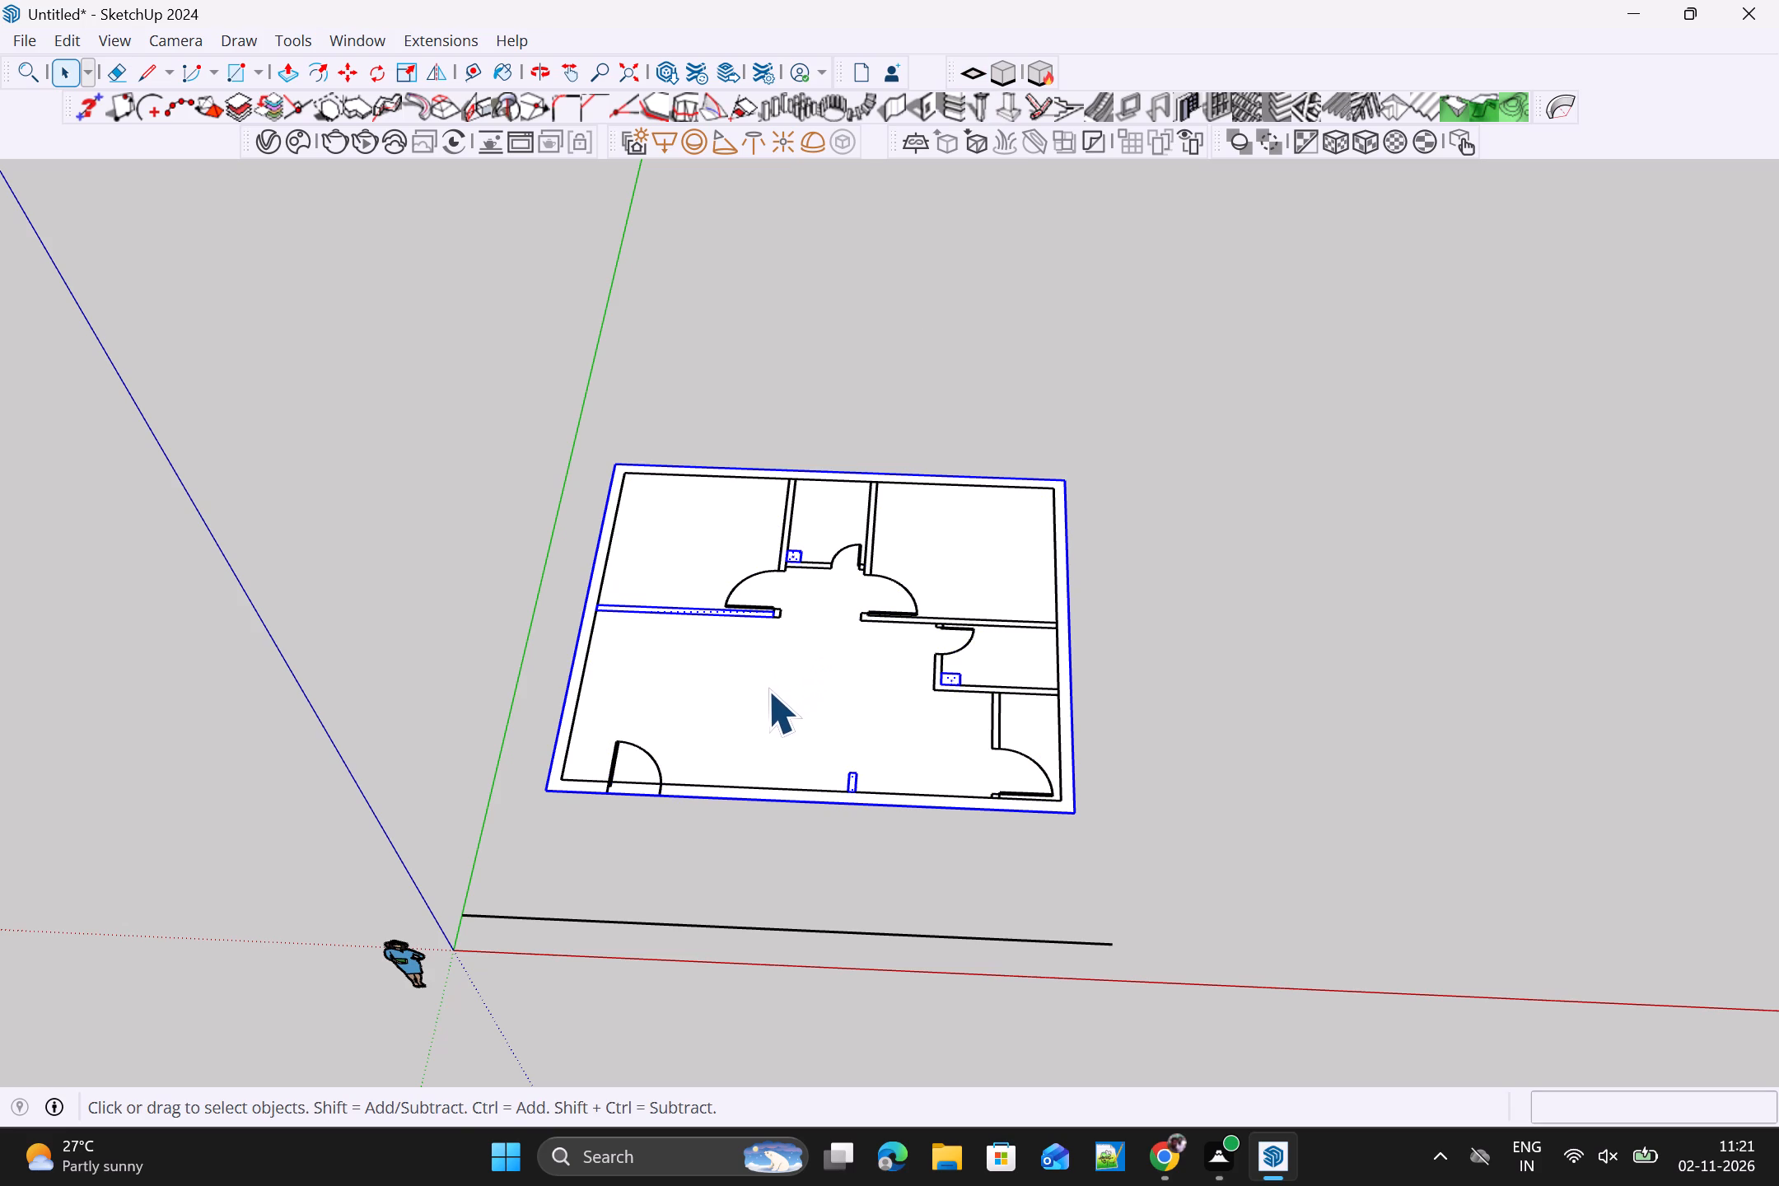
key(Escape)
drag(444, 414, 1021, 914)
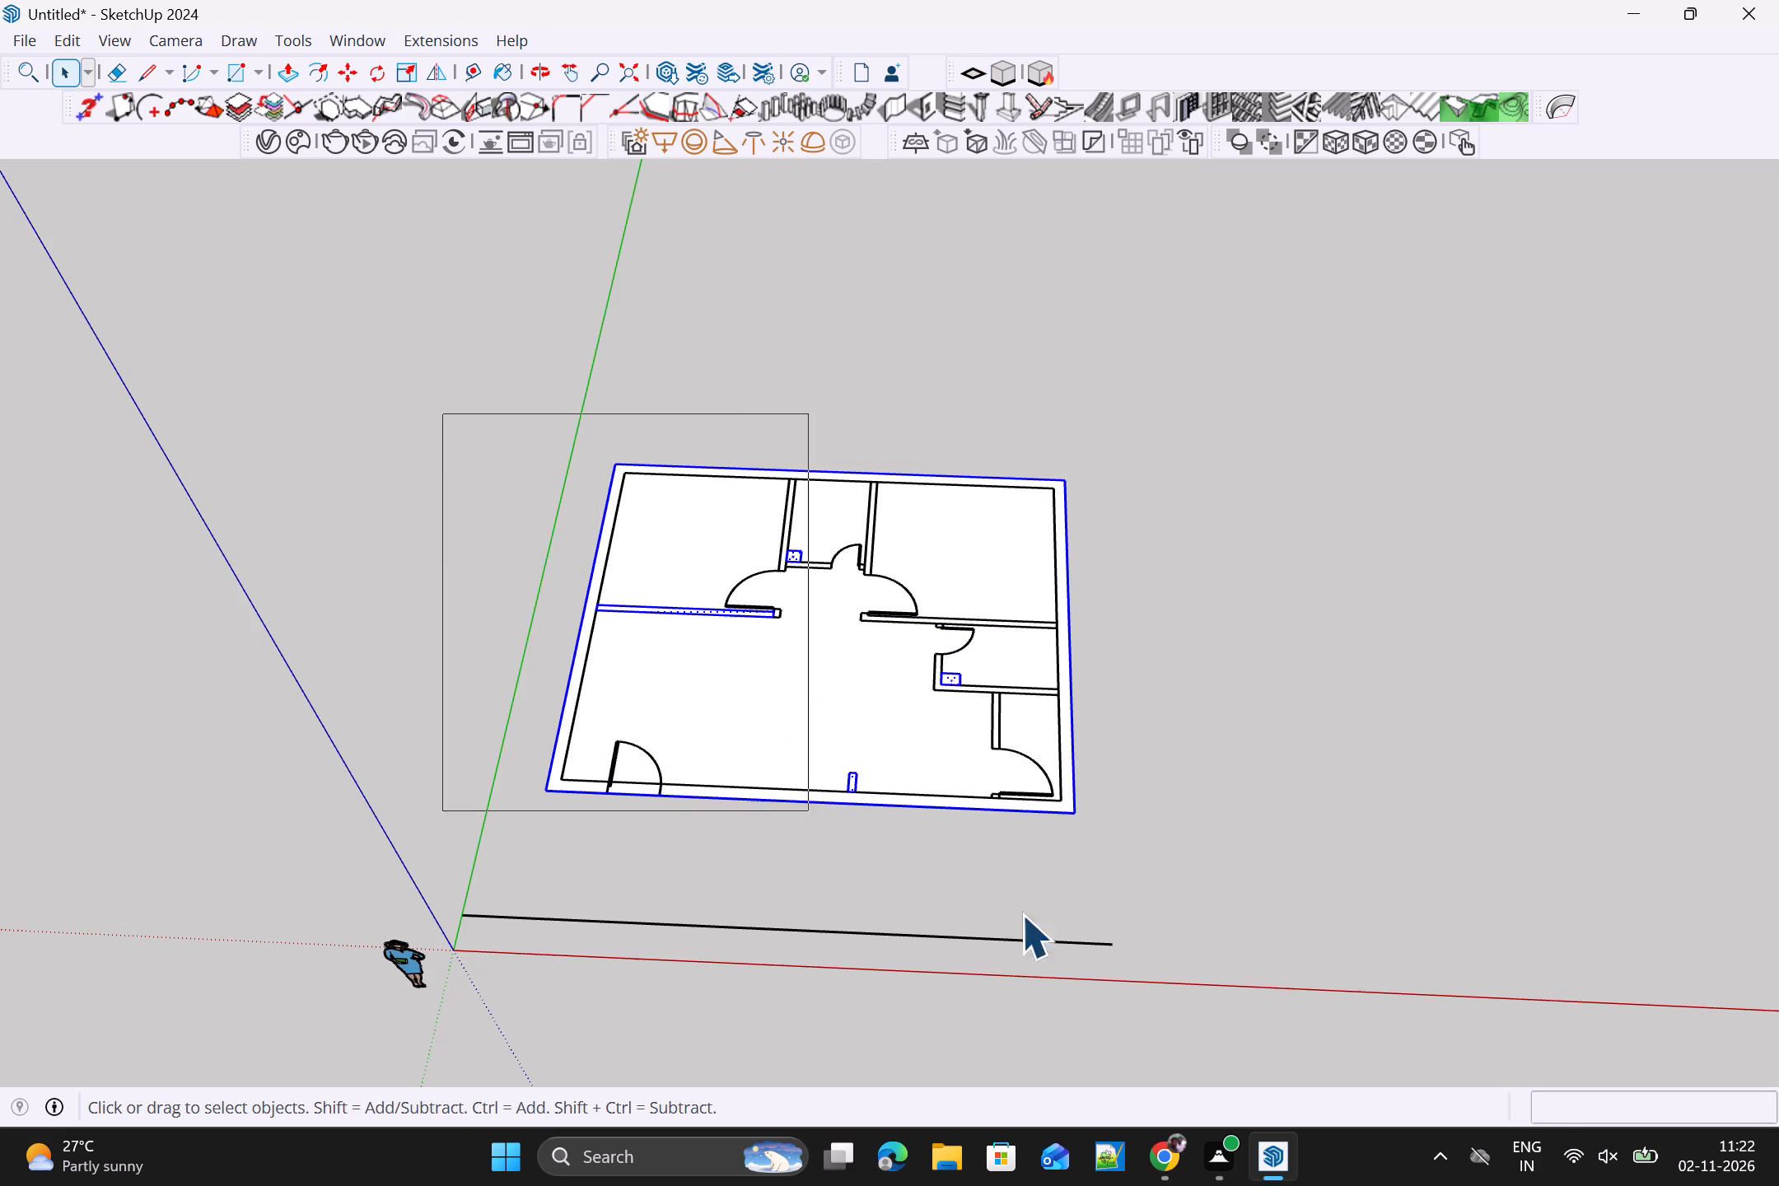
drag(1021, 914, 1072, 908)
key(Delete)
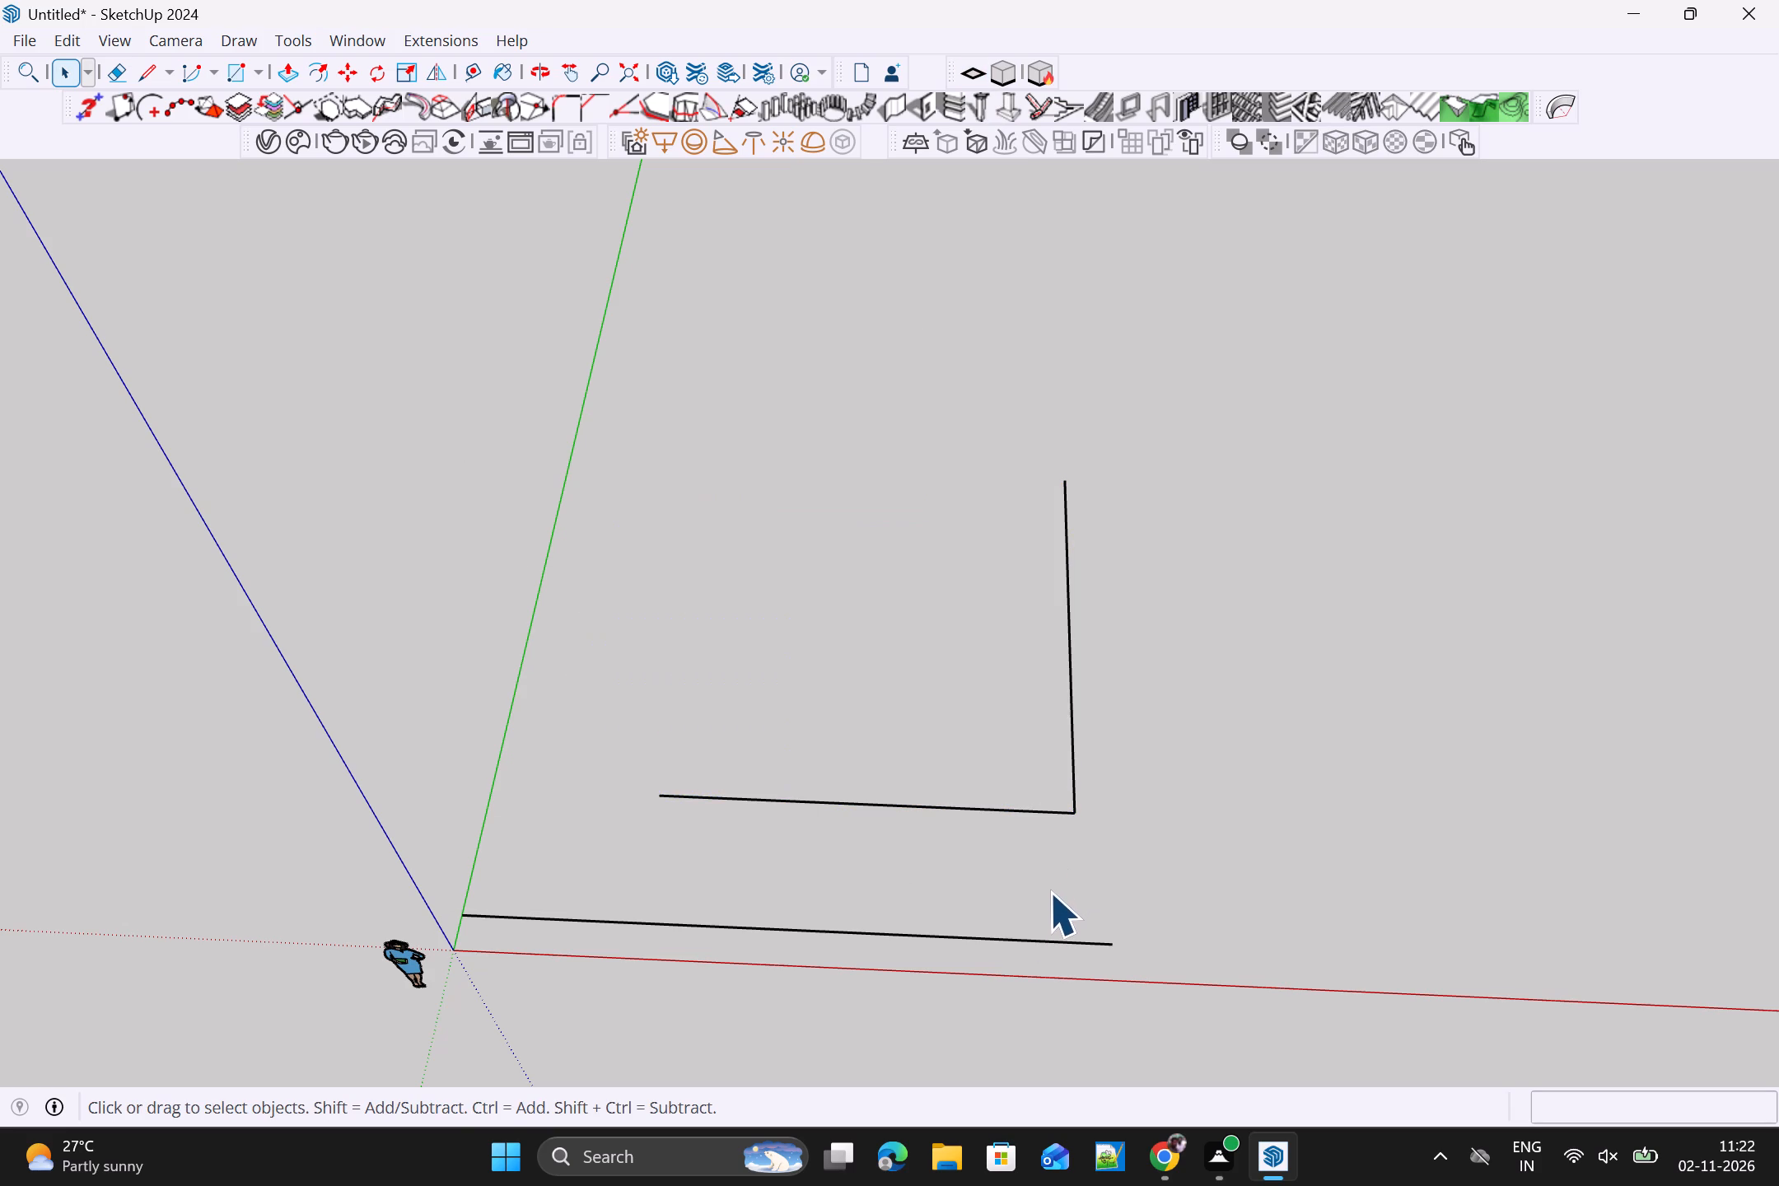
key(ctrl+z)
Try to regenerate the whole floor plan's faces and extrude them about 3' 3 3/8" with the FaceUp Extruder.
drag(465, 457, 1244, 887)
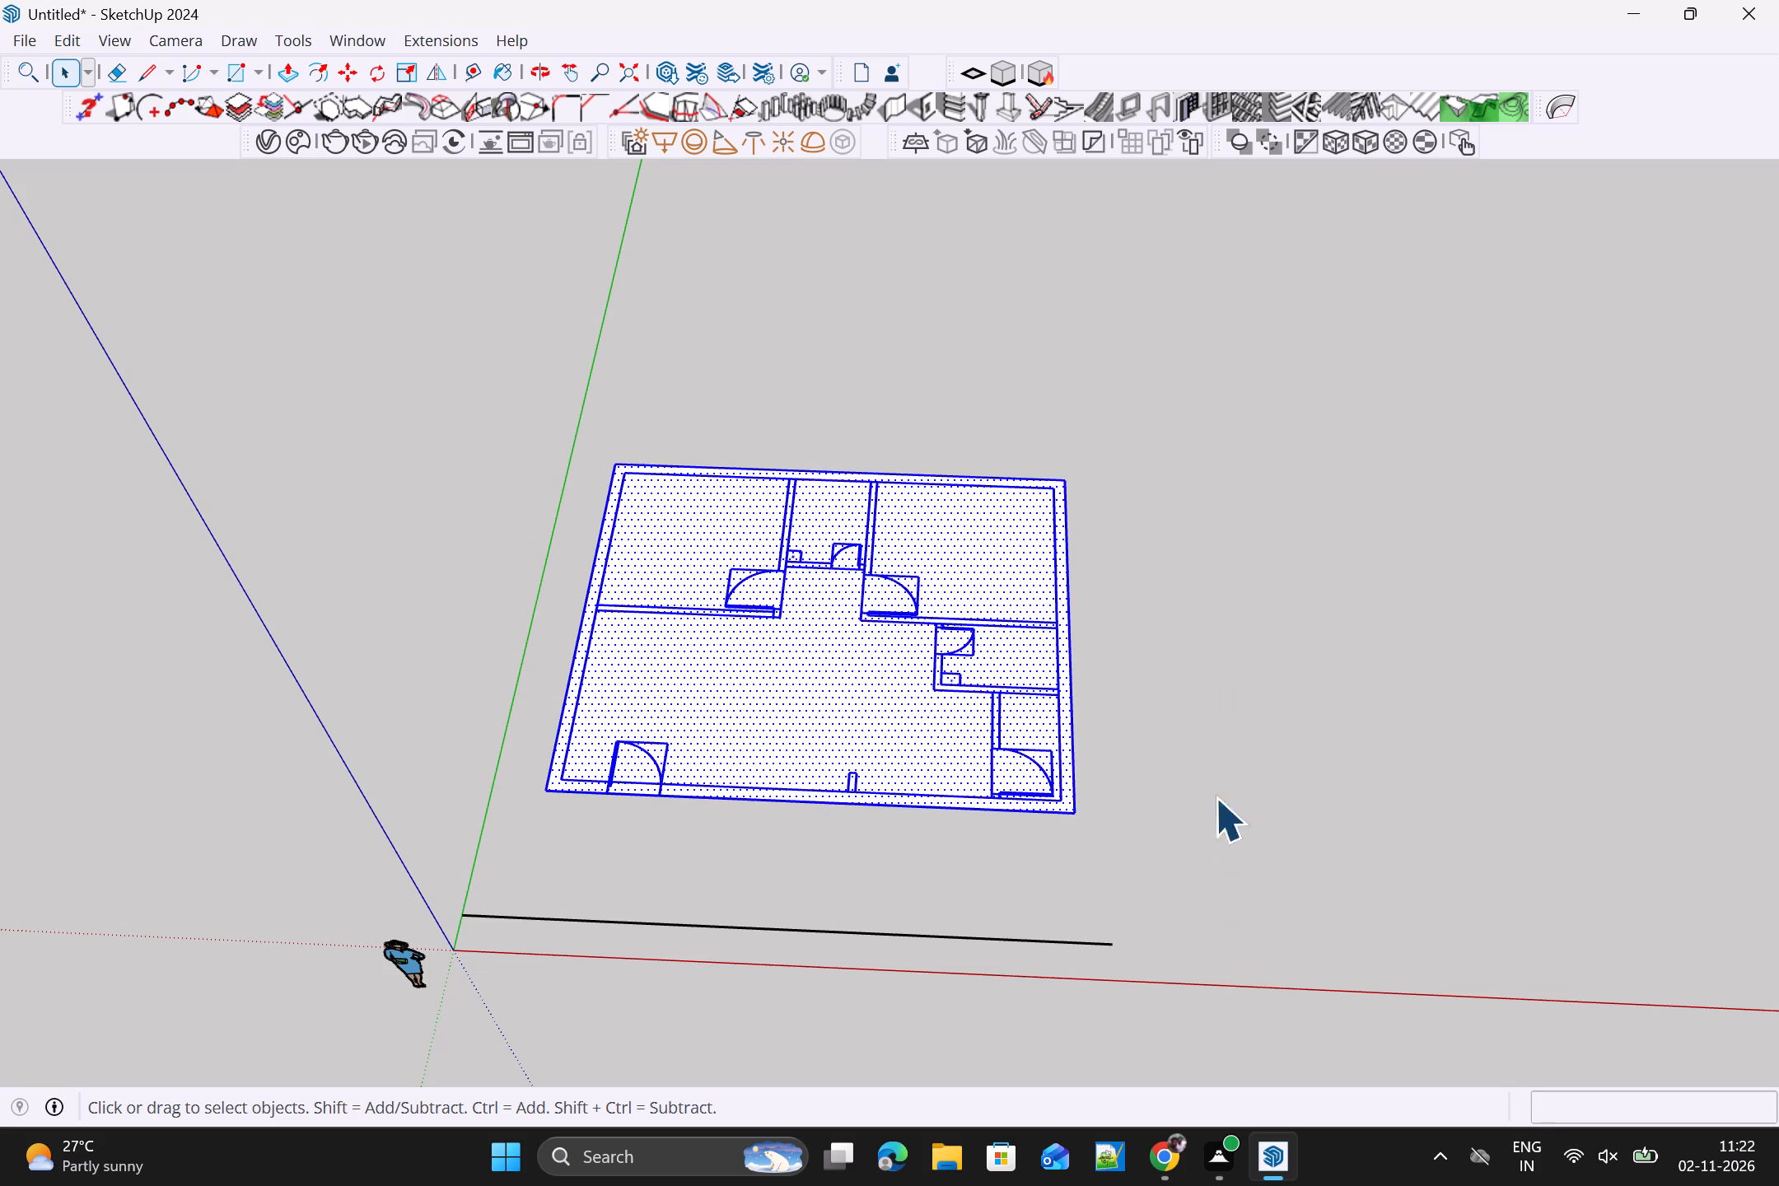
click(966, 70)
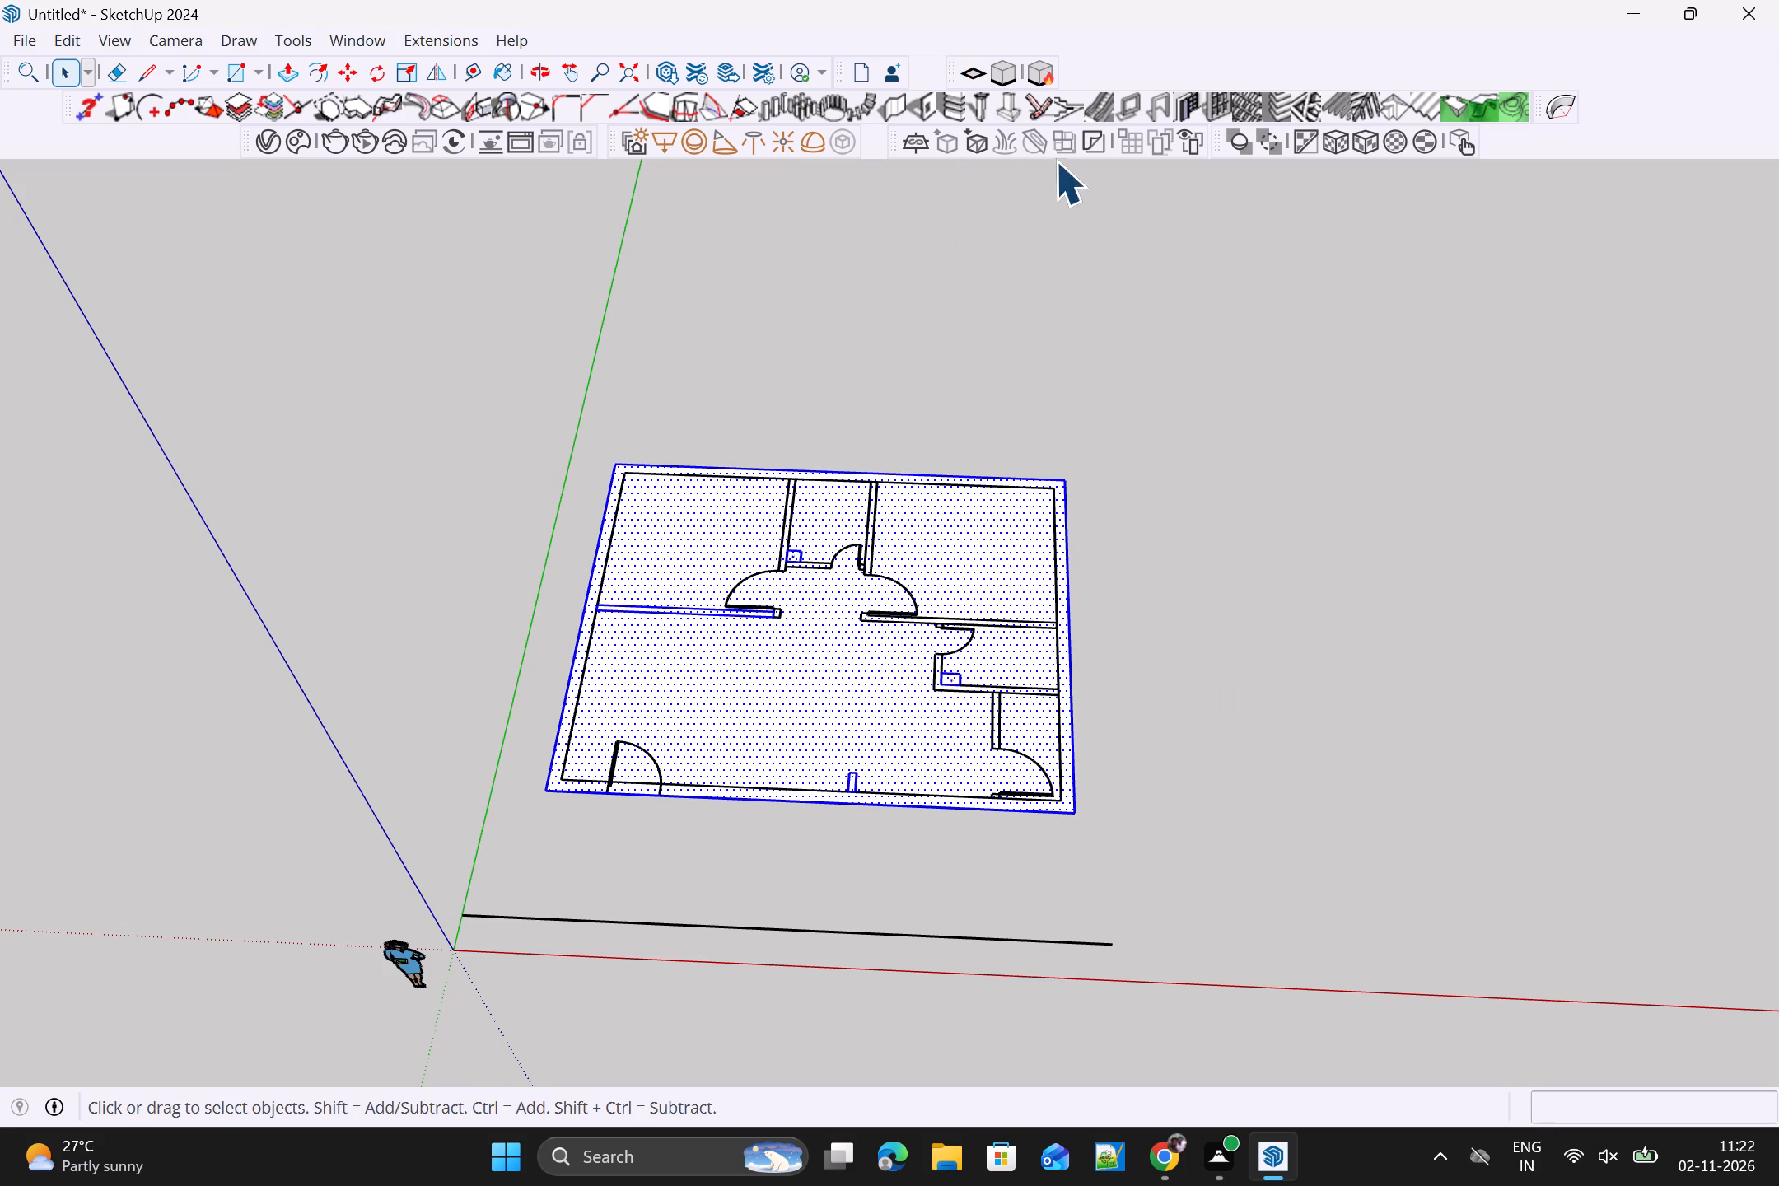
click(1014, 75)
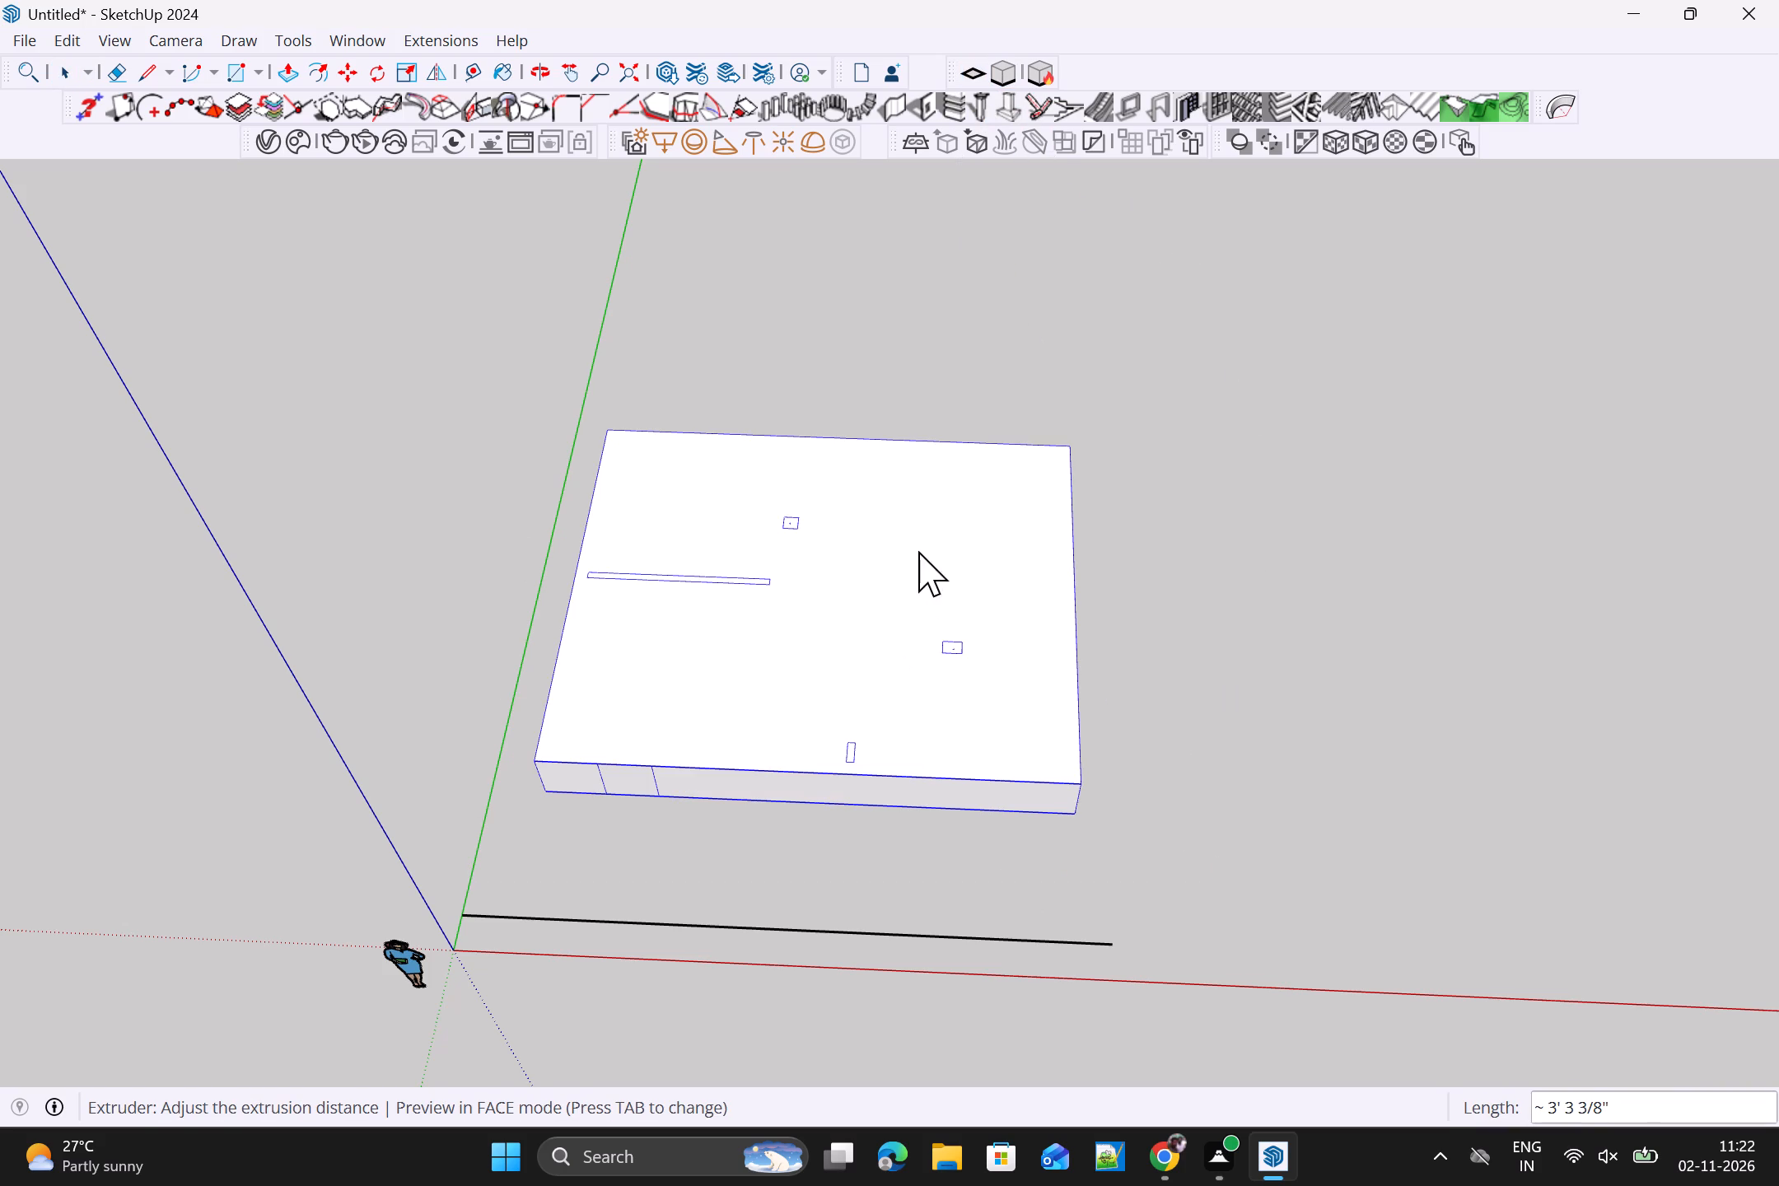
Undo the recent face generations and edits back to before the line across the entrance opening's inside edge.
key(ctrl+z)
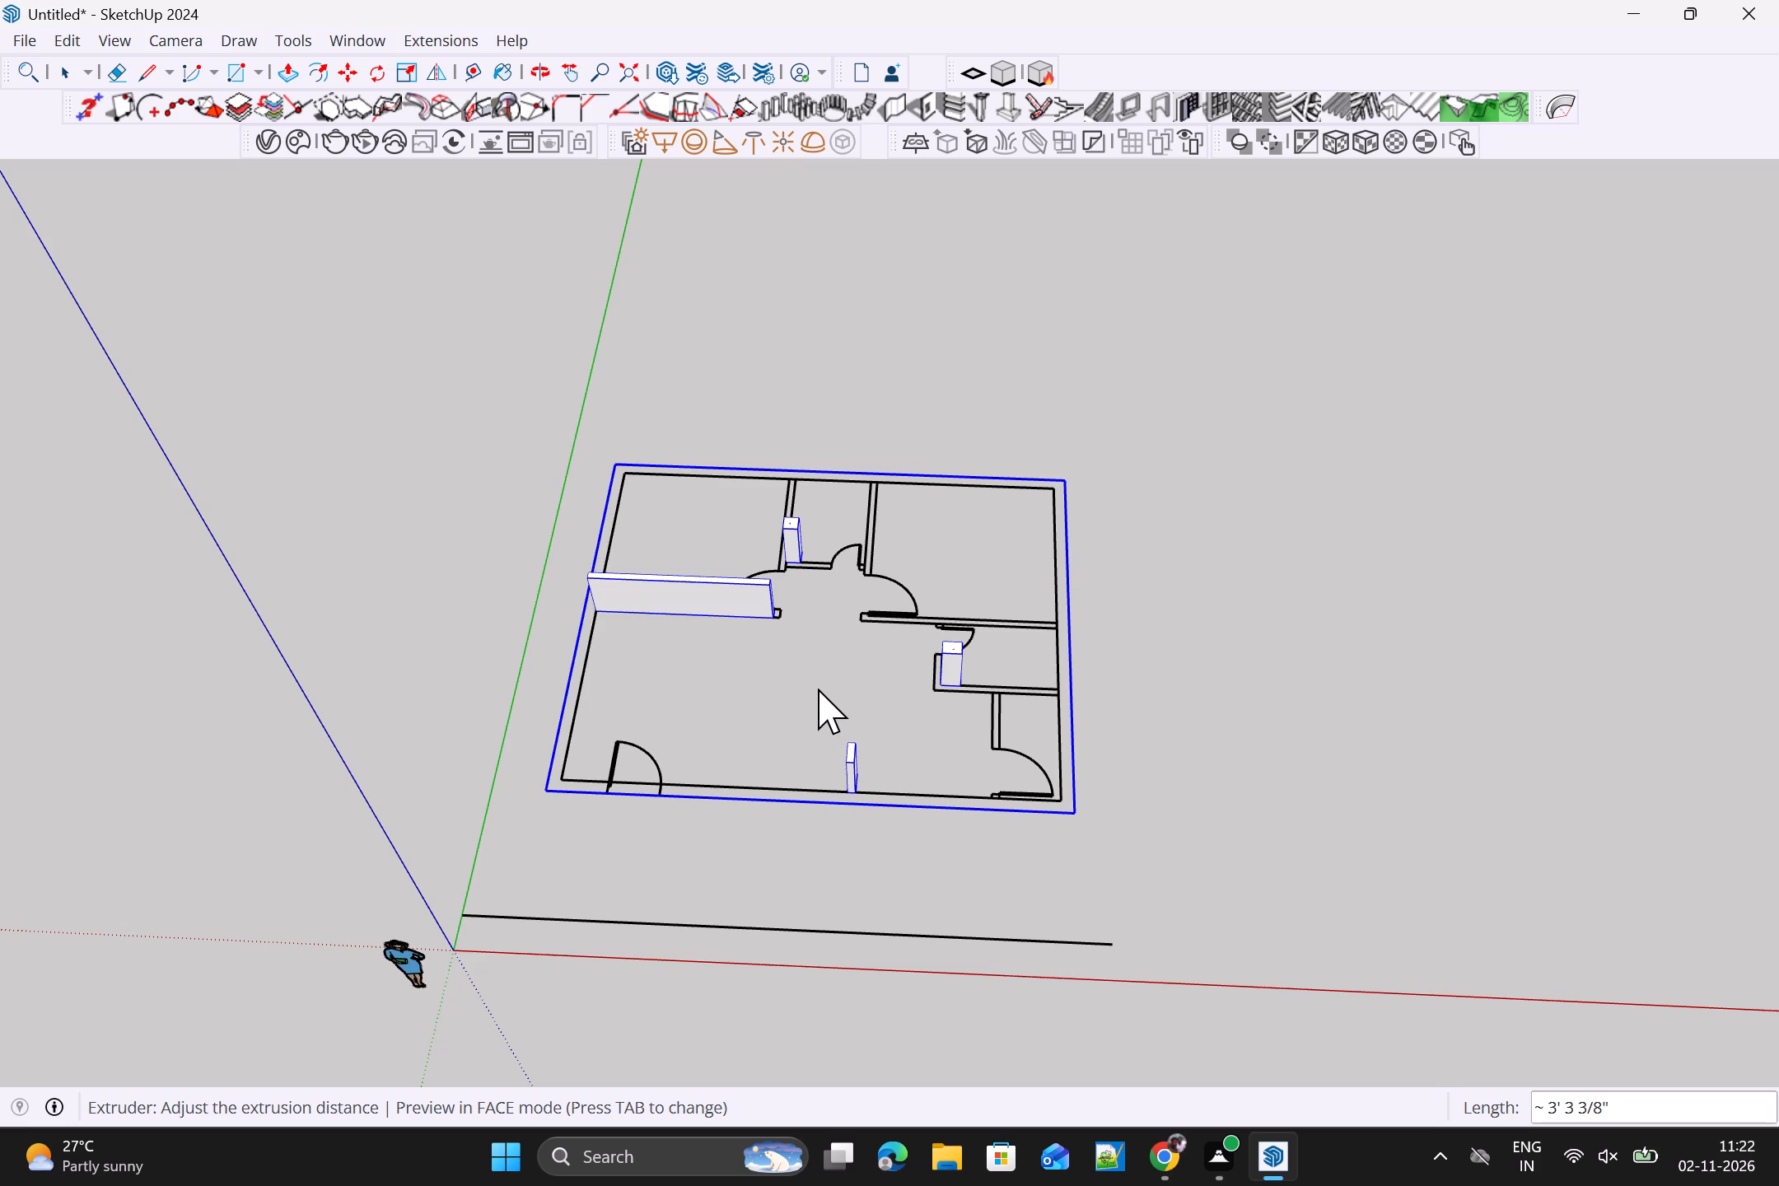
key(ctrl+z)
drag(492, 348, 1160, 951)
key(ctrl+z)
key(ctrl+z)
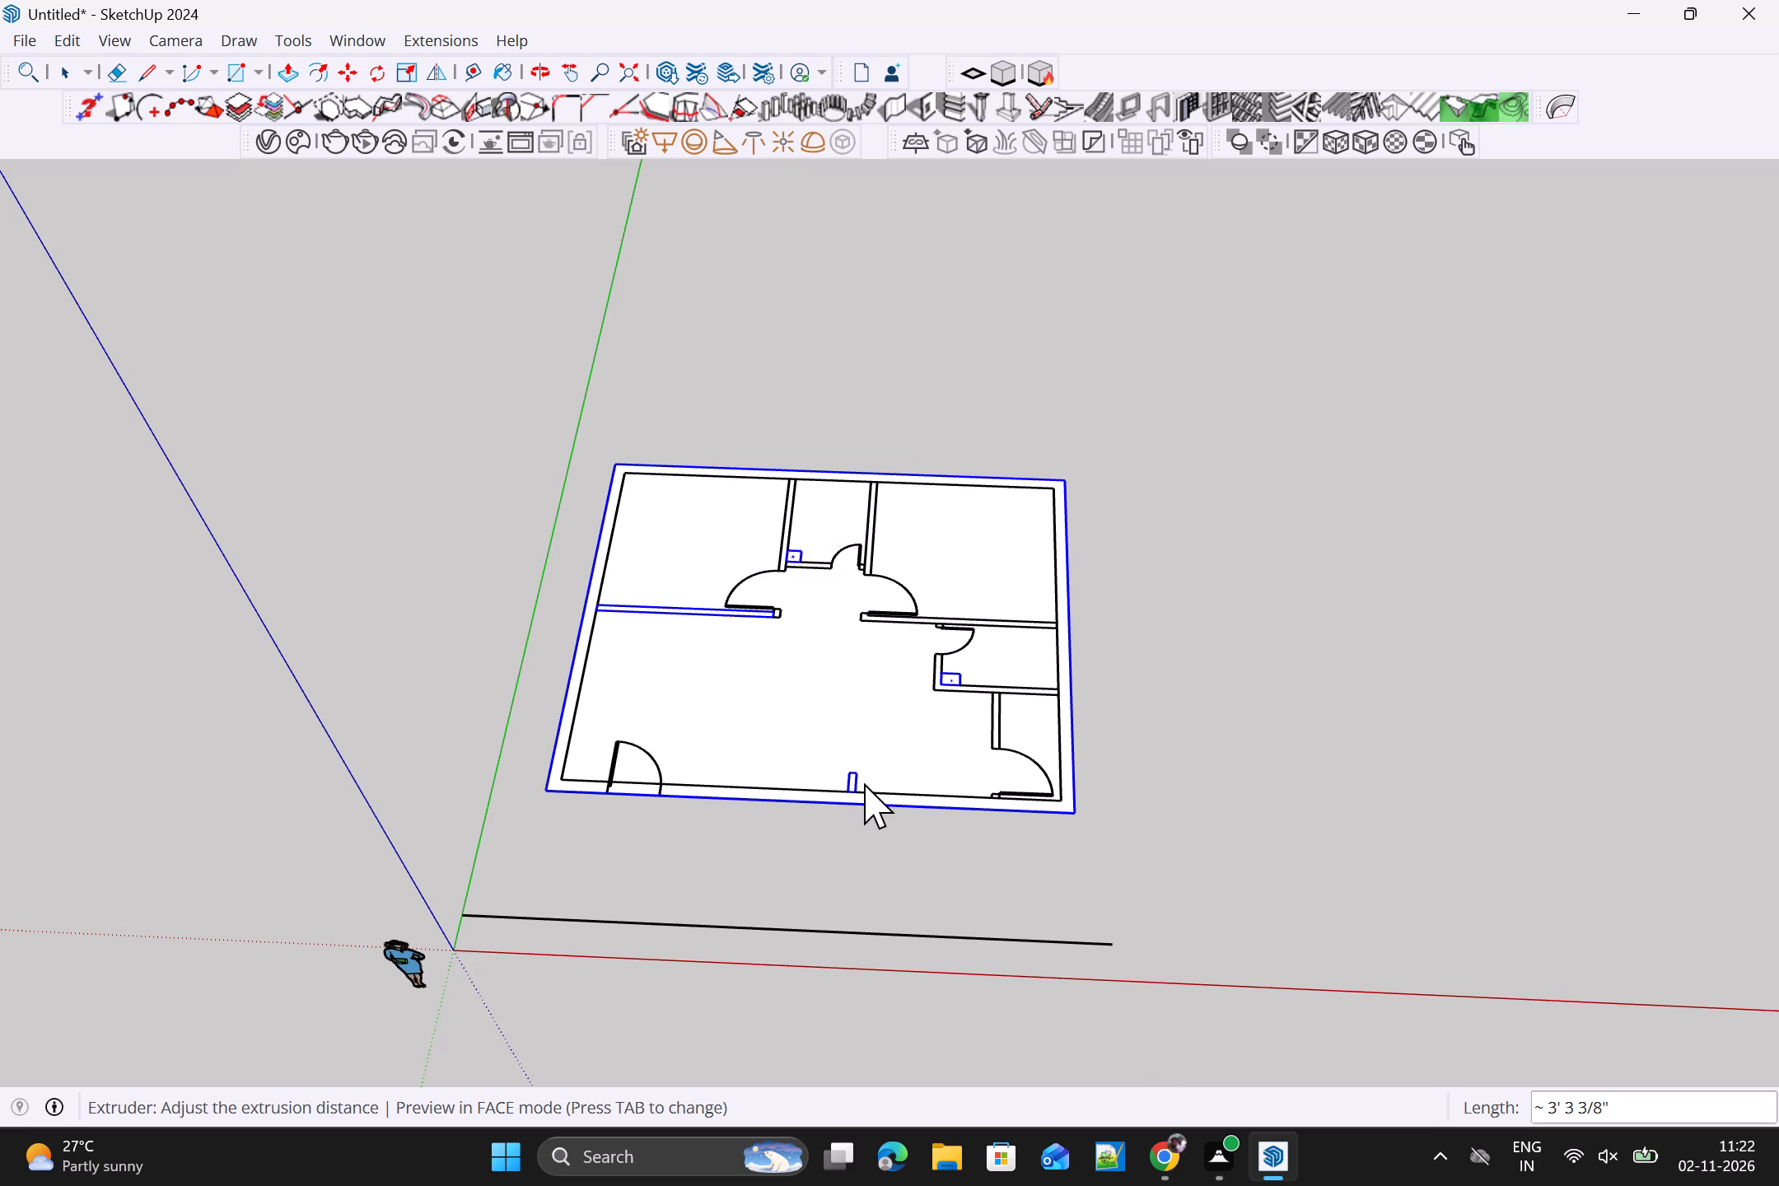
Redraw the line across the entrance door opening to join the outer wall's inside edge.
scroll(679, 805, up, 4)
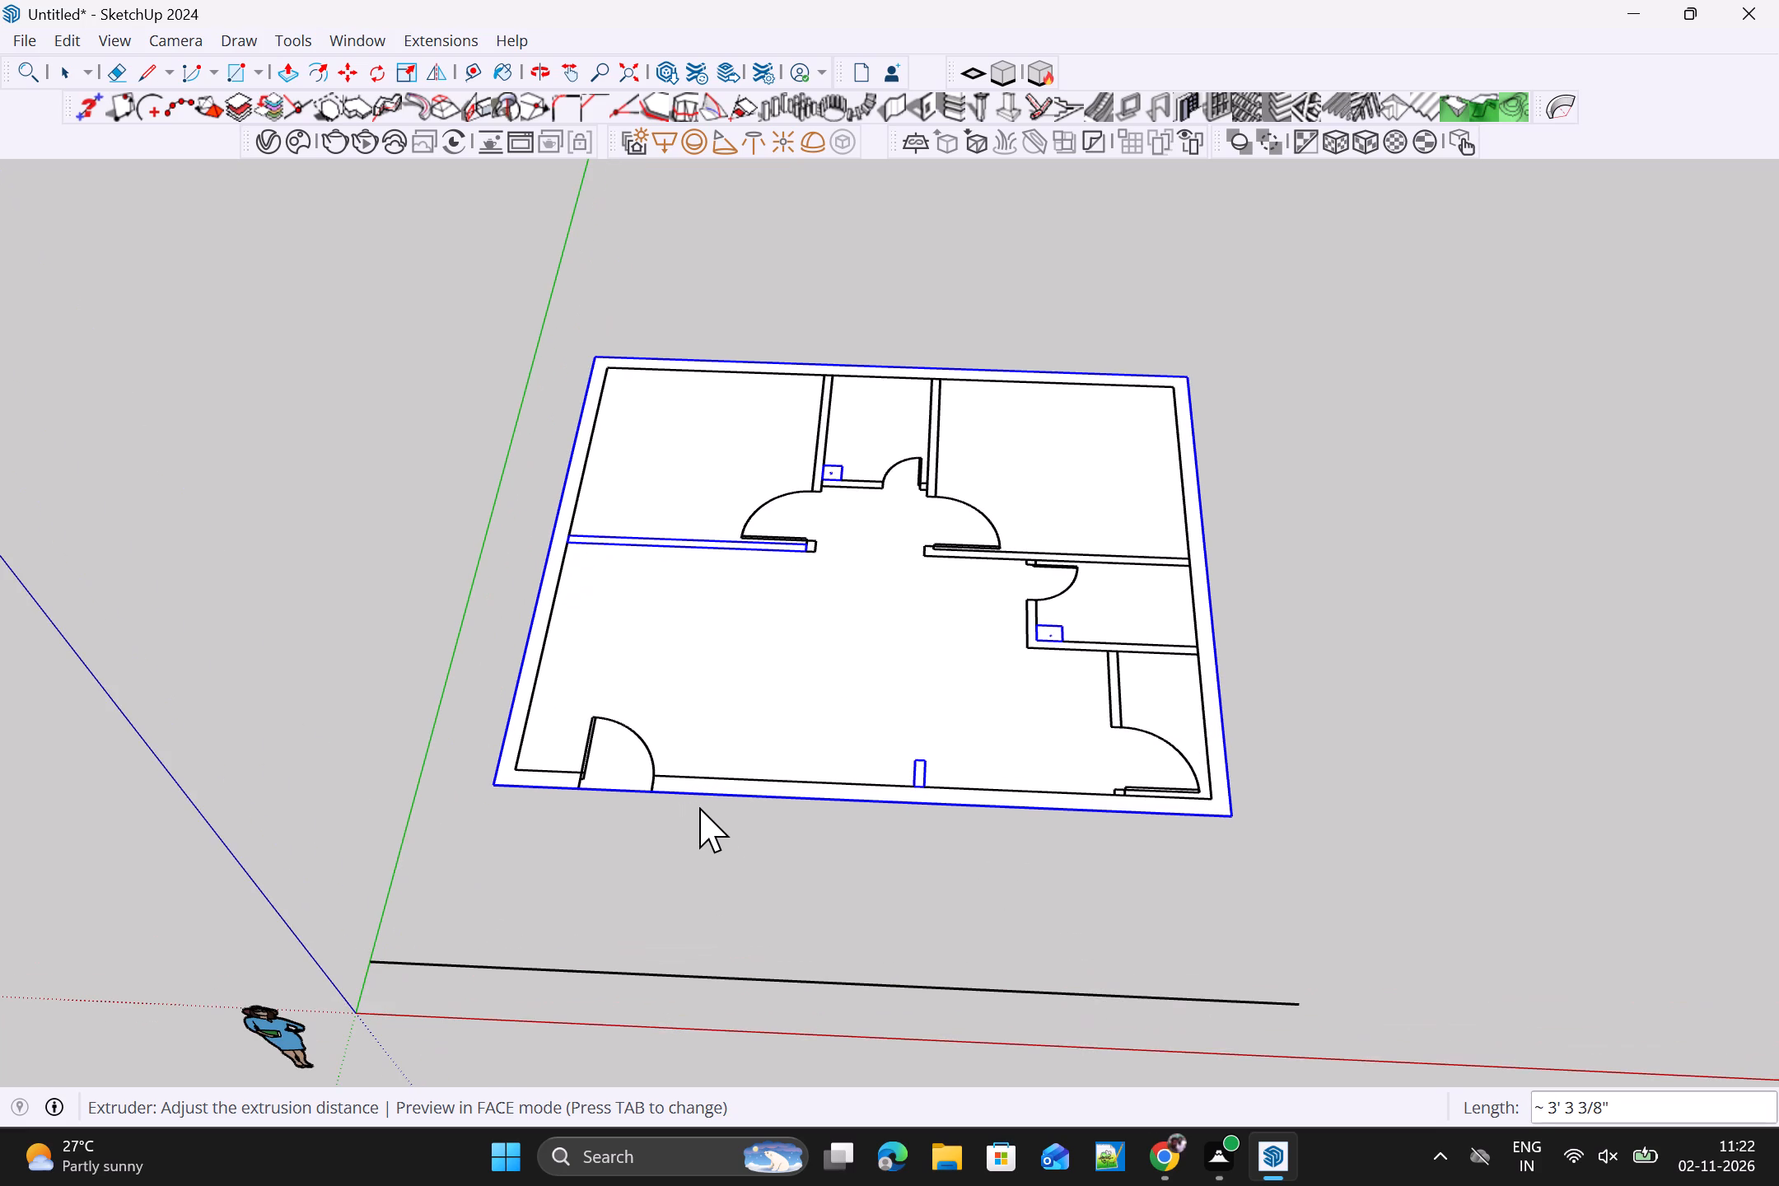
key(l)
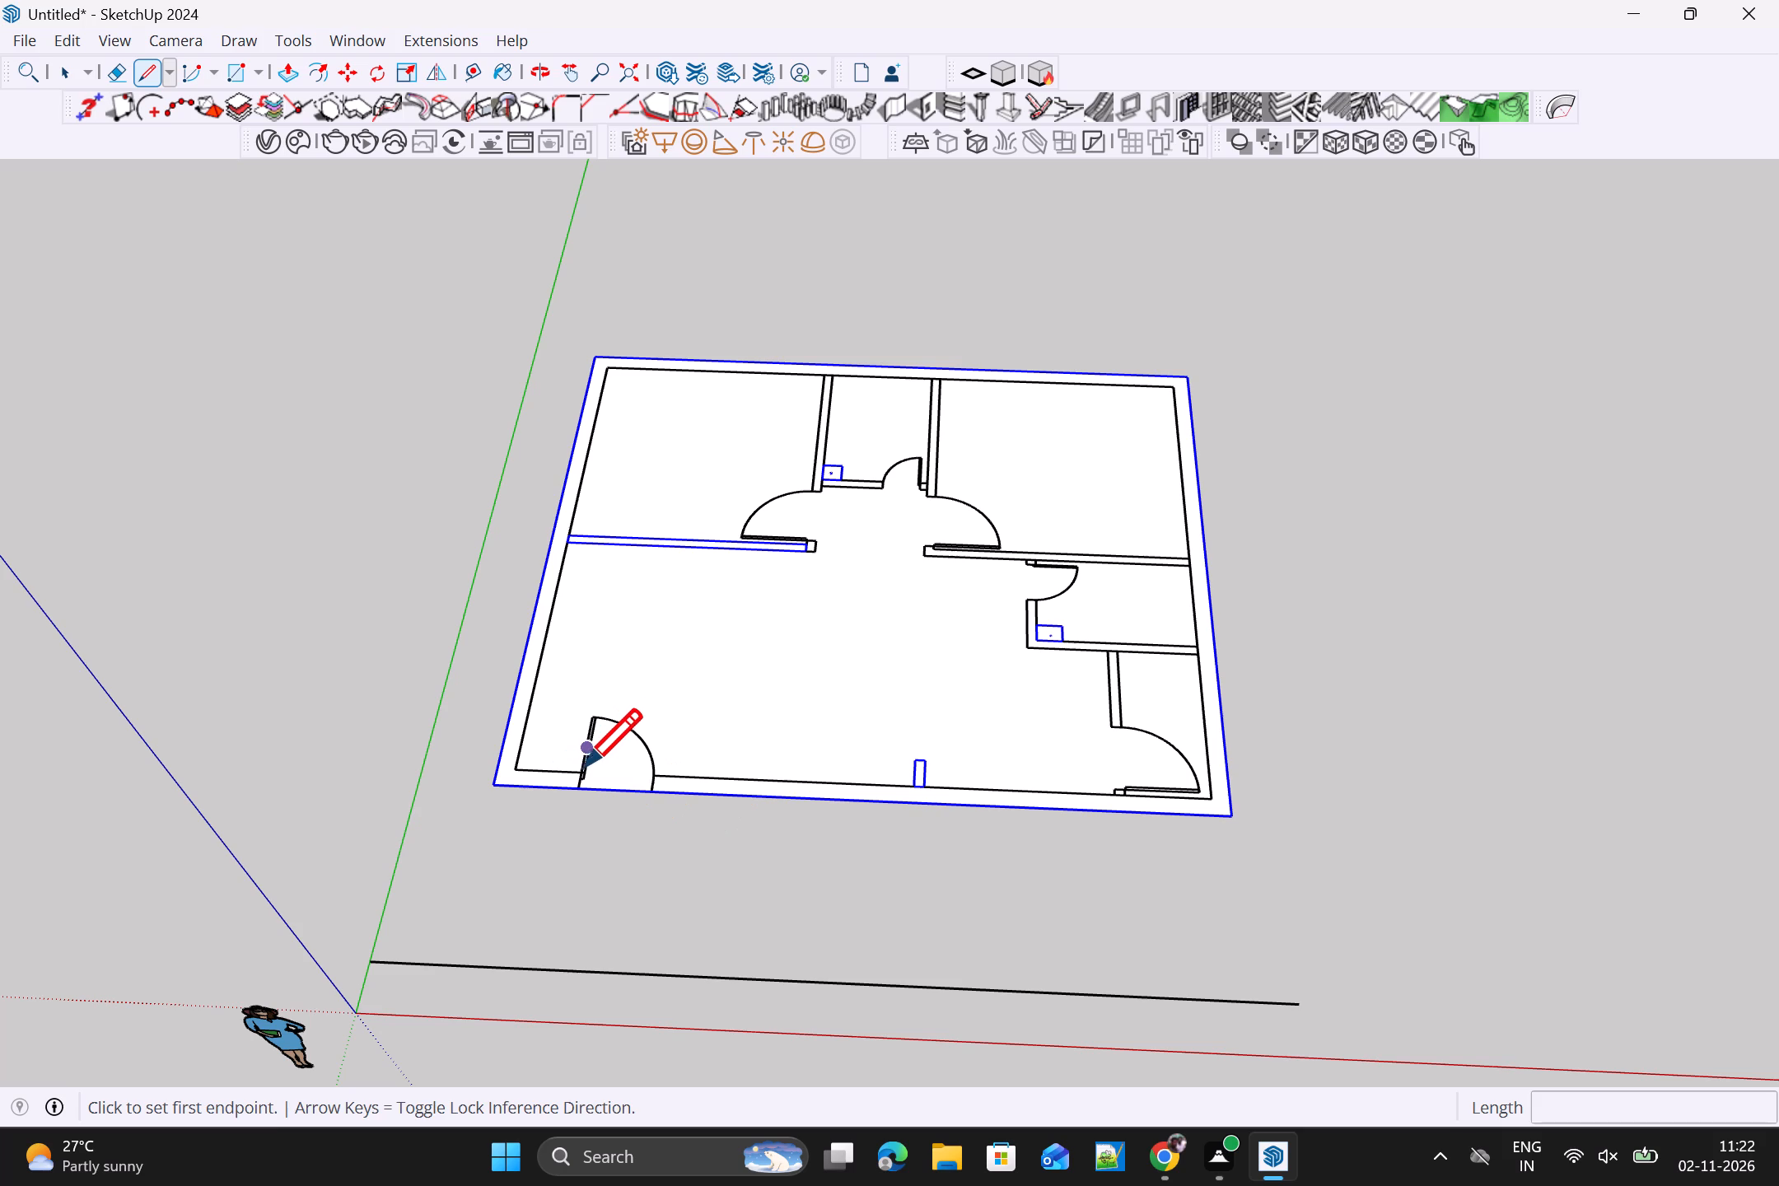
drag(583, 775, 616, 779)
click(651, 778)
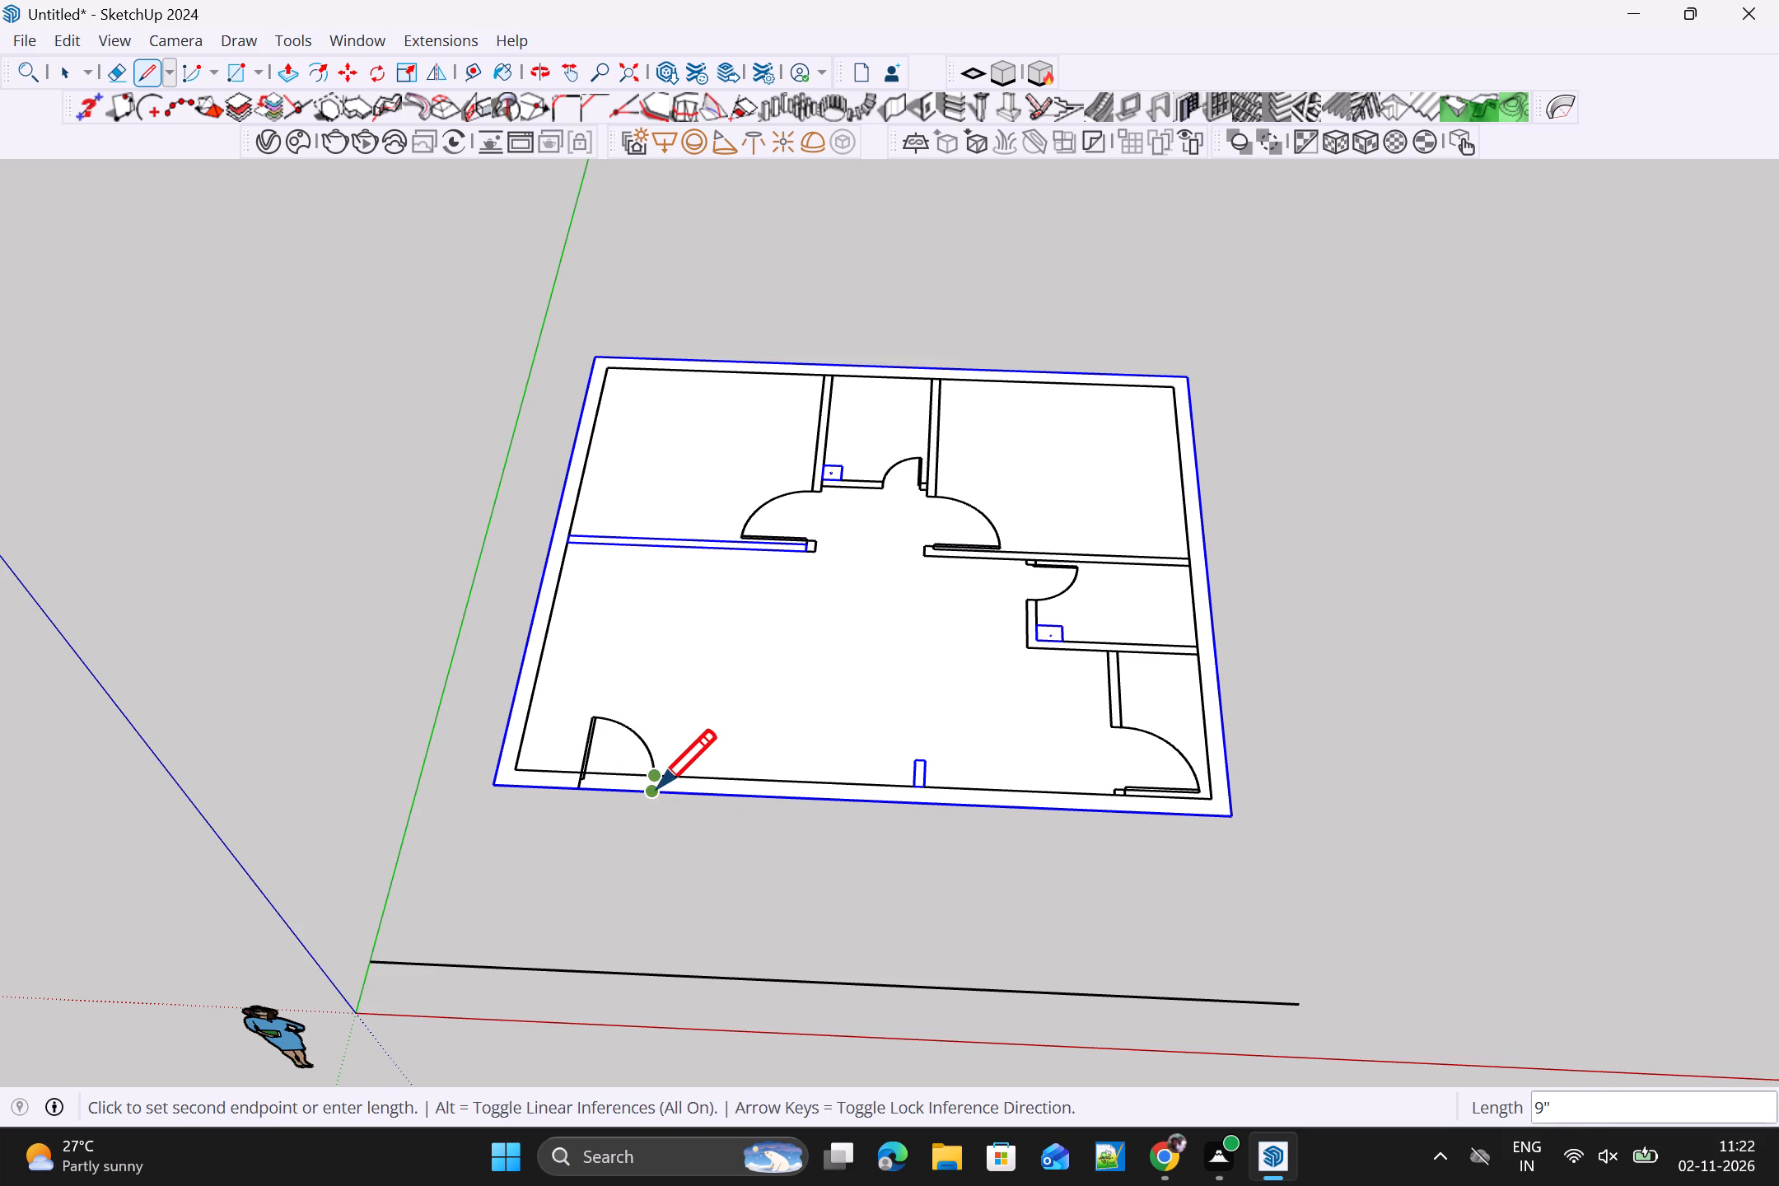
key(Escape)
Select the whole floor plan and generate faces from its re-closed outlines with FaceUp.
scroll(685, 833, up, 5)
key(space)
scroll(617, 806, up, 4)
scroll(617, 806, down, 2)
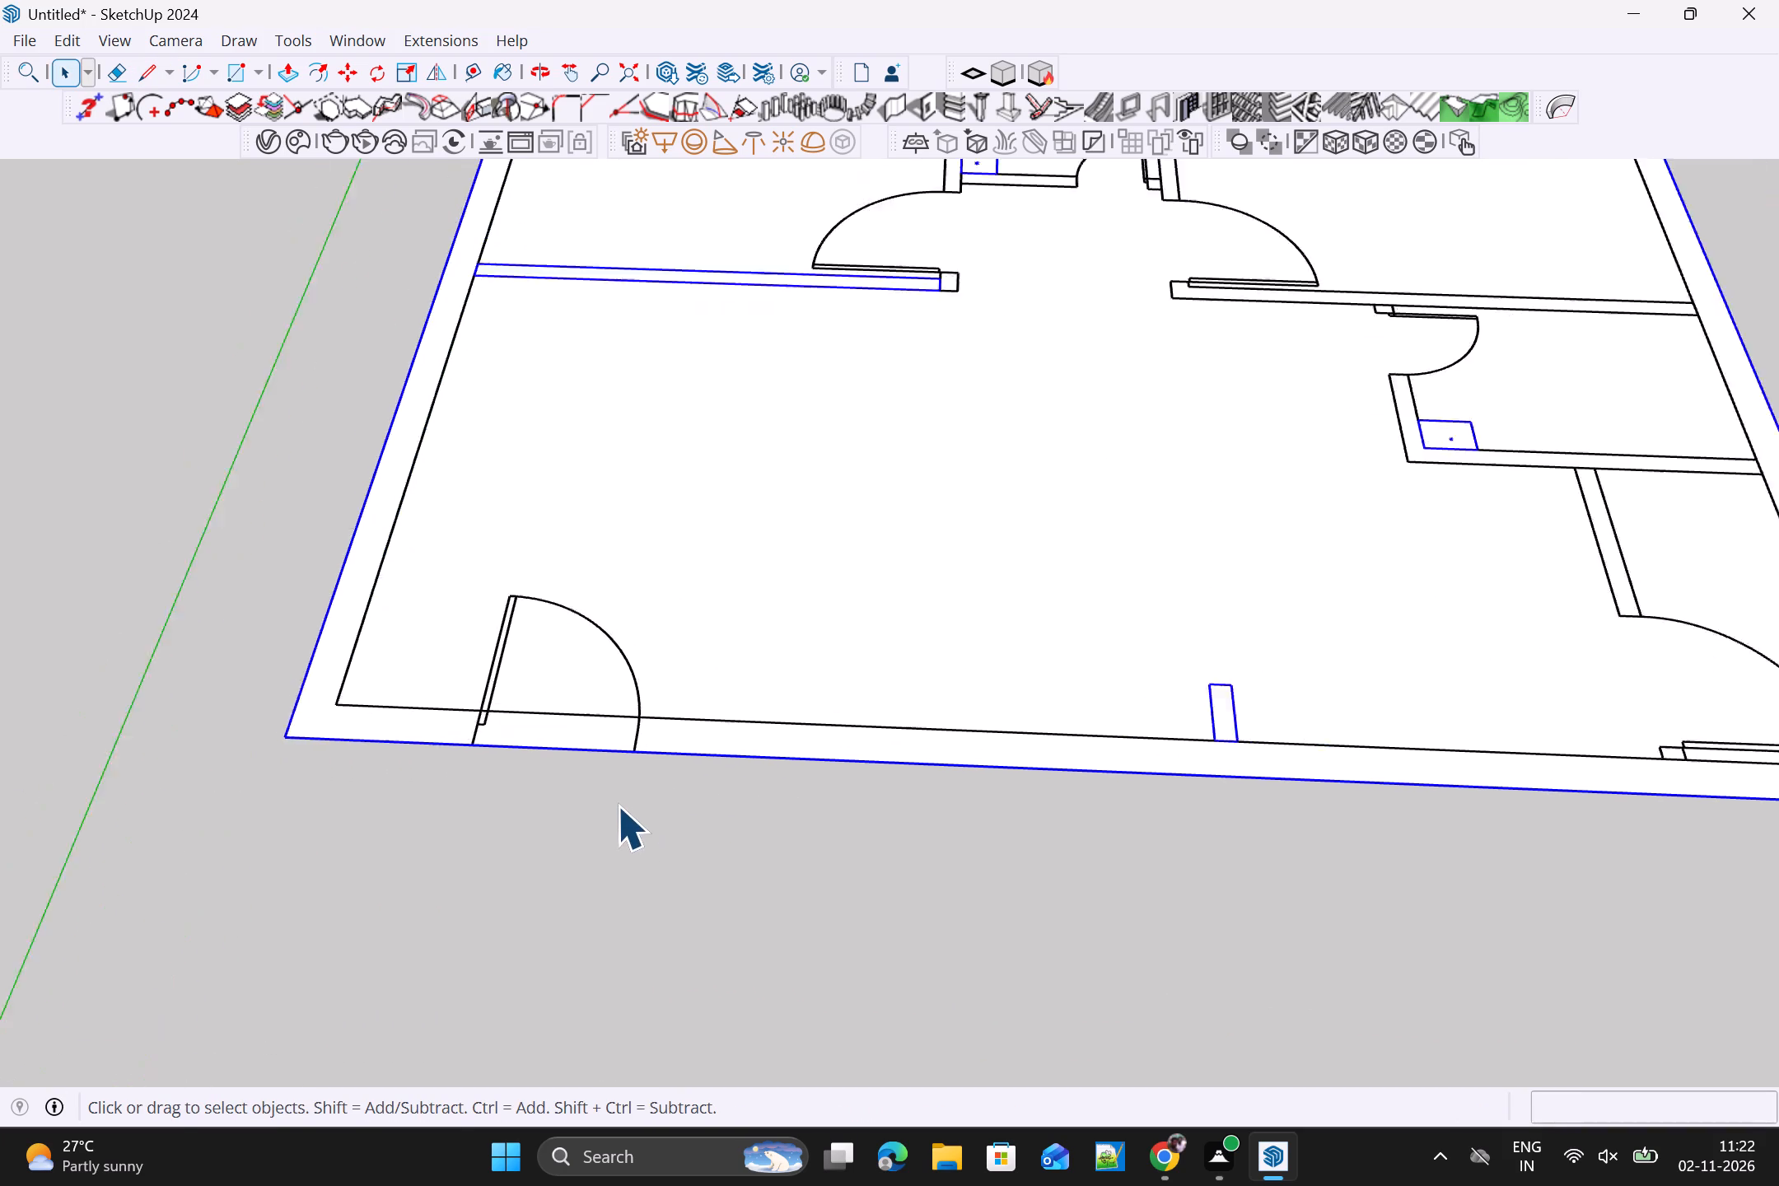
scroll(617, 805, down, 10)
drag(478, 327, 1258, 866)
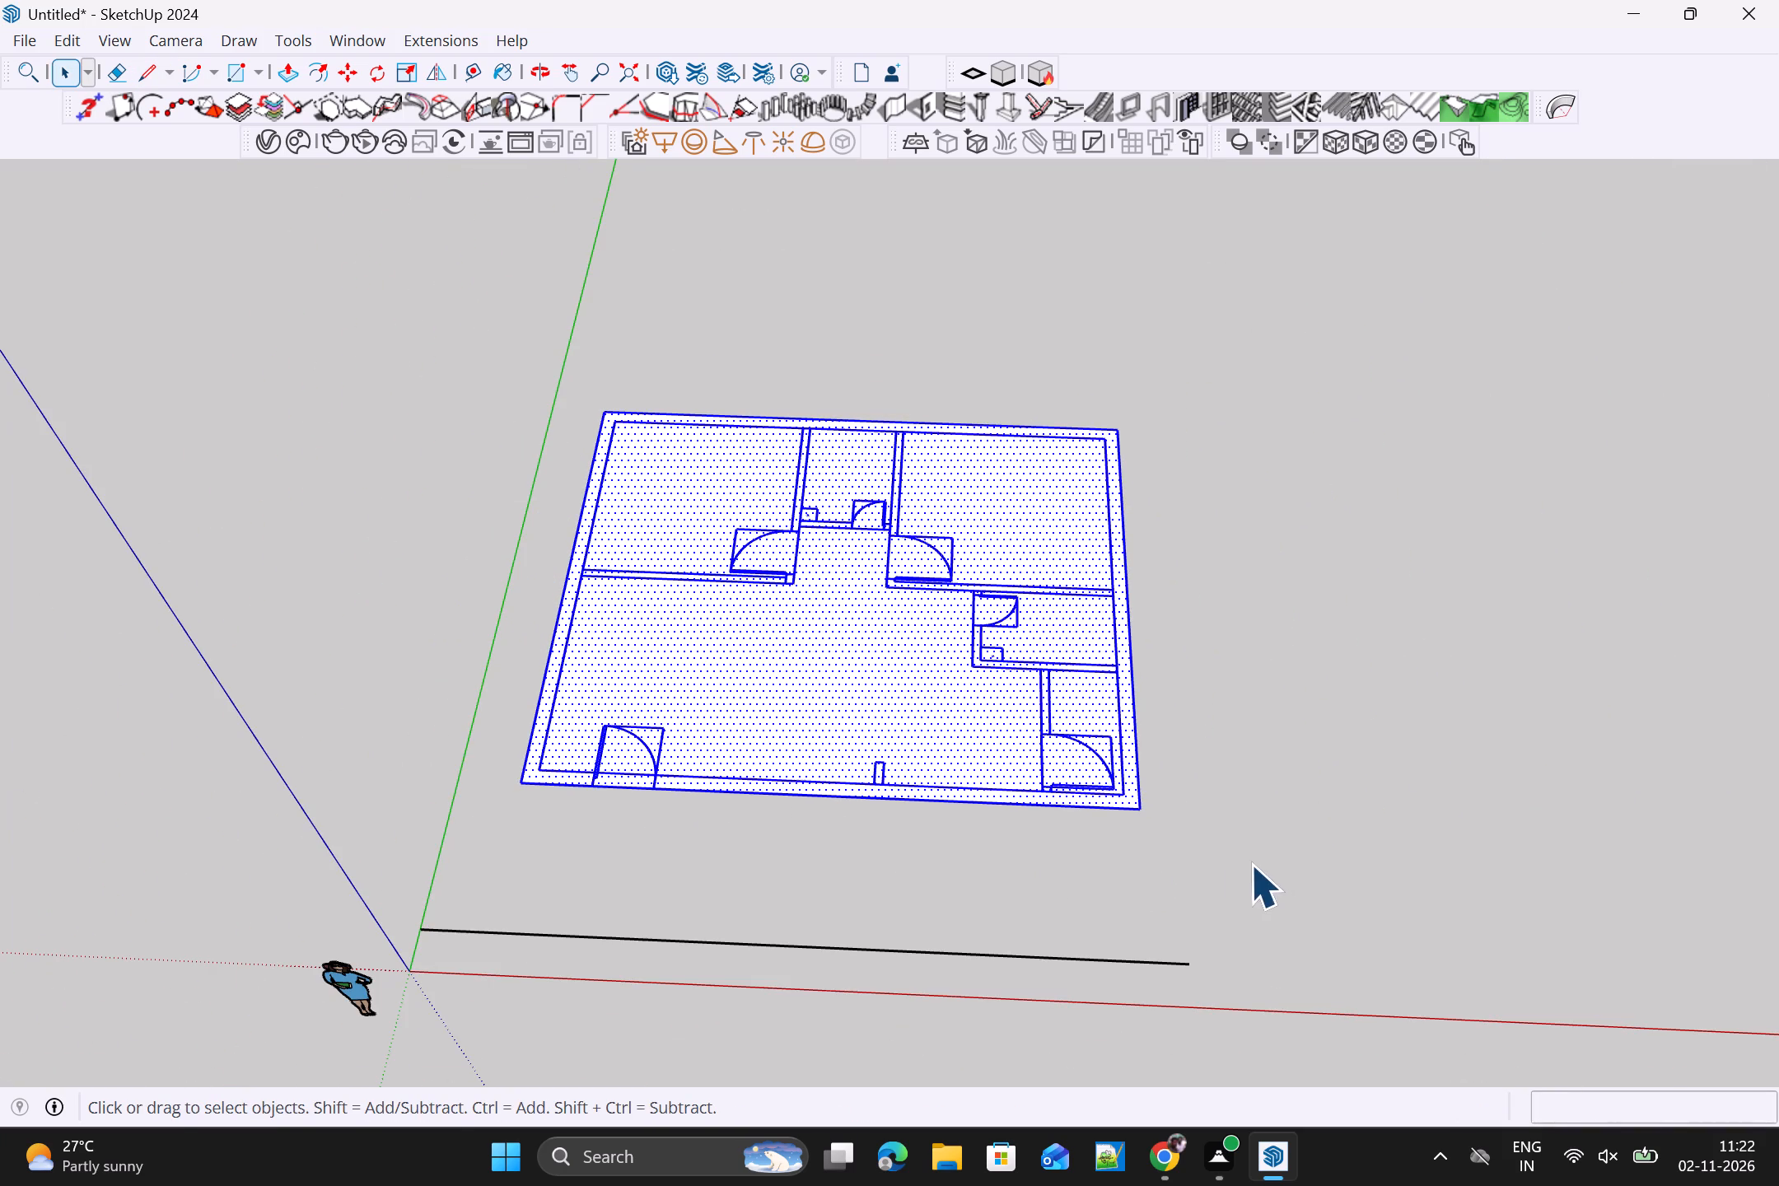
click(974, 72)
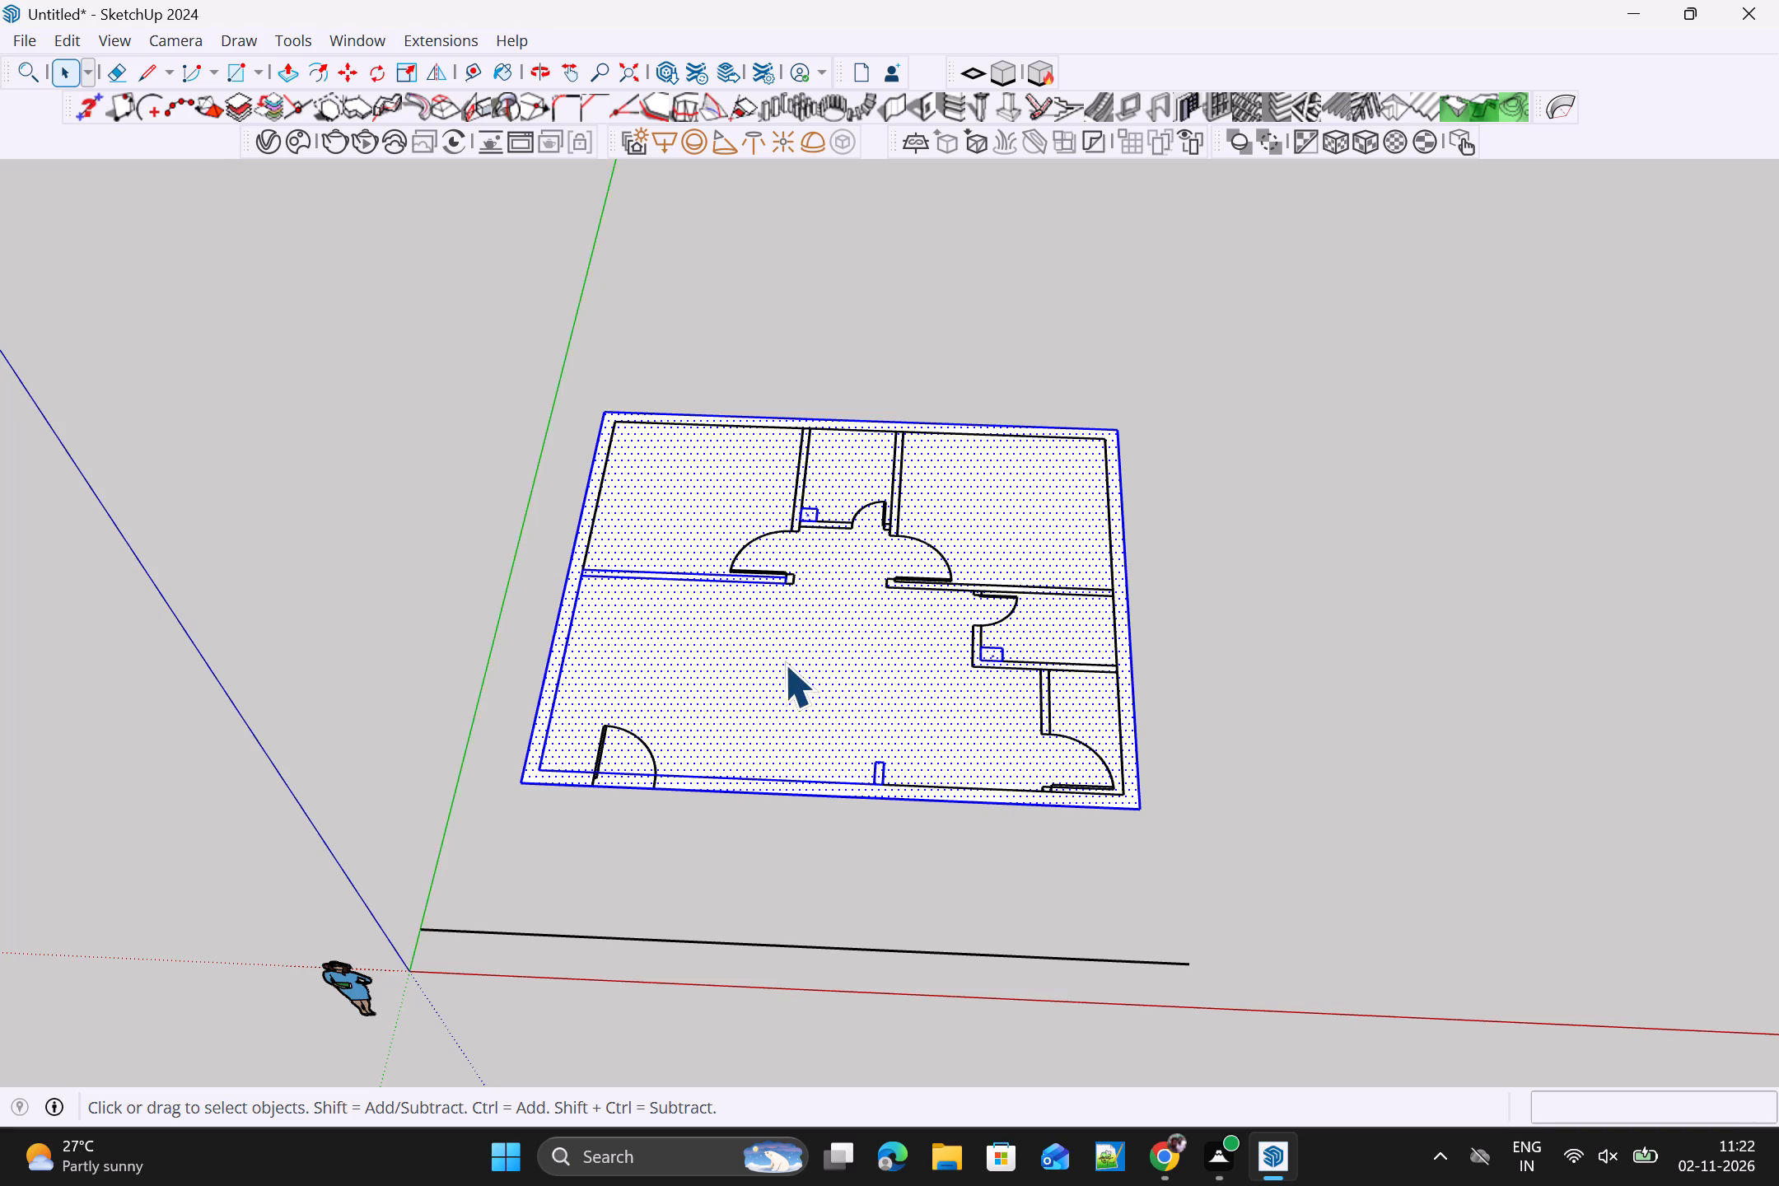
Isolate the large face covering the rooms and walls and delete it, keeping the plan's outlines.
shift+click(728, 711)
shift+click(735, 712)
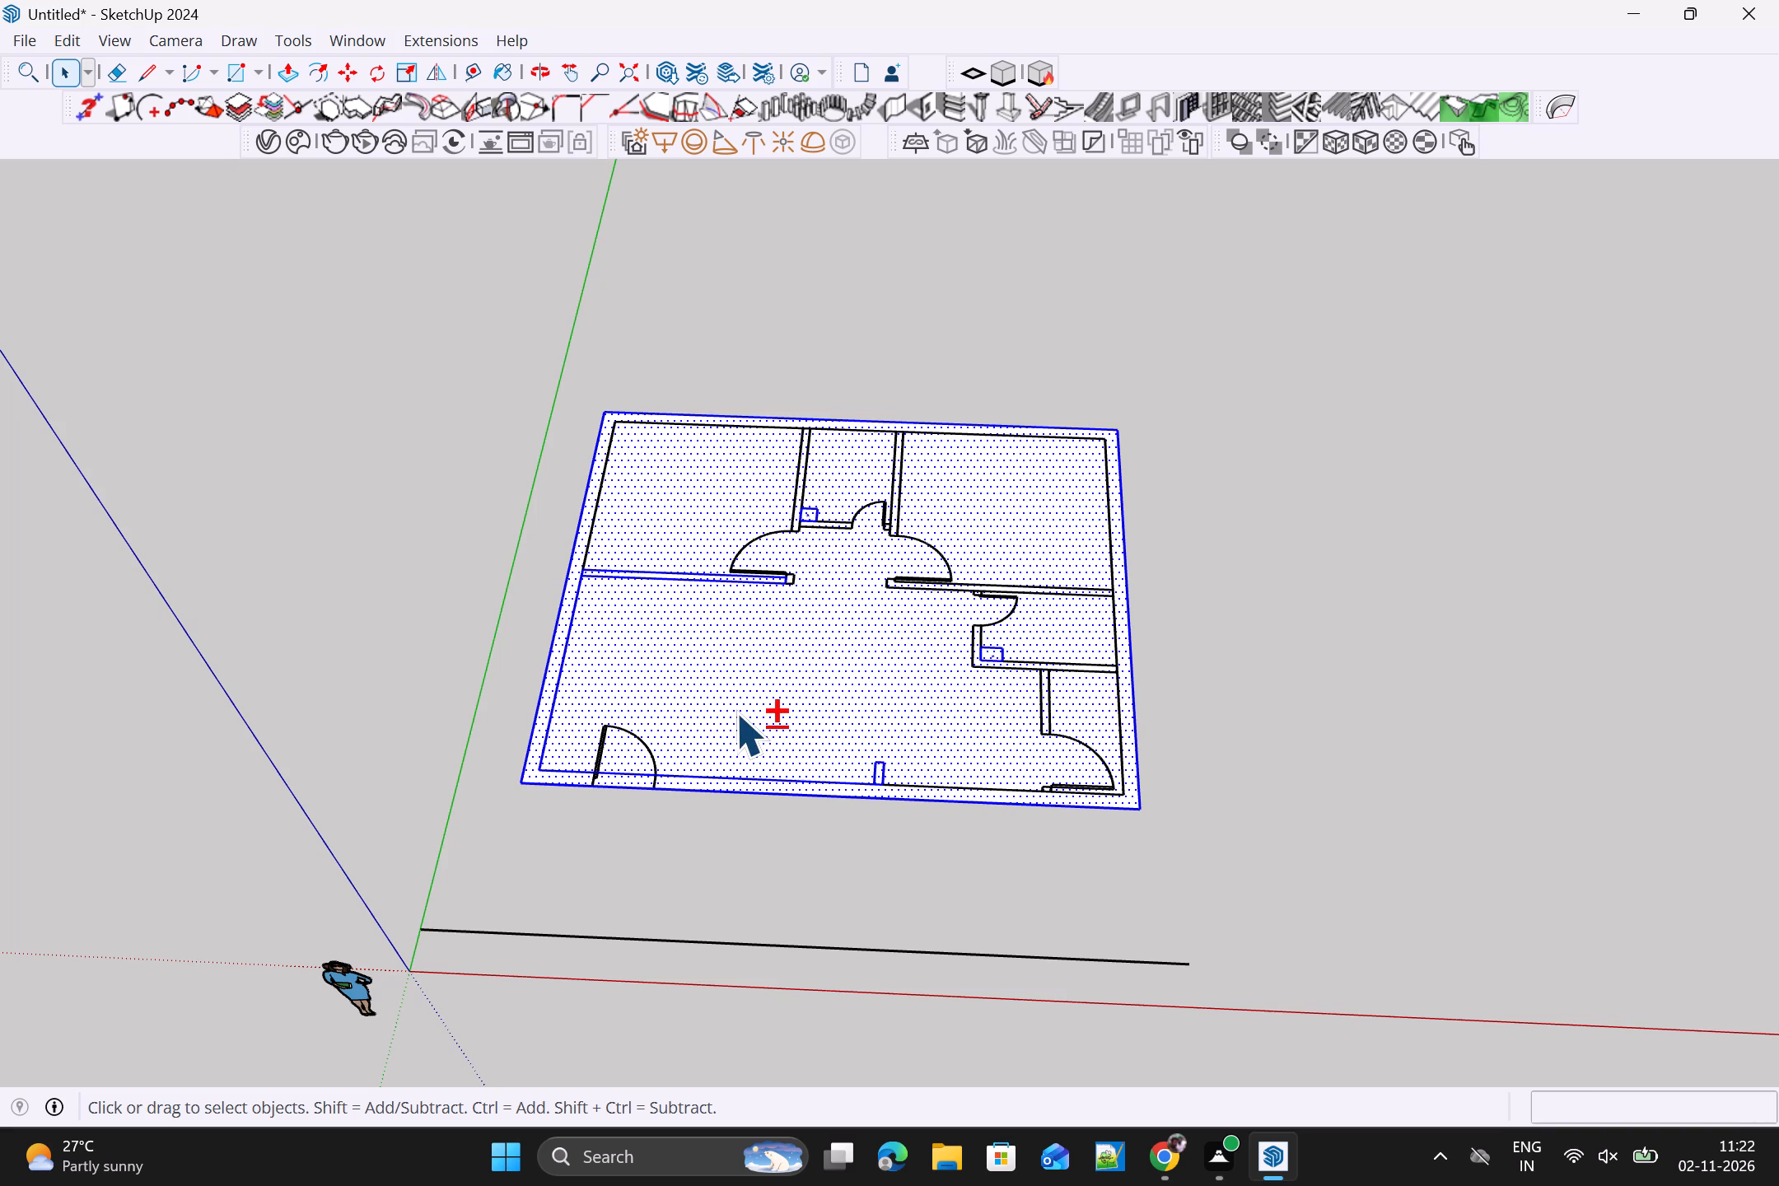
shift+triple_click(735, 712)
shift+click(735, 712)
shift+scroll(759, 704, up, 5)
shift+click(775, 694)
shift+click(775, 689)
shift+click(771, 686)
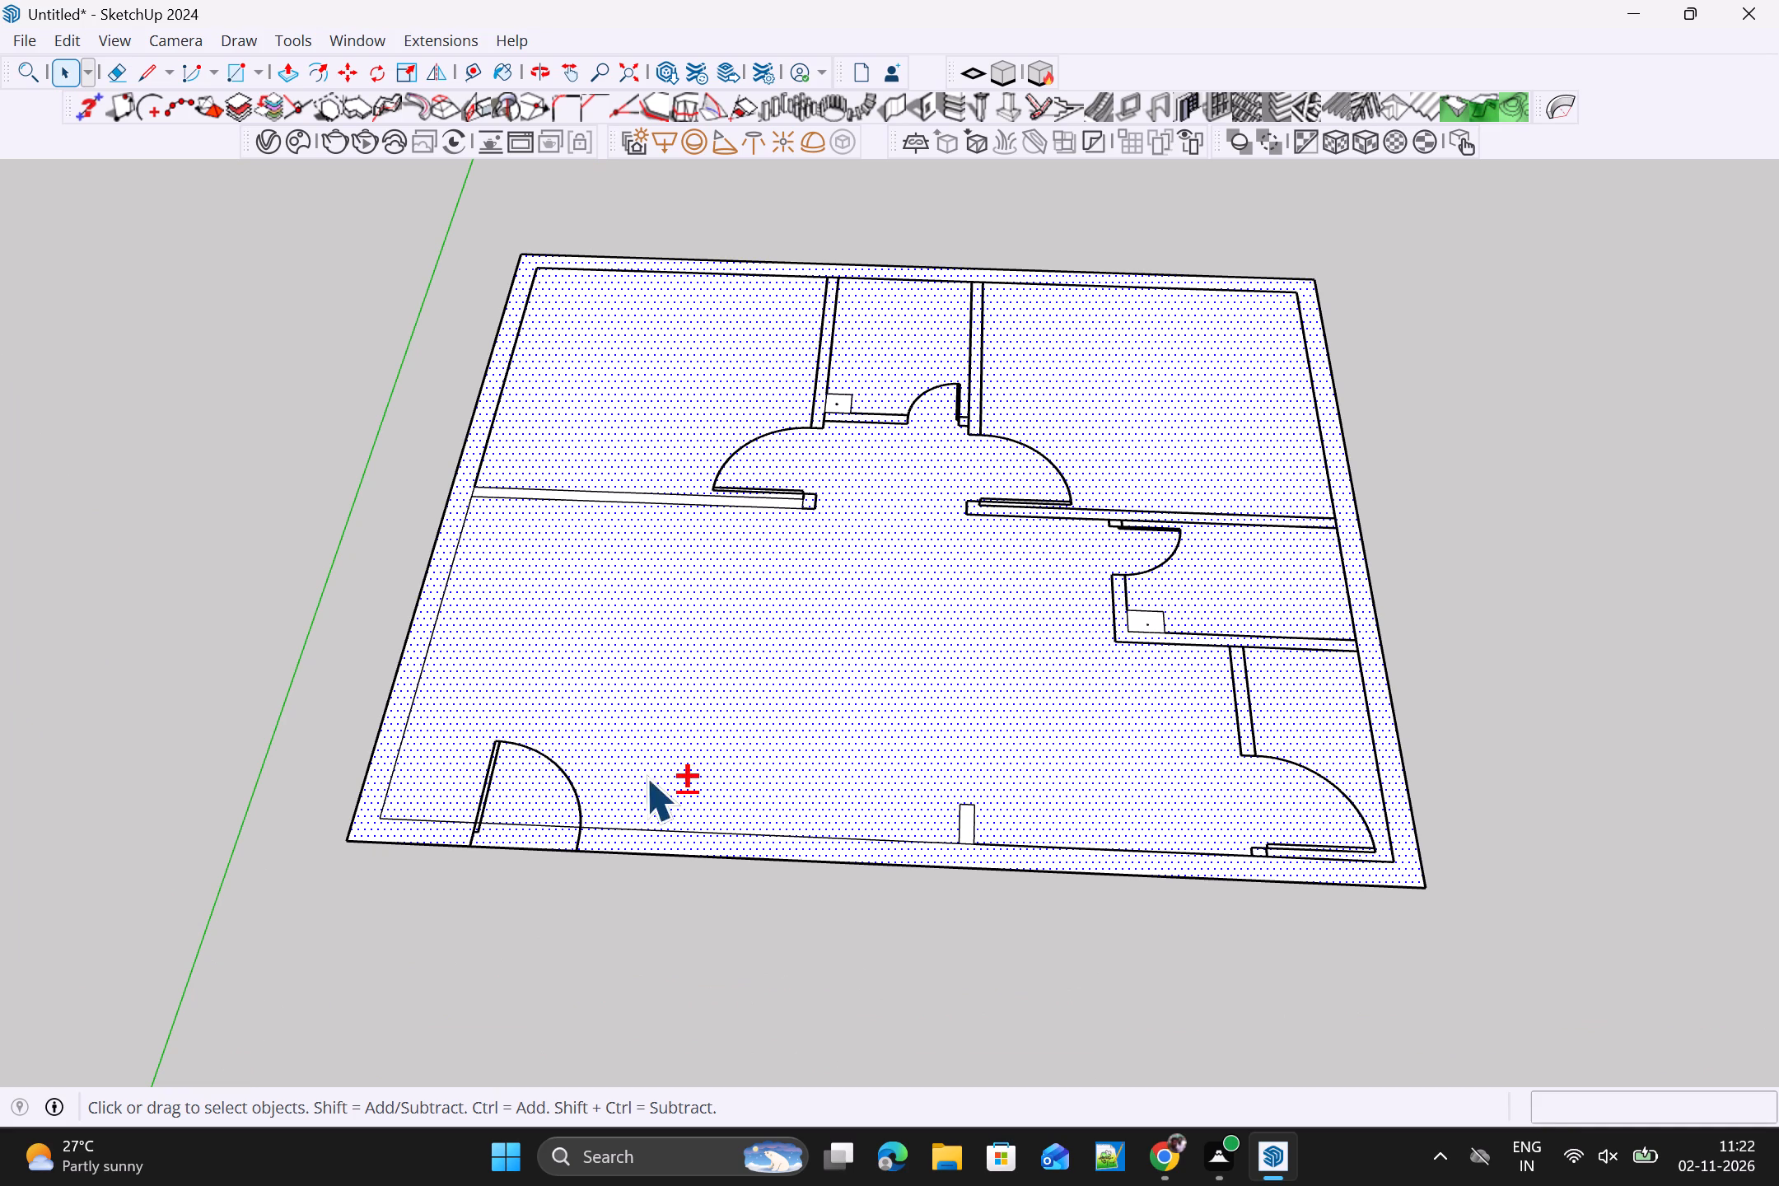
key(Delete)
Select the whole floor plan outline and generate its faces again with FaceUp.
scroll(651, 762, down, 7)
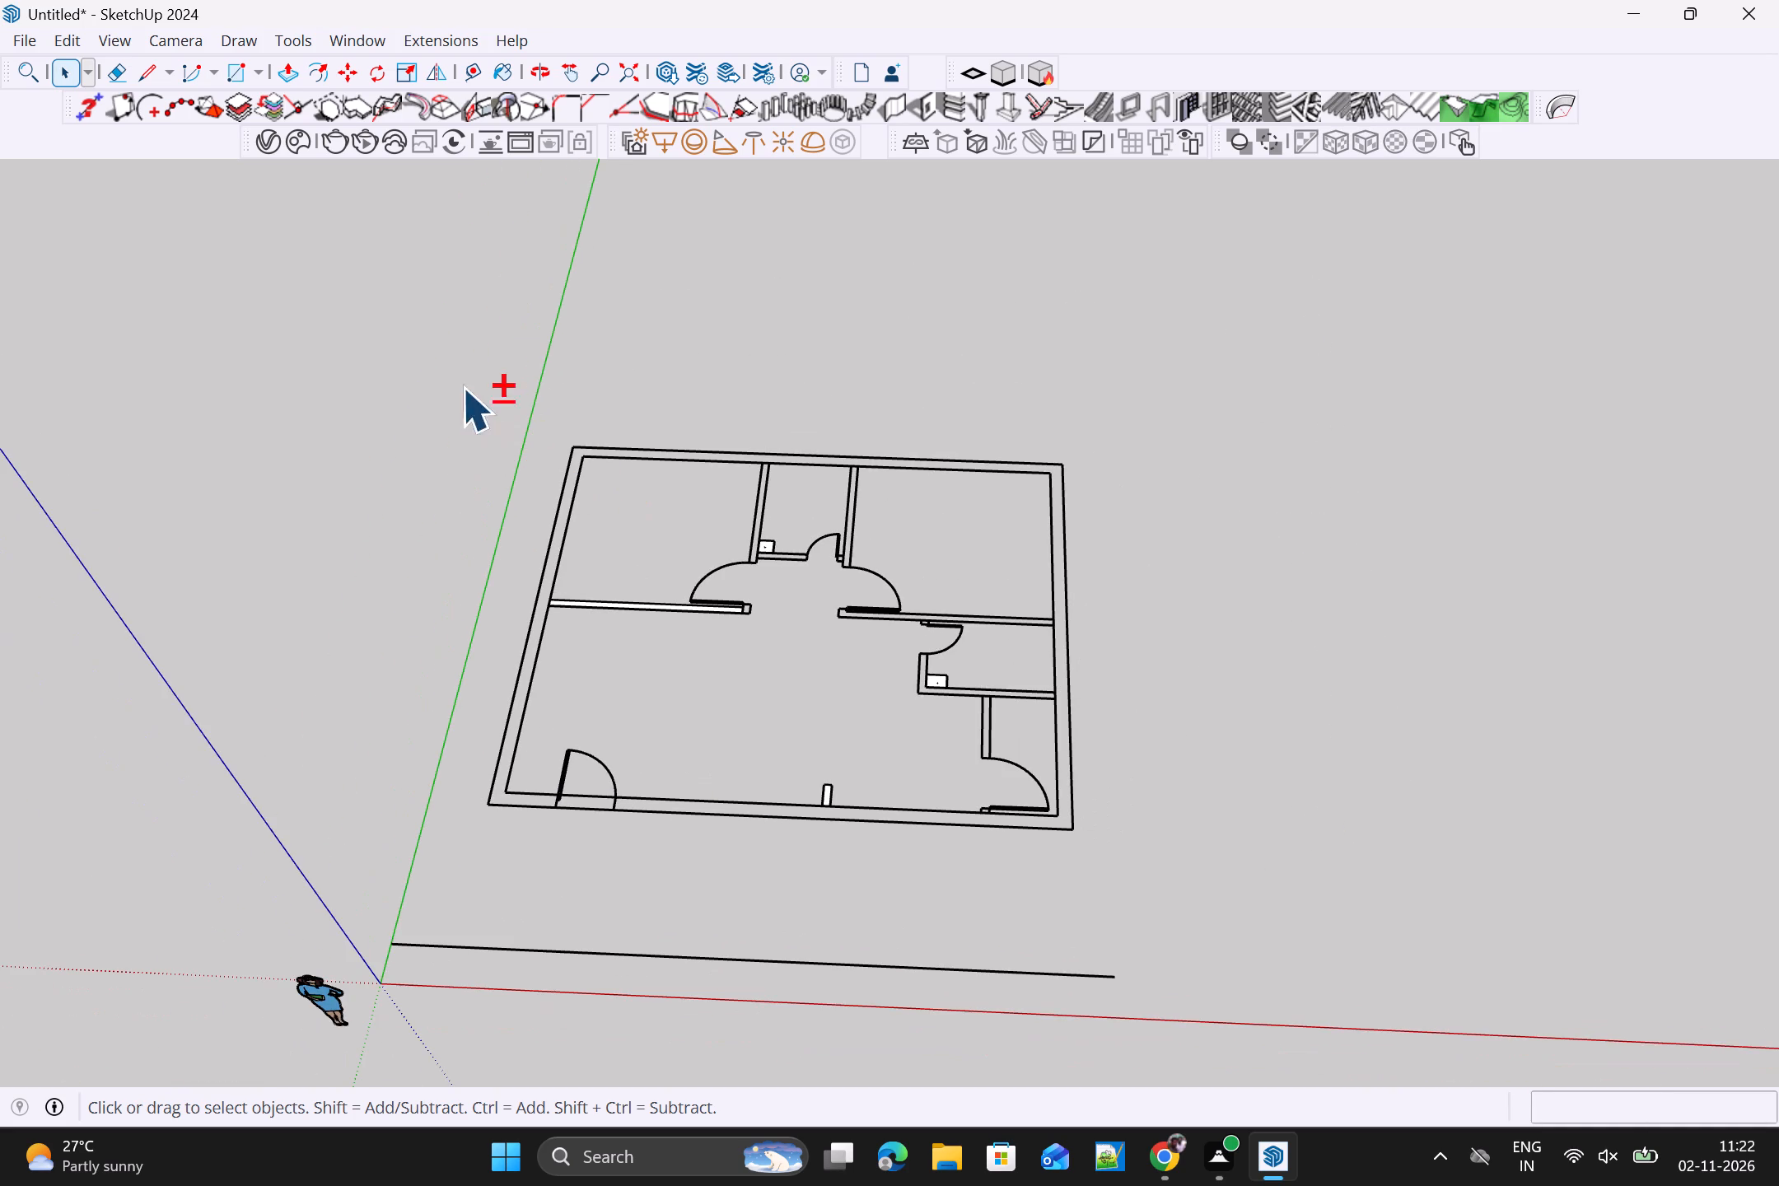
shift+drag(462, 387, 1216, 902)
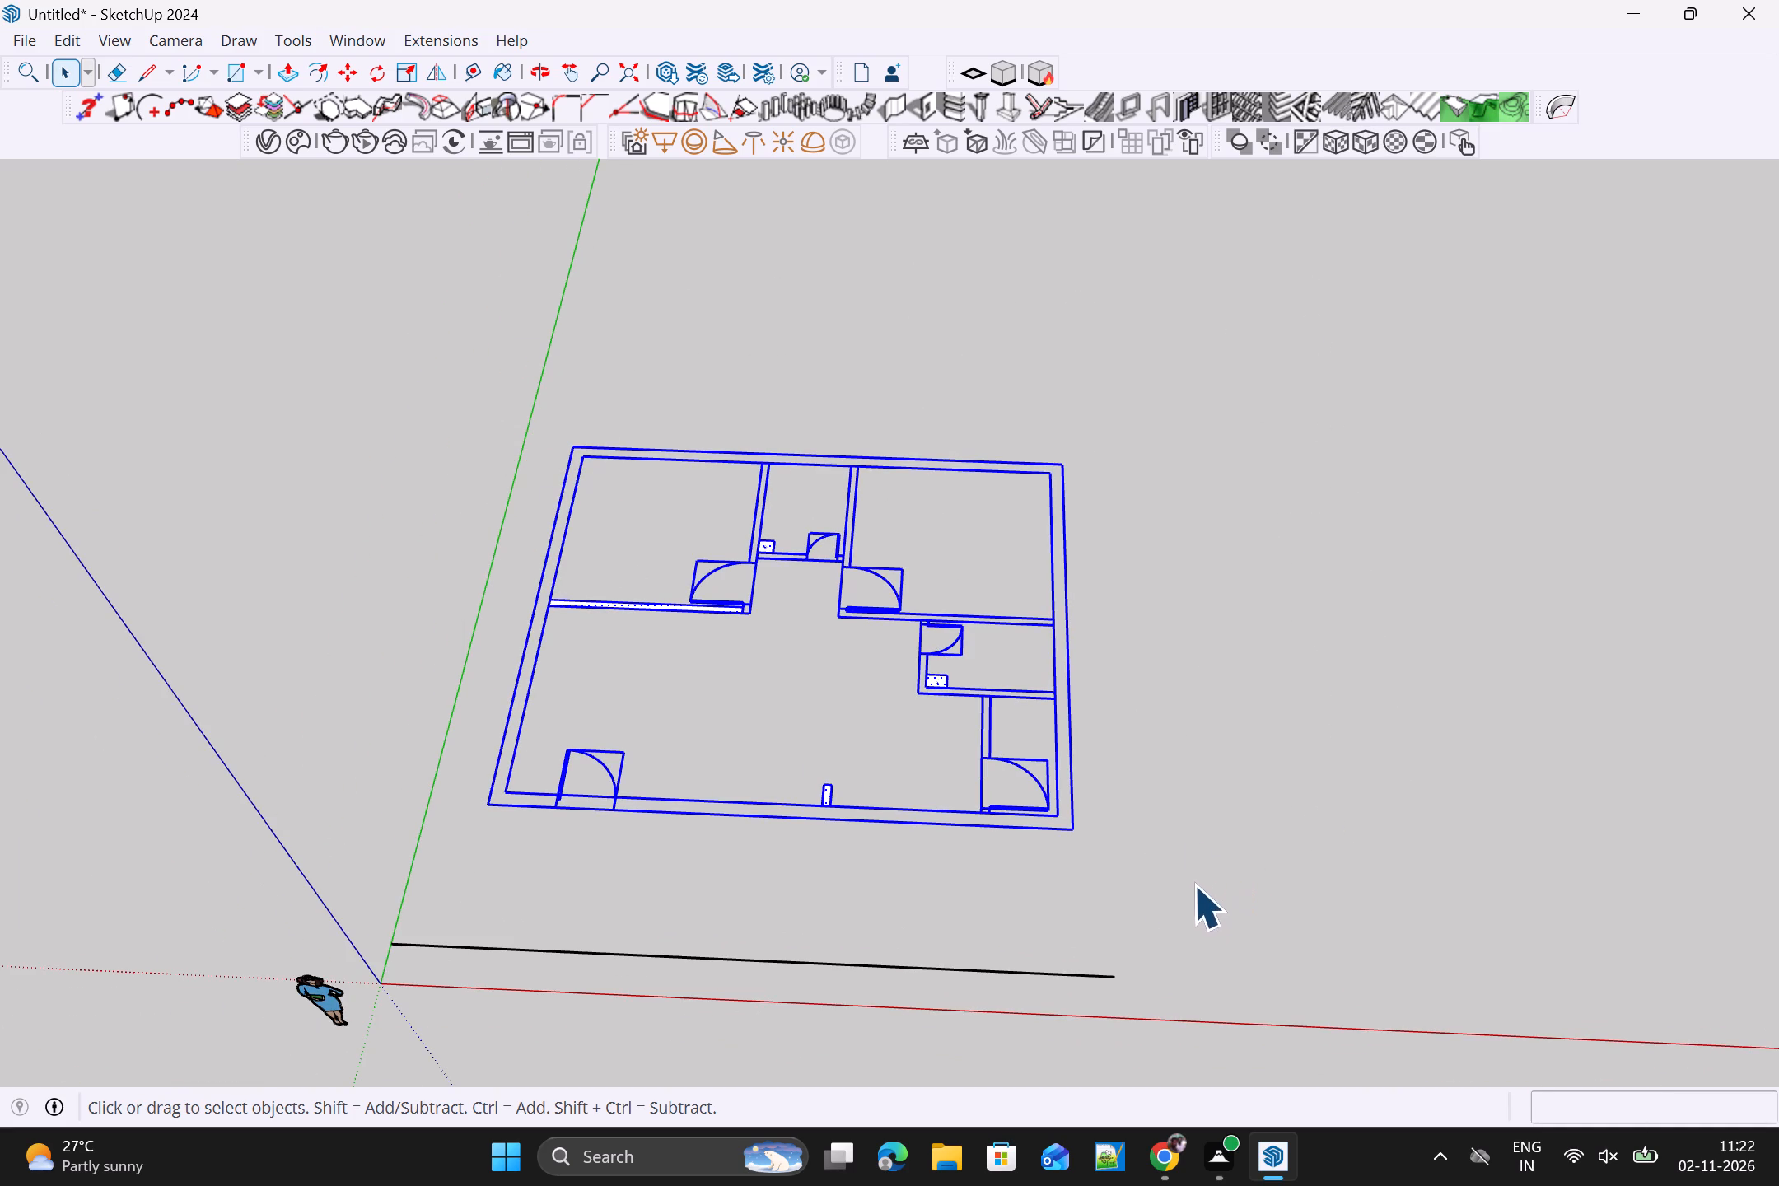
shift+click(980, 78)
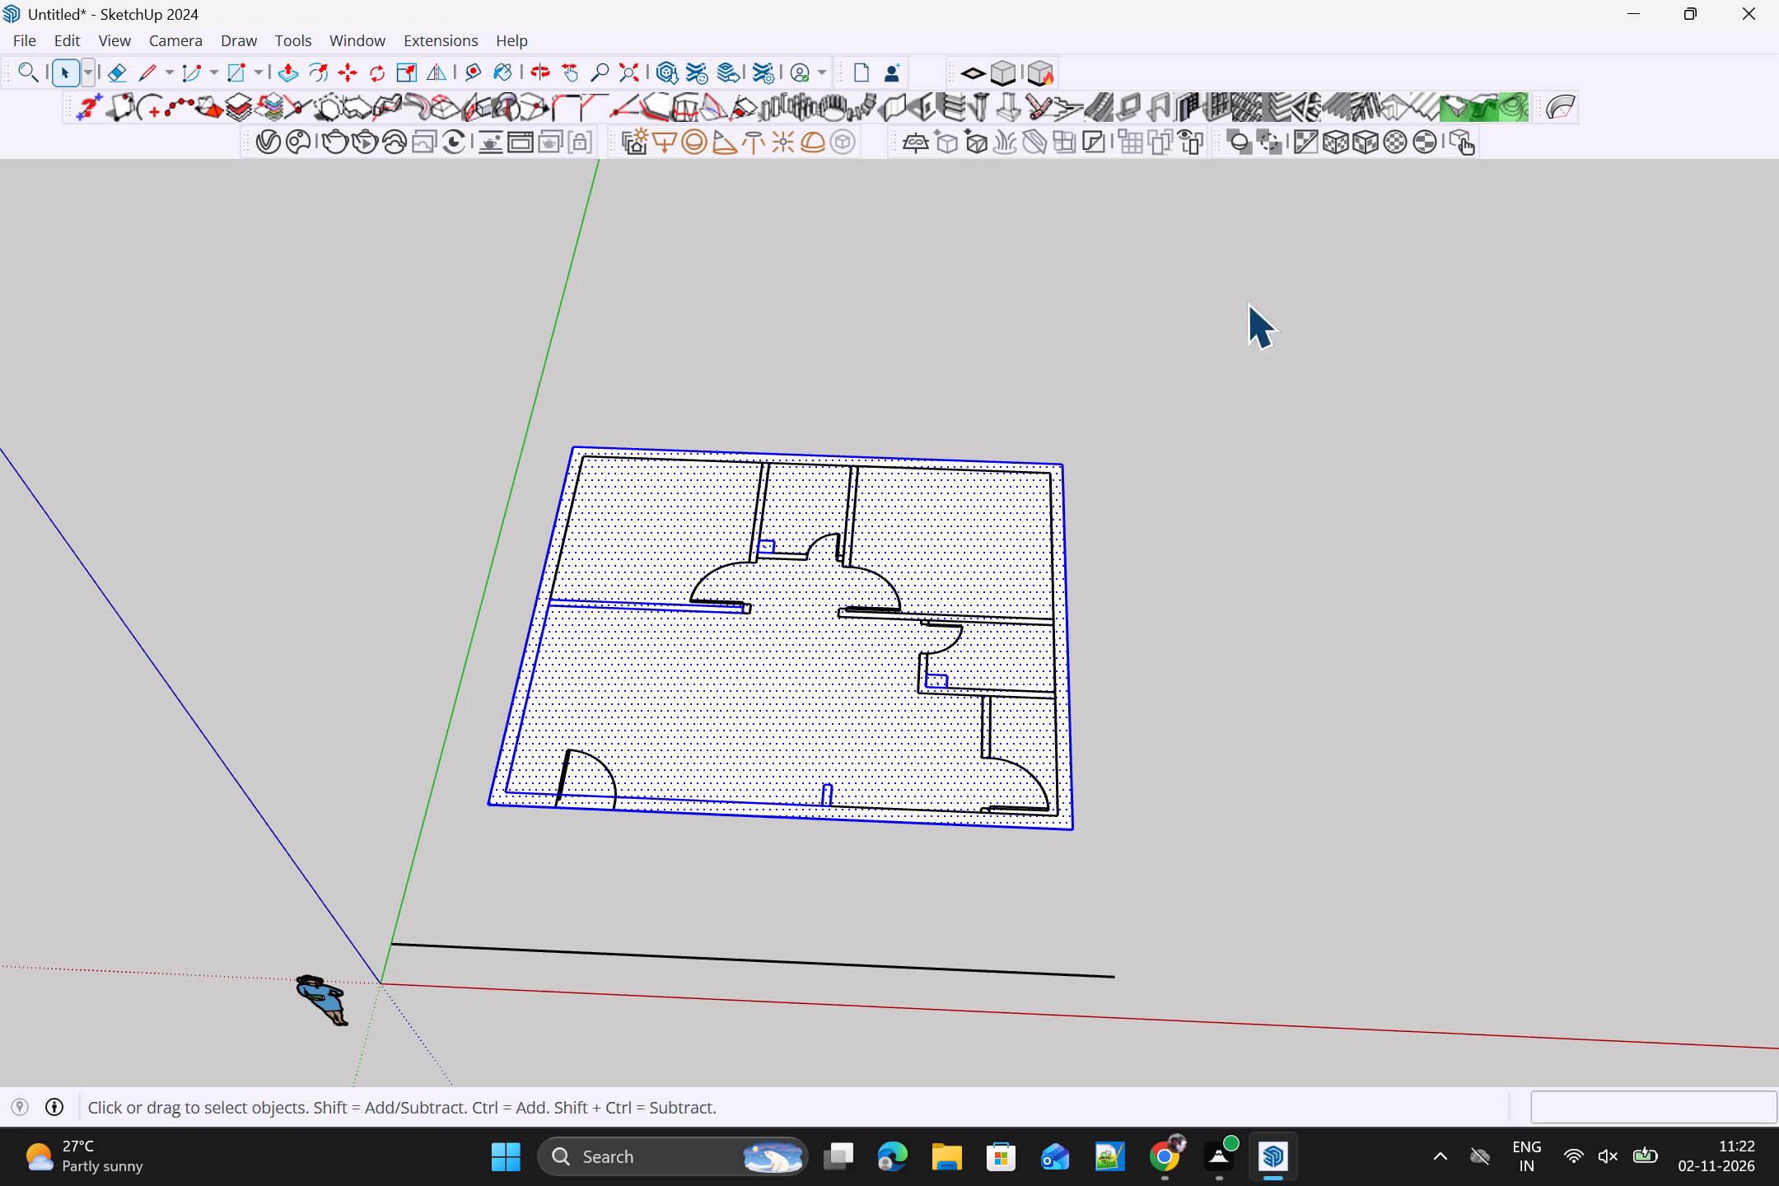
Show the LU SmartWall toolset and dock it in the top tool row, with True Bend placed beside it.
right_click(1404, 64)
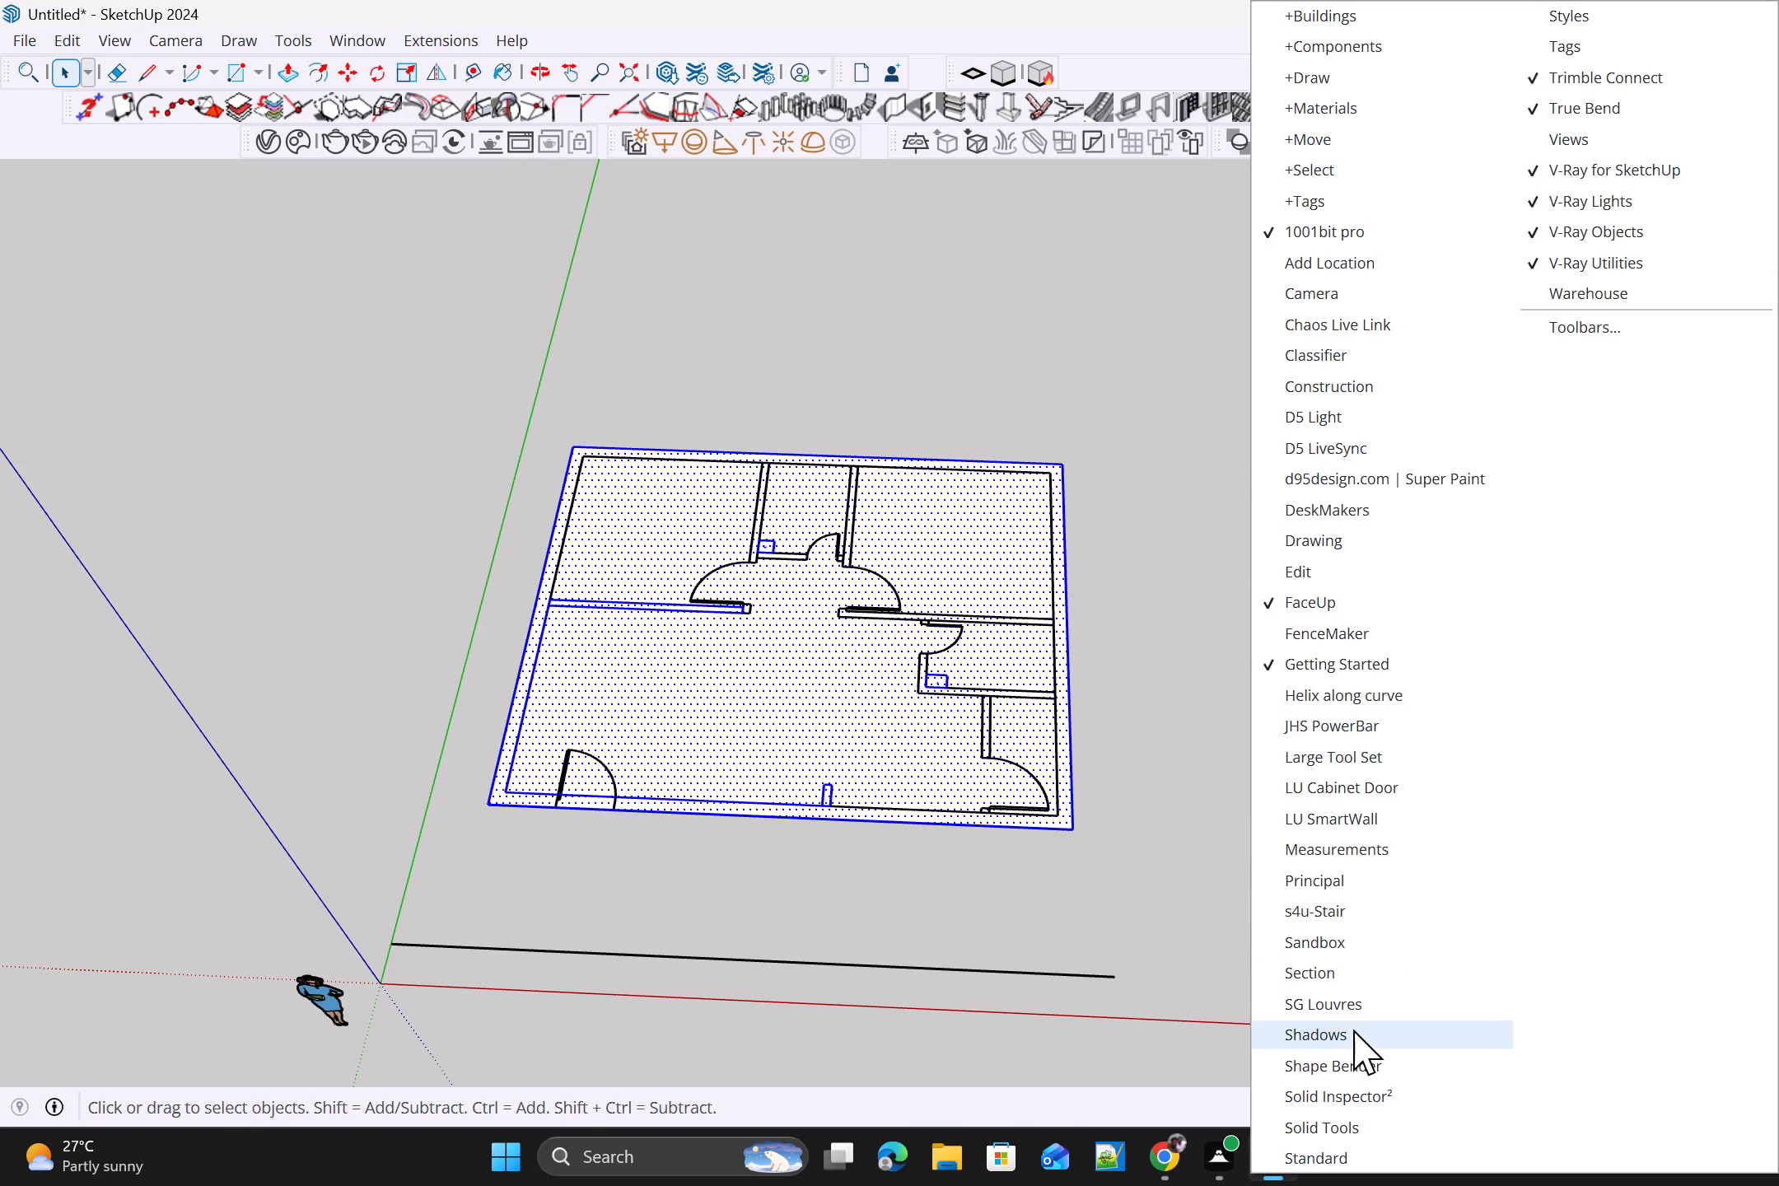
scroll(1353, 1030, down, 1)
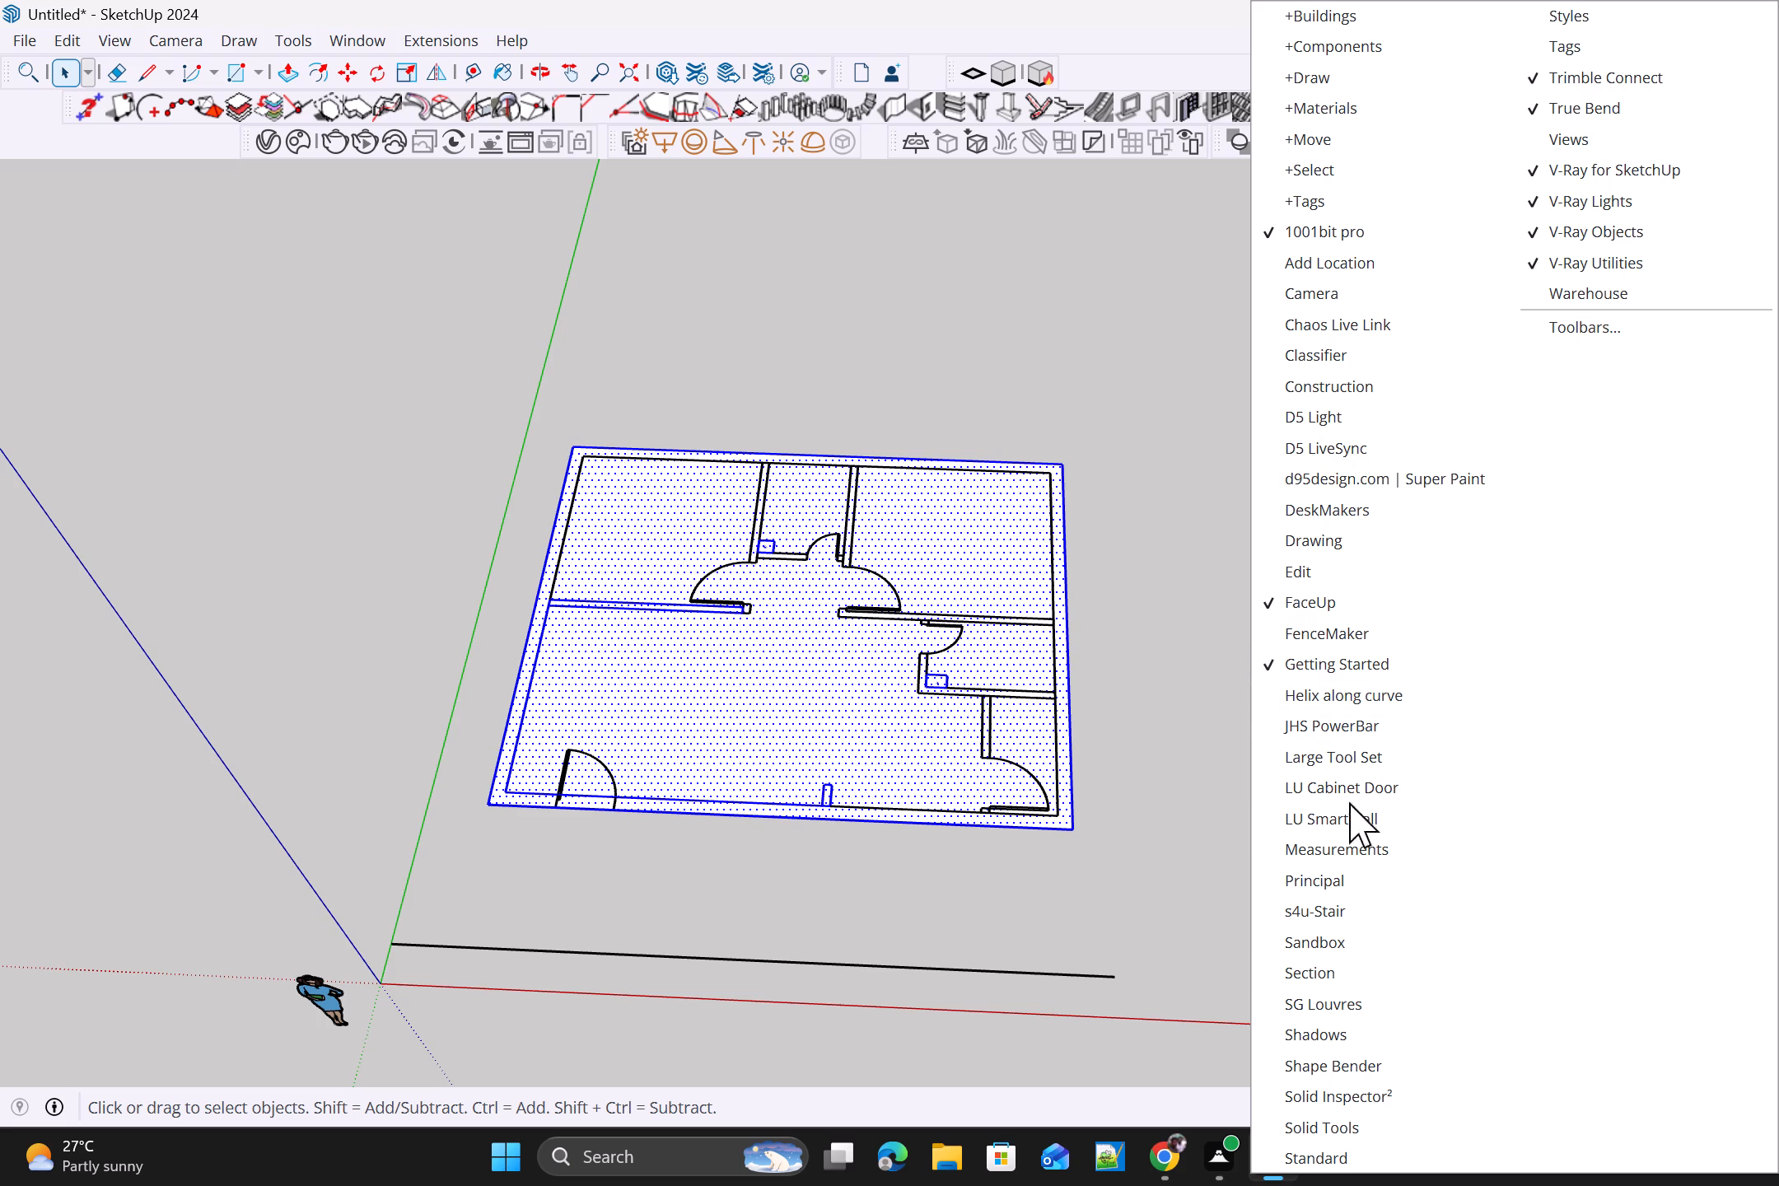
click(1283, 813)
drag(505, 455, 852, 160)
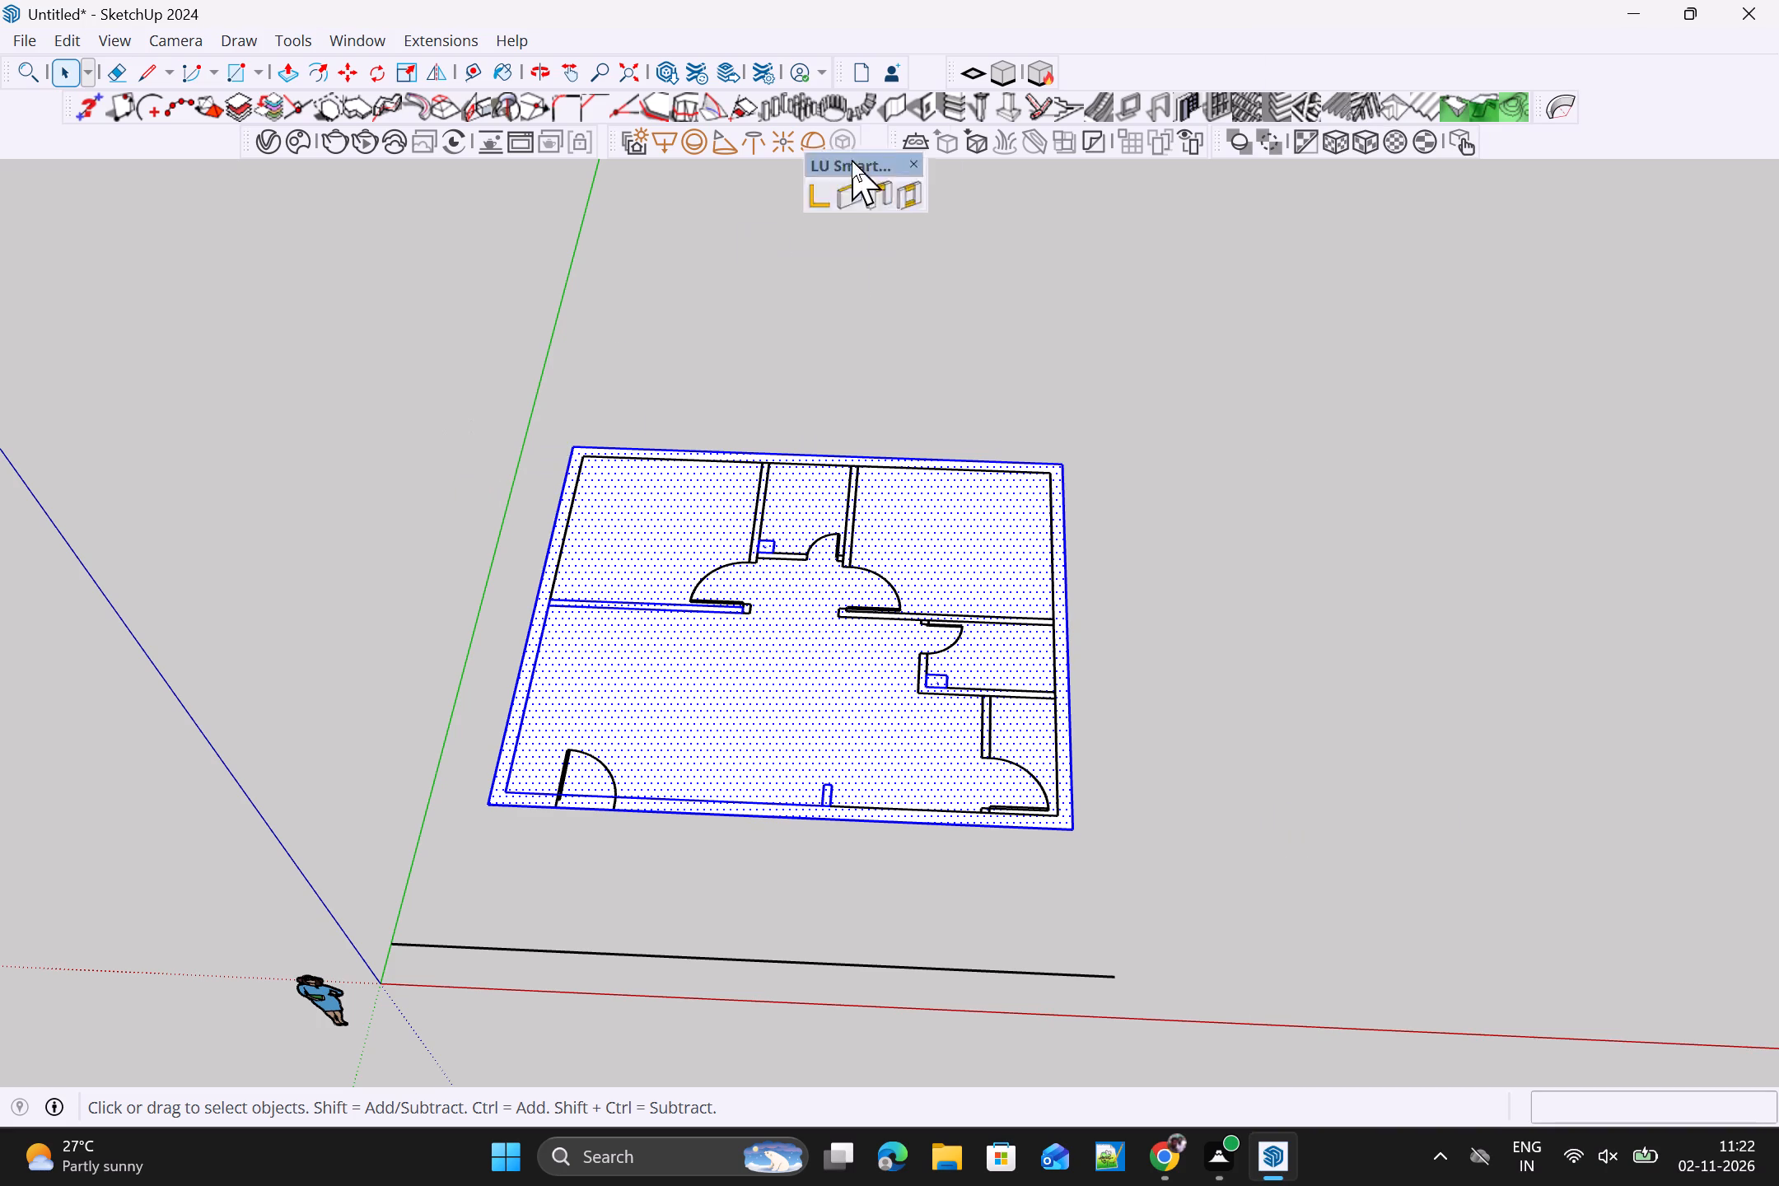
drag(852, 160, 1170, 66)
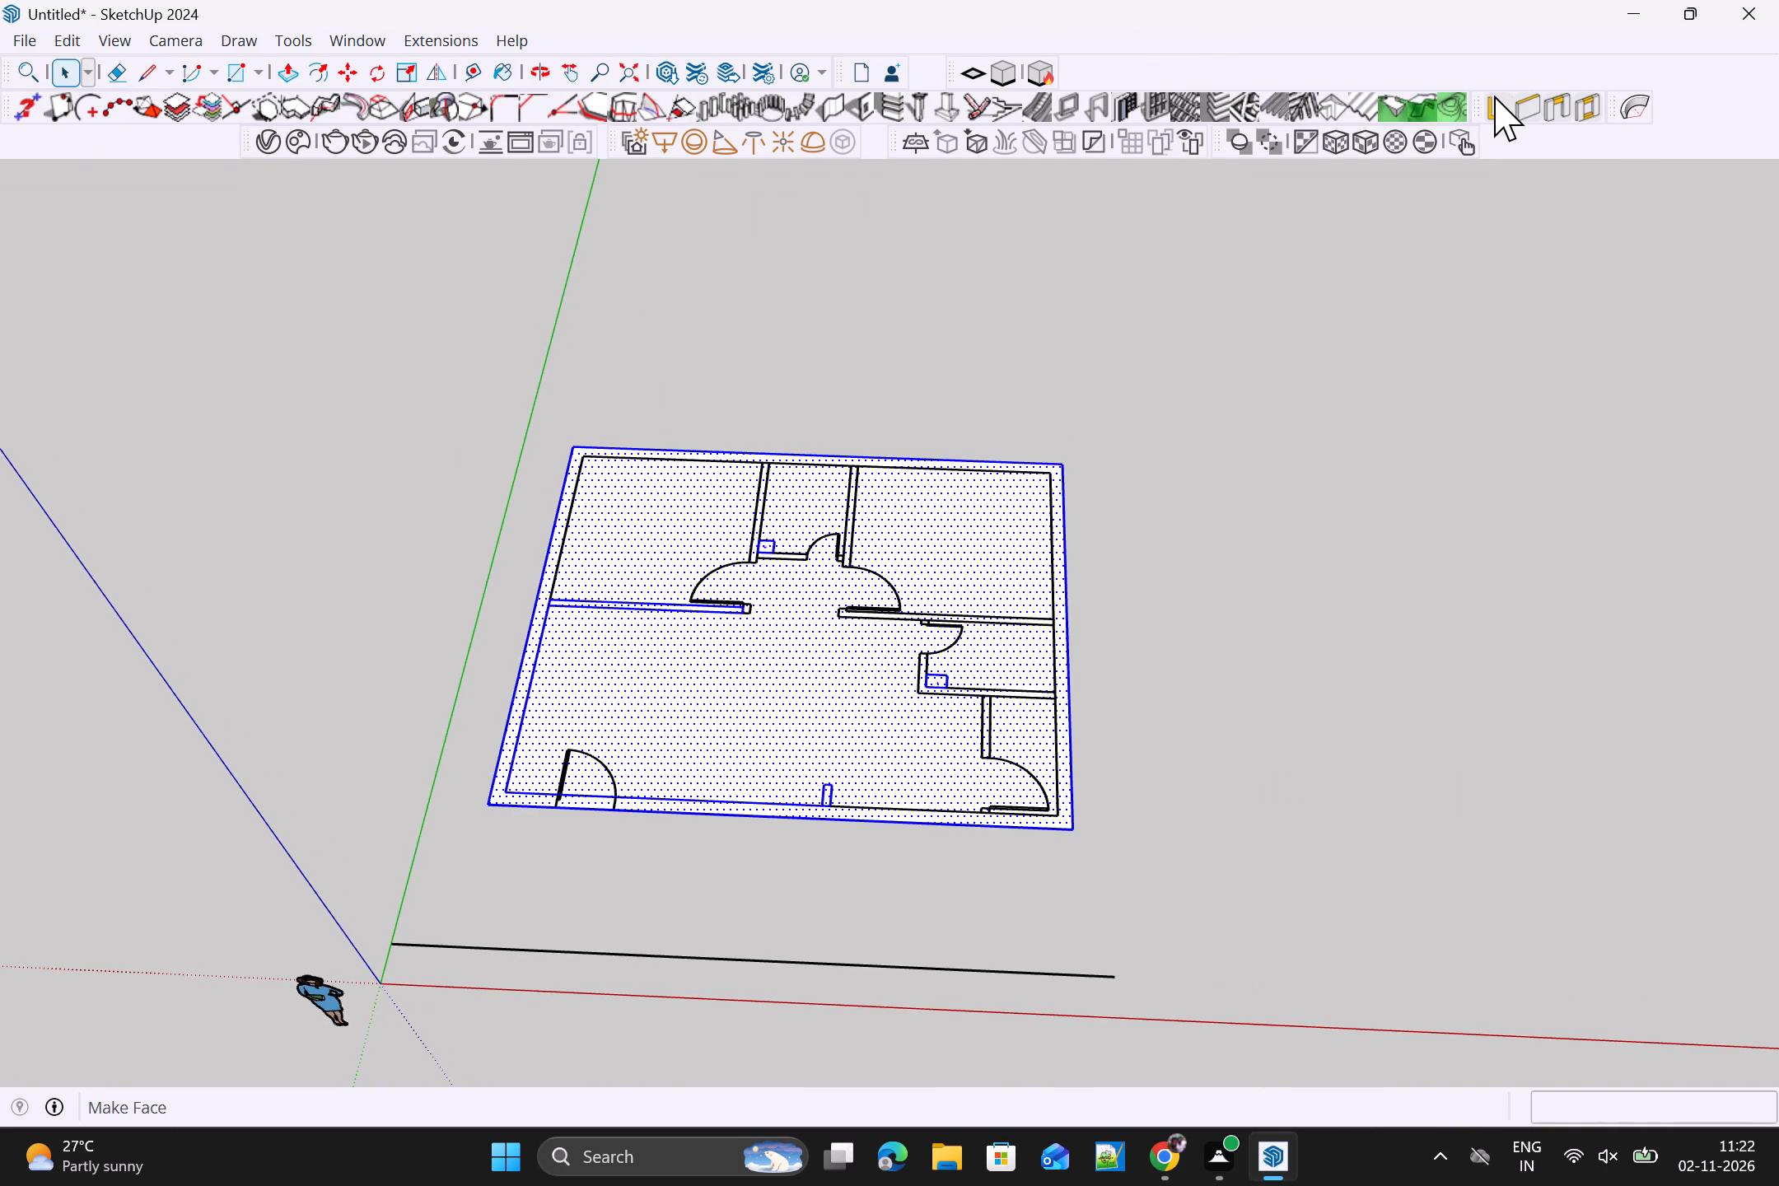
drag(1482, 108, 1109, 81)
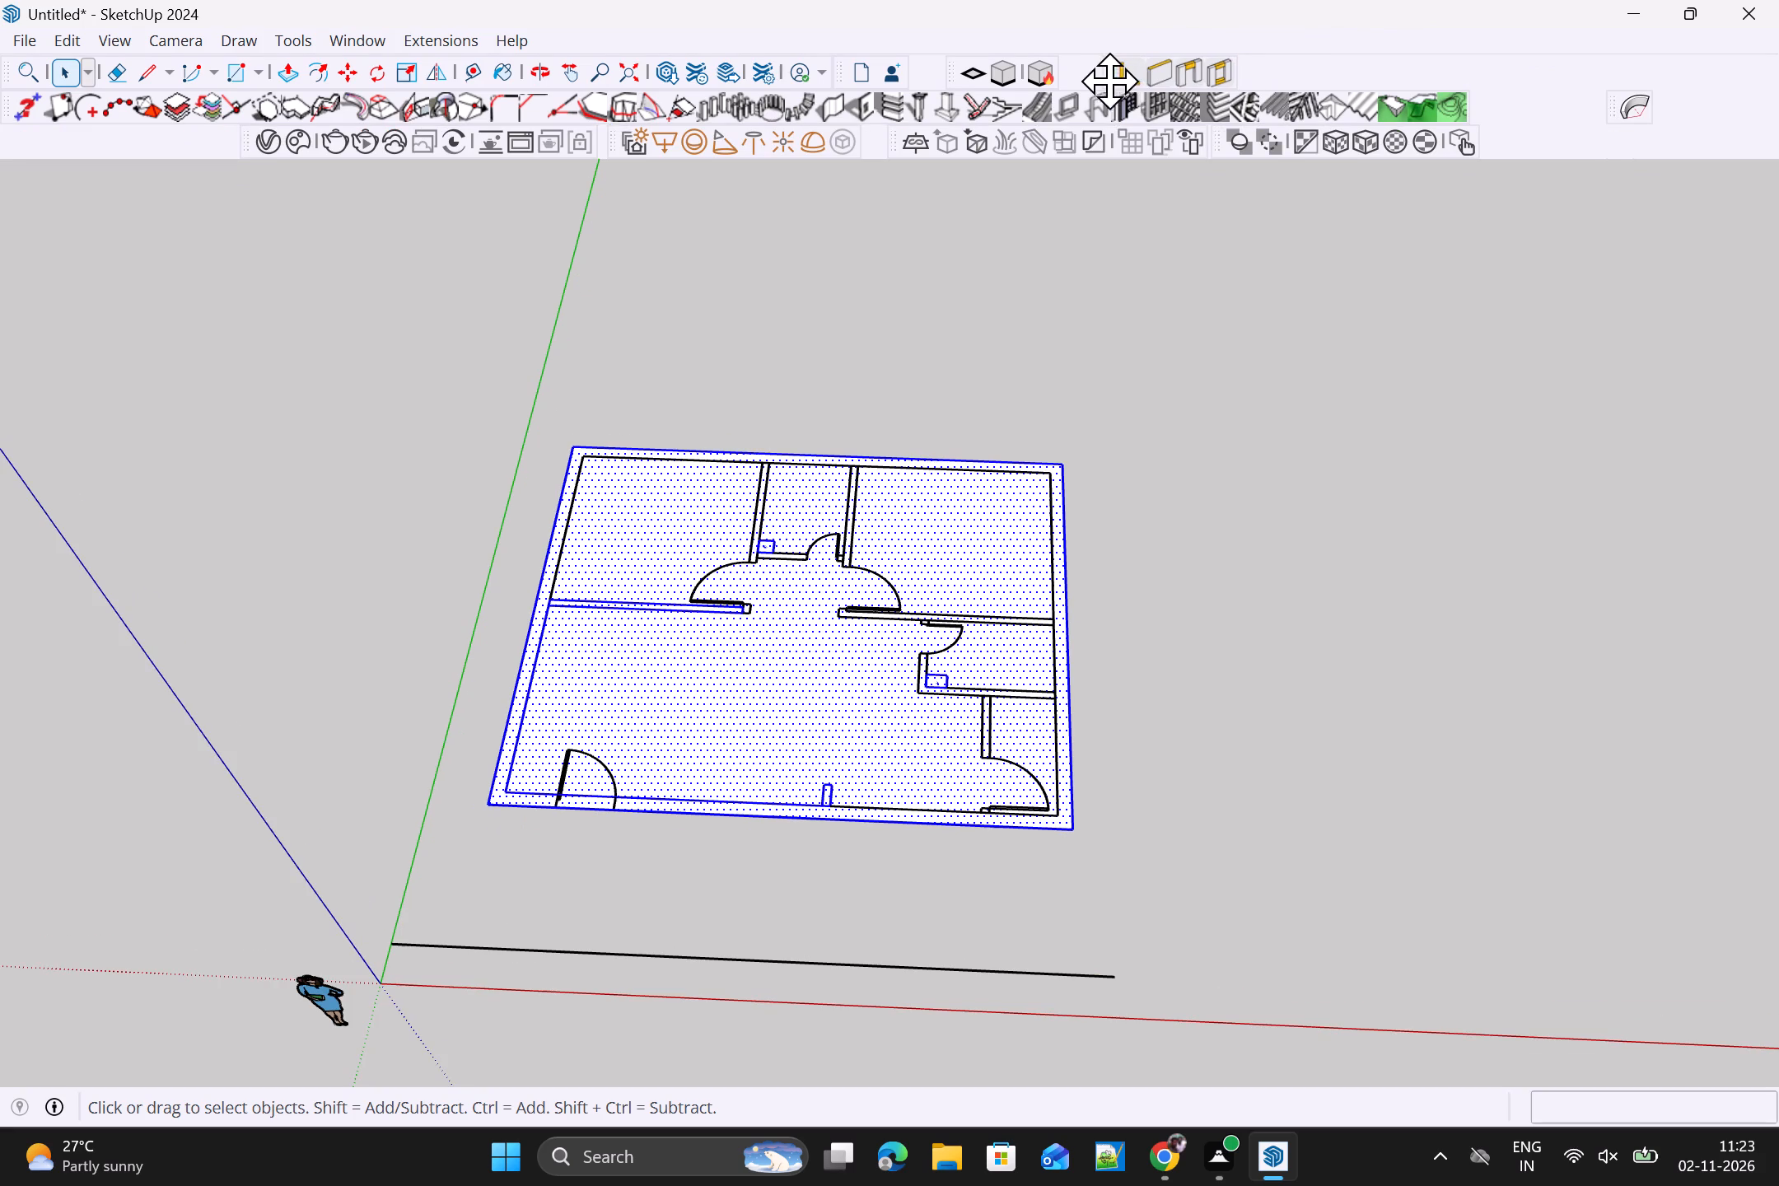
drag(1109, 81, 1097, 80)
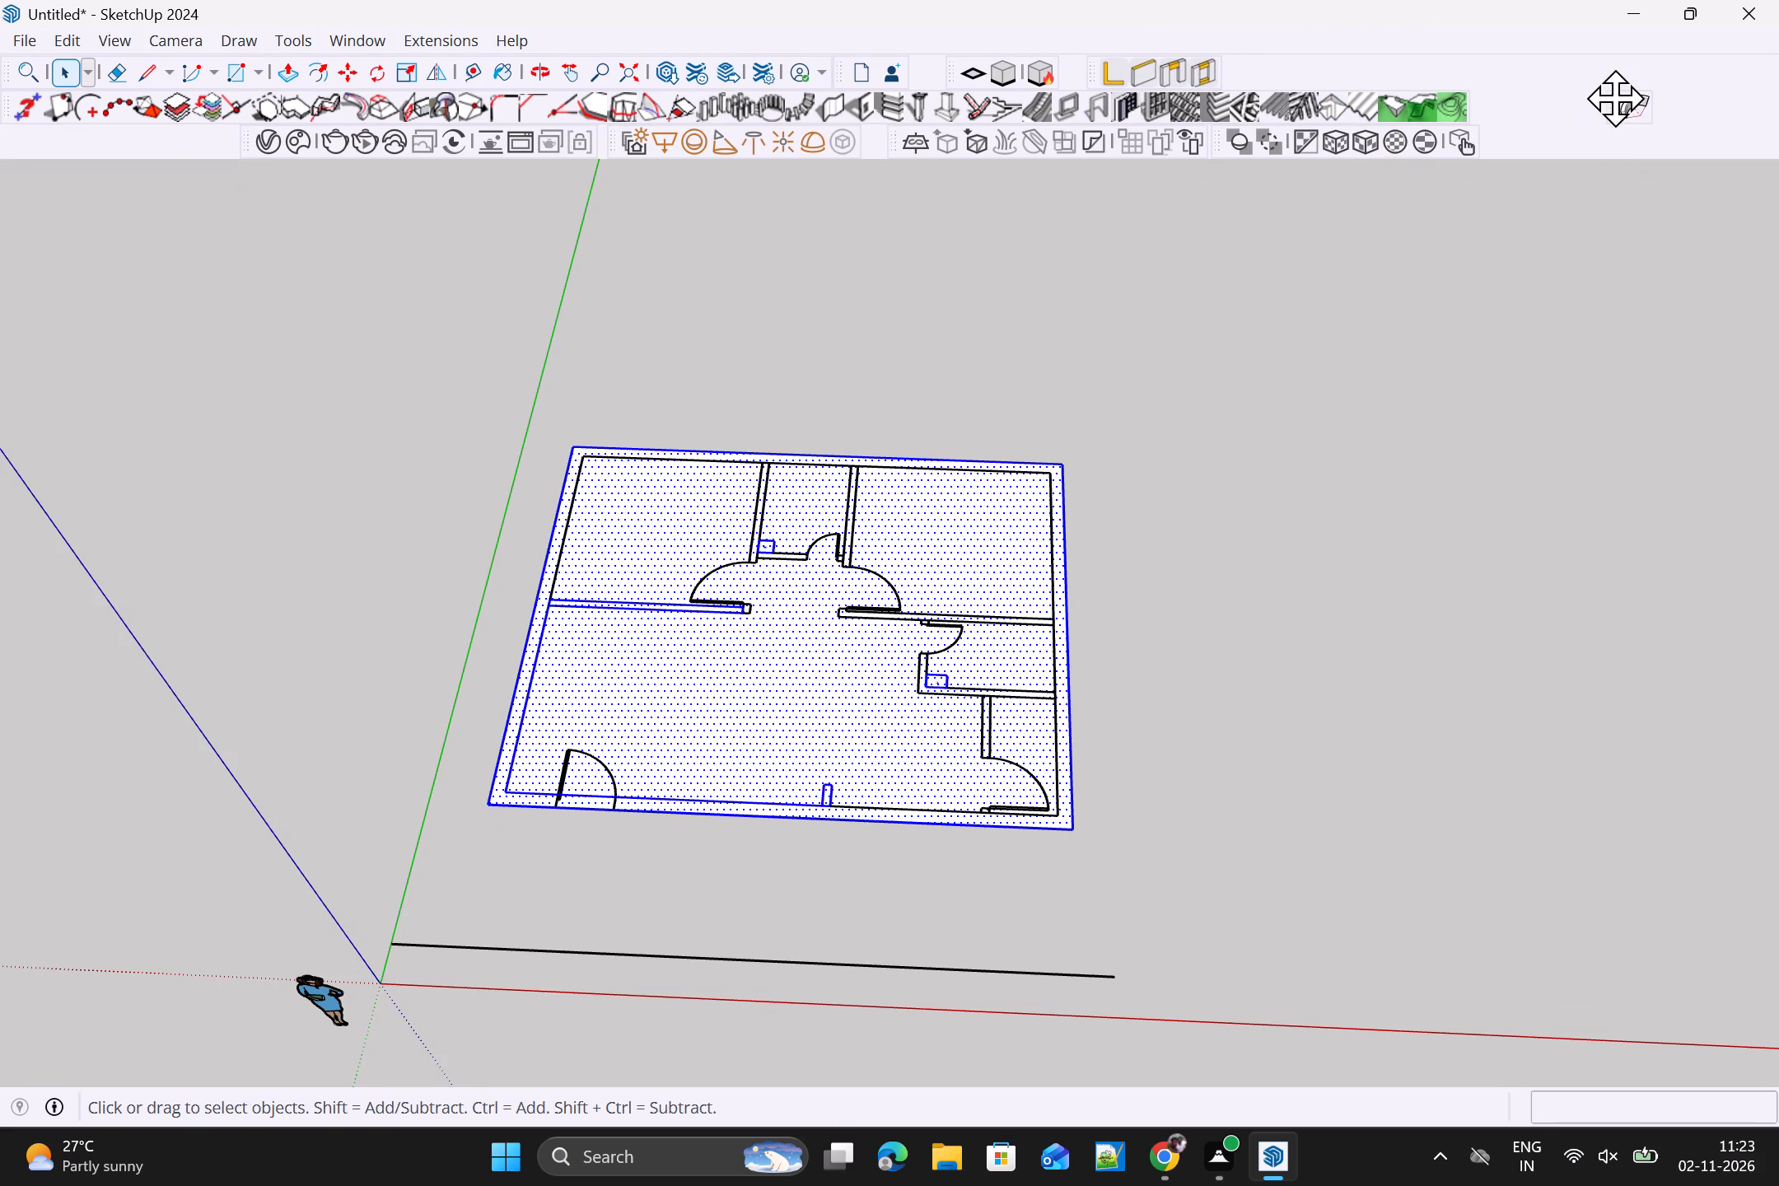
drag(1613, 98, 1258, 62)
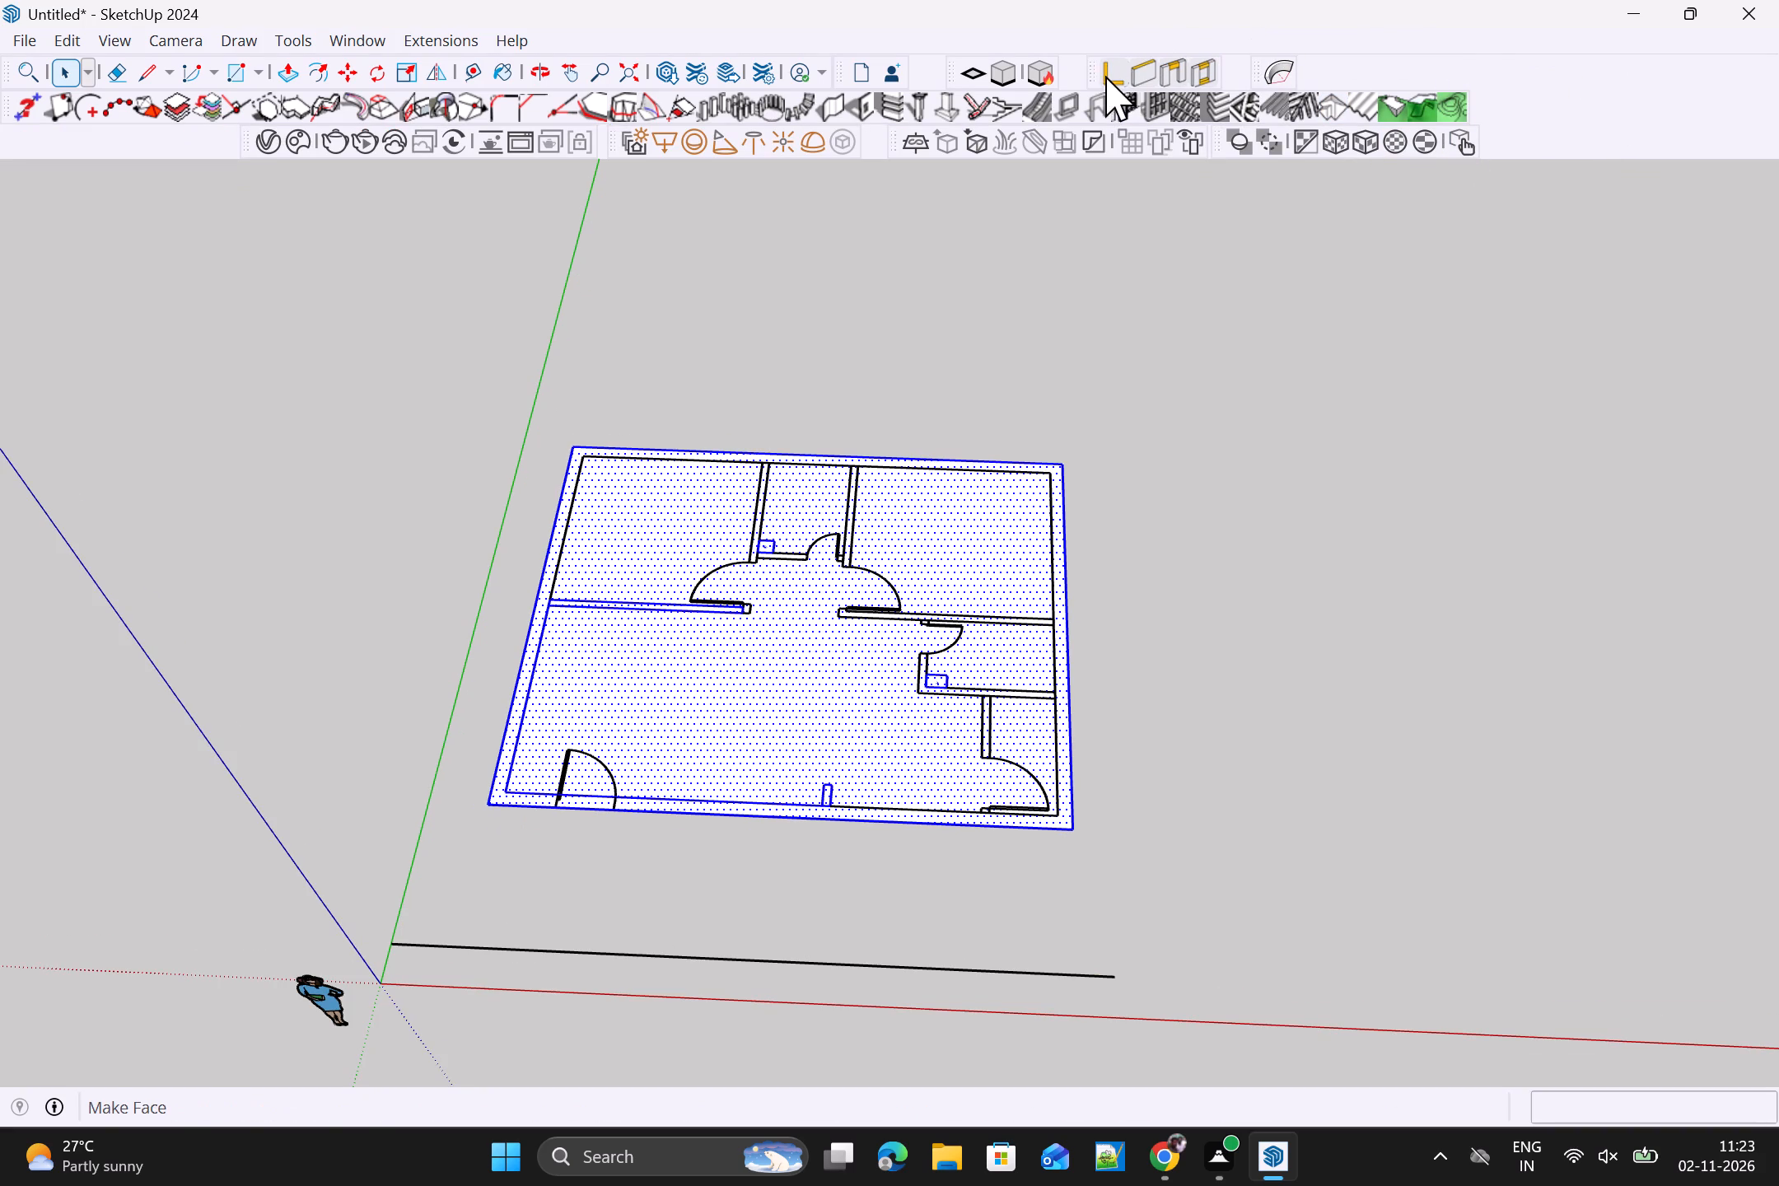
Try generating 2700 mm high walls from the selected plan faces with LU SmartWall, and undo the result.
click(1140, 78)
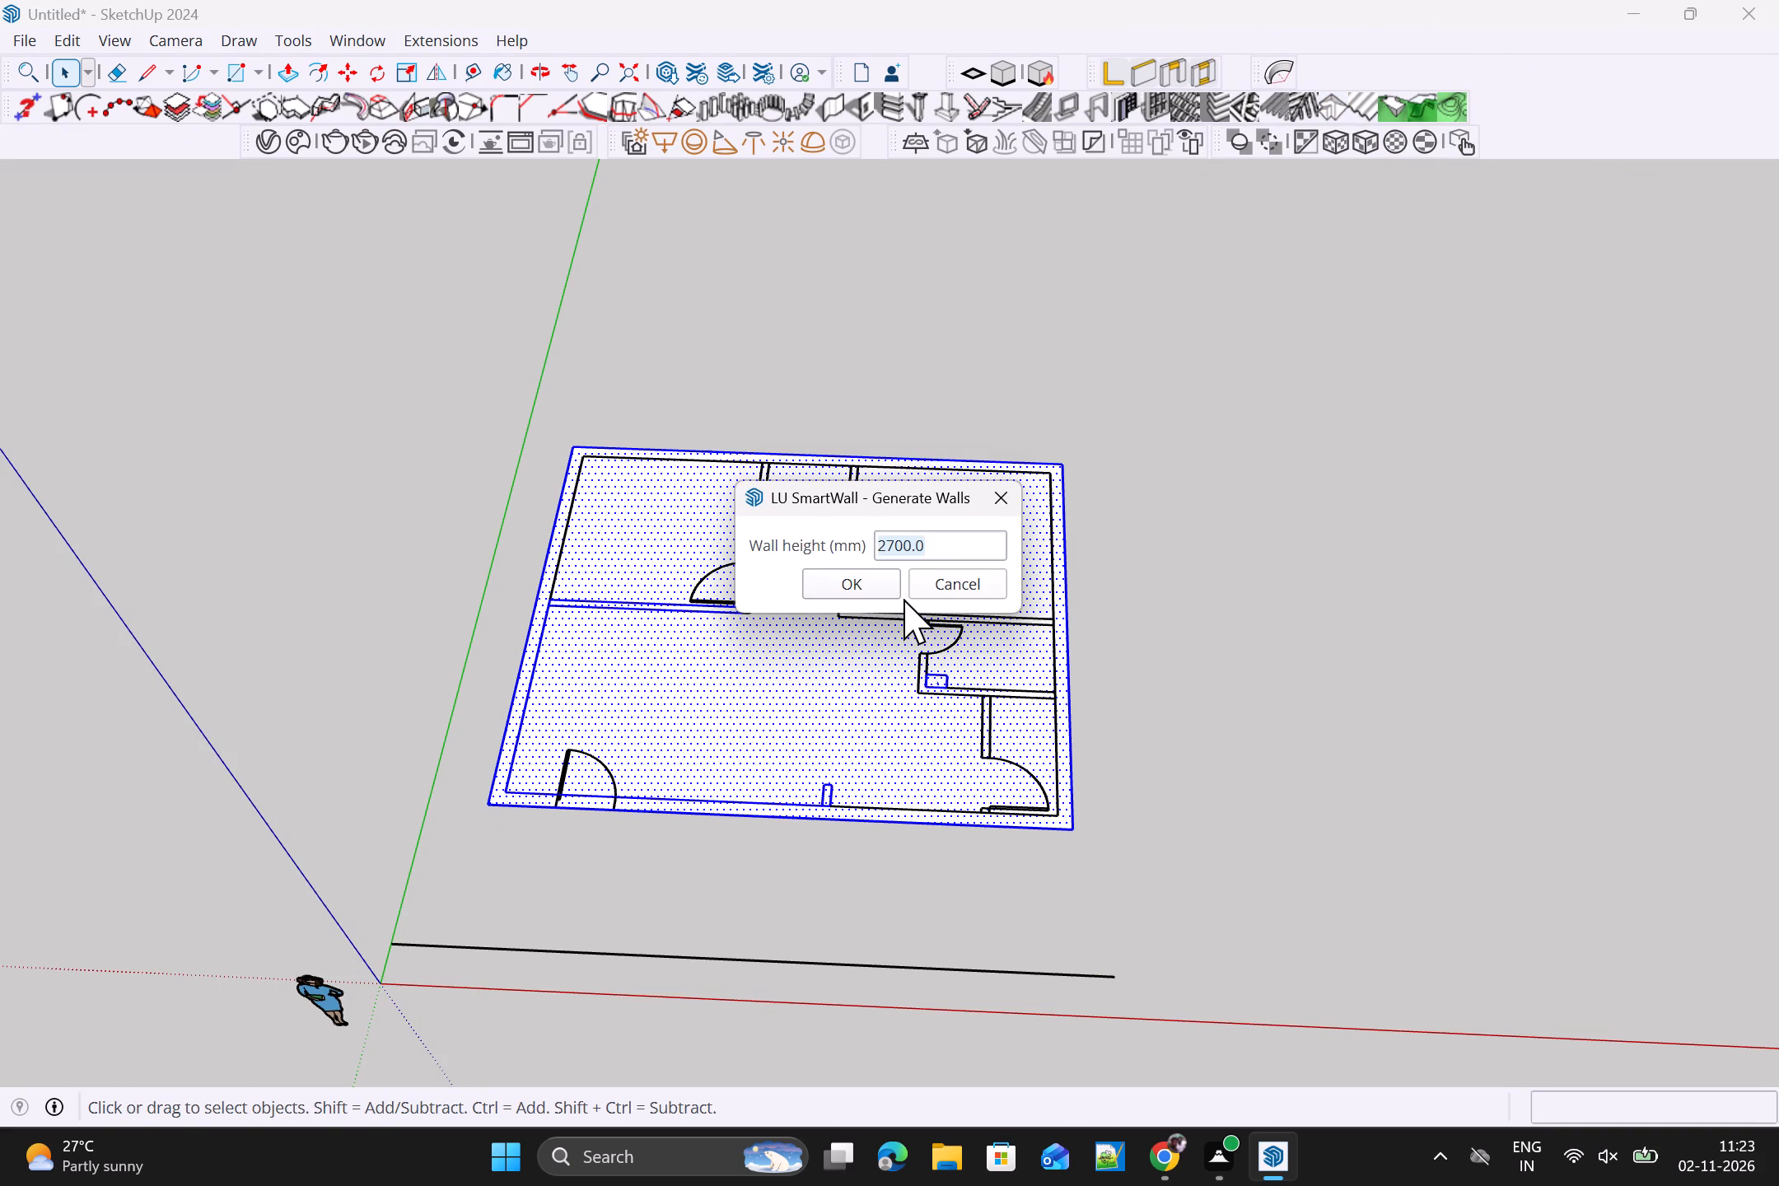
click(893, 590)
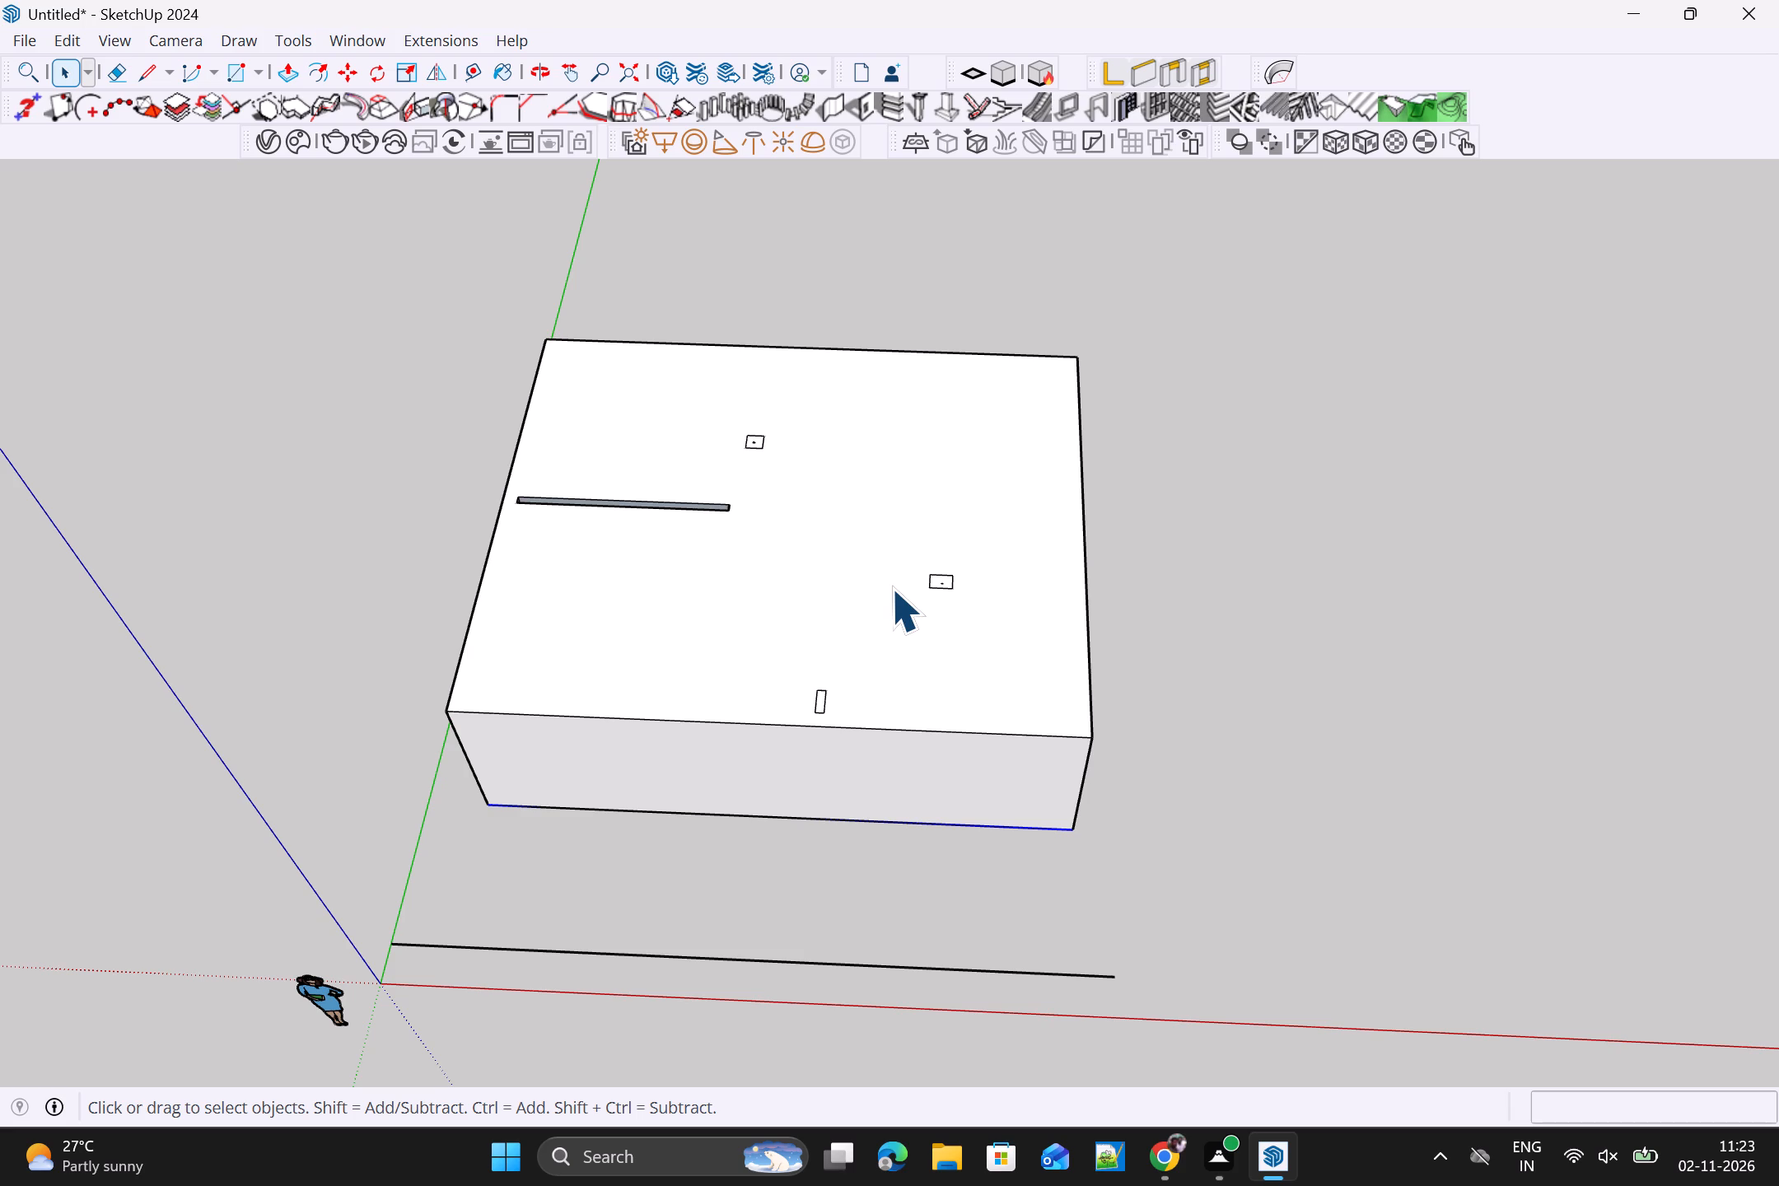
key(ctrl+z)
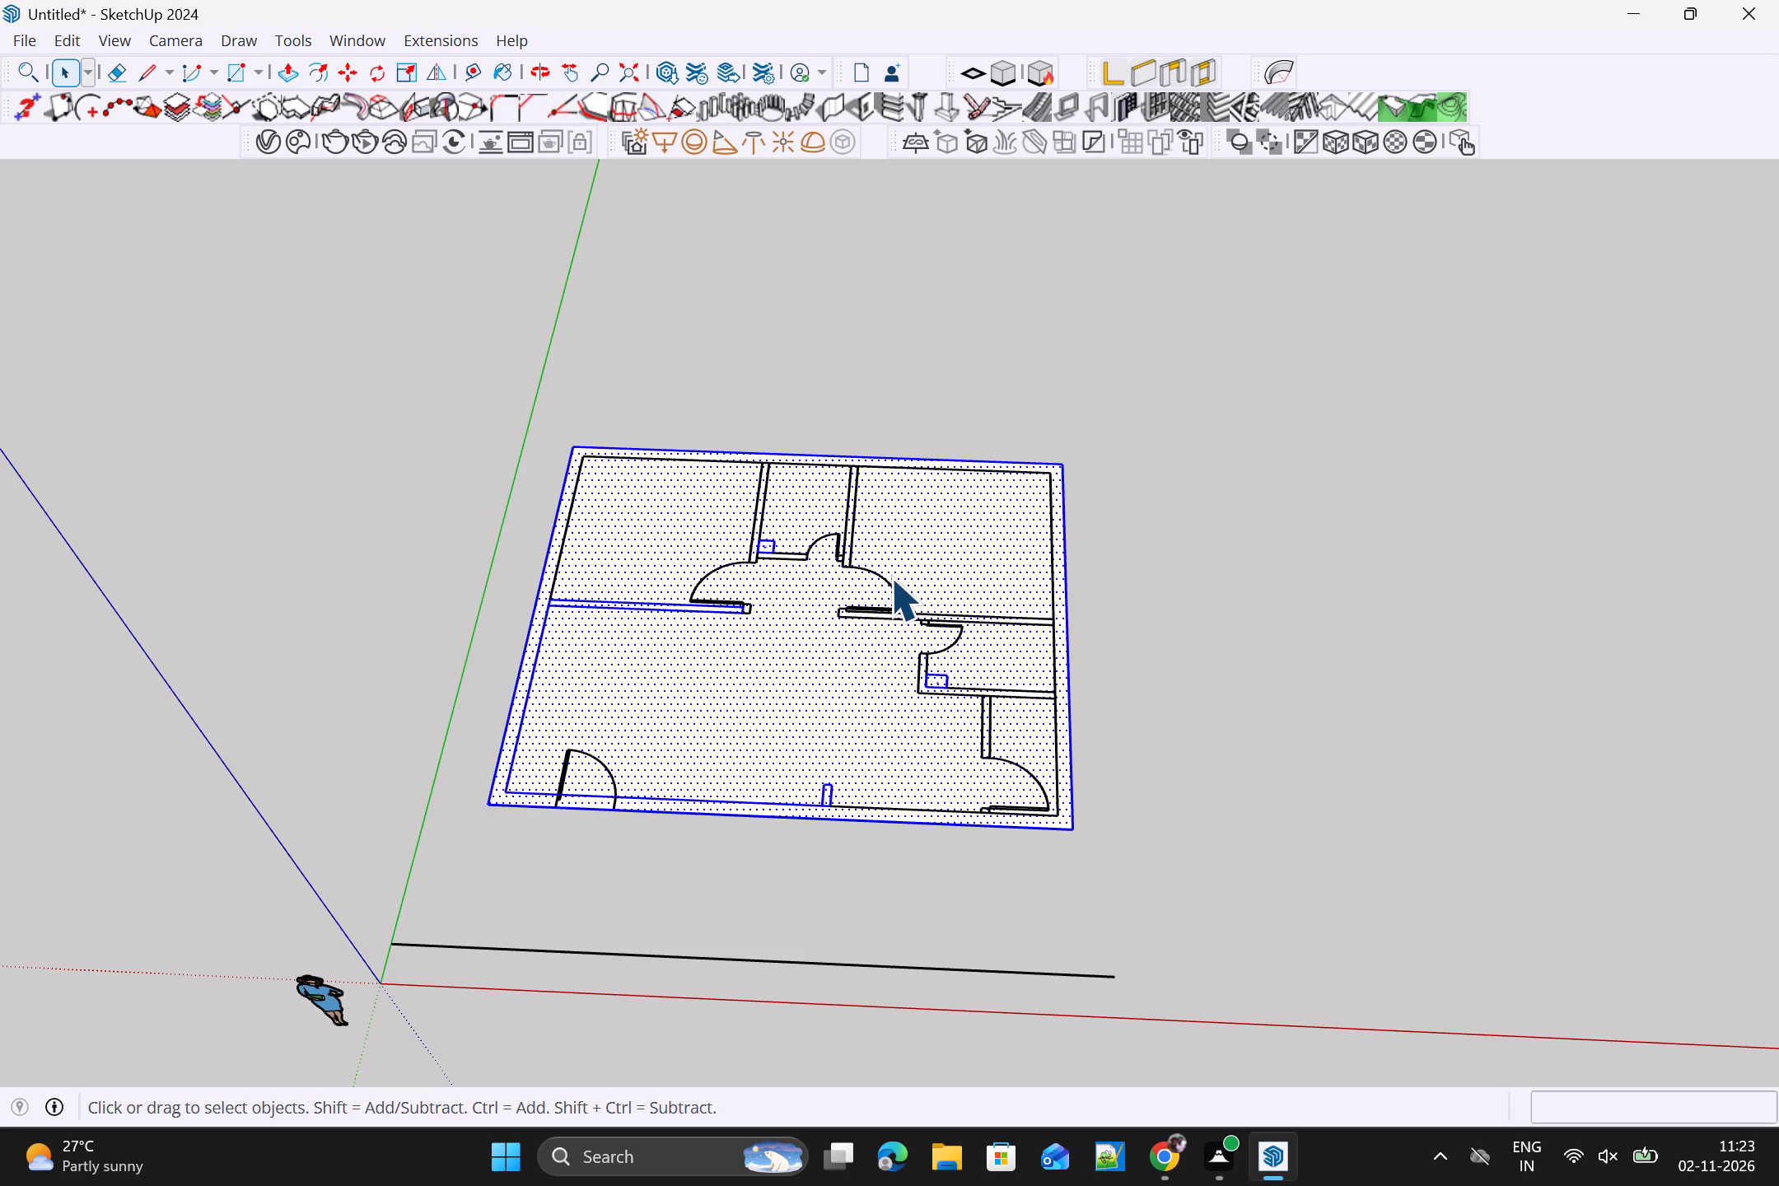
Delete the large face covering the rooms and outer walls, keeping the plan's outlines and small wall faces.
click(824, 679)
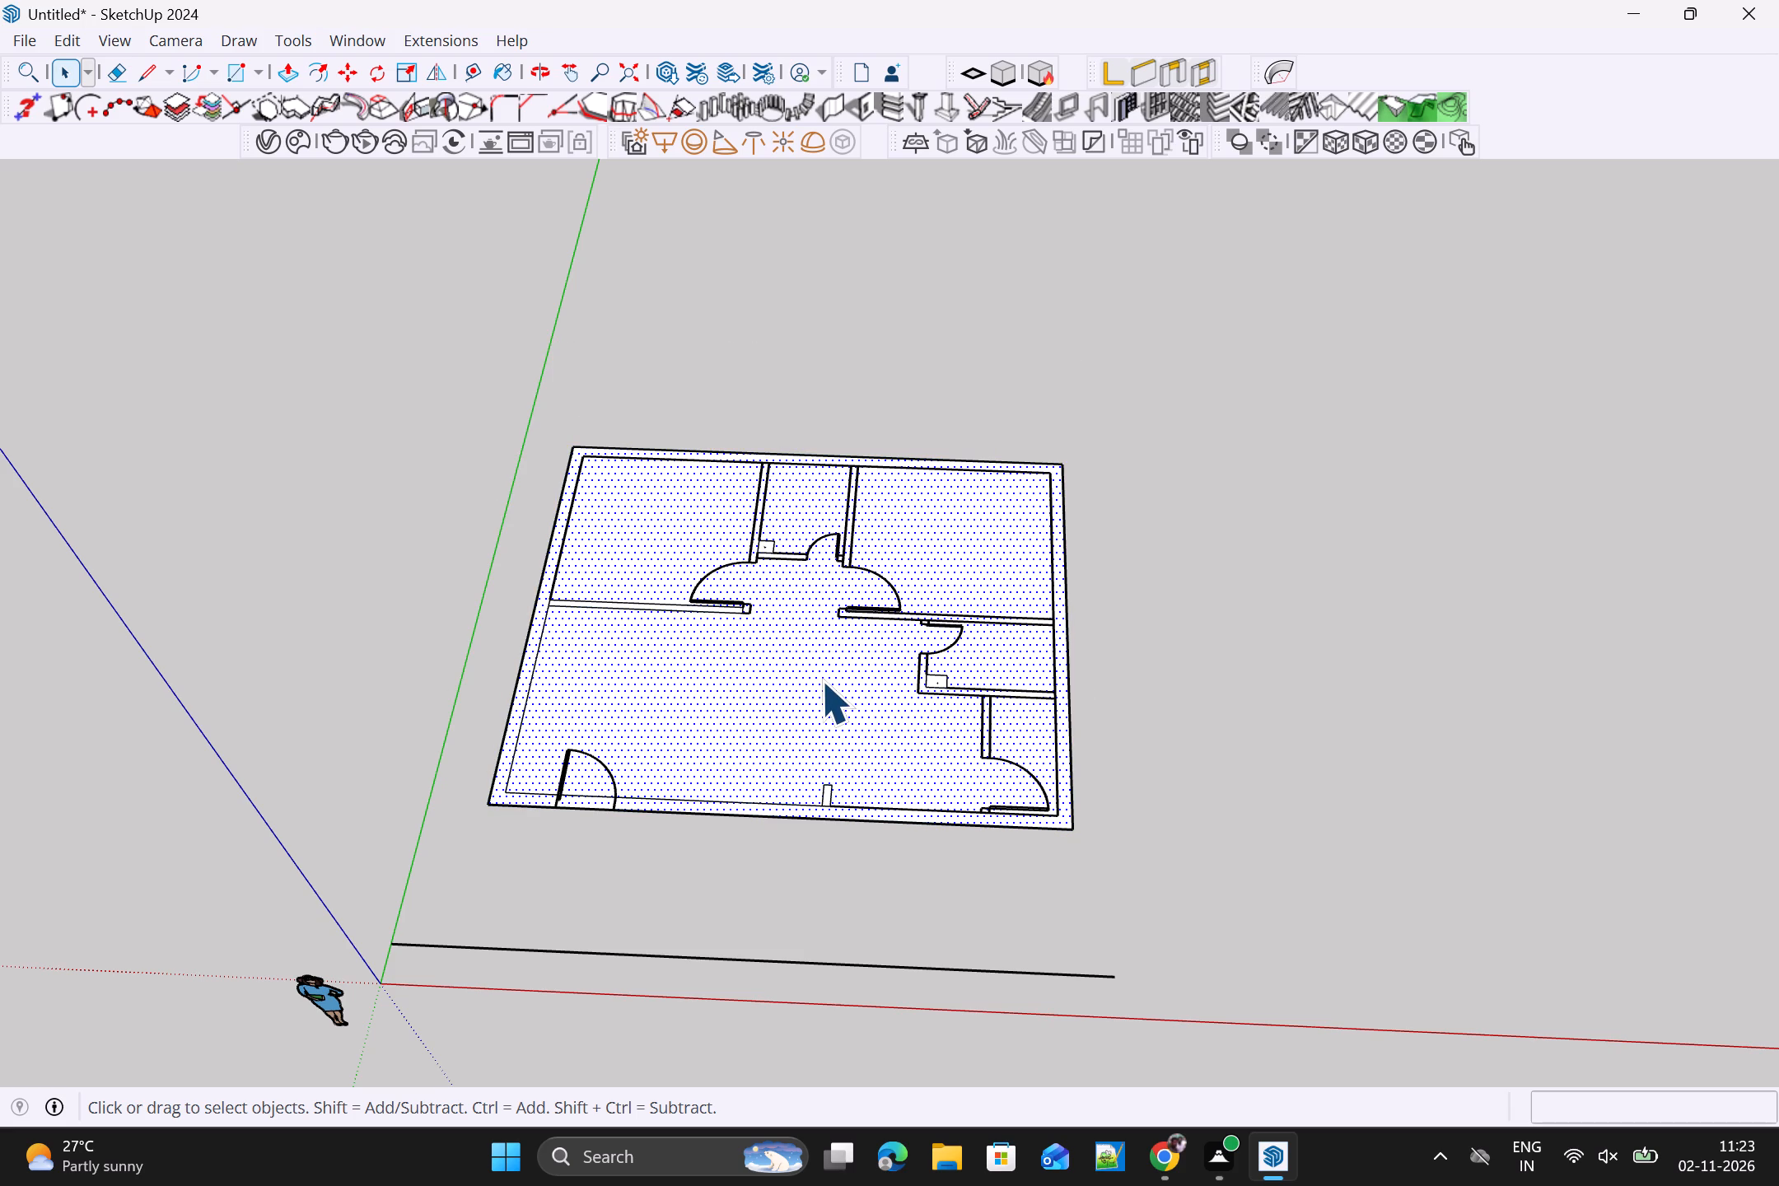
click(821, 680)
key(Delete)
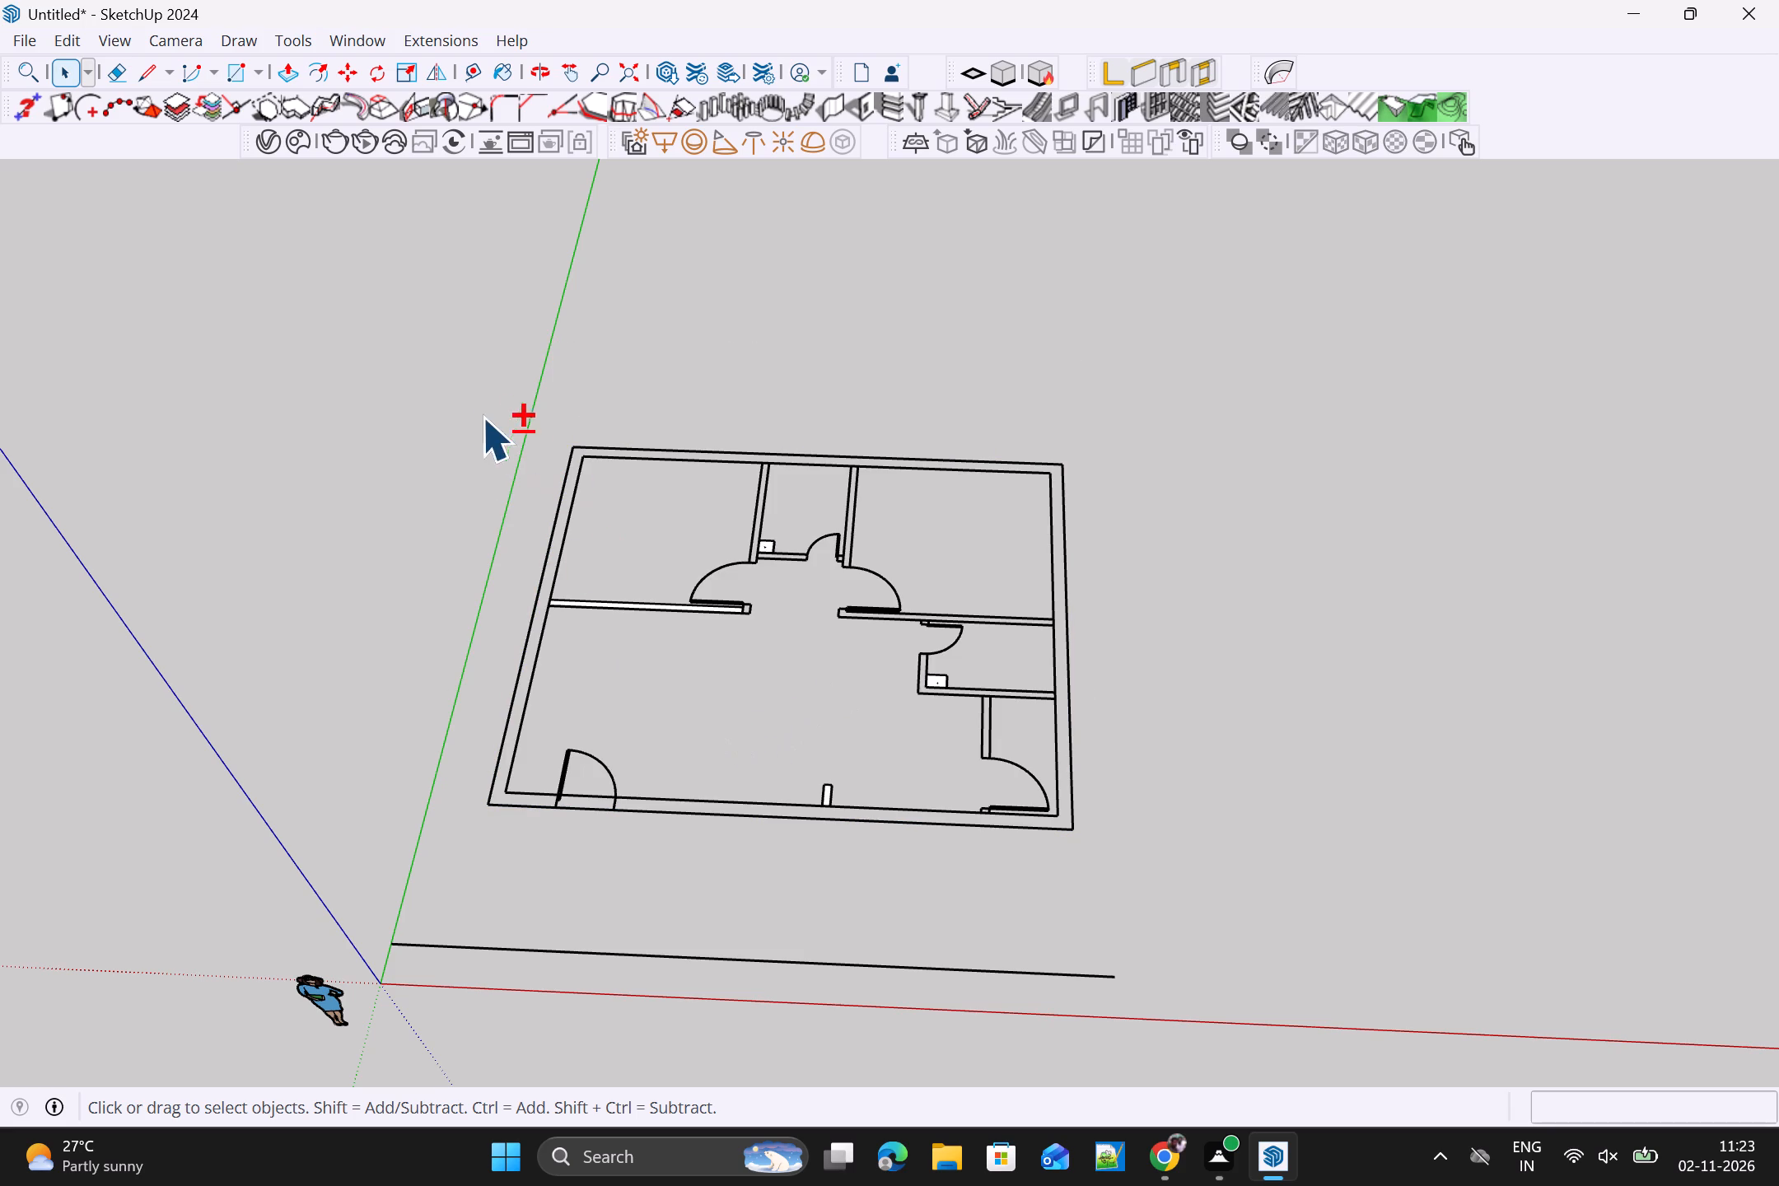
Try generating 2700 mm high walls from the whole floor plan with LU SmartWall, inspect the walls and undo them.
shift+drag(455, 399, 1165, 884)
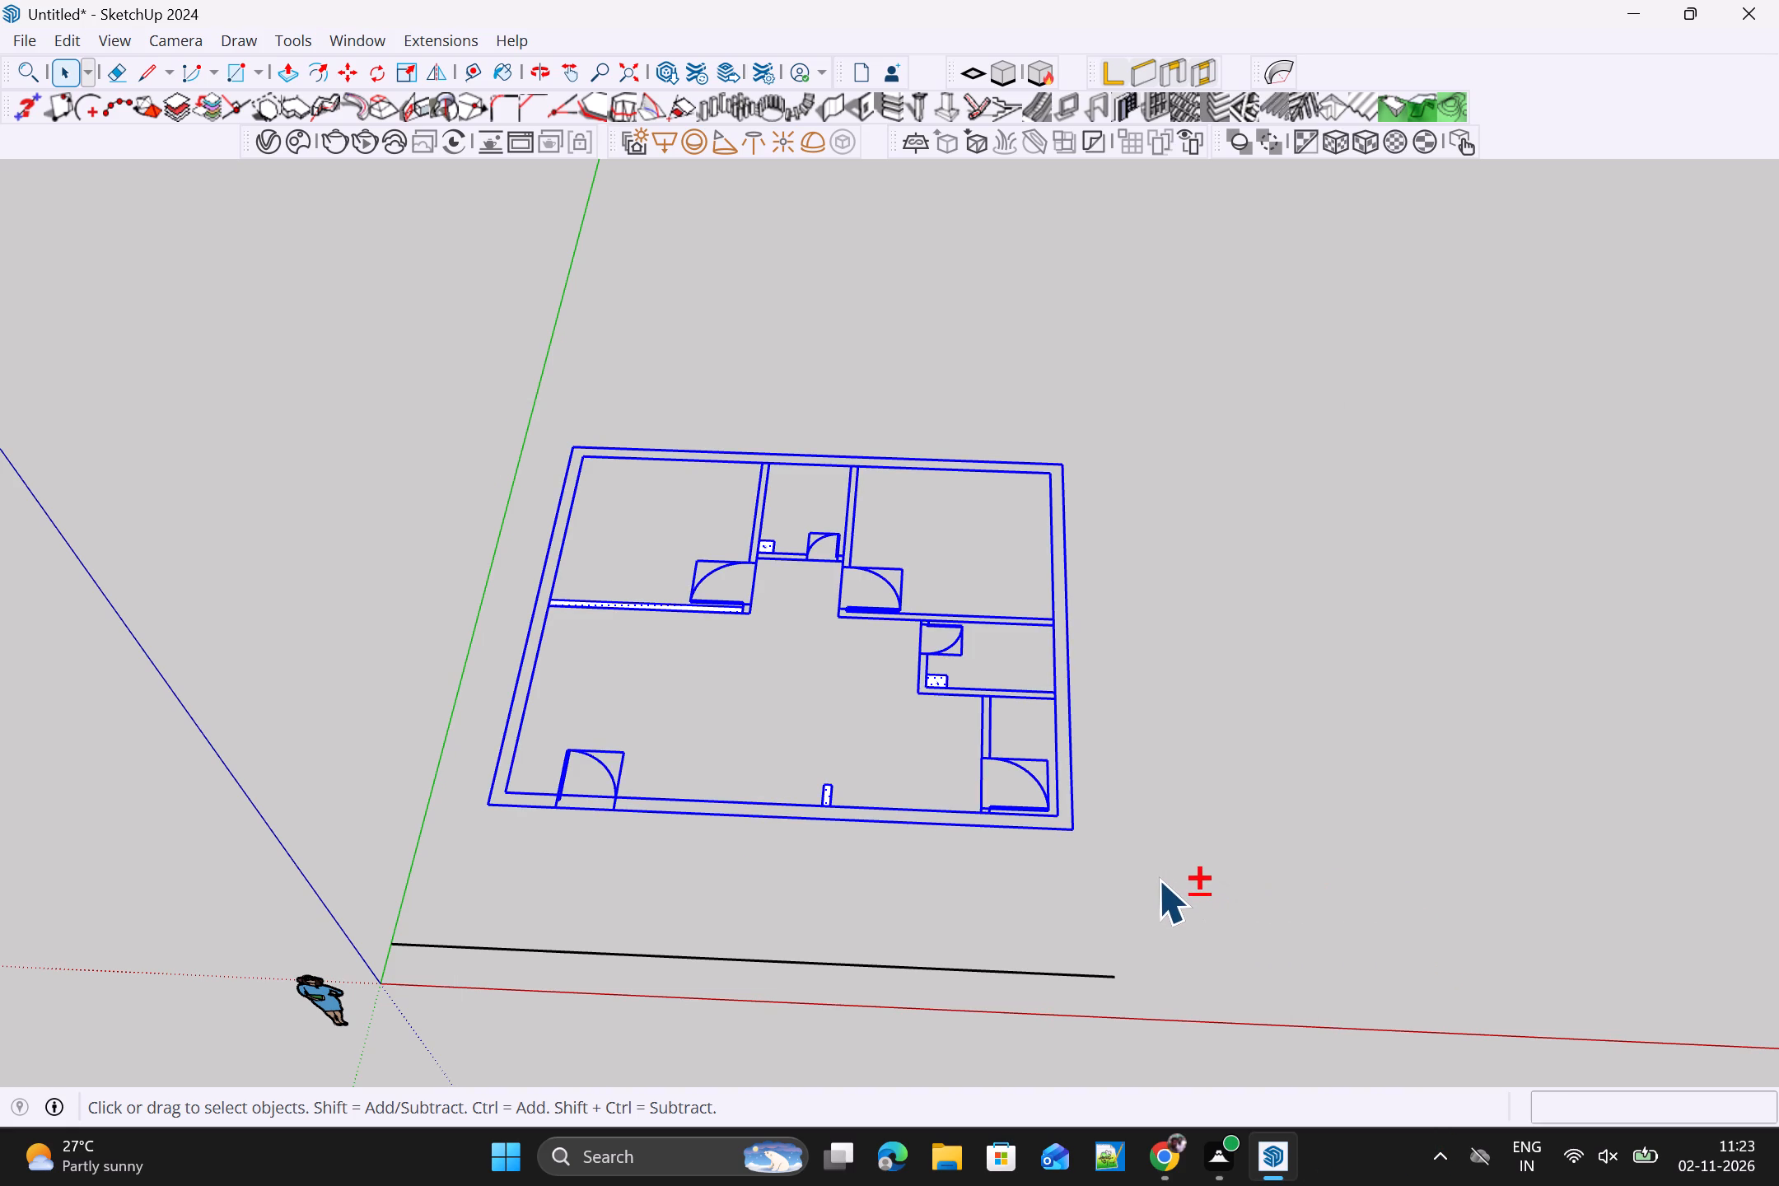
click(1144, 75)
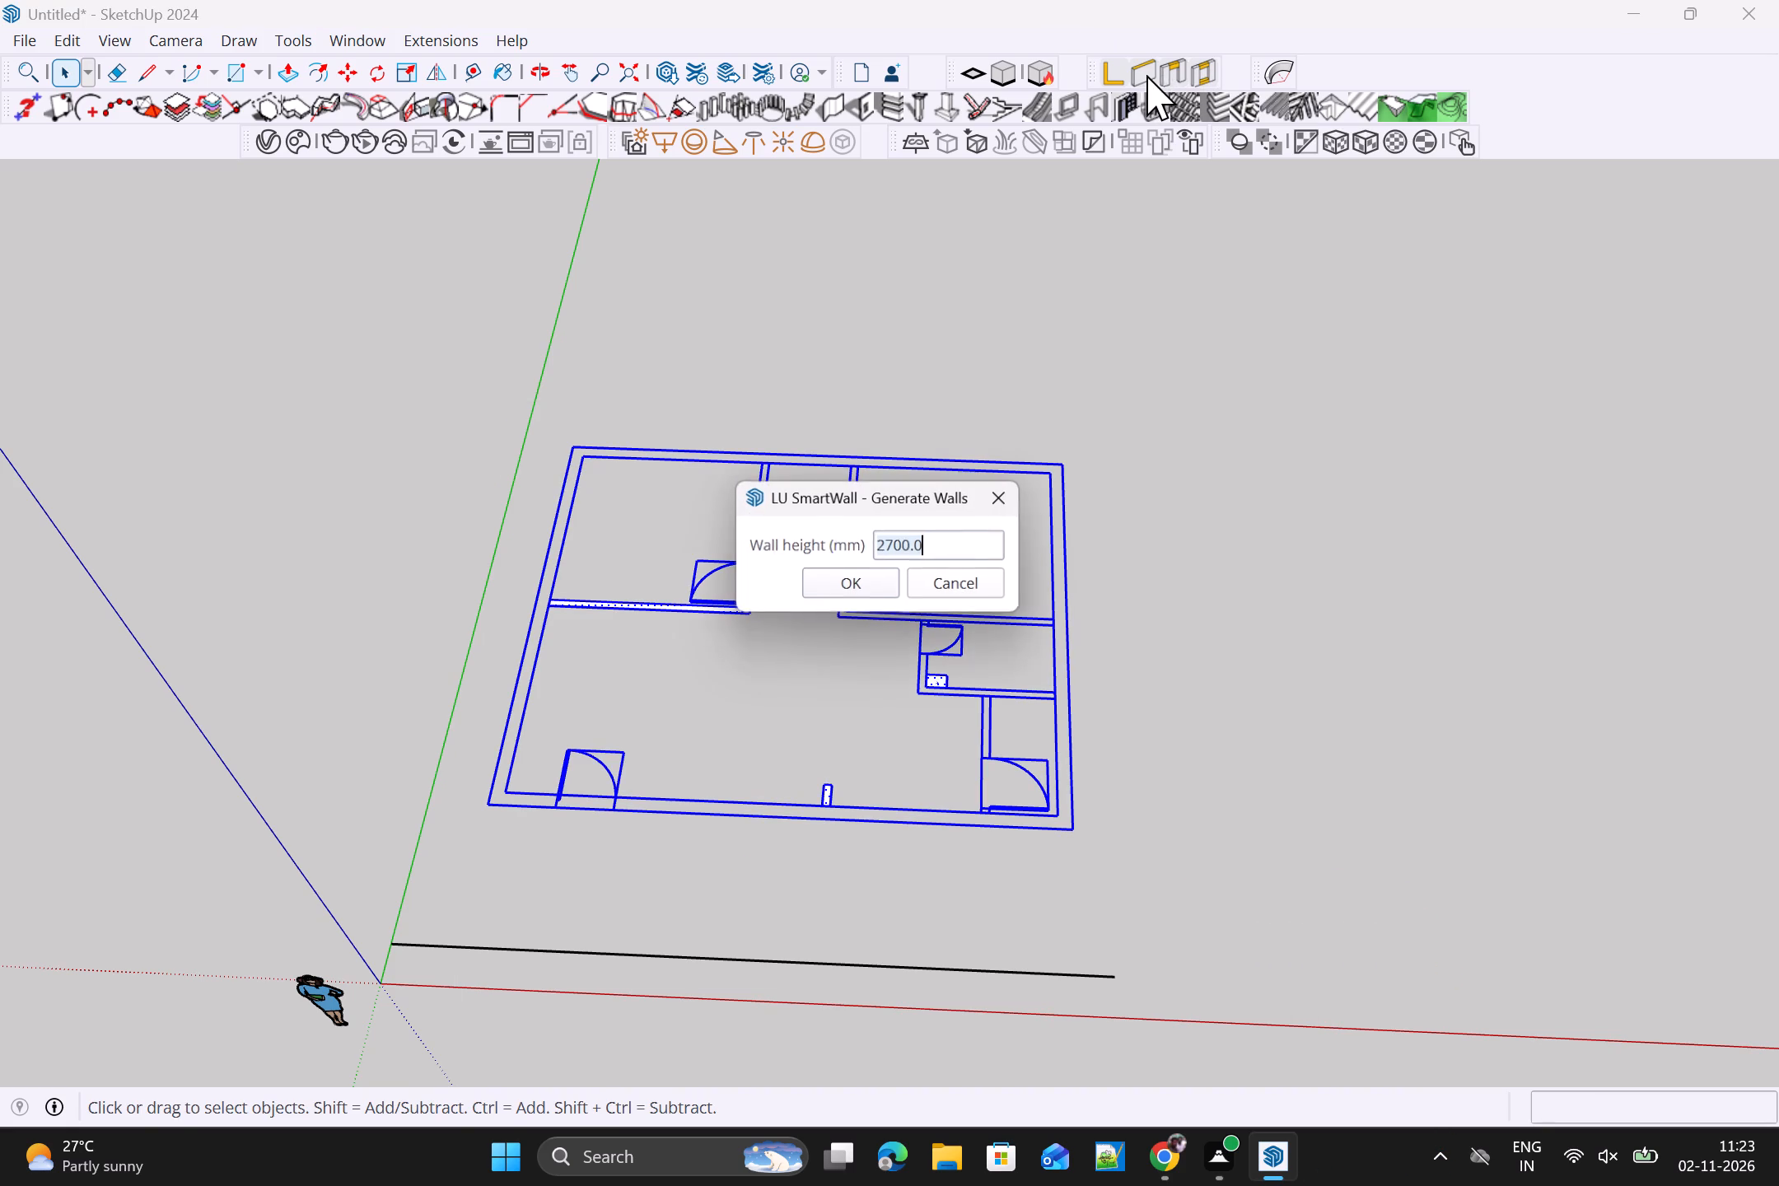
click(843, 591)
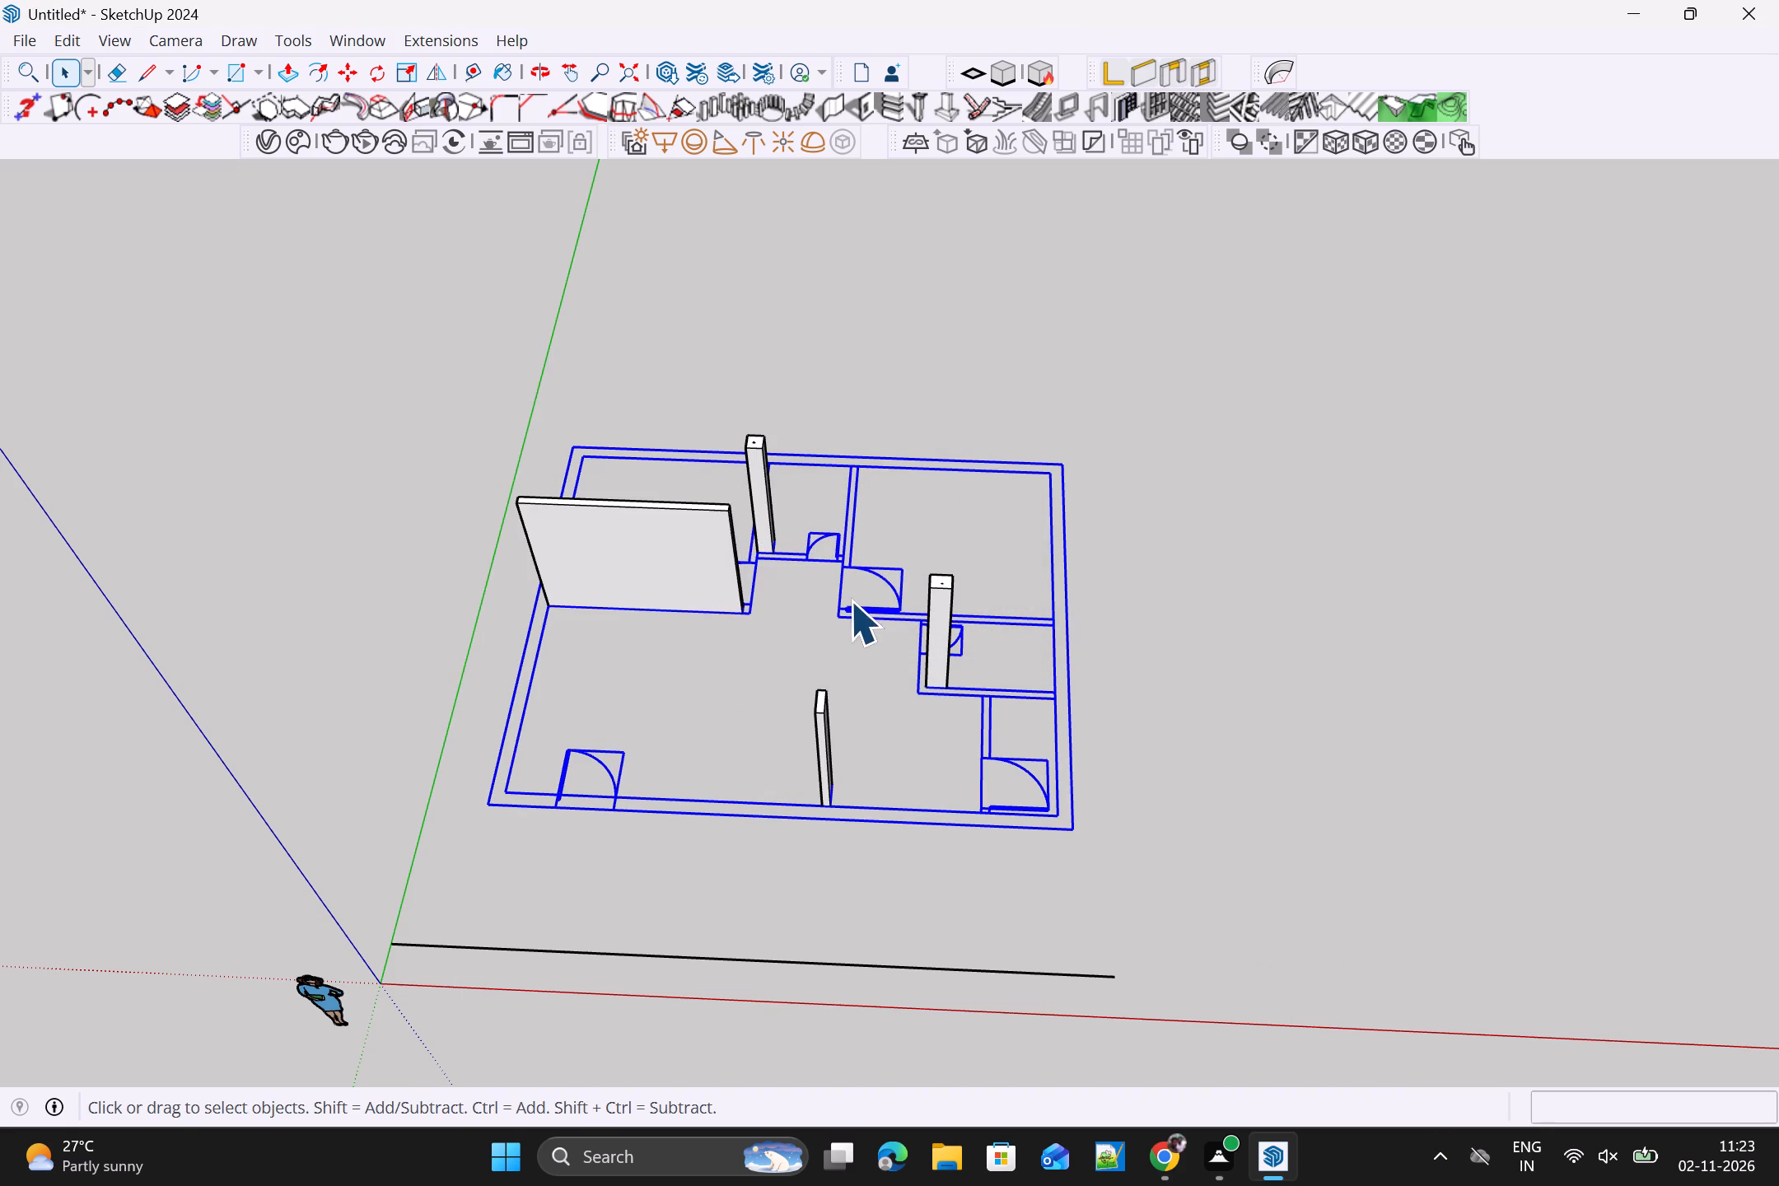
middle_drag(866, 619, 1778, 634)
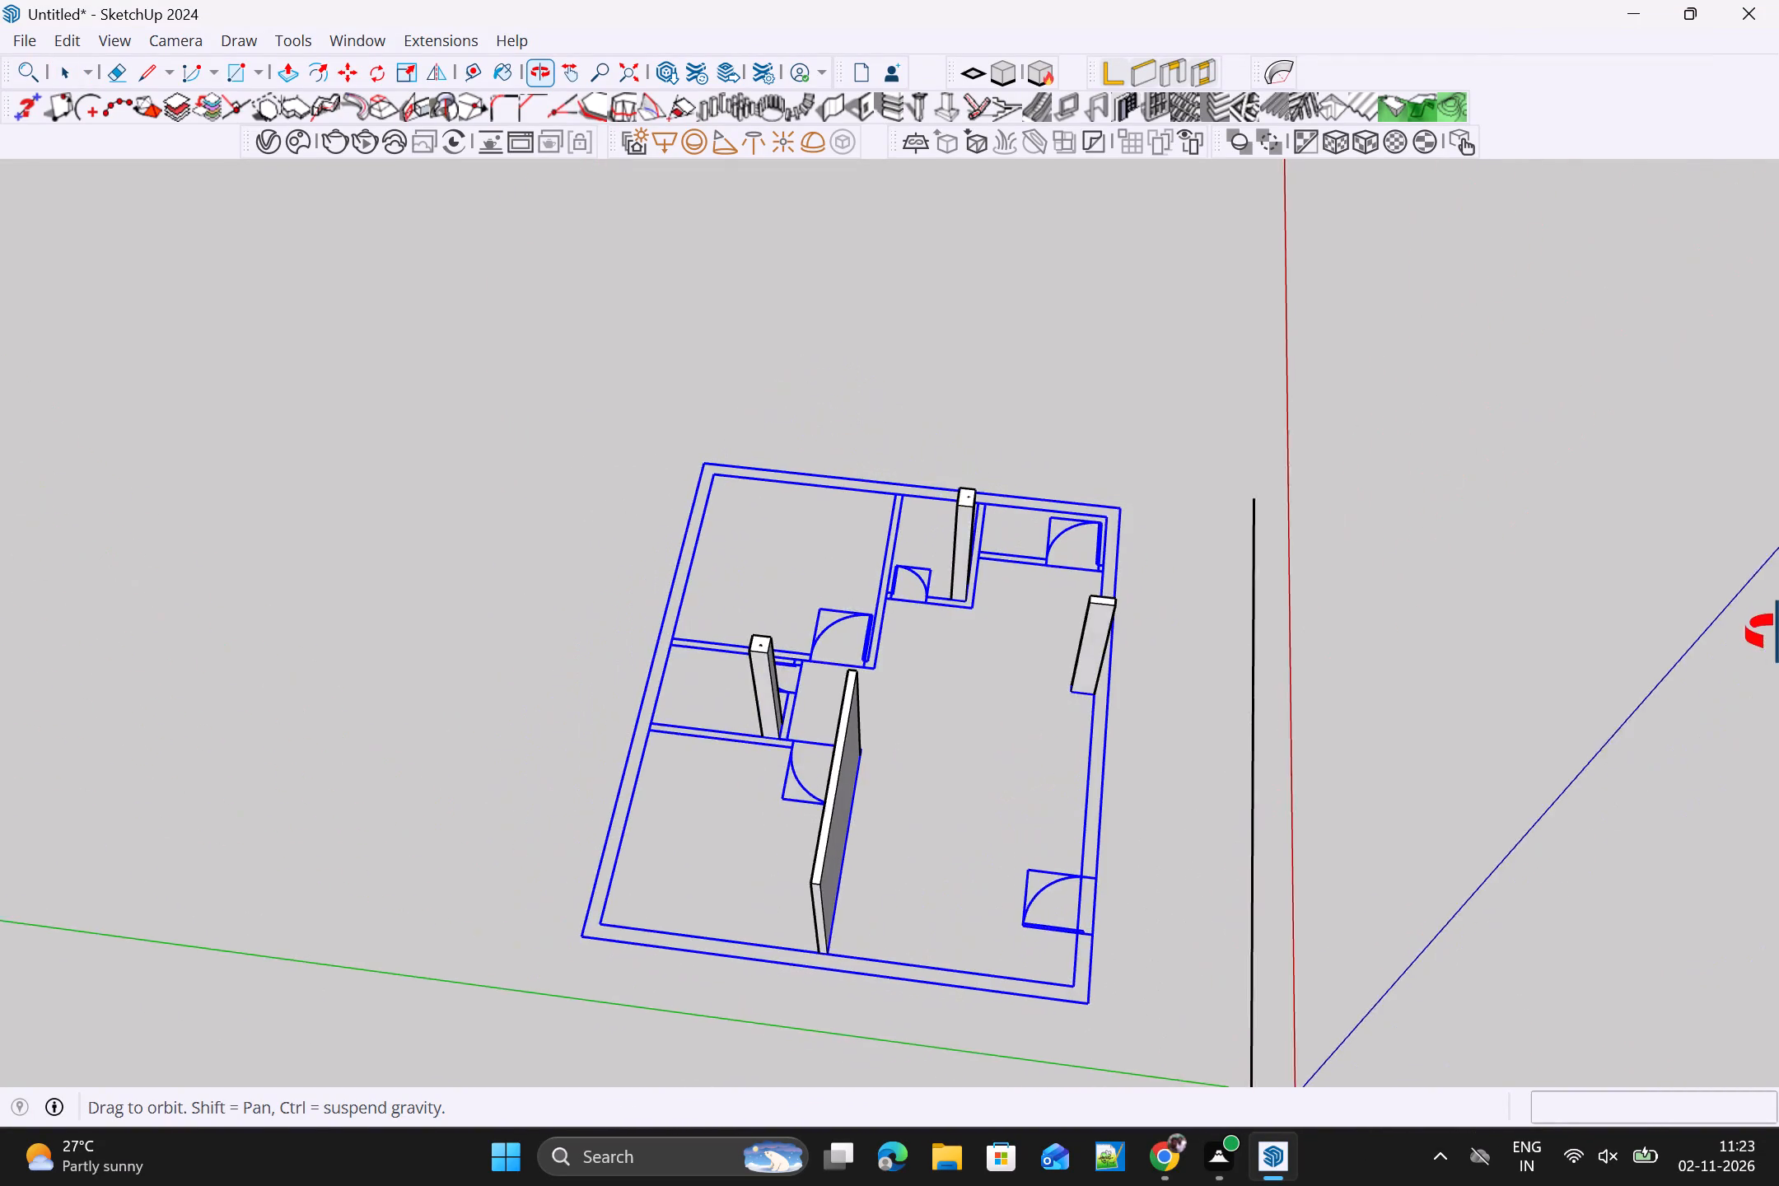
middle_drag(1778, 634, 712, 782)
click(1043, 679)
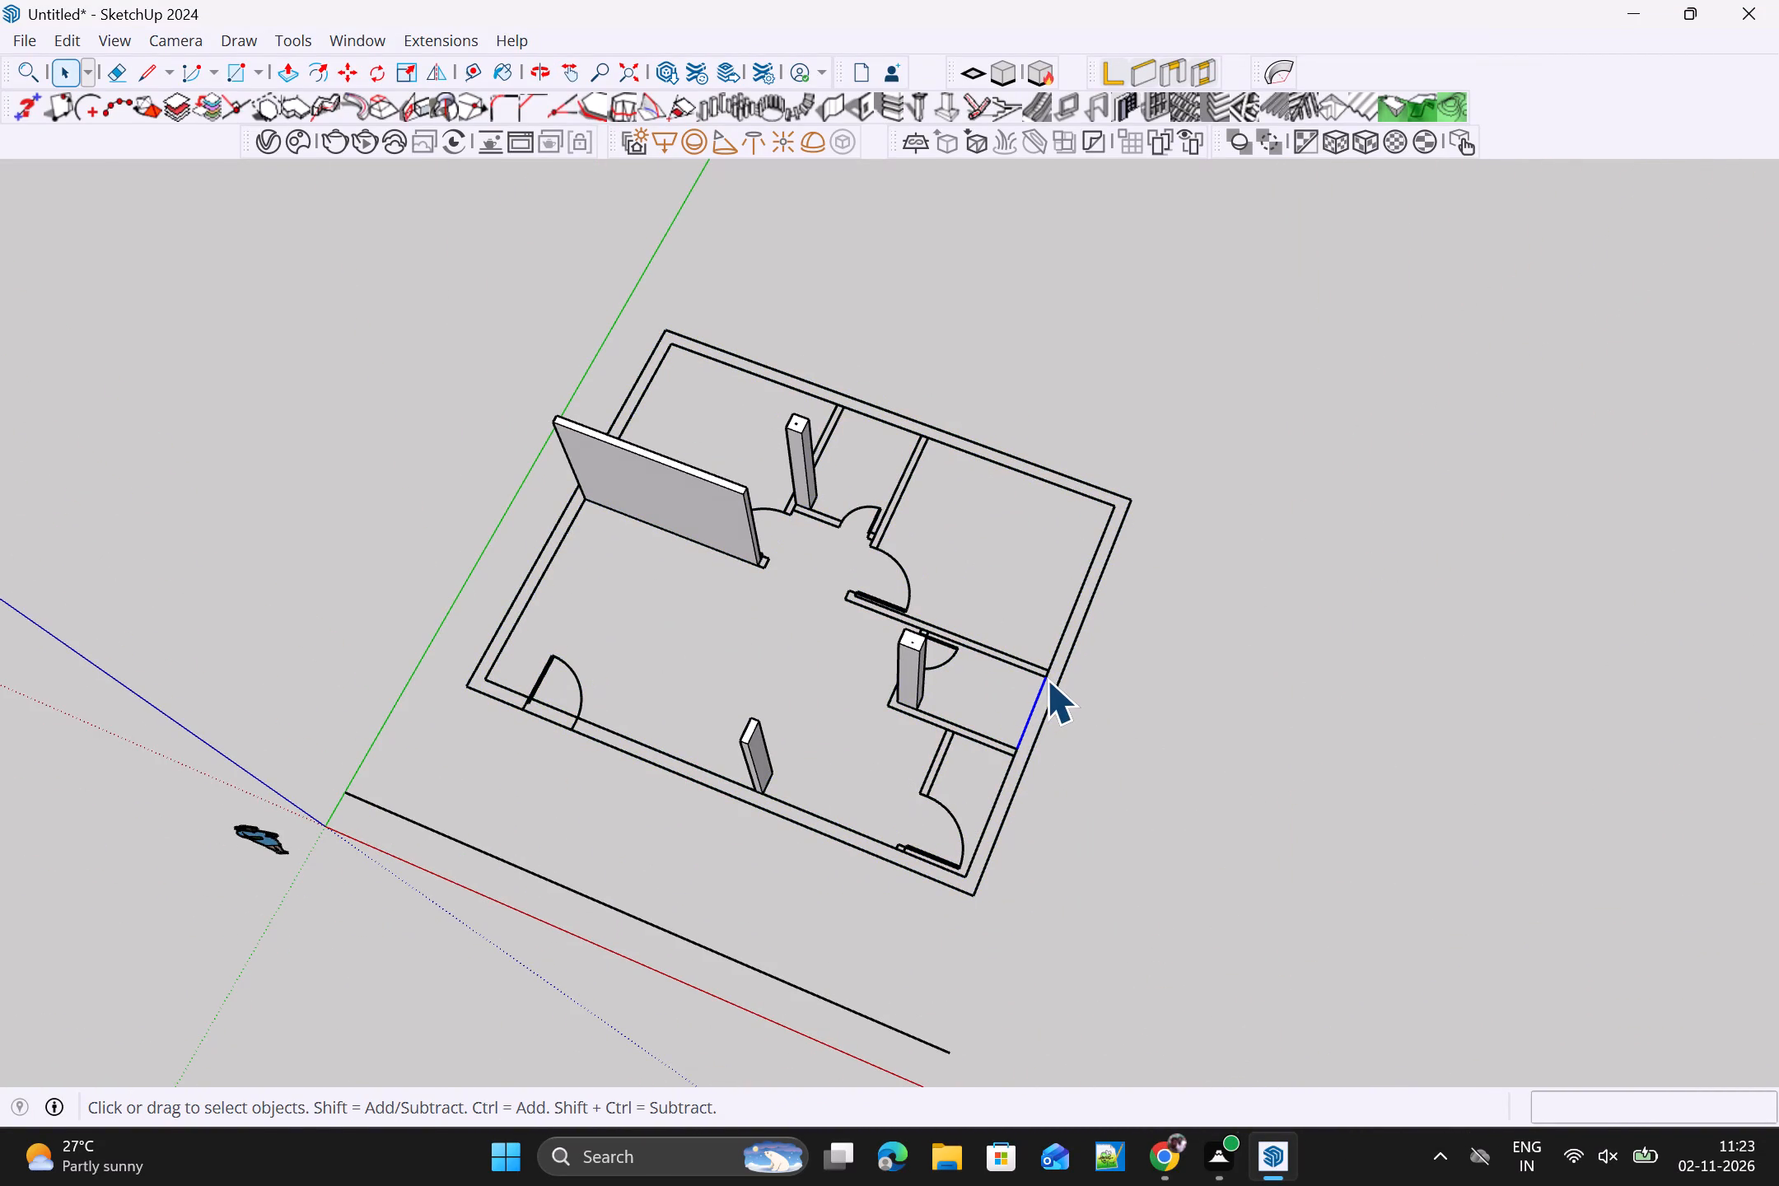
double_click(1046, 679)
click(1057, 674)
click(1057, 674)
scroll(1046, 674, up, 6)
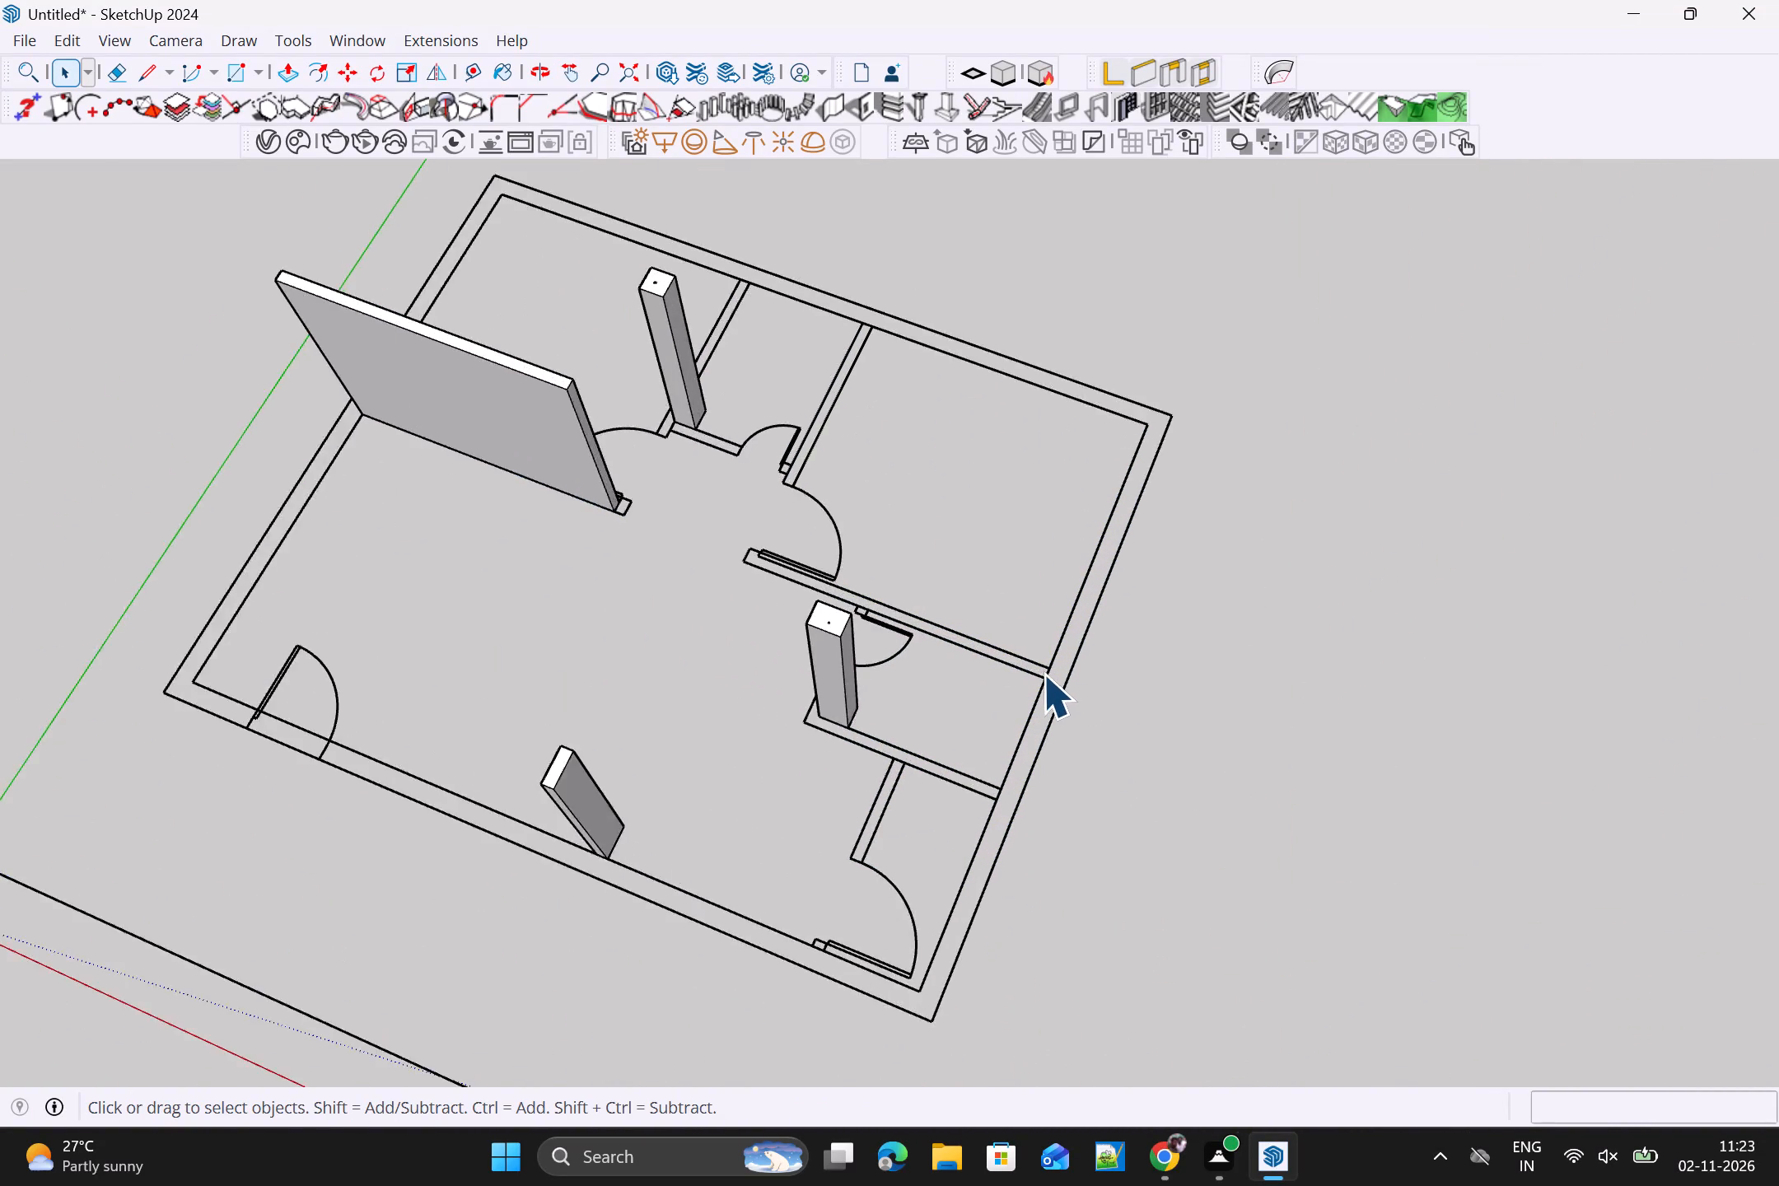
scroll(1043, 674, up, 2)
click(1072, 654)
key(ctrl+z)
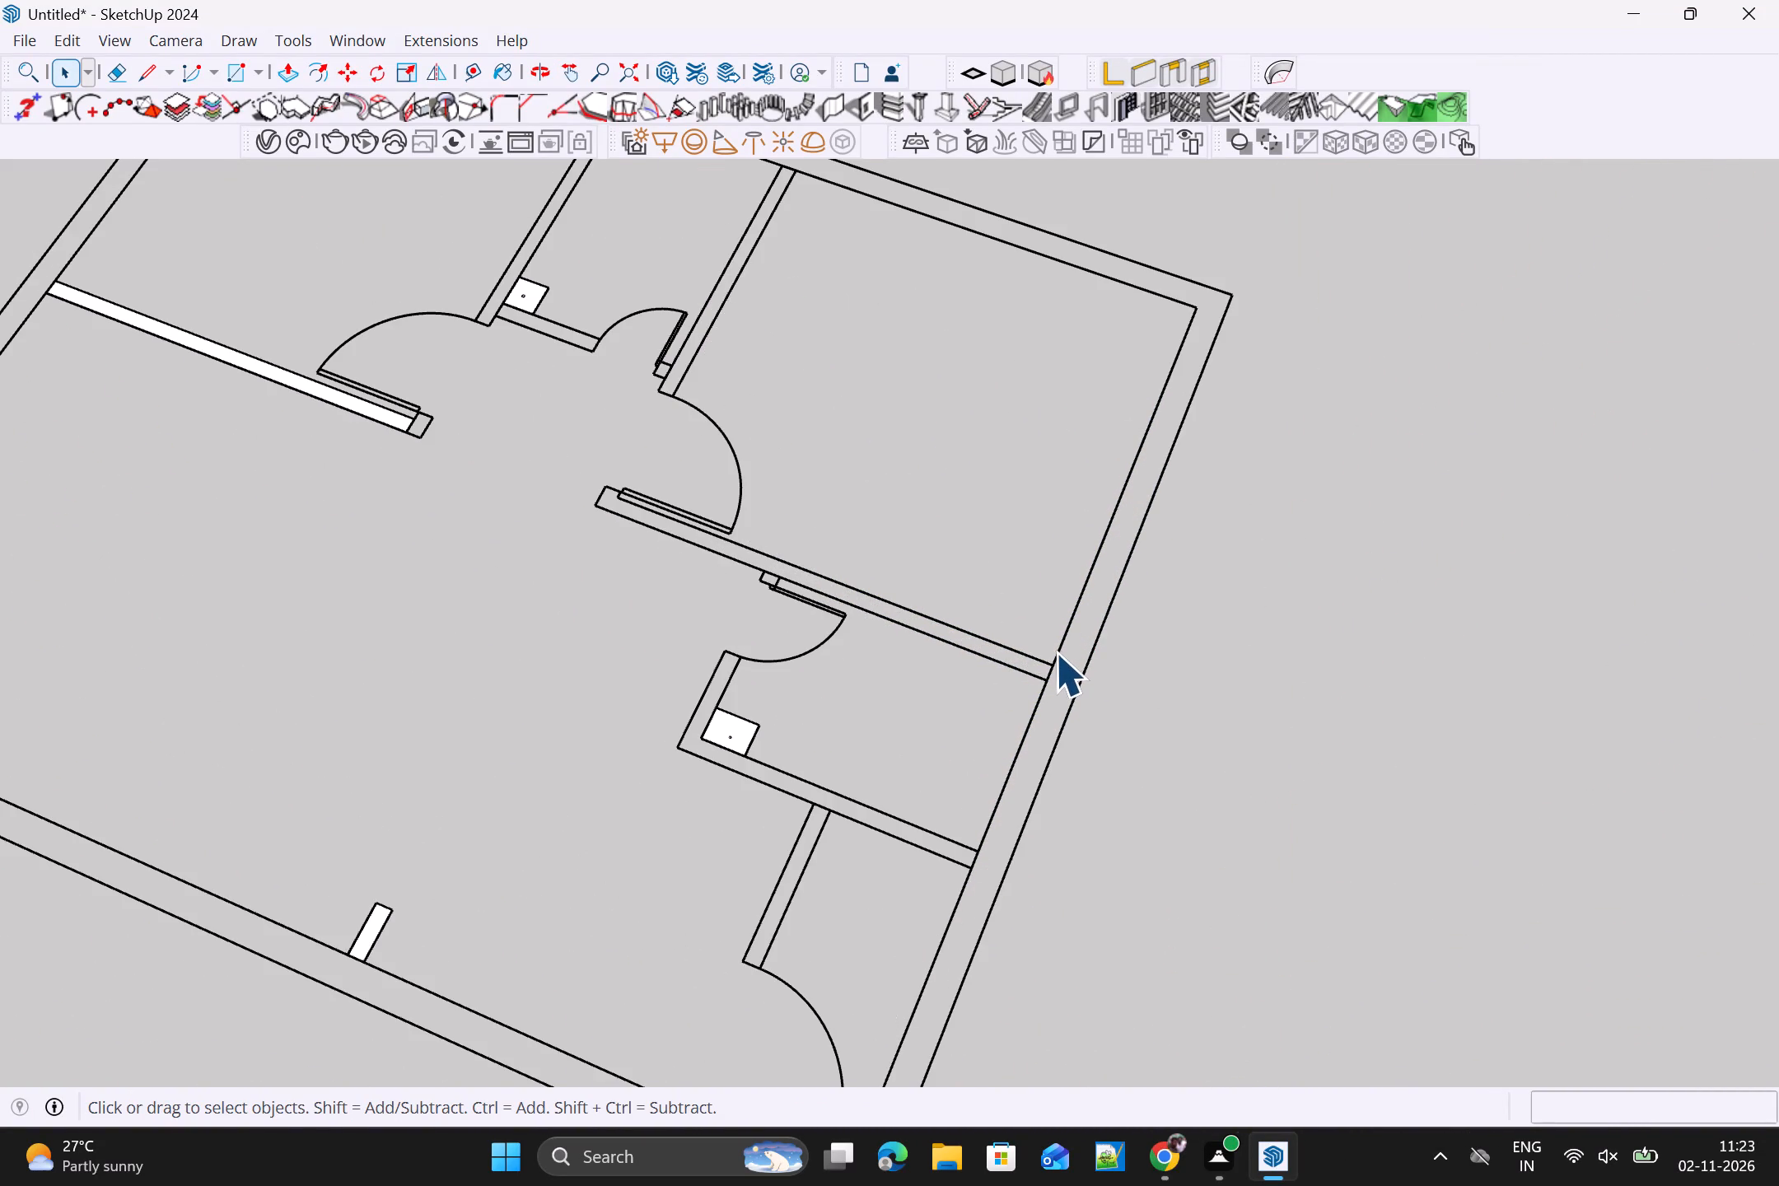
Examine the outer wall's outer and inner outlines for continuity by selecting their edges.
click(1068, 652)
triple_click(1078, 649)
triple_click(1078, 649)
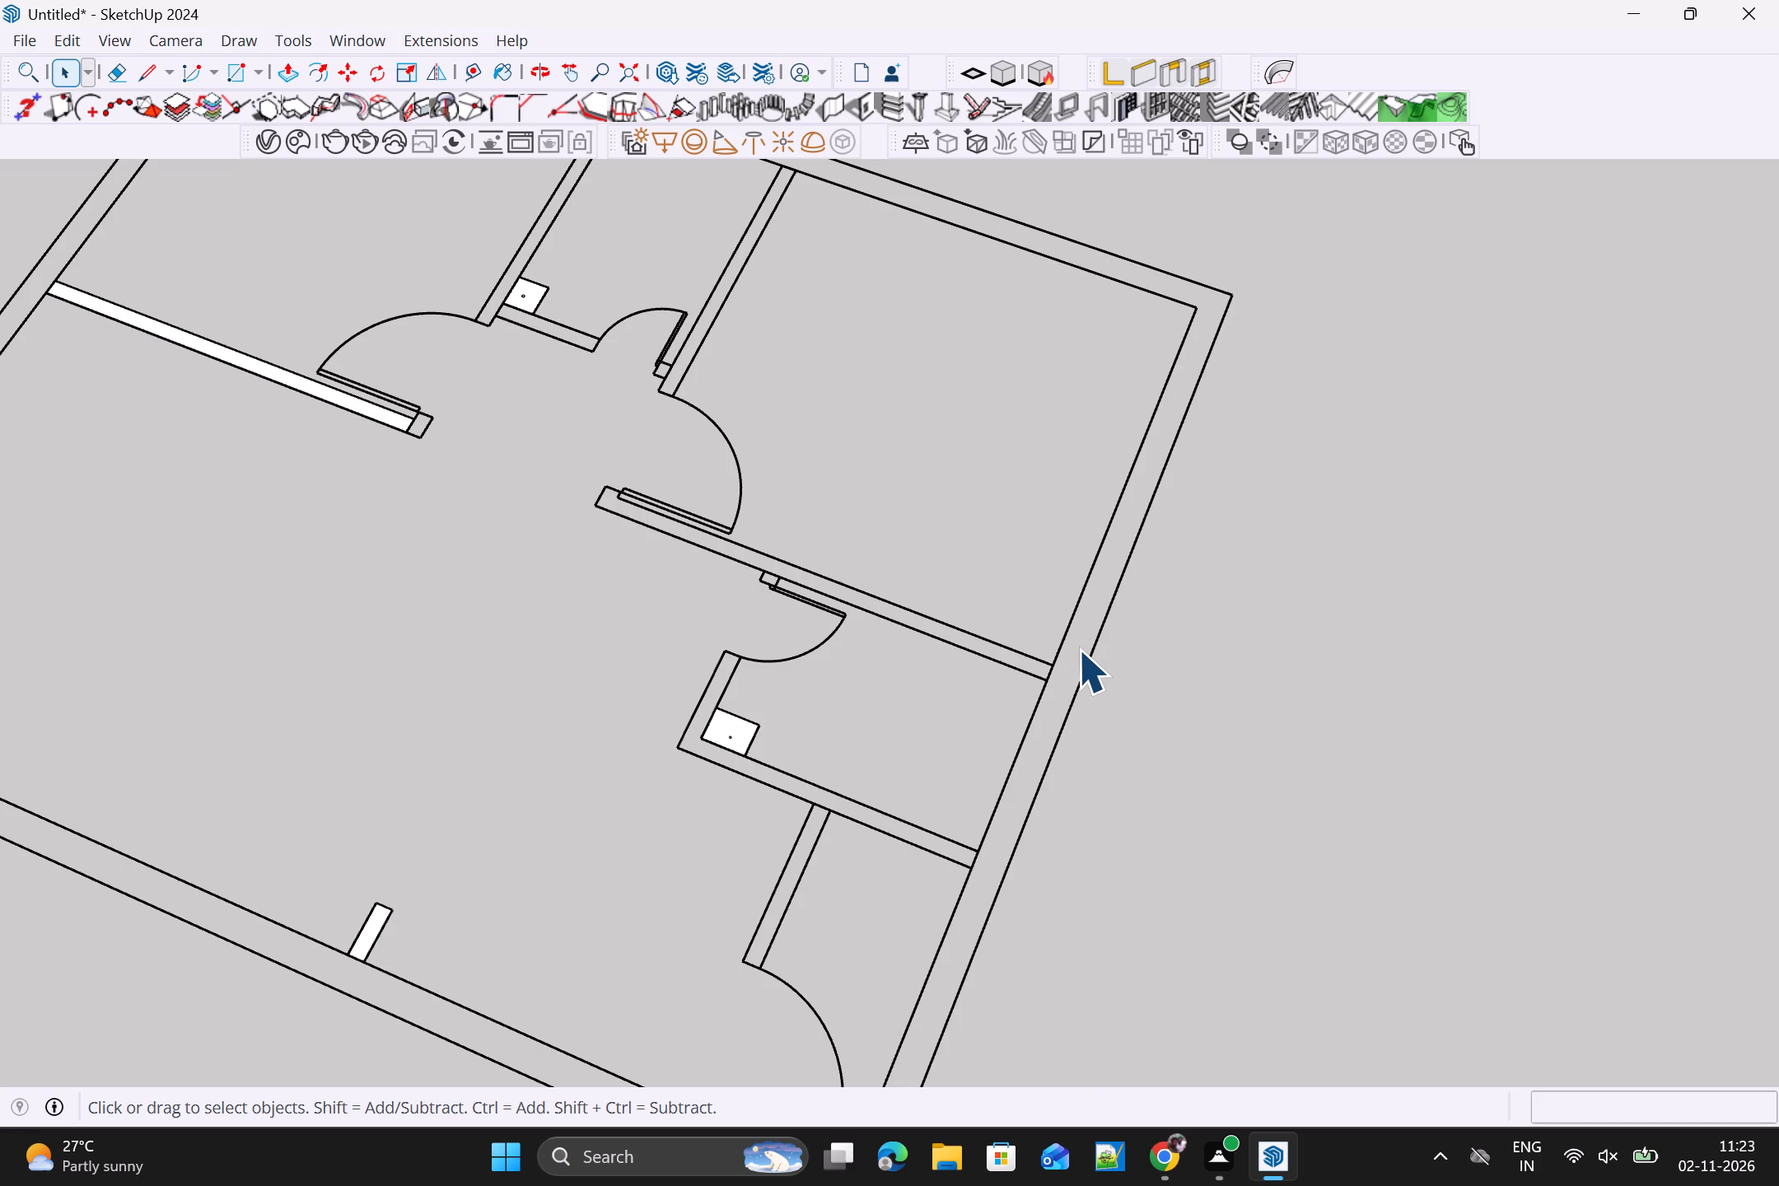
click(1078, 649)
scroll(1076, 660, down, 5)
middle_drag(1070, 659, 1258, 563)
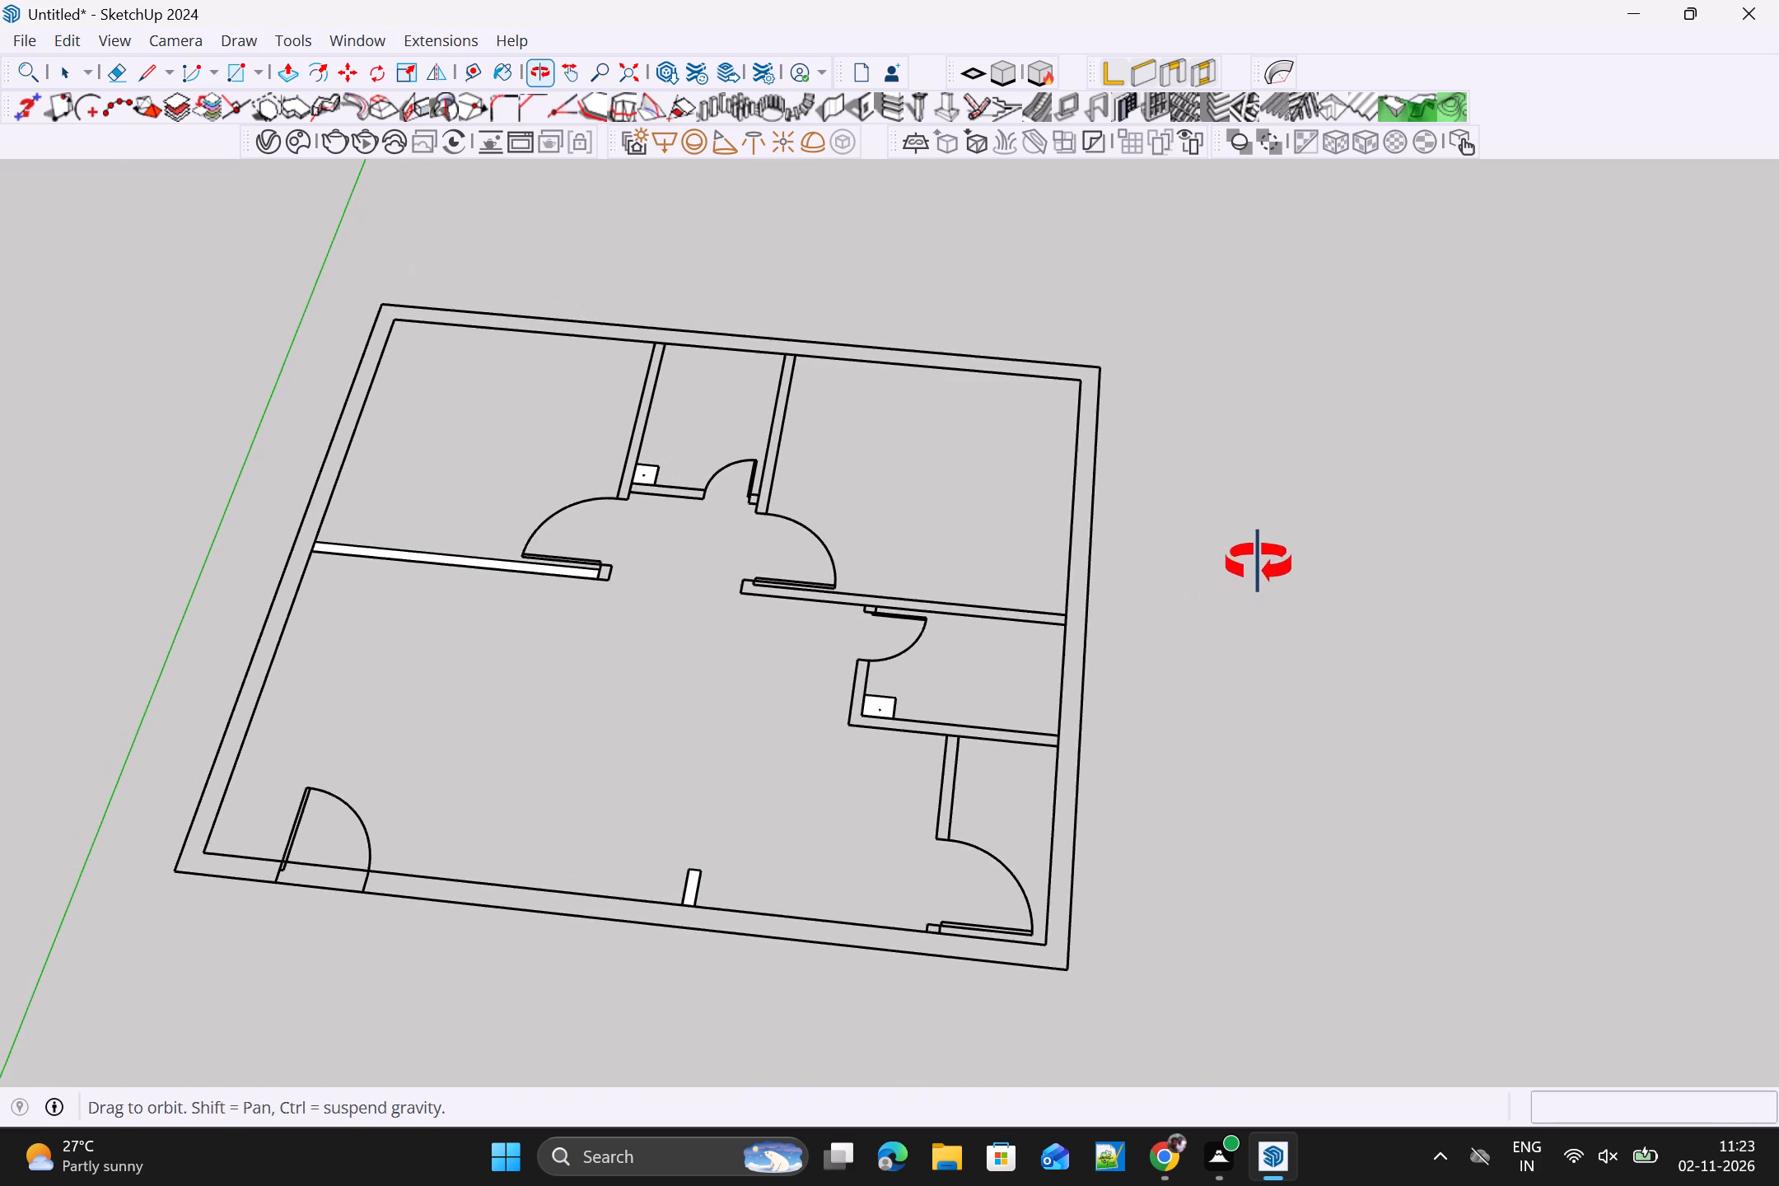
middle_drag(1258, 563, 1257, 566)
click(681, 910)
triple_click(720, 927)
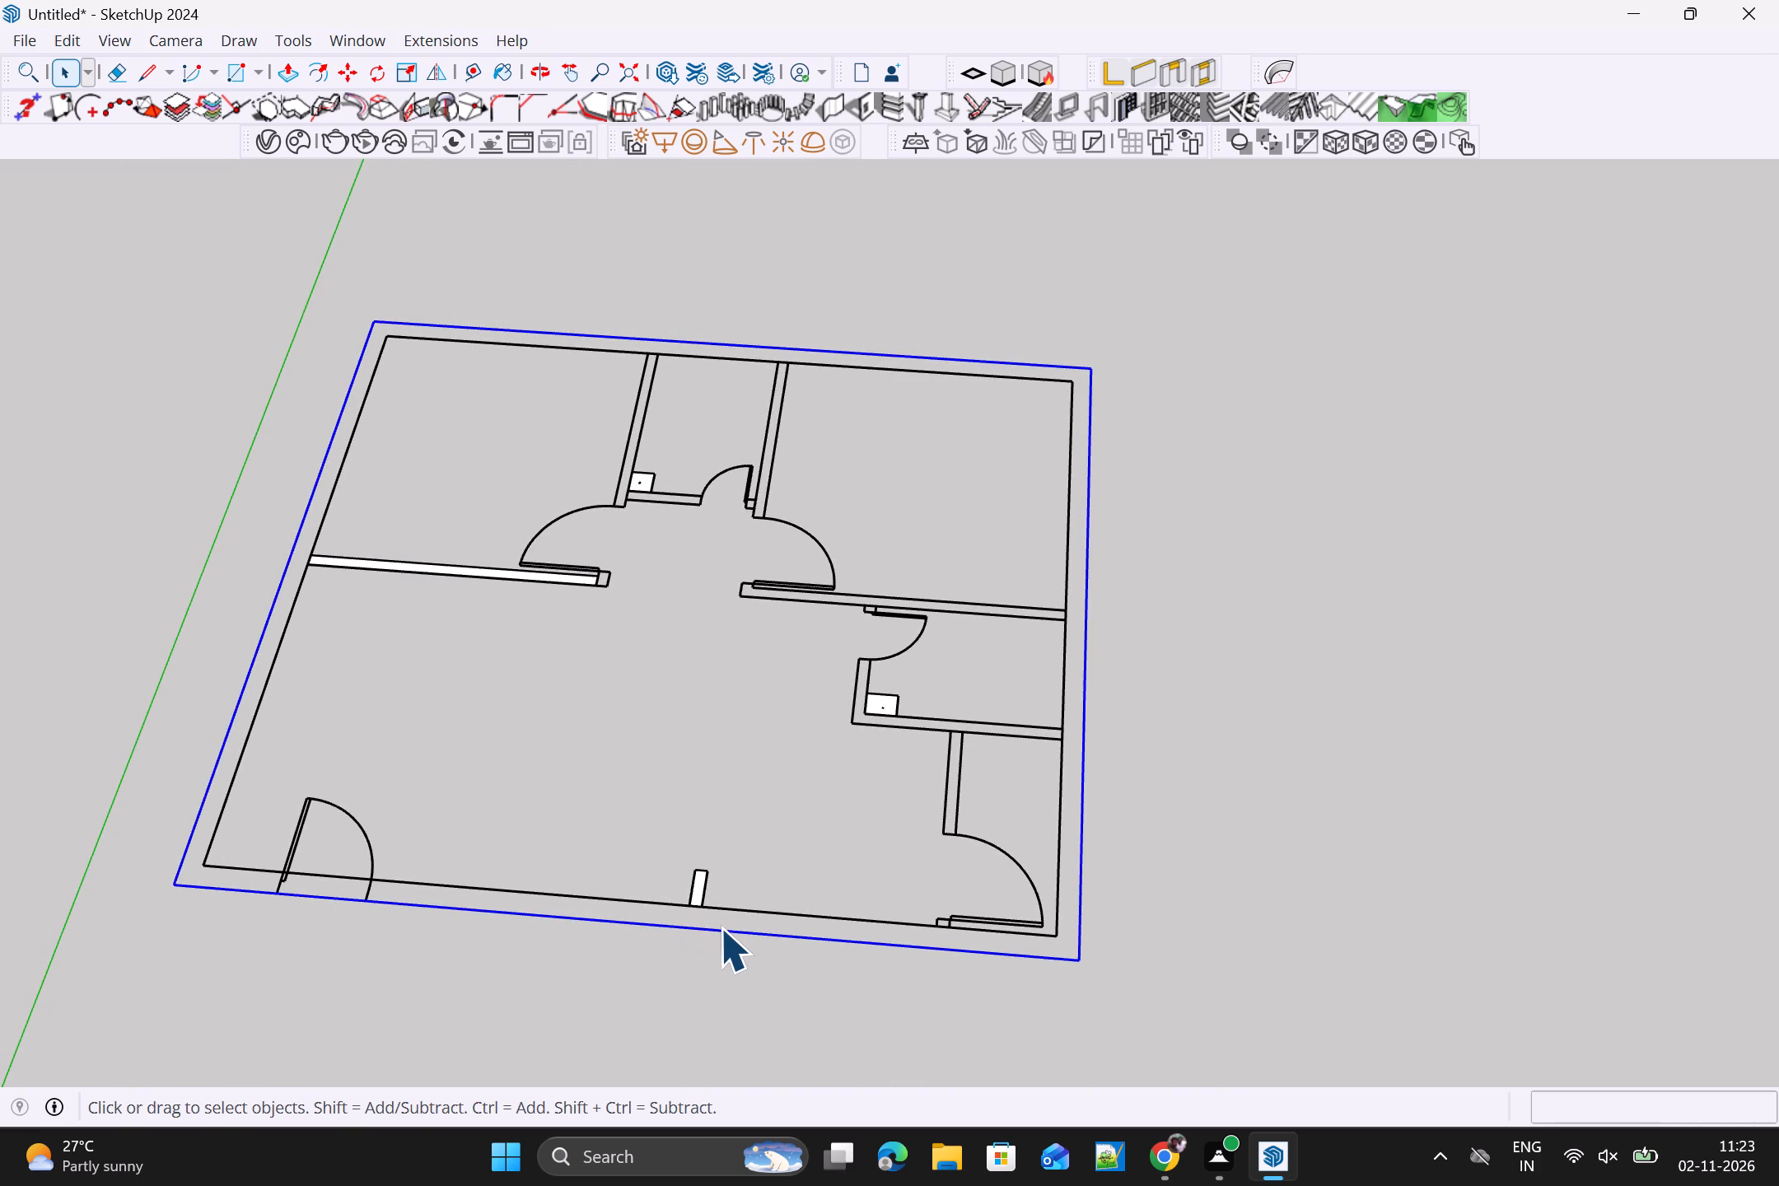
click(720, 927)
triple_click(720, 927)
click(720, 927)
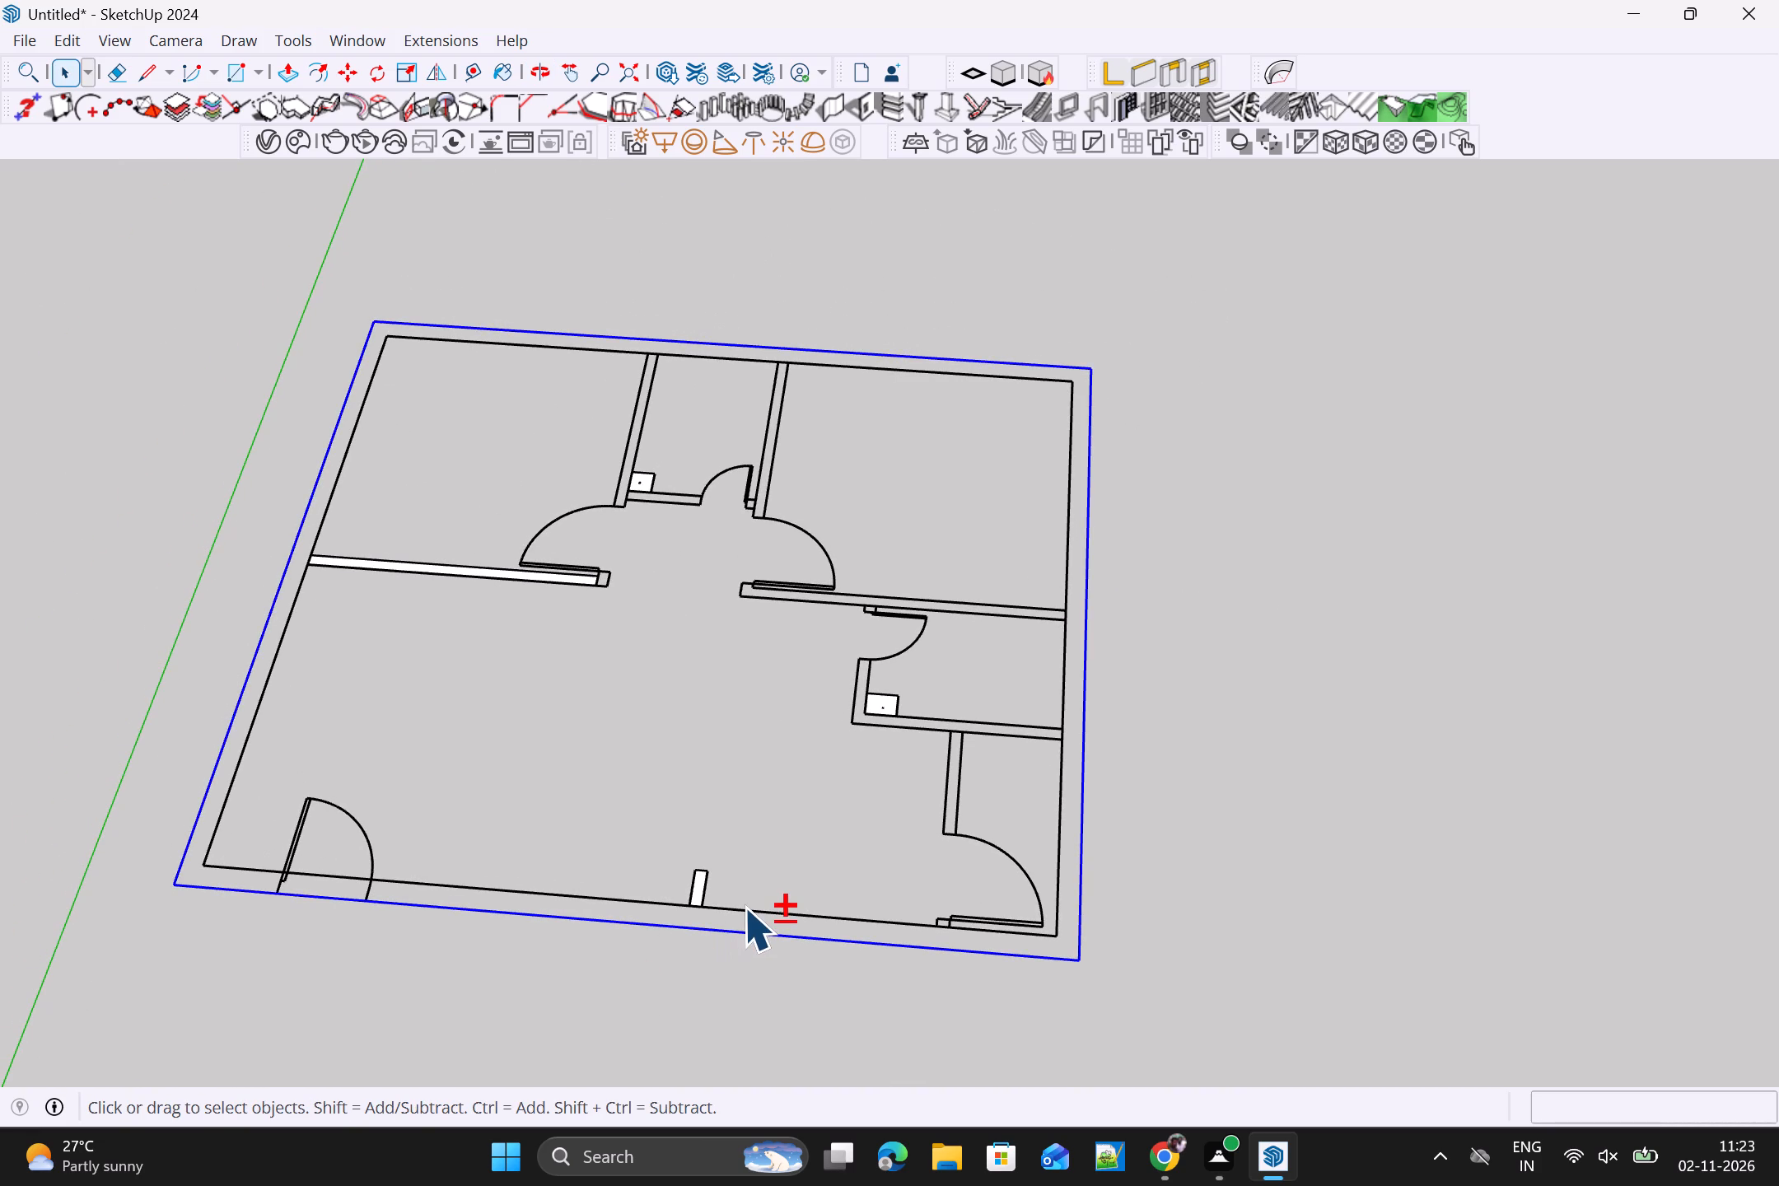
shift+click(743, 903)
shift+click(740, 910)
key(Escape)
Trace the outer wall's inner outline corner to corner with the Line tool as a closed 28' 6" by 23' 6" rectangle.
key(l)
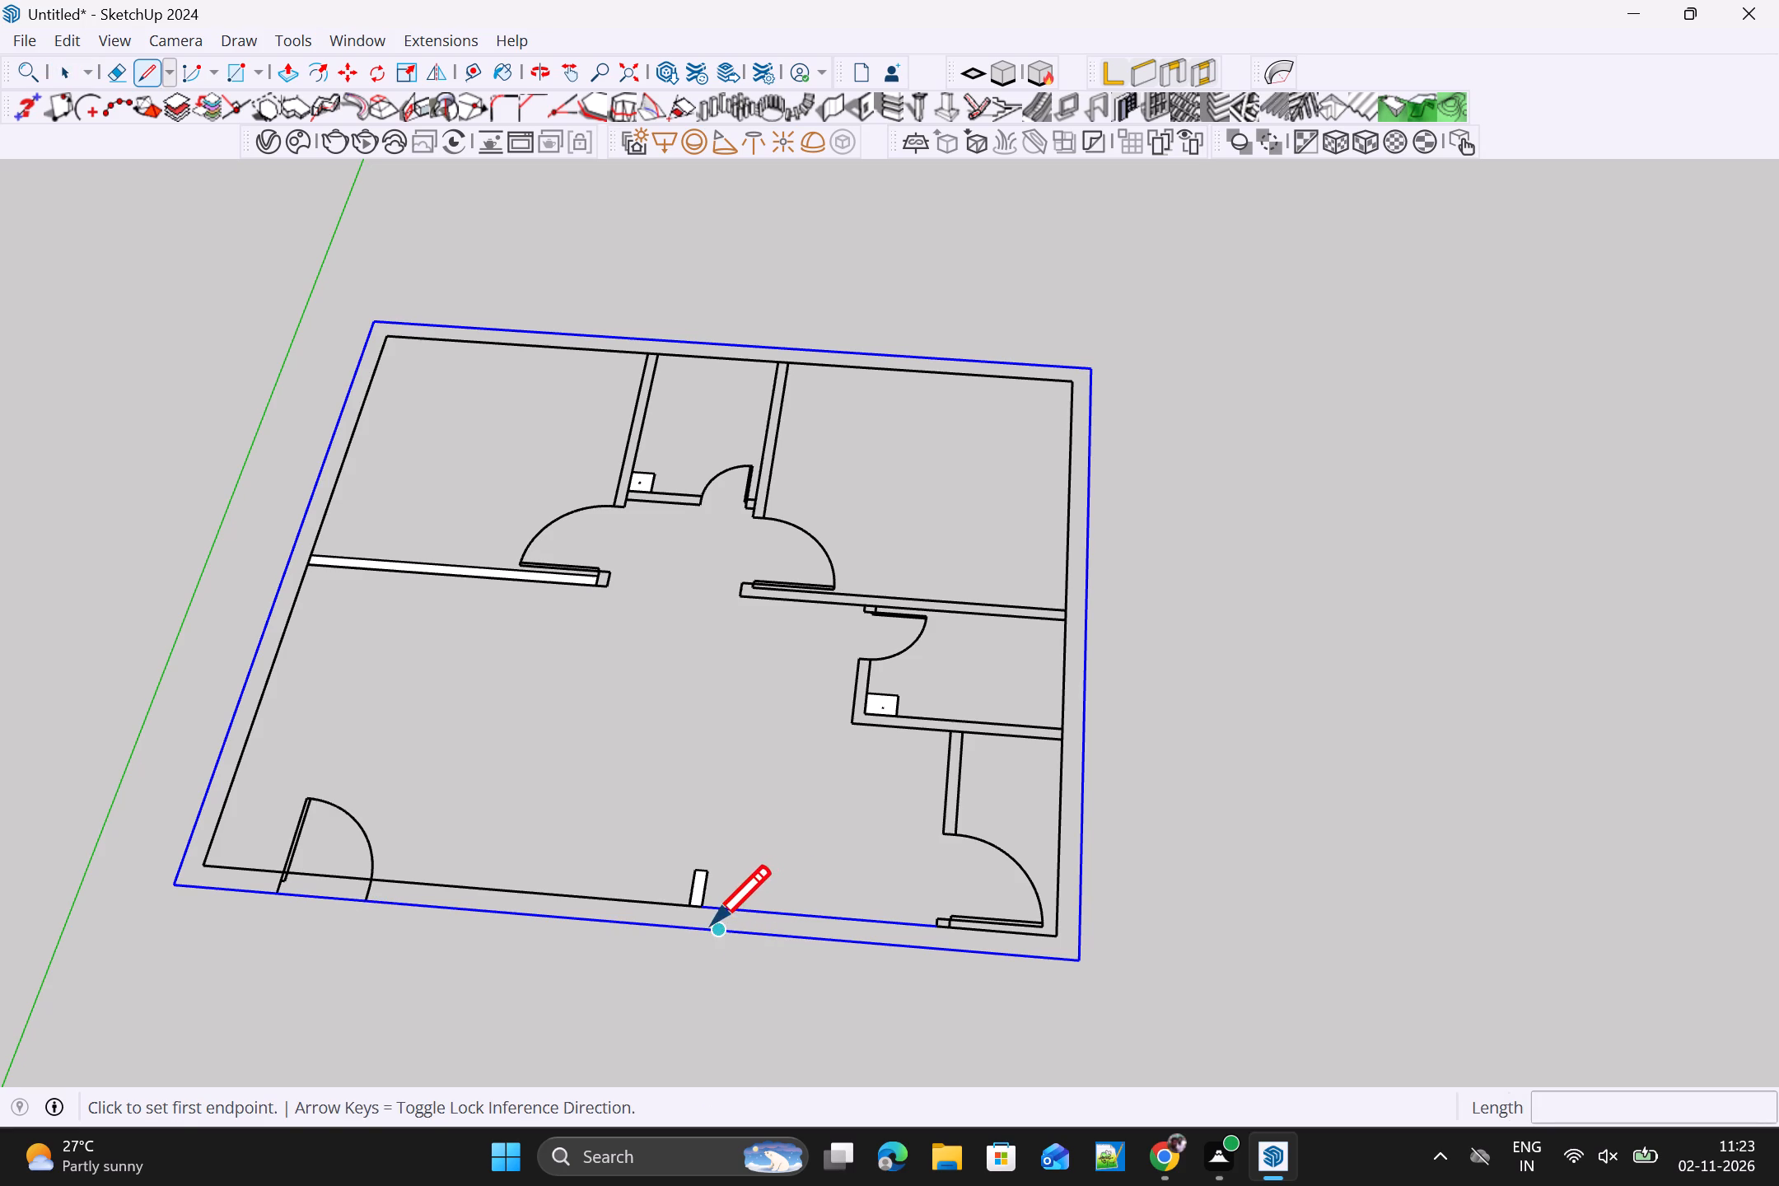
click(1058, 939)
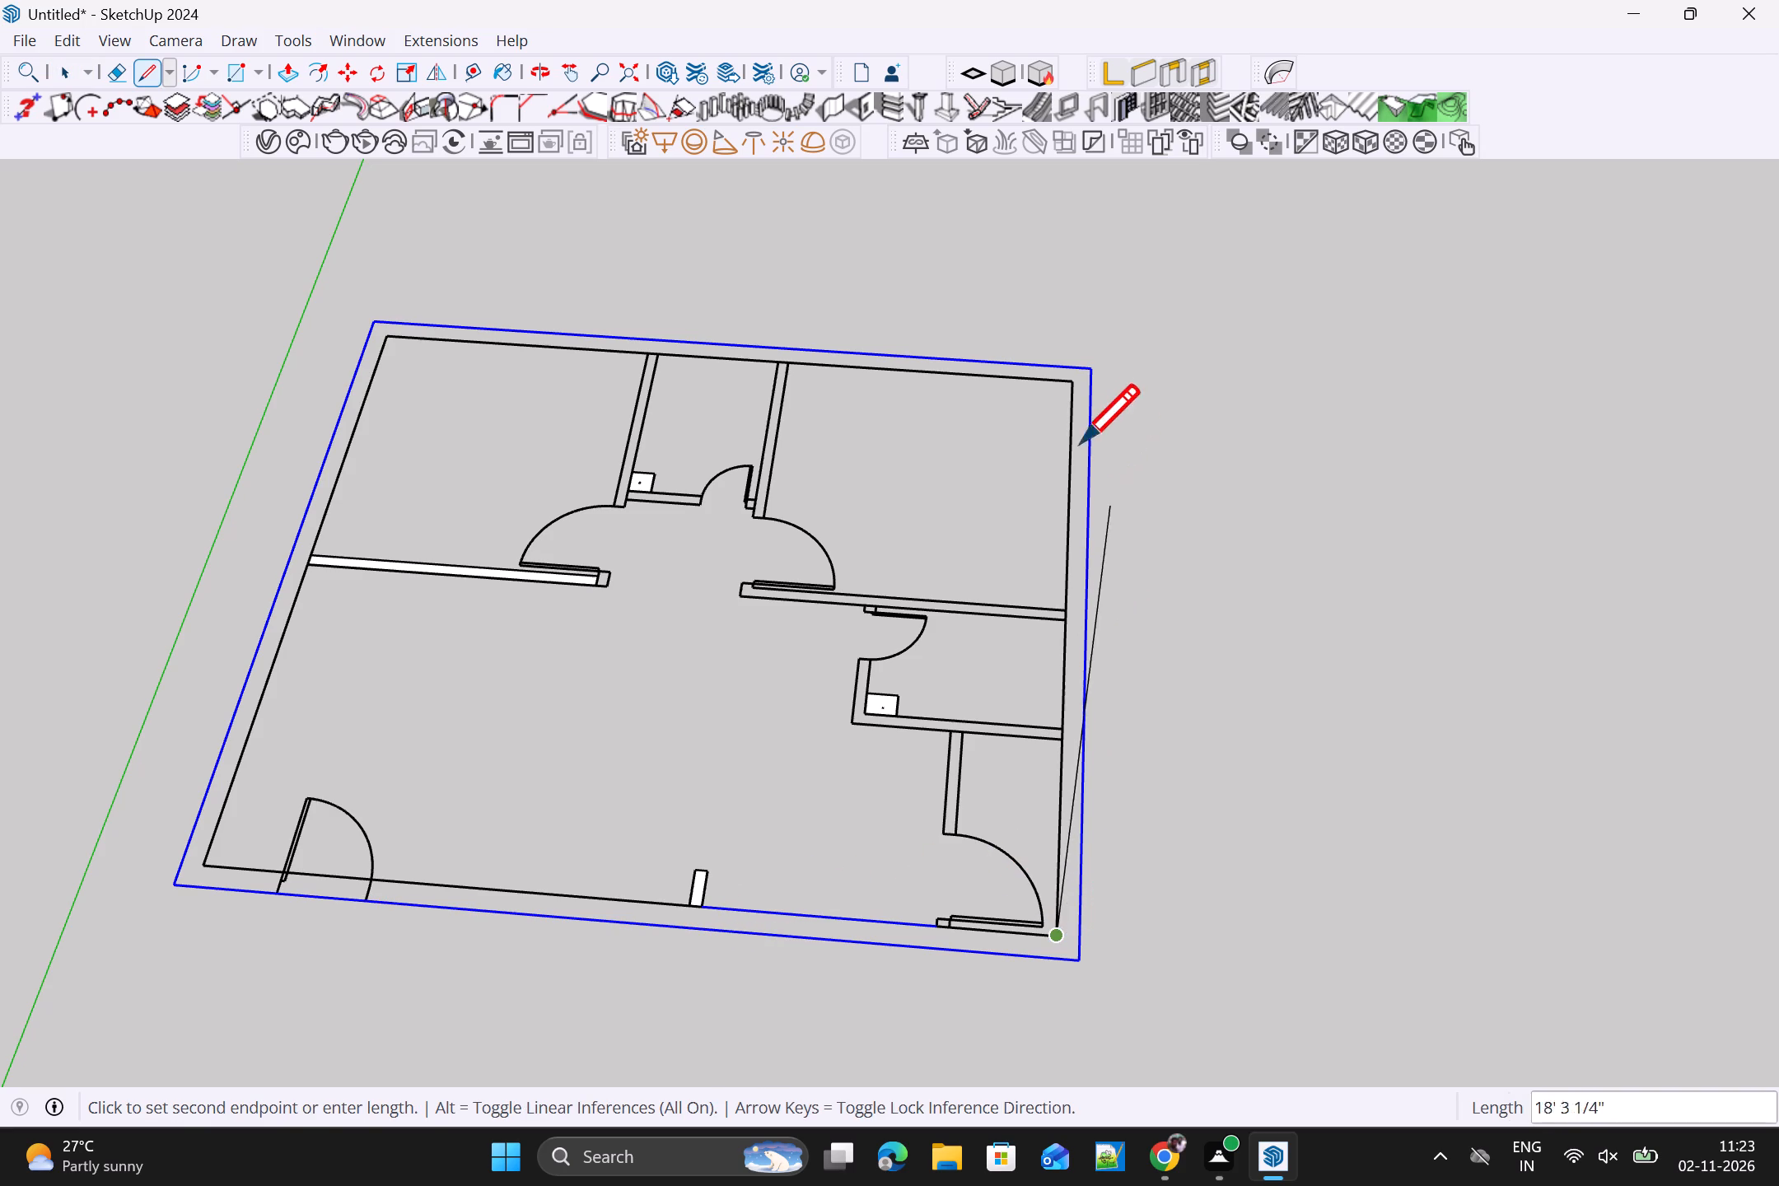
click(1073, 381)
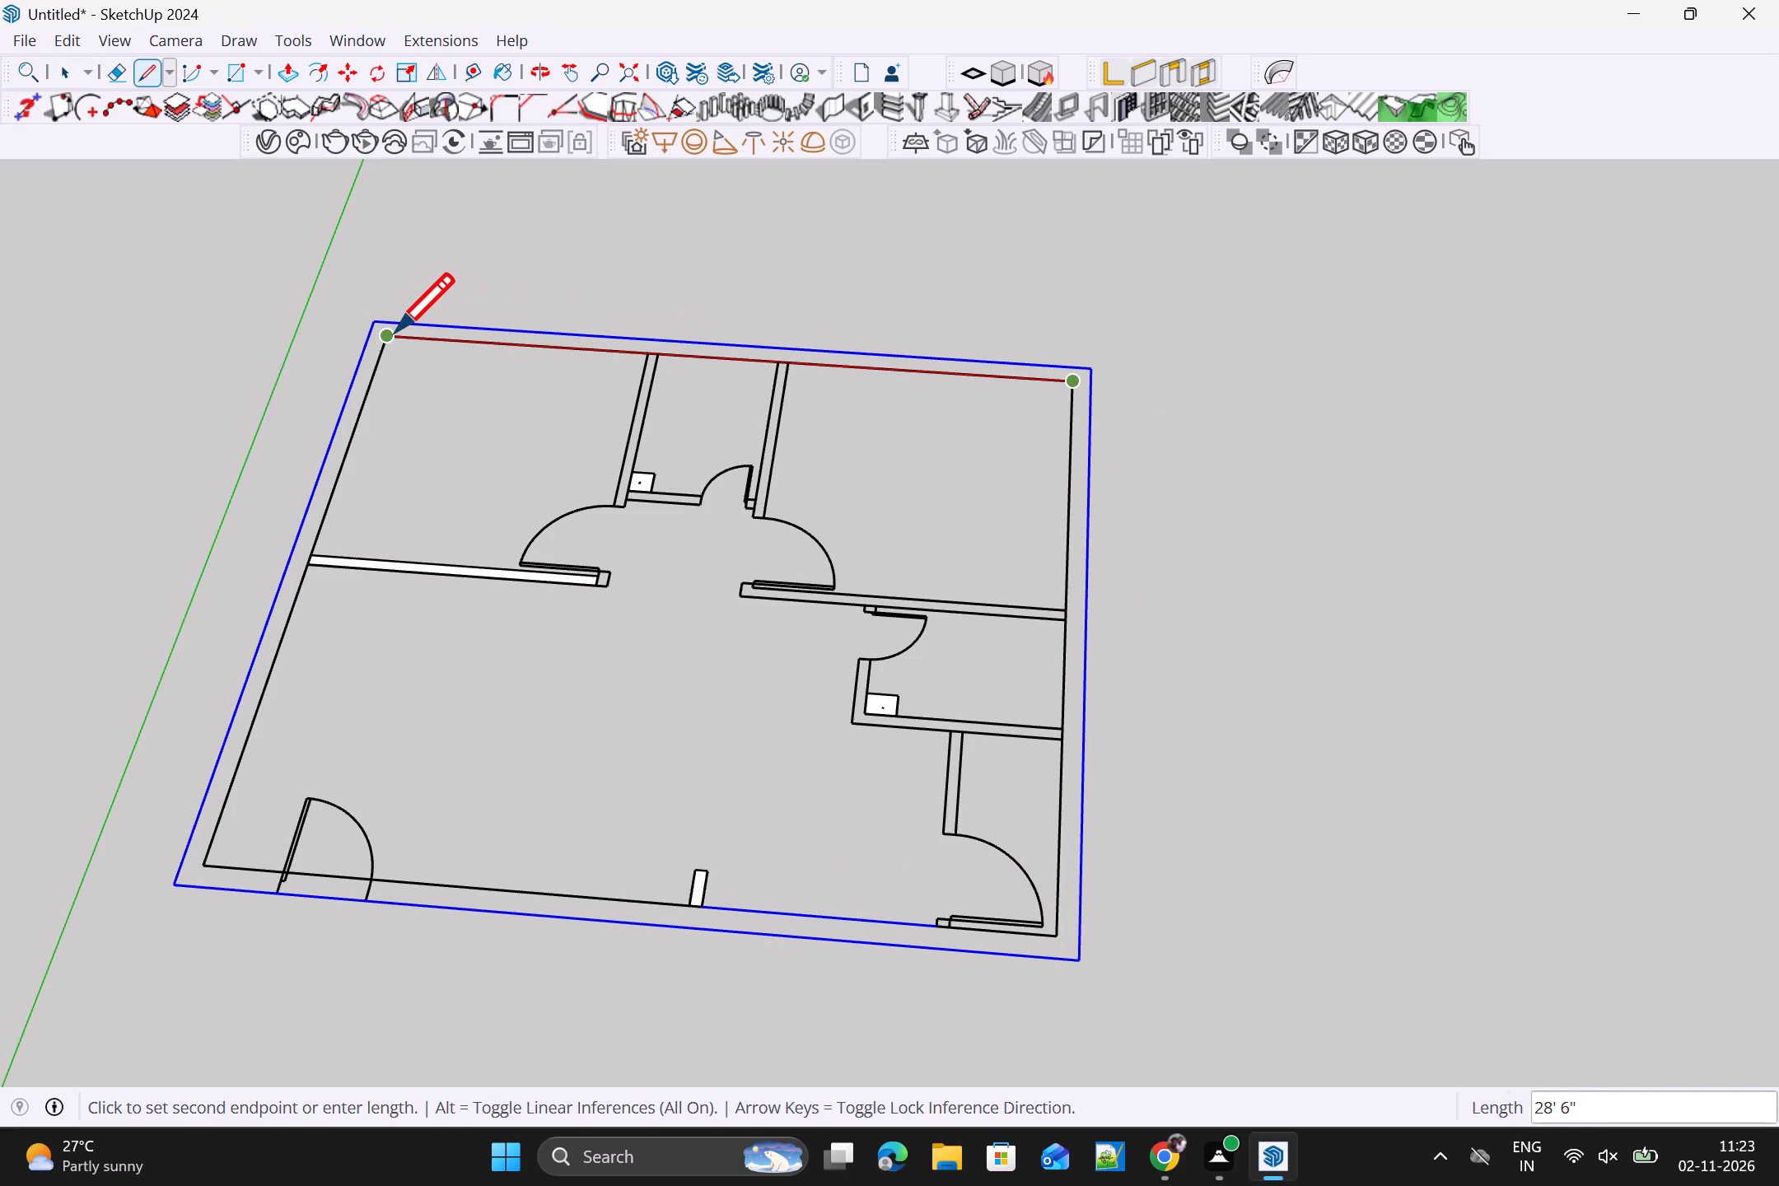
click(395, 332)
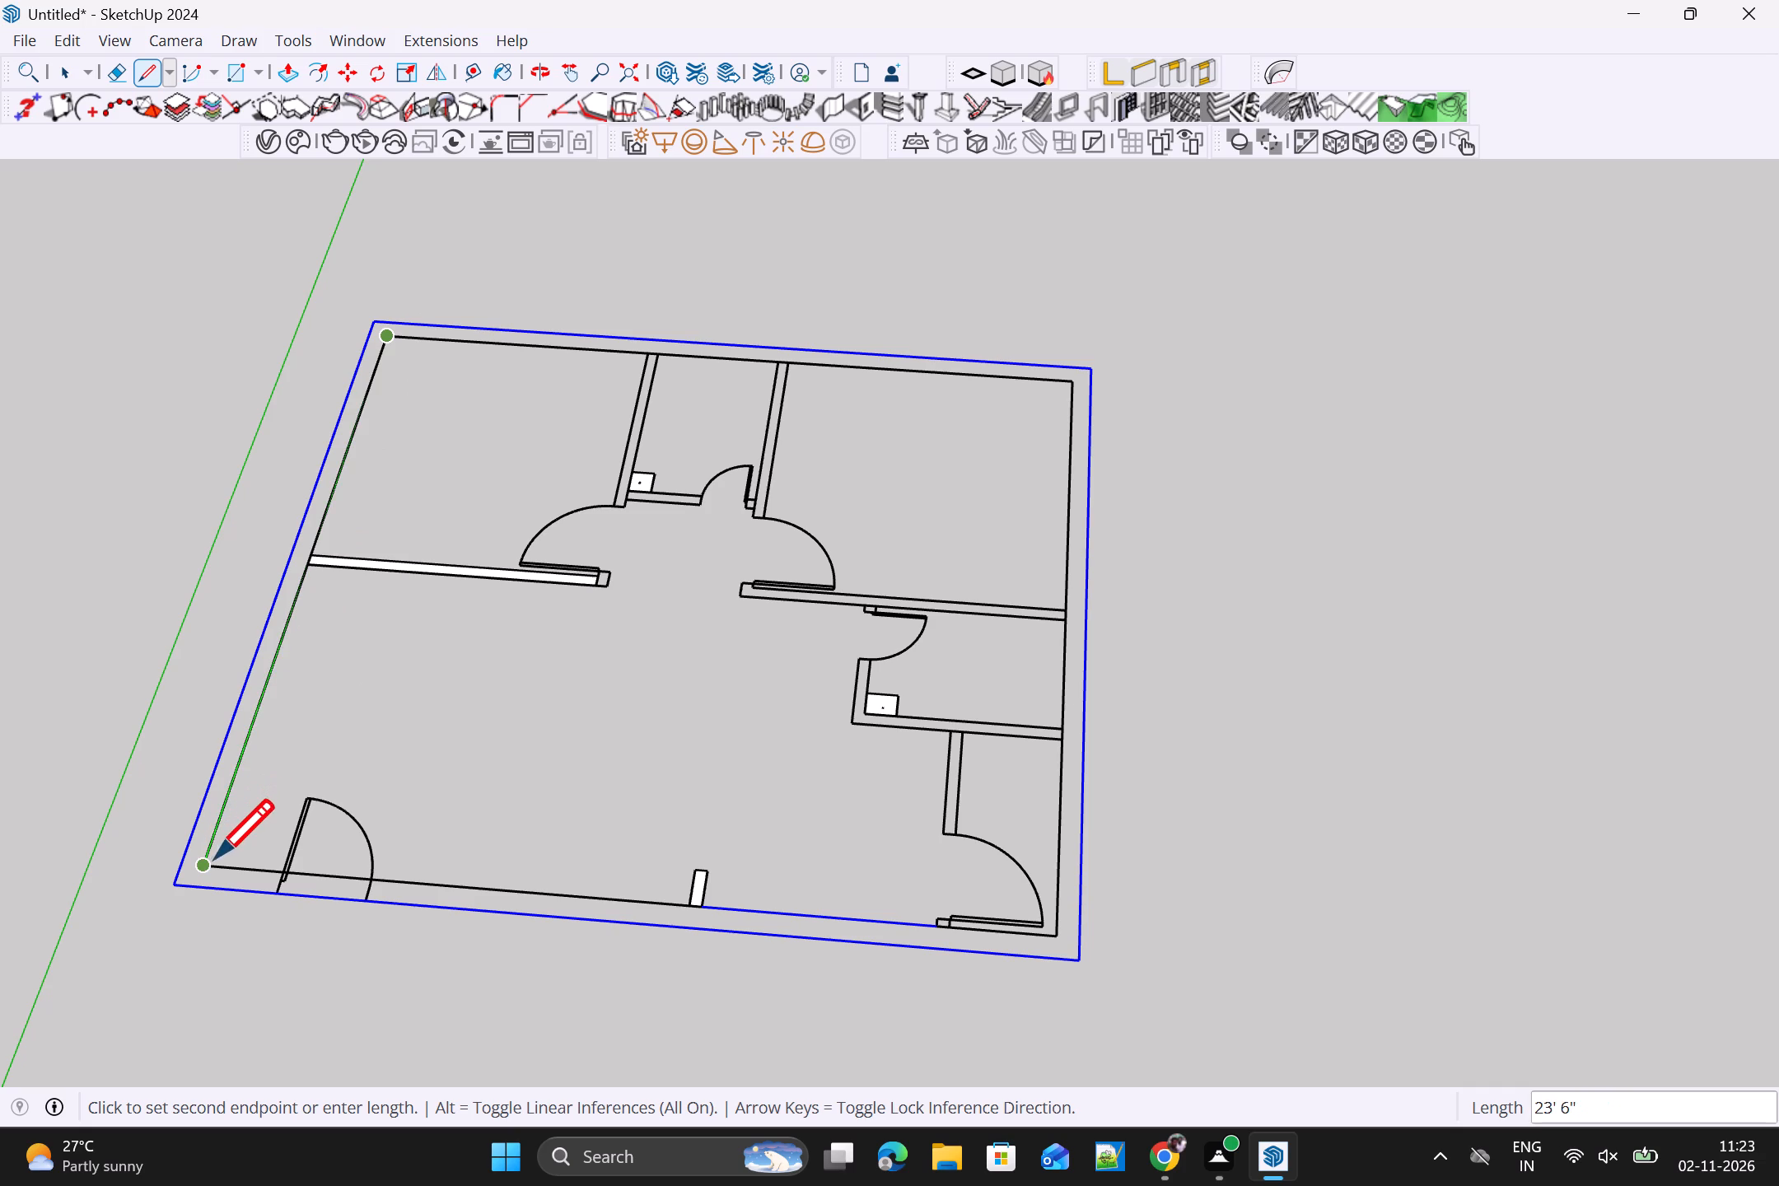
click(208, 866)
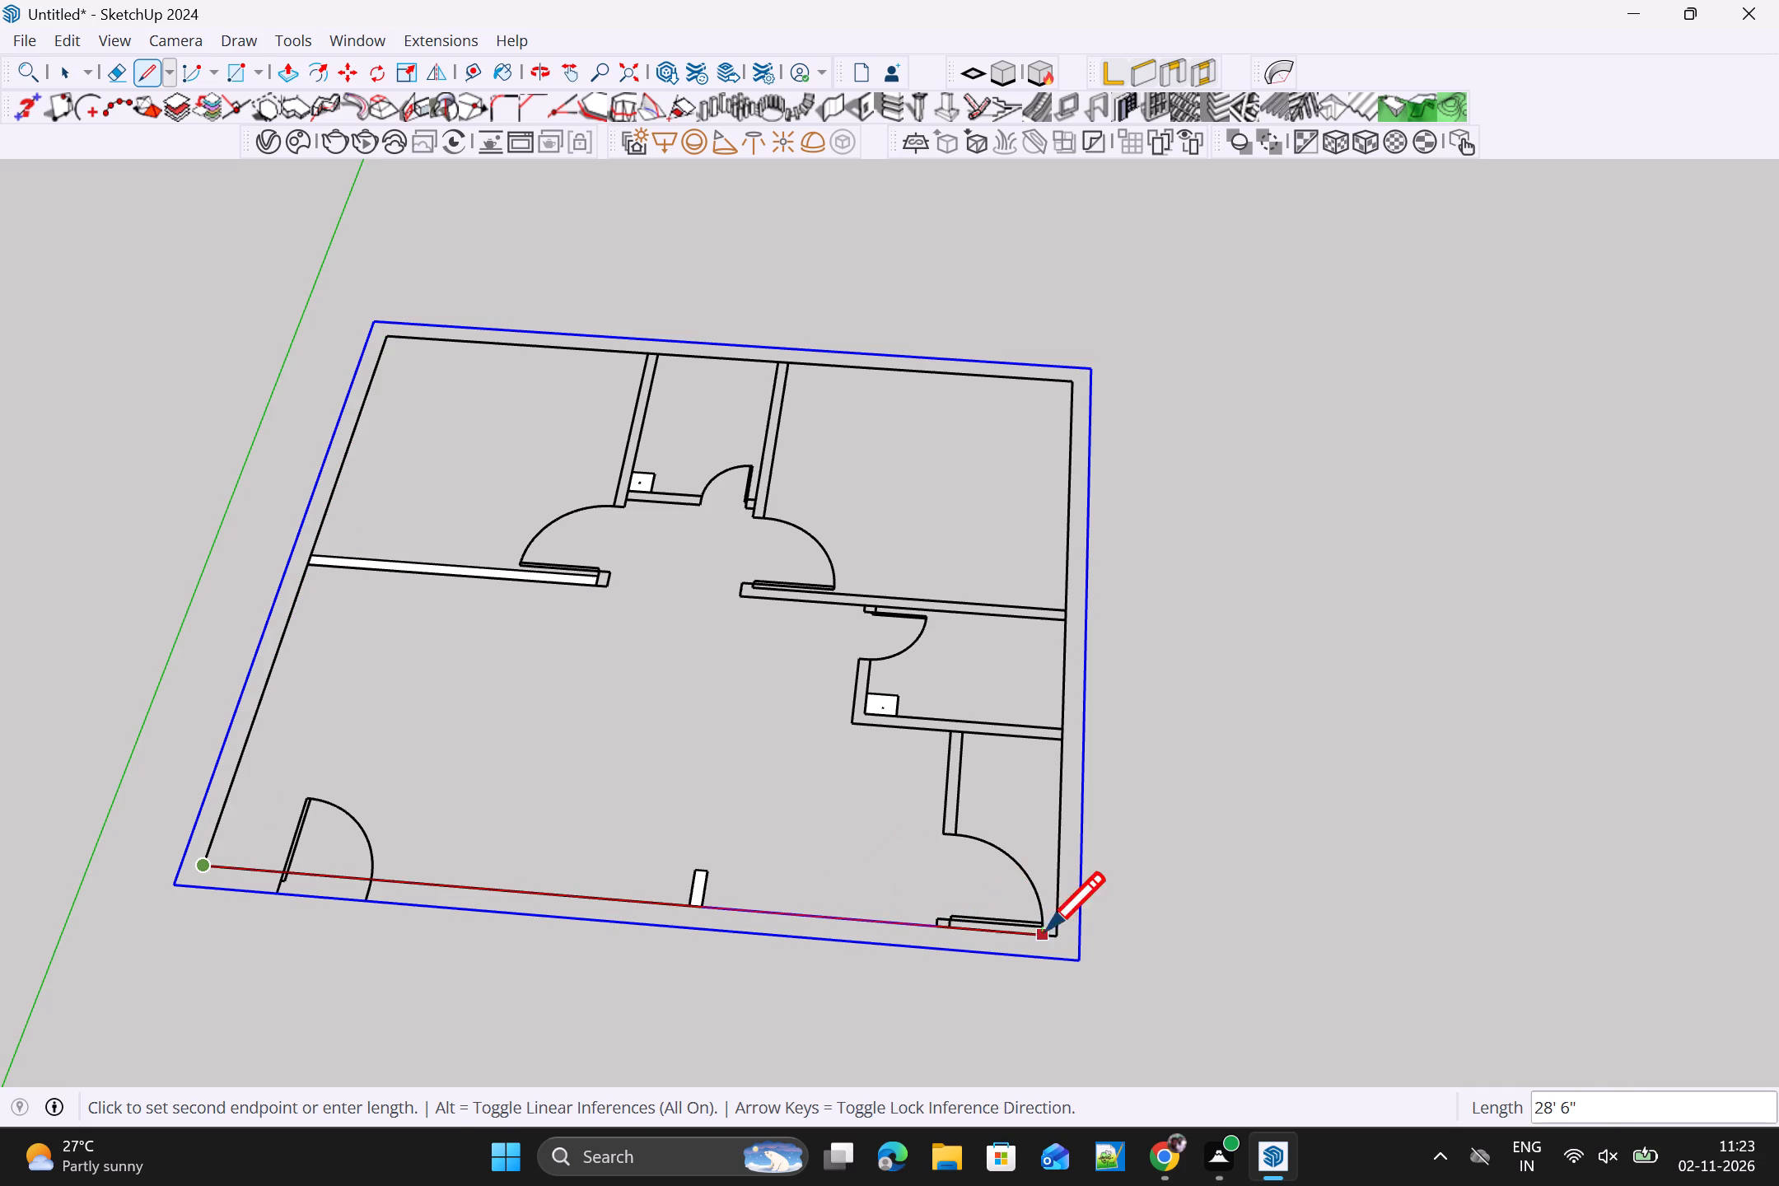
click(1058, 938)
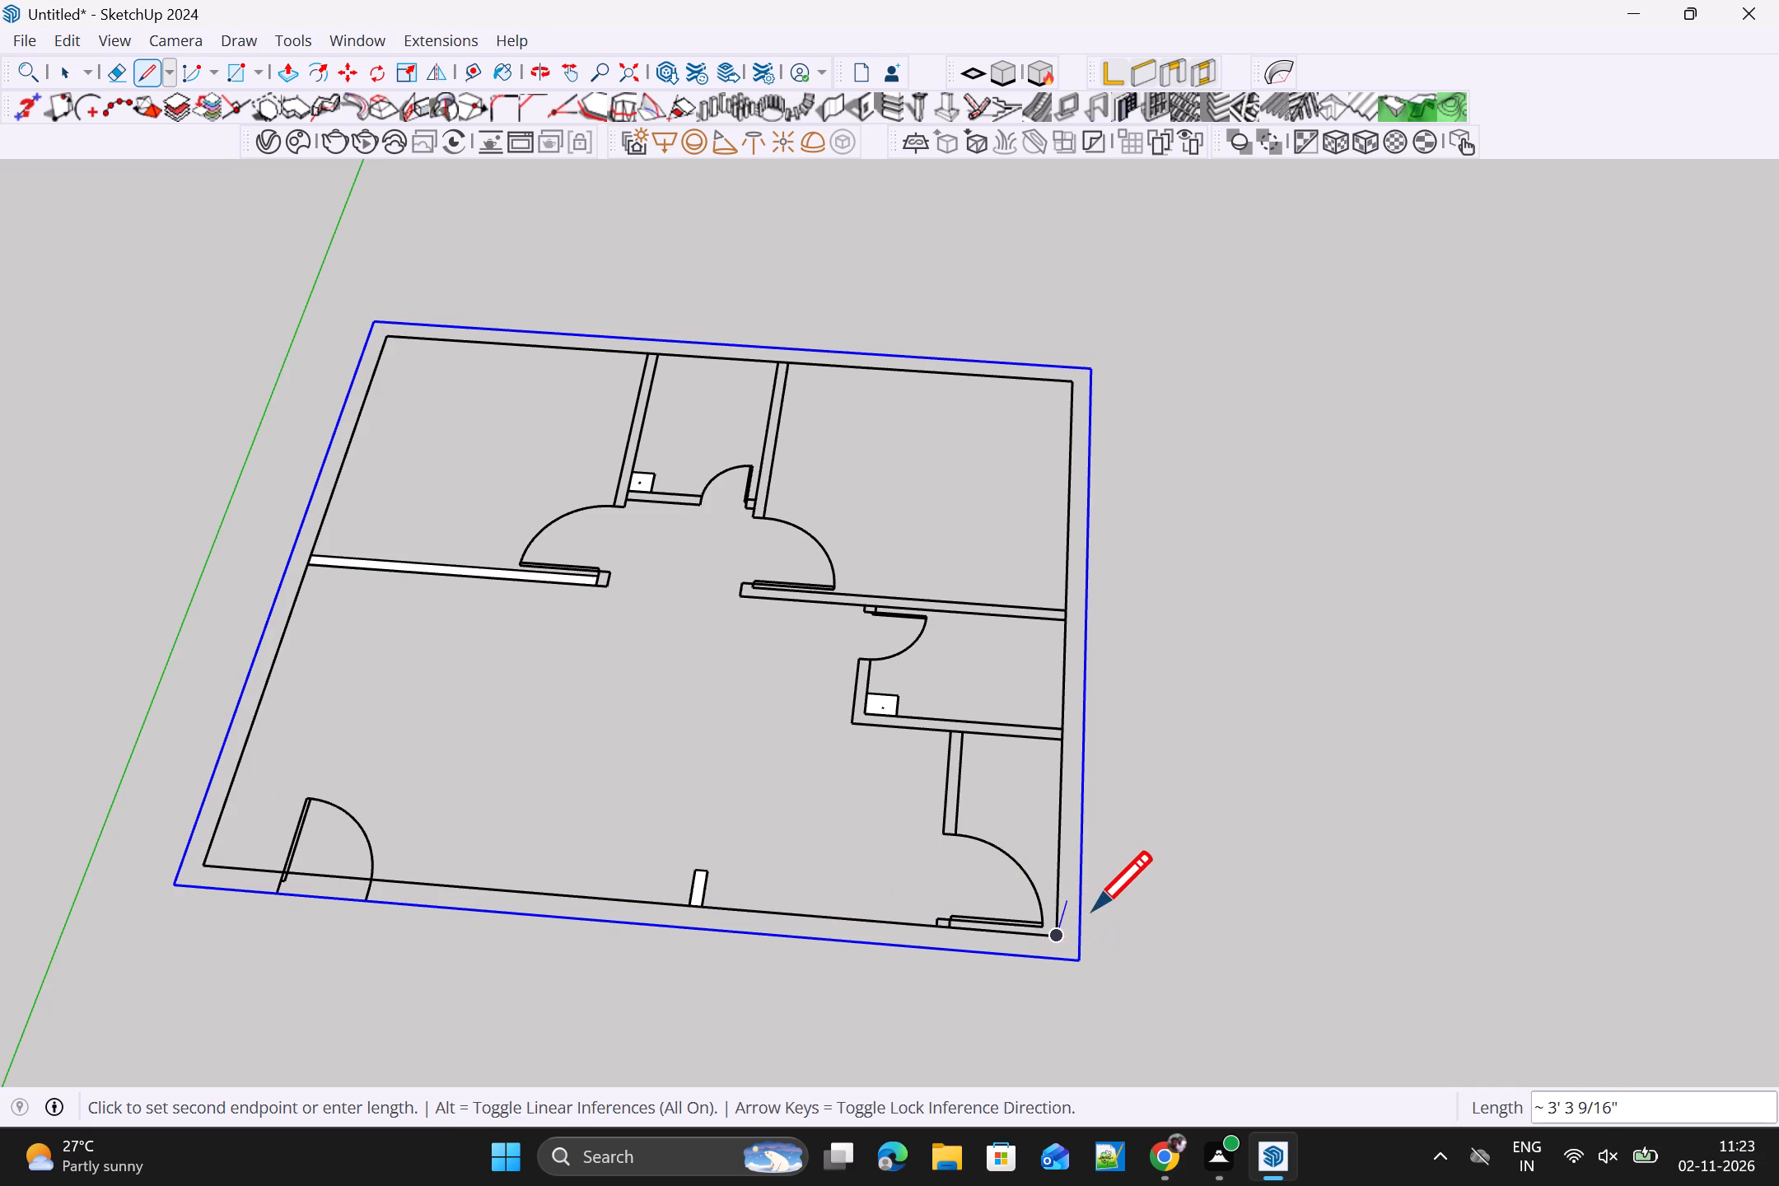
key(space)
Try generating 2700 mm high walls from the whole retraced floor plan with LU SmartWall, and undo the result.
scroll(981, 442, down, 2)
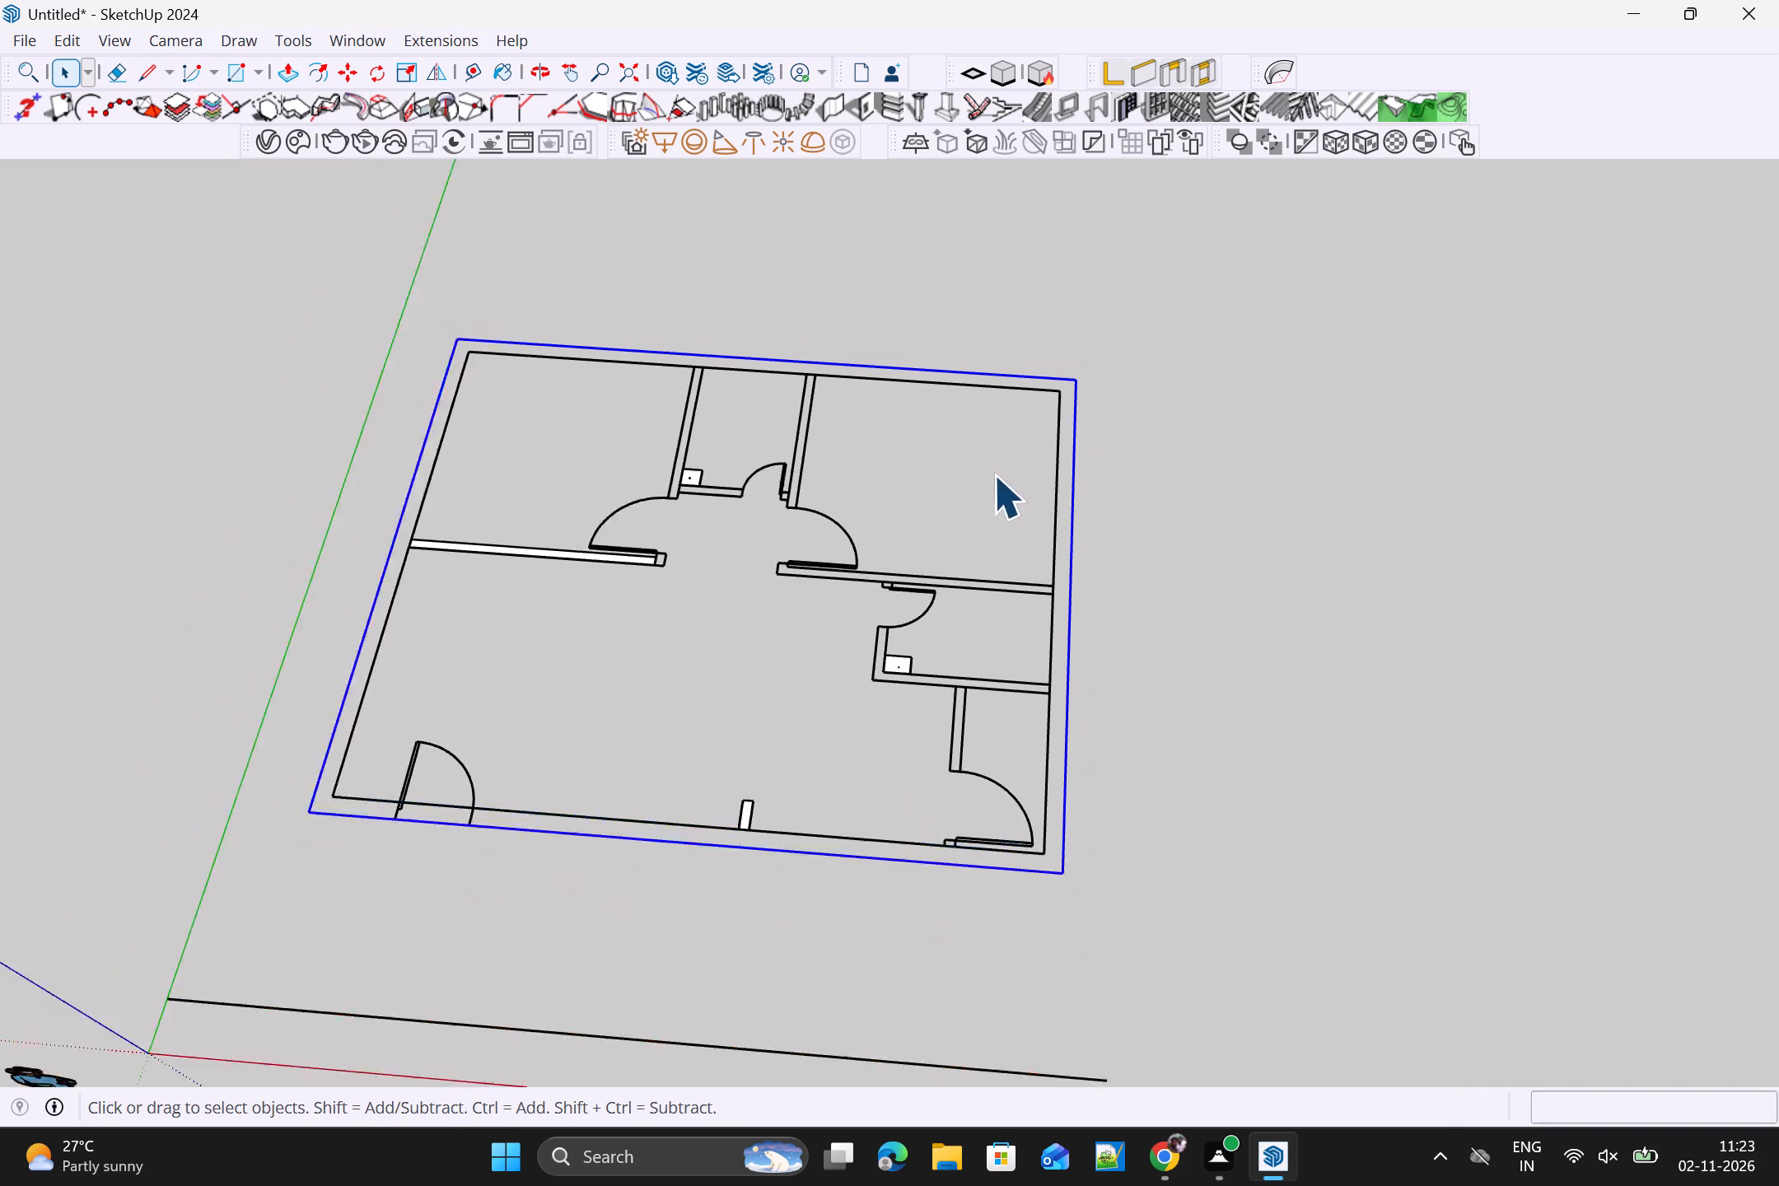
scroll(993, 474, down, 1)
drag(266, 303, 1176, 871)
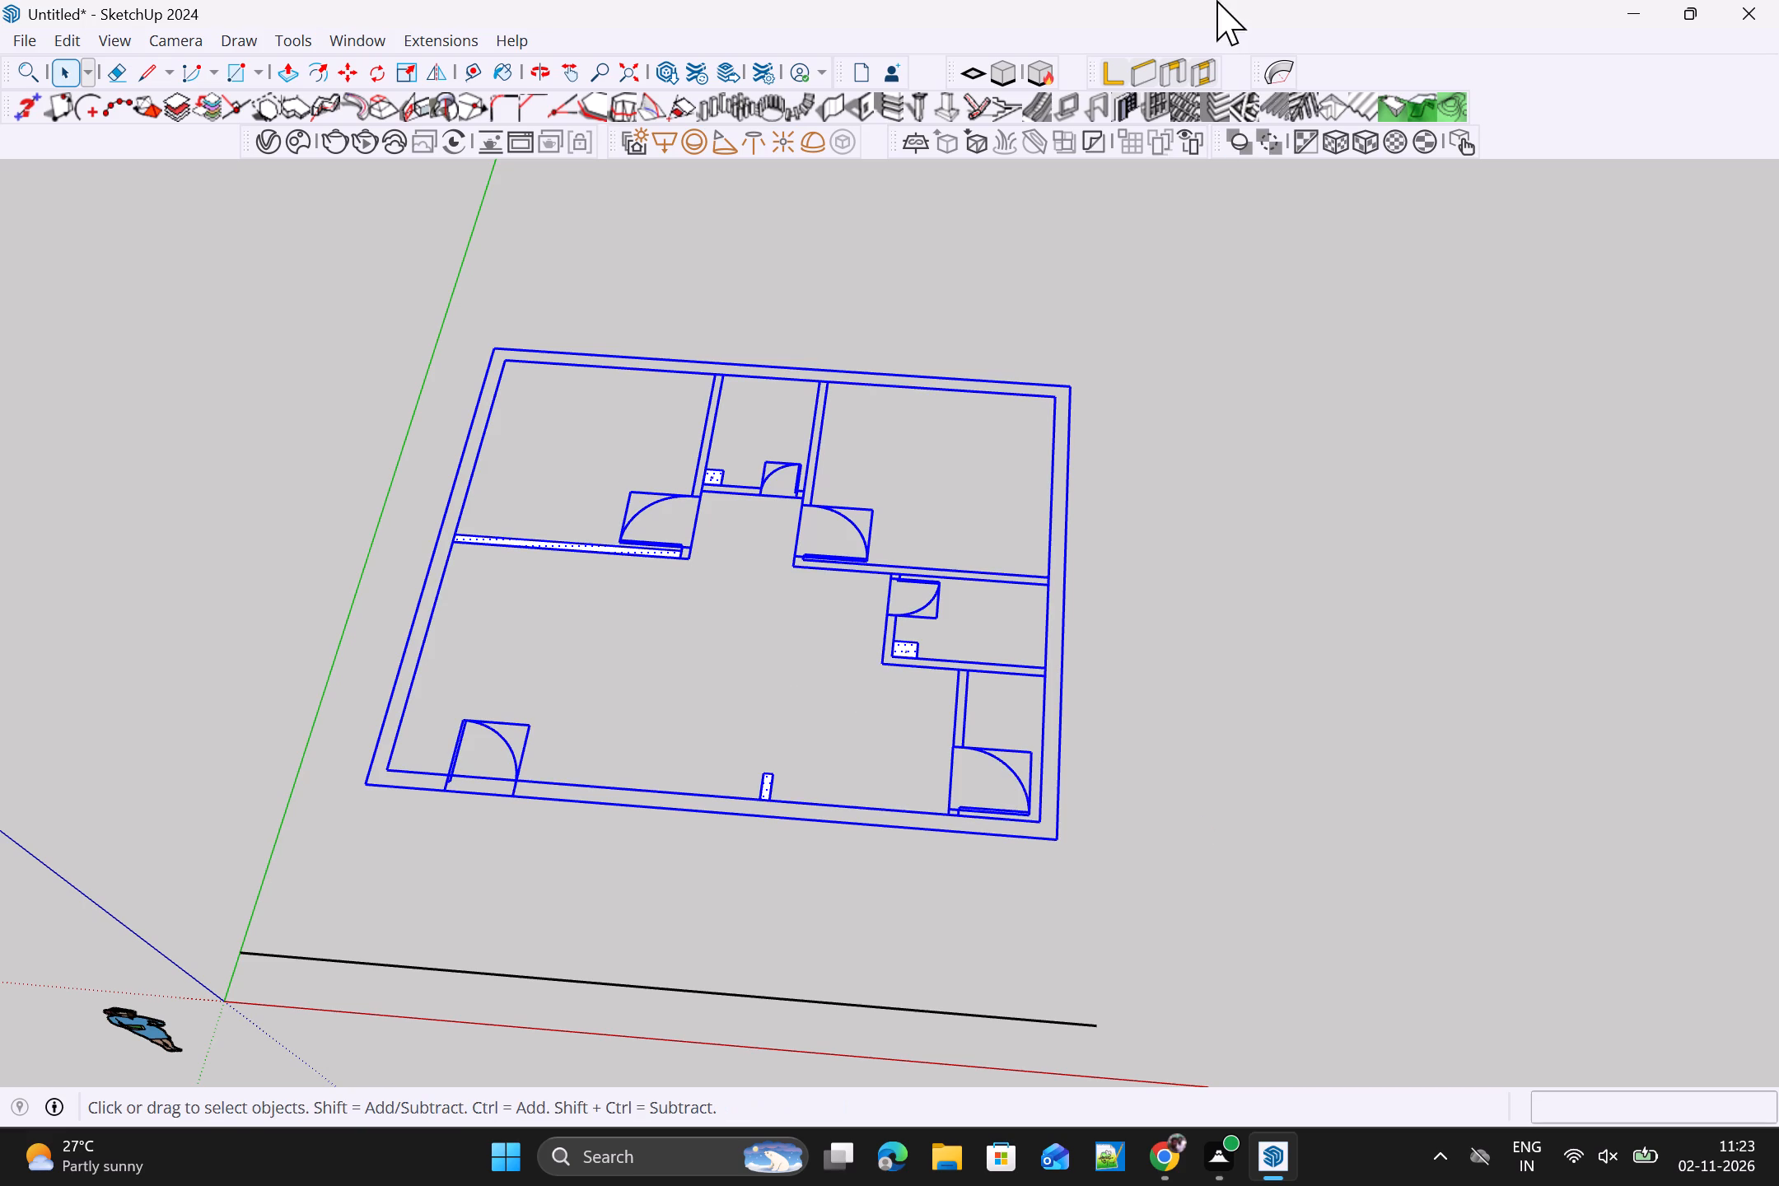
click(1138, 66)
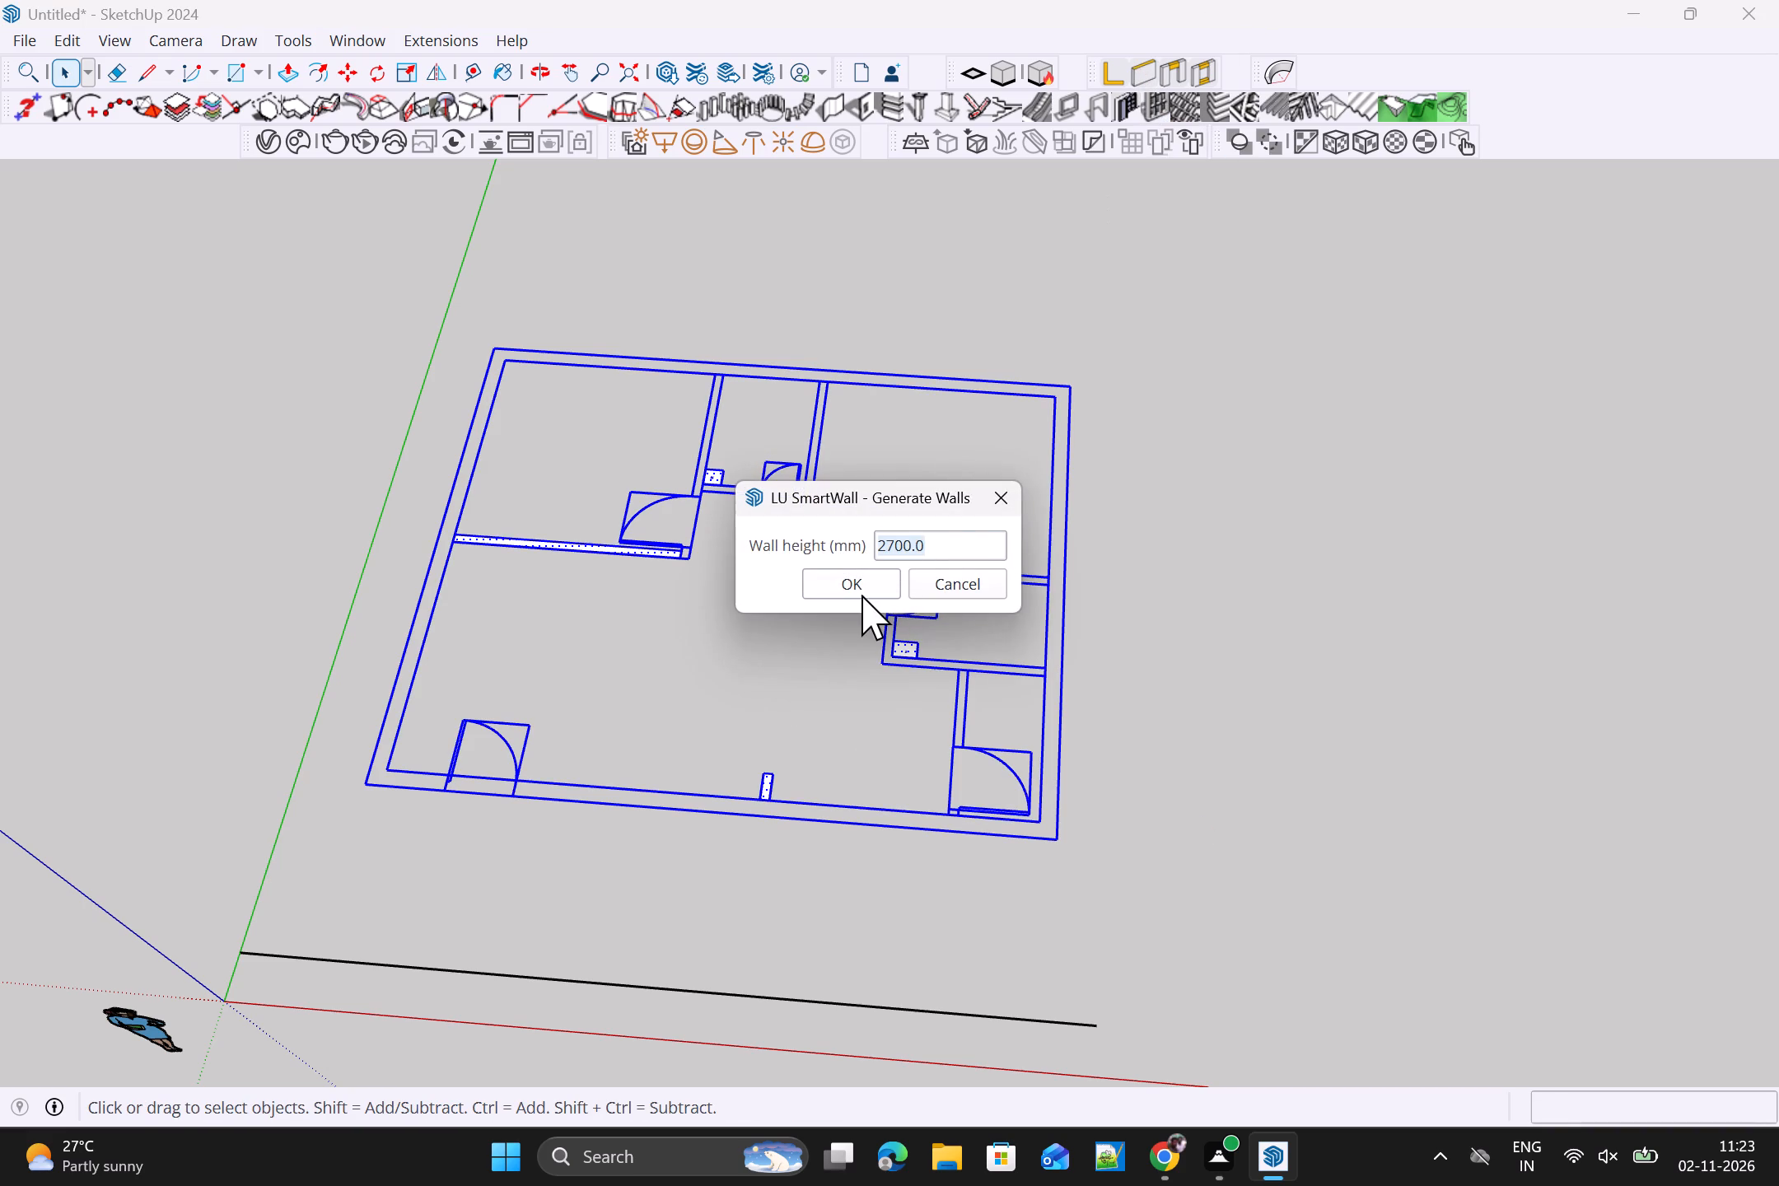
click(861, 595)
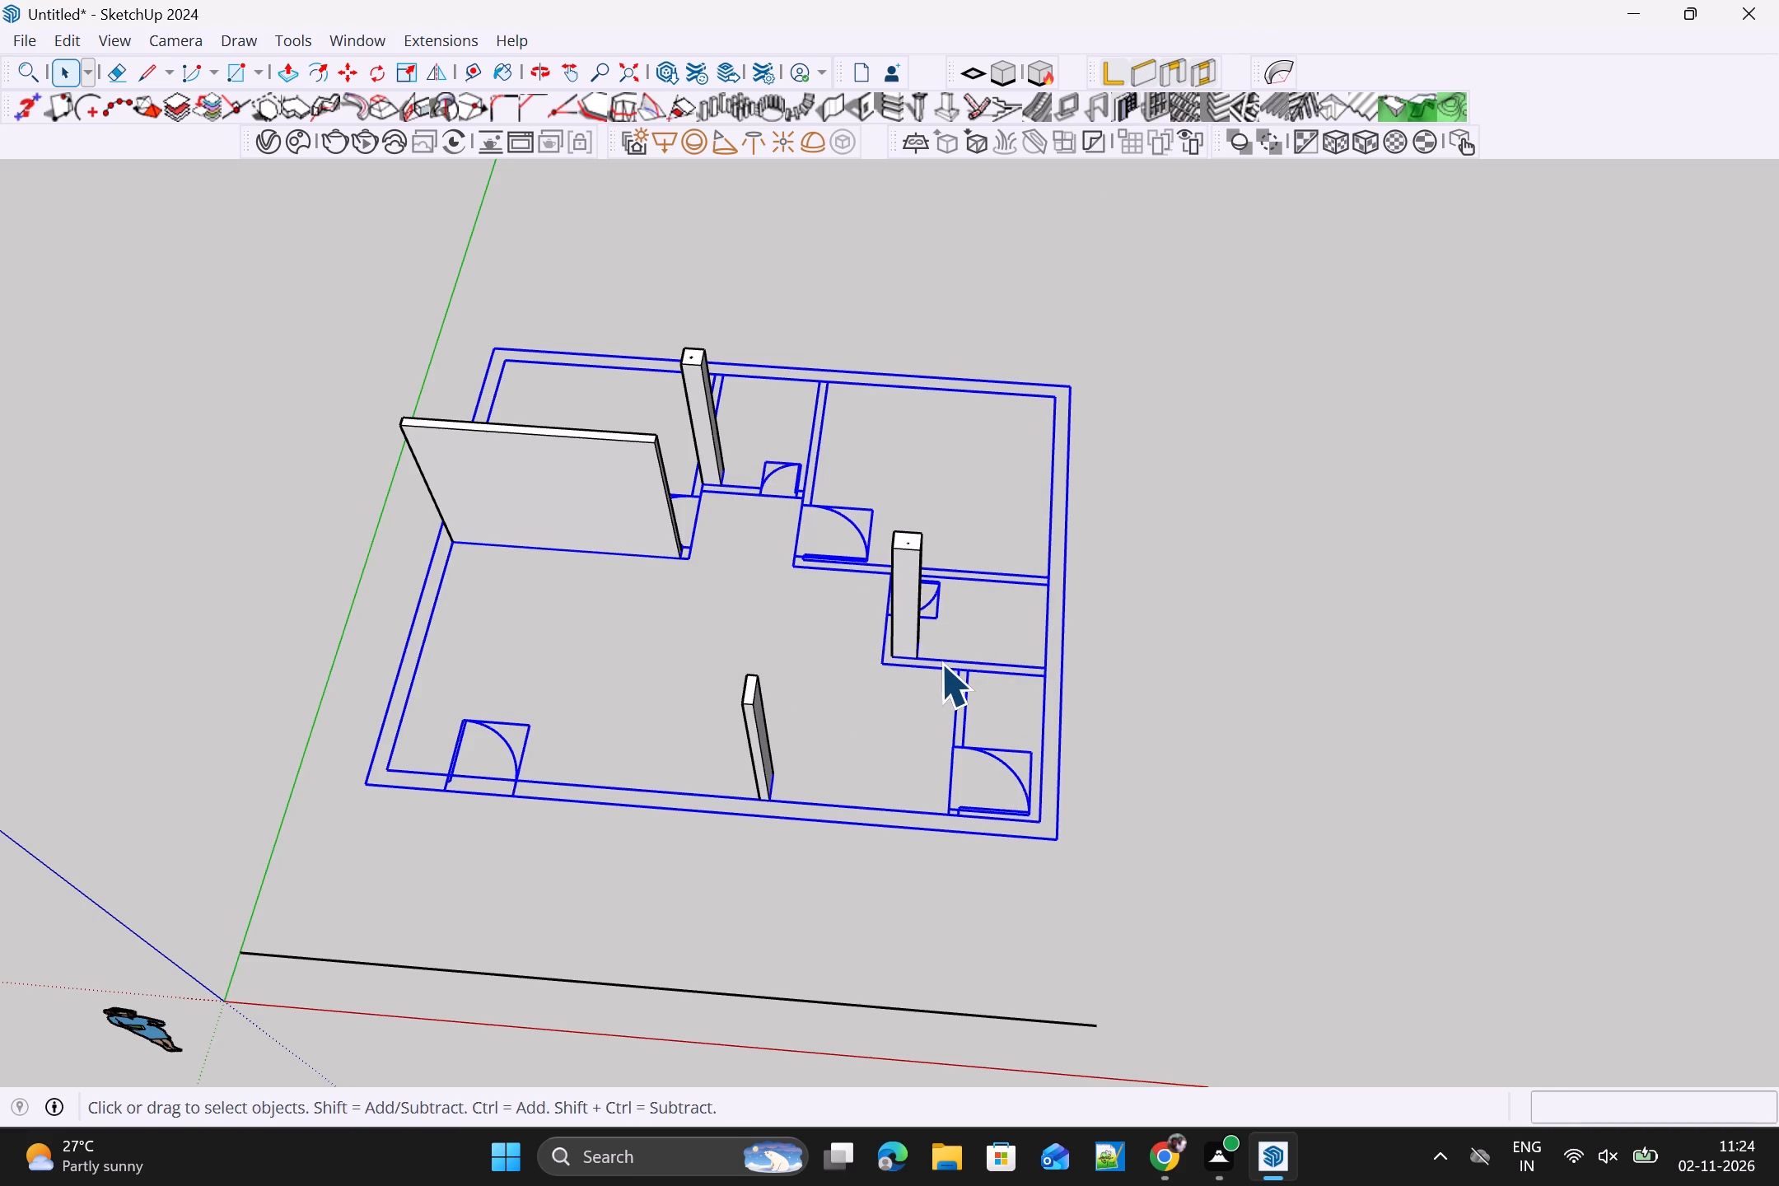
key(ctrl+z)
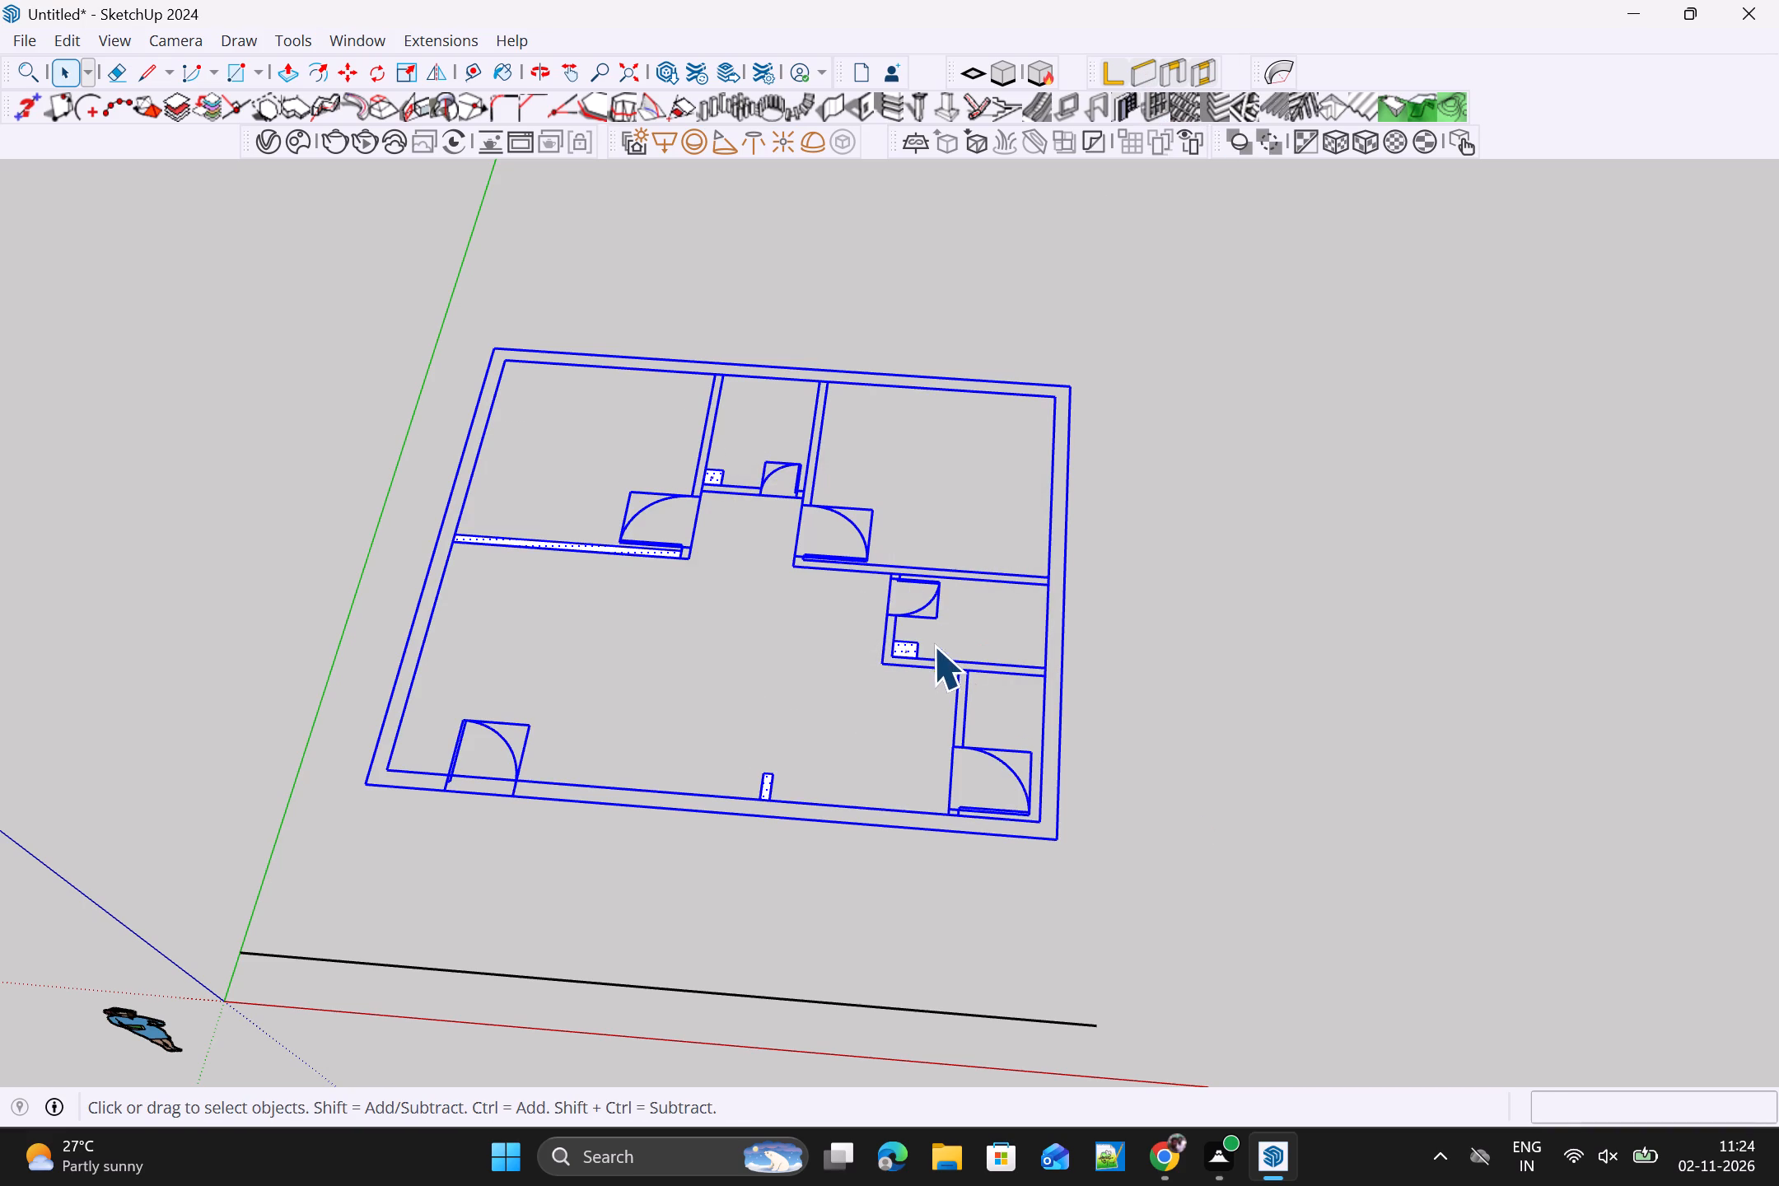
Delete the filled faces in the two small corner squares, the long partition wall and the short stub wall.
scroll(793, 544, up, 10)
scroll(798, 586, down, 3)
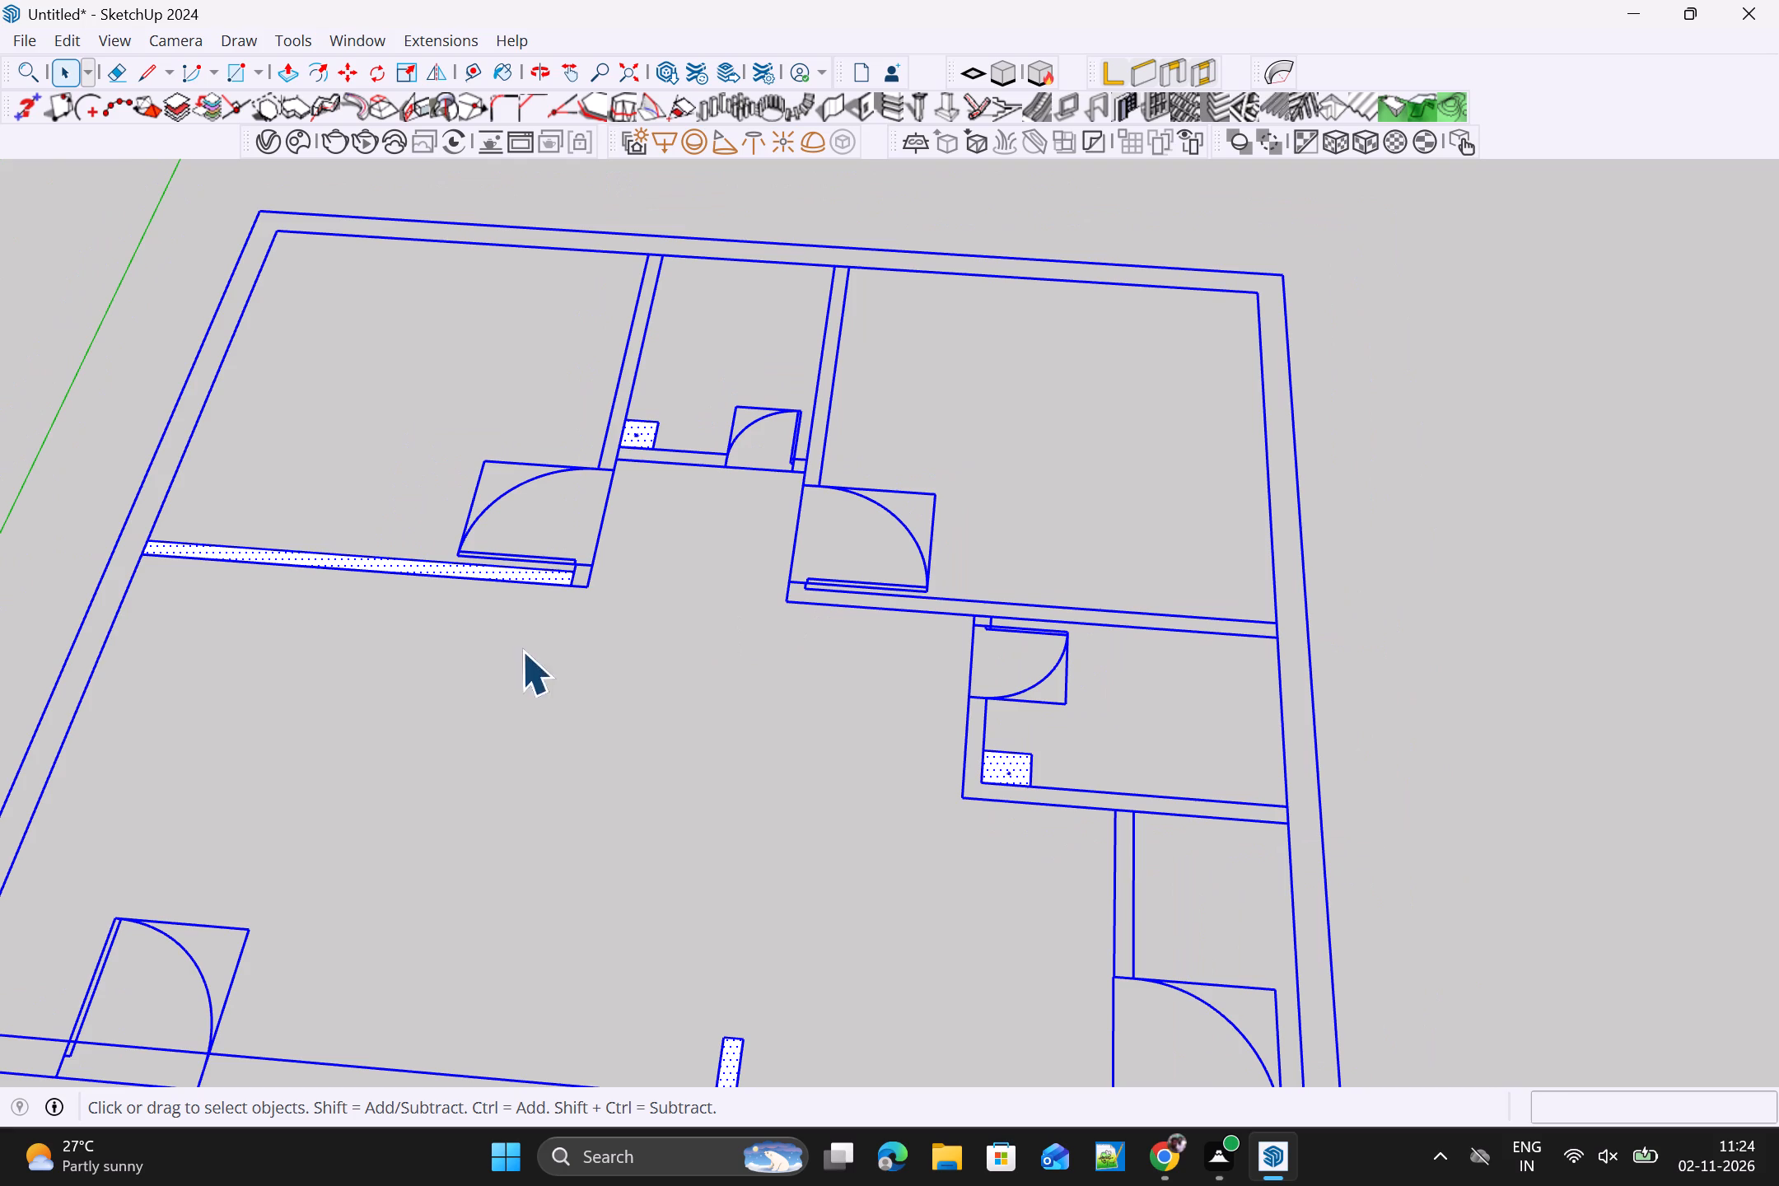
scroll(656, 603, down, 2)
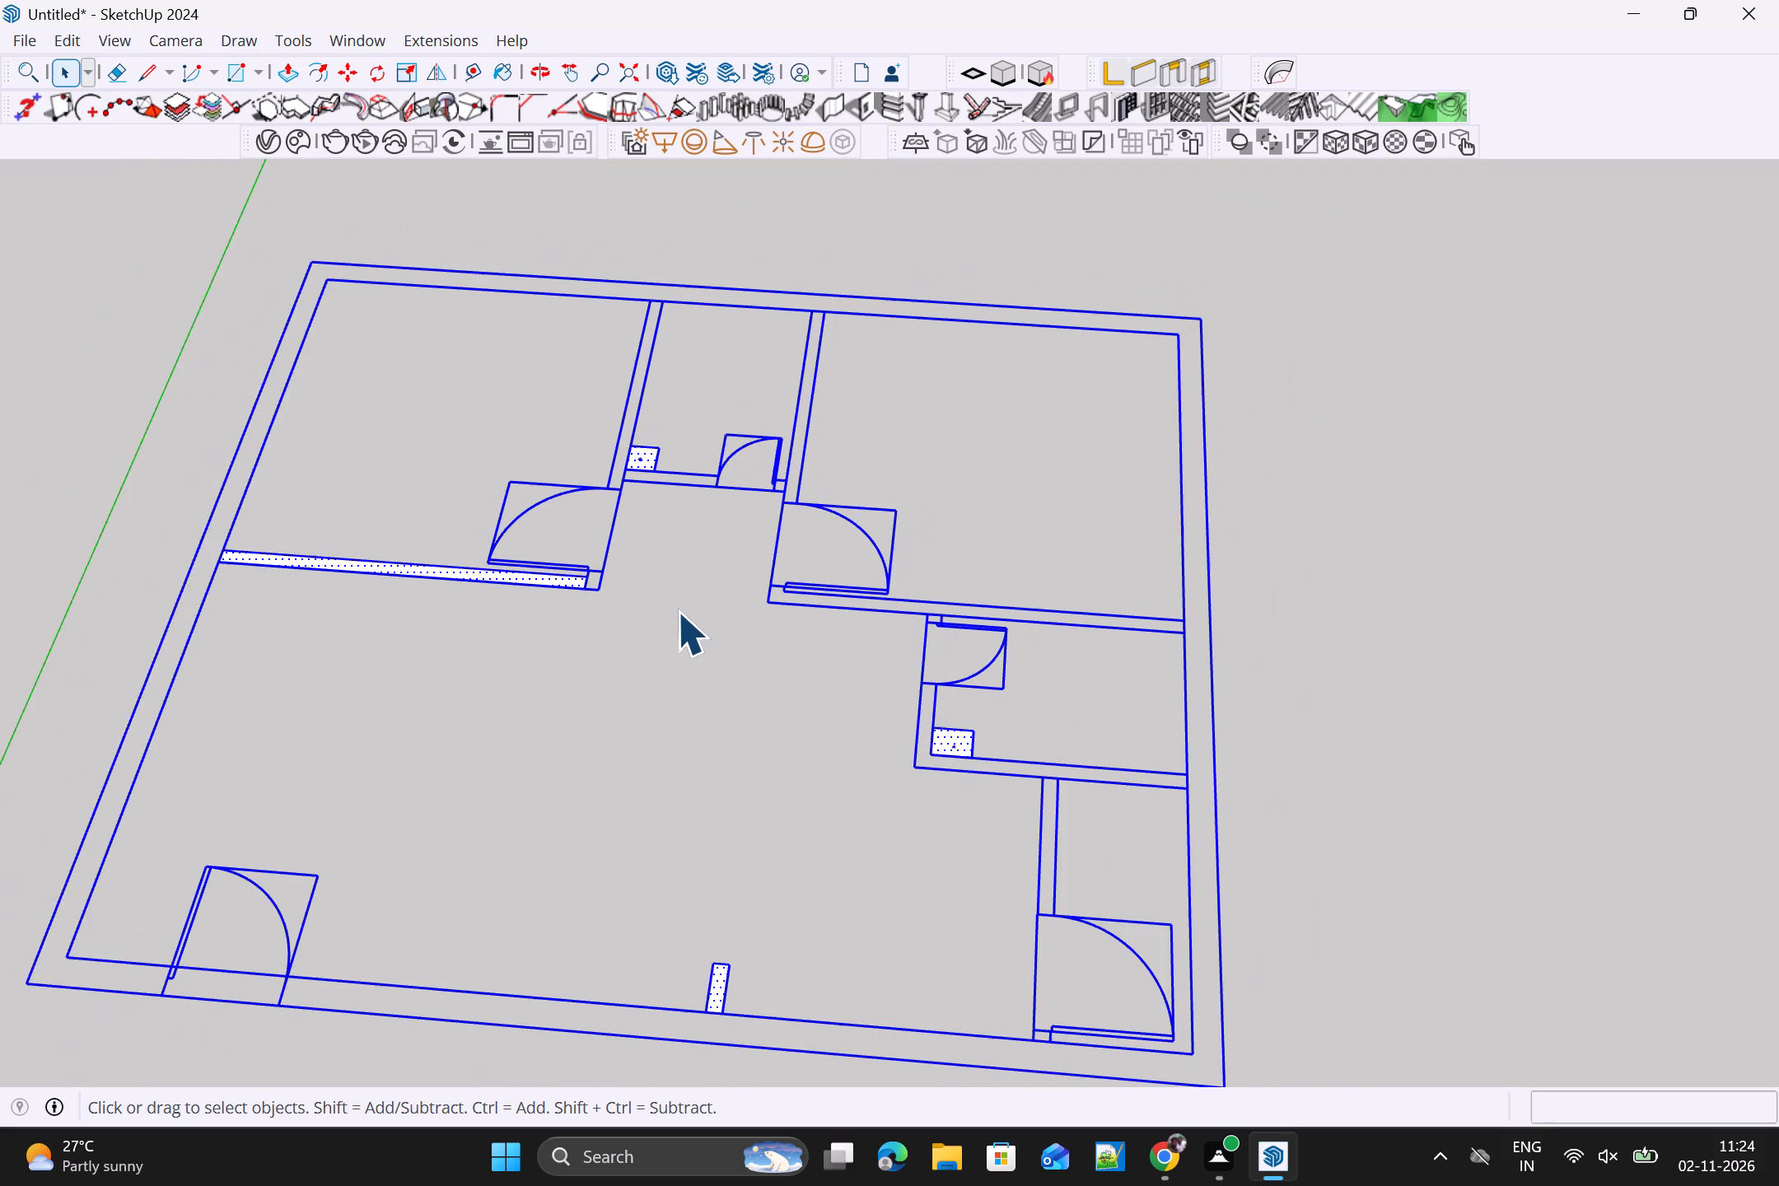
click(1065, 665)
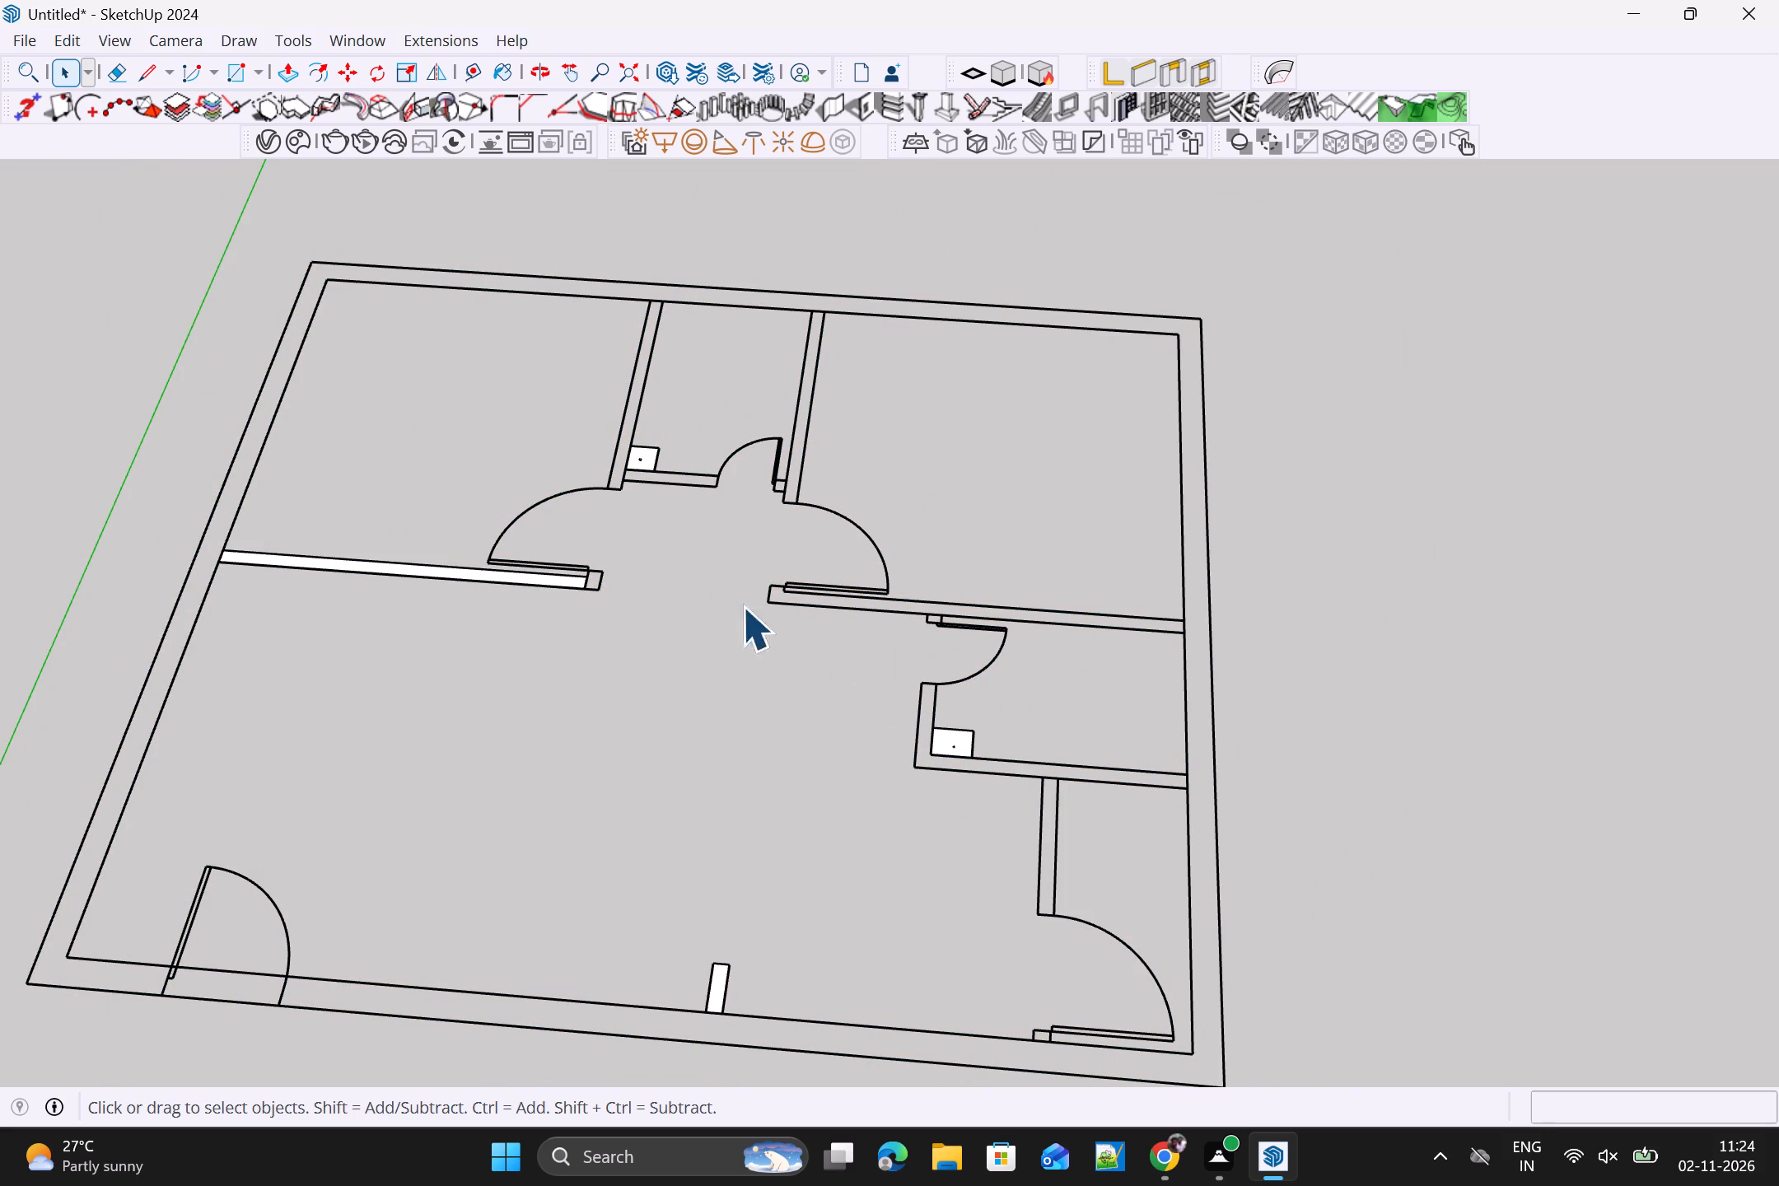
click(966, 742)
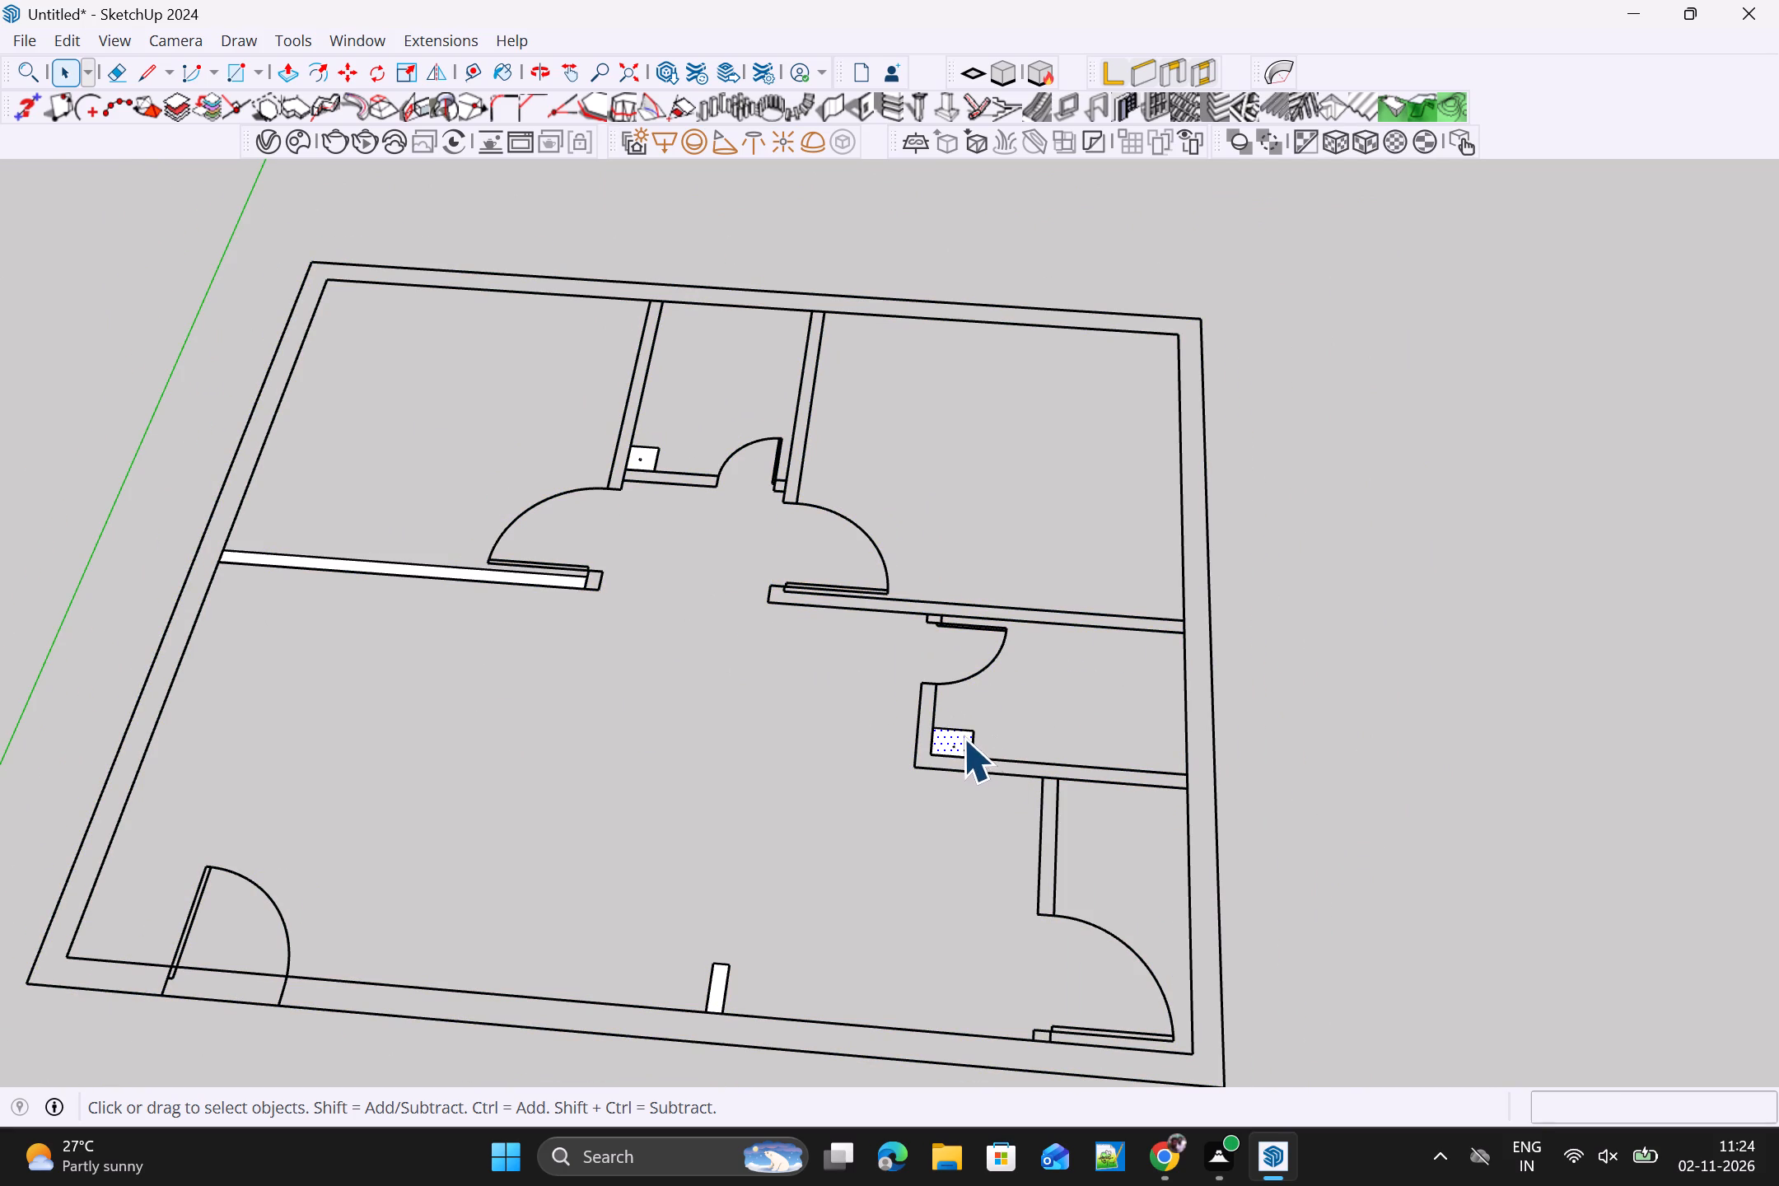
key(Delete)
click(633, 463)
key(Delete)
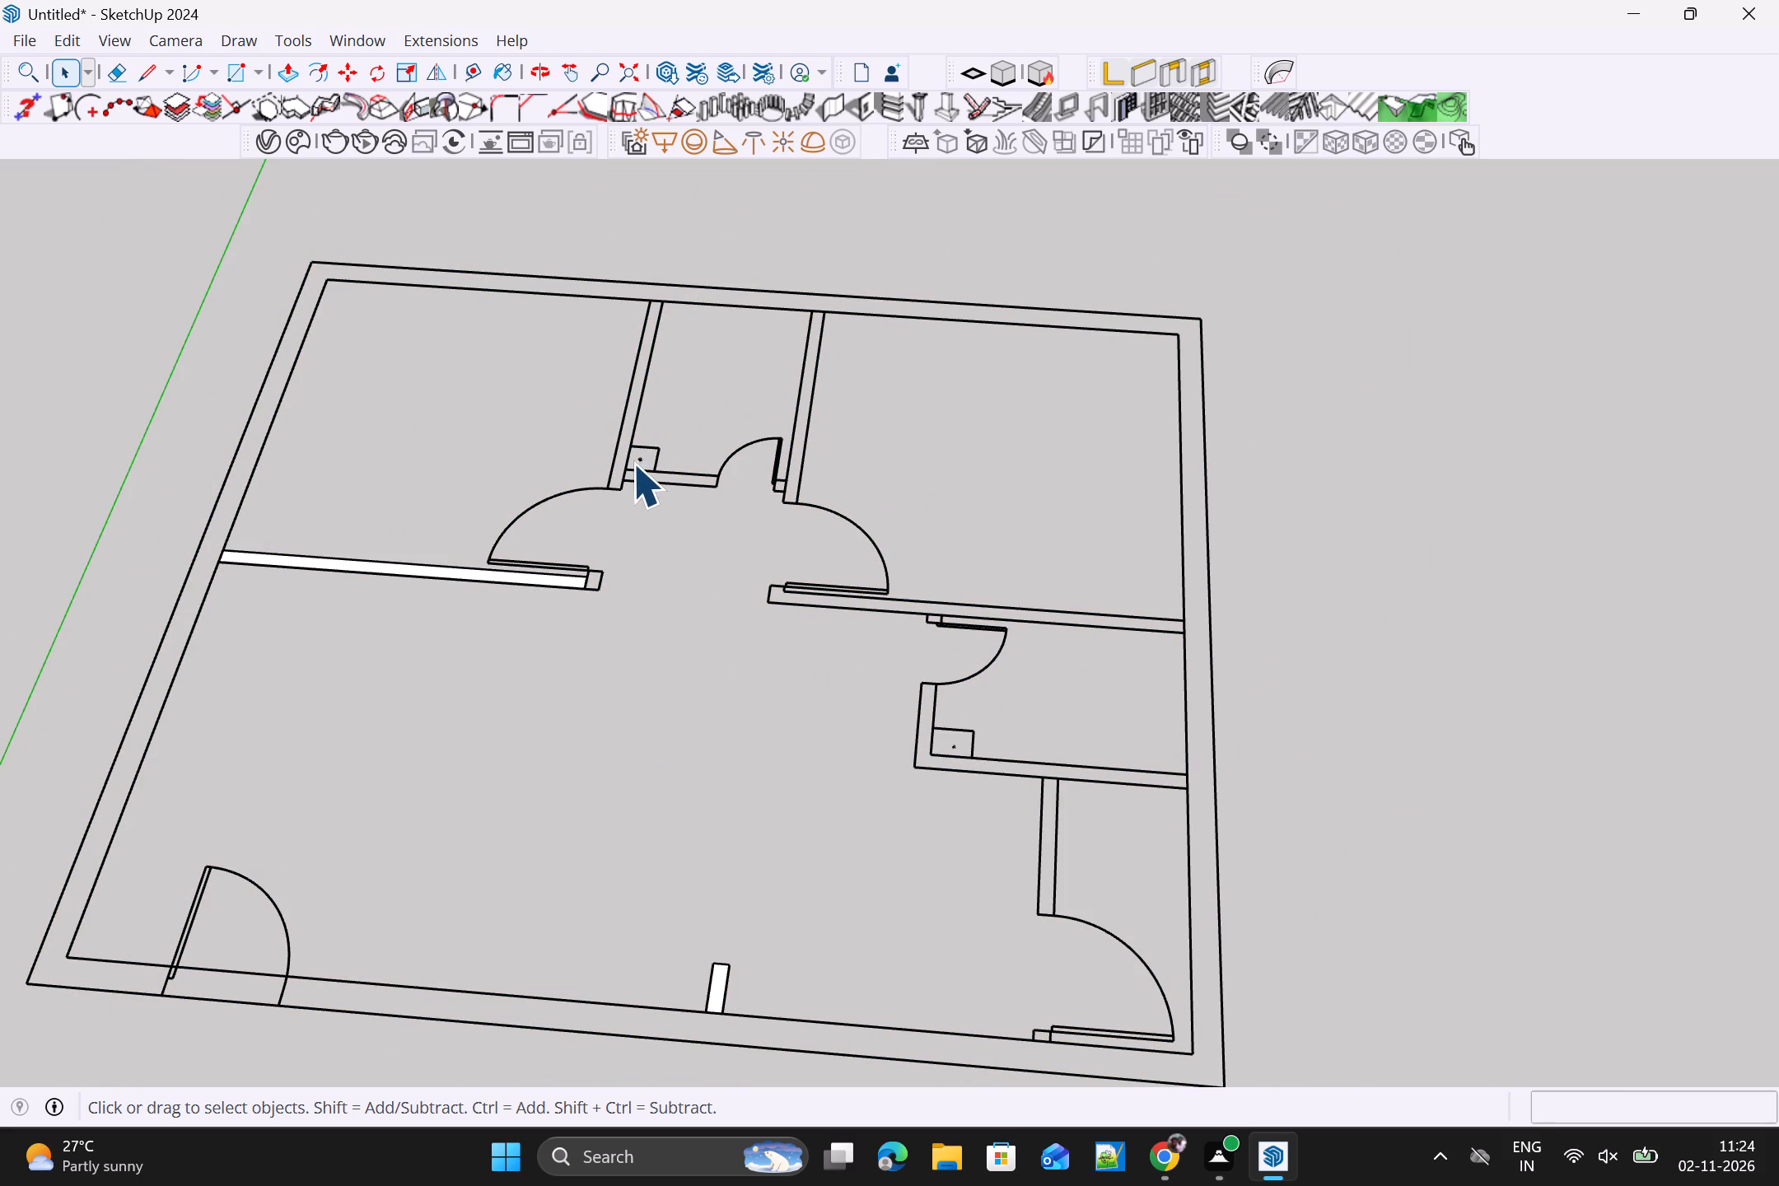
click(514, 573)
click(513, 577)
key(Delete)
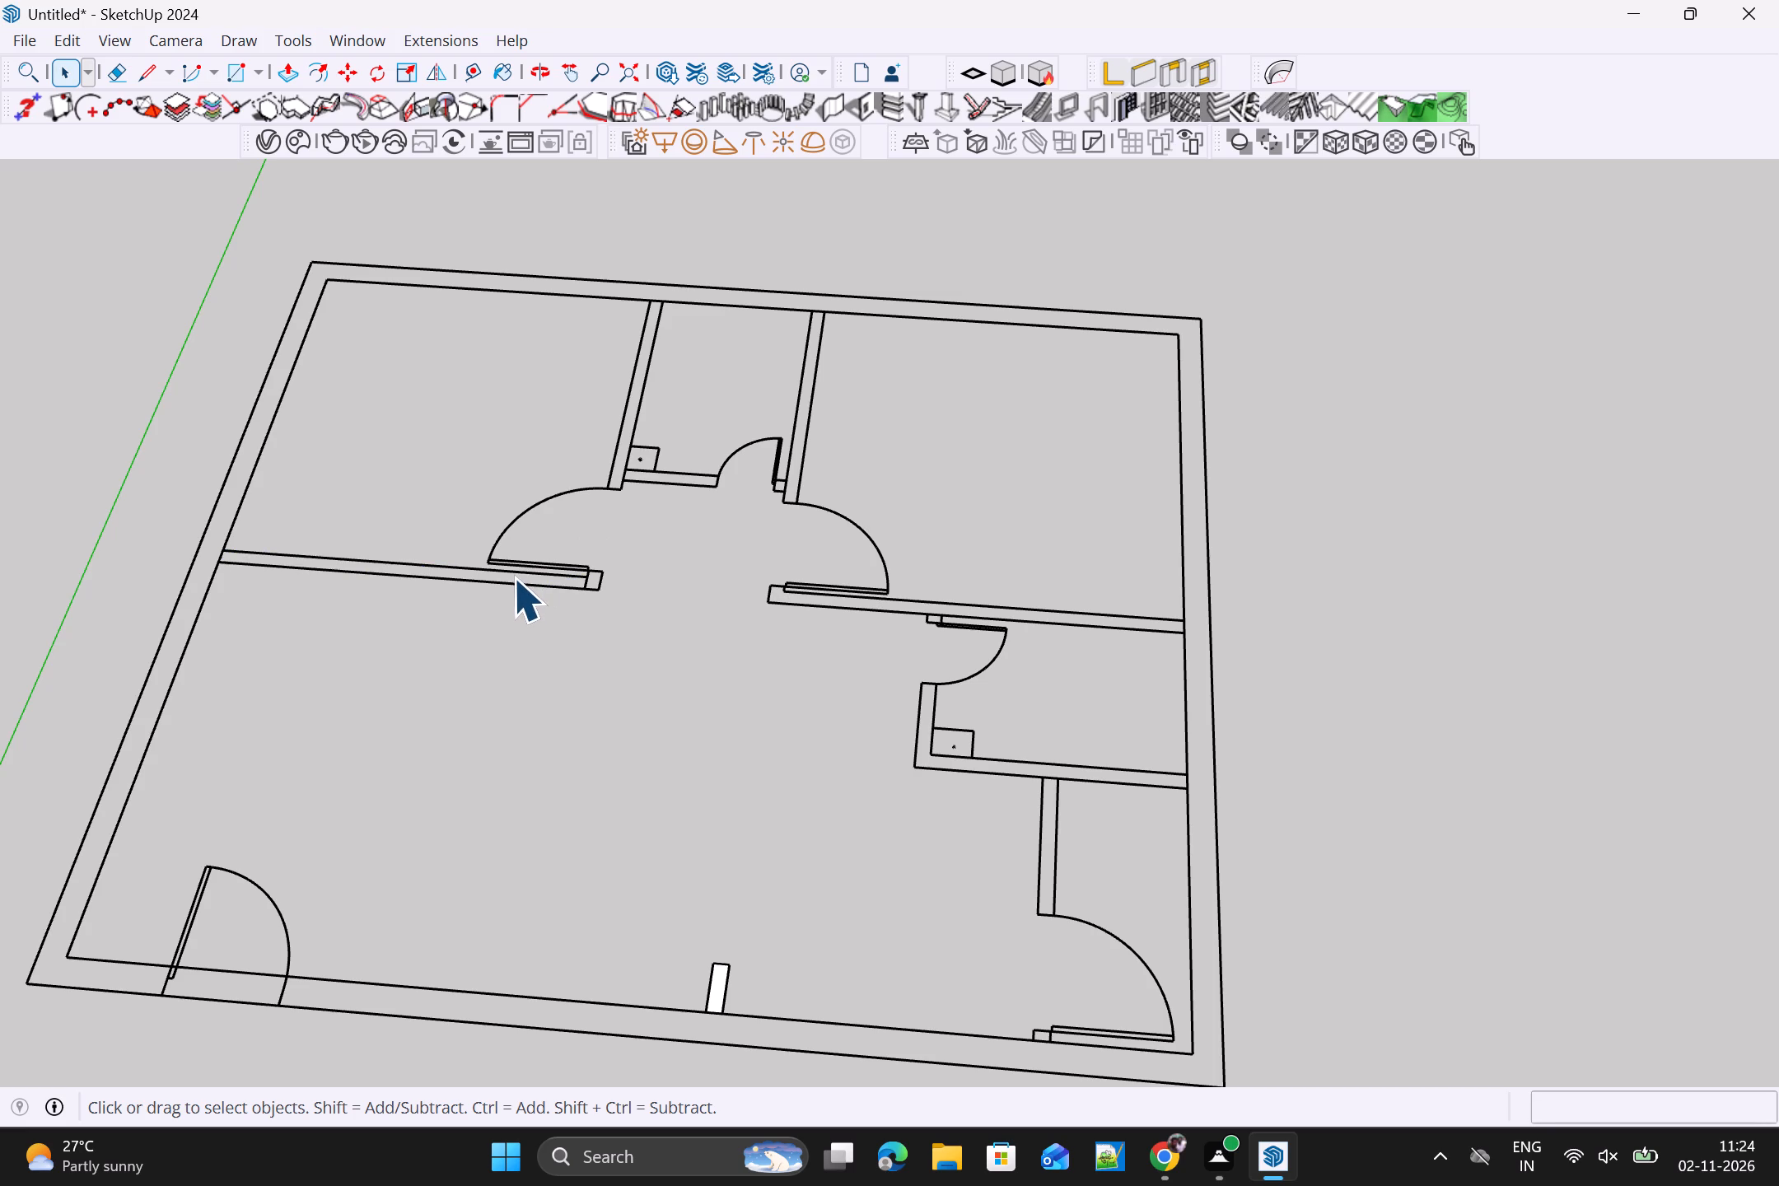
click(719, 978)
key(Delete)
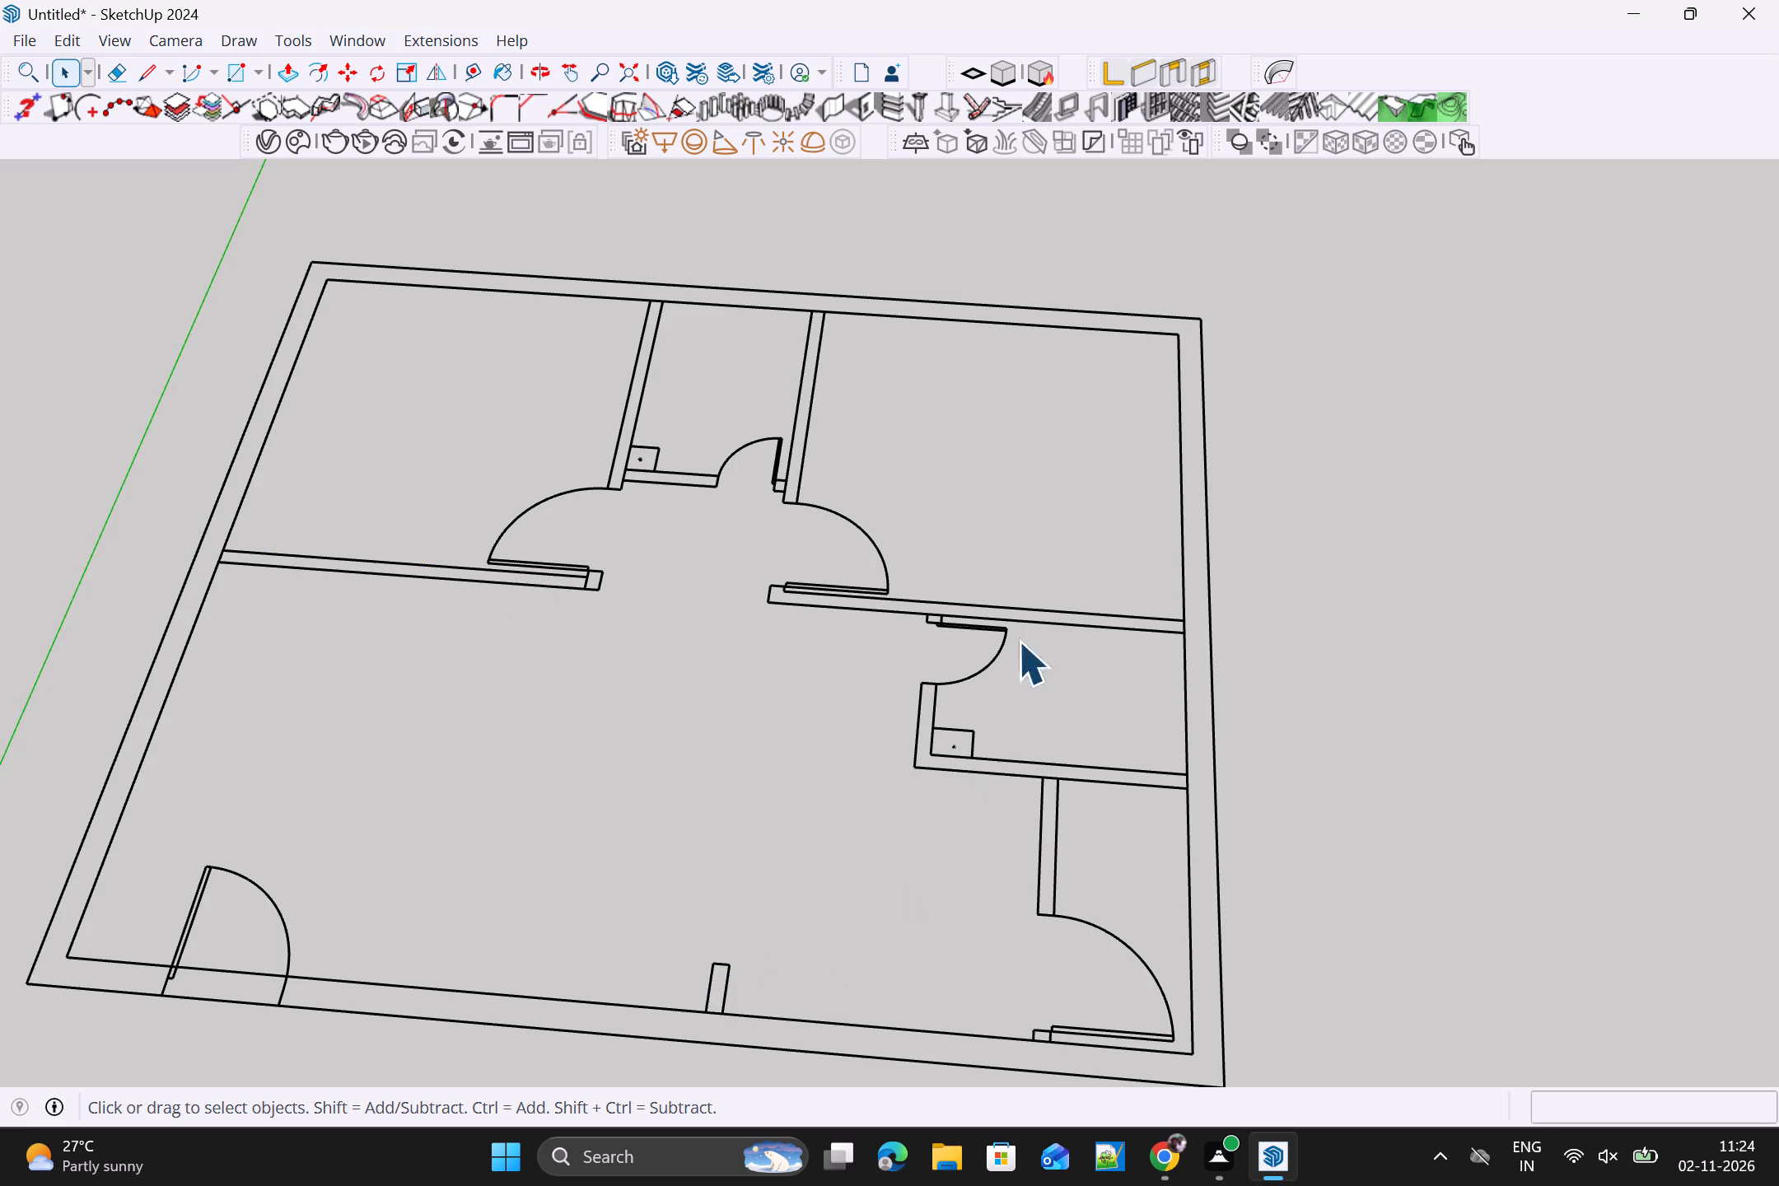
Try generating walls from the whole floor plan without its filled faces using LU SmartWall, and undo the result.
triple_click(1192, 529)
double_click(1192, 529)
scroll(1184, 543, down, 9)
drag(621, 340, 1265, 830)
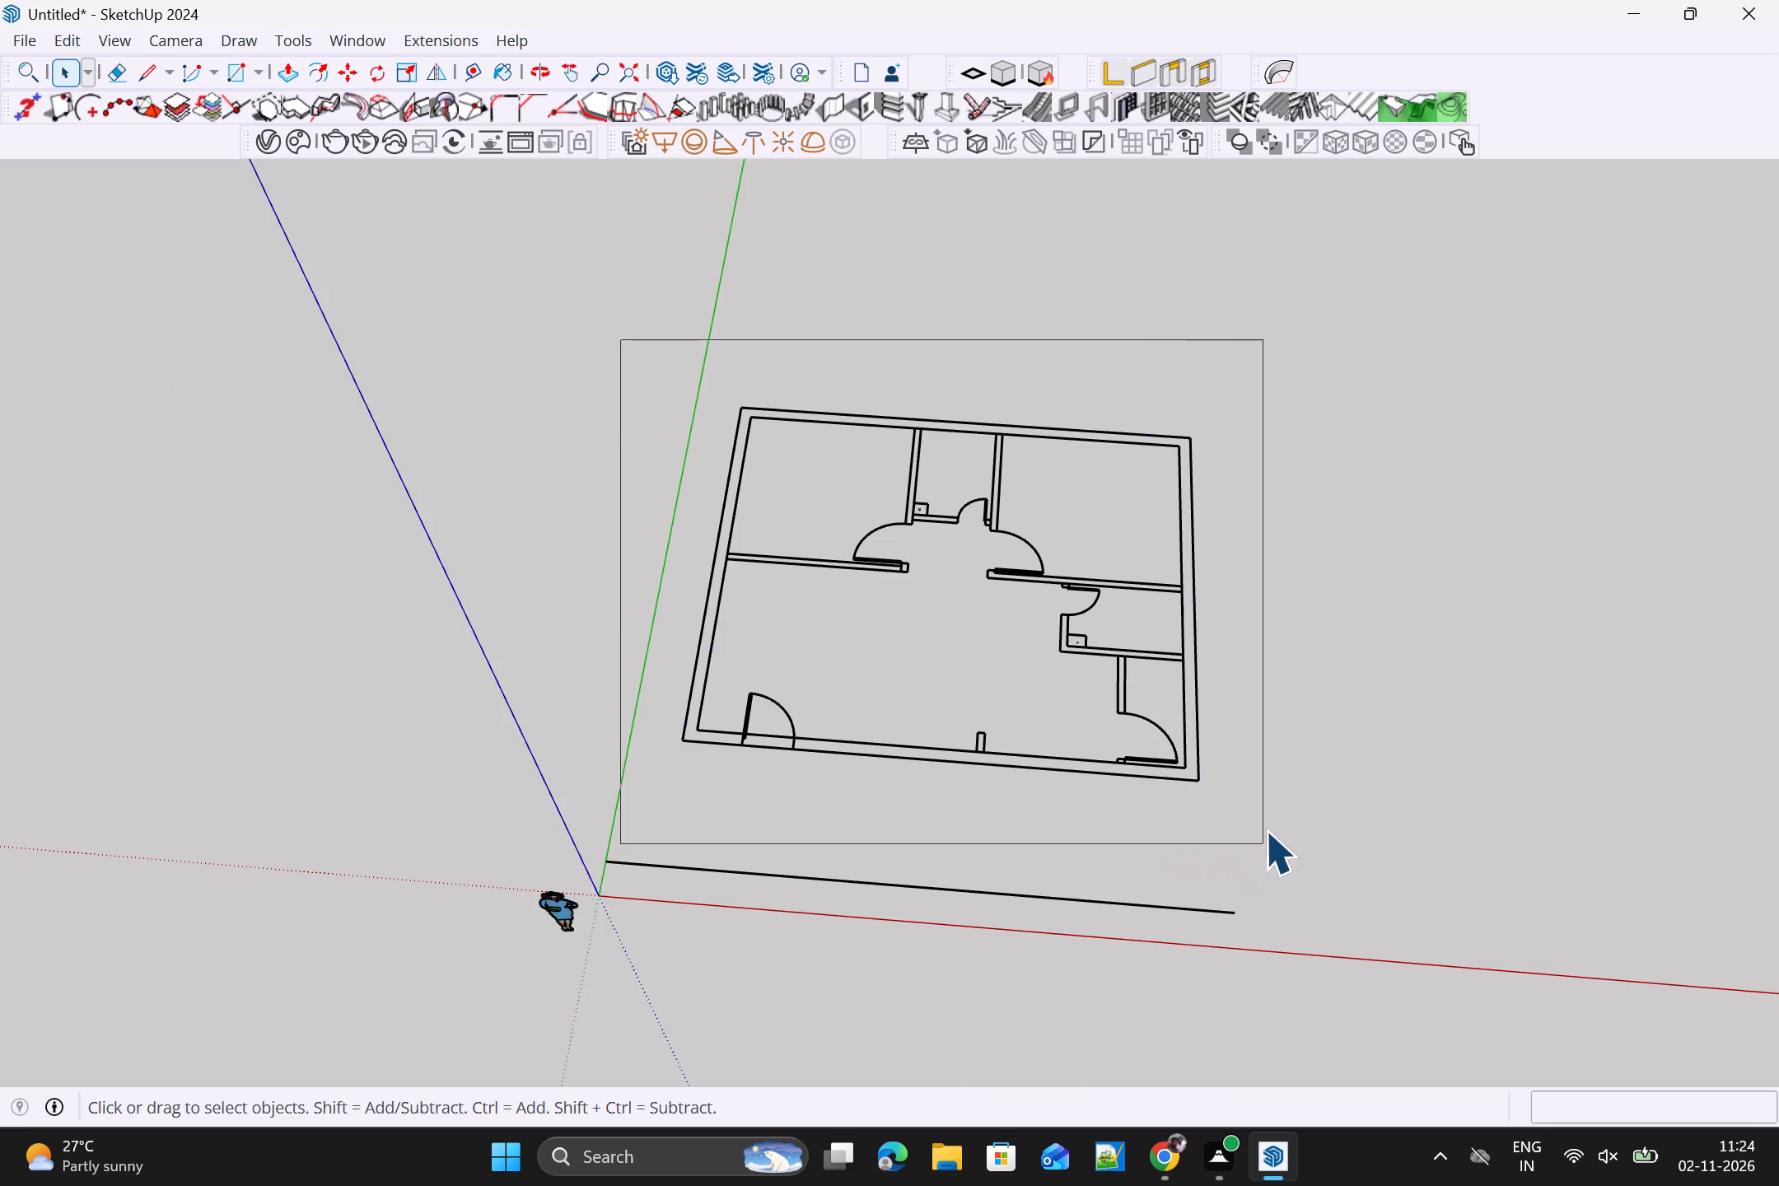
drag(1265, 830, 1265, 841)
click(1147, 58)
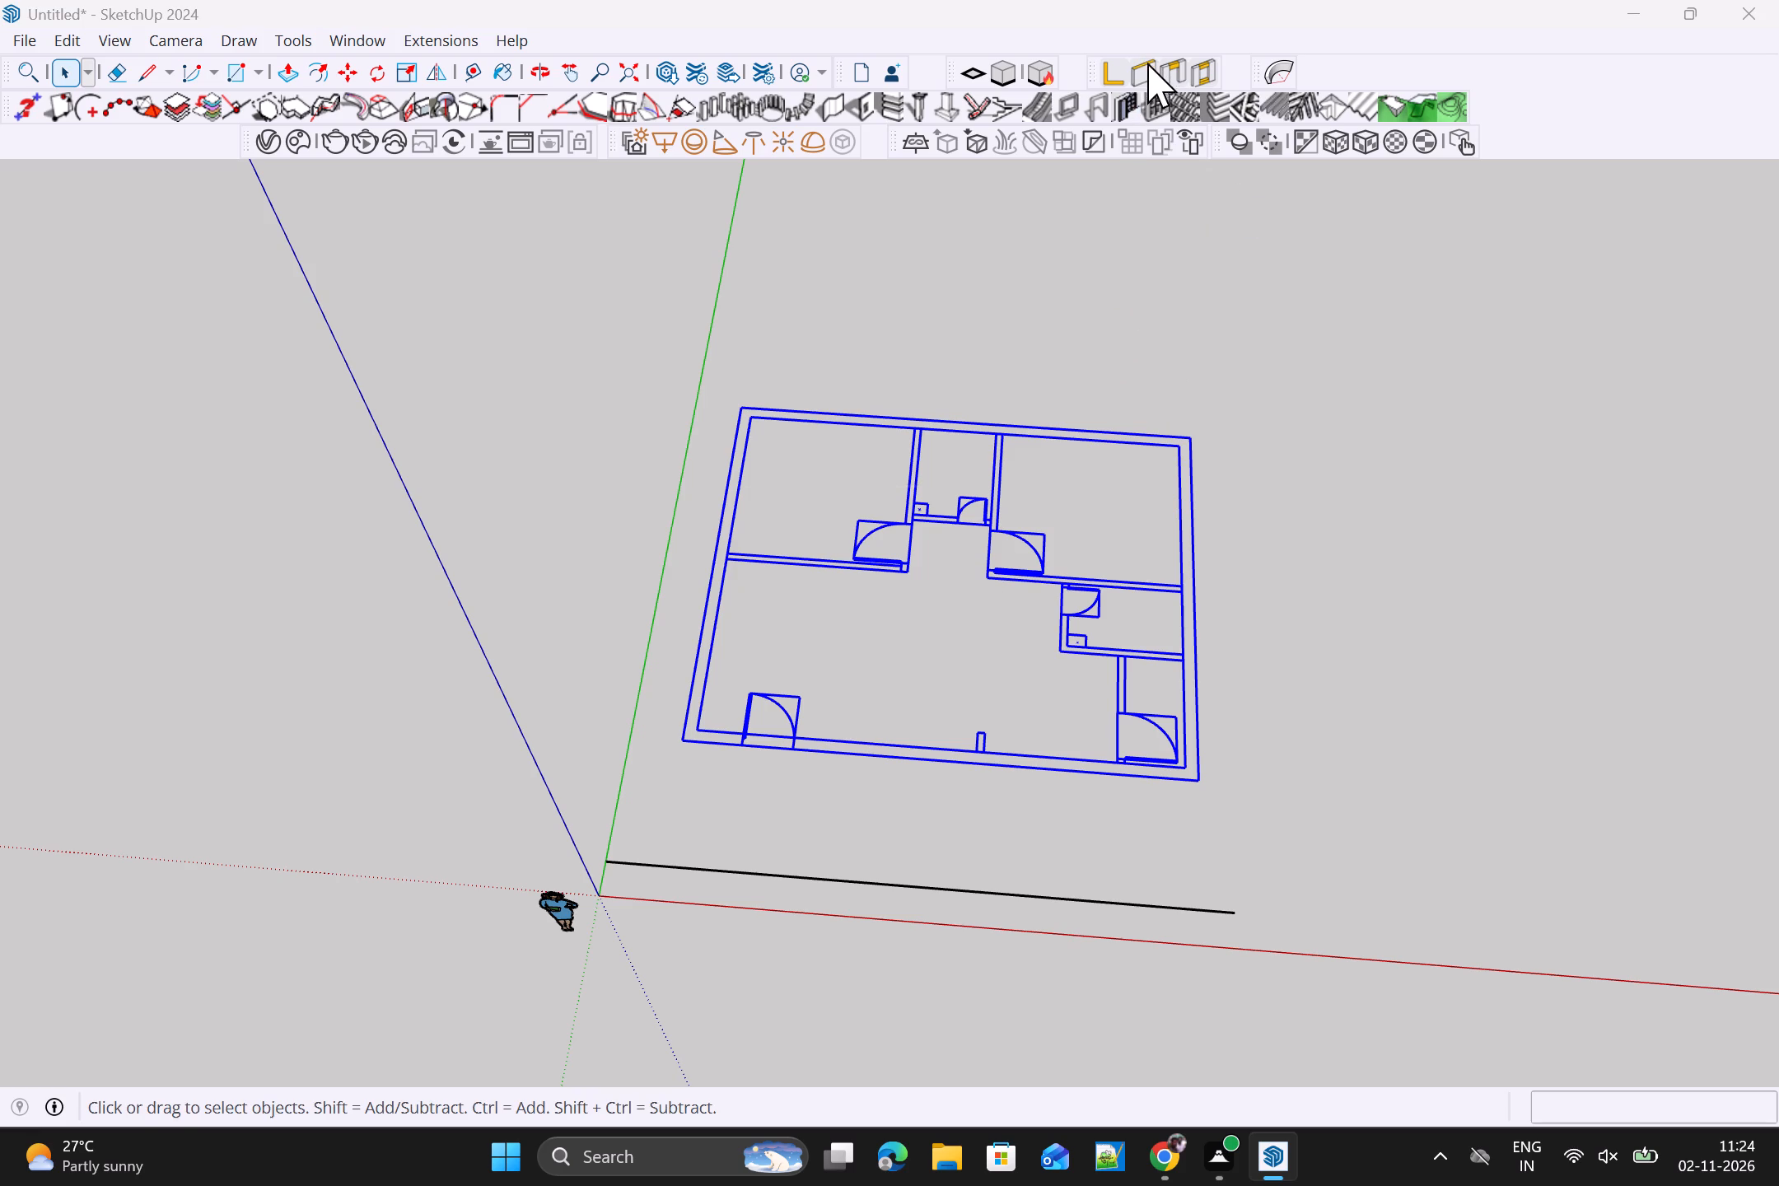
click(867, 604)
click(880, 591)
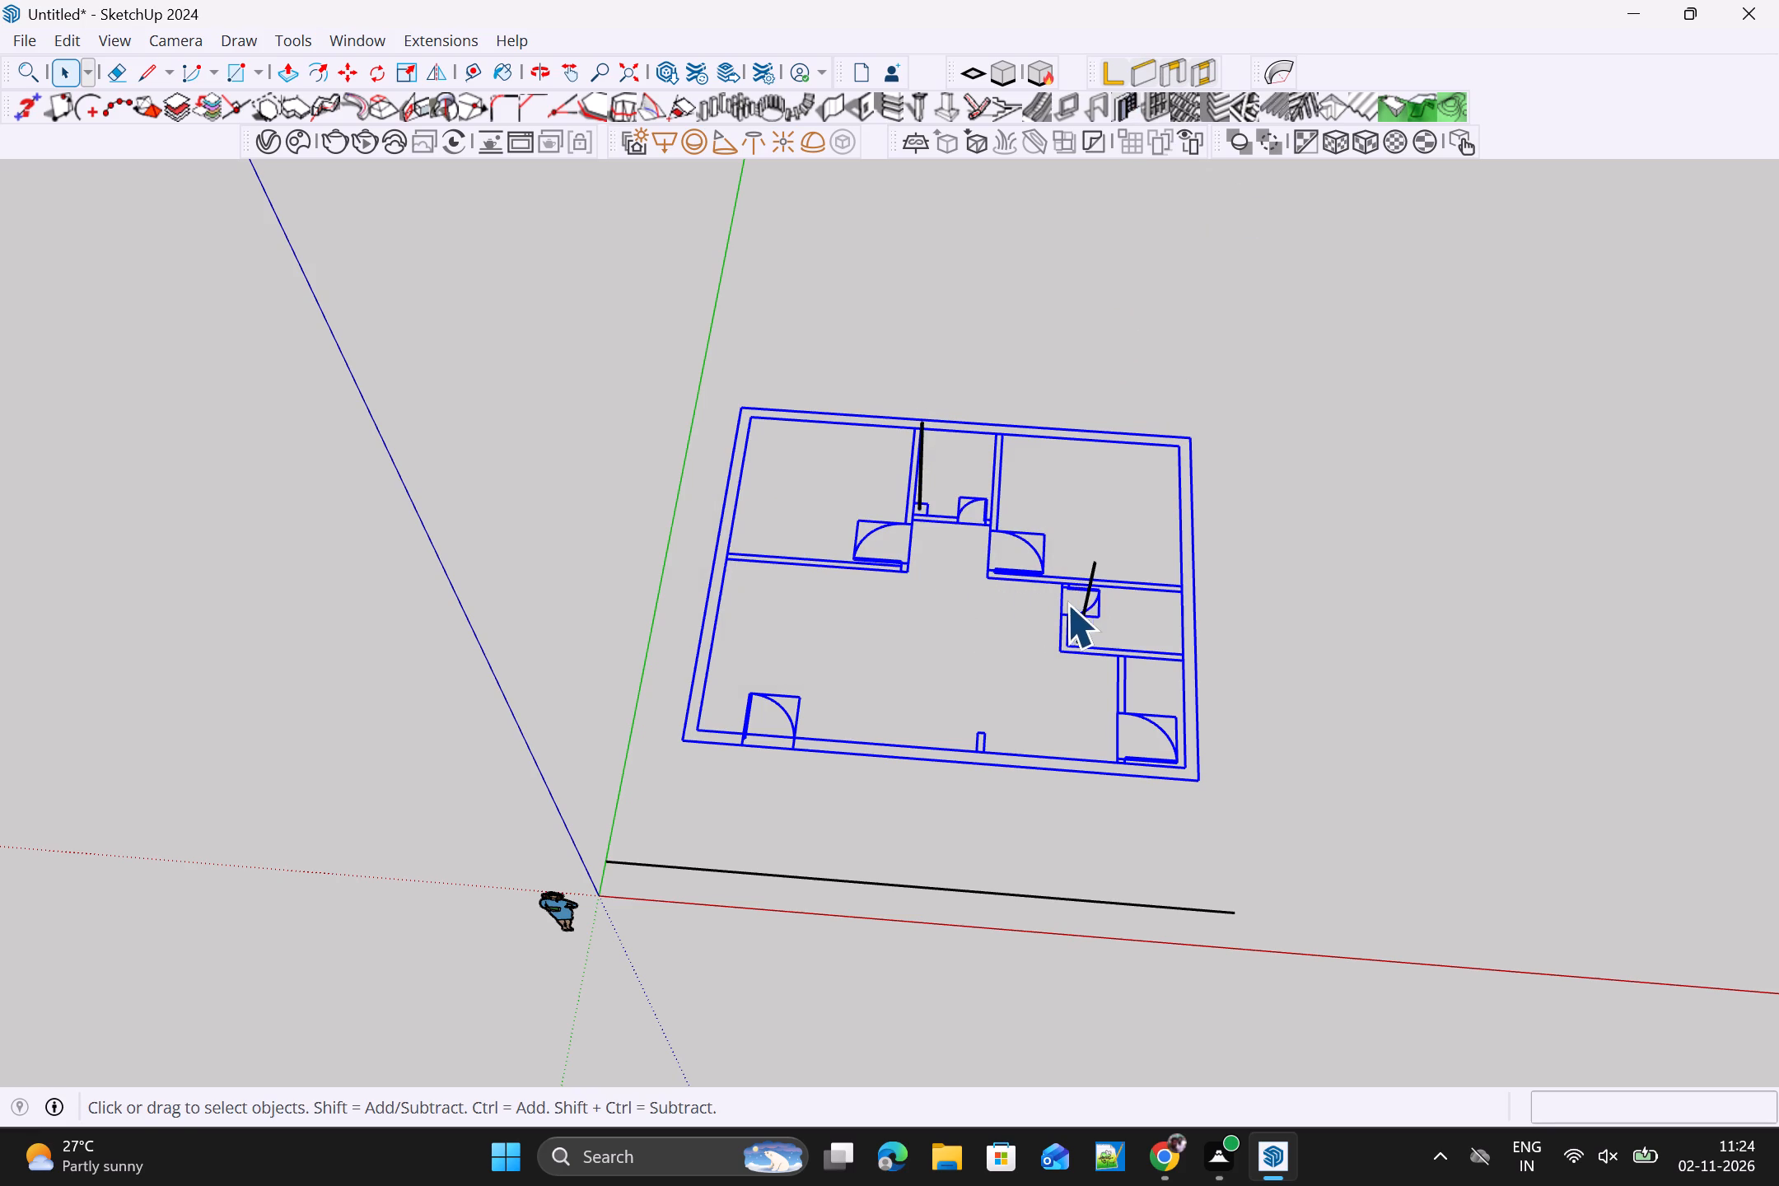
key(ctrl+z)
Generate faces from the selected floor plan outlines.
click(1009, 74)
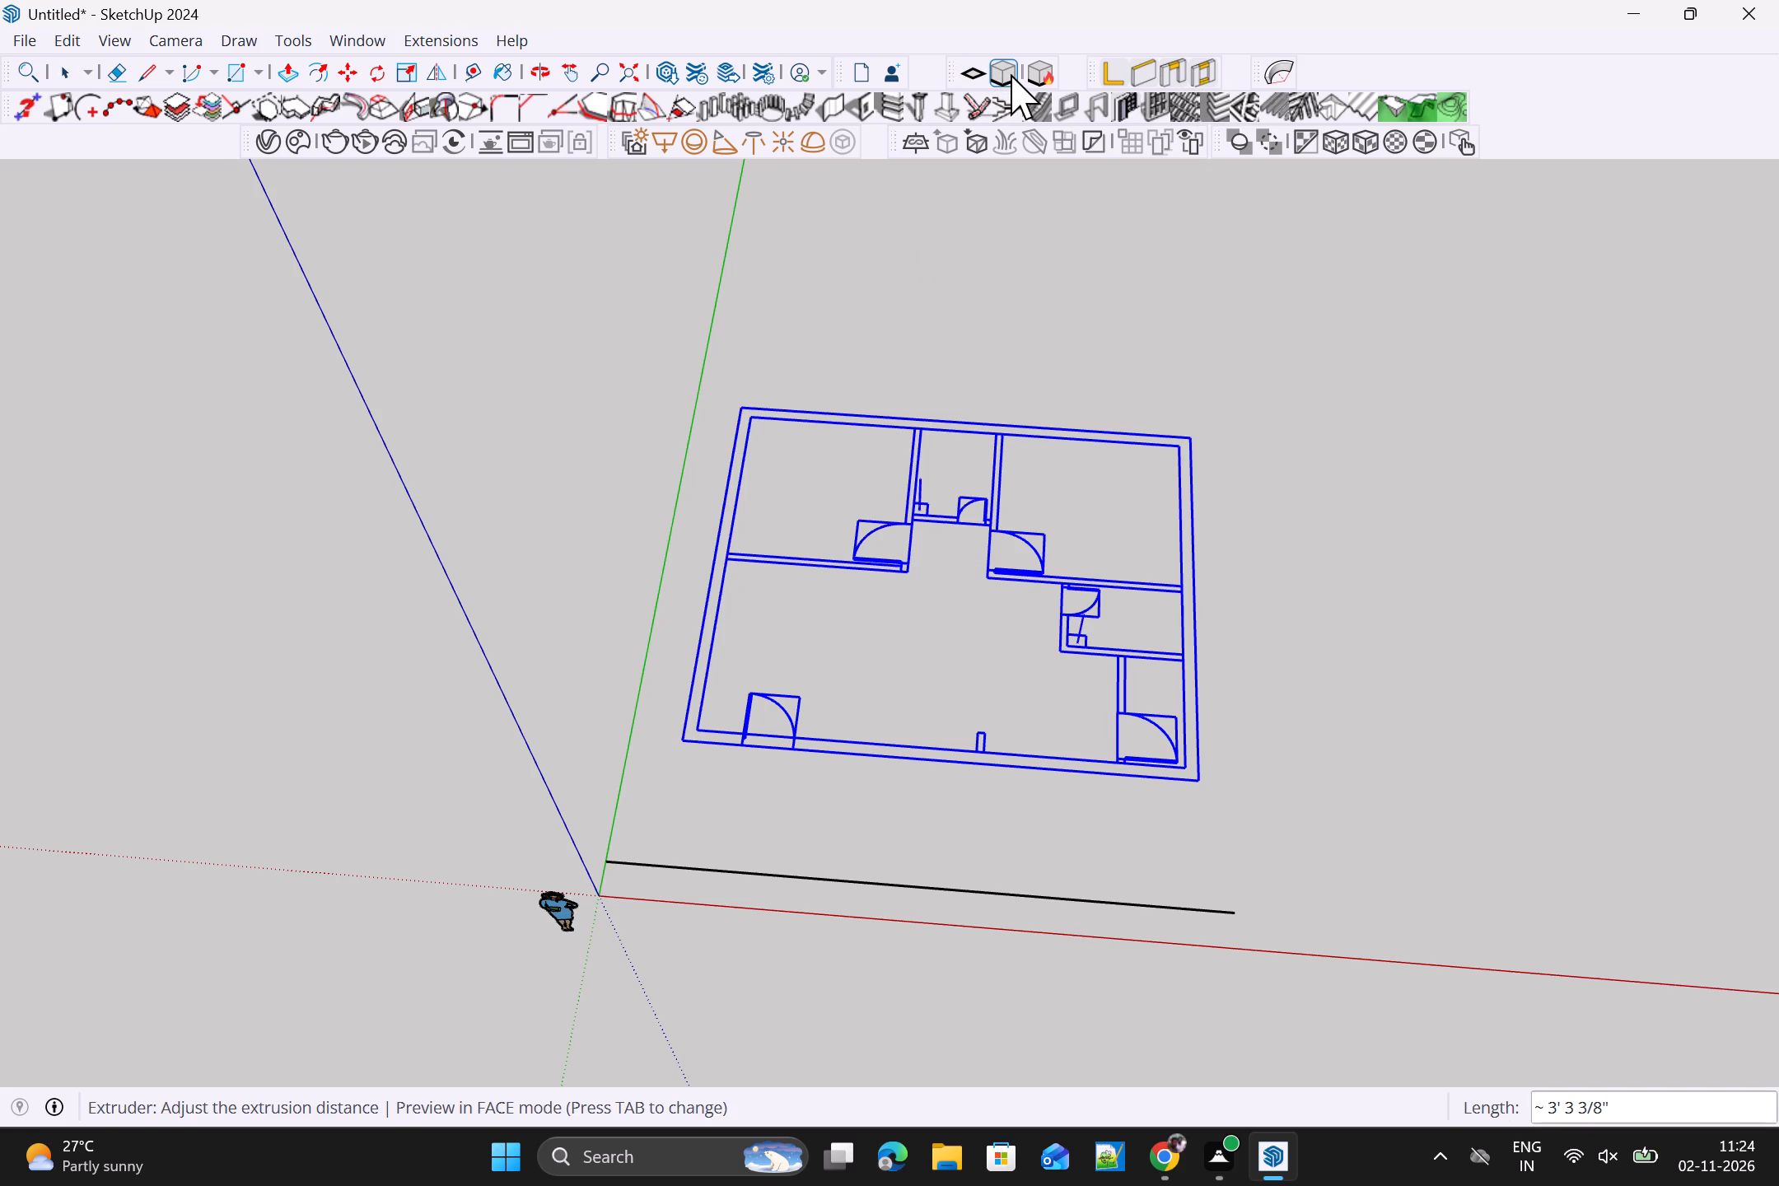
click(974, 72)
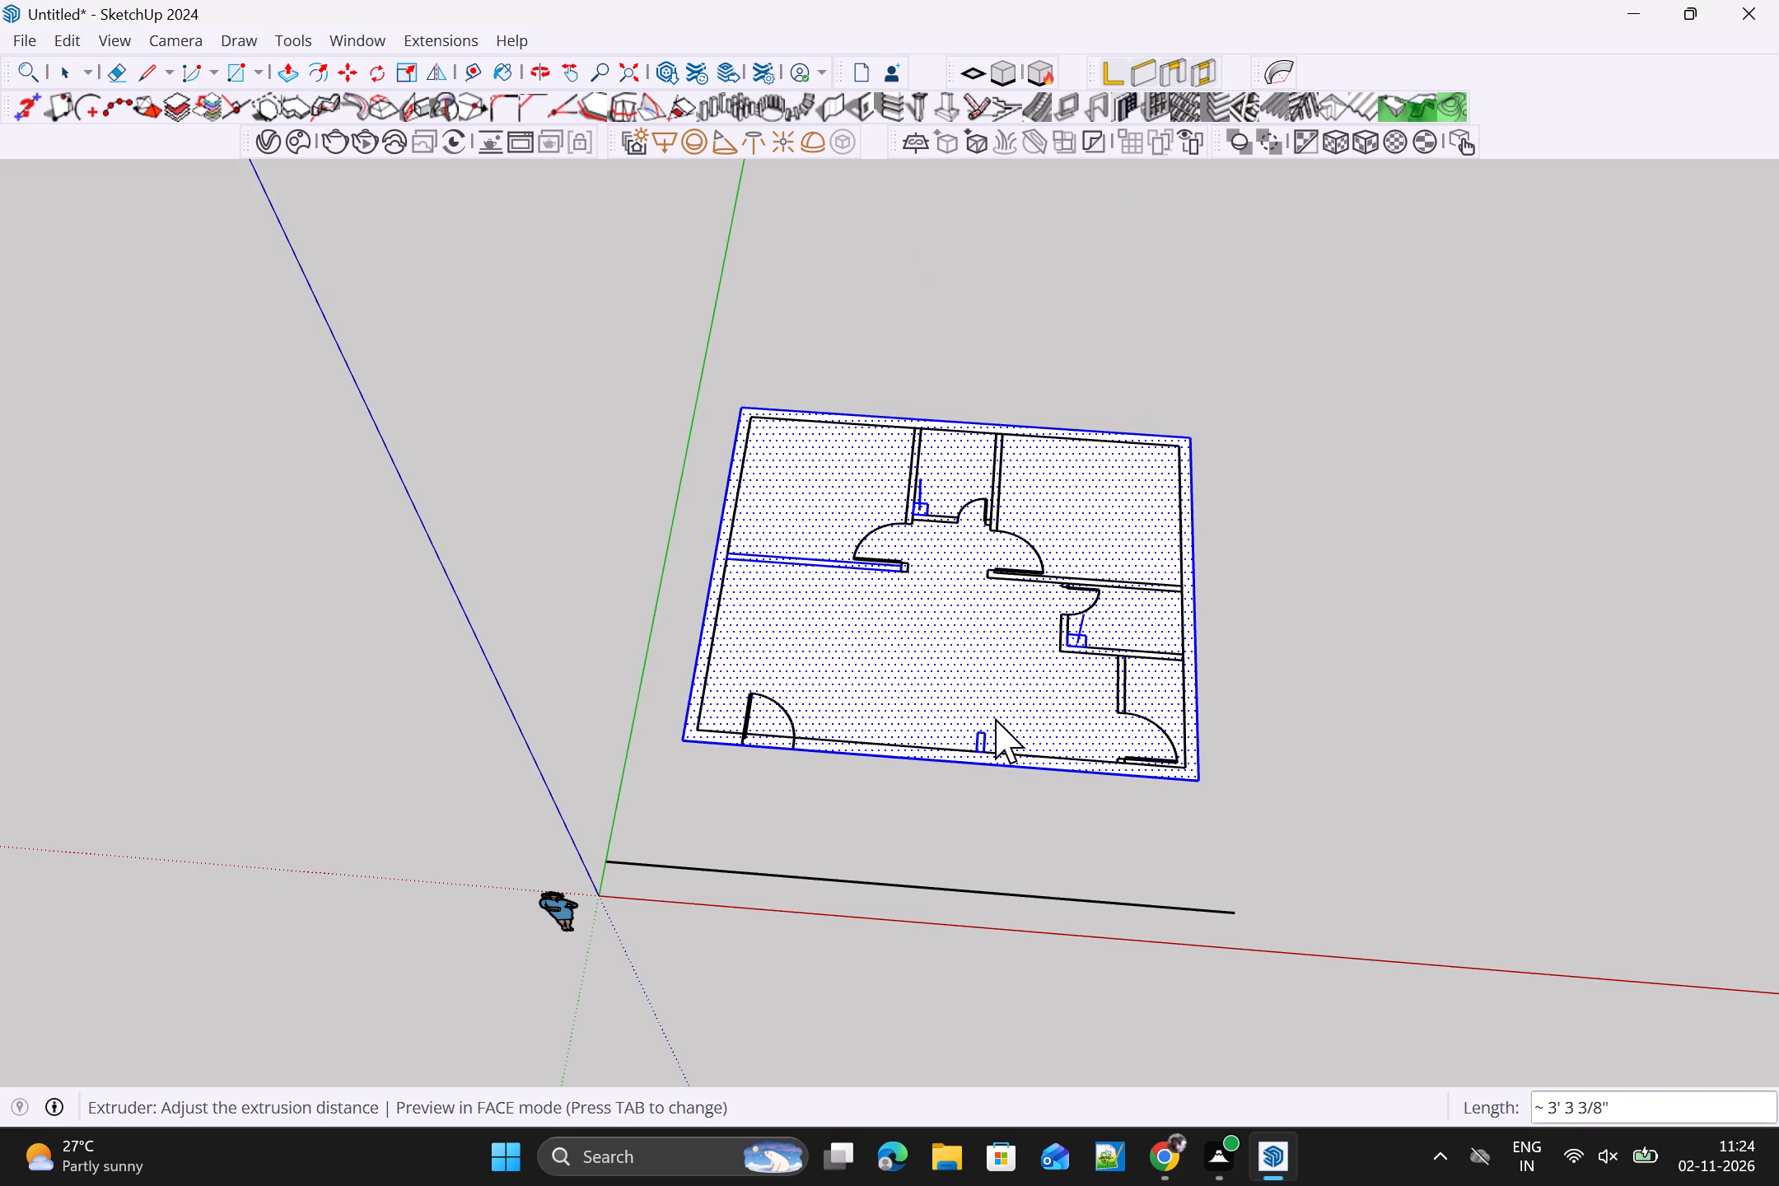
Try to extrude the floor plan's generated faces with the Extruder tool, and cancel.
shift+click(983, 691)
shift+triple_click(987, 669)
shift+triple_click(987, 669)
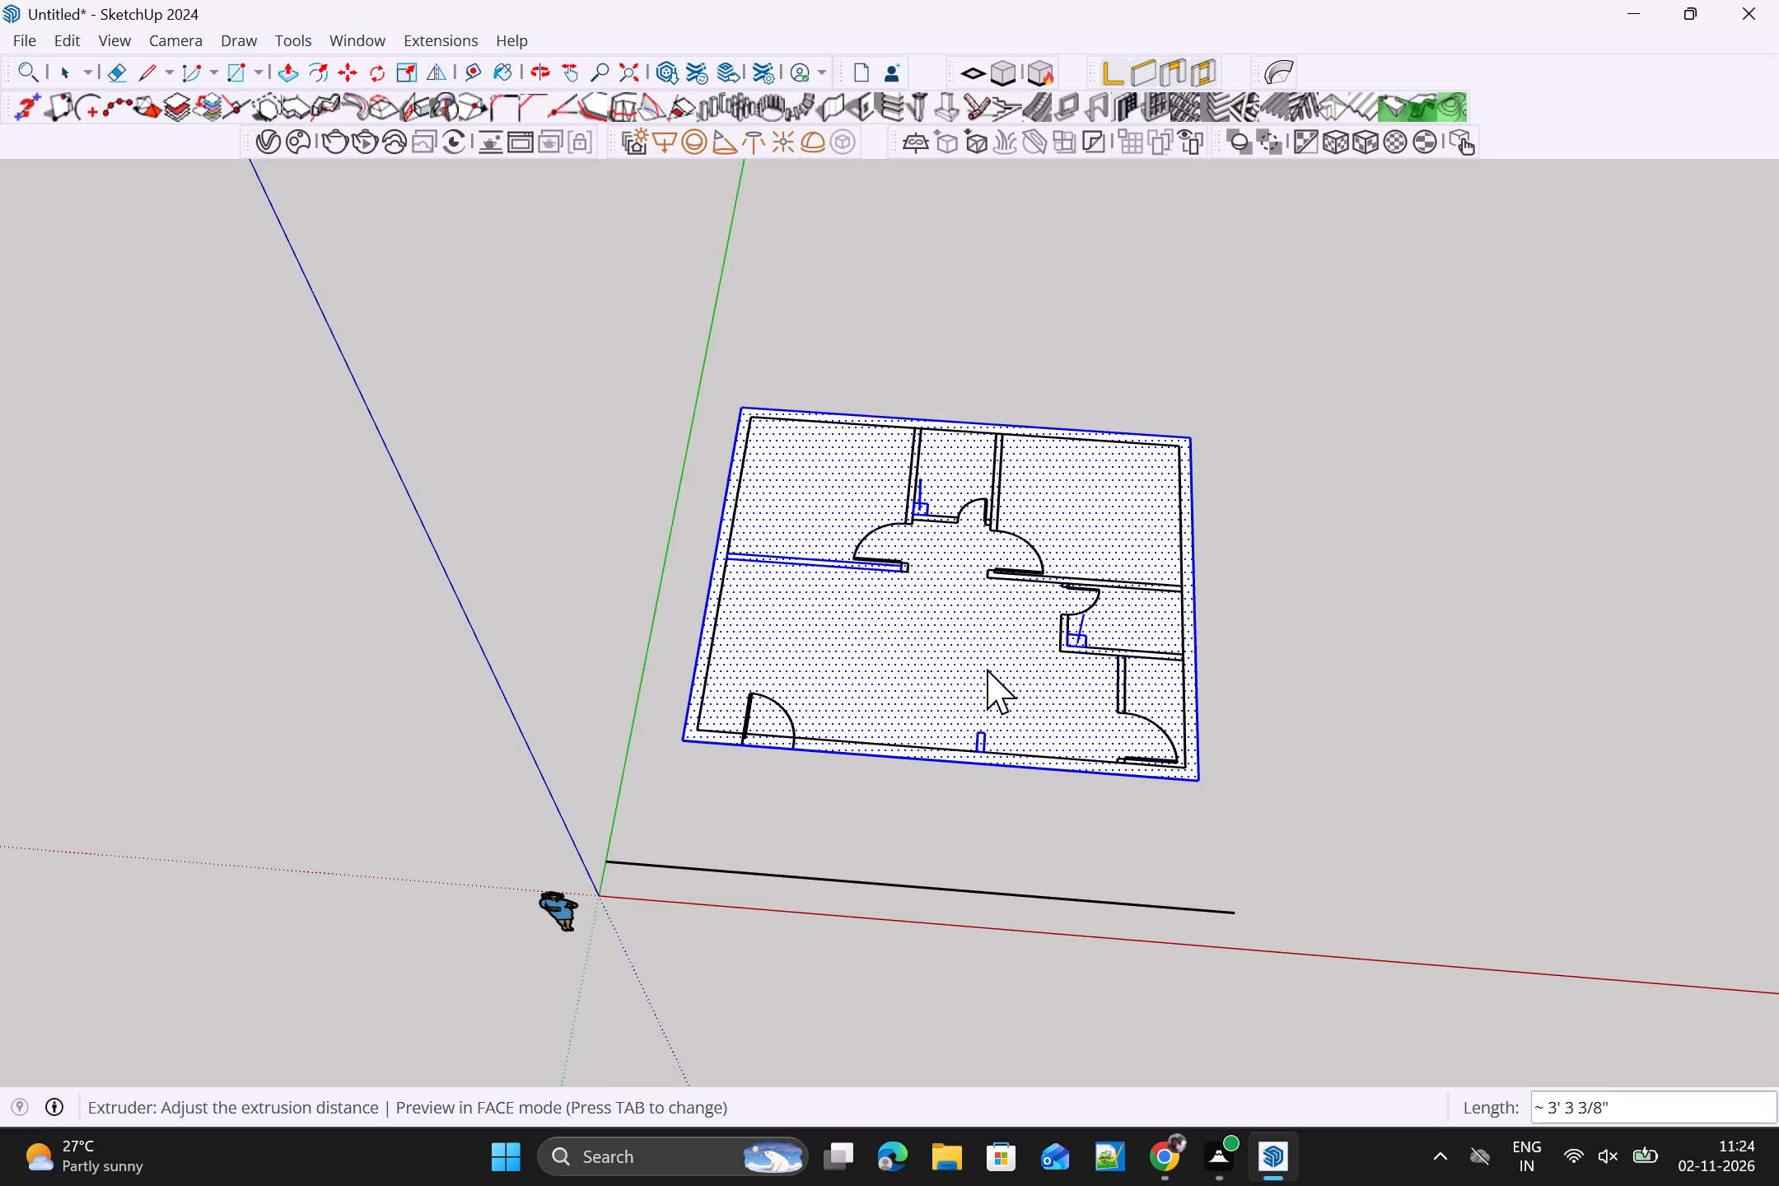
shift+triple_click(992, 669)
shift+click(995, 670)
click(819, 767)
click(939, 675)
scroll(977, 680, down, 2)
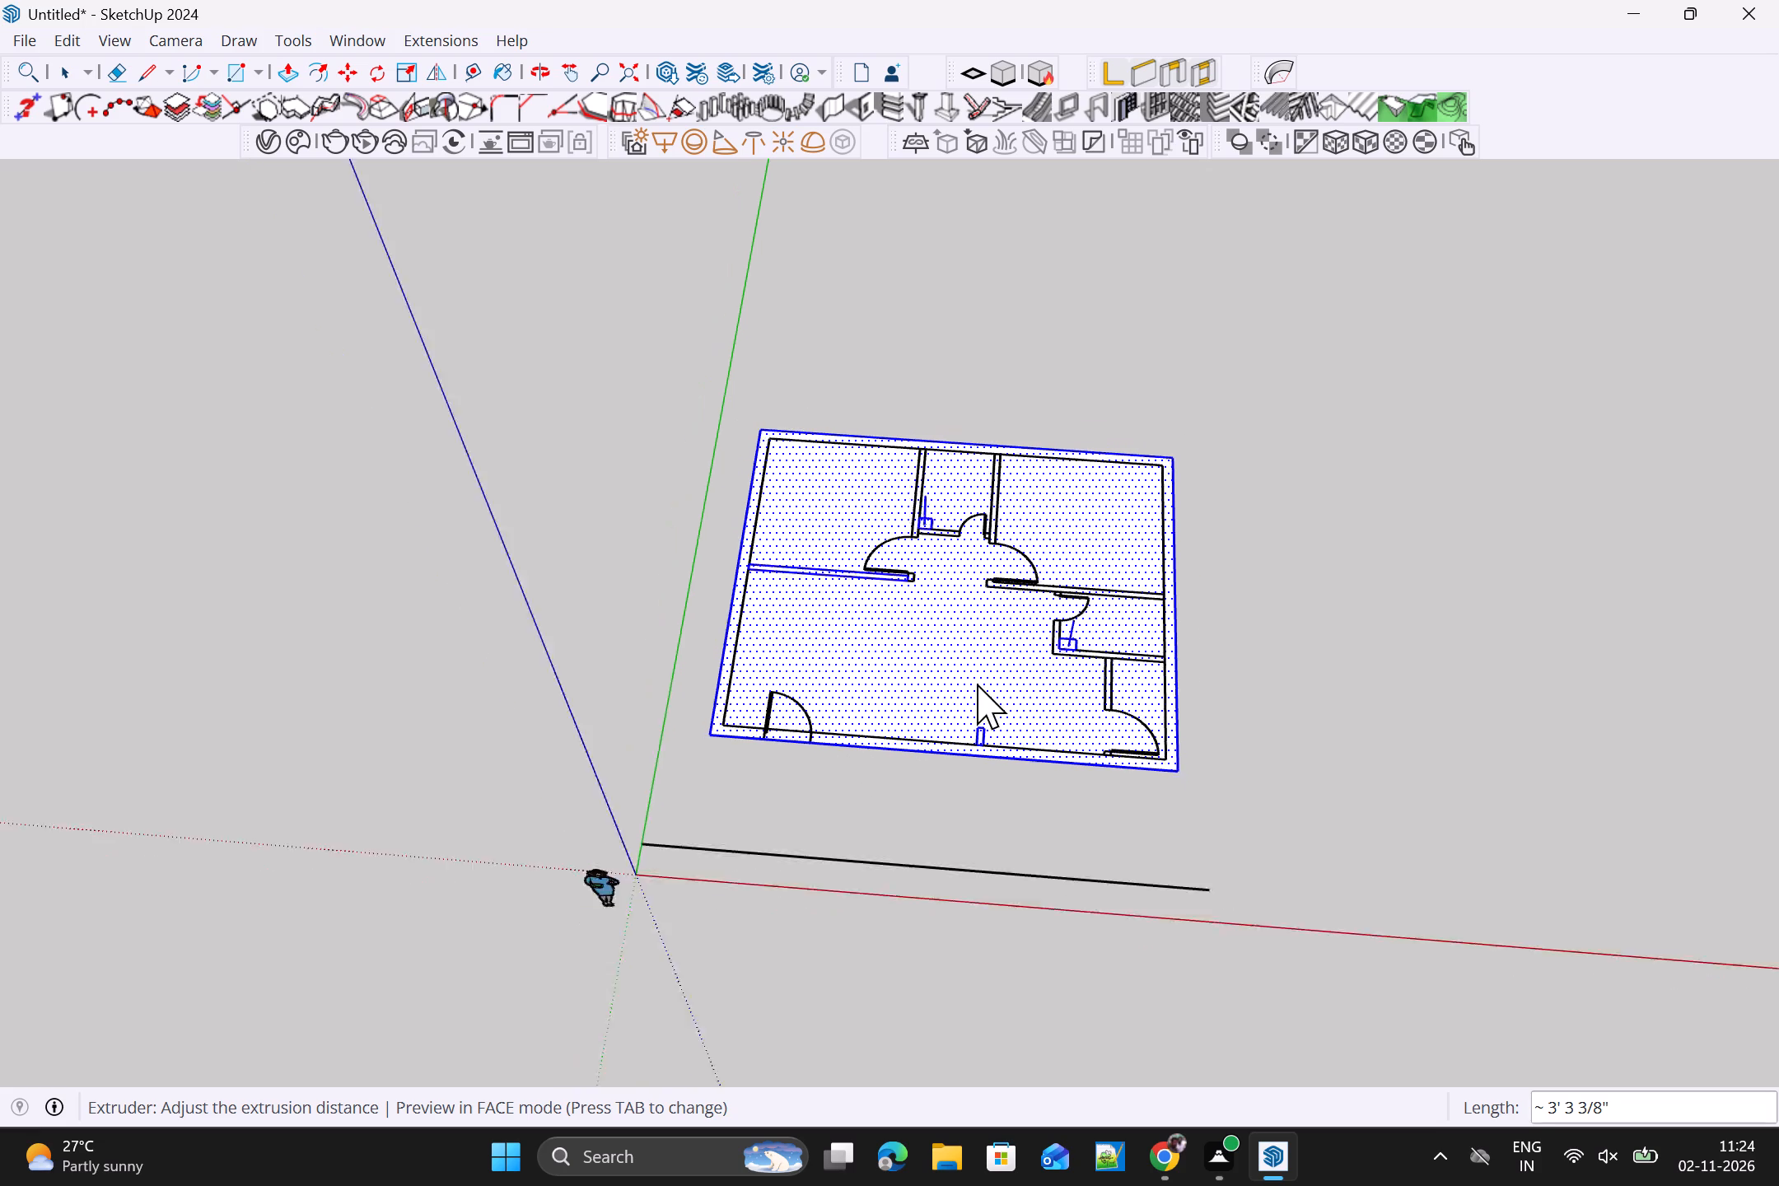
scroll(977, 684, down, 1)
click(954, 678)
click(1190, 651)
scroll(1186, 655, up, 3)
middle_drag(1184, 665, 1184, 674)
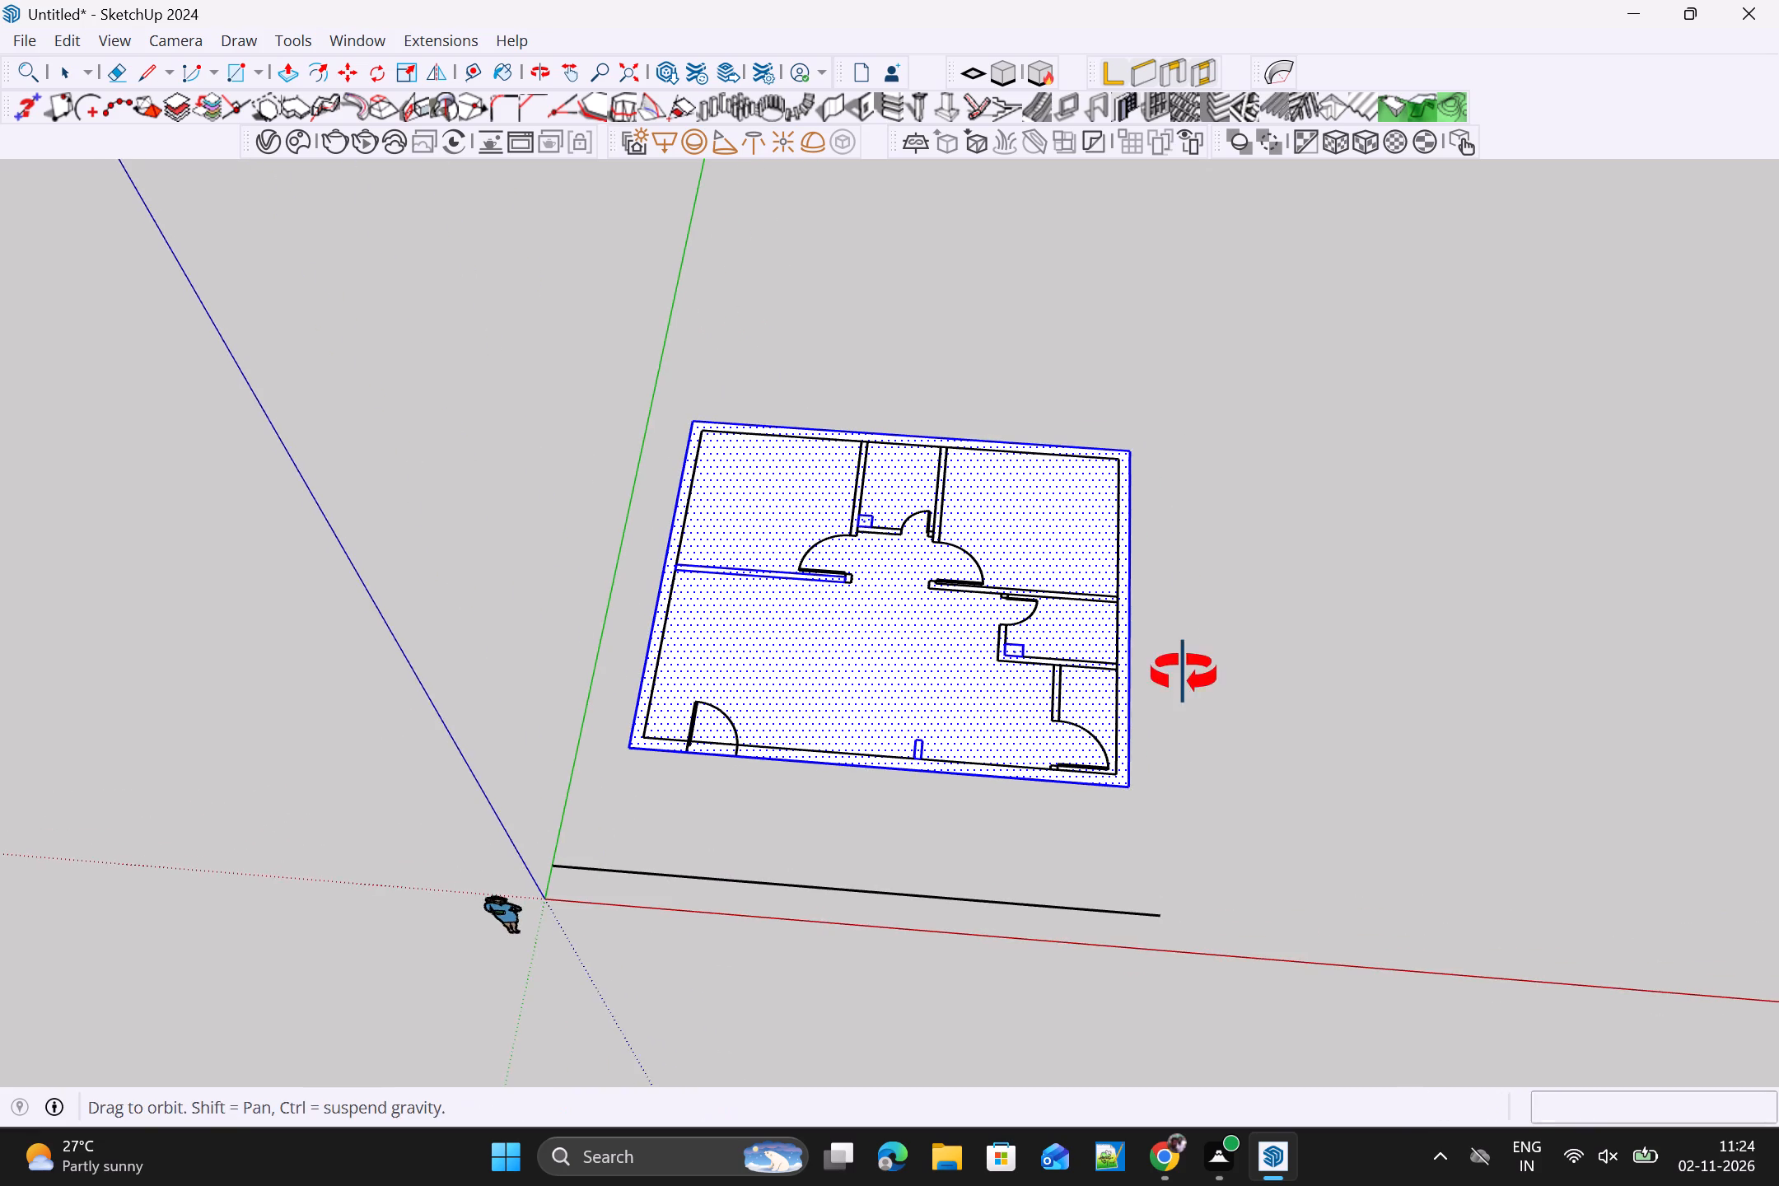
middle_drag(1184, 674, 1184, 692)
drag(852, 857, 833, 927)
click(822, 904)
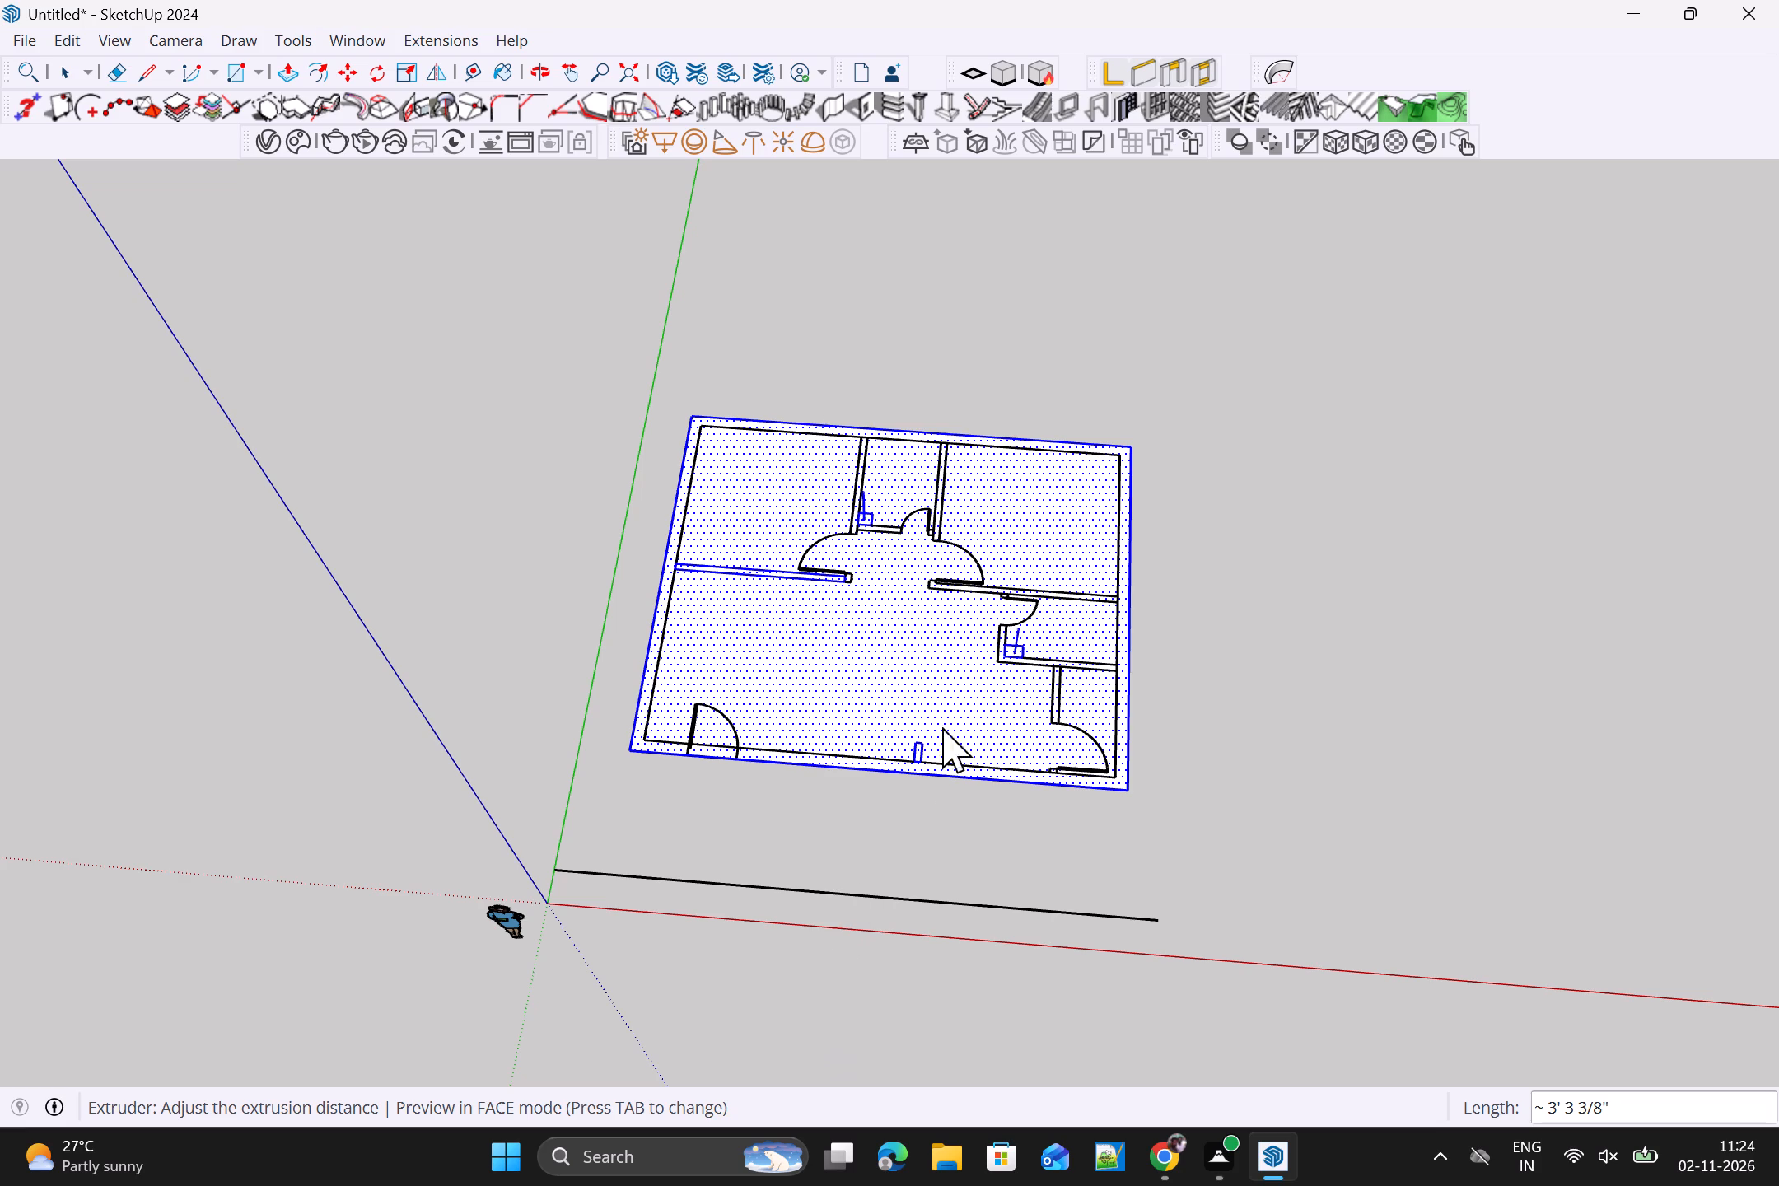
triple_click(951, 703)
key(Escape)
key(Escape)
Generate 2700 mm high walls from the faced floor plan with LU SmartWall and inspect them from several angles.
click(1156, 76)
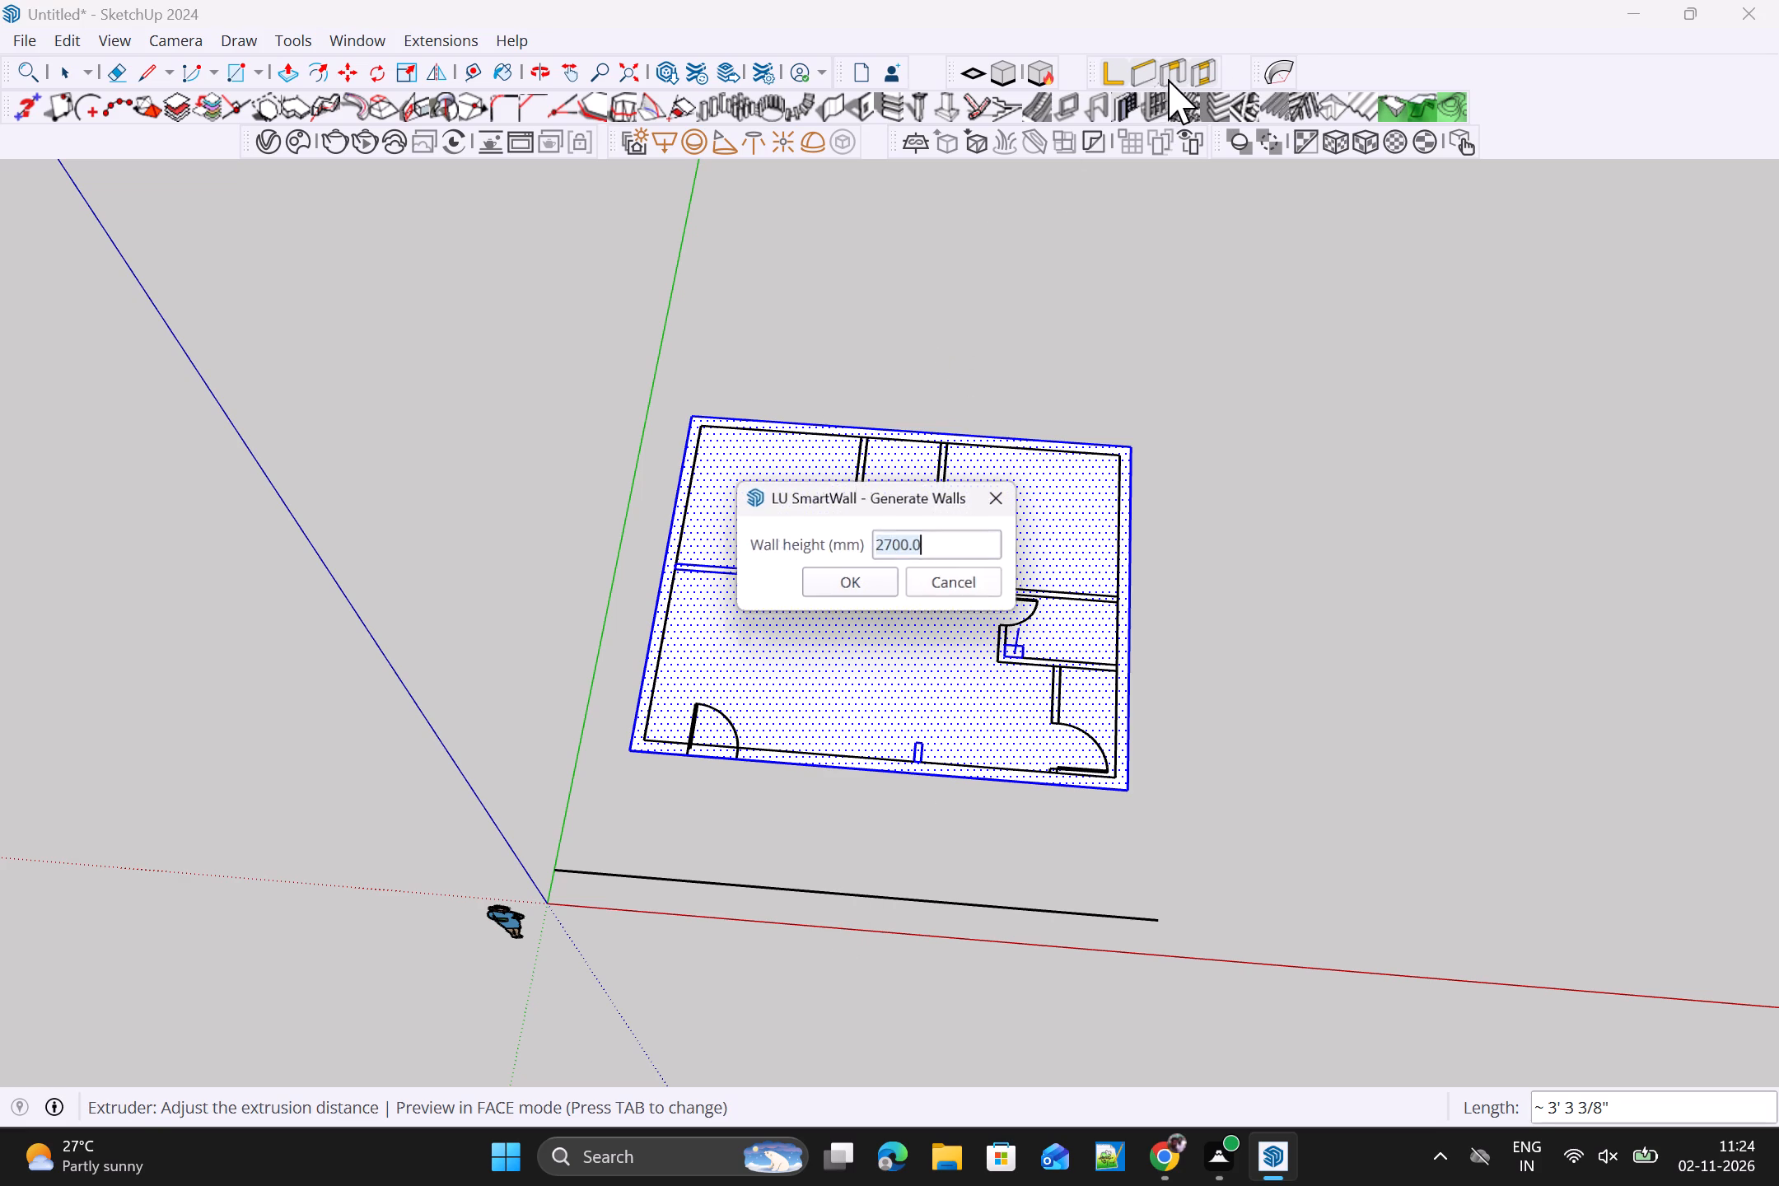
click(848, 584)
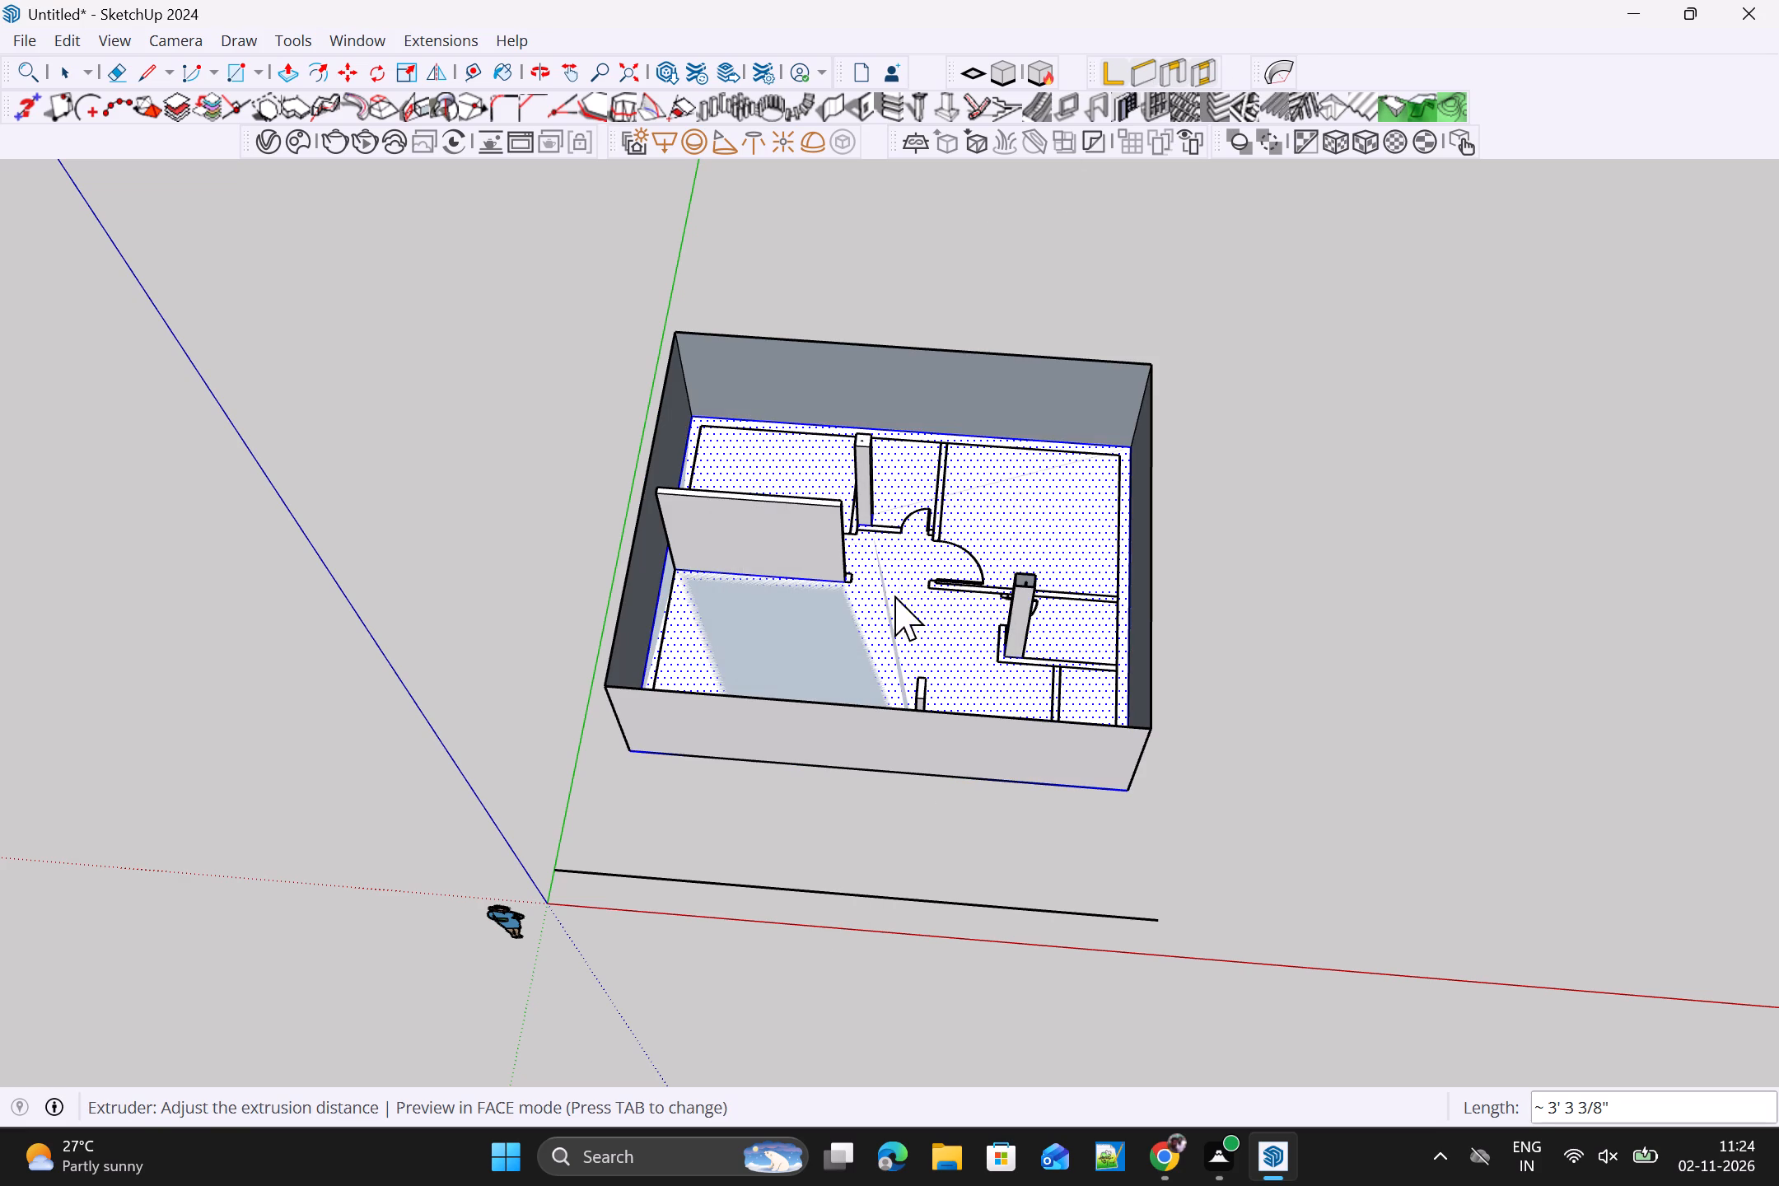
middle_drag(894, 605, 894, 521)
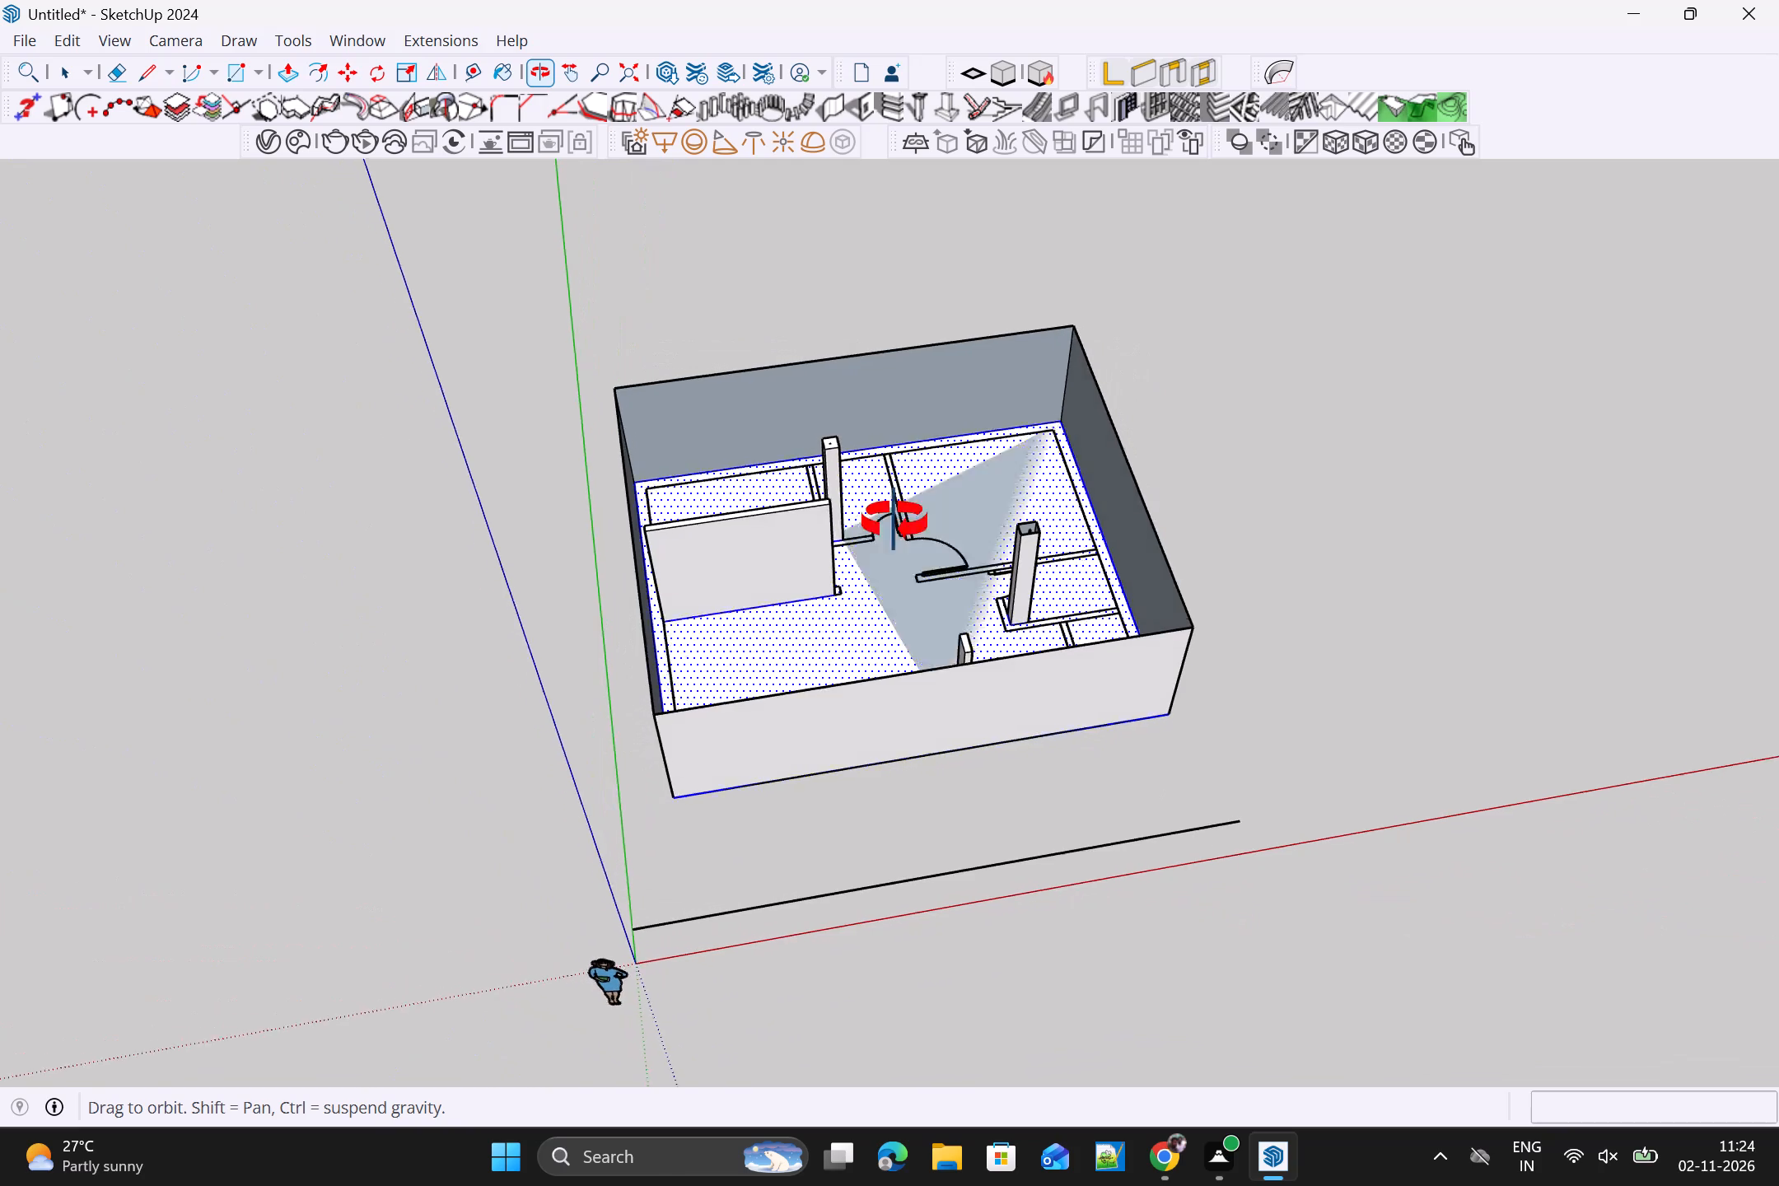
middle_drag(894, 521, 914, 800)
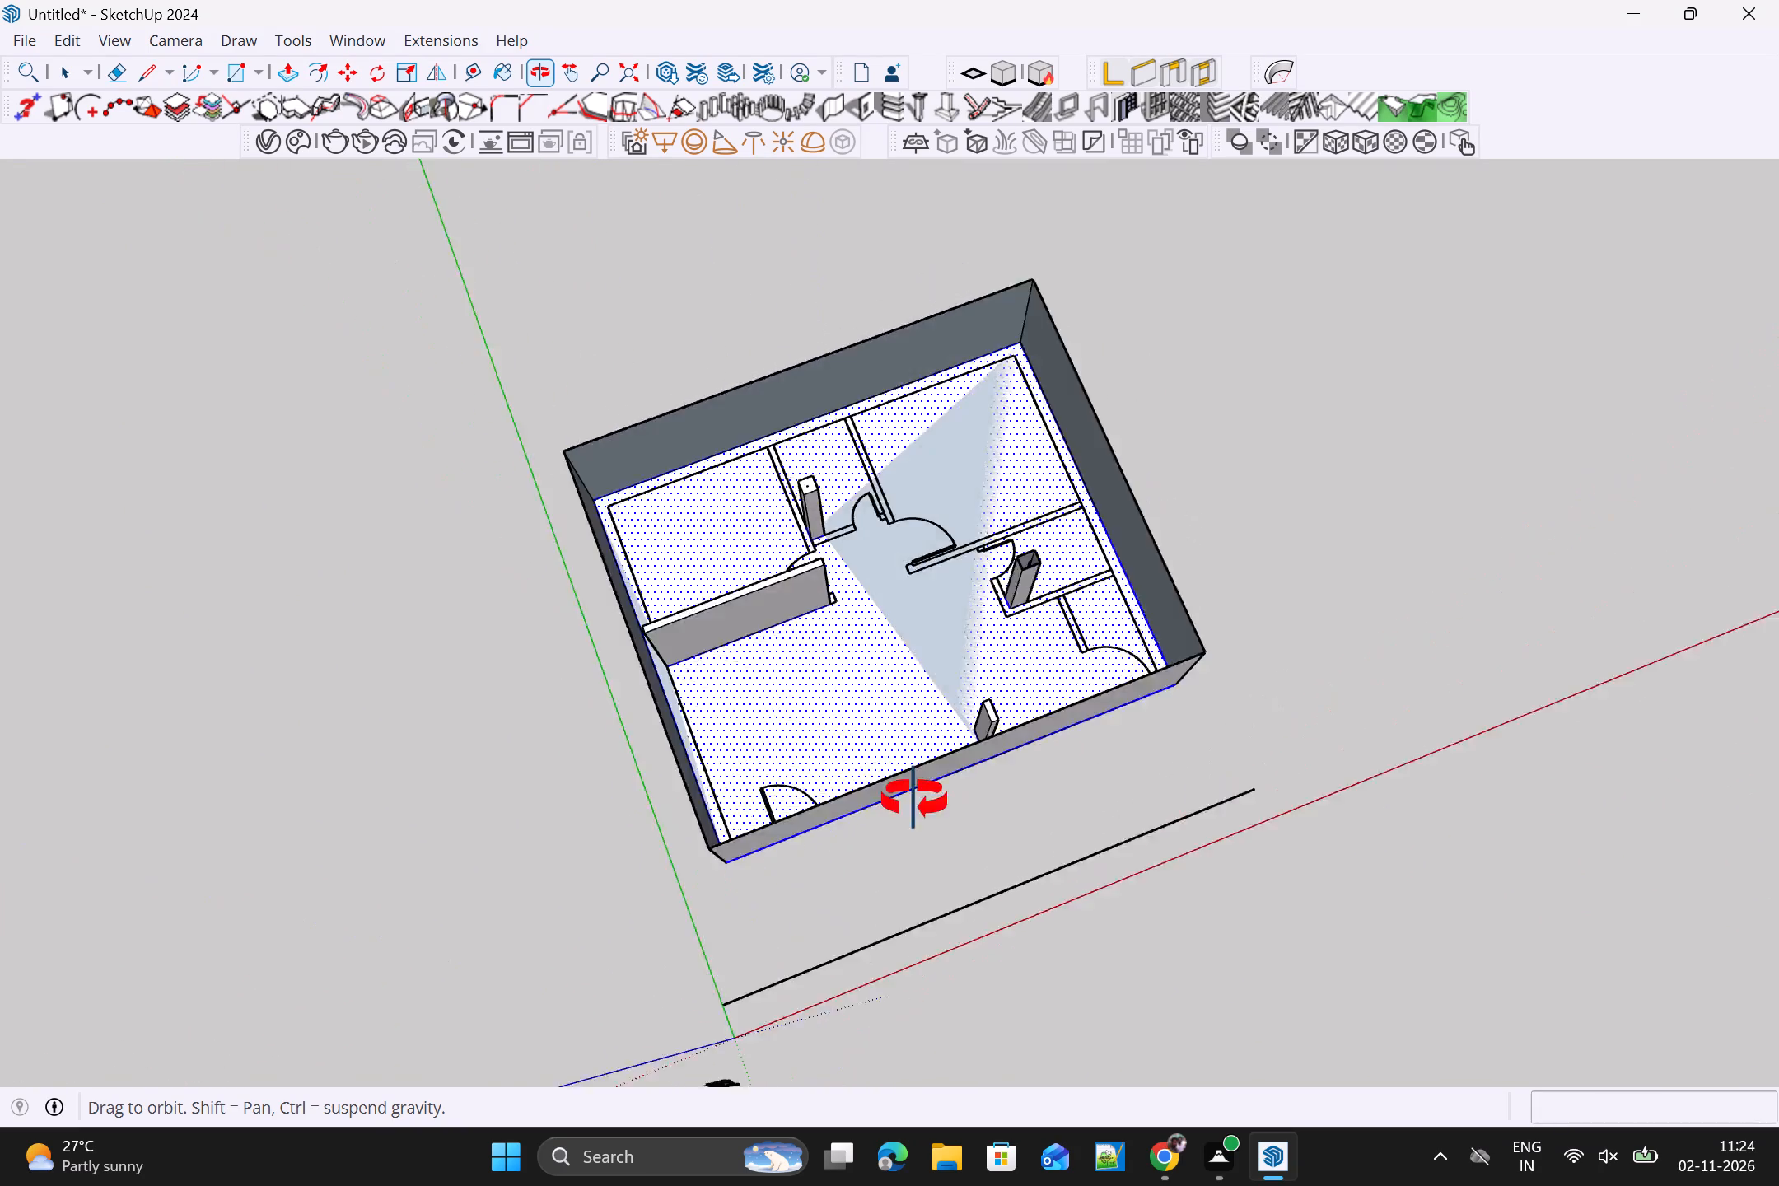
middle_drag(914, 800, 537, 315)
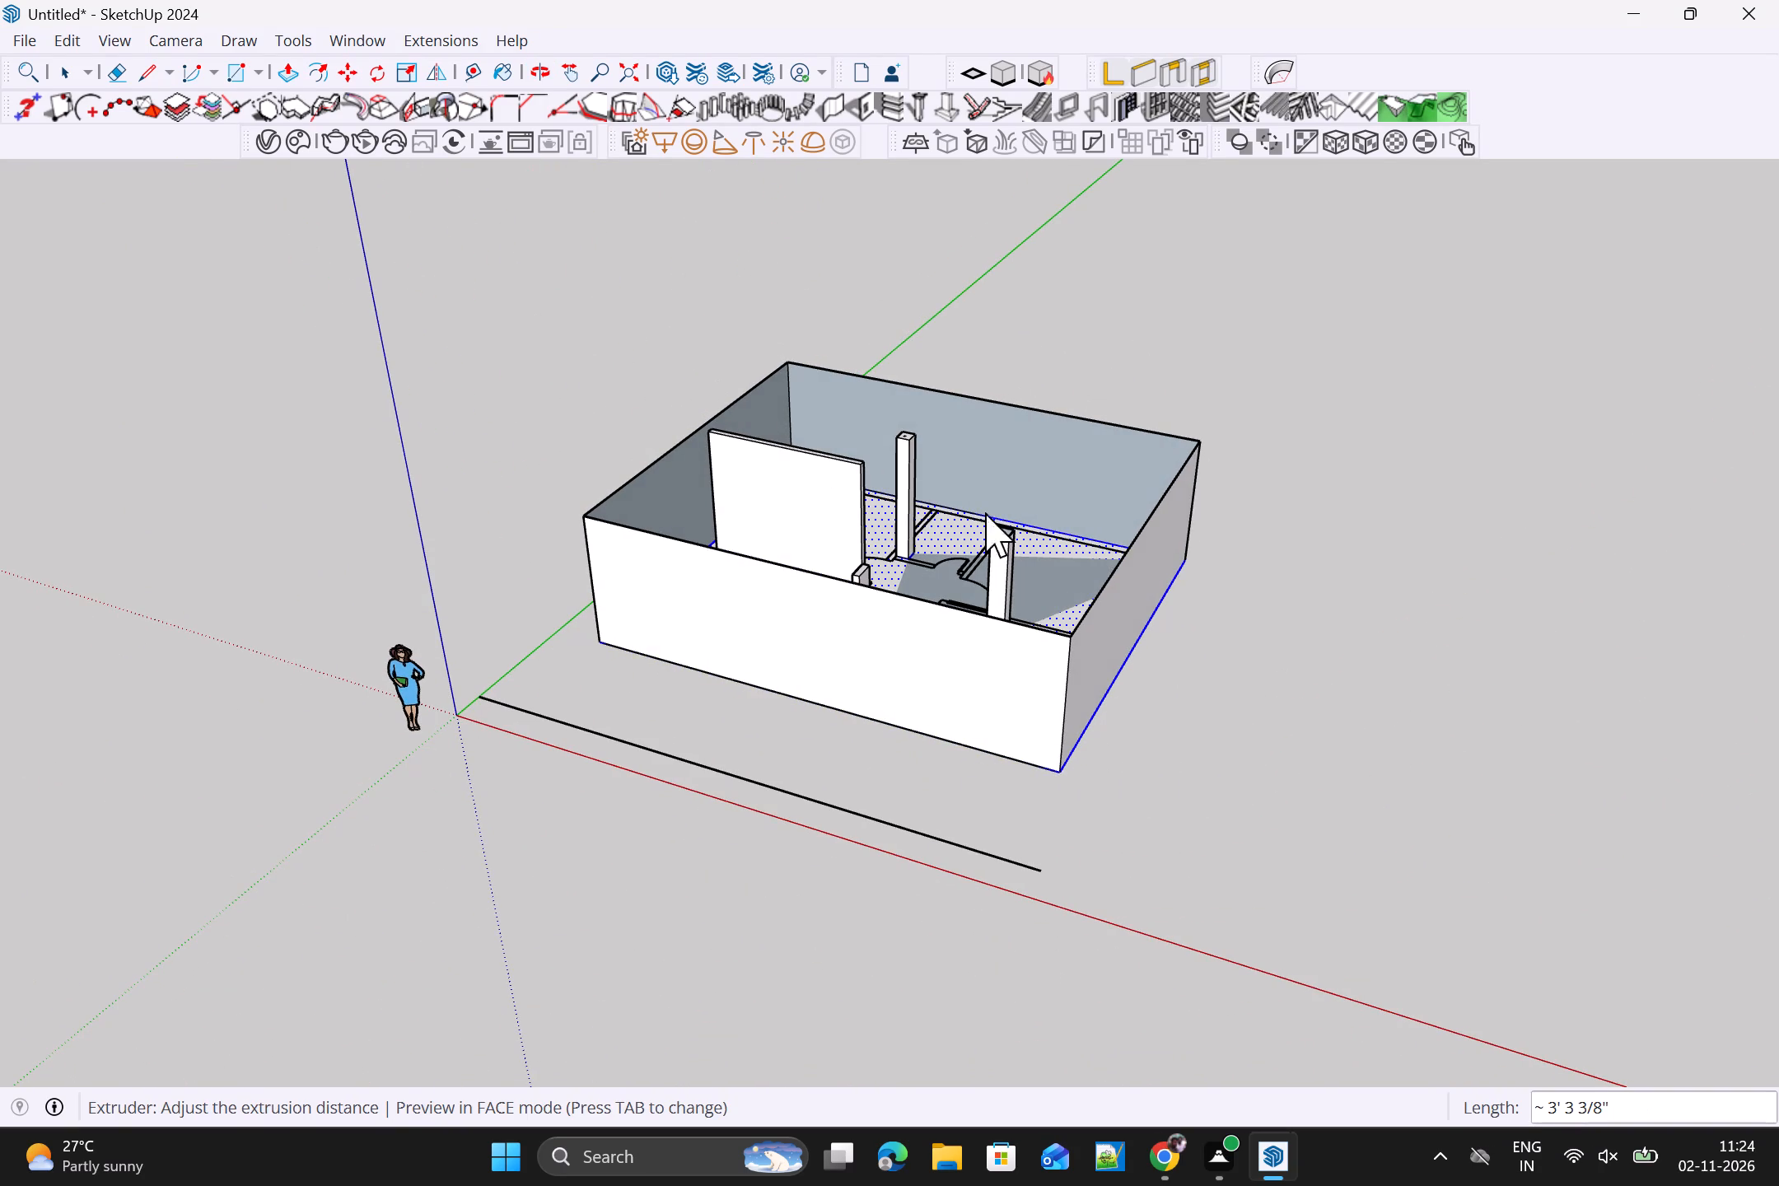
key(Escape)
Delete the generated walls together with the whole floor plan and the separate line beside it.
key(space)
key(v)
click(1112, 637)
click(1200, 638)
drag(400, 259, 1220, 793)
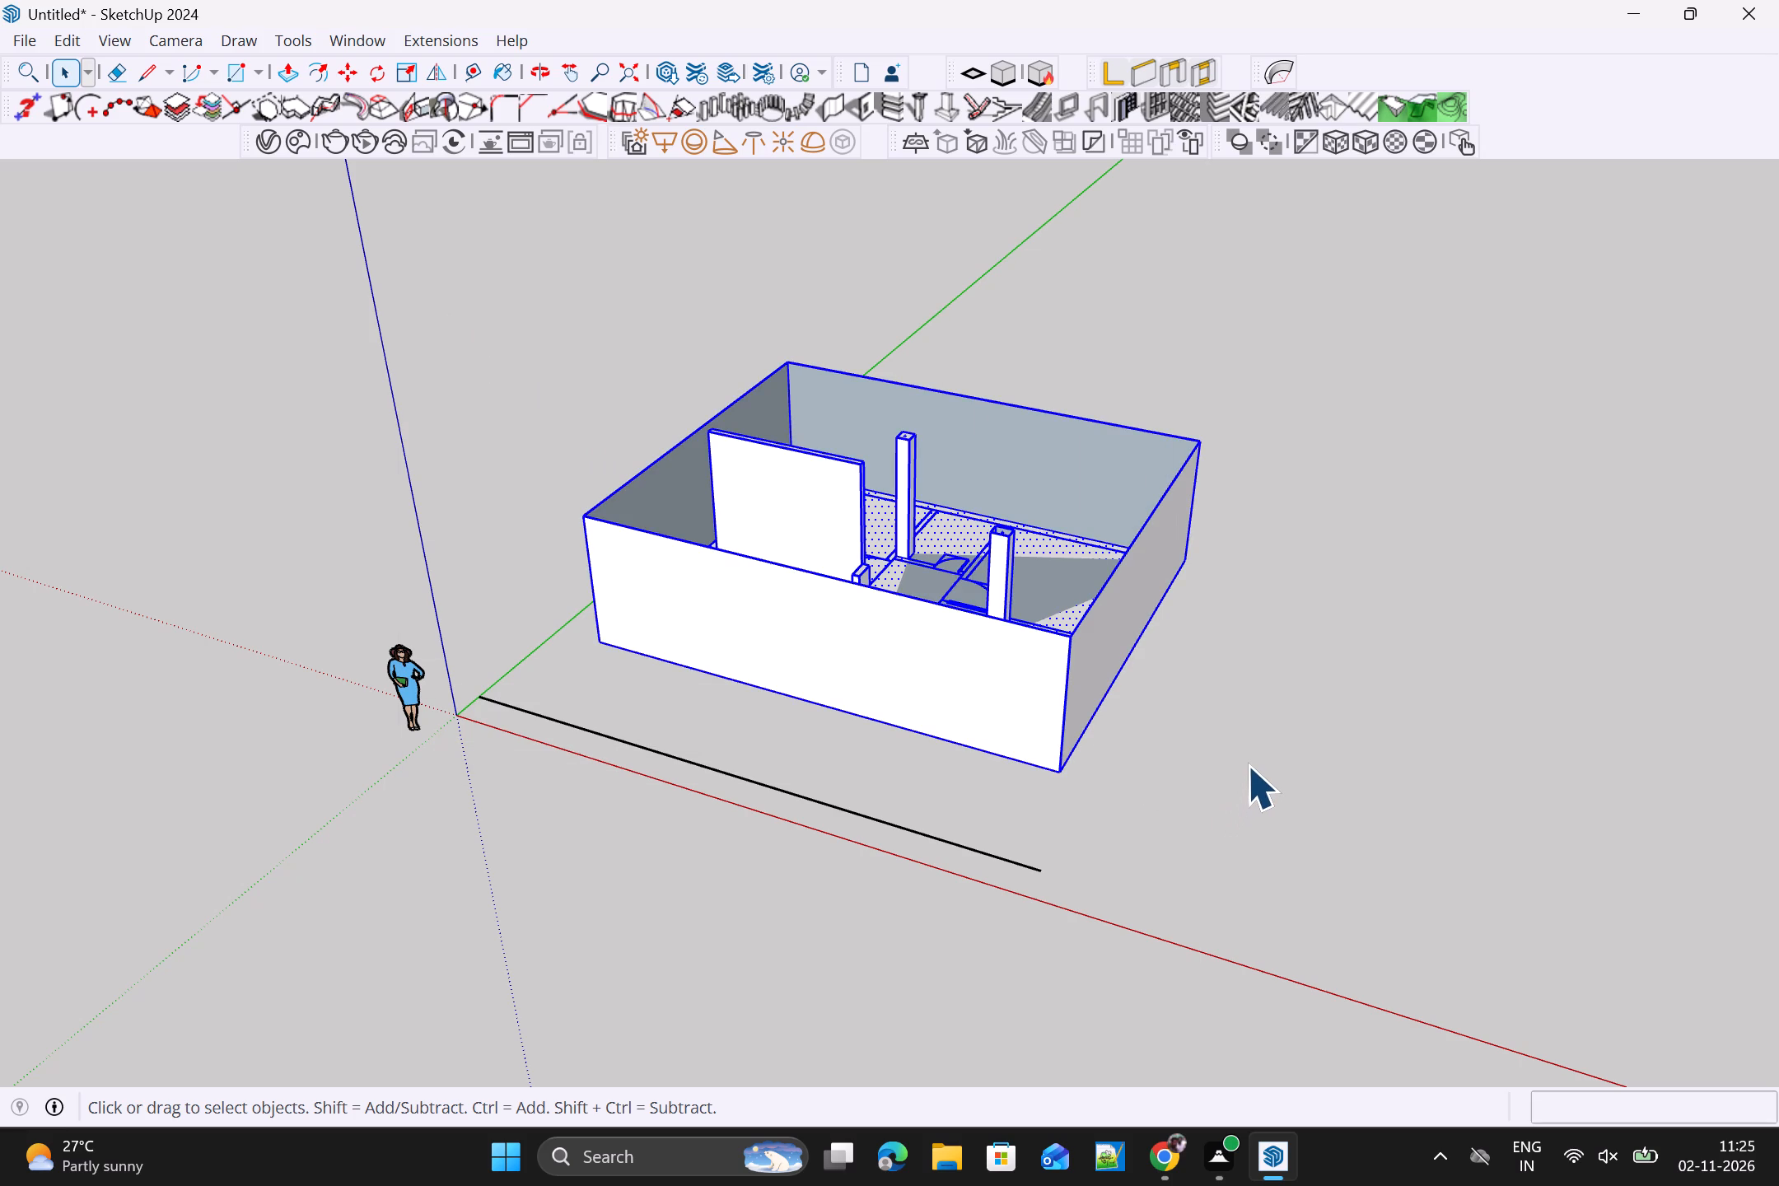
key(Delete)
drag(974, 777, 791, 861)
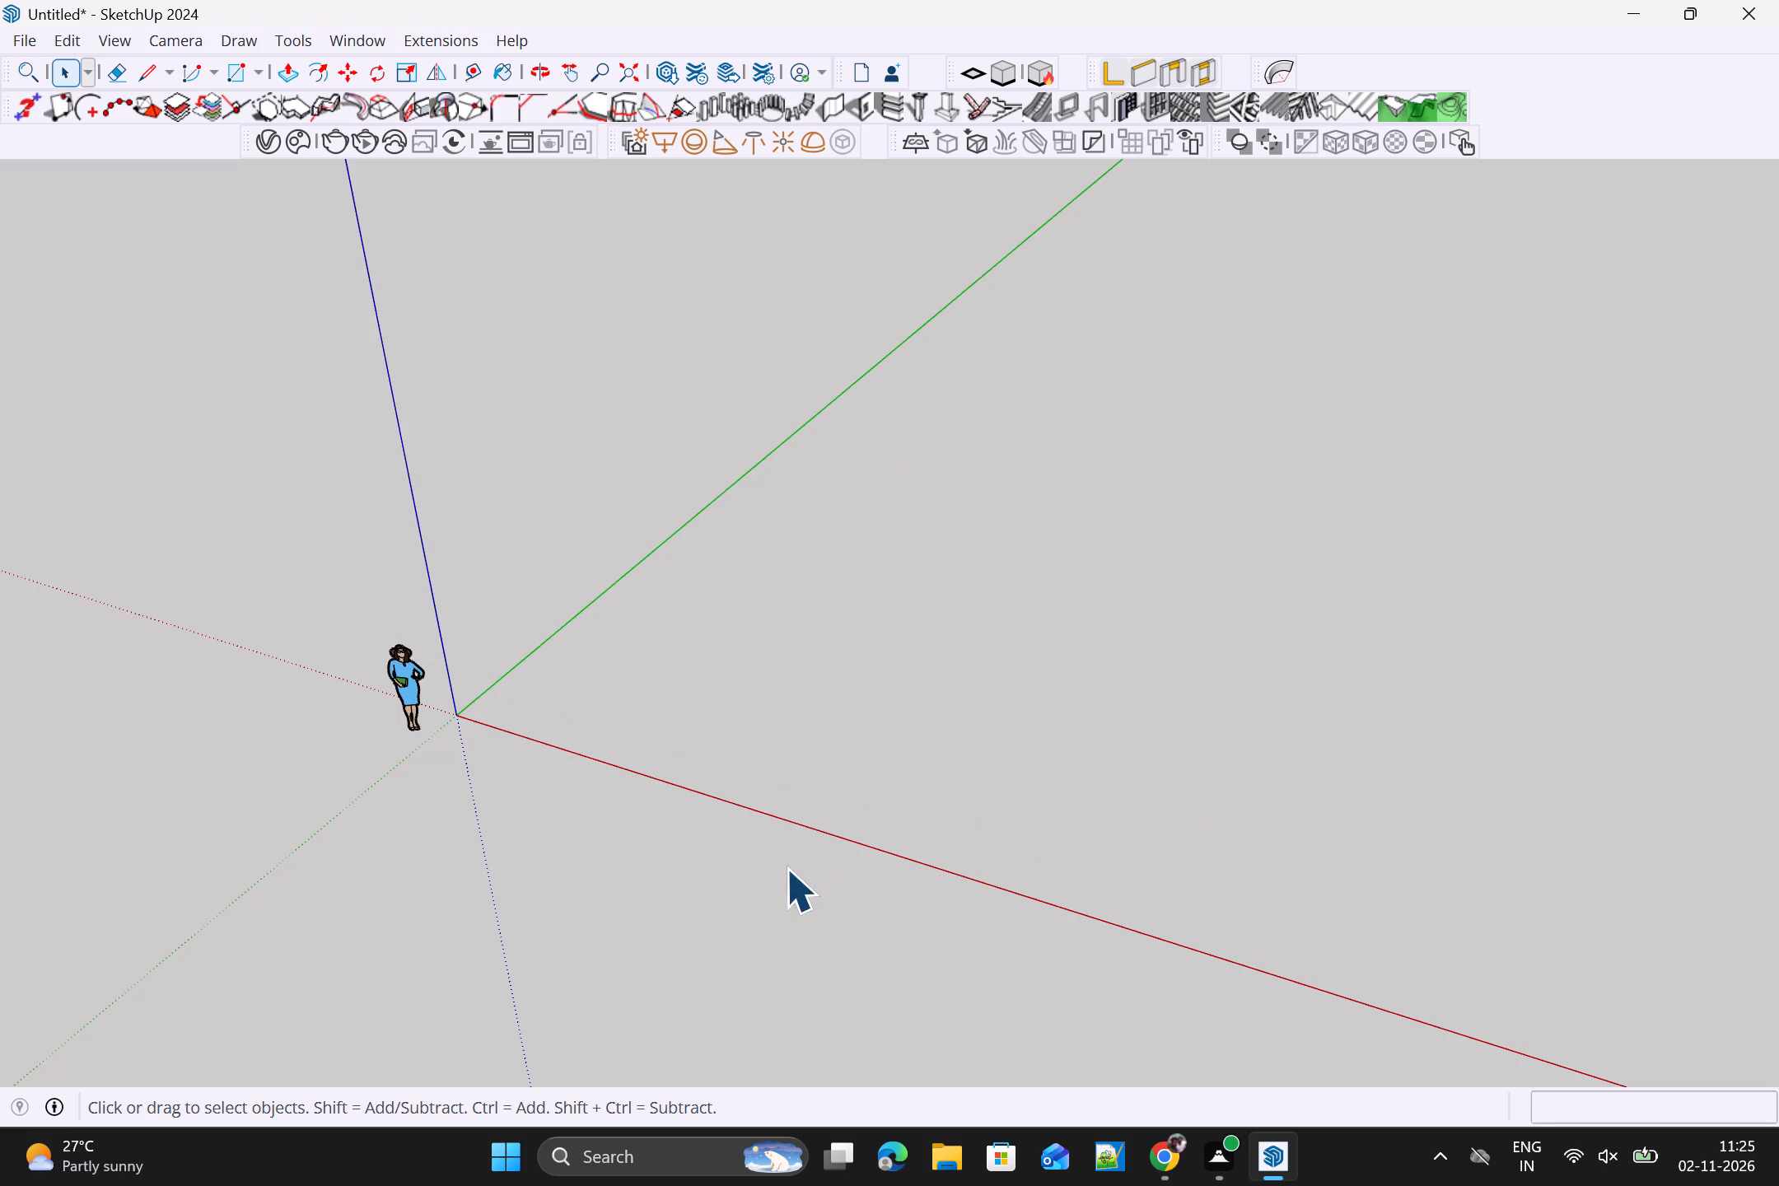
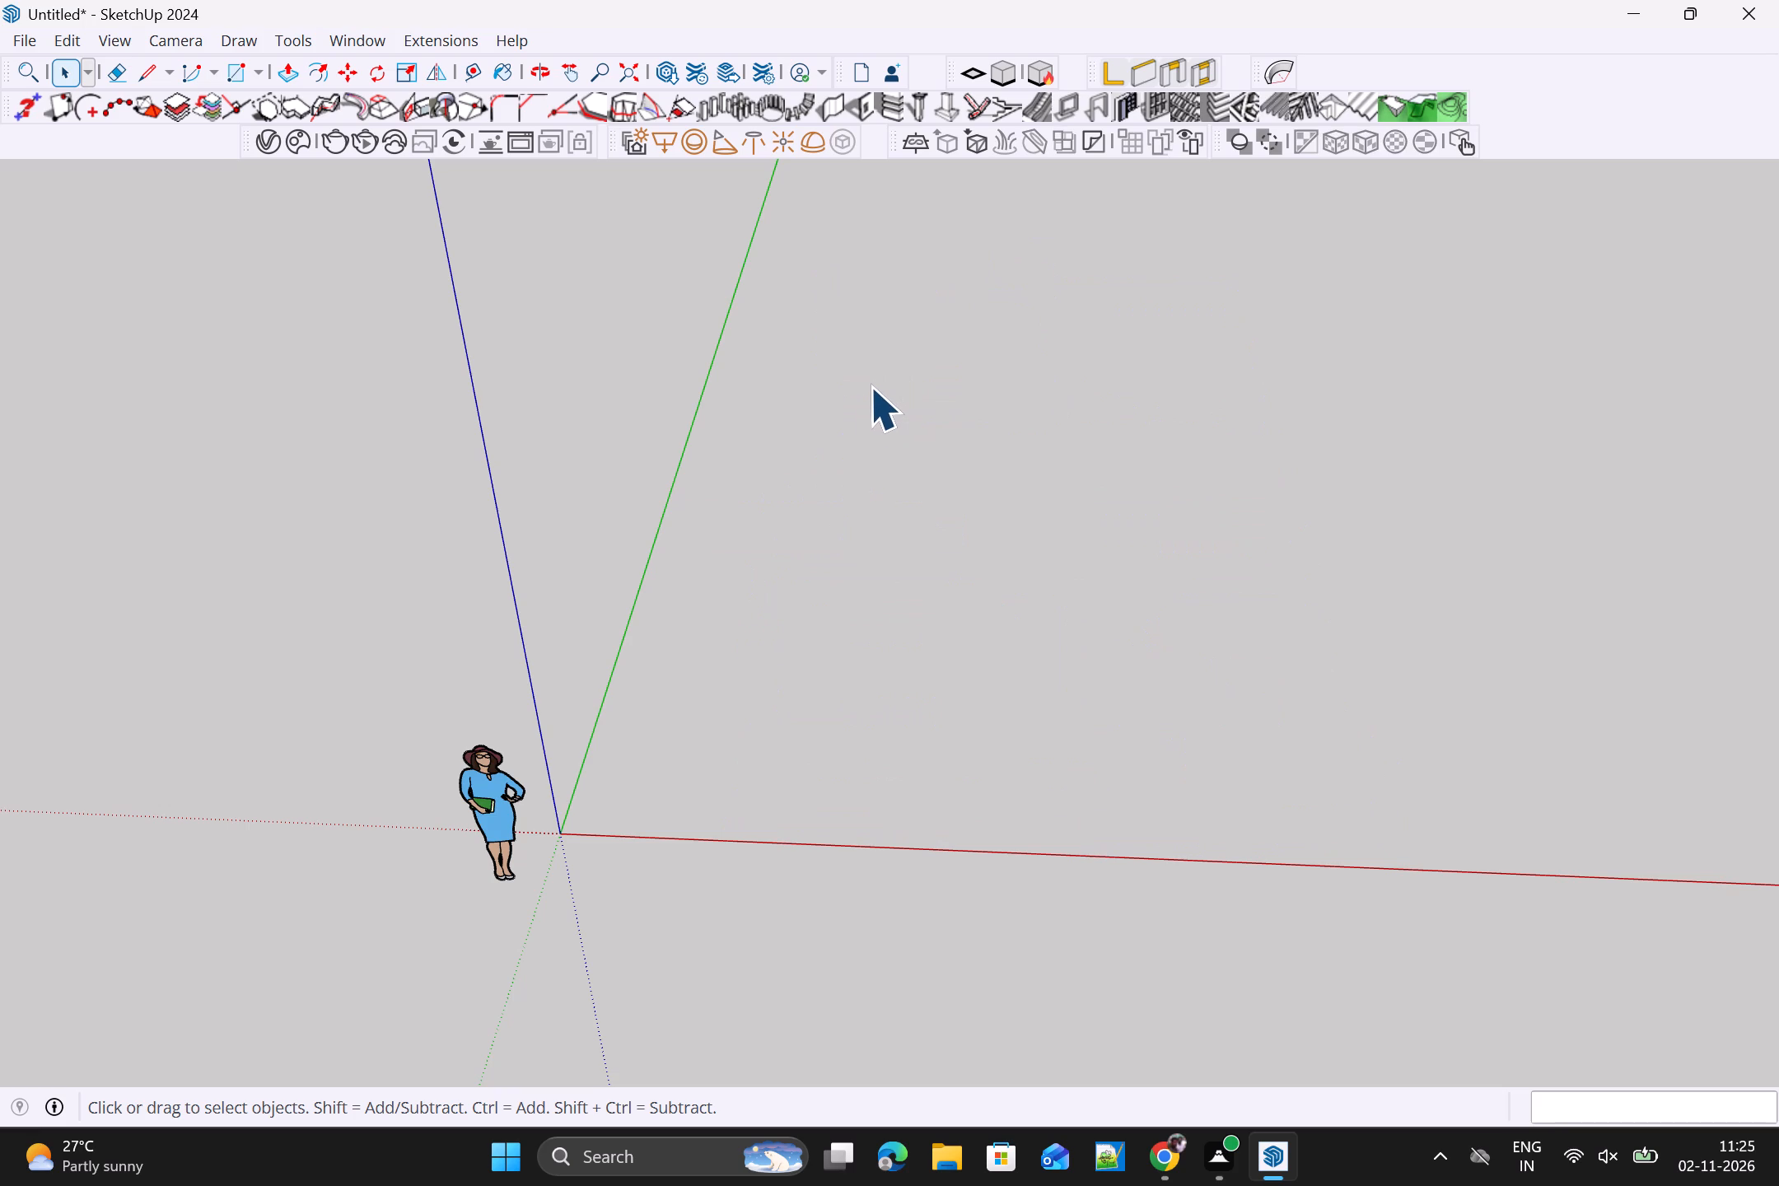
Undo the deletion to bring back the floor plan linework.
key(ctrl+z)
click(927, 460)
click(907, 473)
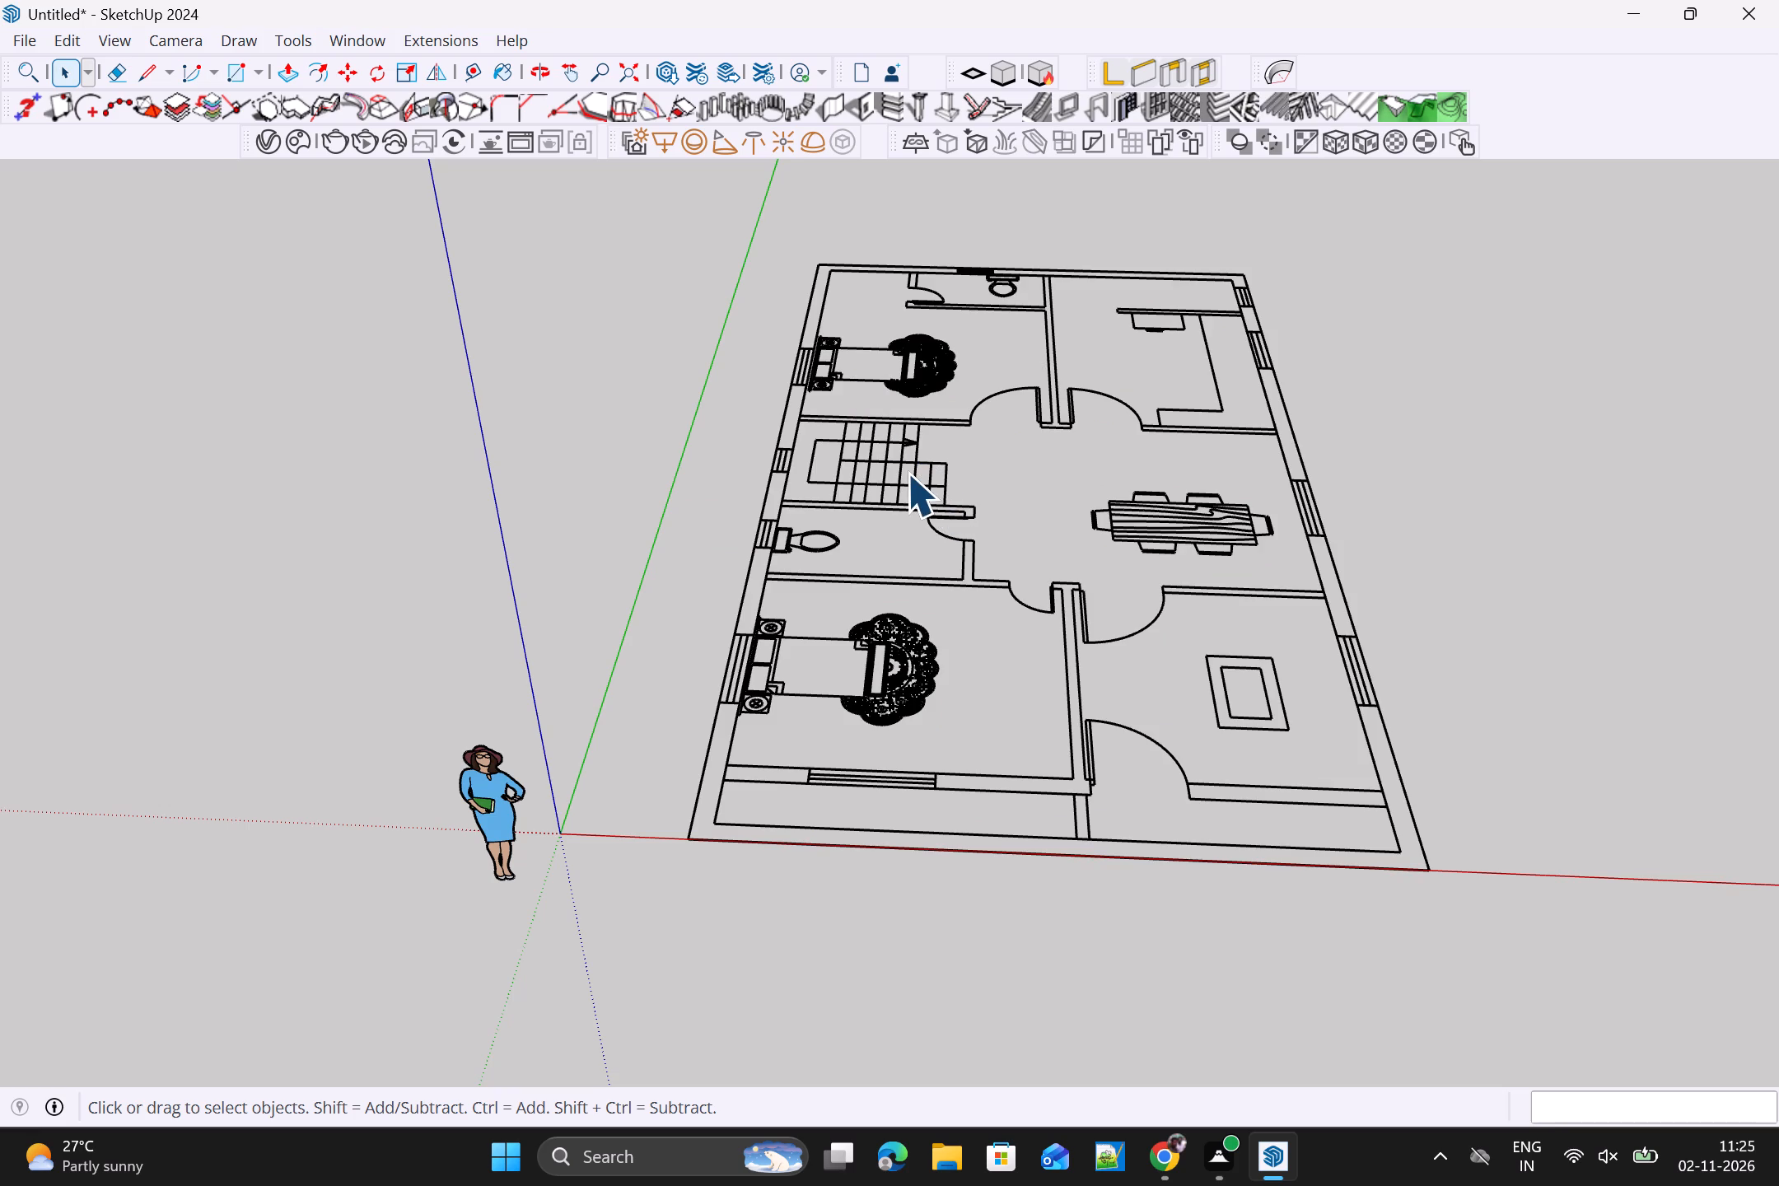
Generate upward-facing faces from all edges of the restored floor plan.
scroll(916, 476, down, 2)
click(747, 387)
scroll(759, 395, up, 4)
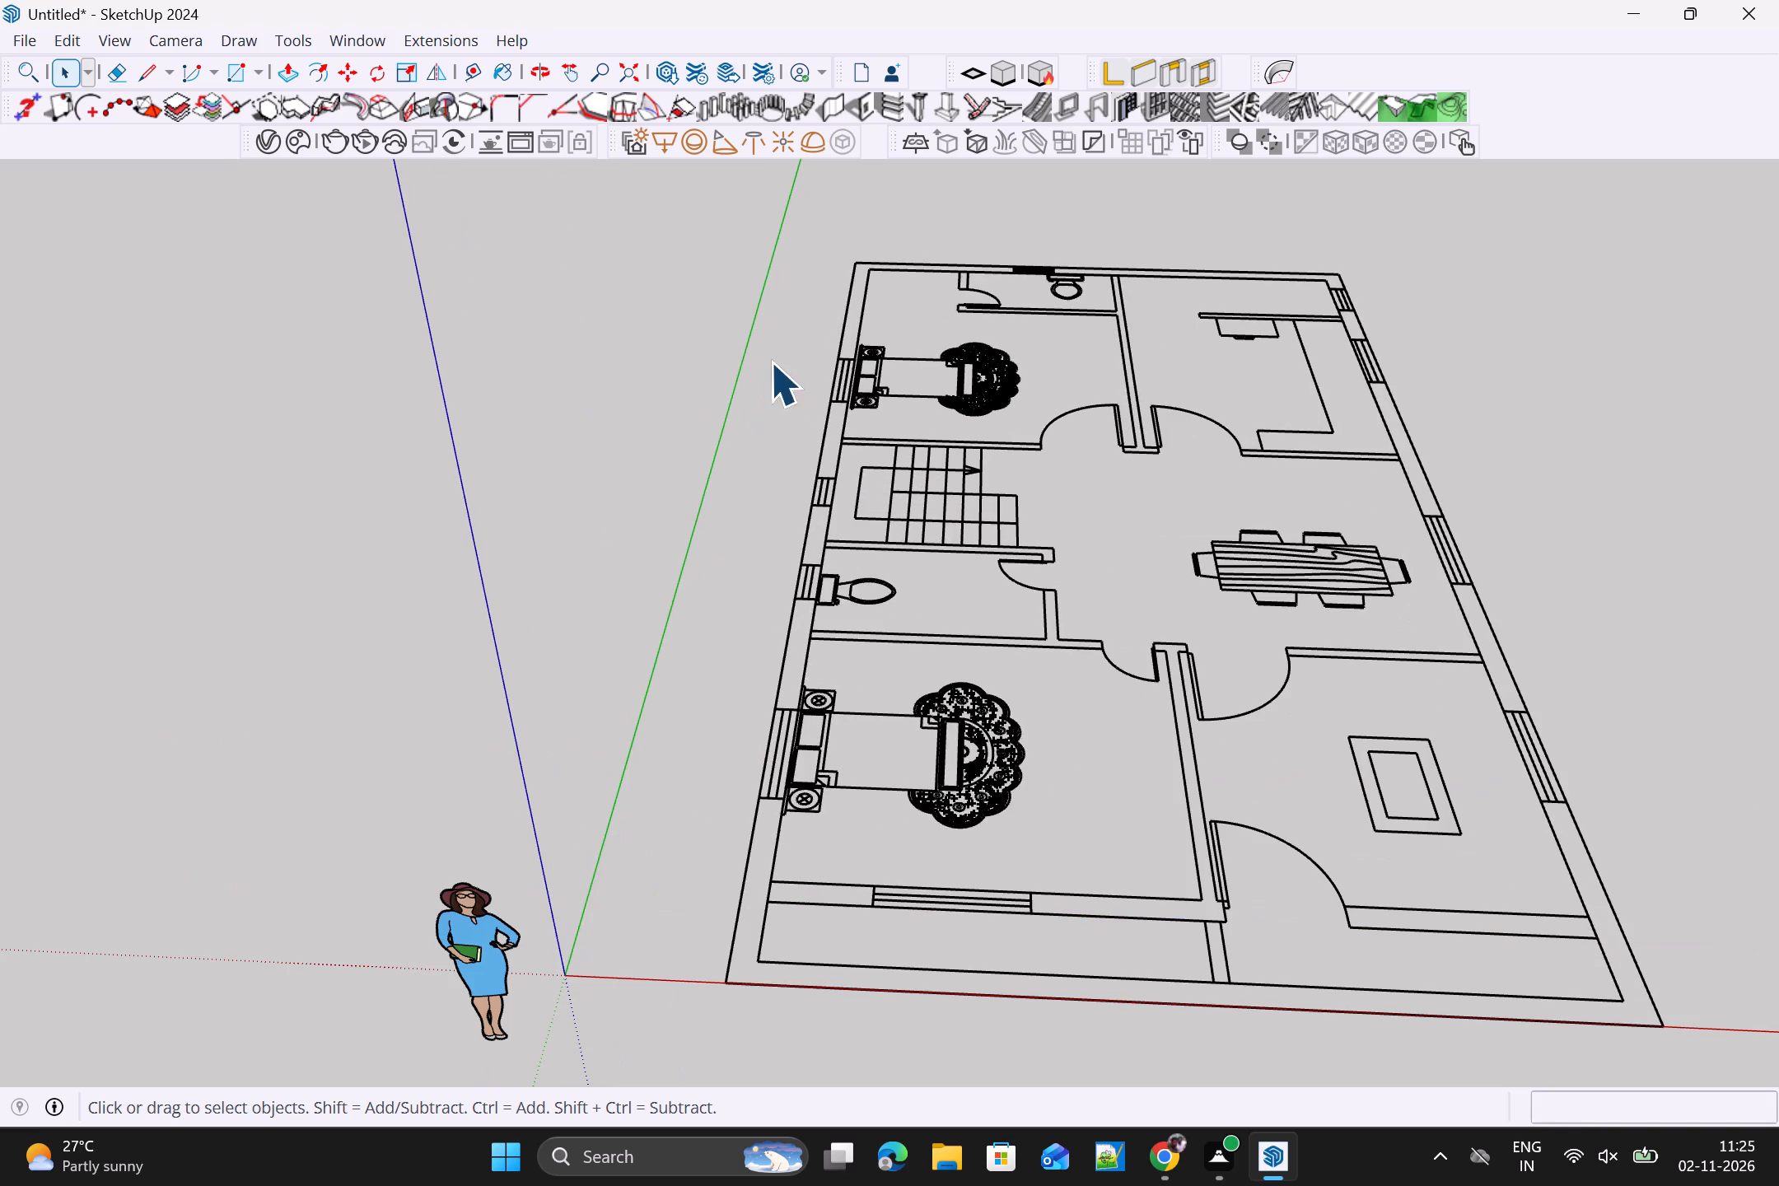
drag(755, 233, 1686, 1057)
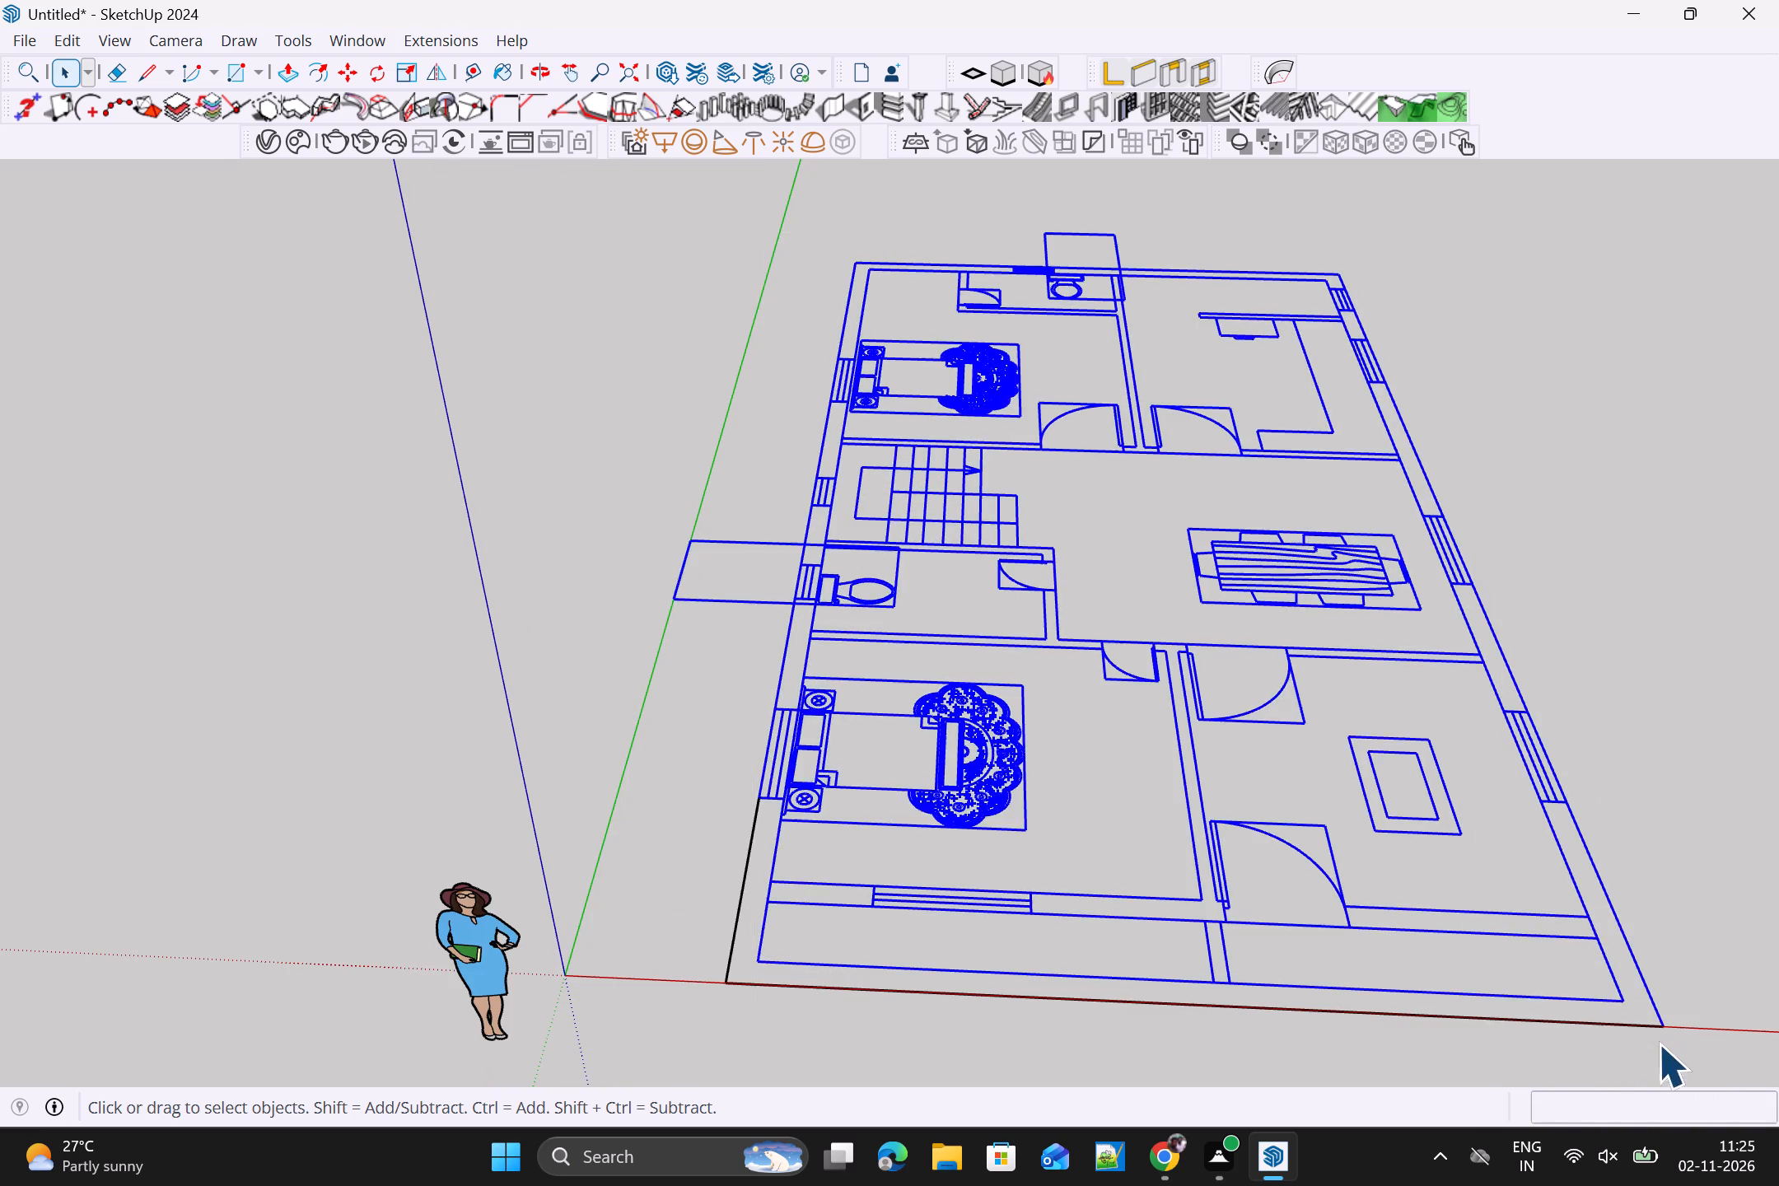
scroll(1496, 988, down, 2)
drag(767, 270, 1777, 1117)
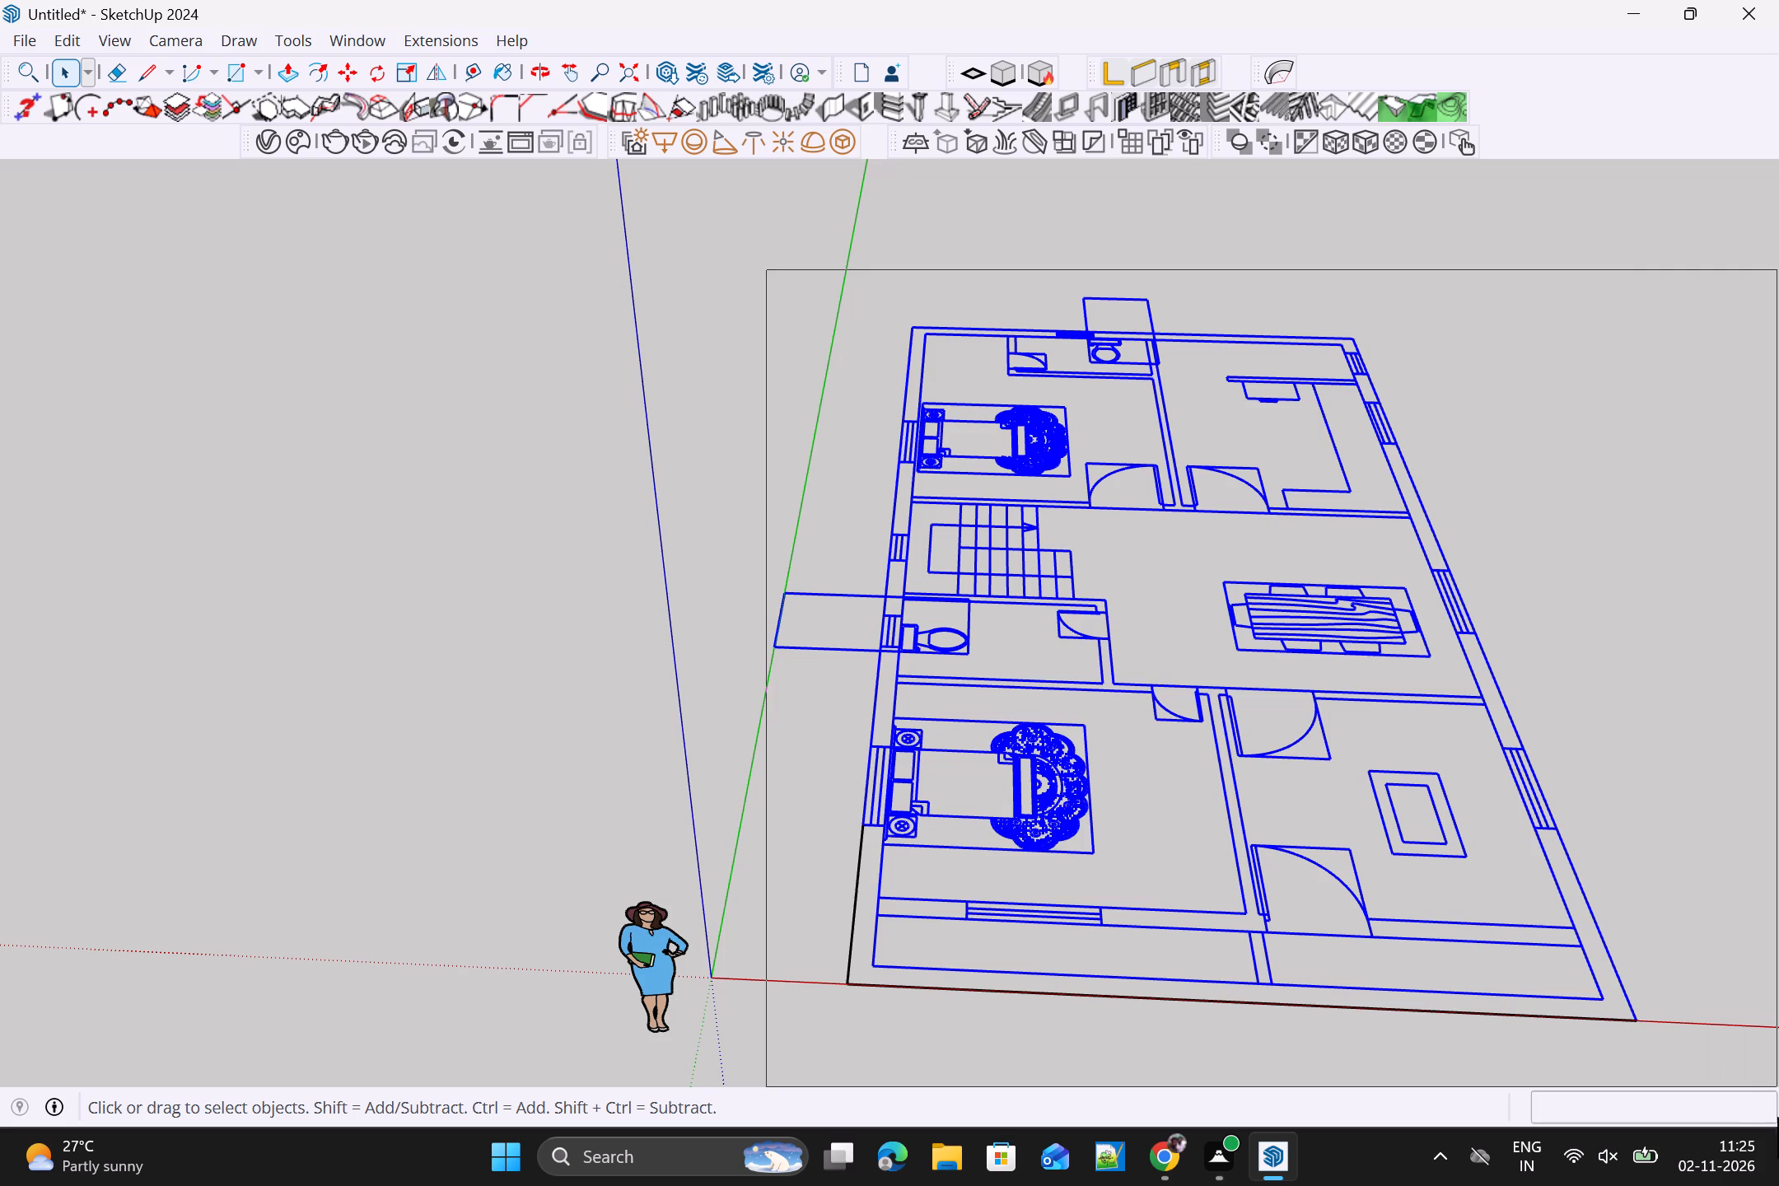
click(966, 72)
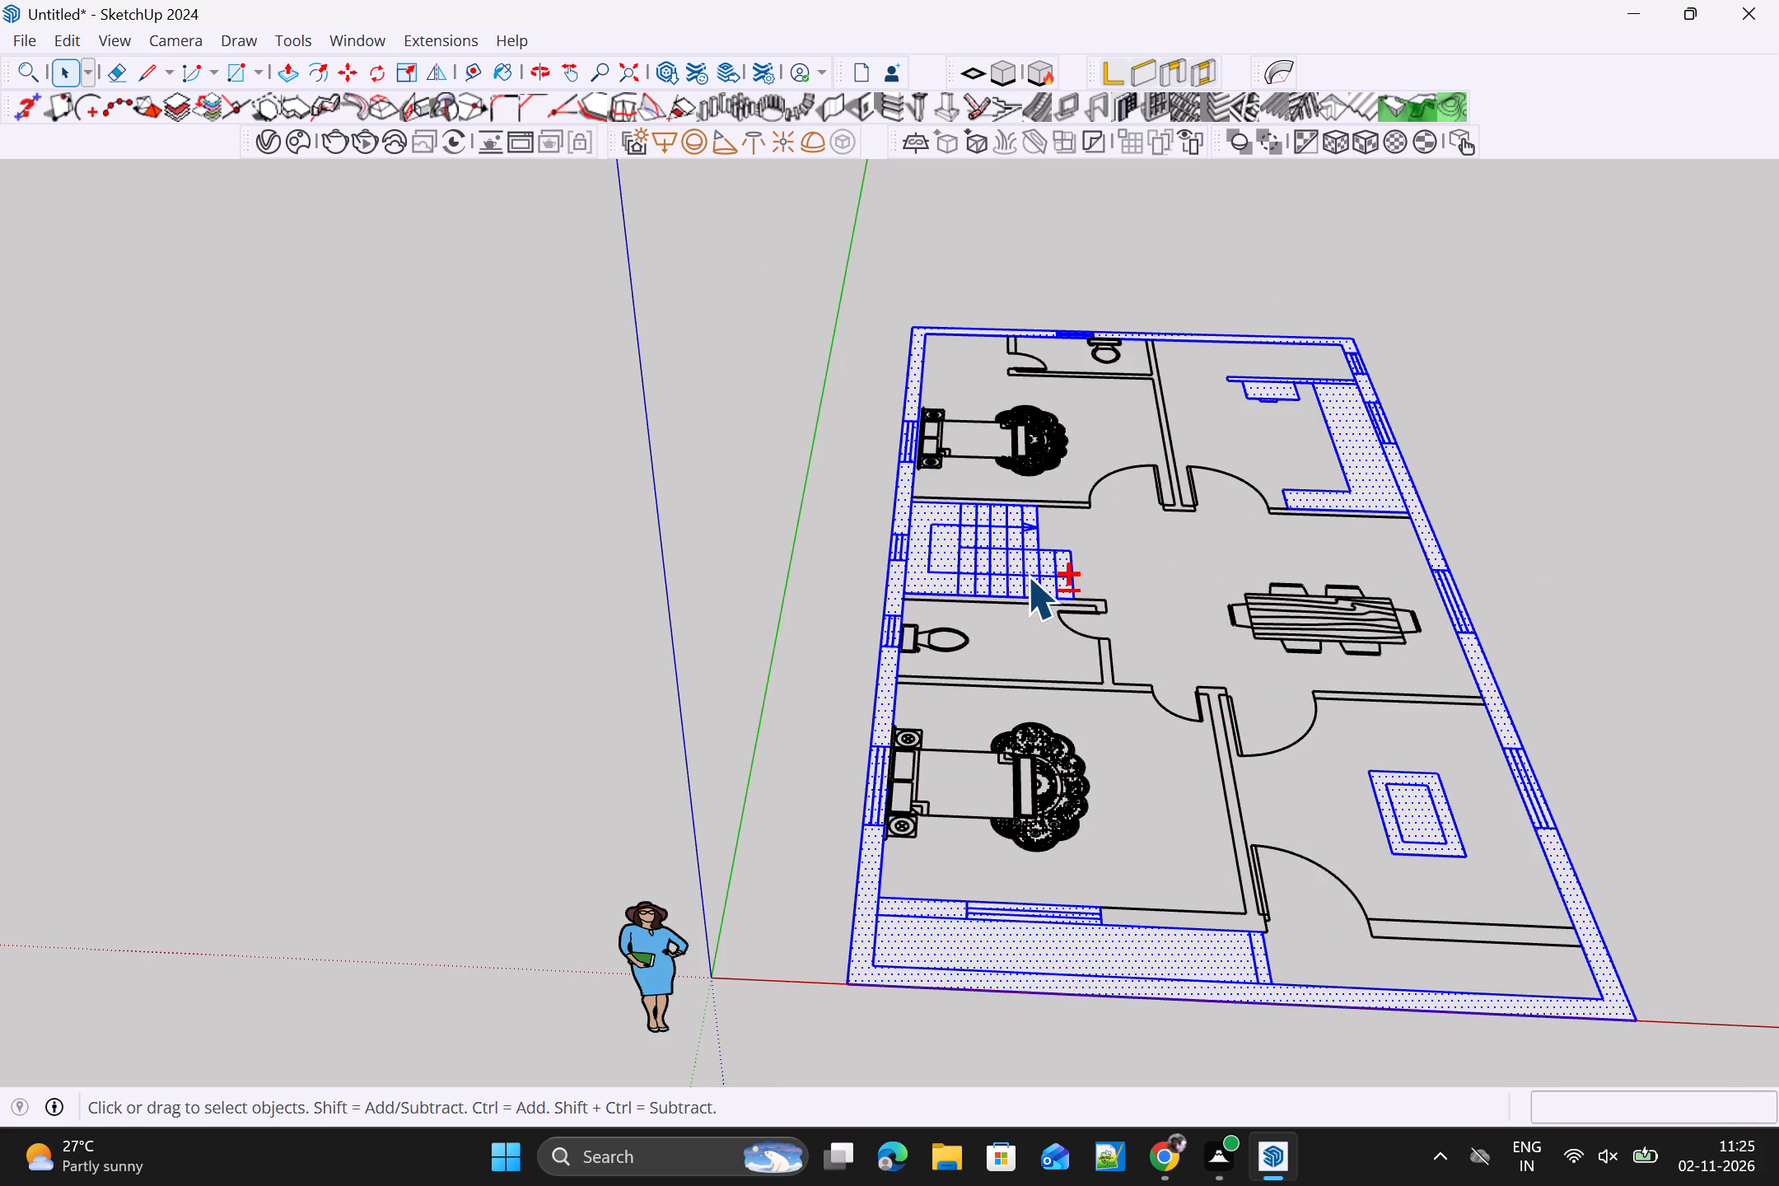
Erase the staircase linework between the upper bedroom and the middle bathroom.
key(e)
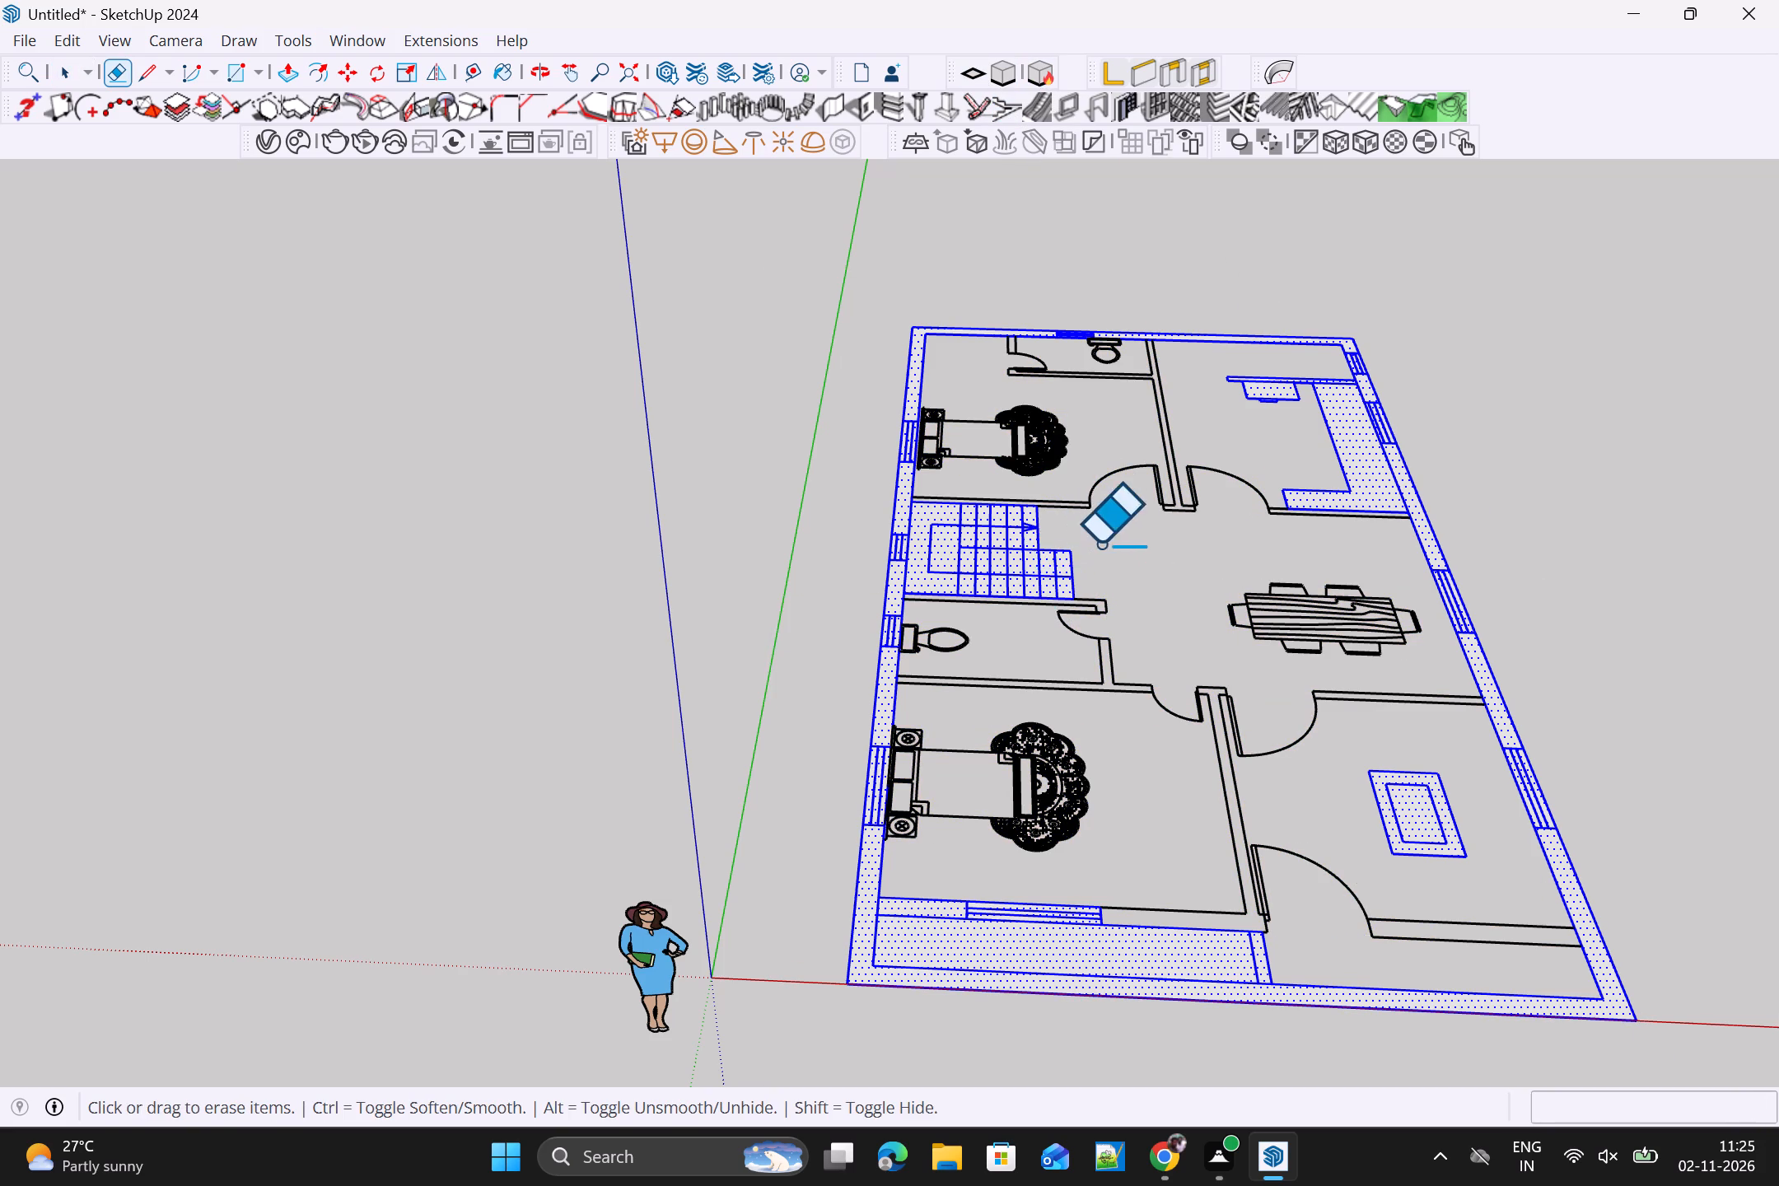
drag(1113, 544, 1018, 573)
scroll(1068, 558, up, 4)
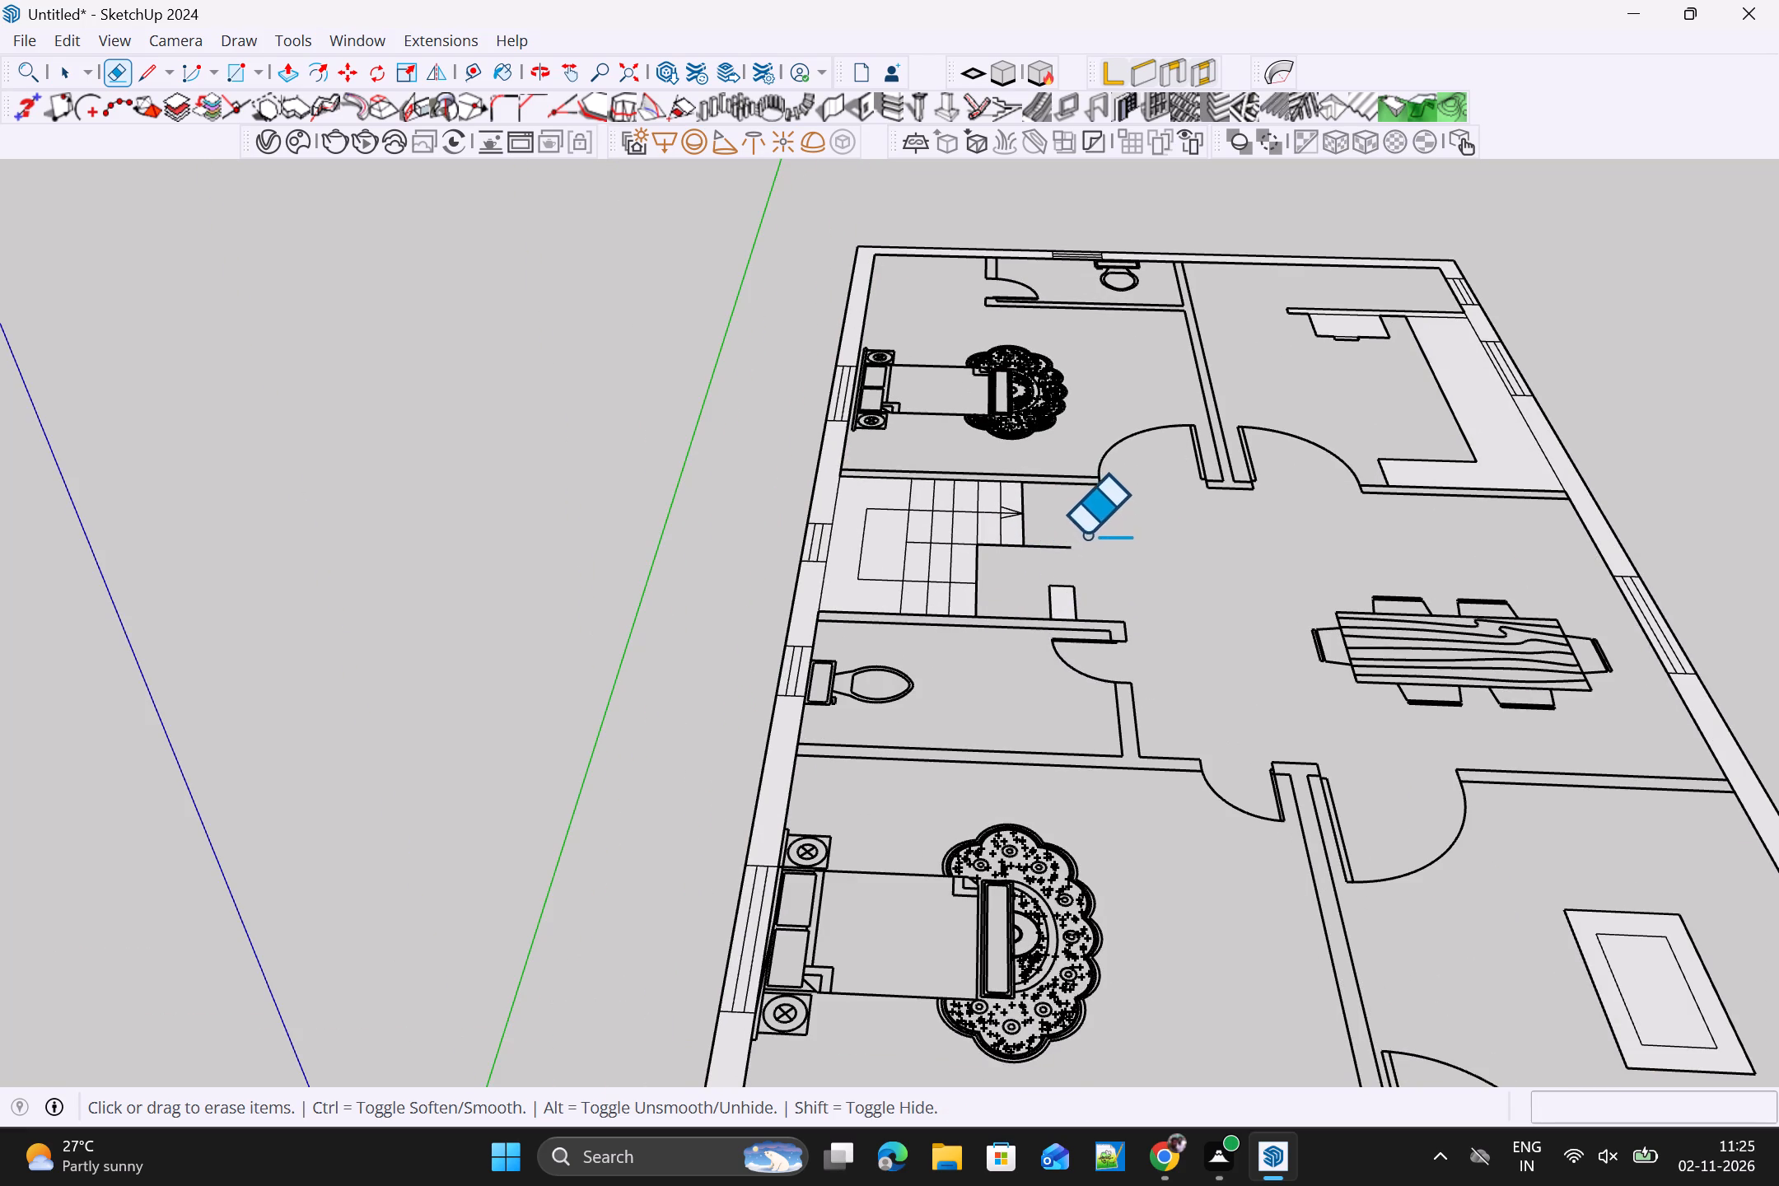
drag(1084, 534, 1134, 600)
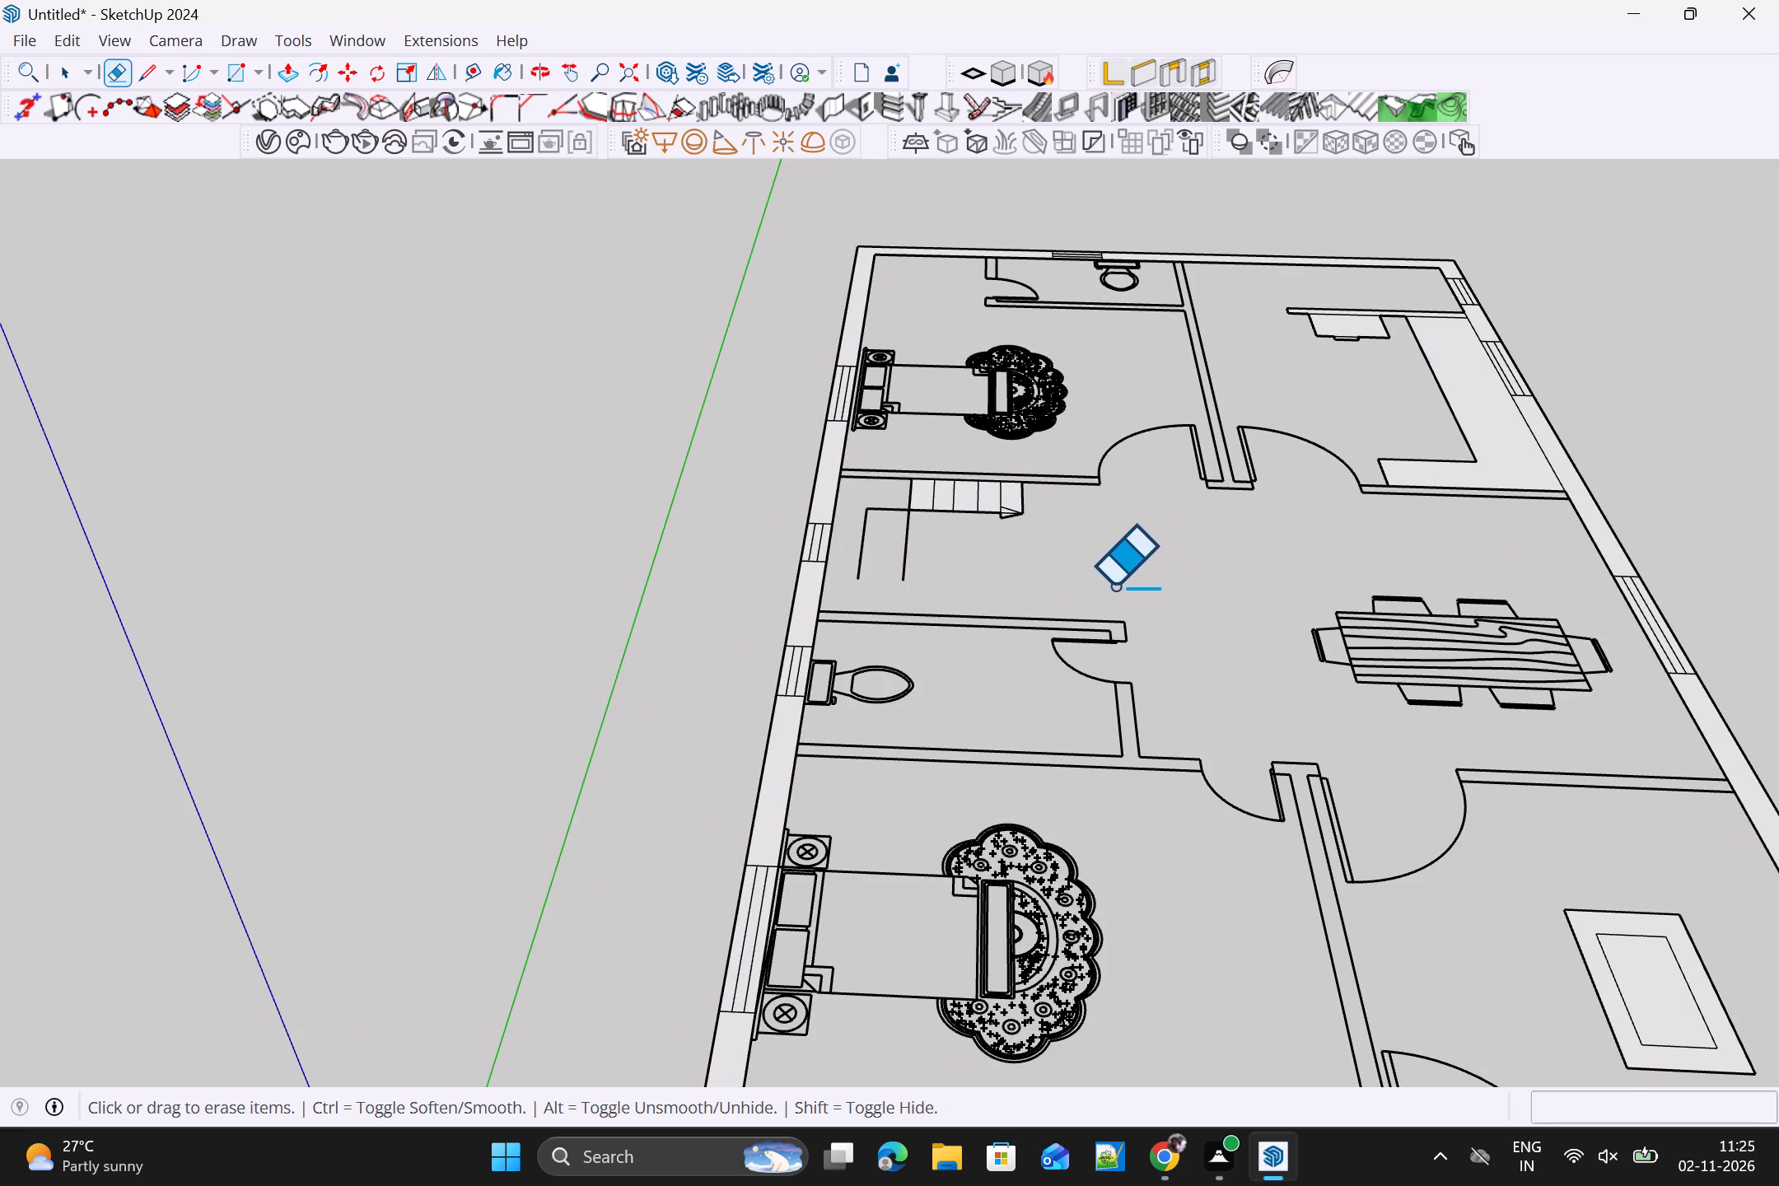
scroll(1112, 586, up, 4)
drag(1053, 473, 840, 552)
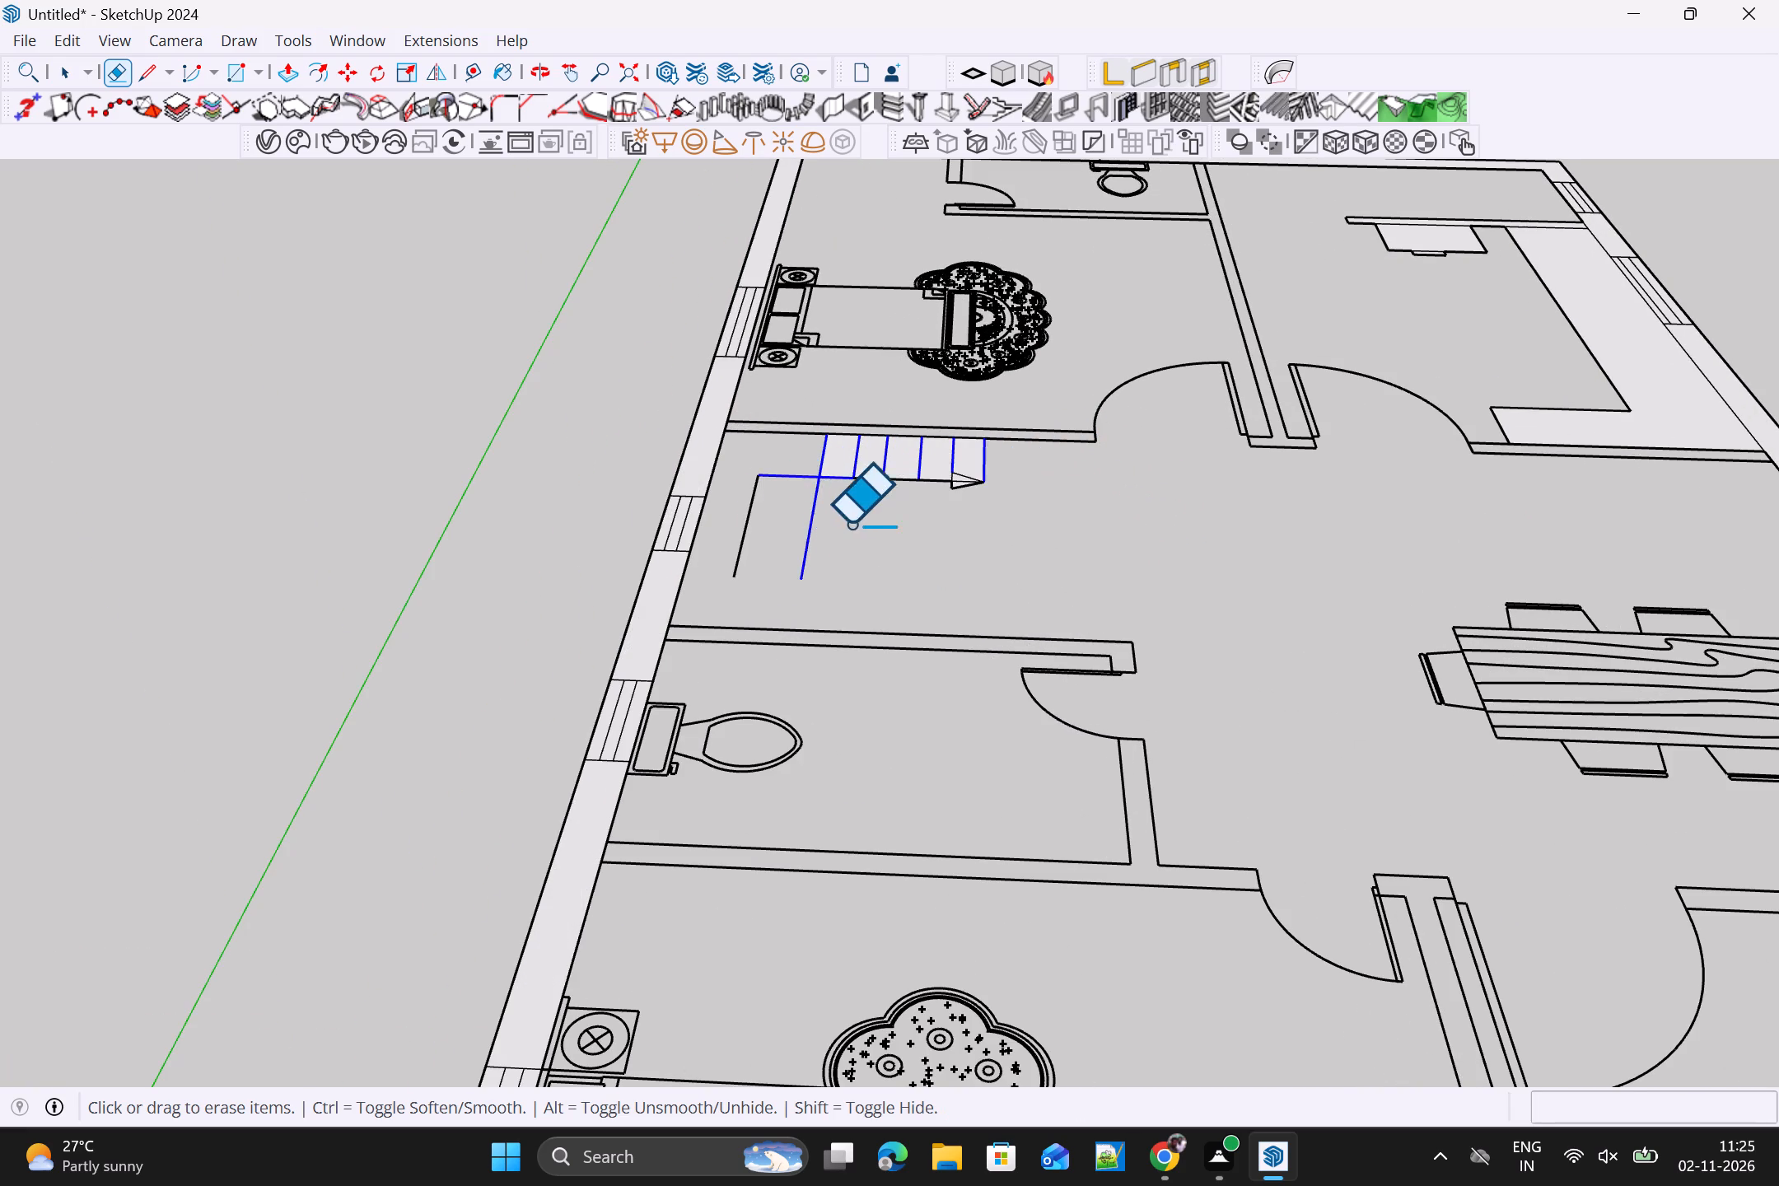
drag(750, 485, 1004, 503)
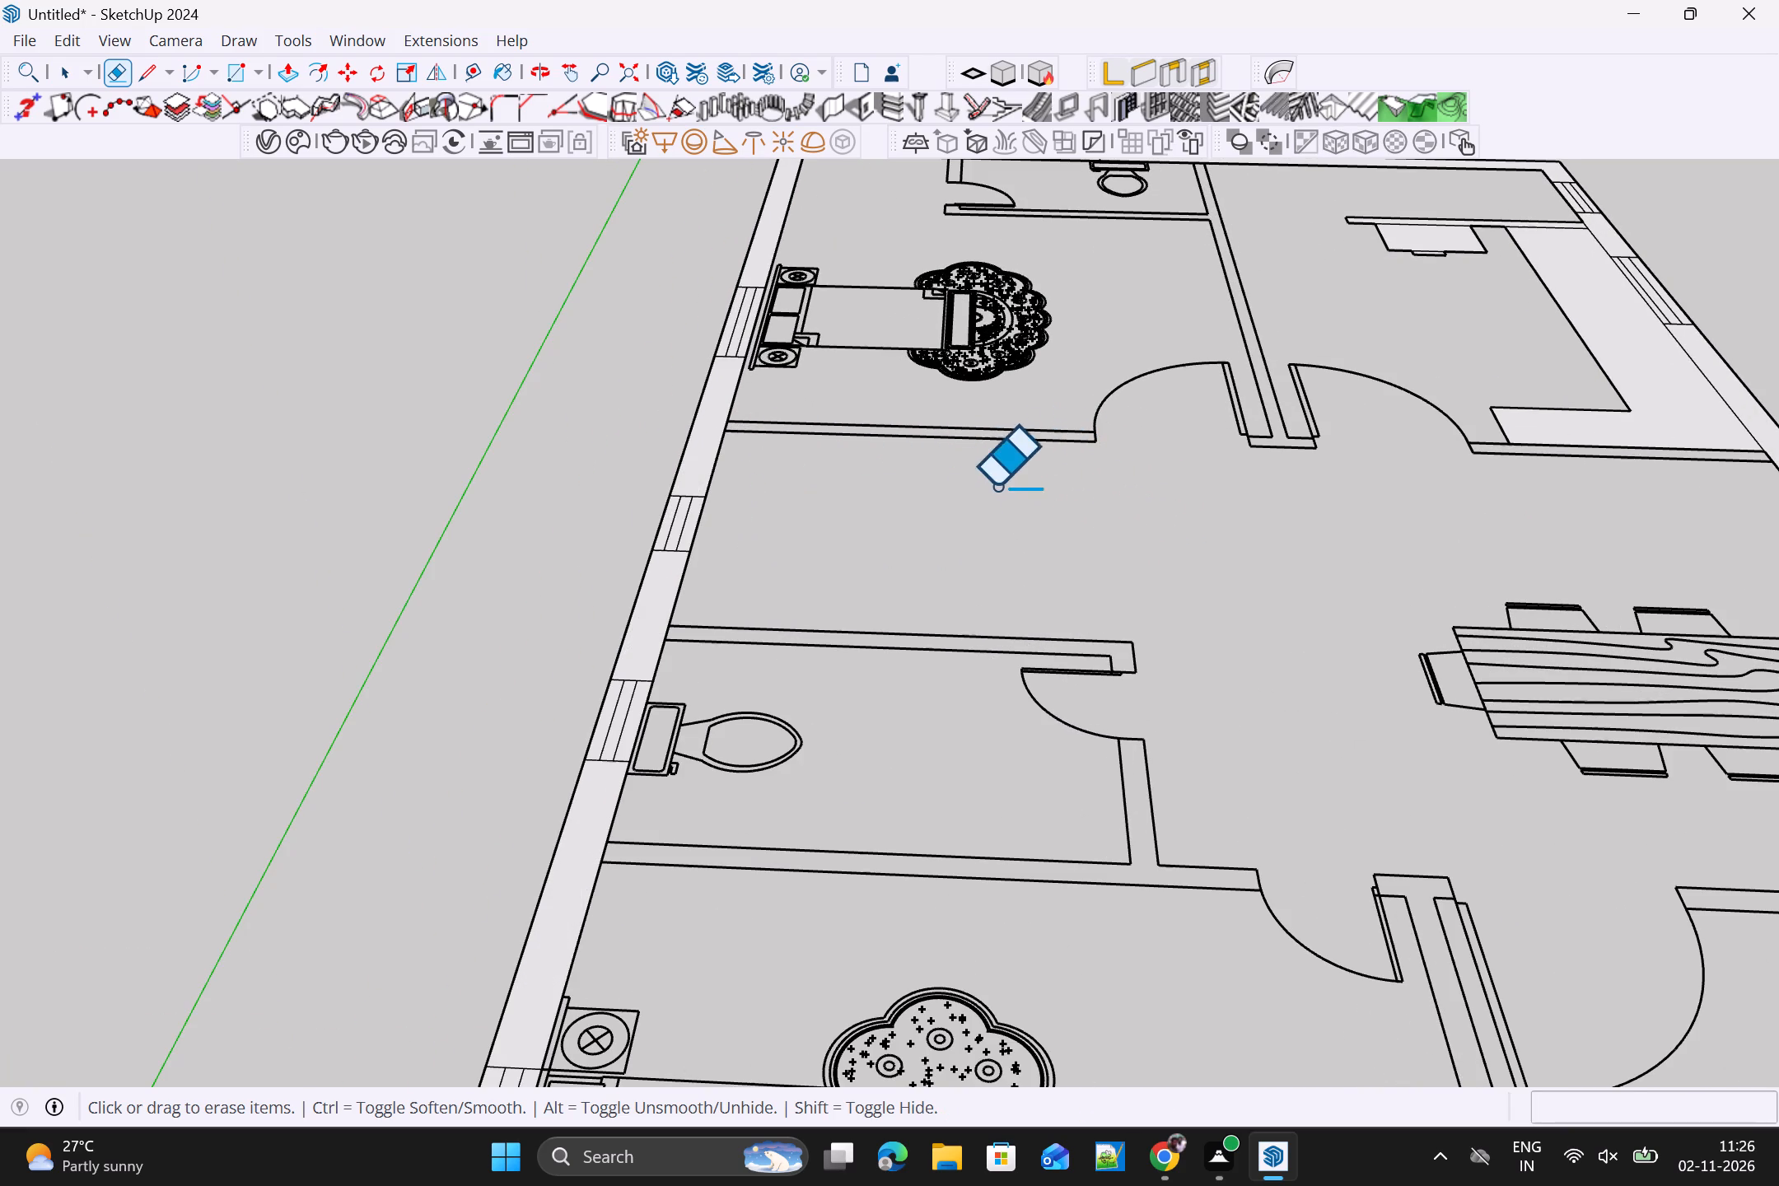
Erase the kitchen's L-shaped counter and the small fixture outline beside the short partition wall.
scroll(1132, 537, down, 4)
scroll(1349, 653, down, 2)
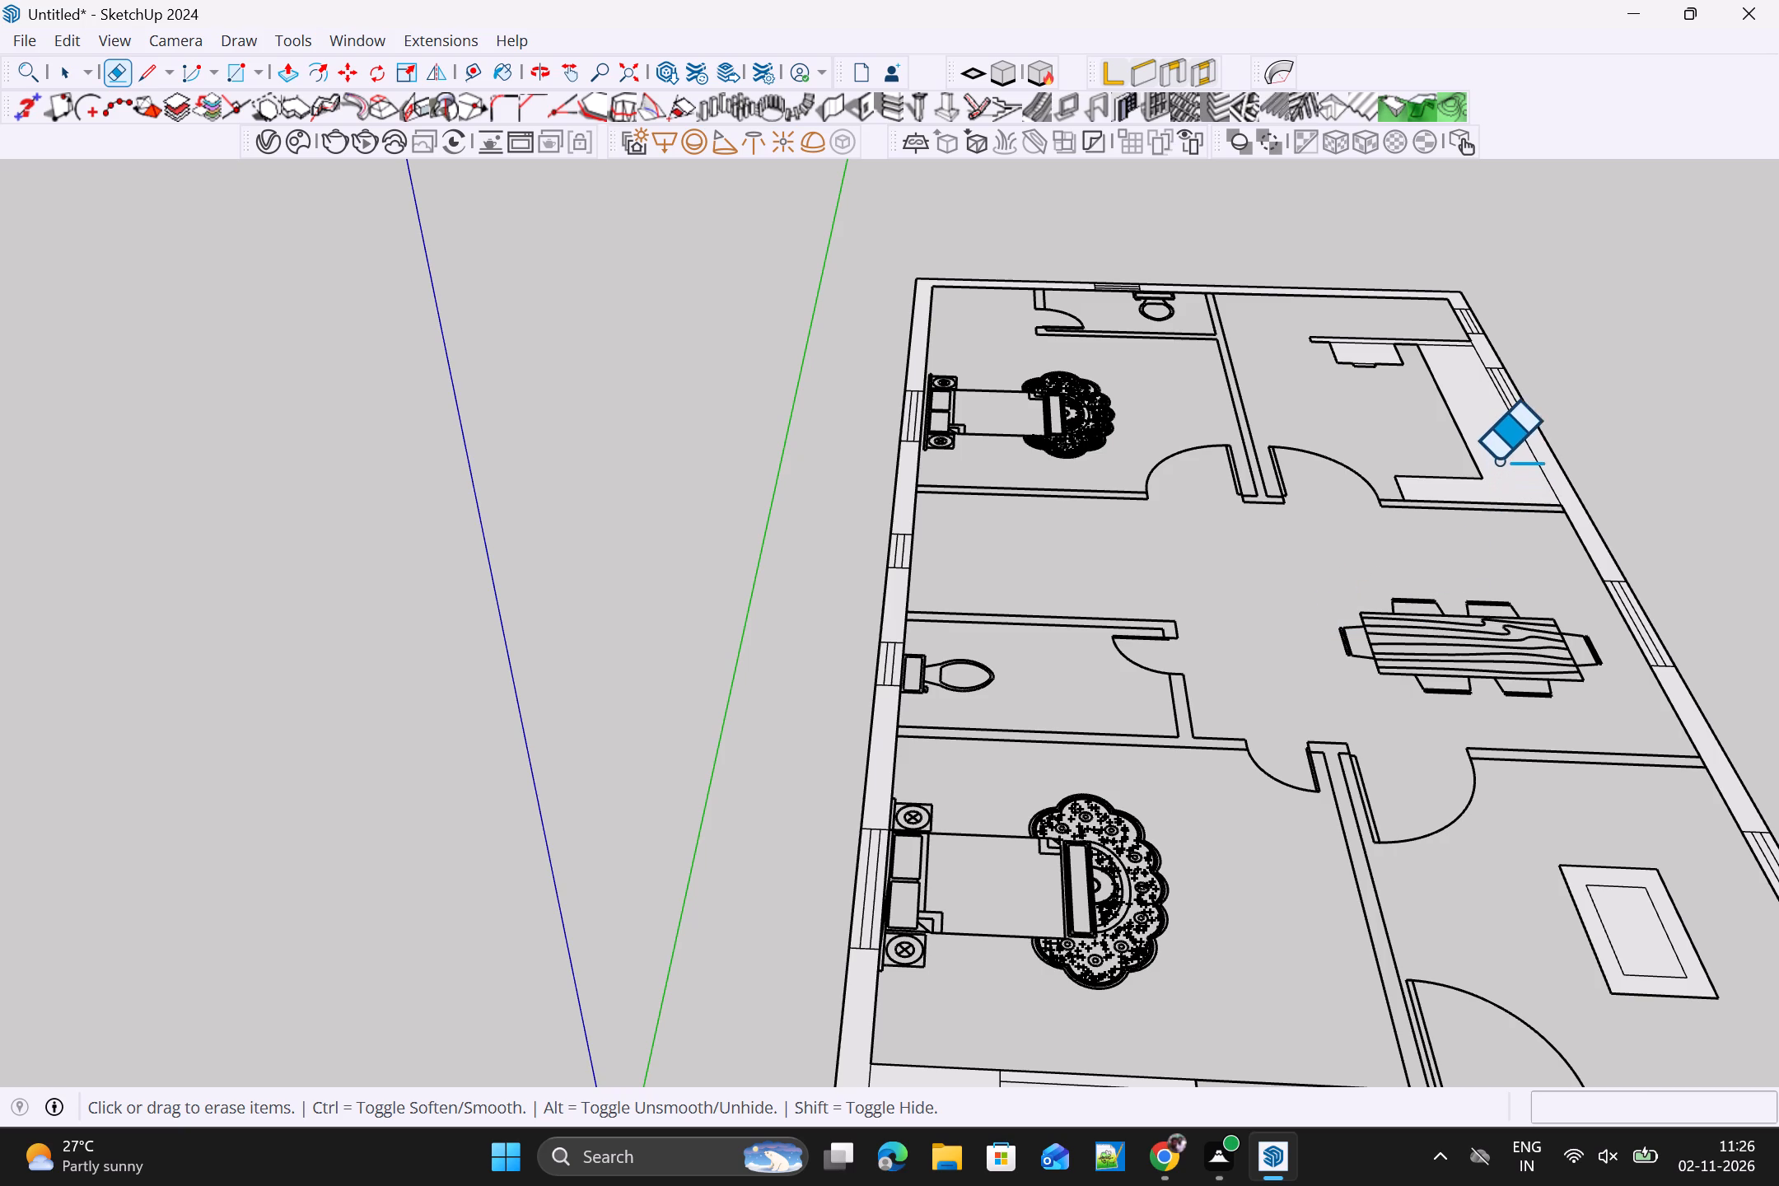
drag(1497, 460, 1459, 479)
drag(1423, 485, 1401, 493)
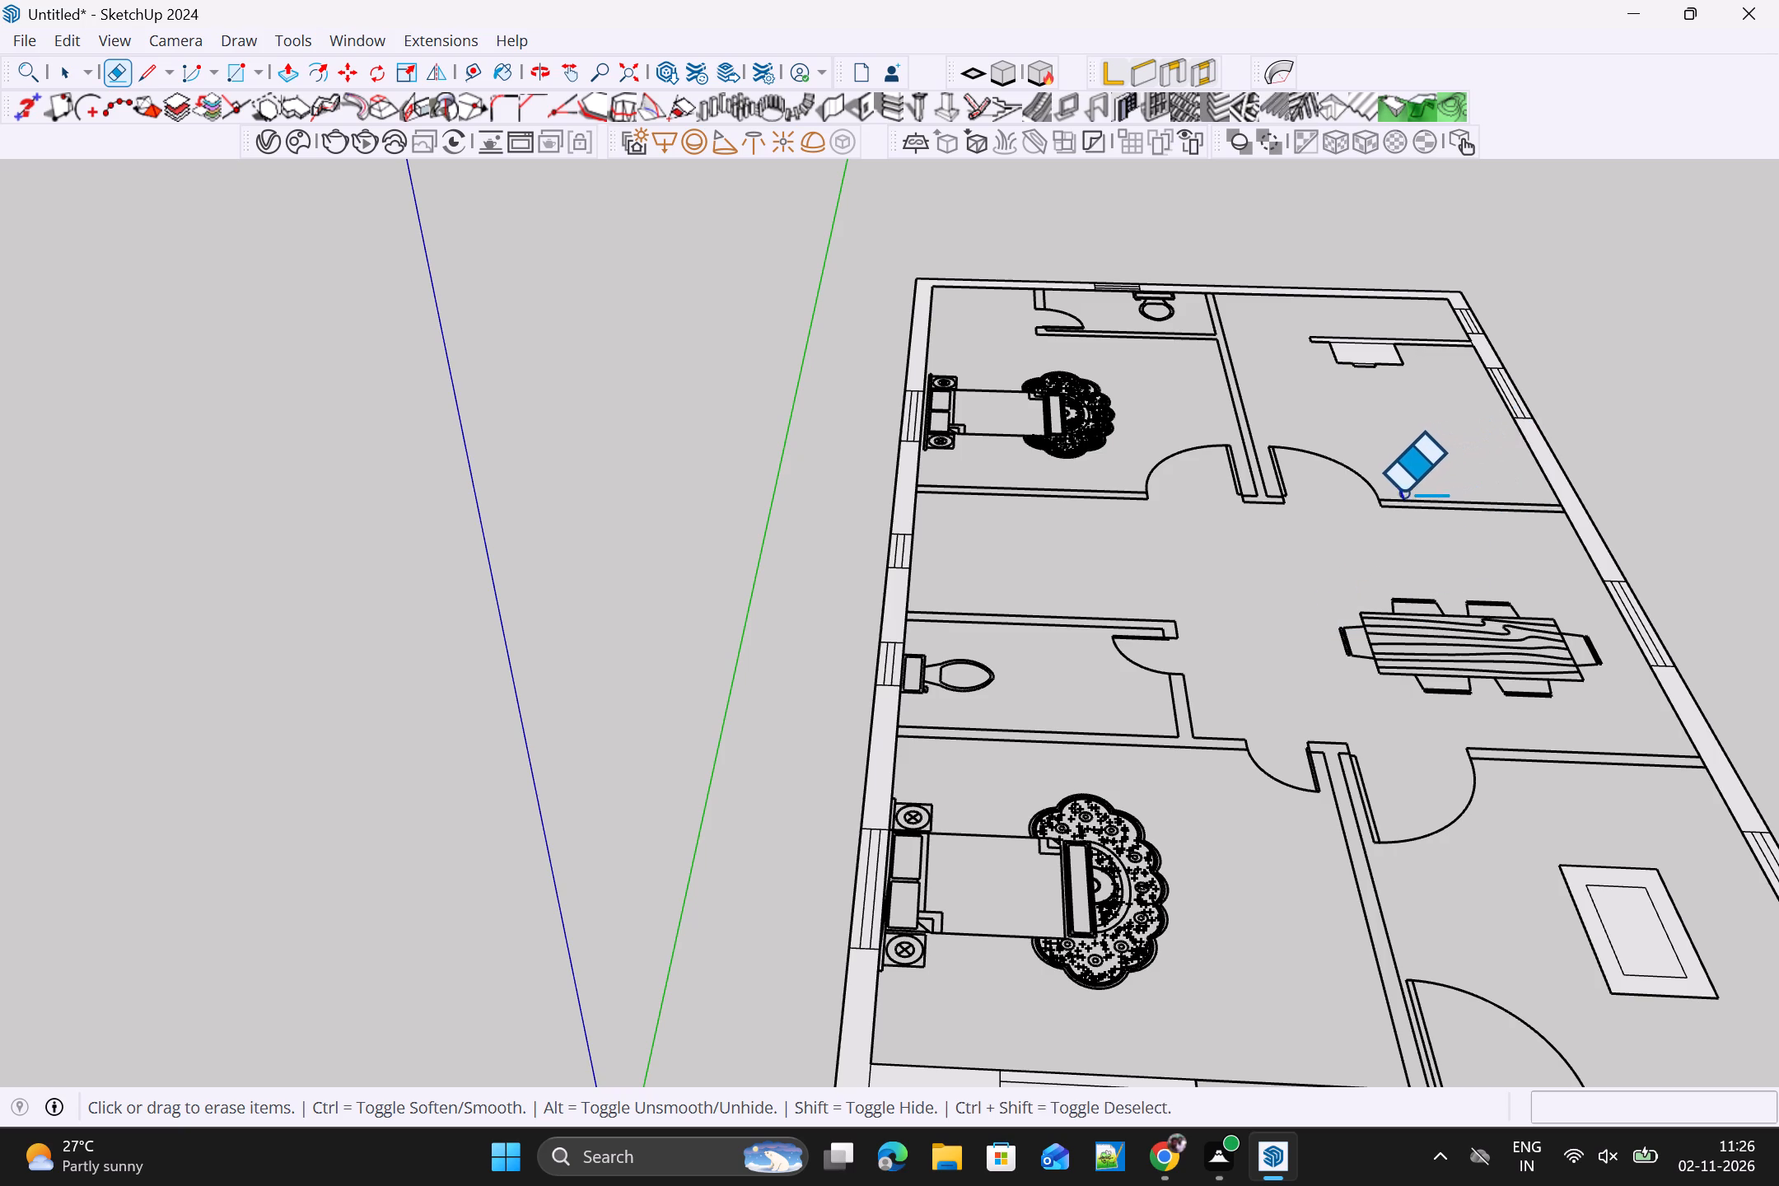
drag(1401, 493, 1398, 493)
drag(1426, 365, 1347, 374)
scroll(1380, 369, up, 4)
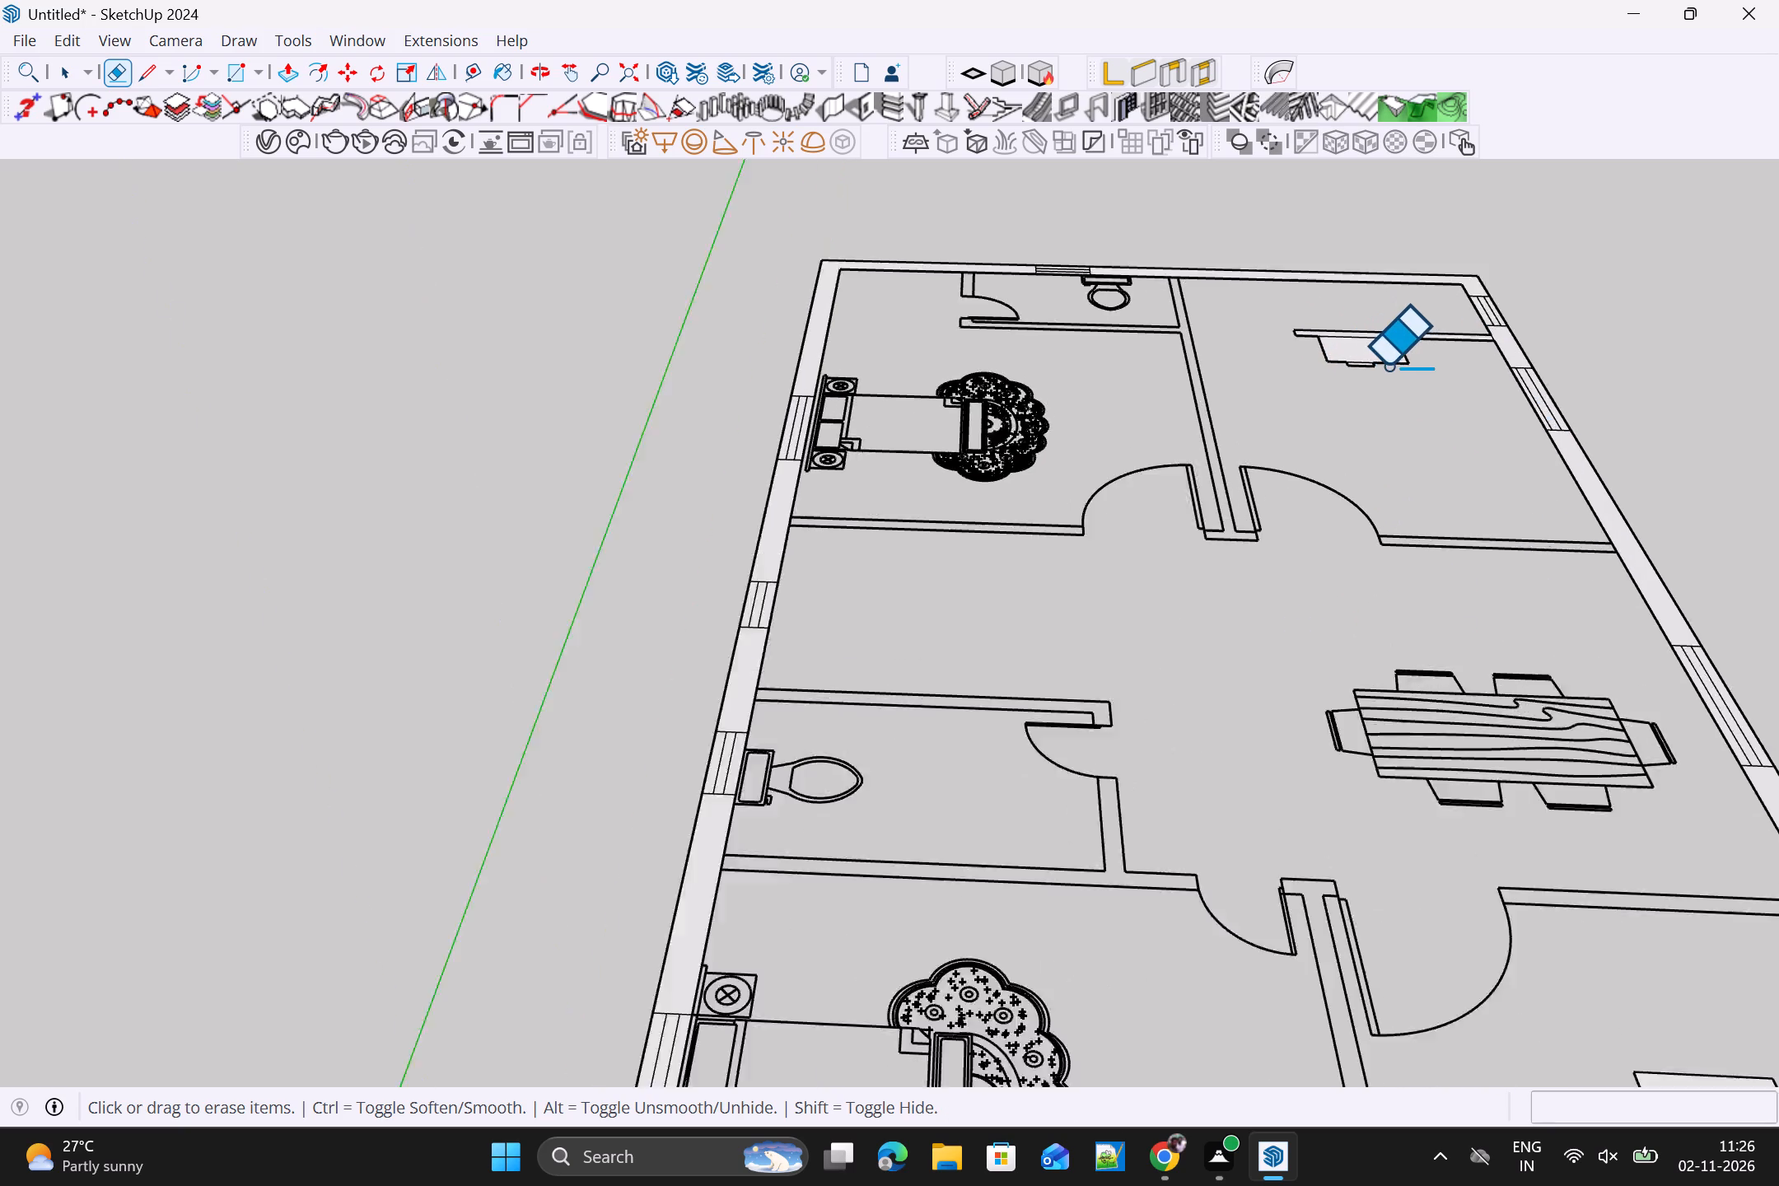
scroll(1386, 366, up, 4)
drag(1371, 352, 1353, 409)
scroll(1421, 380, up, 4)
drag(1463, 339, 1212, 350)
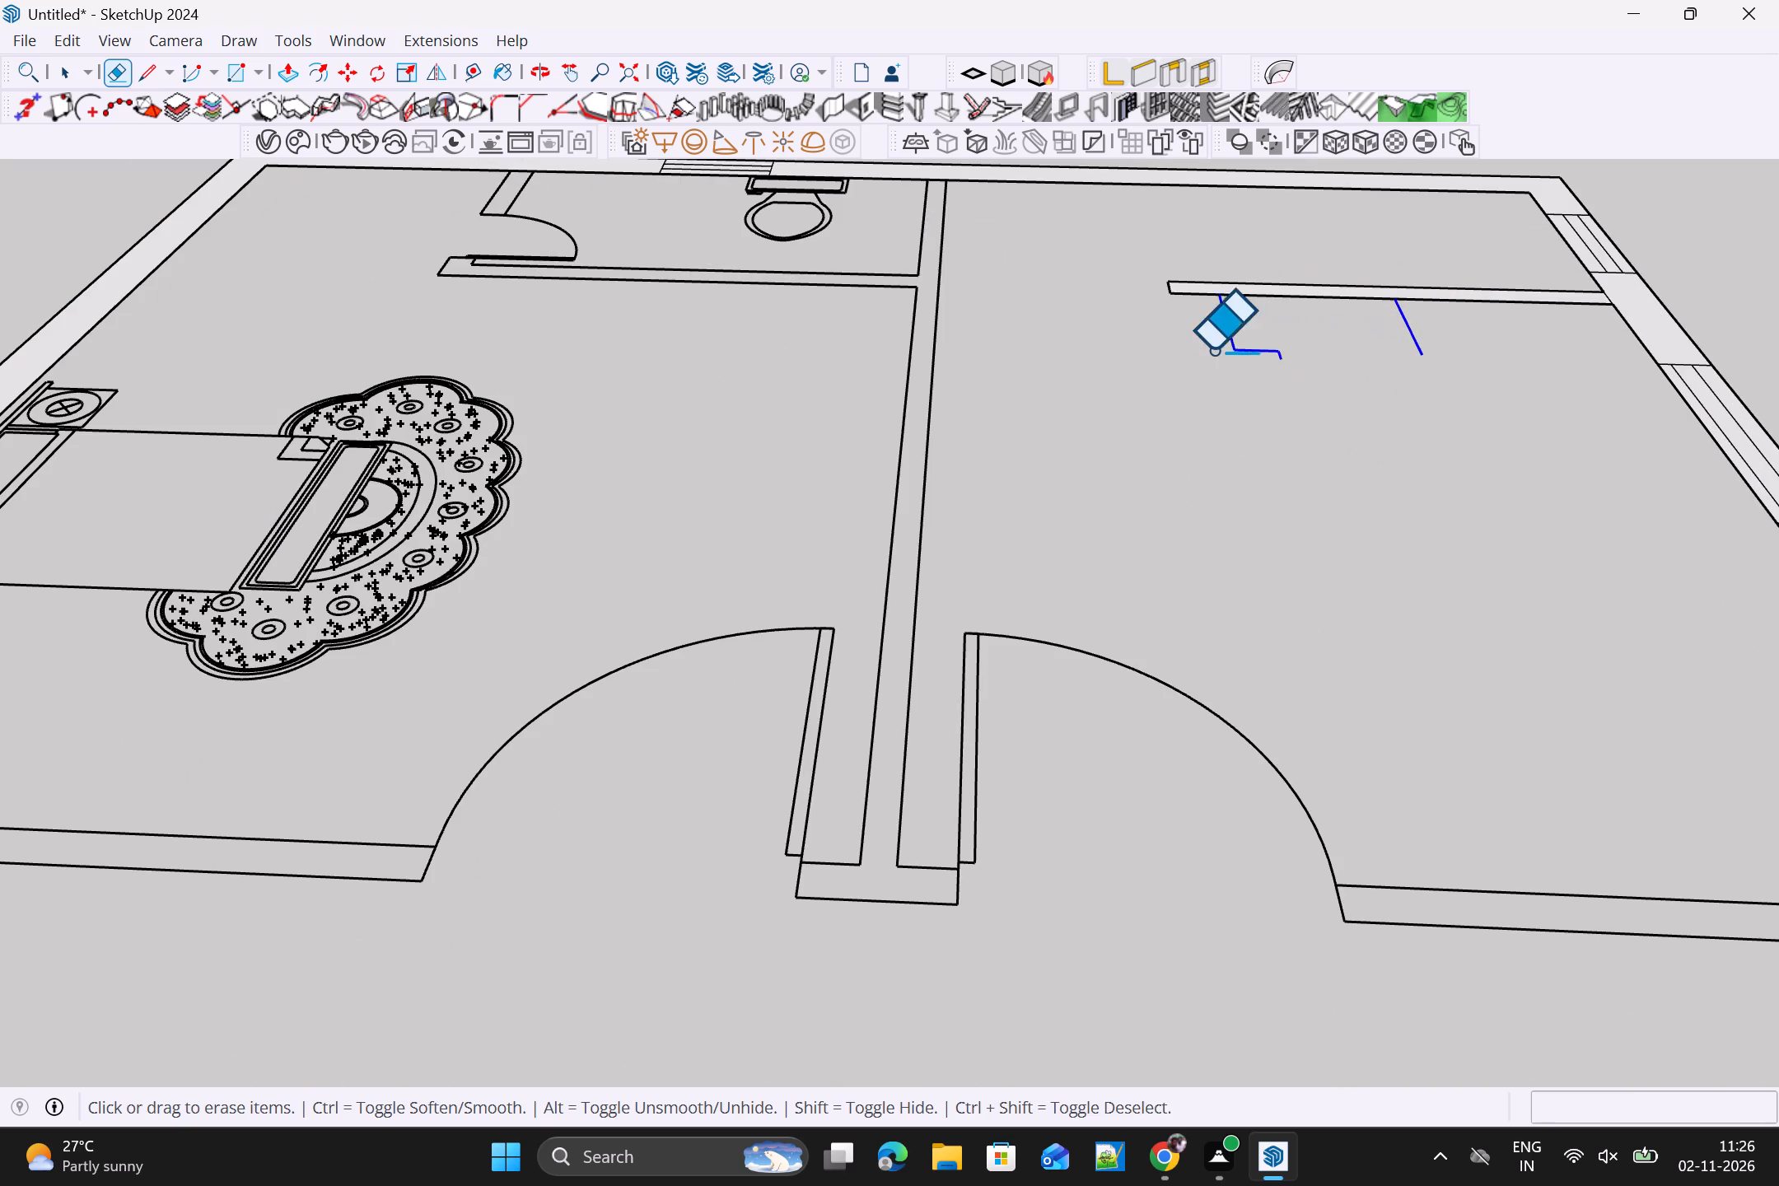
drag(1212, 350, 1191, 350)
Erase the two nested rectangles of the table in the front living room.
scroll(1398, 389, down, 8)
scroll(1429, 539, down, 6)
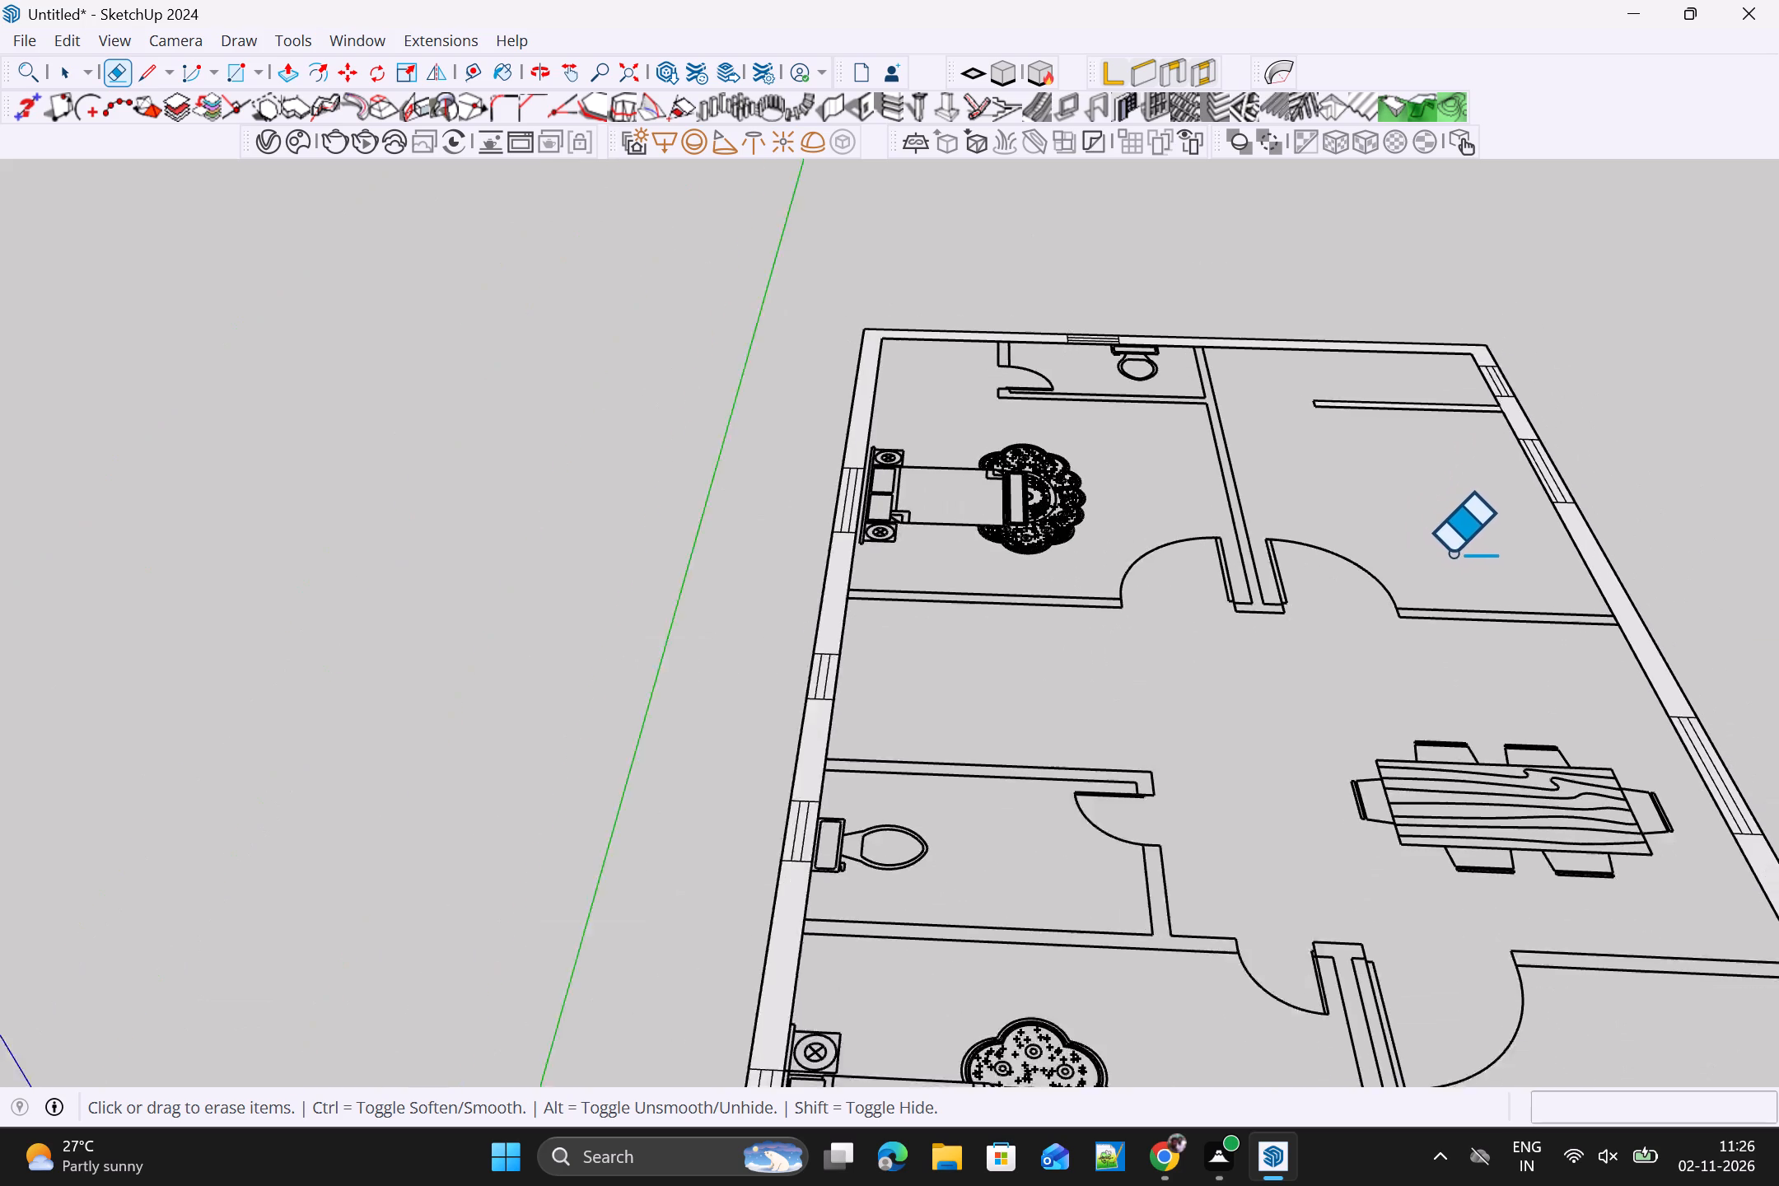
scroll(1439, 782, down, 2)
scroll(1506, 859, down, 3)
scroll(1502, 770, up, 1)
middle_drag(1502, 770, 1499, 716)
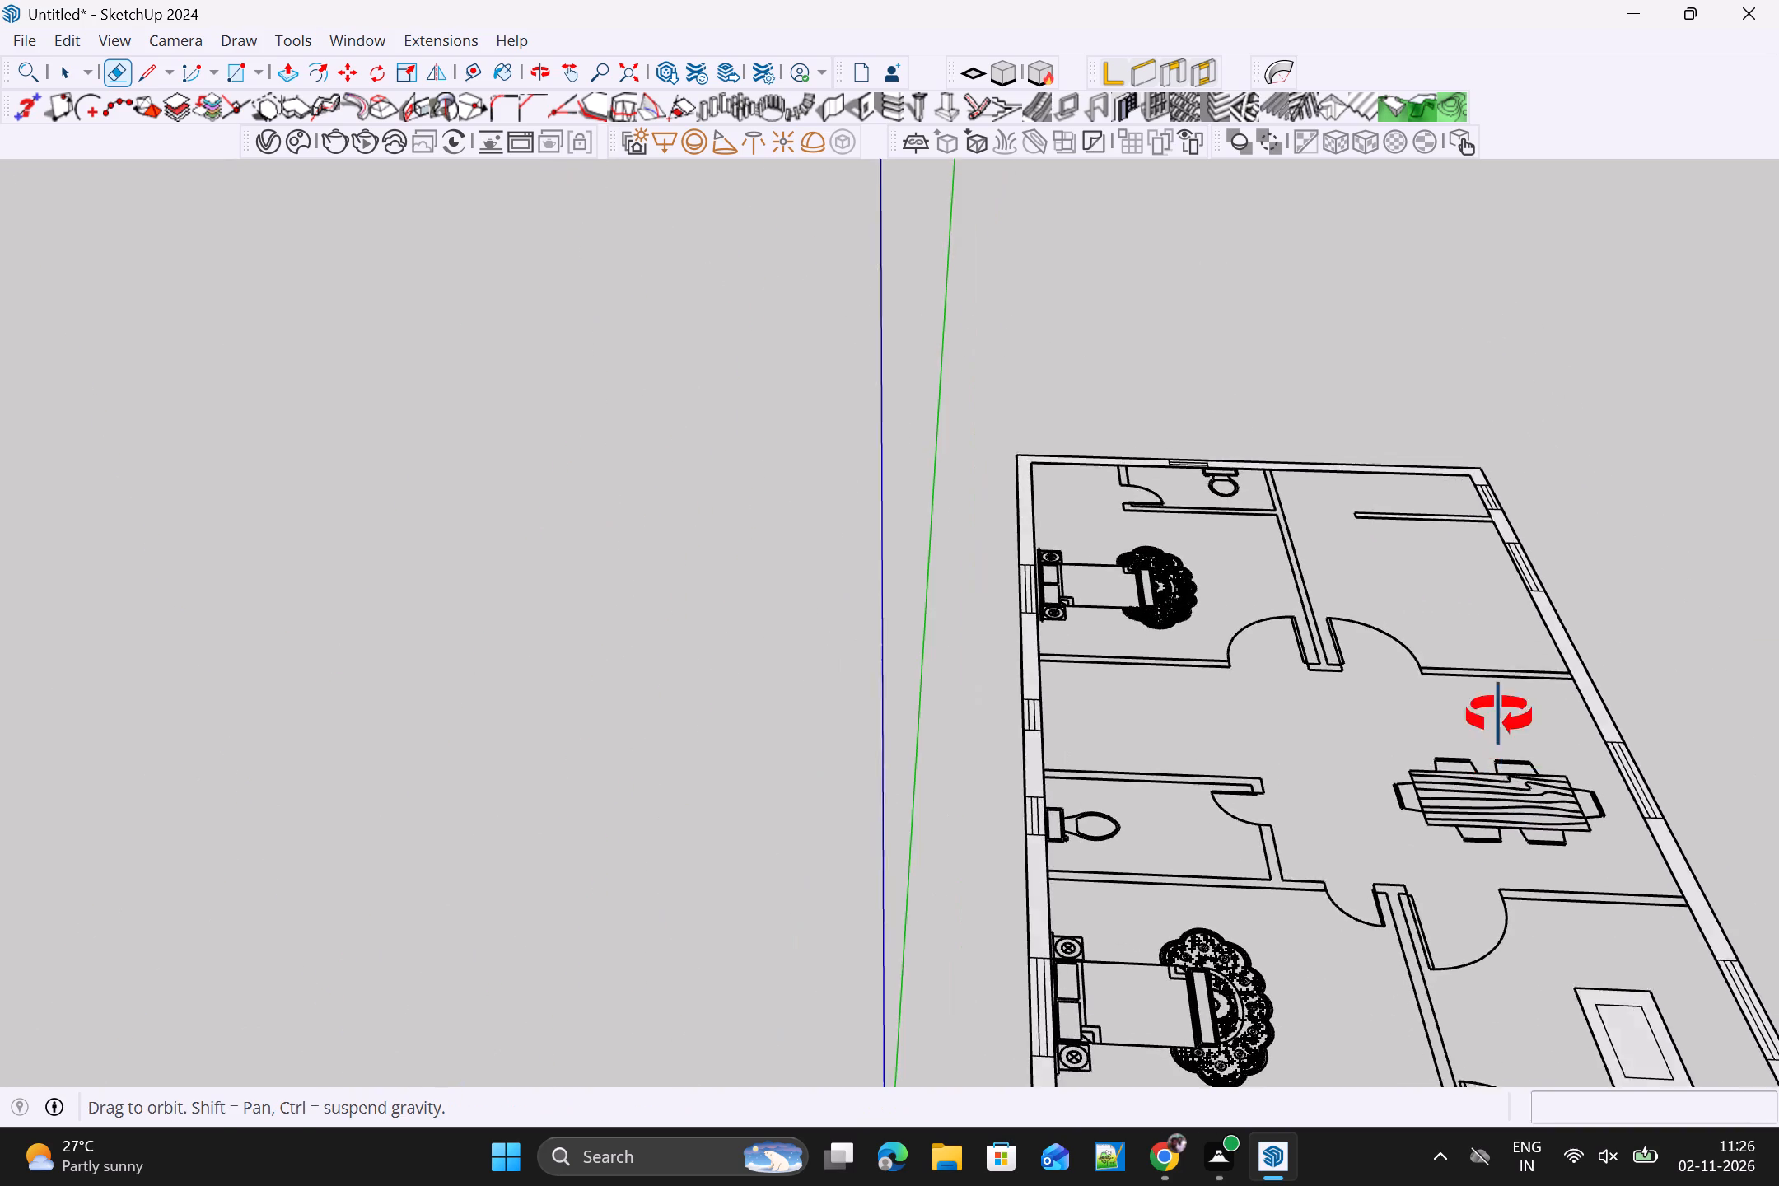
middle_drag(1499, 716, 1479, 787)
scroll(1480, 787, down, 1)
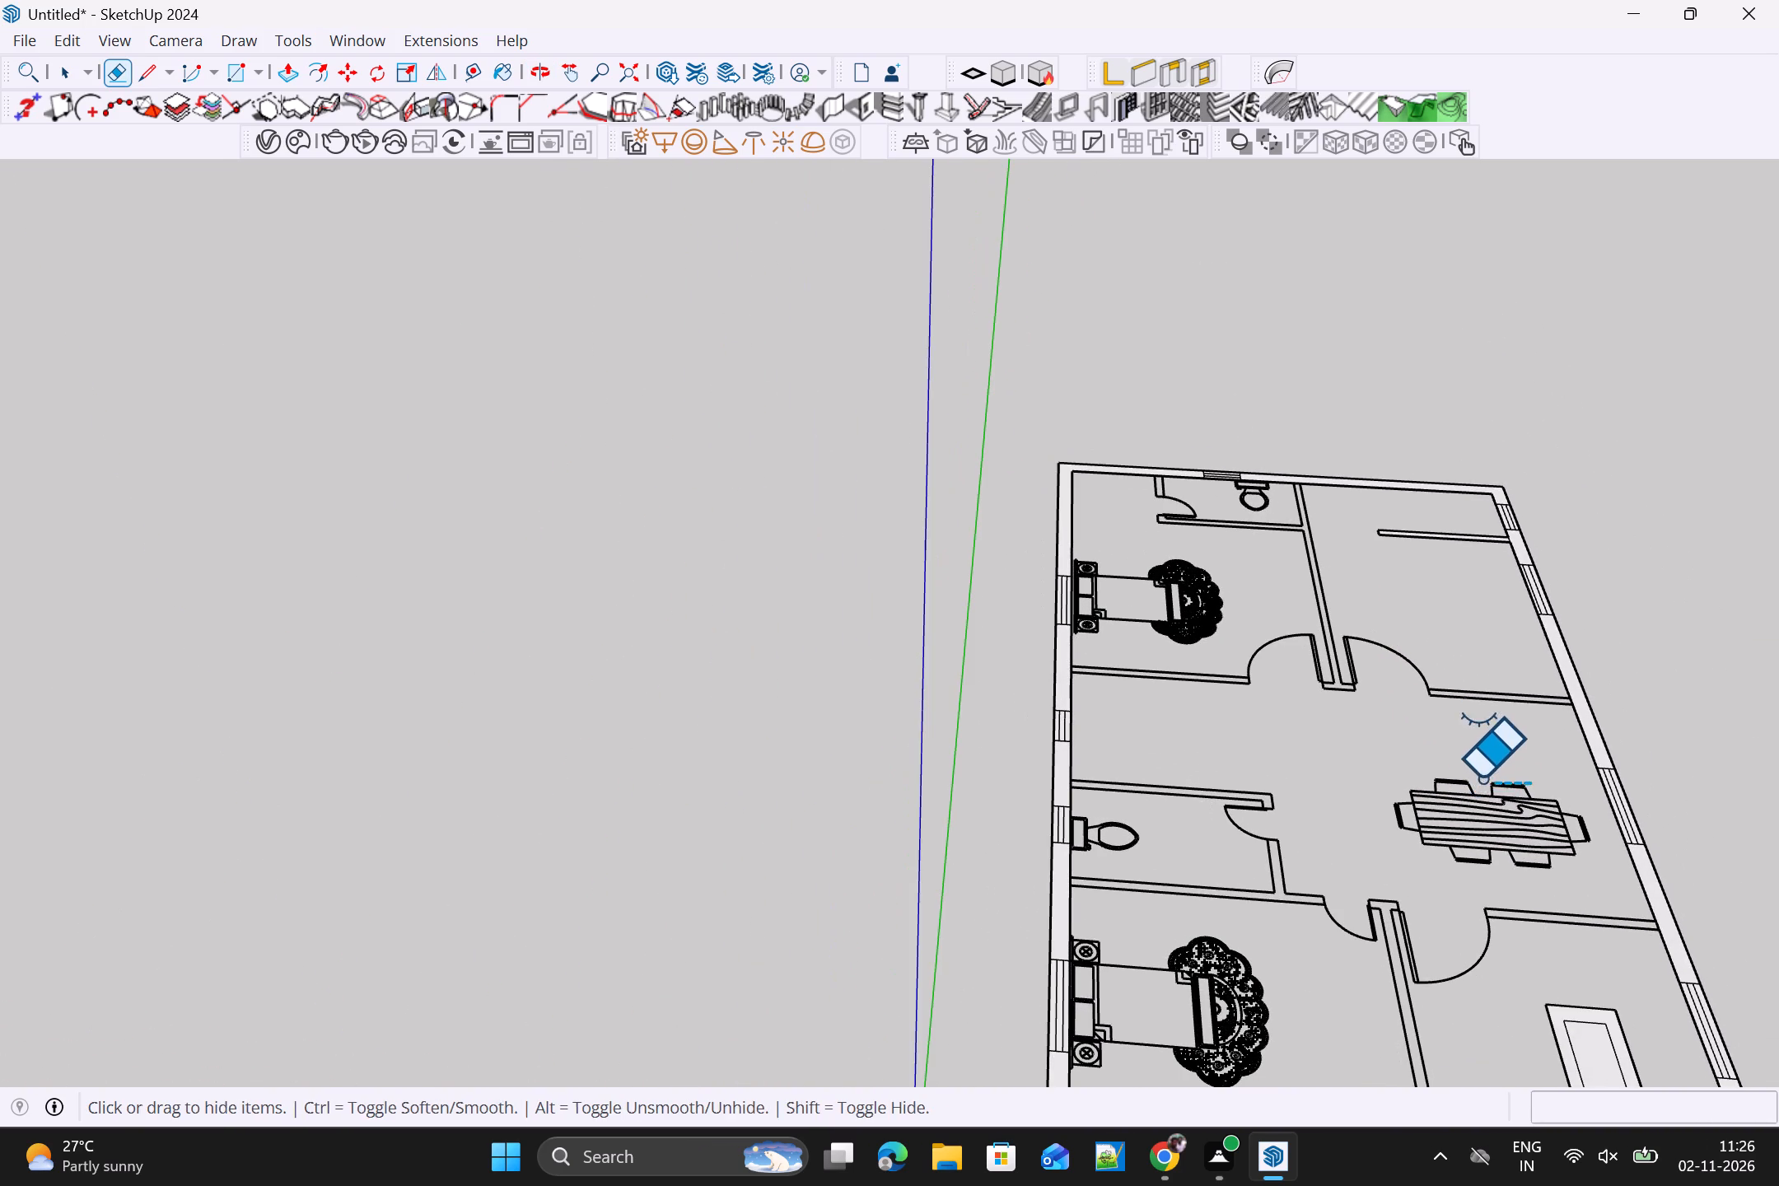
shift+middle_drag(1487, 757, 1331, 501)
drag(1475, 725, 1364, 726)
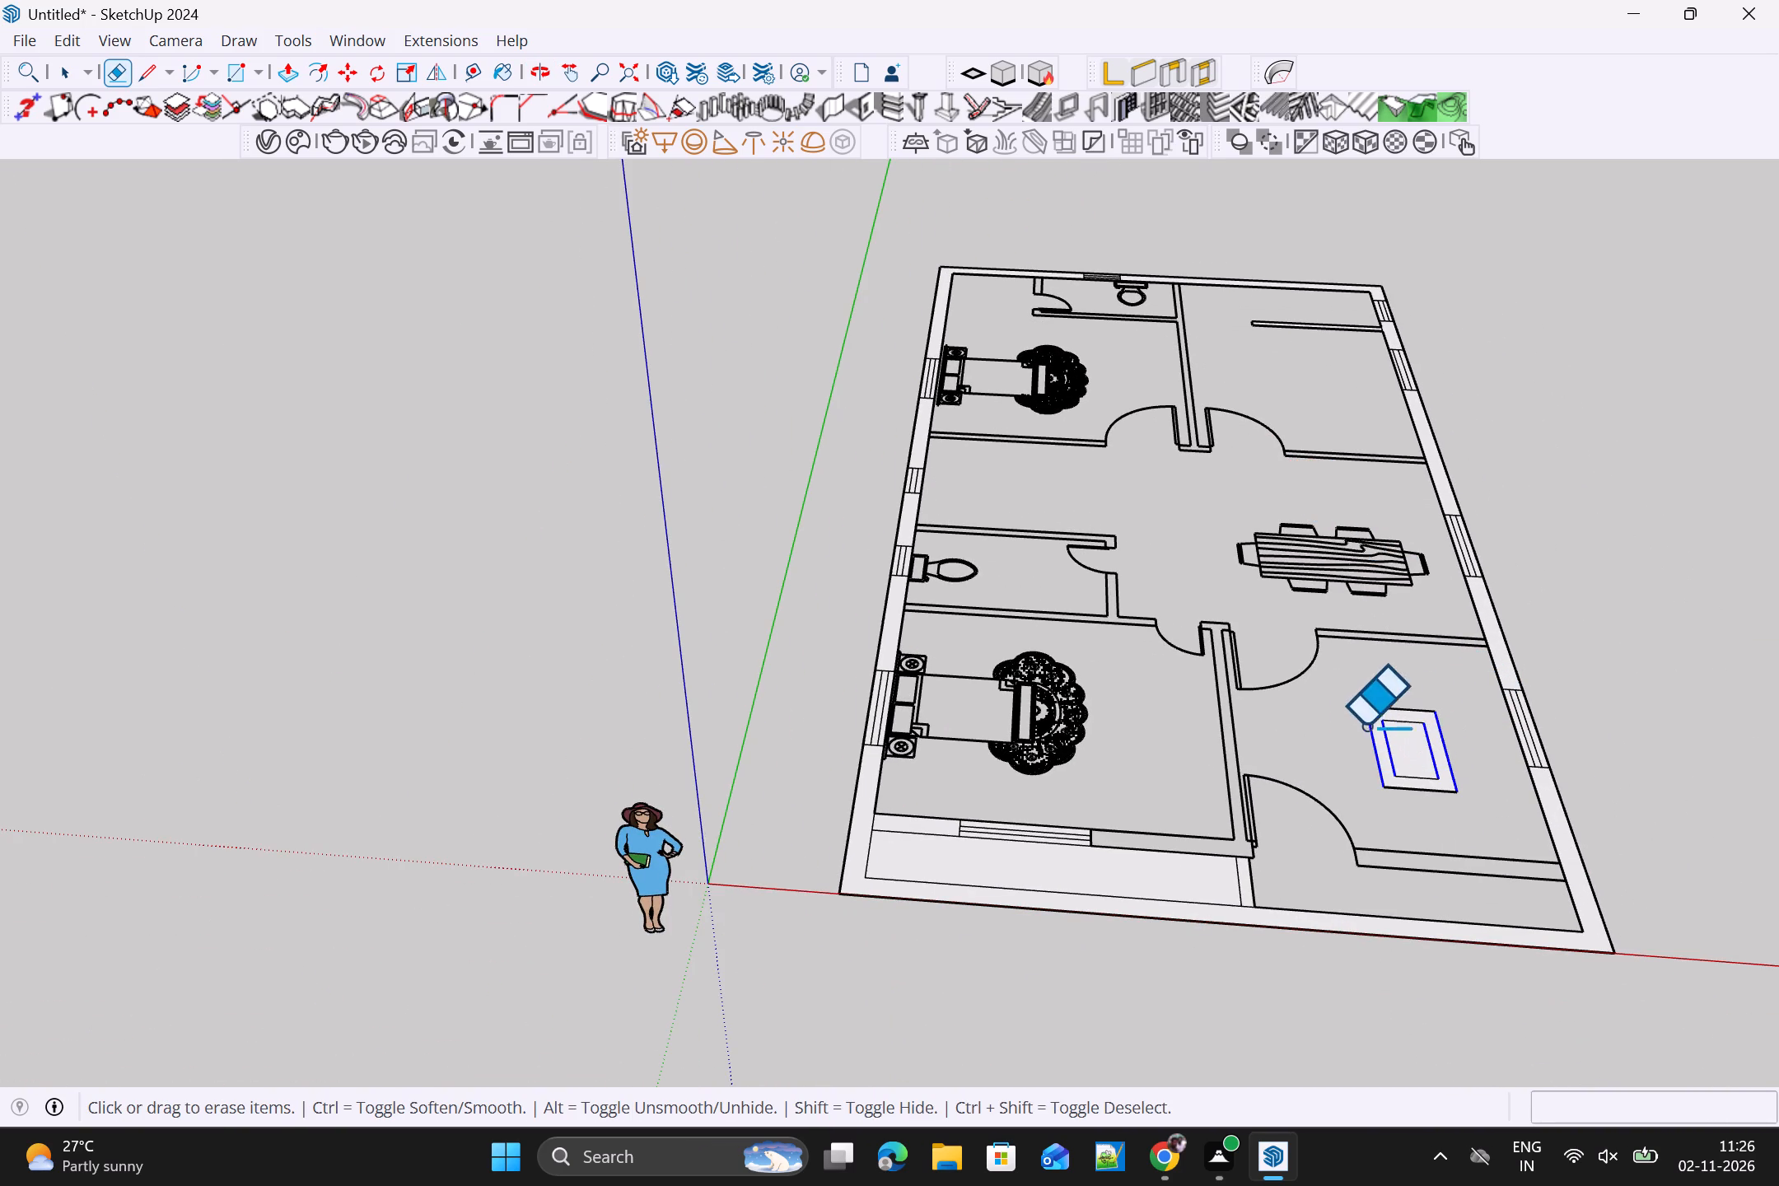
drag(1364, 726, 1464, 745)
drag(1407, 696, 1420, 815)
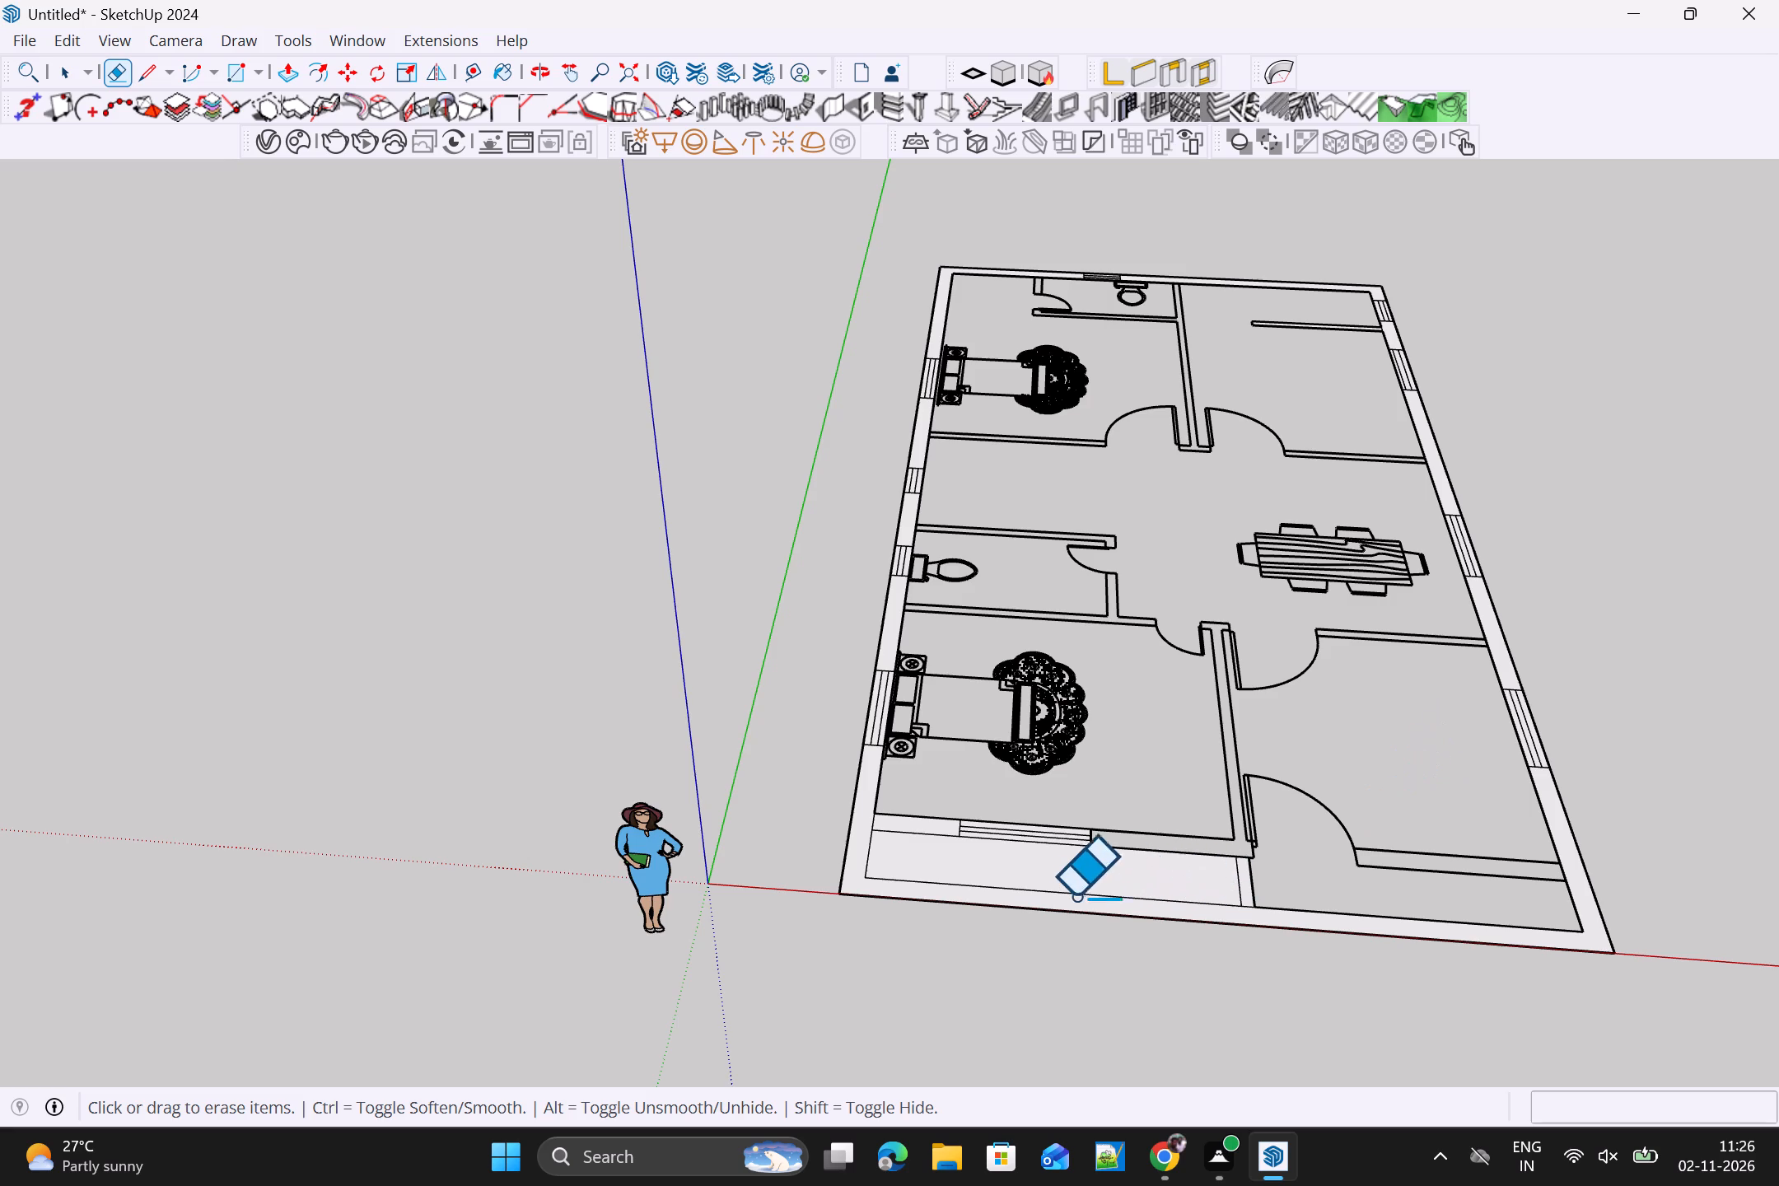
Erase the short crosswise lines that divide the open strip along the front of the plan.
scroll(1067, 894, up, 4)
scroll(1331, 879, up, 3)
drag(1309, 875, 1300, 875)
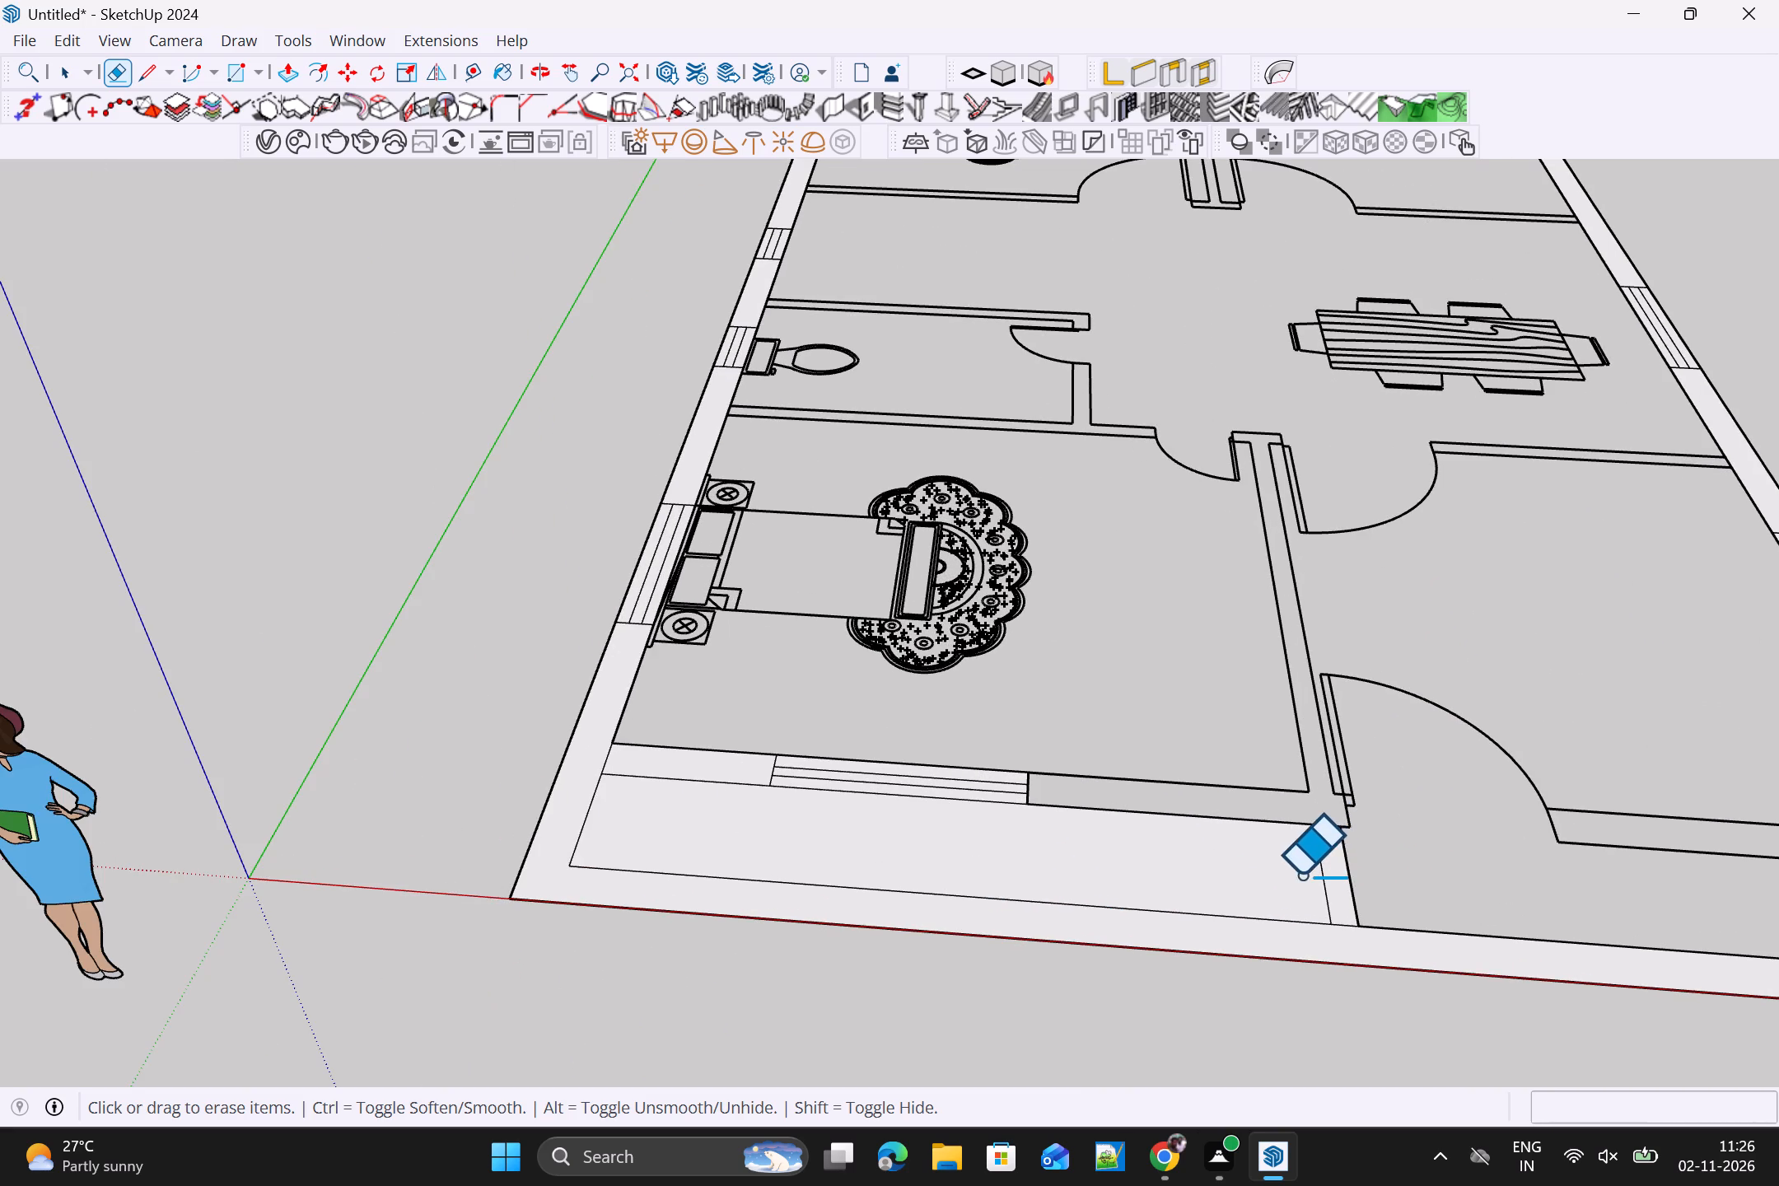
drag(1300, 875, 1218, 882)
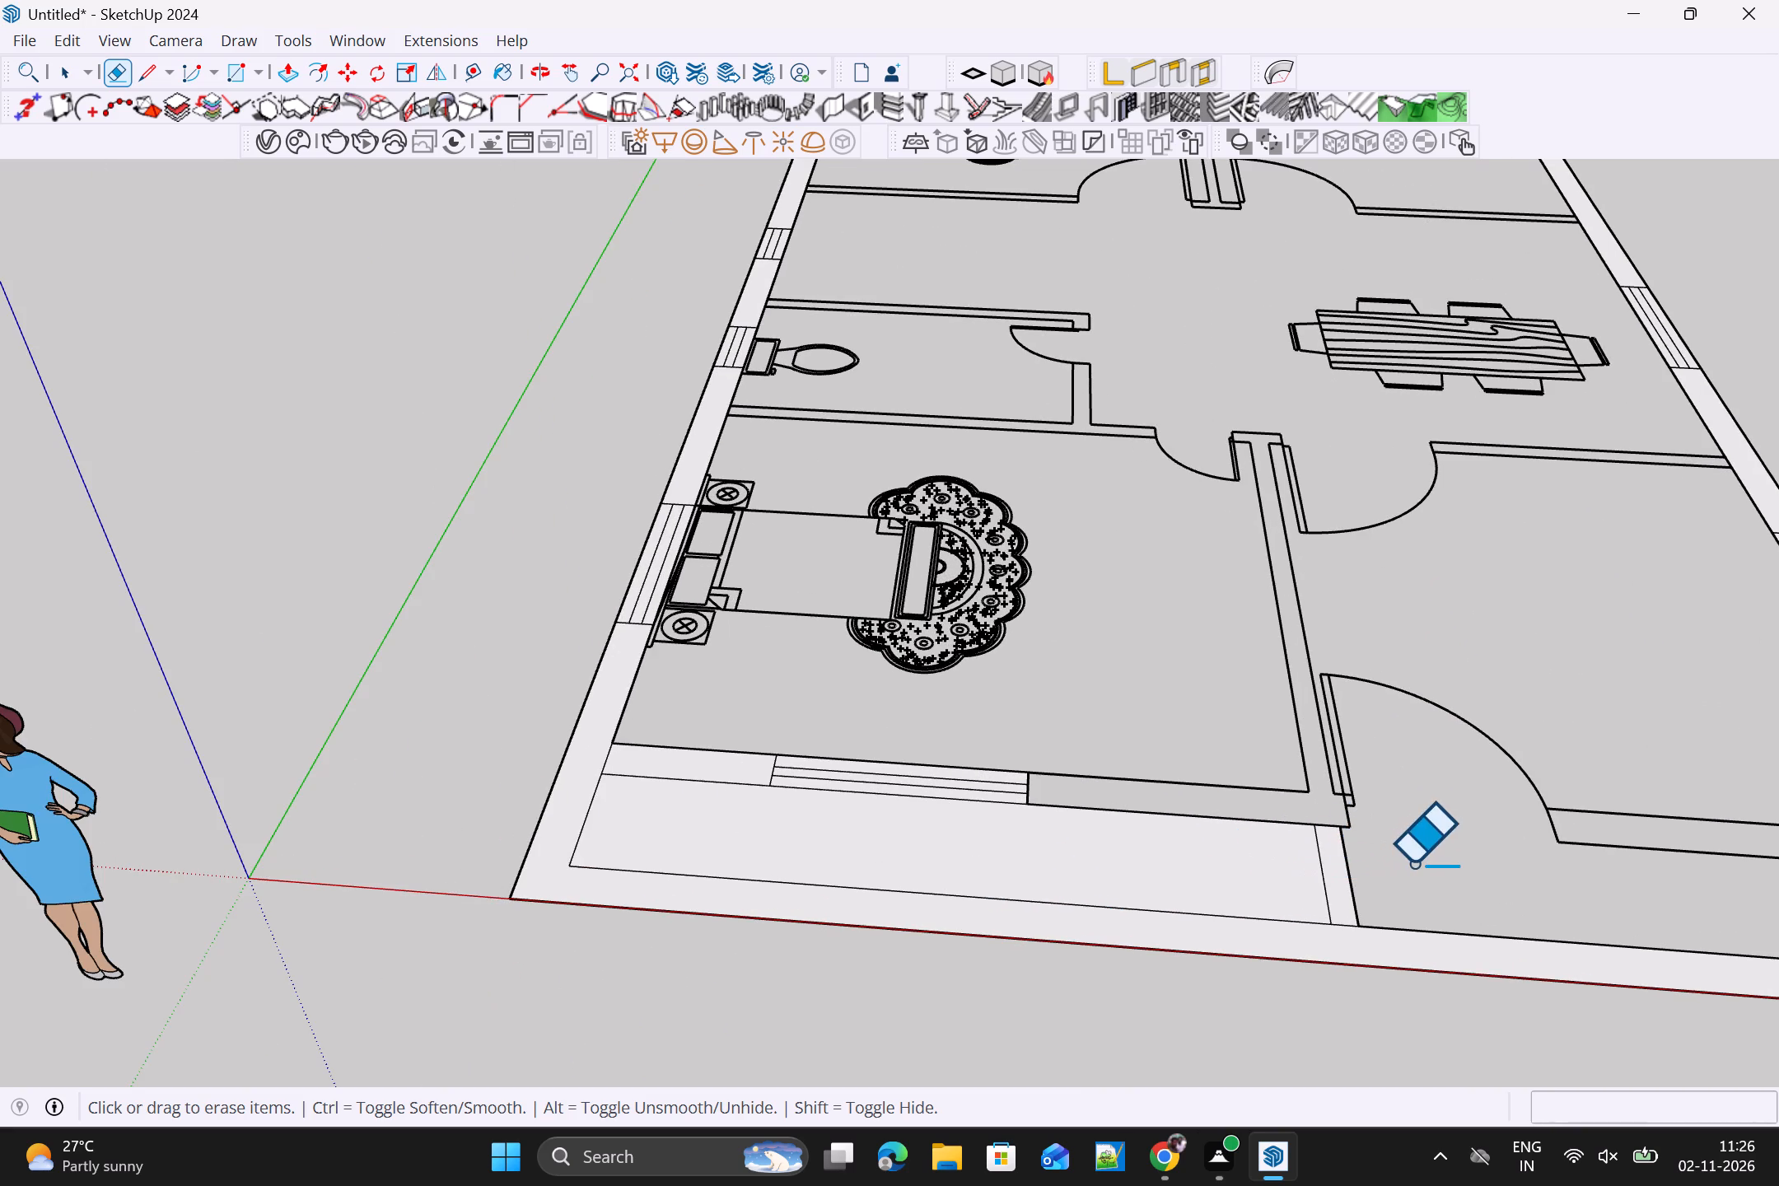
click(1132, 882)
scroll(1132, 882, down, 4)
scroll(1240, 880, down, 2)
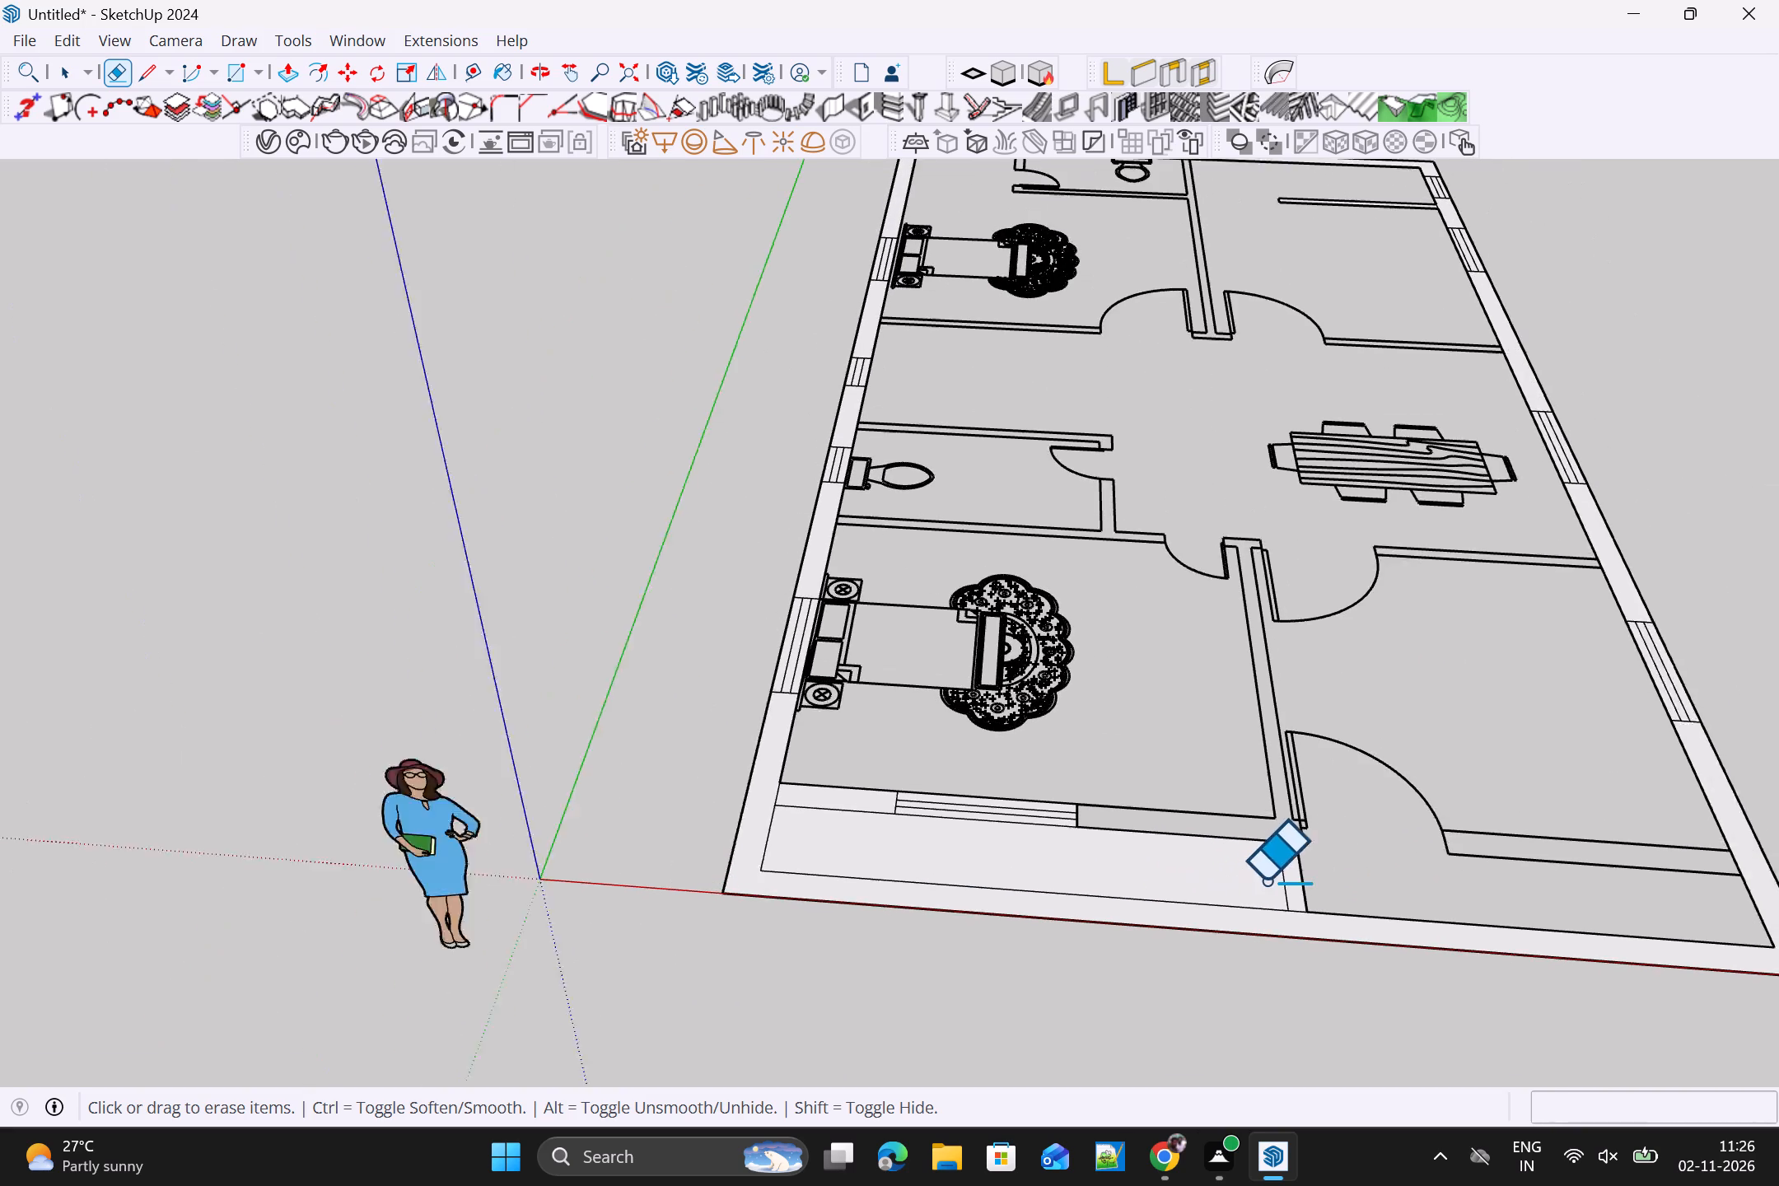
scroll(1264, 880, down, 1)
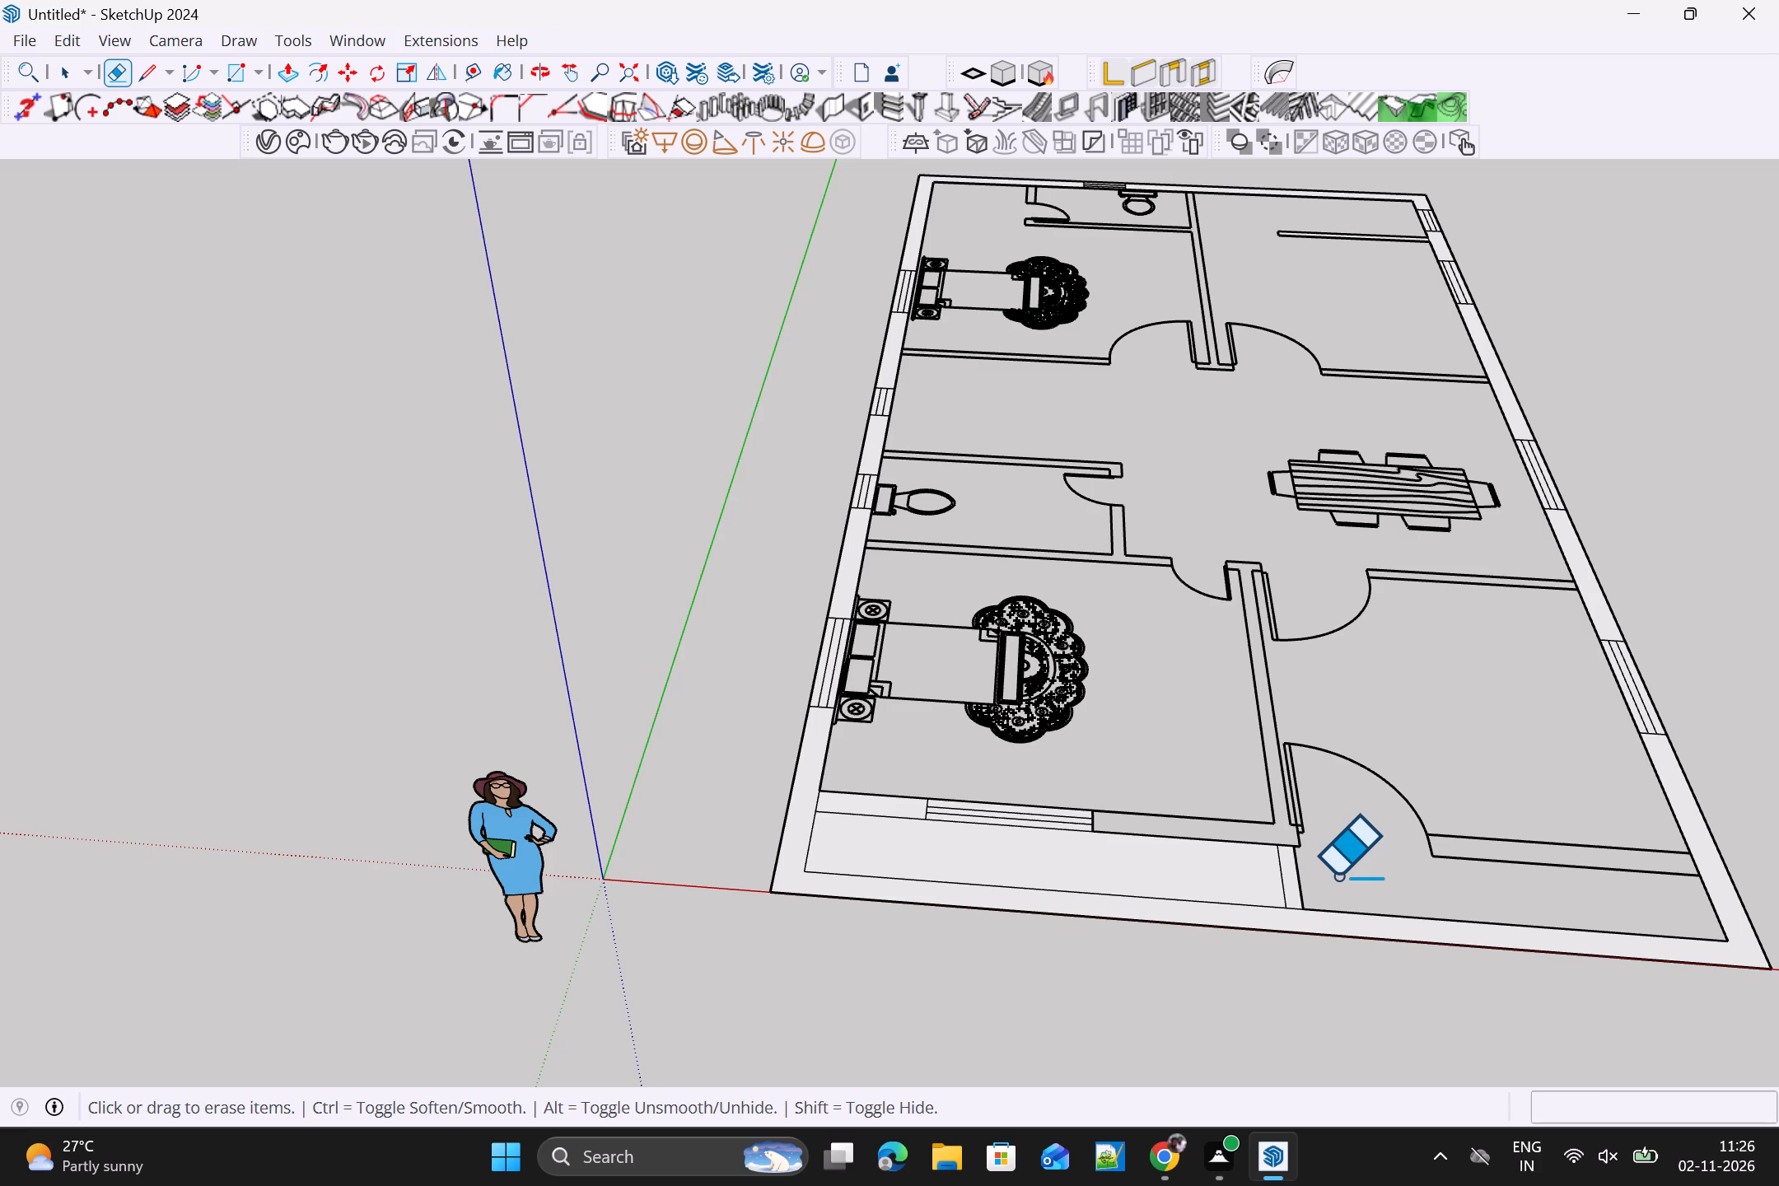
drag(1336, 882, 1170, 876)
scroll(1401, 896, down, 1)
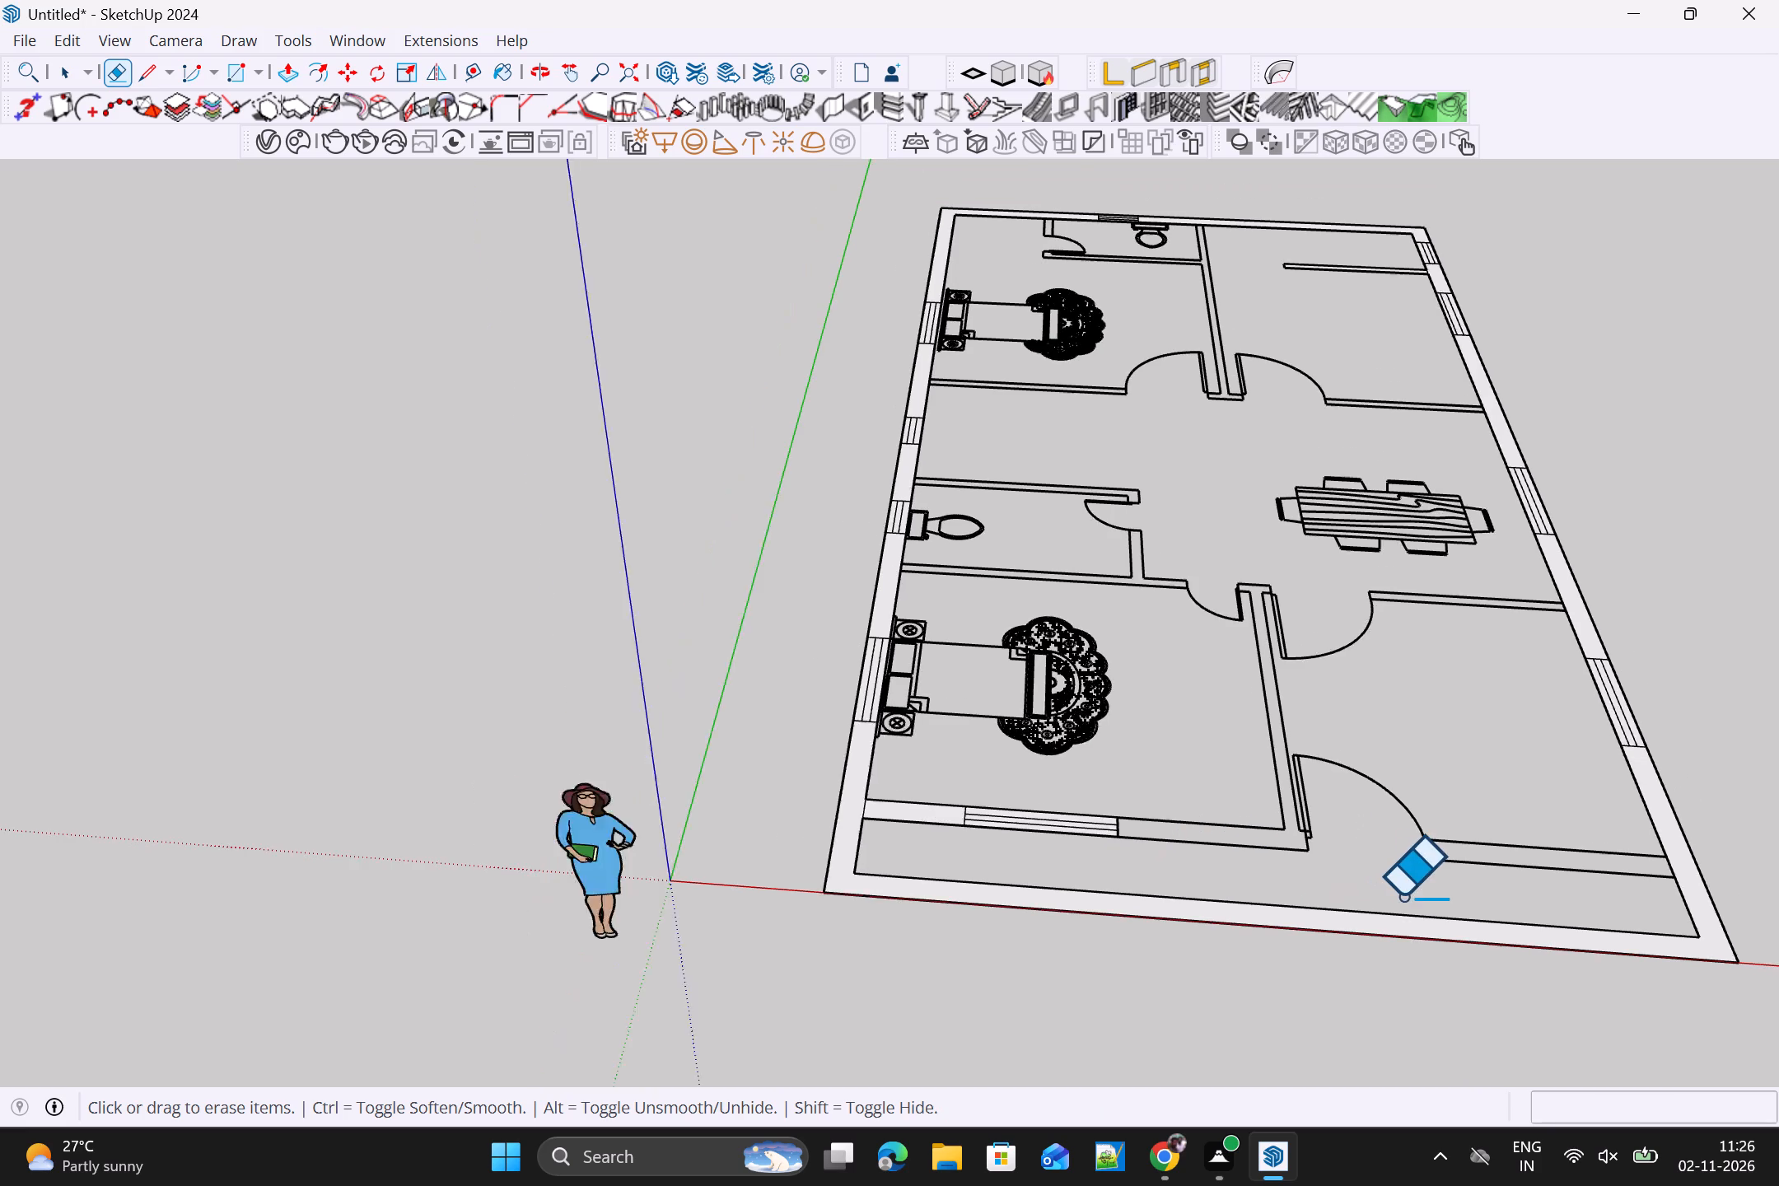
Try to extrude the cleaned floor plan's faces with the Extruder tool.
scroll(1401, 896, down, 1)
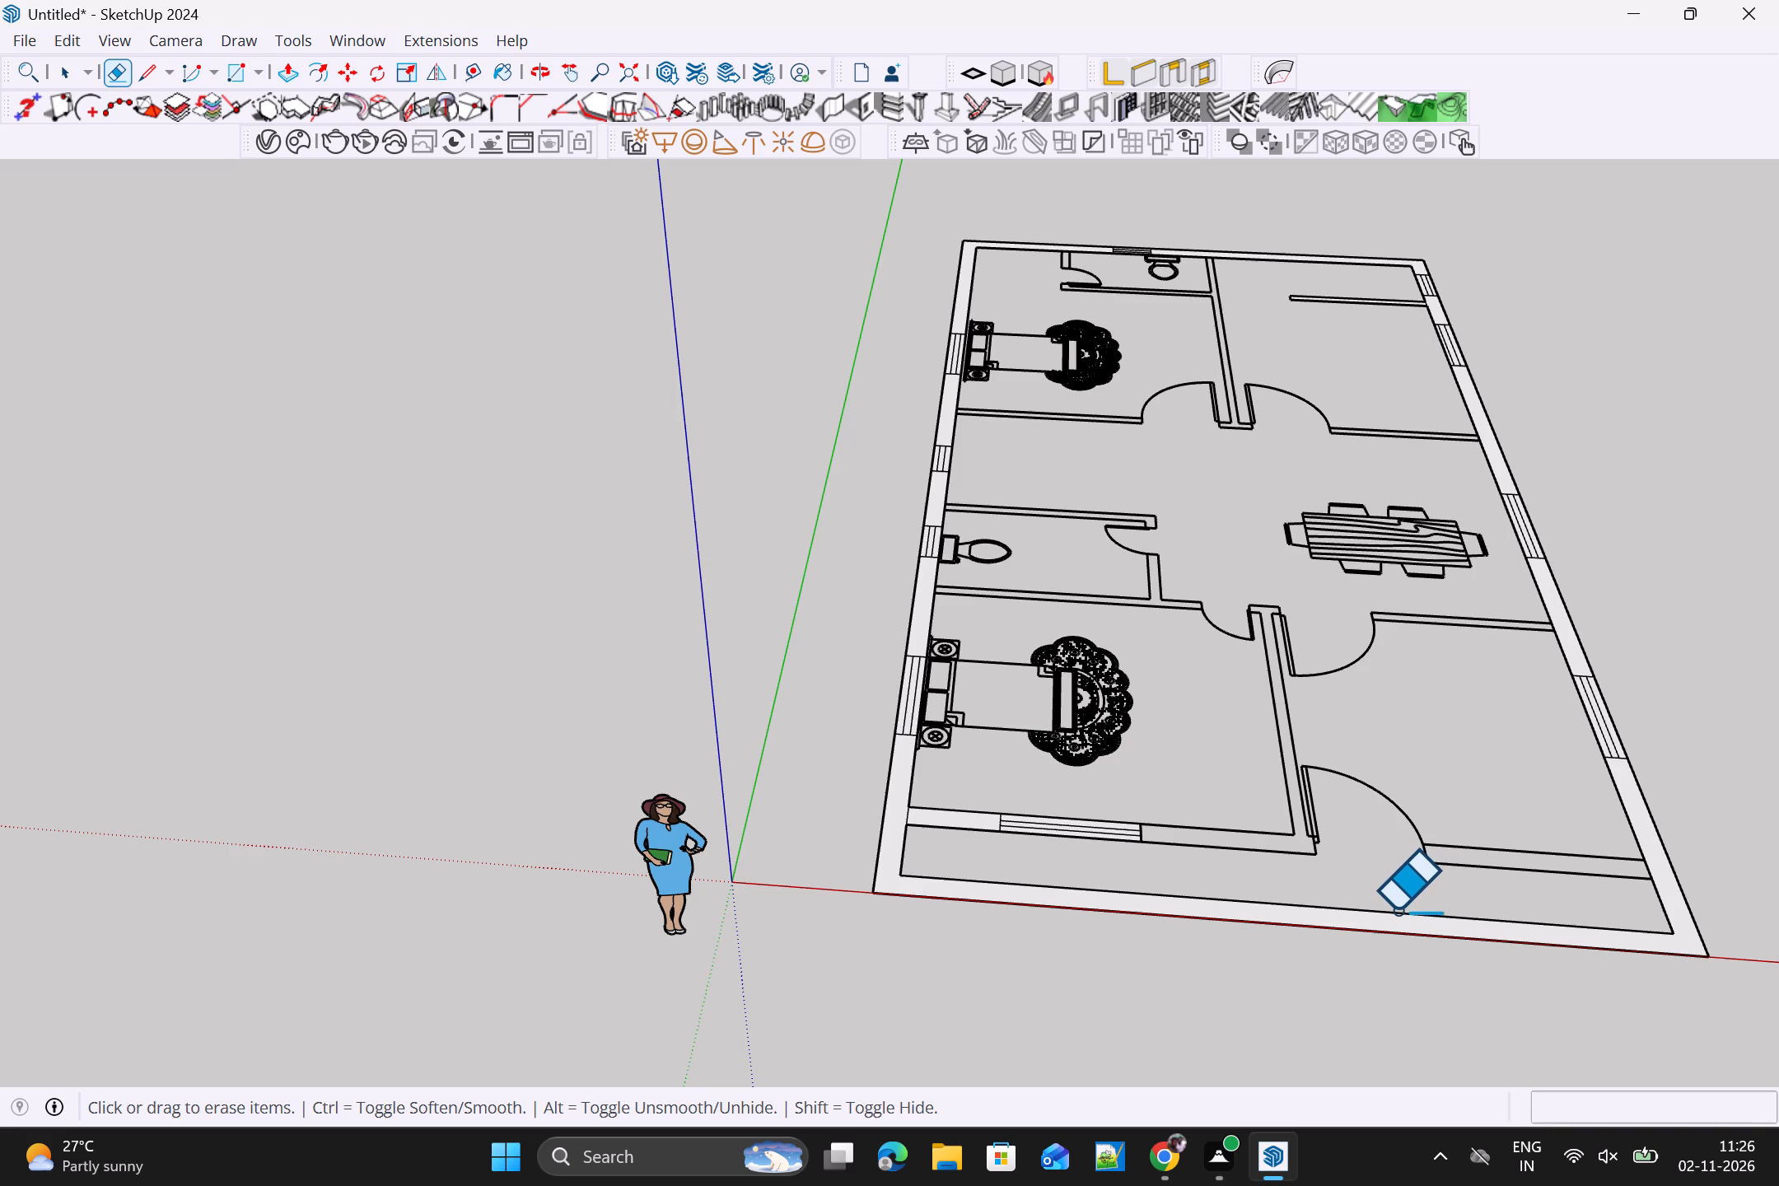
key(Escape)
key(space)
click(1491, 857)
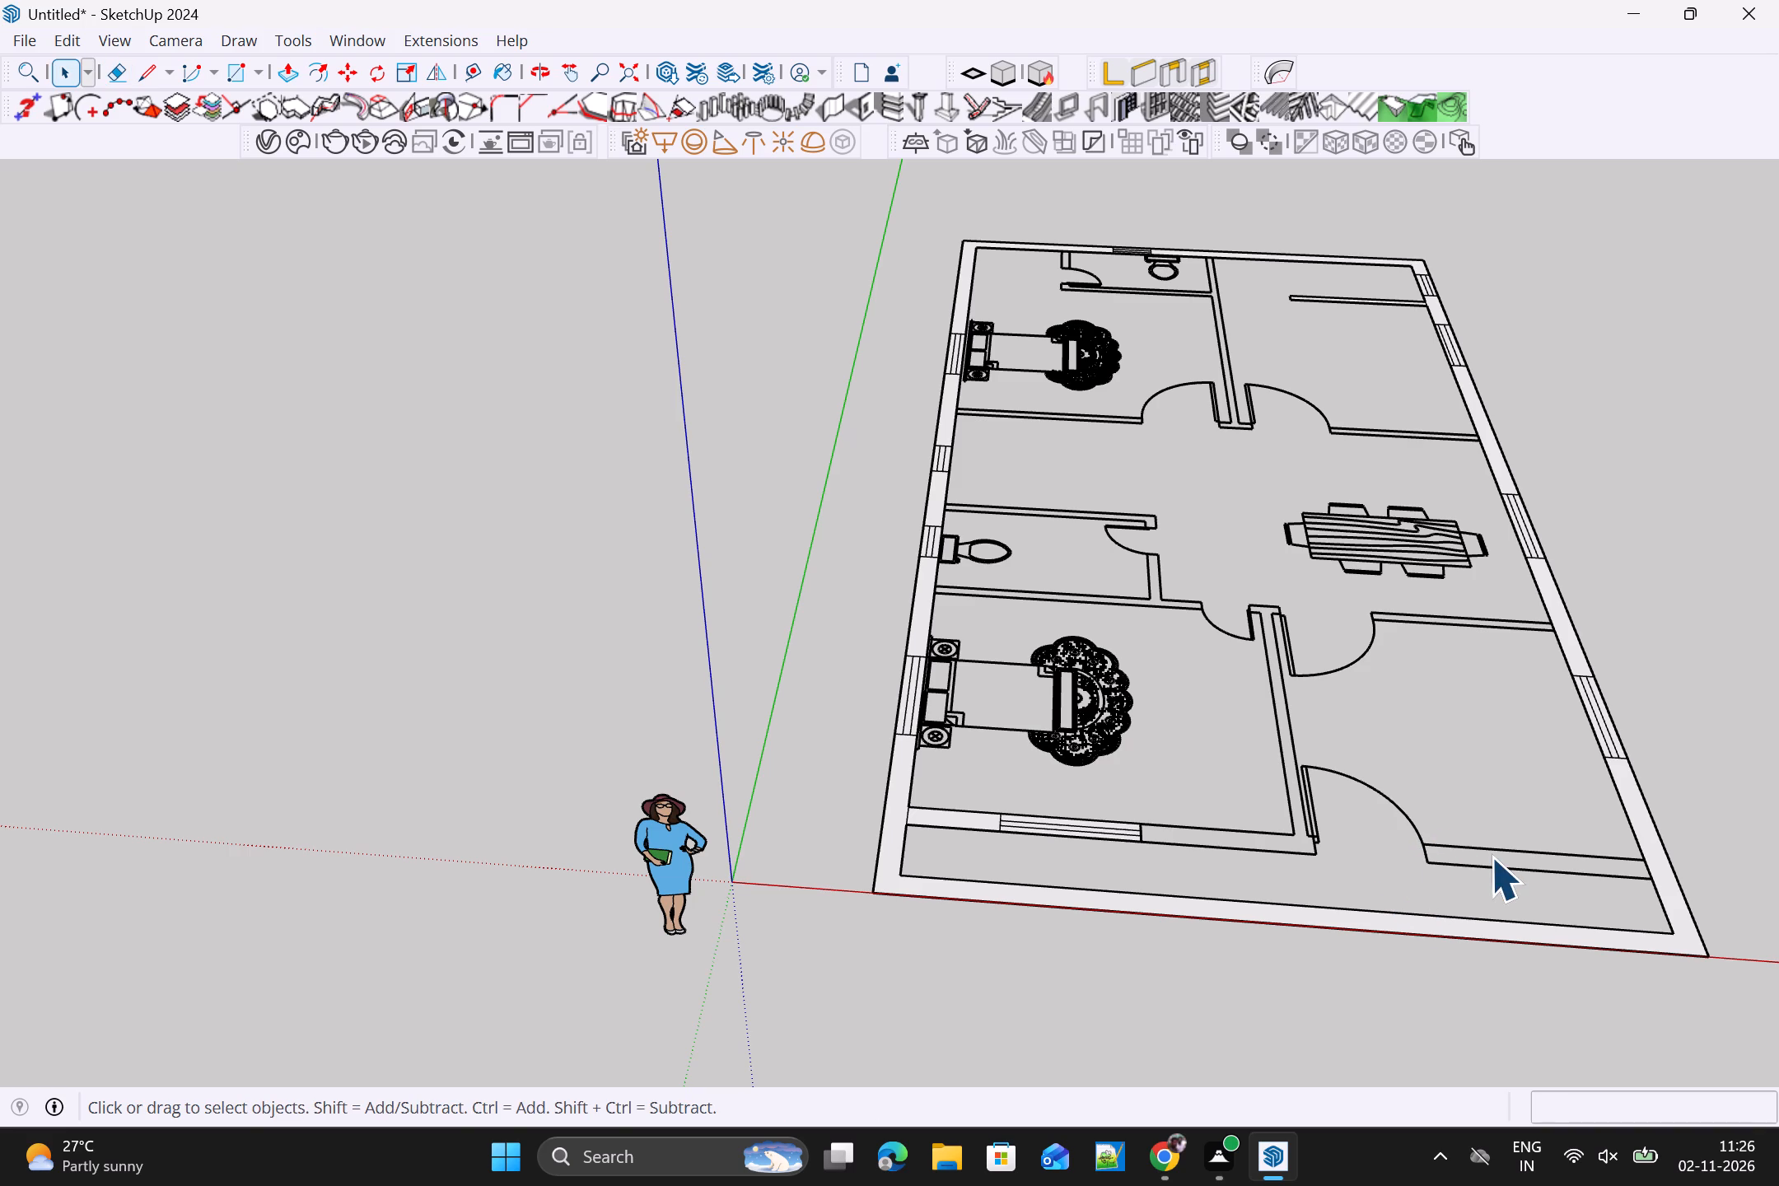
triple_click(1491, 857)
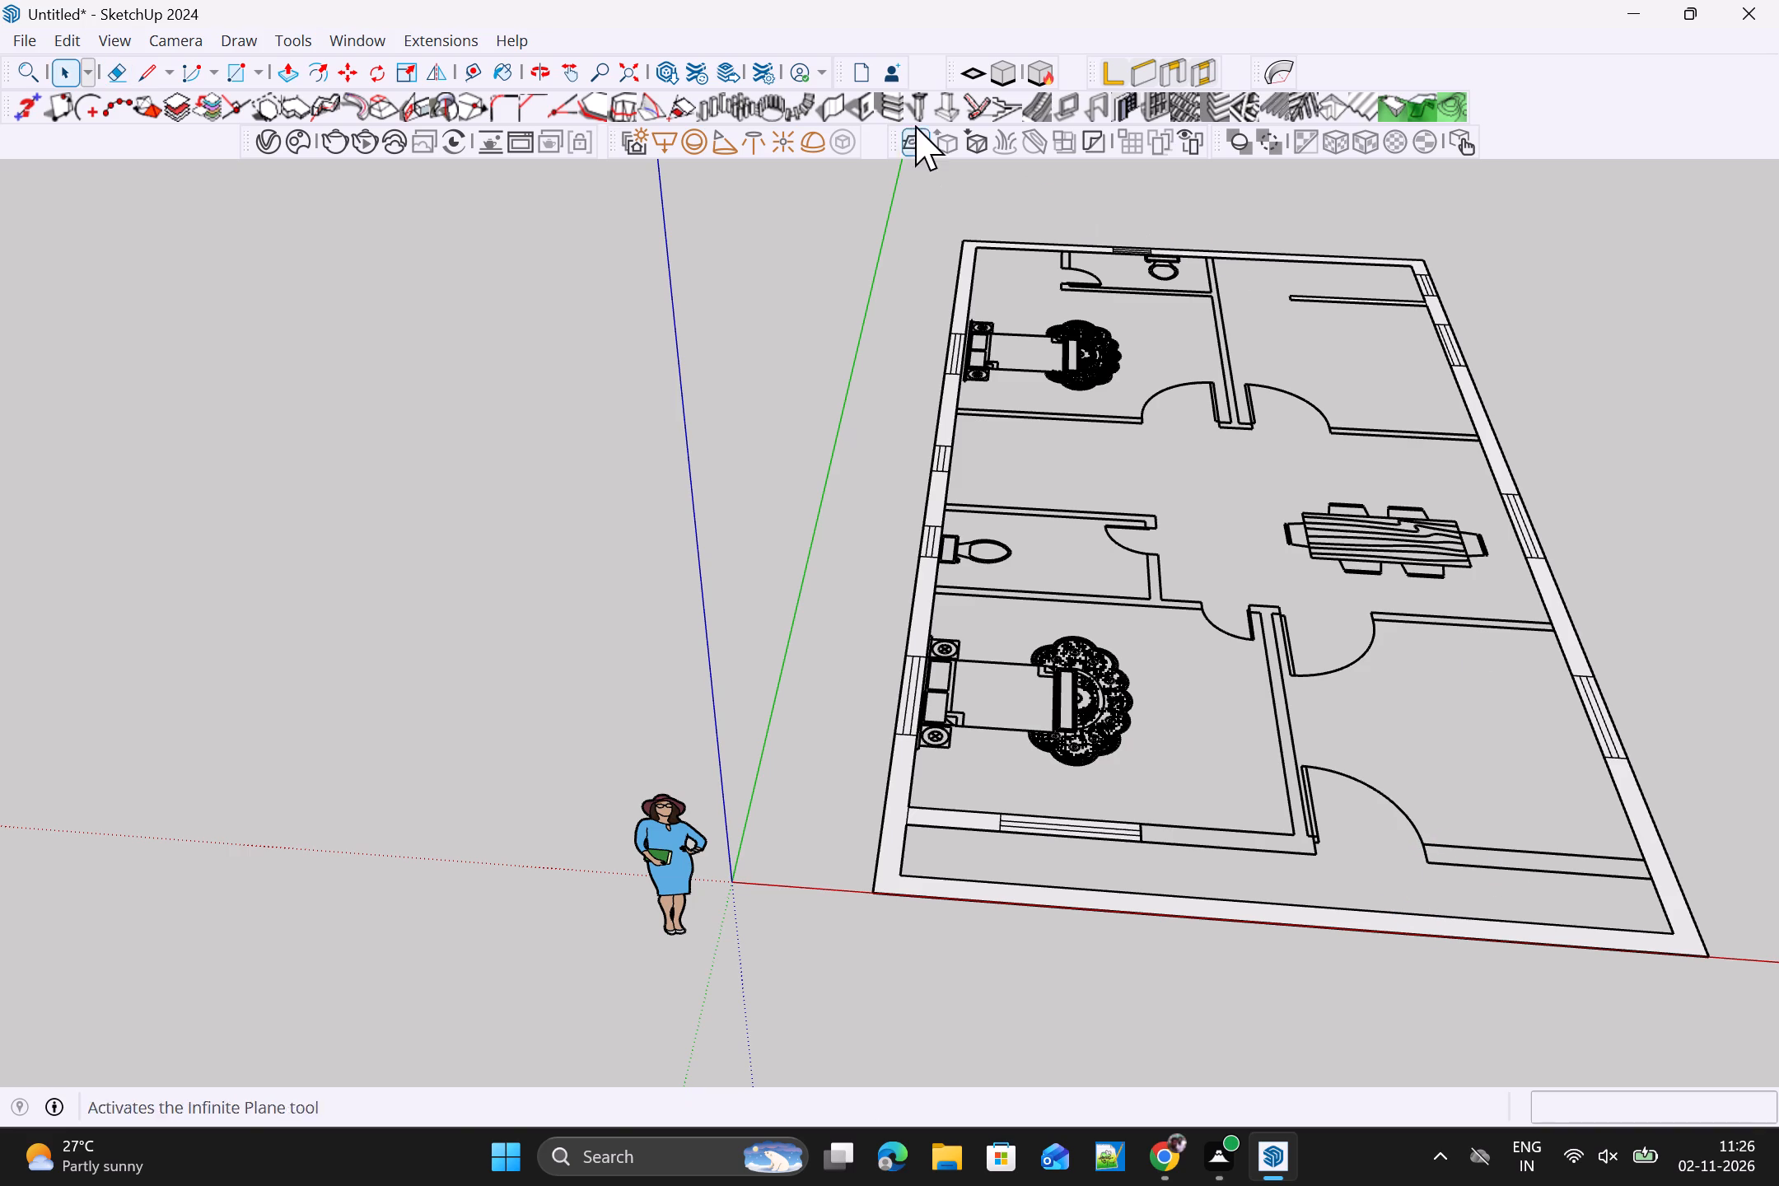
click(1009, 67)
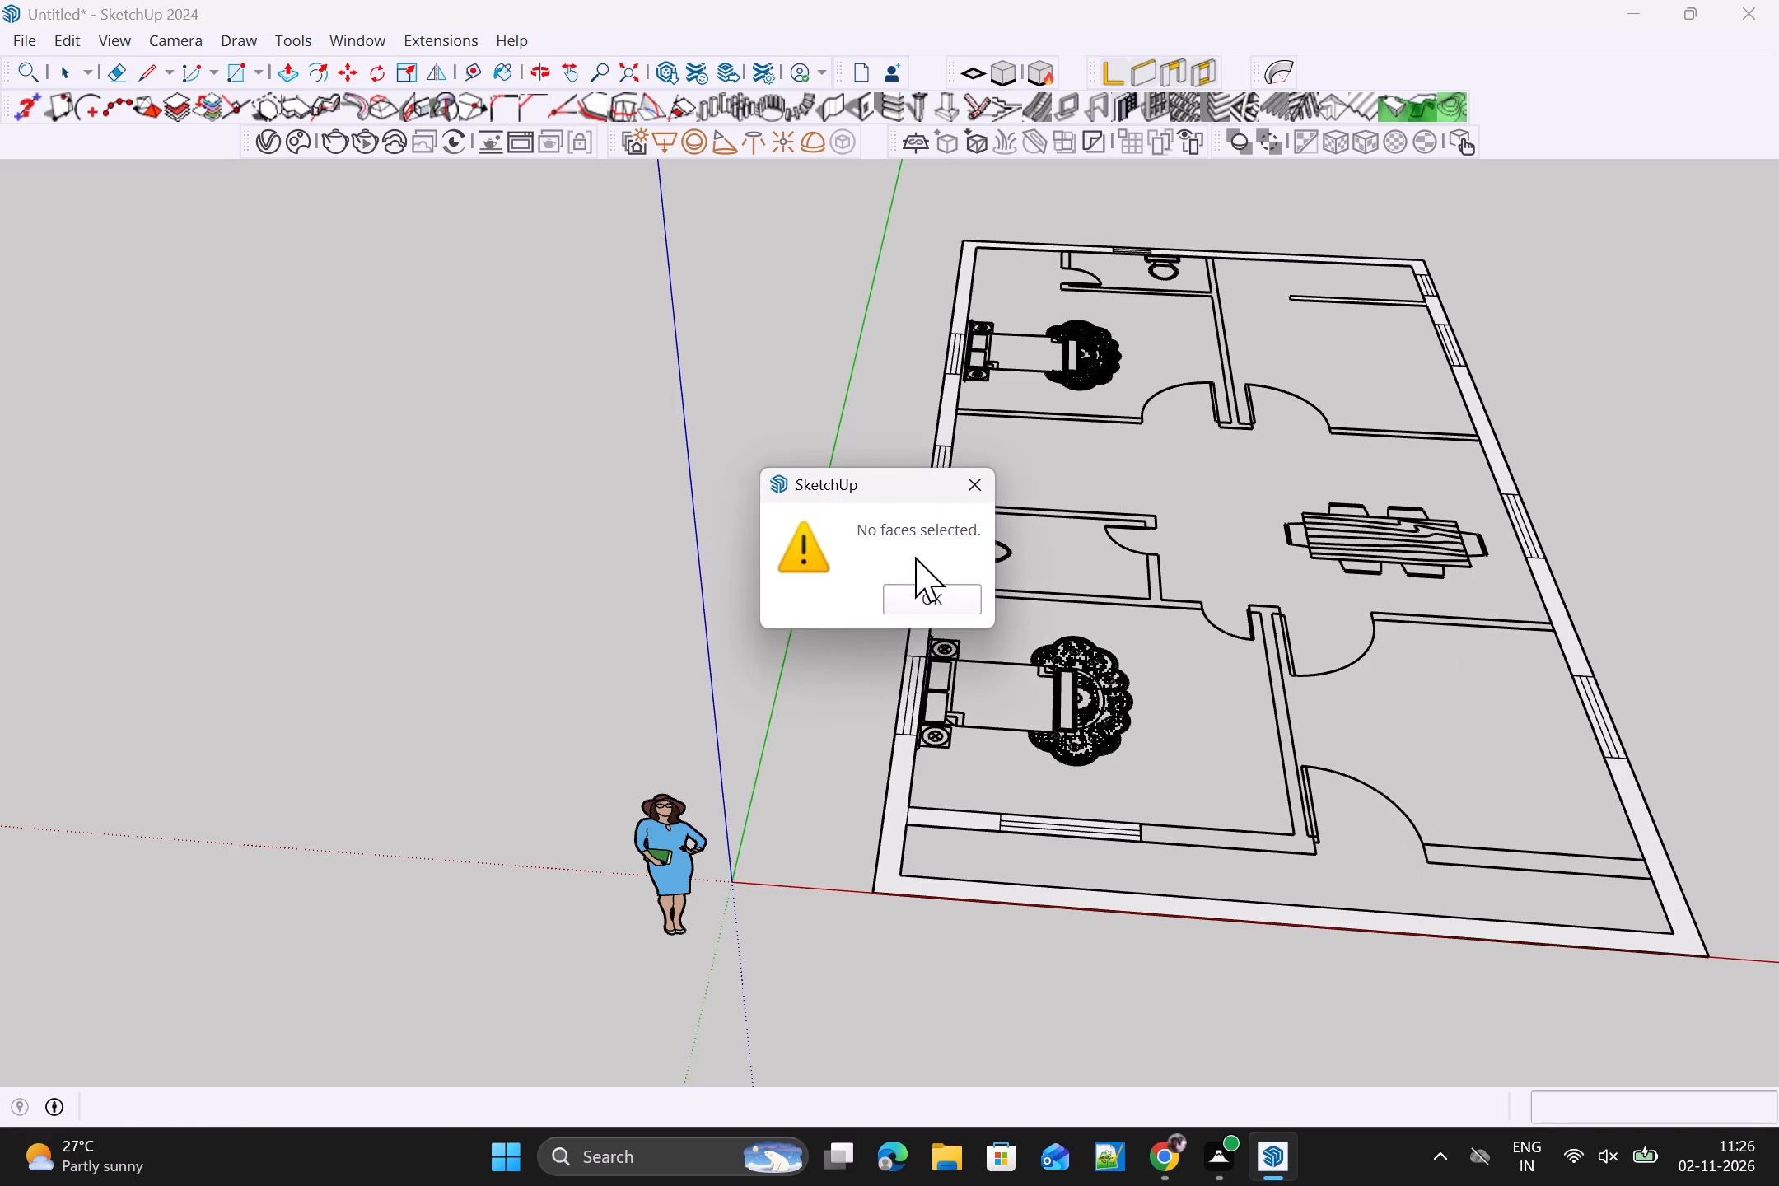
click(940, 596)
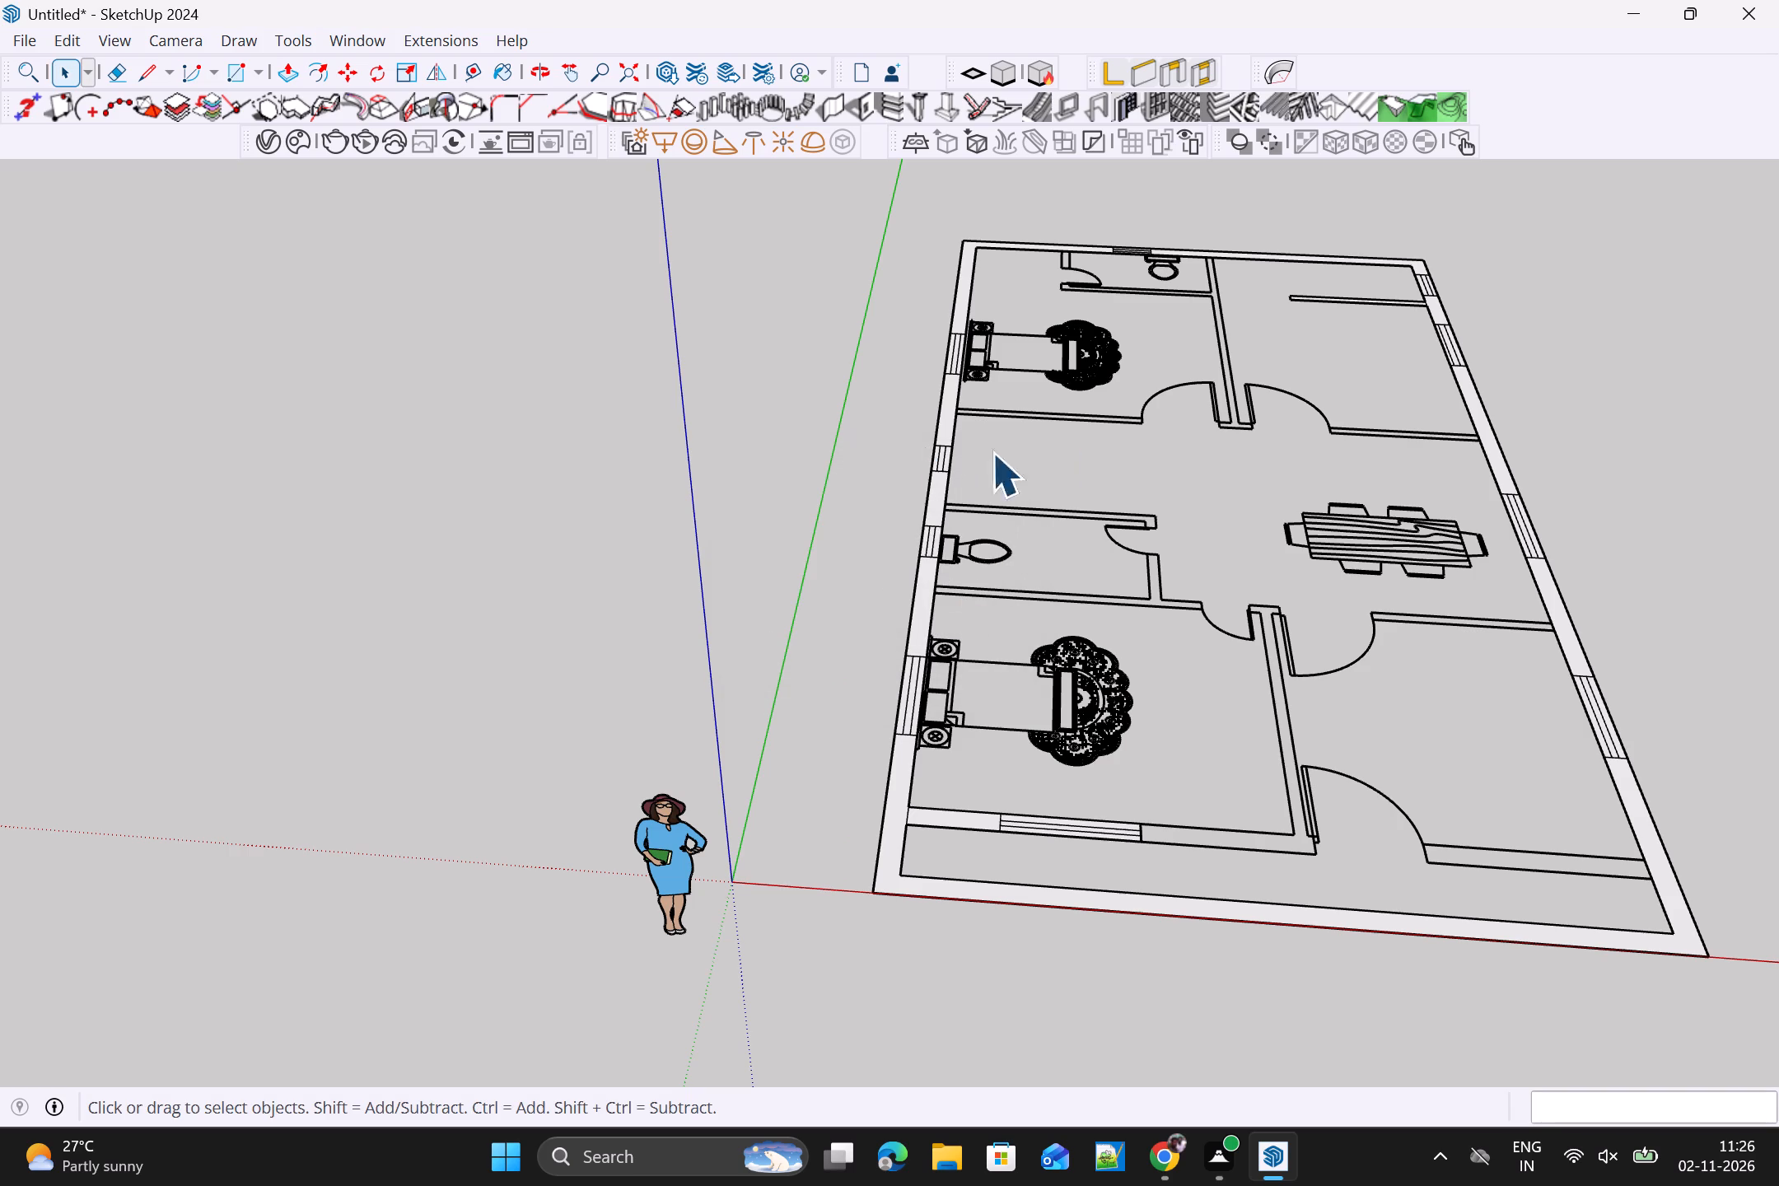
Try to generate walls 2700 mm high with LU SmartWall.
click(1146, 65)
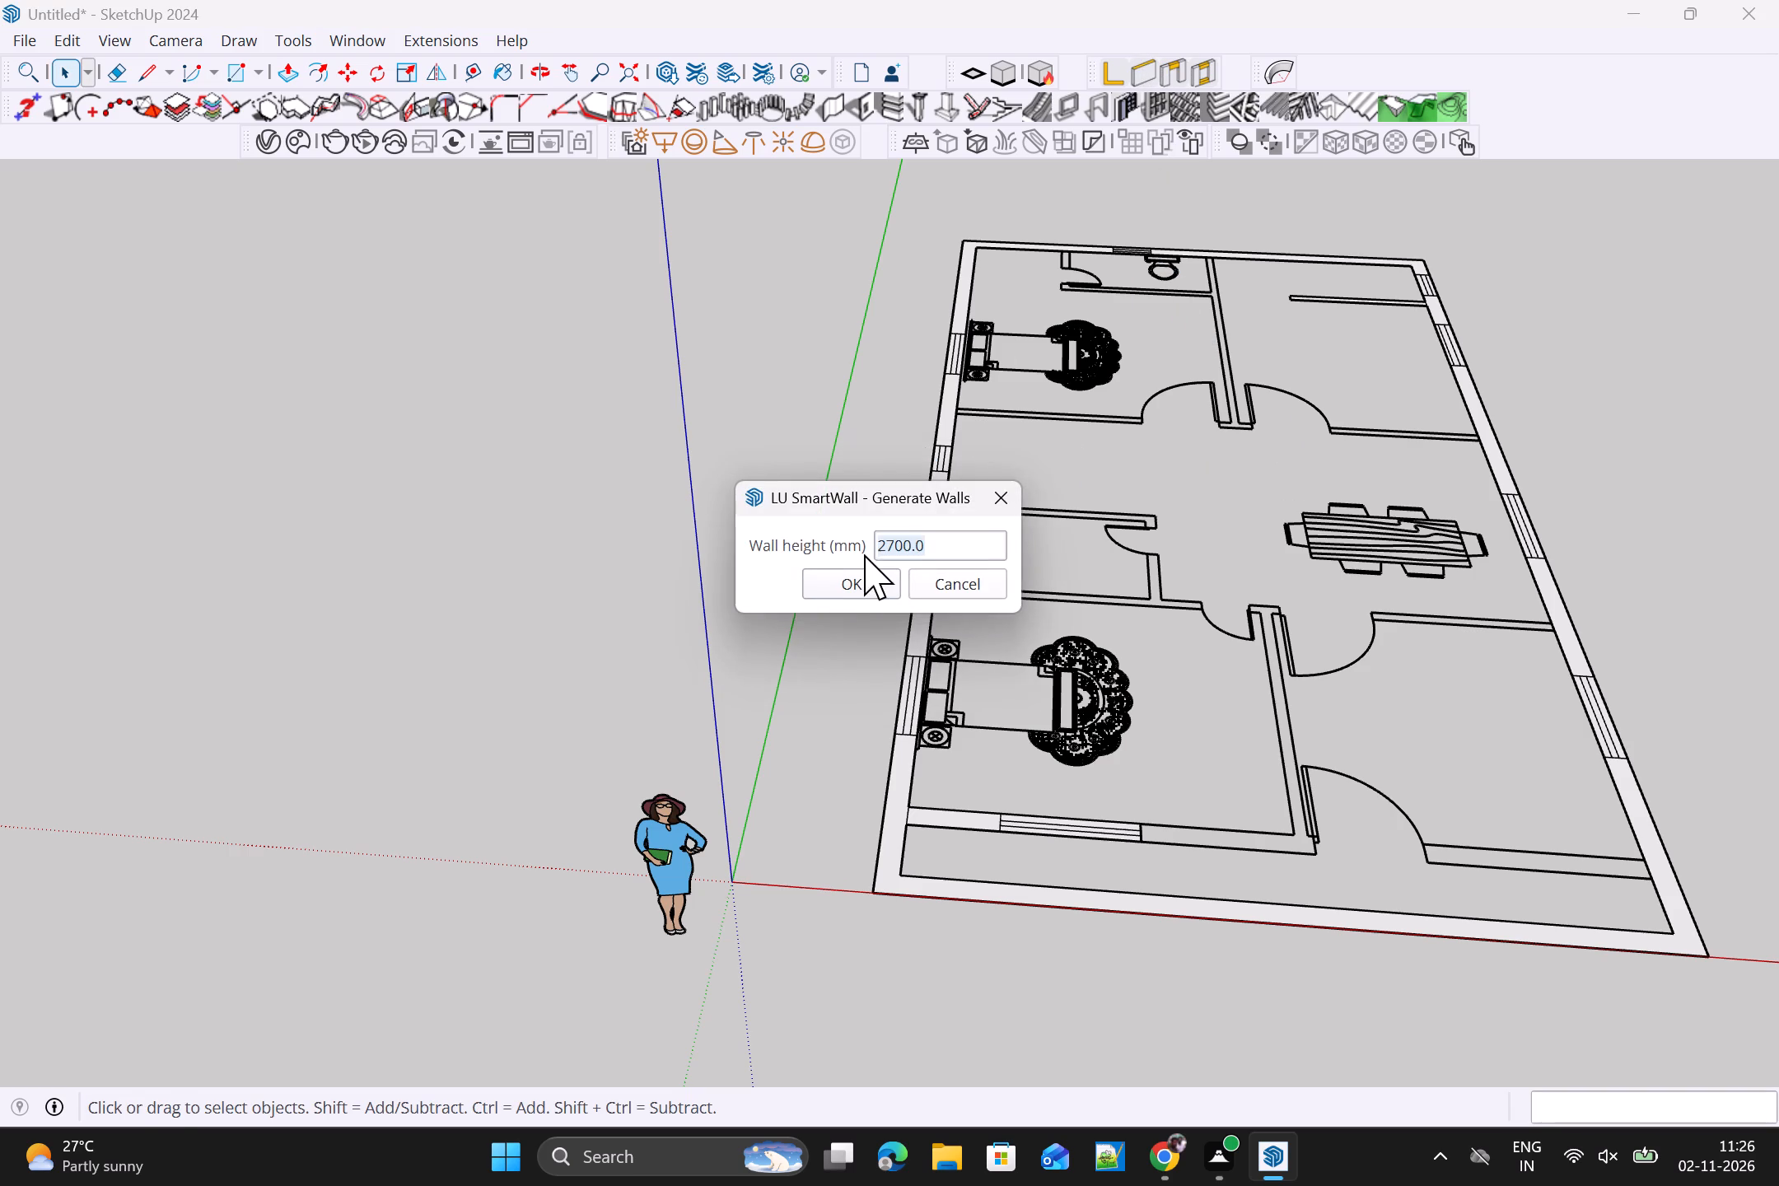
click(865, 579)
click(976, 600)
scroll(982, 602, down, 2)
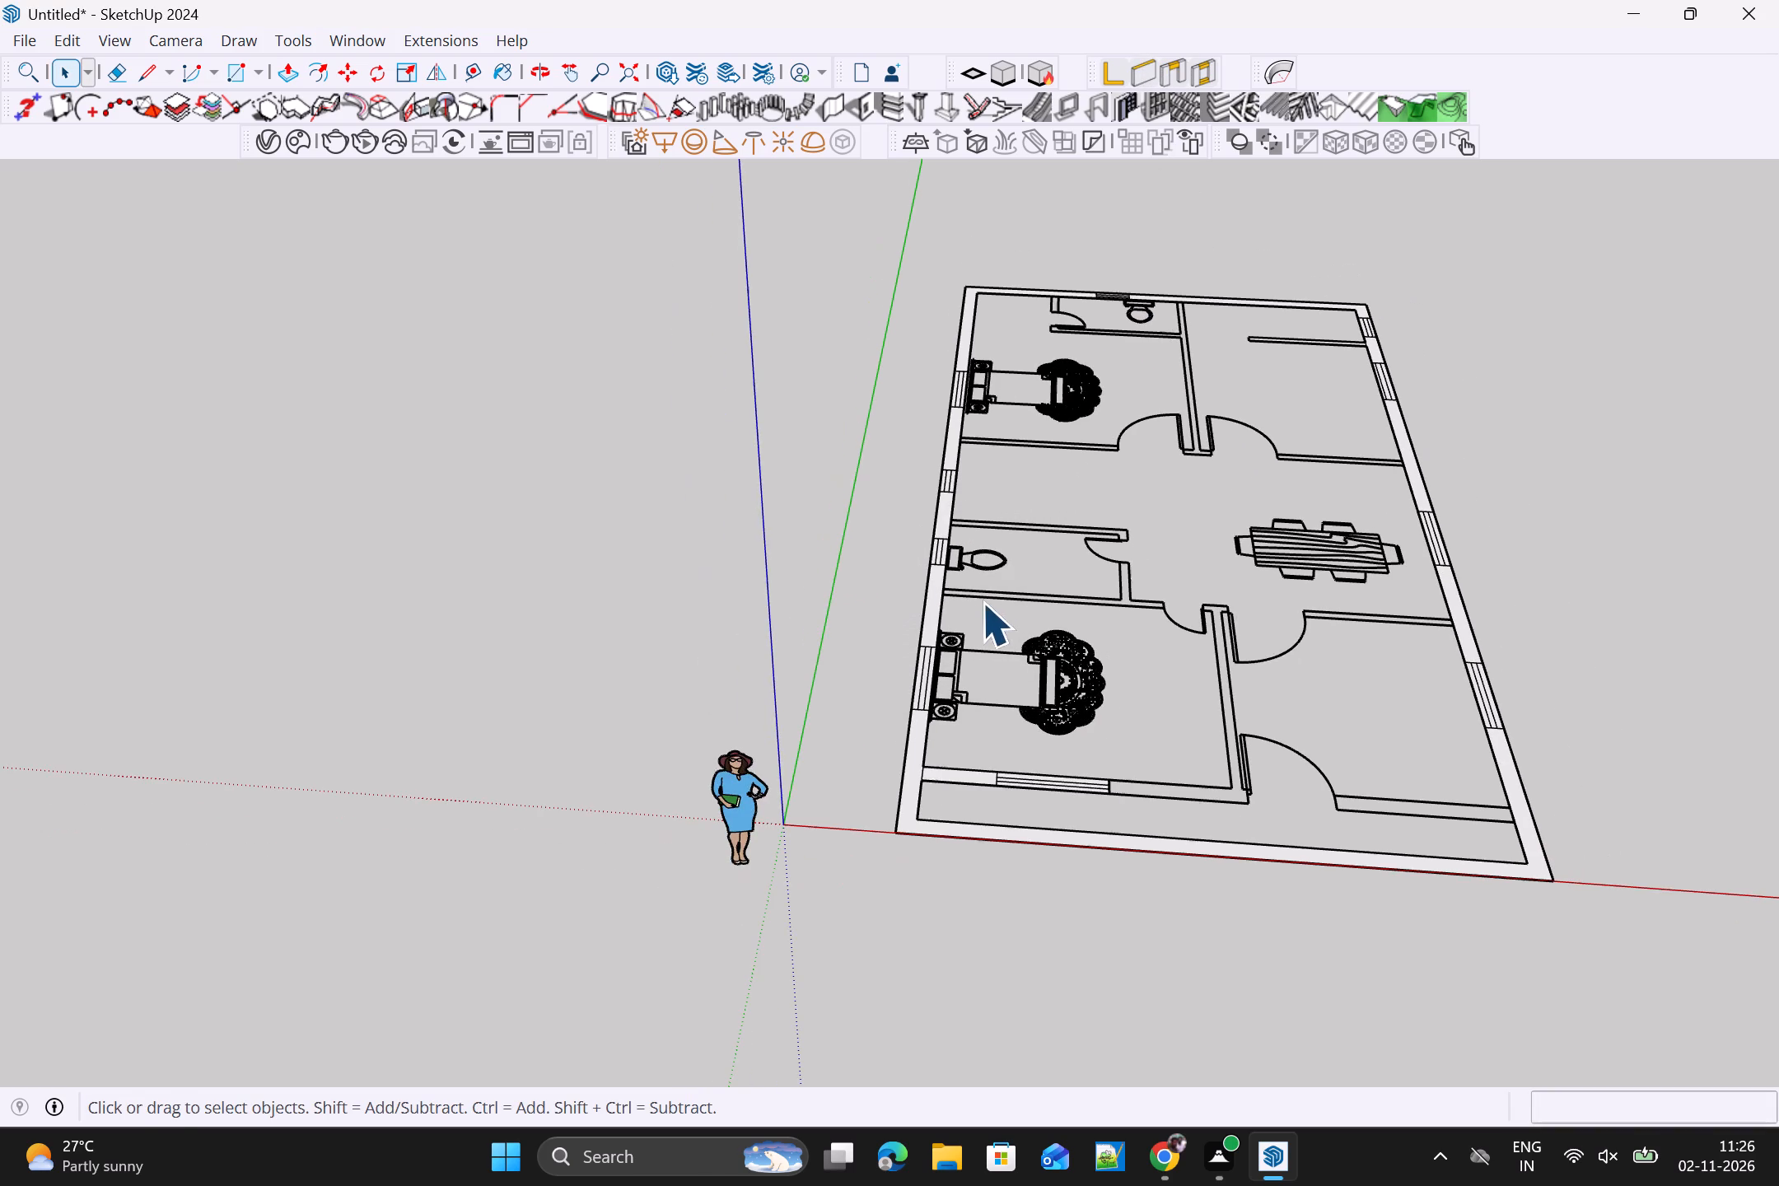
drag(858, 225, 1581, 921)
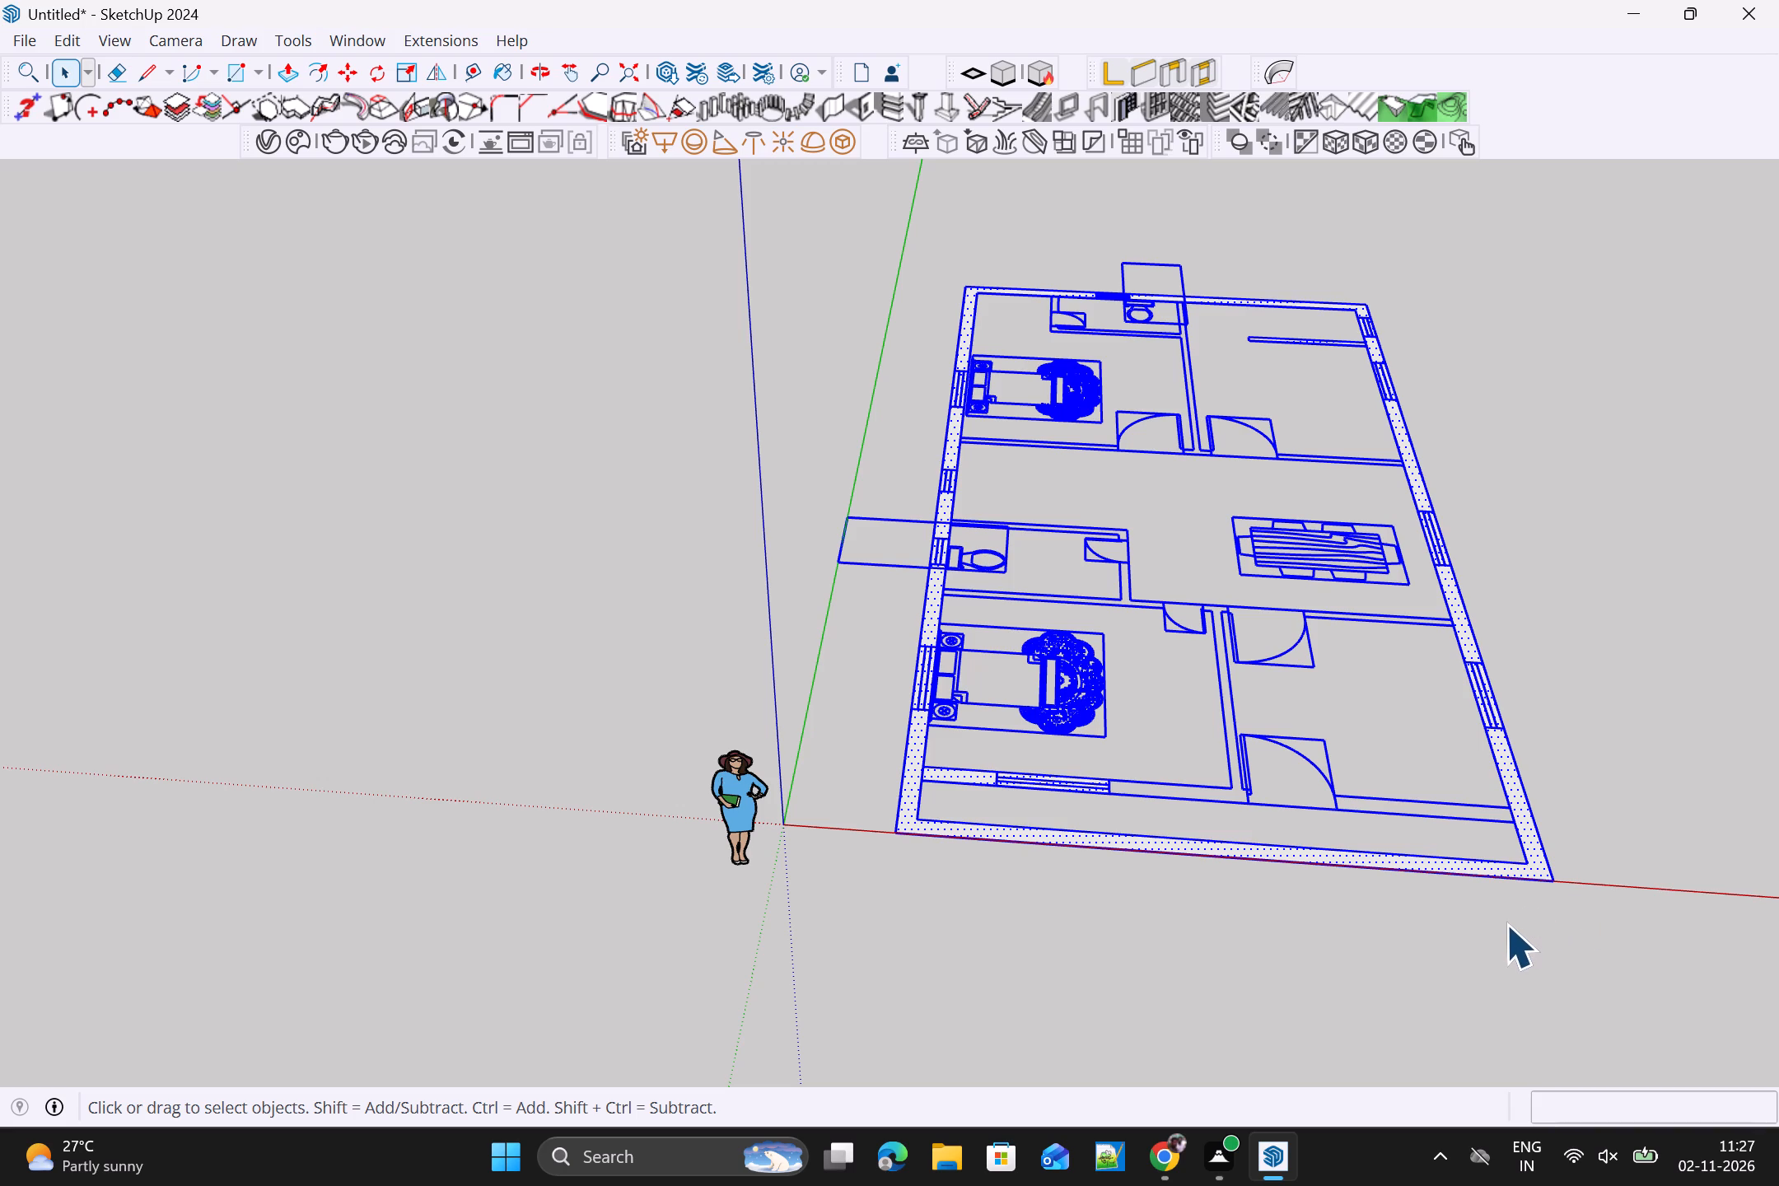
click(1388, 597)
Delete the dining table set and the toilet in the middle bathroom from the plan.
click(1360, 560)
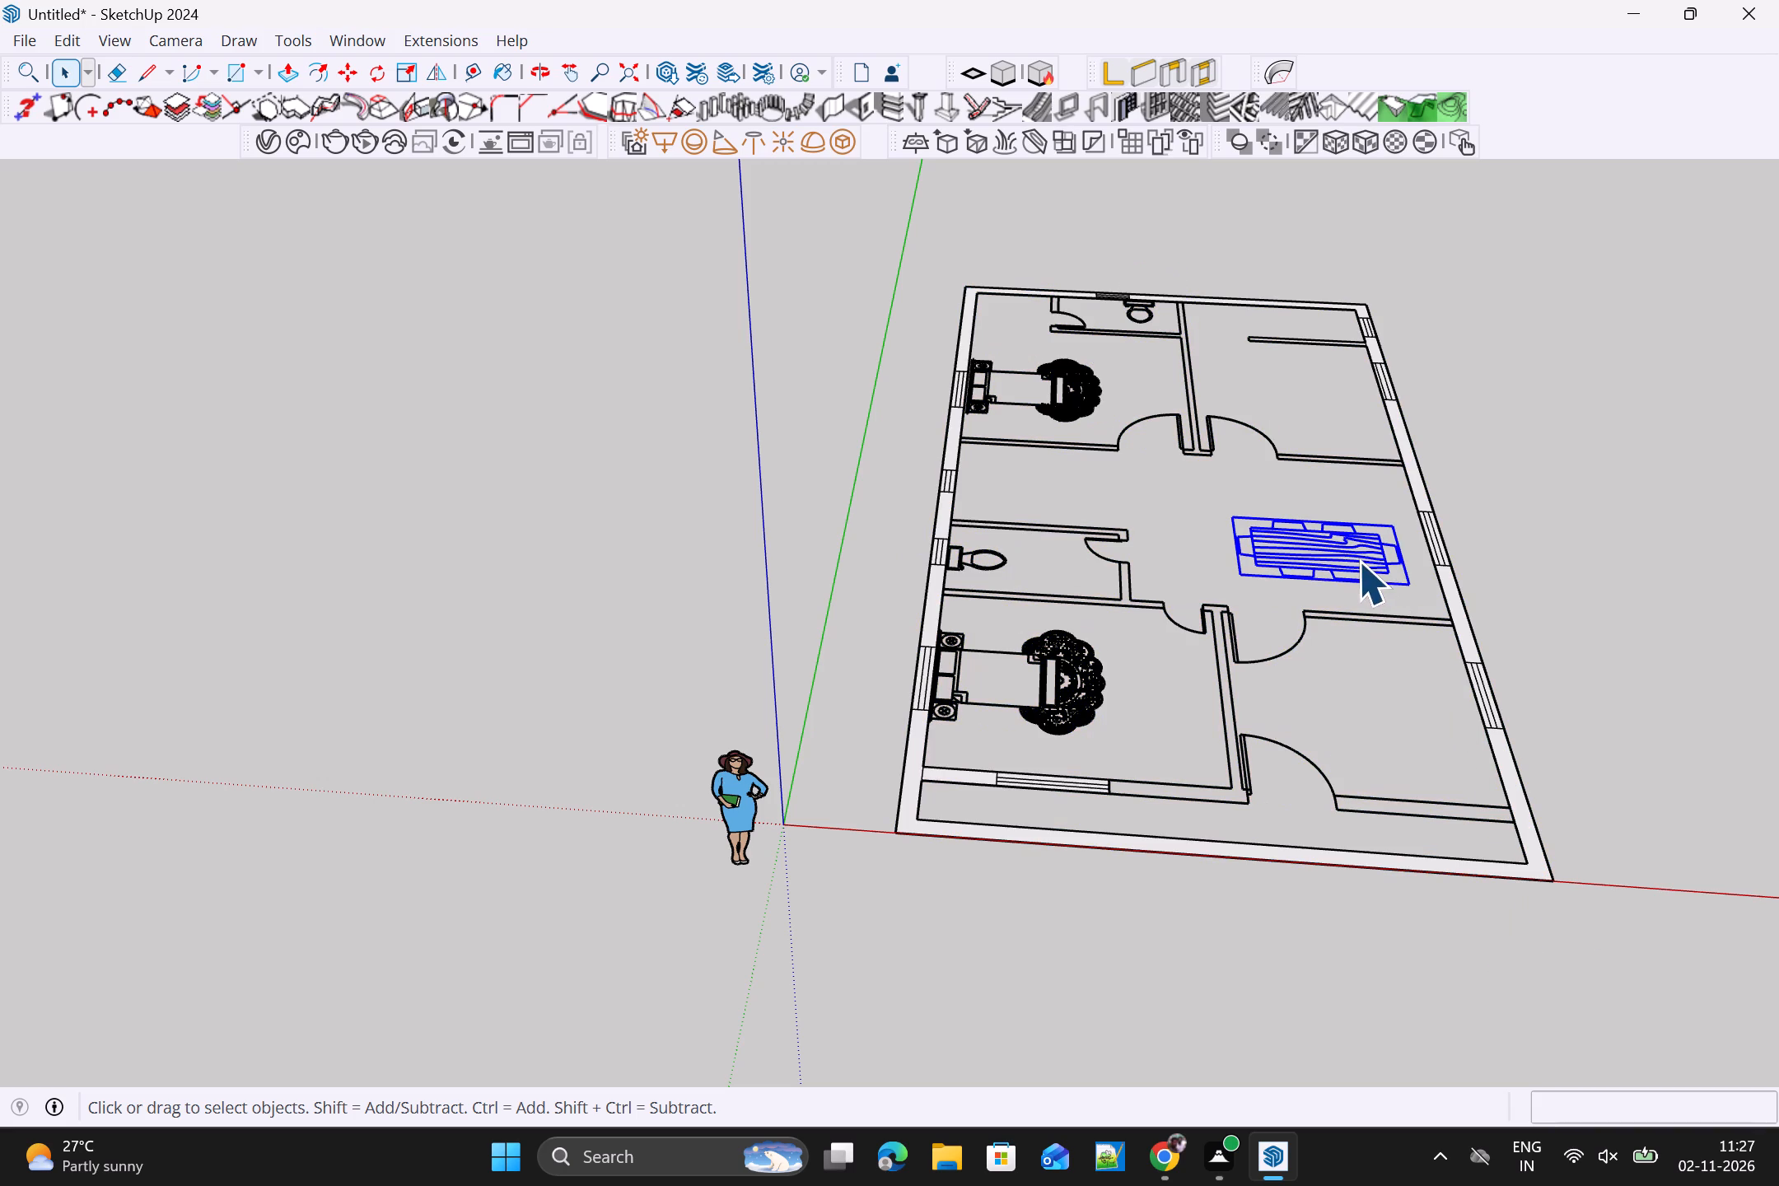
key(Delete)
click(997, 562)
key(Delete)
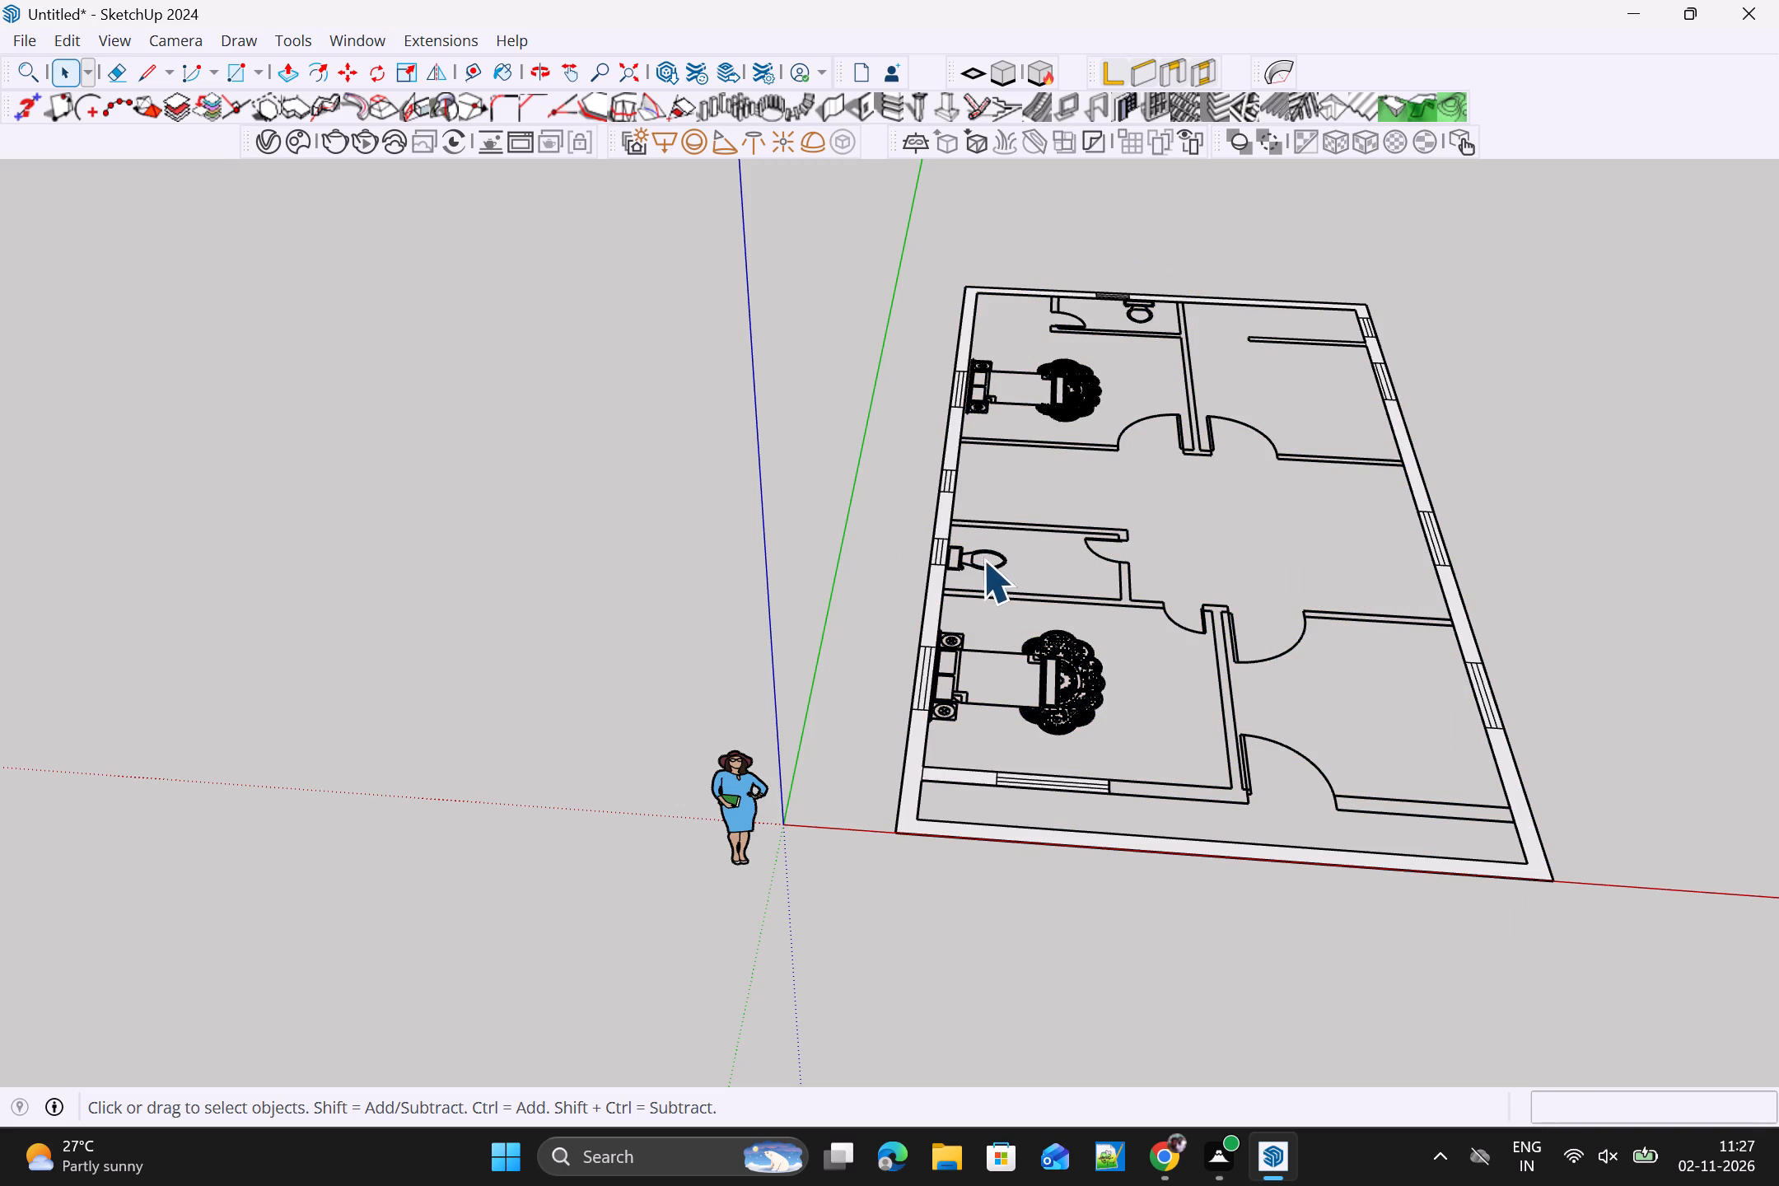
click(980, 562)
click(963, 567)
key(Delete)
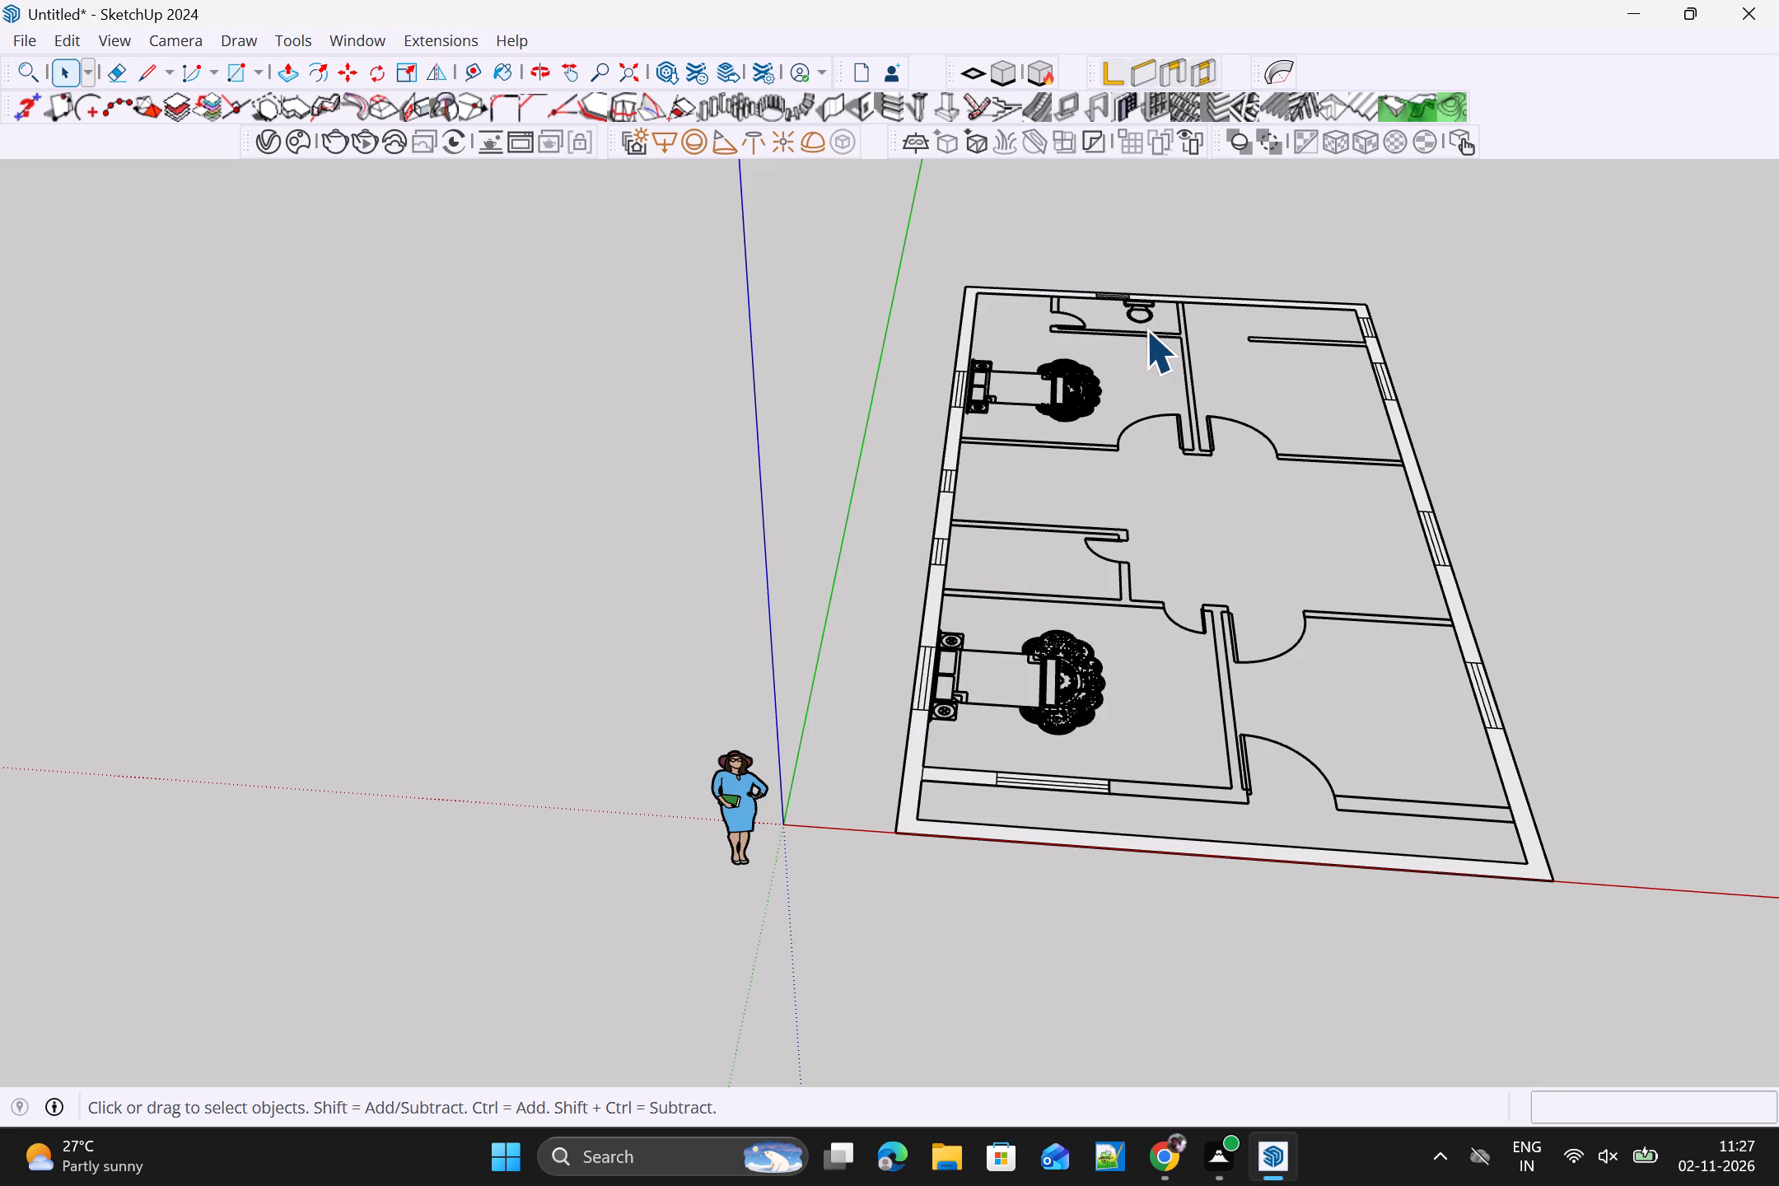
Delete the toilet from the bathroom at the back of the plan.
click(1145, 320)
key(Delete)
scroll(1148, 731, down, 1)
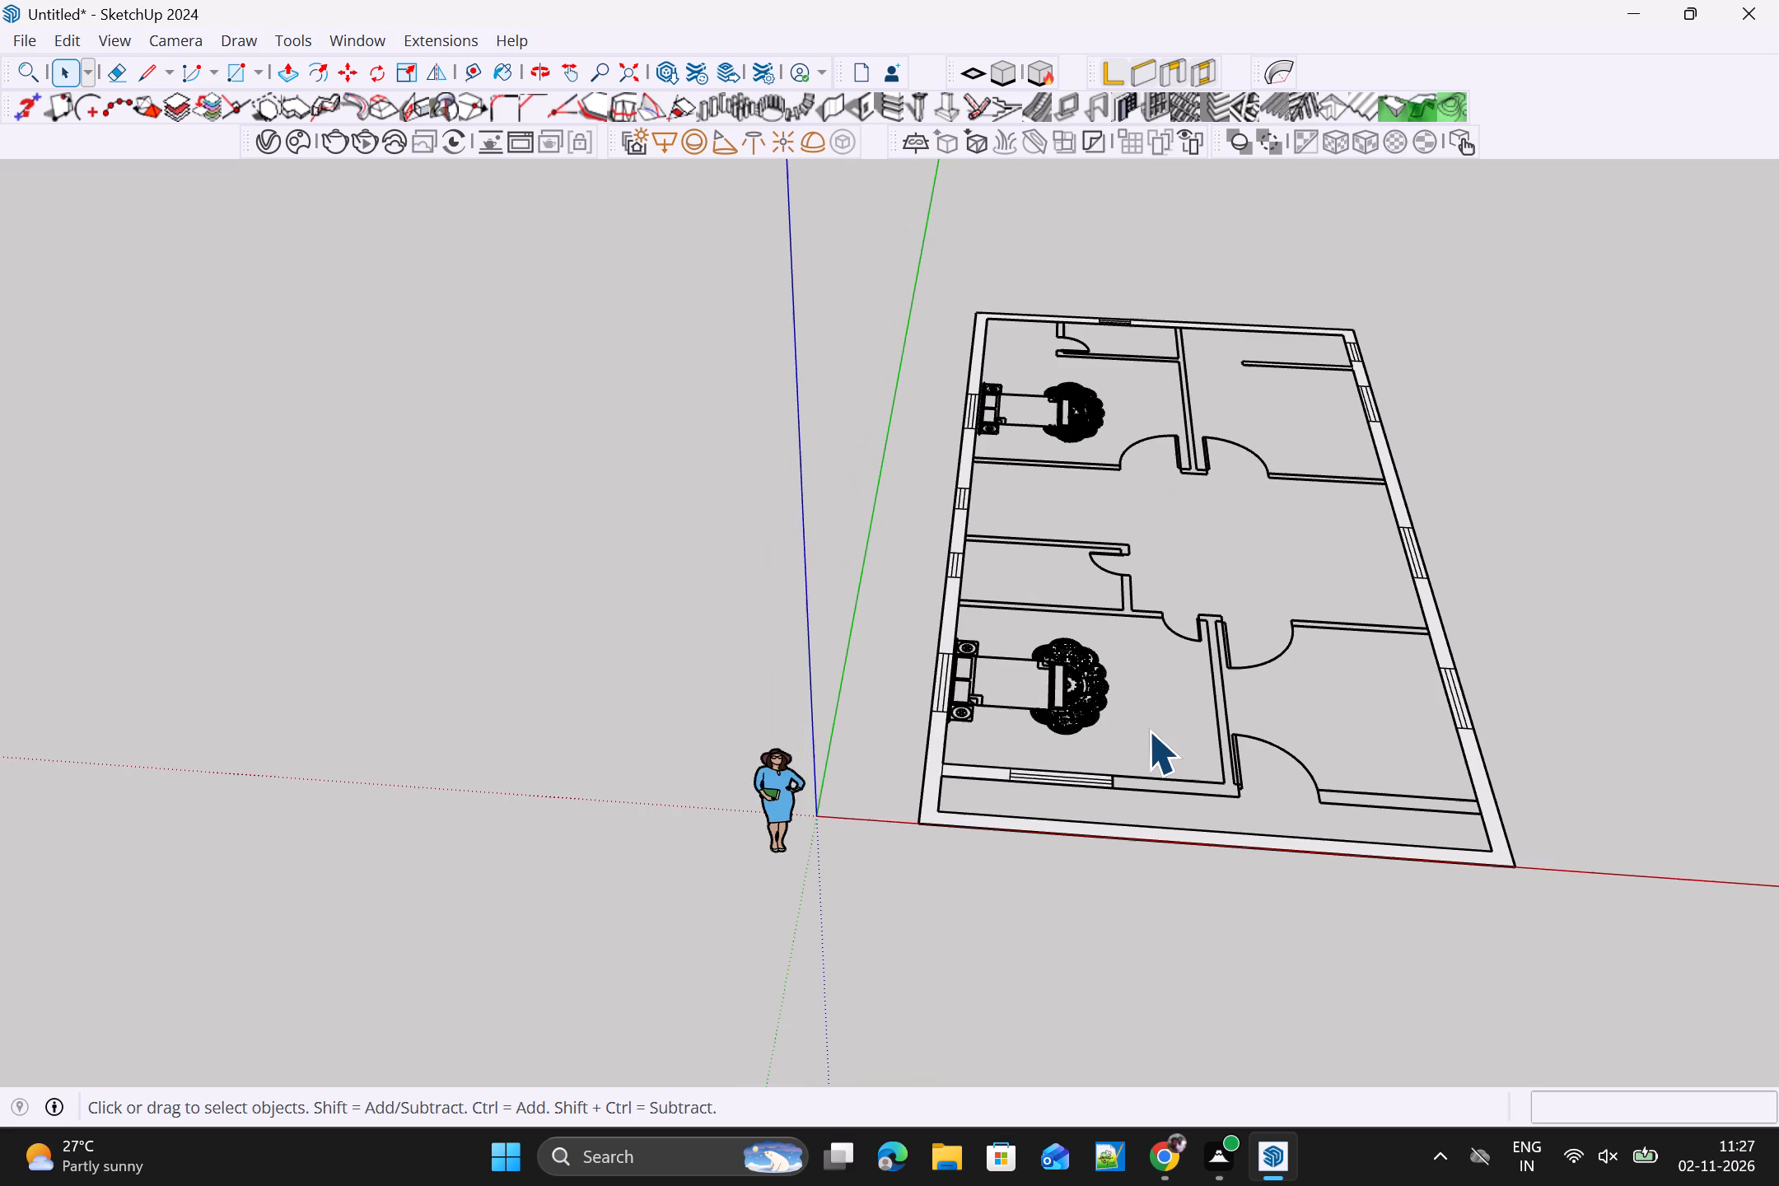
Select the whole plan and examine its wall outlines around the front rooms and door openings, then clear the selection.
scroll(1148, 731, down, 1)
drag(927, 261, 1098, 572)
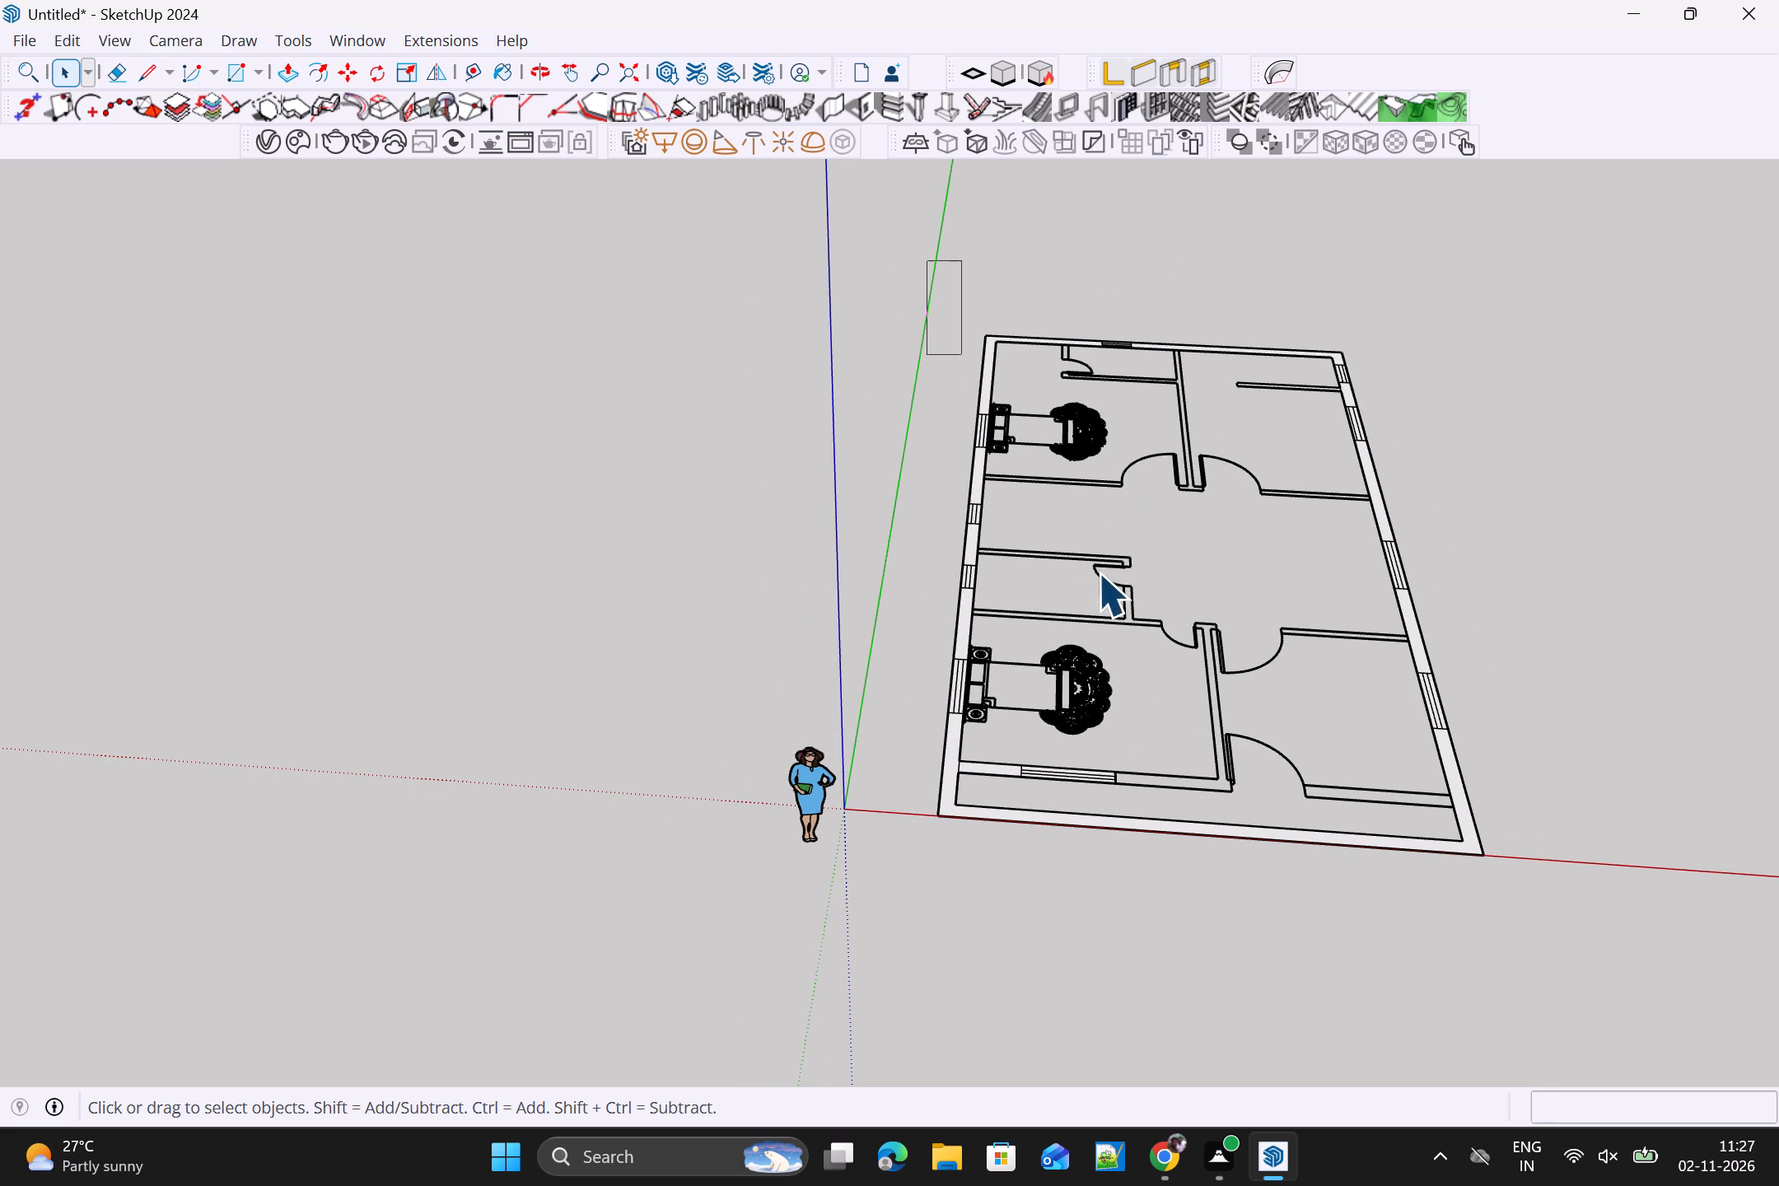
drag(1098, 572, 1559, 867)
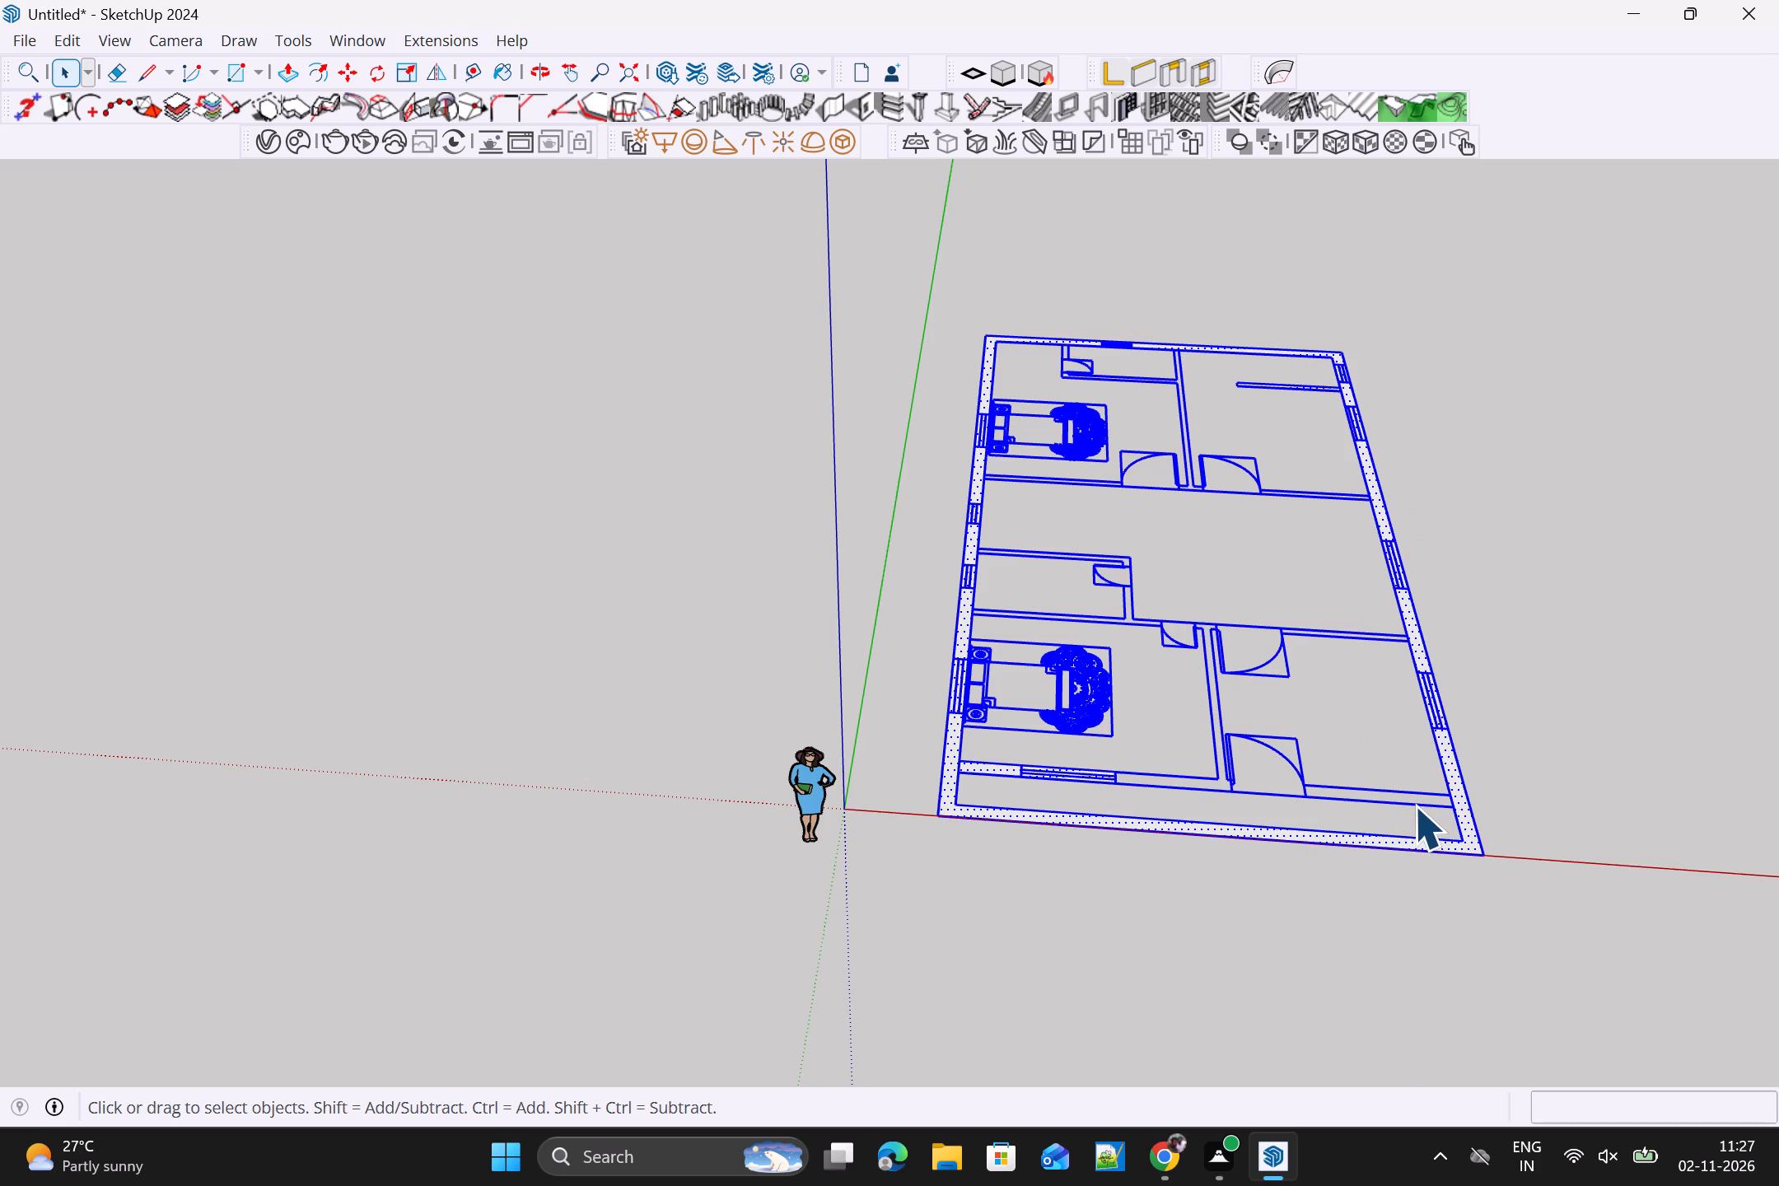
scroll(1398, 798, up, 9)
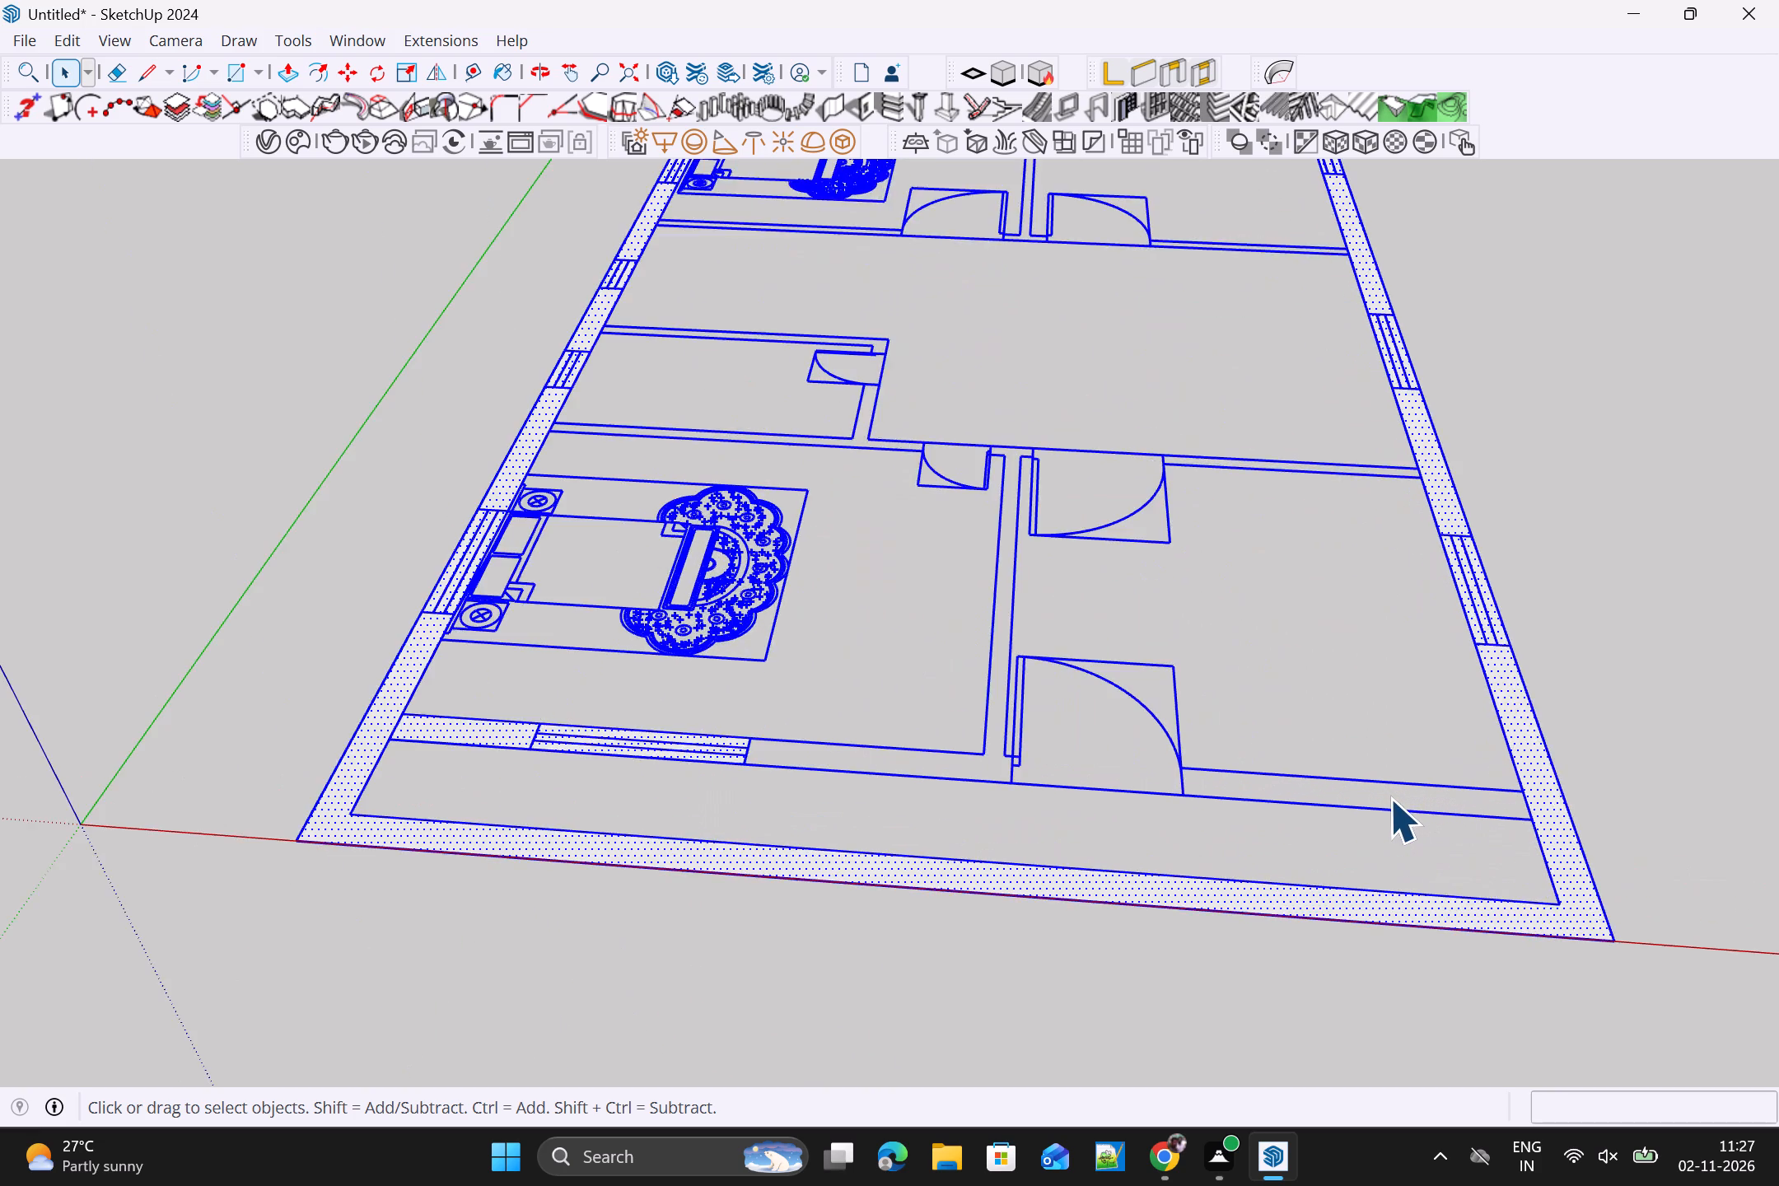
scroll(1389, 798, up, 4)
middle_drag(1389, 798, 1390, 876)
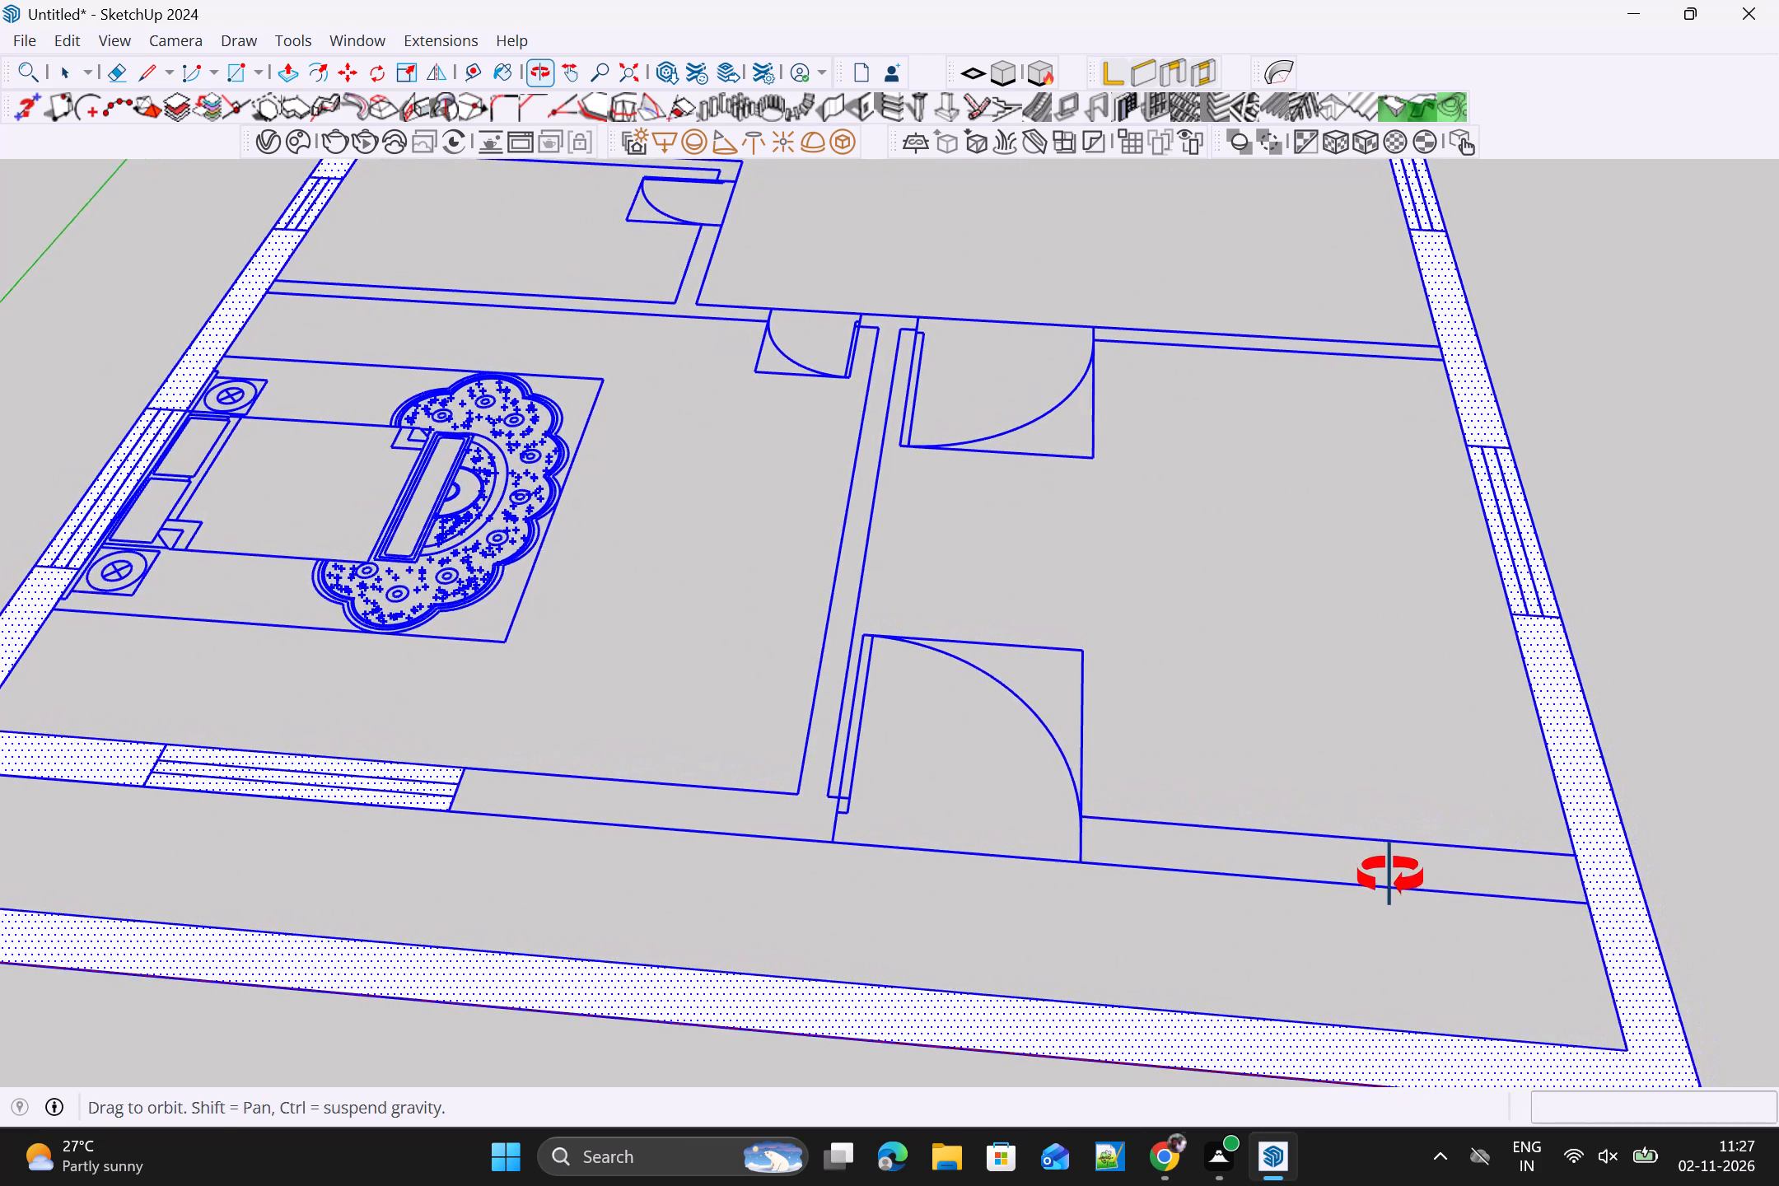
middle_drag(1390, 876, 1390, 899)
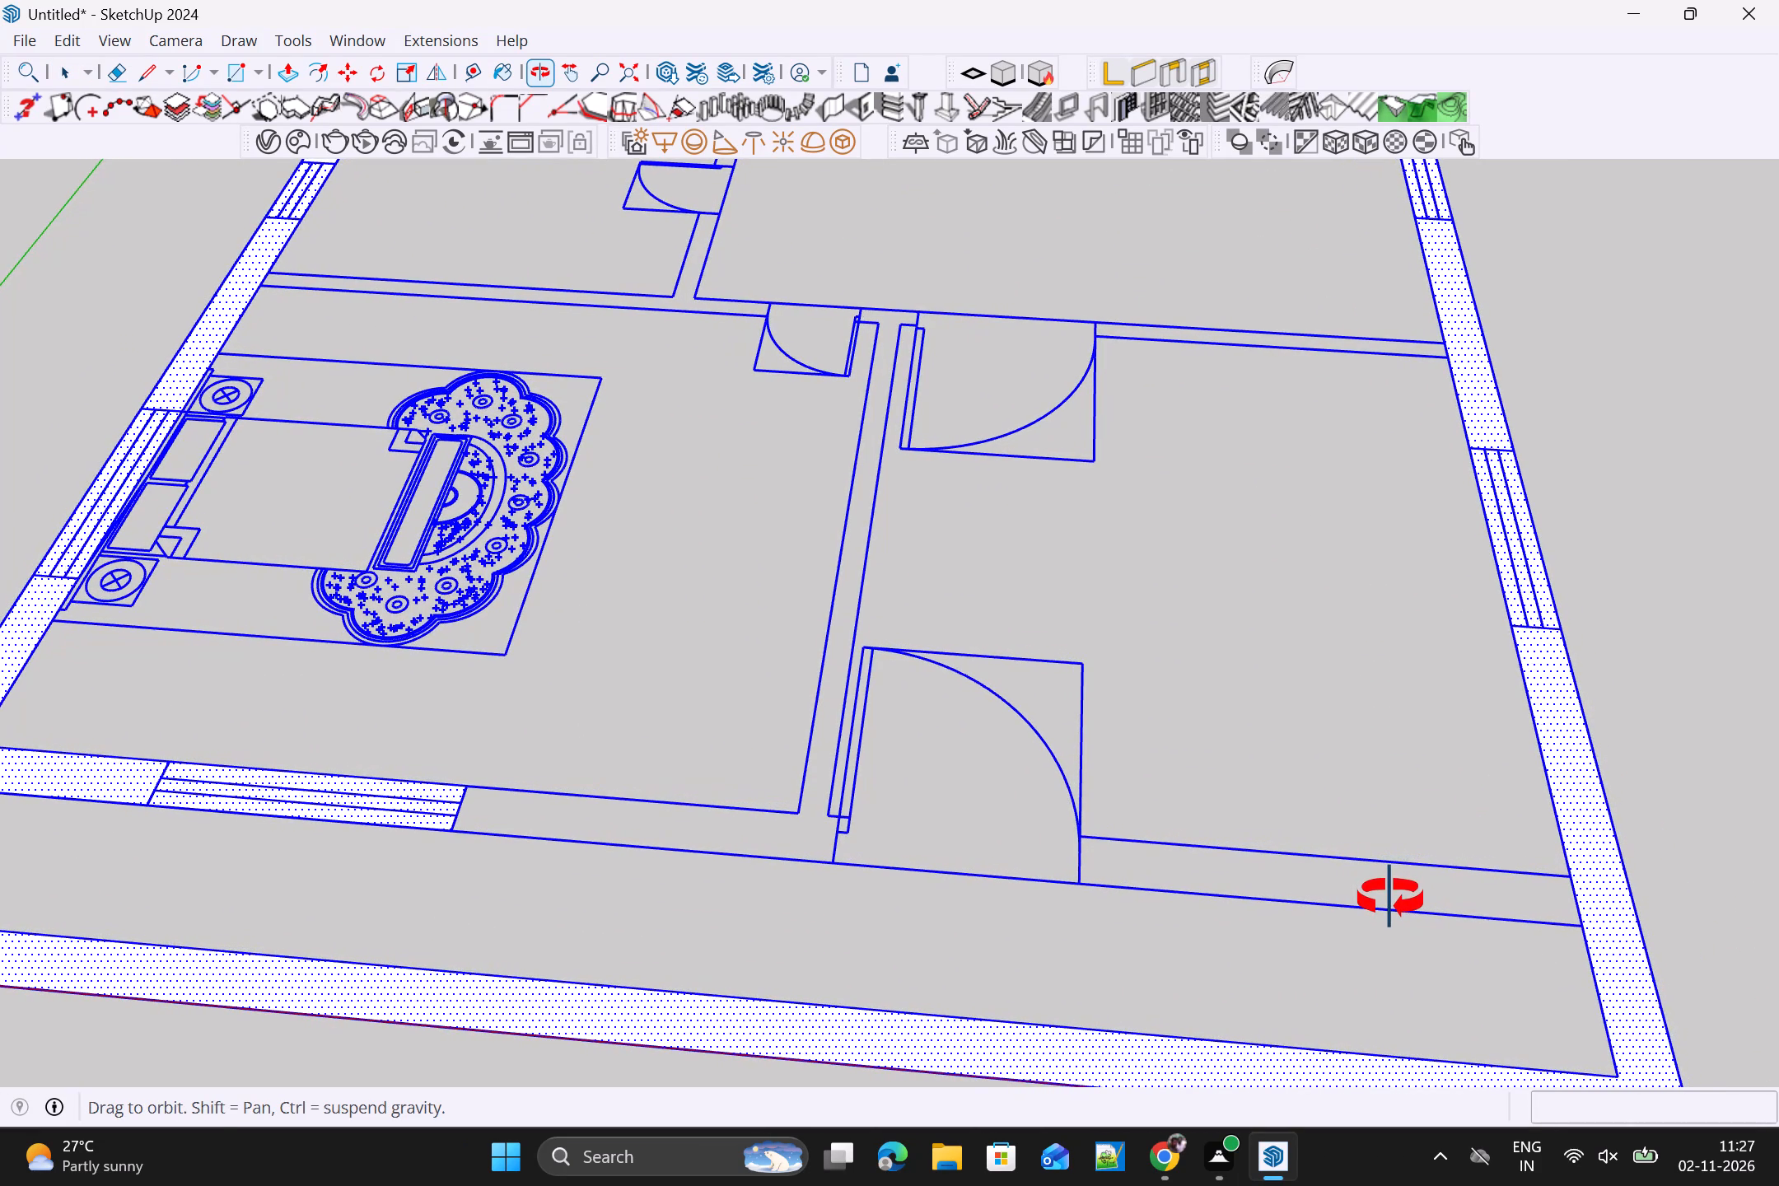
middle_drag(1390, 899, 1408, 847)
scroll(1405, 843, down, 6)
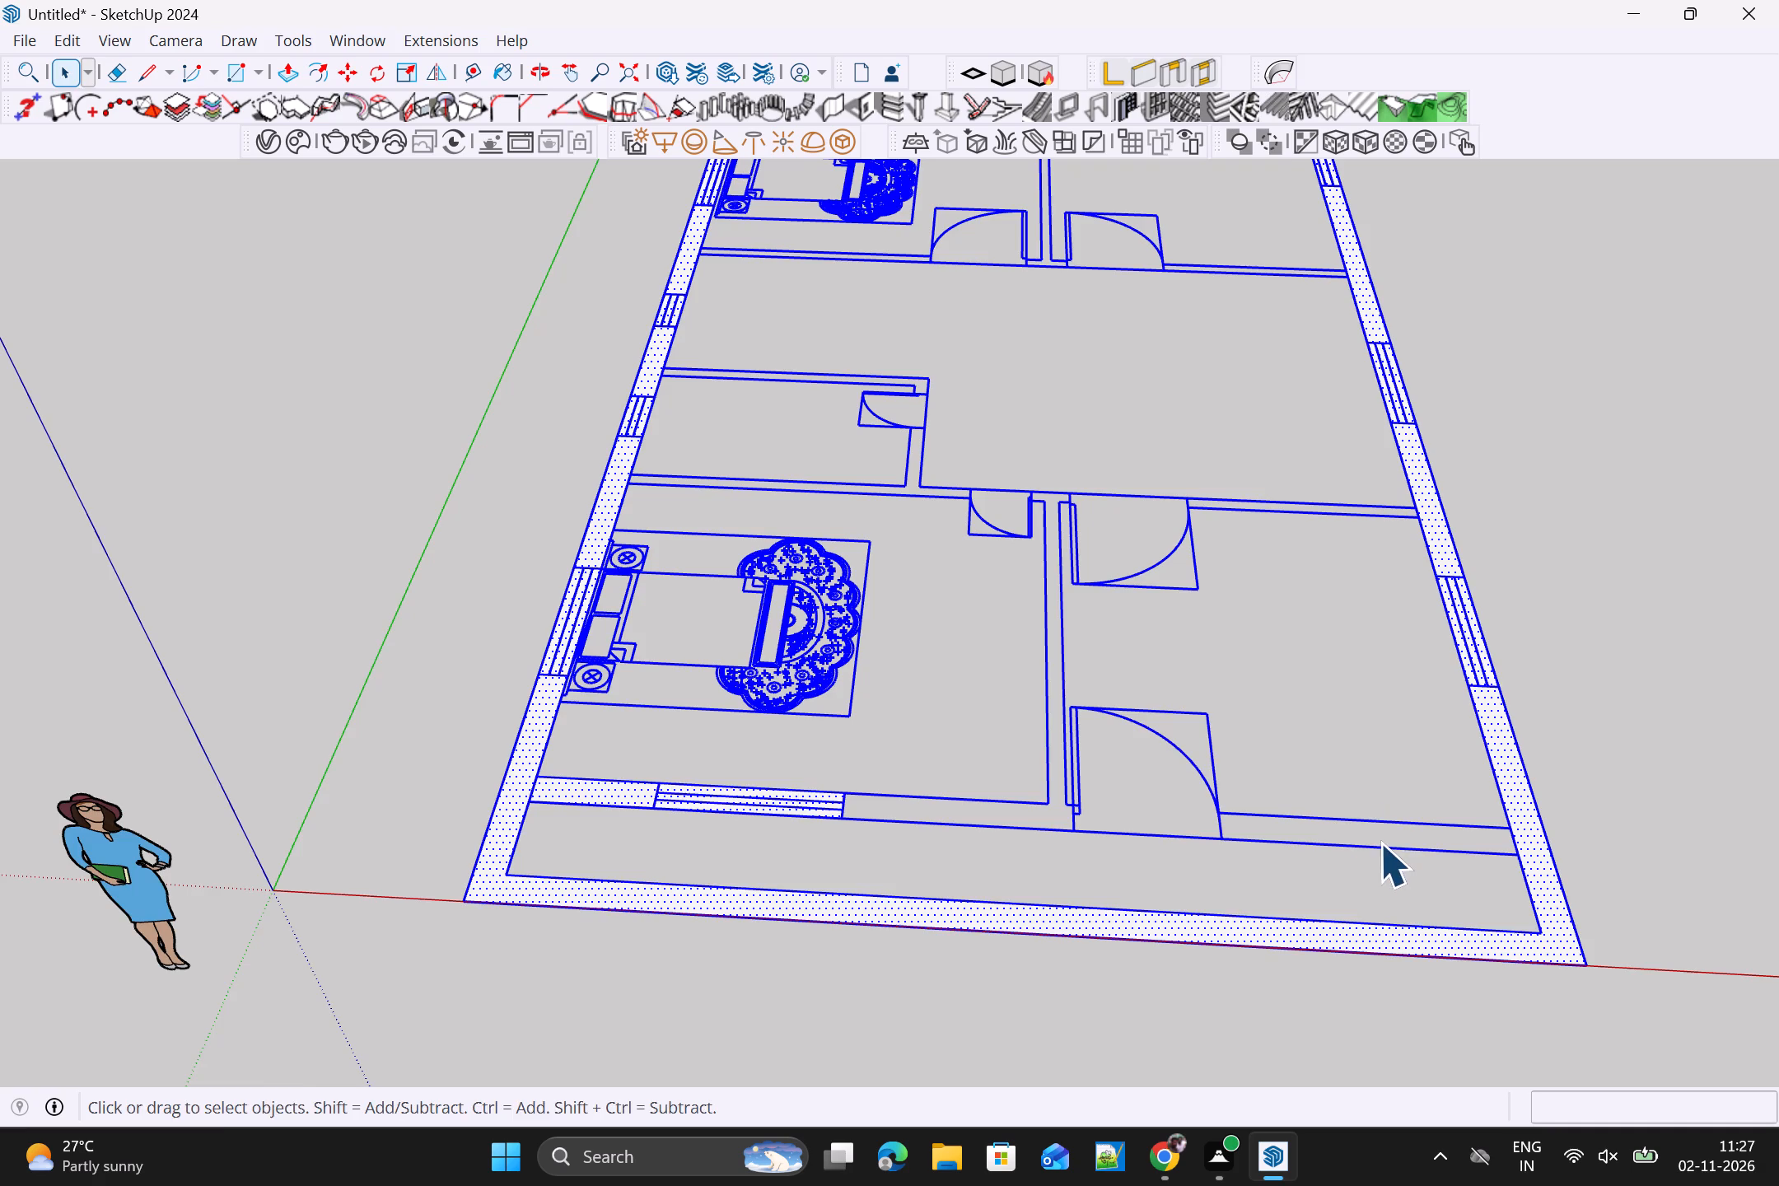
middle_drag(1380, 843, 1363, 897)
middle_click(1363, 897)
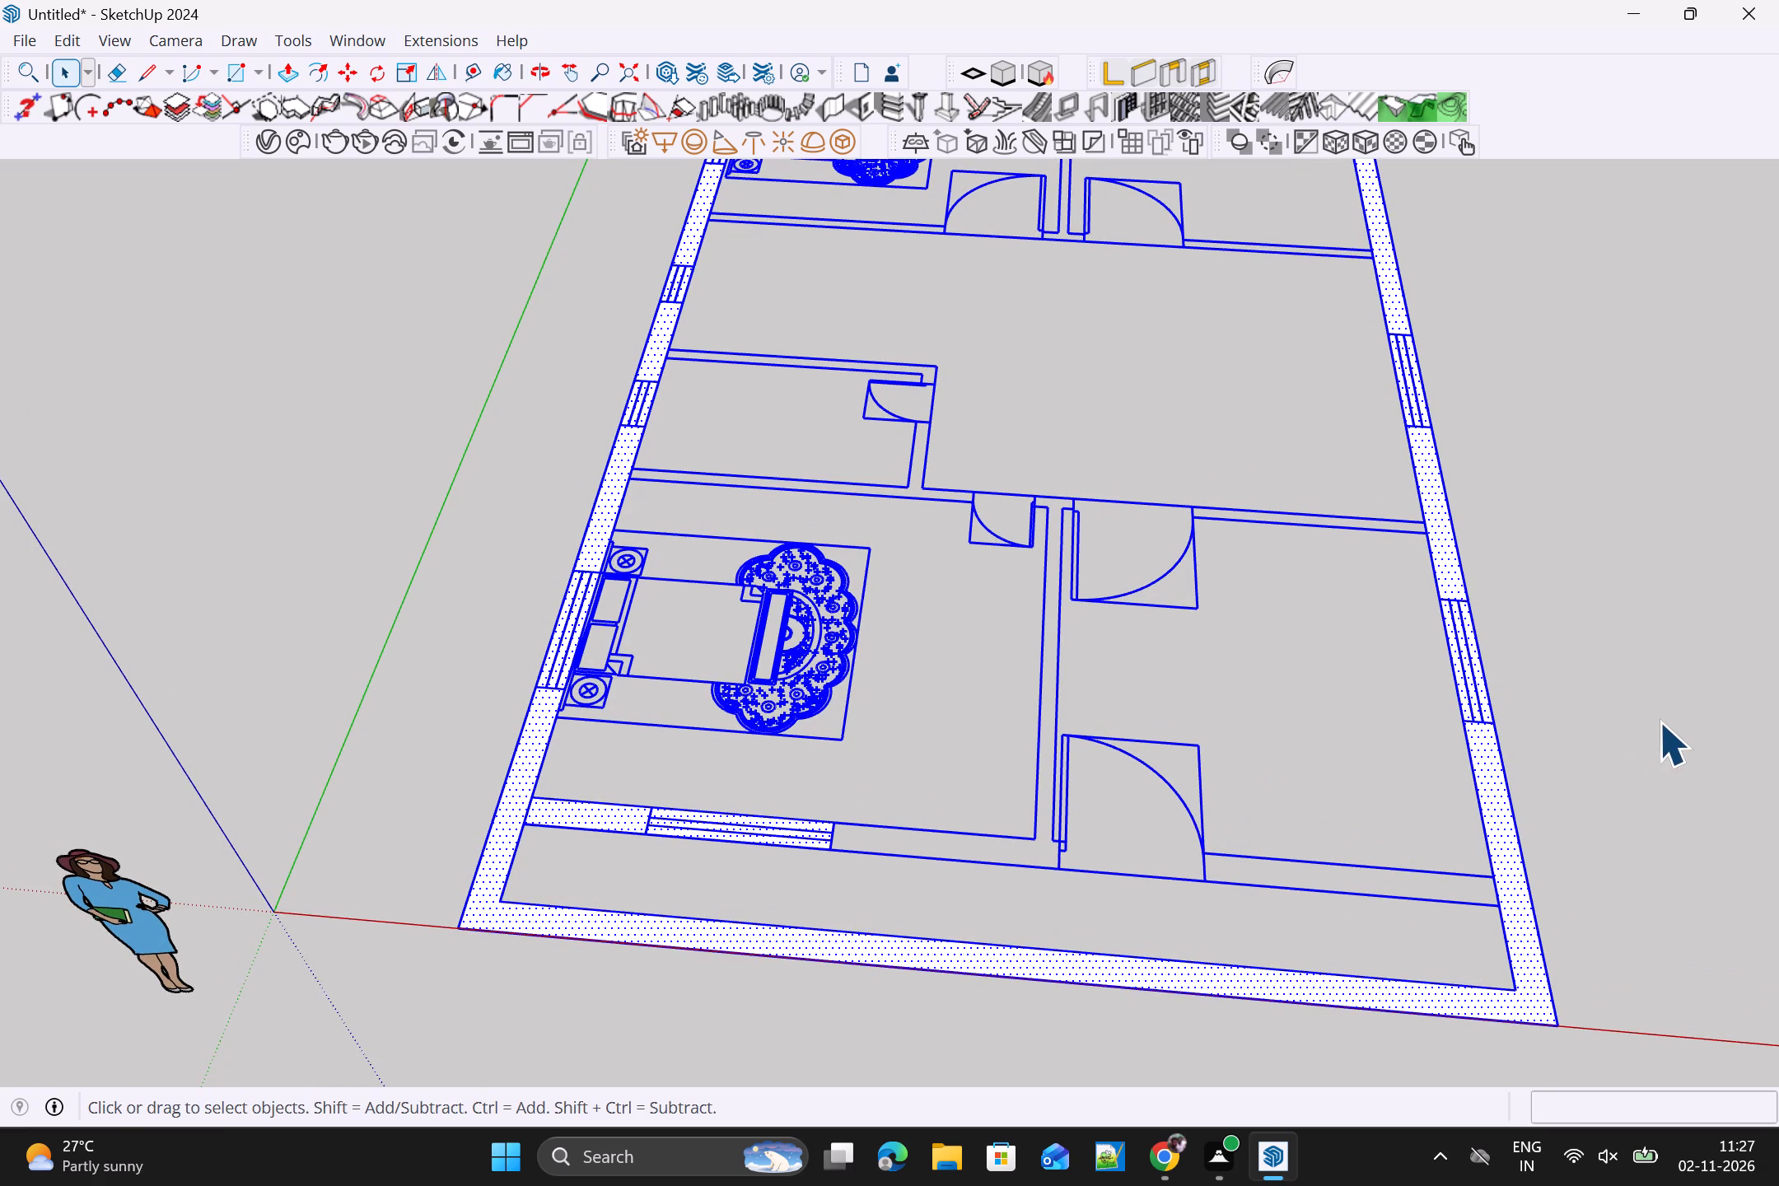
click(1666, 720)
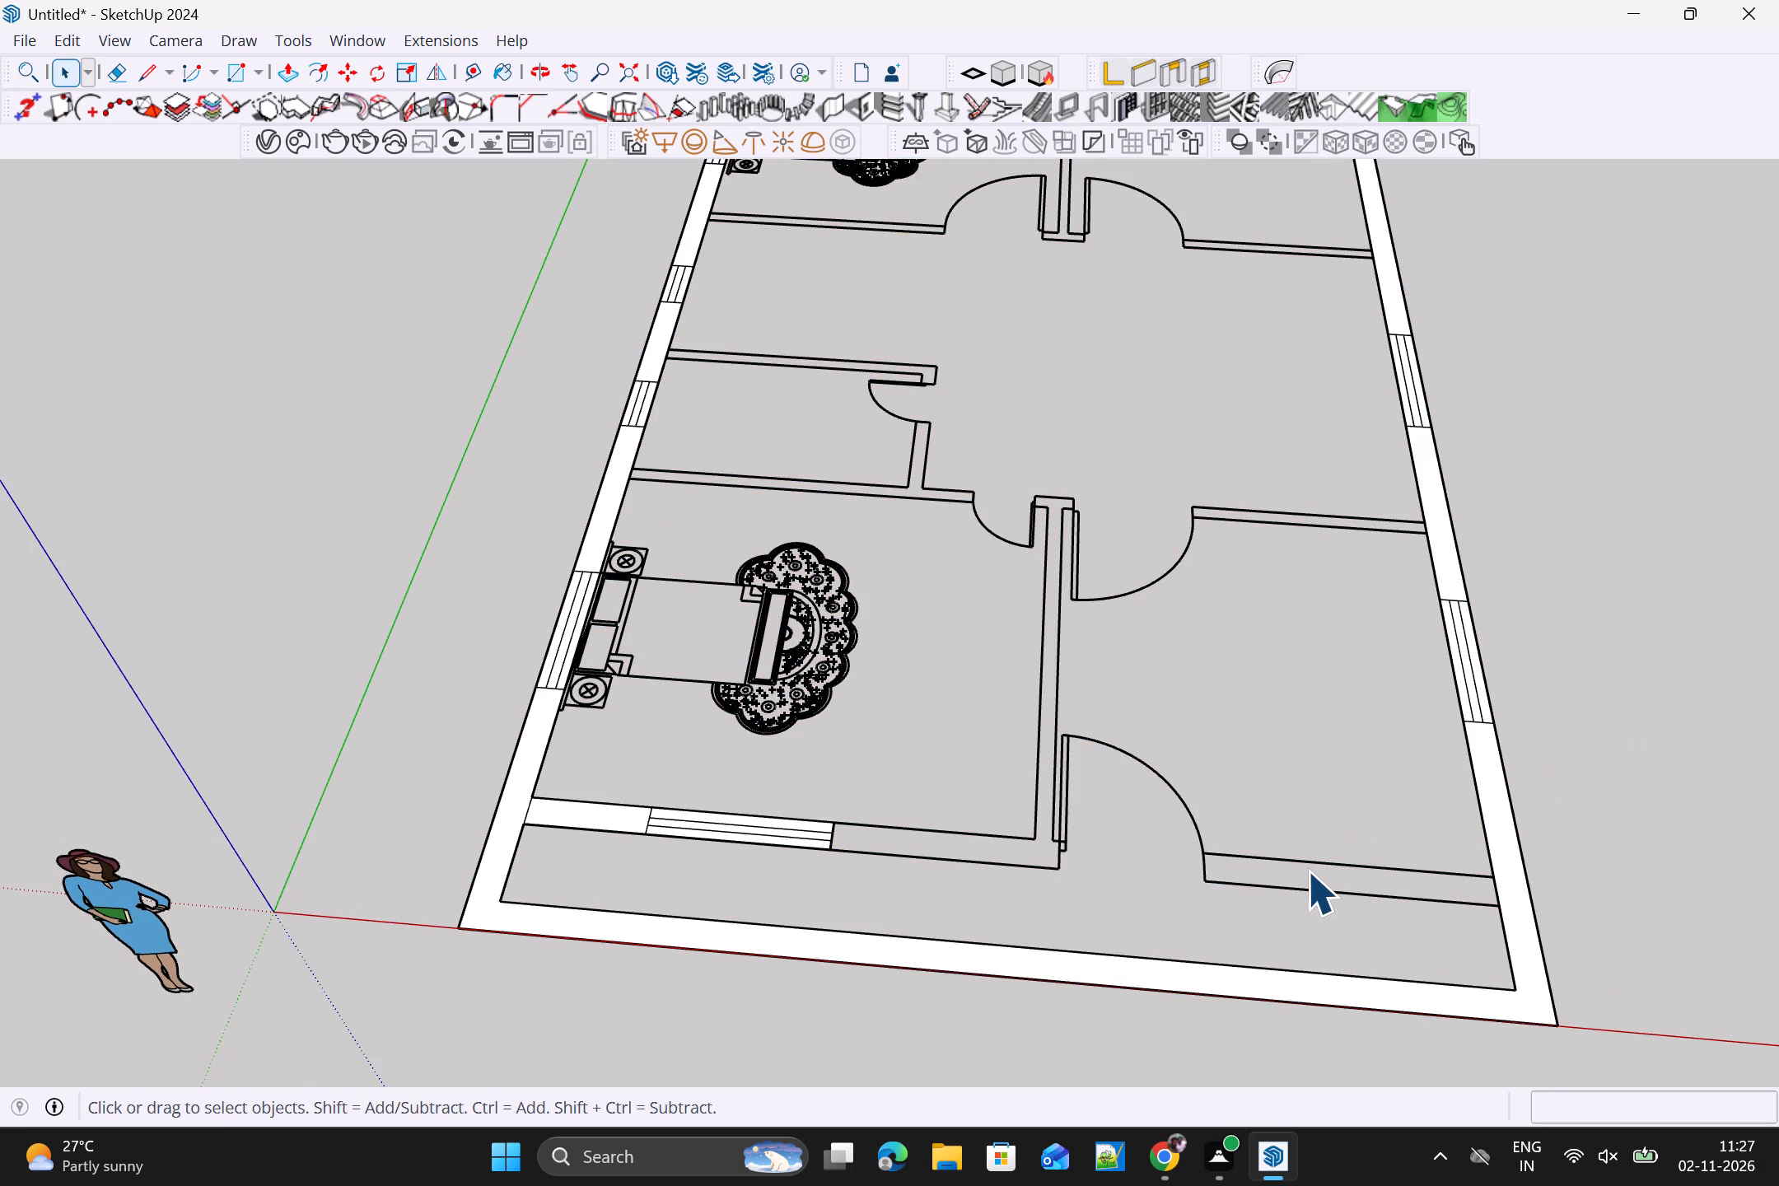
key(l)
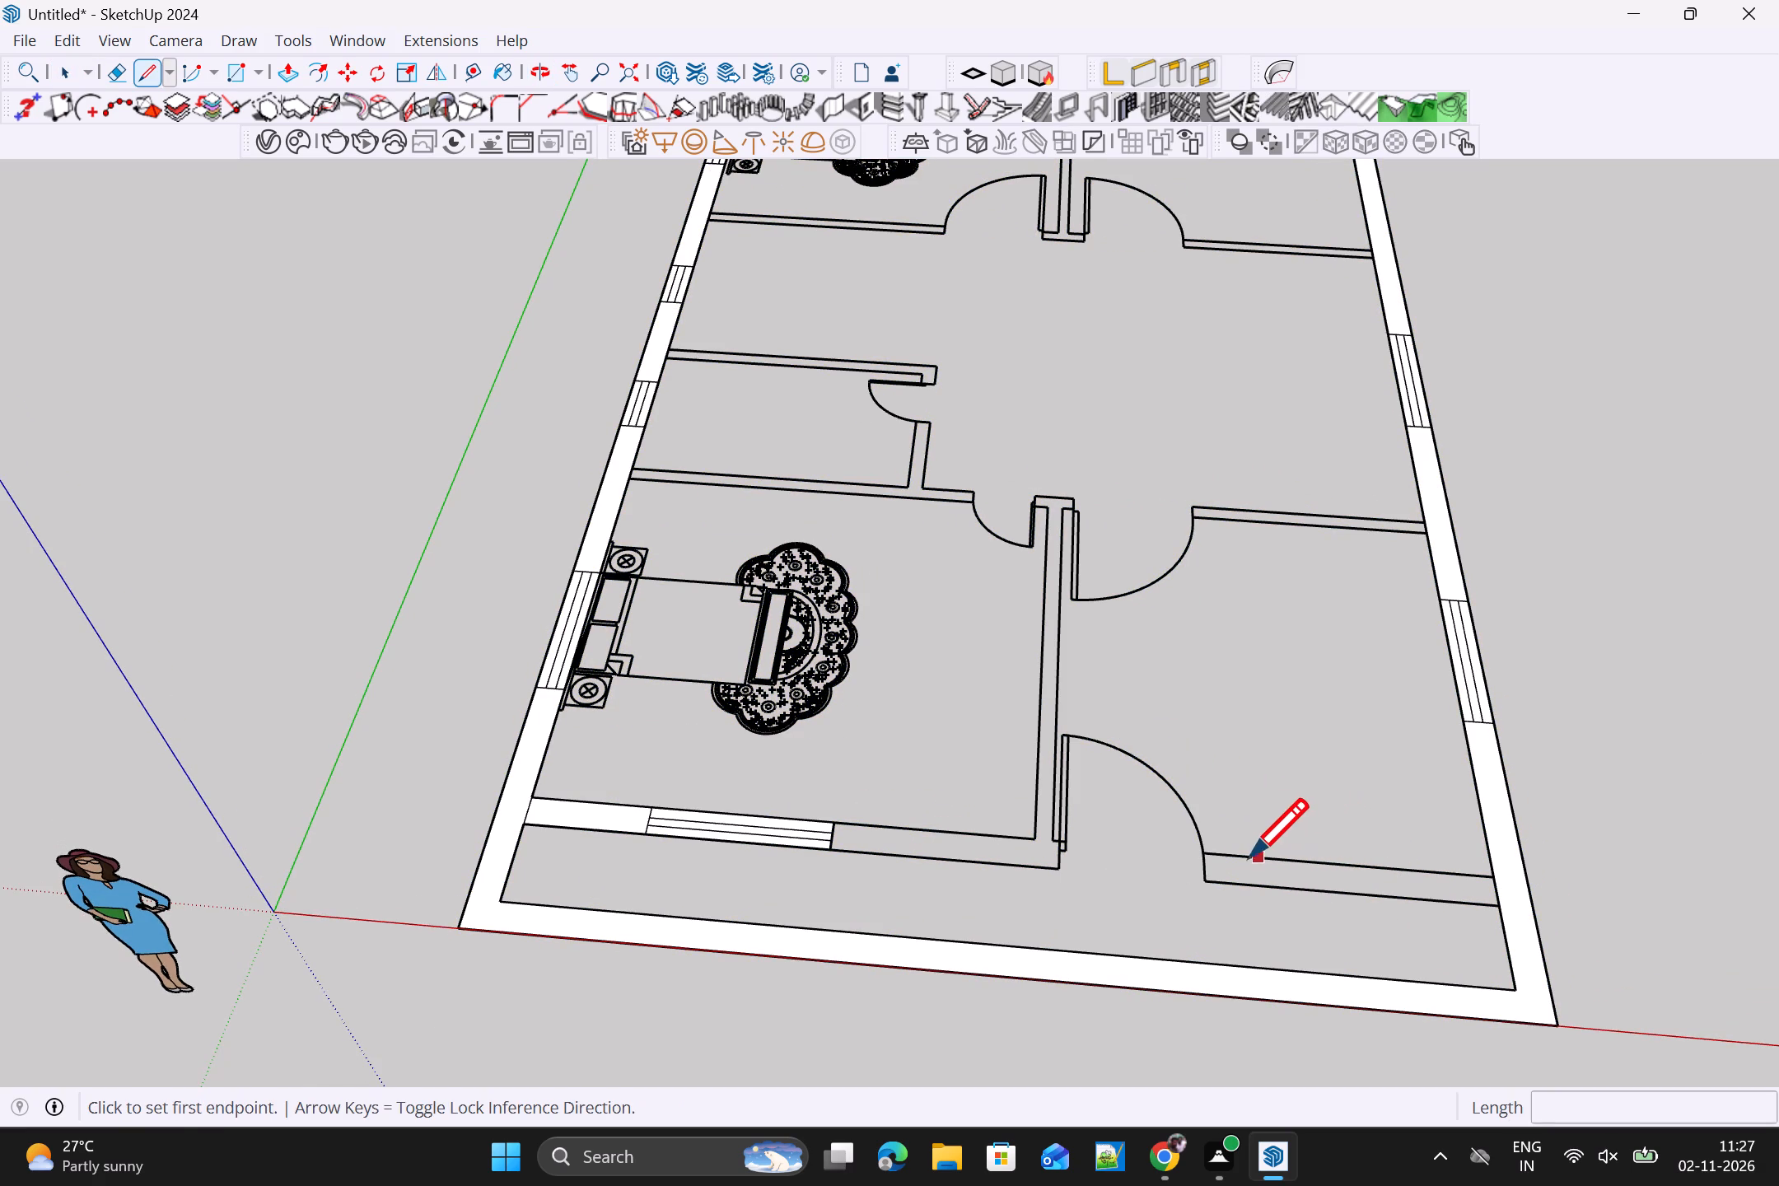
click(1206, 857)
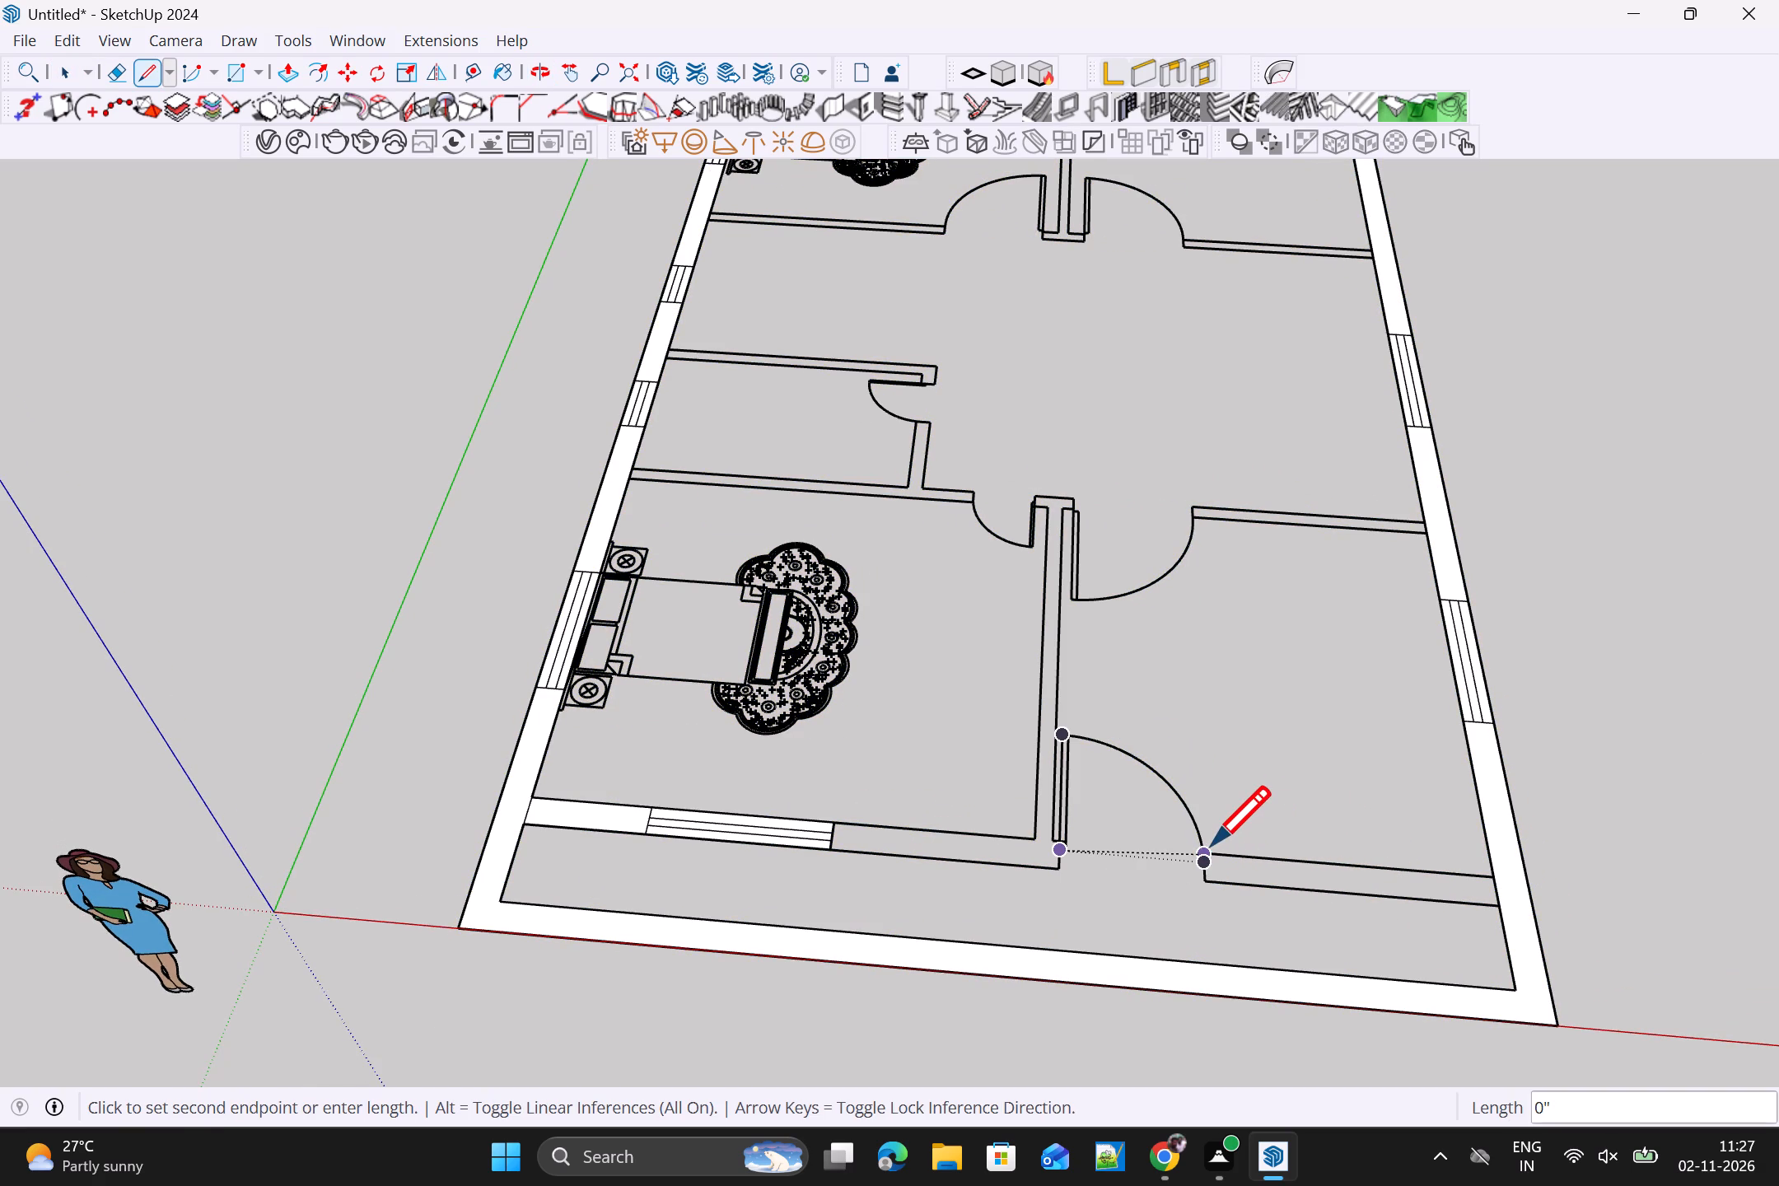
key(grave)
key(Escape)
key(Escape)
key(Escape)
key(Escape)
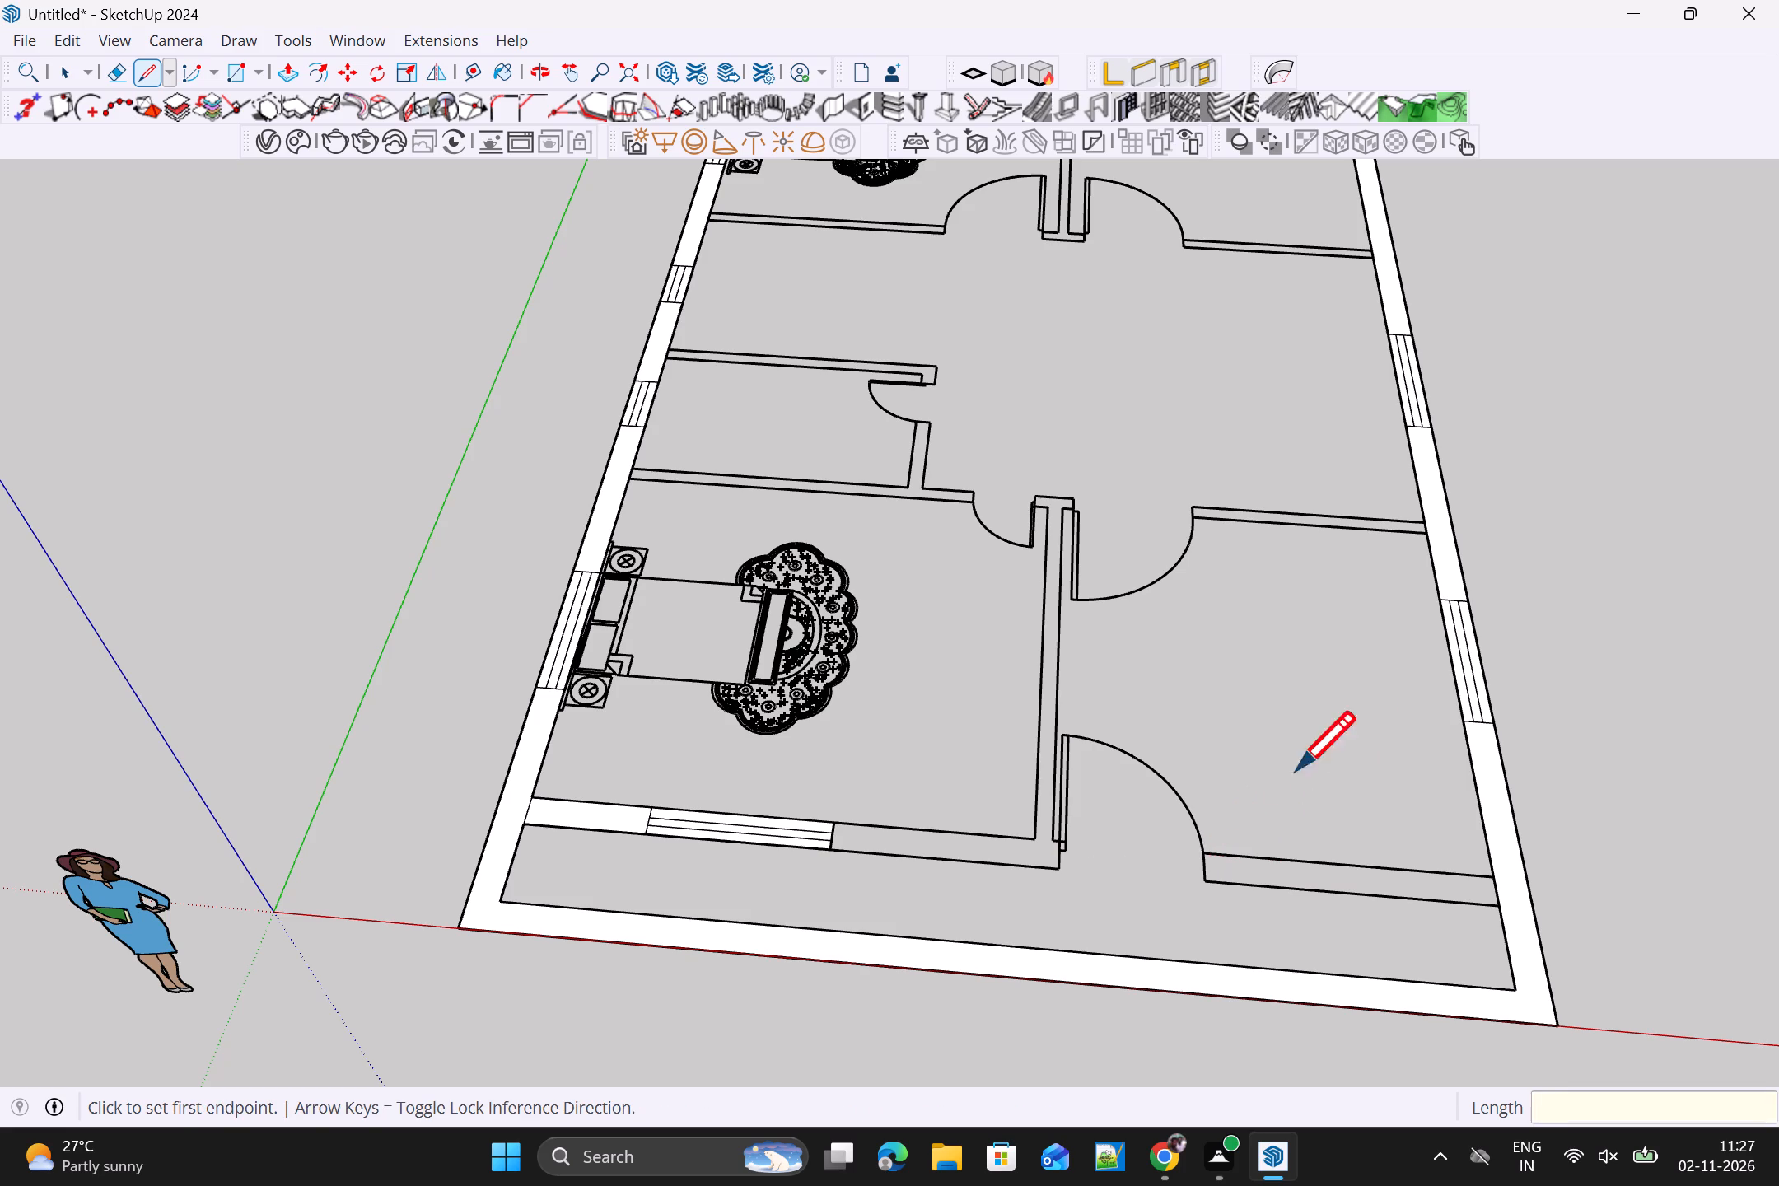
Draw two lines across the front entrance door opening, about 3' 2" and 3' 4" long, to continue both wall faces.
scroll(1207, 849, up, 8)
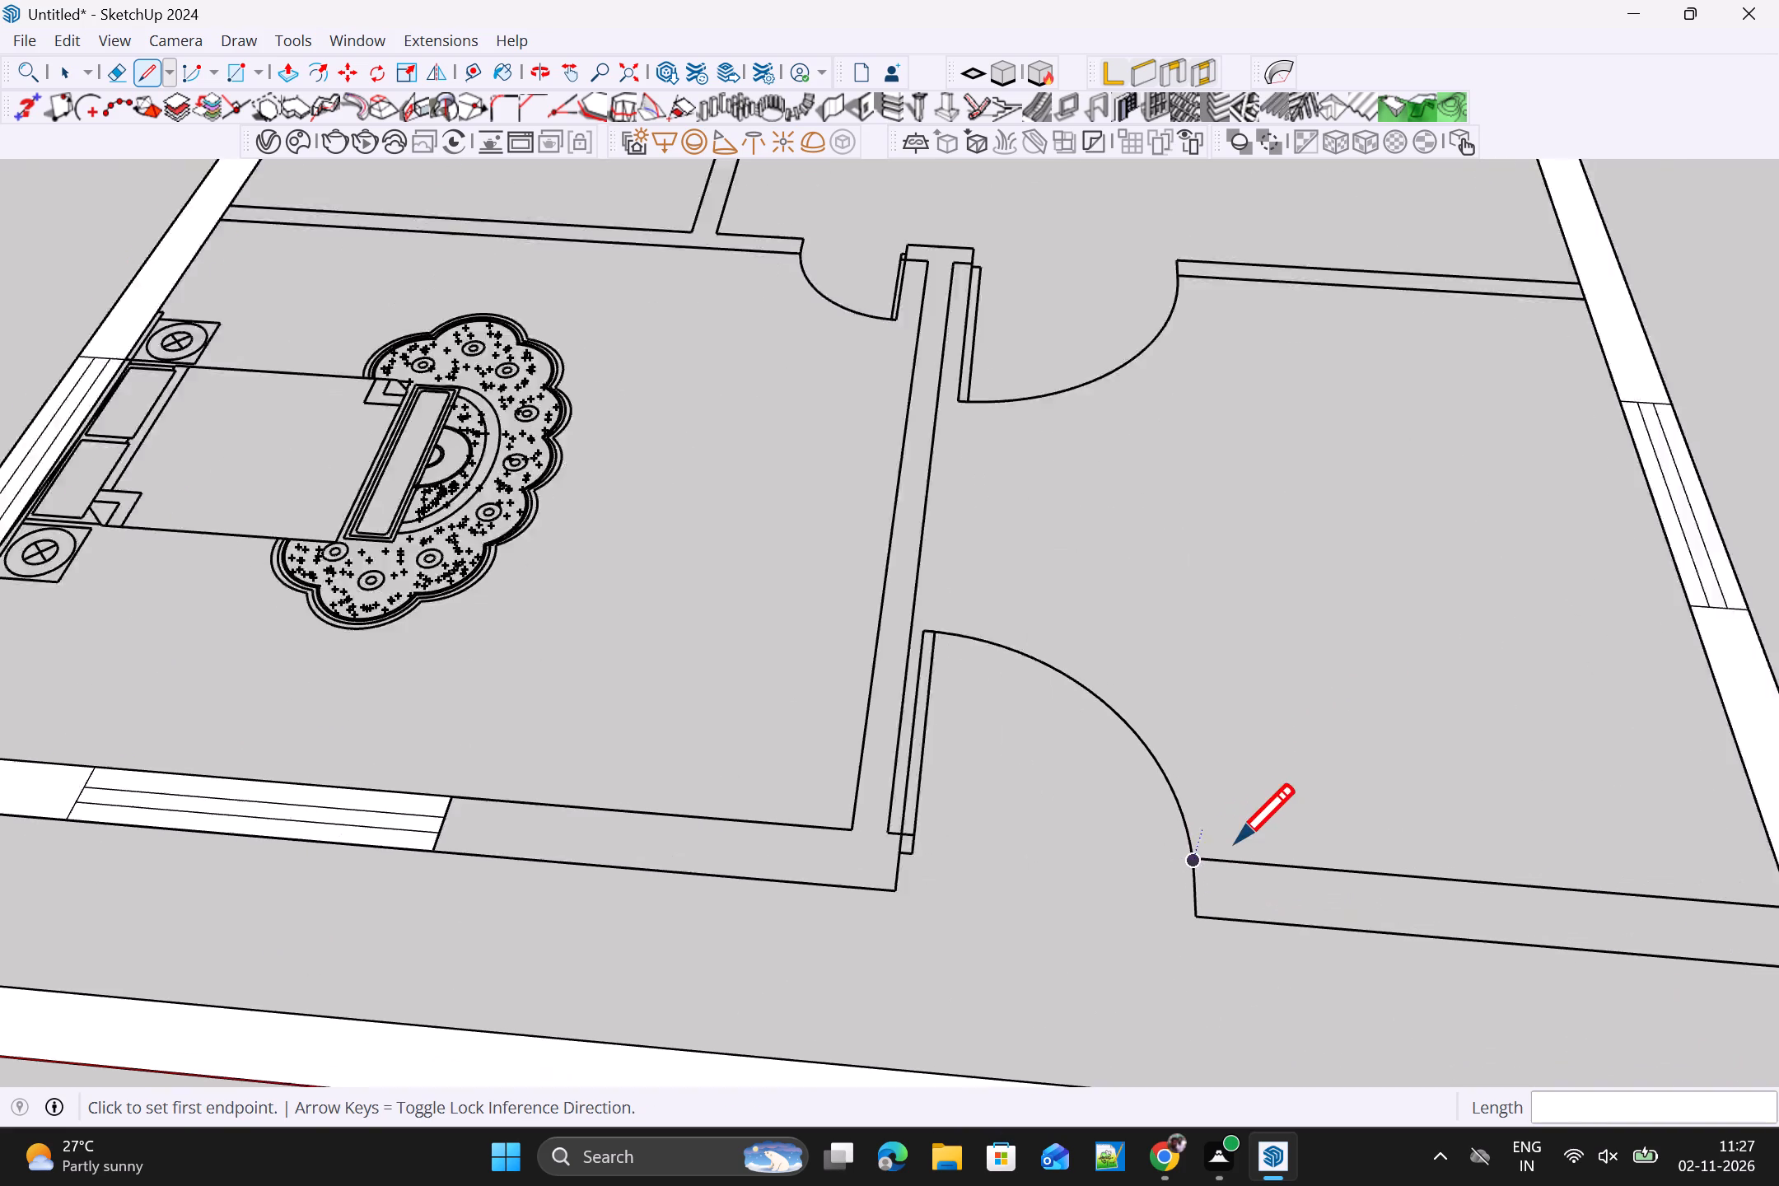
scroll(1235, 843, up, 1)
click(1188, 864)
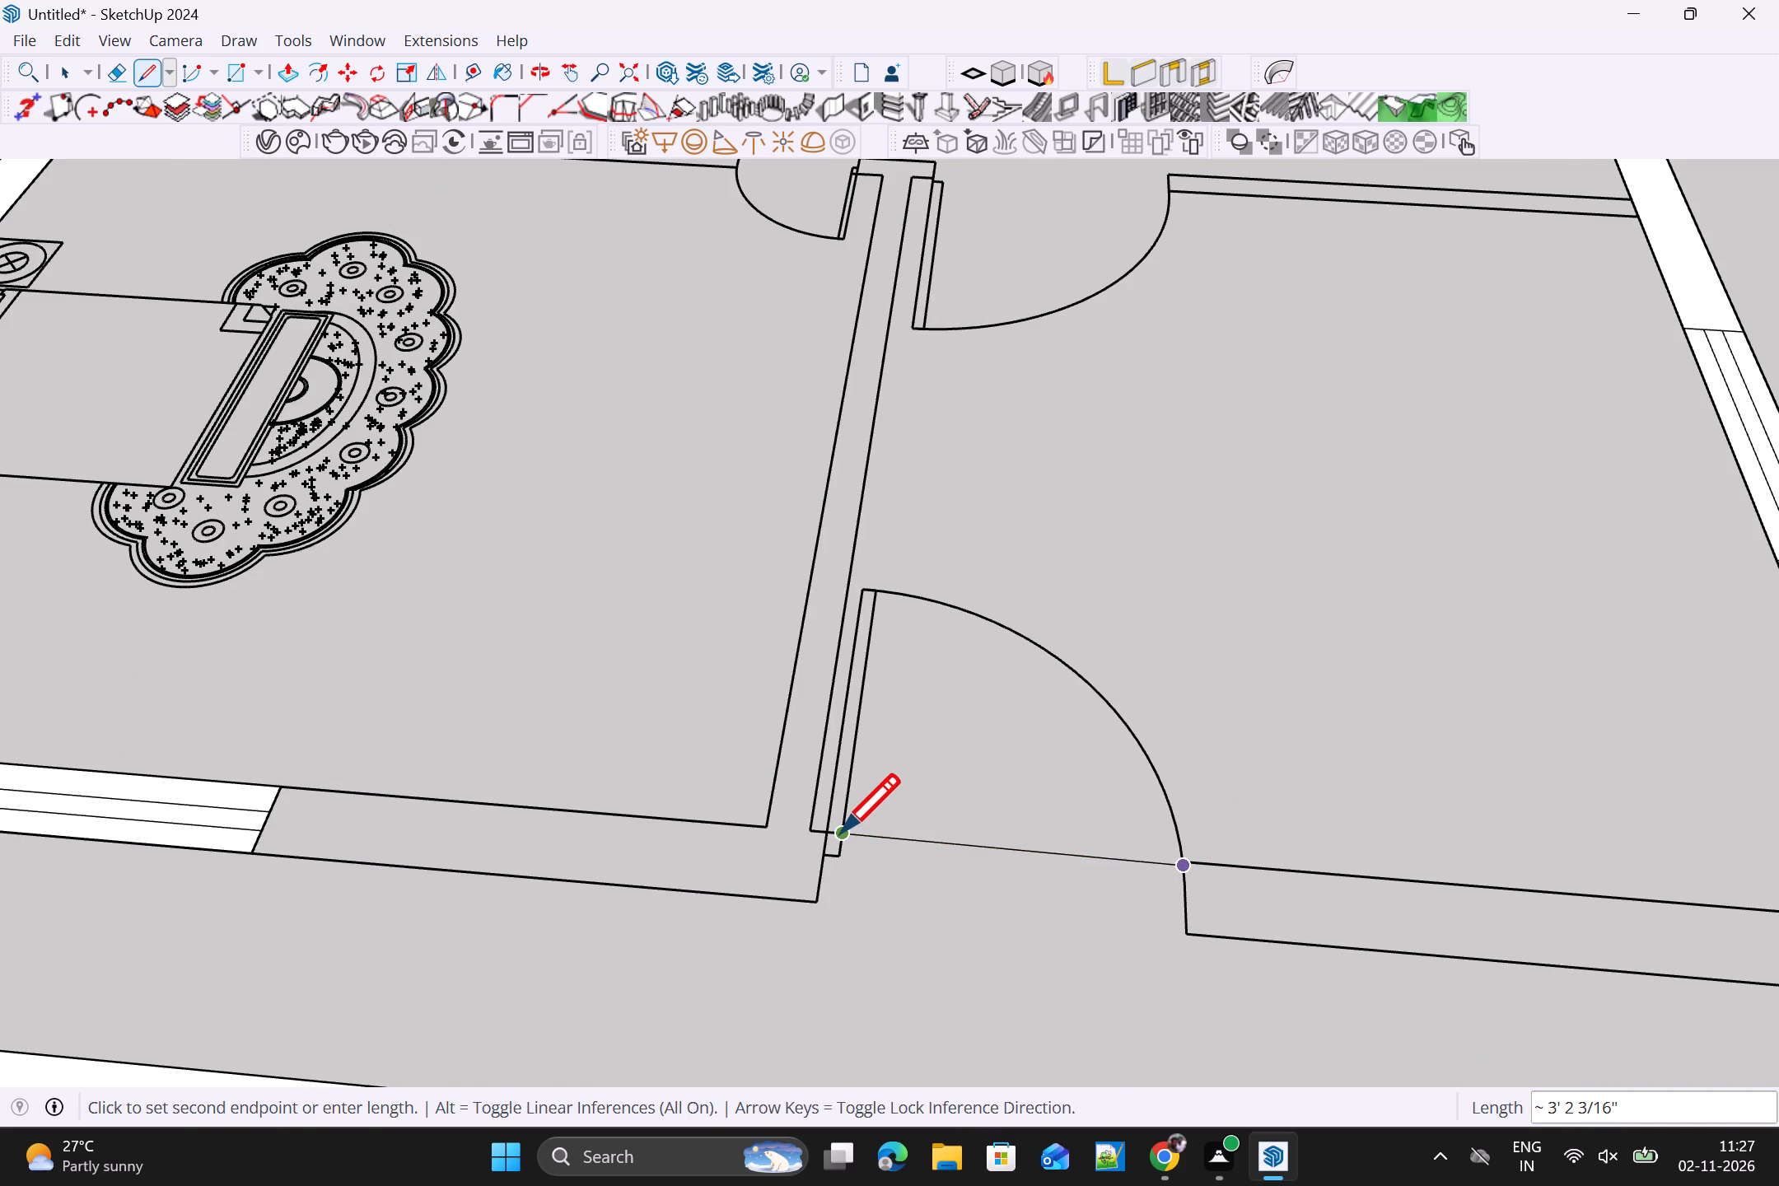
click(839, 833)
key(space)
key(space)
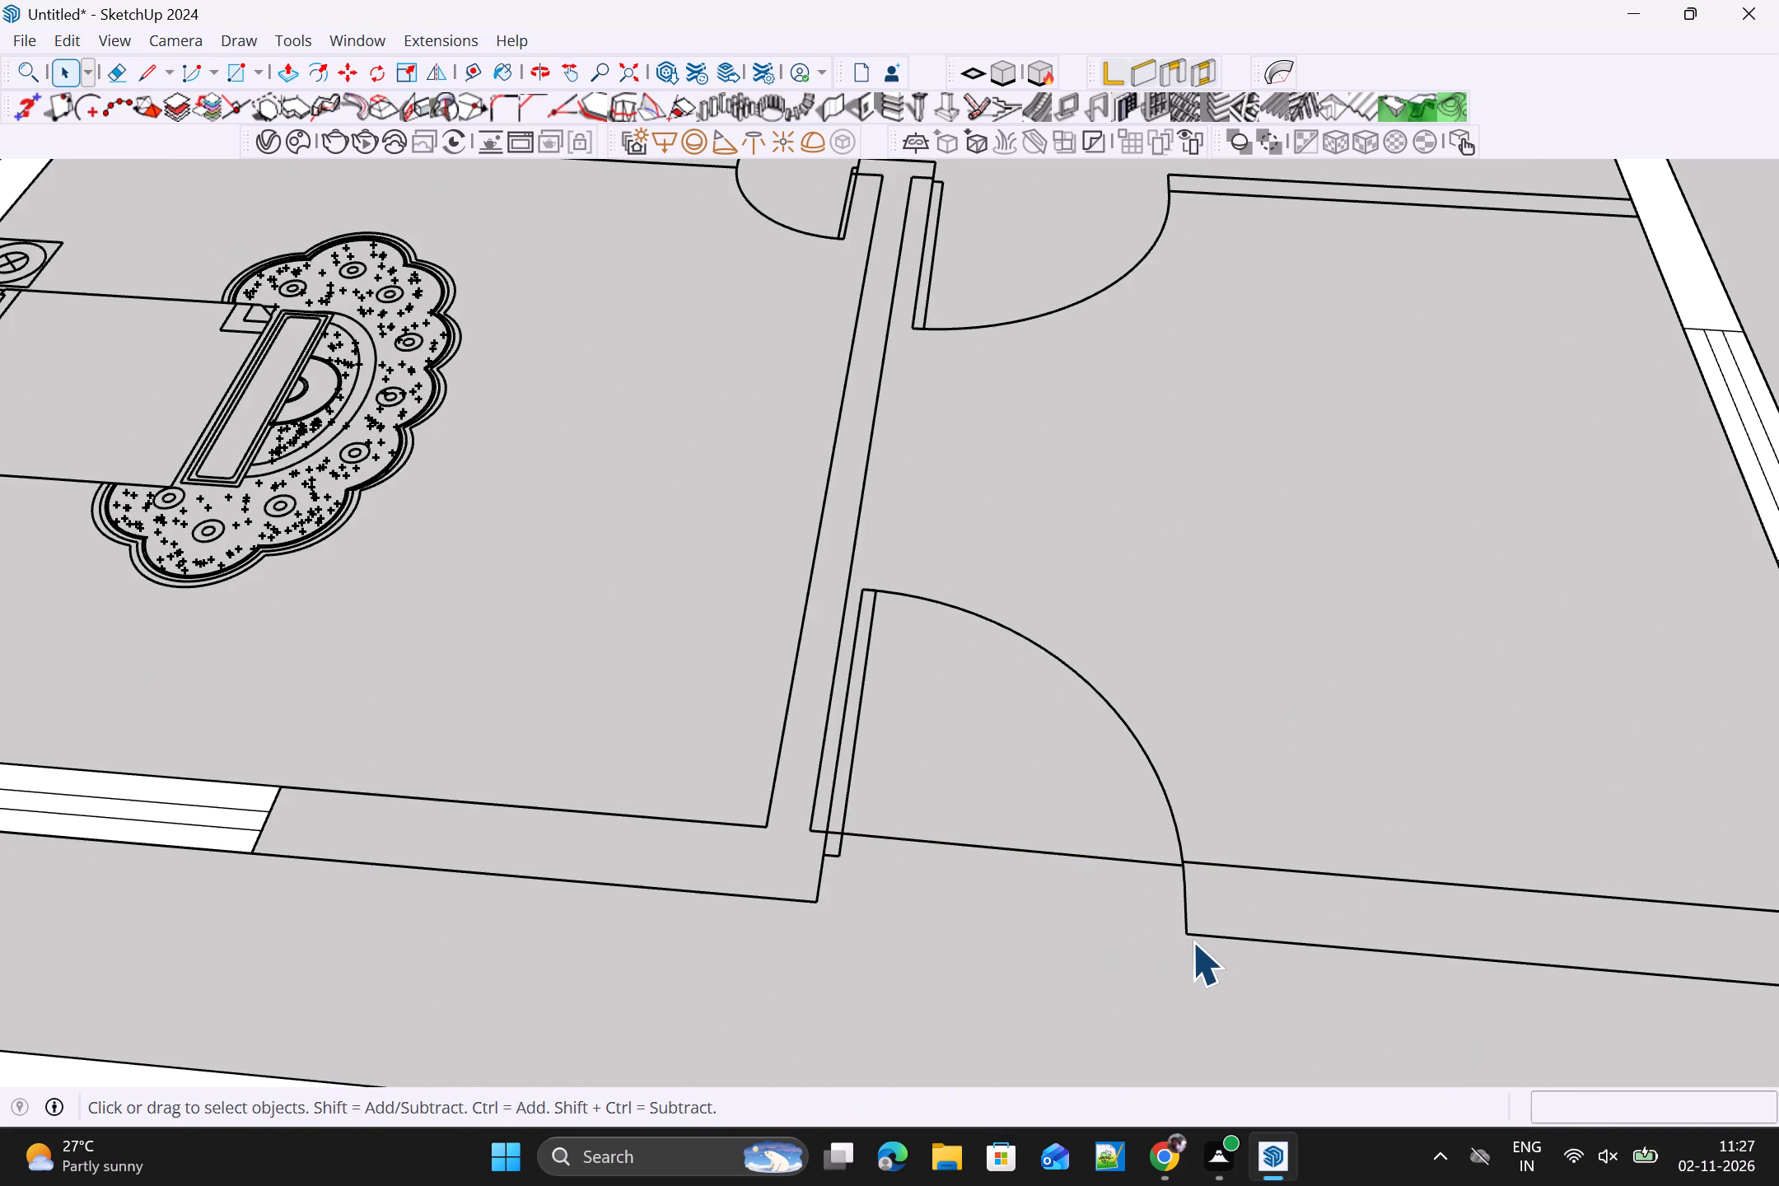
key(l)
click(1186, 932)
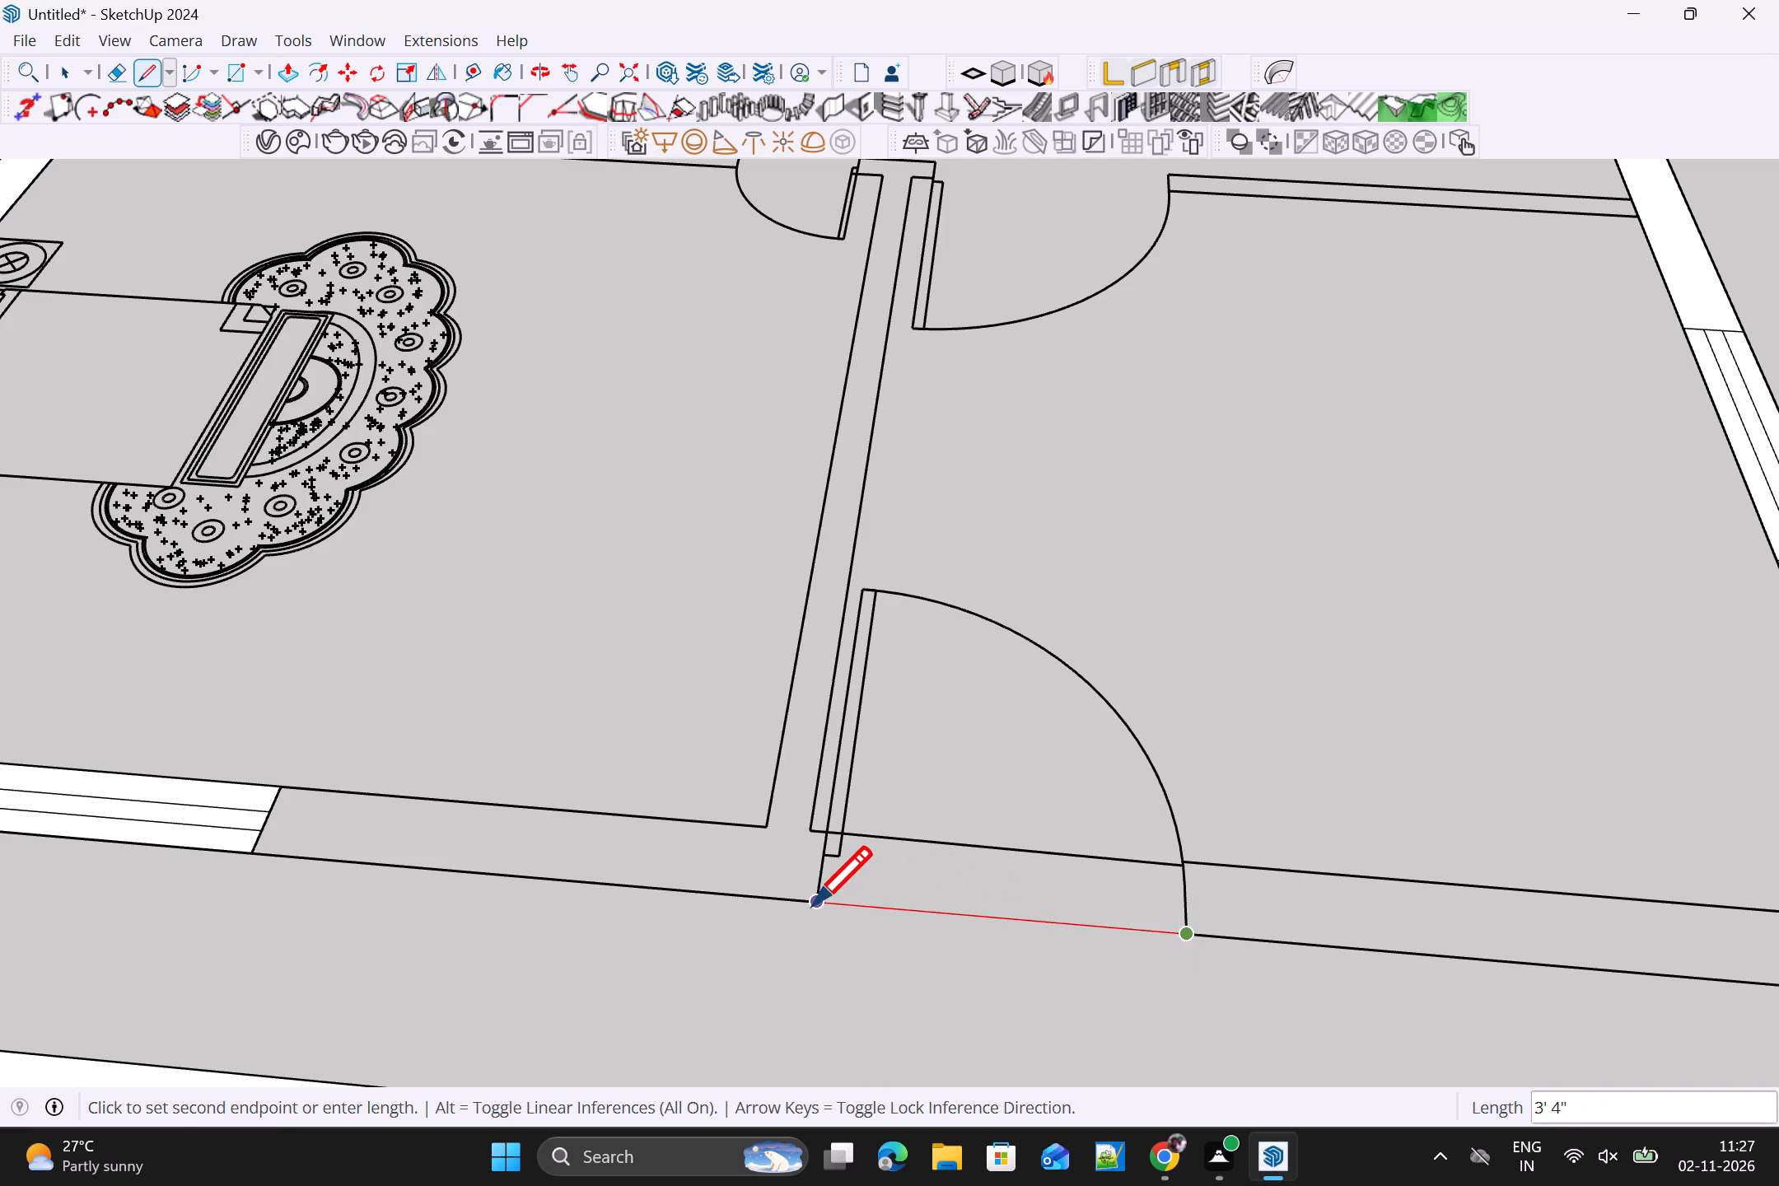
click(812, 904)
scroll(827, 903, down, 5)
scroll(1078, 715, down, 4)
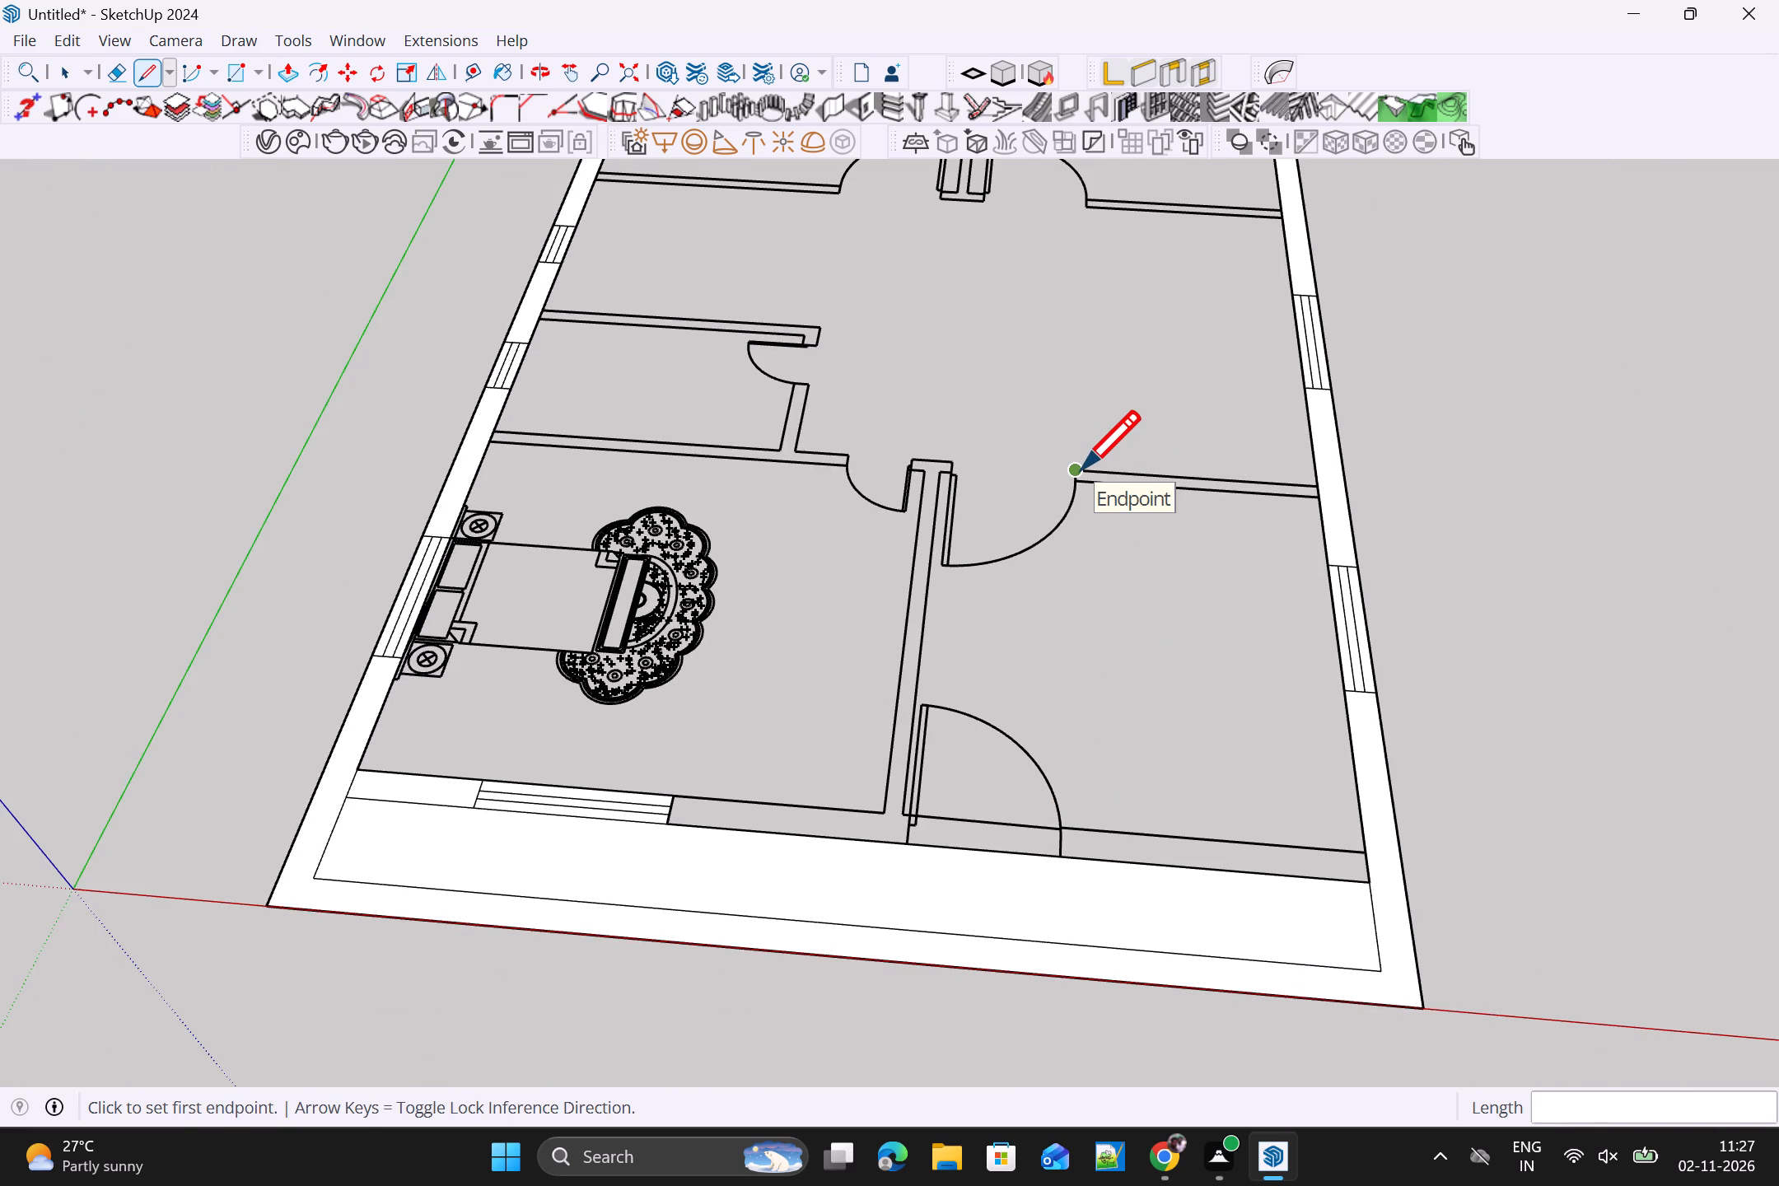
Trace the hall-side edge of the wall behind the entrance room and close its door opening with two lines, the hall-side one 3' 4" long.
click(1081, 469)
click(1319, 483)
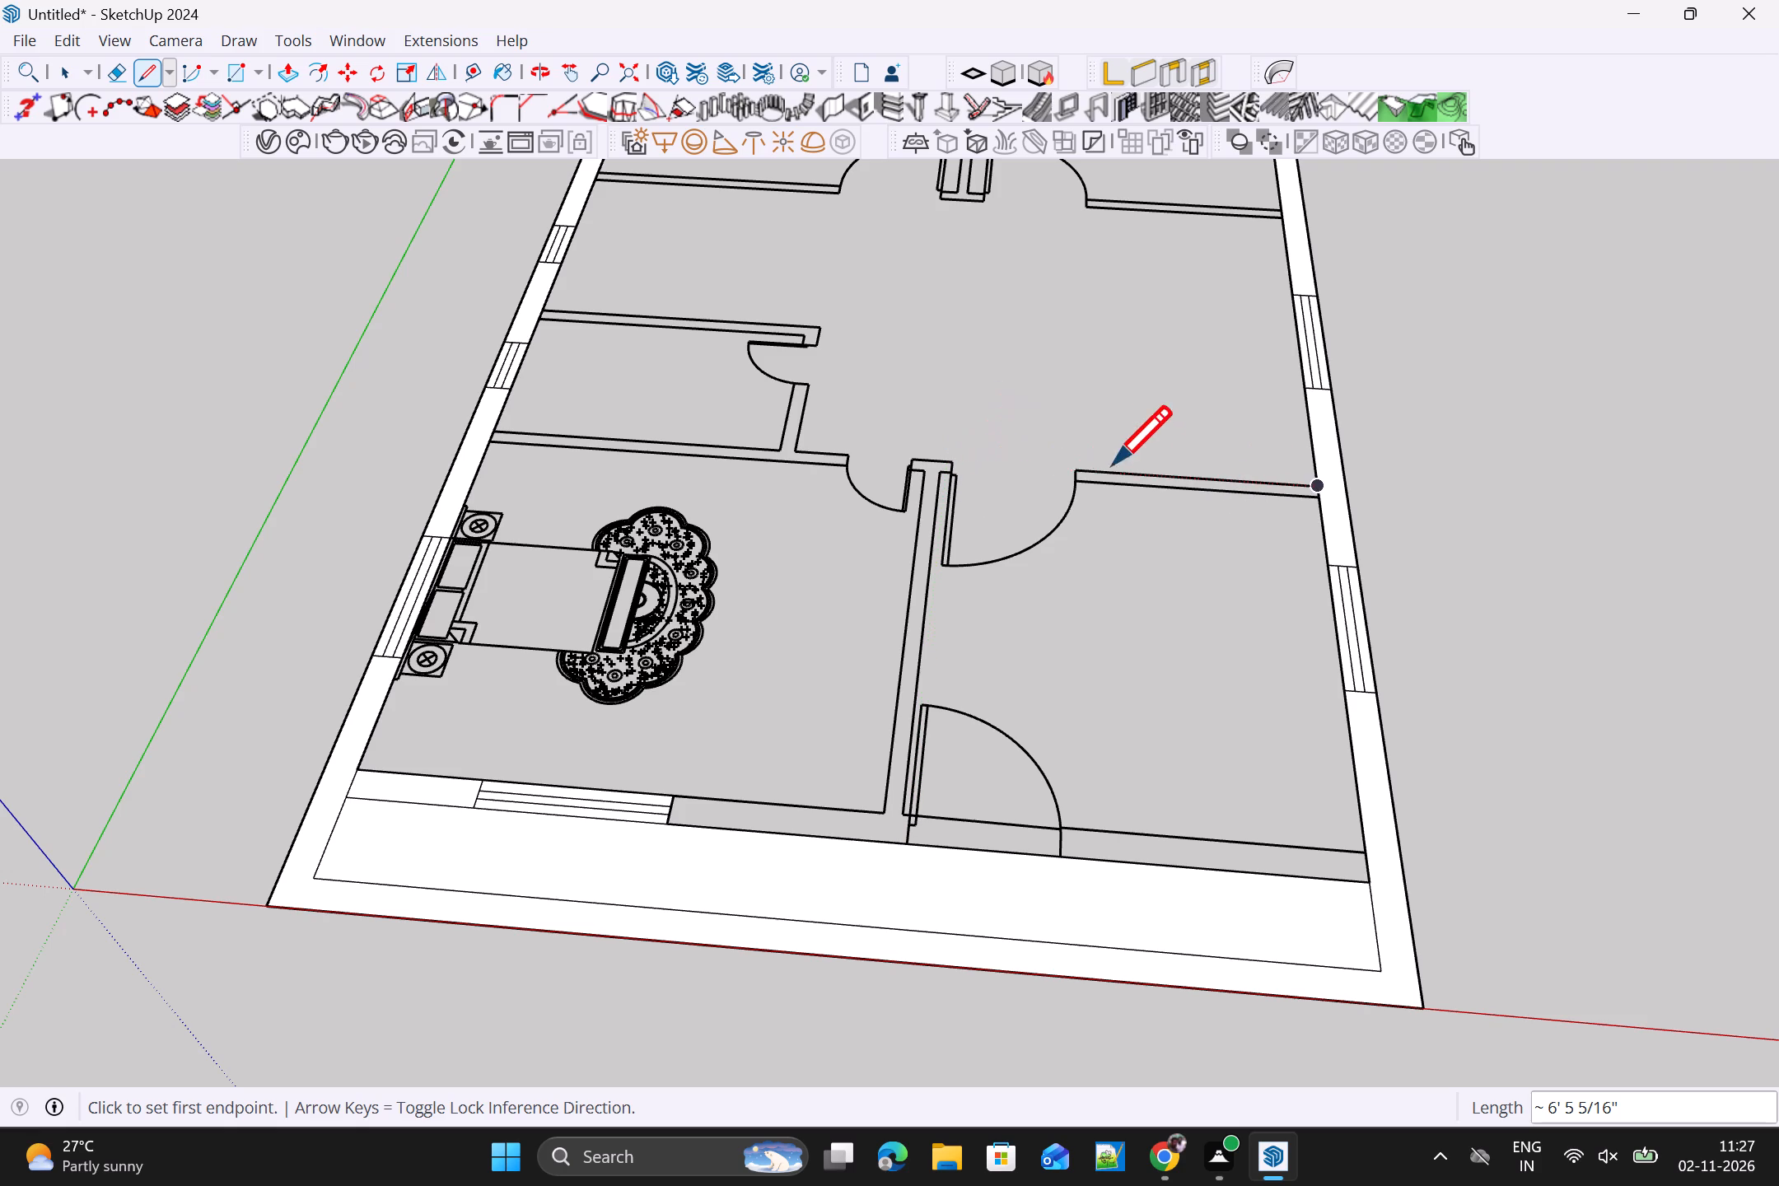
click(1079, 466)
click(950, 456)
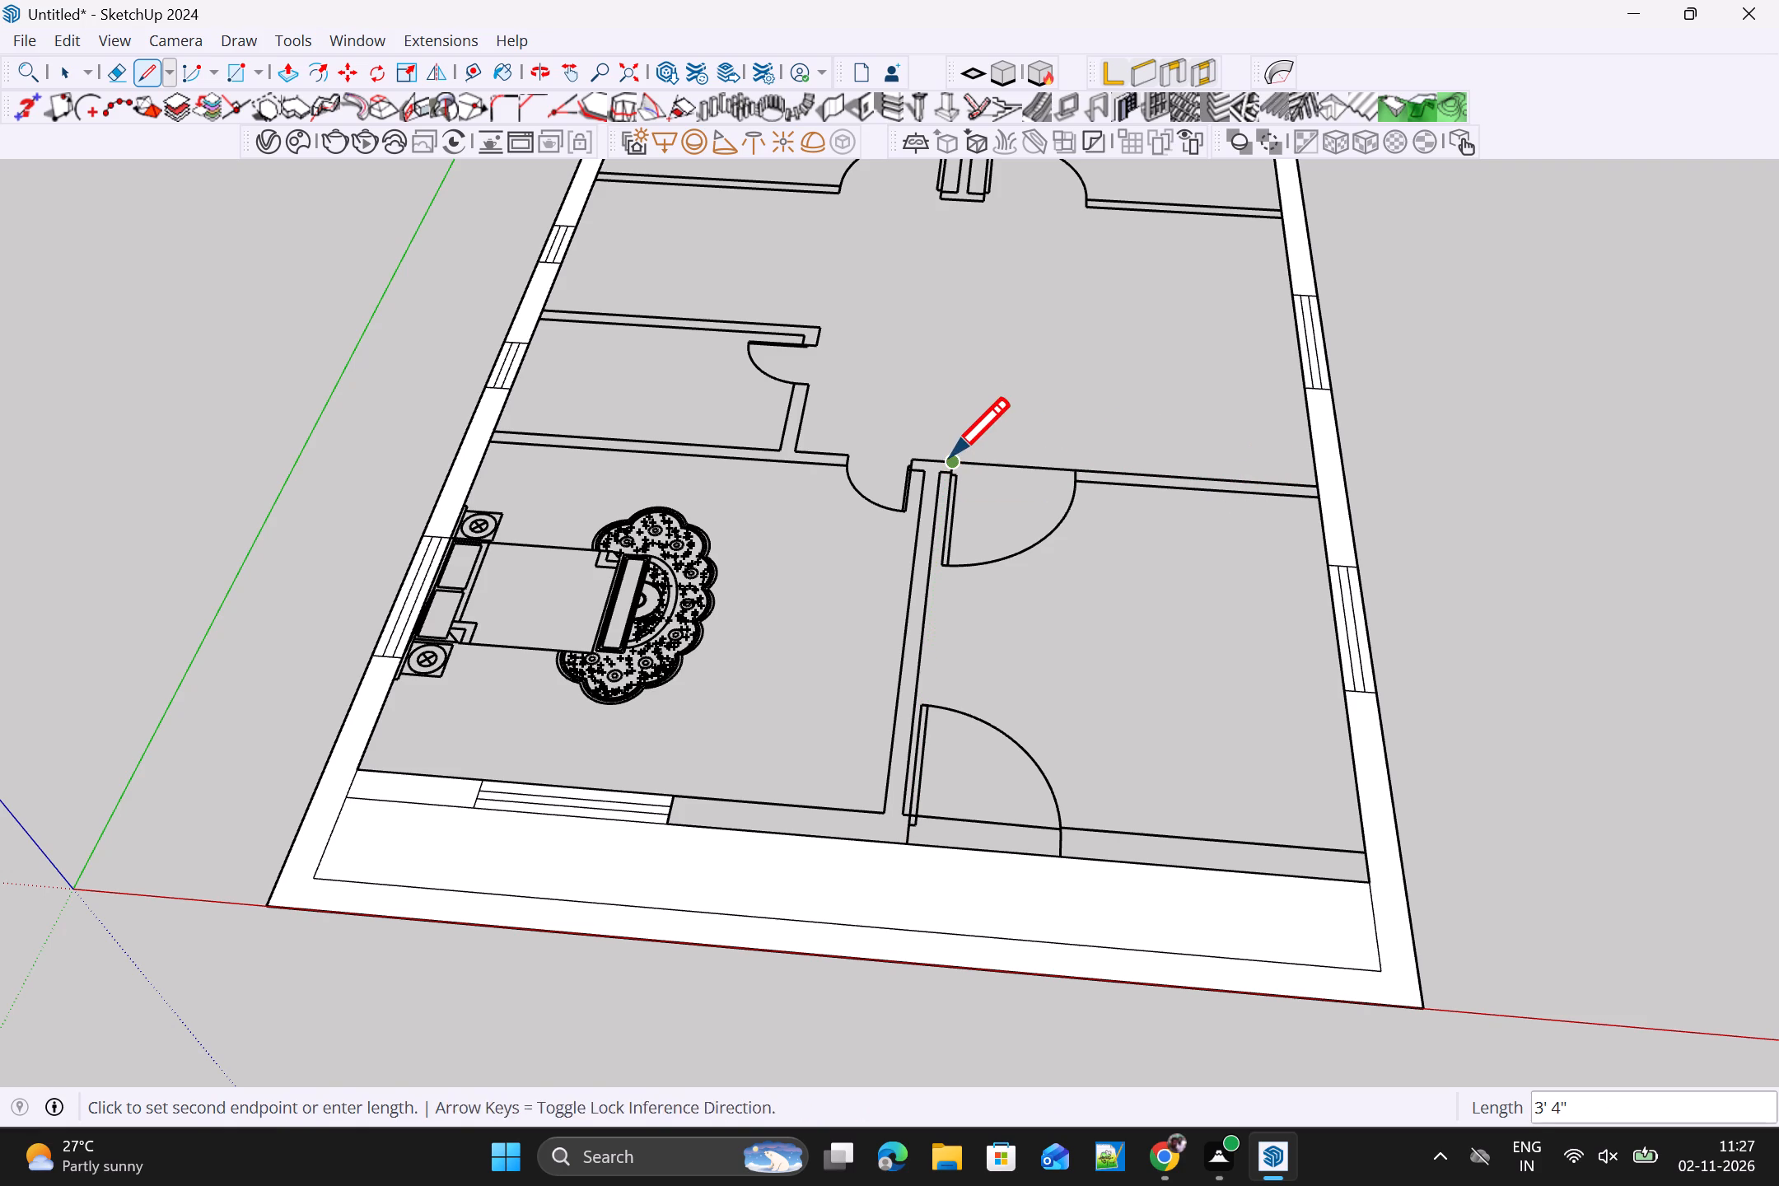
scroll(962, 474, up, 3)
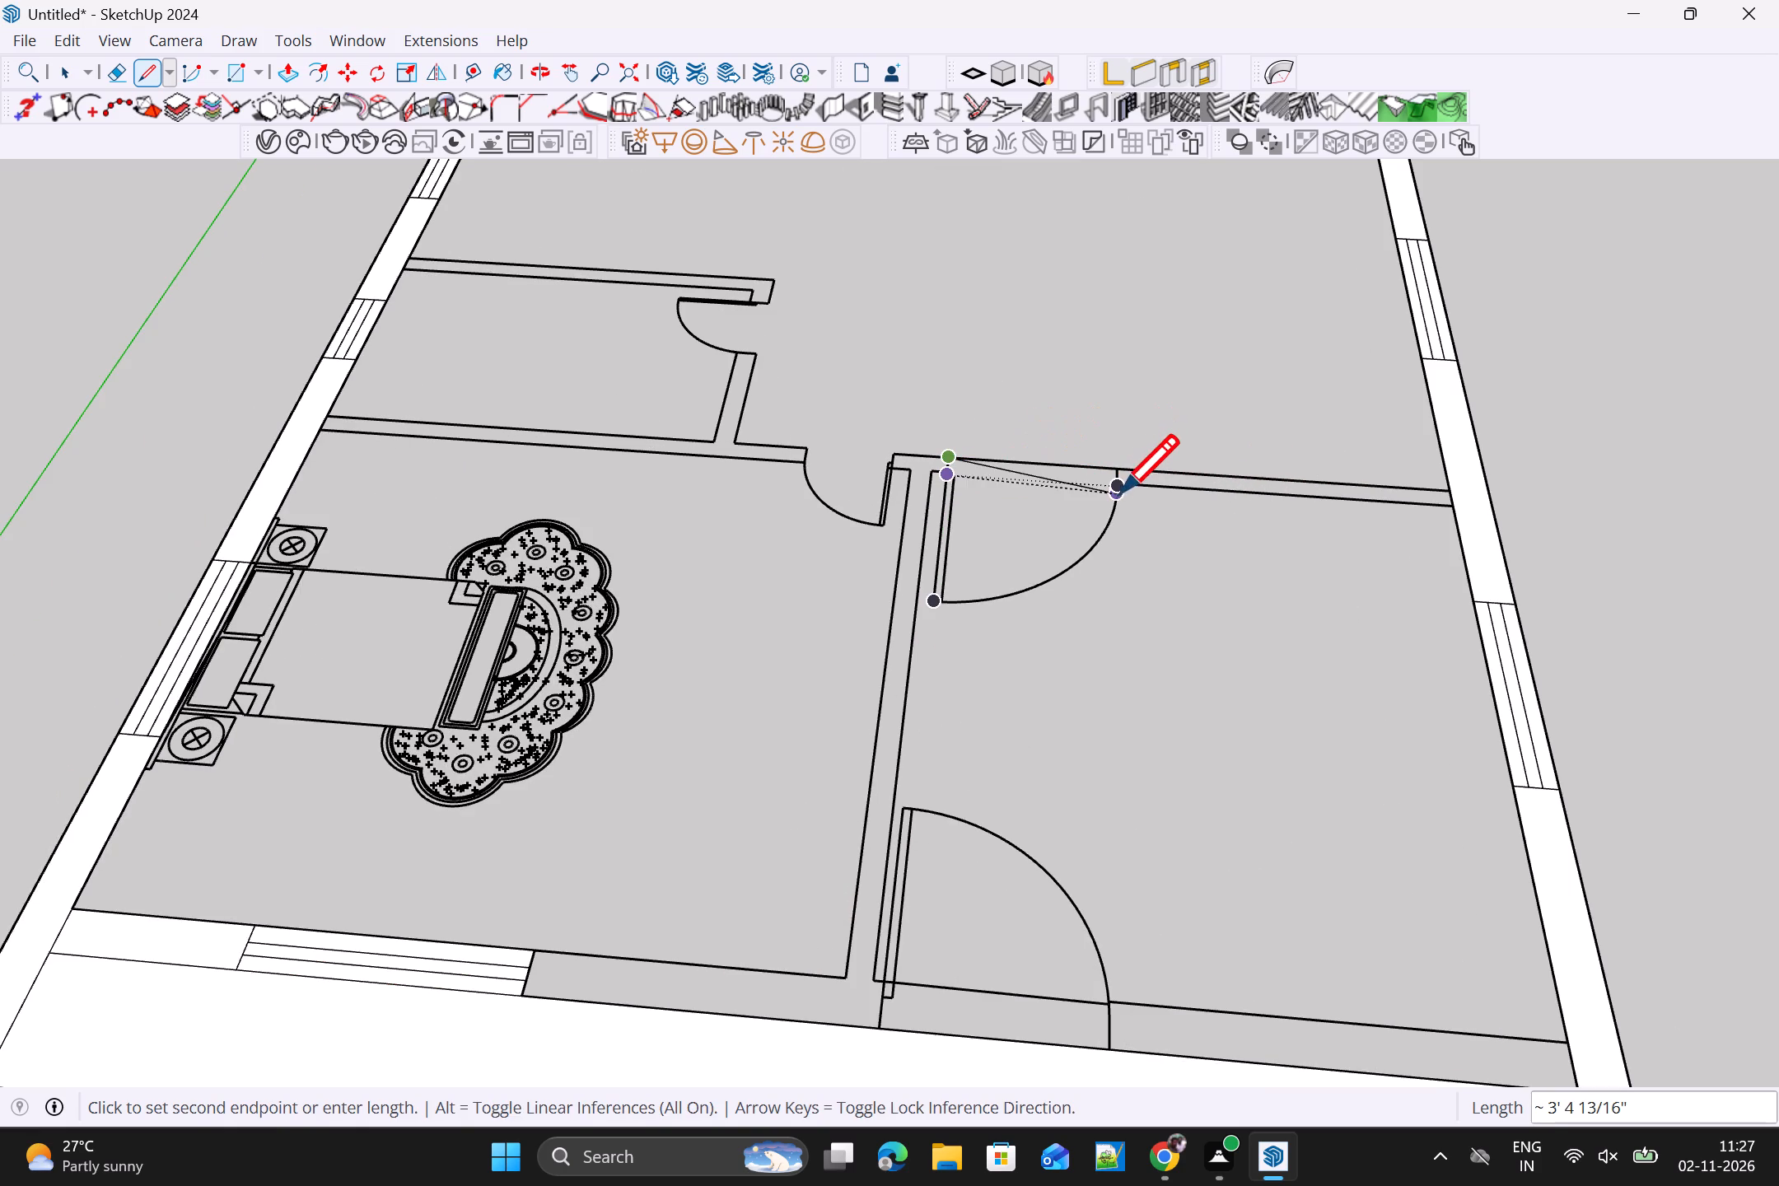
scroll(1123, 490, up, 8)
key(space)
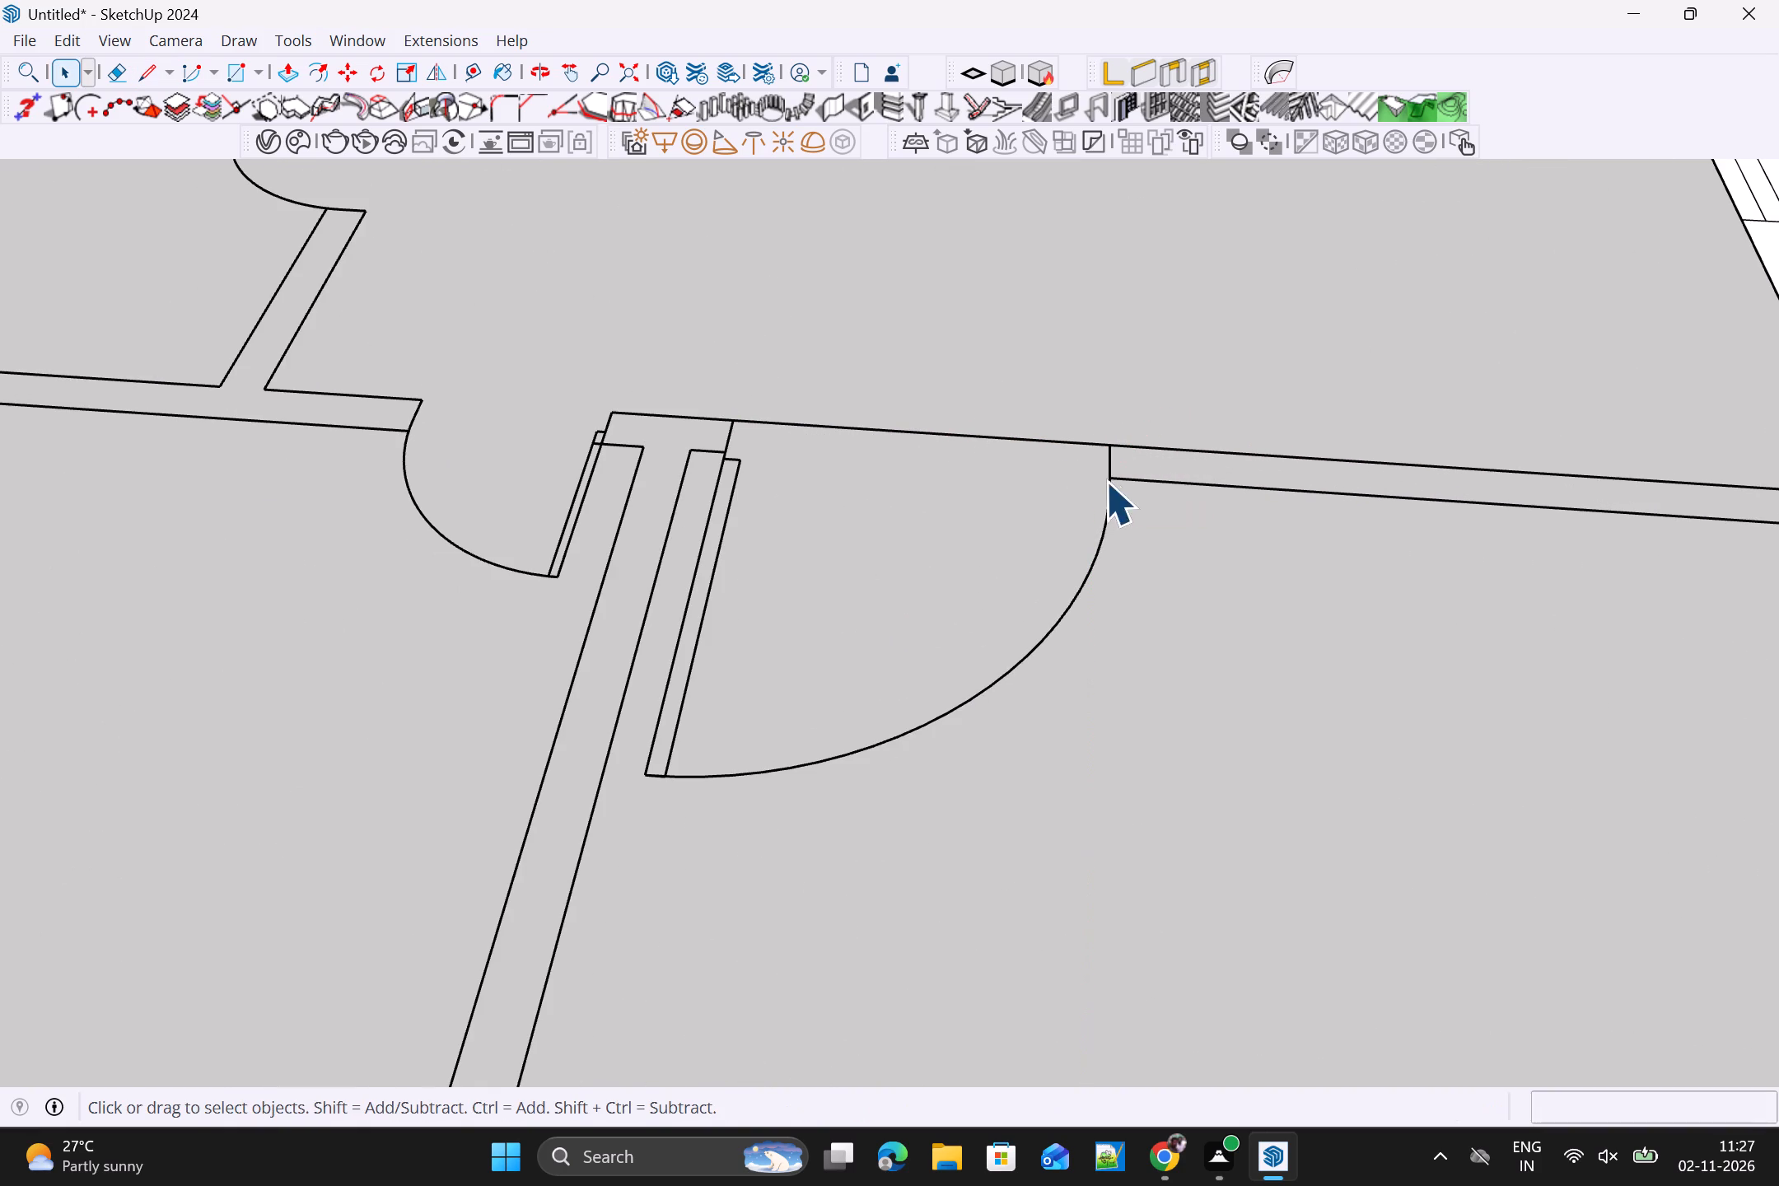
key(l)
click(1106, 478)
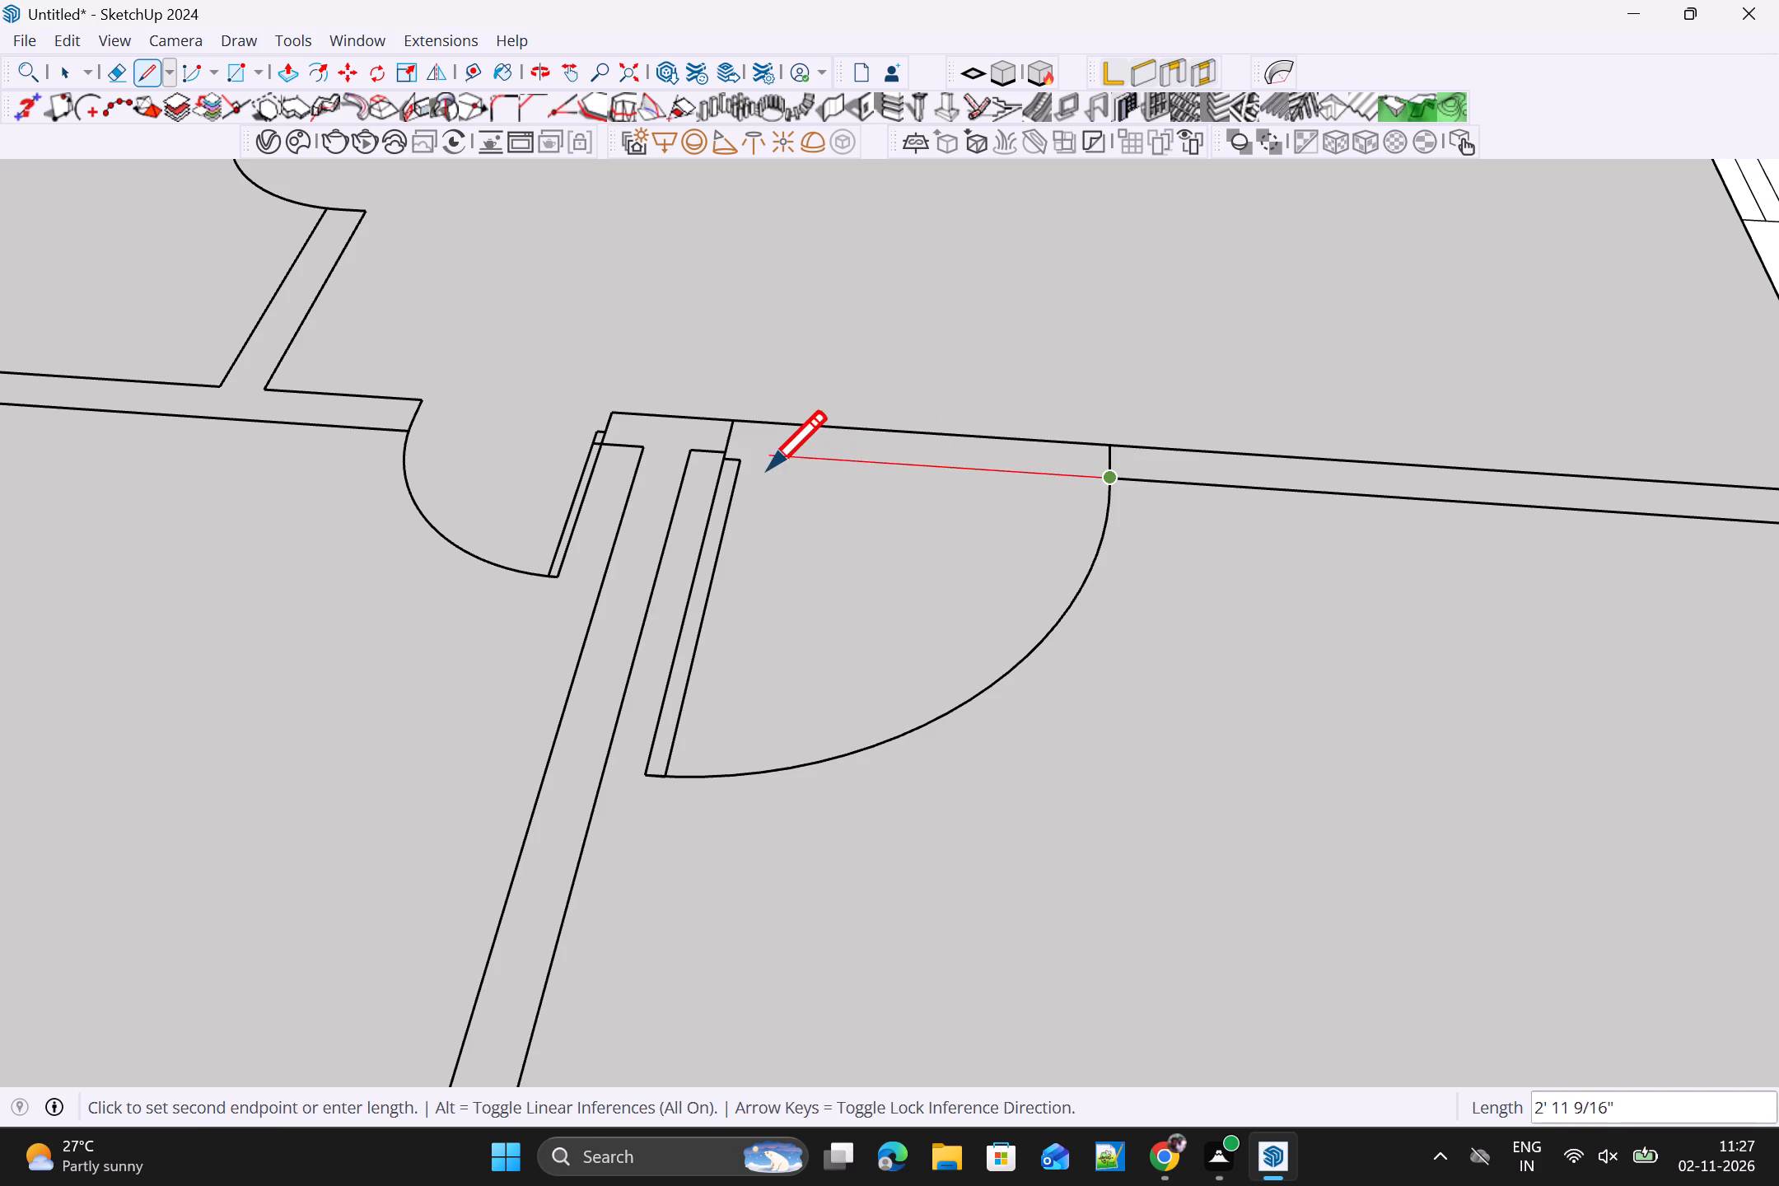
click(724, 453)
key(space)
scroll(974, 472, down, 6)
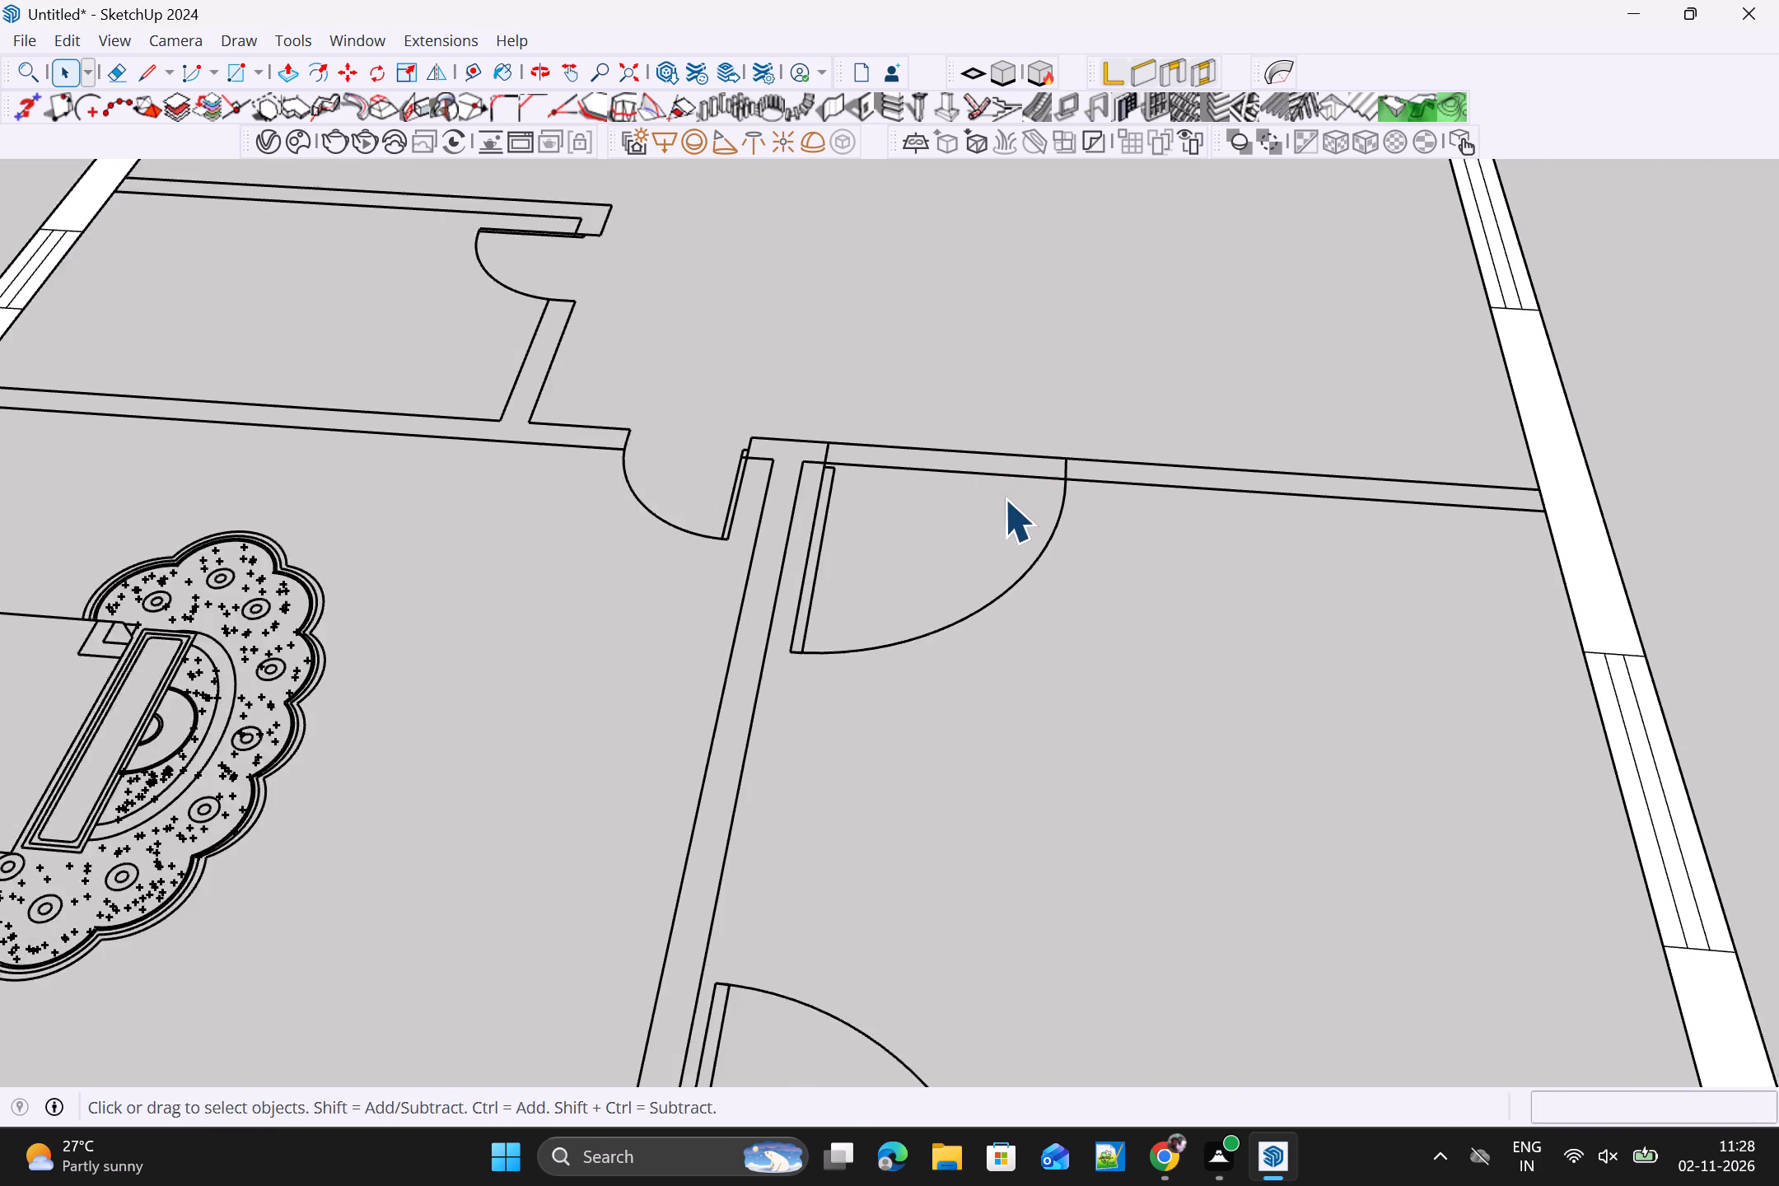
Draw two lines across the small middle bathroom's door opening, about 1' 8" and 1' 9" long, to continue both wall faces.
key(l)
scroll(1001, 481, down, 4)
scroll(721, 301, up, 4)
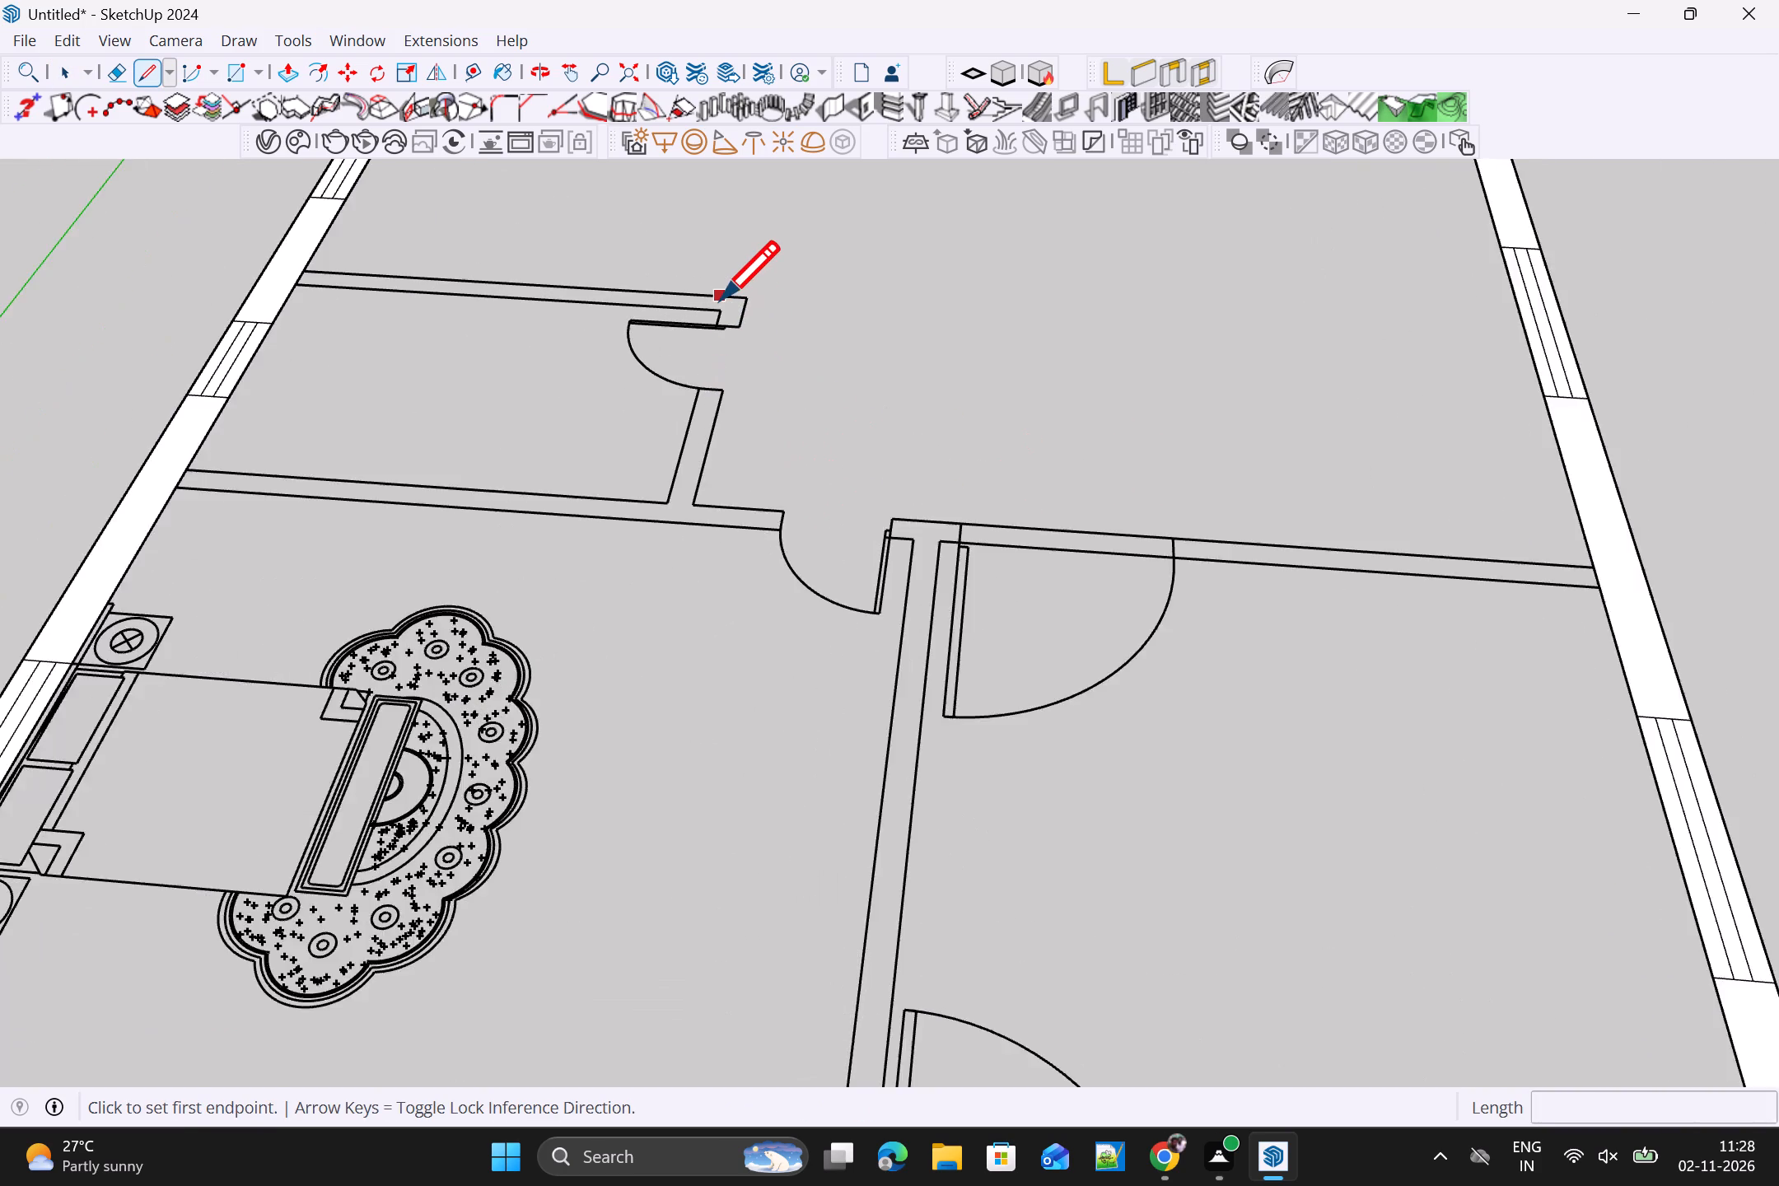
scroll(721, 300, up, 4)
click(714, 341)
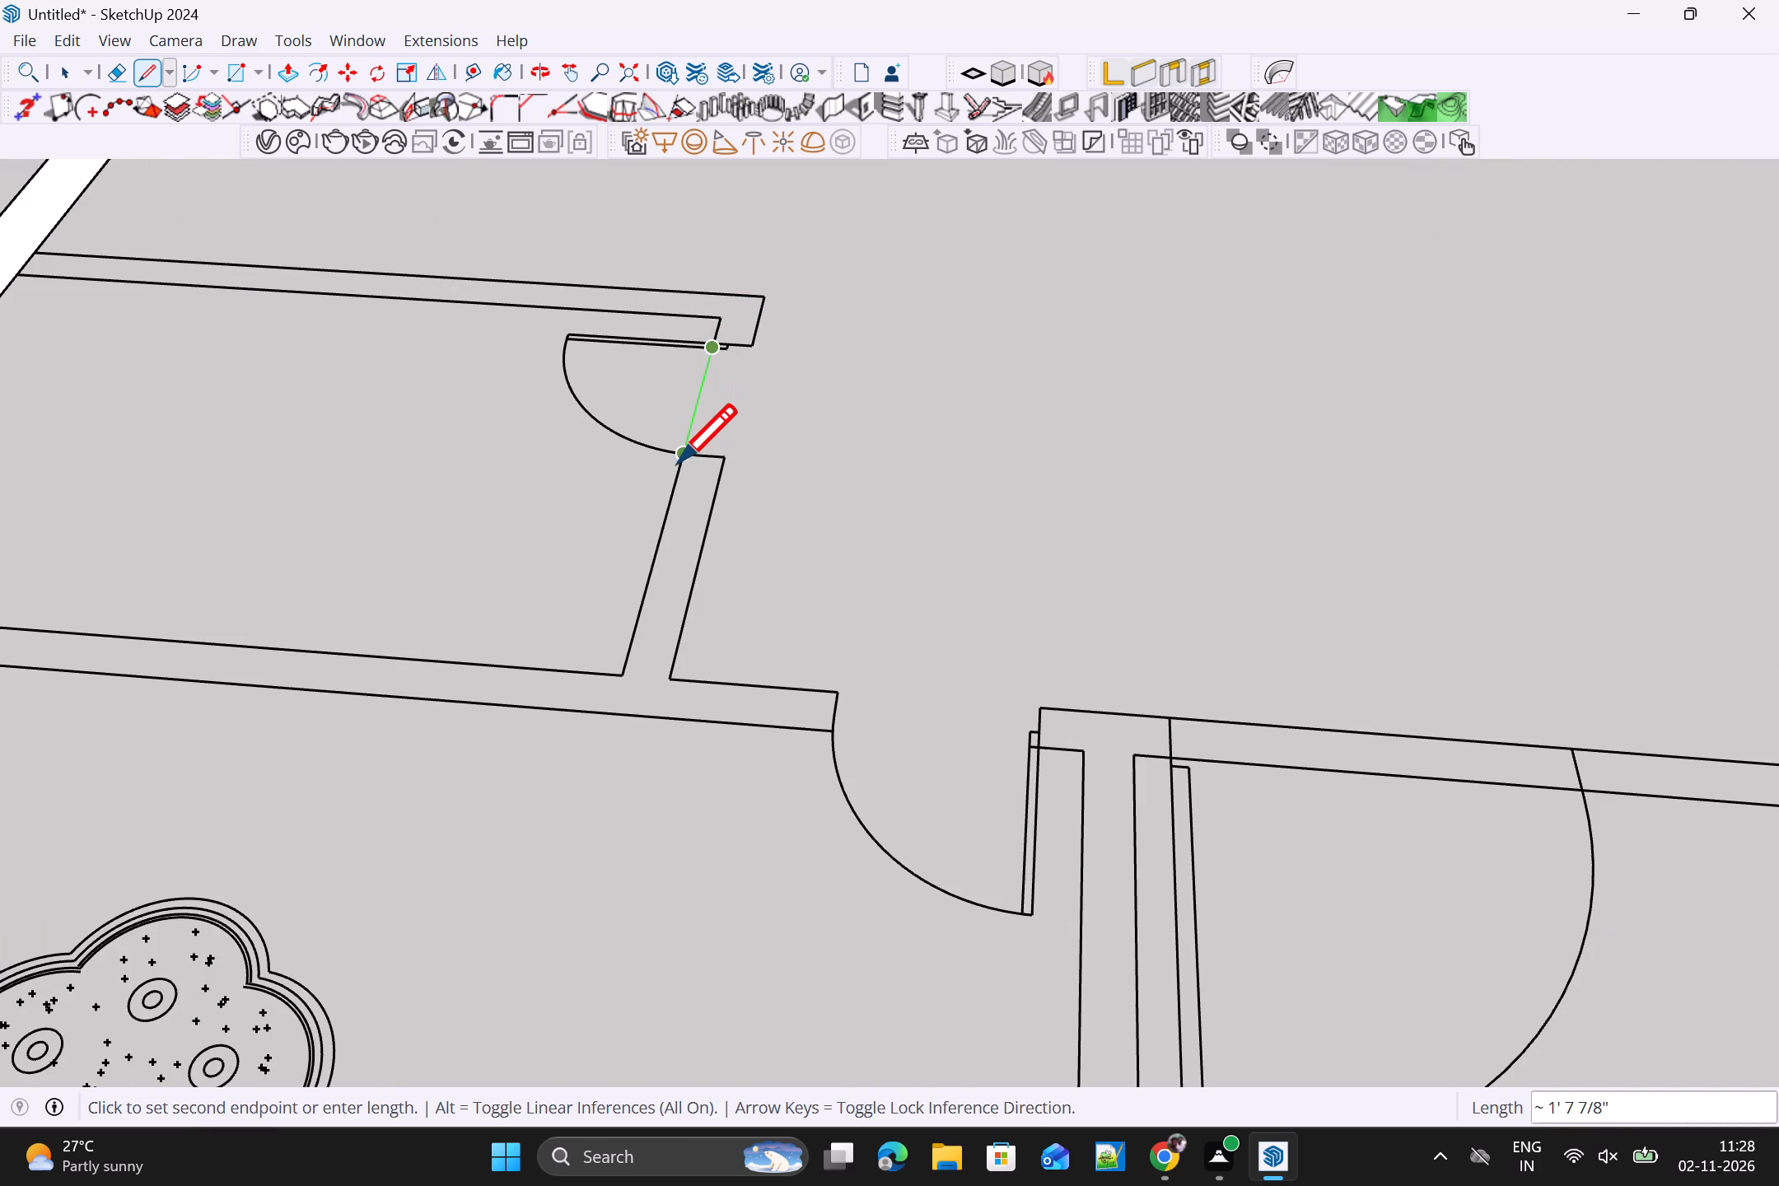
click(678, 463)
key(space)
key(l)
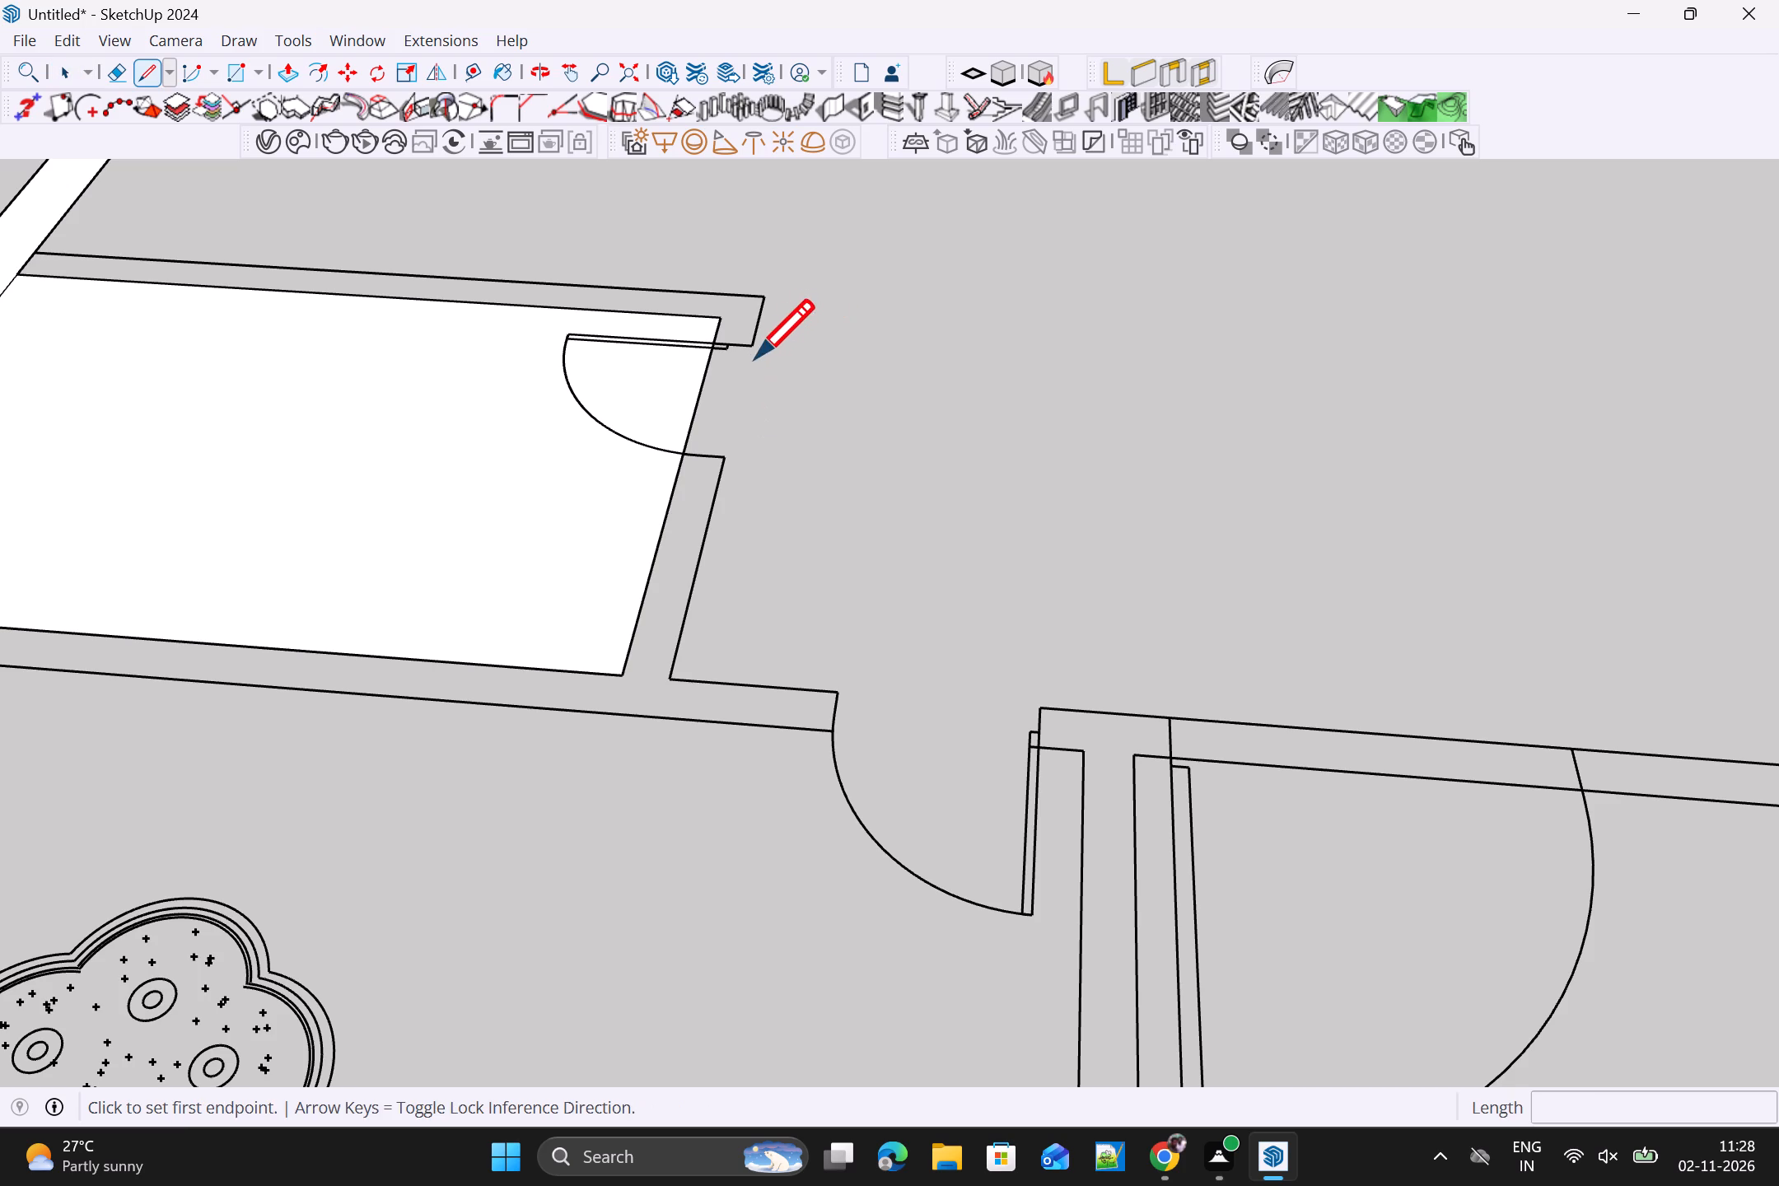
click(754, 343)
click(728, 460)
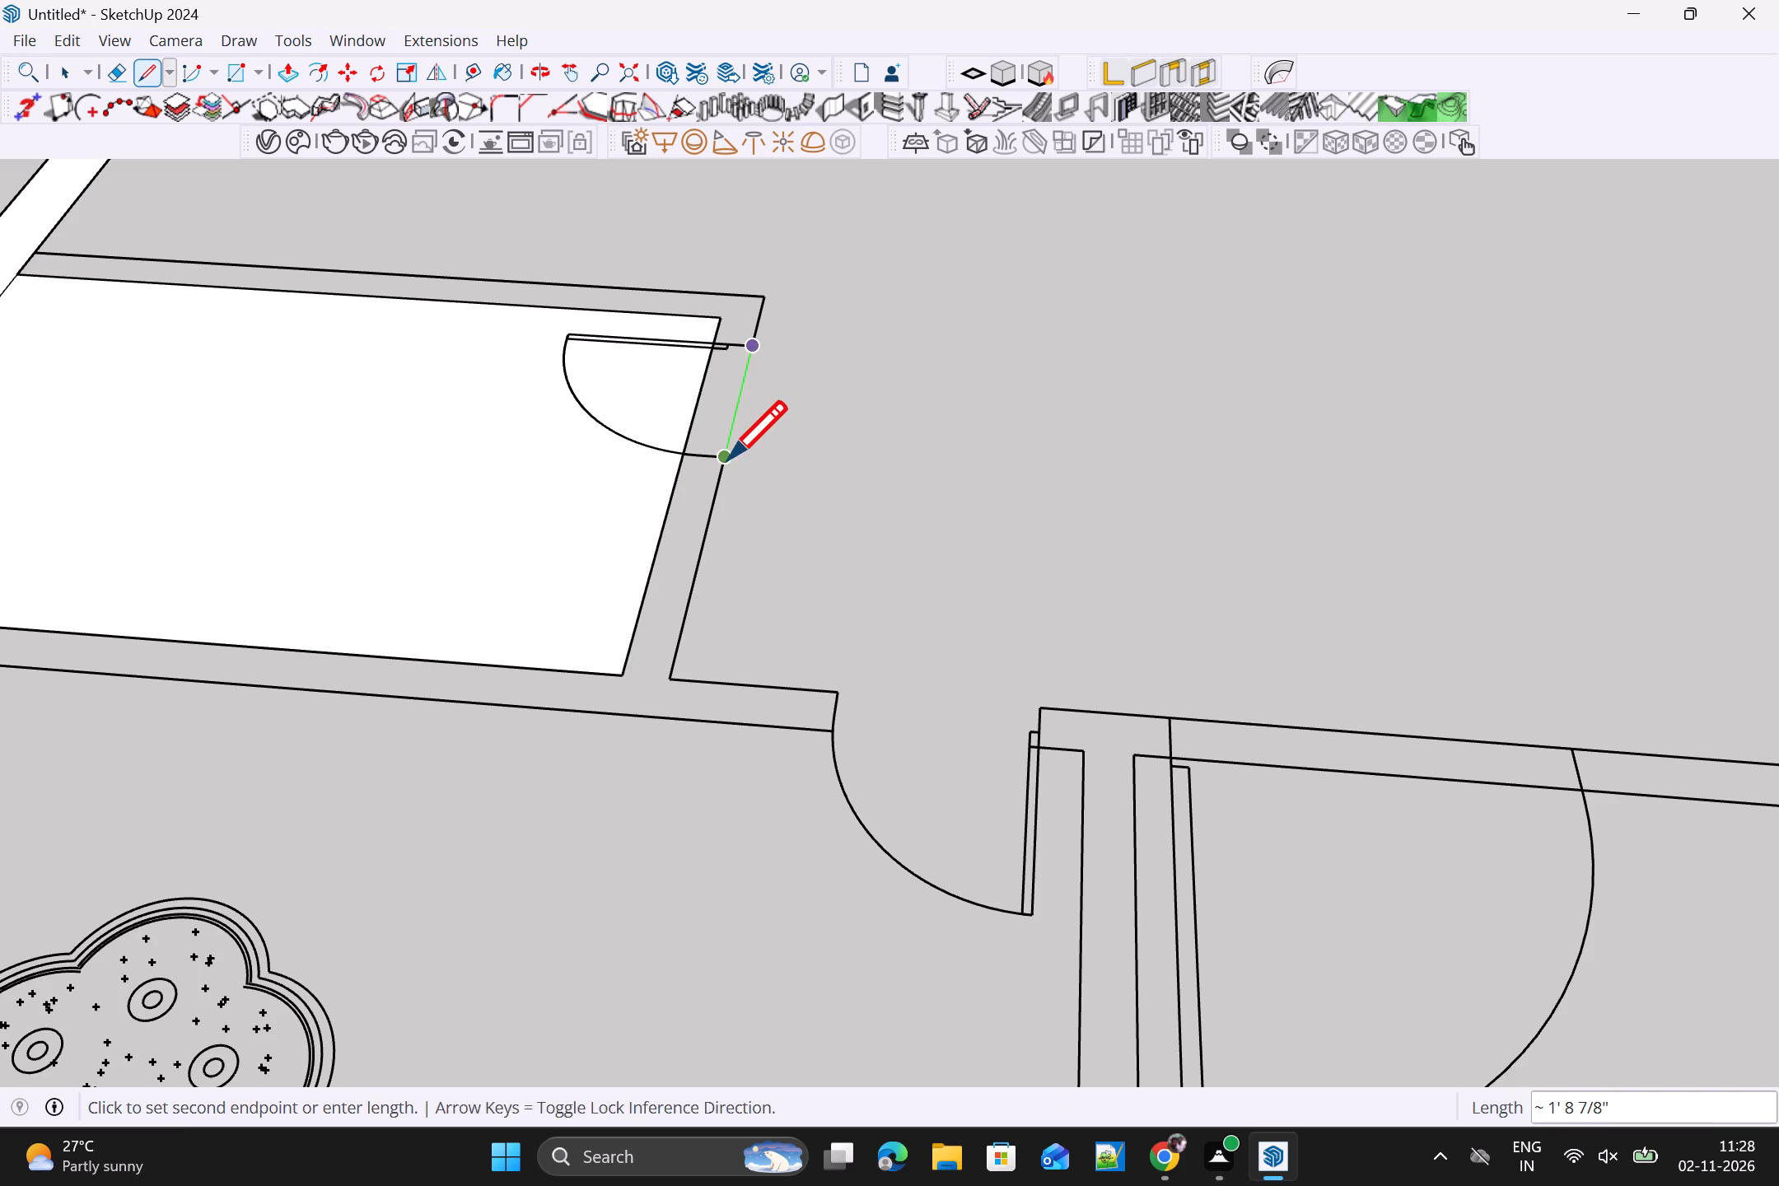
scroll(735, 460, down, 12)
key(space)
key(space)
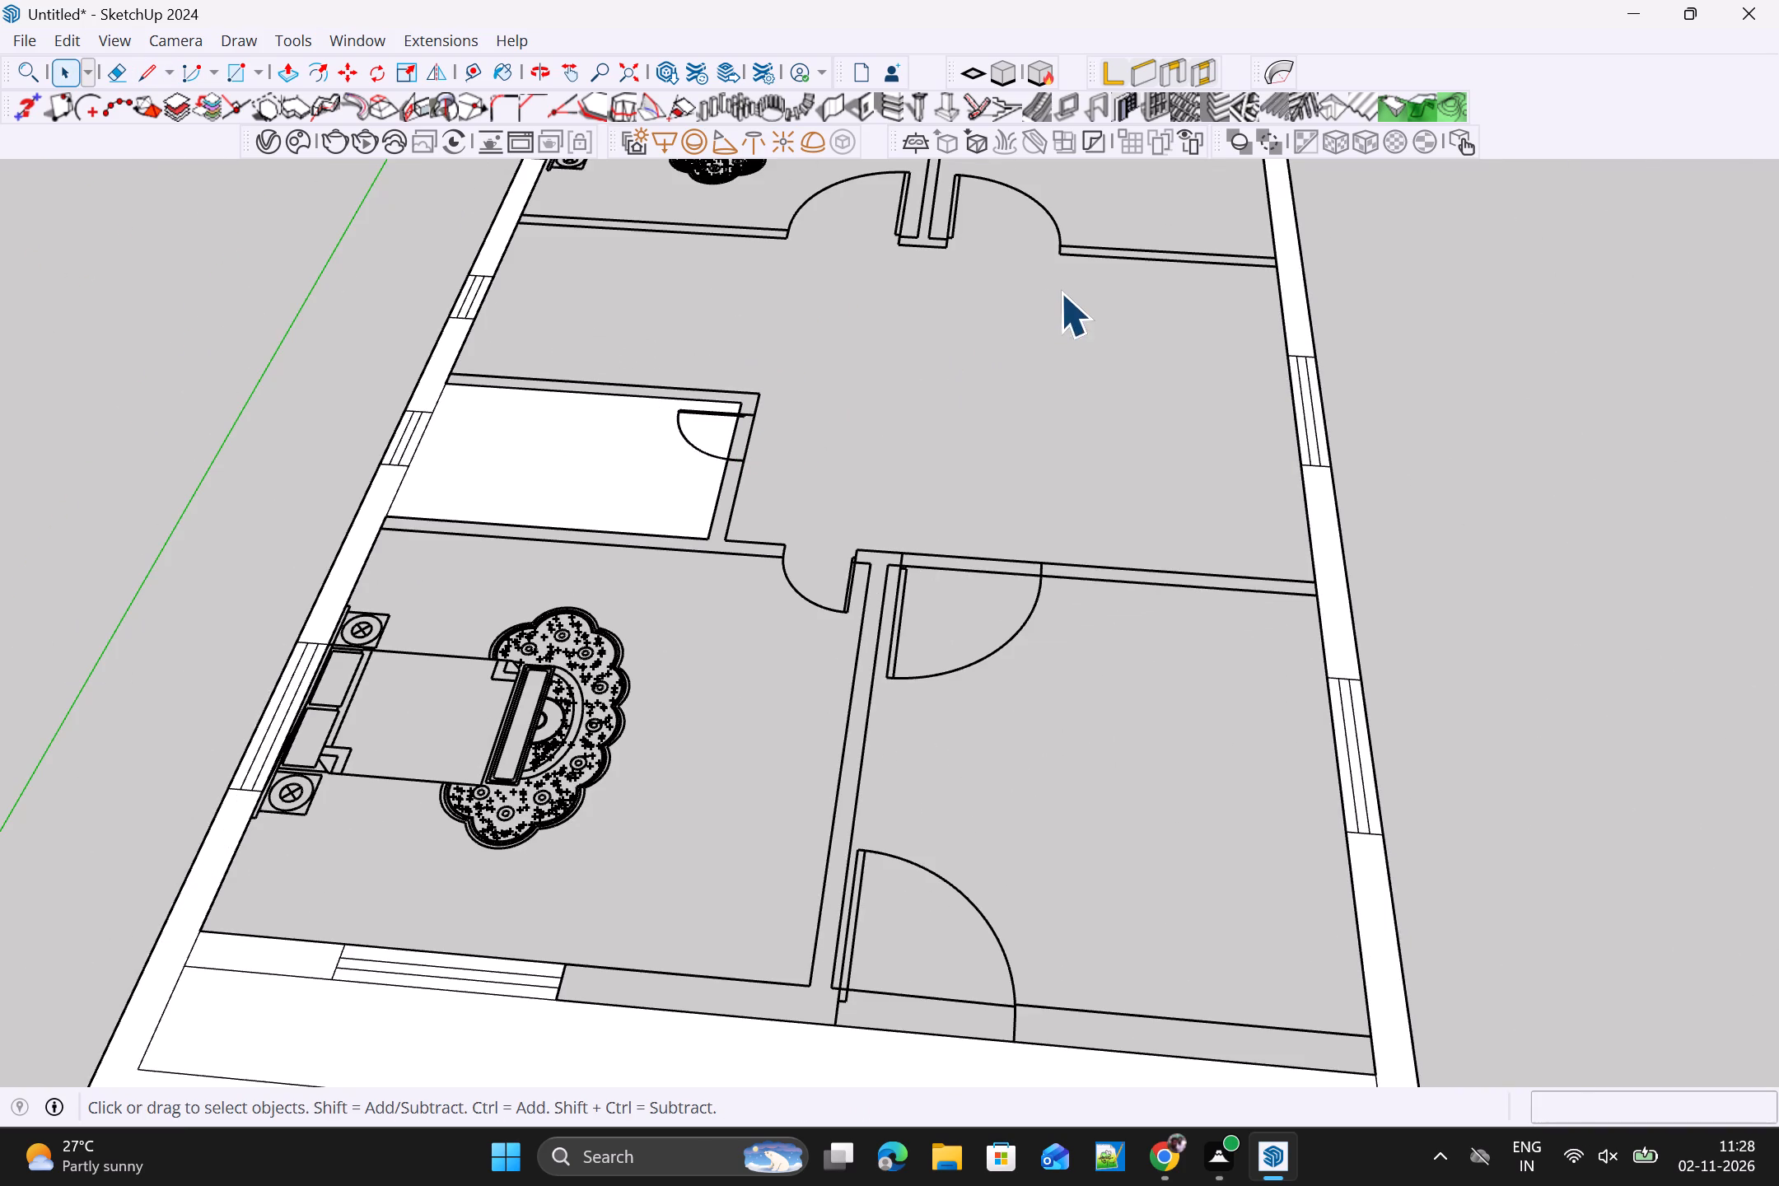
Draw two lines across the front bedroom's door opening, about 1' 8" and 1' 9" long, to continue both wall faces.
key(l)
scroll(848, 517, up, 8)
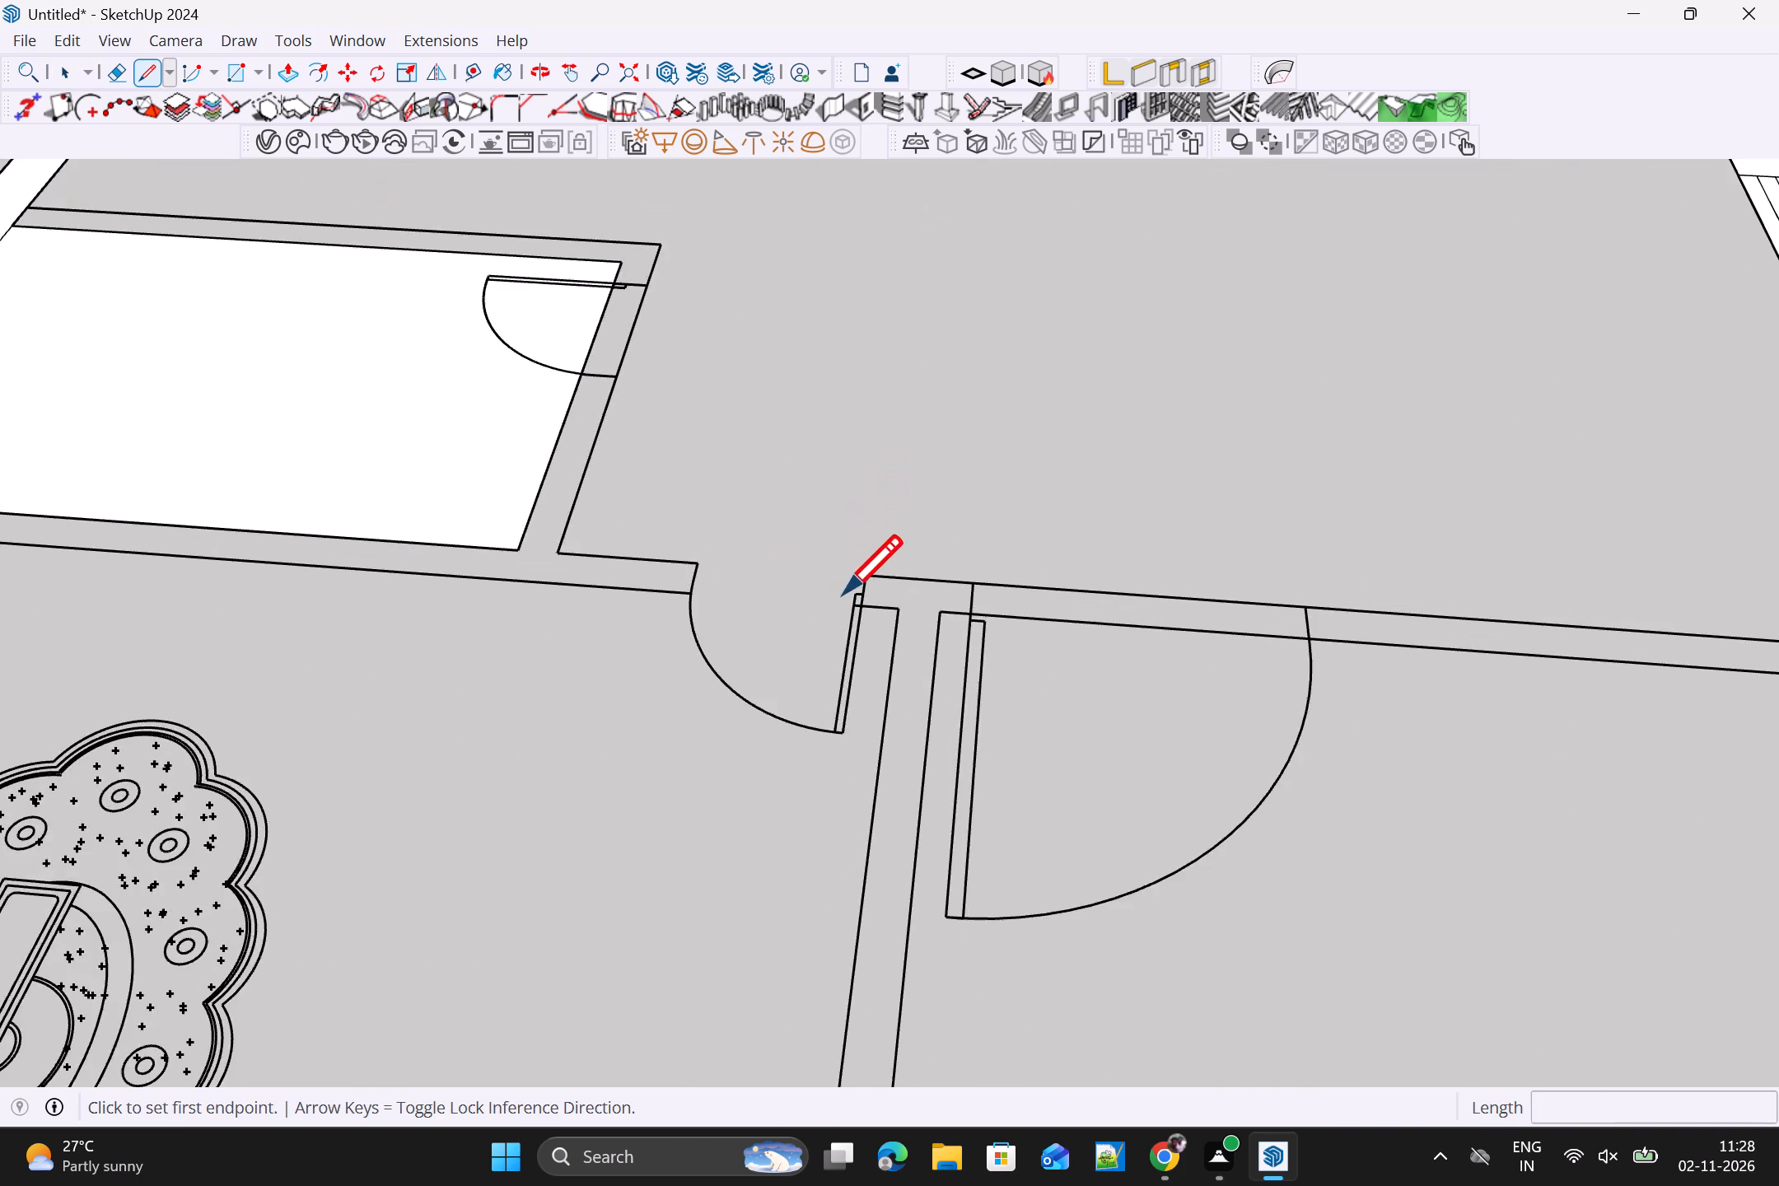
scroll(843, 600, up, 4)
drag(753, 613, 772, 614)
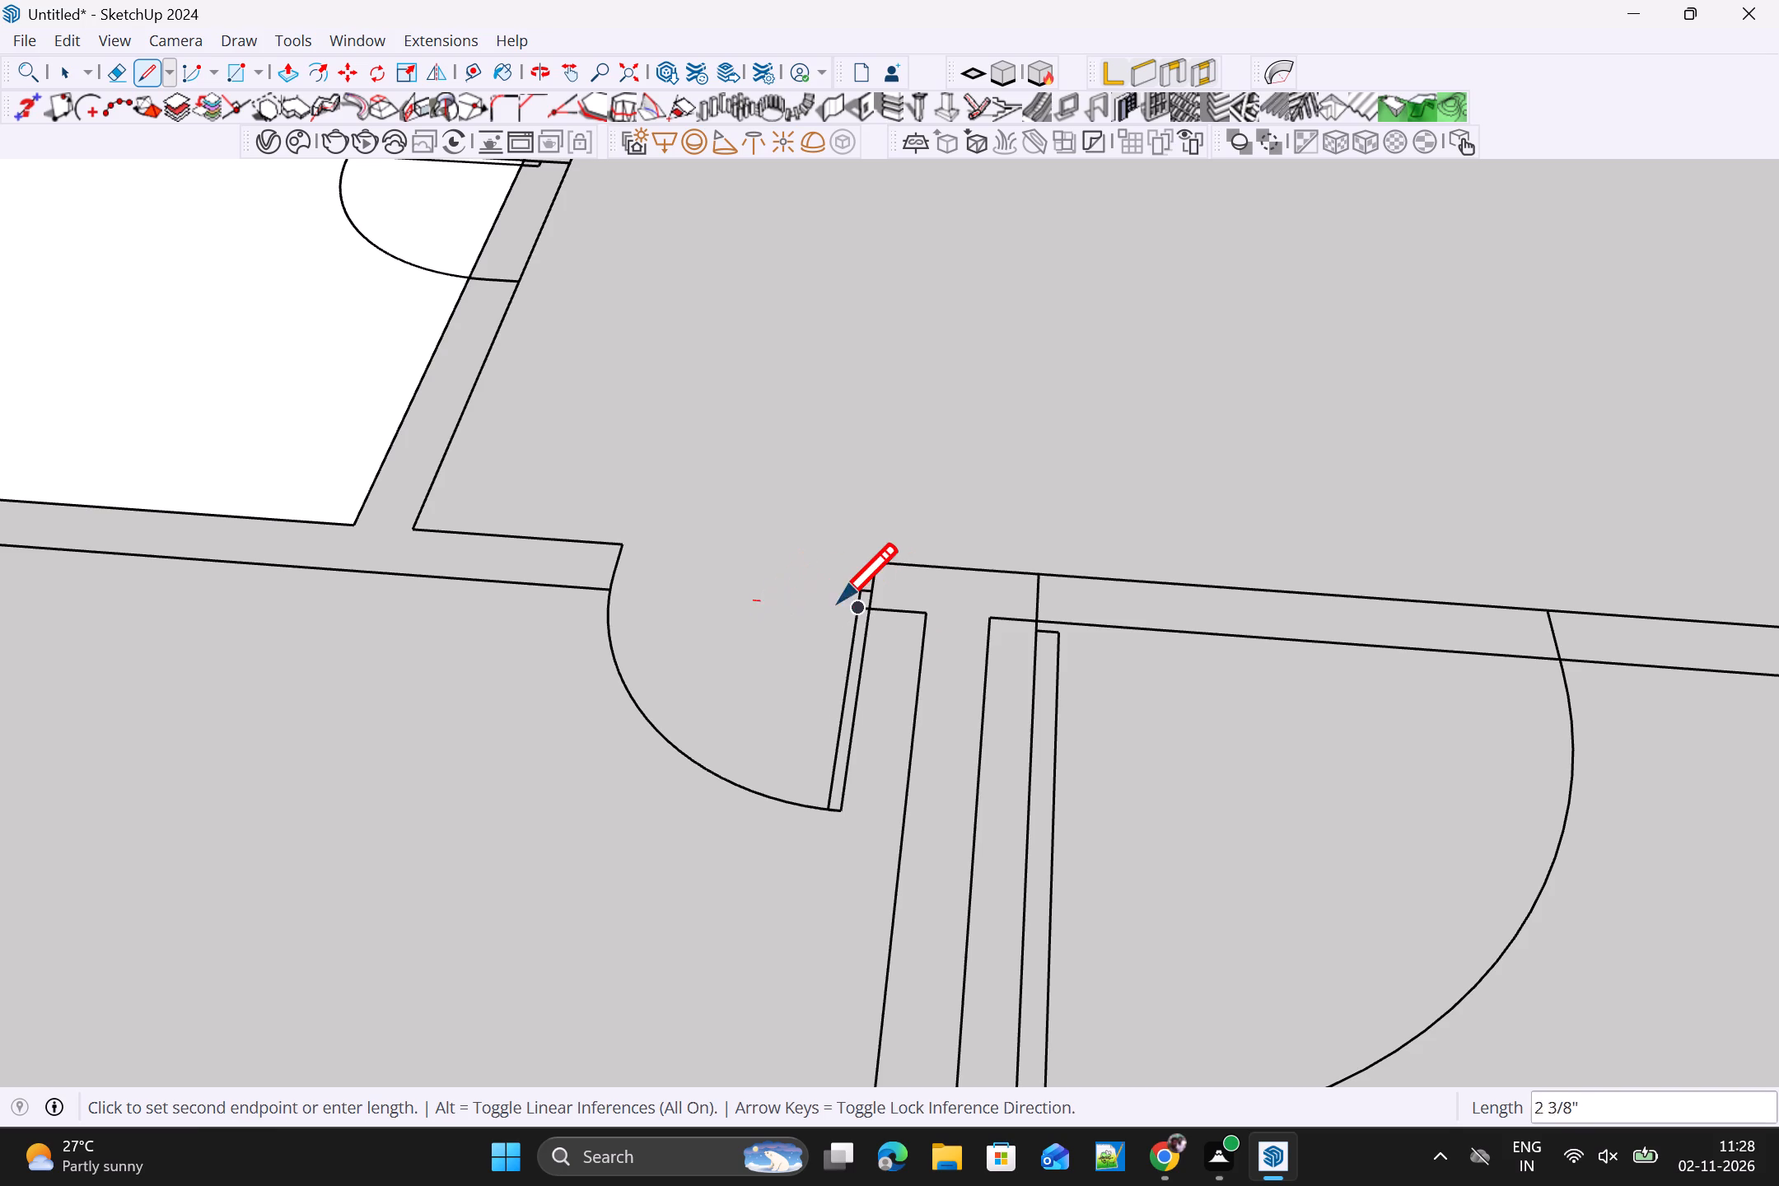
key(Escape)
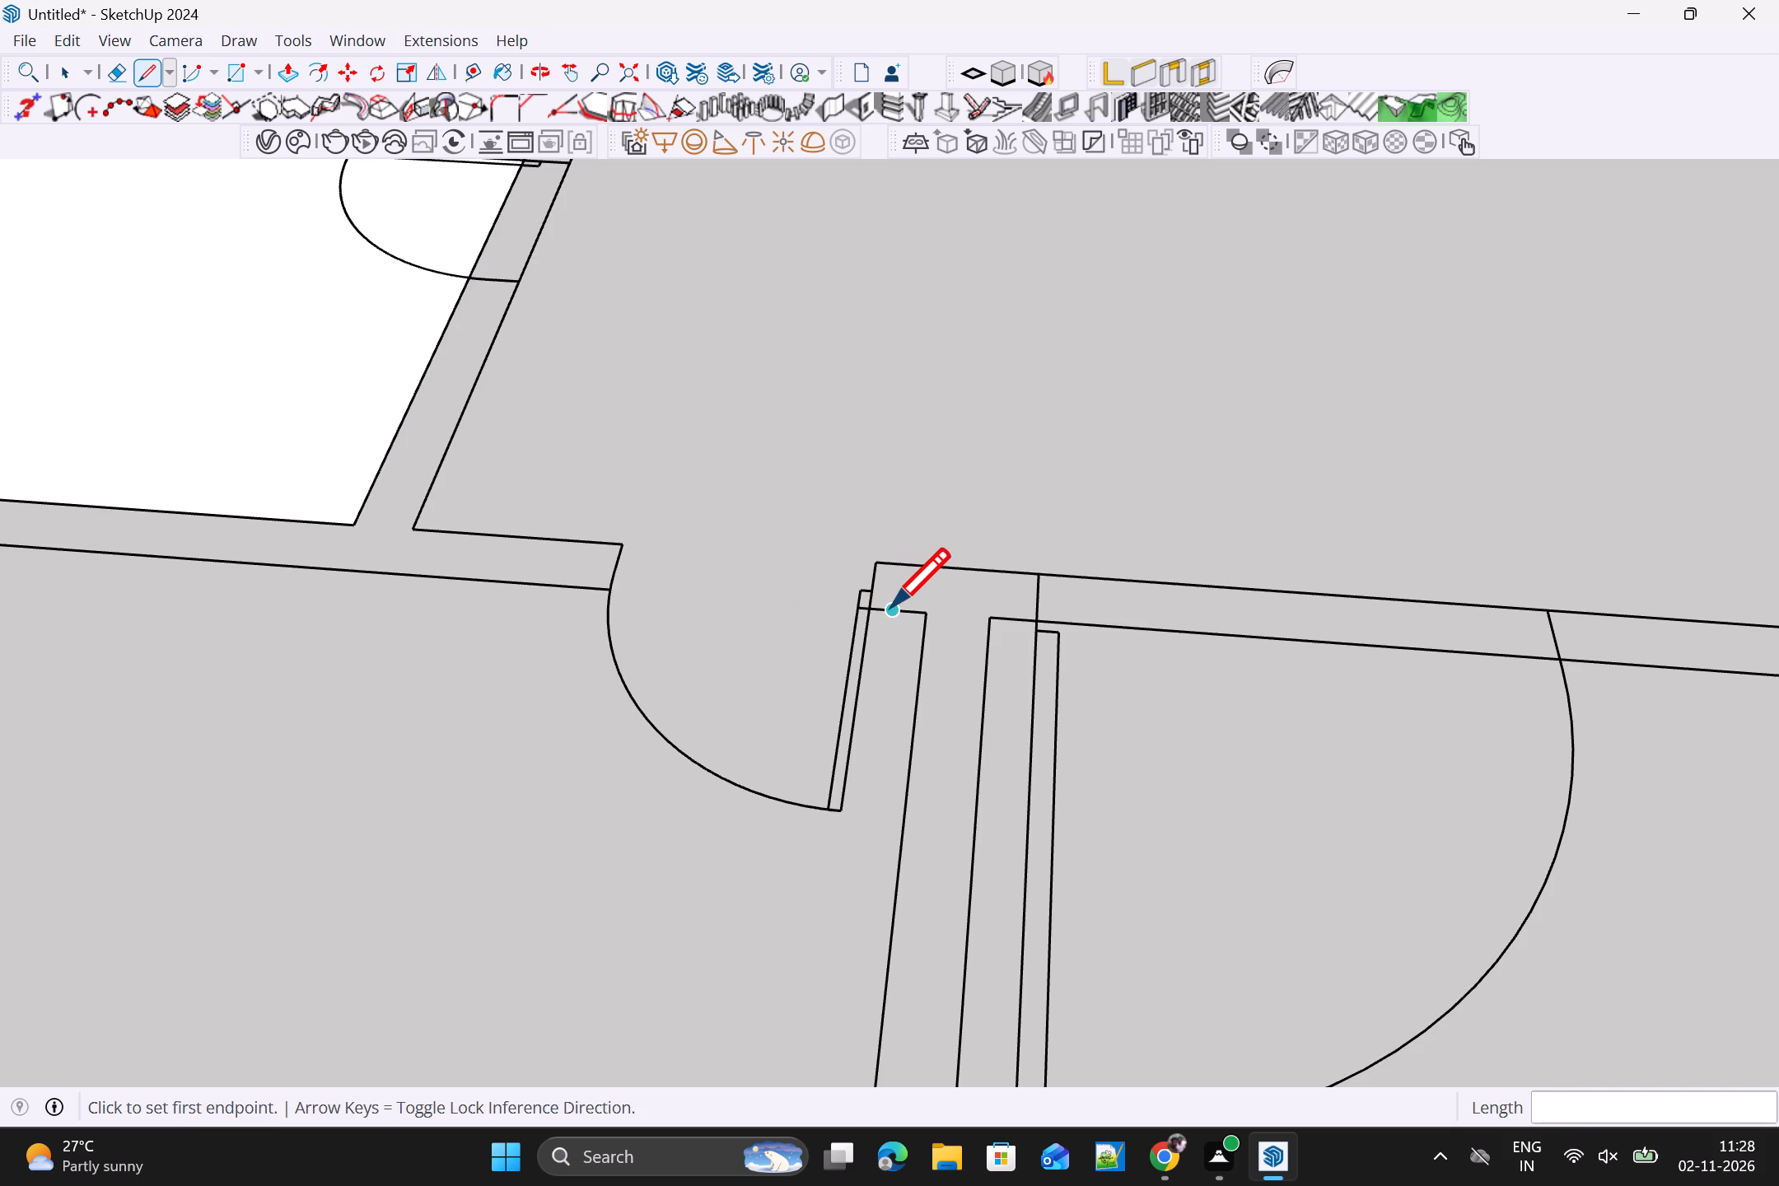
key(l)
scroll(866, 603, up, 3)
click(852, 609)
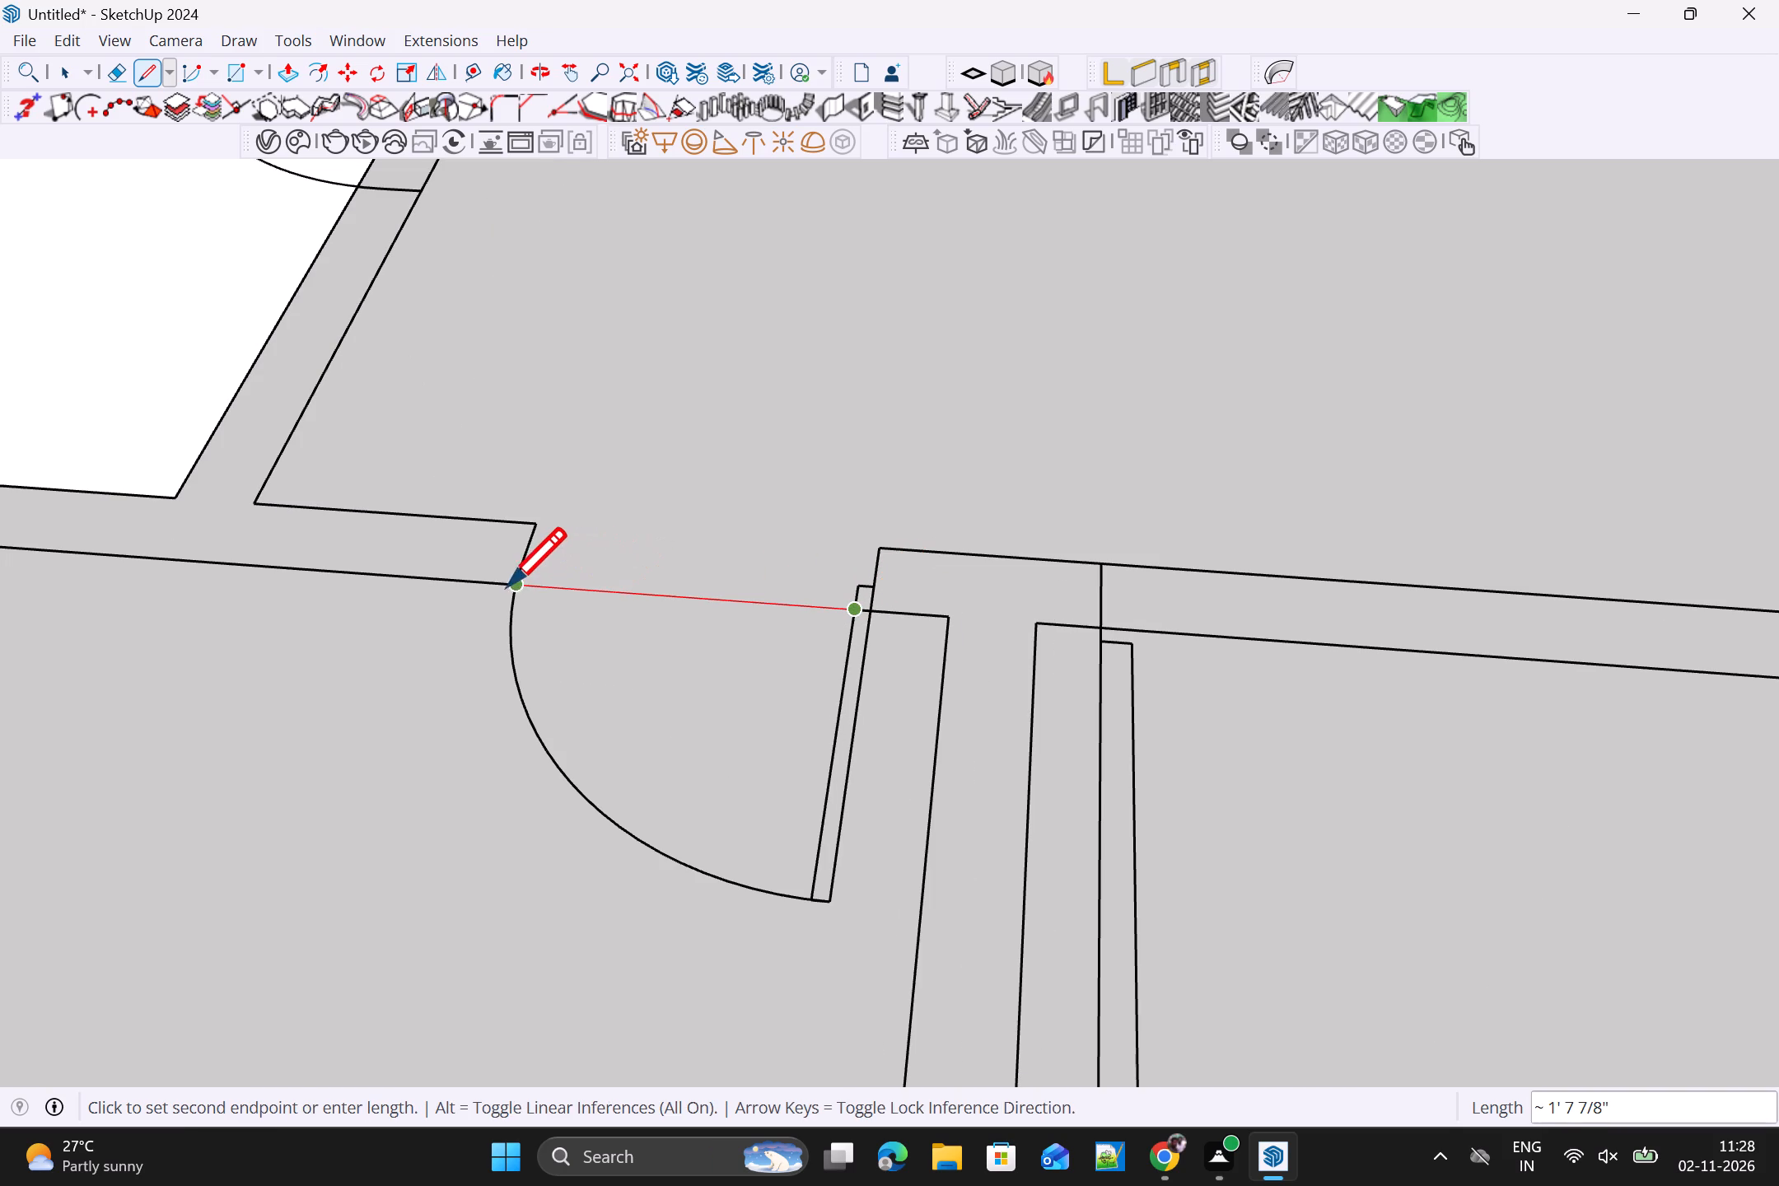
click(518, 586)
key(space)
key(l)
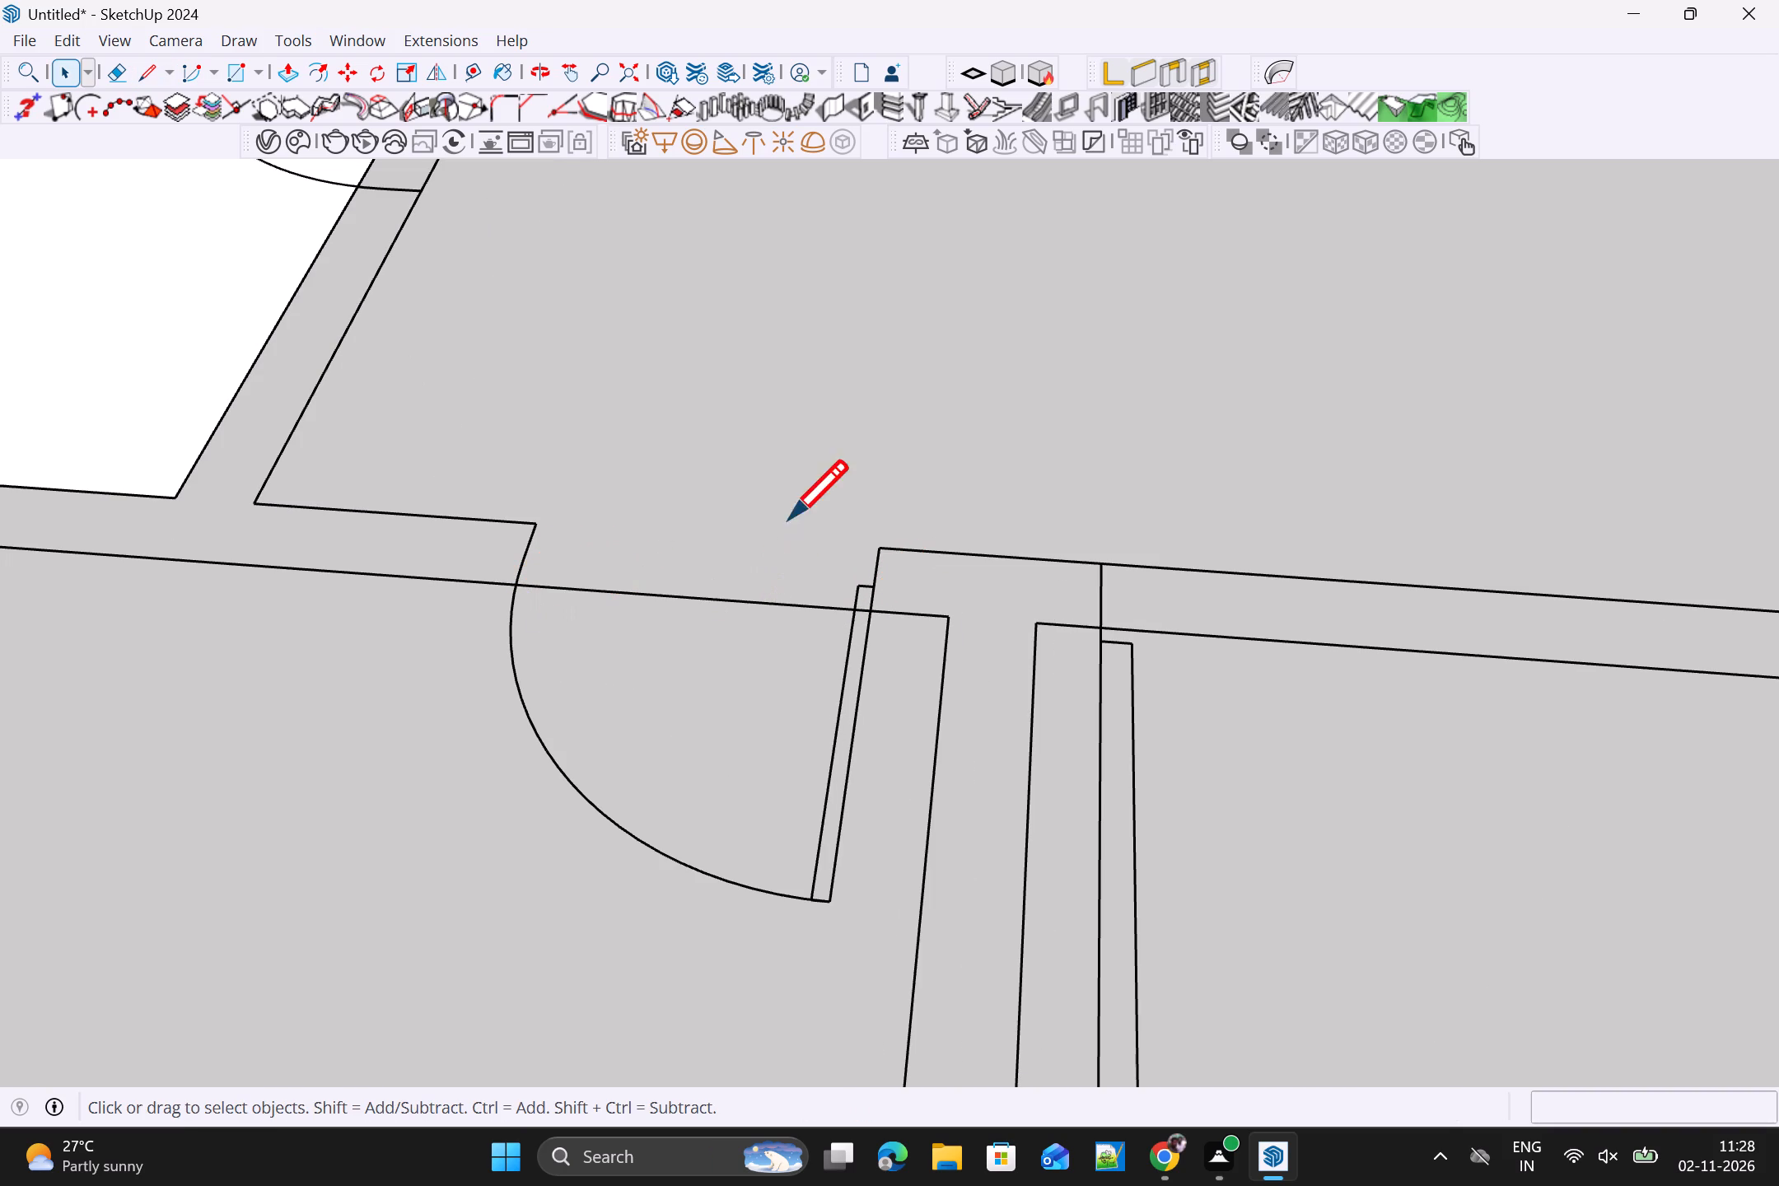
click(885, 547)
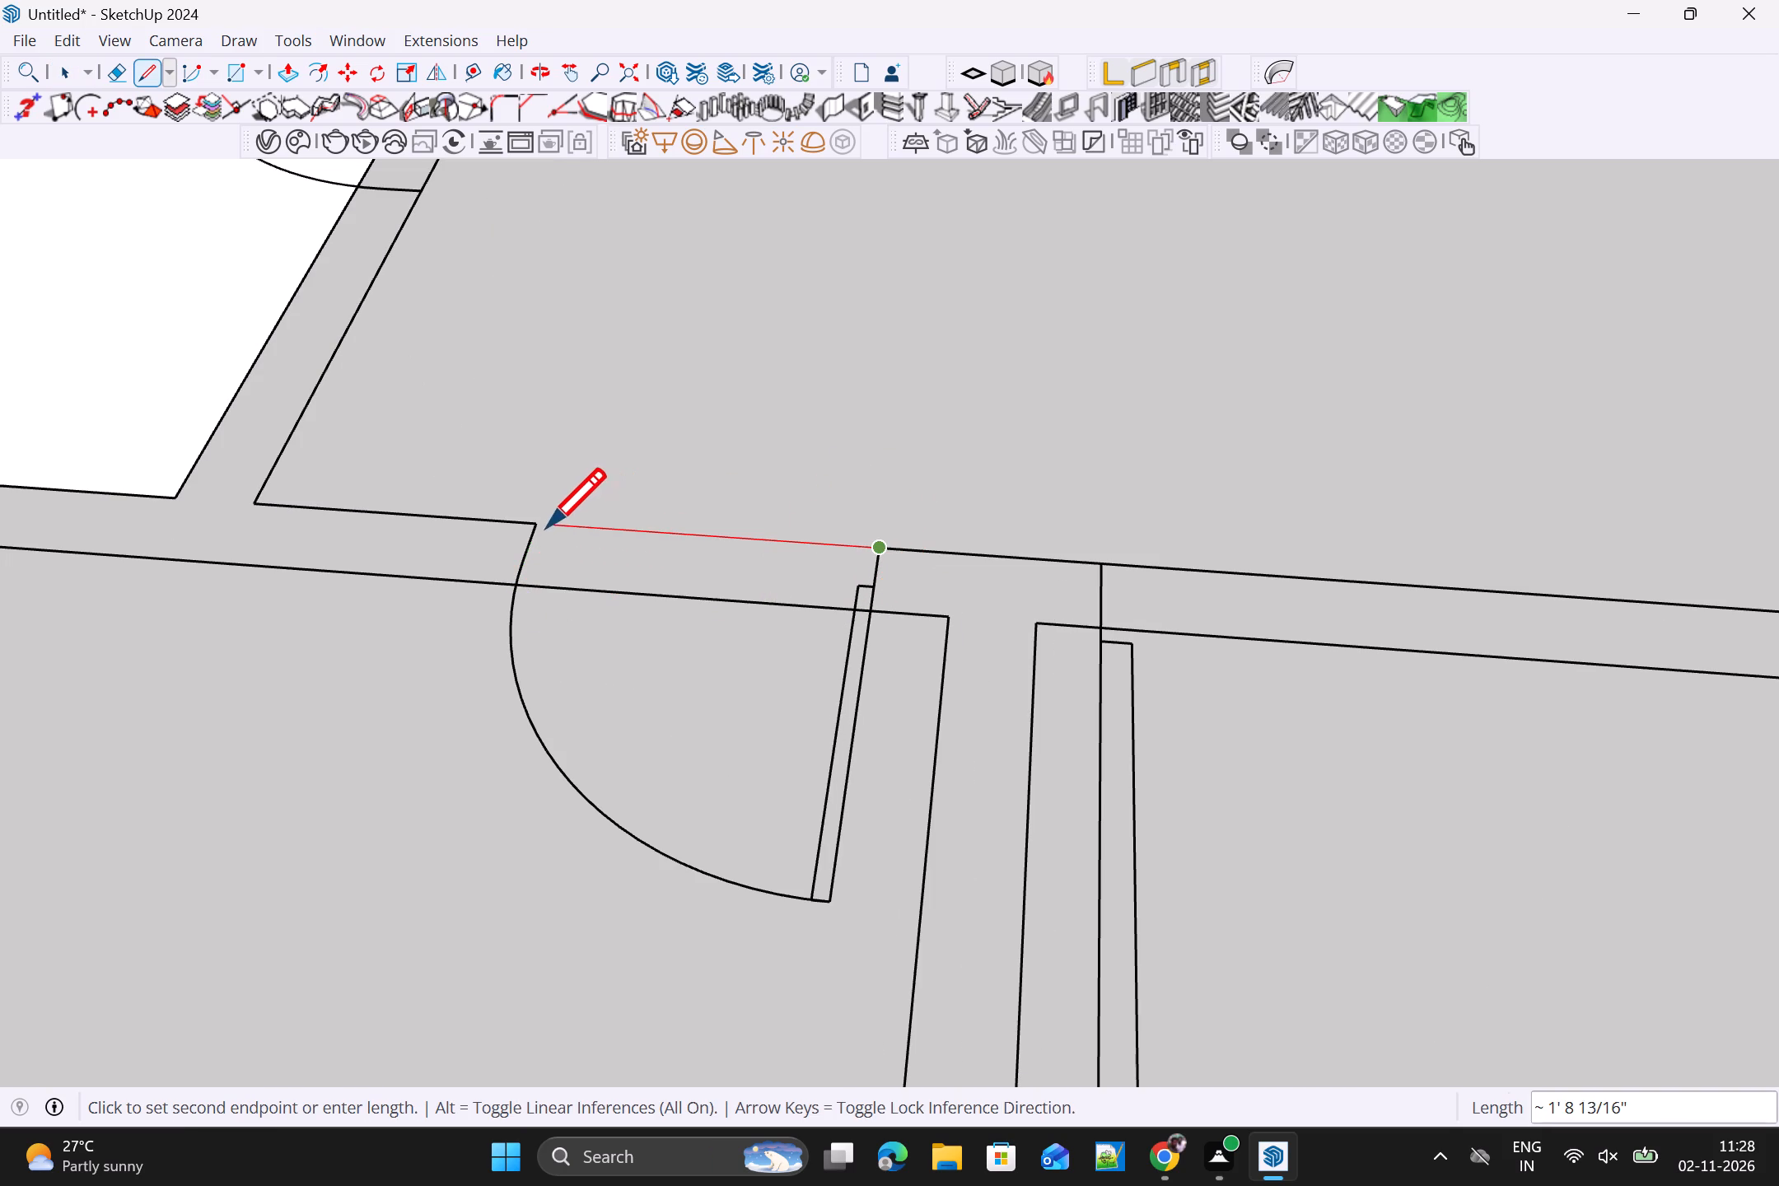
click(542, 520)
key(space)
scroll(787, 536, down, 12)
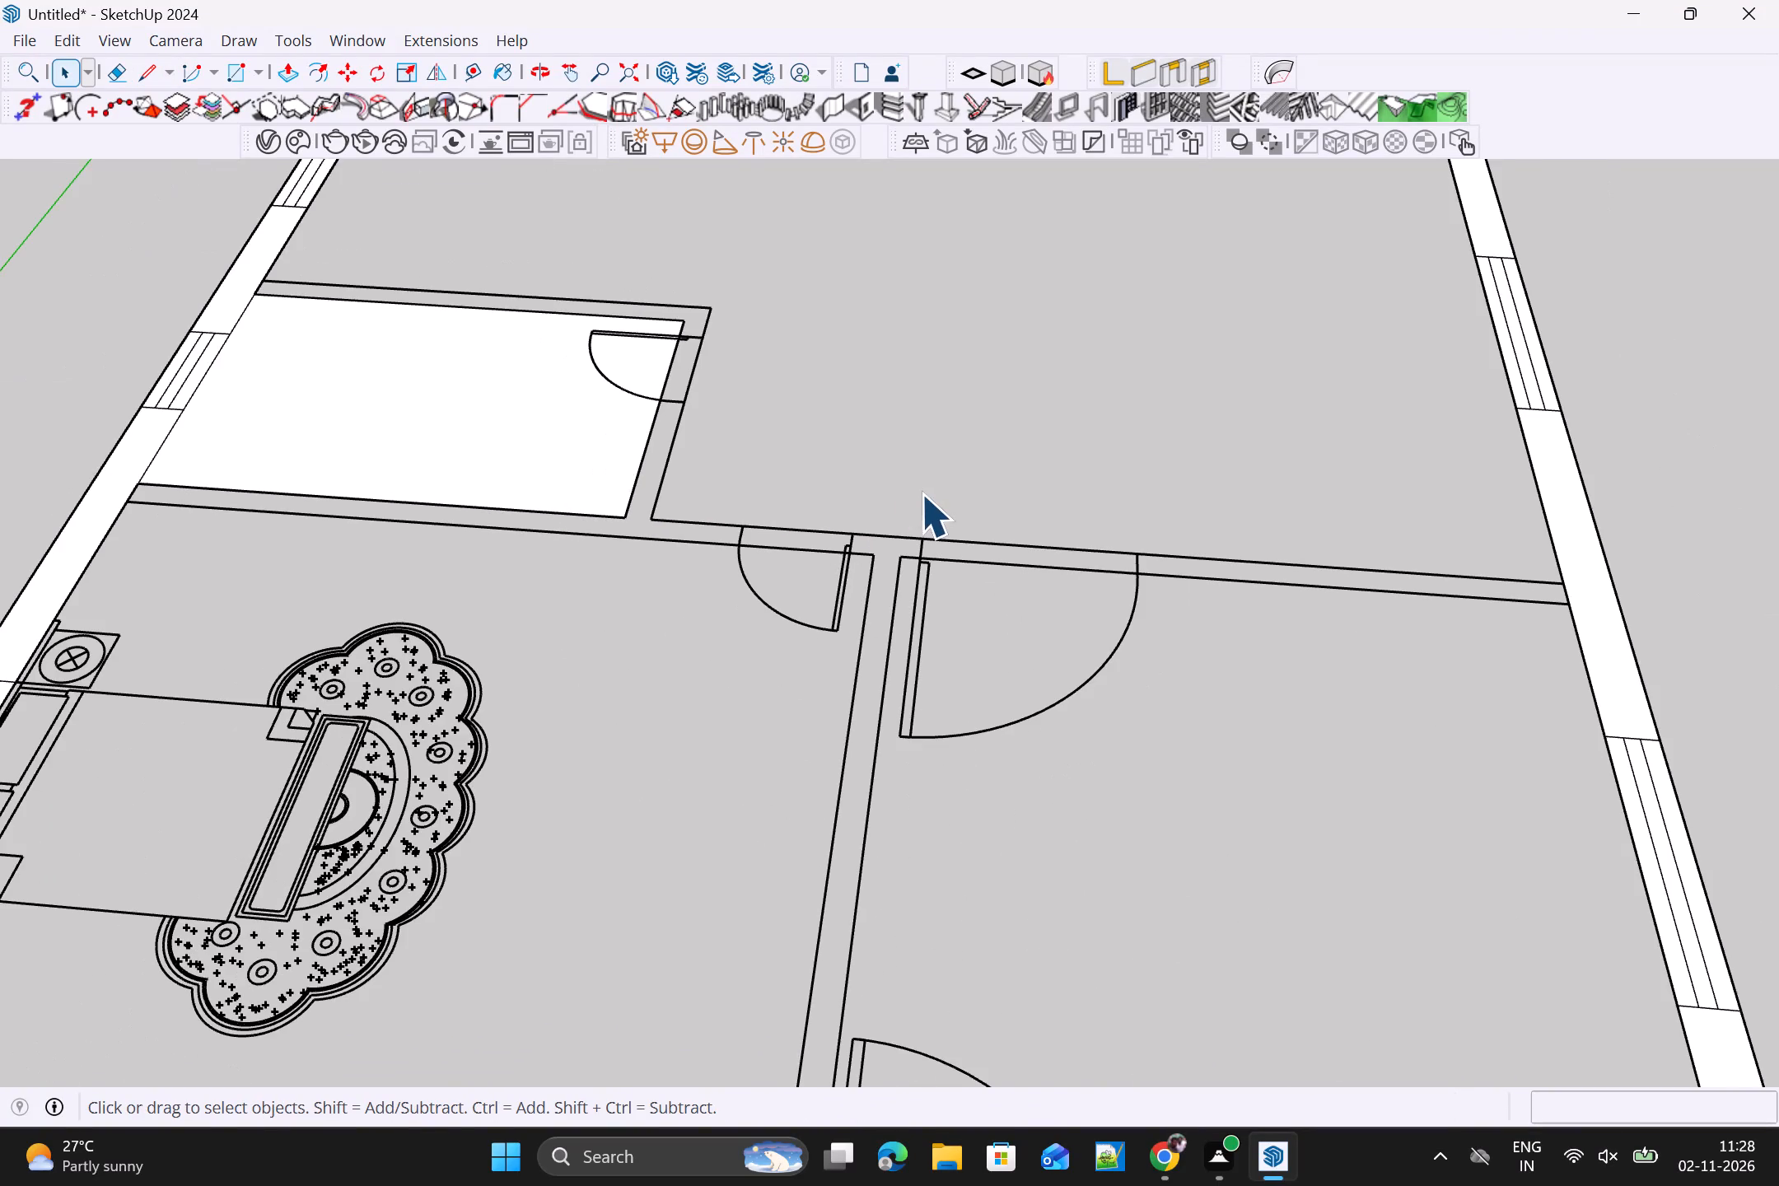
Draw two lines, each 3' 4" long, across the door opening of the rear room beside the back bedroom to continue both wall faces.
middle_drag(921, 493, 782, 952)
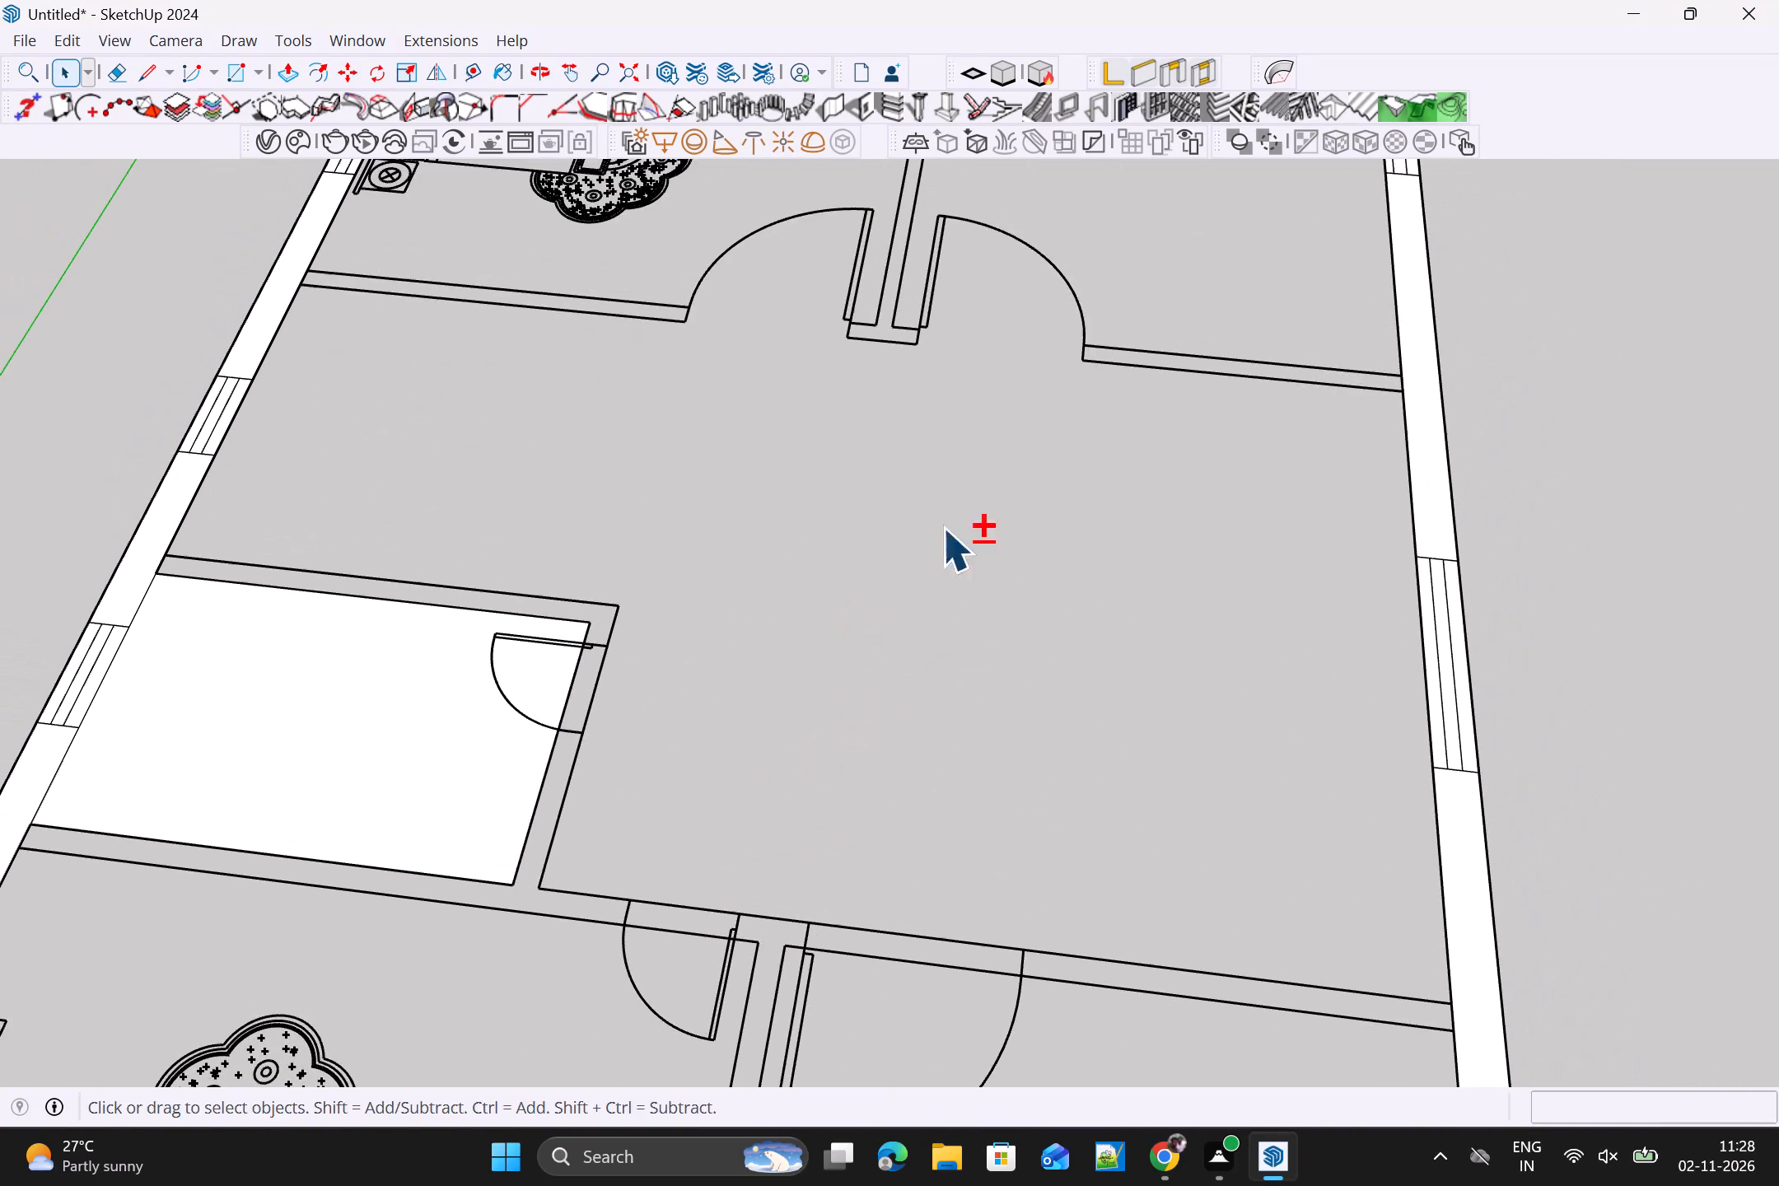
shift+middle_drag(947, 399, 904, 594)
shift+scroll(904, 595, down, 1)
scroll(1013, 563, up, 4)
key(l)
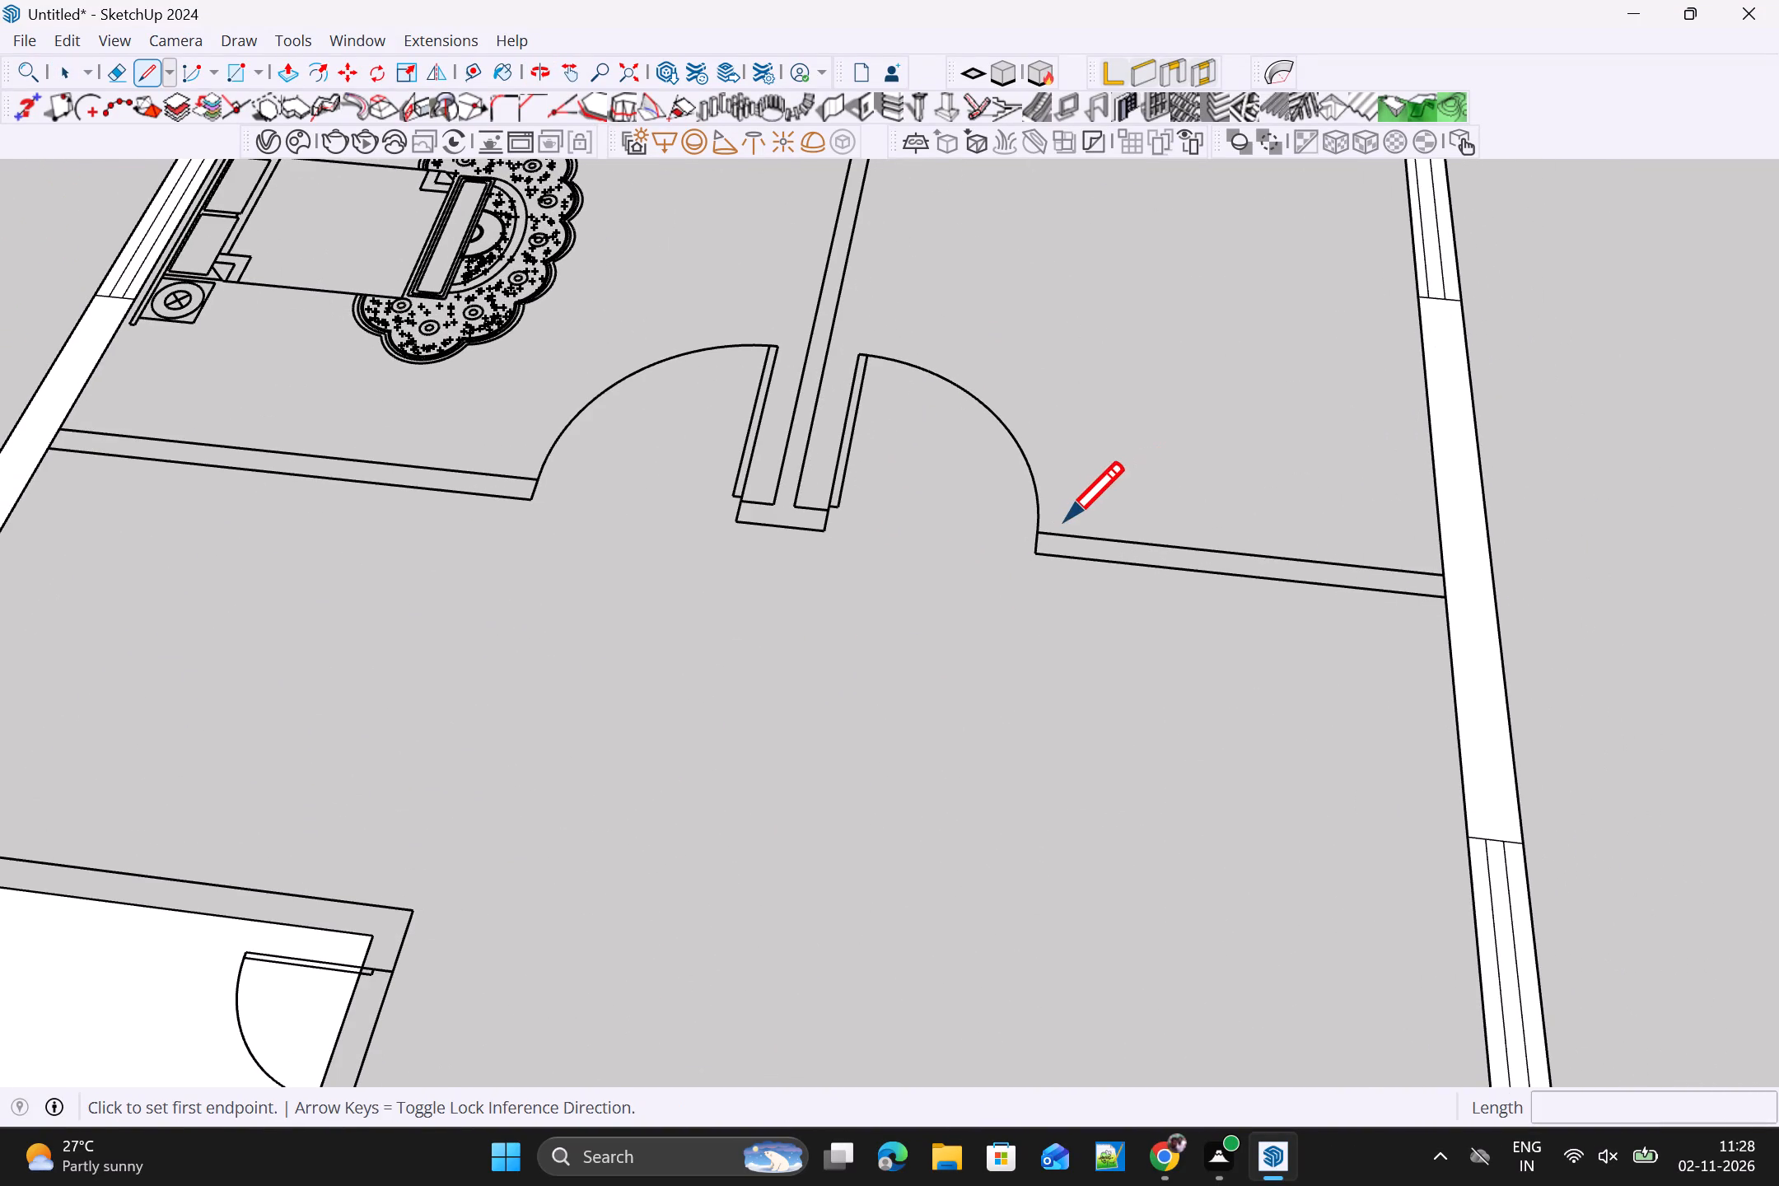
drag(1036, 534, 1025, 533)
click(824, 507)
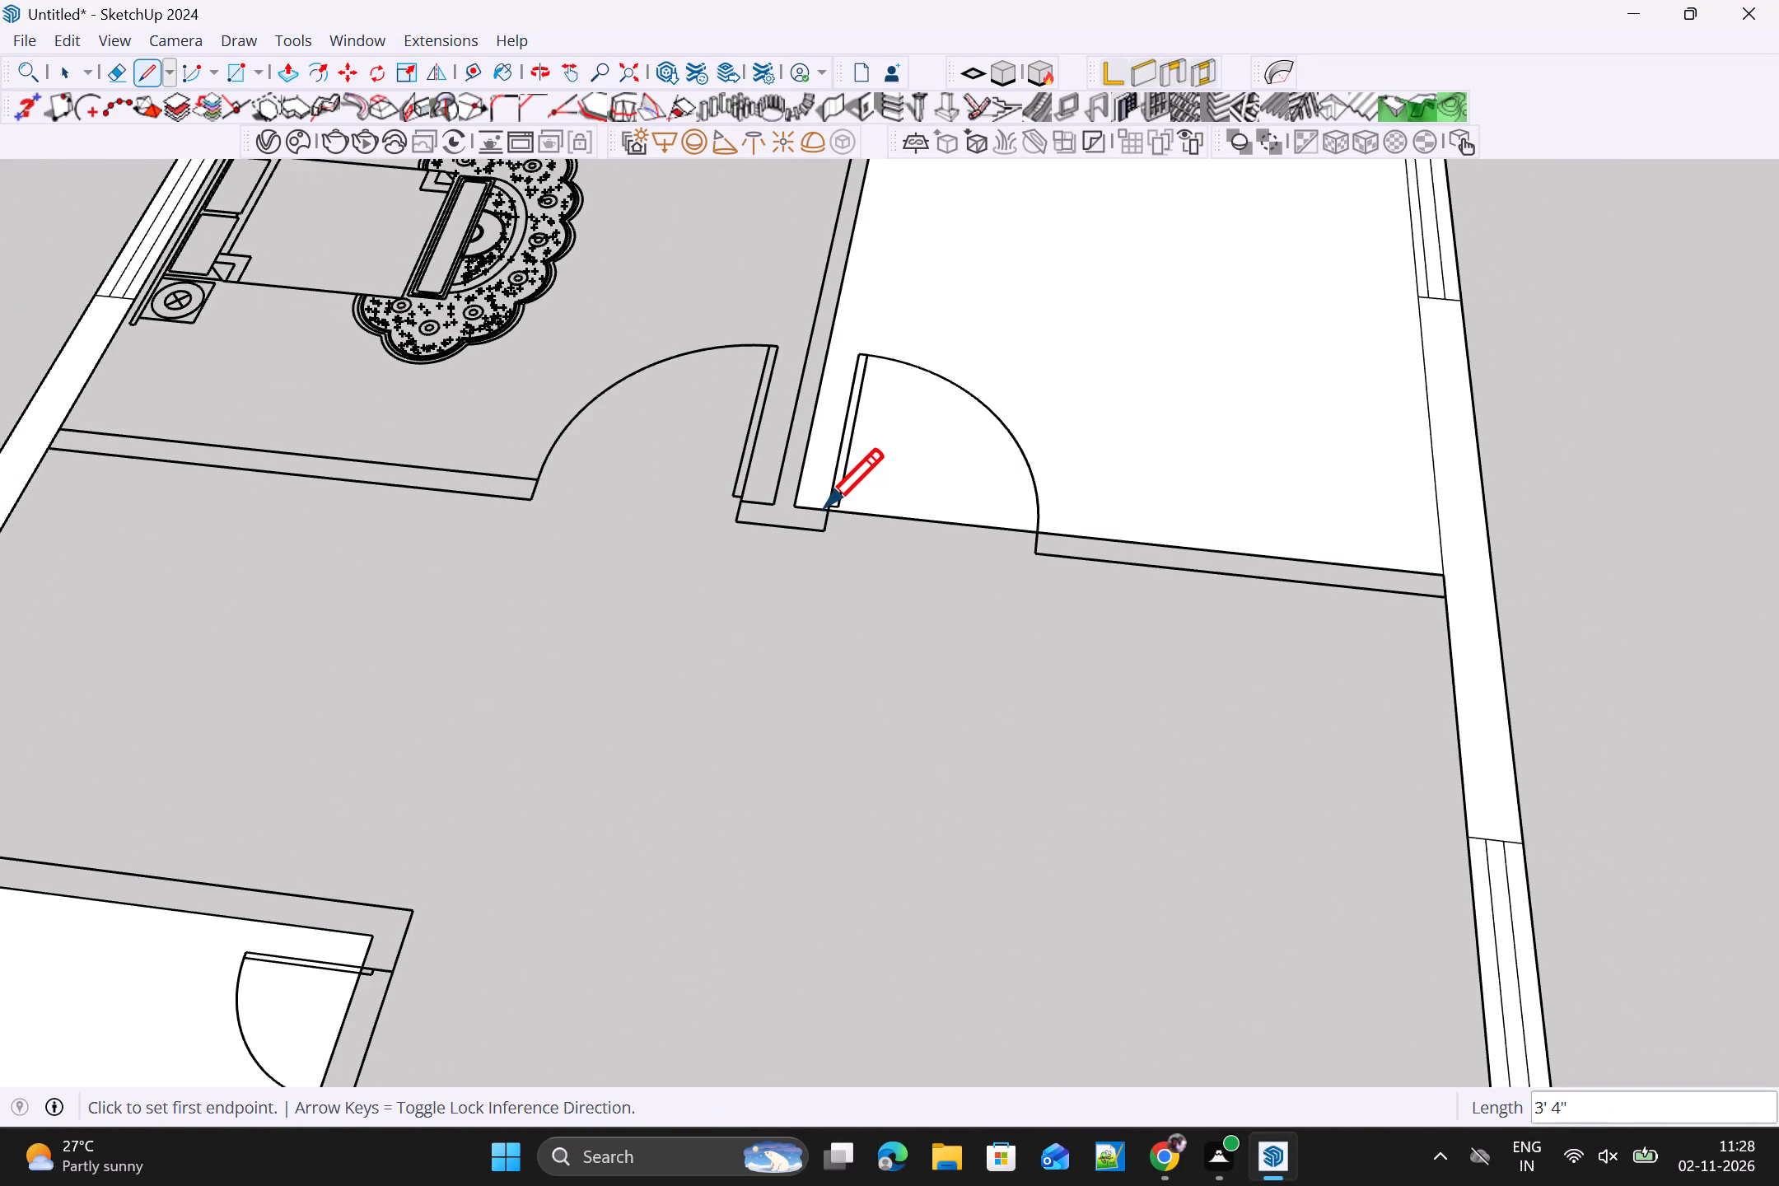
key(space)
key(l)
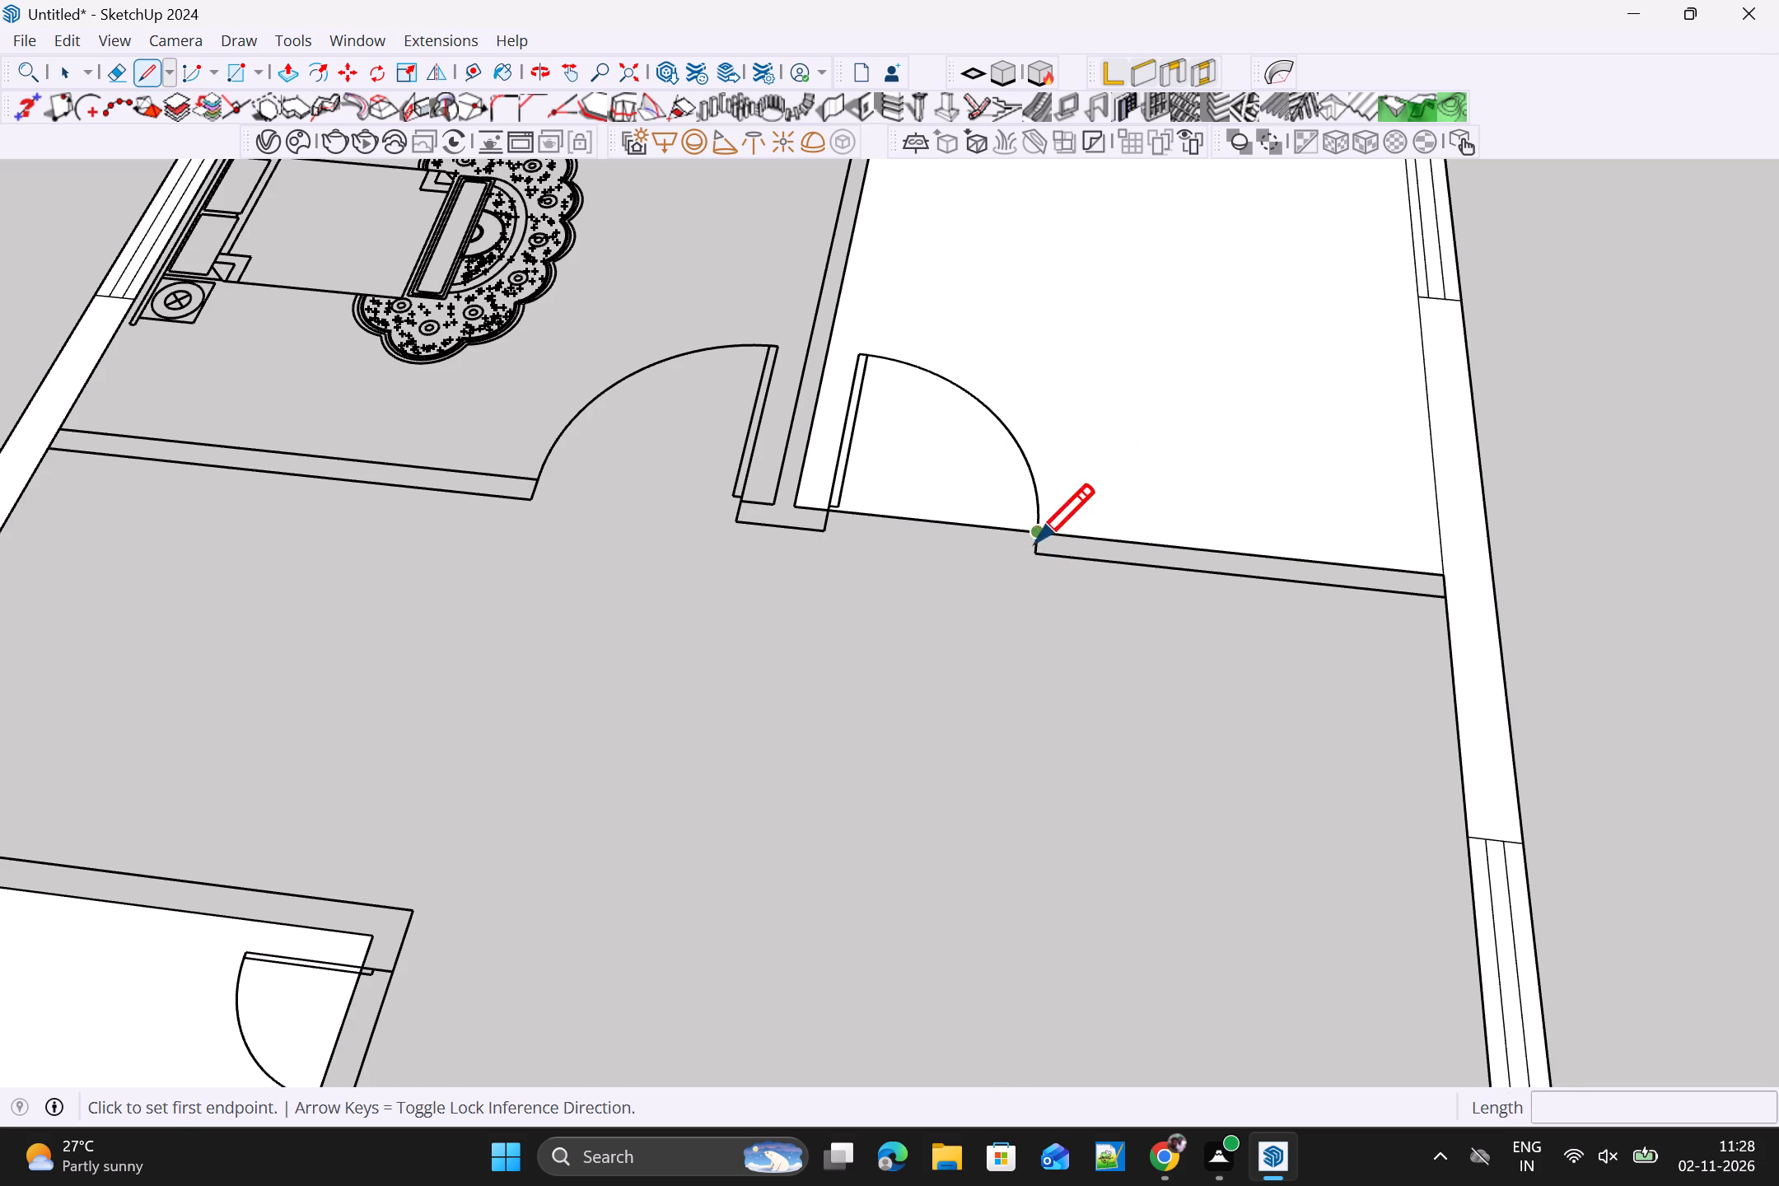
drag(1039, 555, 1030, 555)
click(820, 535)
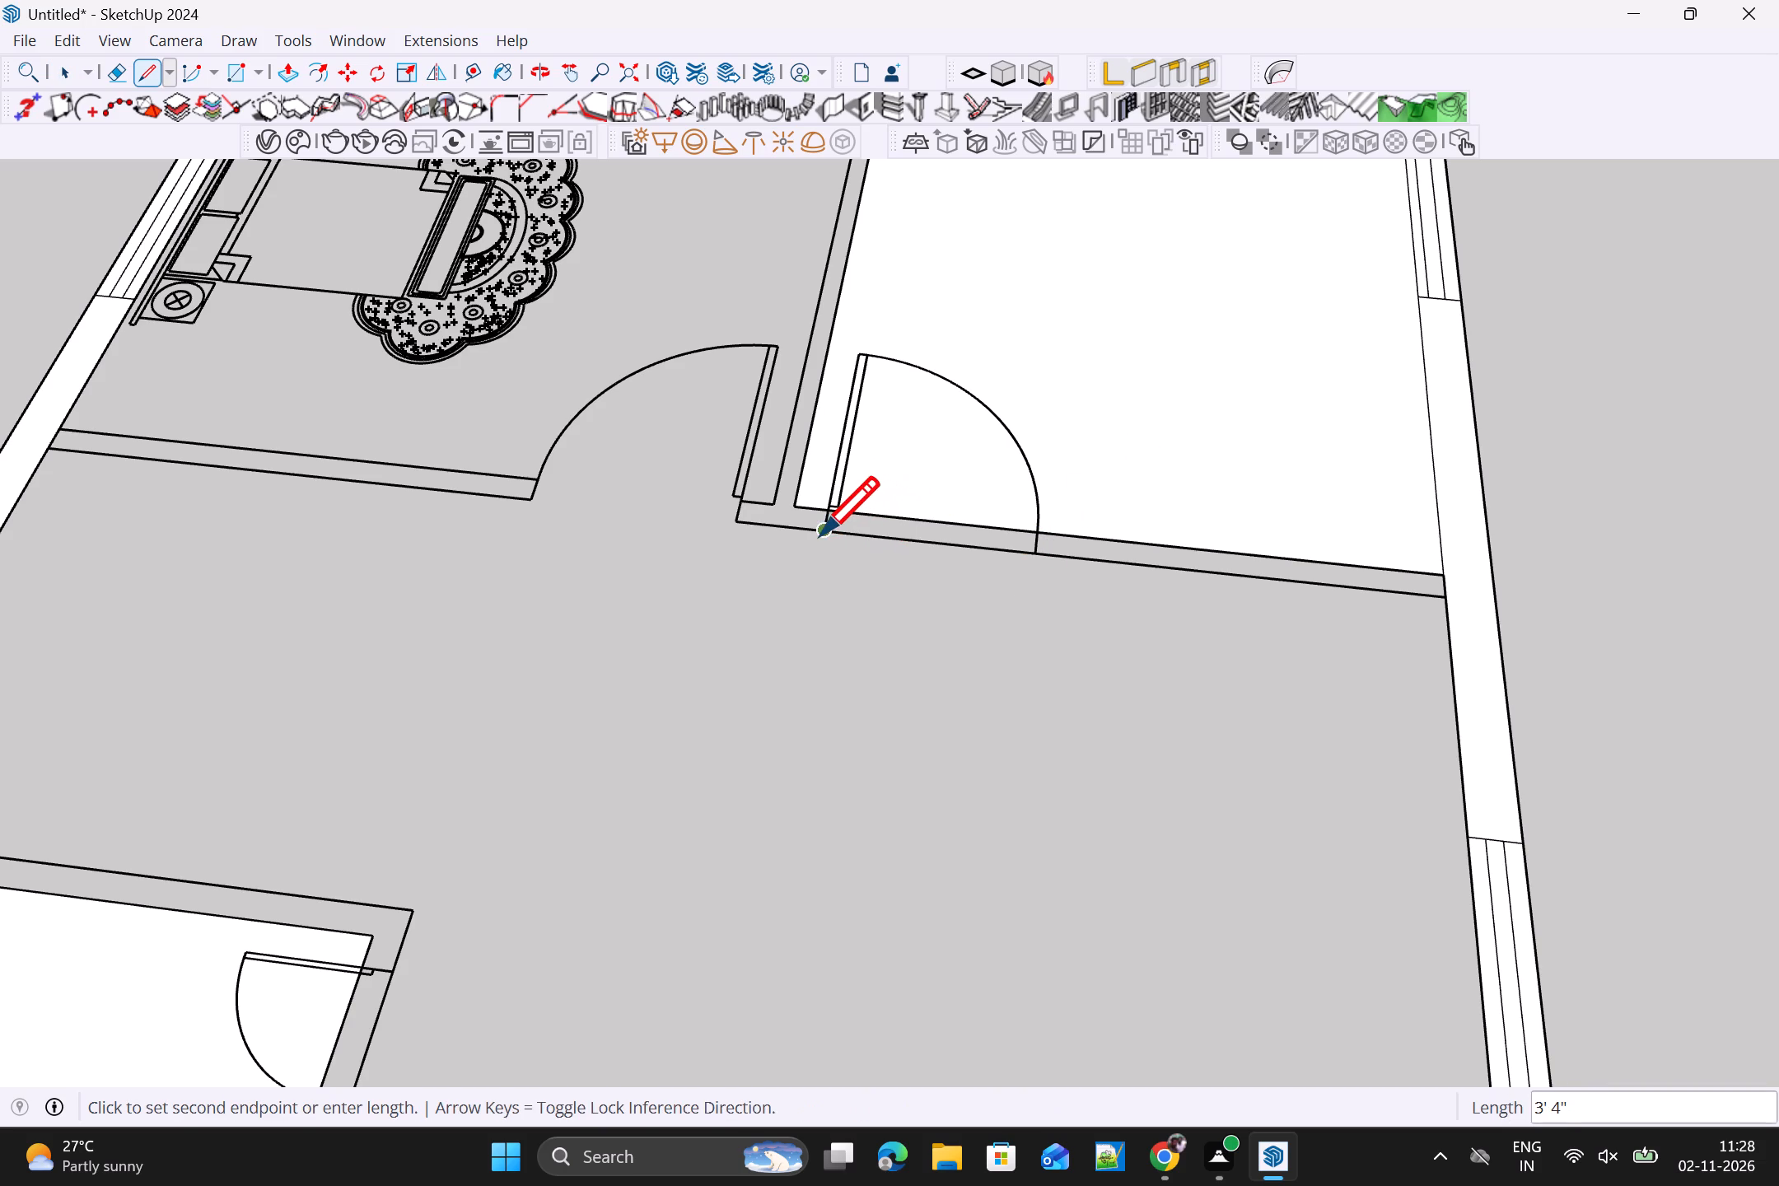
key(space)
Draw two lines, each 3' 4" long, across the back bedroom's hall door opening to continue both wall faces.
key(l)
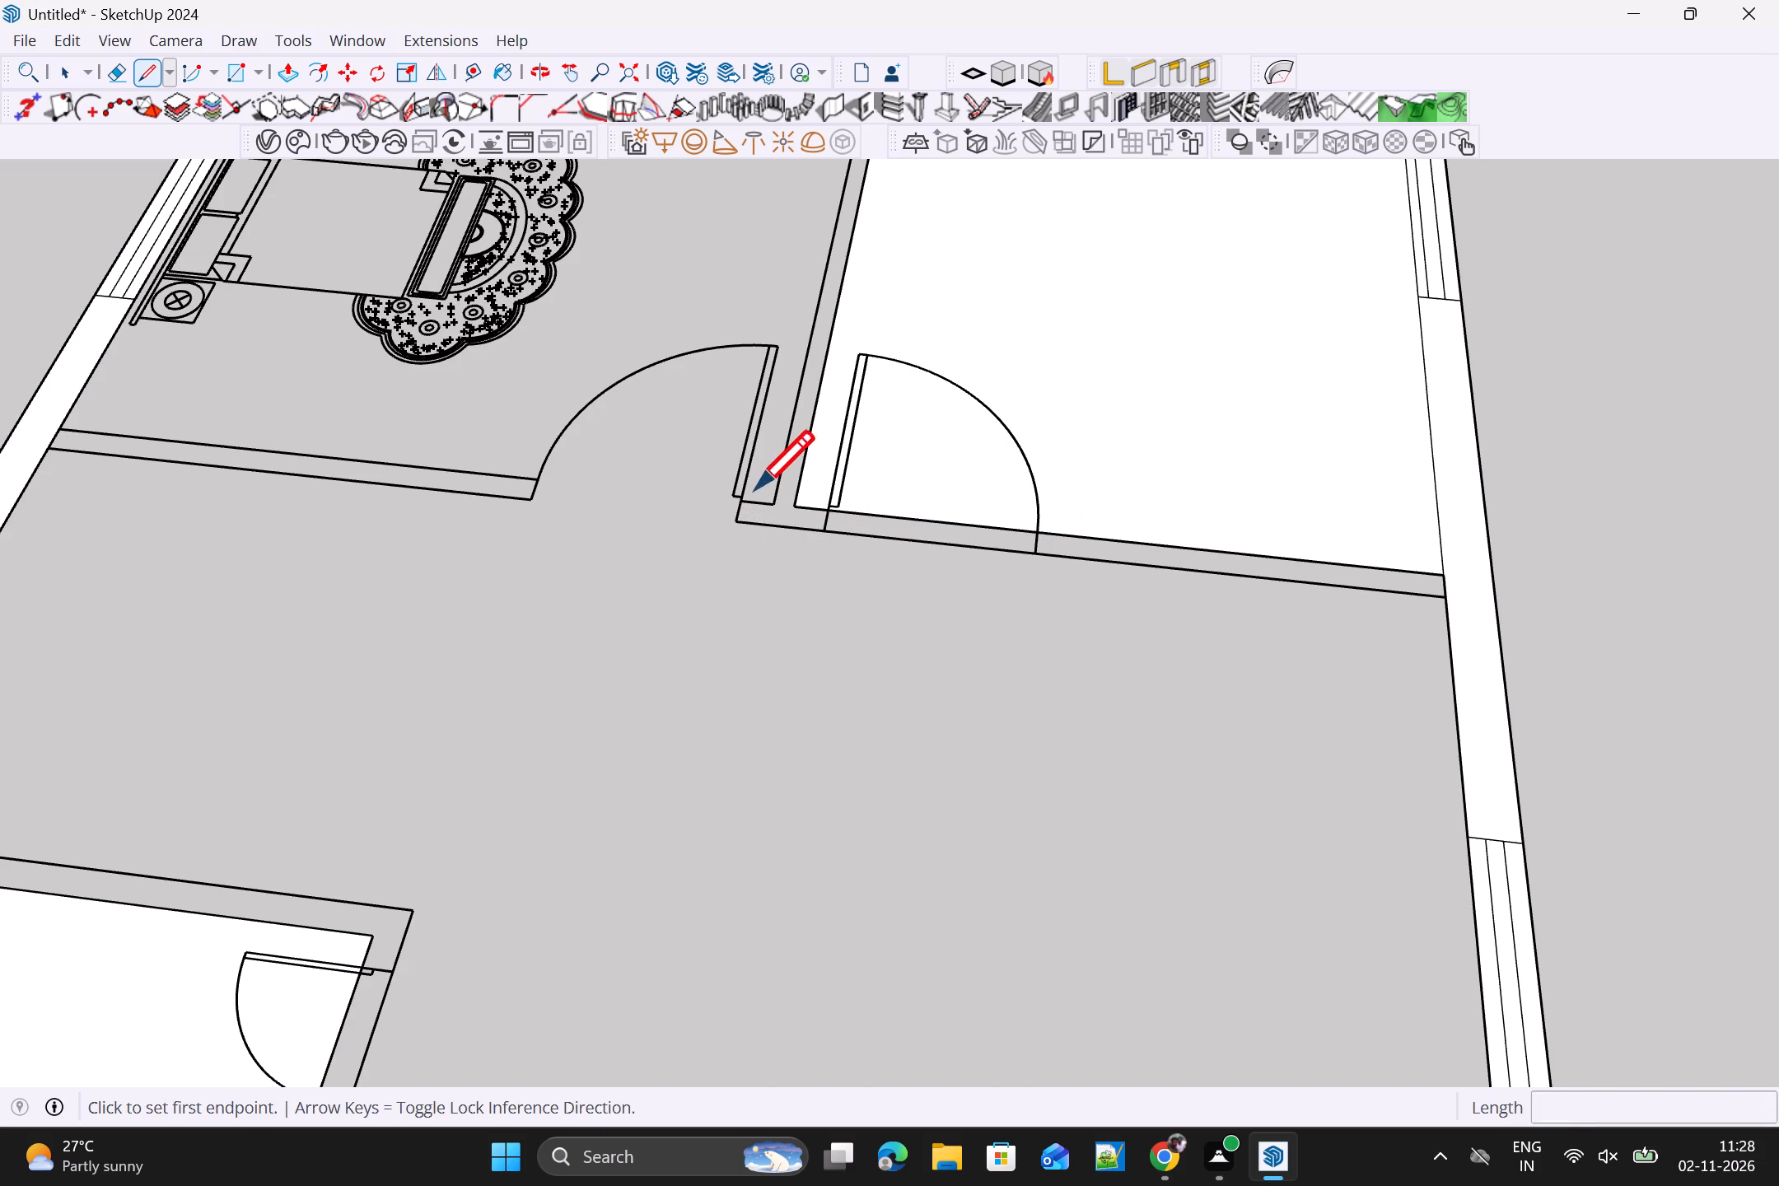
click(743, 504)
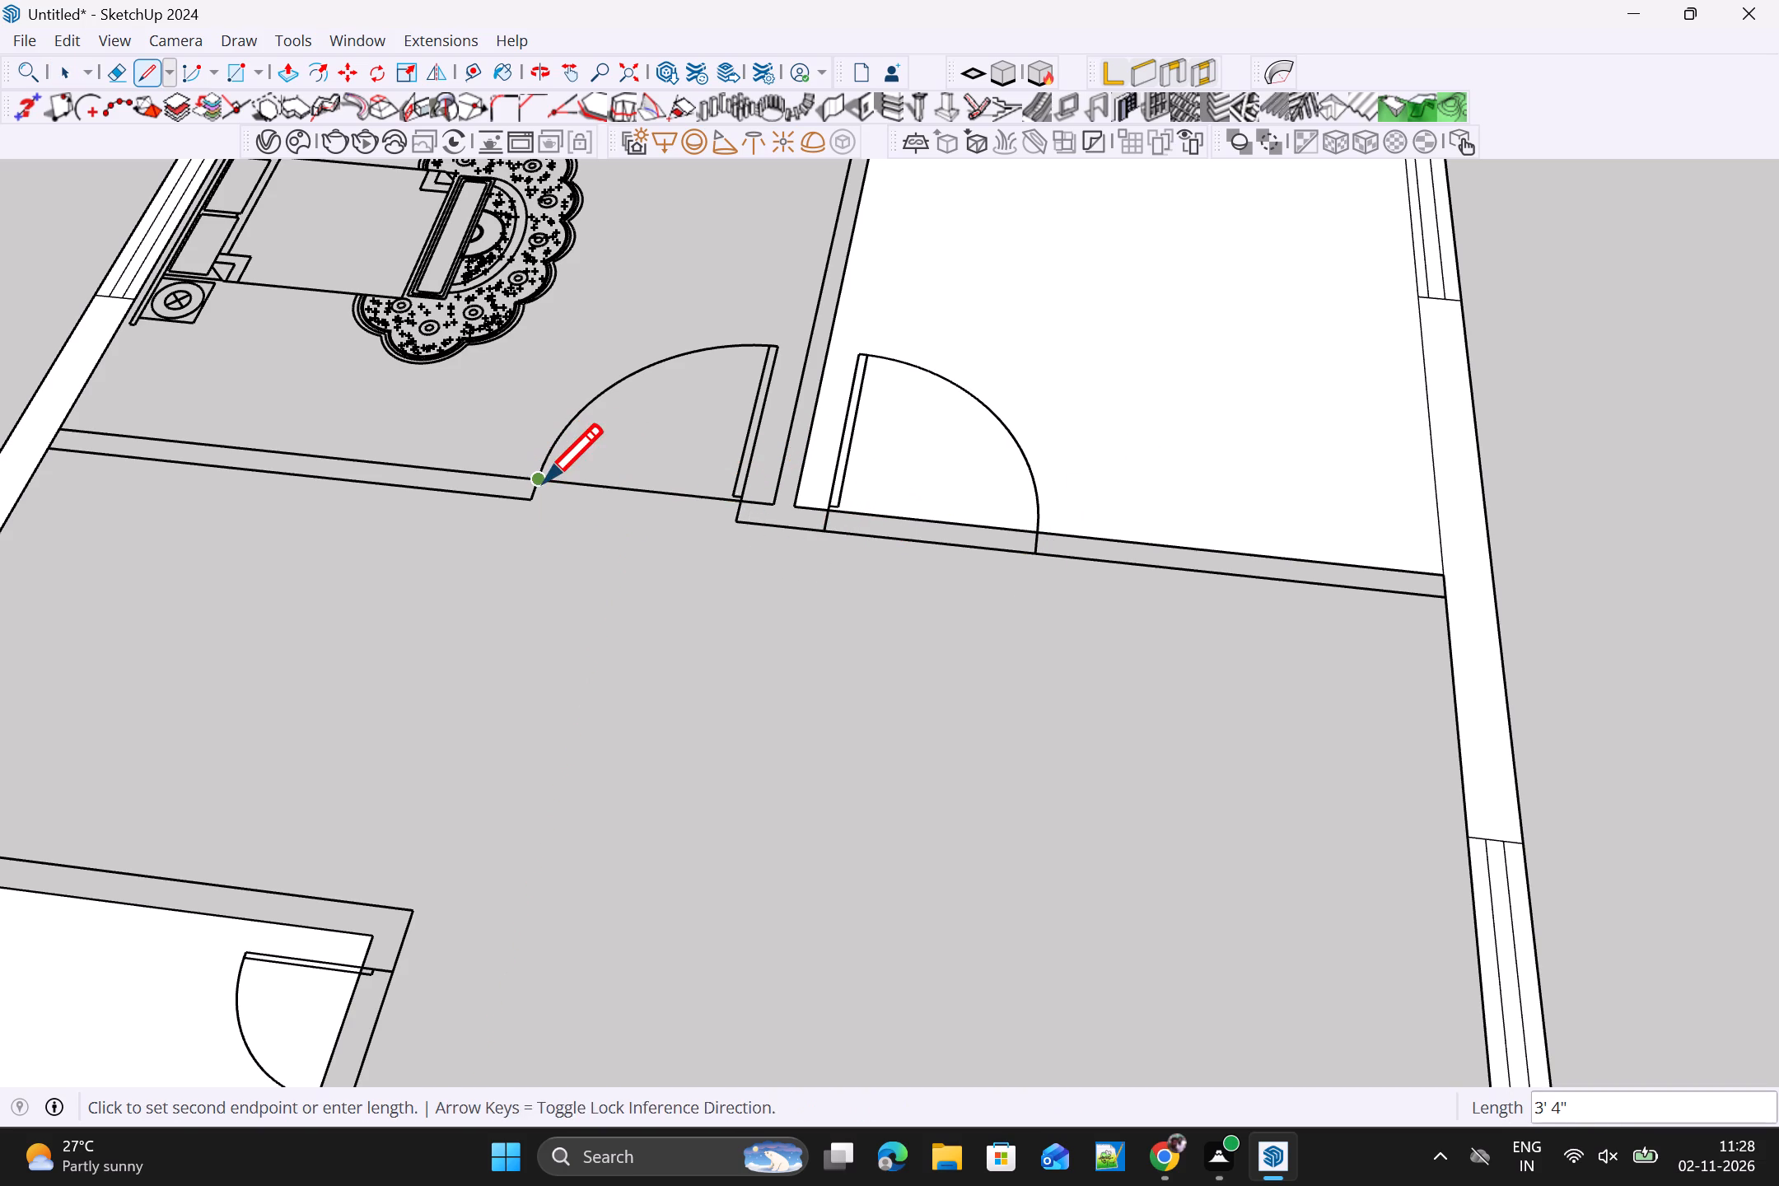
click(544, 483)
key(space)
key(space)
key(l)
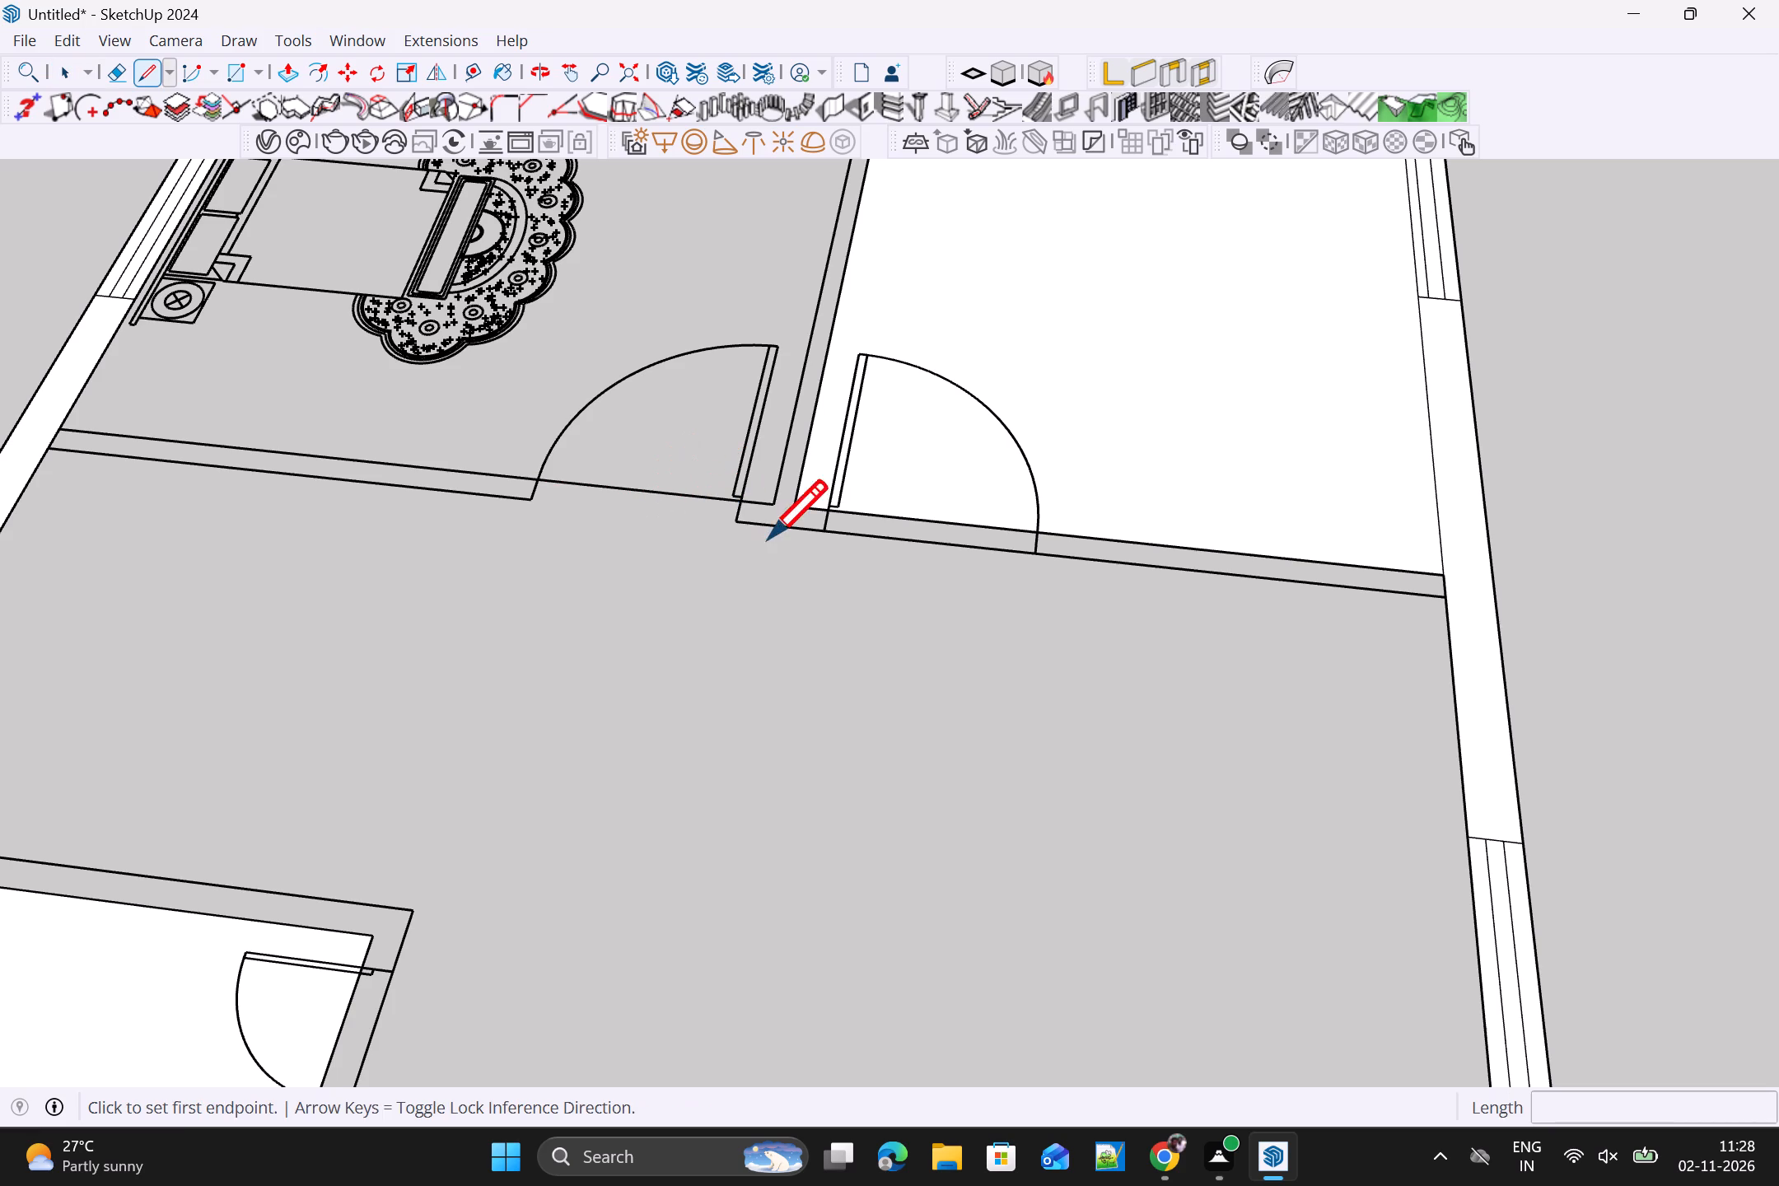
click(735, 530)
click(739, 521)
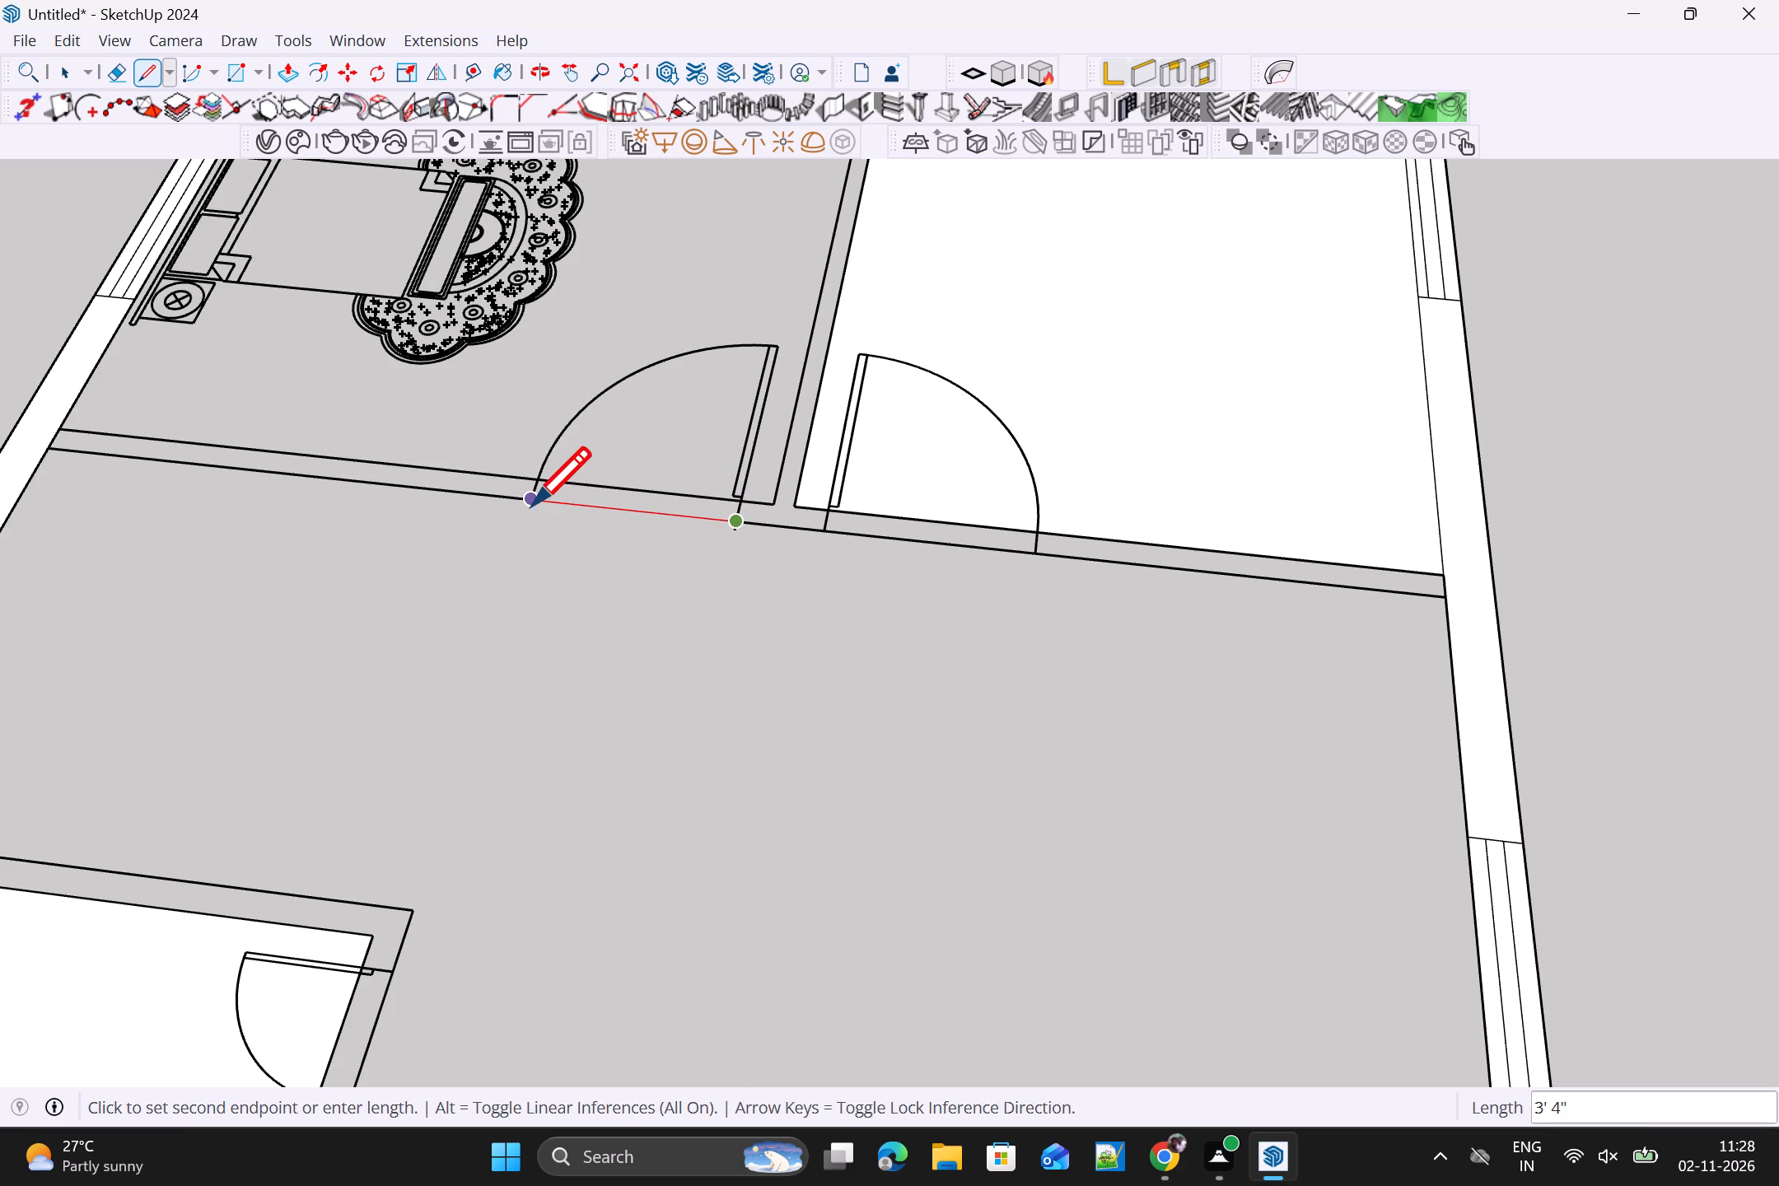
click(532, 506)
key(space)
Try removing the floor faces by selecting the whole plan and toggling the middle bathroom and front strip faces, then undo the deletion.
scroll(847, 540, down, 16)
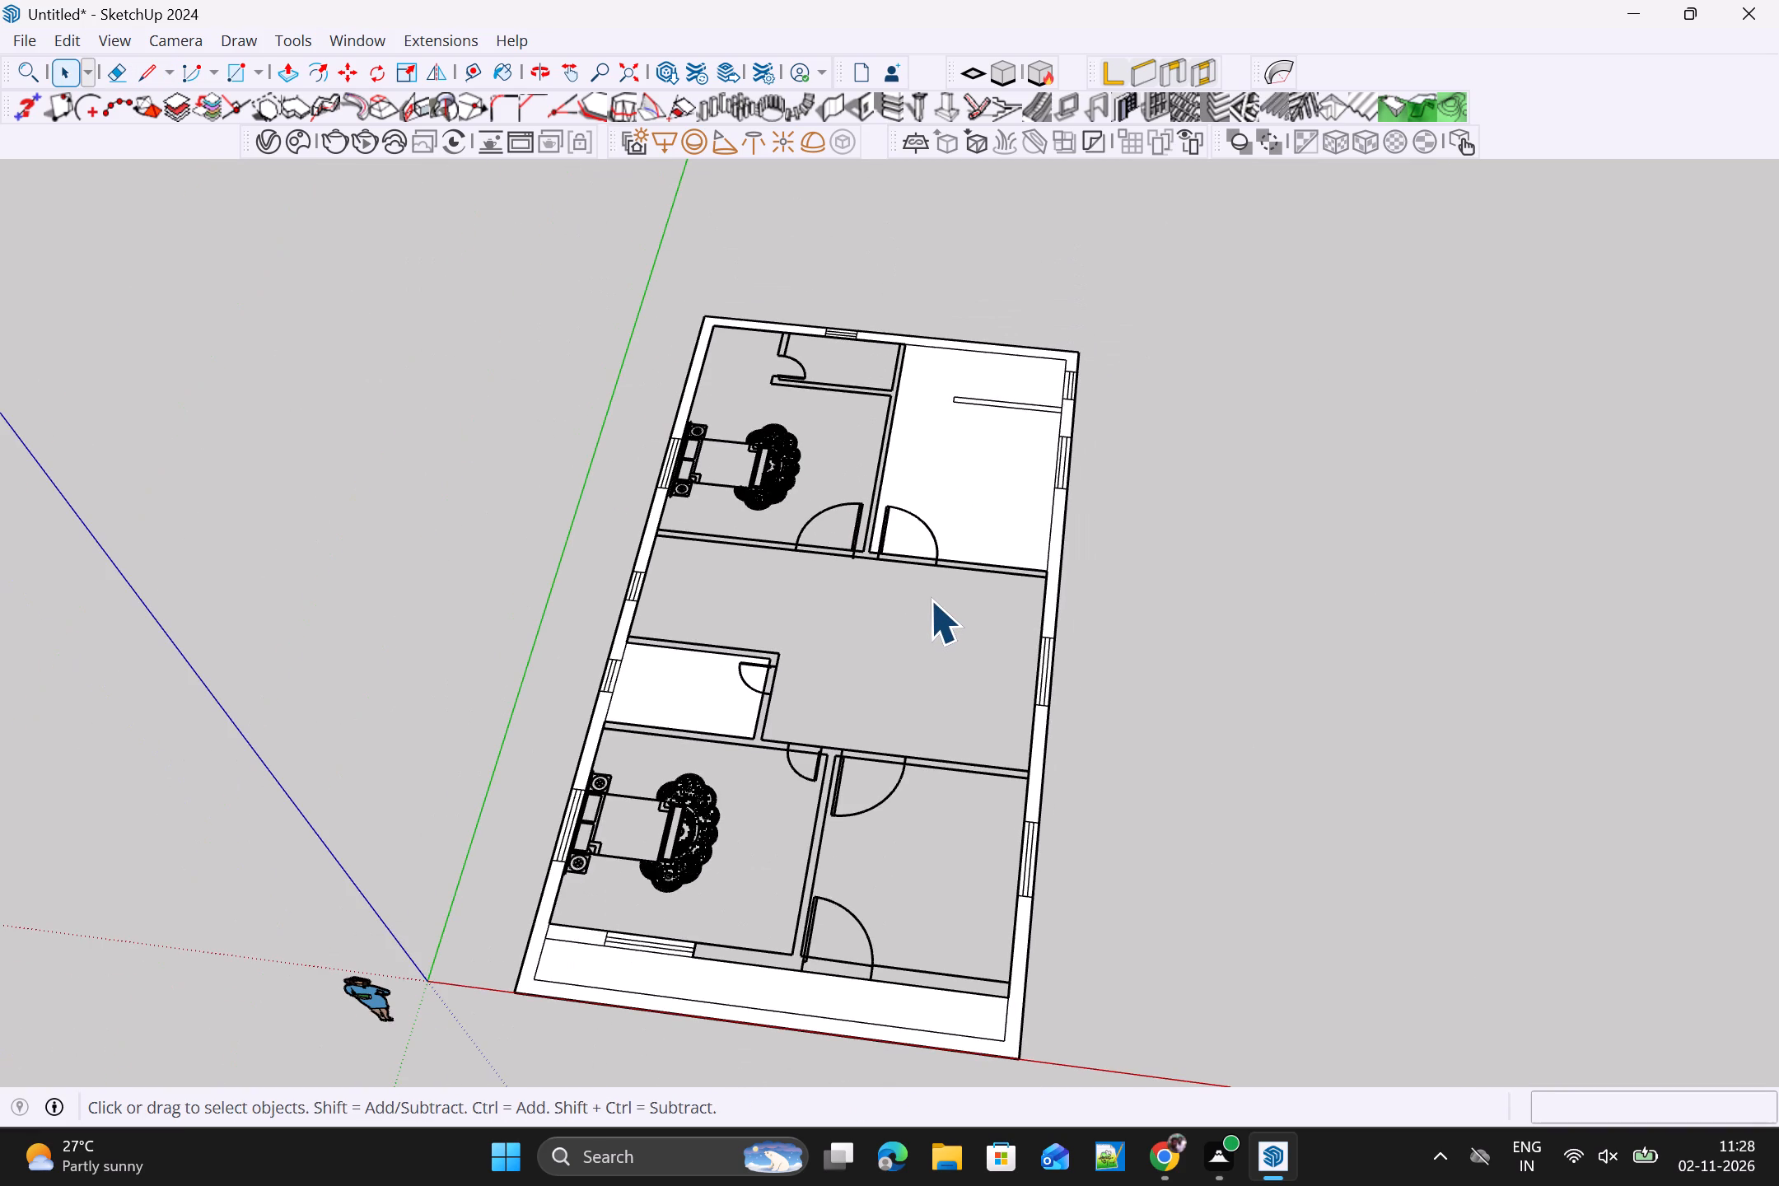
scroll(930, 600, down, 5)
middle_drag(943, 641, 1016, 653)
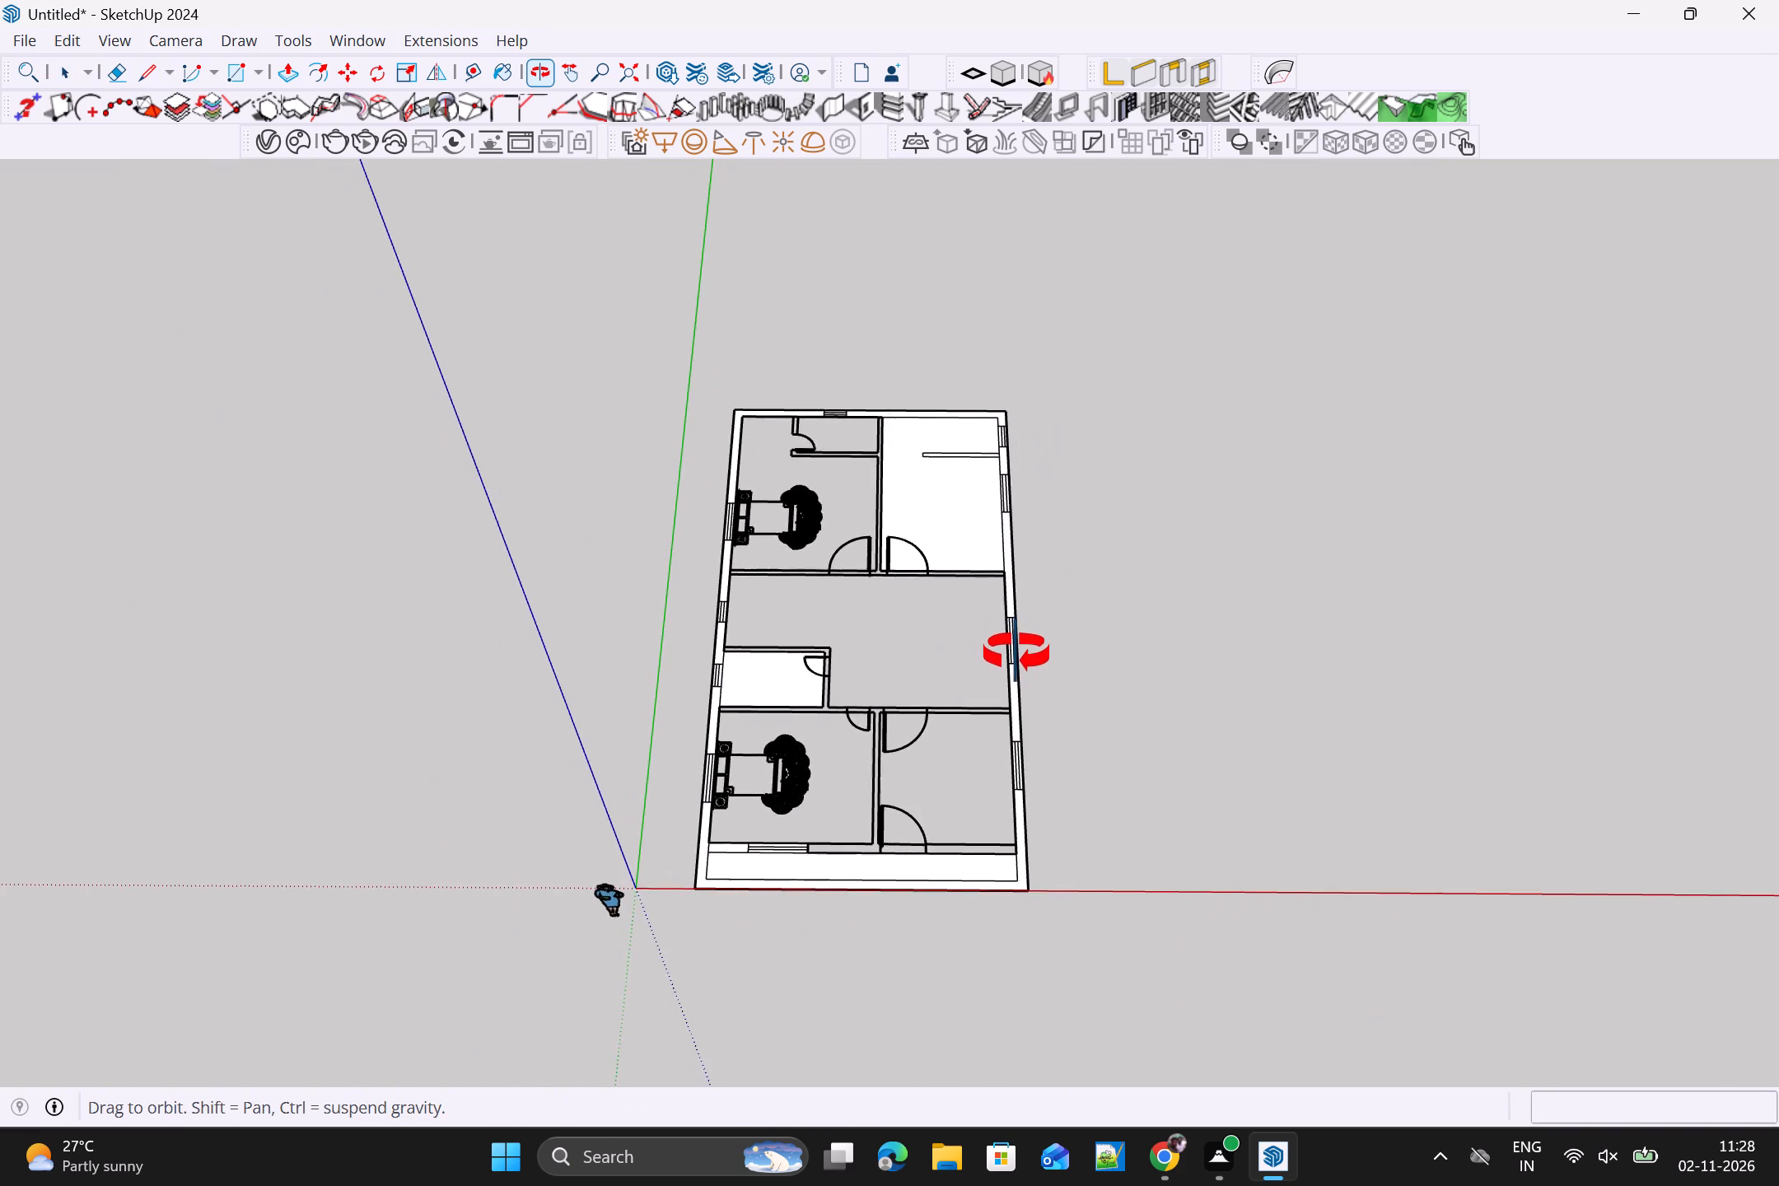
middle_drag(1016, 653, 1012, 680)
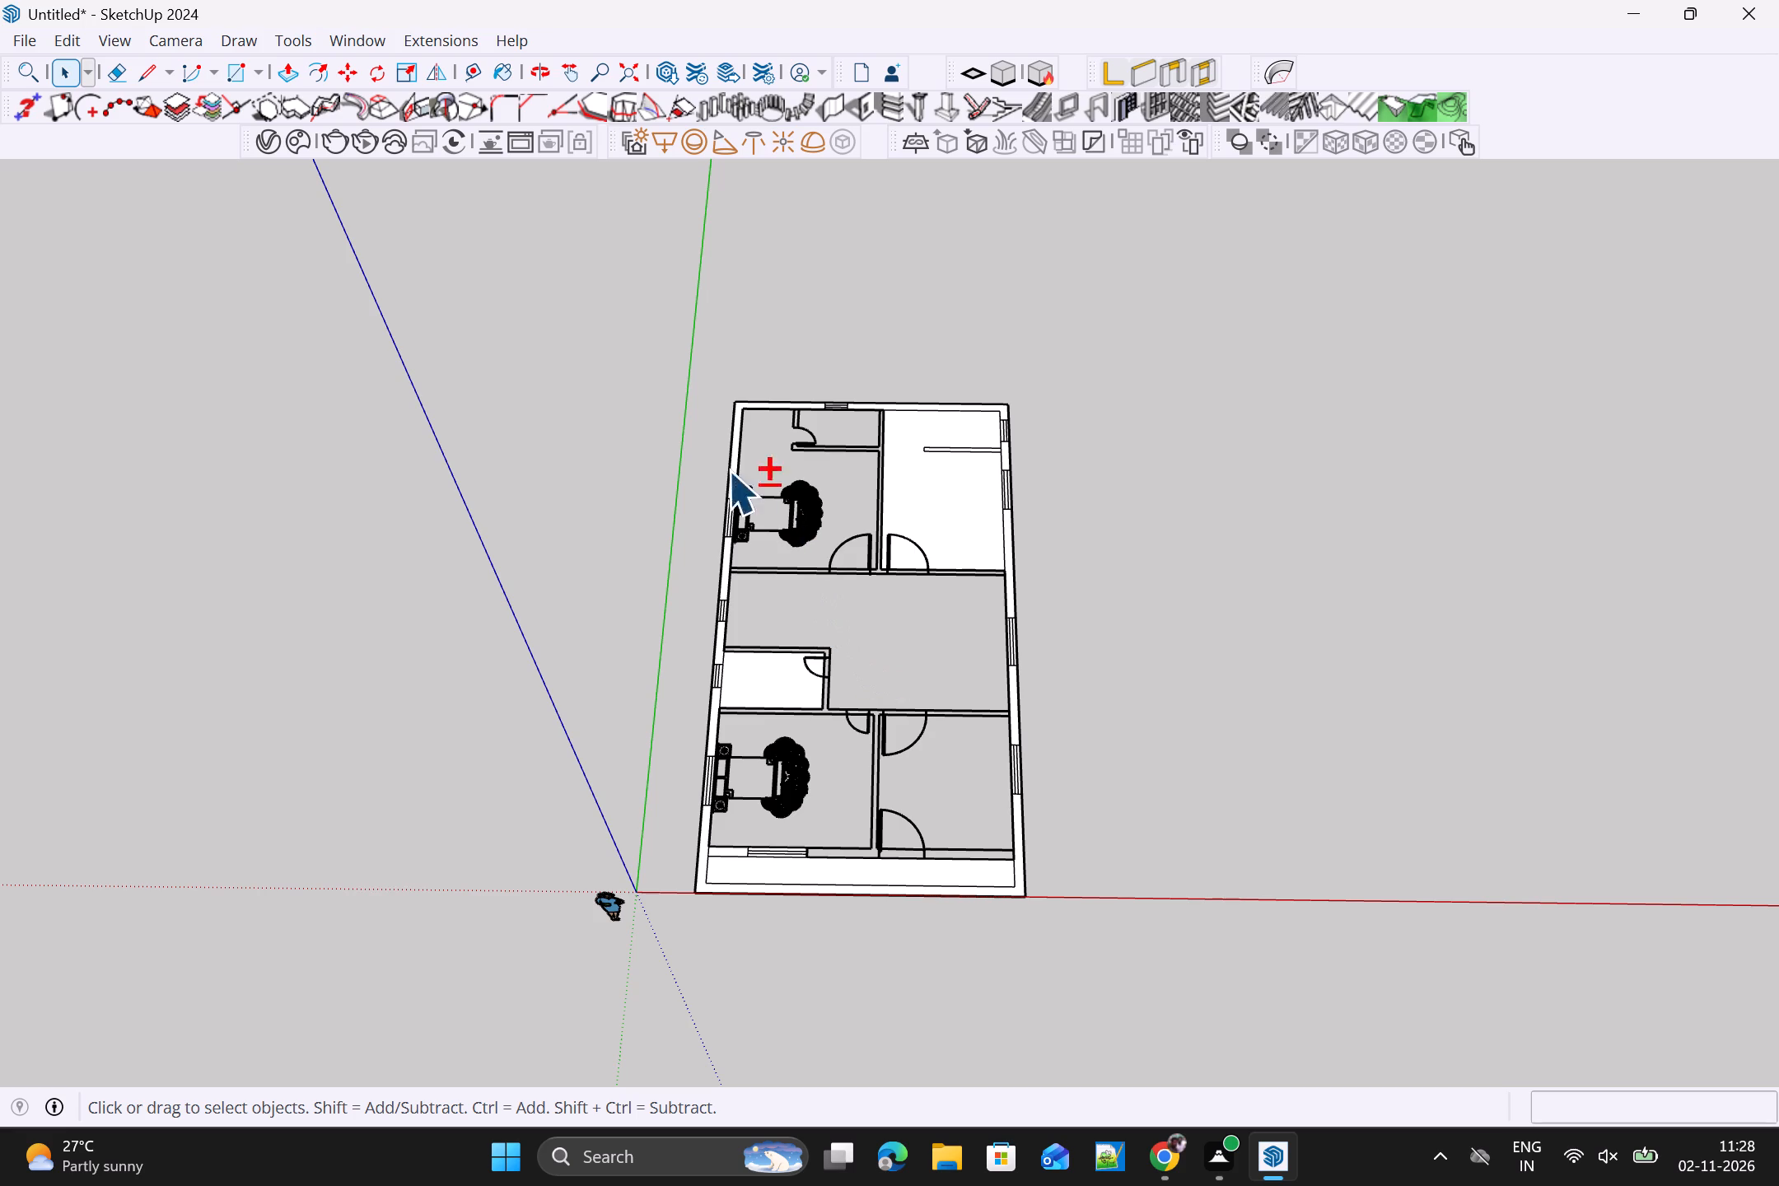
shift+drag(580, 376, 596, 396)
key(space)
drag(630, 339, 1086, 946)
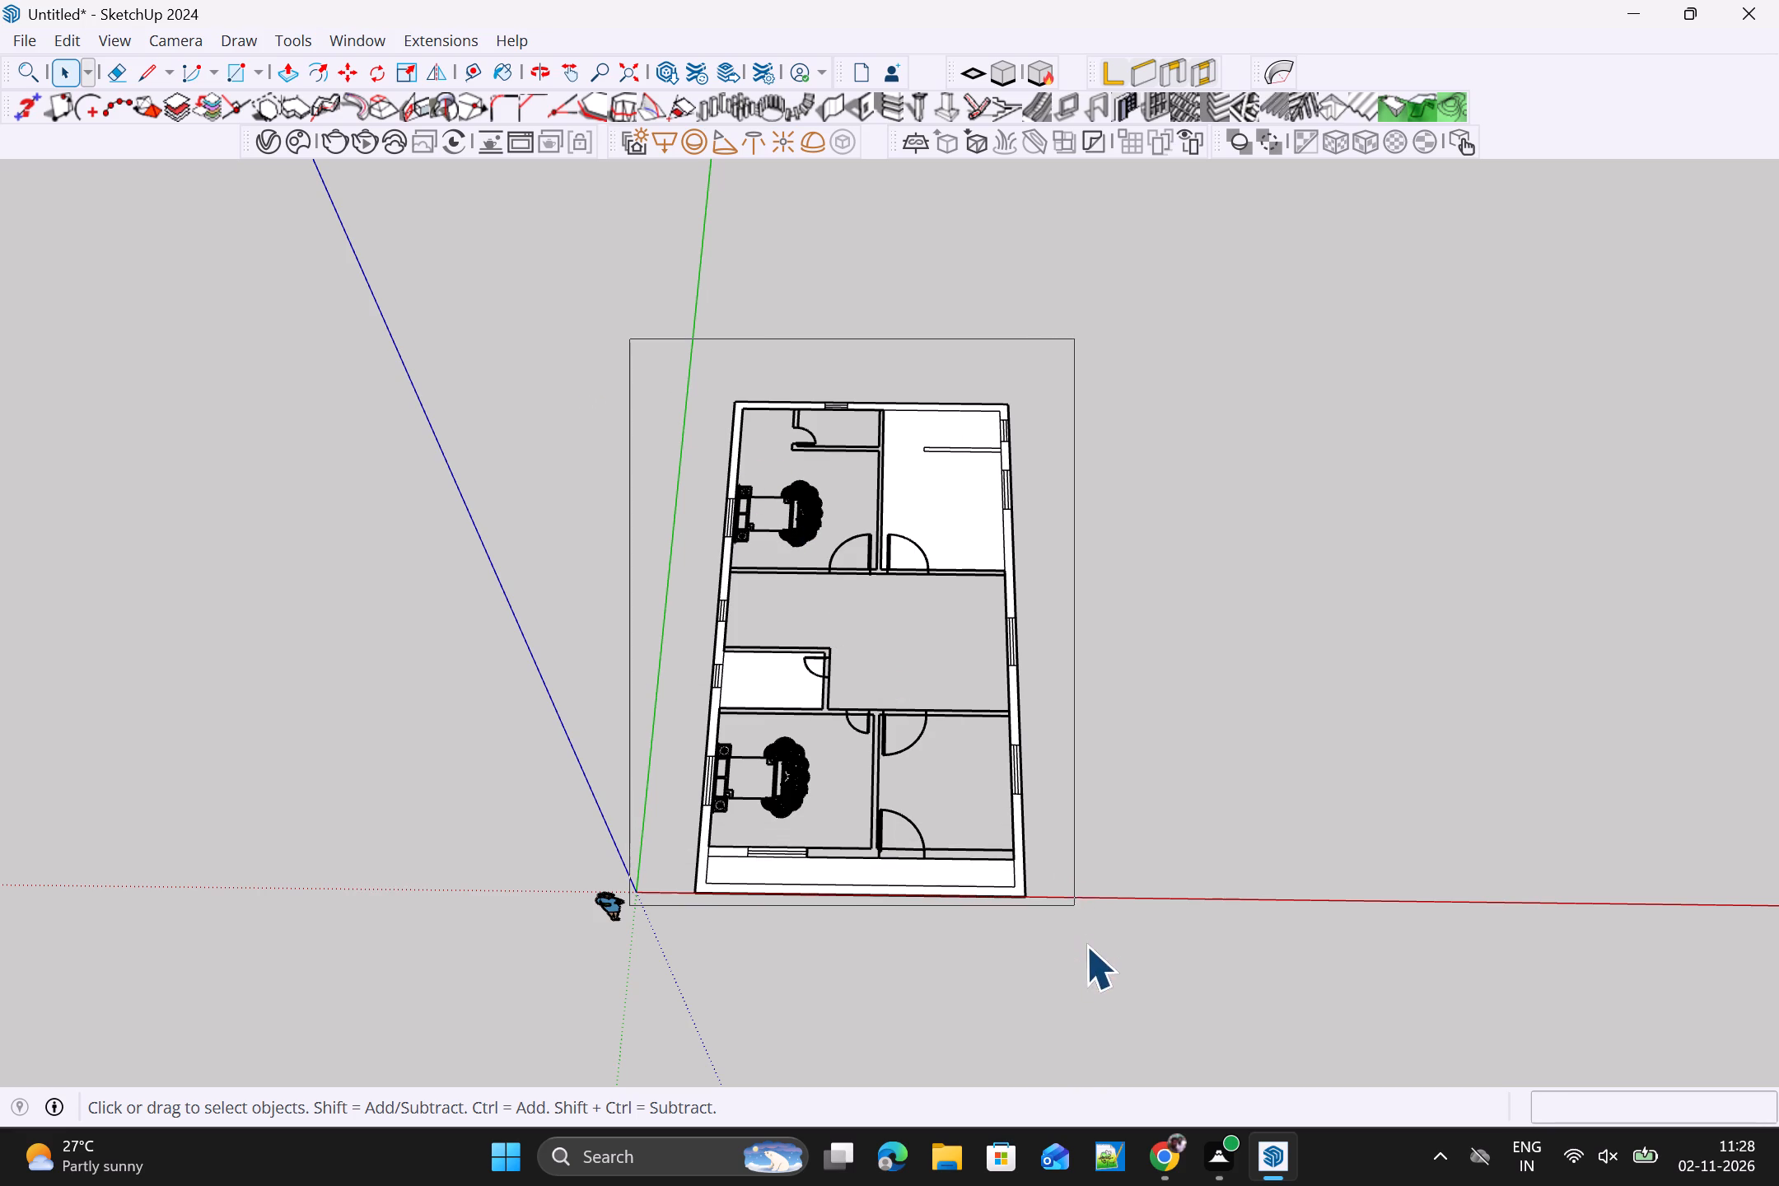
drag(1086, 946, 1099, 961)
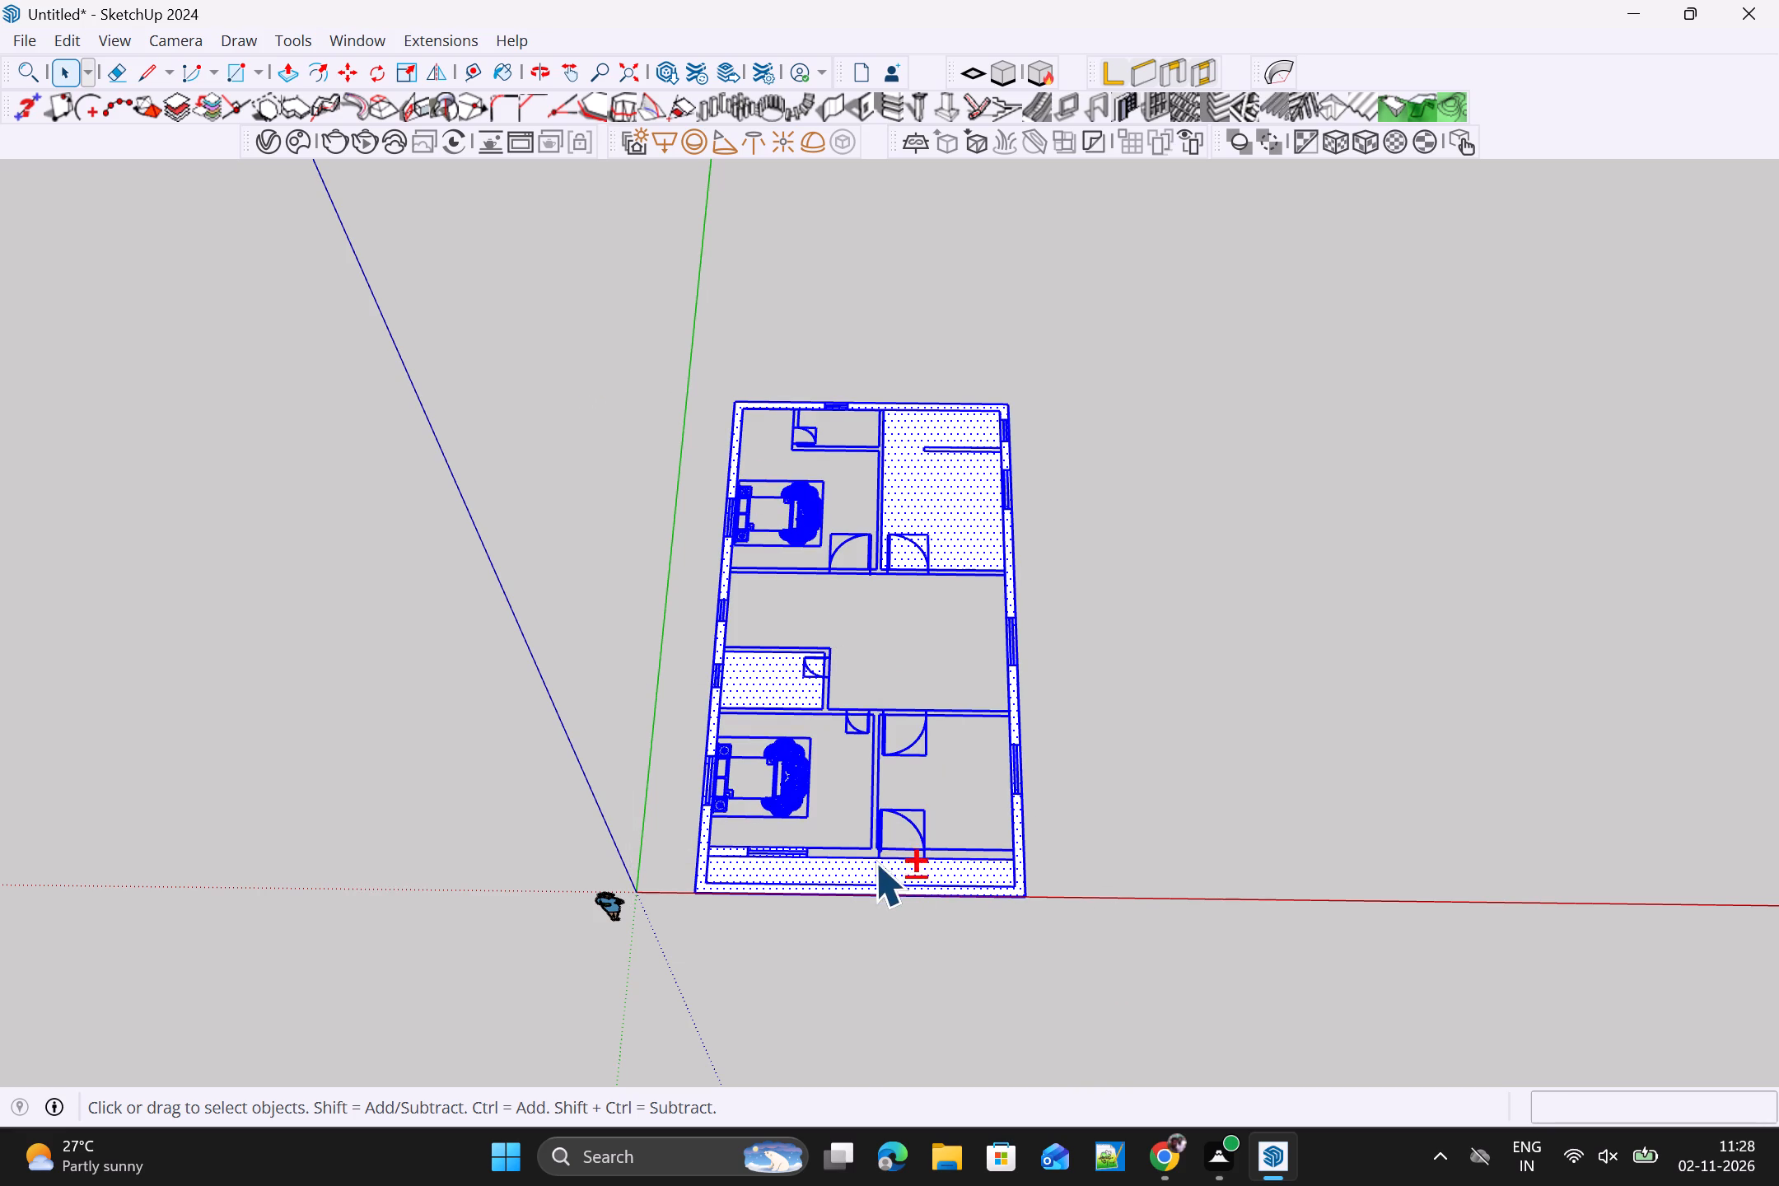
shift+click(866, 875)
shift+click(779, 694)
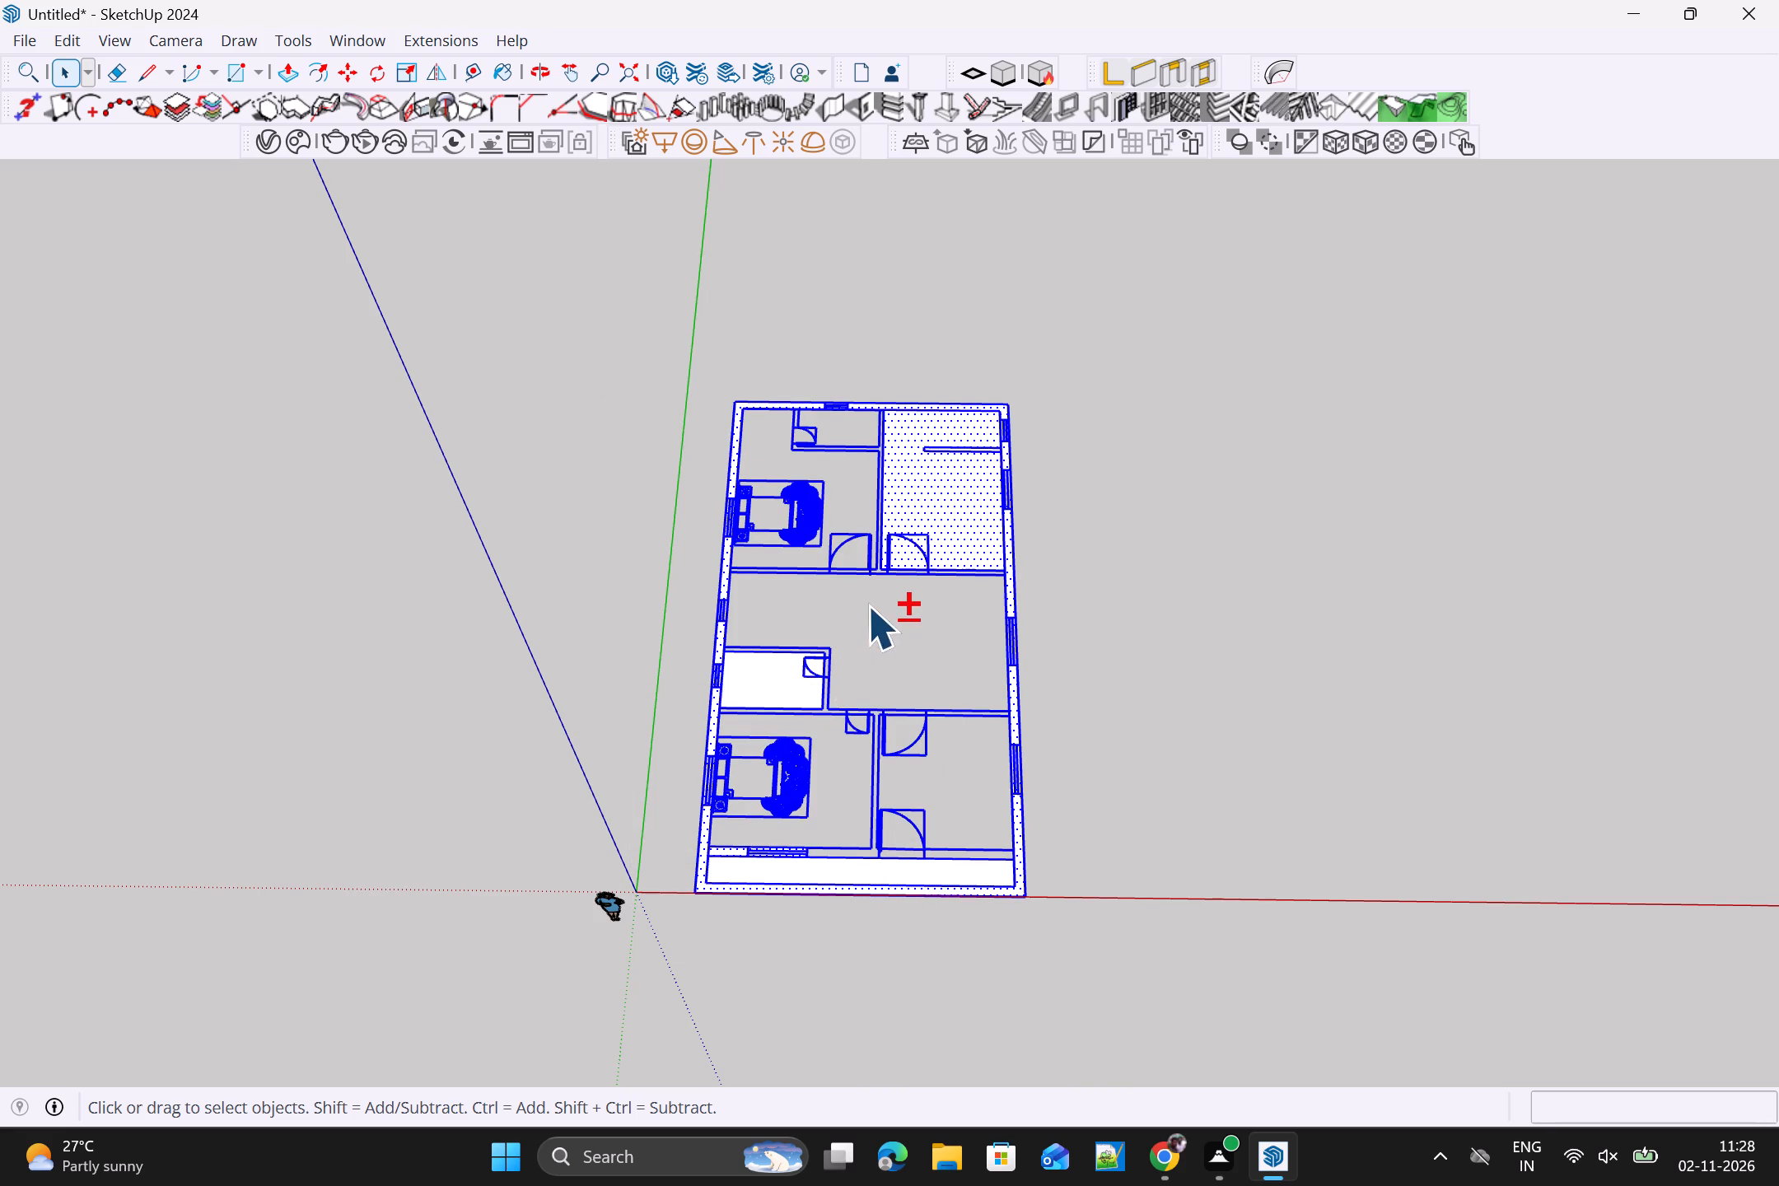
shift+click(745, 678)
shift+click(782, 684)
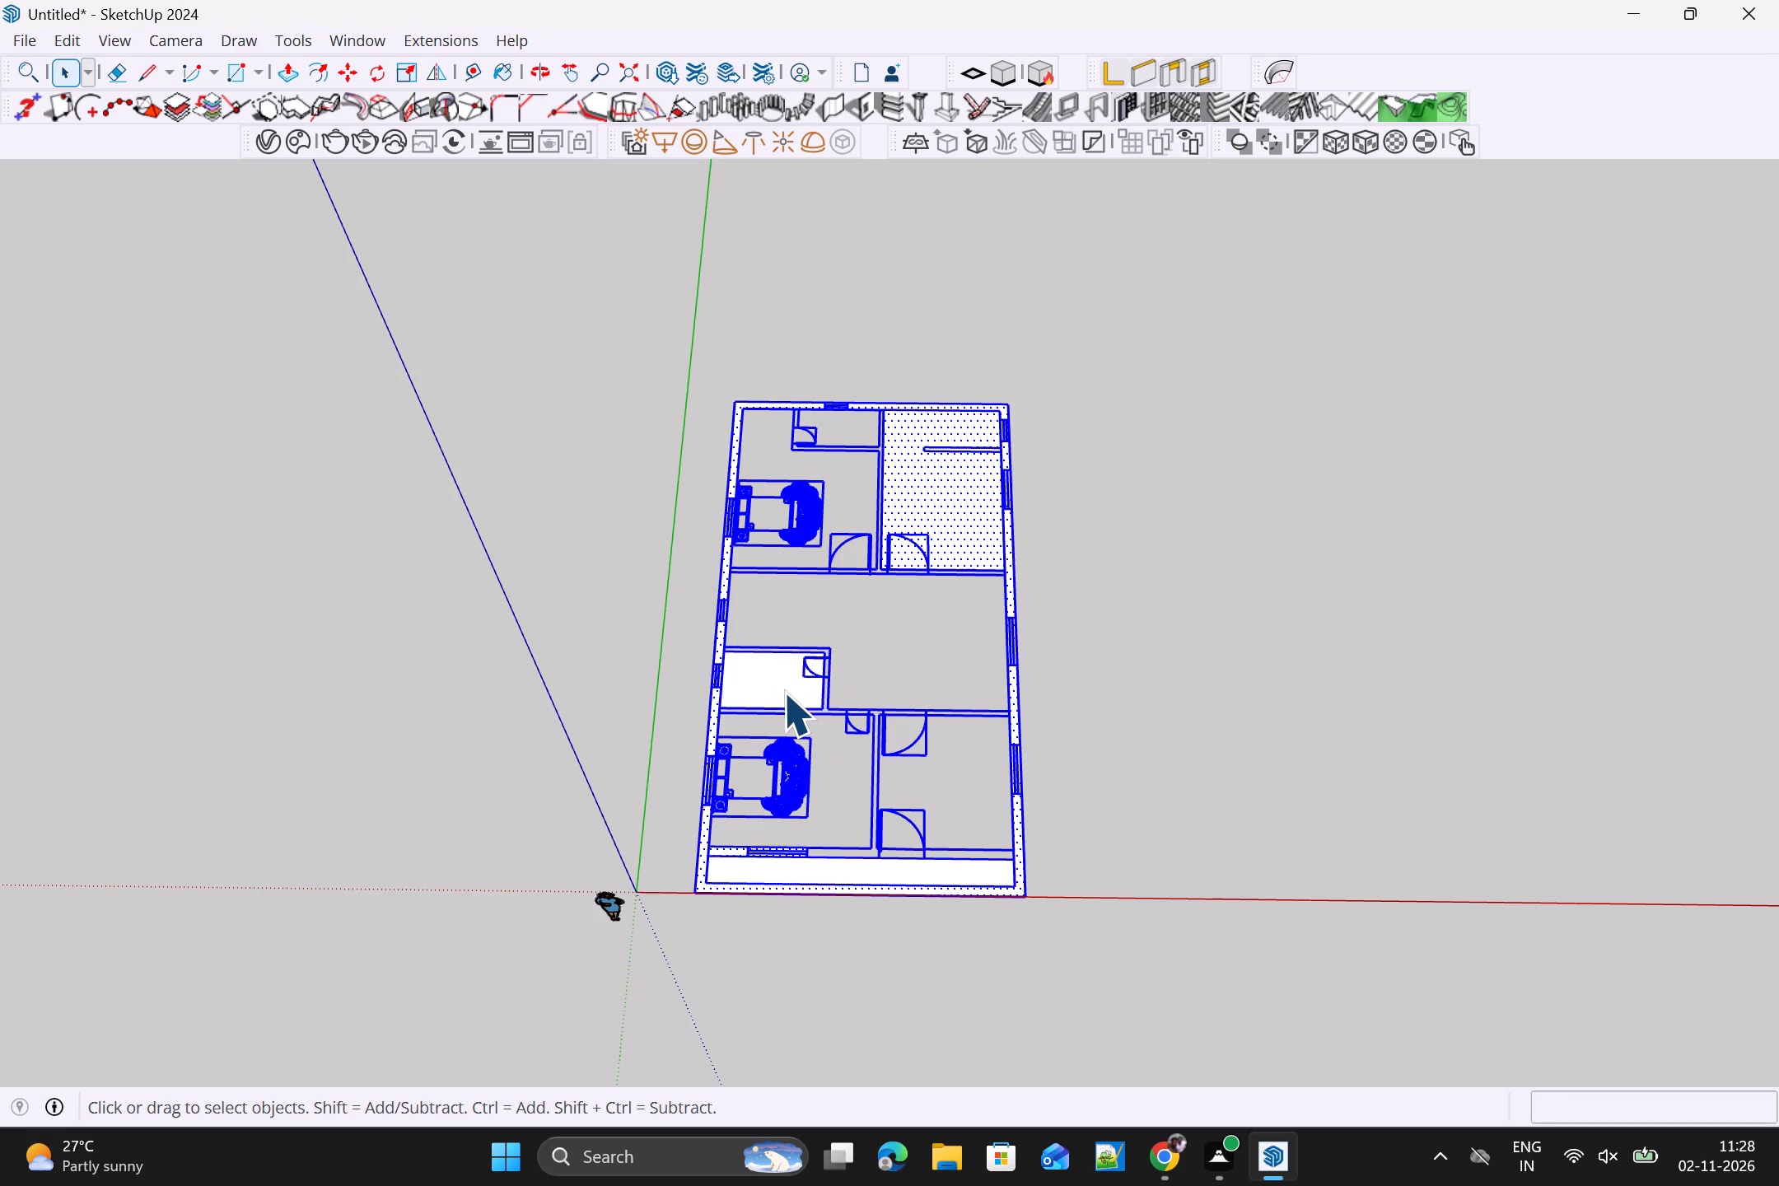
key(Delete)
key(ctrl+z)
Delete the floor faces of the rear room beside the back bedroom, the small middle bathroom and the front strip.
ctrl+shift+click(969, 507)
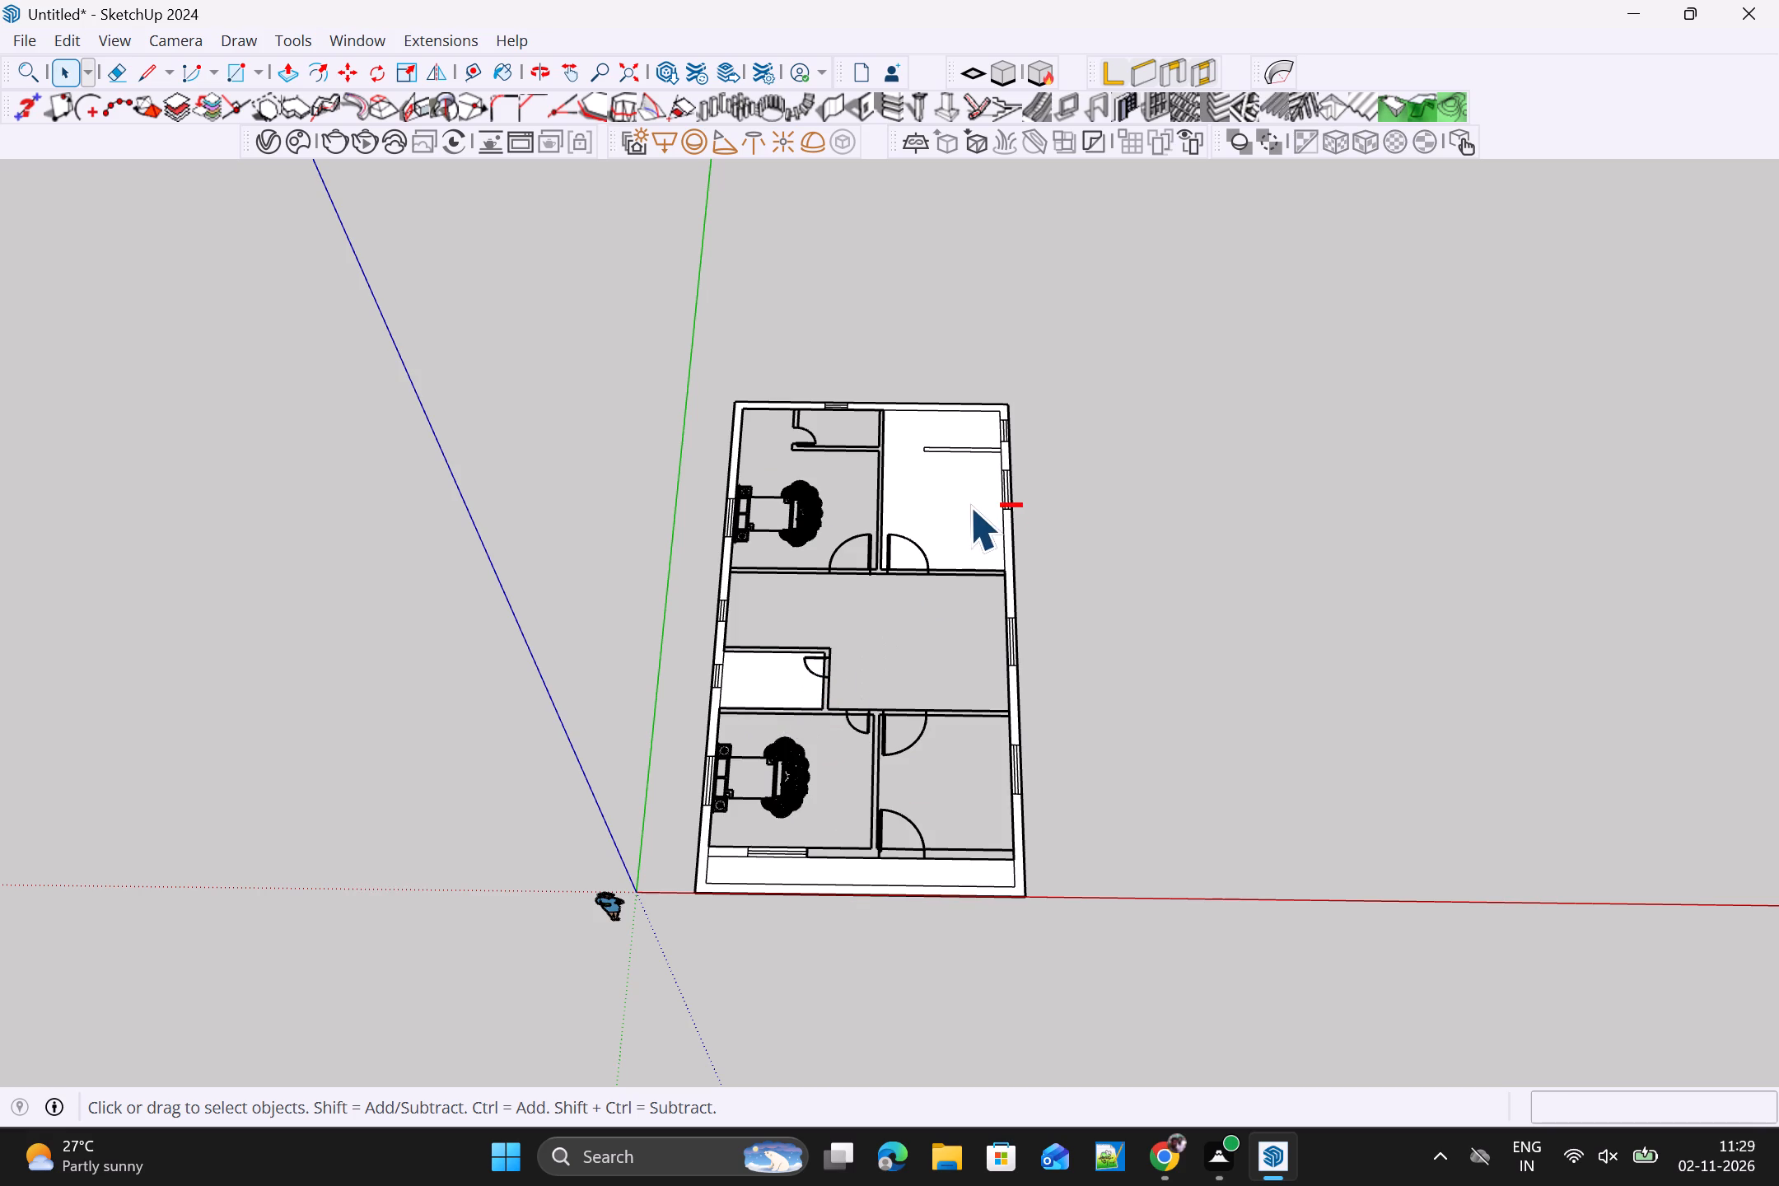
key(Delete)
click(782, 663)
key(Delete)
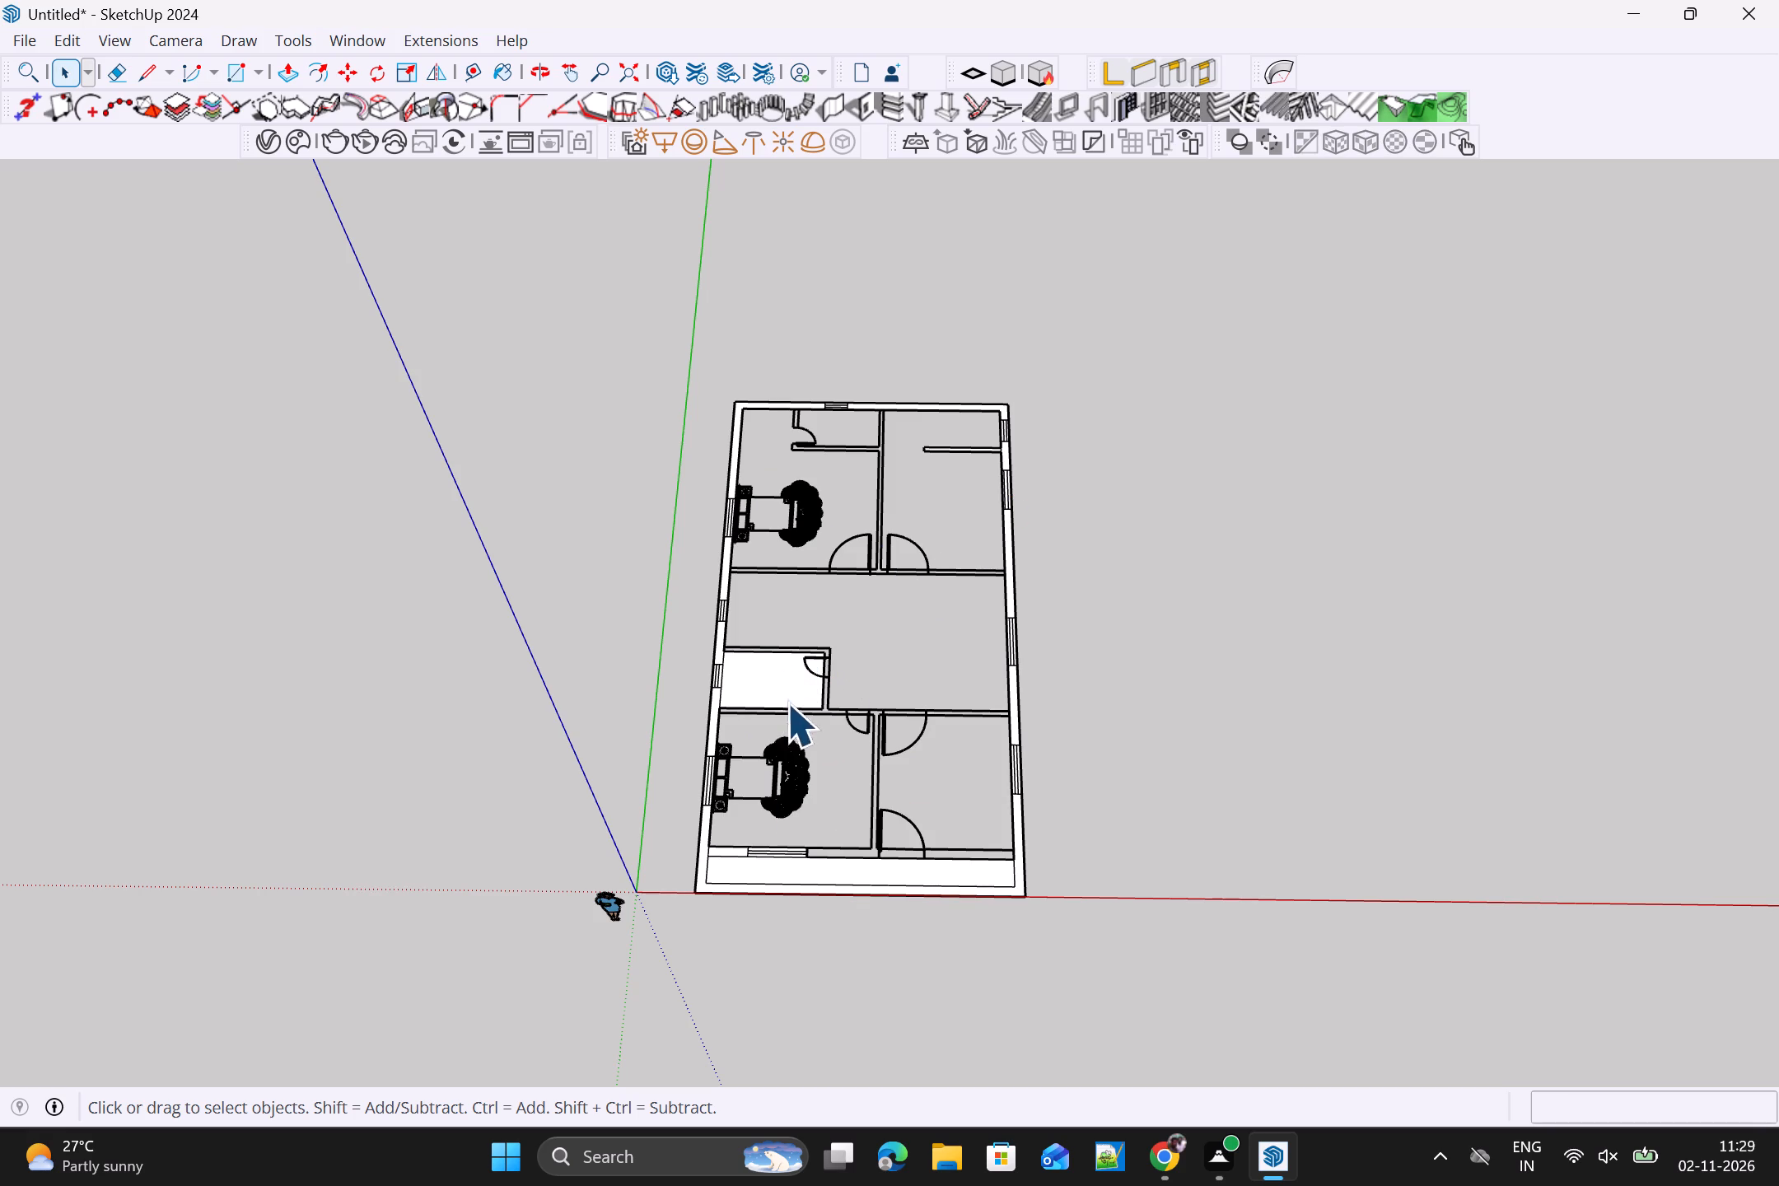
click(775, 647)
click(769, 675)
key(Delete)
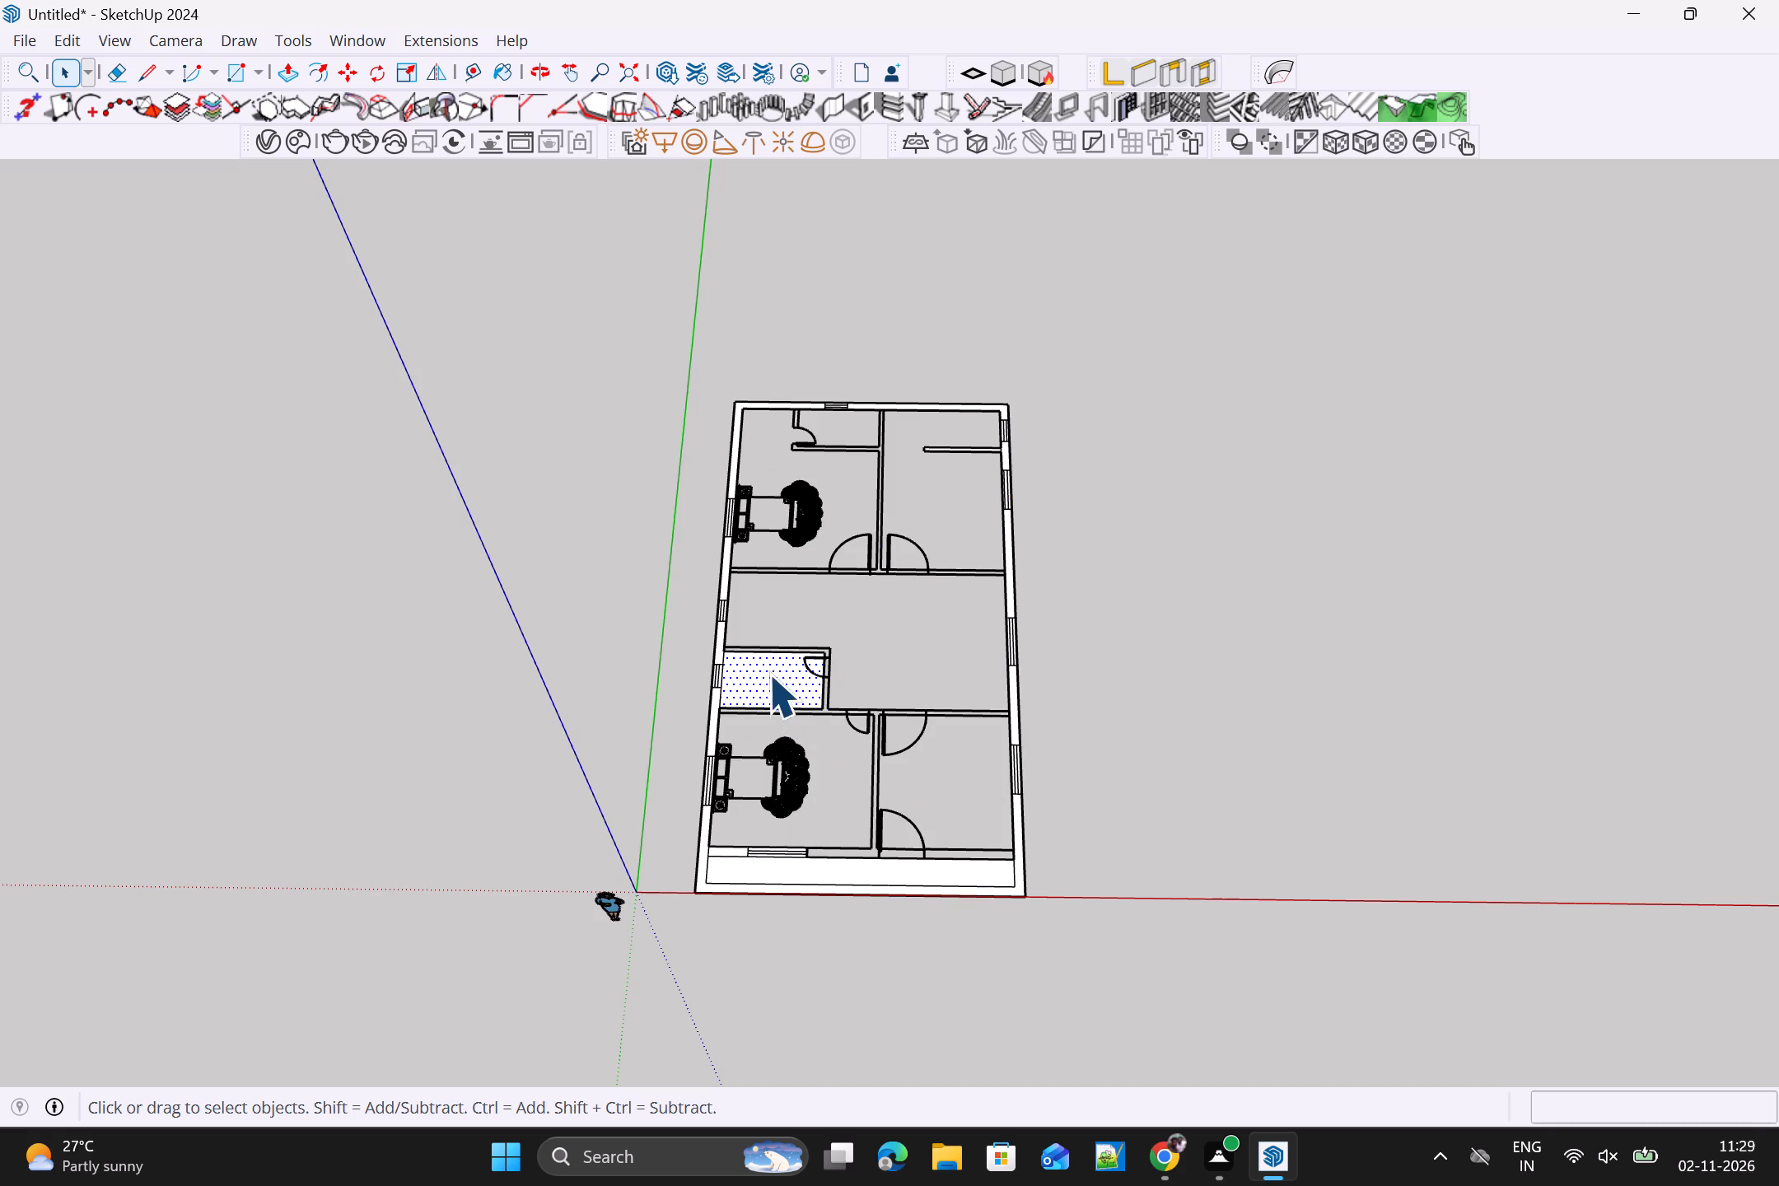
click(834, 873)
key(Delete)
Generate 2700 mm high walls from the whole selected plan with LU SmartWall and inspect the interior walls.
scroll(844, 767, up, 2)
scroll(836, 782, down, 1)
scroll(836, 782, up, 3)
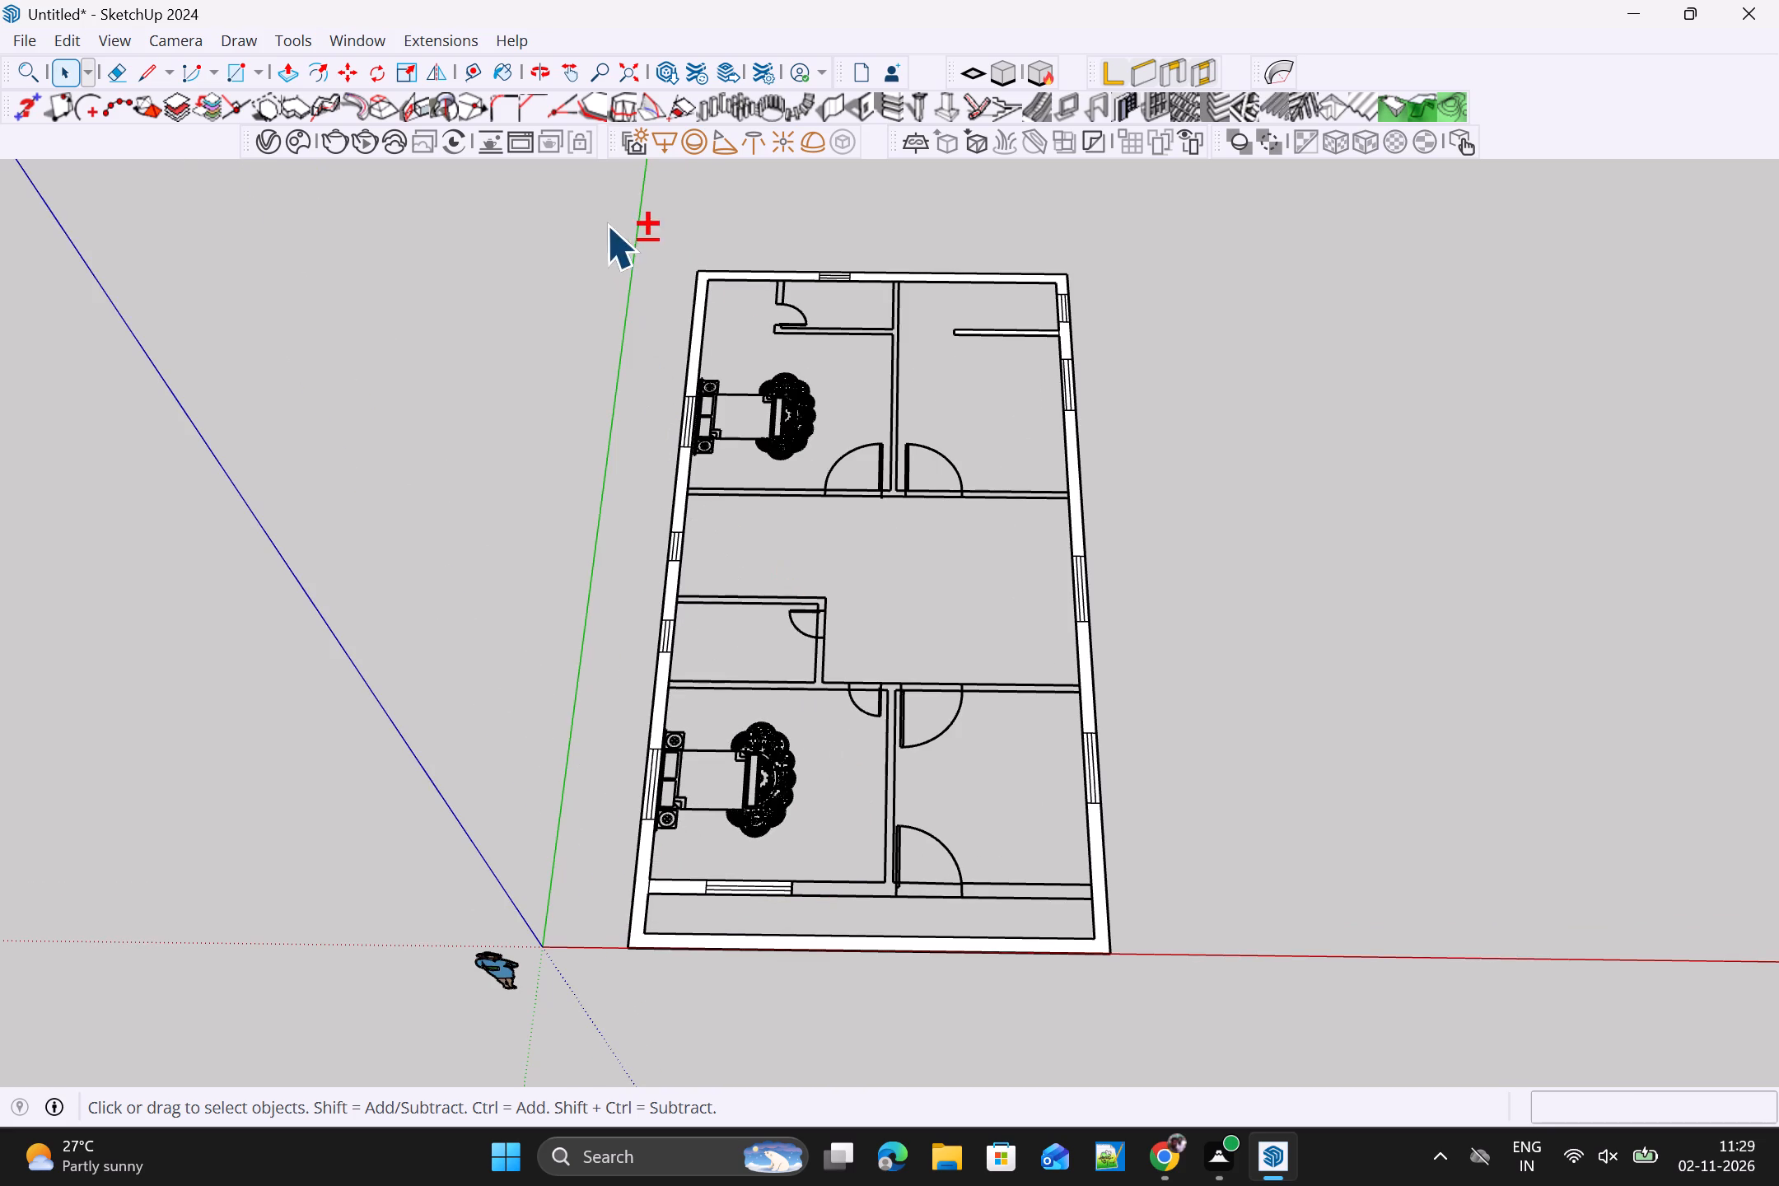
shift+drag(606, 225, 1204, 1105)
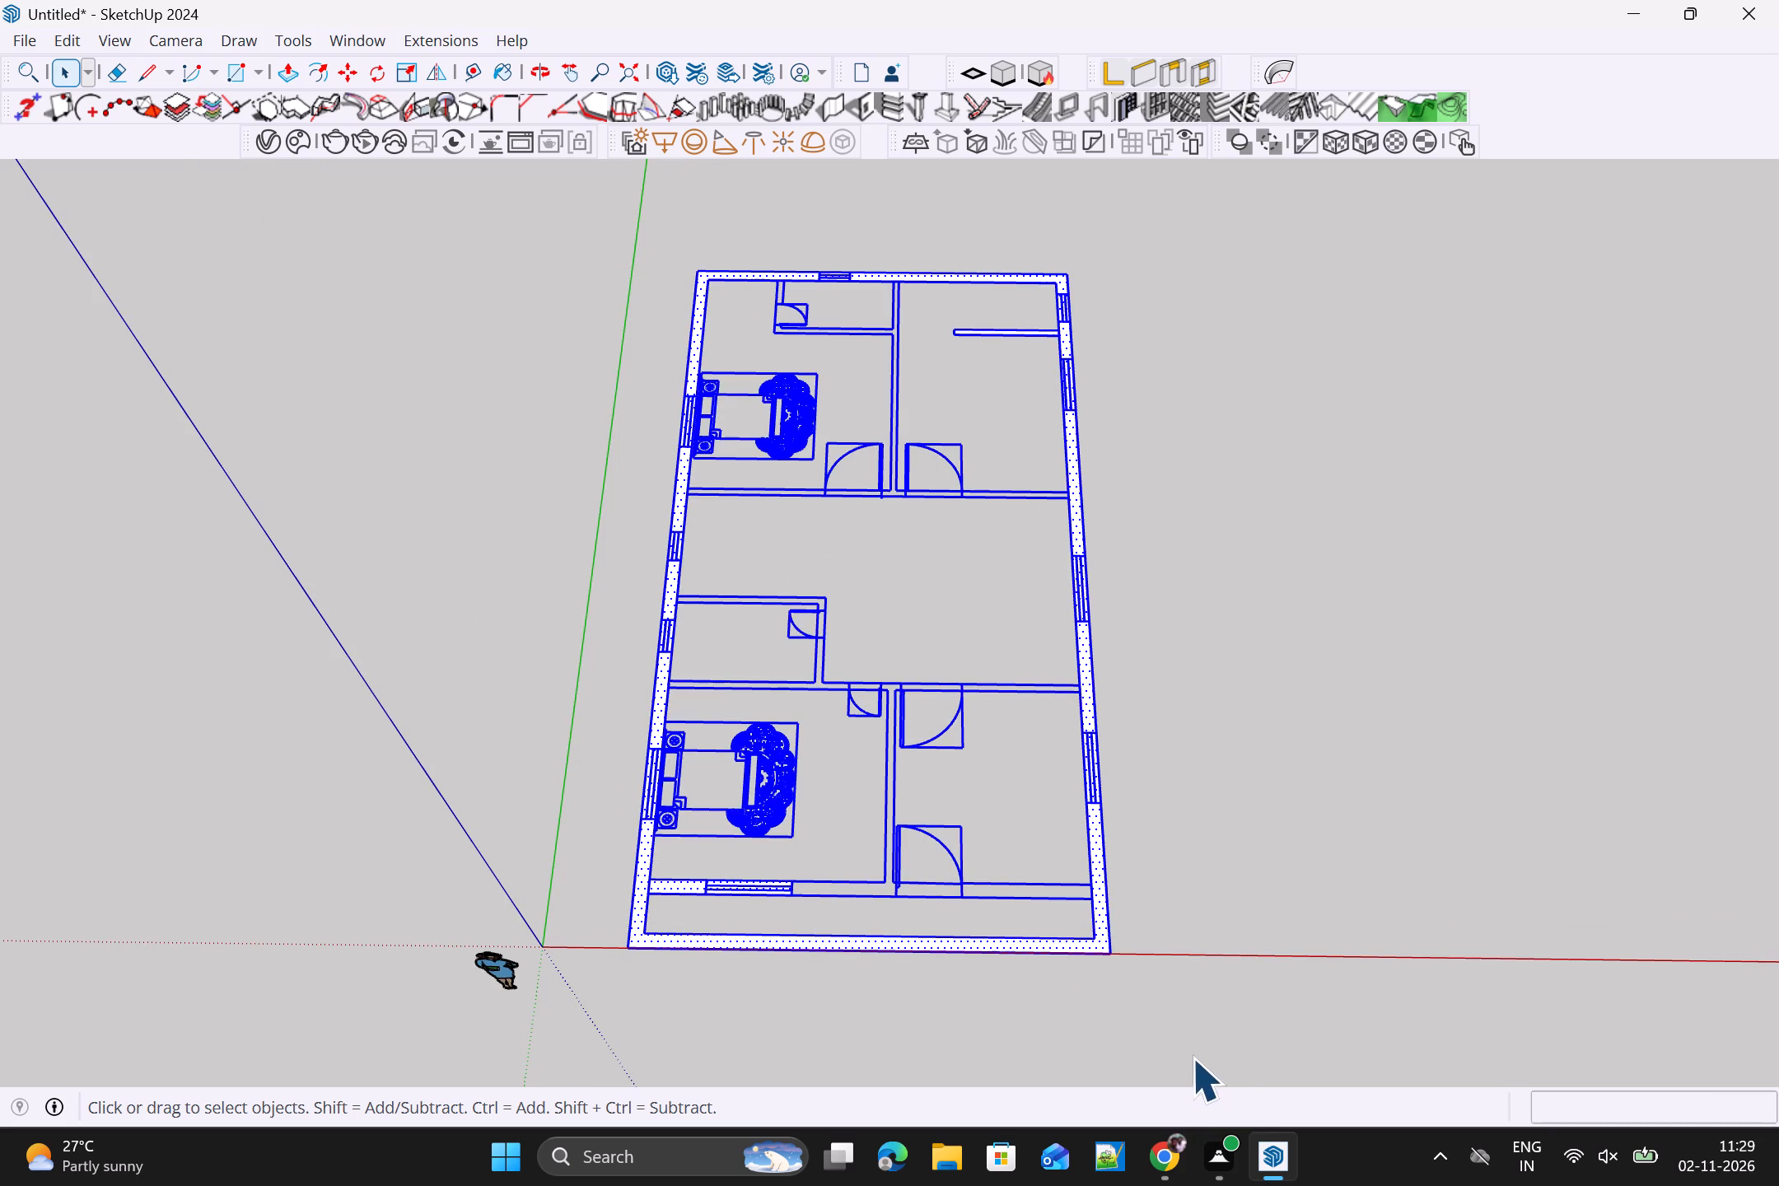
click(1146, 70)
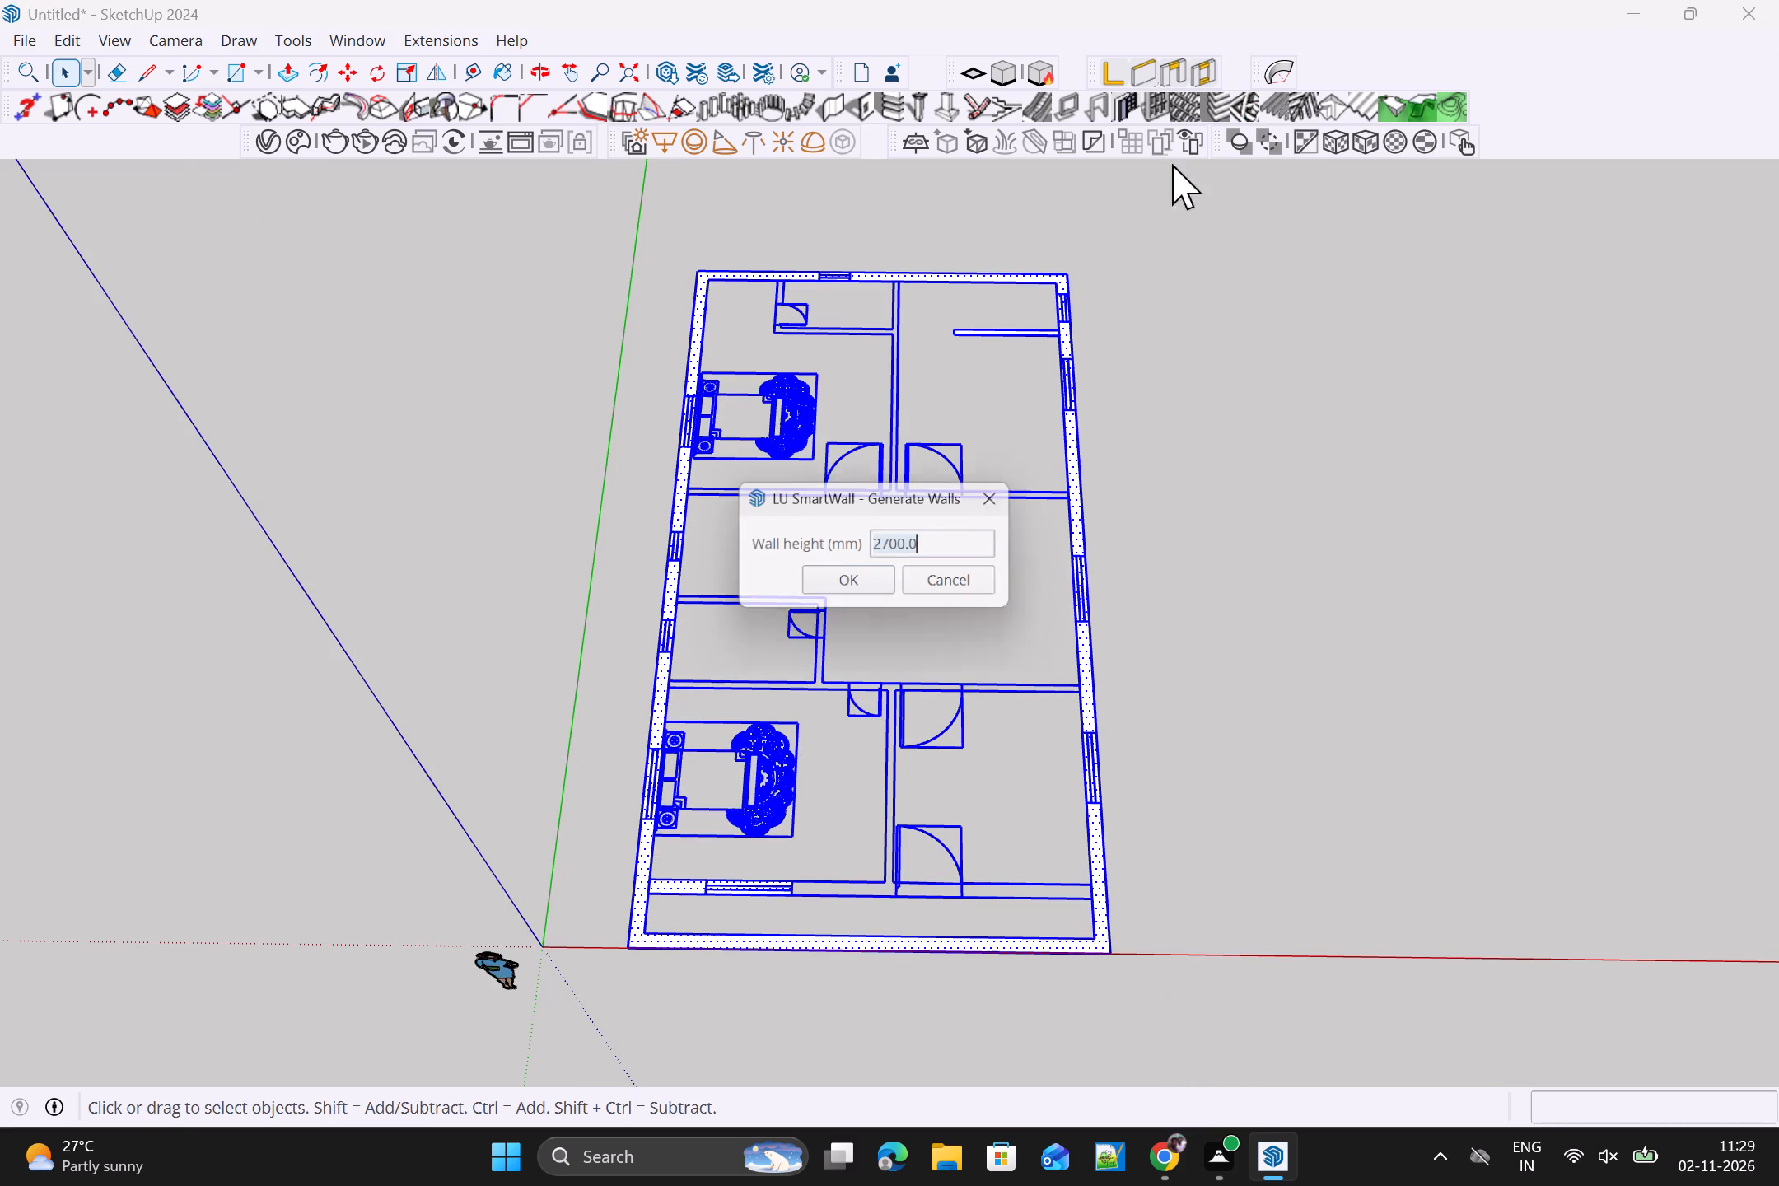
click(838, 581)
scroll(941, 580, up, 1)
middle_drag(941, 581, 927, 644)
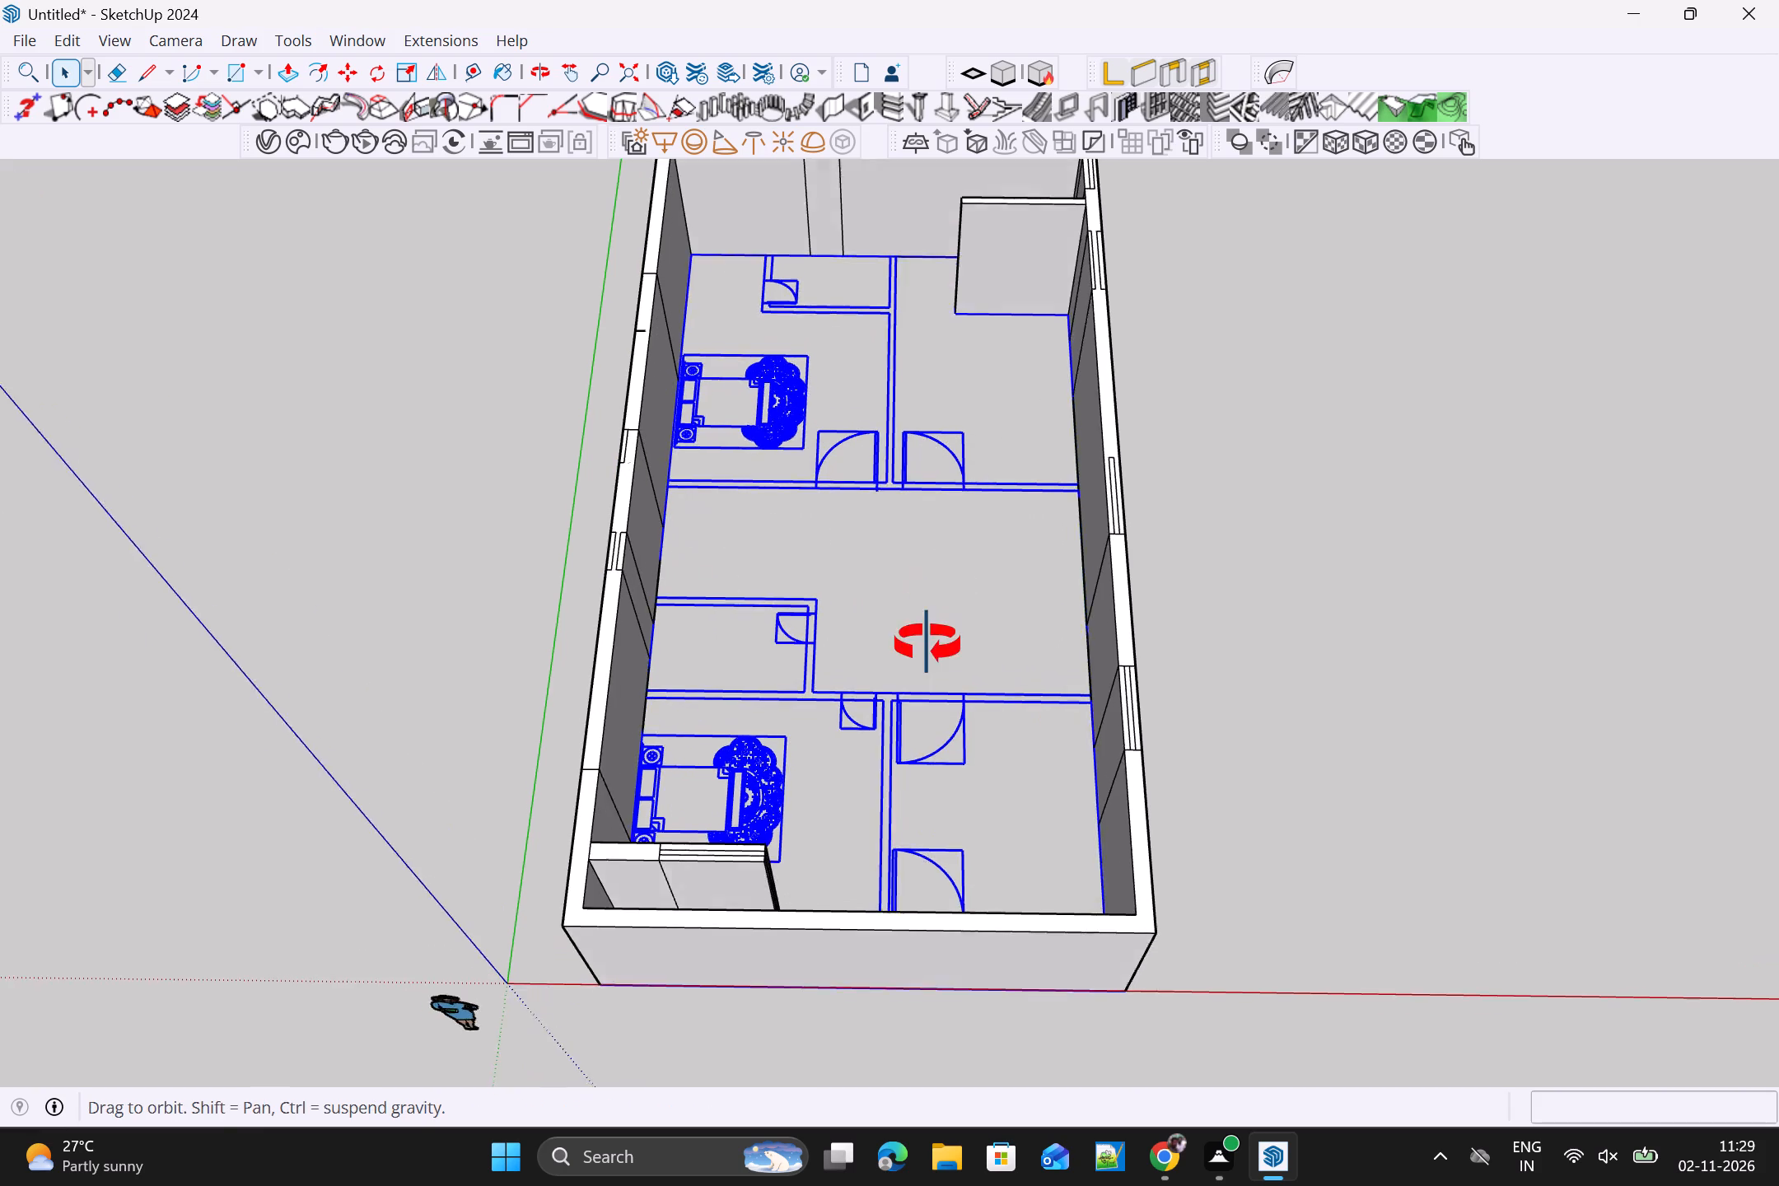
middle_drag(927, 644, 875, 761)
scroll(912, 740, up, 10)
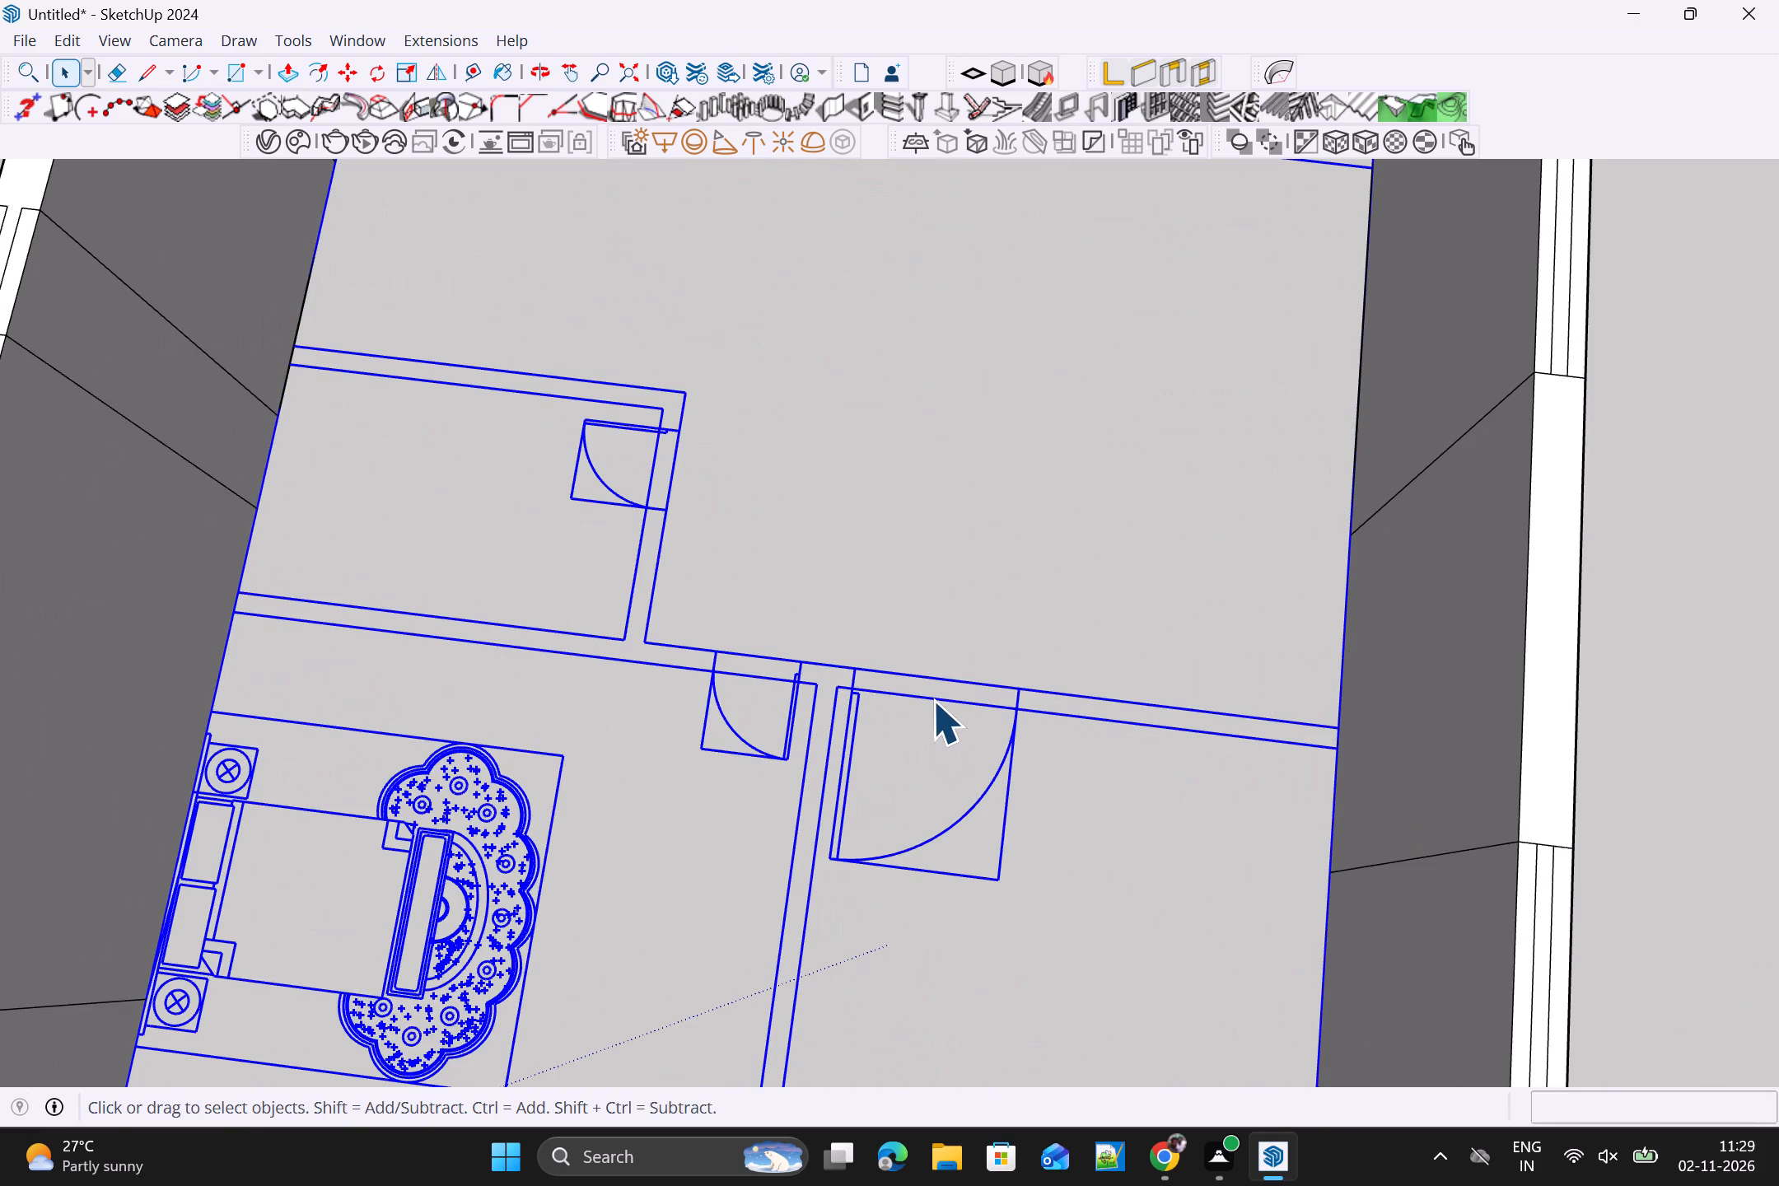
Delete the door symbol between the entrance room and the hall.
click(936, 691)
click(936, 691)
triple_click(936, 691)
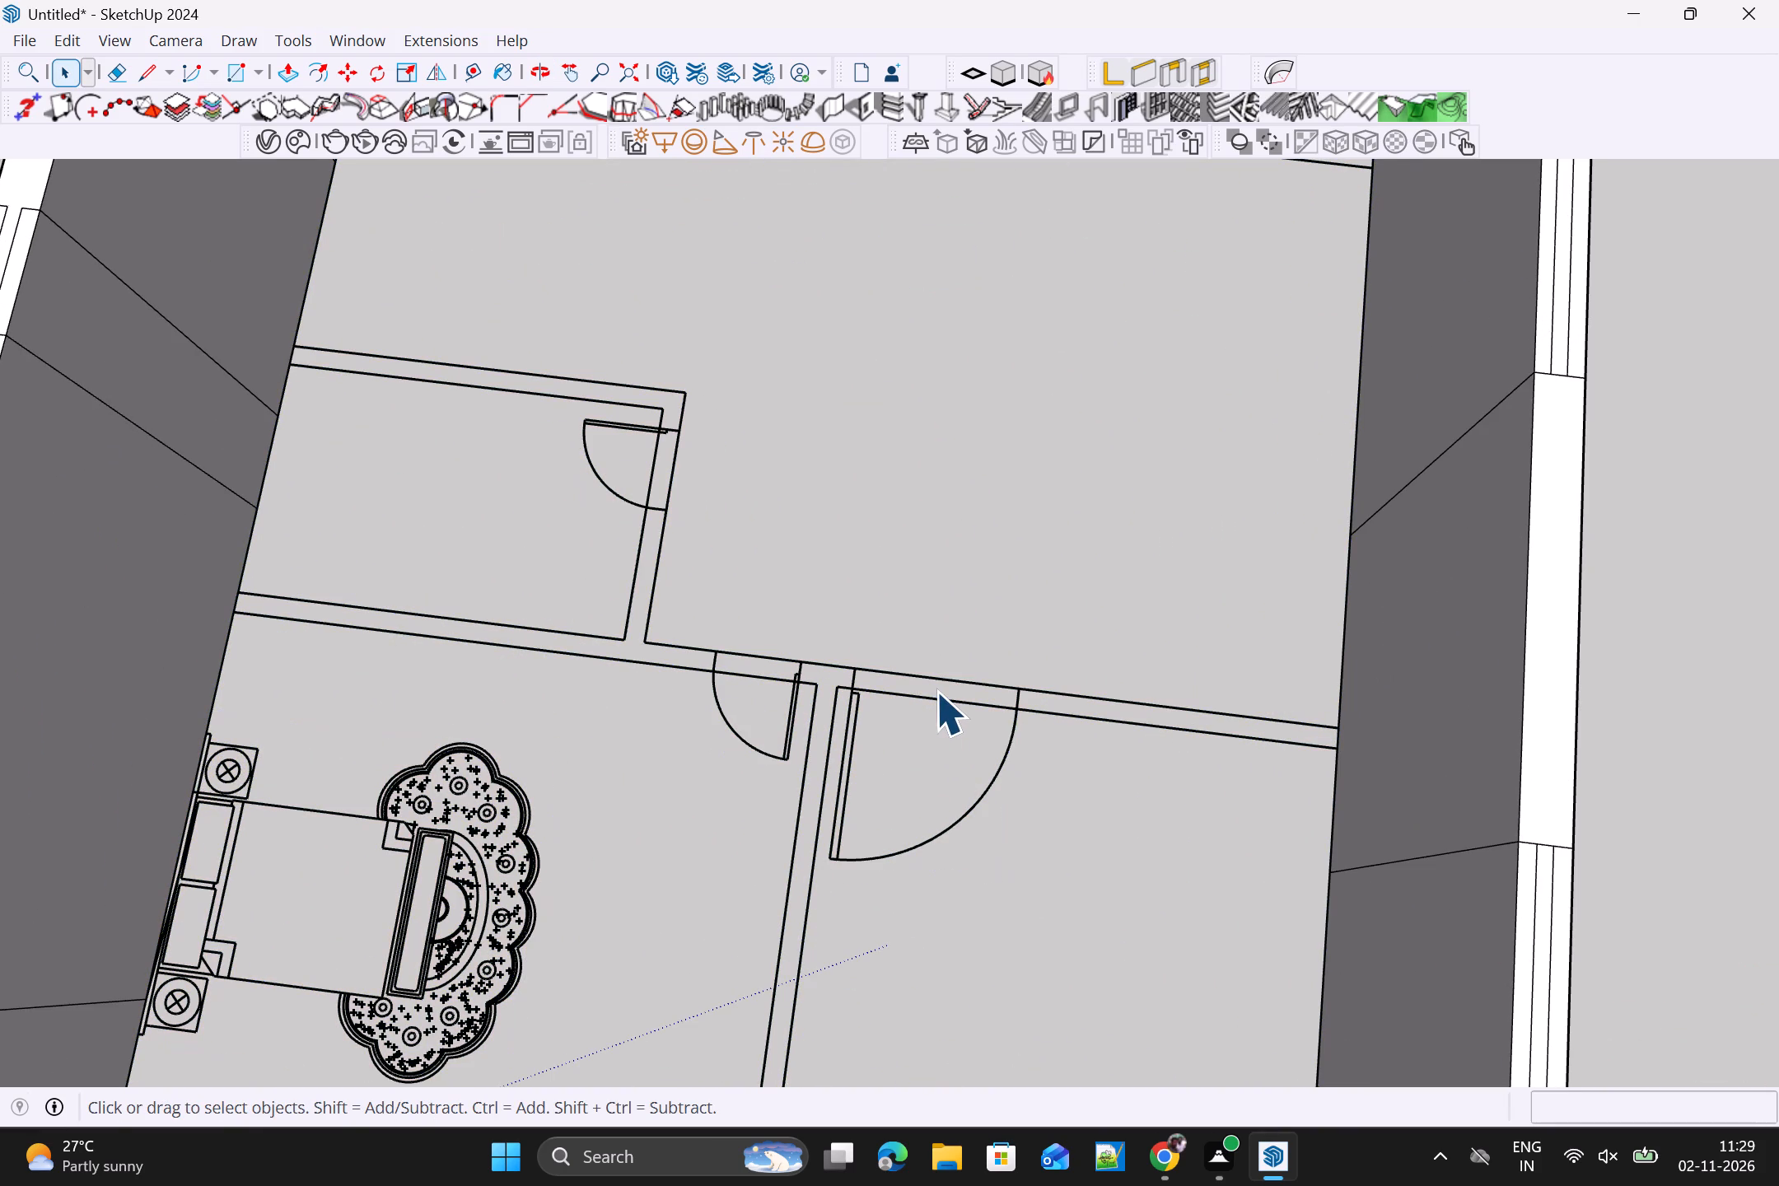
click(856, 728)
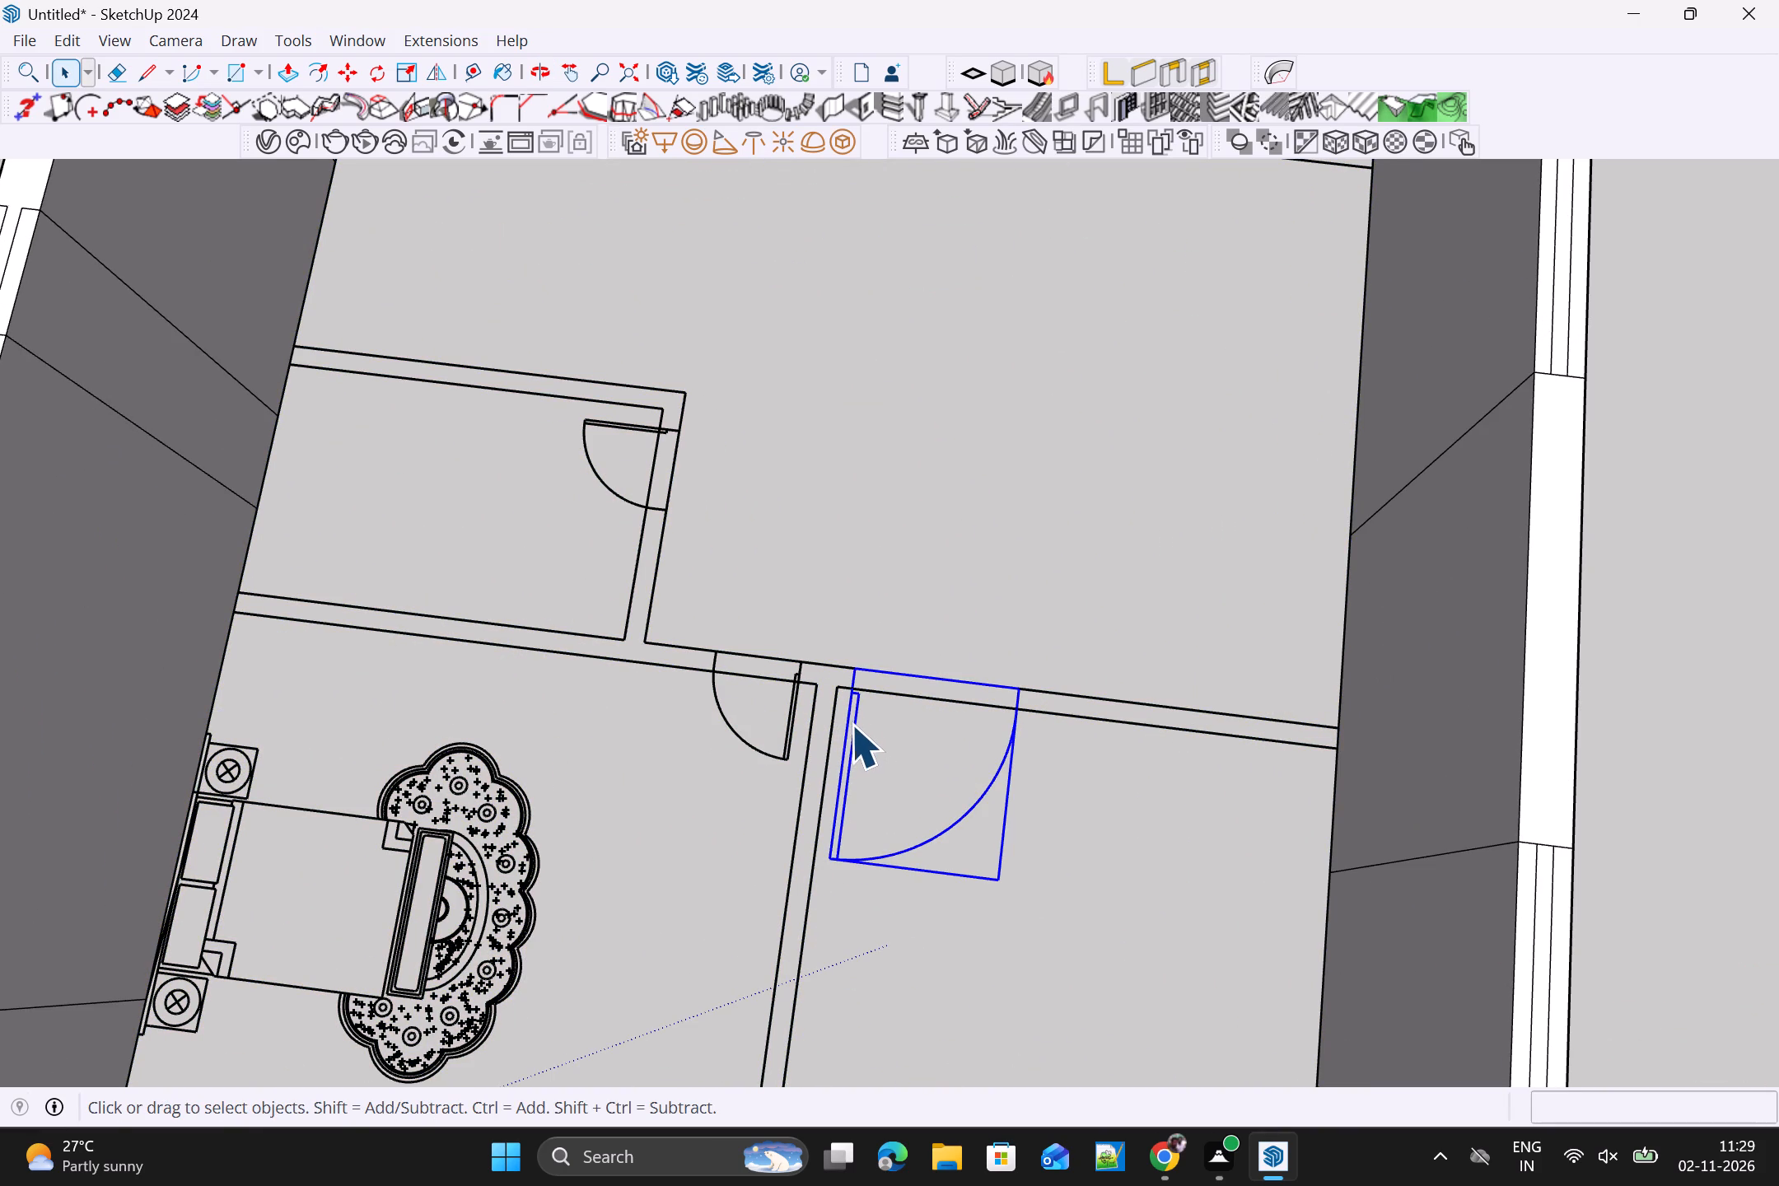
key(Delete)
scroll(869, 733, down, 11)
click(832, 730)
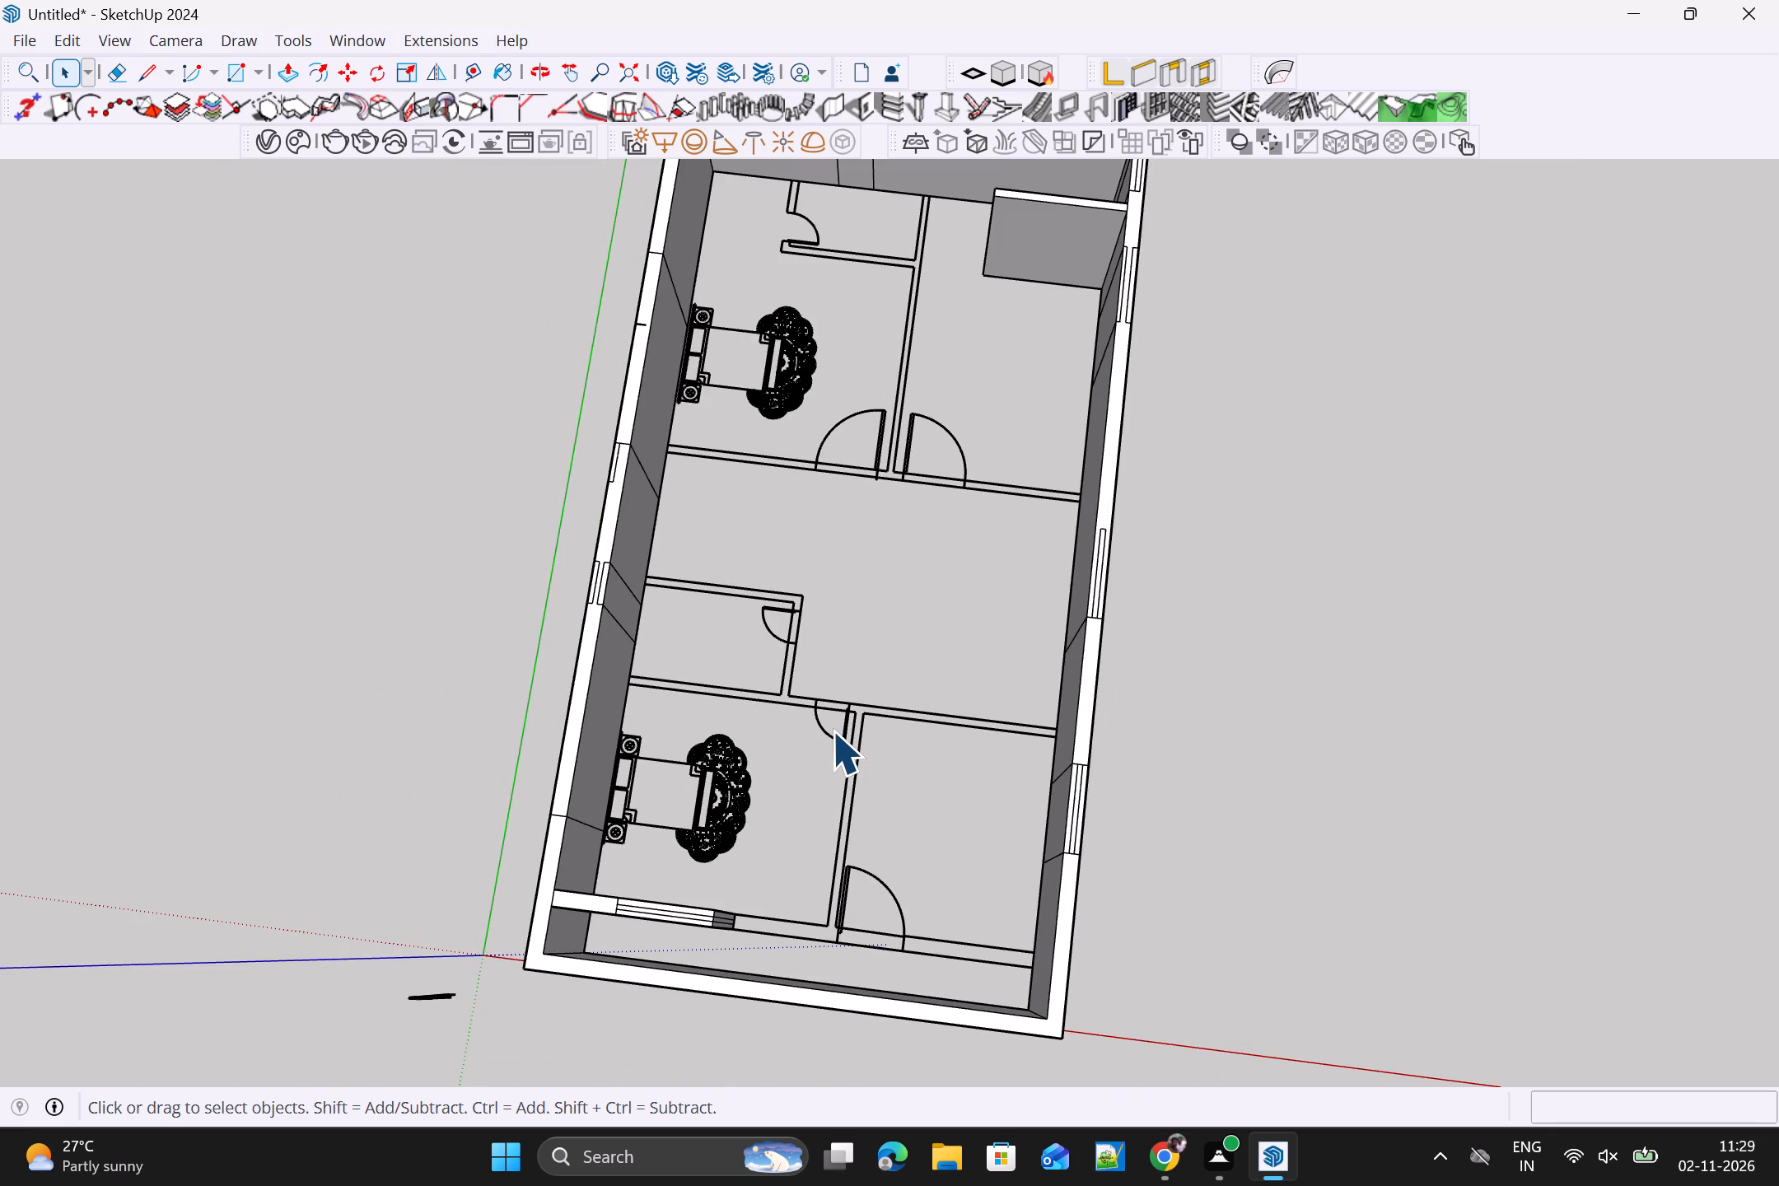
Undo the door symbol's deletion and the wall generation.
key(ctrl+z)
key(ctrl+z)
Examine the hall-side wall line at the back bedroom's door opening.
middle_drag(920, 735, 1008, 440)
click(784, 513)
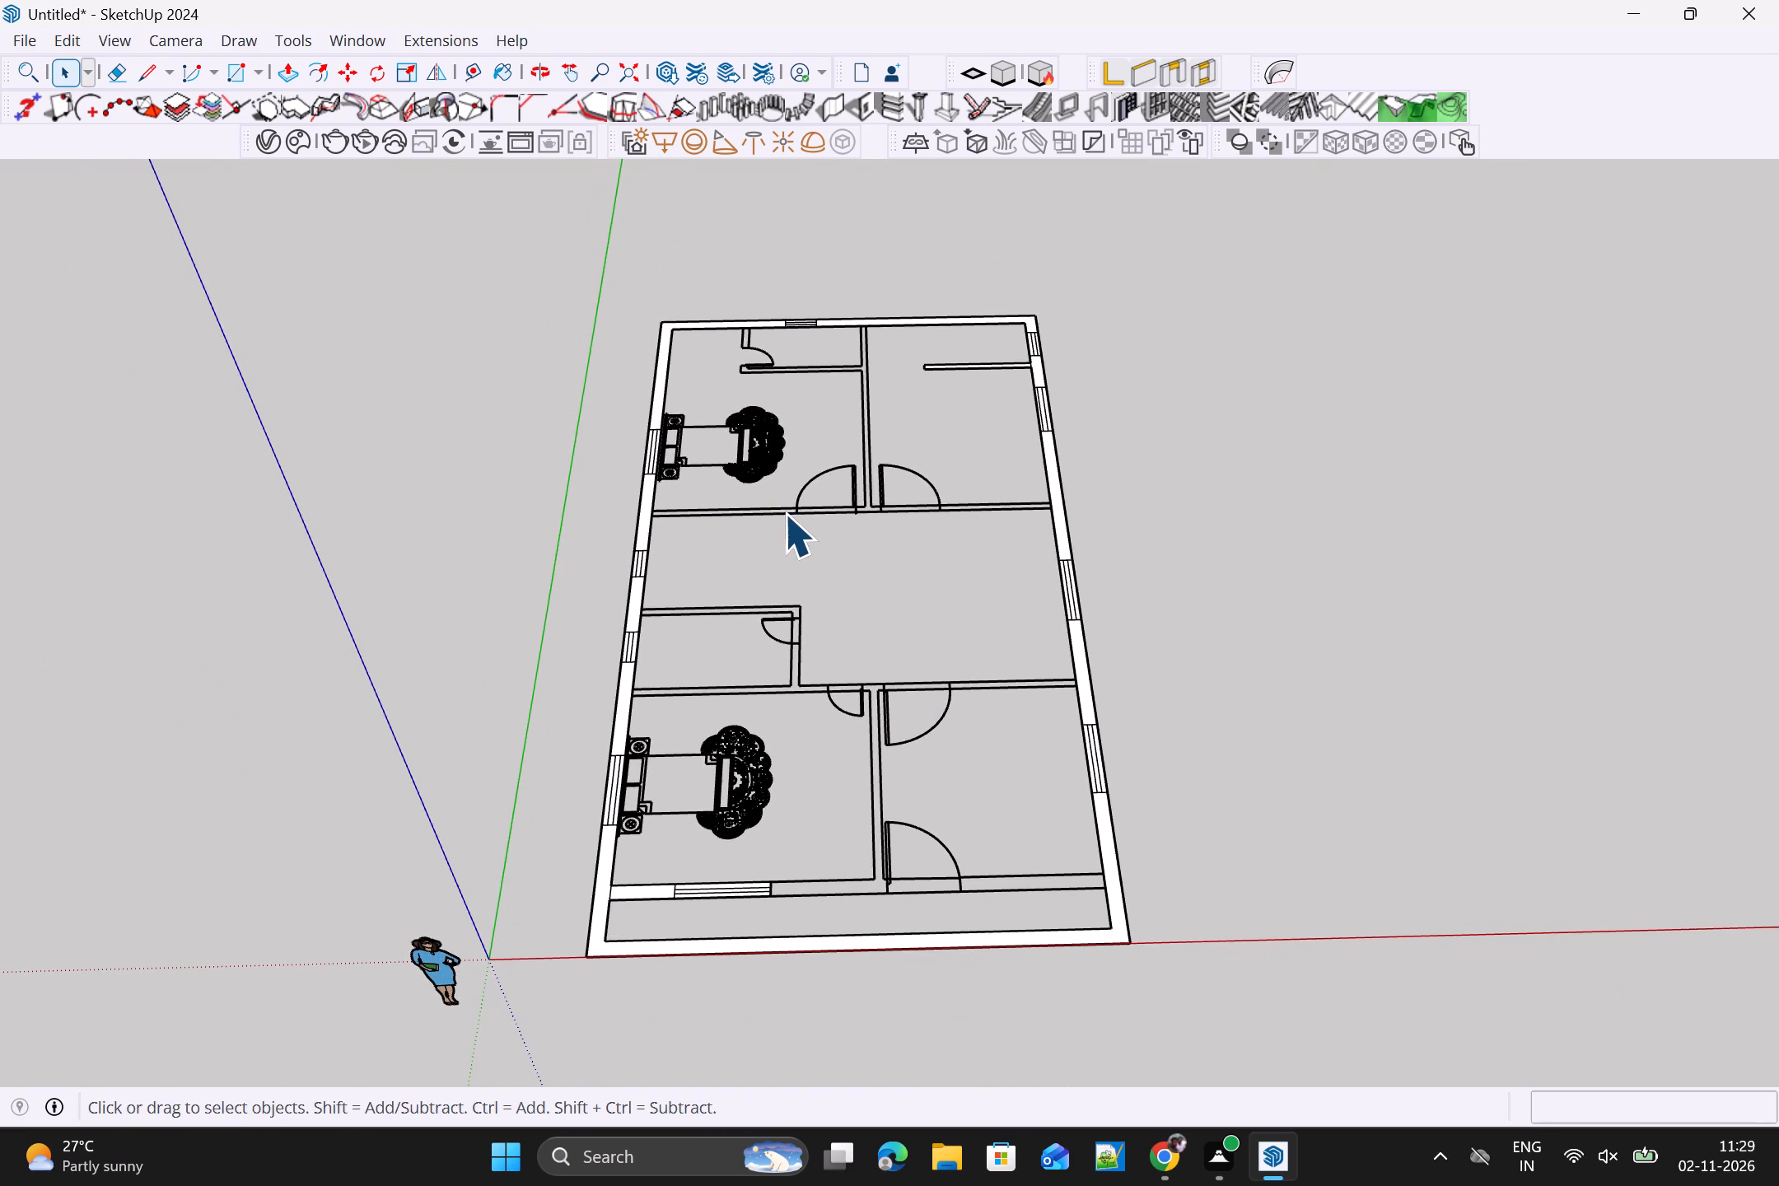
scroll(784, 513, up, 14)
middle_drag(789, 515, 786, 575)
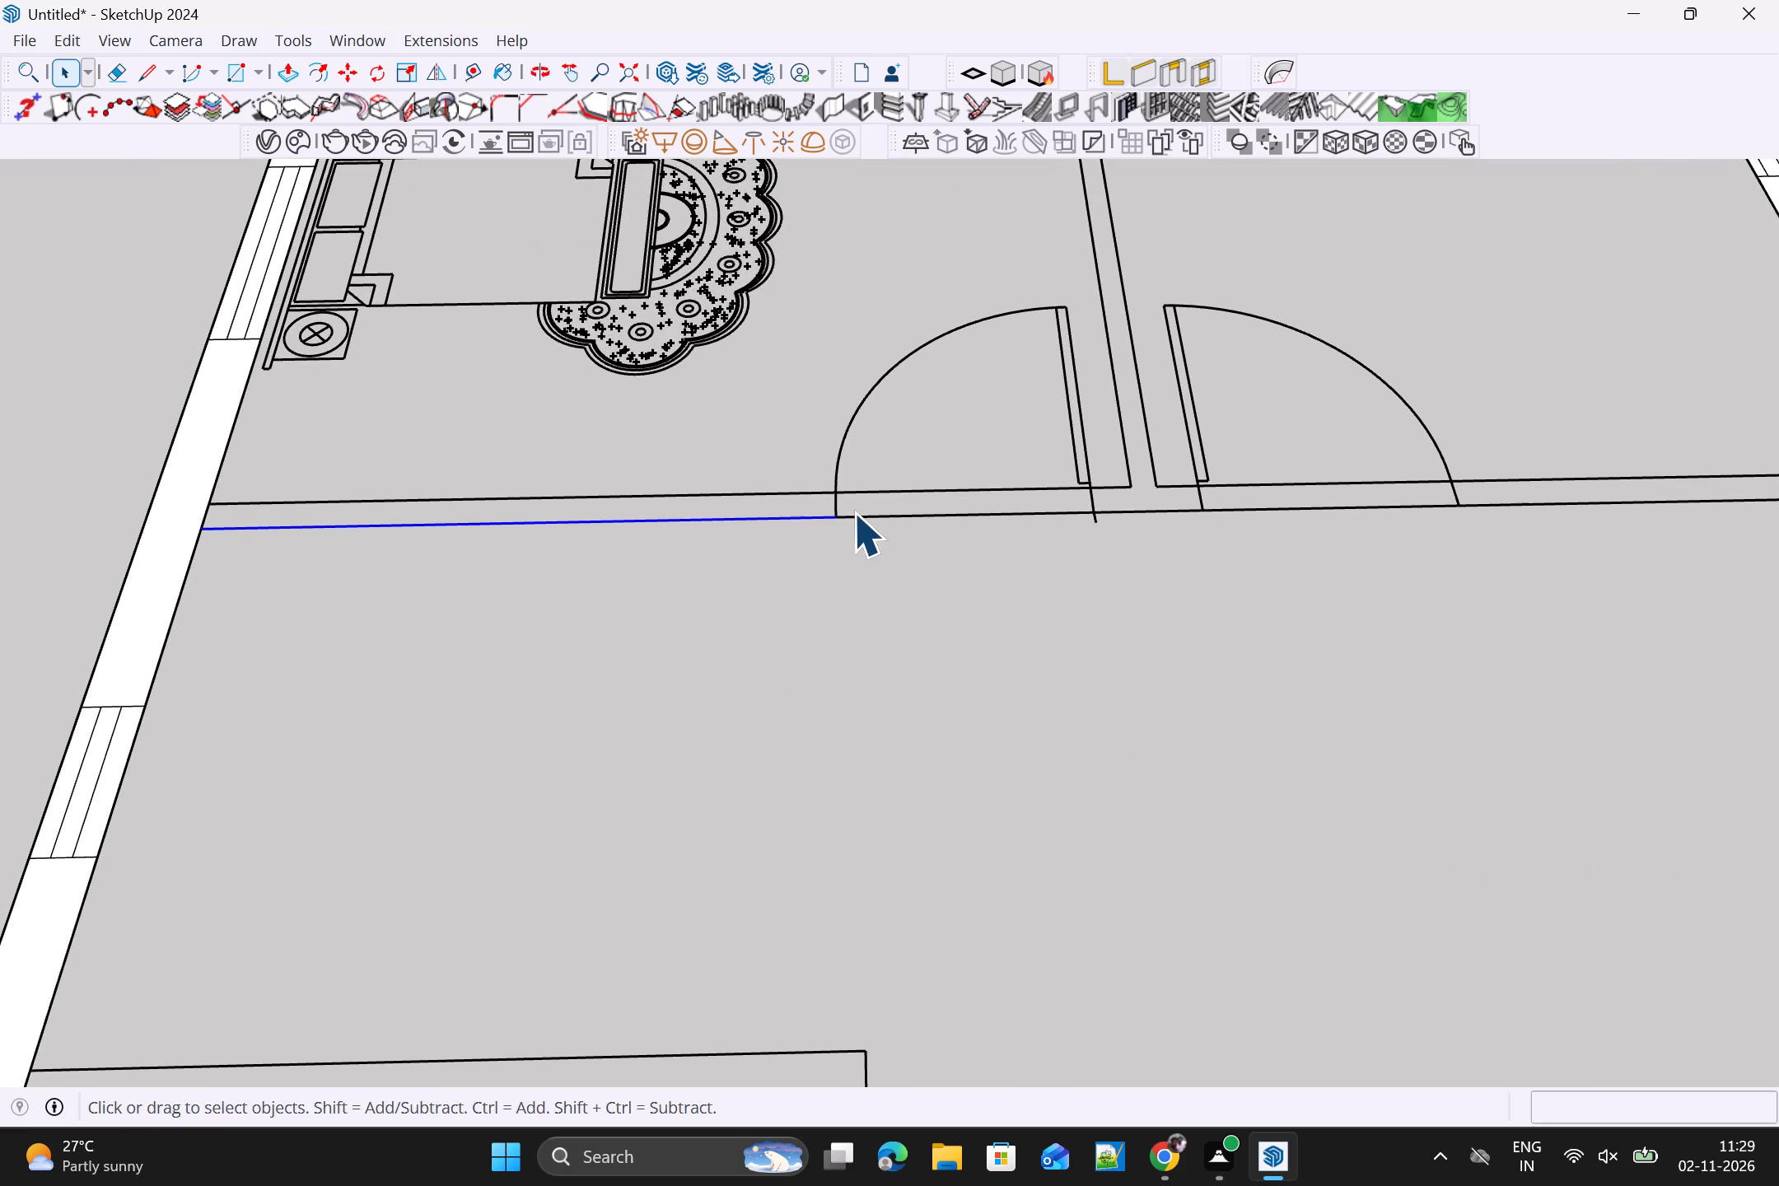
click(879, 500)
scroll(879, 504, down, 18)
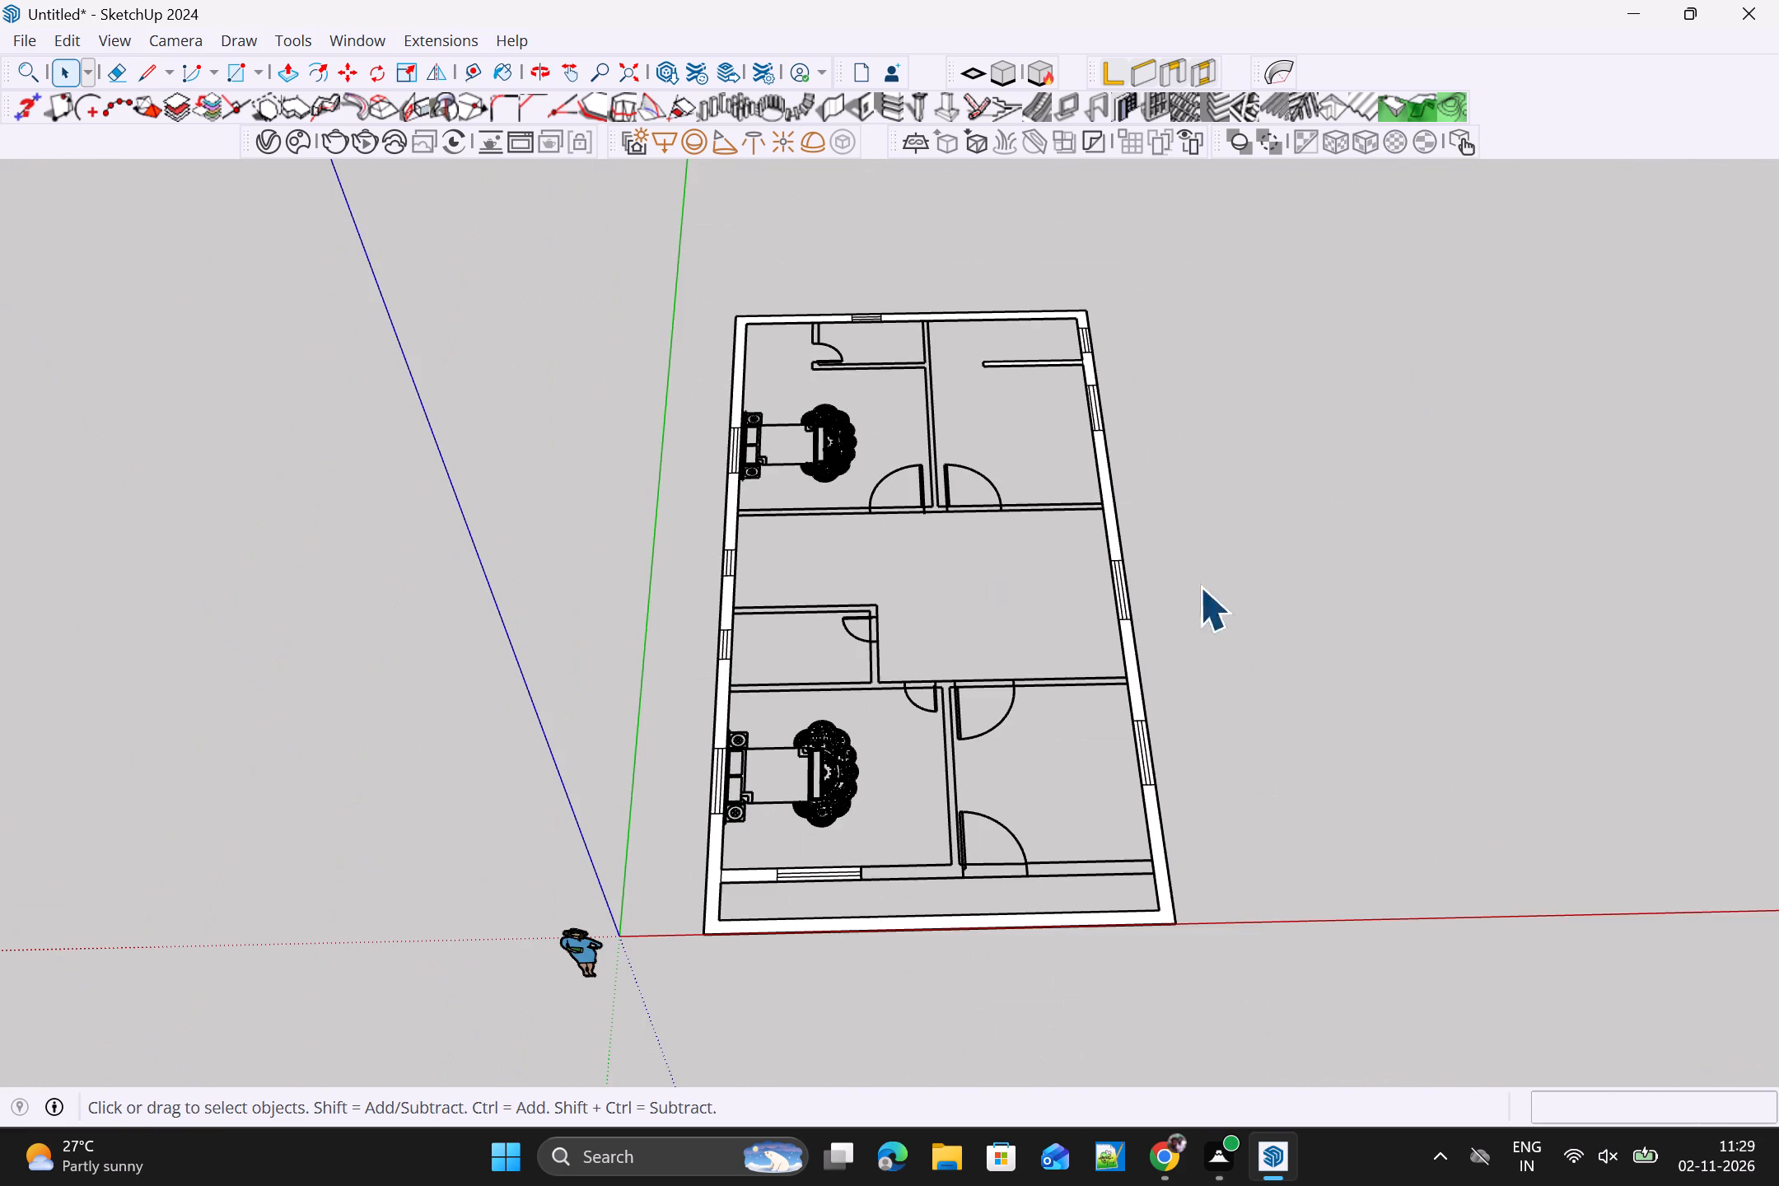
click(1296, 609)
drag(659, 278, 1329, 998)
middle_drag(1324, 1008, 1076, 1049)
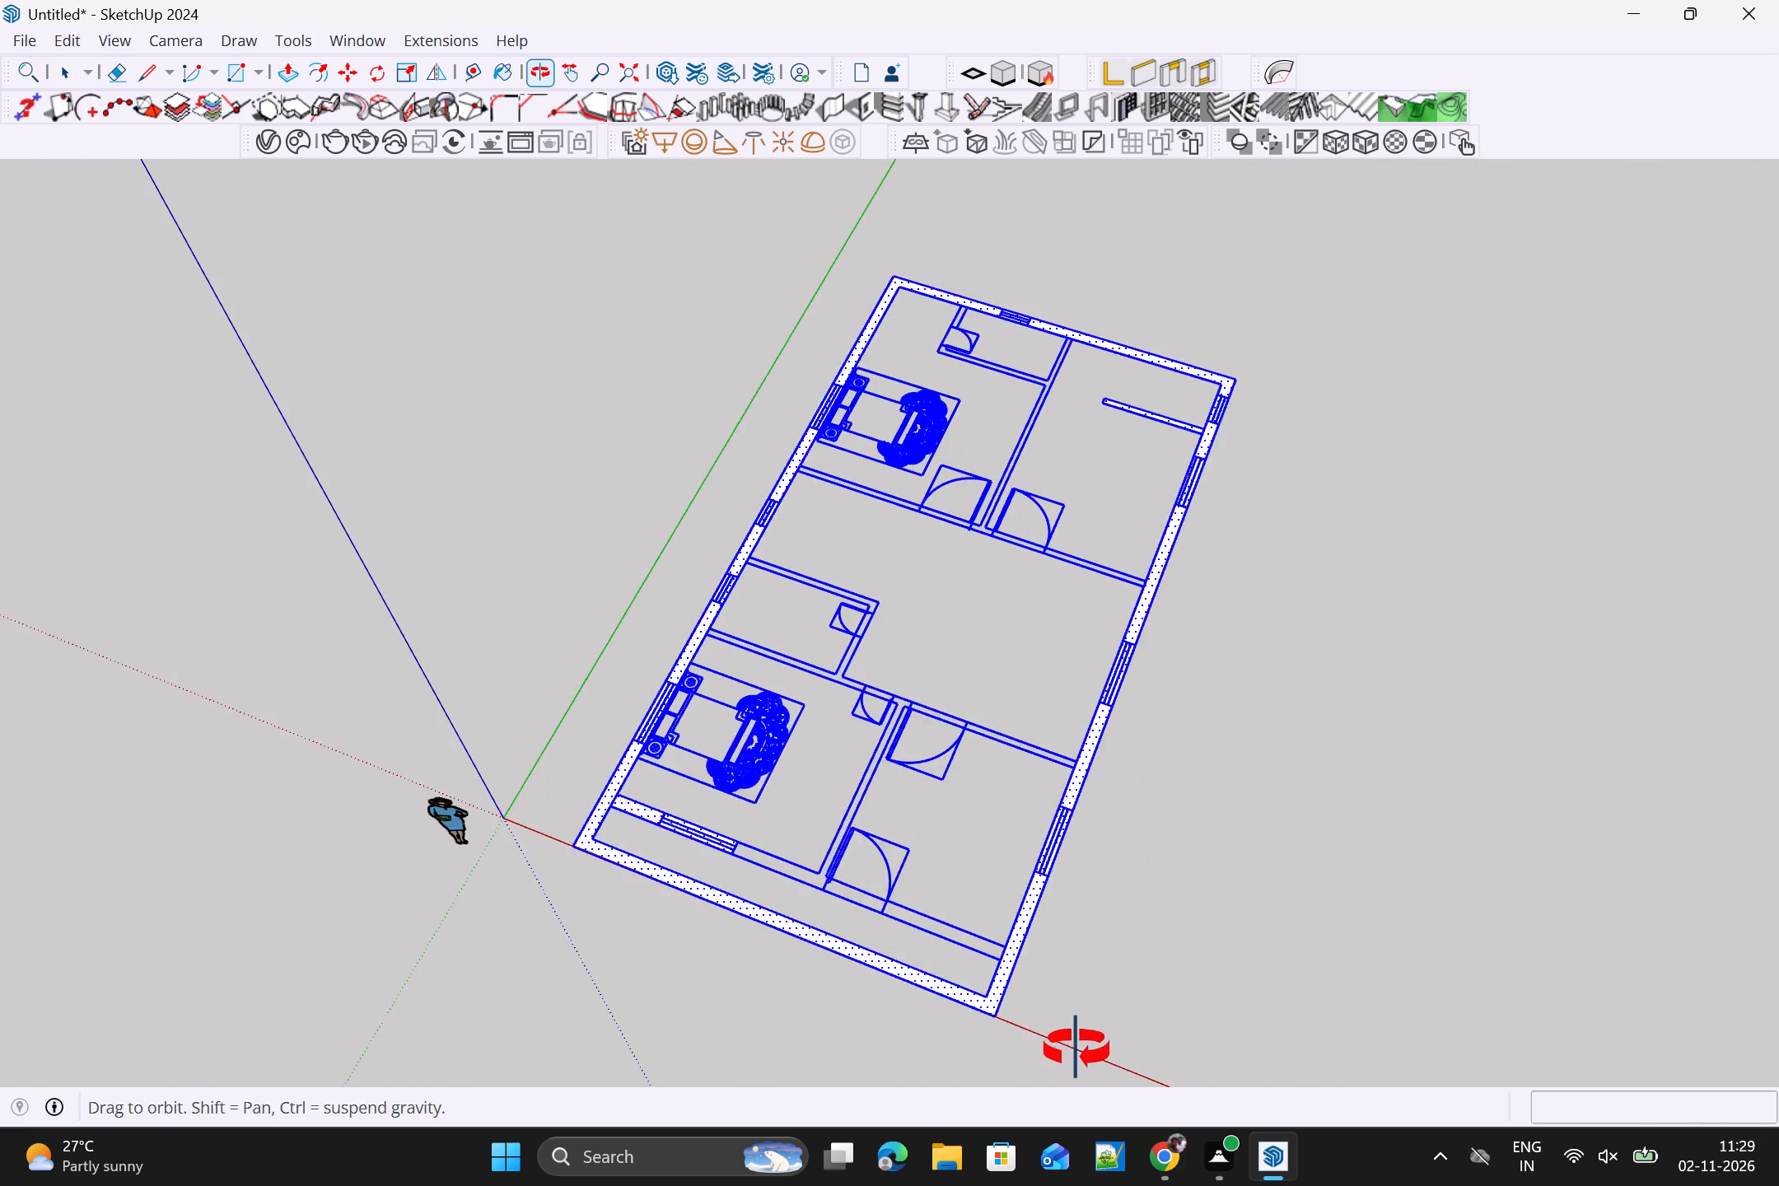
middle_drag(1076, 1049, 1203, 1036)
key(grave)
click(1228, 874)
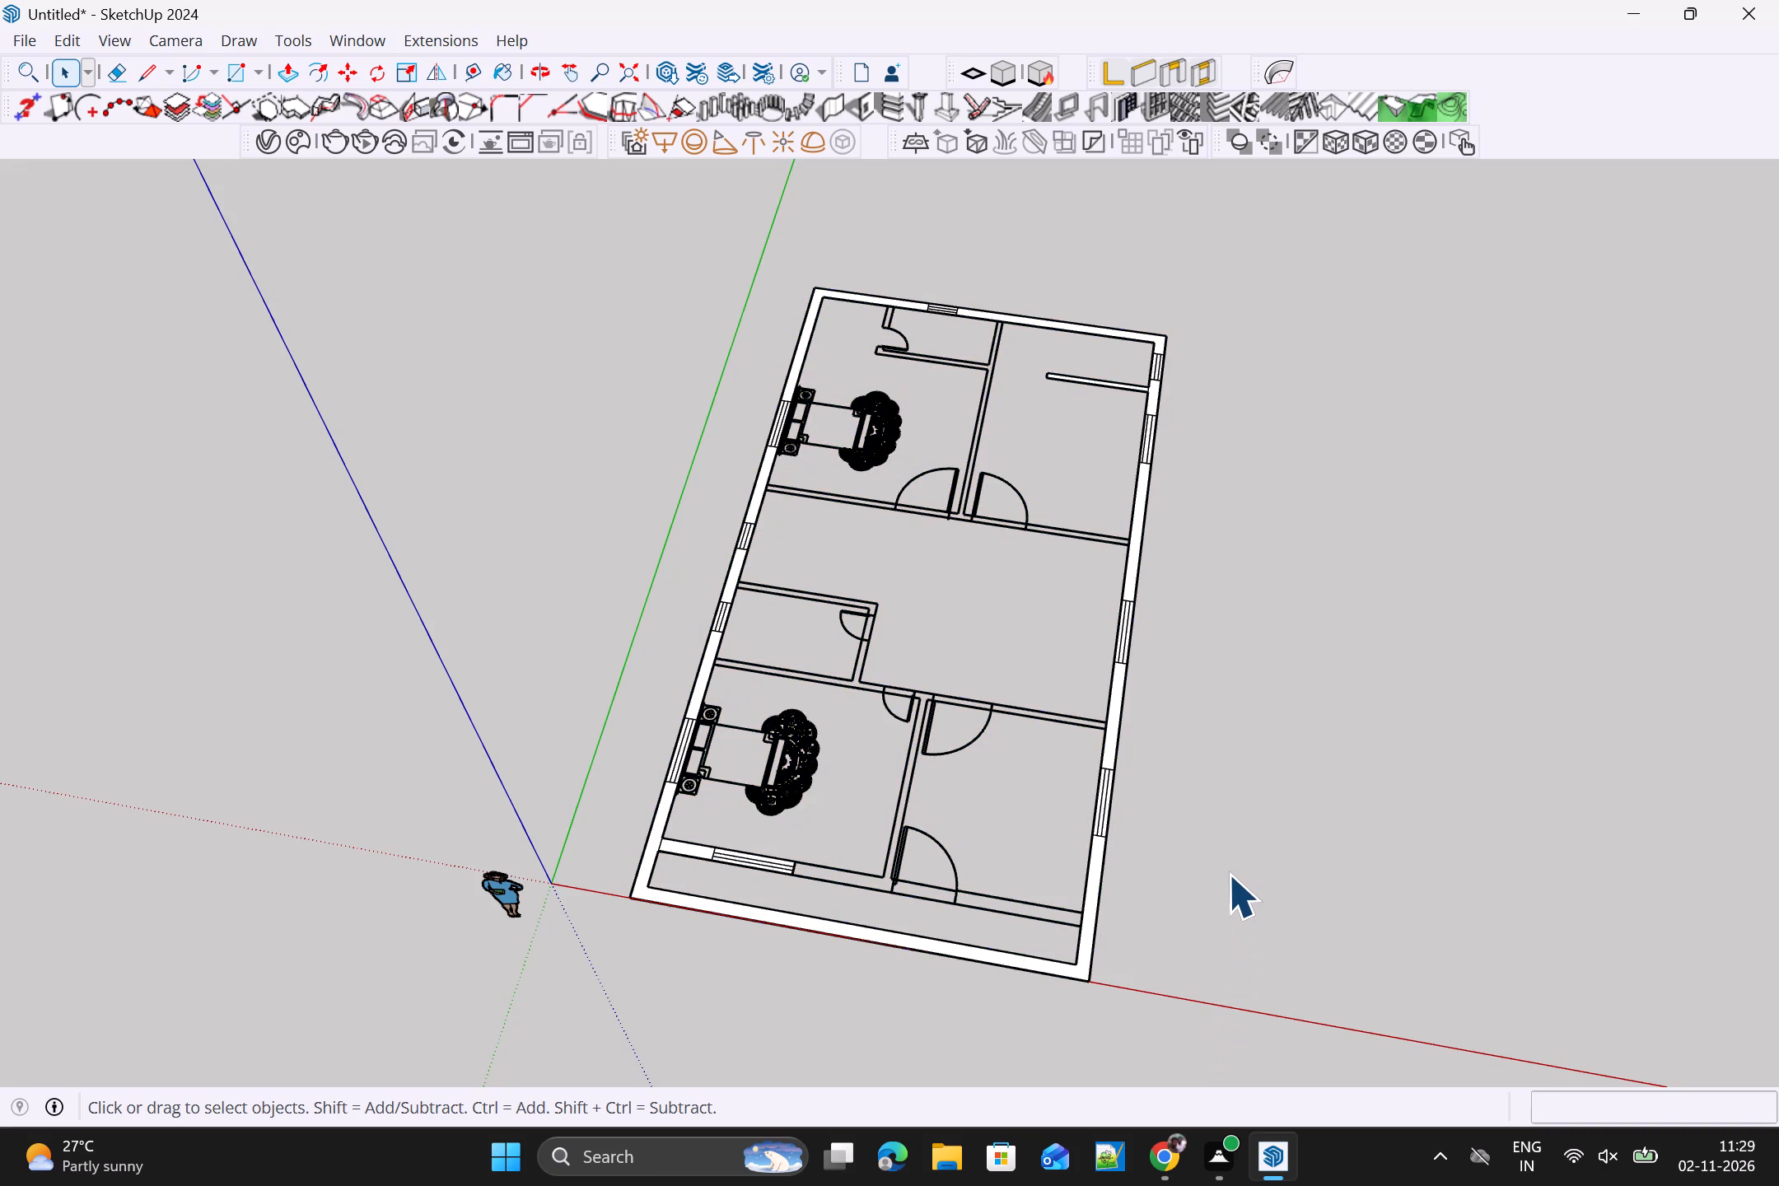
Delete the door symbol between the entrance room and the hall.
click(965, 747)
key(Delete)
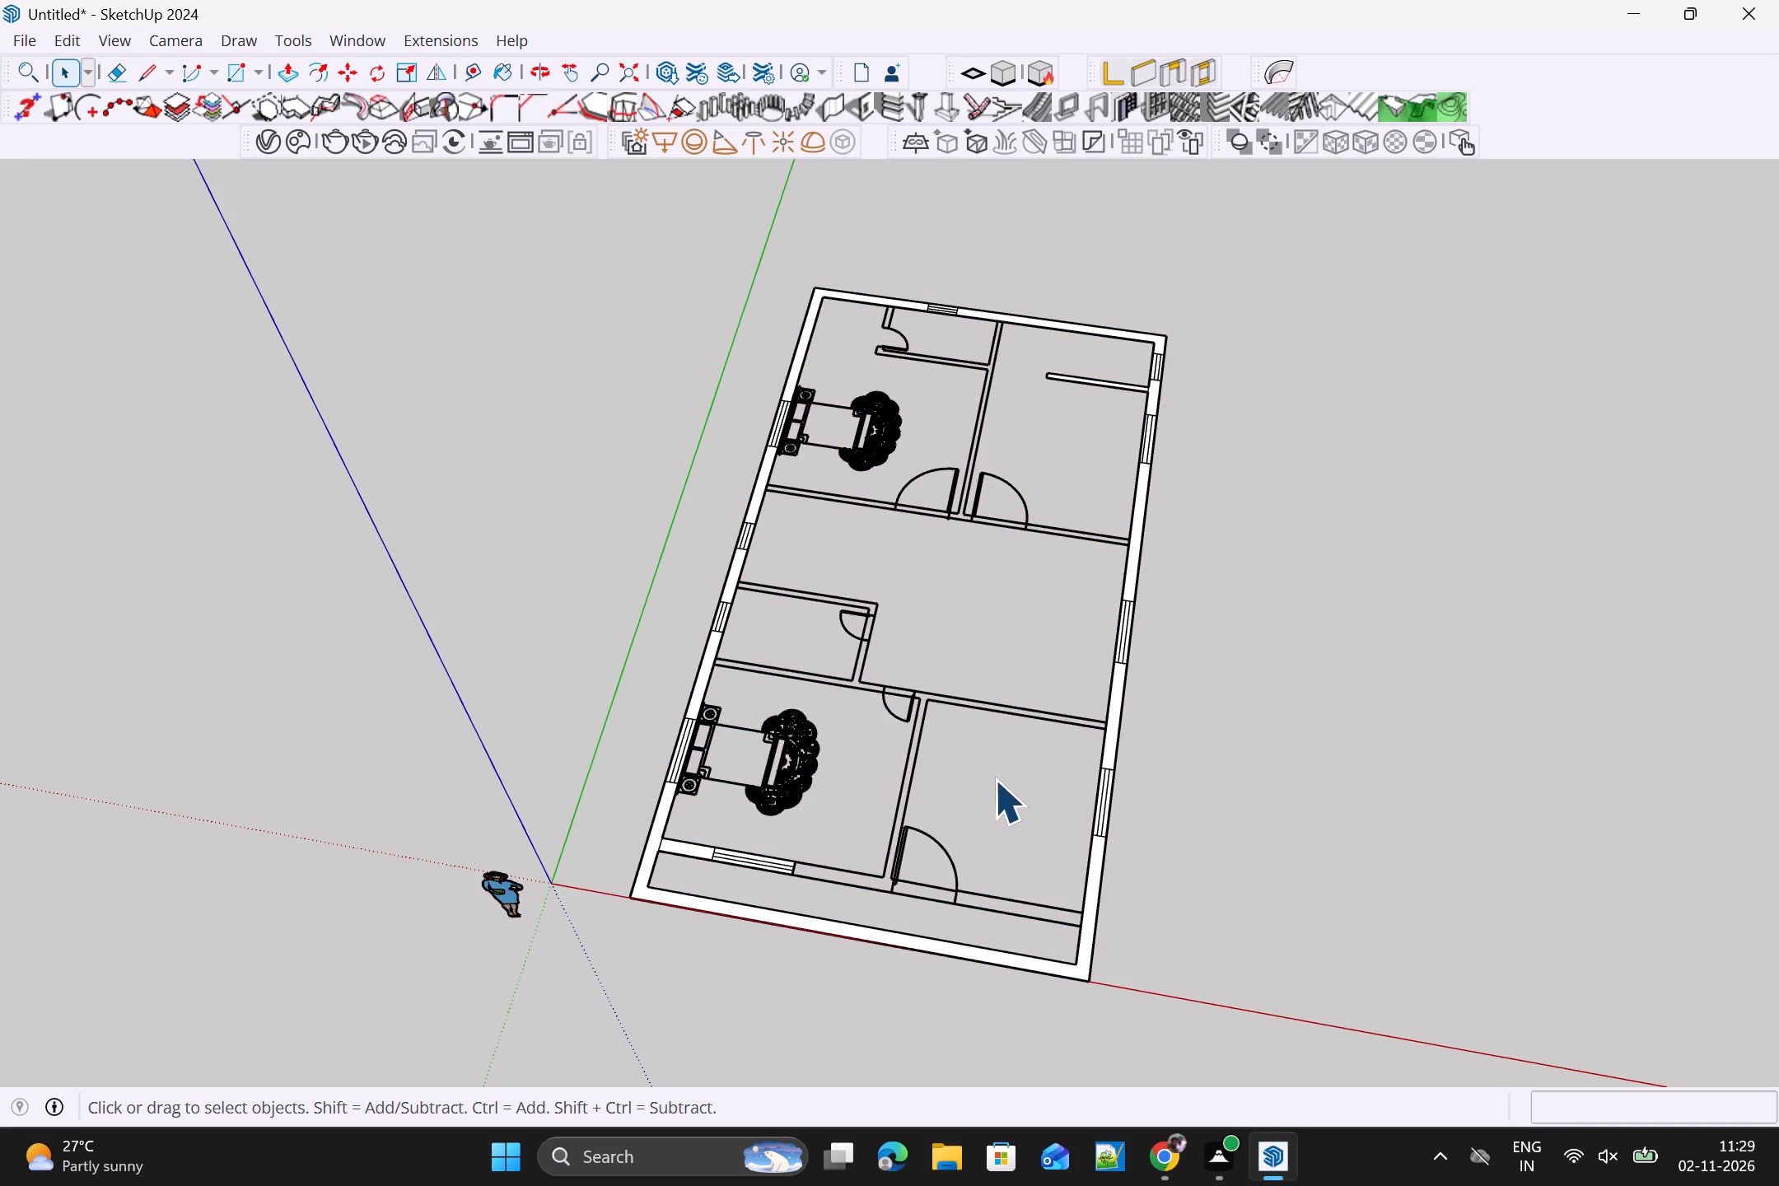
Select the entire floor plan.
scroll(1012, 776, down, 3)
drag(730, 327, 1252, 1123)
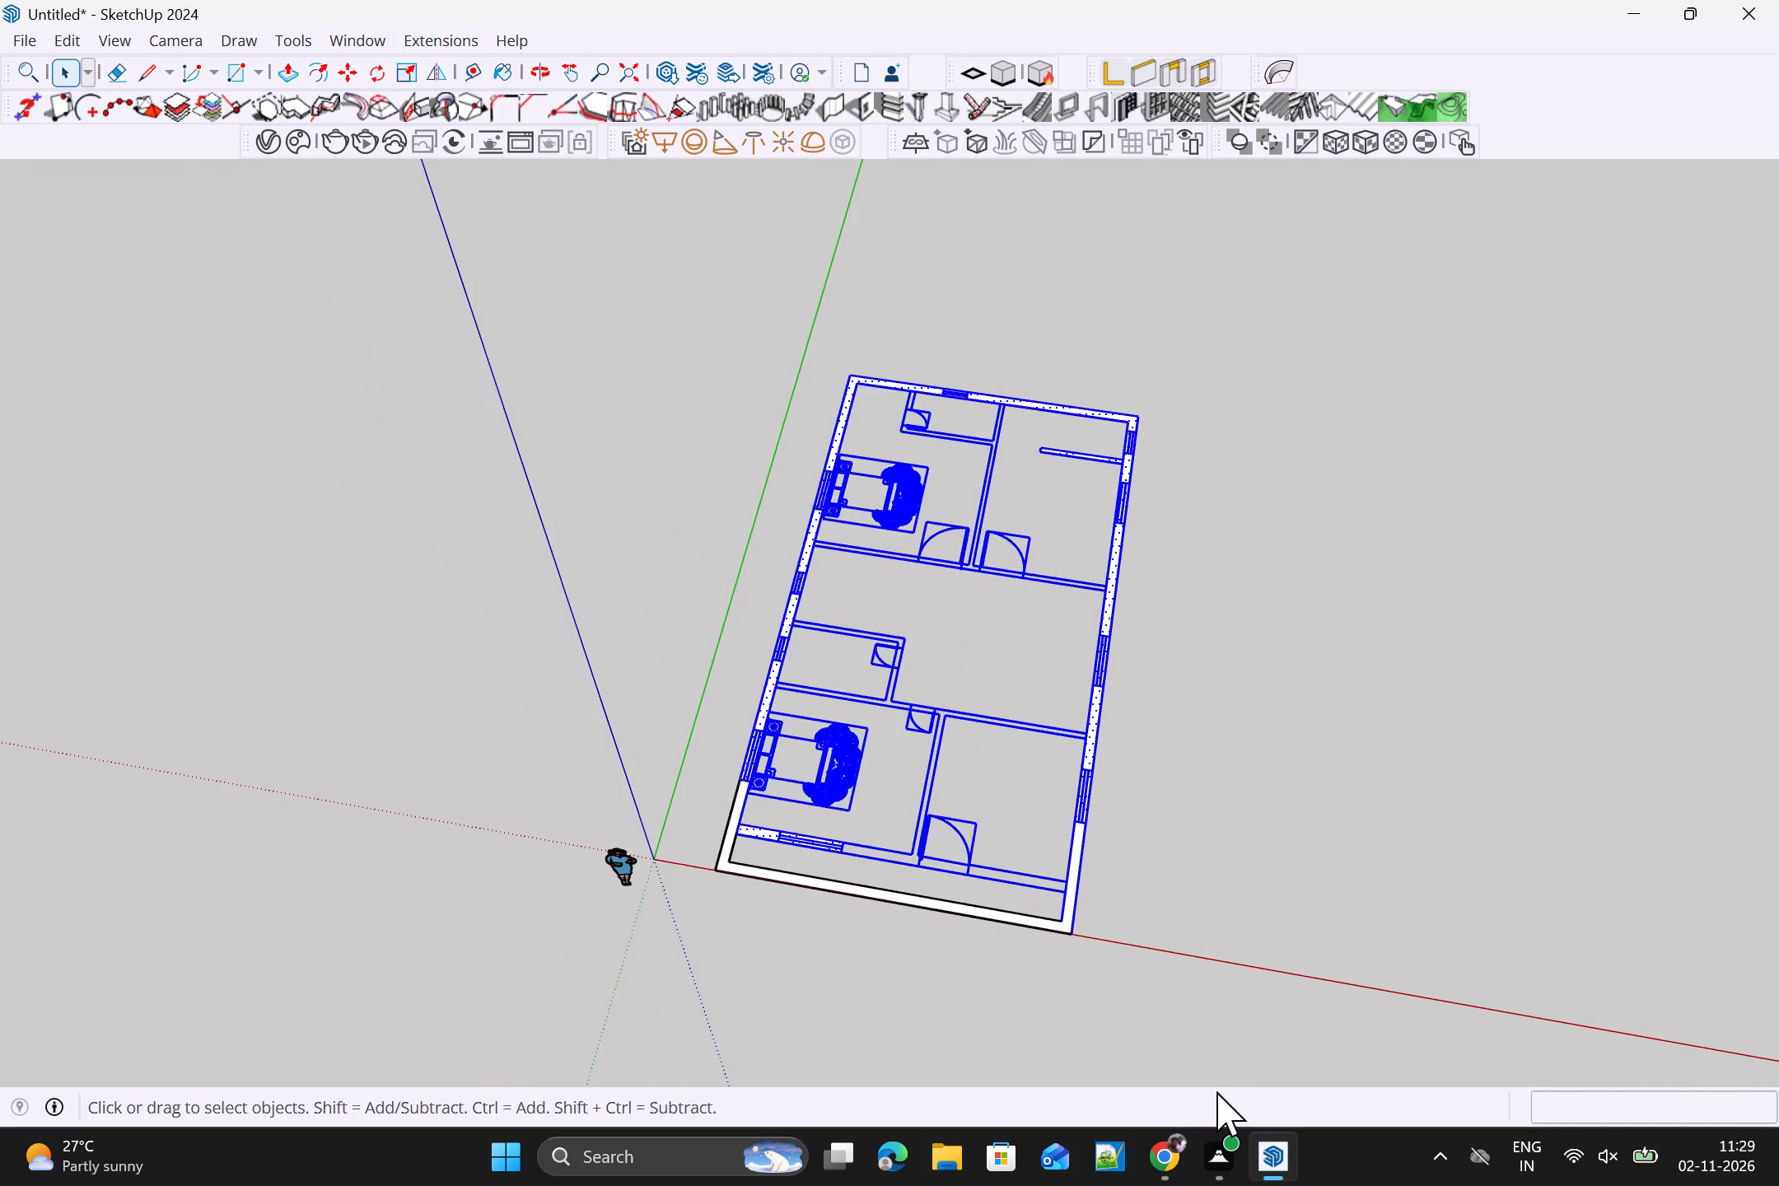
scroll(1167, 1067, down, 3)
drag(782, 437, 1260, 1063)
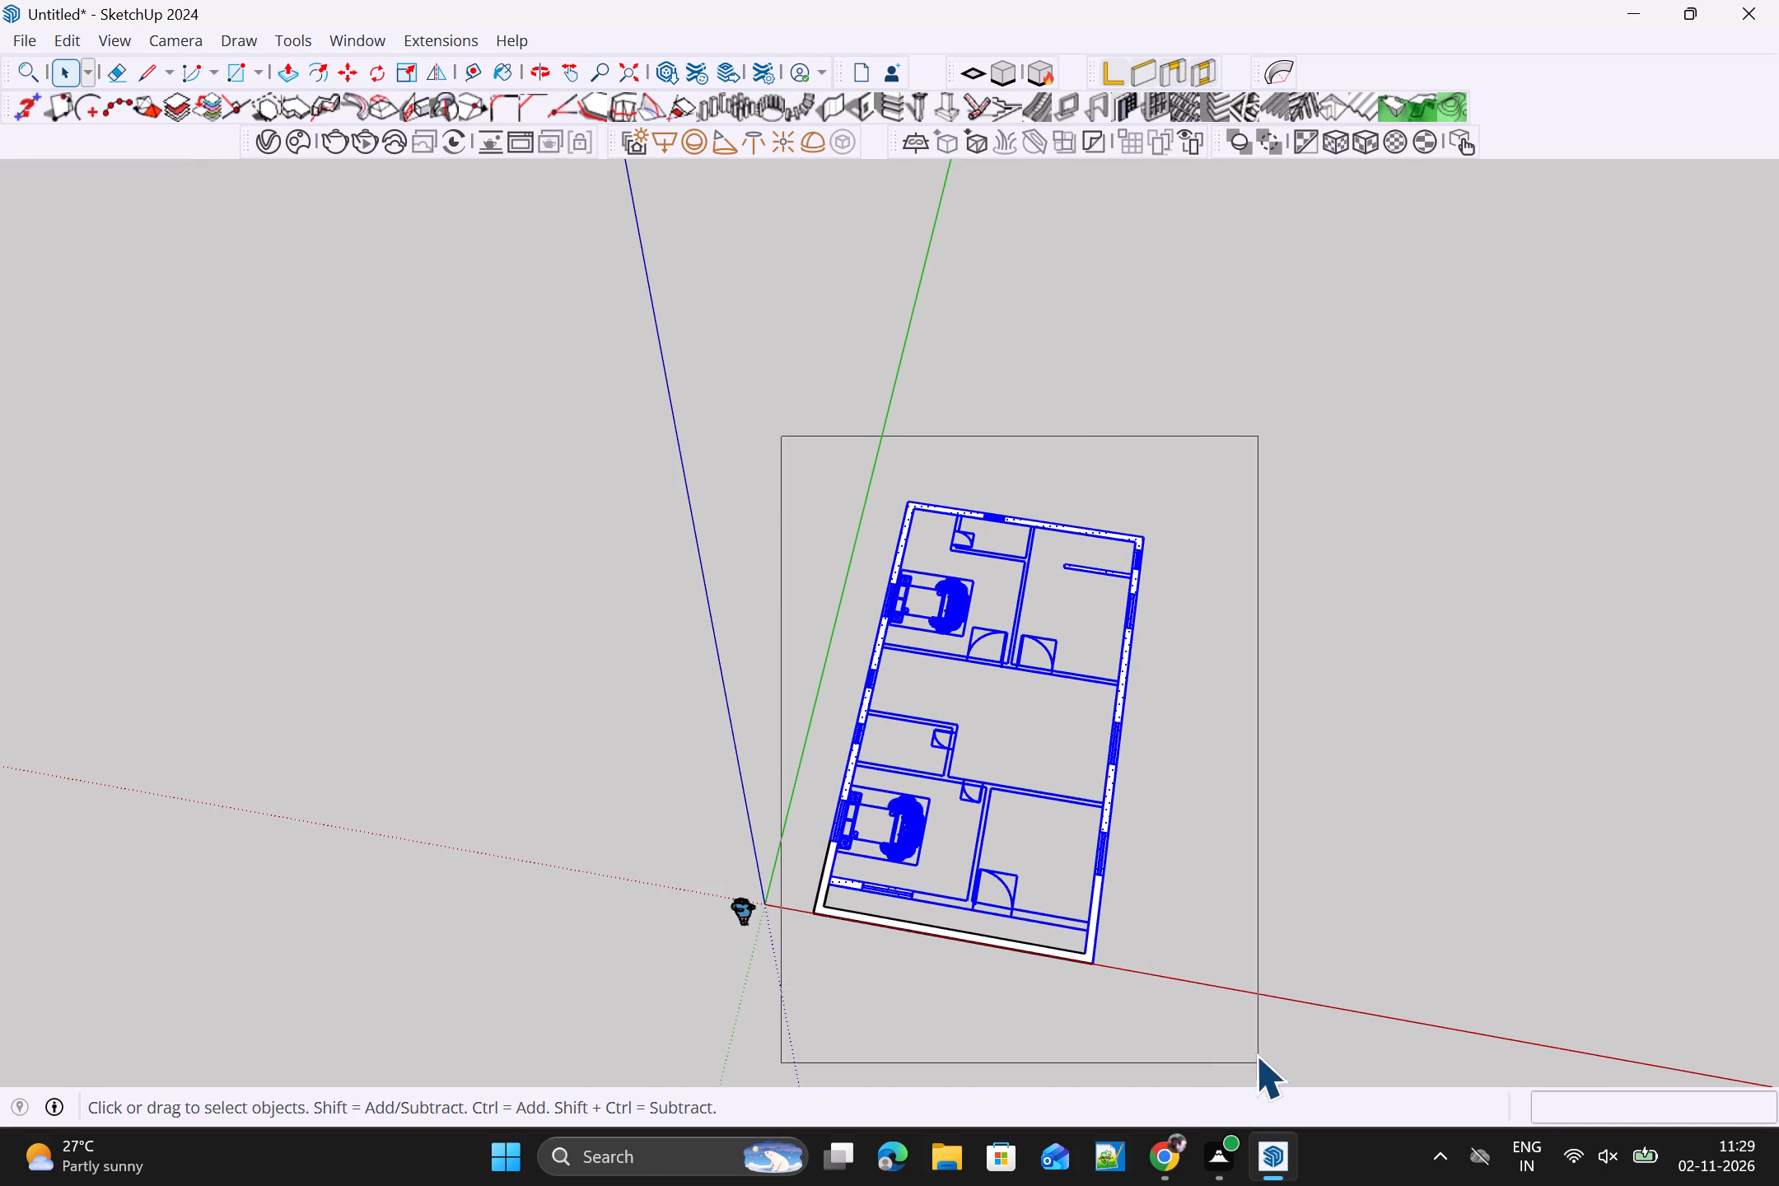
Draw two 22' 6" lines along both faces of the wall between the hall and the front rooms.
scroll(1175, 873, up, 10)
middle_drag(1165, 874, 1190, 1070)
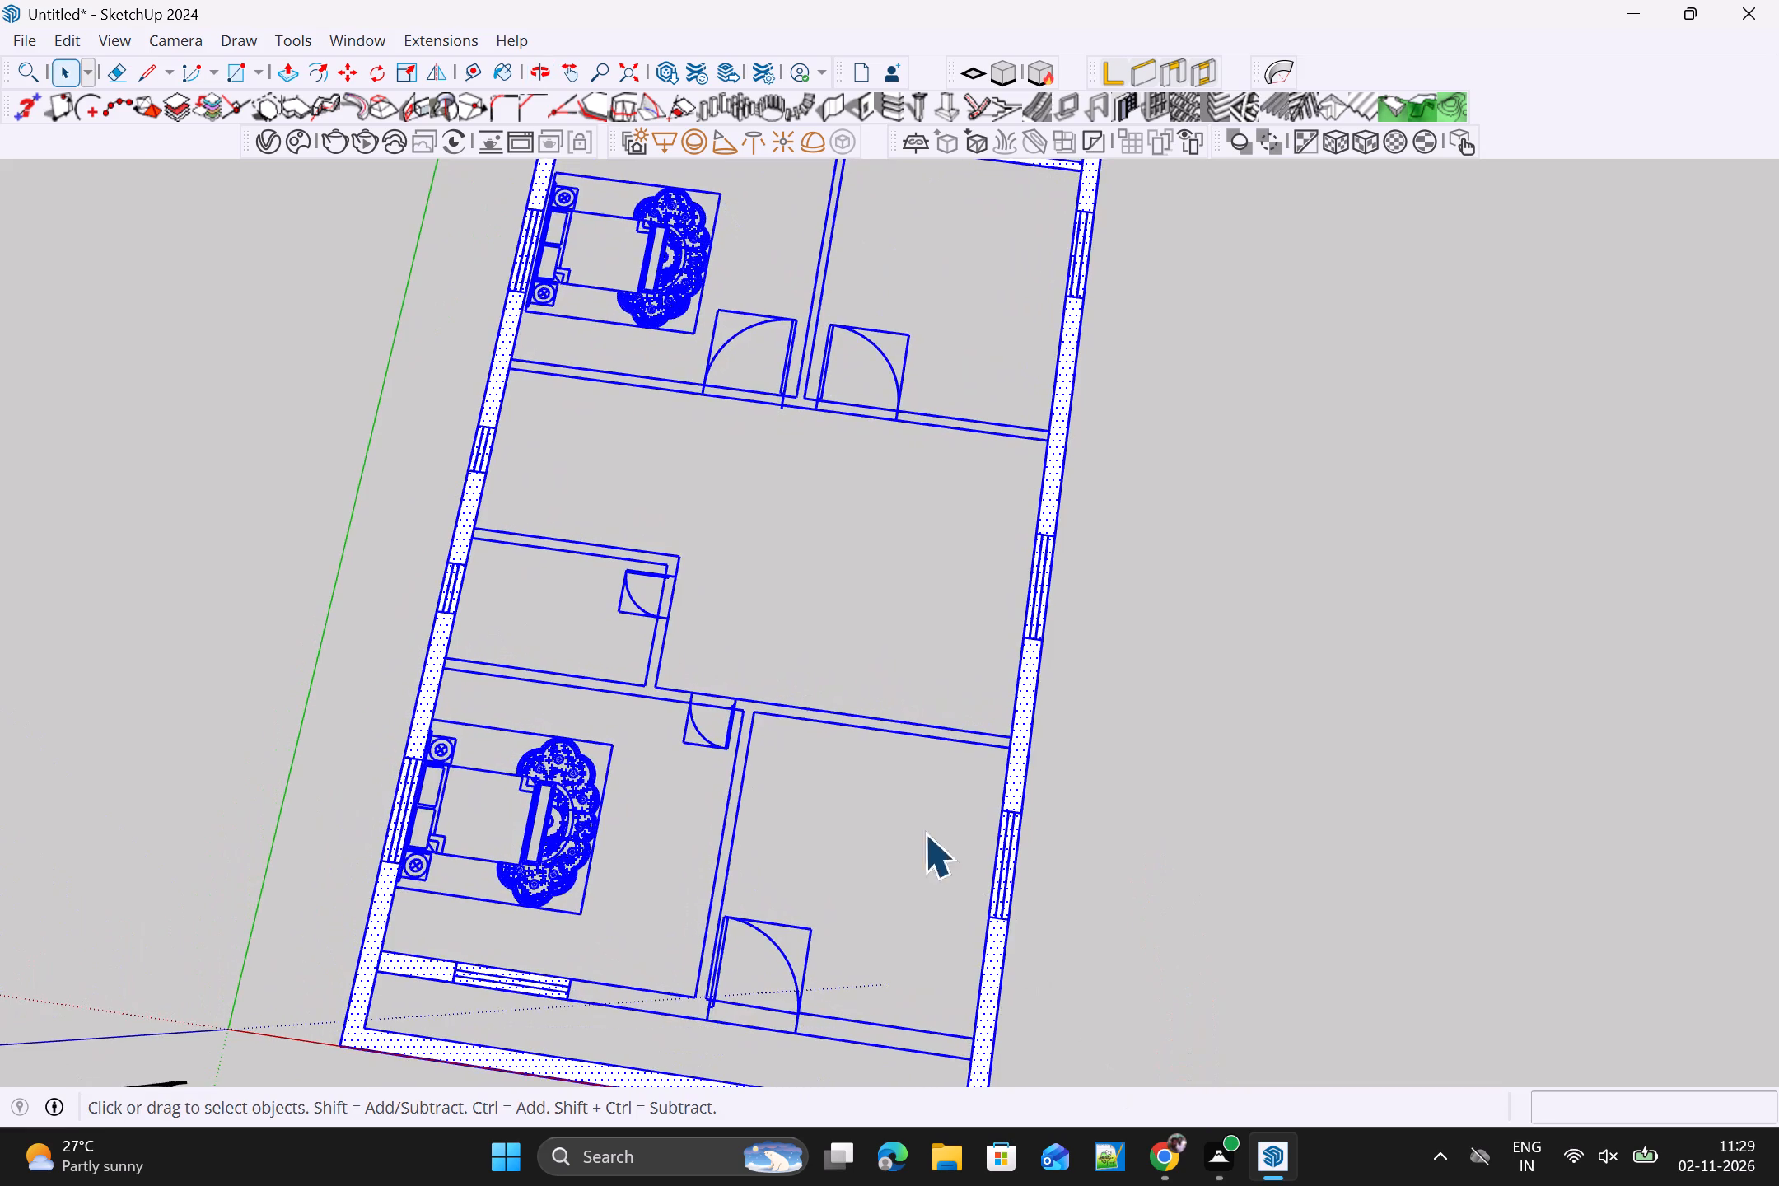
scroll(899, 796, up, 11)
middle_drag(961, 774, 1002, 689)
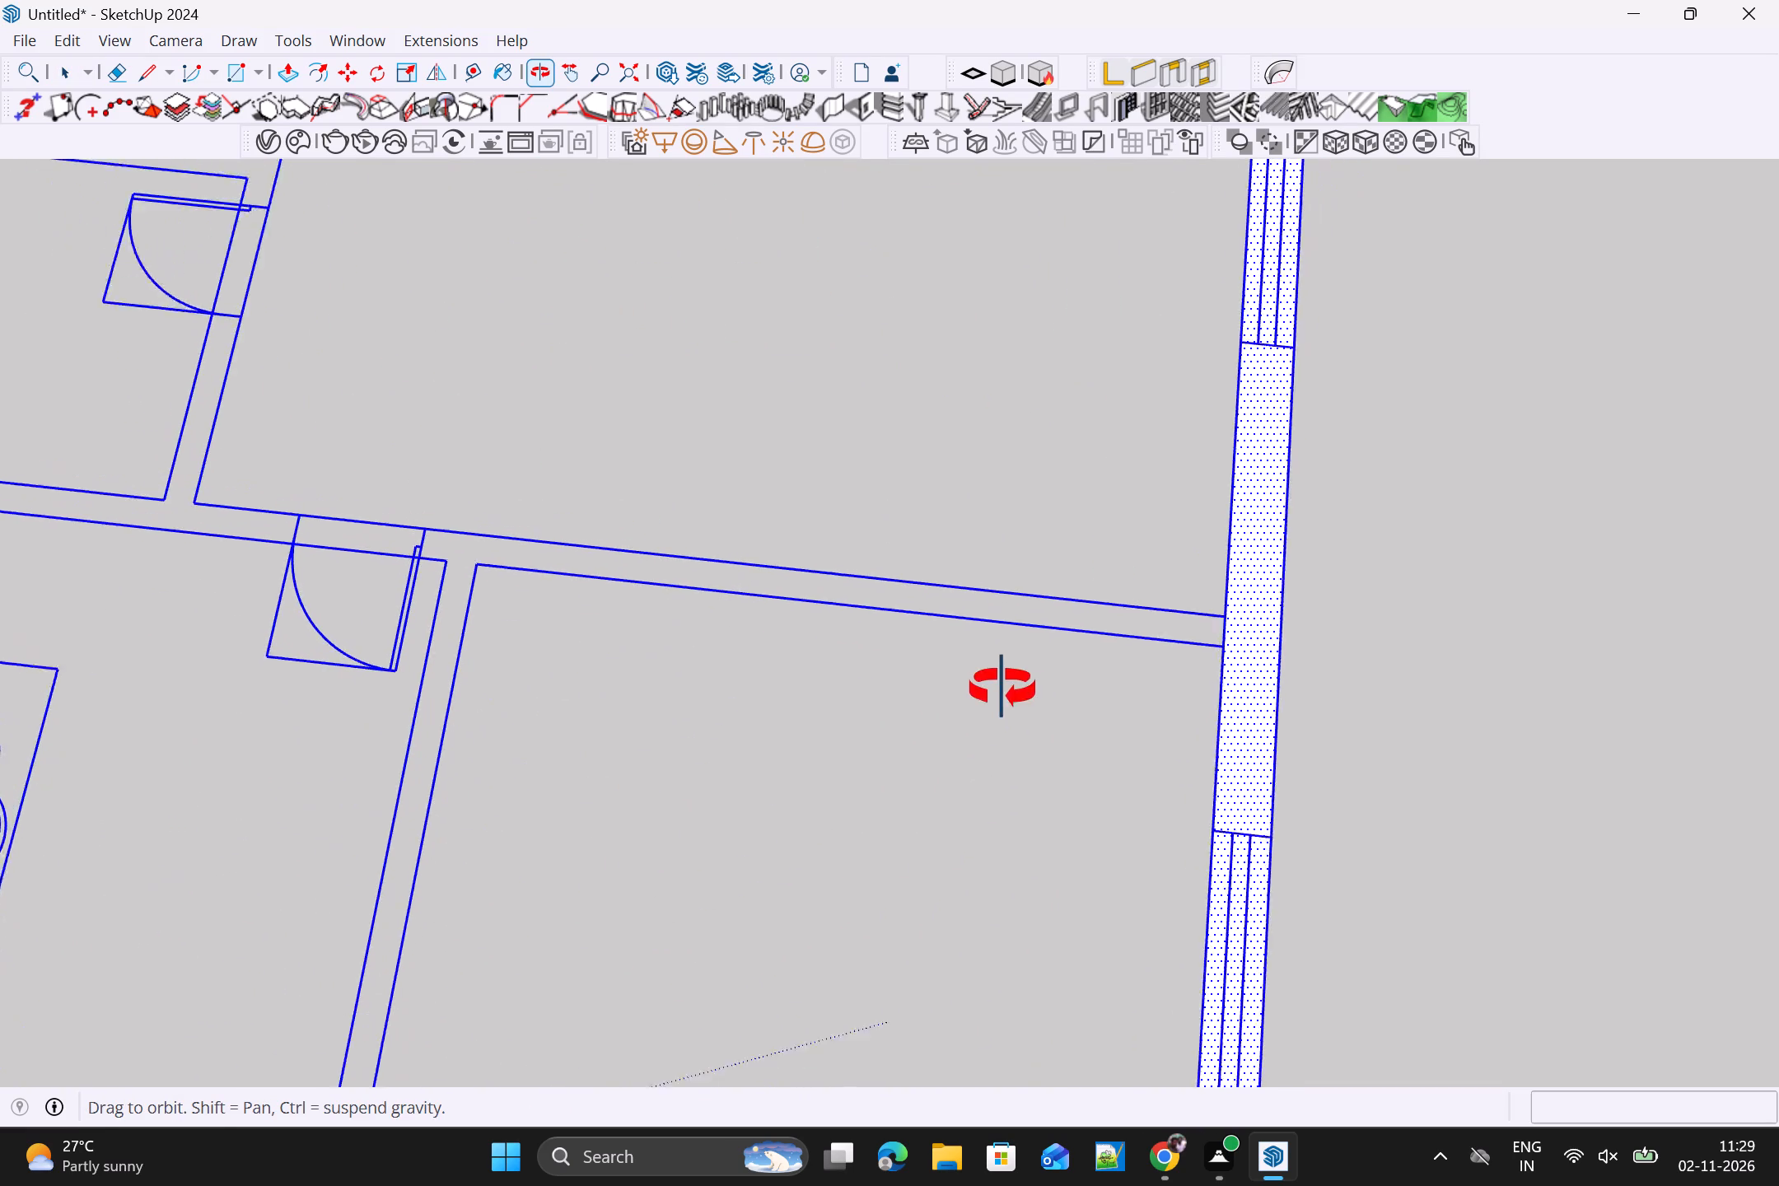
middle_drag(1002, 689, 1005, 676)
scroll(1002, 695, down, 14)
key(l)
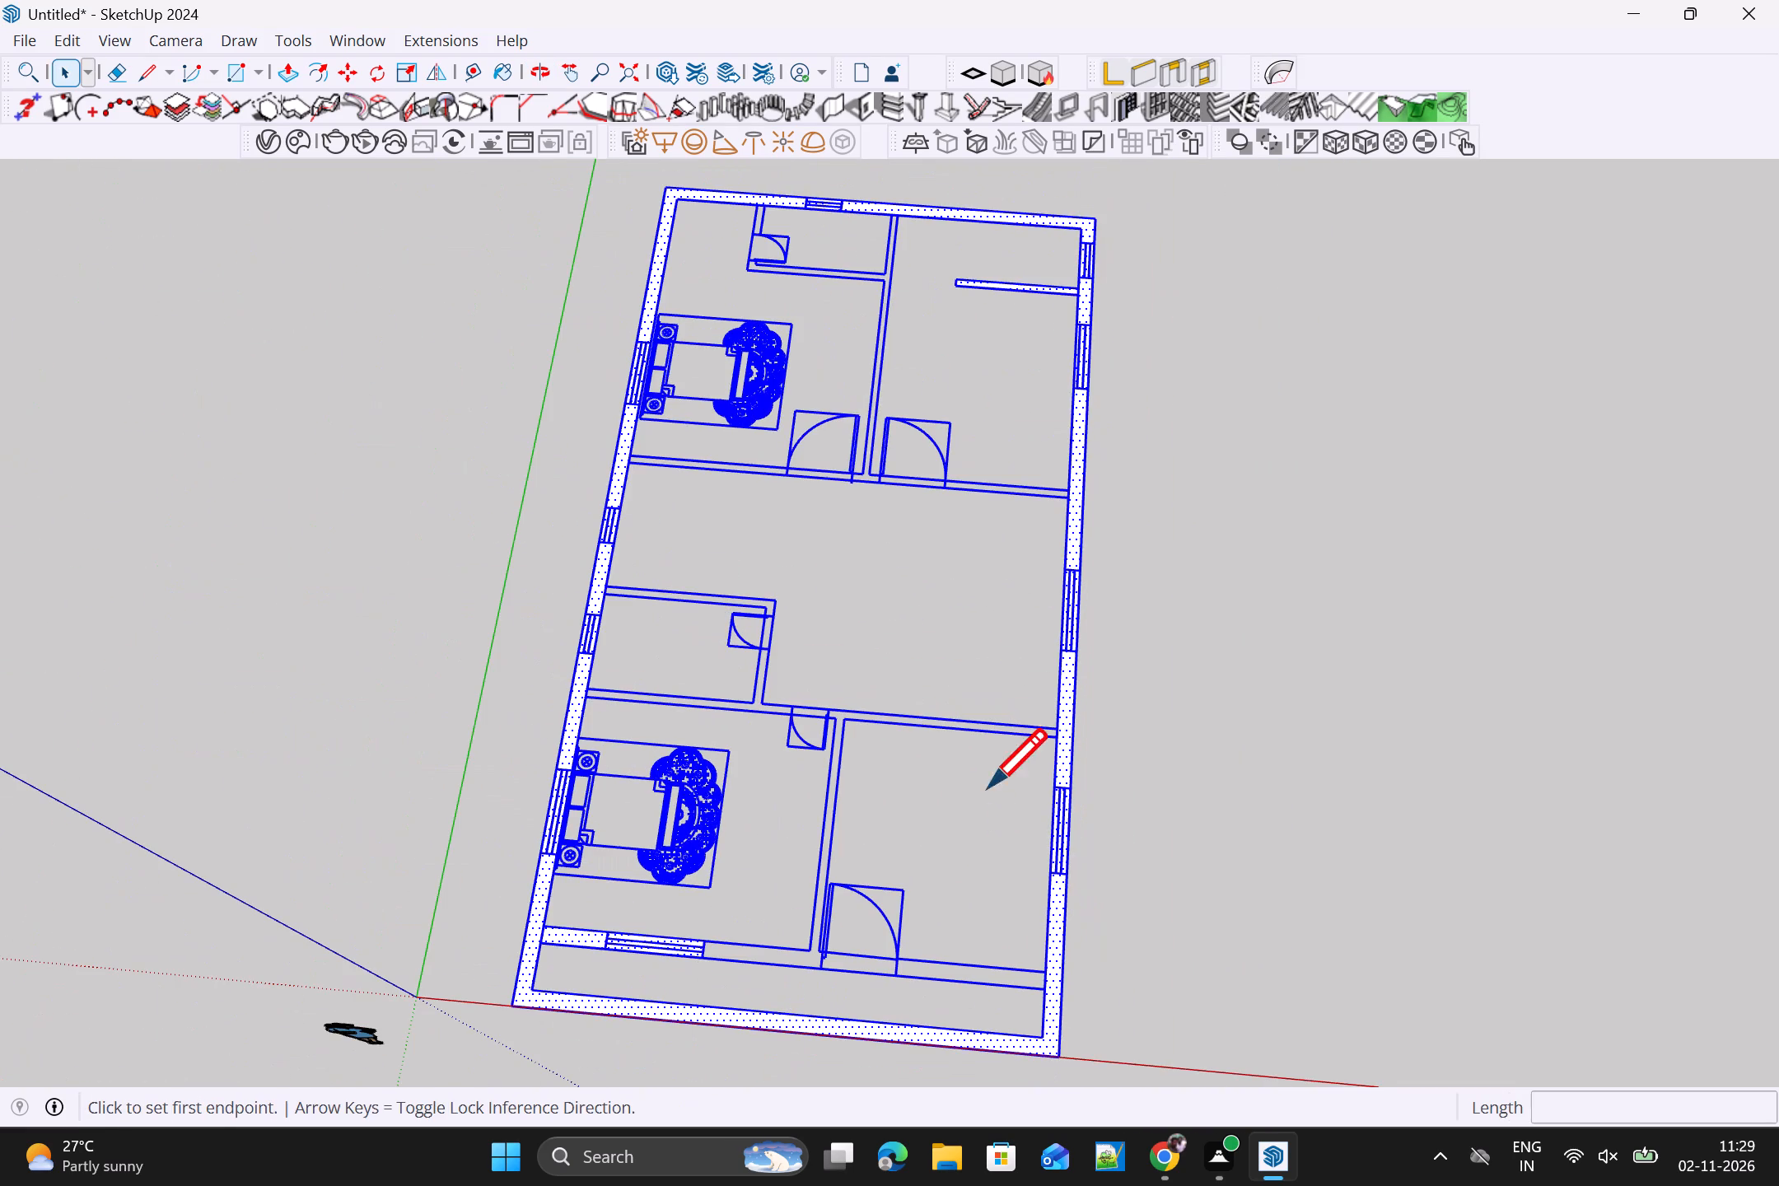
click(1058, 728)
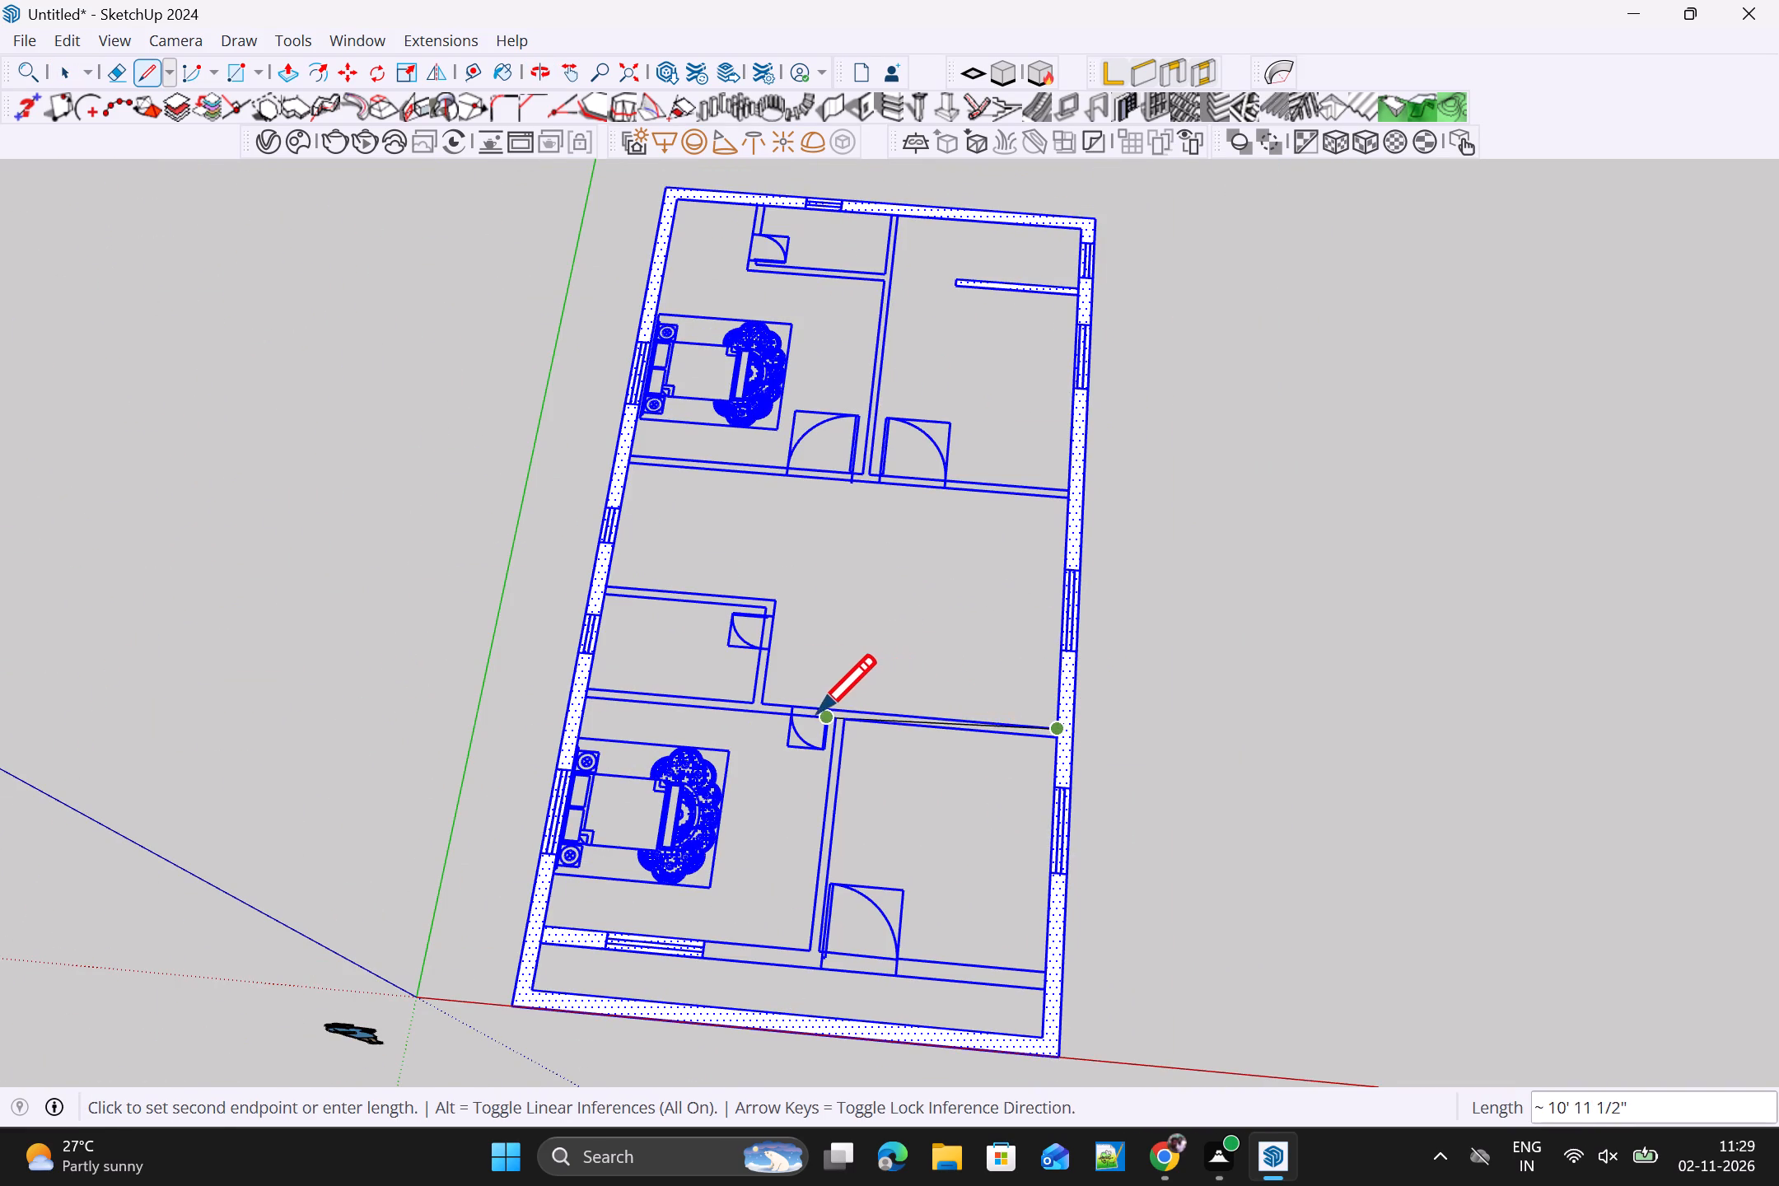
scroll(202, 714, down, 3)
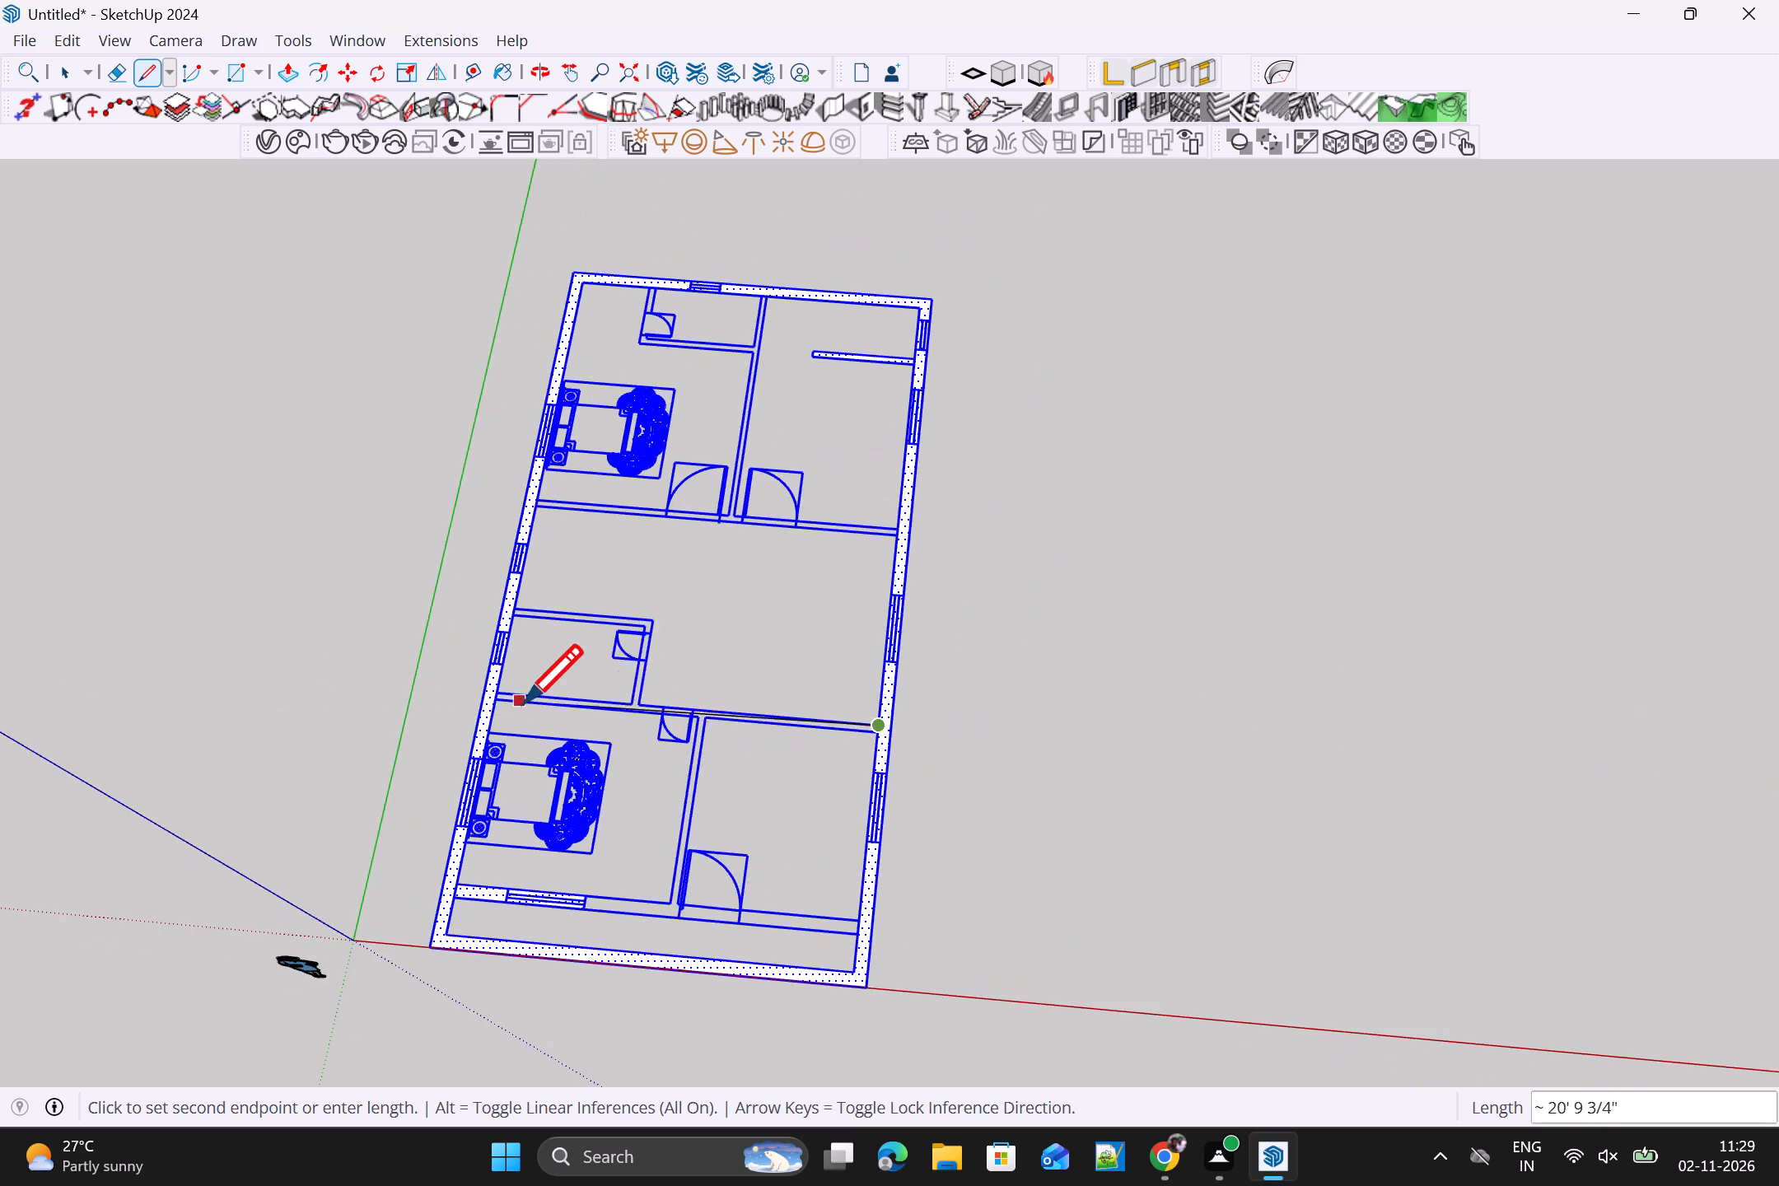
scroll(617, 703, up, 5)
scroll(377, 665, up, 3)
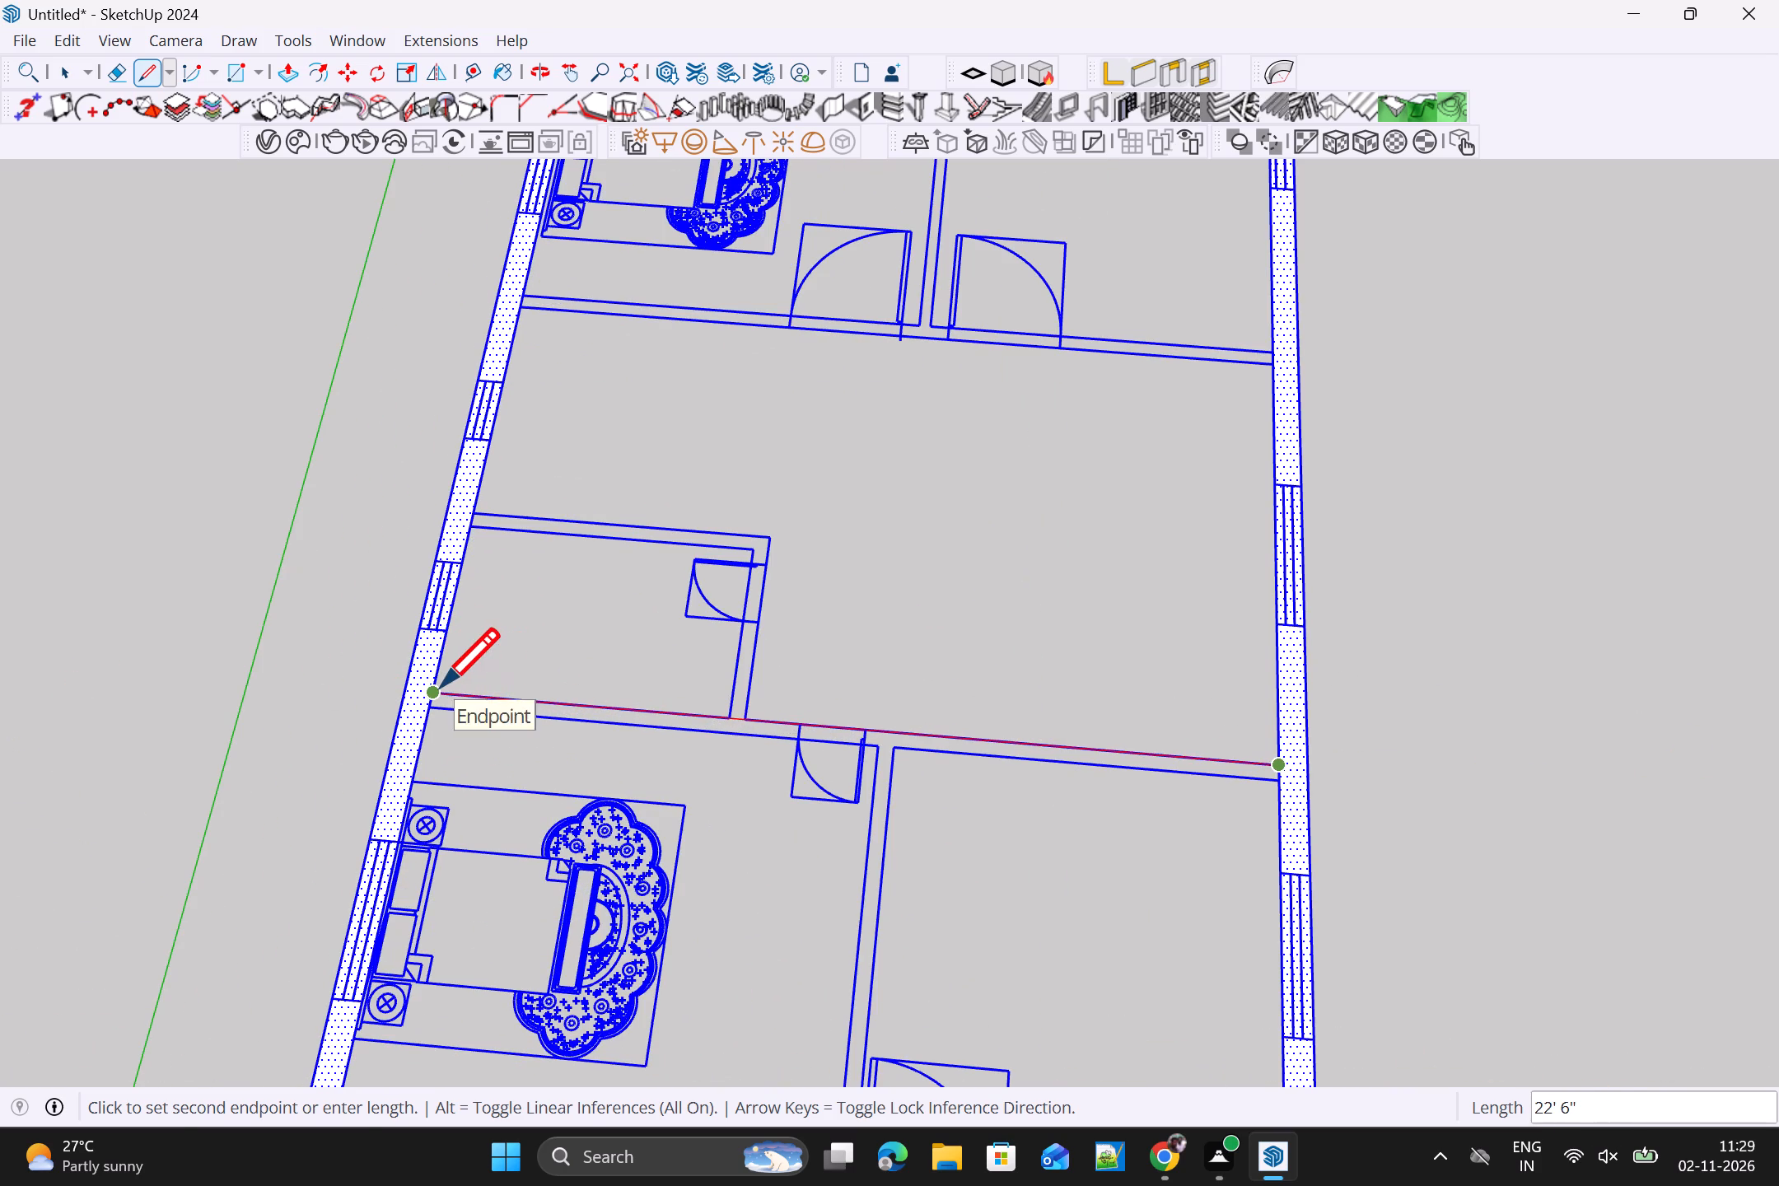
click(441, 687)
click(434, 708)
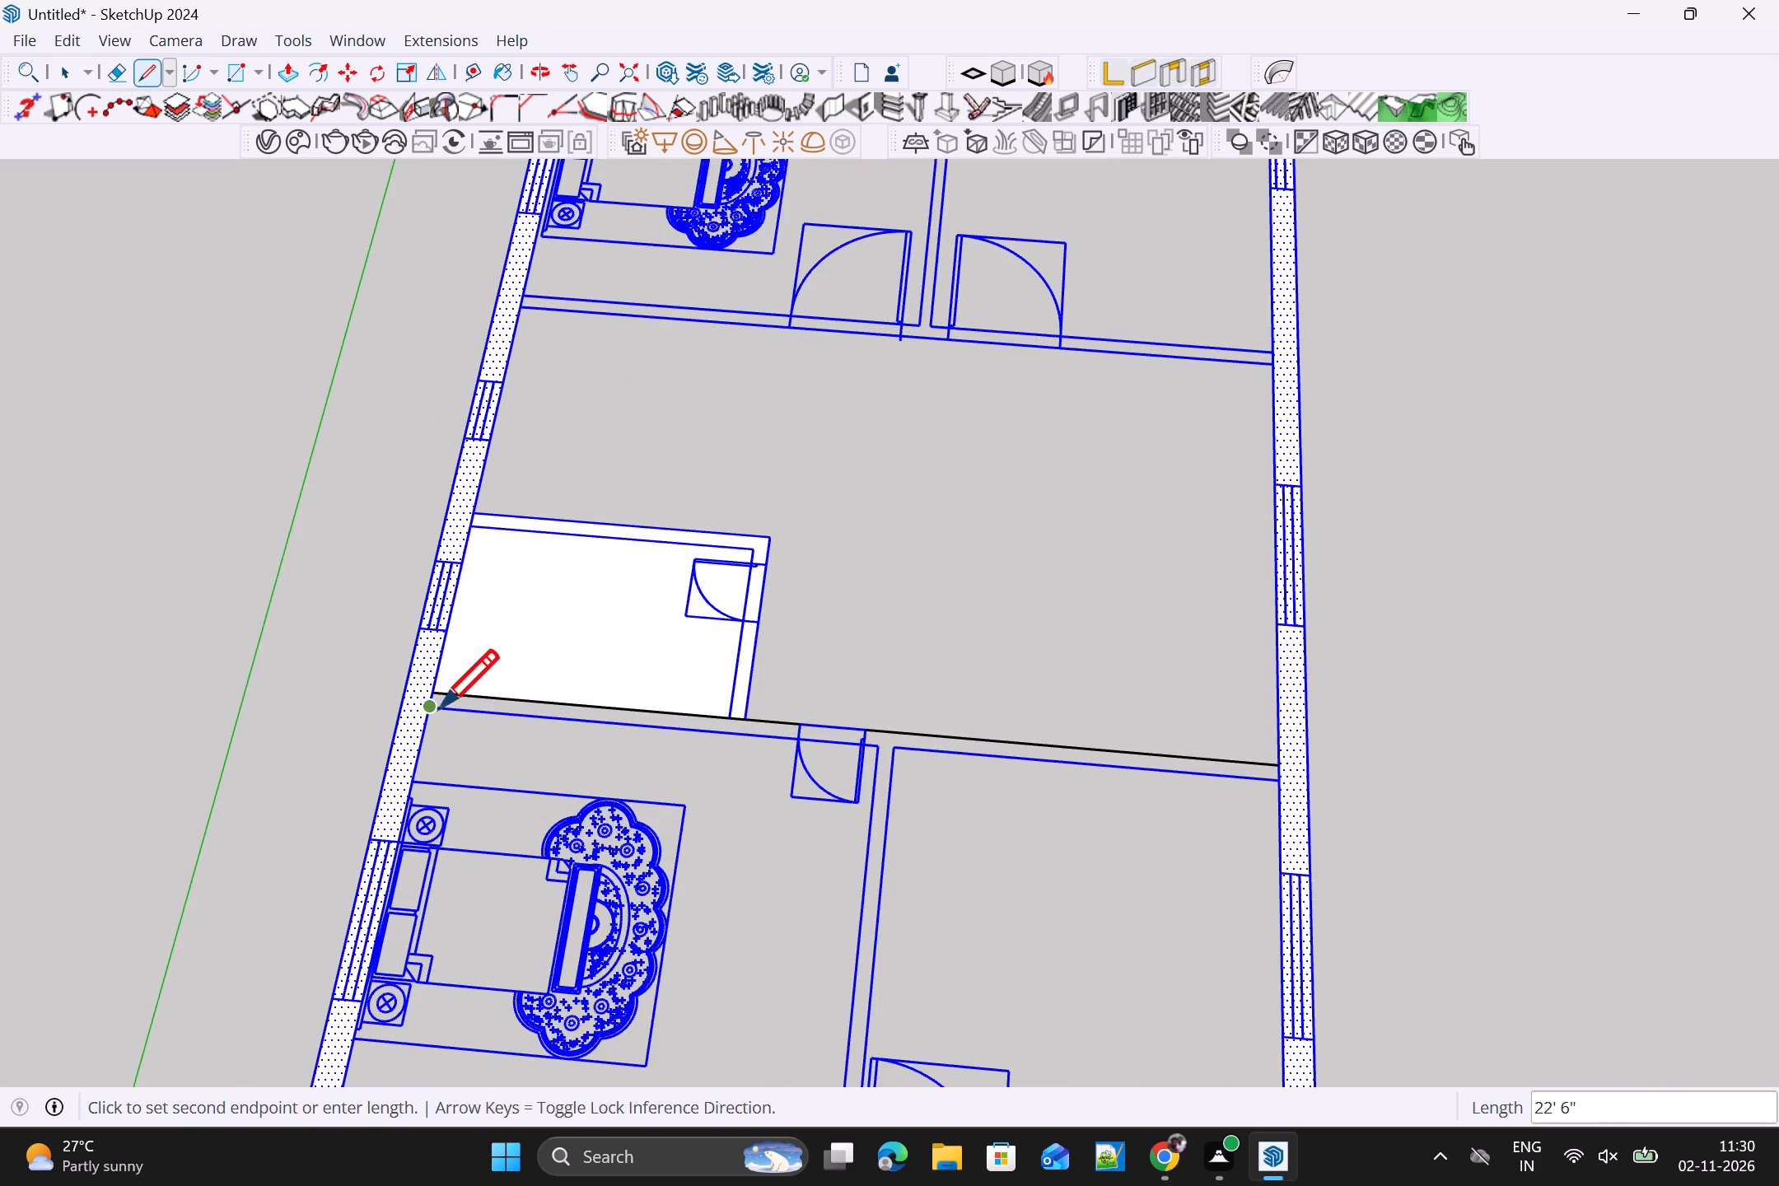
click(1275, 786)
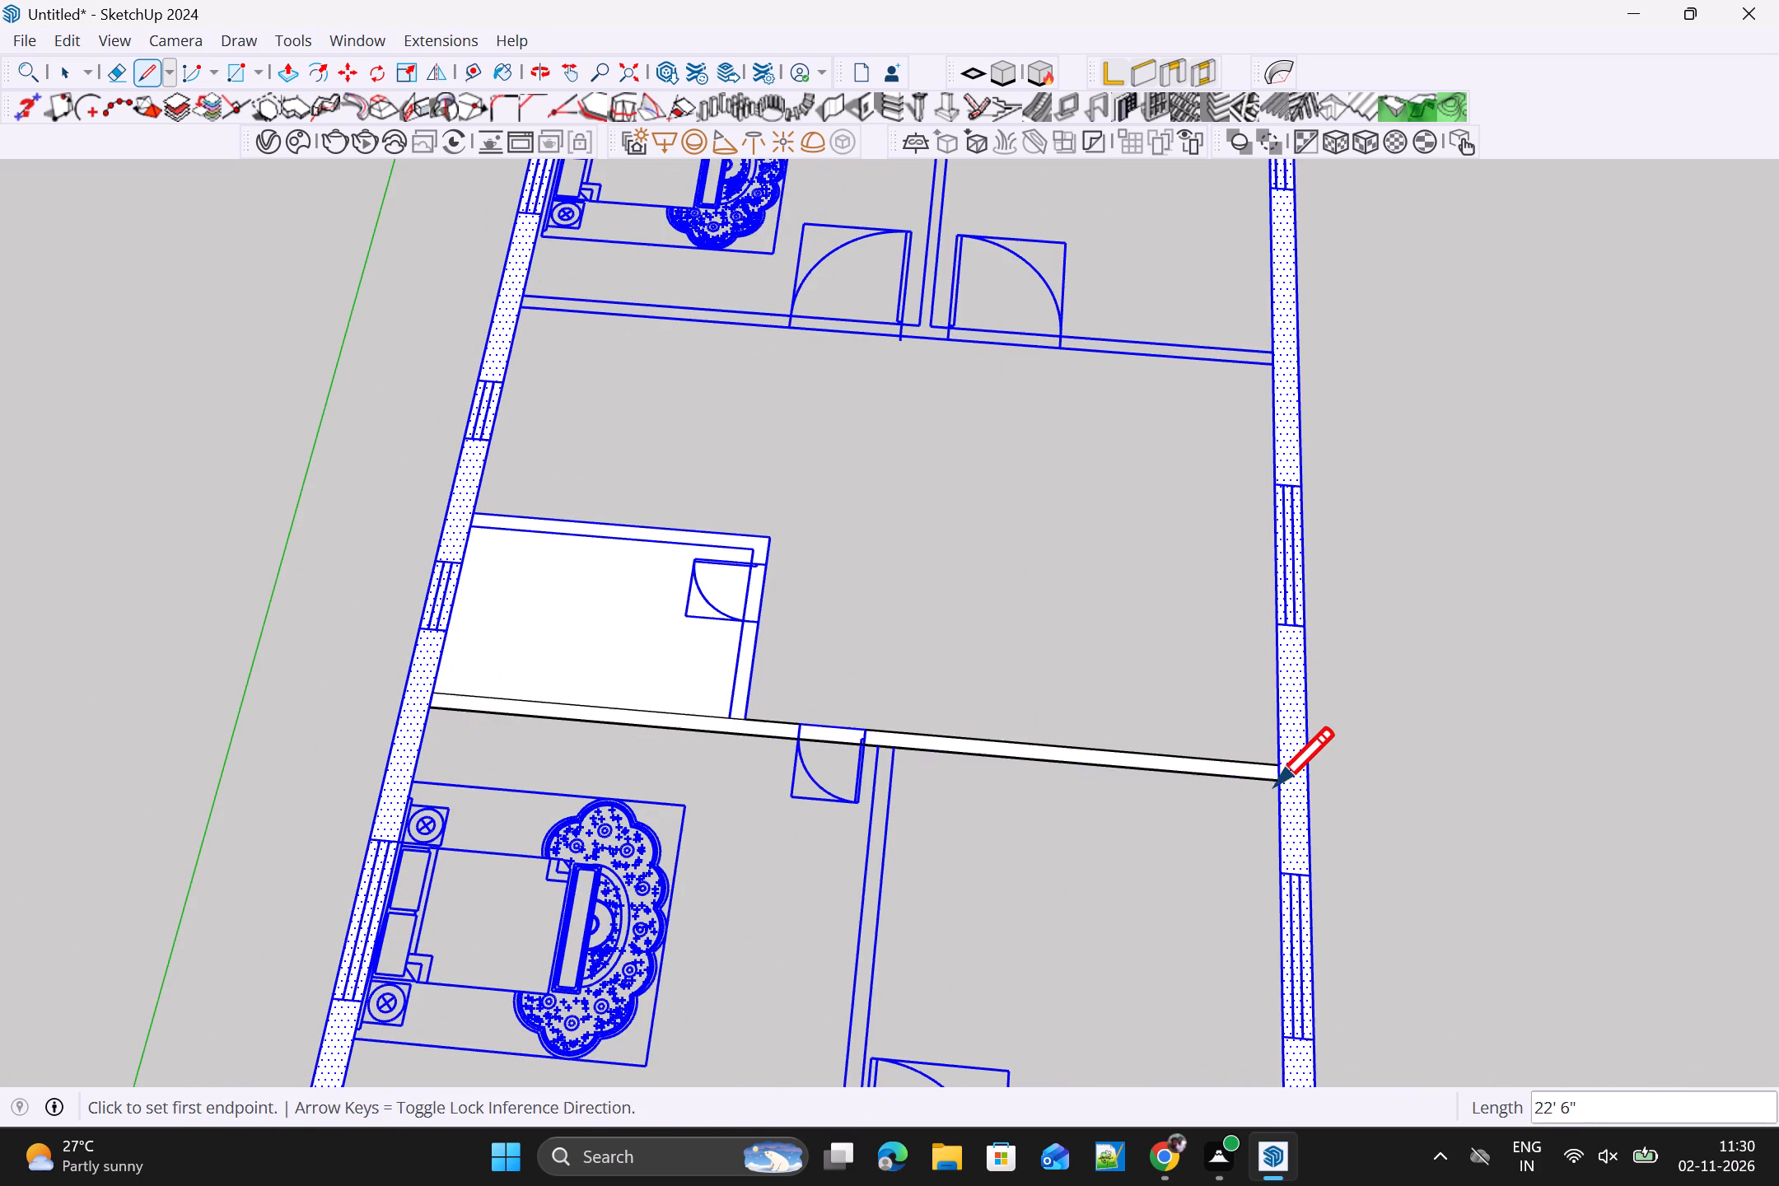
Draw an 11' line along the entrance-room face of the partition beside the front bedroom, down to the front wall.
click(892, 749)
scroll(871, 805, down, 2)
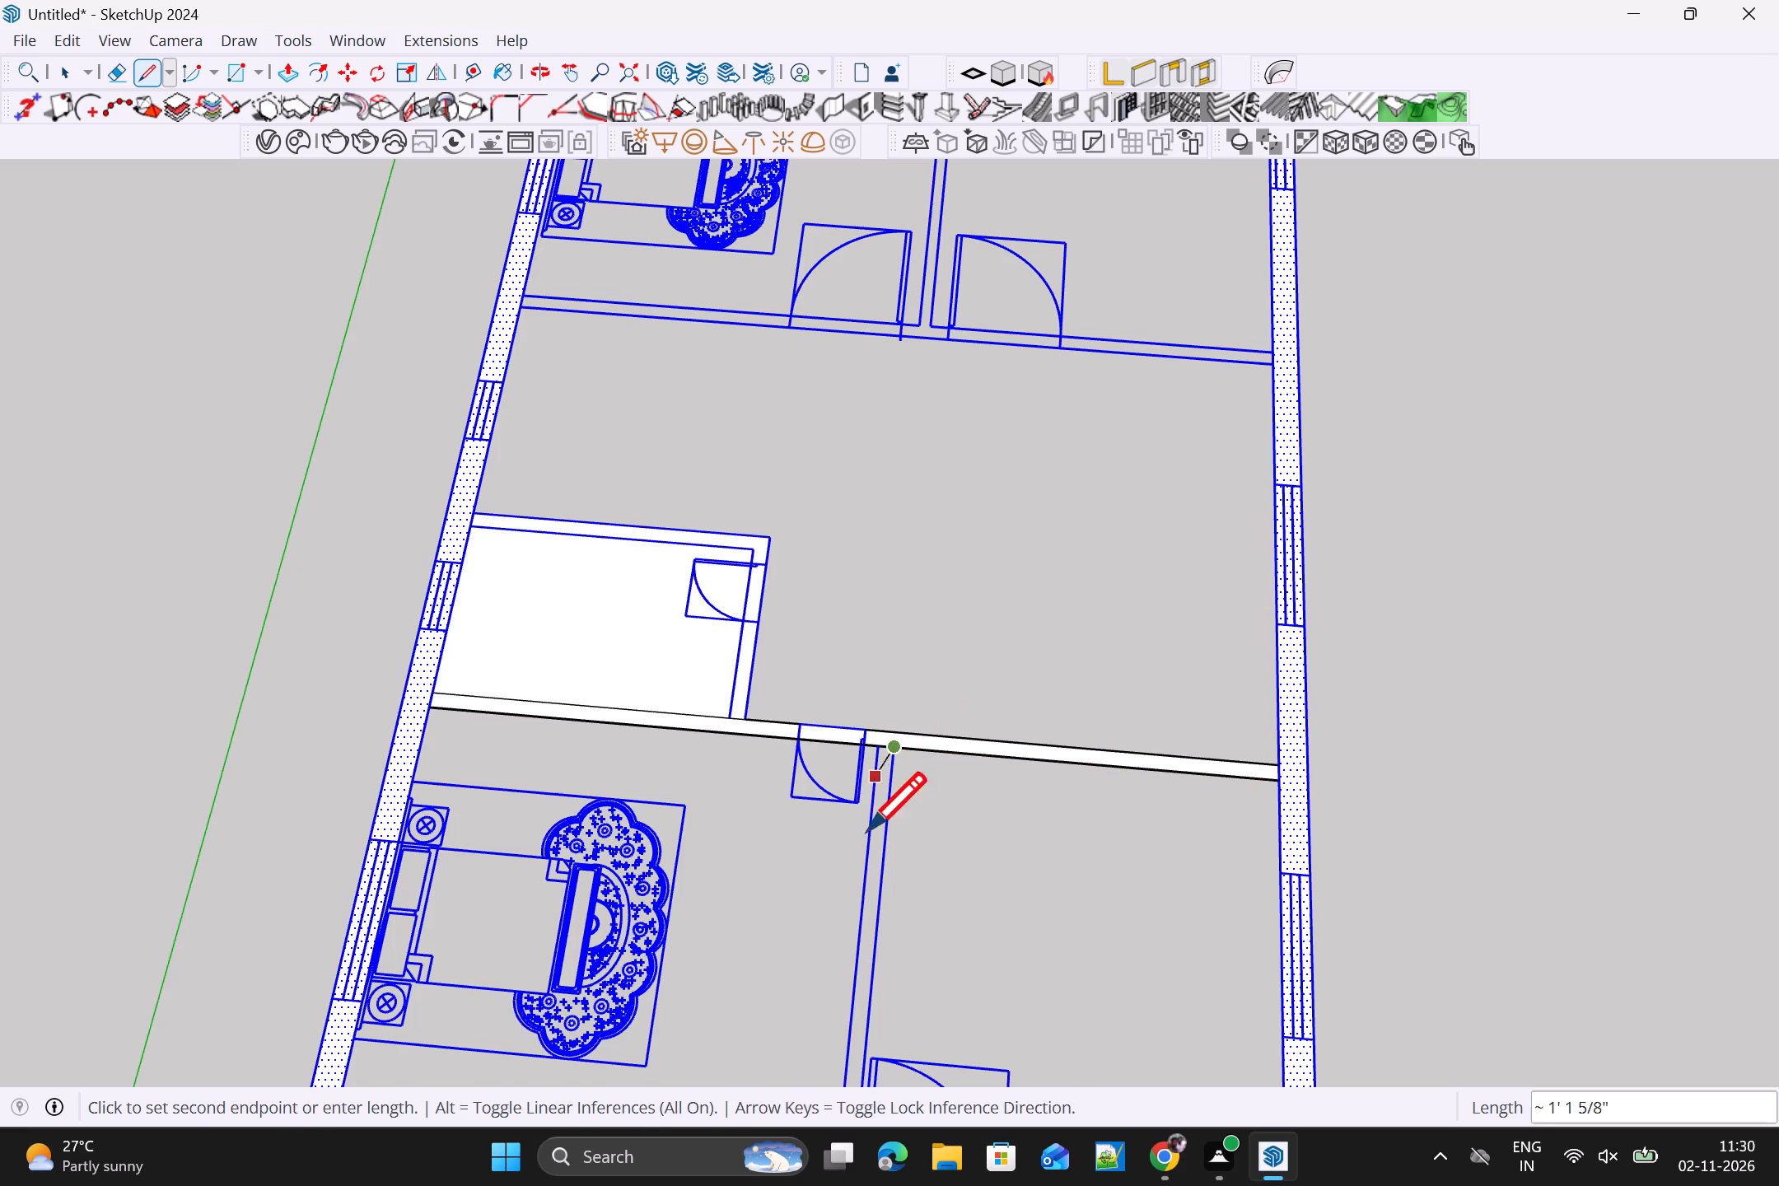
scroll(867, 831, down, 3)
middle_drag(883, 905, 914, 734)
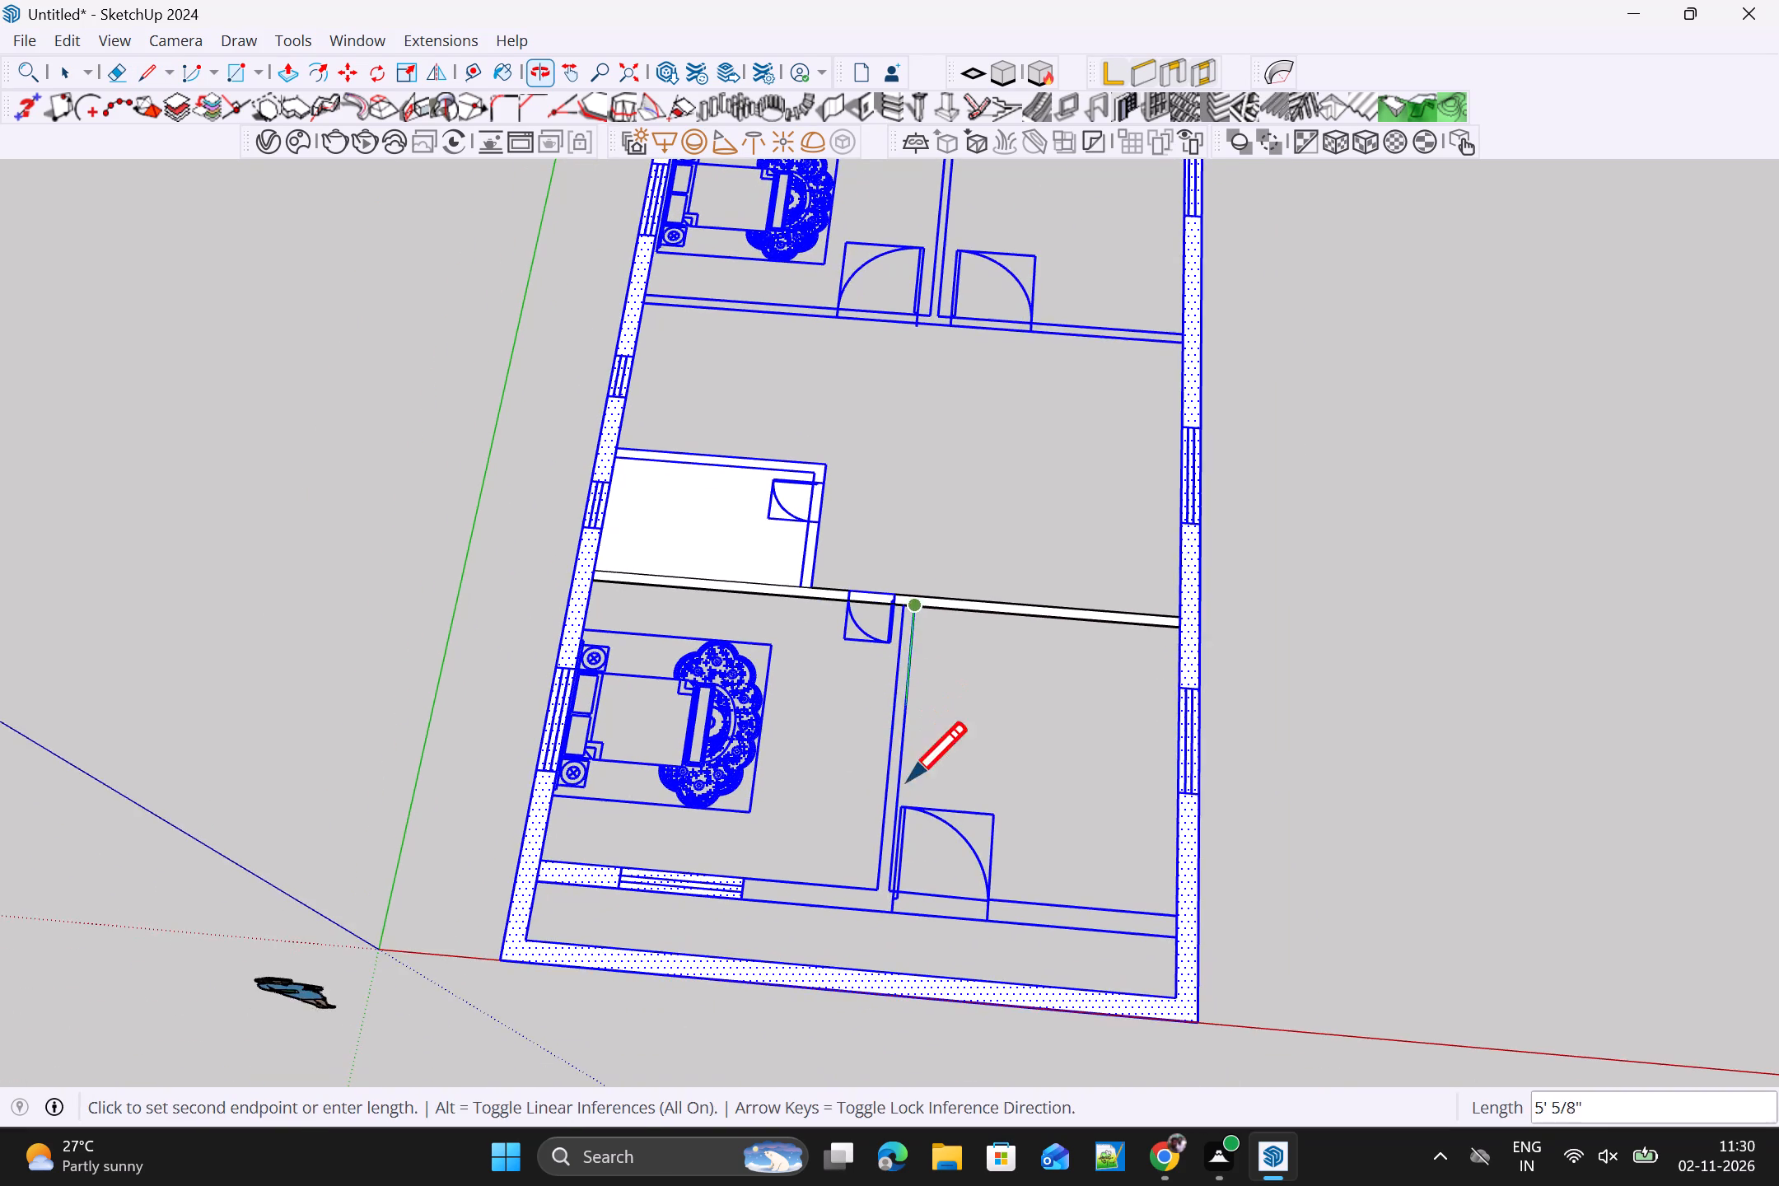
scroll(889, 881, up, 3)
click(890, 891)
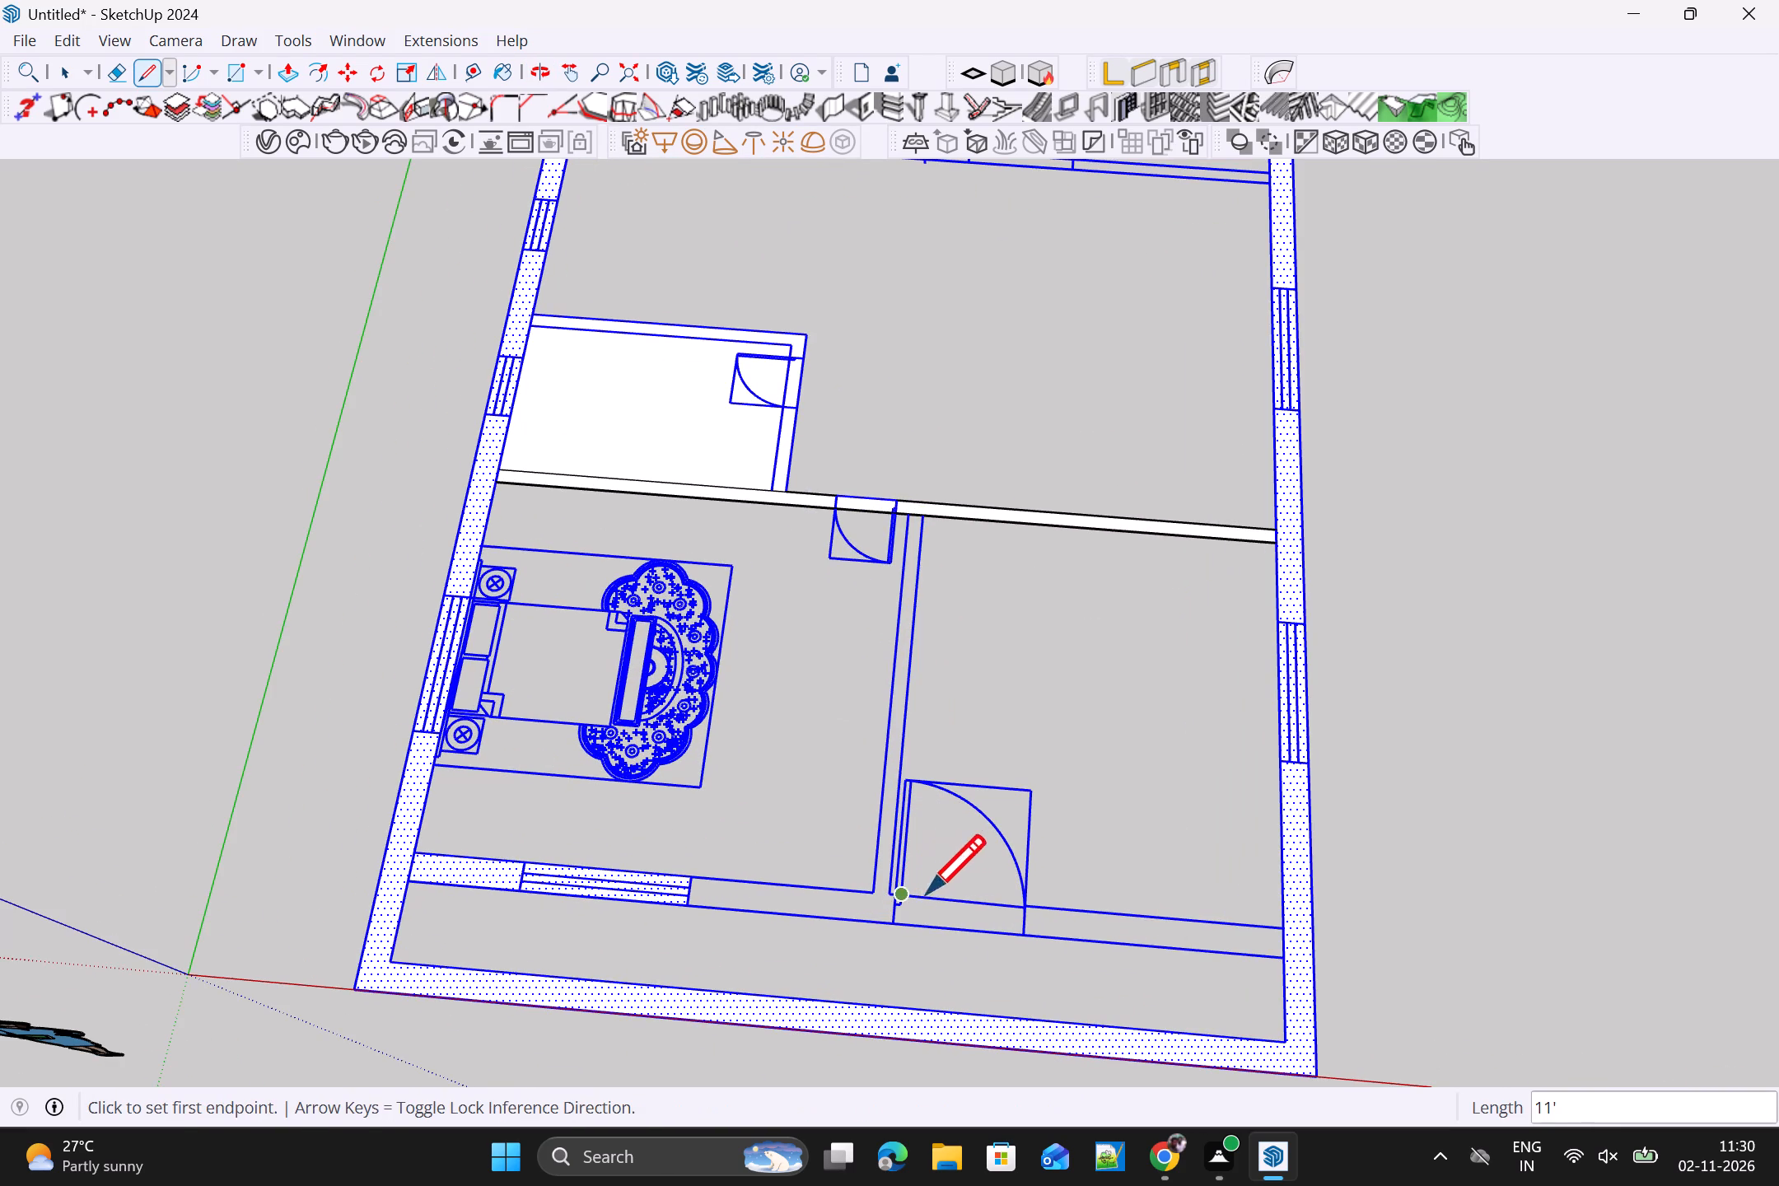
Draw 9" lines across the front wall at the side wall and at the end of the front bedroom window.
click(1284, 929)
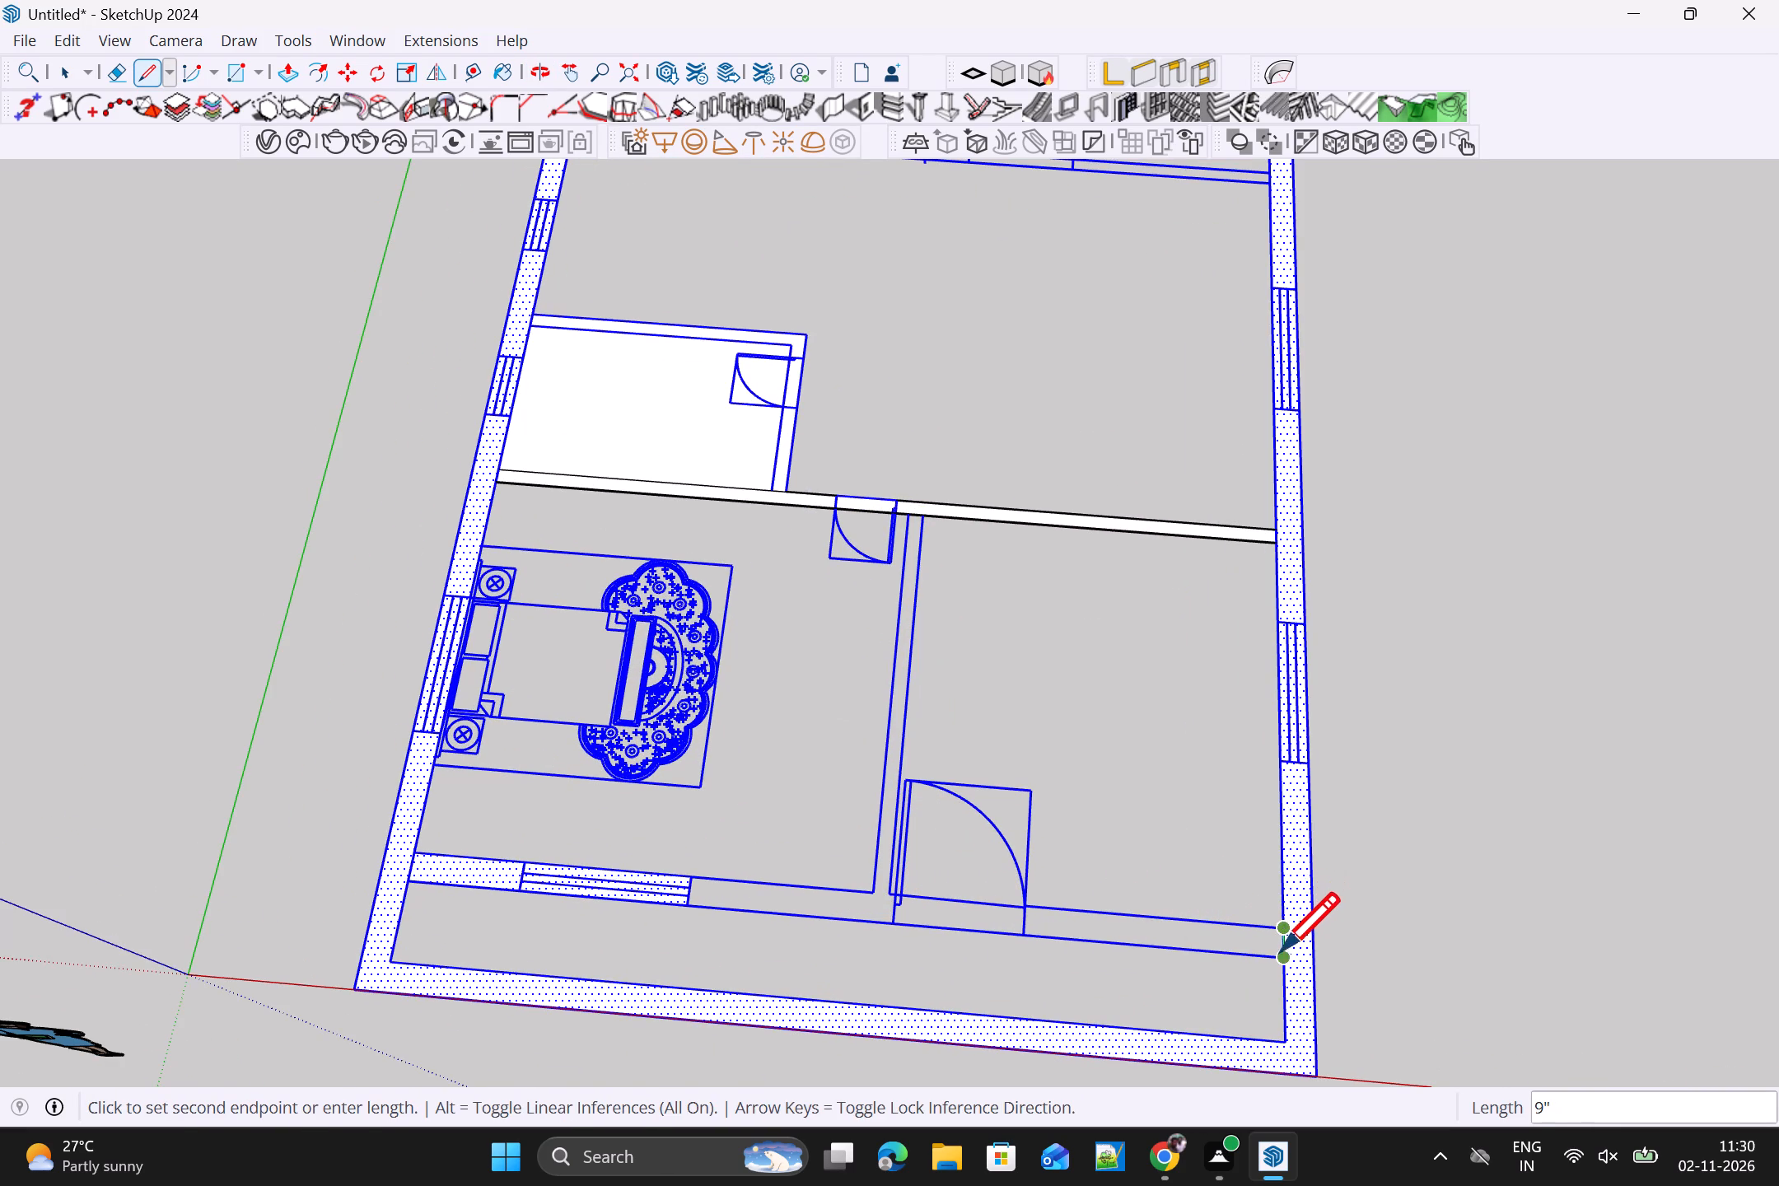
click(1281, 959)
click(680, 905)
drag(692, 879, 719, 885)
Draw 11' lines along the bedroom and entrance-room faces of the front partition.
click(867, 889)
click(904, 513)
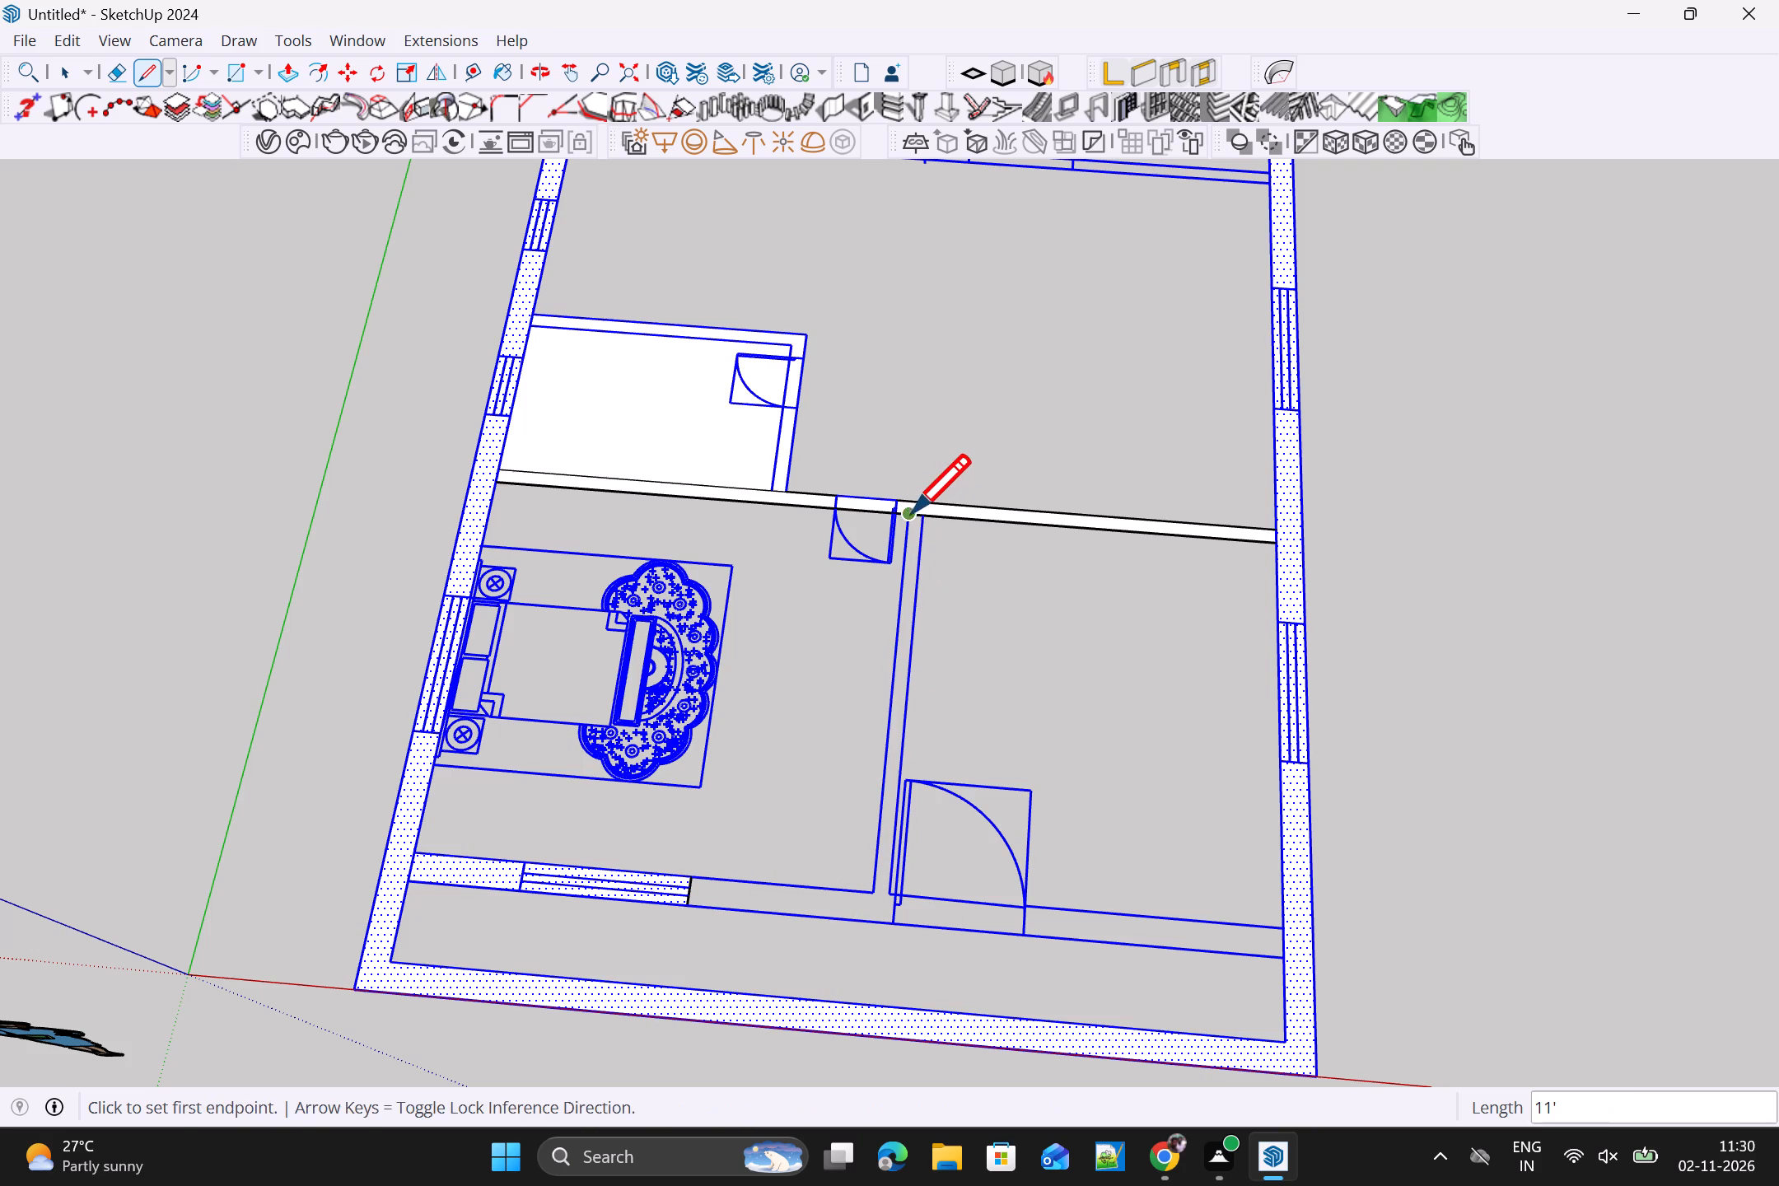
click(930, 514)
scroll(918, 517, up, 6)
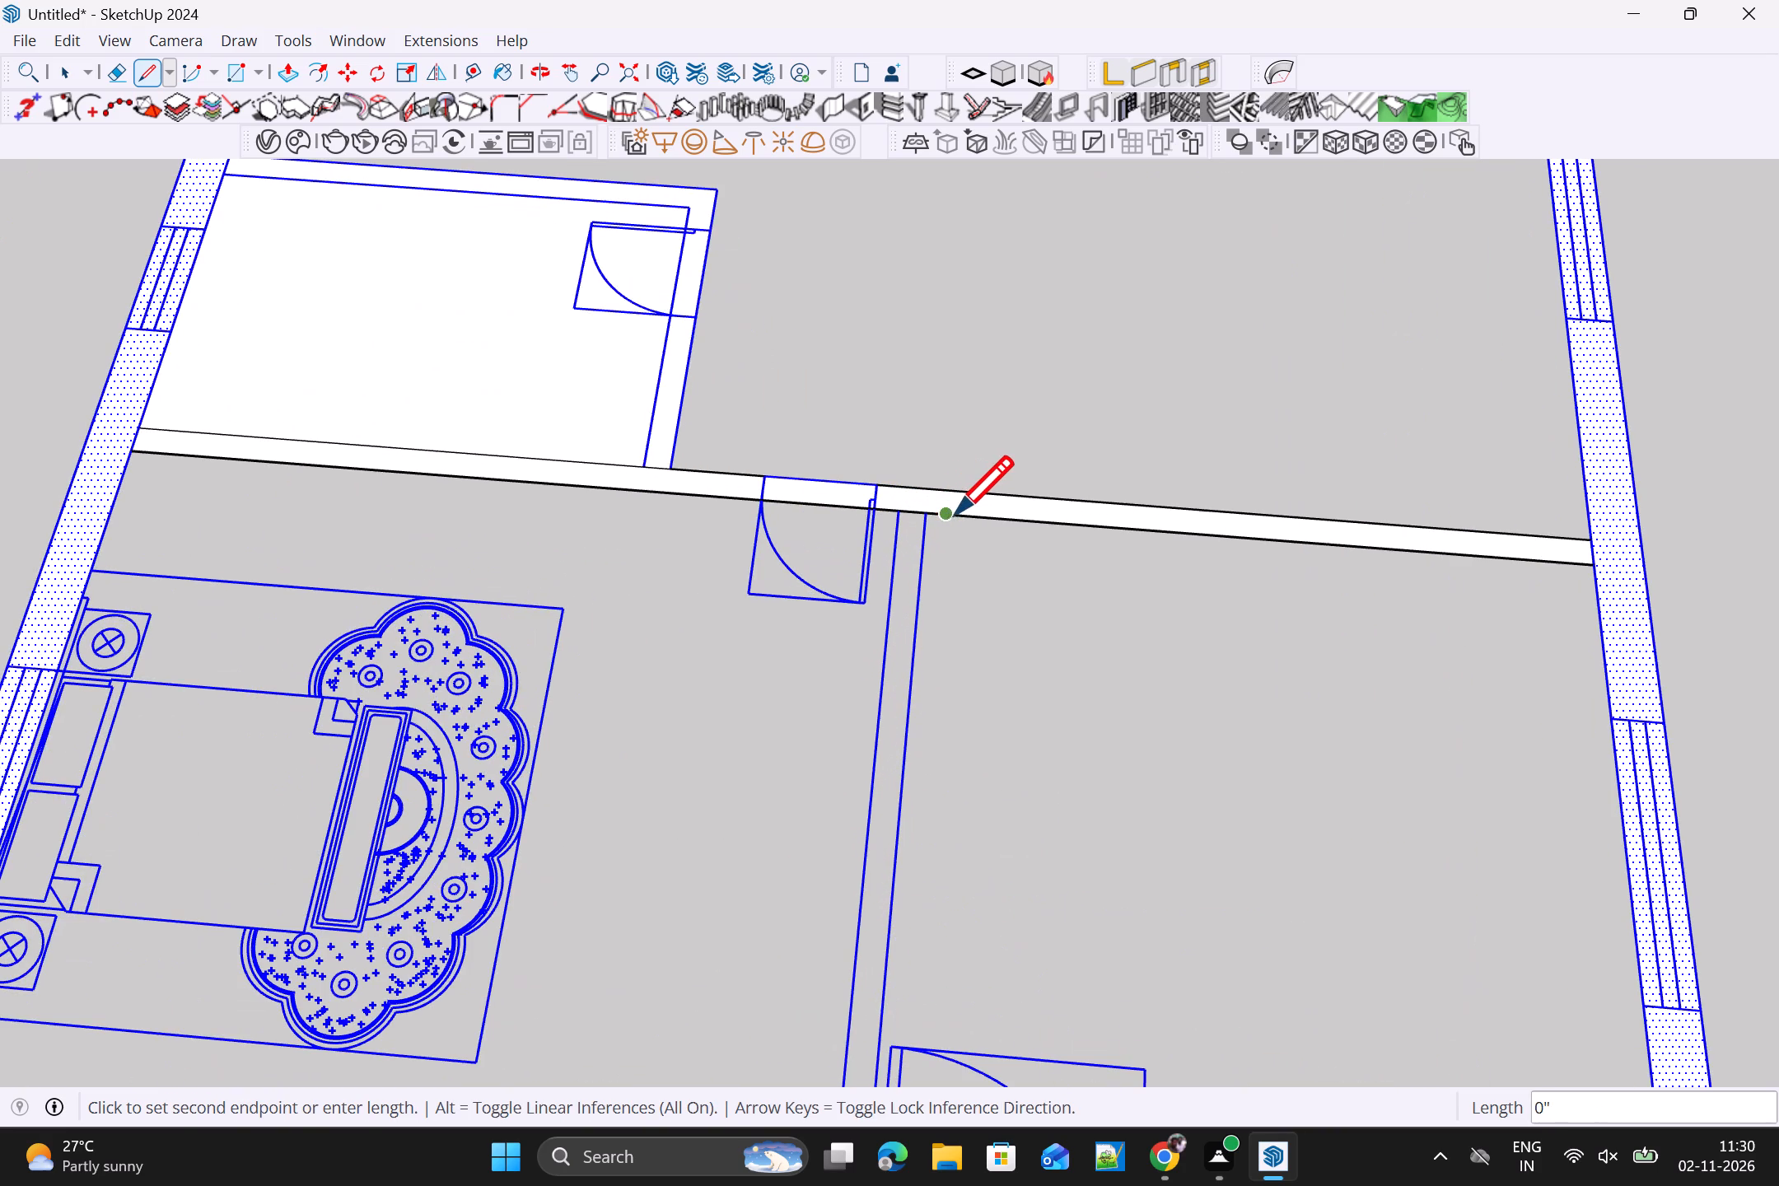
key(ctrl+z)
click(925, 516)
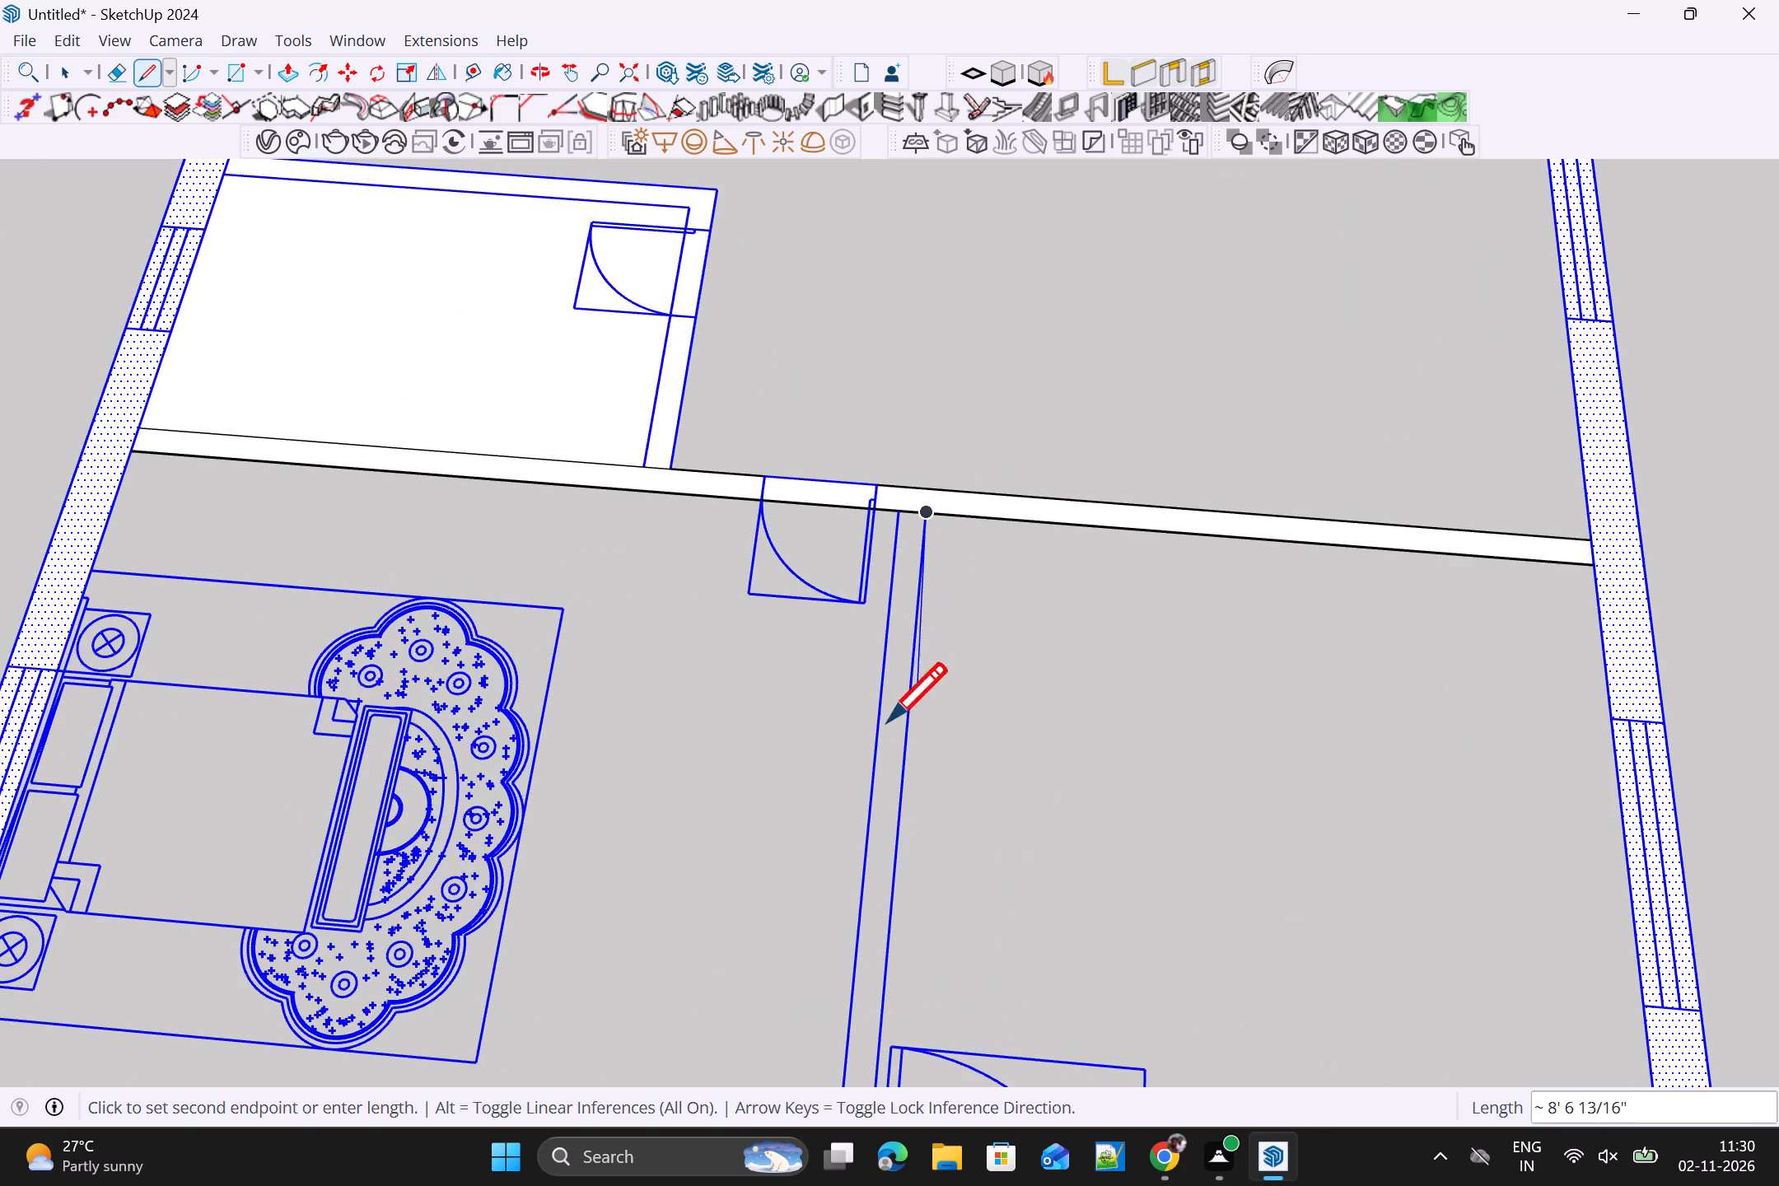
scroll(883, 753, down, 4)
middle_drag(887, 995, 920, 754)
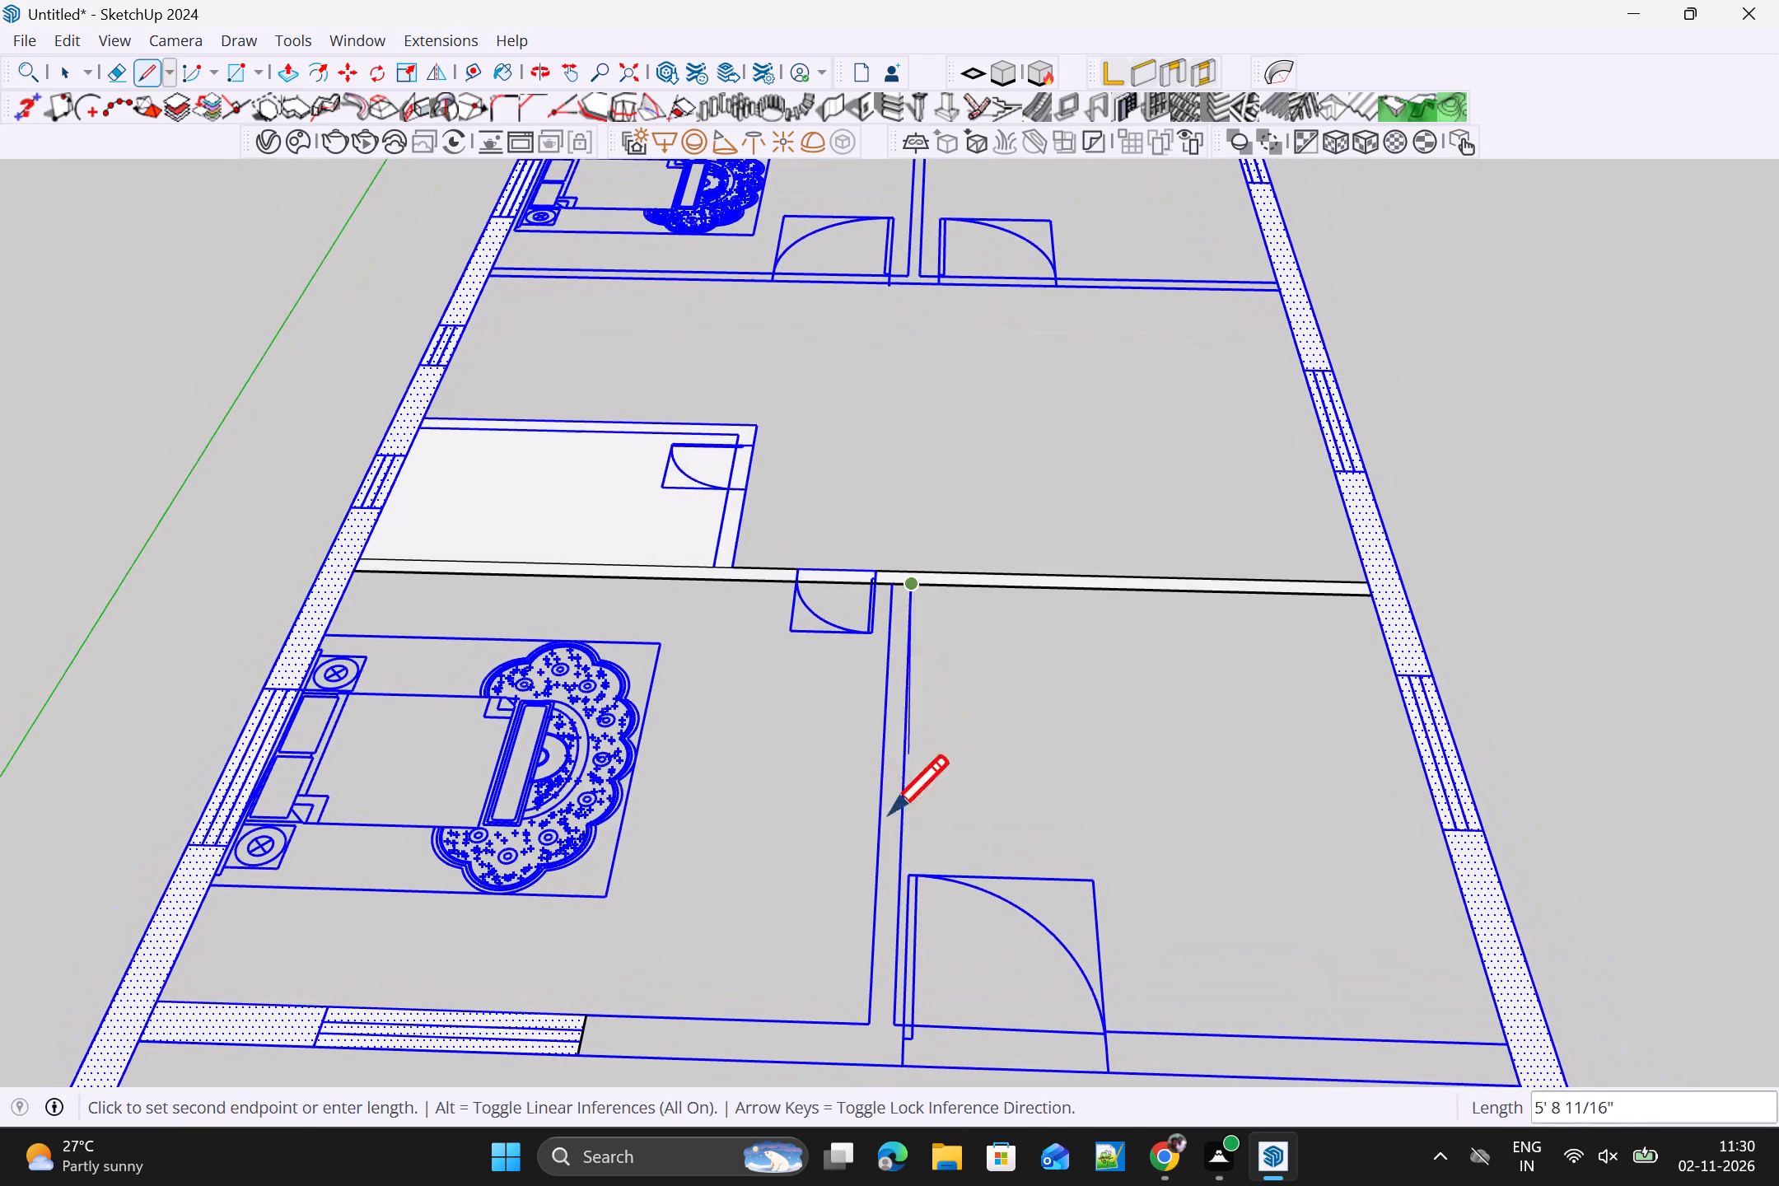
click(899, 1023)
Close the front partition's end at the front wall with a 5" line.
click(871, 1020)
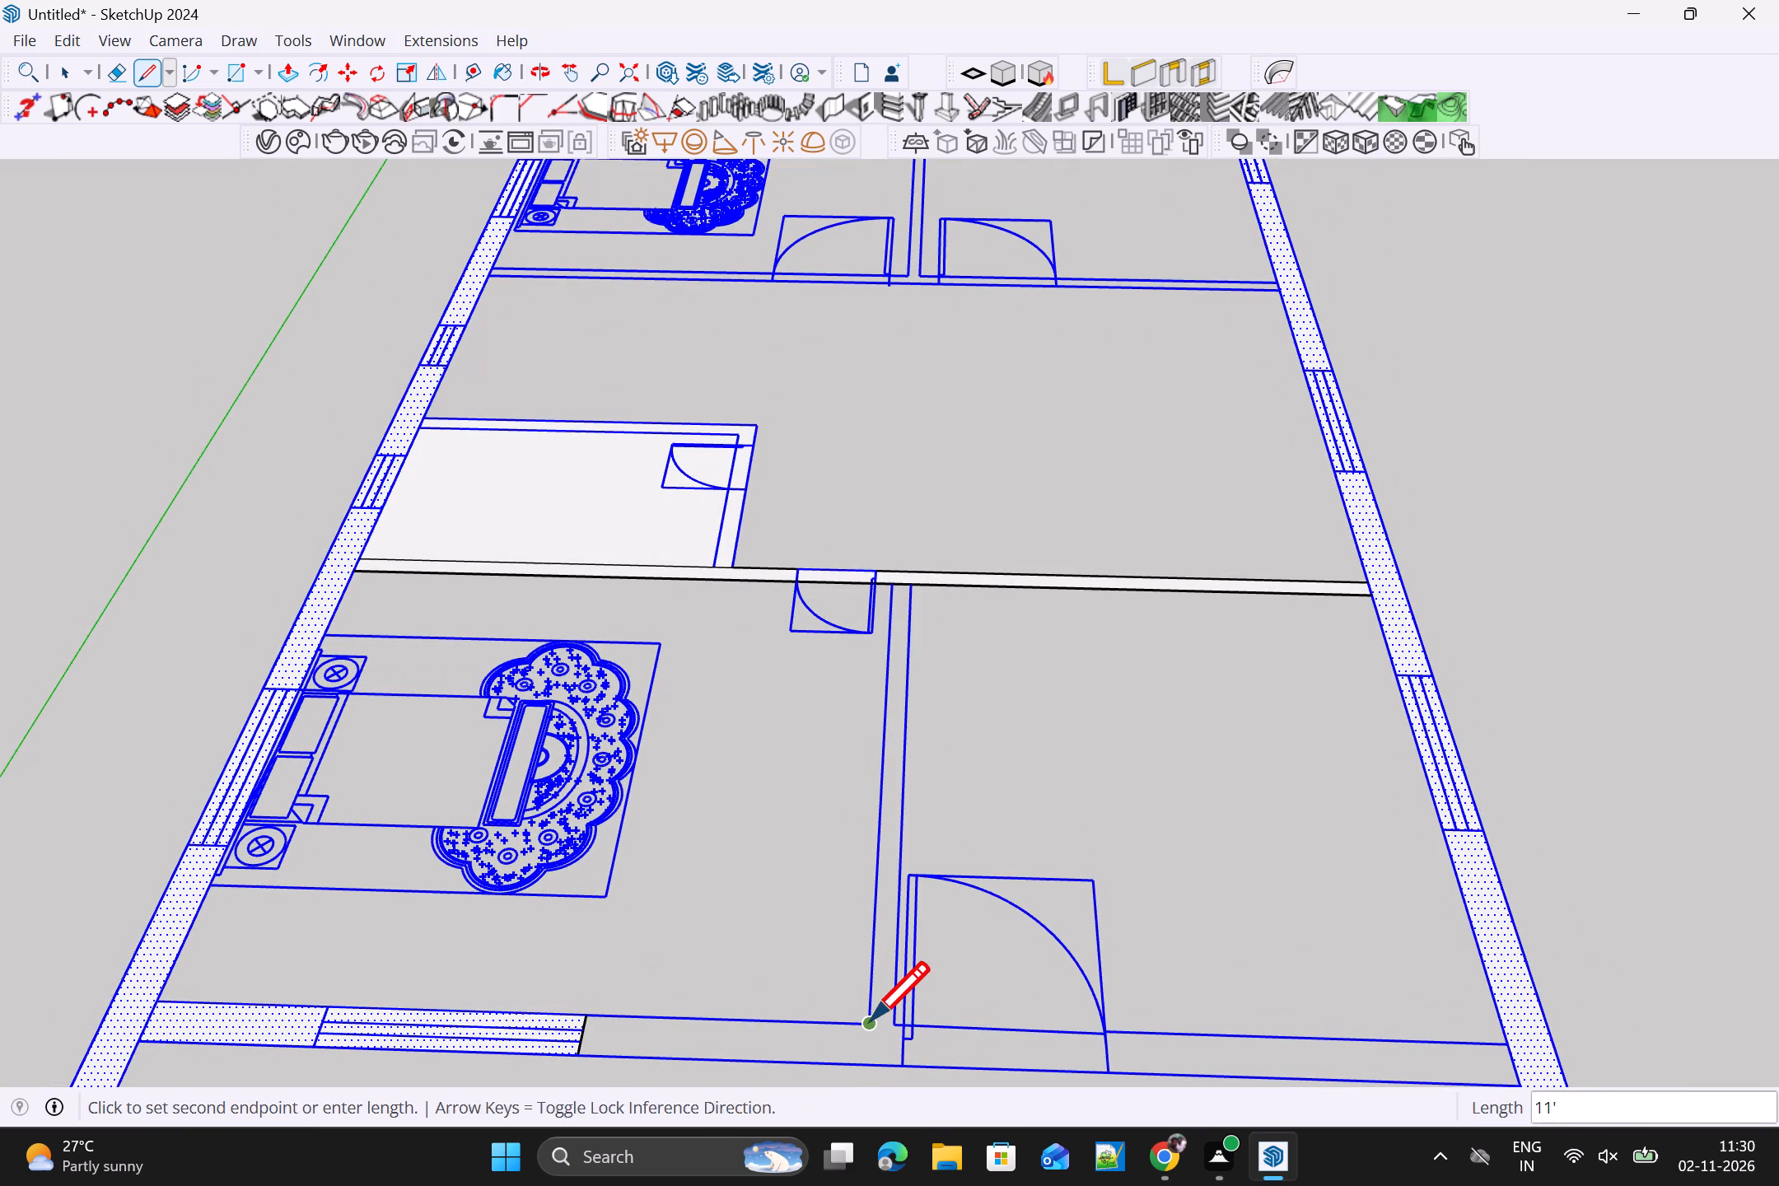
click(878, 1025)
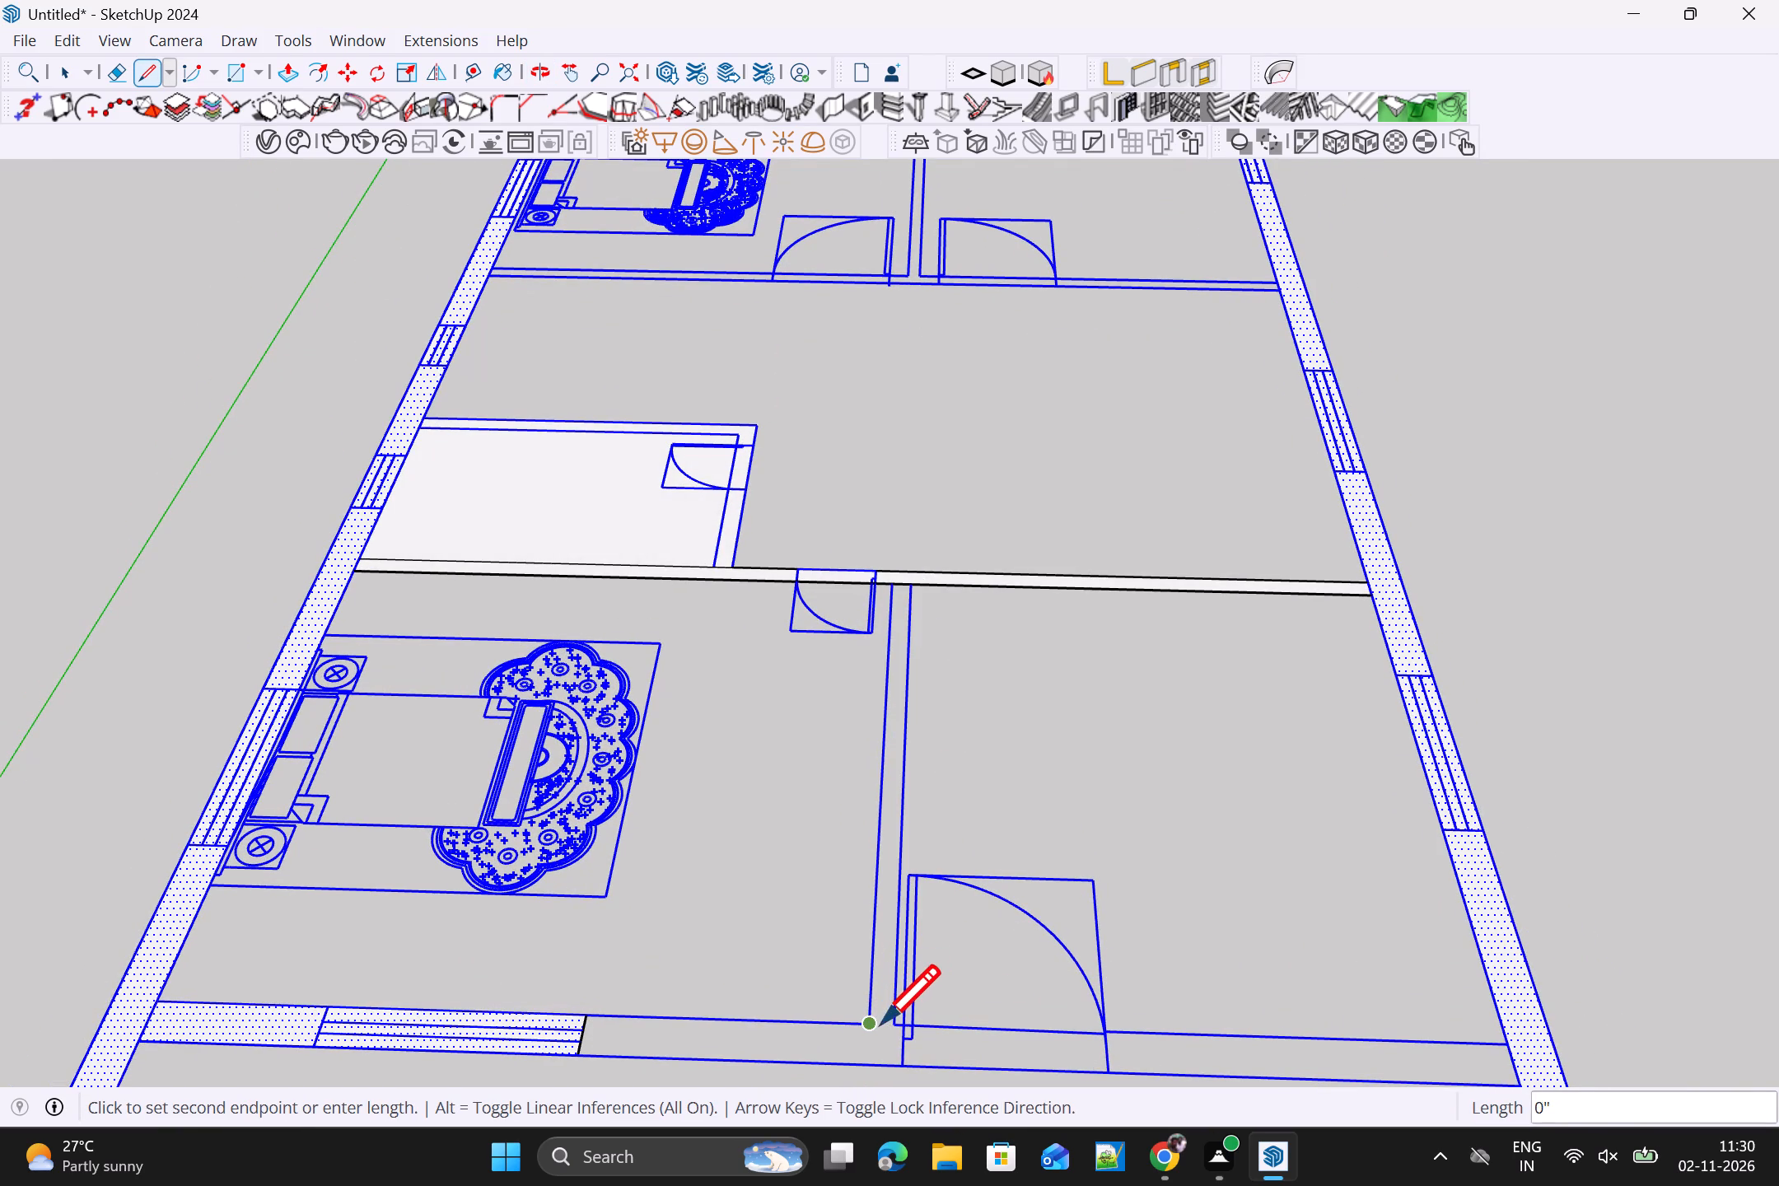
scroll(881, 1024, up, 3)
click(897, 1022)
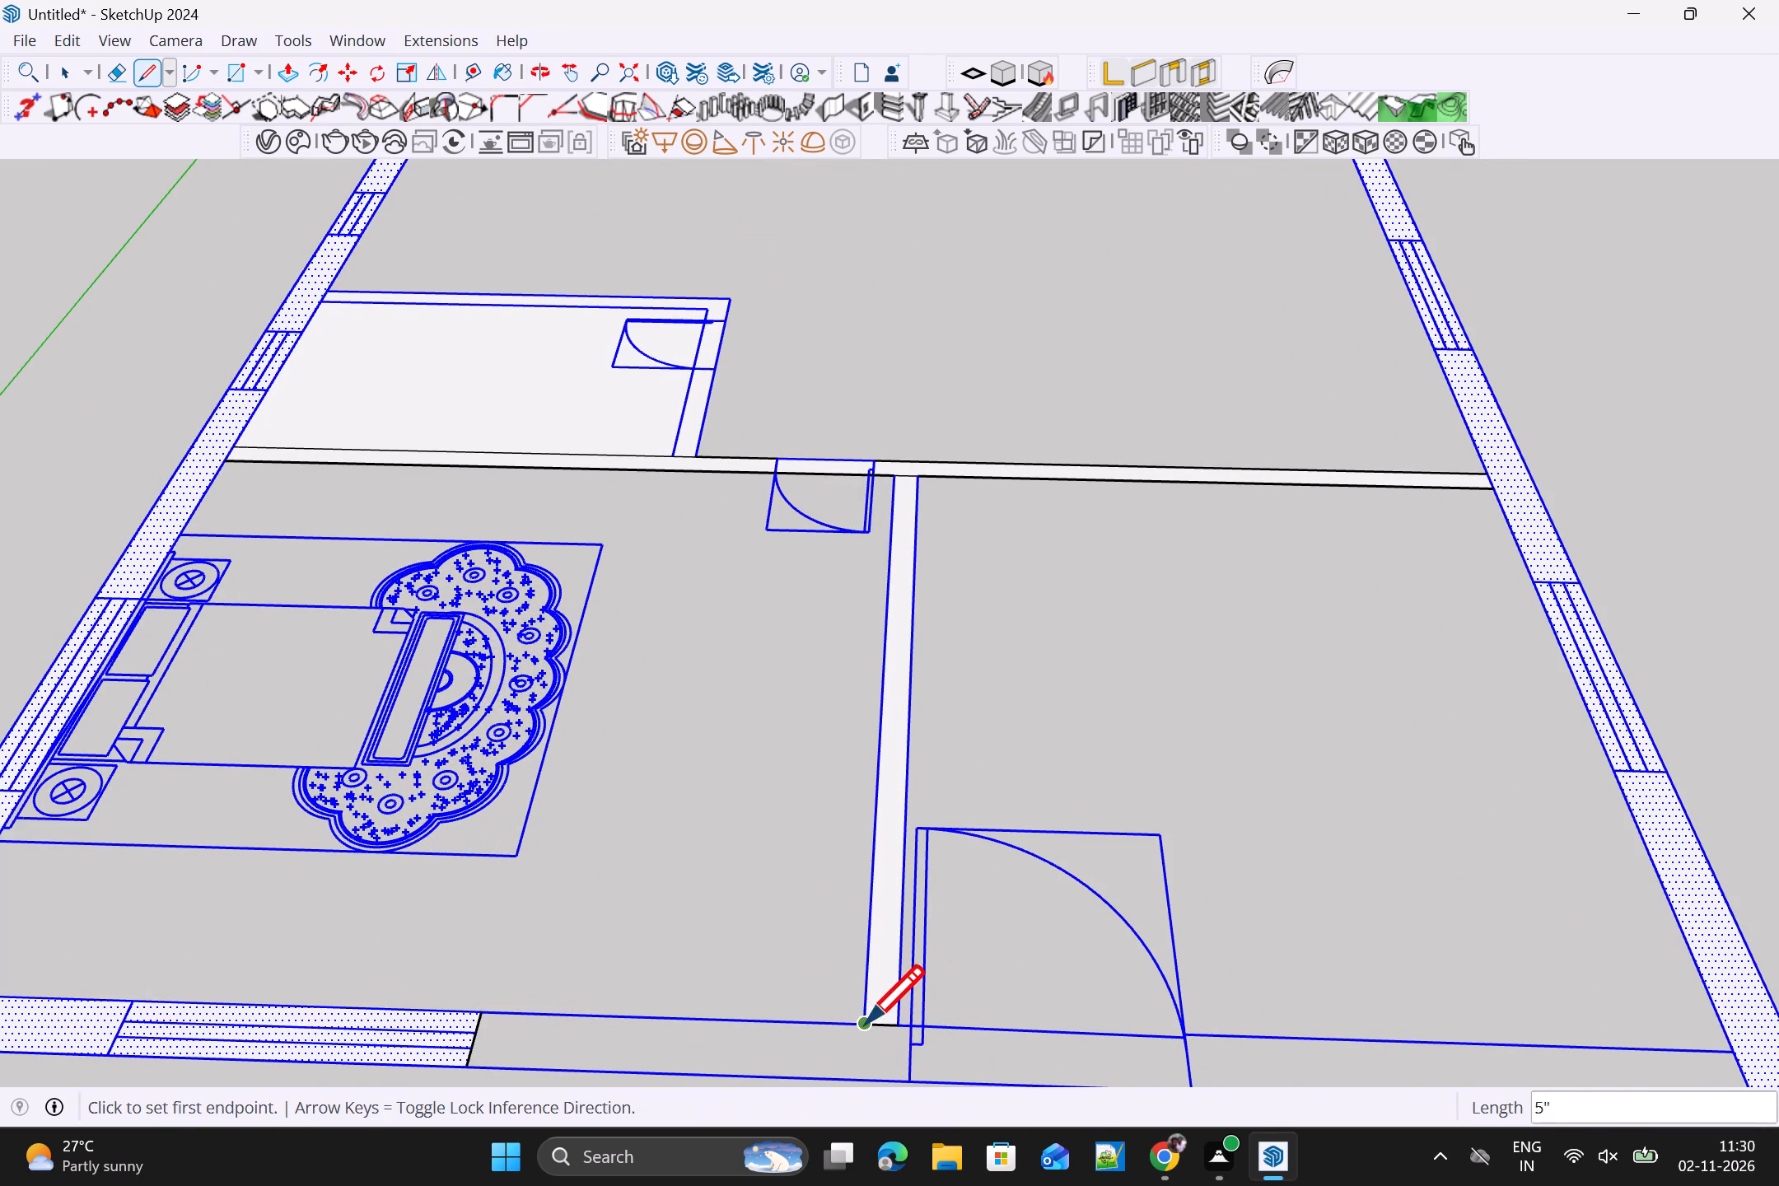
Trace both faces of the front wall from the window end to the side wall, about 15' 2 3/4" along the outer face.
click(866, 1024)
click(480, 1007)
click(471, 1065)
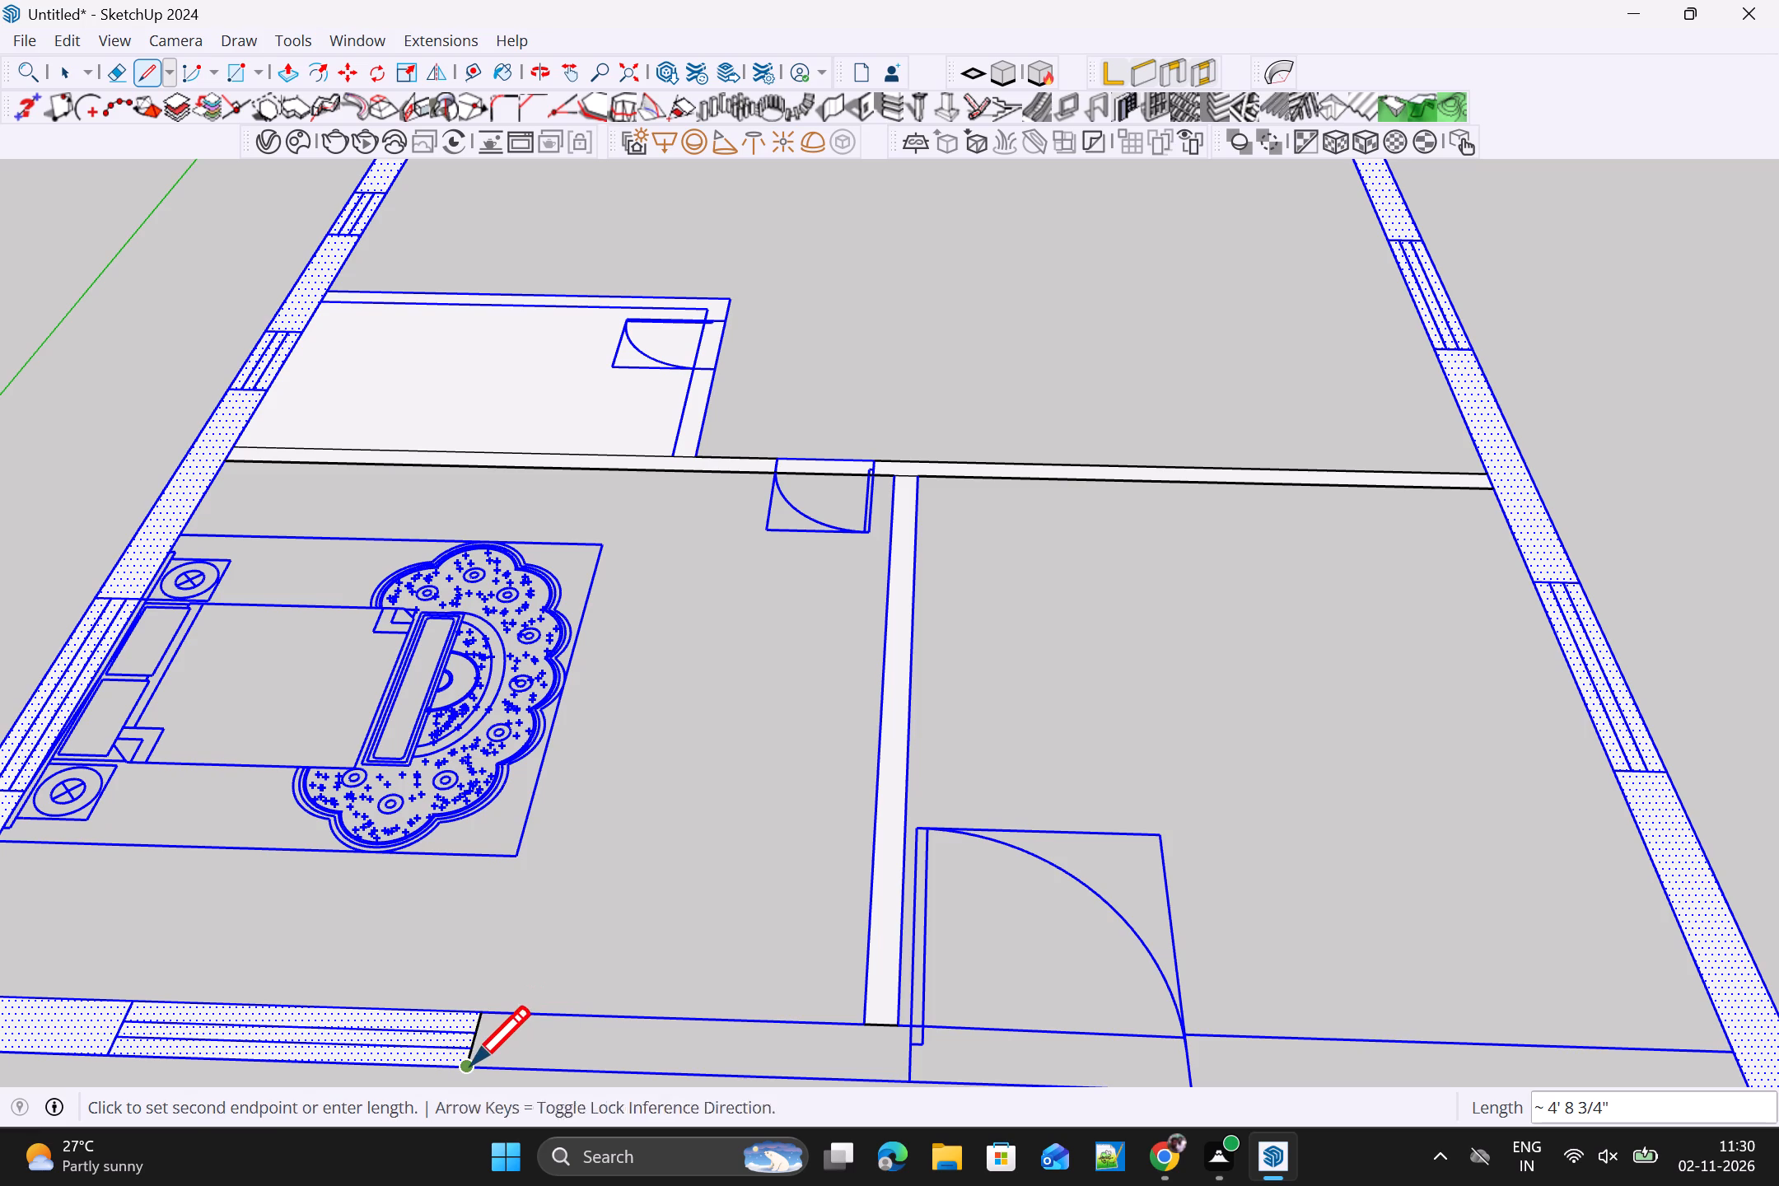
scroll(857, 1076, down, 4)
scroll(927, 1060, down, 3)
shift+middle_drag(970, 1076, 769, 942)
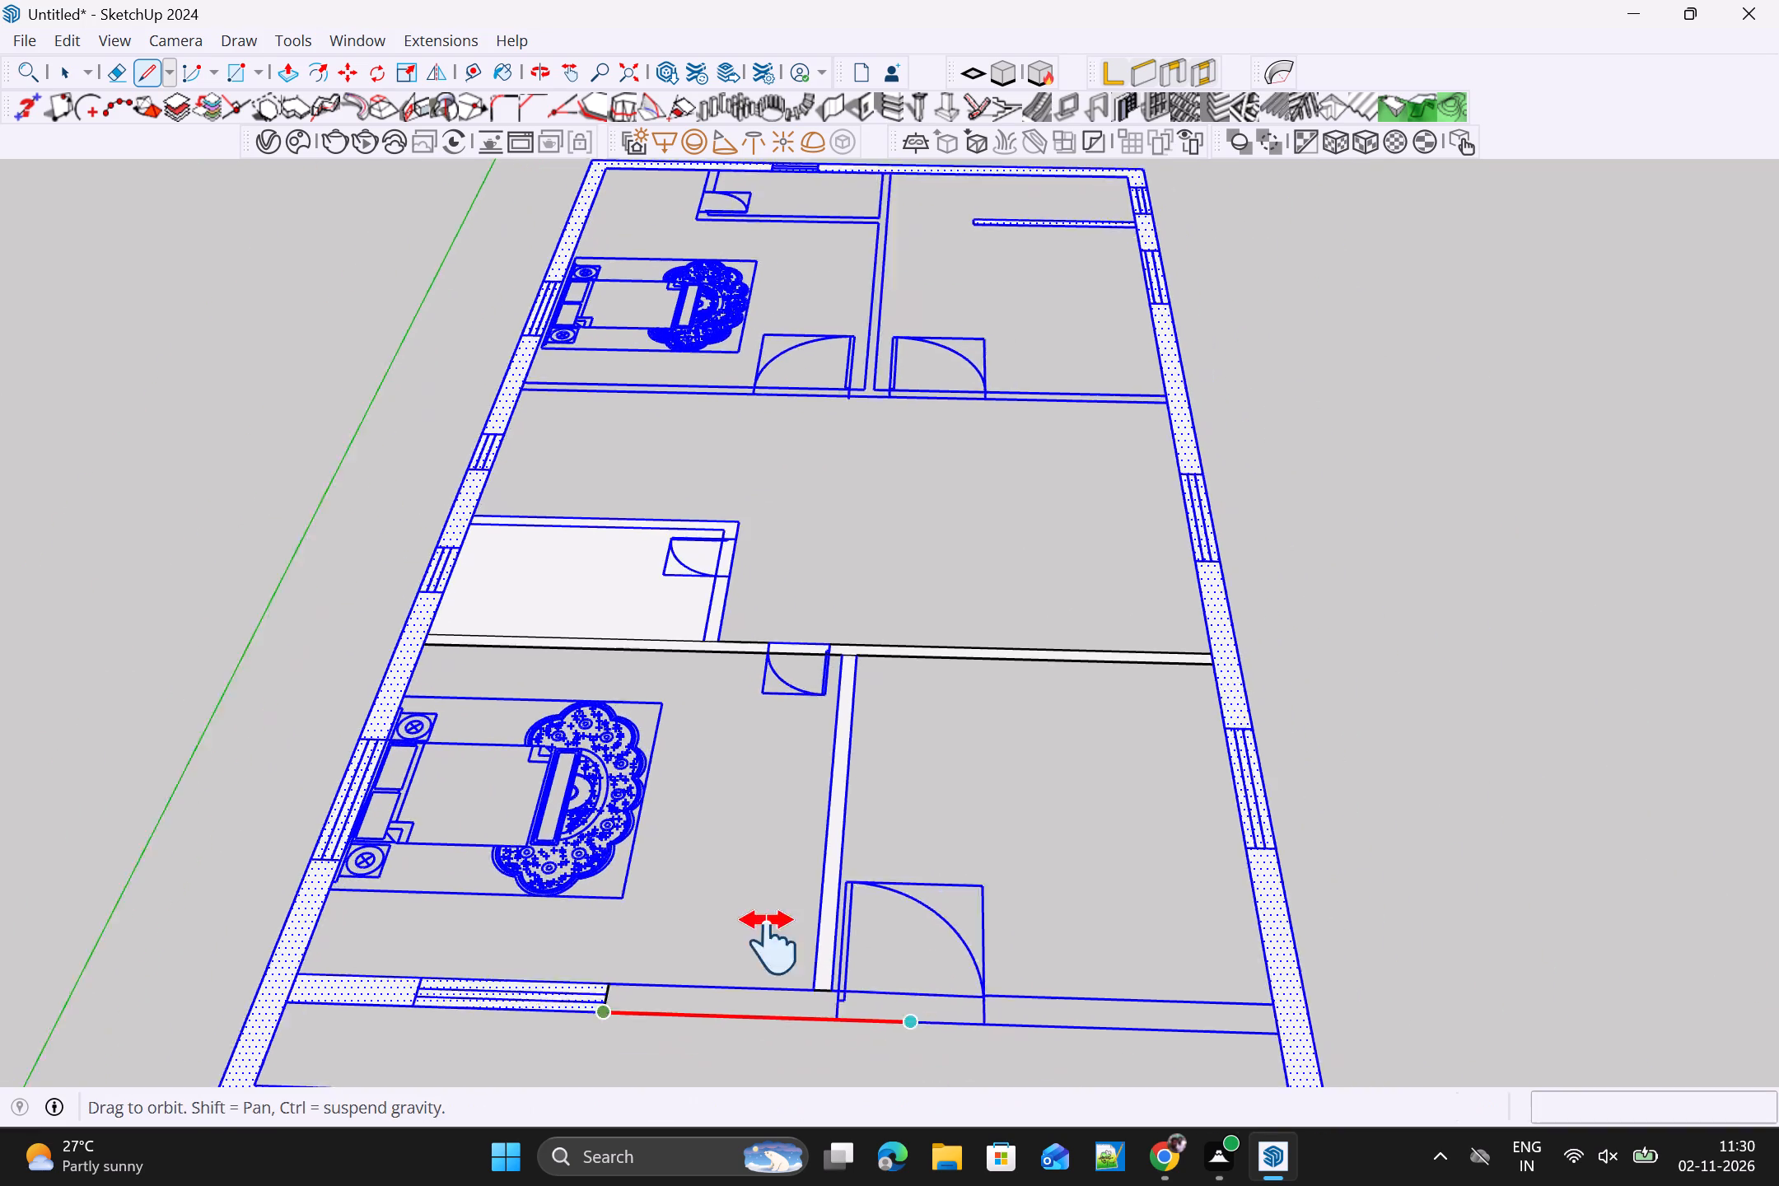
shift+middle_drag(769, 942, 711, 895)
click(1090, 910)
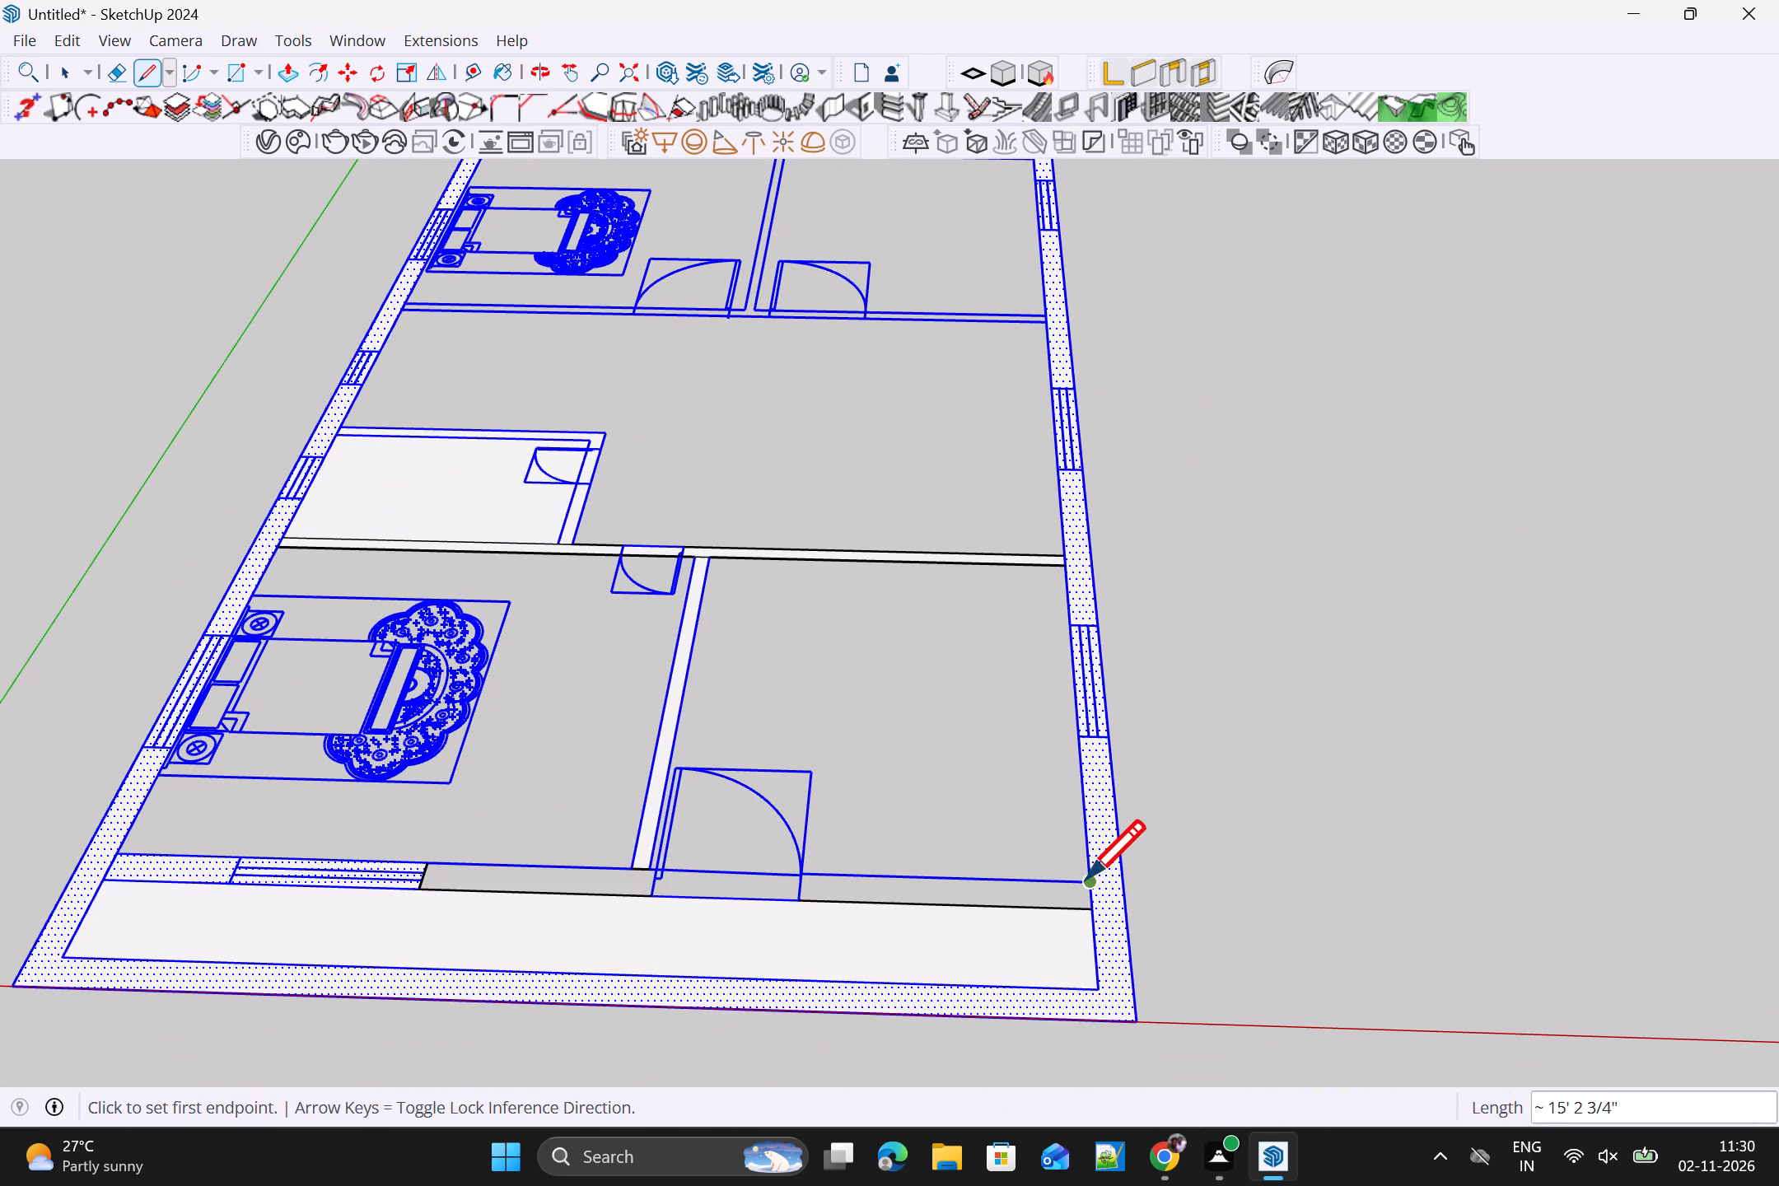
click(1086, 880)
click(435, 860)
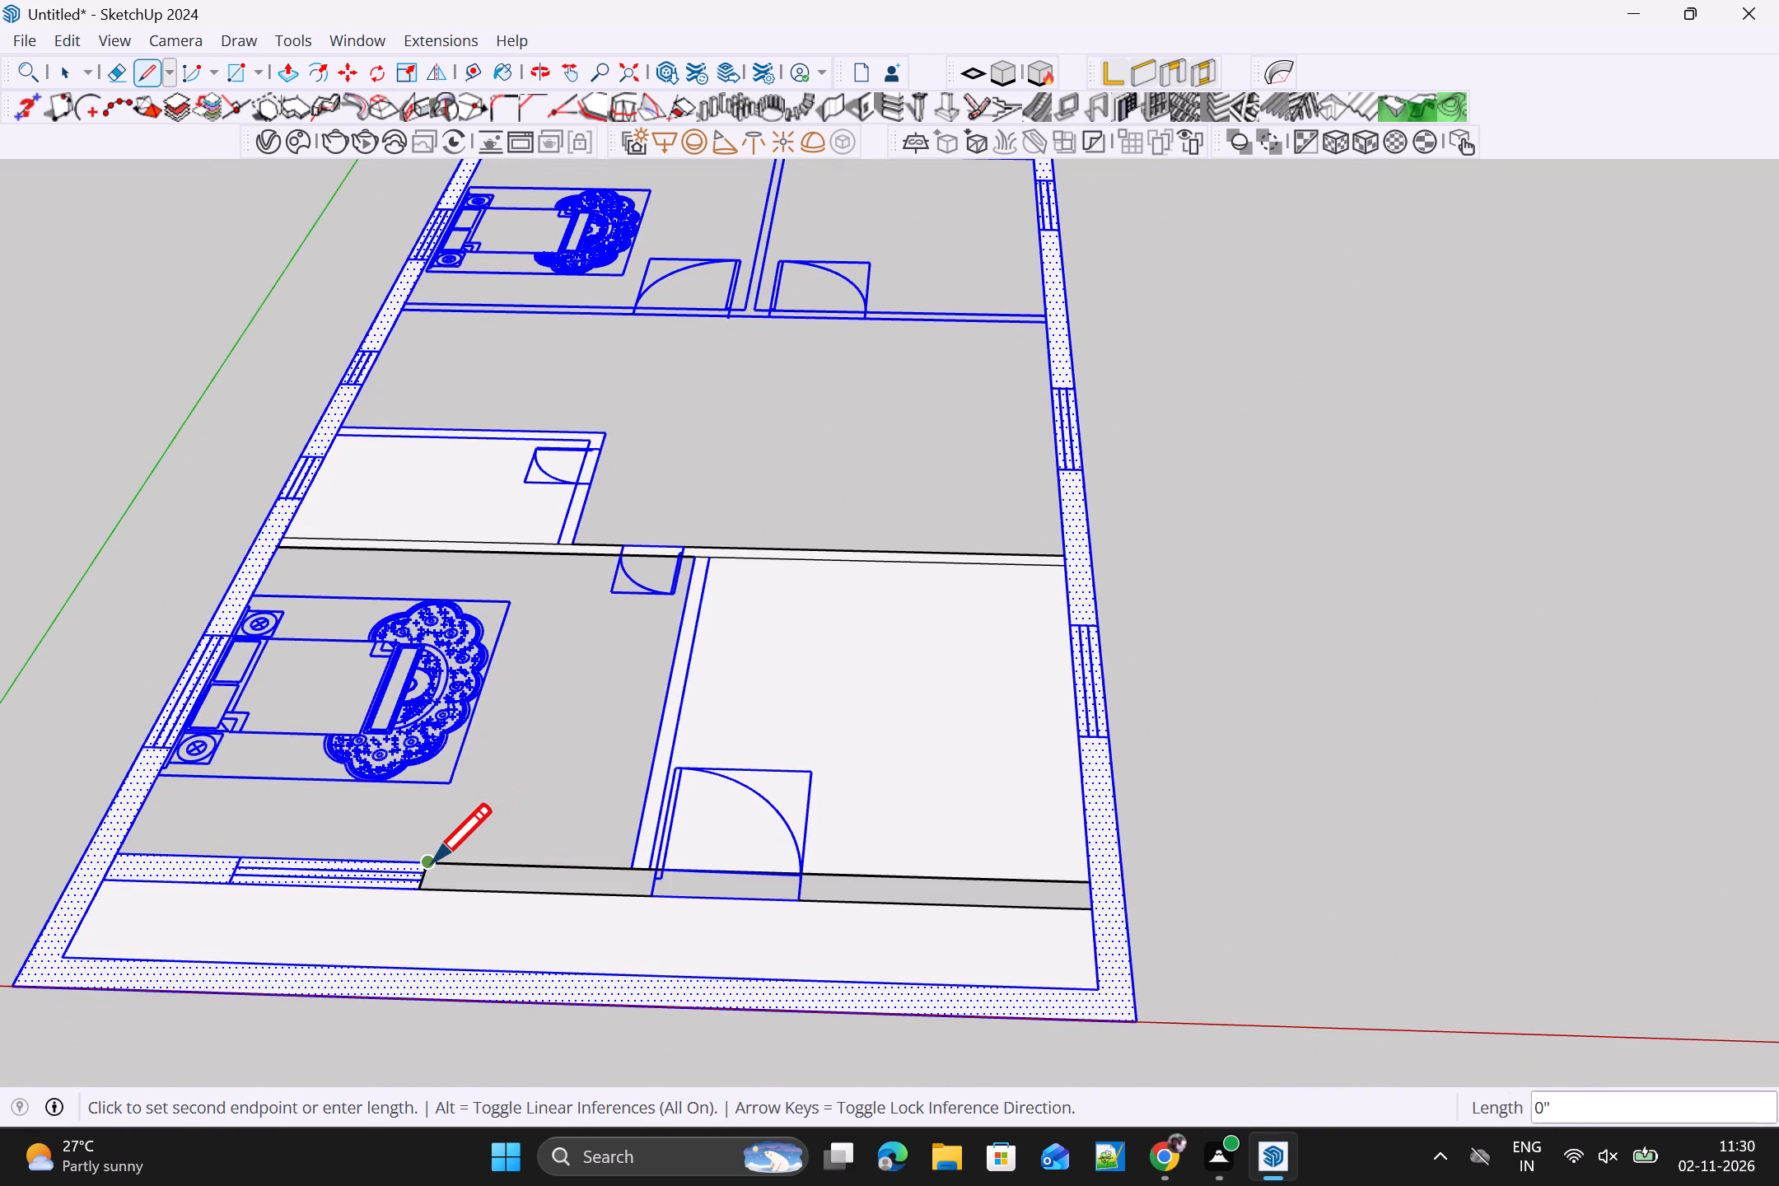
click(432, 863)
click(423, 889)
Draw a 10' 2" line across the door opening of the back room with the stub wall, from side wall to partition.
scroll(488, 888, down, 4)
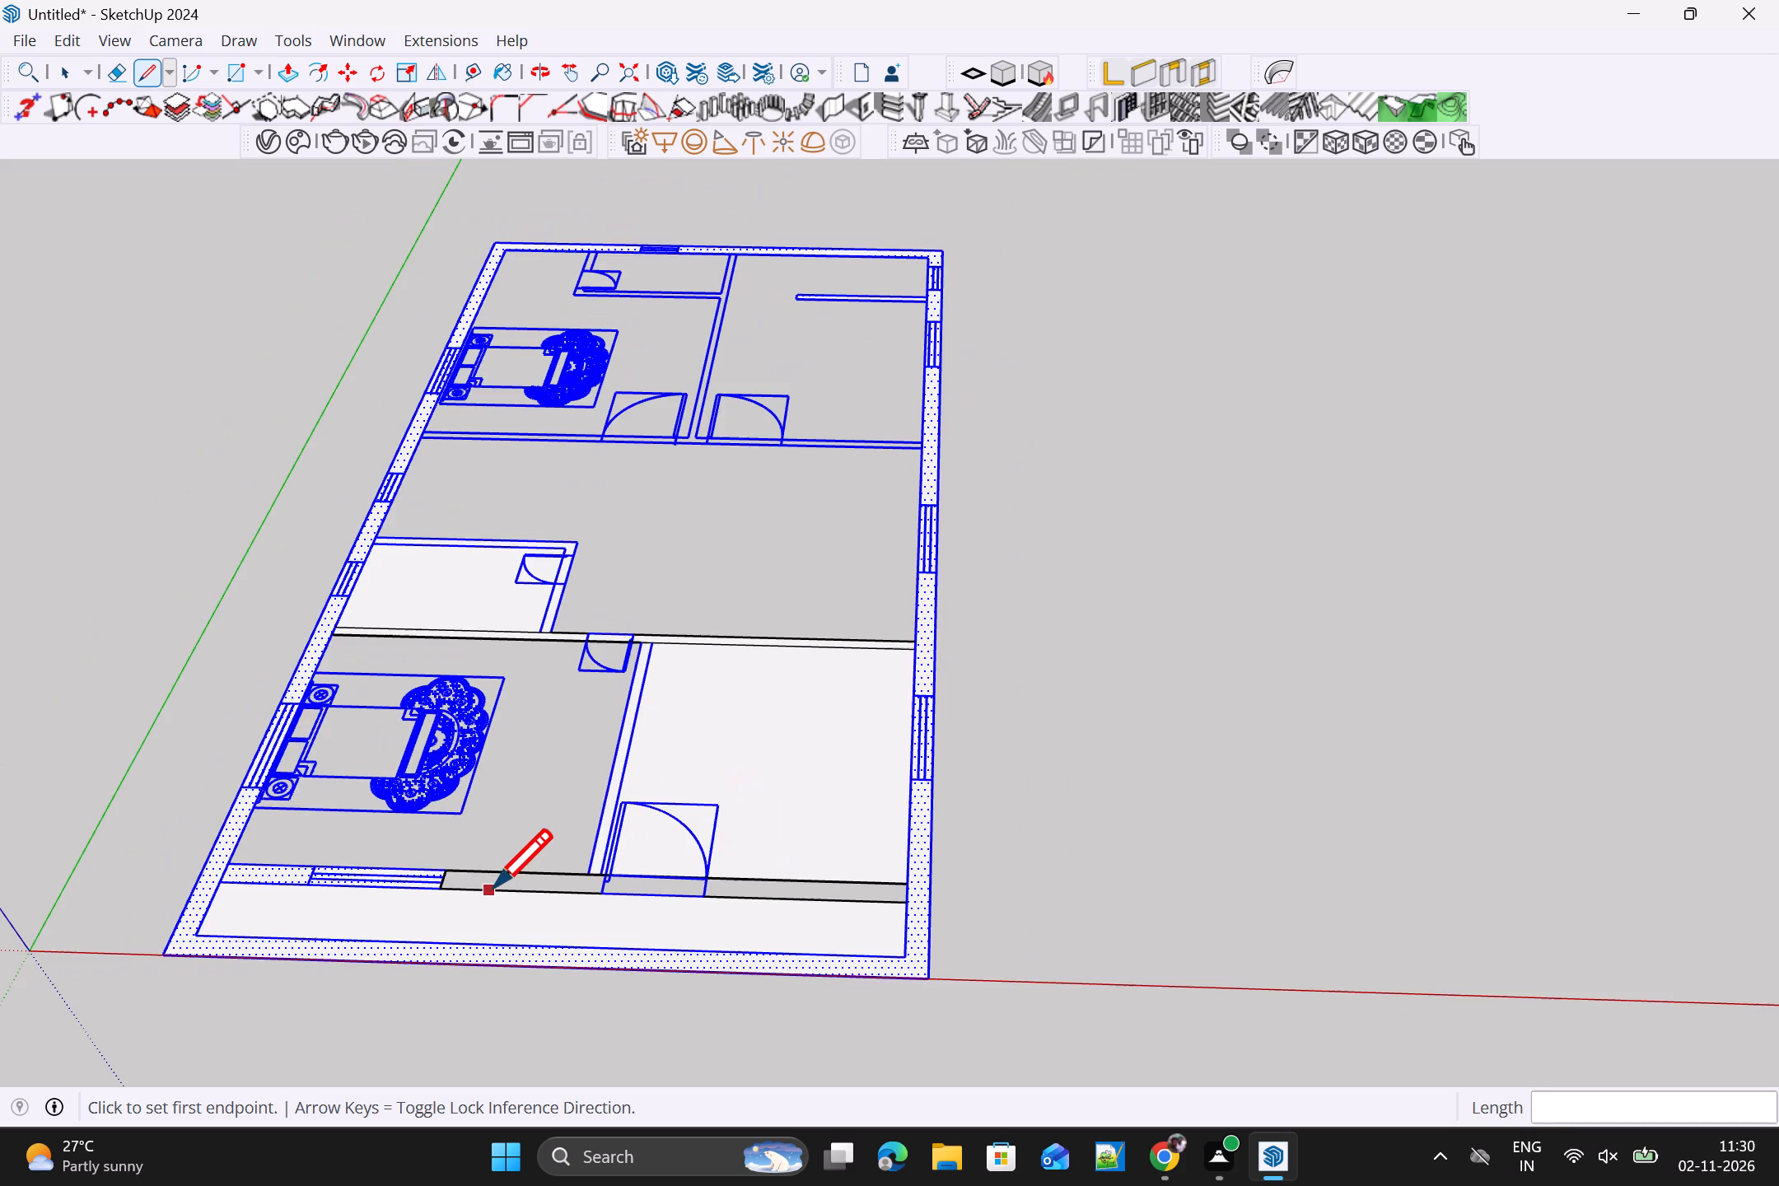
scroll(647, 588, up, 4)
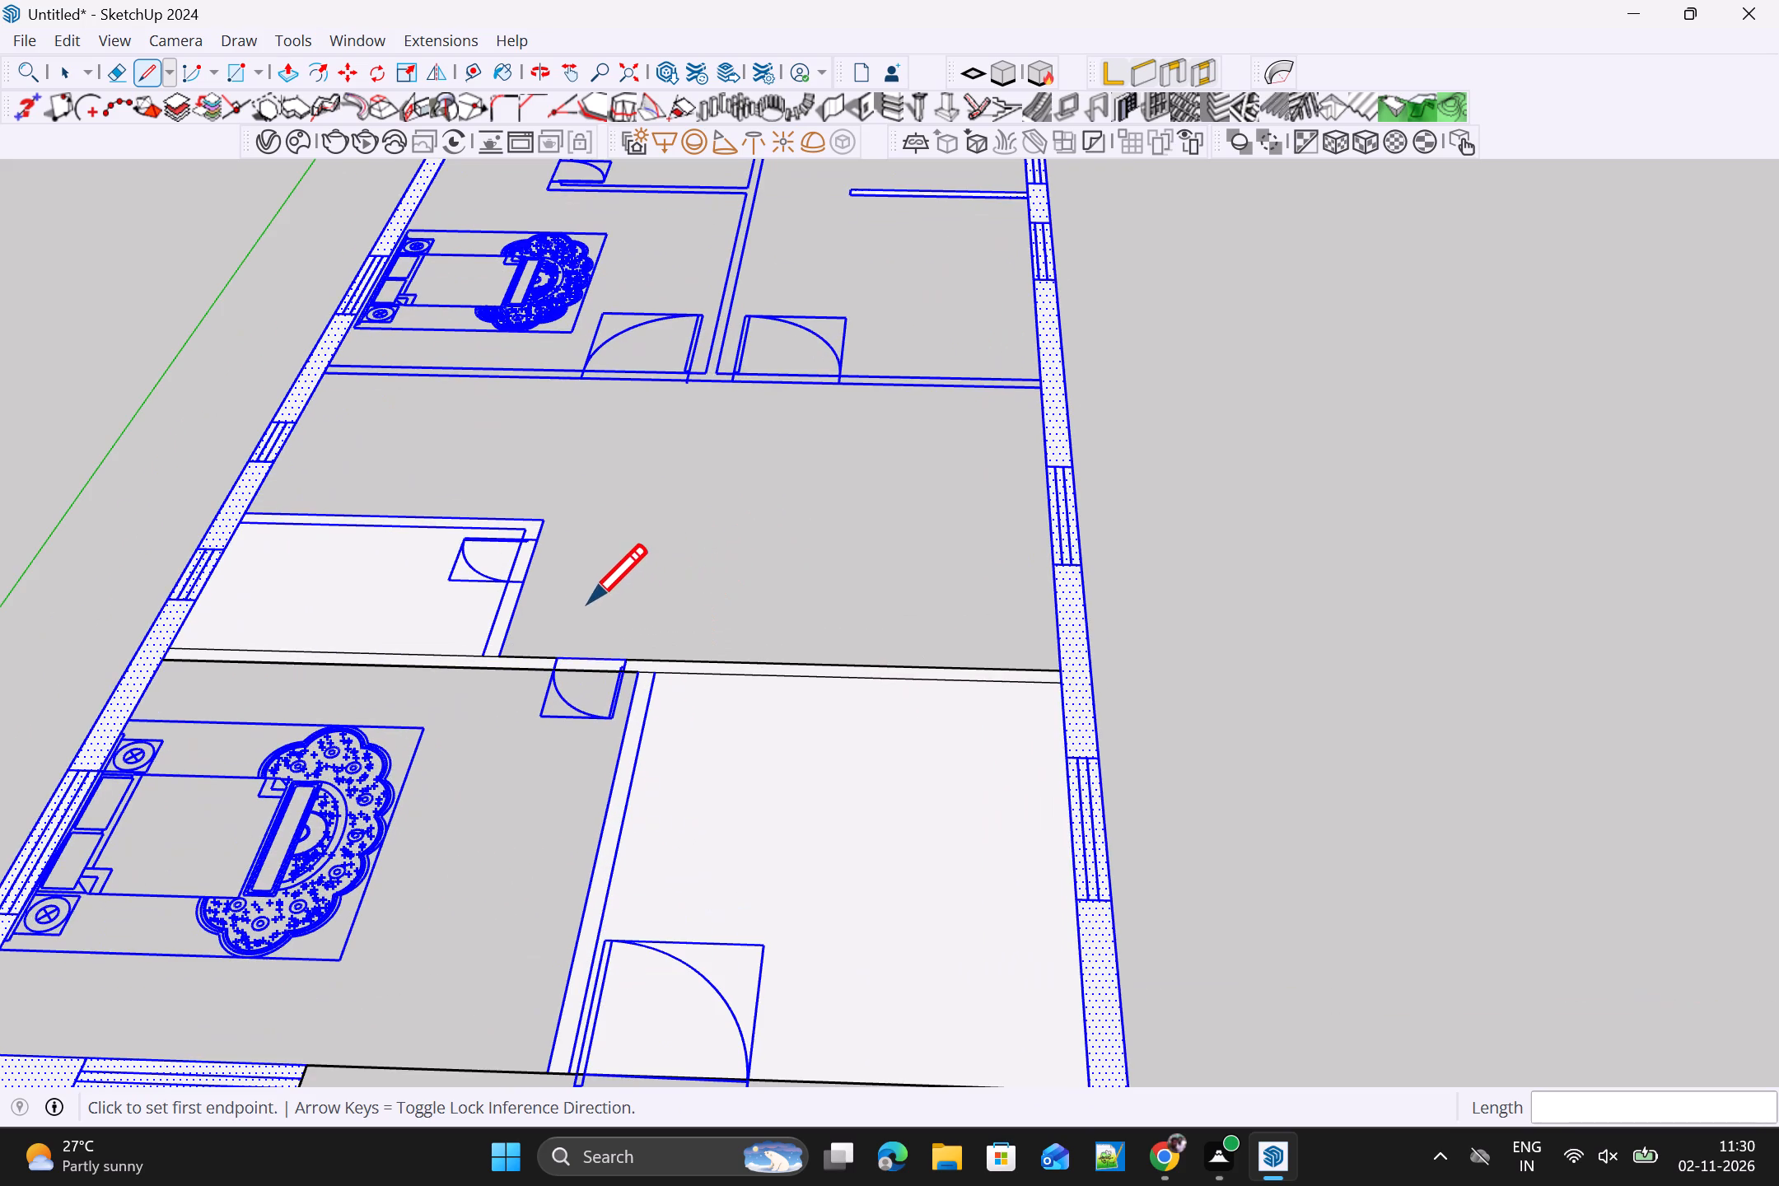
scroll(877, 351, up, 2)
shift+scroll(956, 369, up, 1)
shift+middle_drag(956, 369, 953, 467)
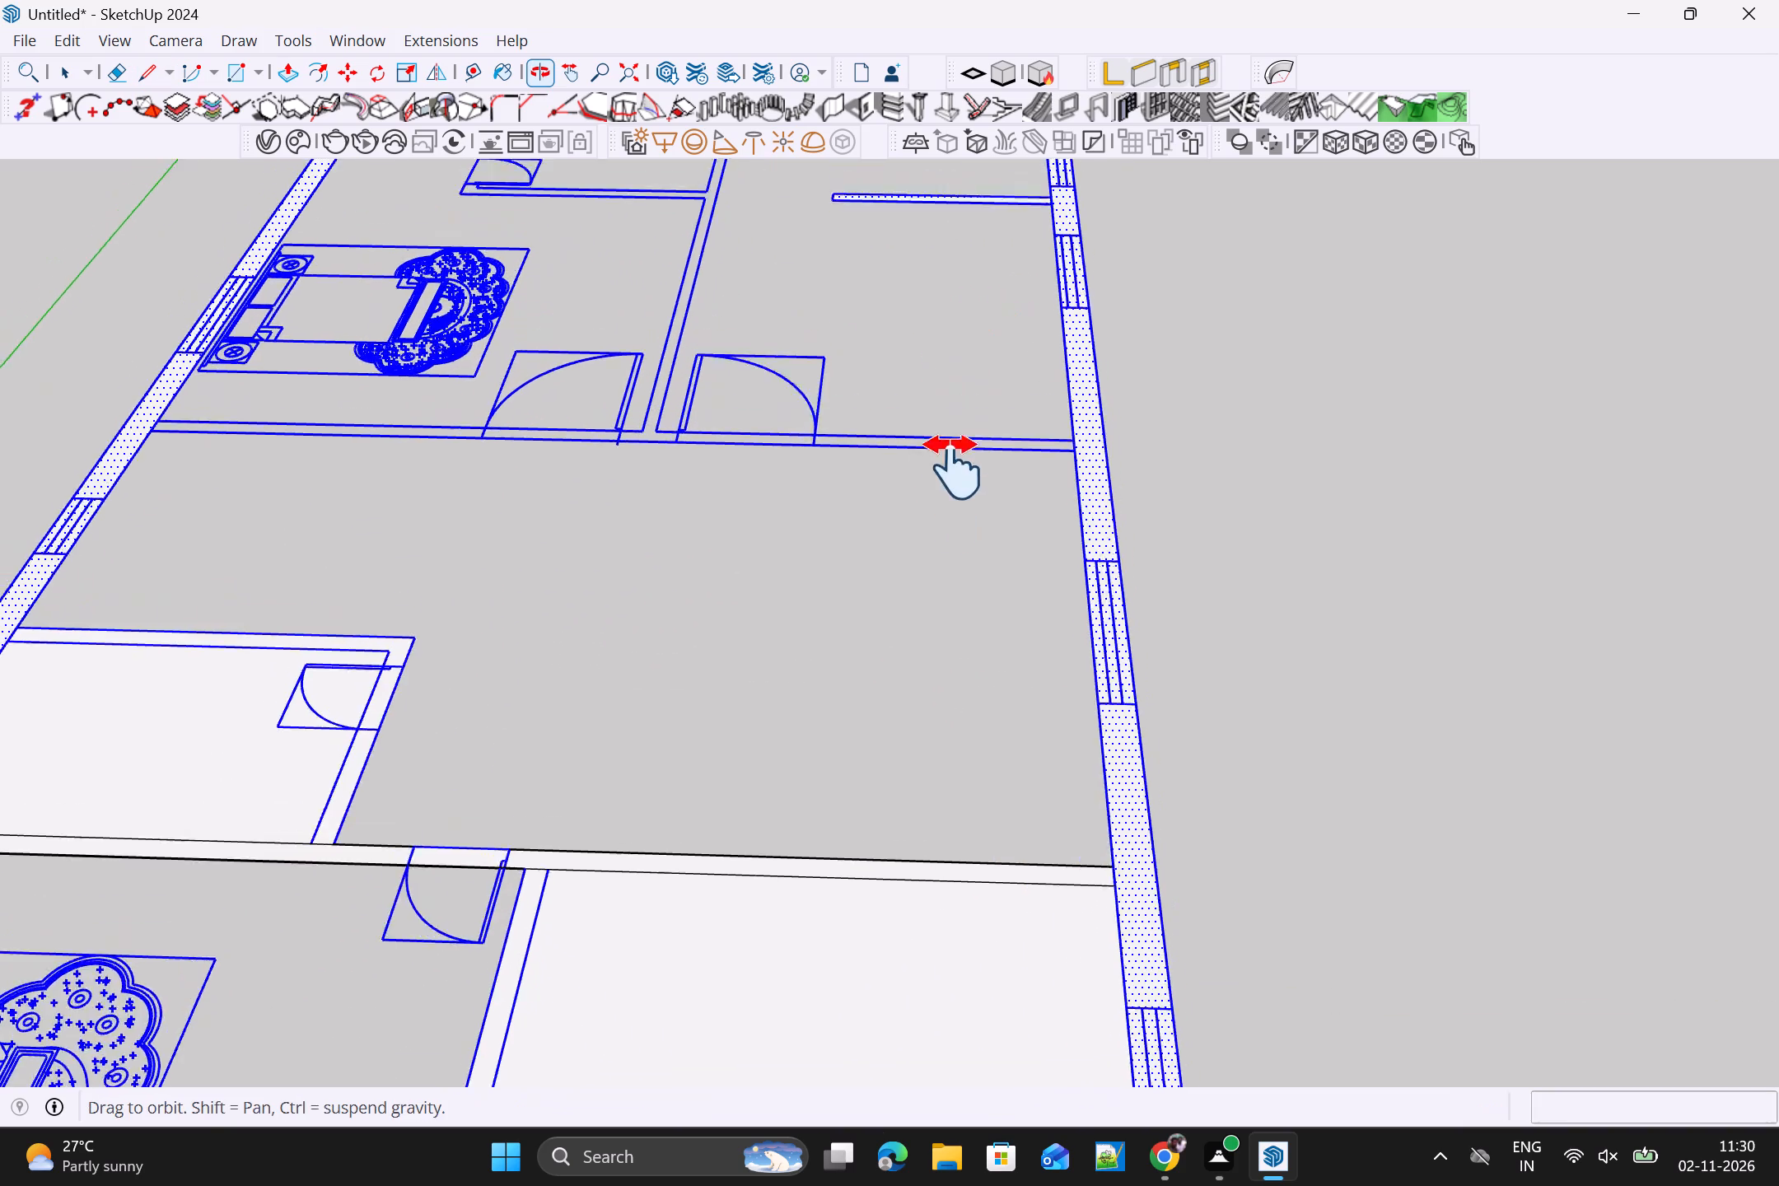
shift+middle_drag(953, 467, 908, 699)
scroll(915, 702, up, 3)
click(1054, 719)
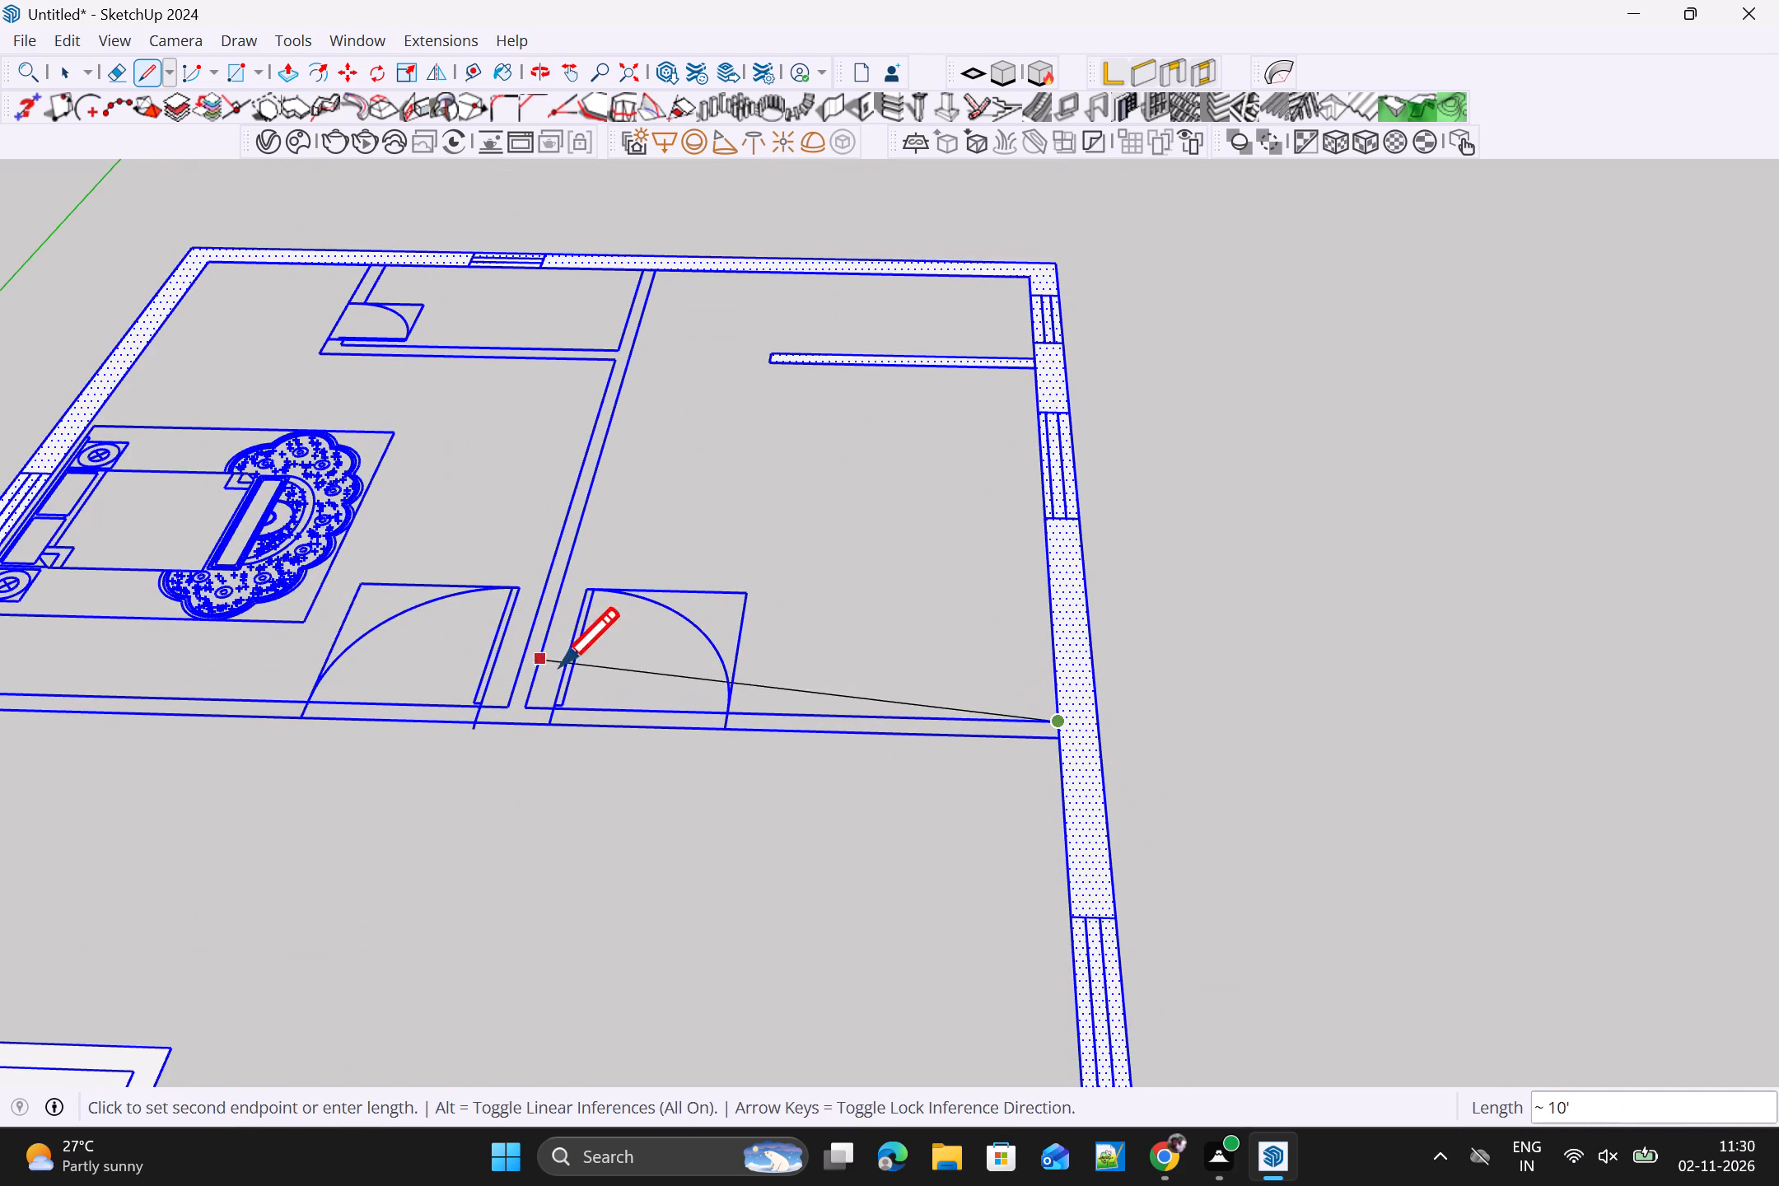
click(530, 710)
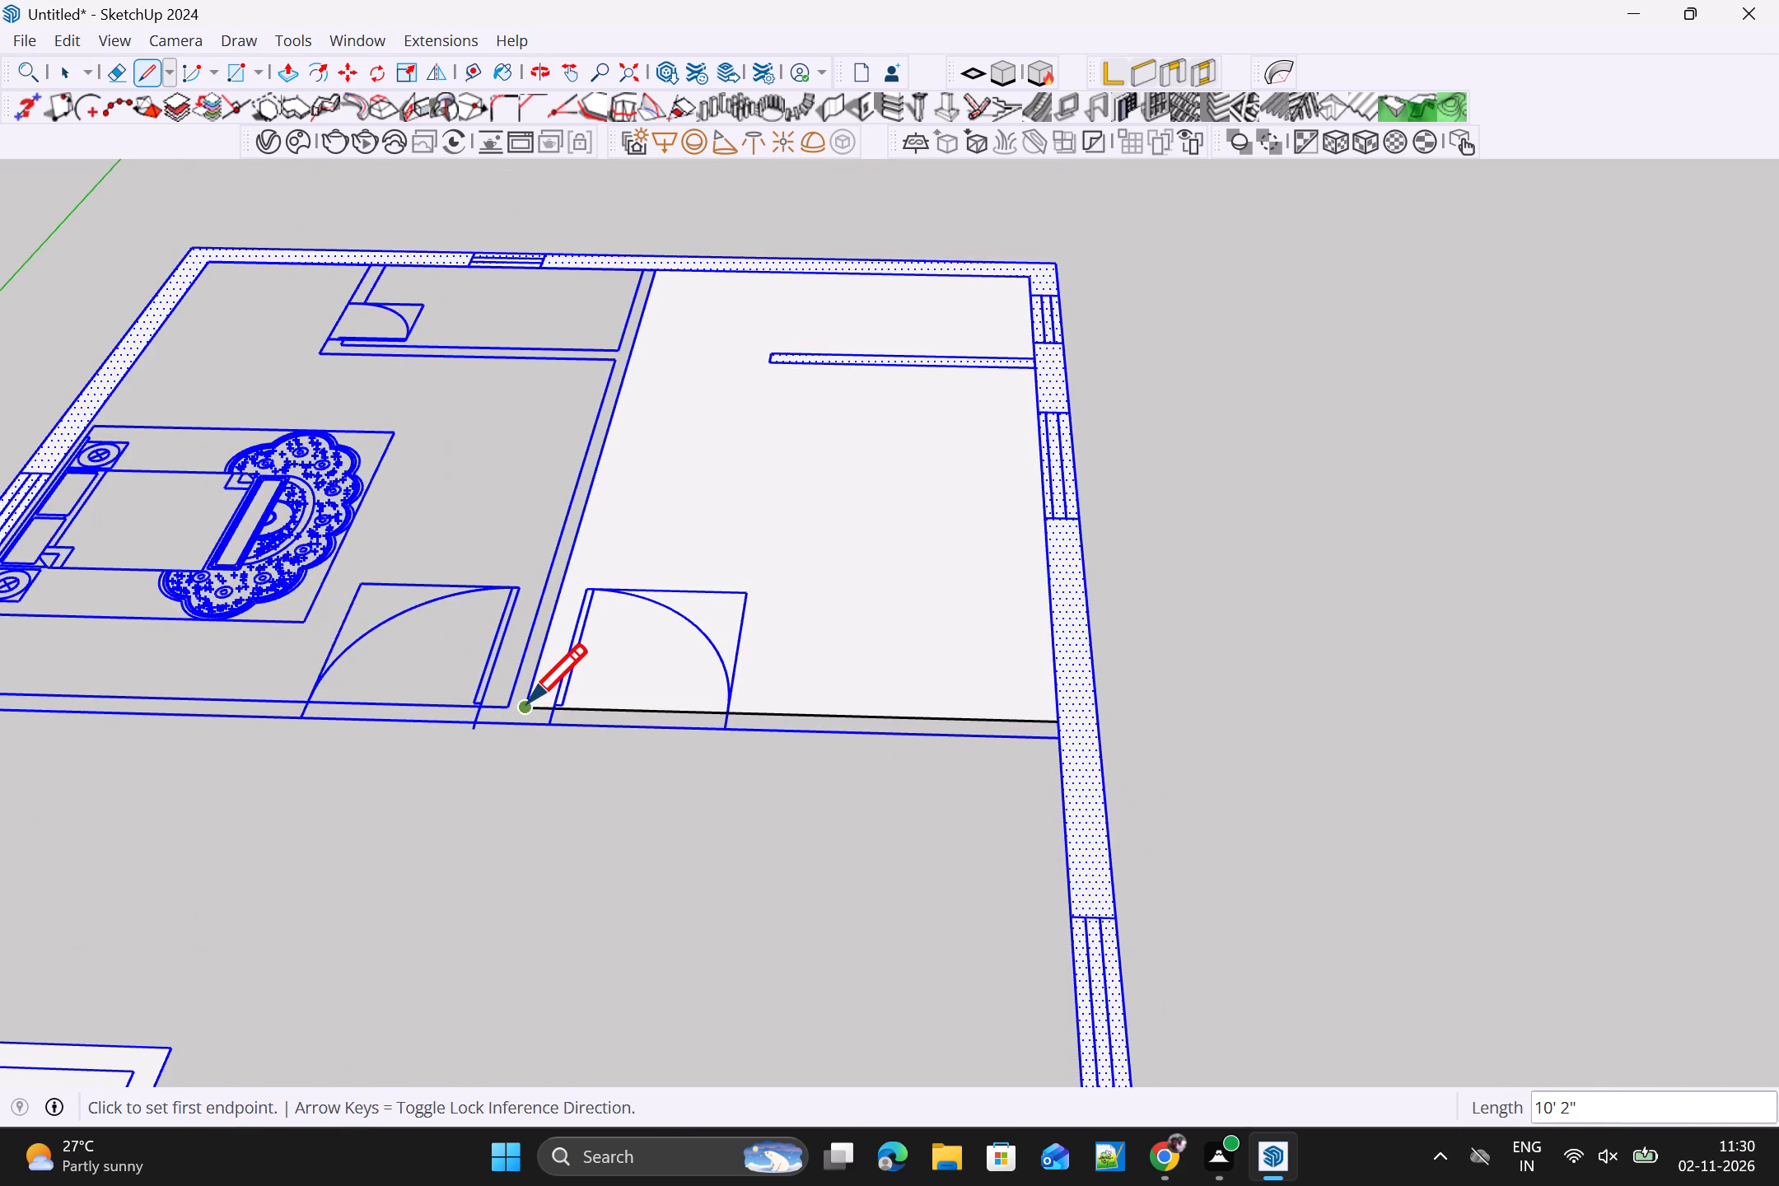
Close the hall end of the partition between the two back rooms with a short line.
click(525, 702)
click(512, 703)
scroll(512, 707, up, 4)
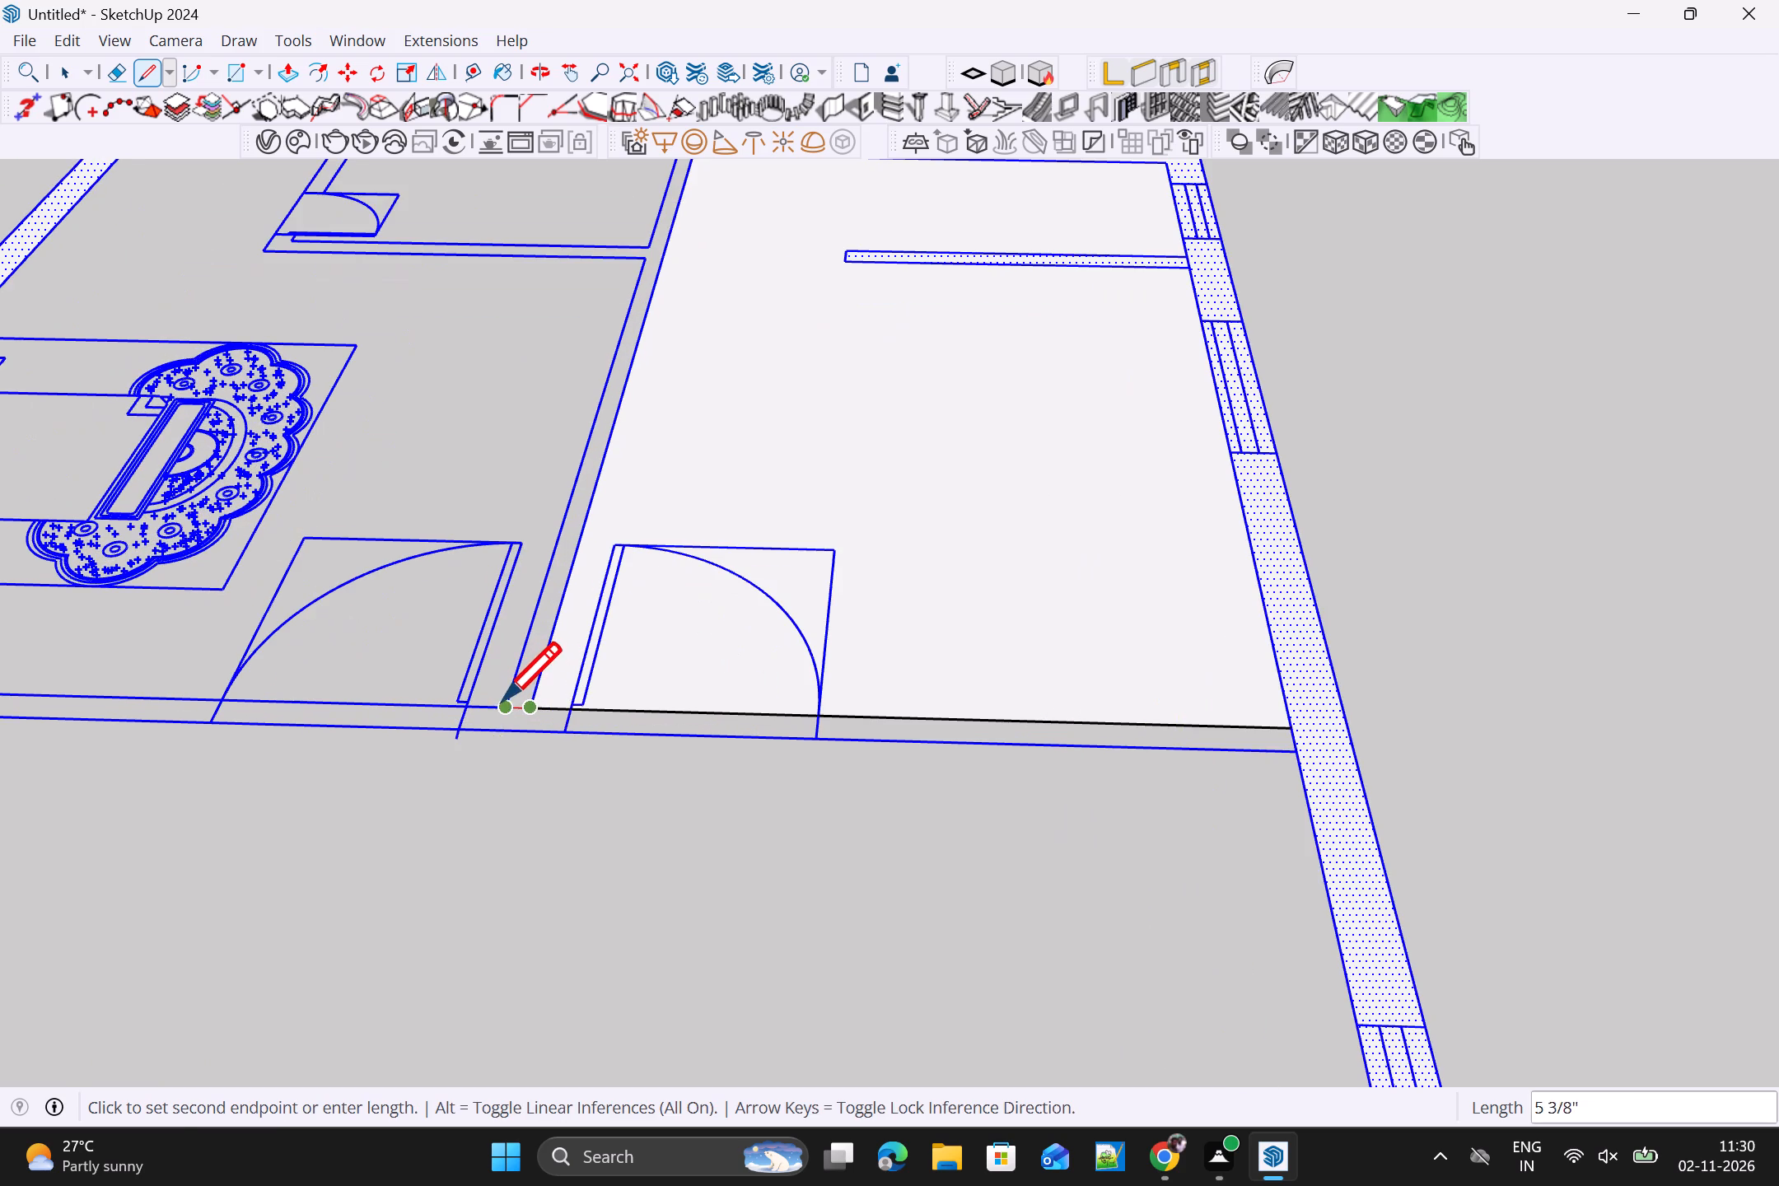
click(507, 704)
Draw a 12' line along the partition's back-bedroom face and a 3" line across the end of the bathroom wall.
scroll(516, 704, down, 8)
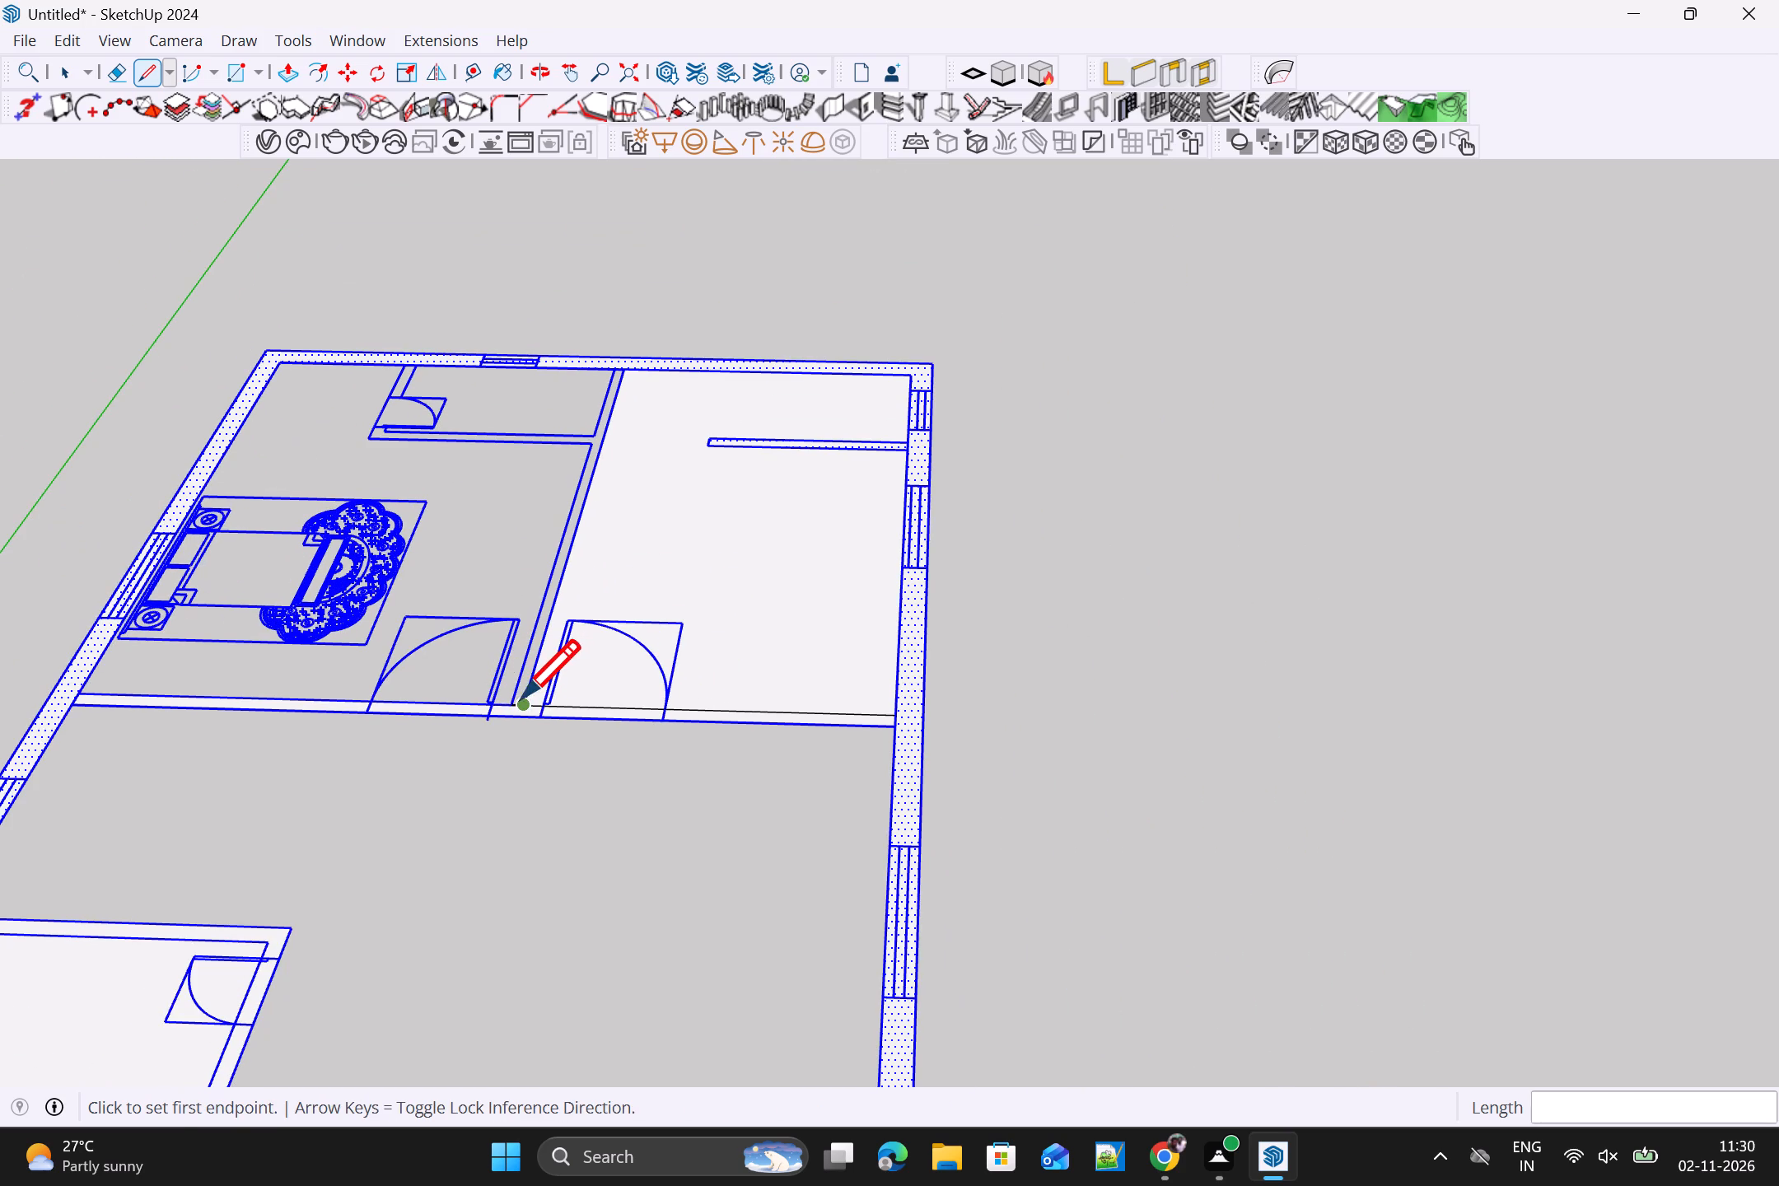
click(514, 700)
scroll(606, 420, up, 8)
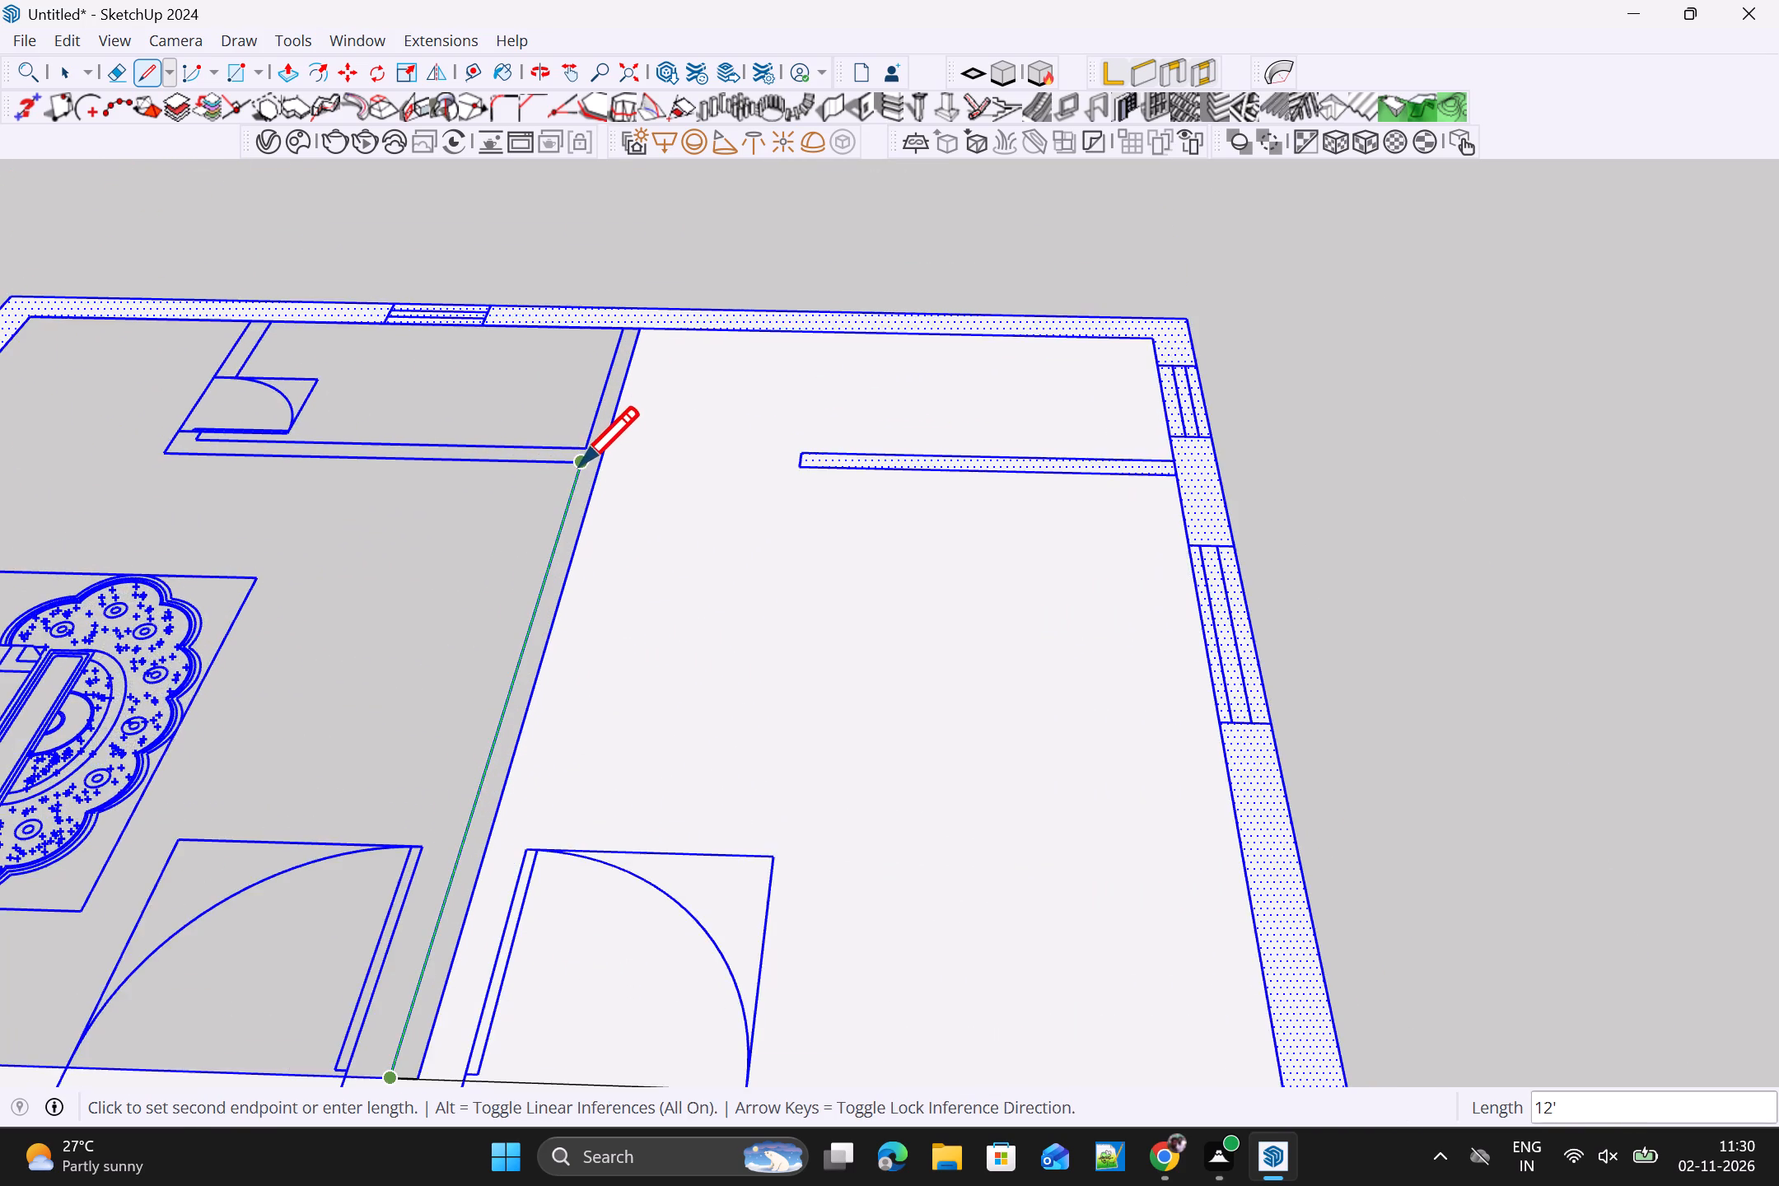
scroll(580, 465, up, 1)
click(581, 460)
click(588, 446)
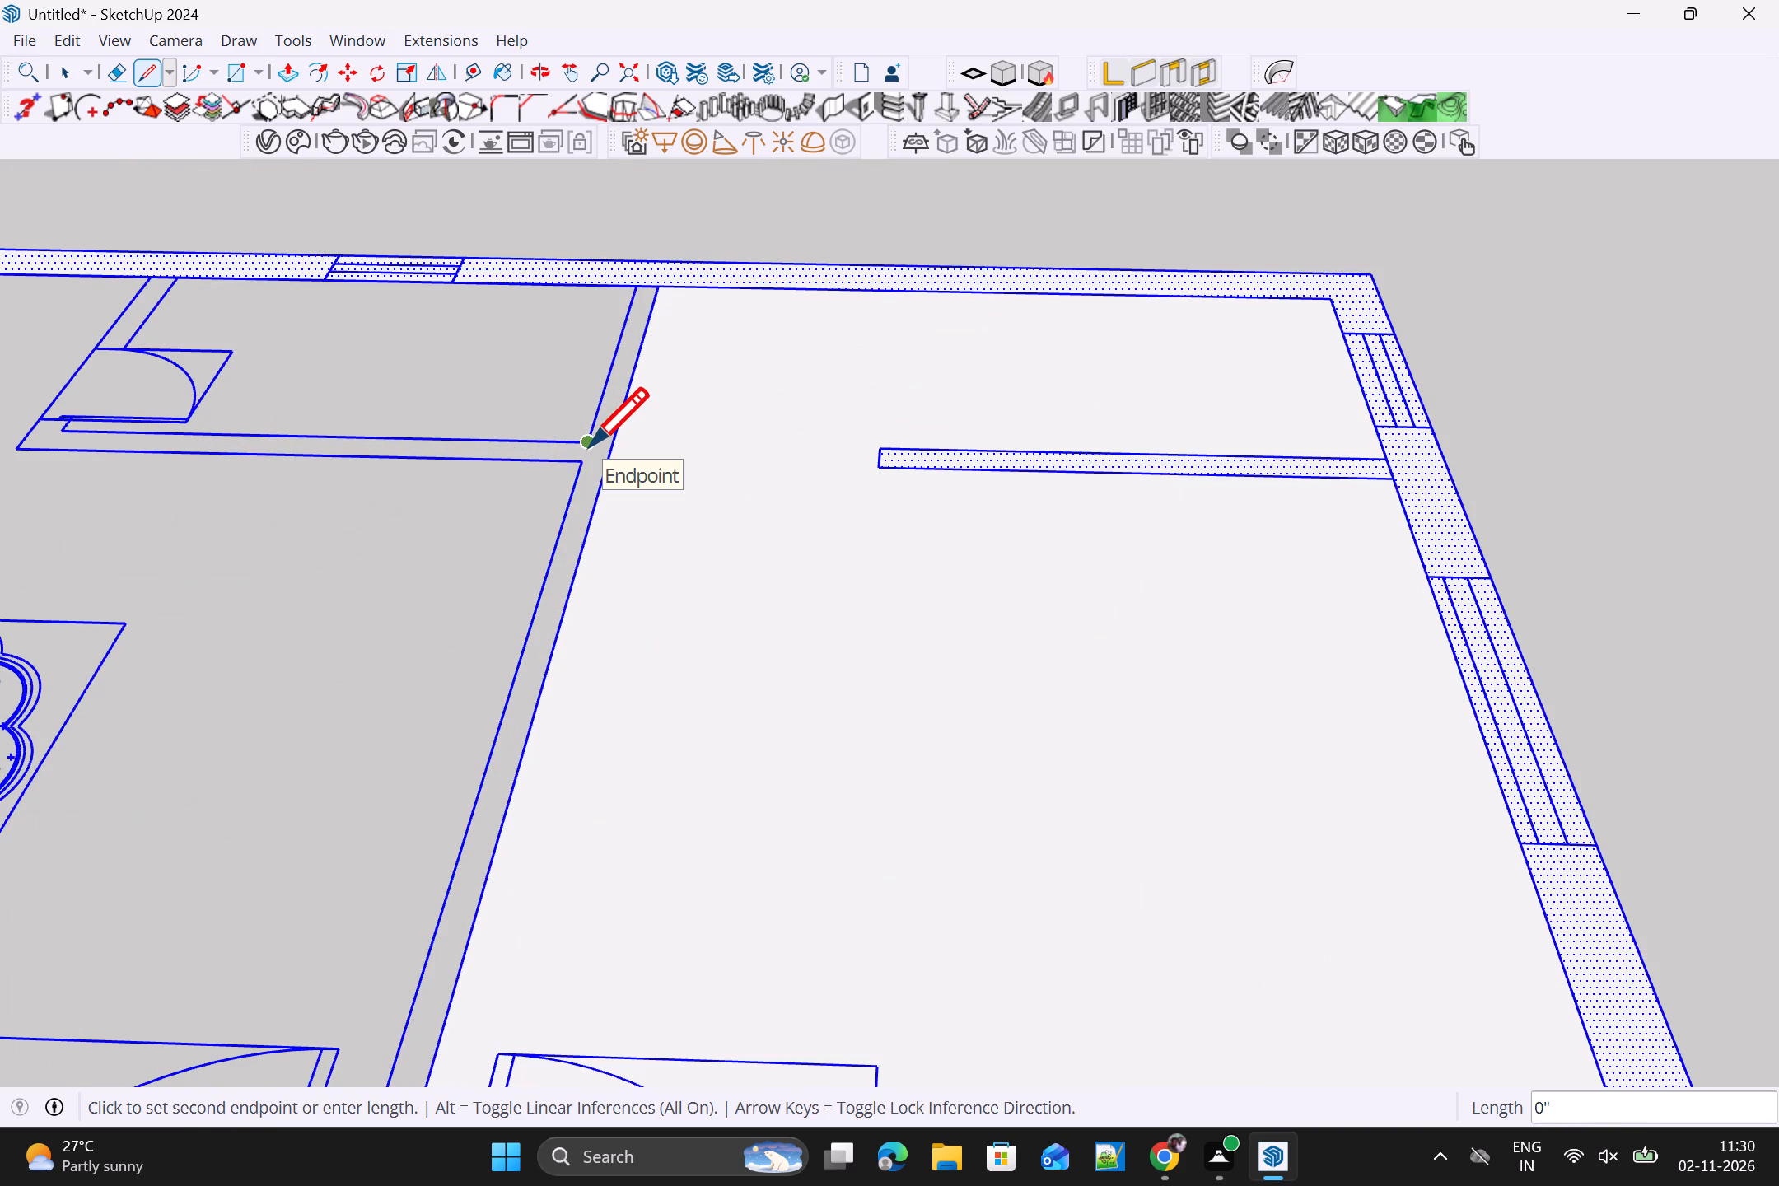
click(590, 446)
click(586, 462)
click(586, 442)
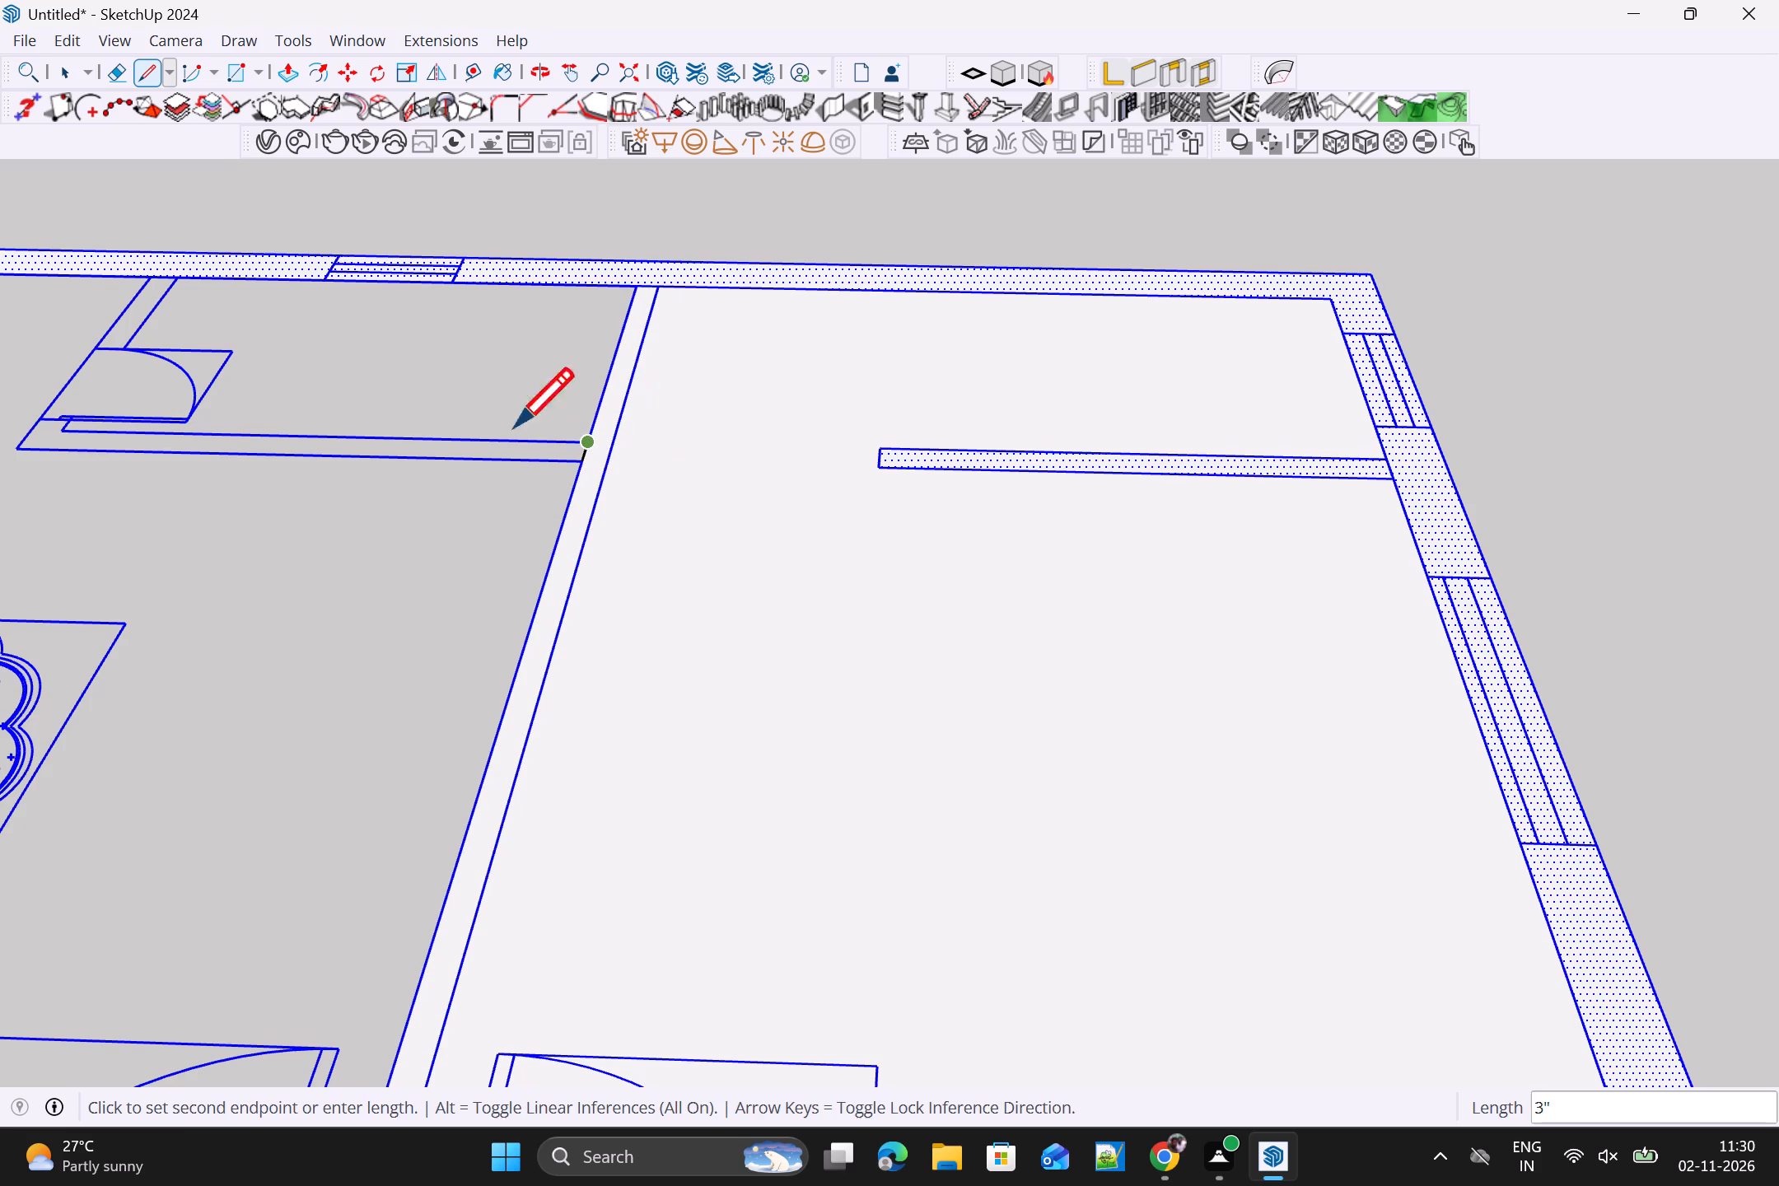
Trace the bathroom wall's inner face to its corner by the door and close the wall end there with a 5" line.
click(68, 429)
click(71, 419)
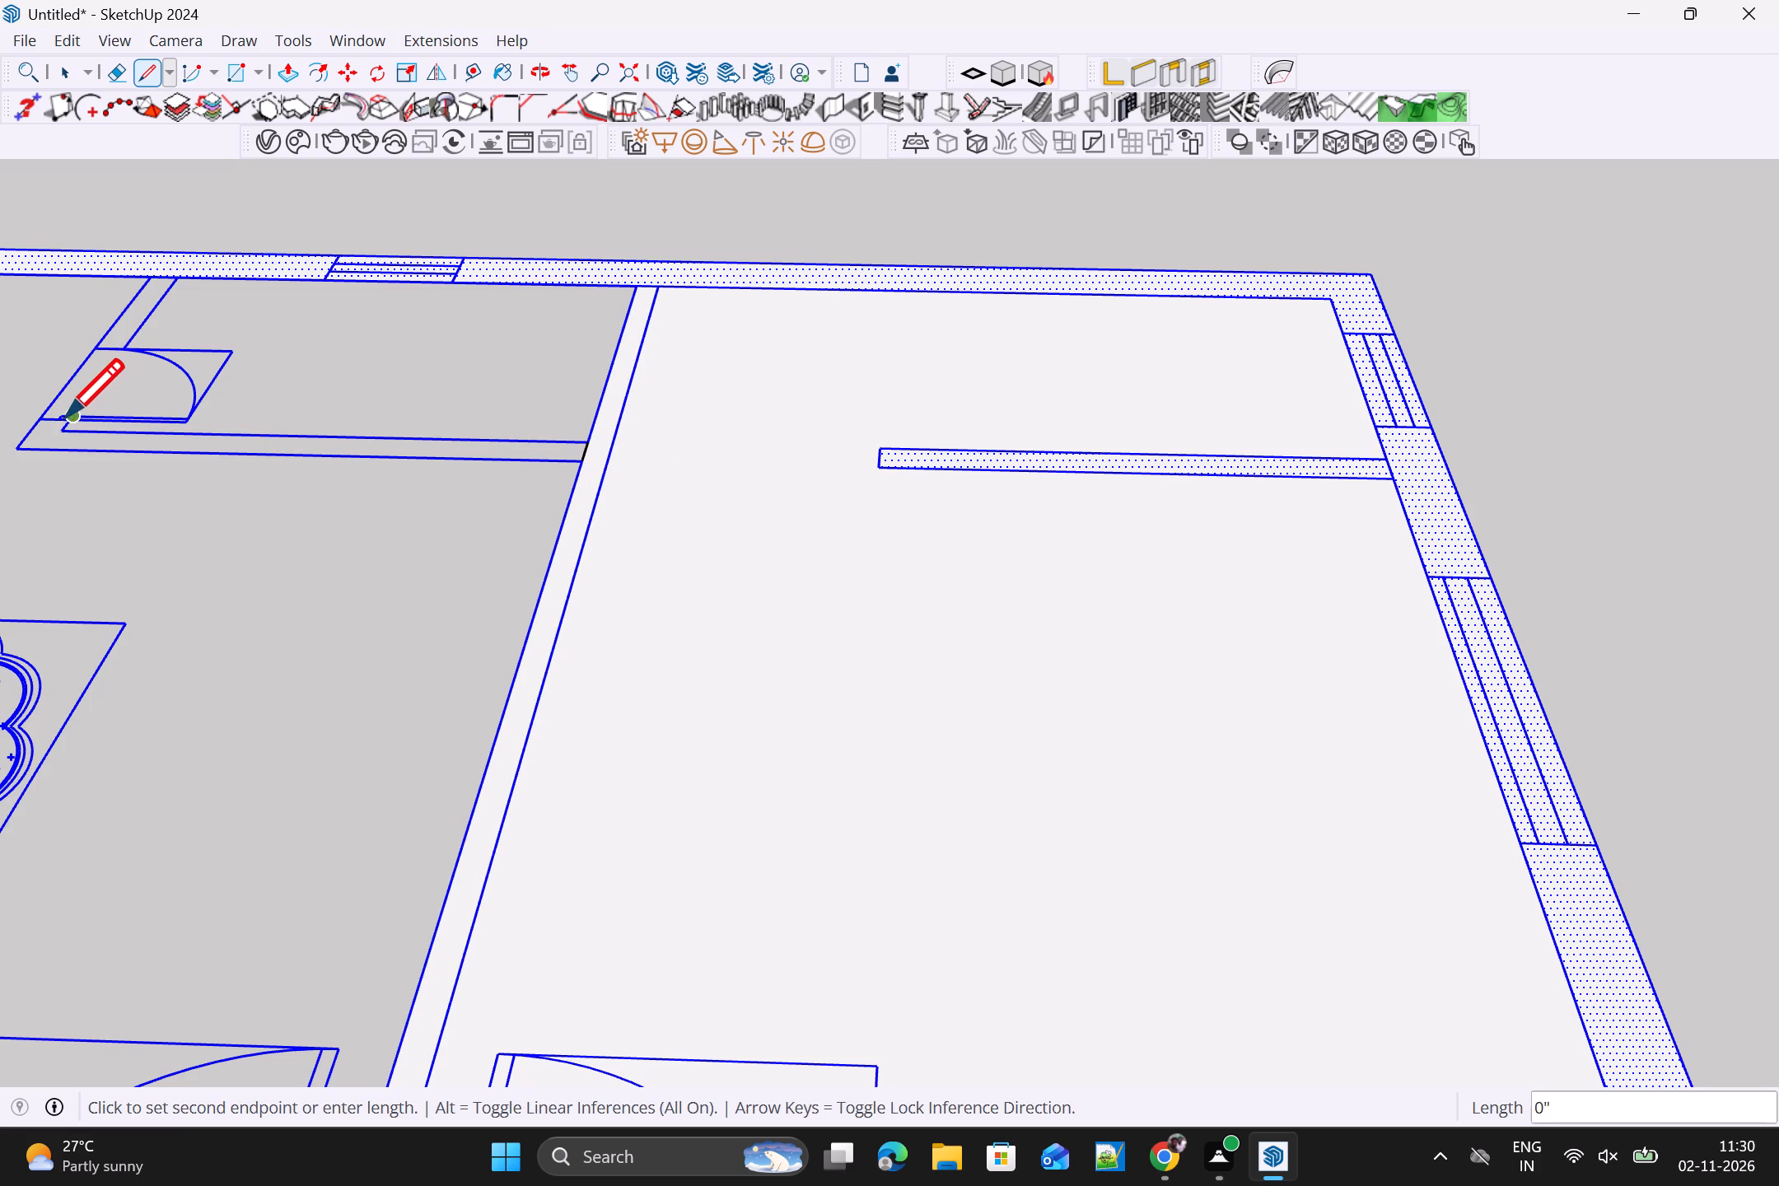
scroll(54, 417, up, 4)
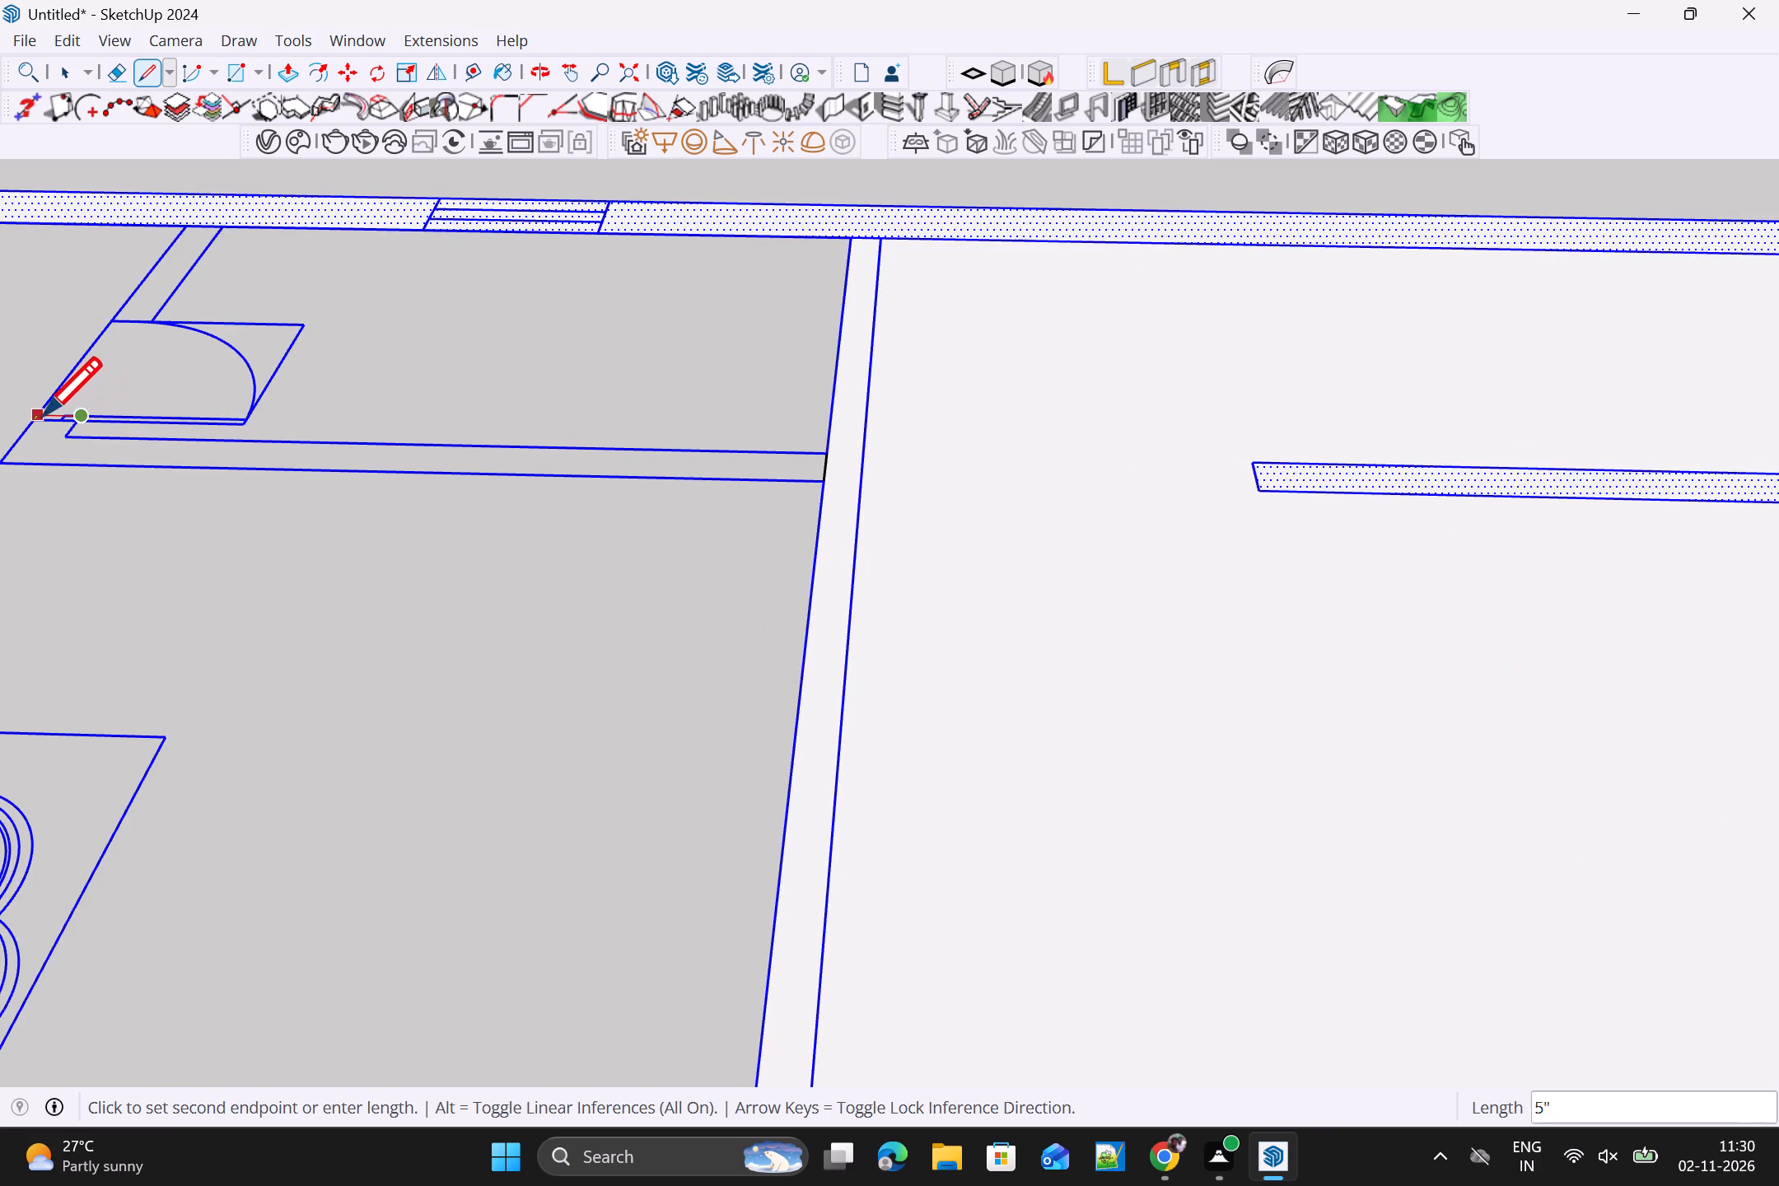
click(42, 416)
scroll(68, 417, up, 4)
key(ctrl+z)
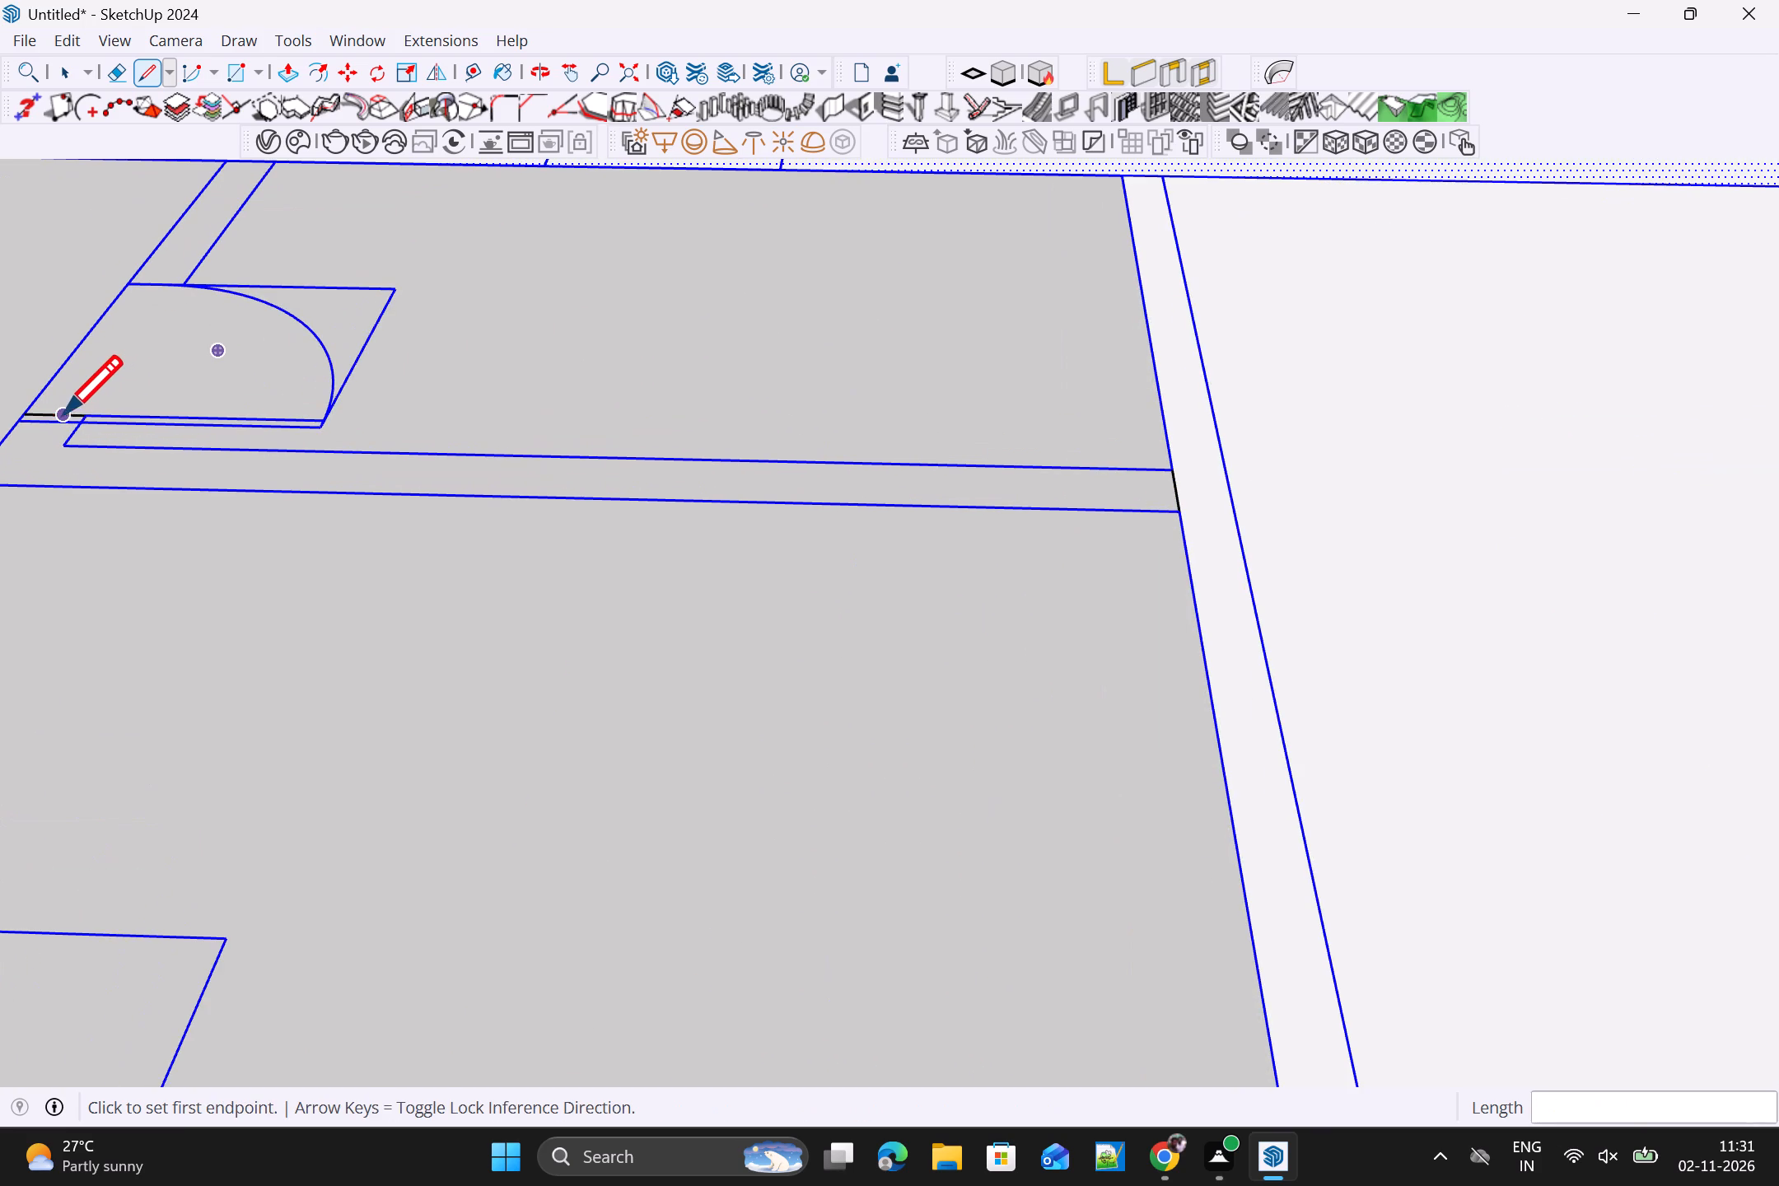
scroll(95, 423, up, 8)
click(65, 416)
scroll(69, 420, down, 2)
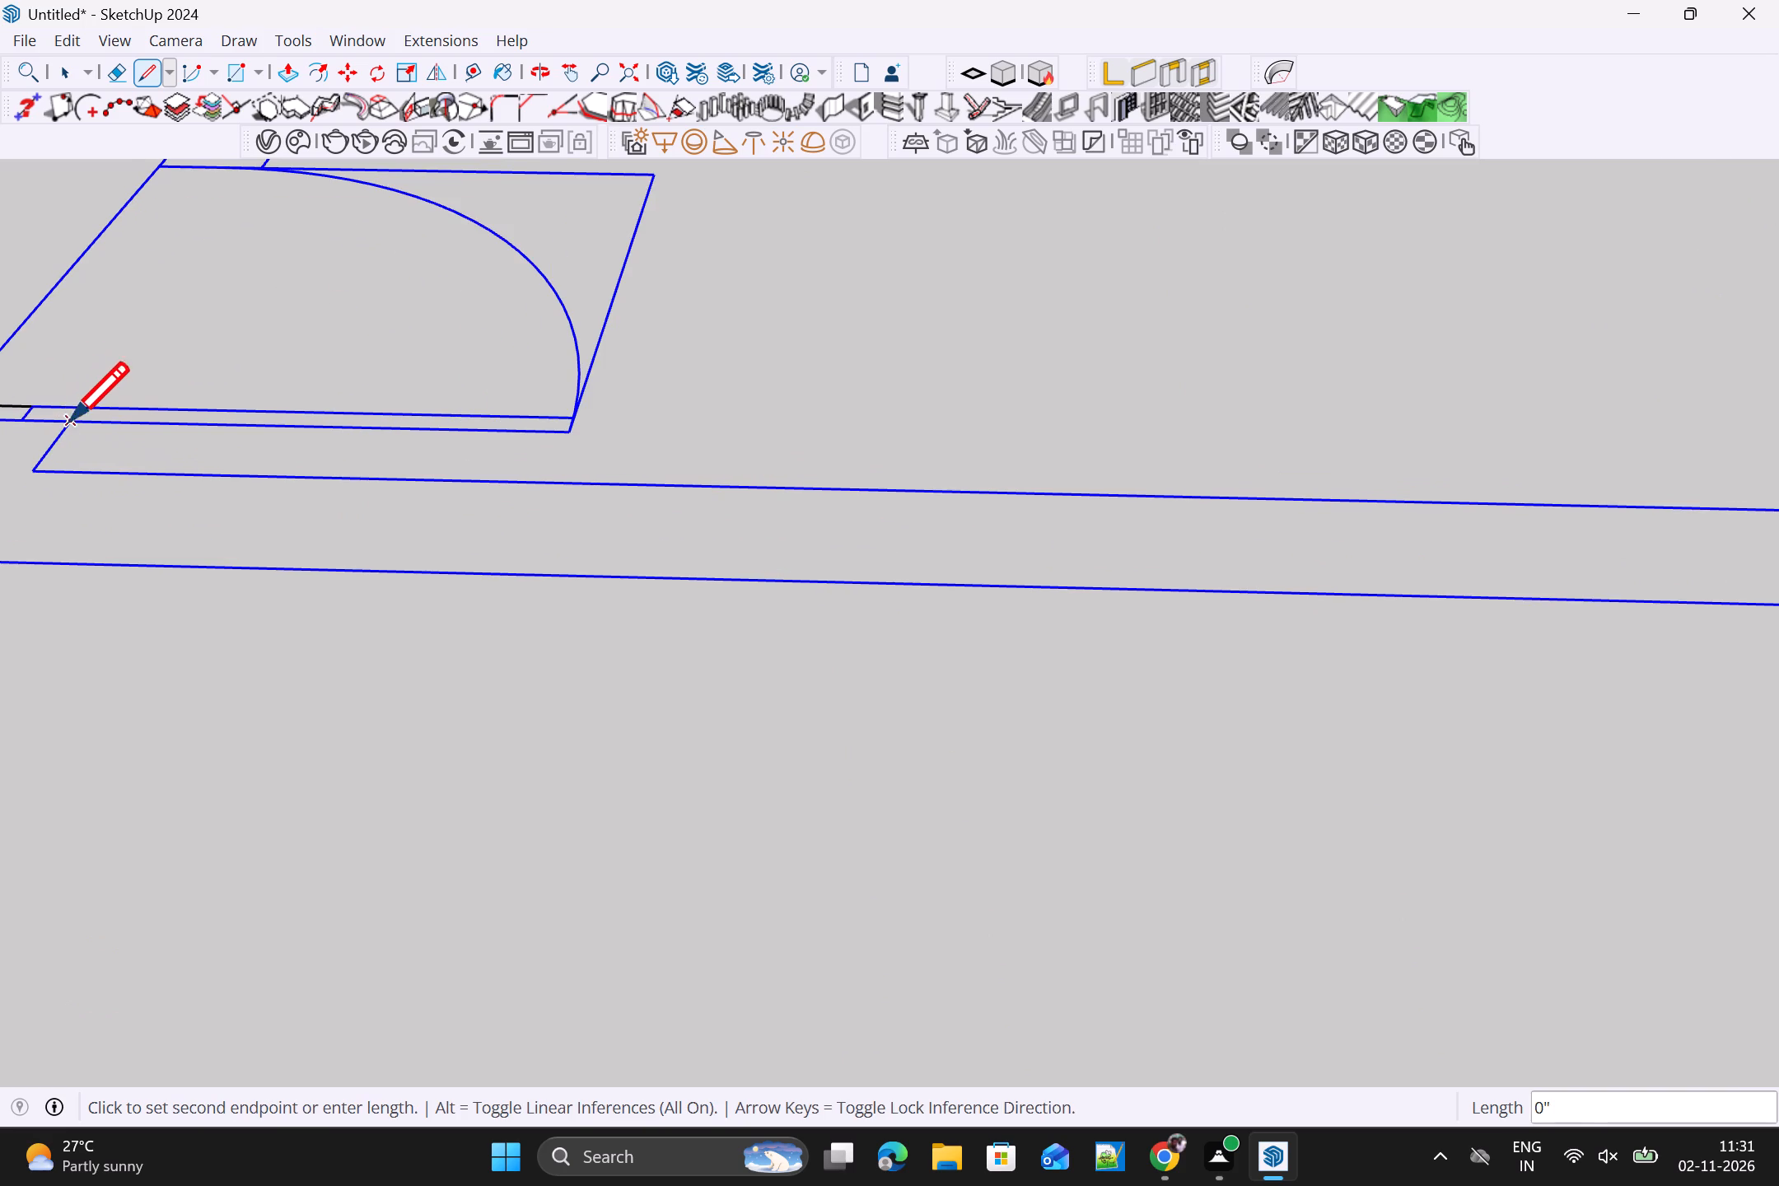
scroll(70, 421, down, 7)
shift+middle_drag(120, 423, 277, 385)
scroll(217, 380, up, 2)
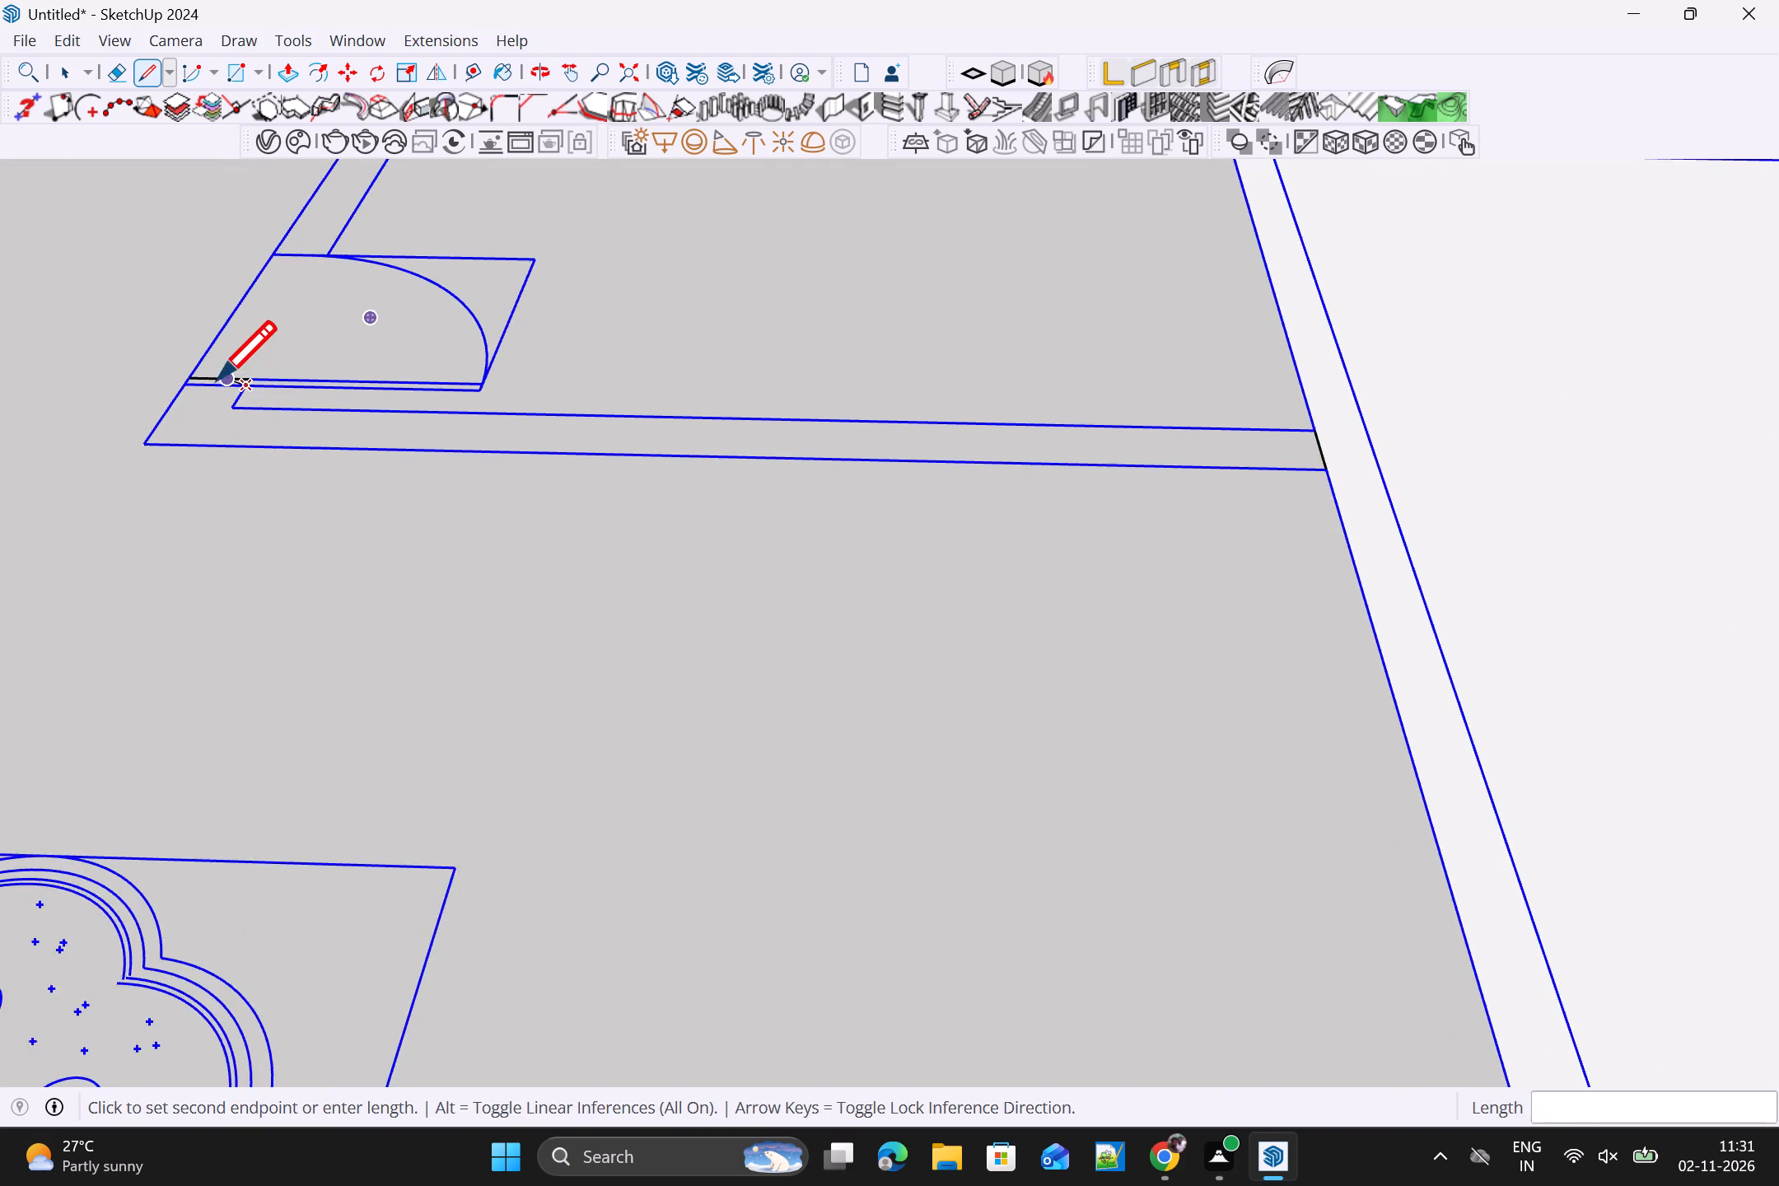
scroll(217, 380, up, 7)
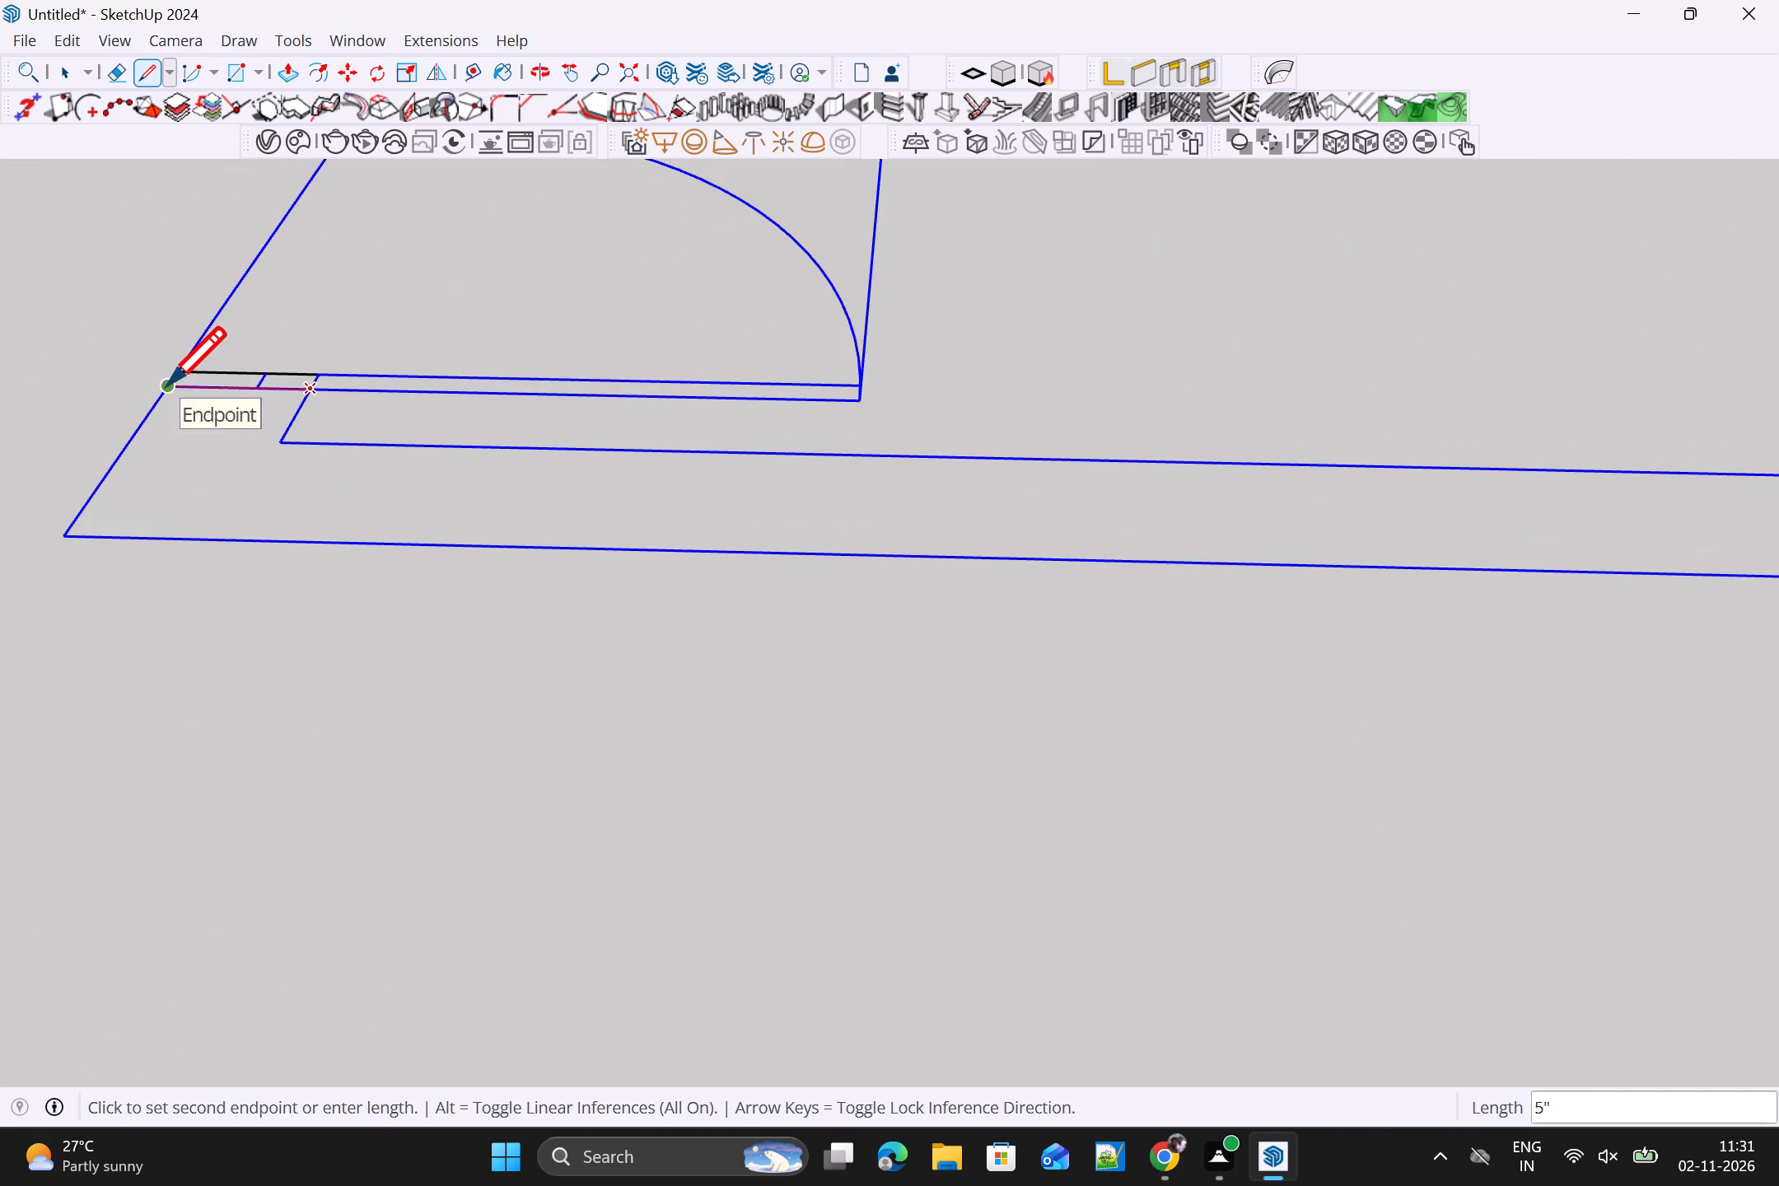
click(167, 385)
scroll(118, 492, down, 20)
scroll(118, 492, down, 3)
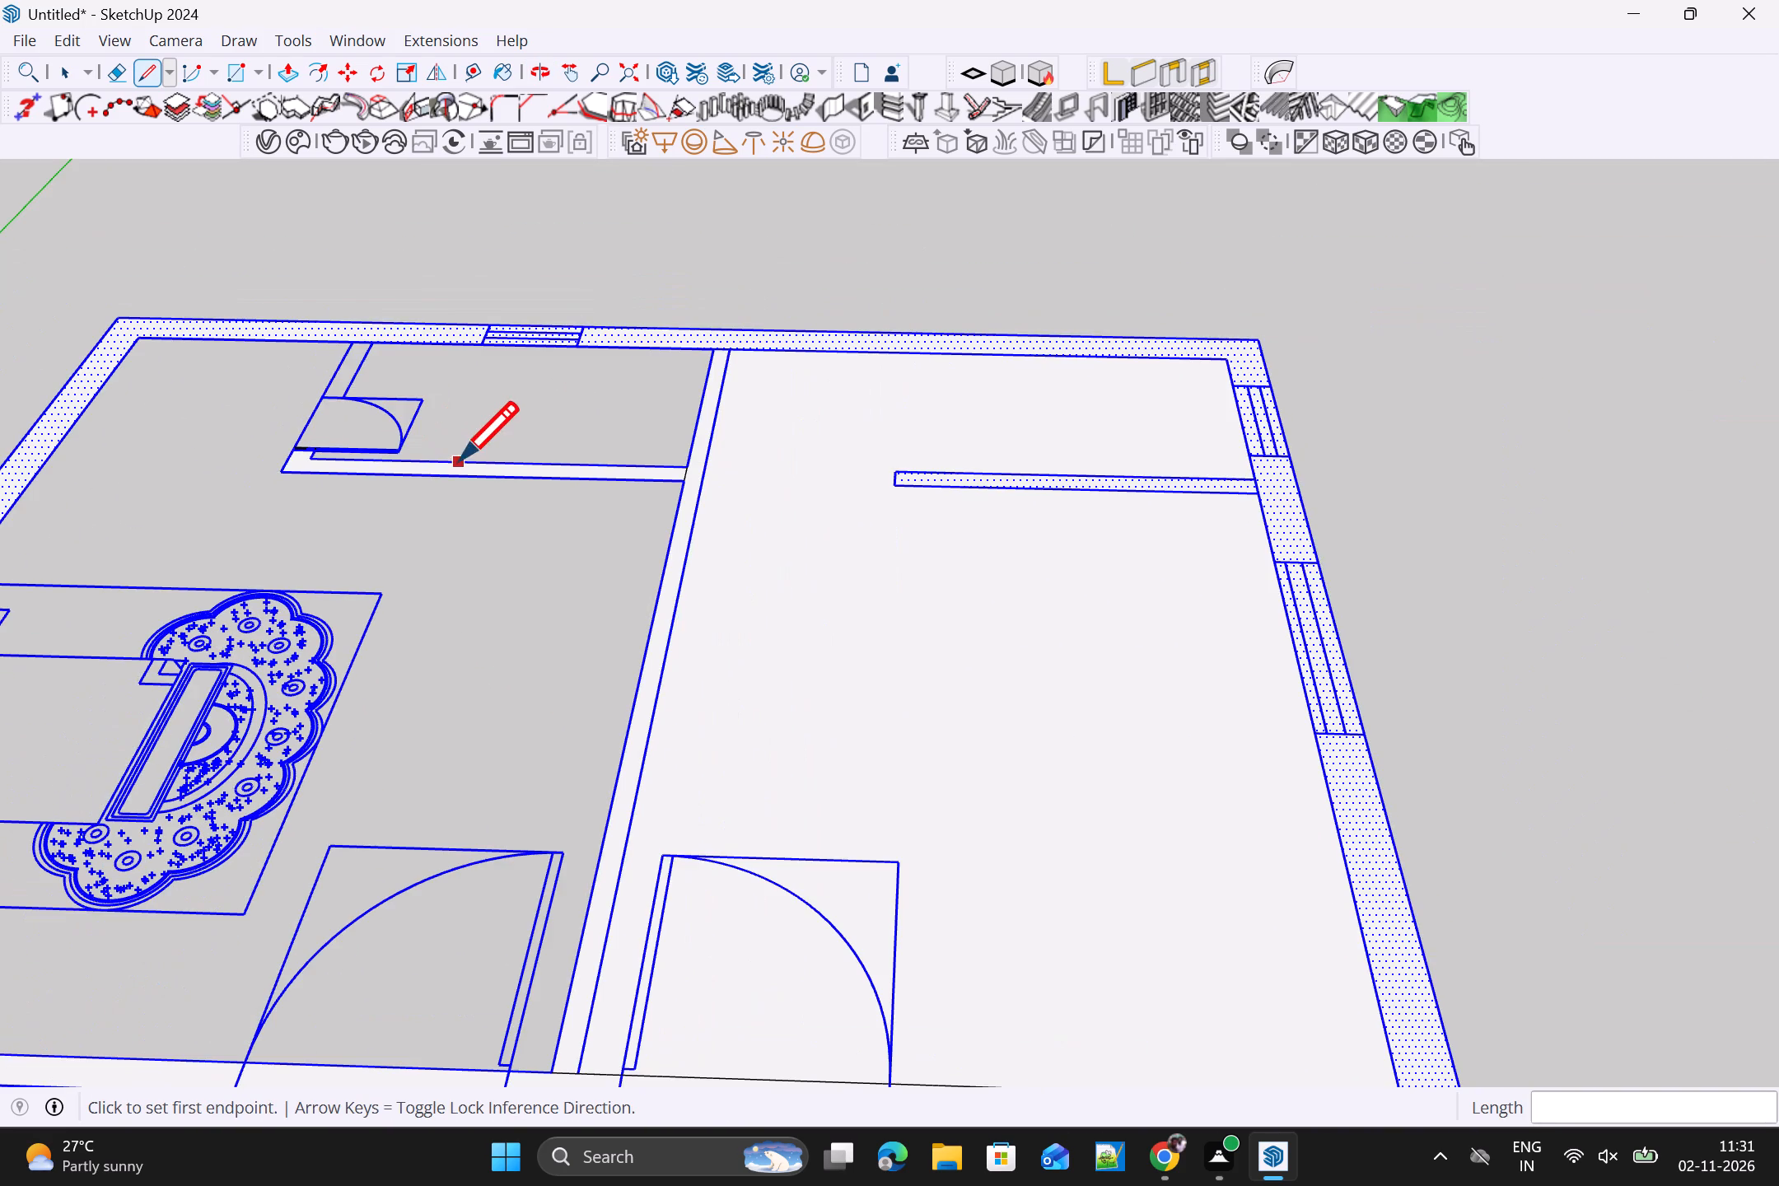
Draw a line about 4' 8 3/4" along the front wall's inner face, from the partition to the window end.
key(space)
scroll(455, 461, down, 7)
scroll(600, 581, down, 5)
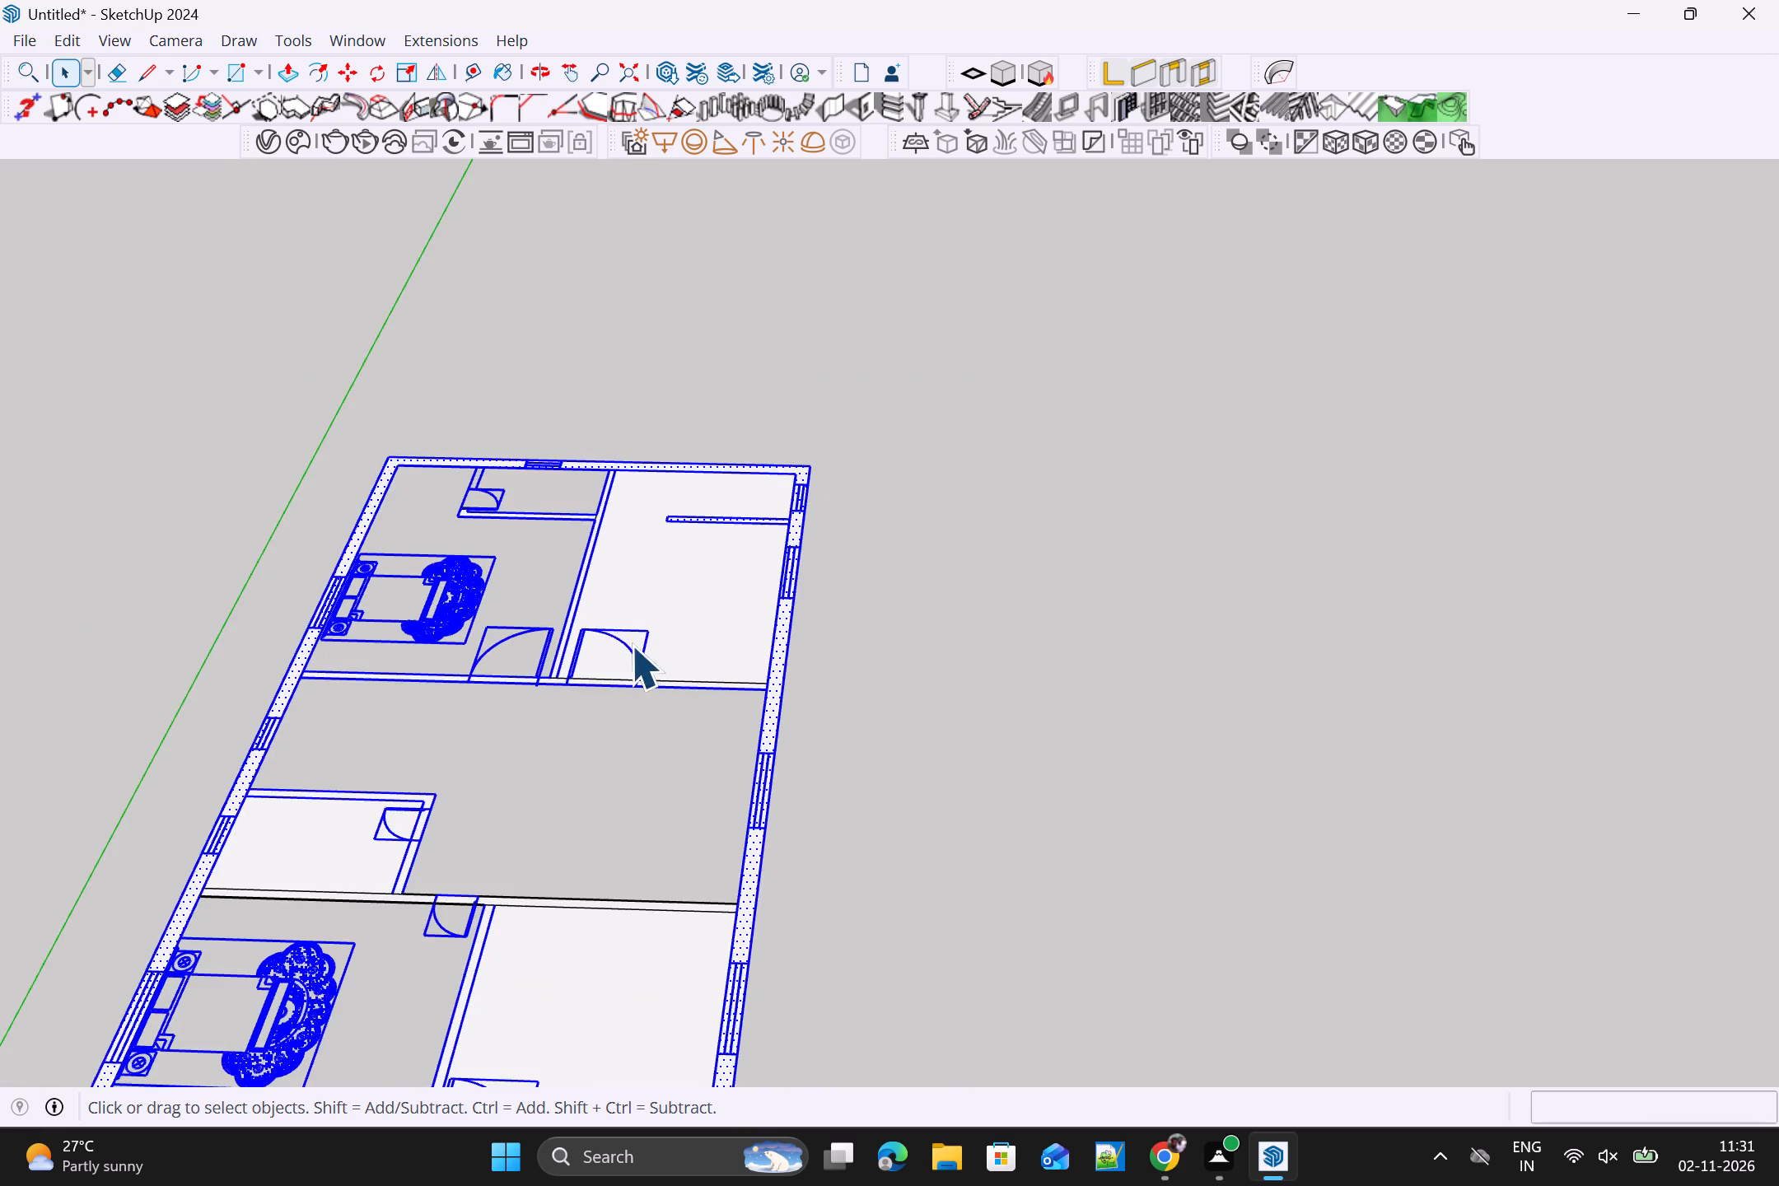
scroll(626, 677, down, 3)
middle_drag(607, 852, 556, 890)
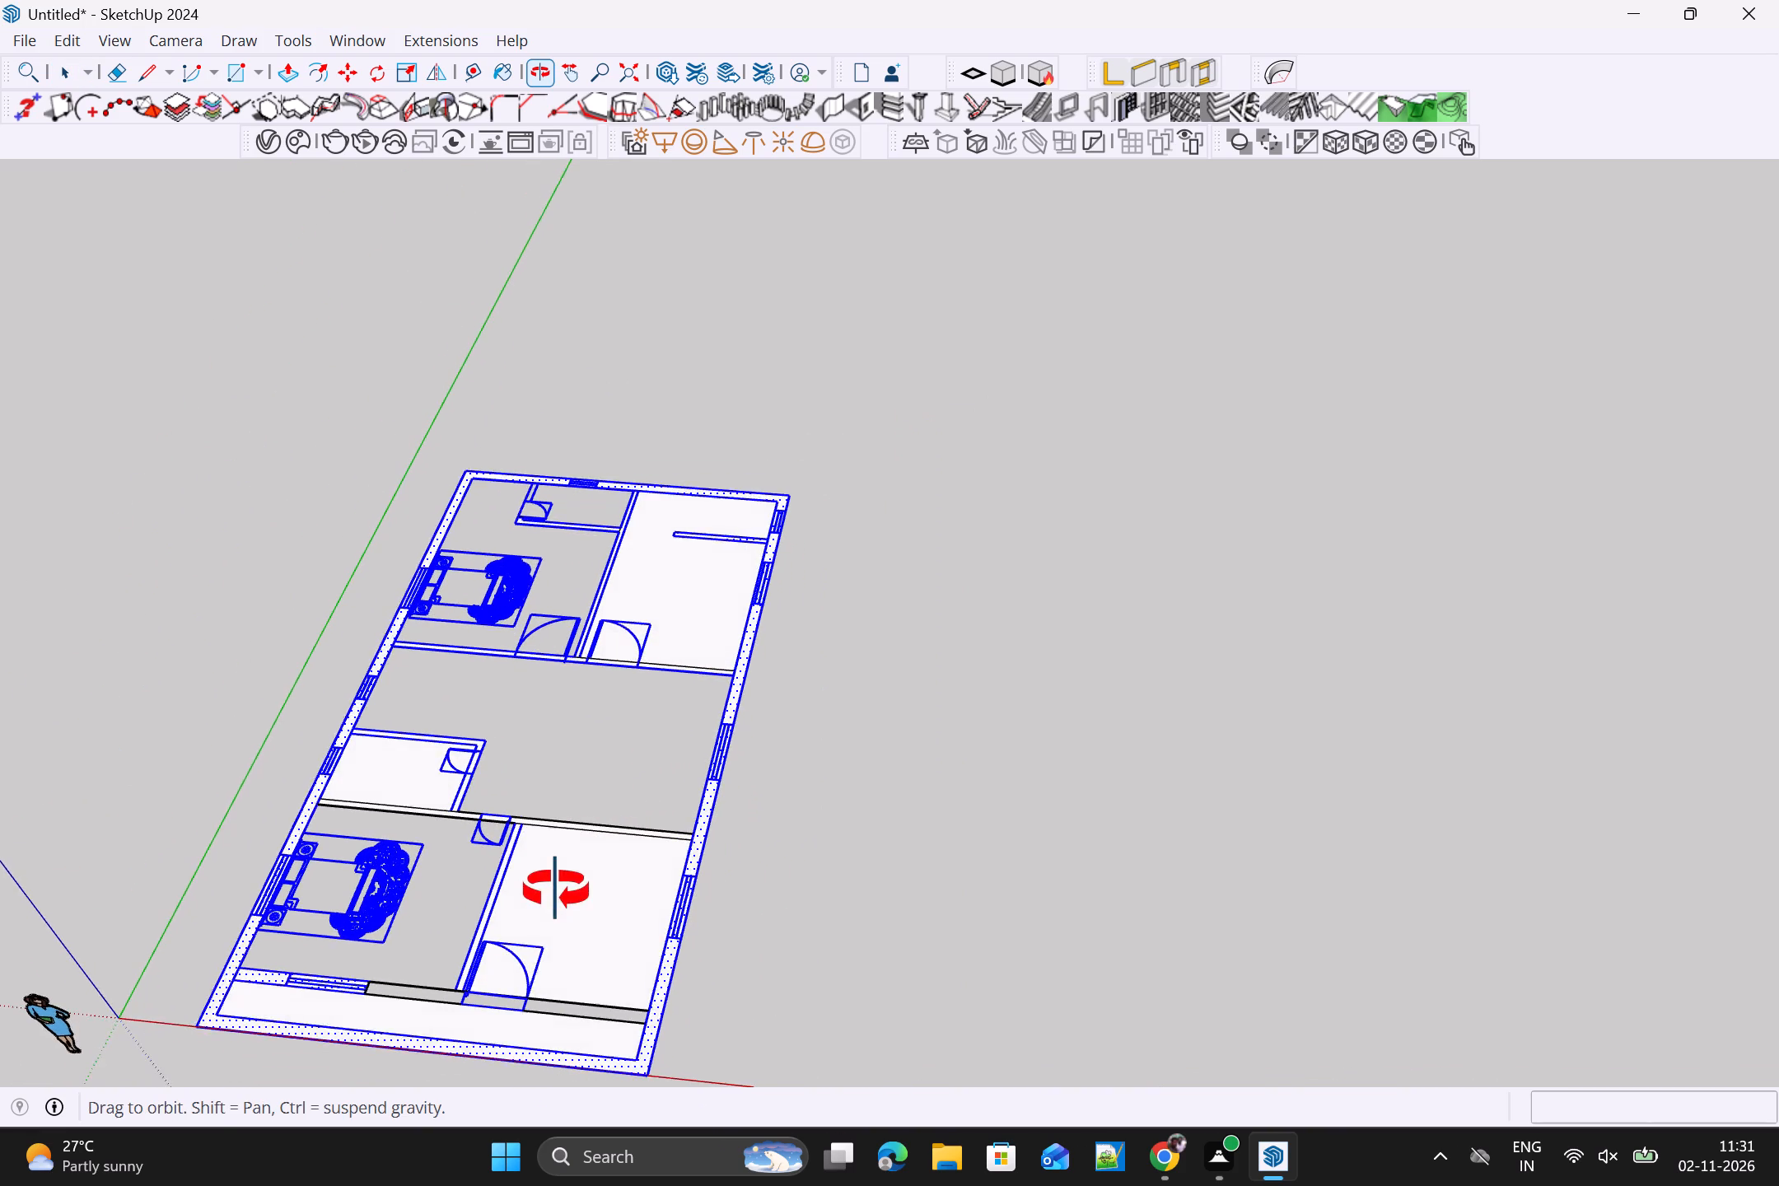
middle_drag(556, 890, 554, 902)
shift+middle_drag(540, 879, 619, 782)
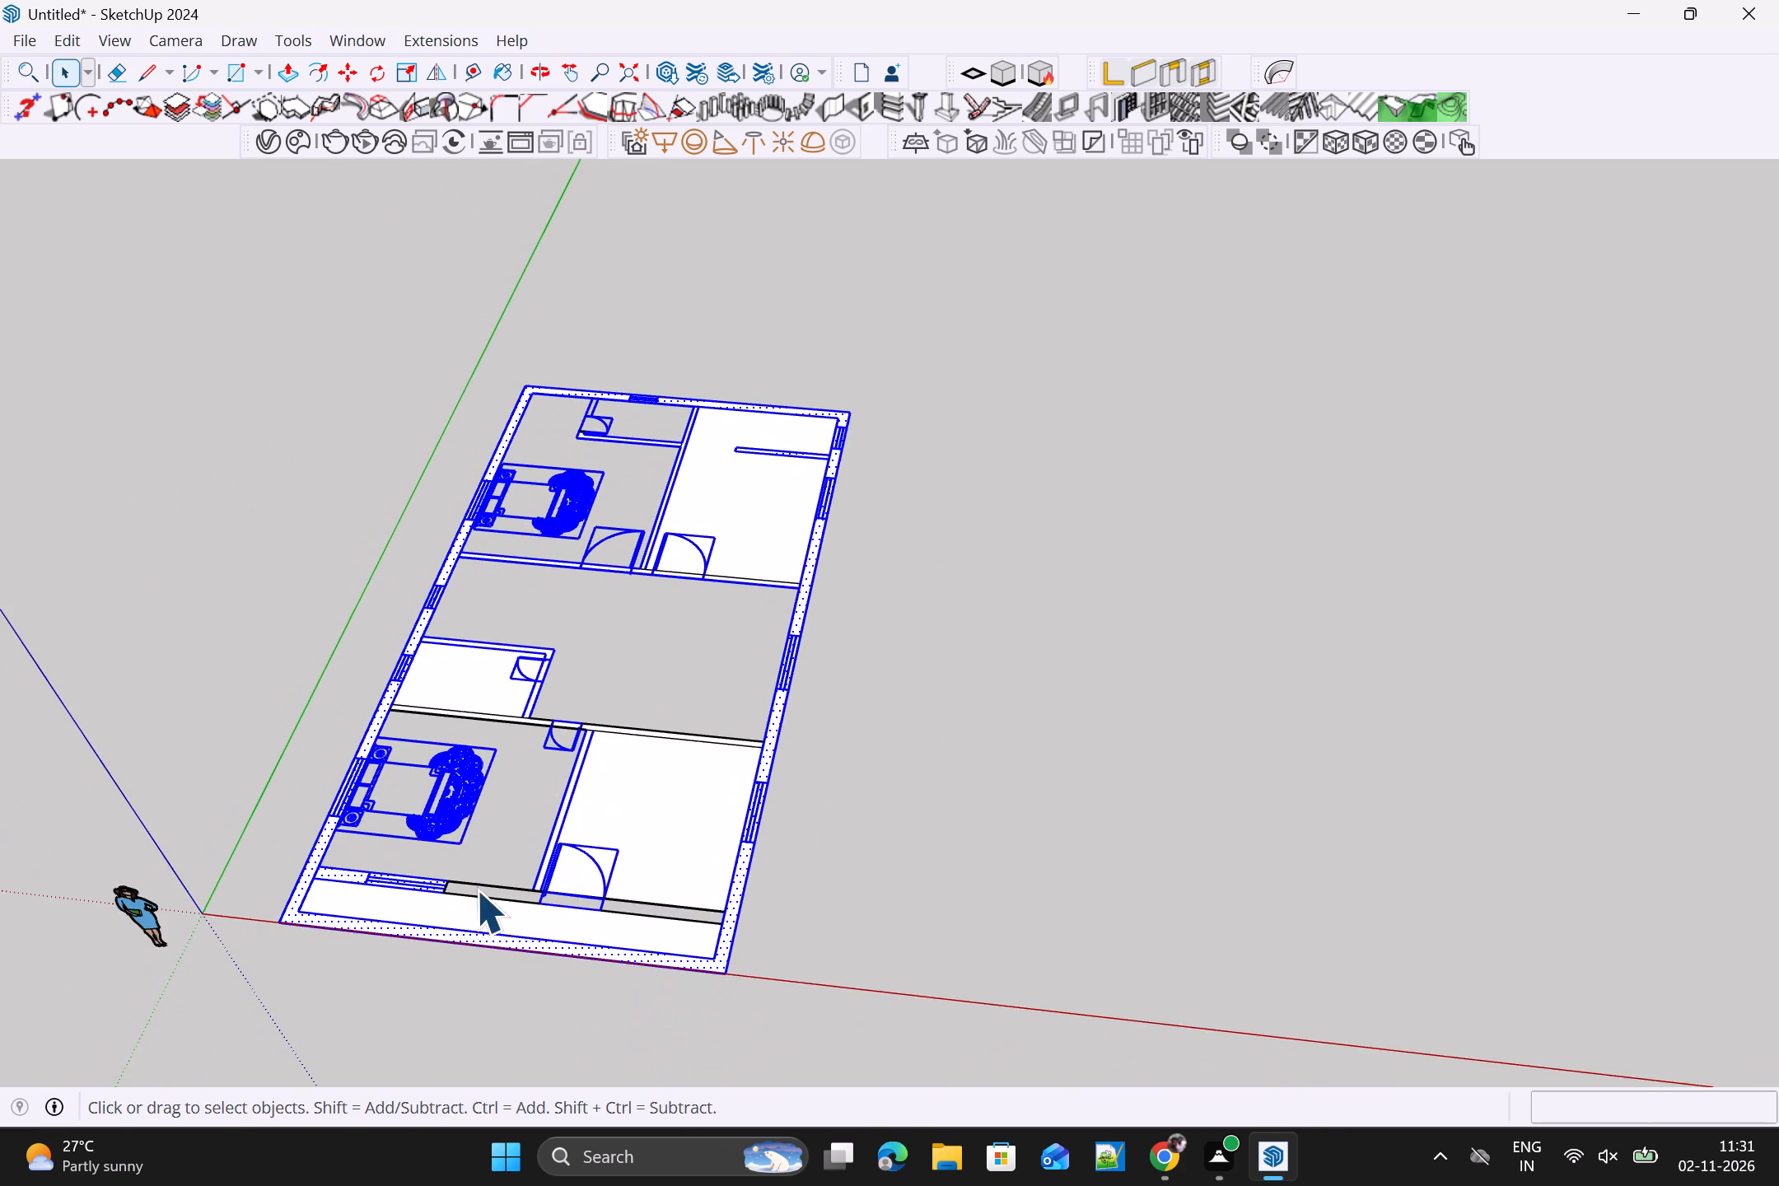
scroll(475, 888, up, 3)
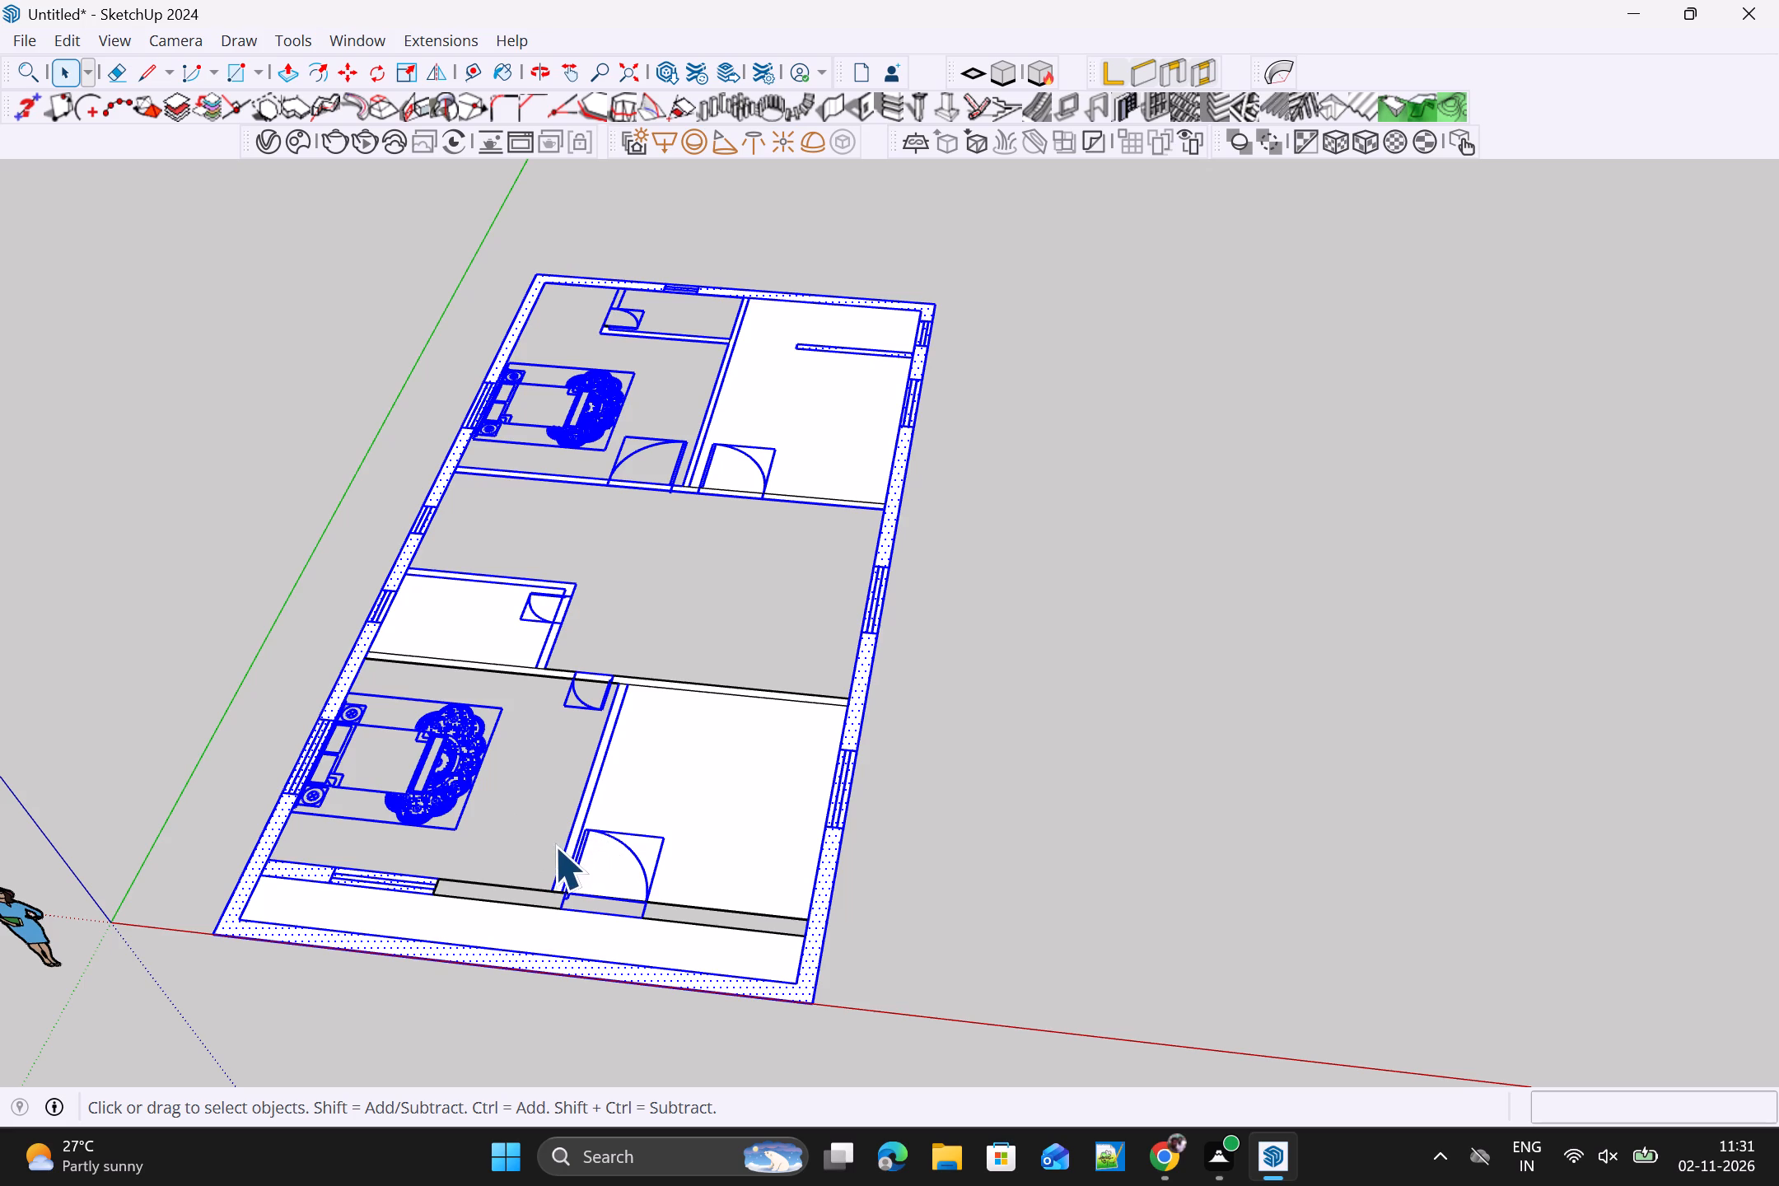
key(l)
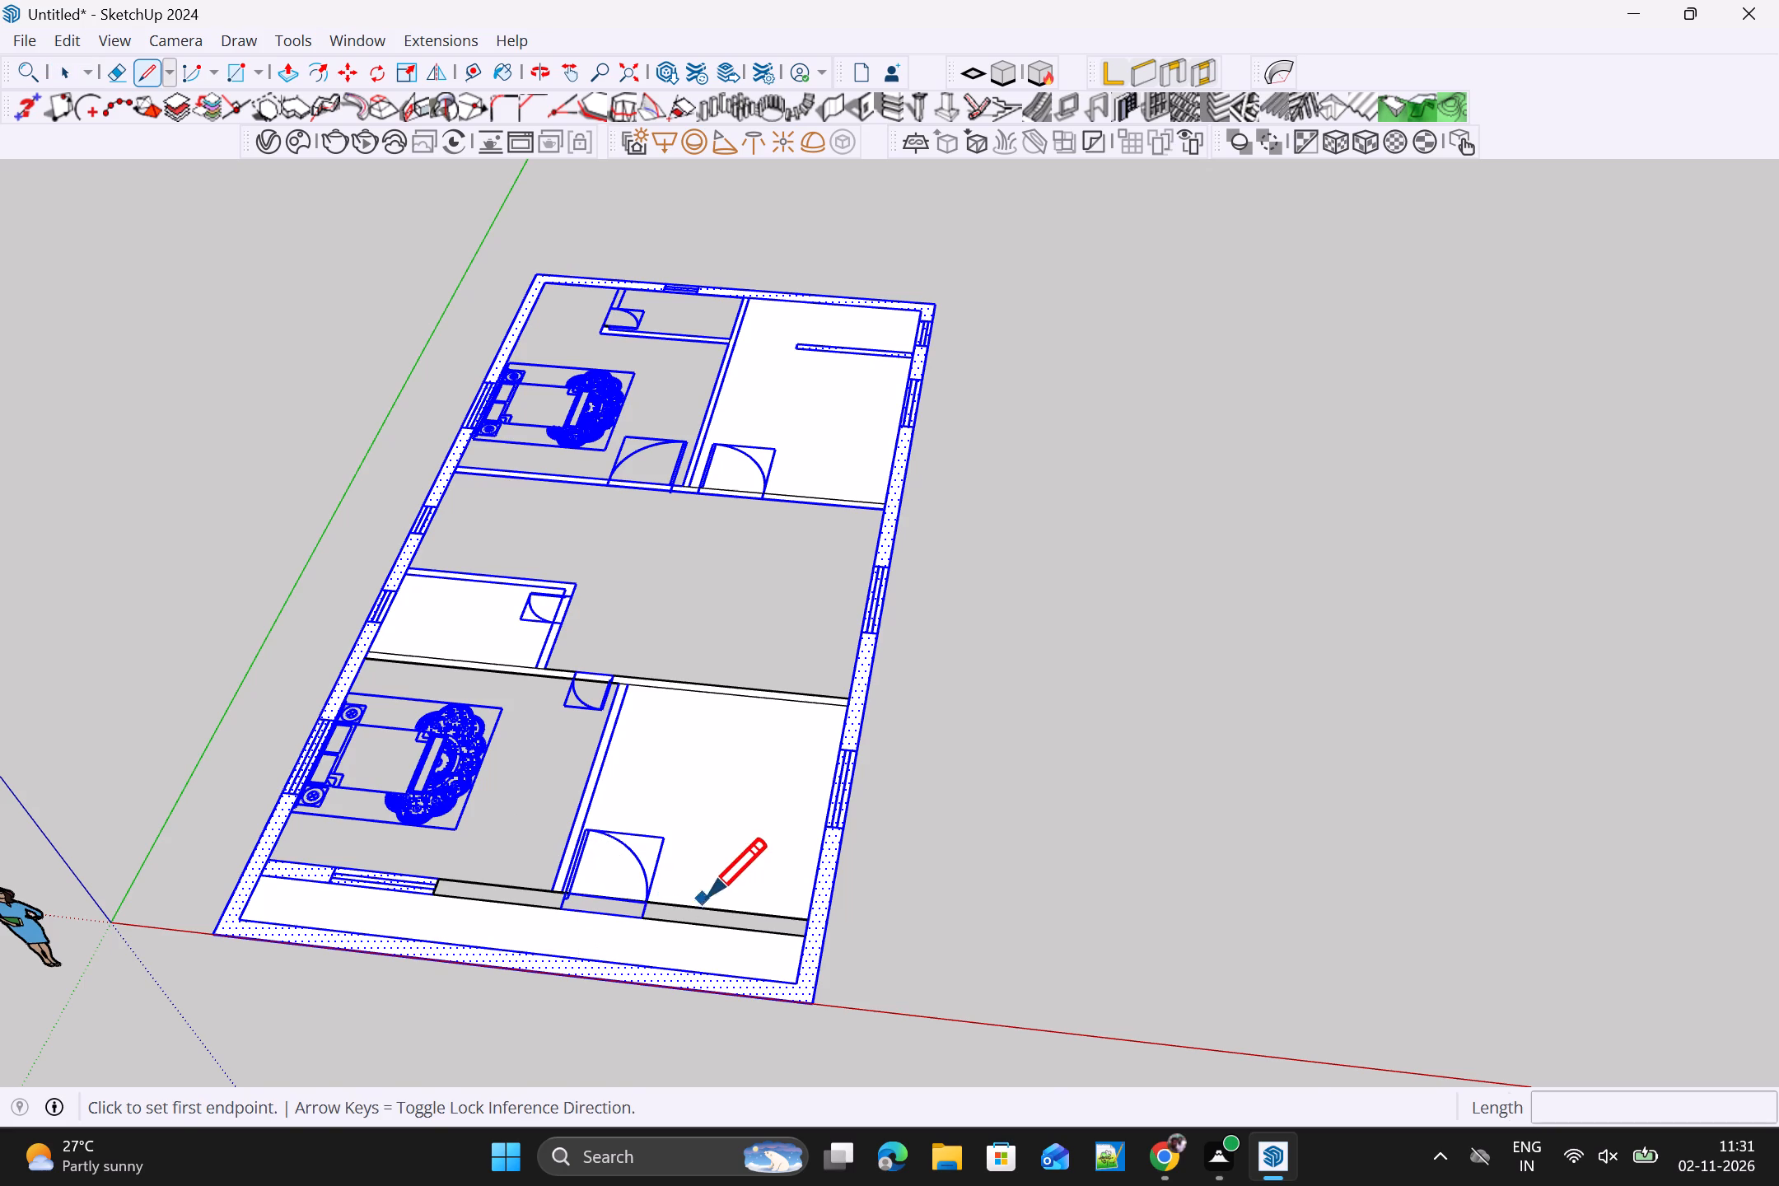
scroll(707, 894, up, 4)
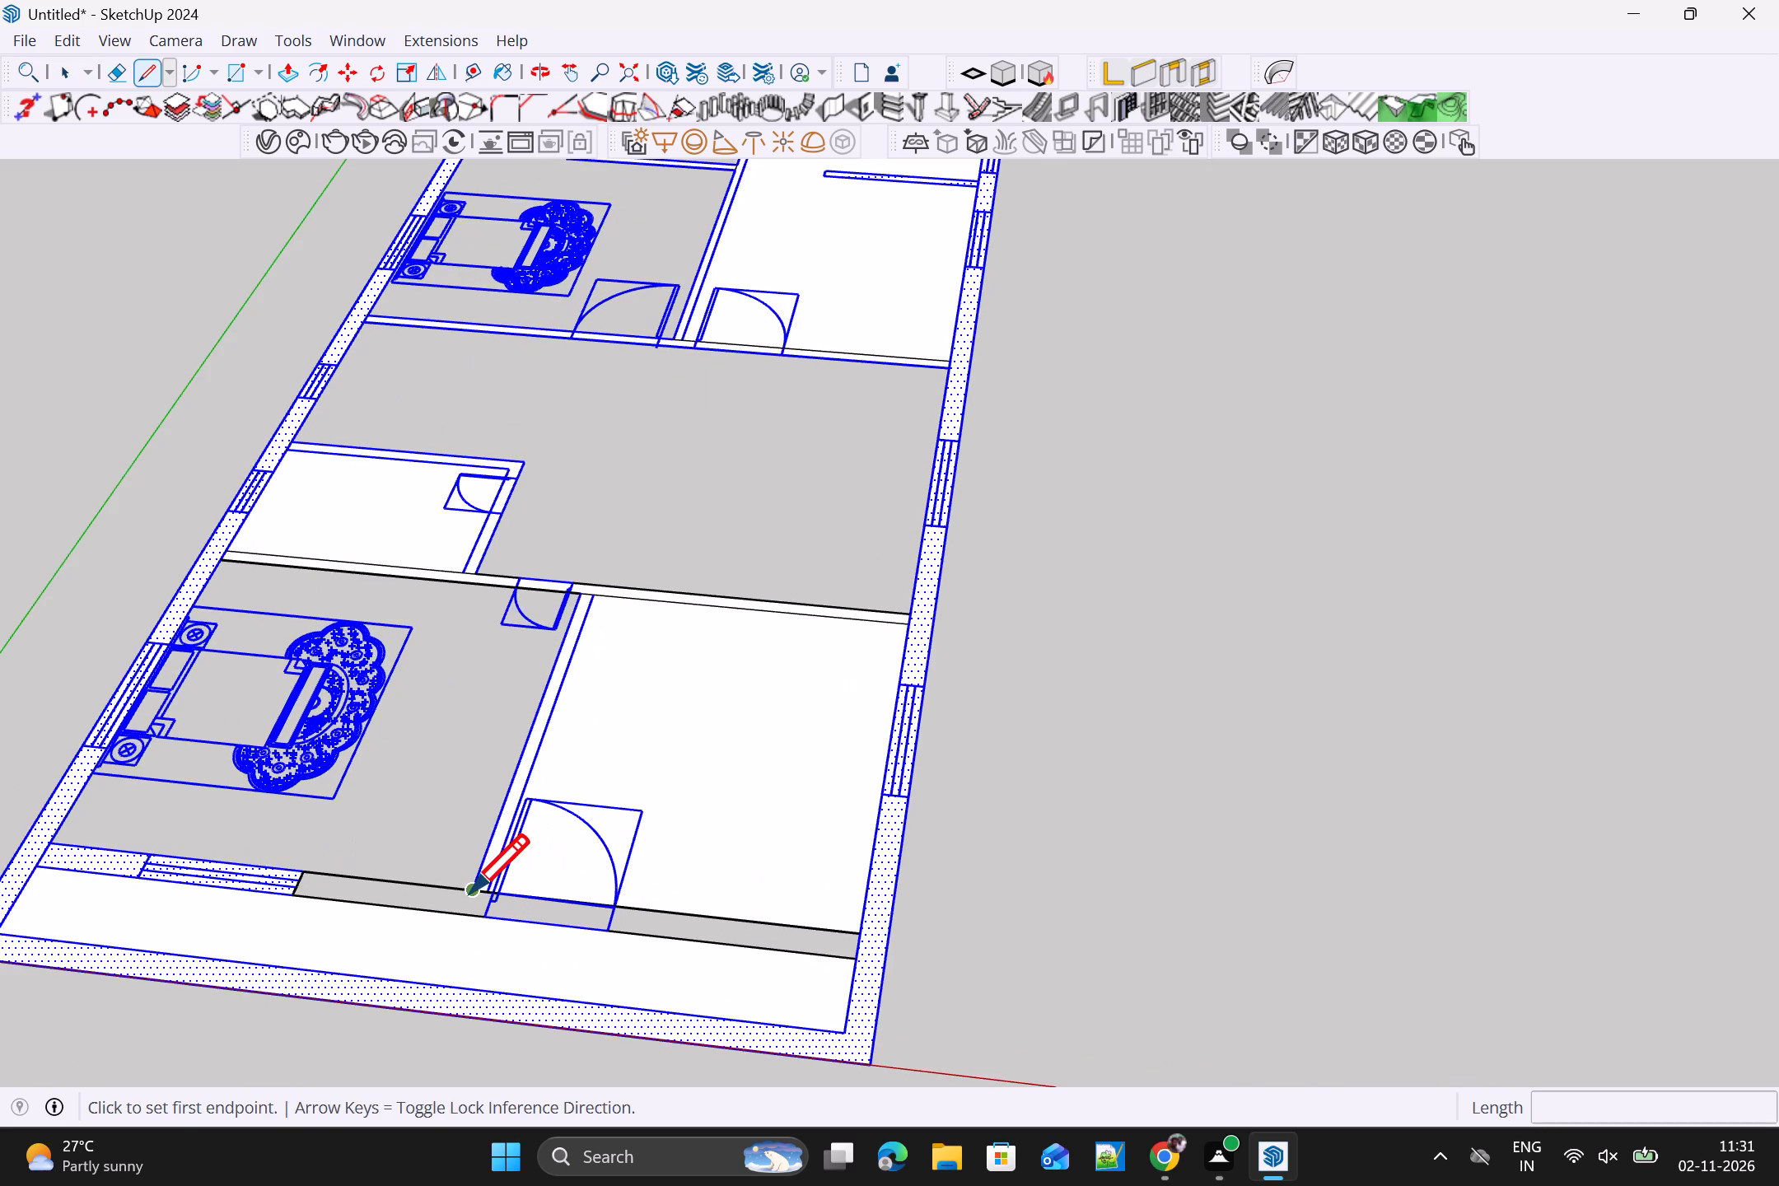
click(470, 893)
click(313, 875)
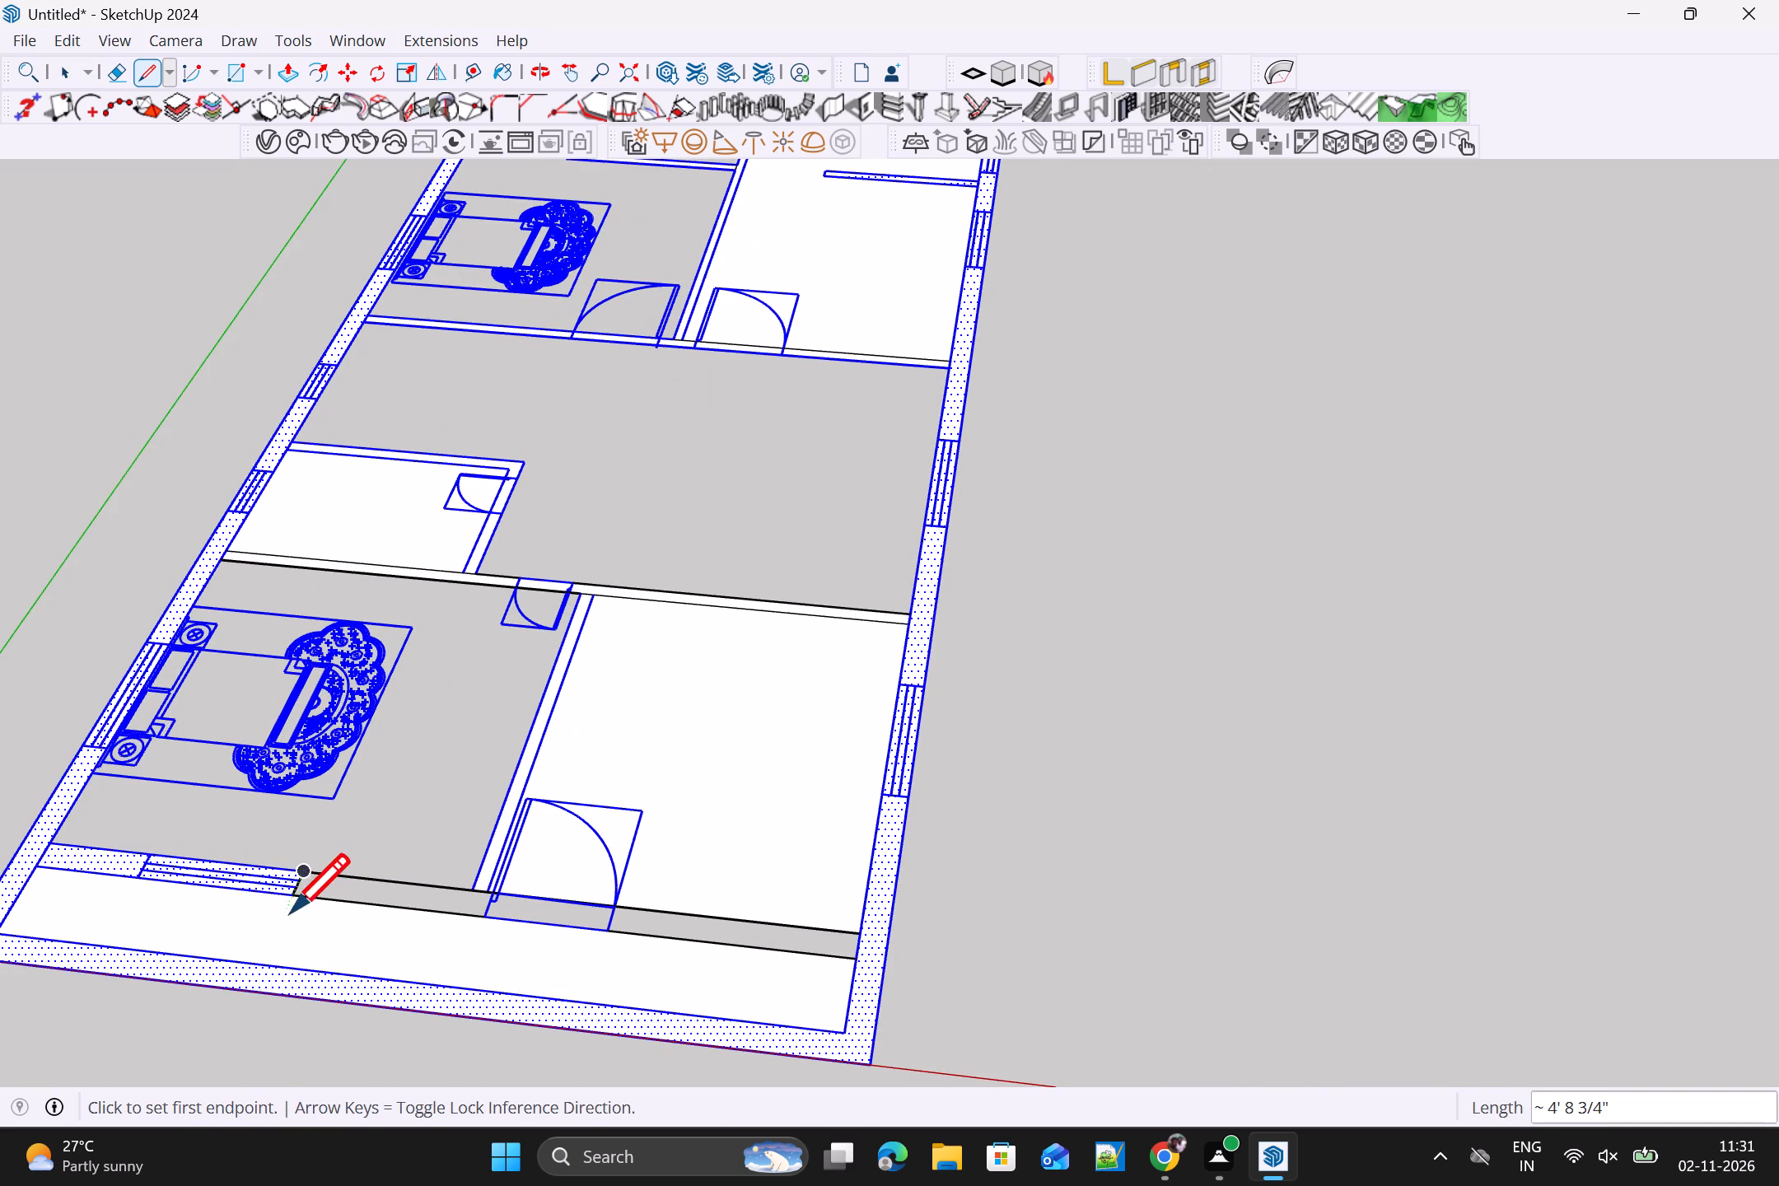
Retrace the front wall's outer face from window end to side wall, and its inner face 10' 6" from side wall to partition.
drag(293, 893, 306, 898)
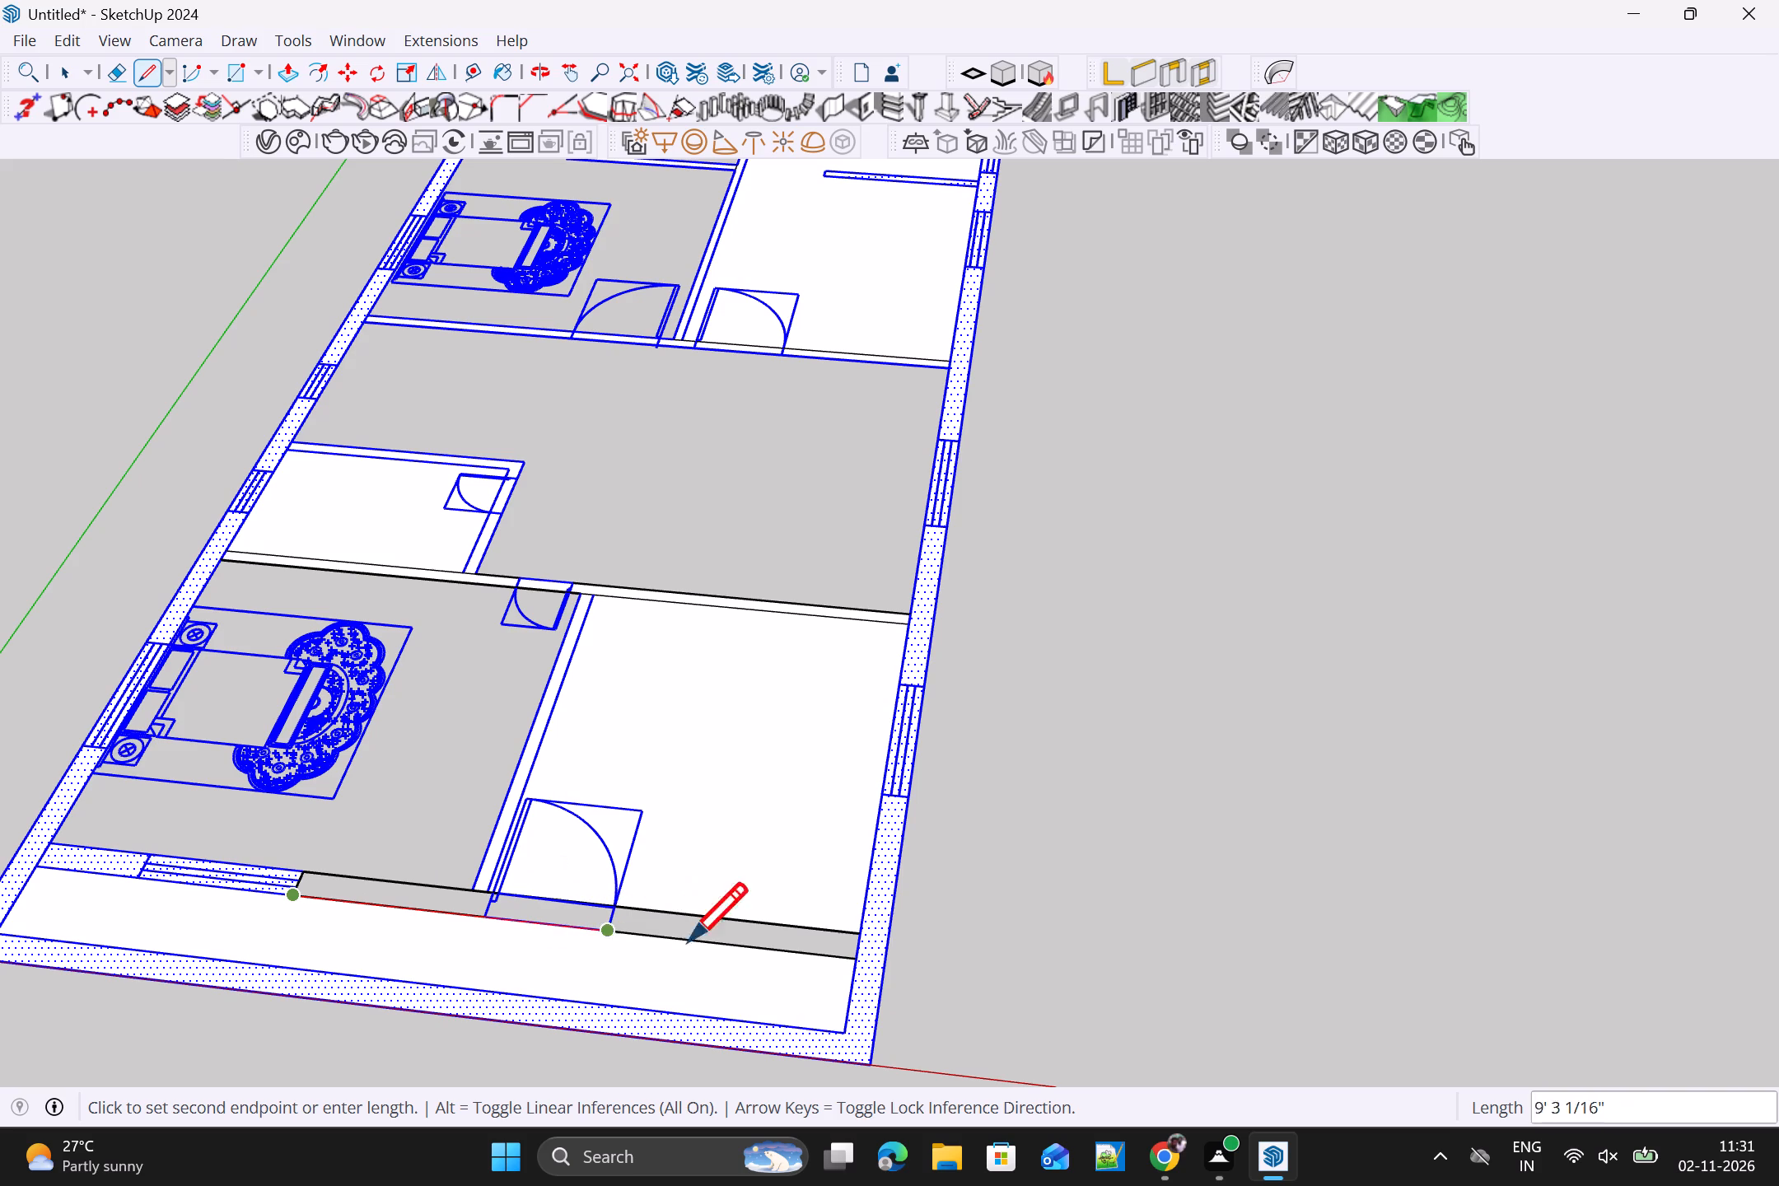
click(850, 960)
click(859, 931)
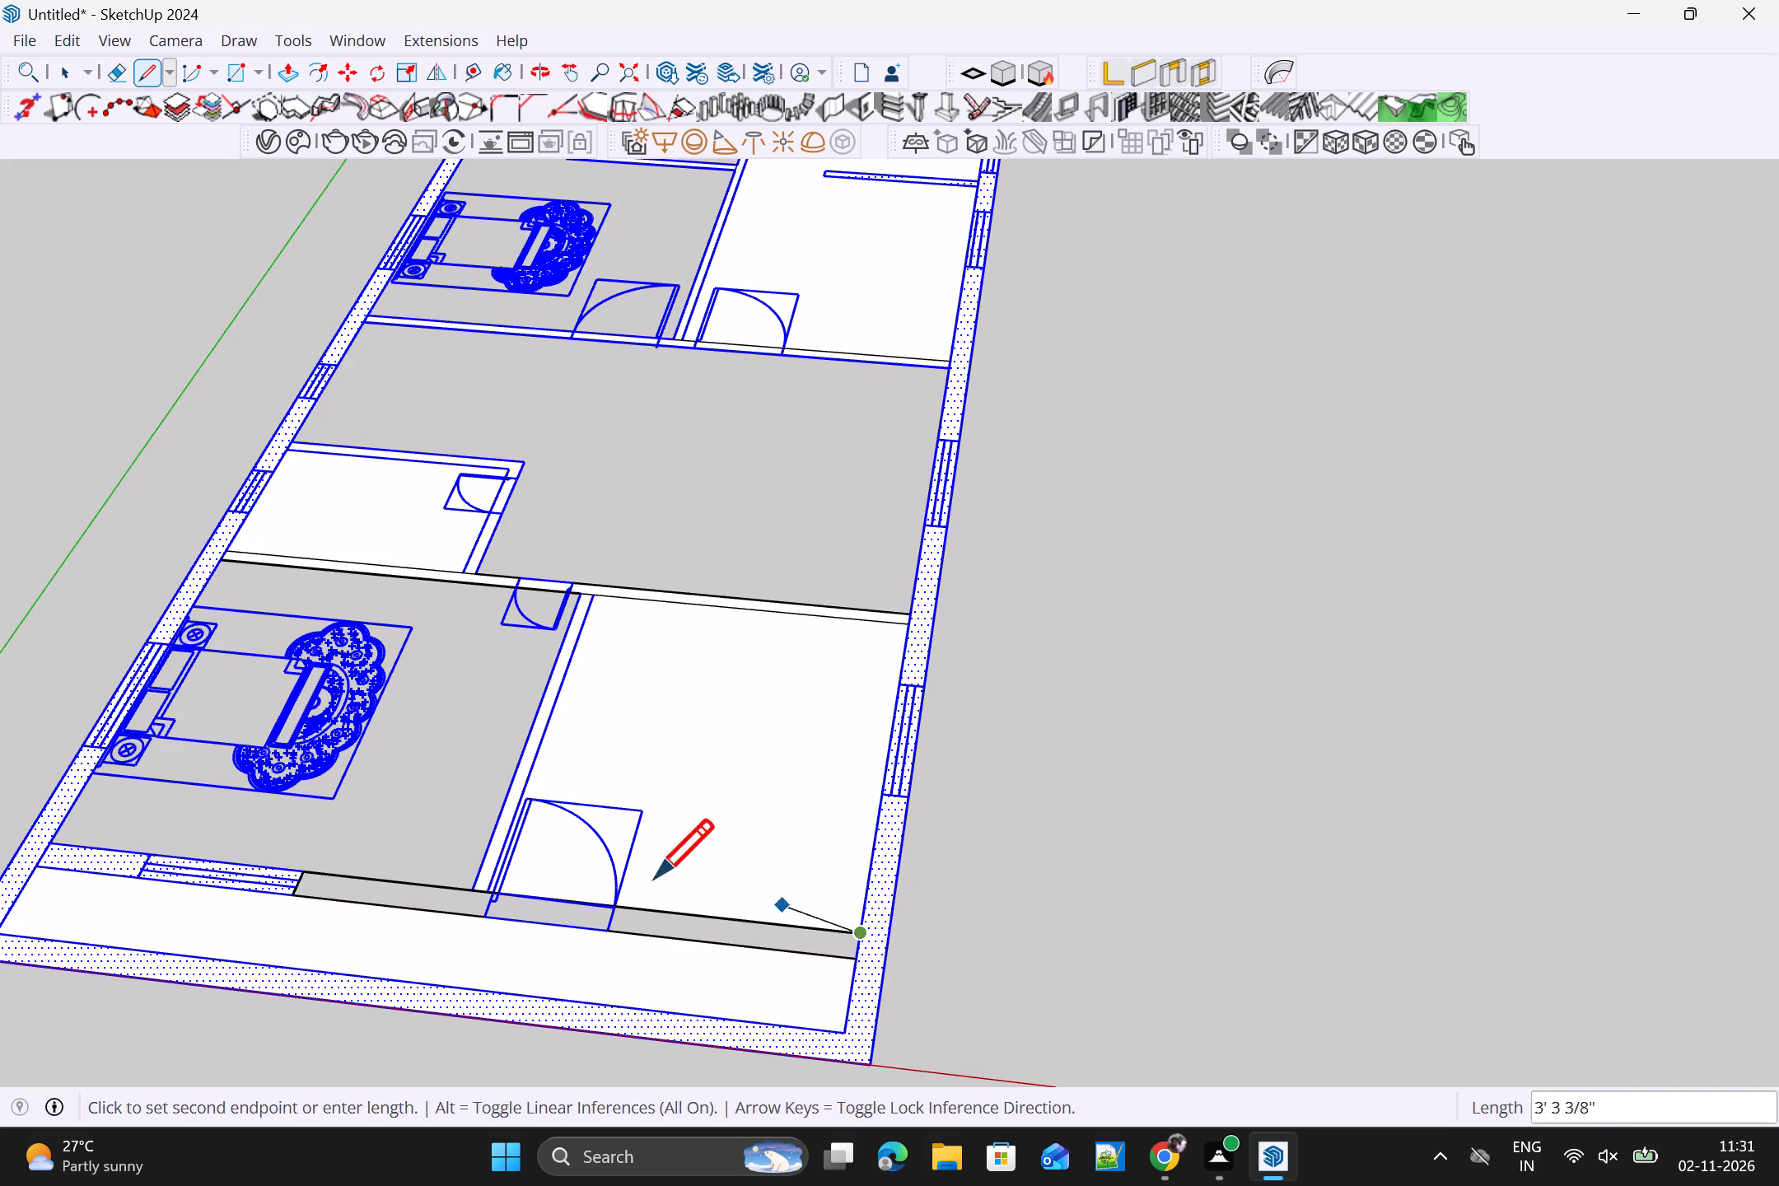
click(474, 887)
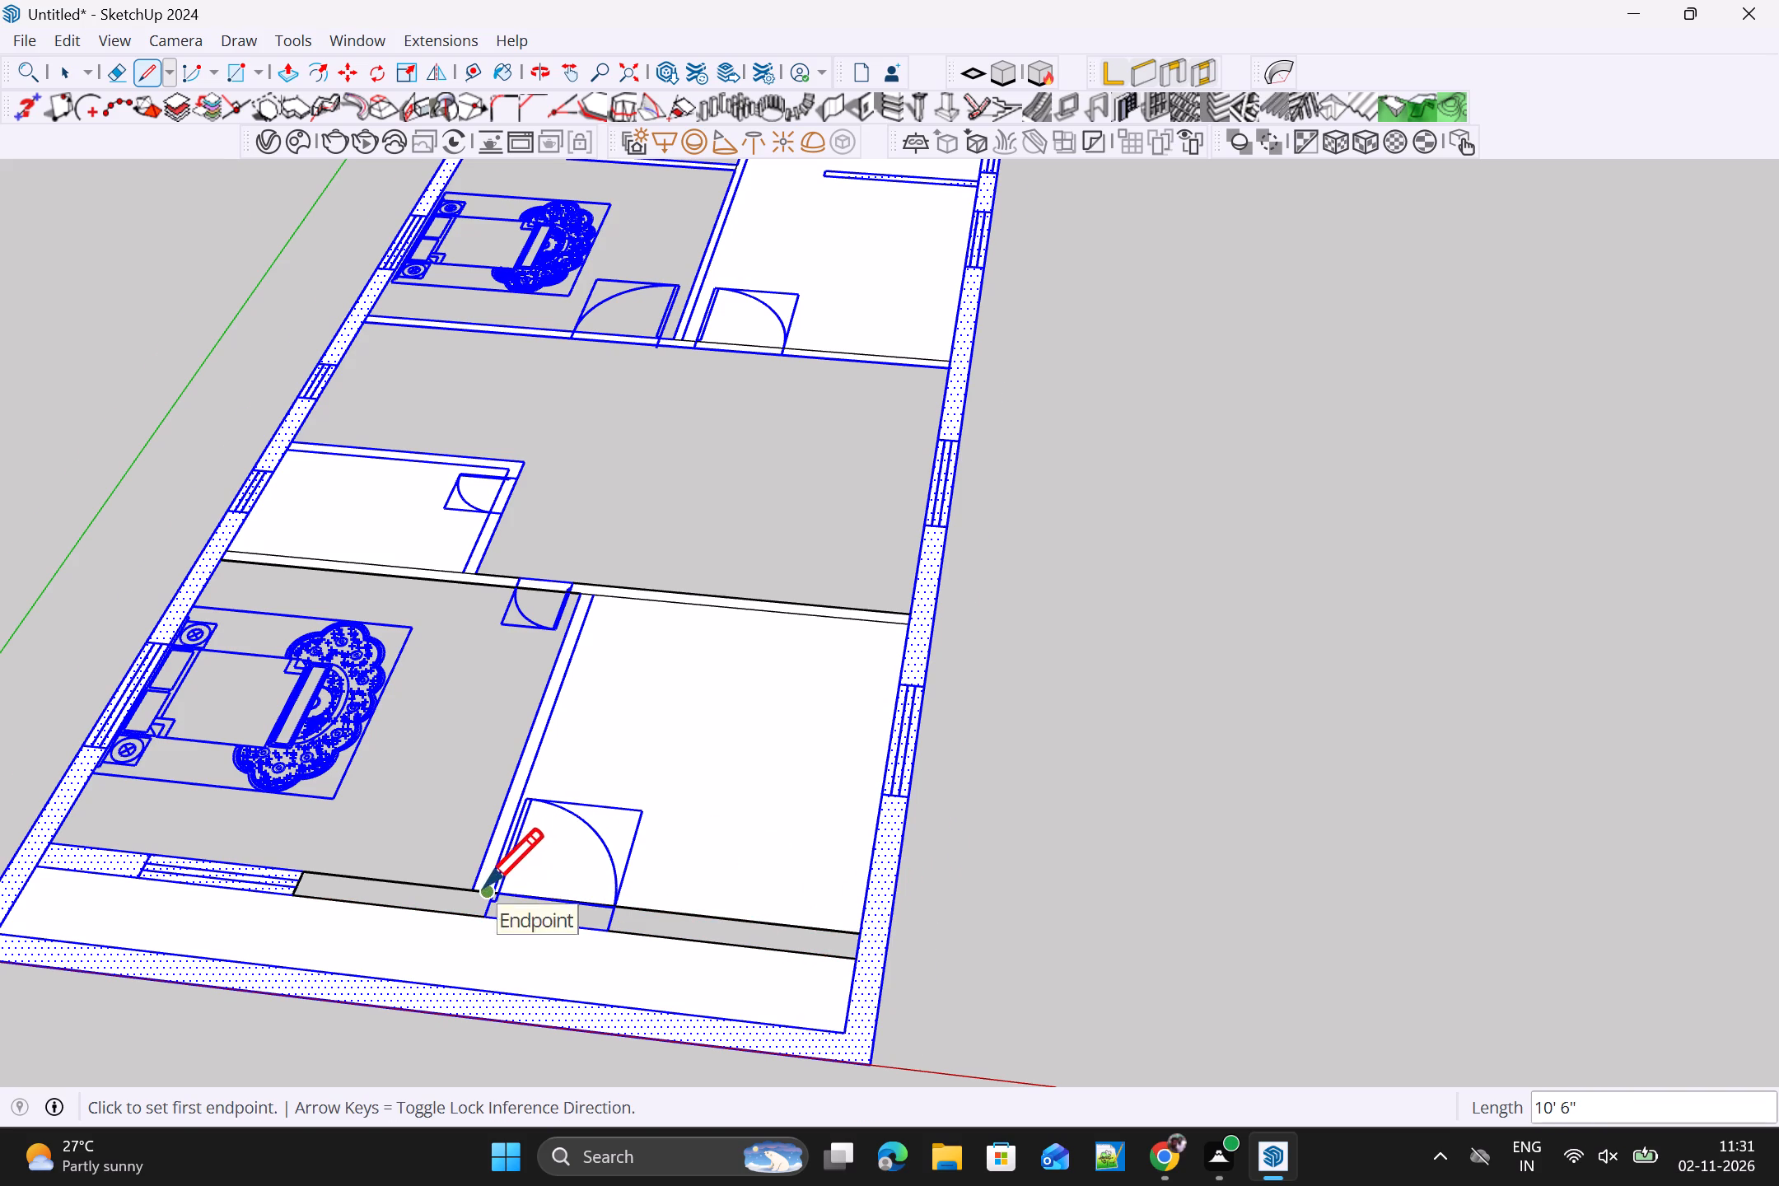
Select the door in the front wall beside the partition.
scroll(485, 885, up, 10)
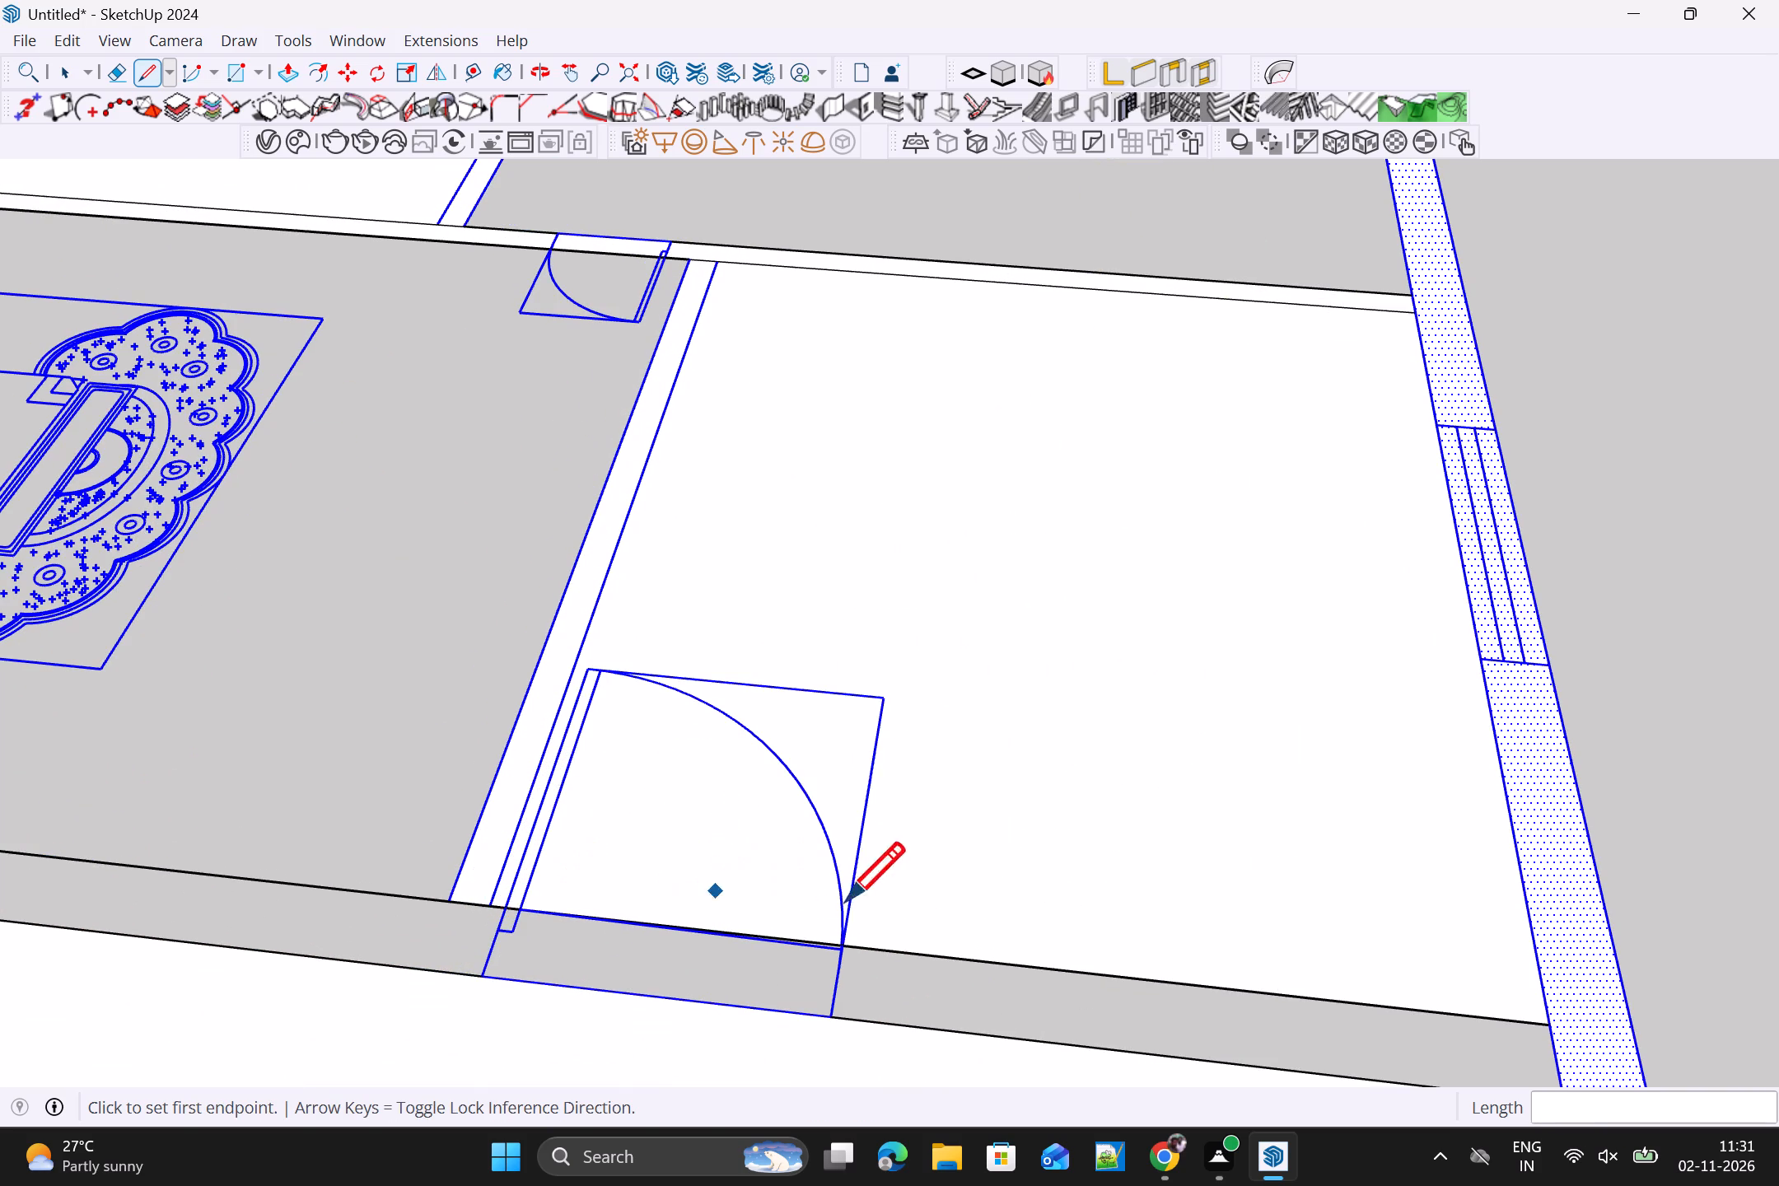
scroll(875, 921, up, 11)
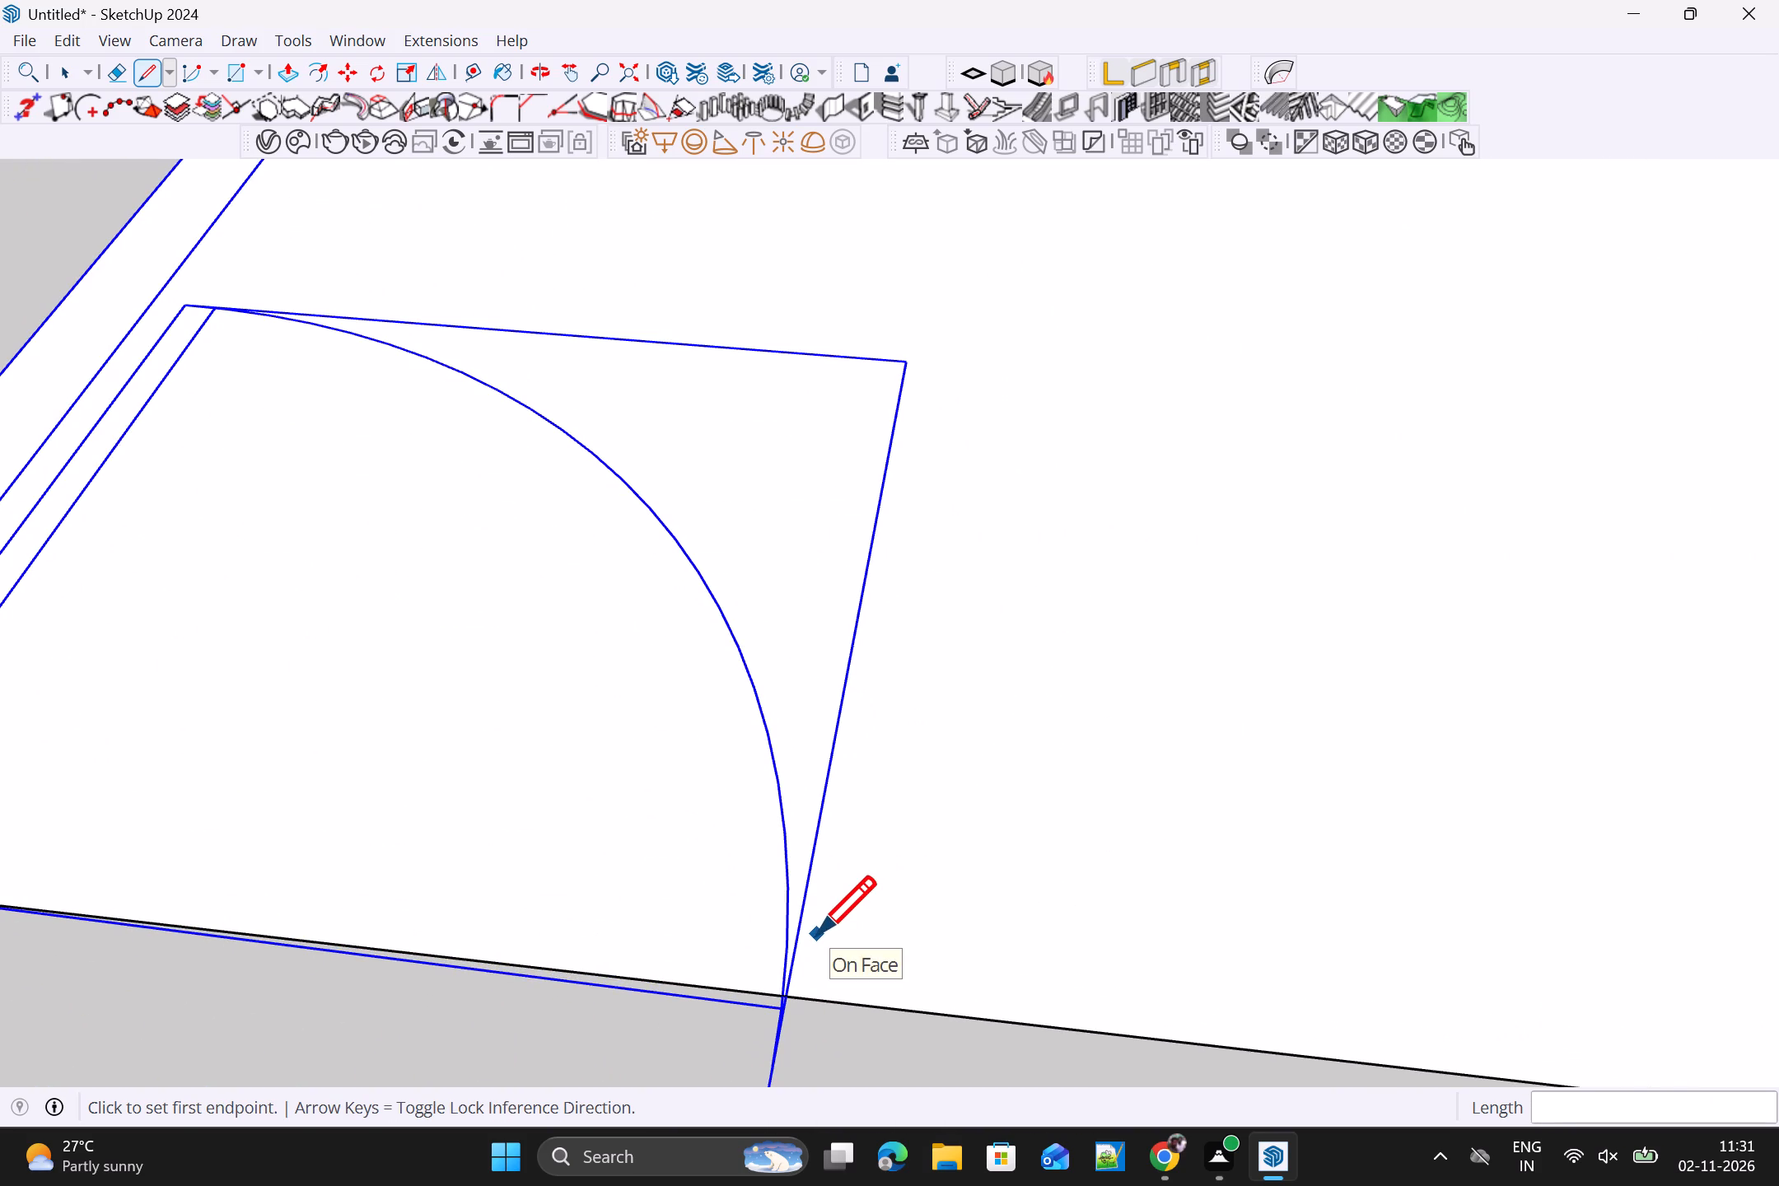
scroll(826, 936, down, 3)
scroll(834, 944, up, 2)
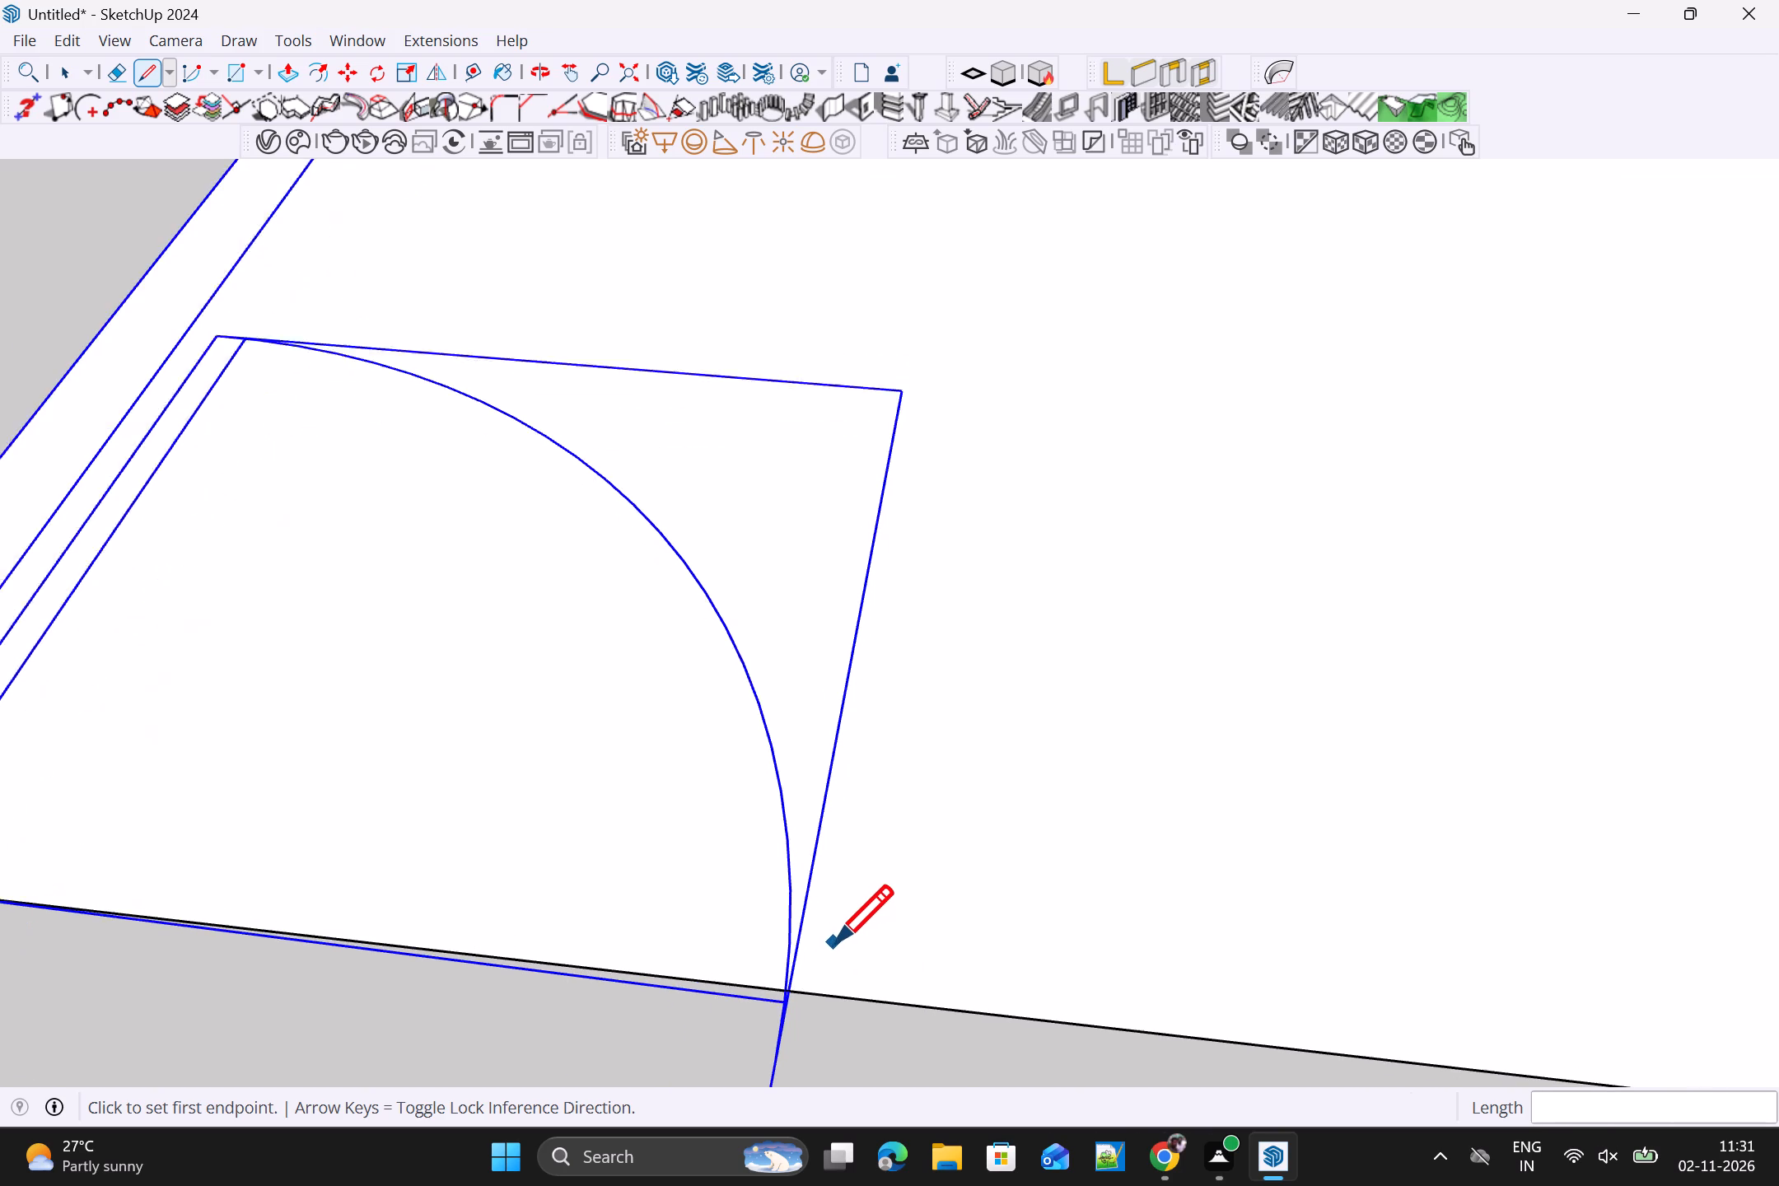
scroll(834, 944, up, 1)
key(Escape)
key(space)
click(786, 942)
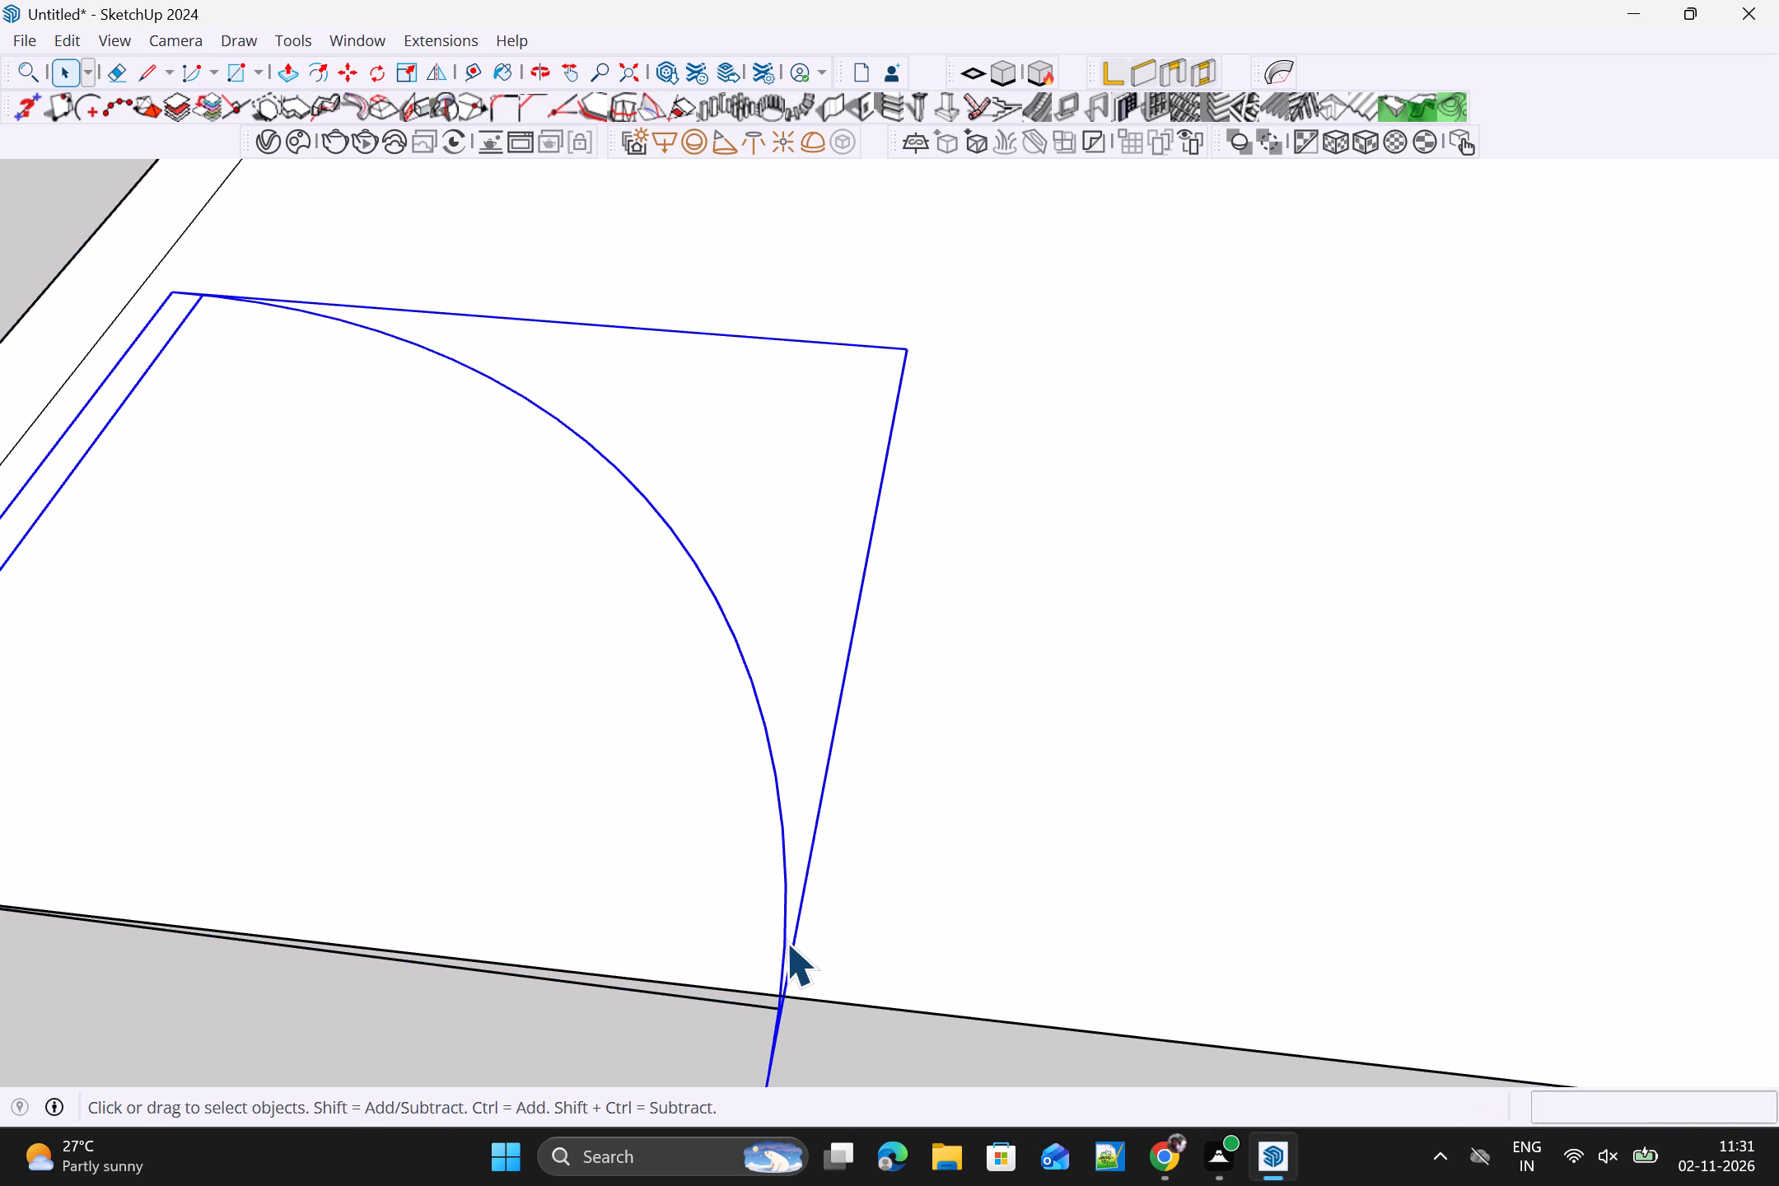
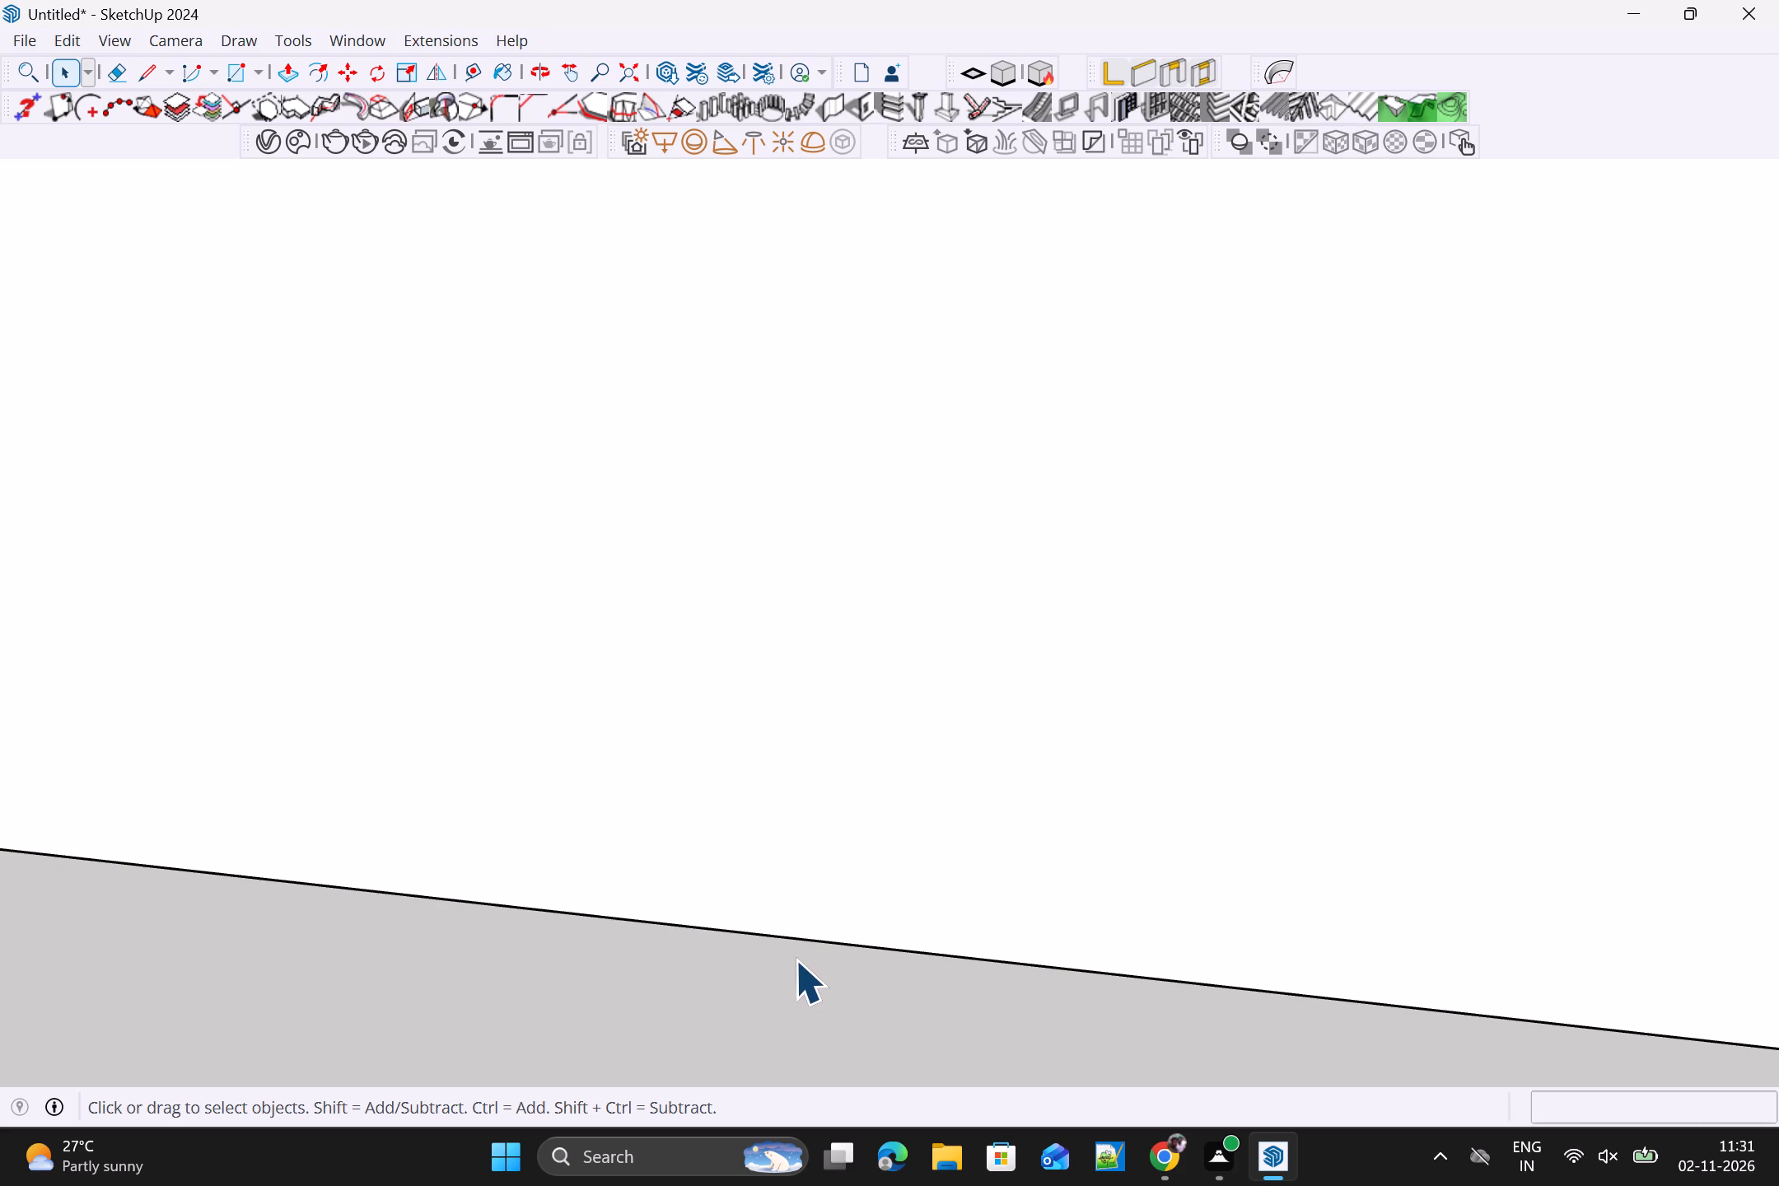
Draw a line along the front wall's inner face from the partition's far corner, away from the bed, to the window end.
scroll(801, 969, down, 20)
scroll(801, 969, down, 10)
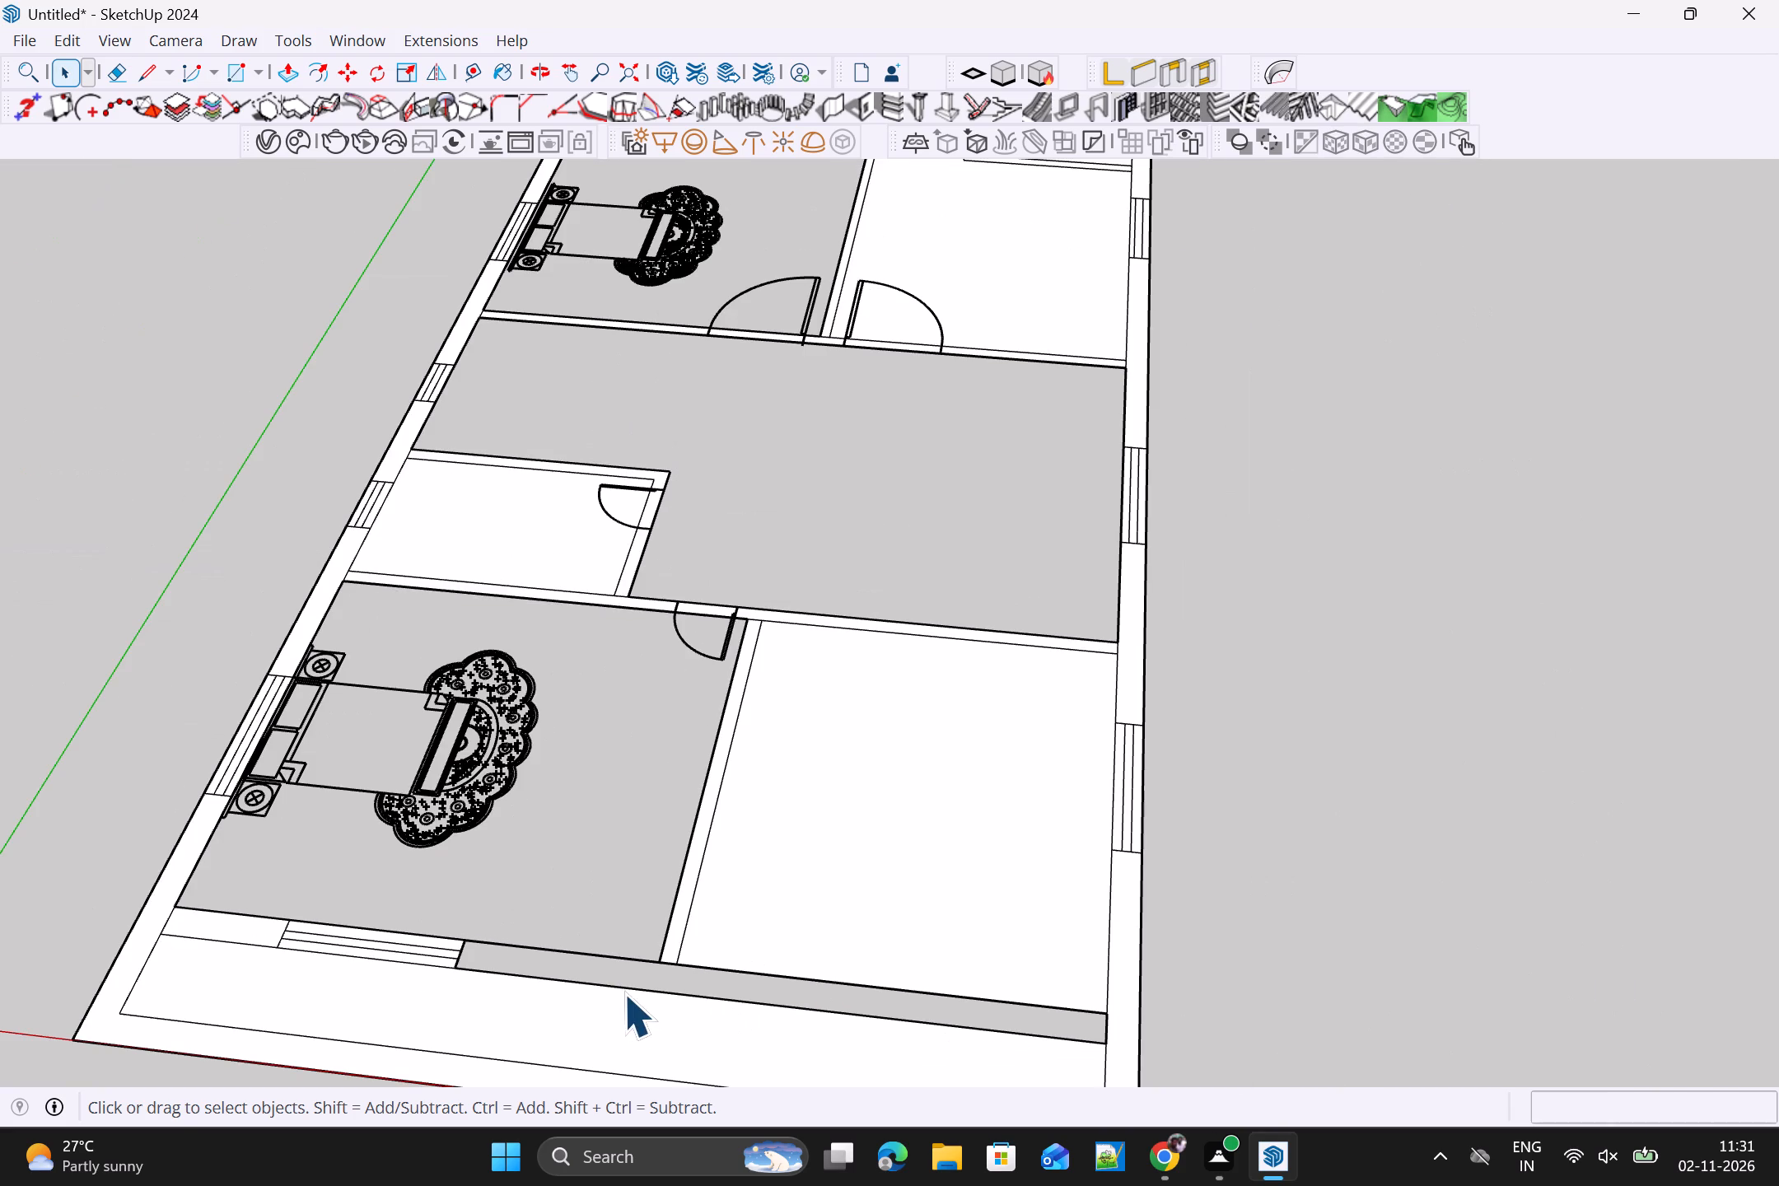
key(l)
scroll(479, 943, up, 6)
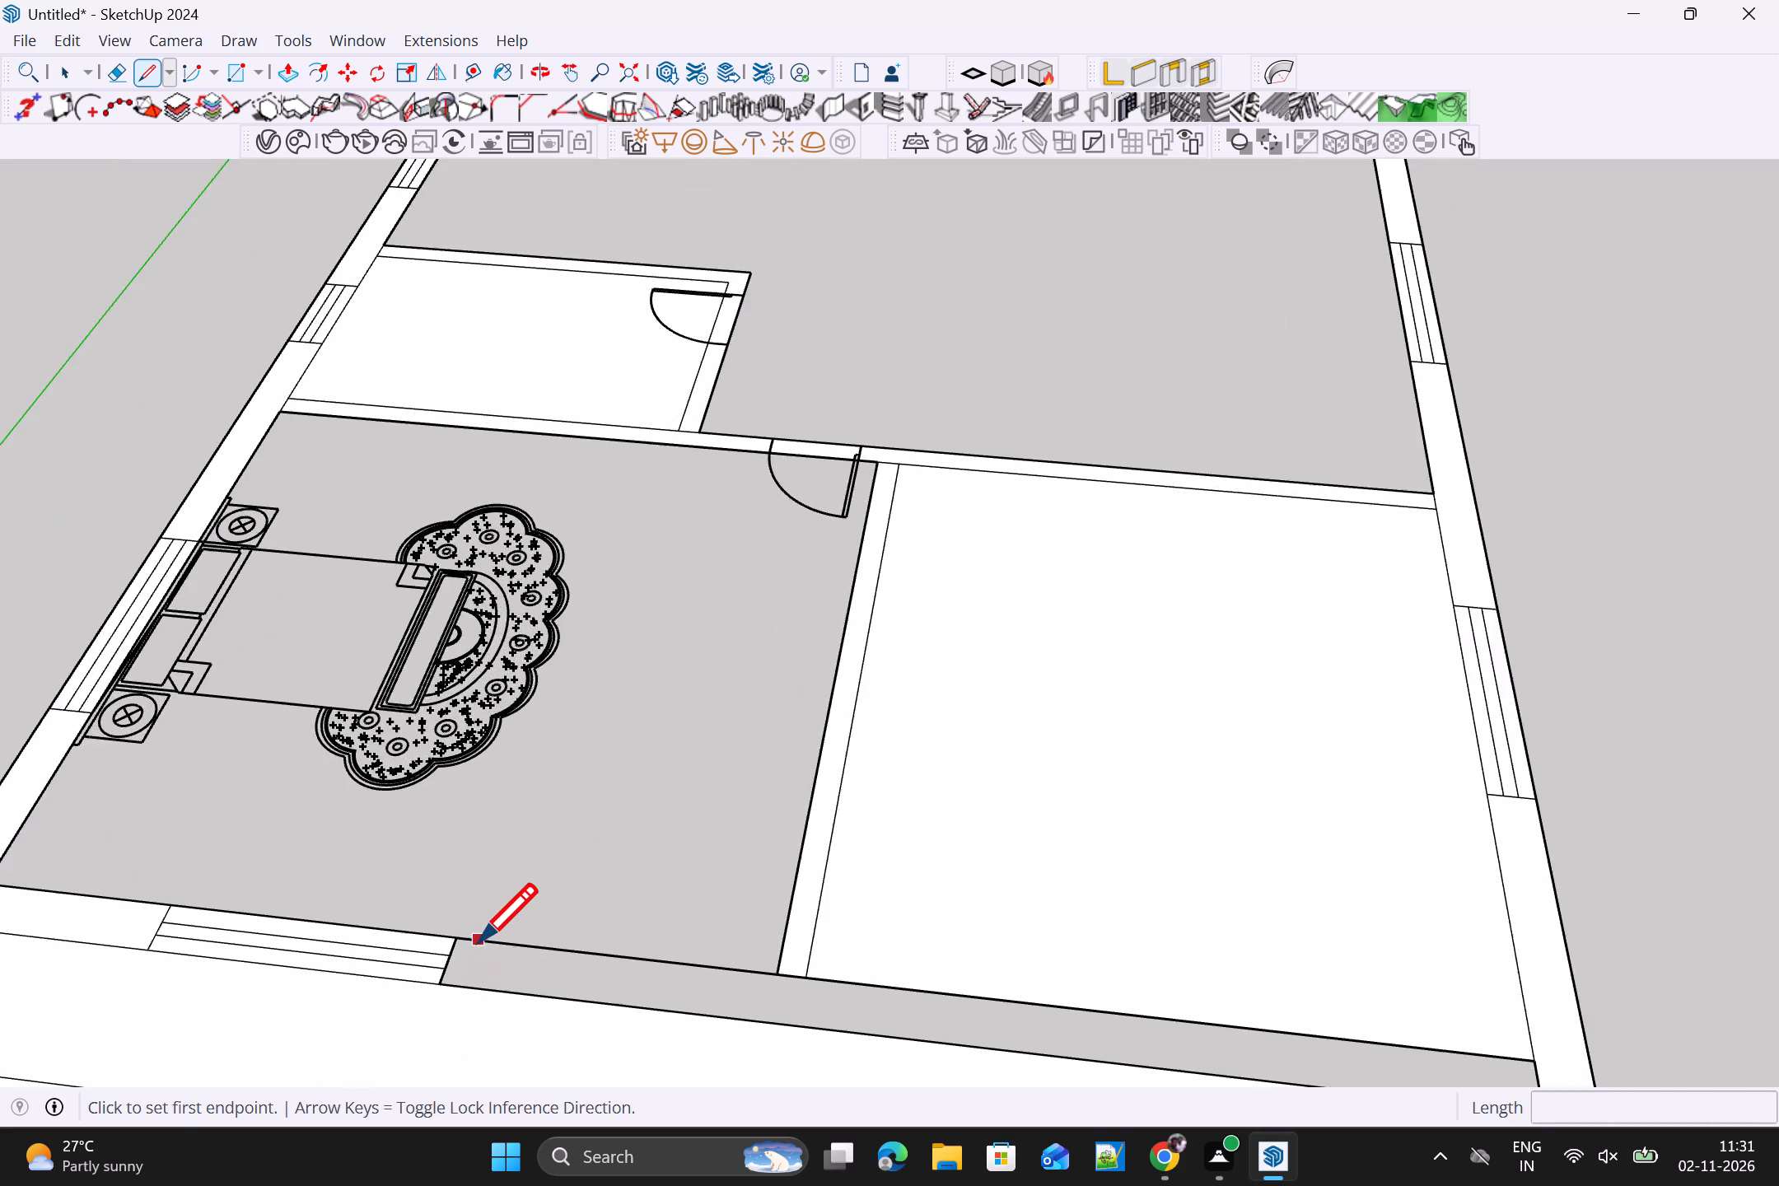
scroll(479, 942, up, 17)
scroll(479, 942, up, 6)
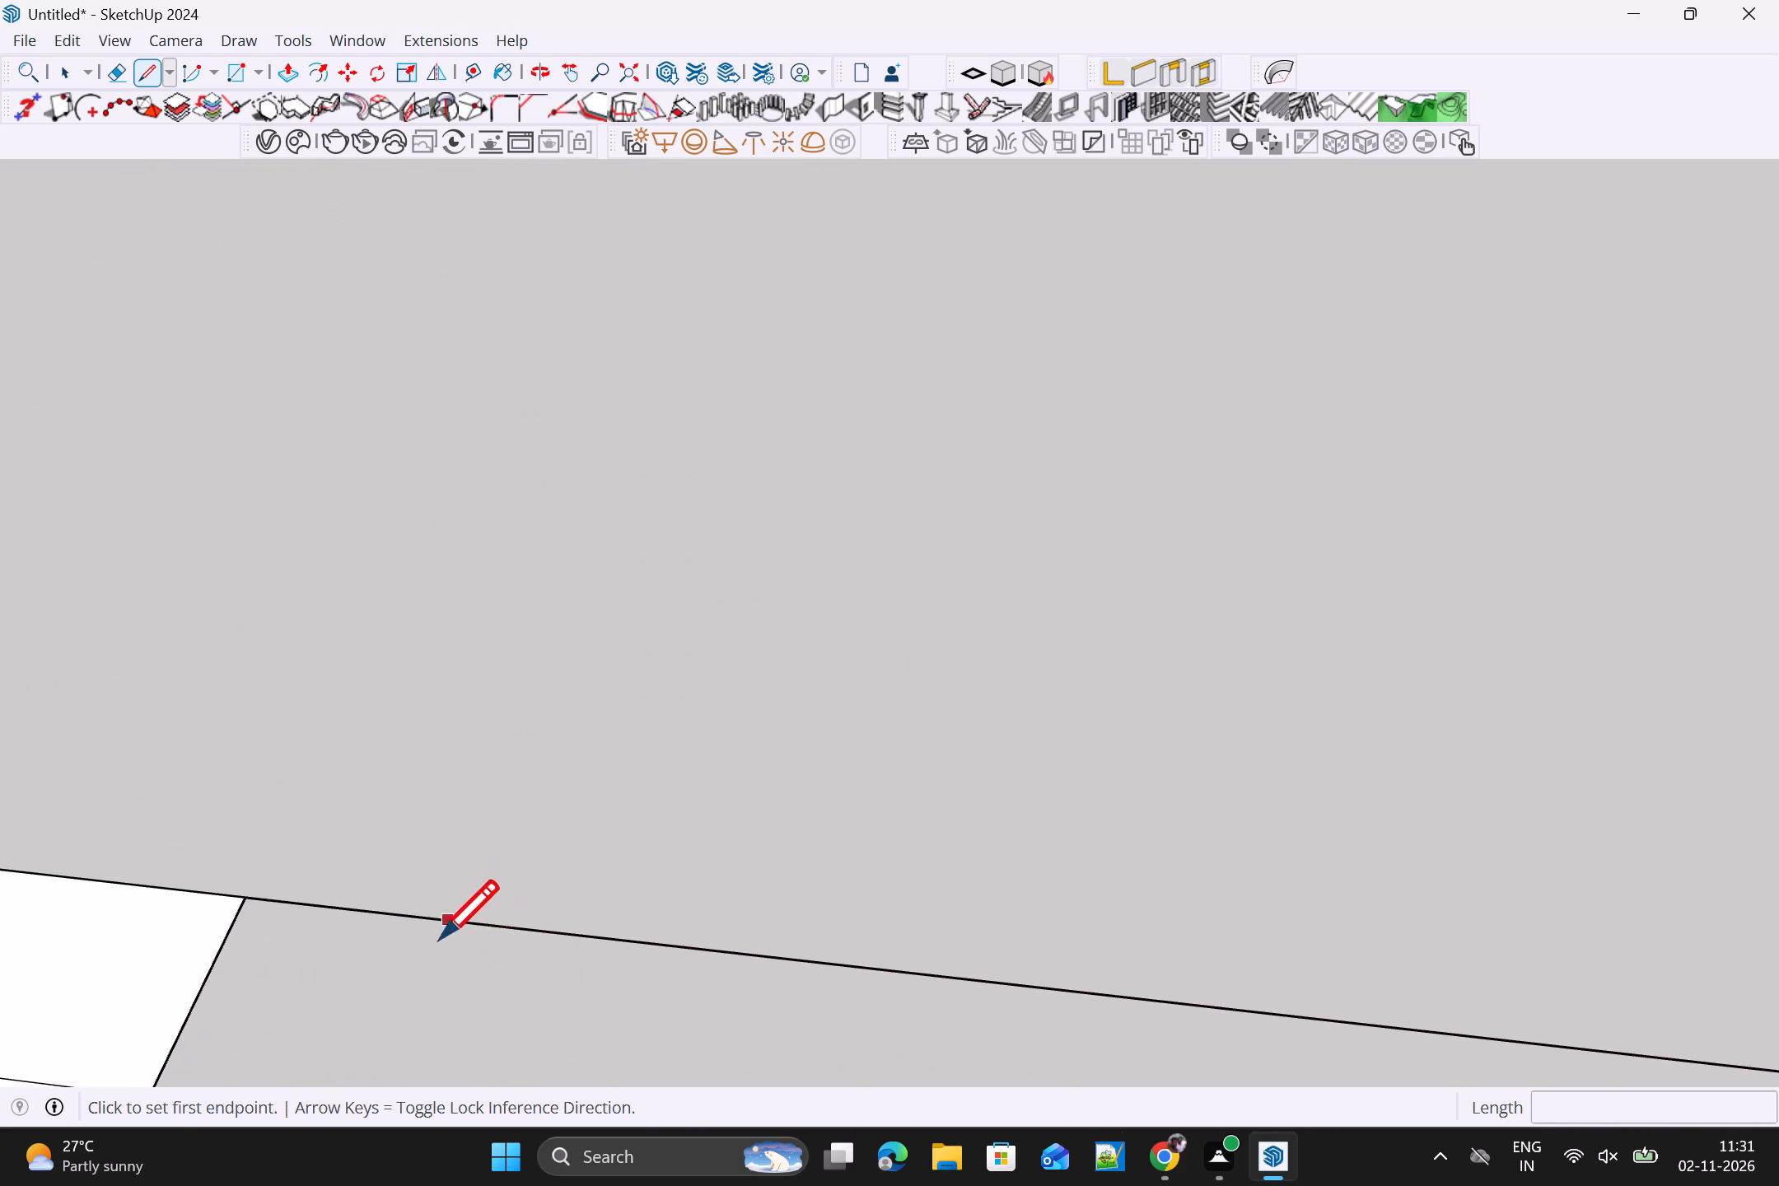
scroll(440, 939, down, 20)
scroll(440, 939, down, 8)
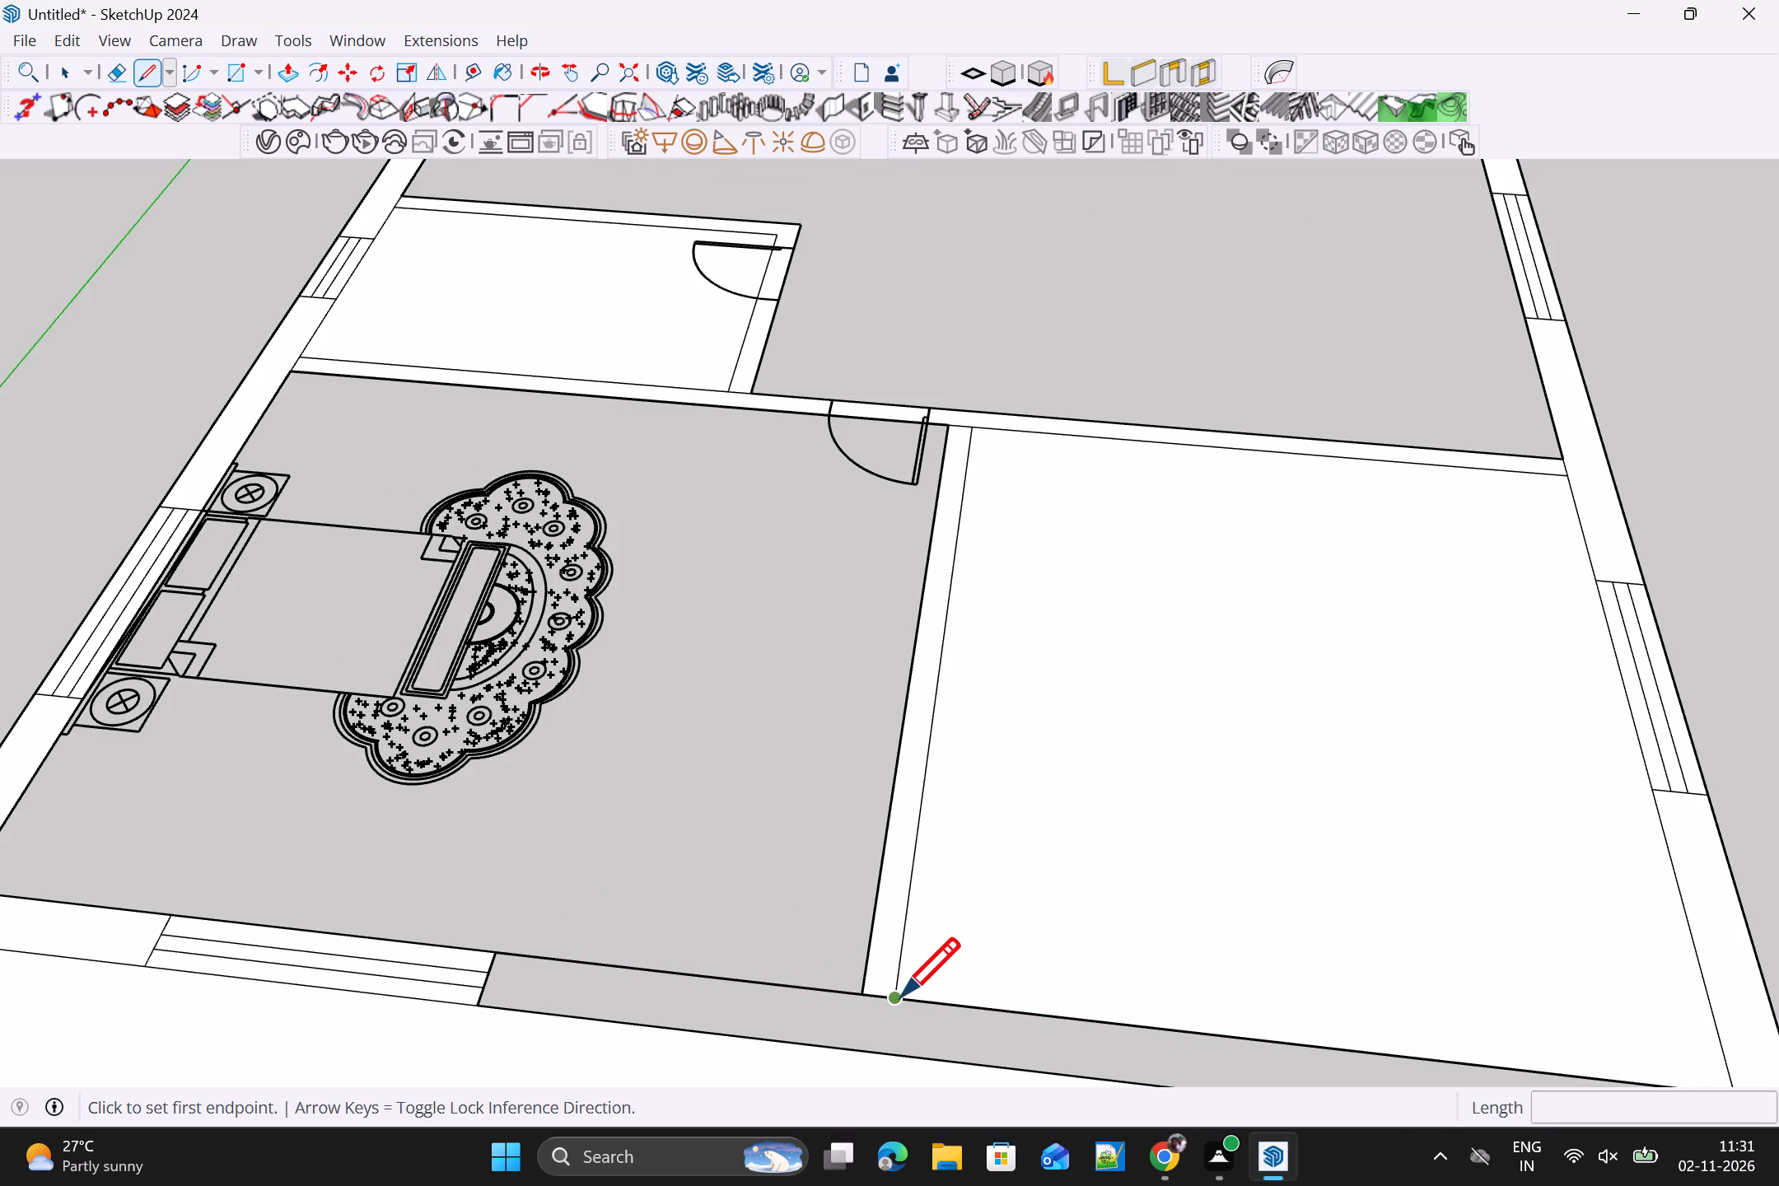
click(899, 1002)
scroll(646, 974, up, 5)
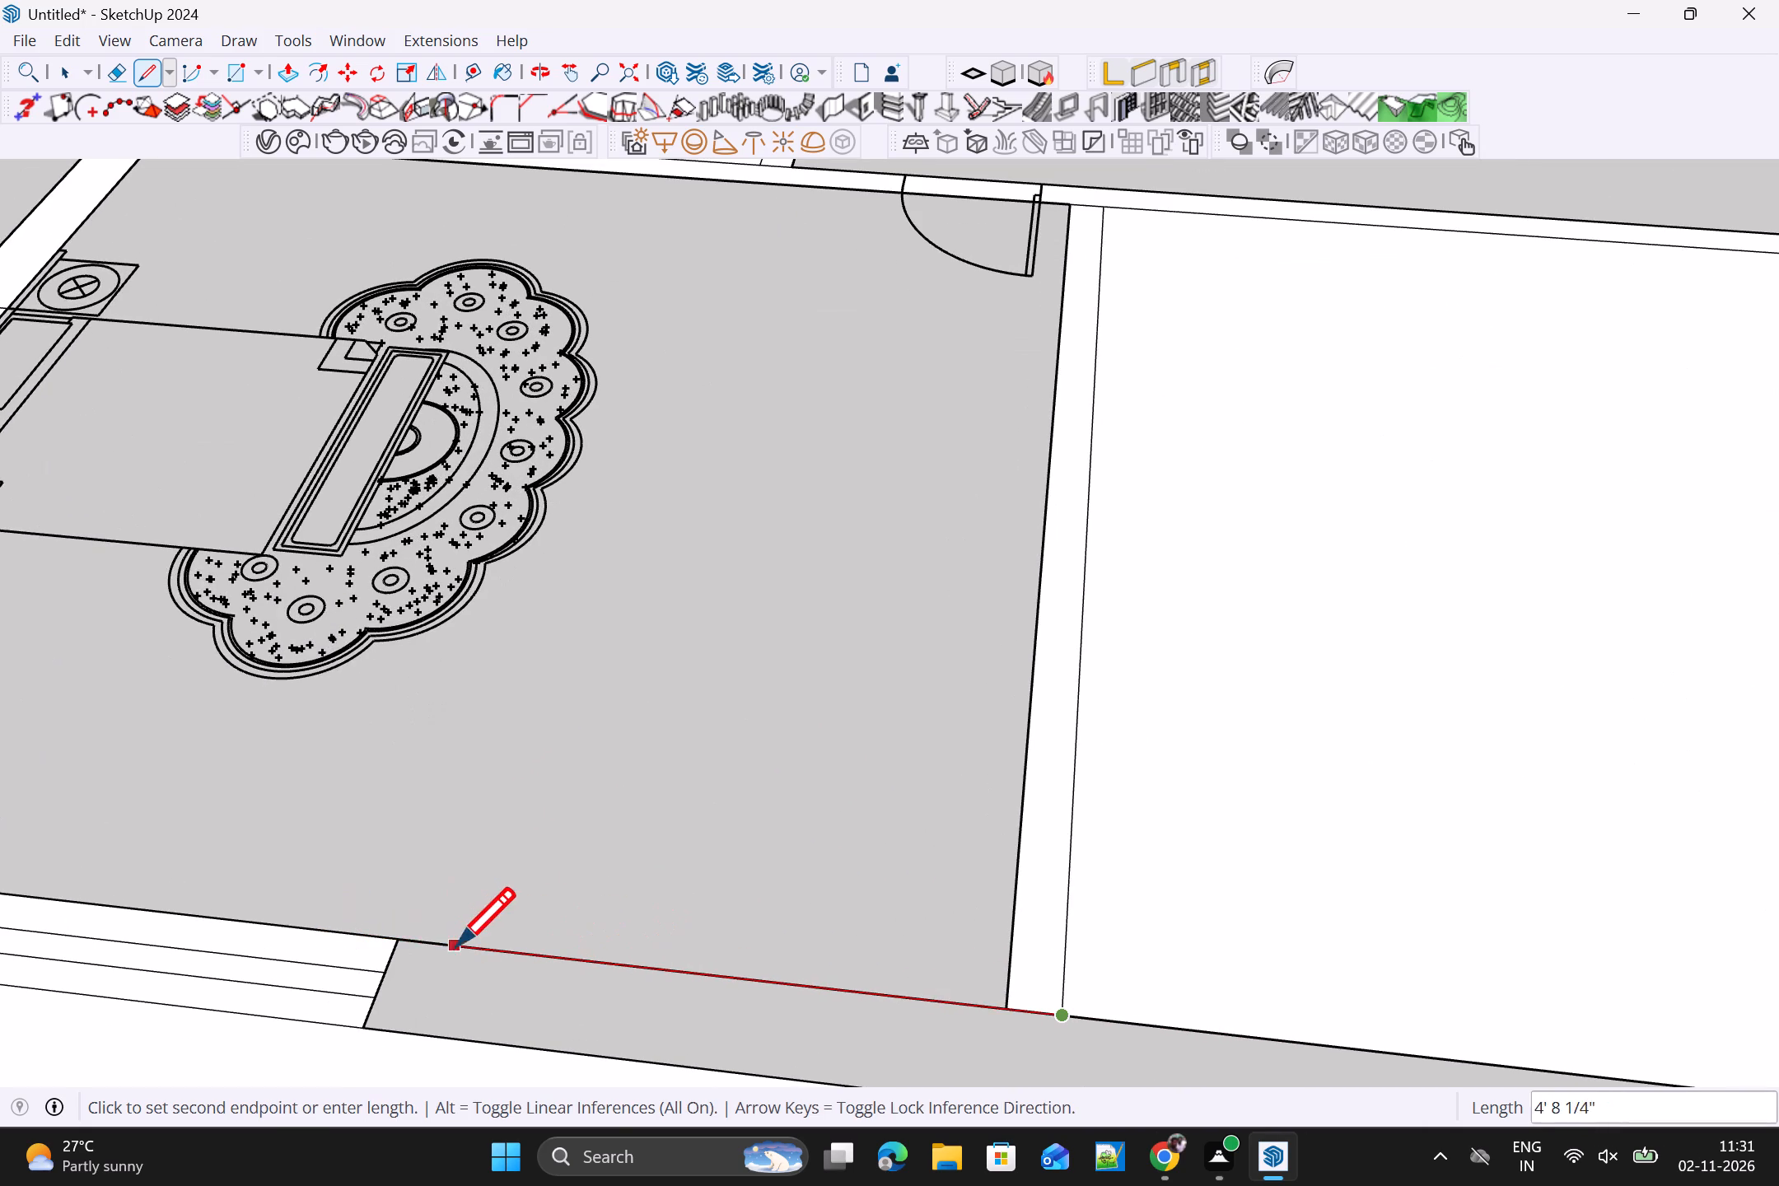
click(402, 934)
scroll(400, 993, down, 2)
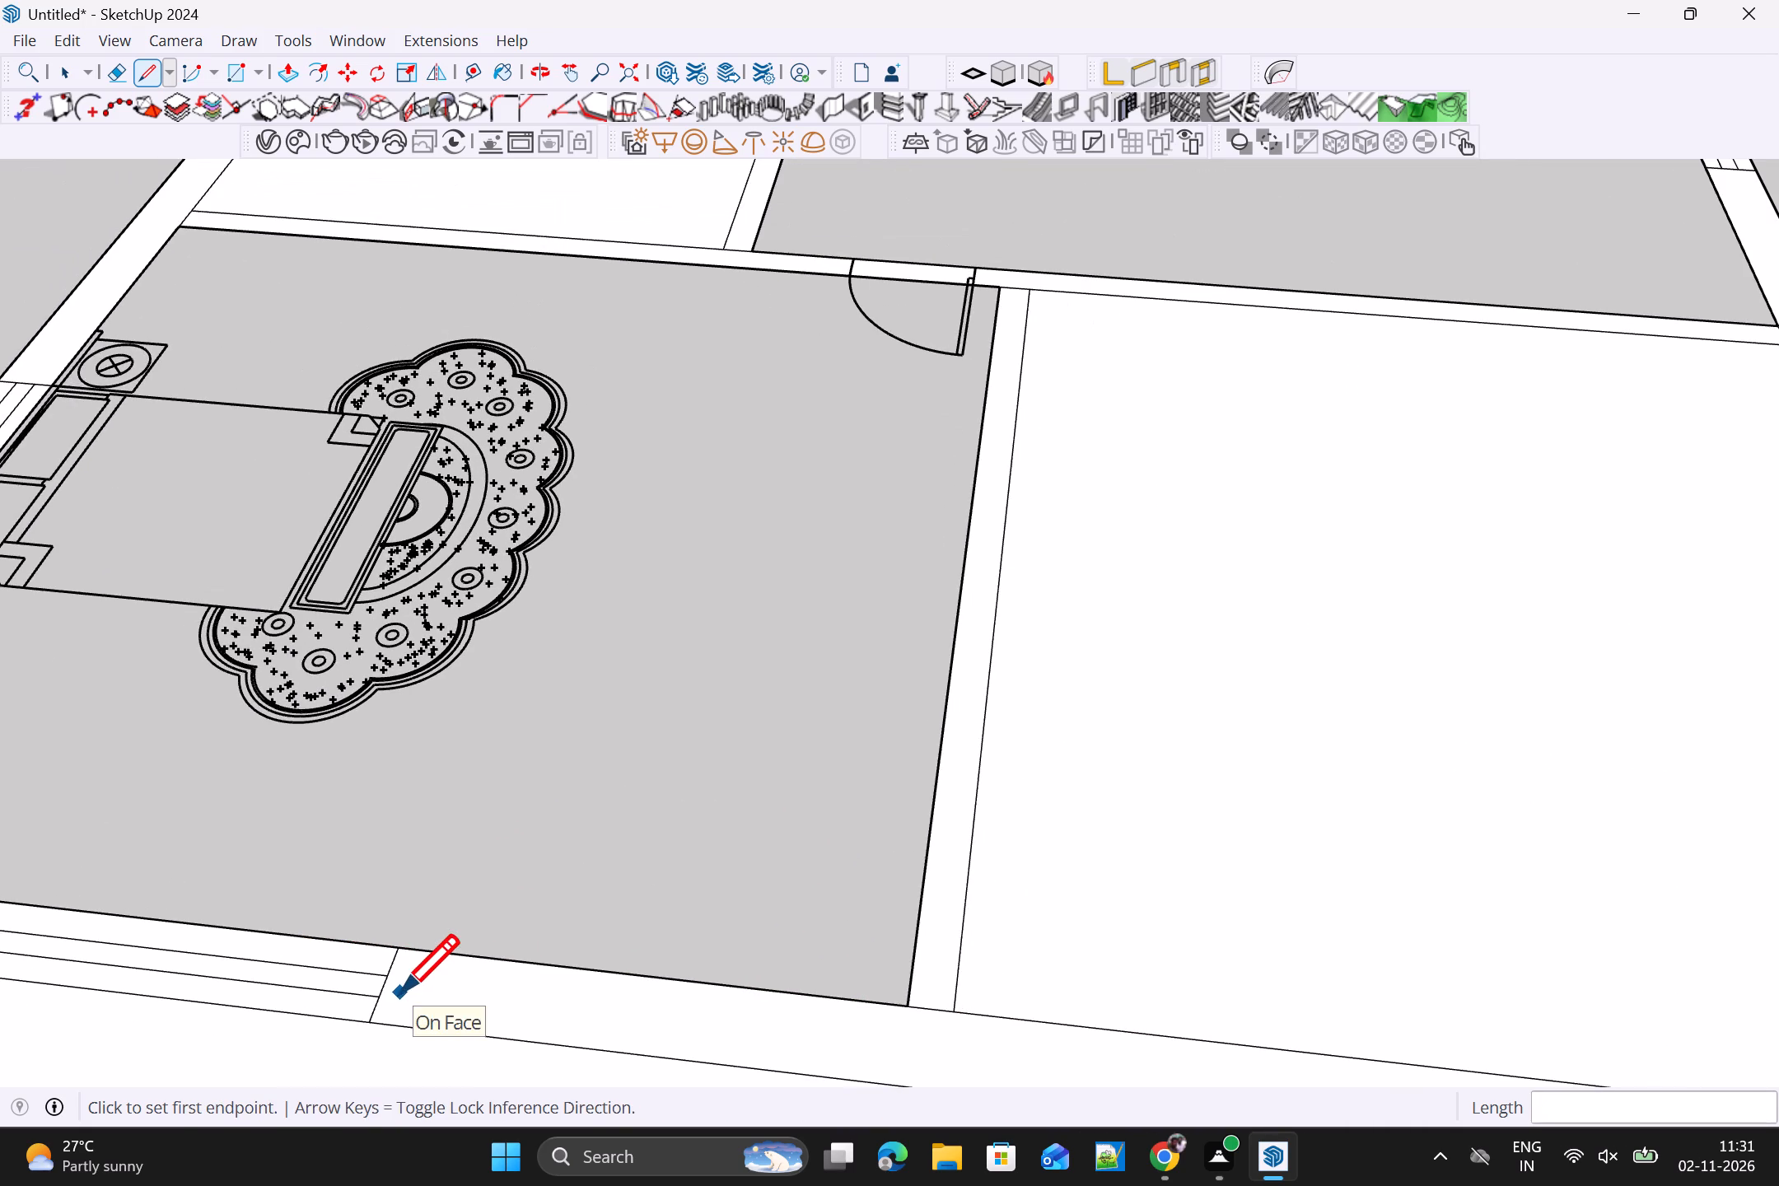
key(Escape)
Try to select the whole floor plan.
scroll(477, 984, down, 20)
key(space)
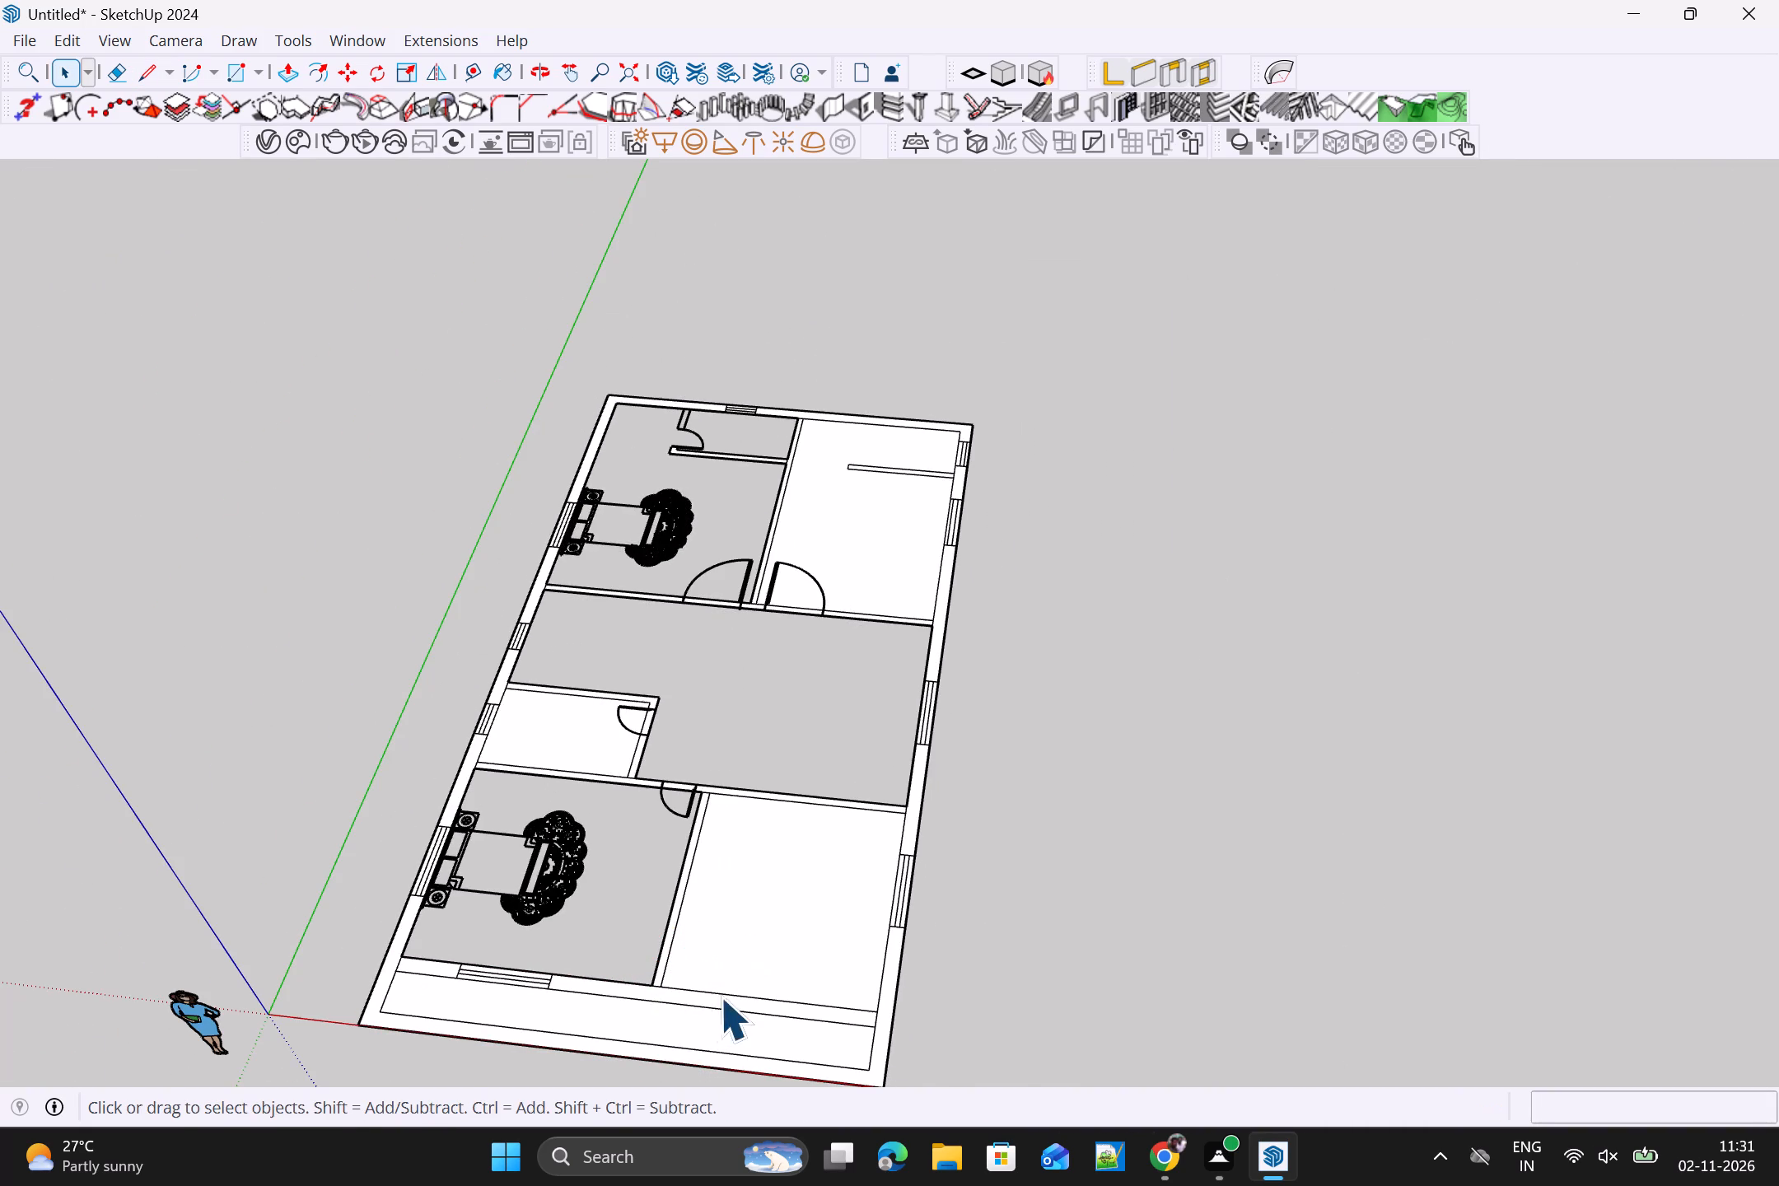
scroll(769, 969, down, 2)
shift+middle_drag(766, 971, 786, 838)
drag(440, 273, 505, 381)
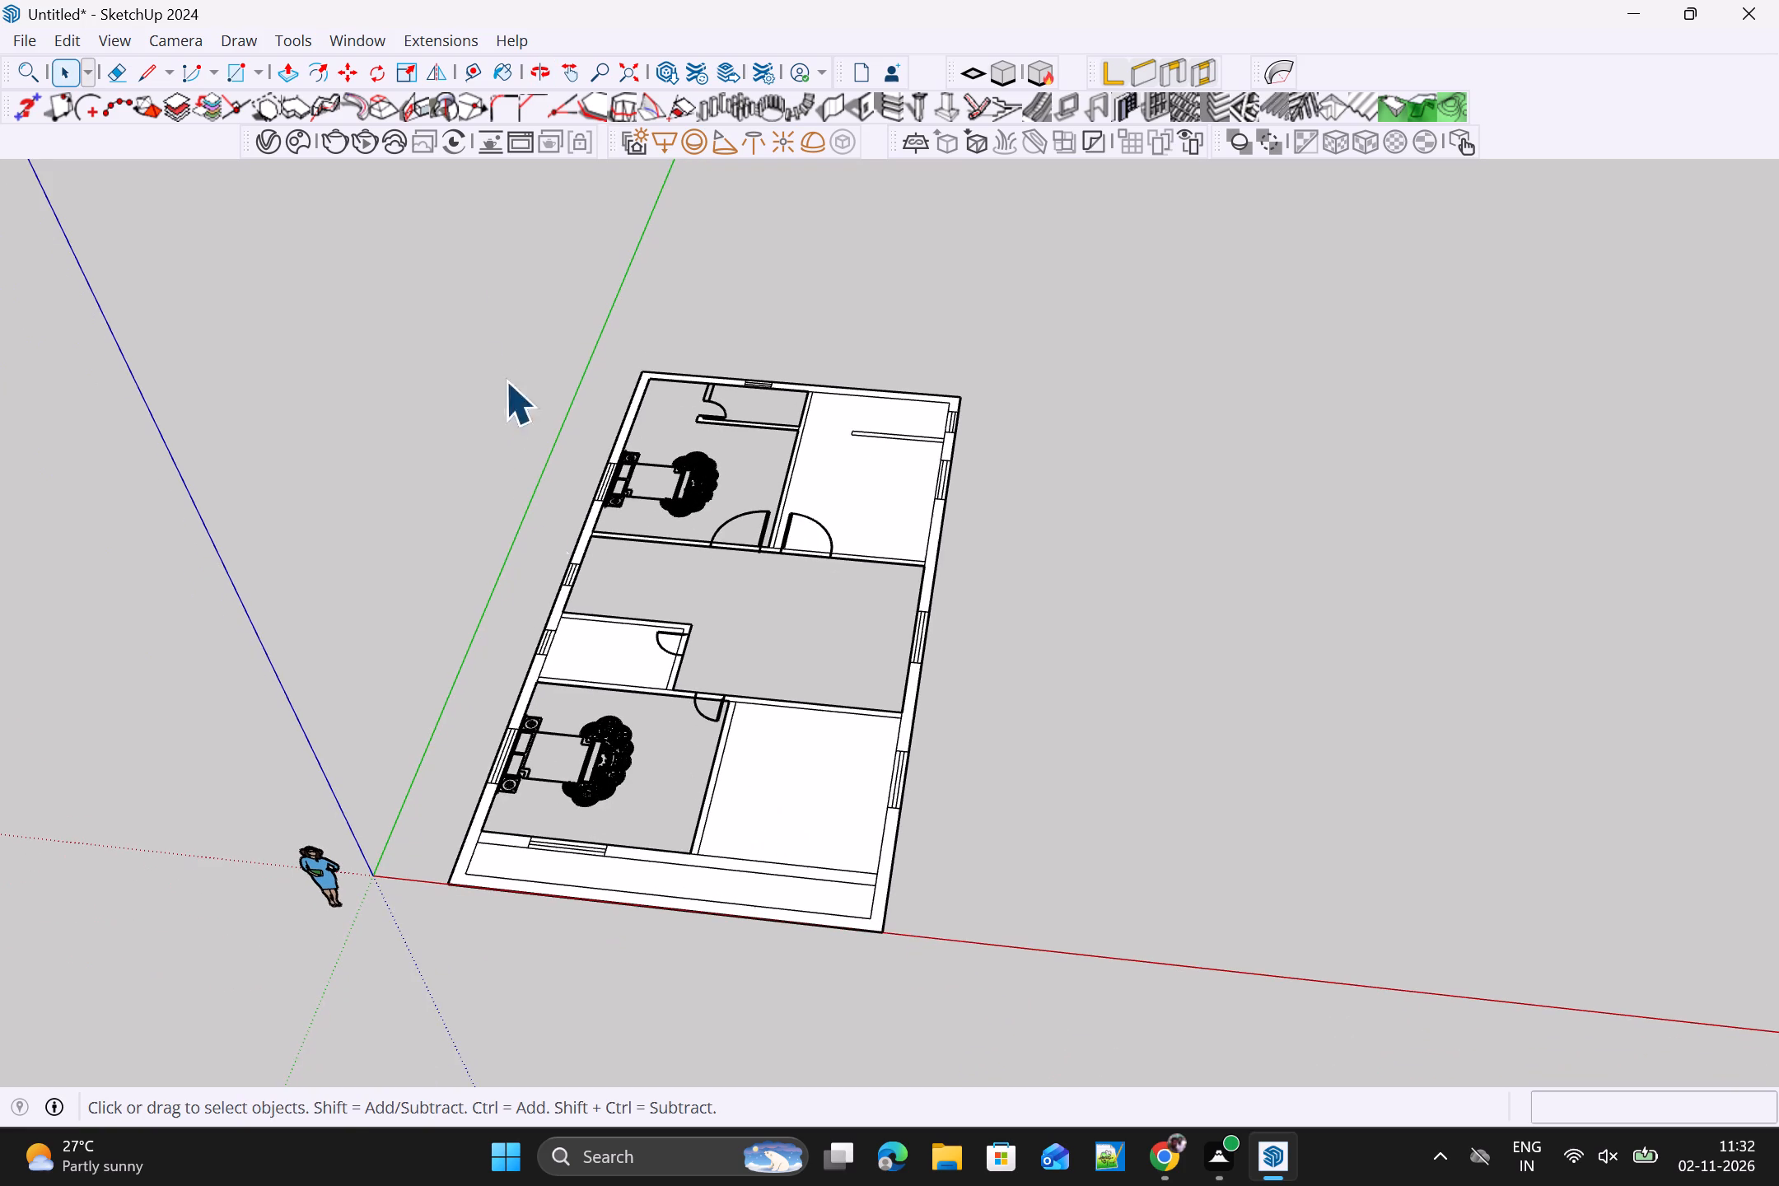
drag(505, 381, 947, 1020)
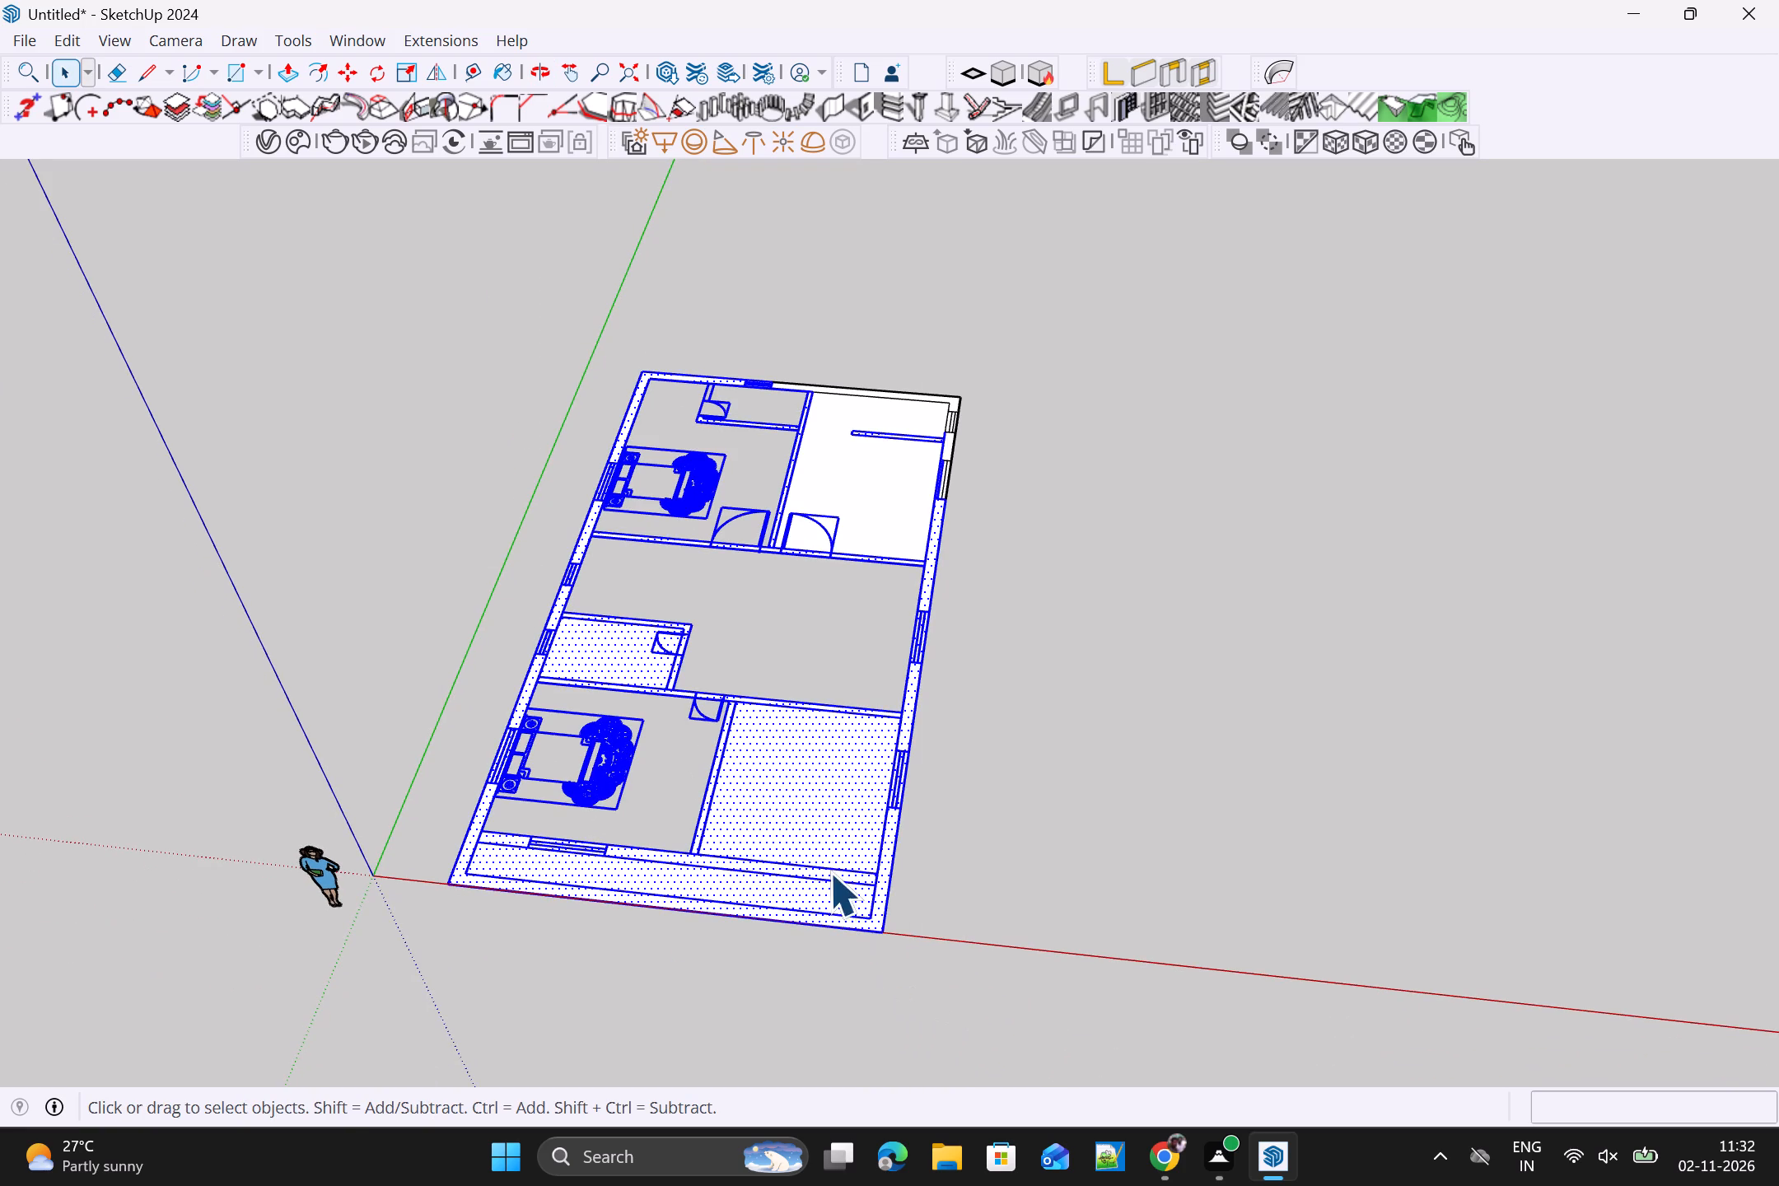
Delete the floor faces inside the rear room beside the bedroom, the front room, the front strip and the small middle bathroom.
click(853, 511)
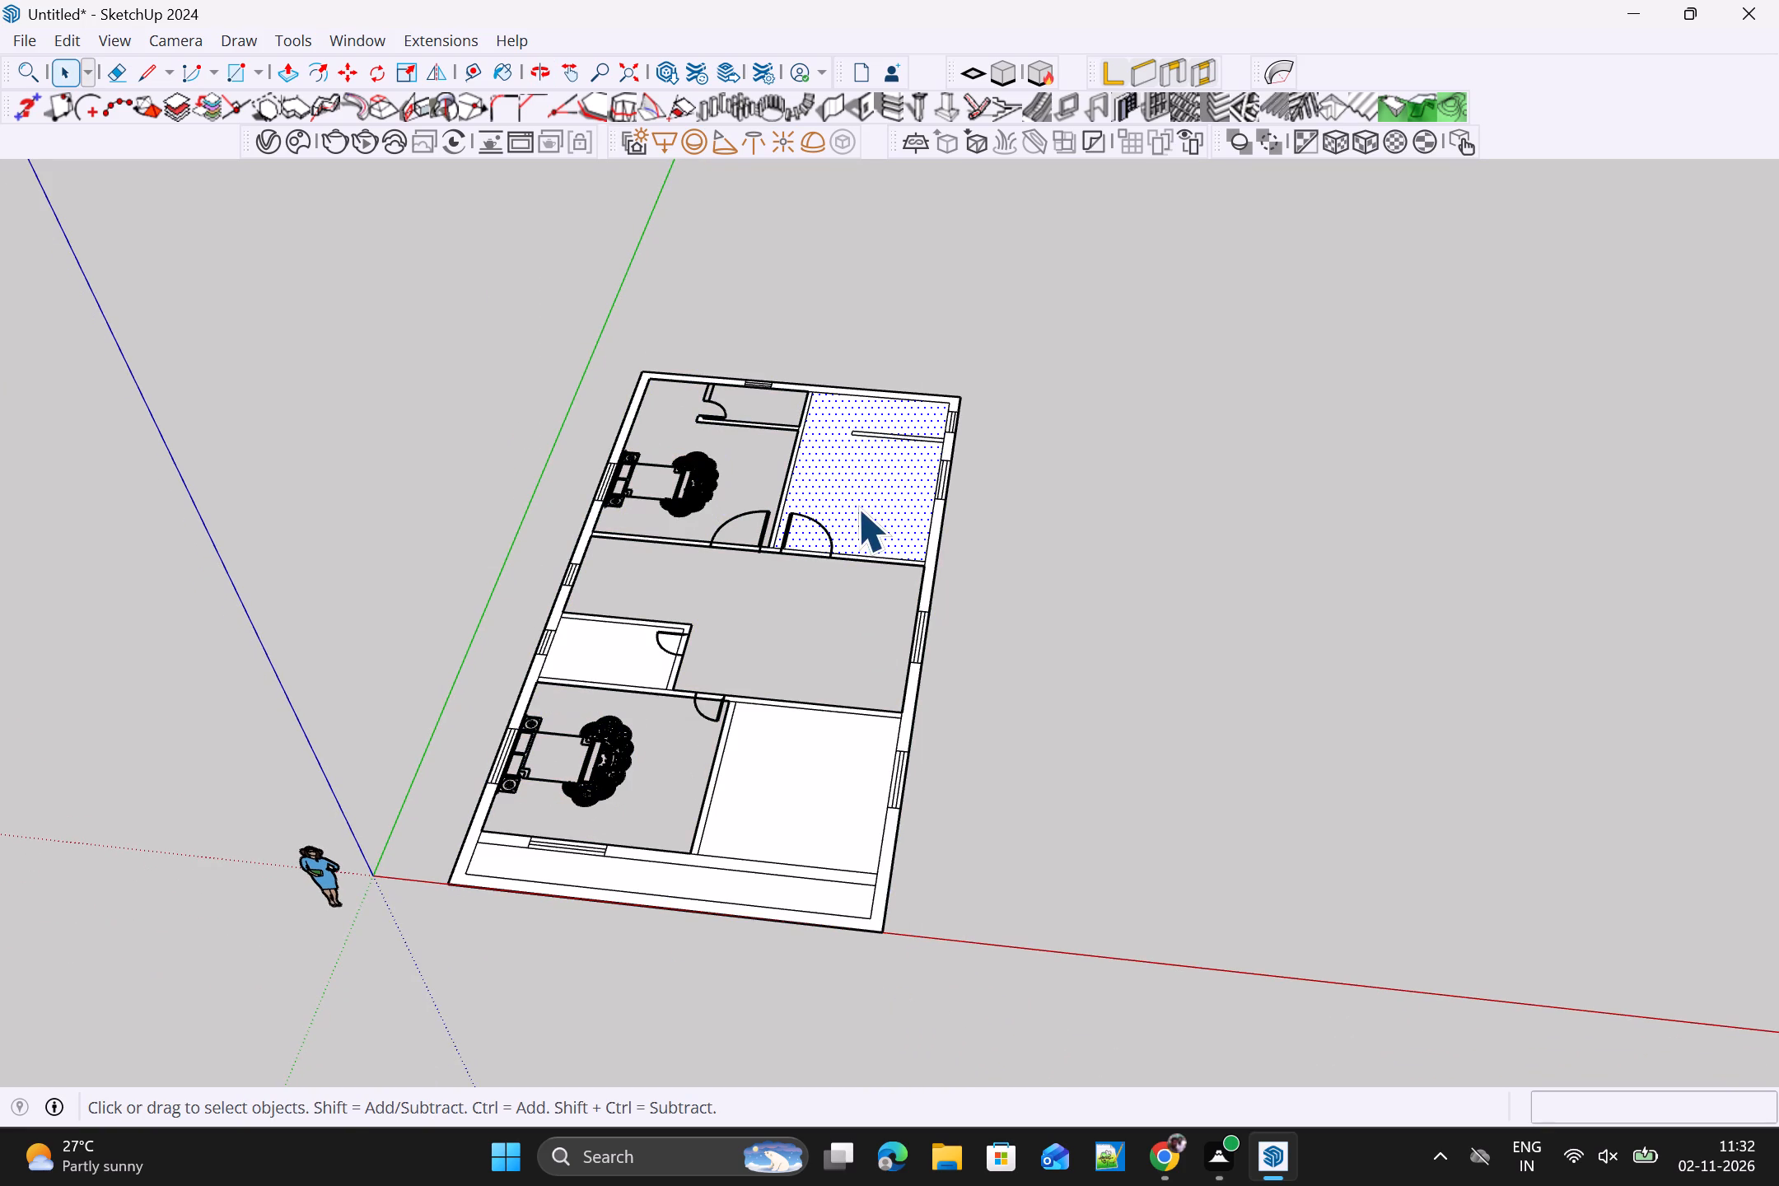
key(Delete)
click(833, 784)
key(Delete)
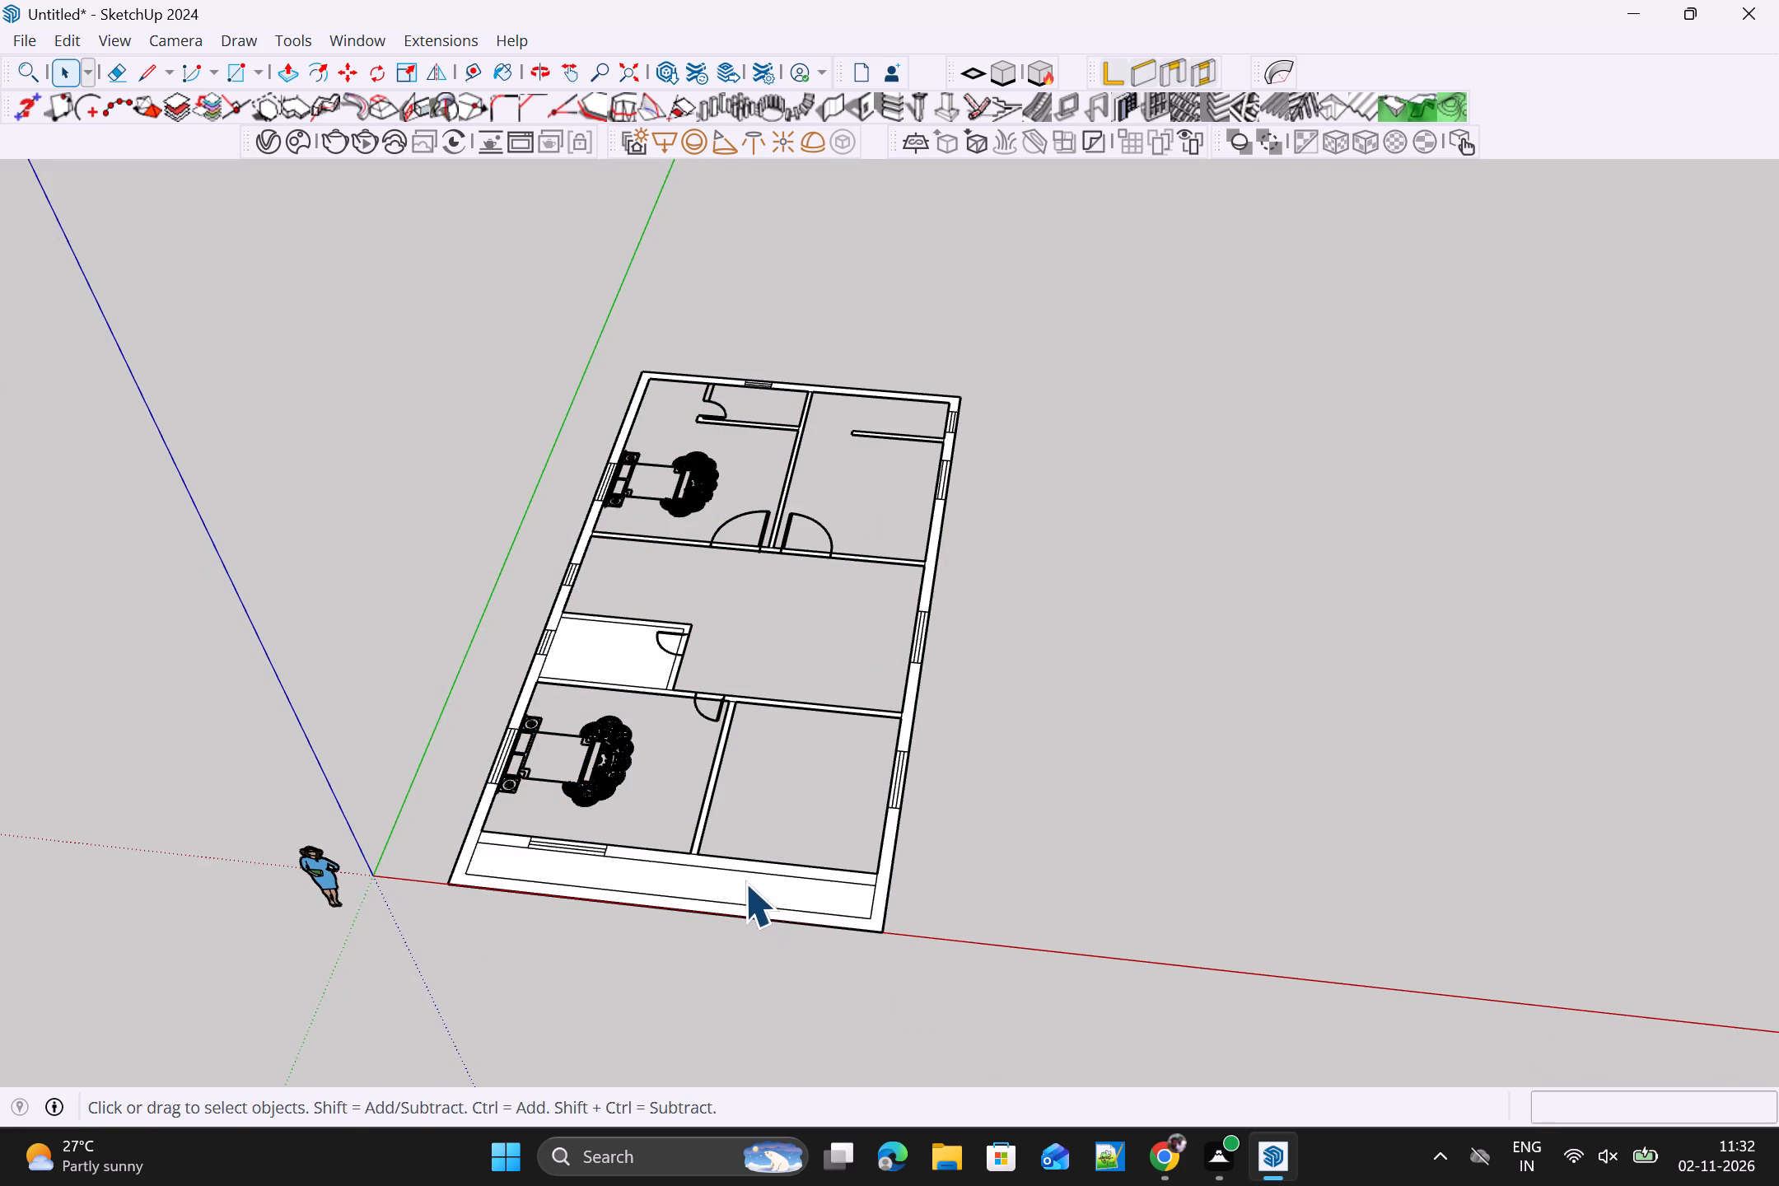
click(745, 881)
key(Delete)
click(609, 661)
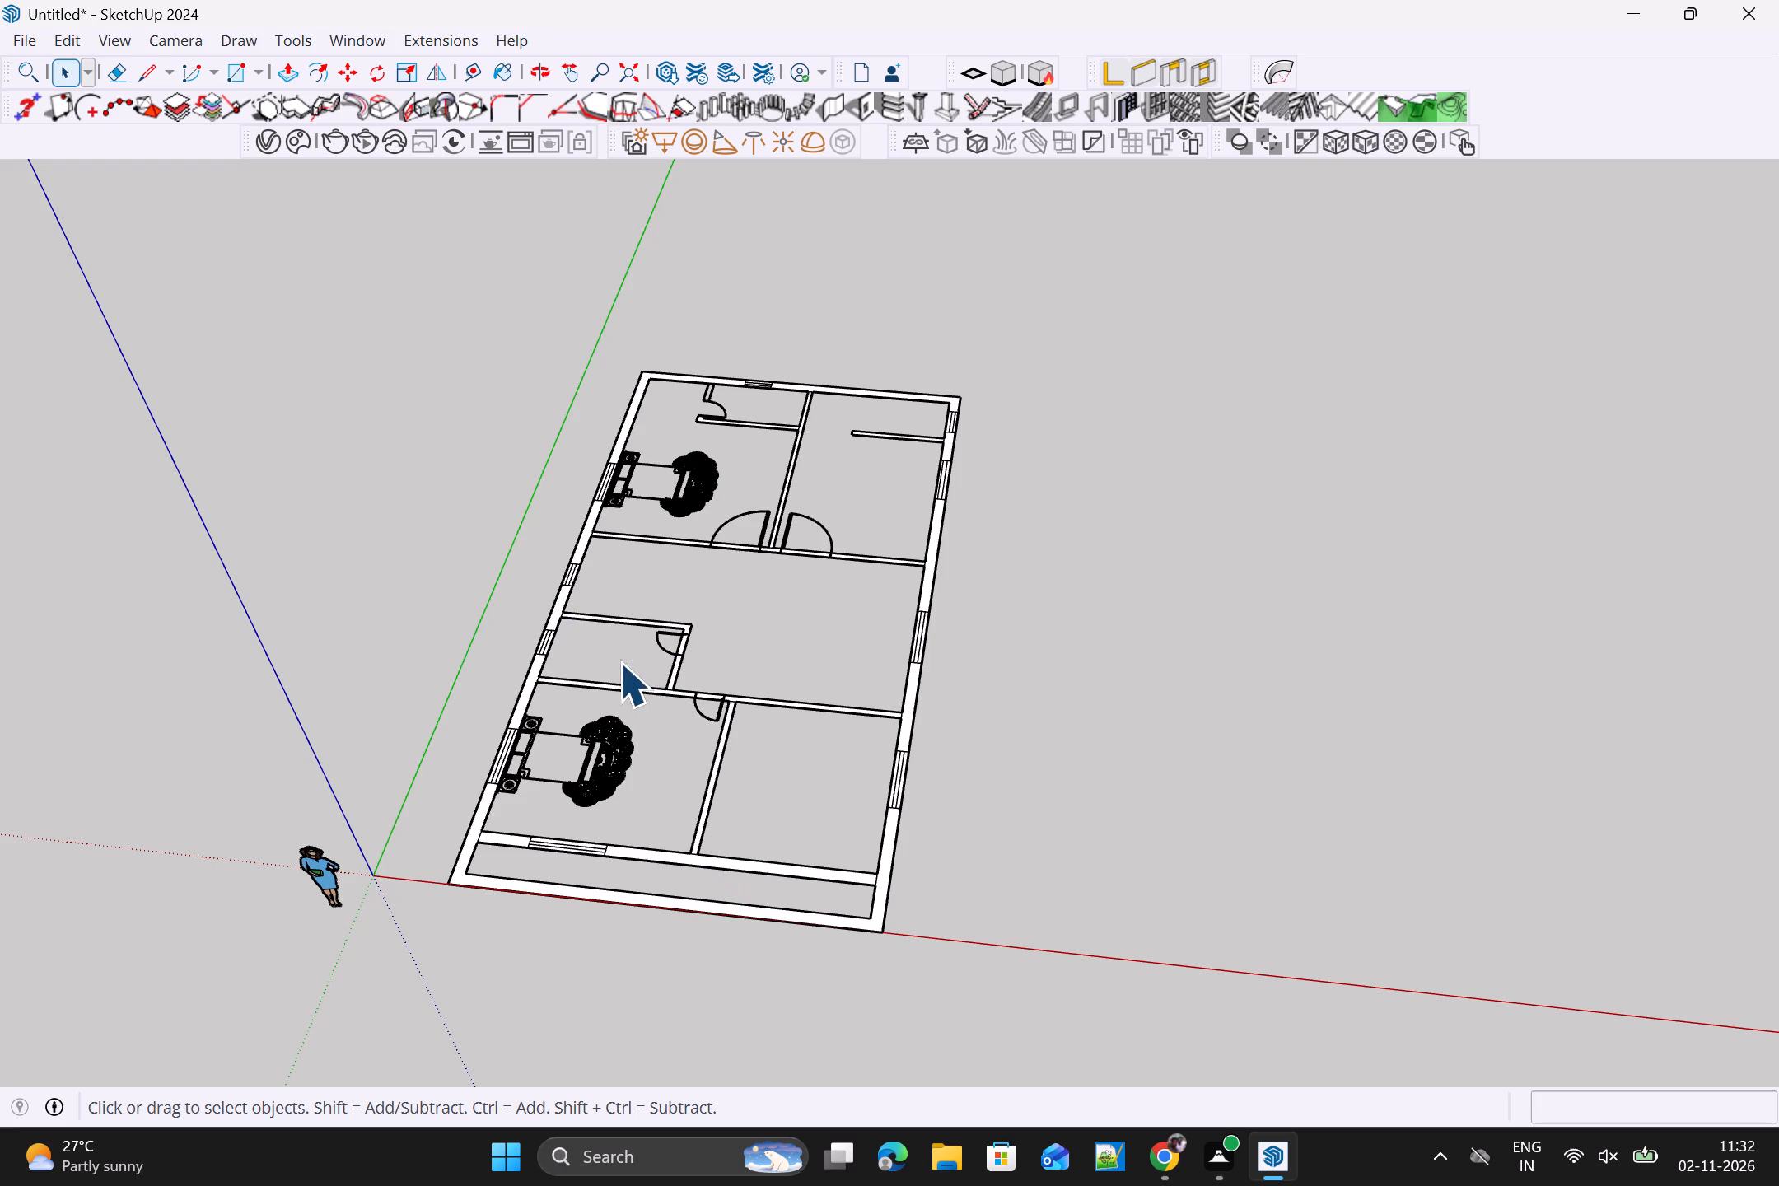
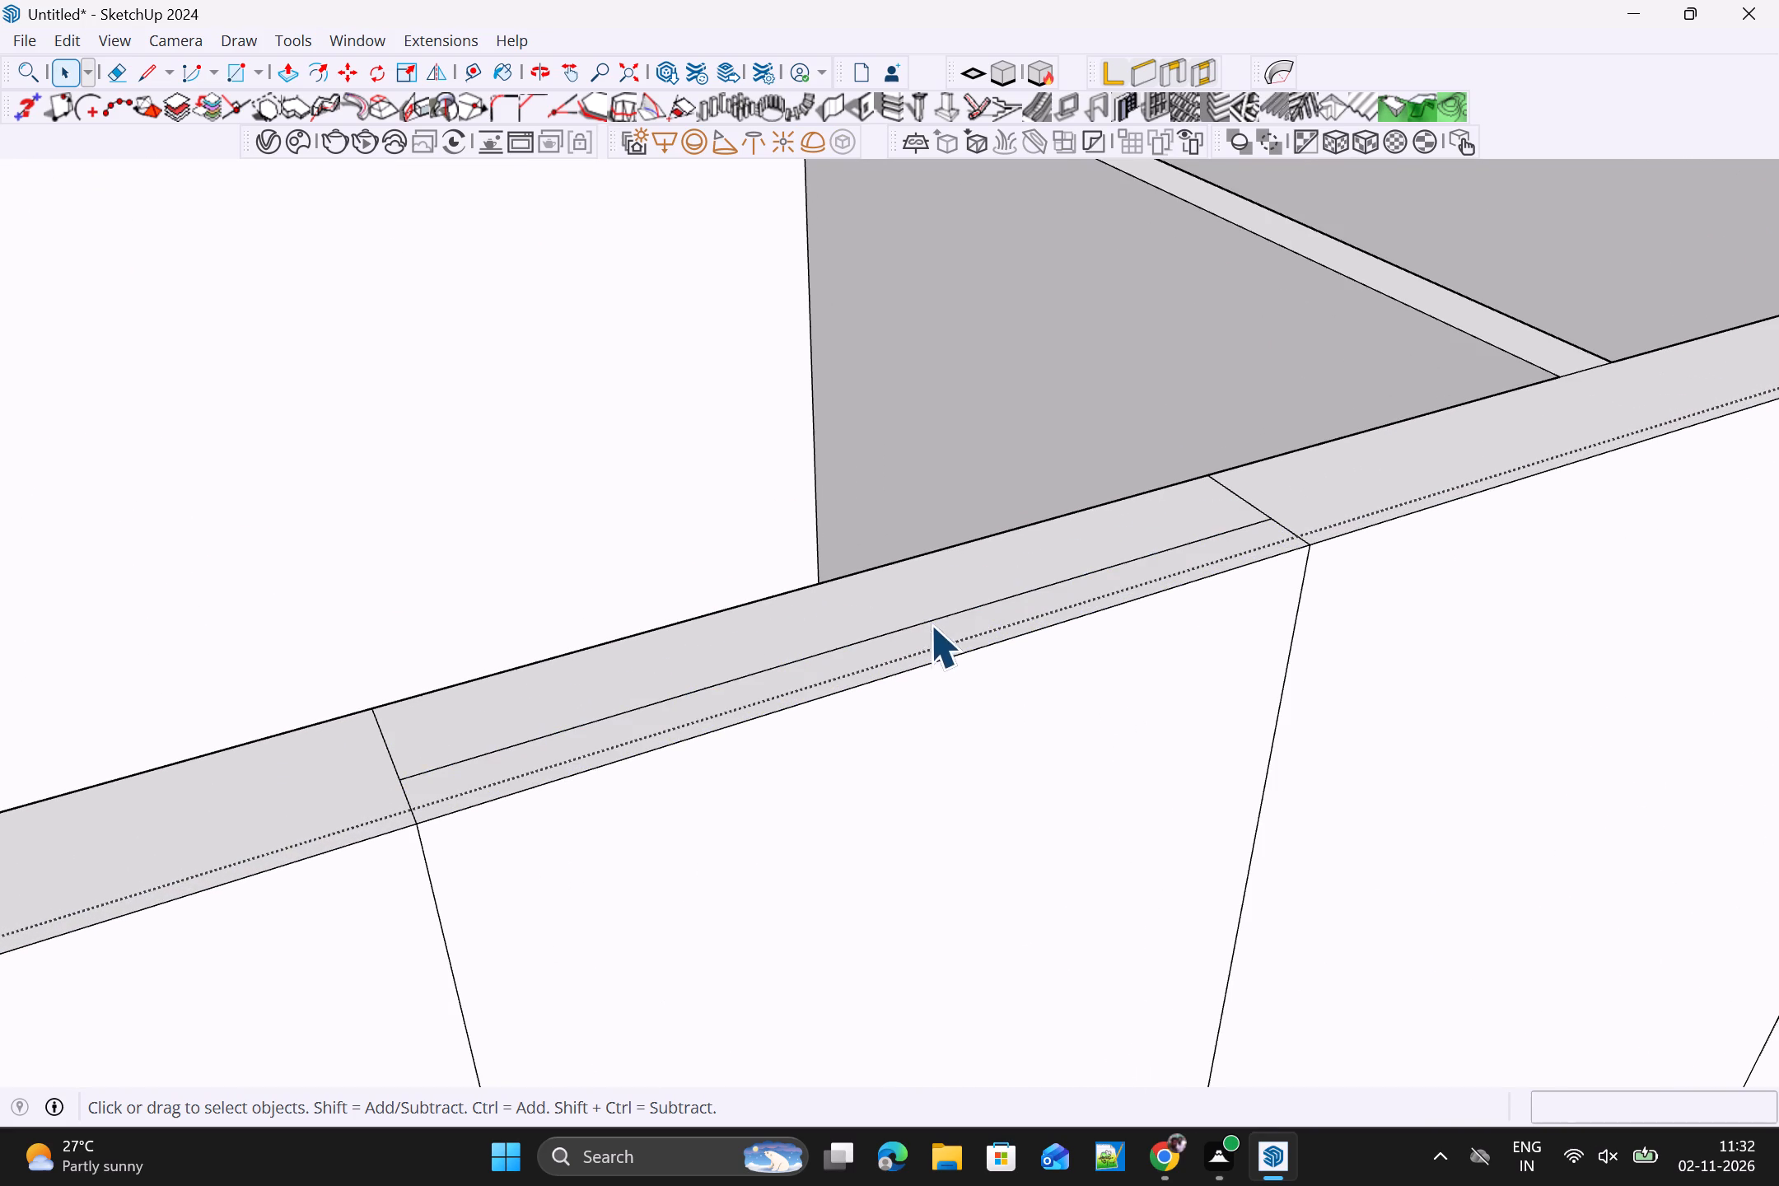
Select the stray lengthwise line inside the wall strip, between the two short cross lines marking the opening.
click(922, 613)
click(923, 621)
click(923, 623)
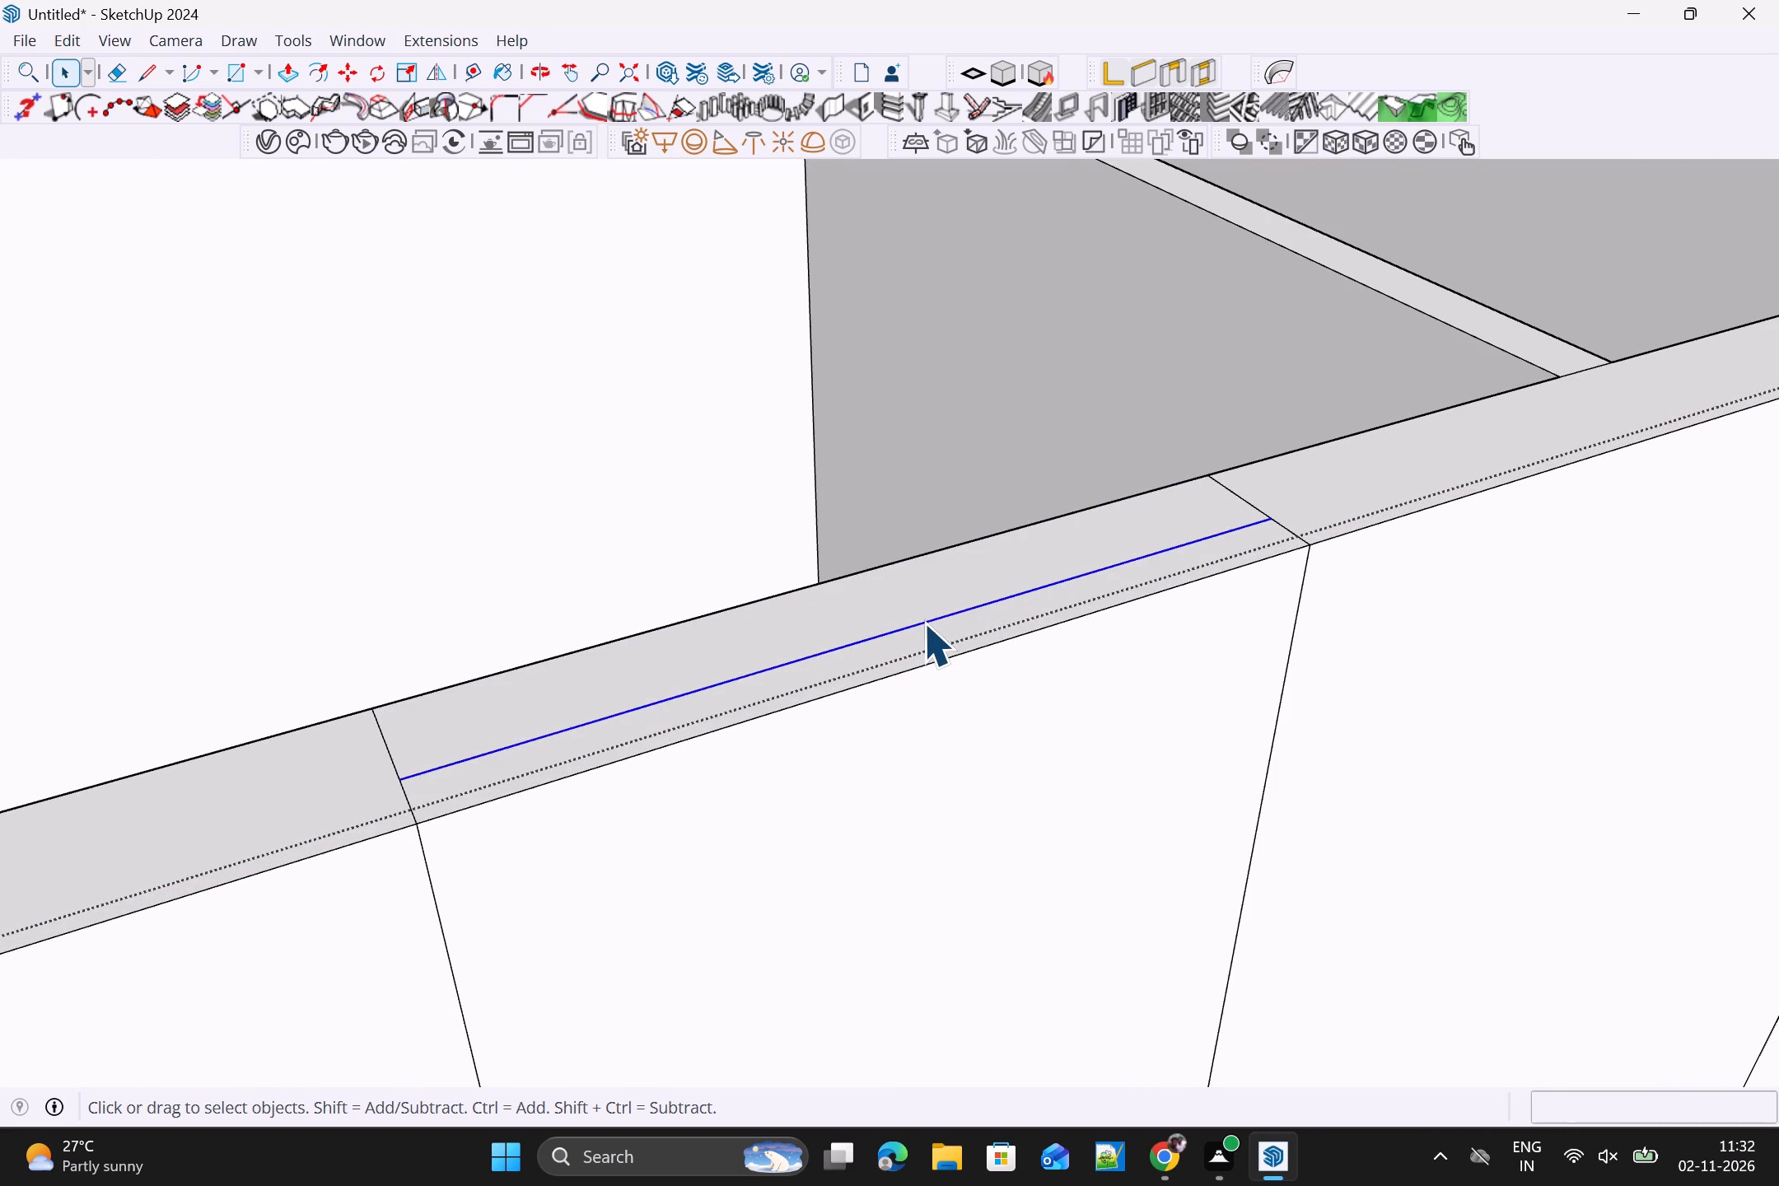
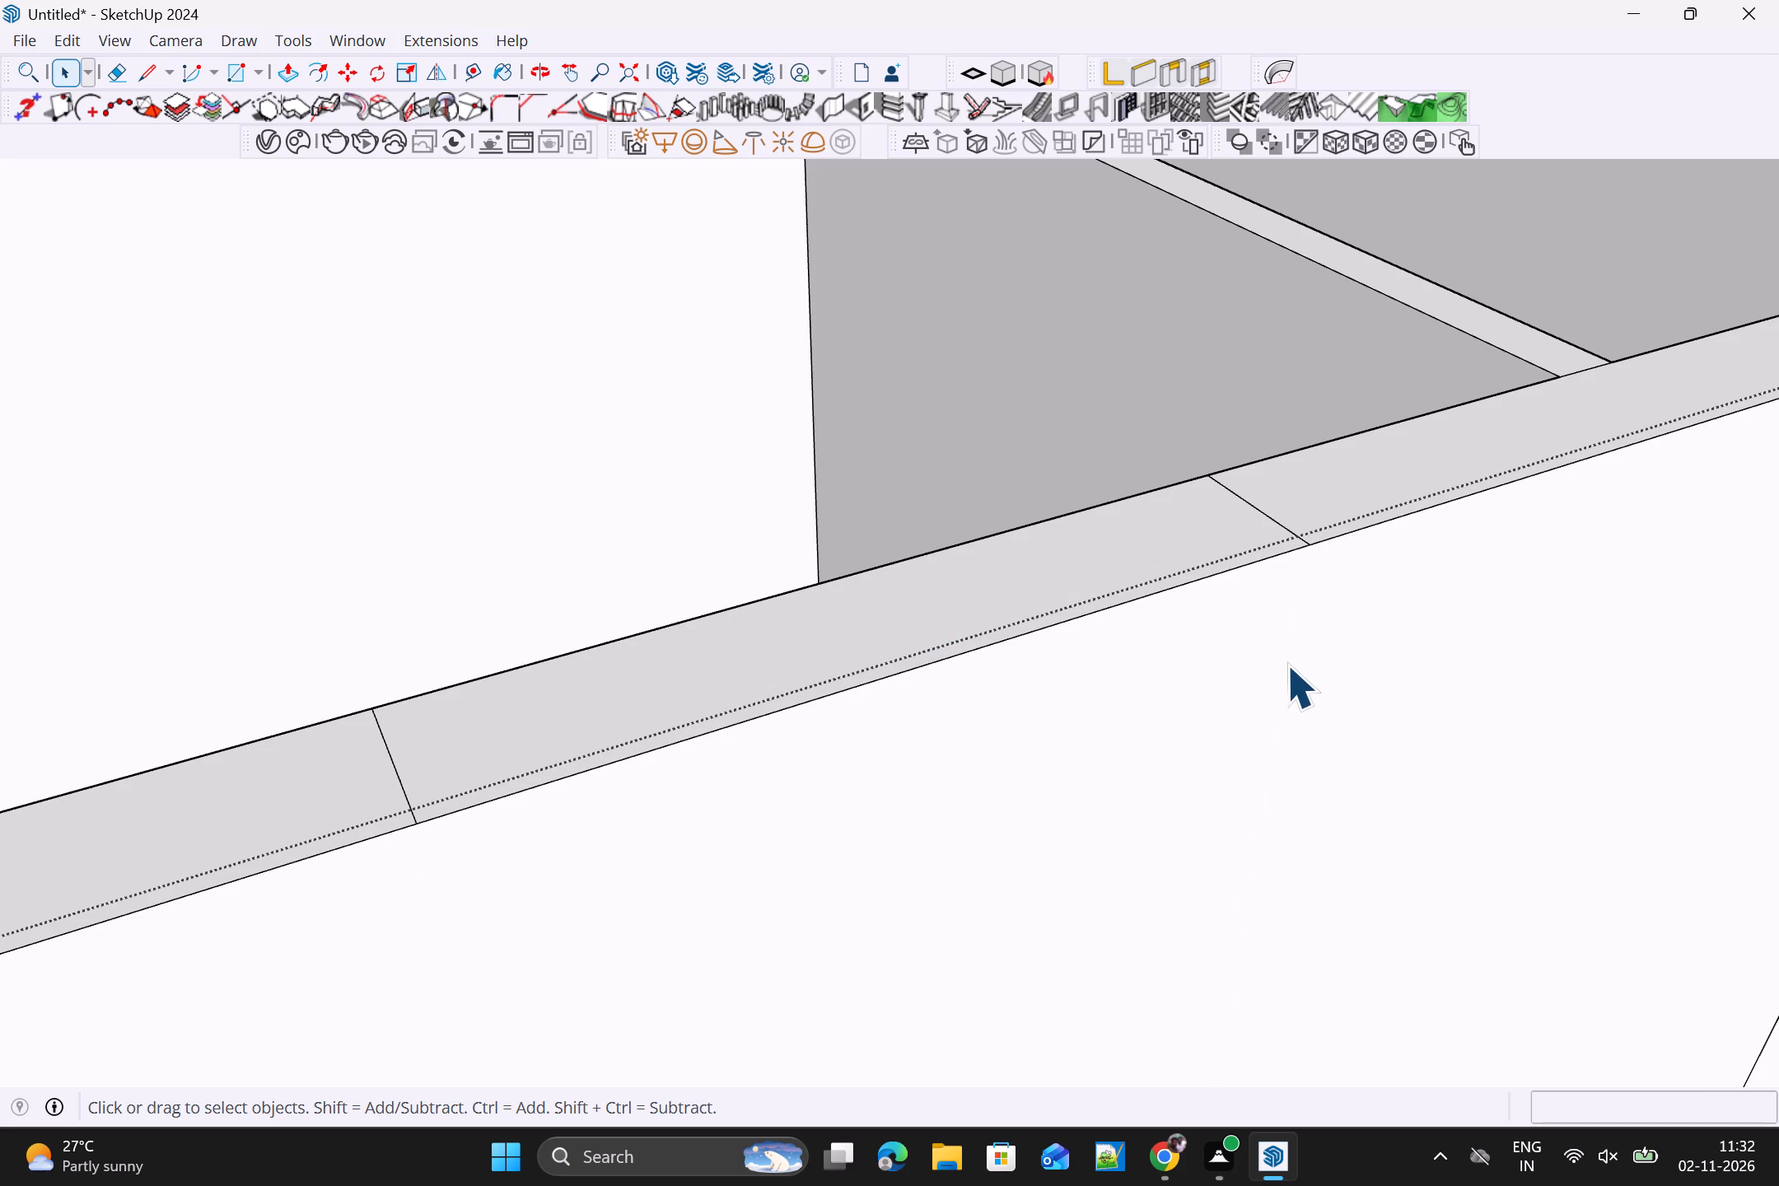
Select the short cross line in the outer wall strip, at the end of the opening nearest the diagonal partition wall.
scroll(1297, 684, down, 4)
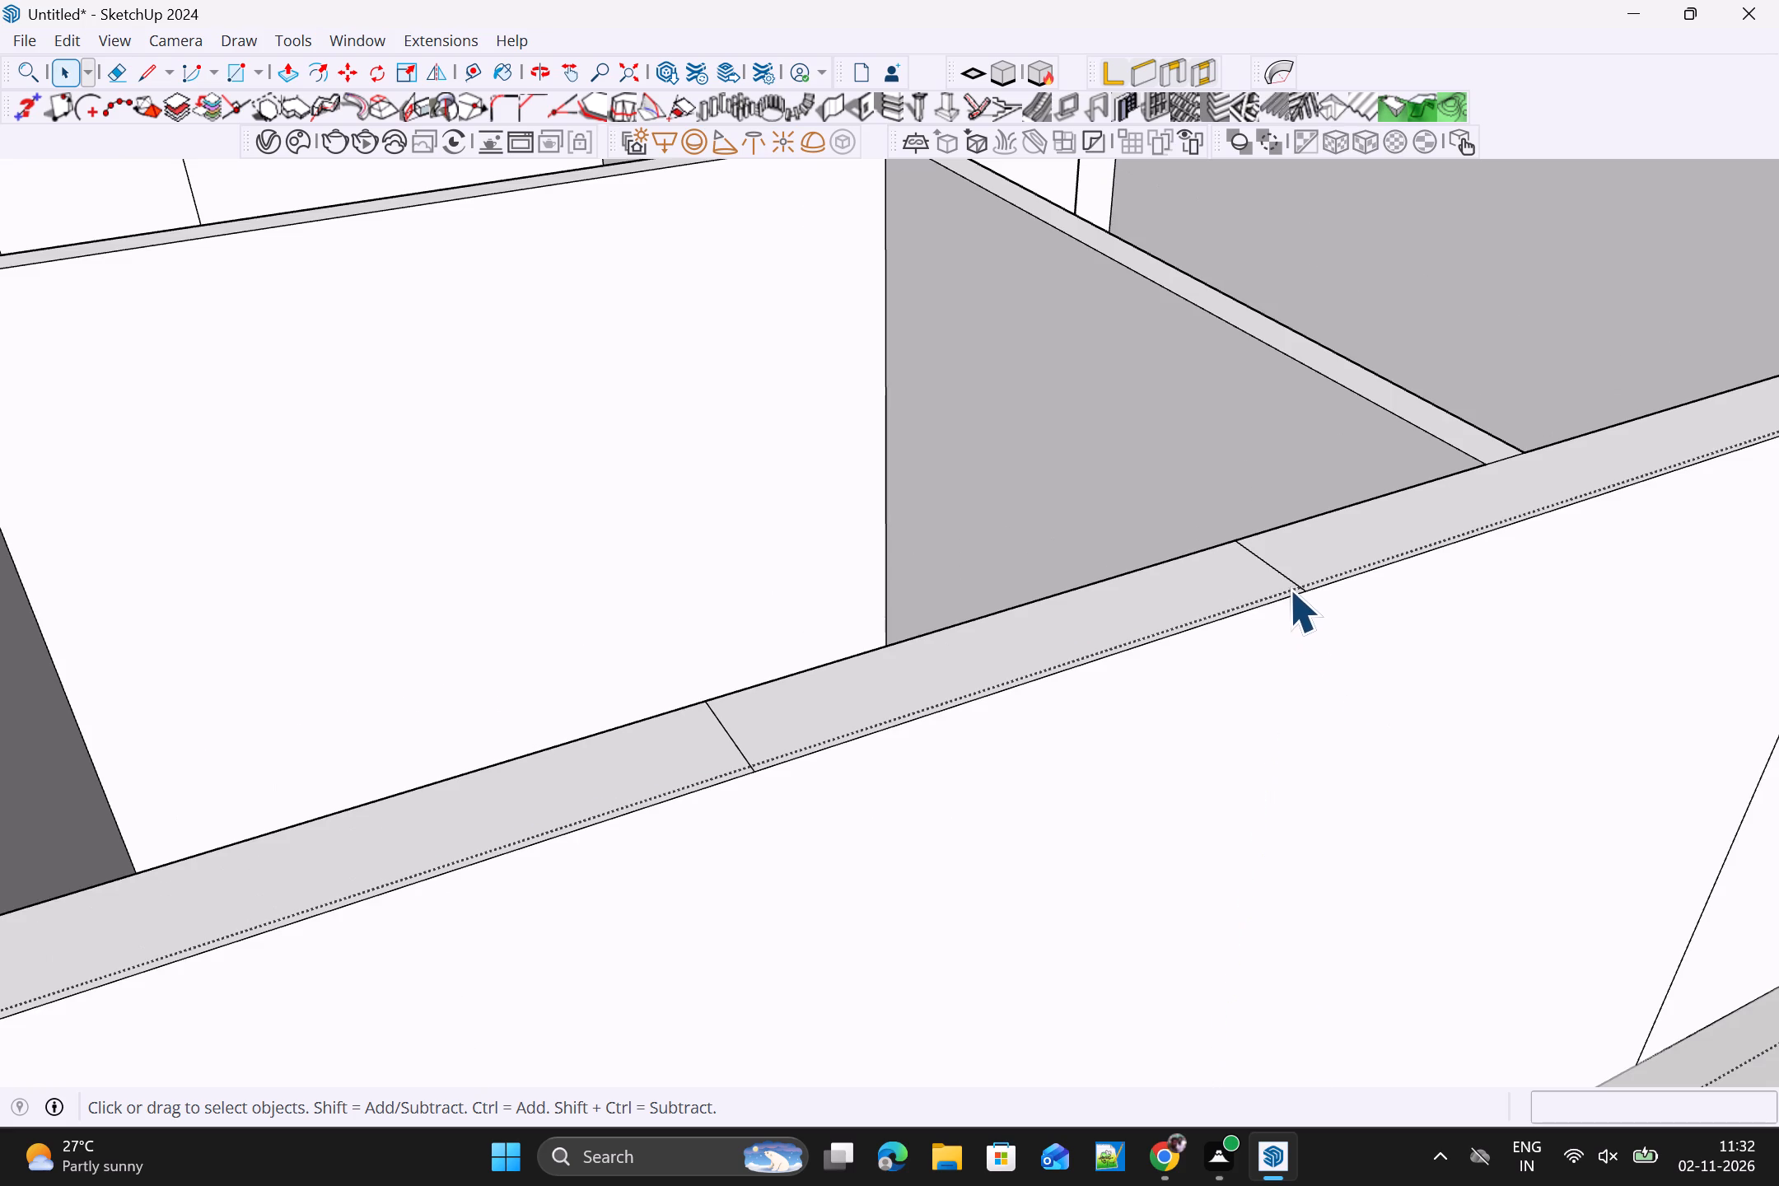
click(1277, 568)
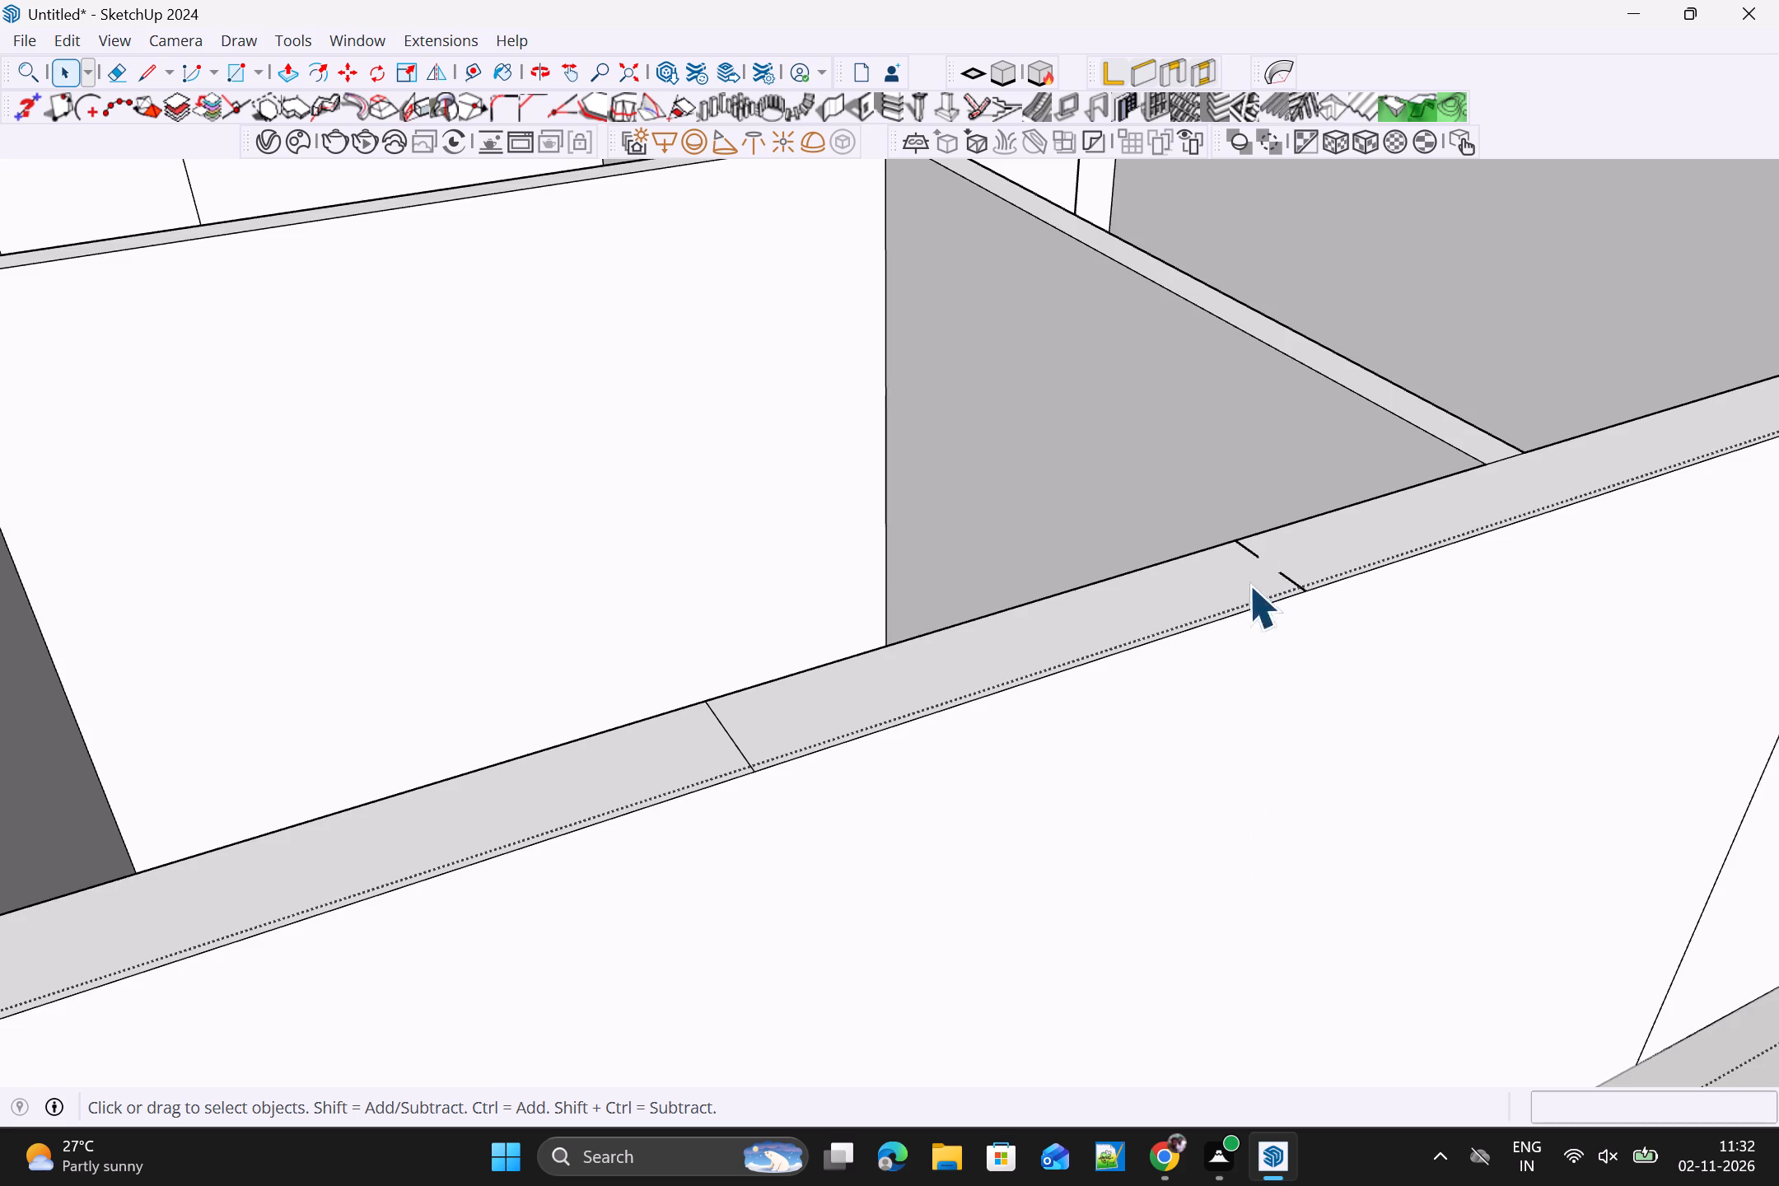
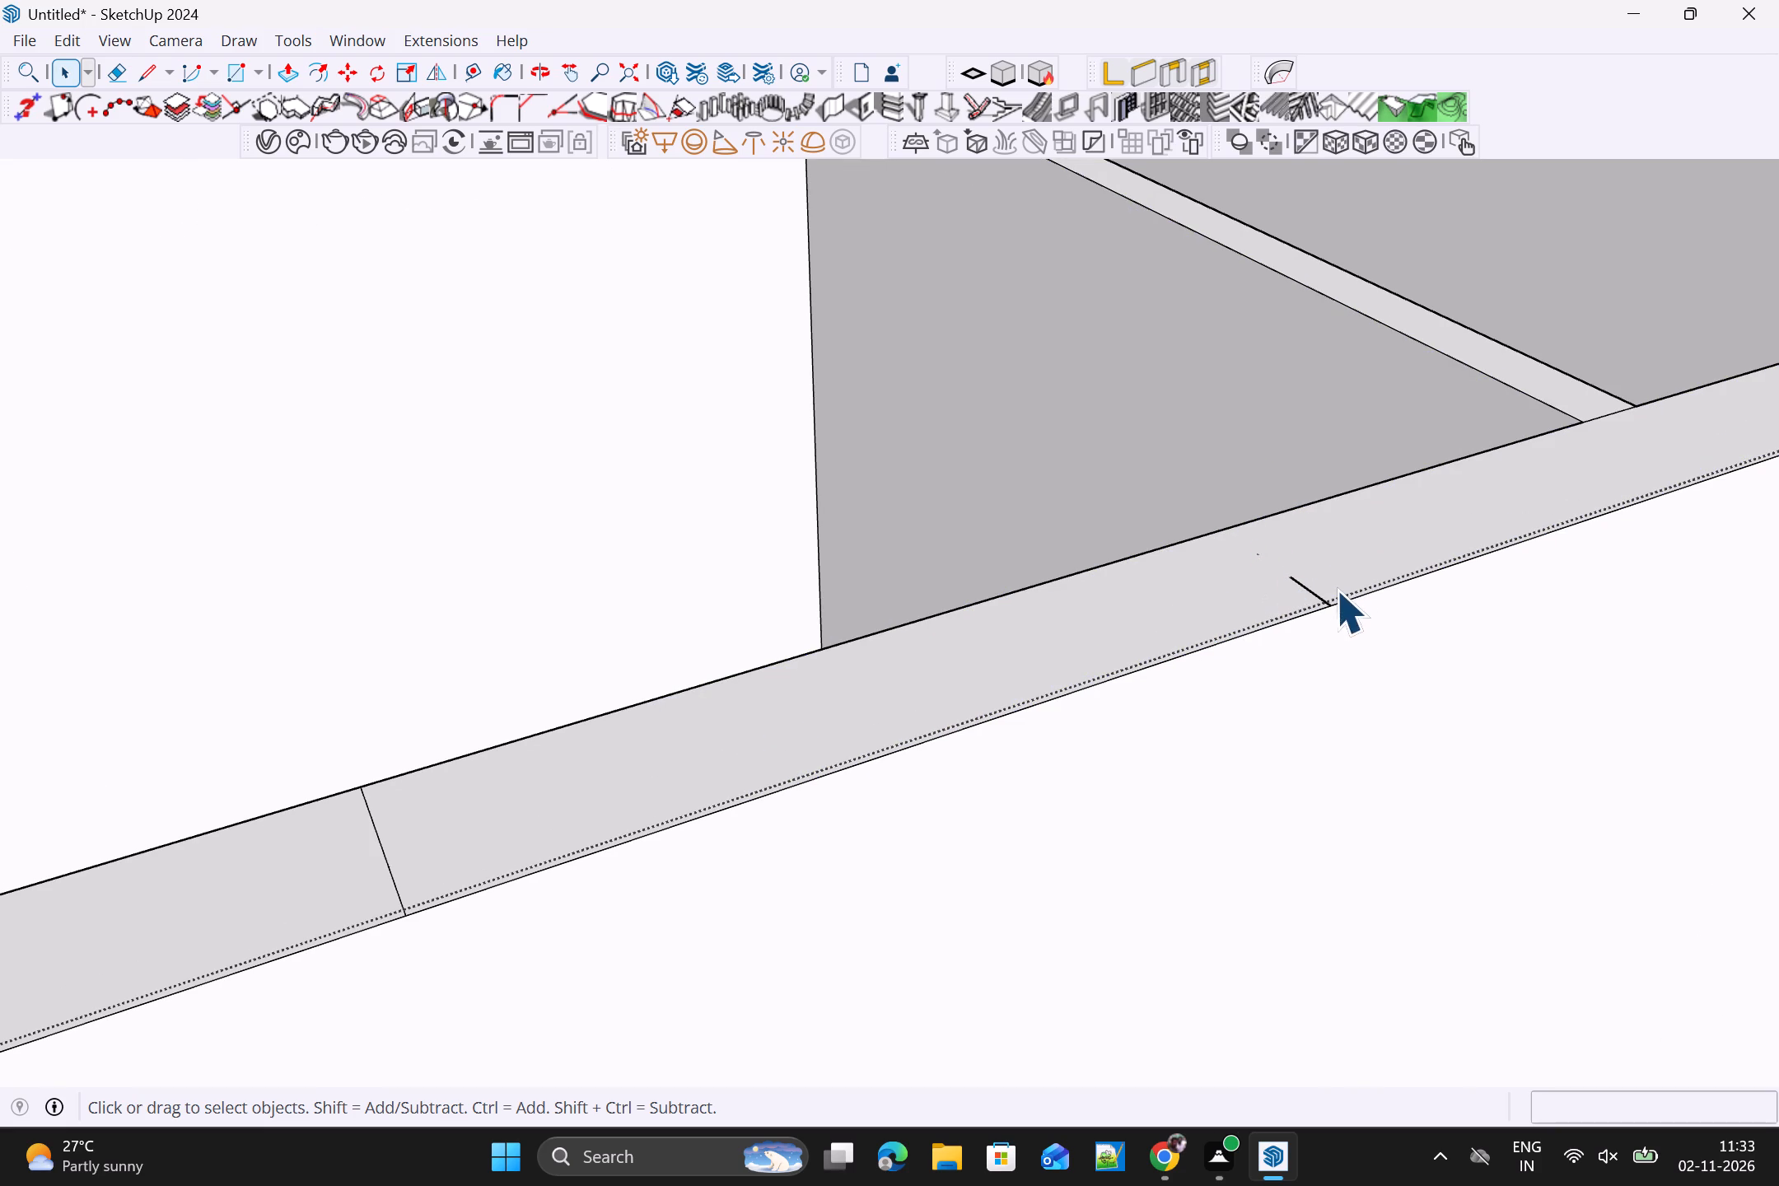
Delete the remaining short cross-line segment in the outer wall strip, near the diagonal partition wall.
click(1314, 590)
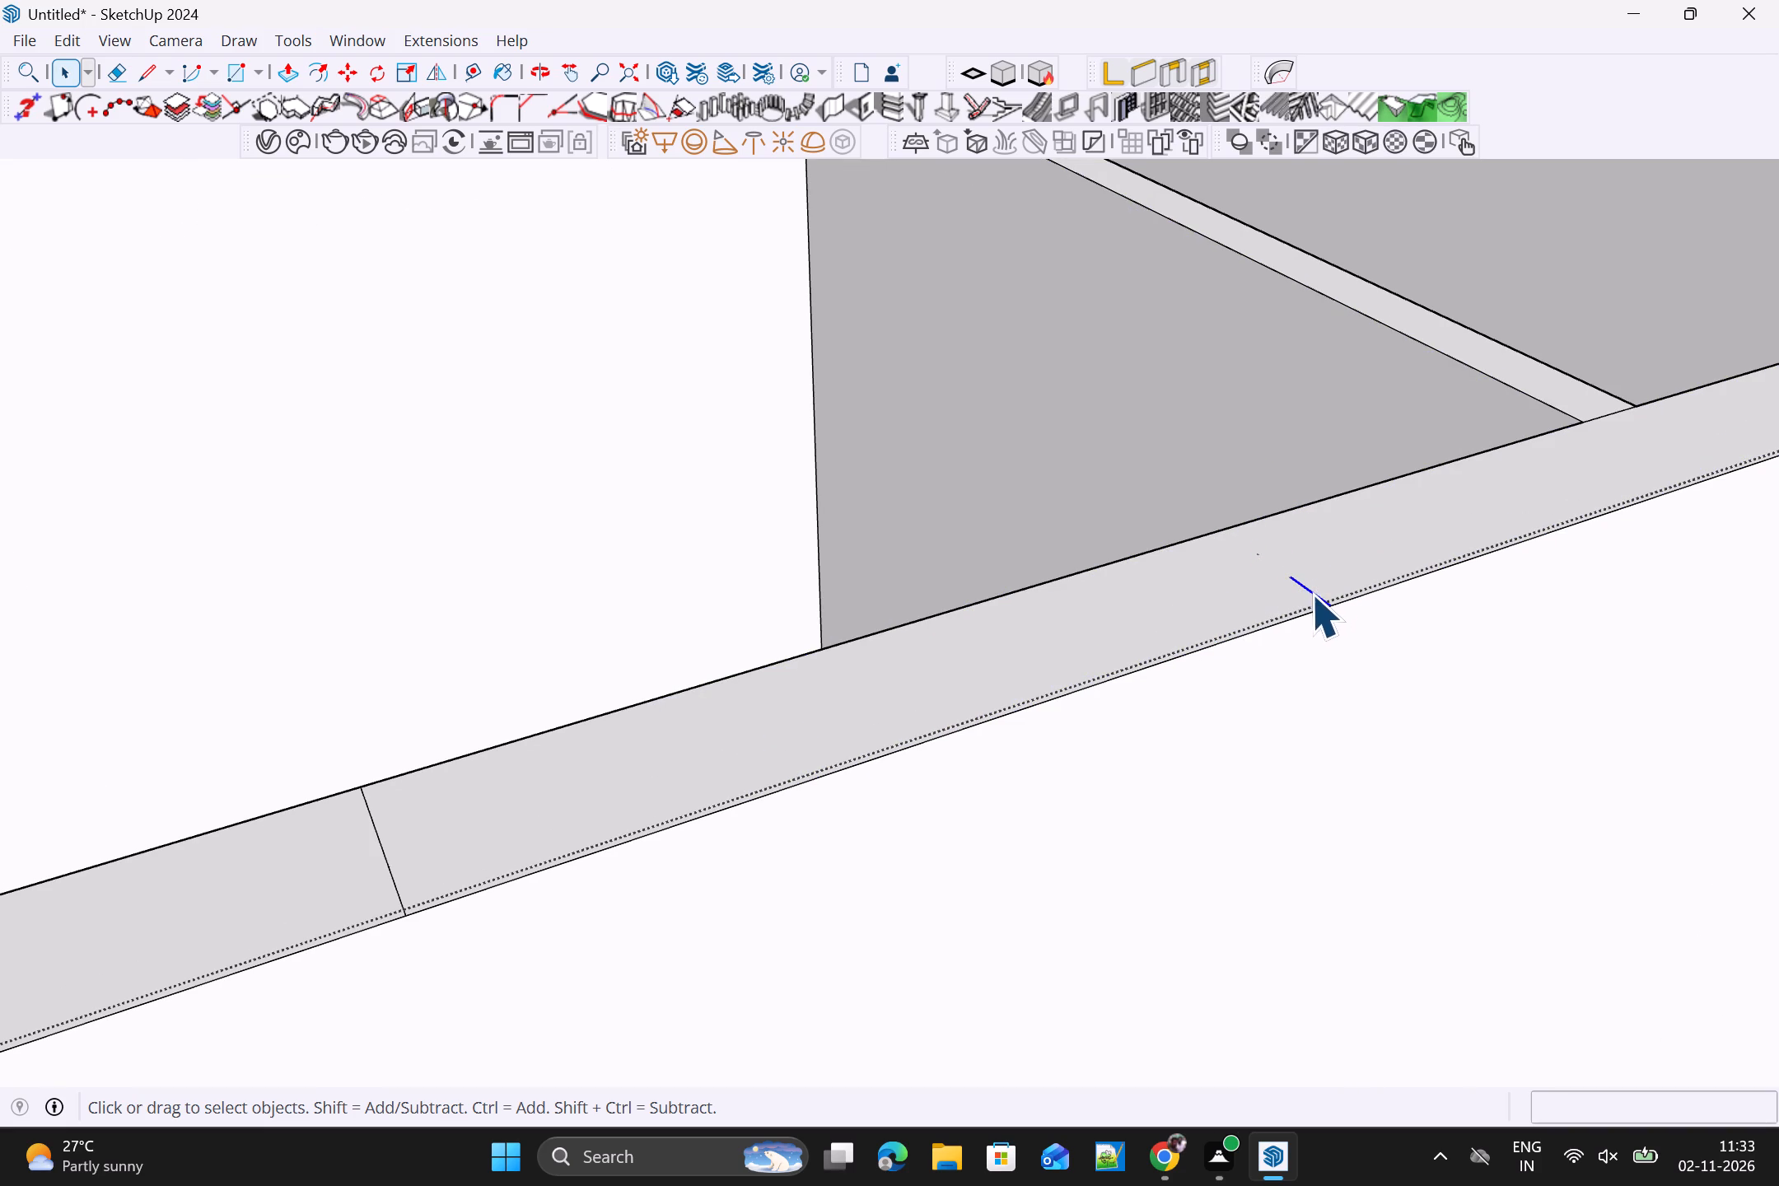
click(1311, 594)
key(Delete)
Delete the segments of the other cross line spanning the outer wall strip, beyond the corner of the grey room floor face.
drag(1184, 613, 616, 756)
click(381, 833)
key(Delete)
click(367, 815)
key(Delete)
double_click(390, 891)
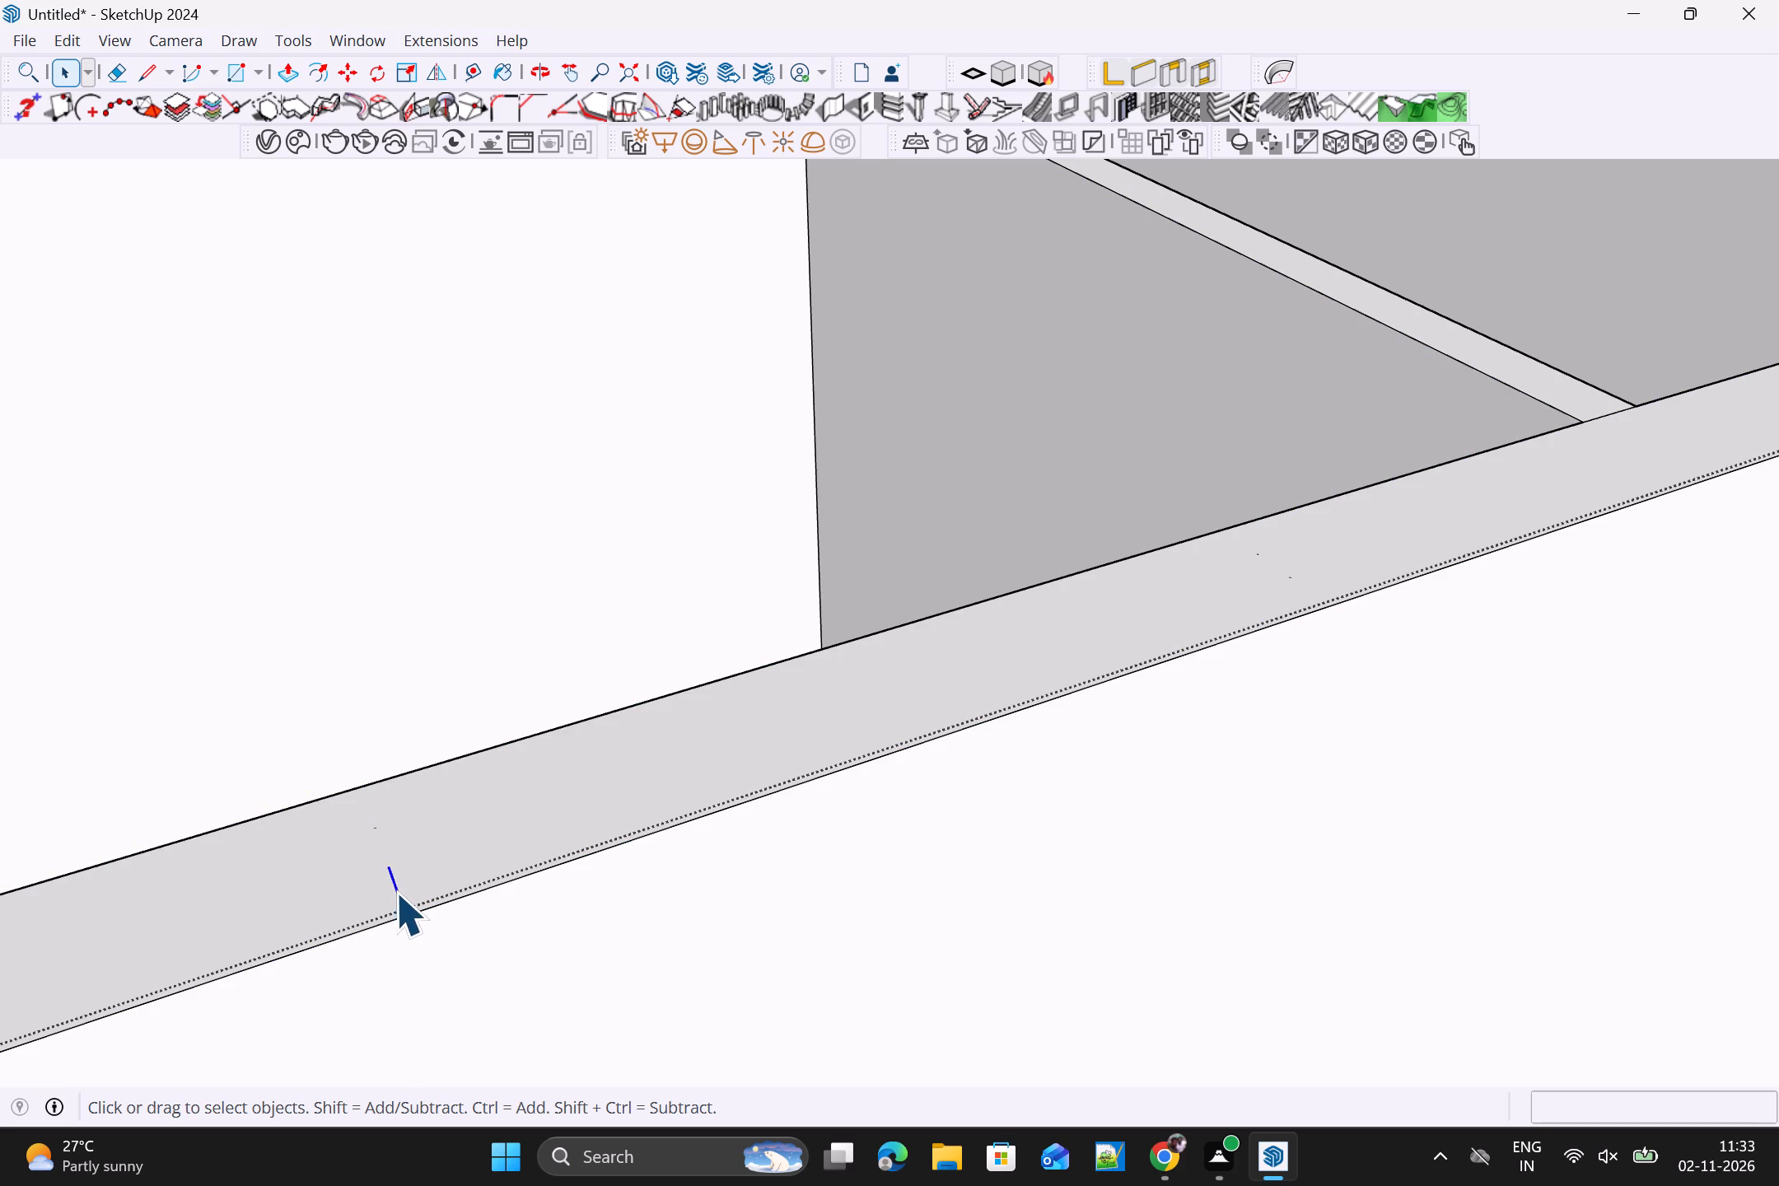
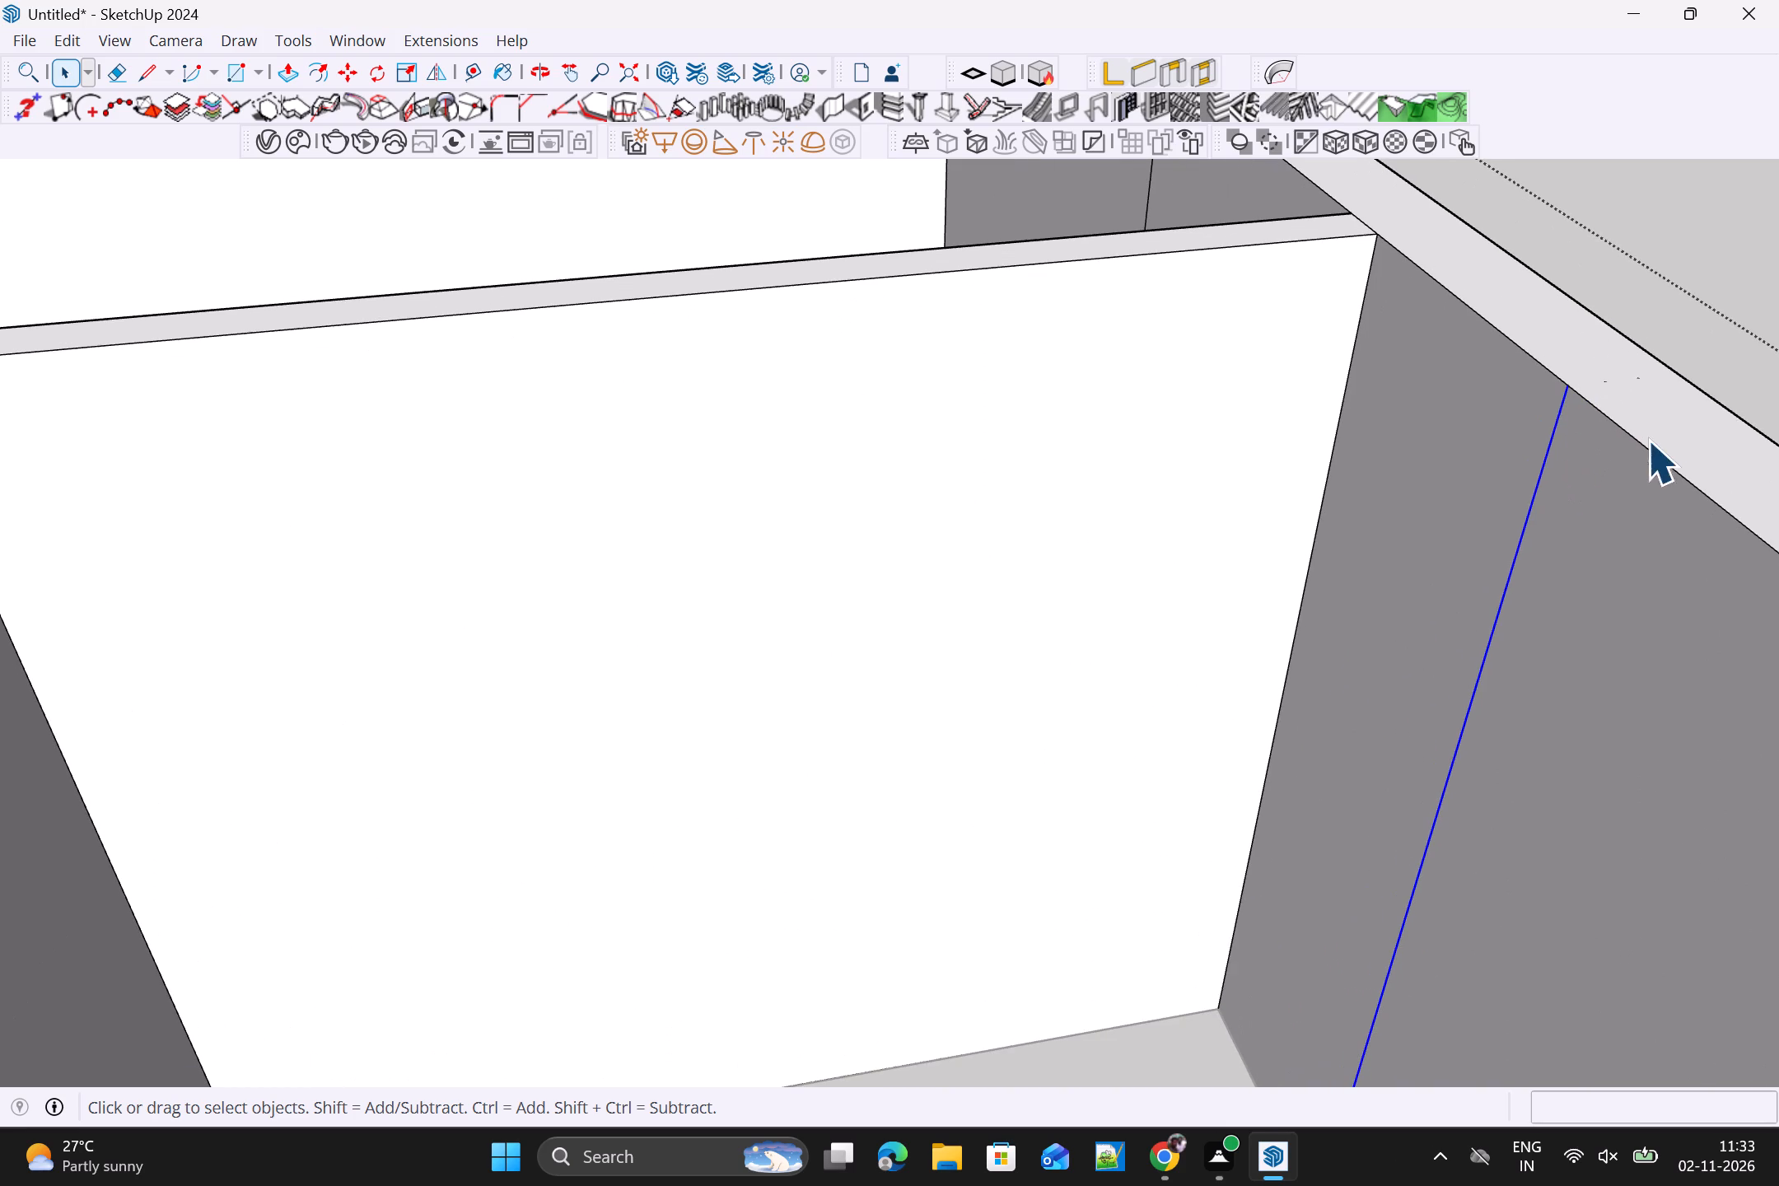
Select the tiny stray line fragments on the top face of the outer wall, beyond the white partition wall's corner.
drag(1576, 386, 1677, 369)
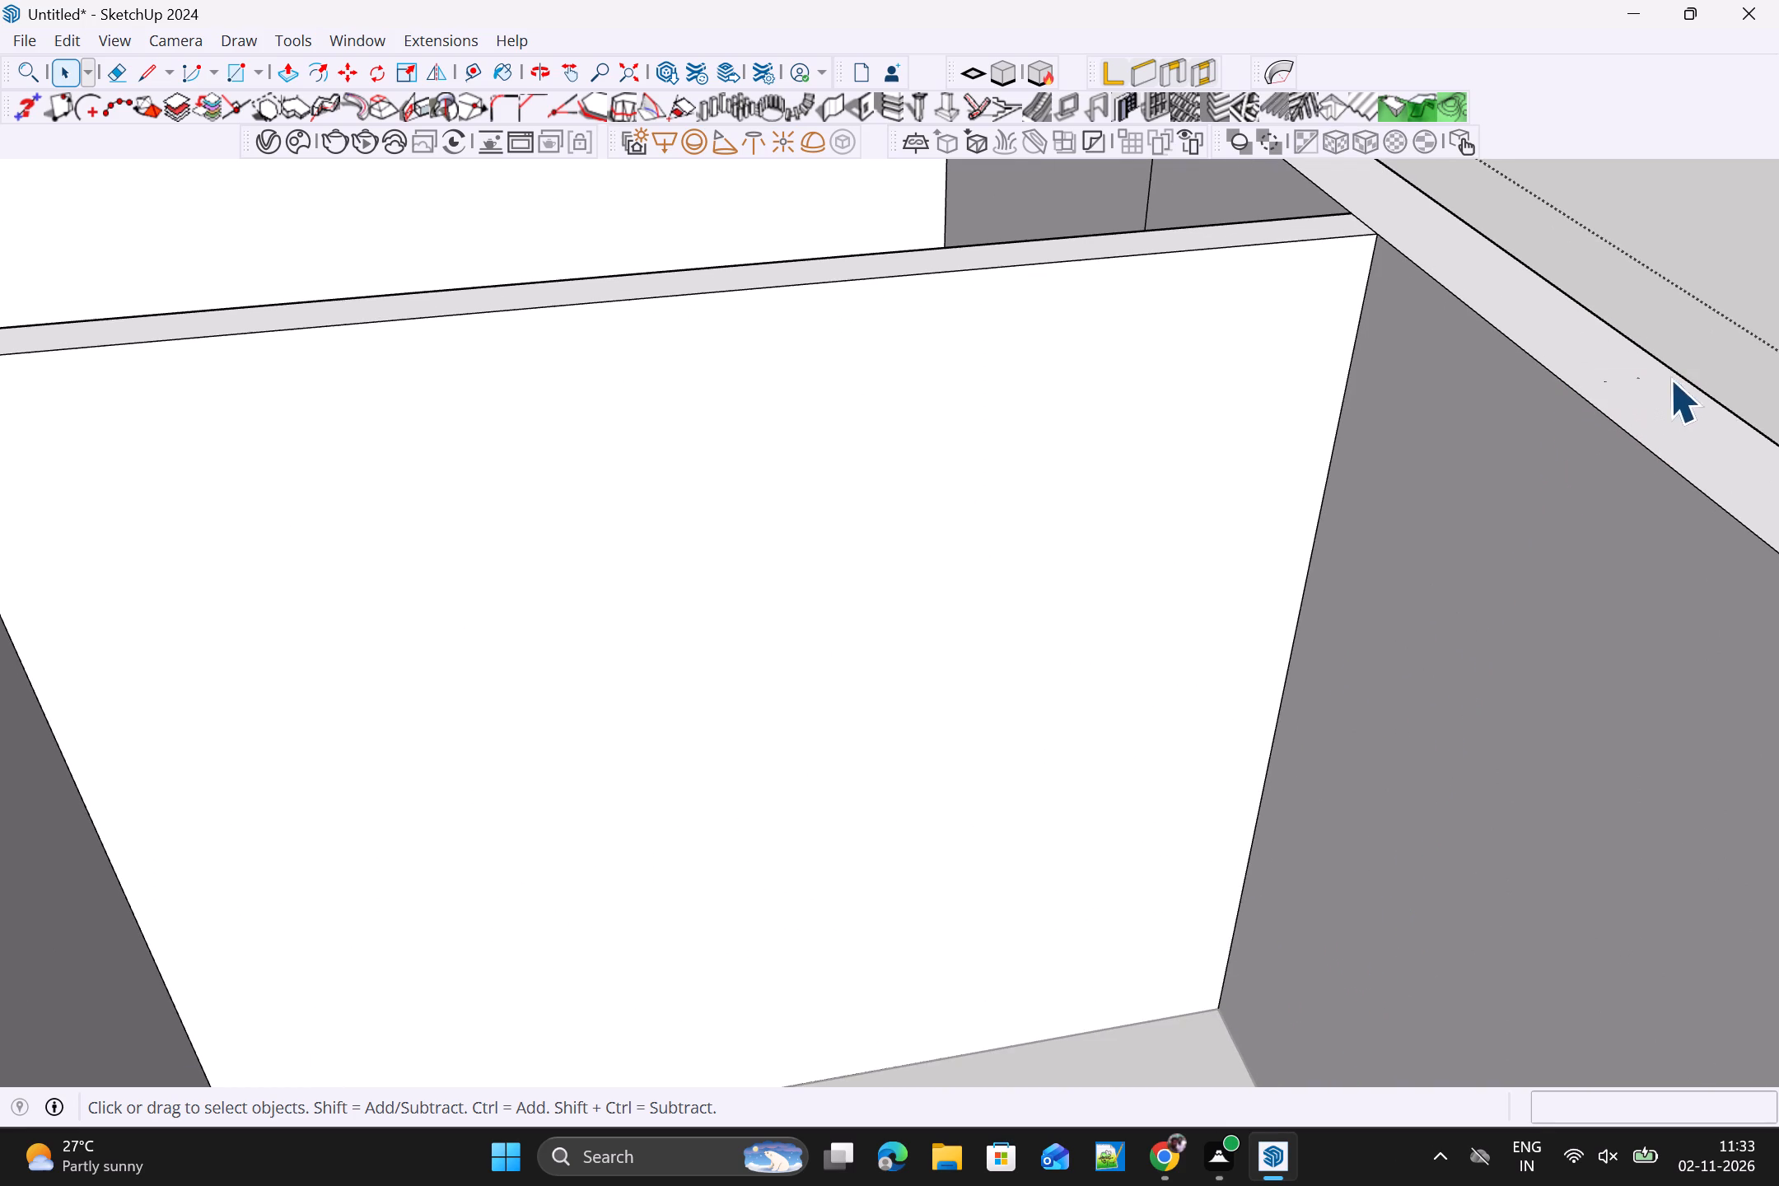
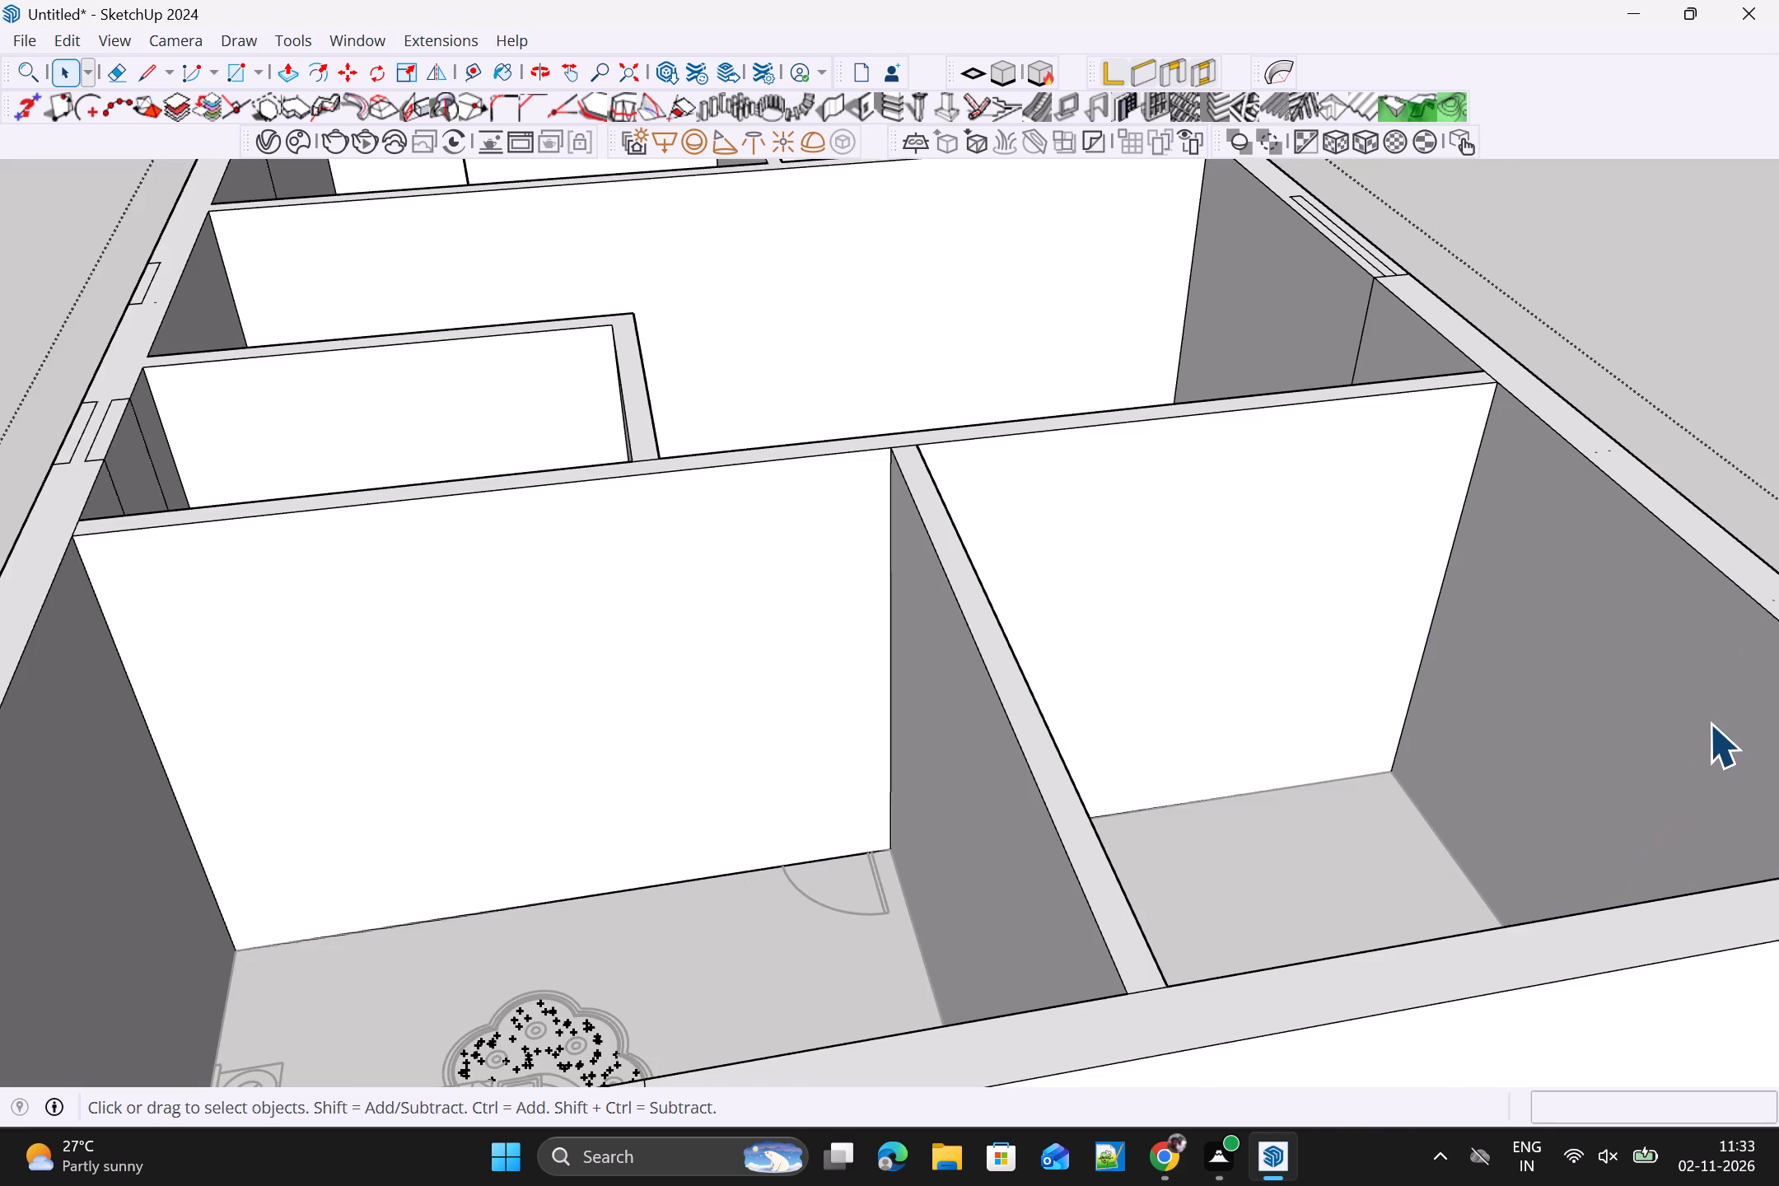
Leave the wall group's editing mode and select the whole wall group from outside the building.
scroll(1664, 760, down, 10)
middle_drag(1662, 774, 819, 713)
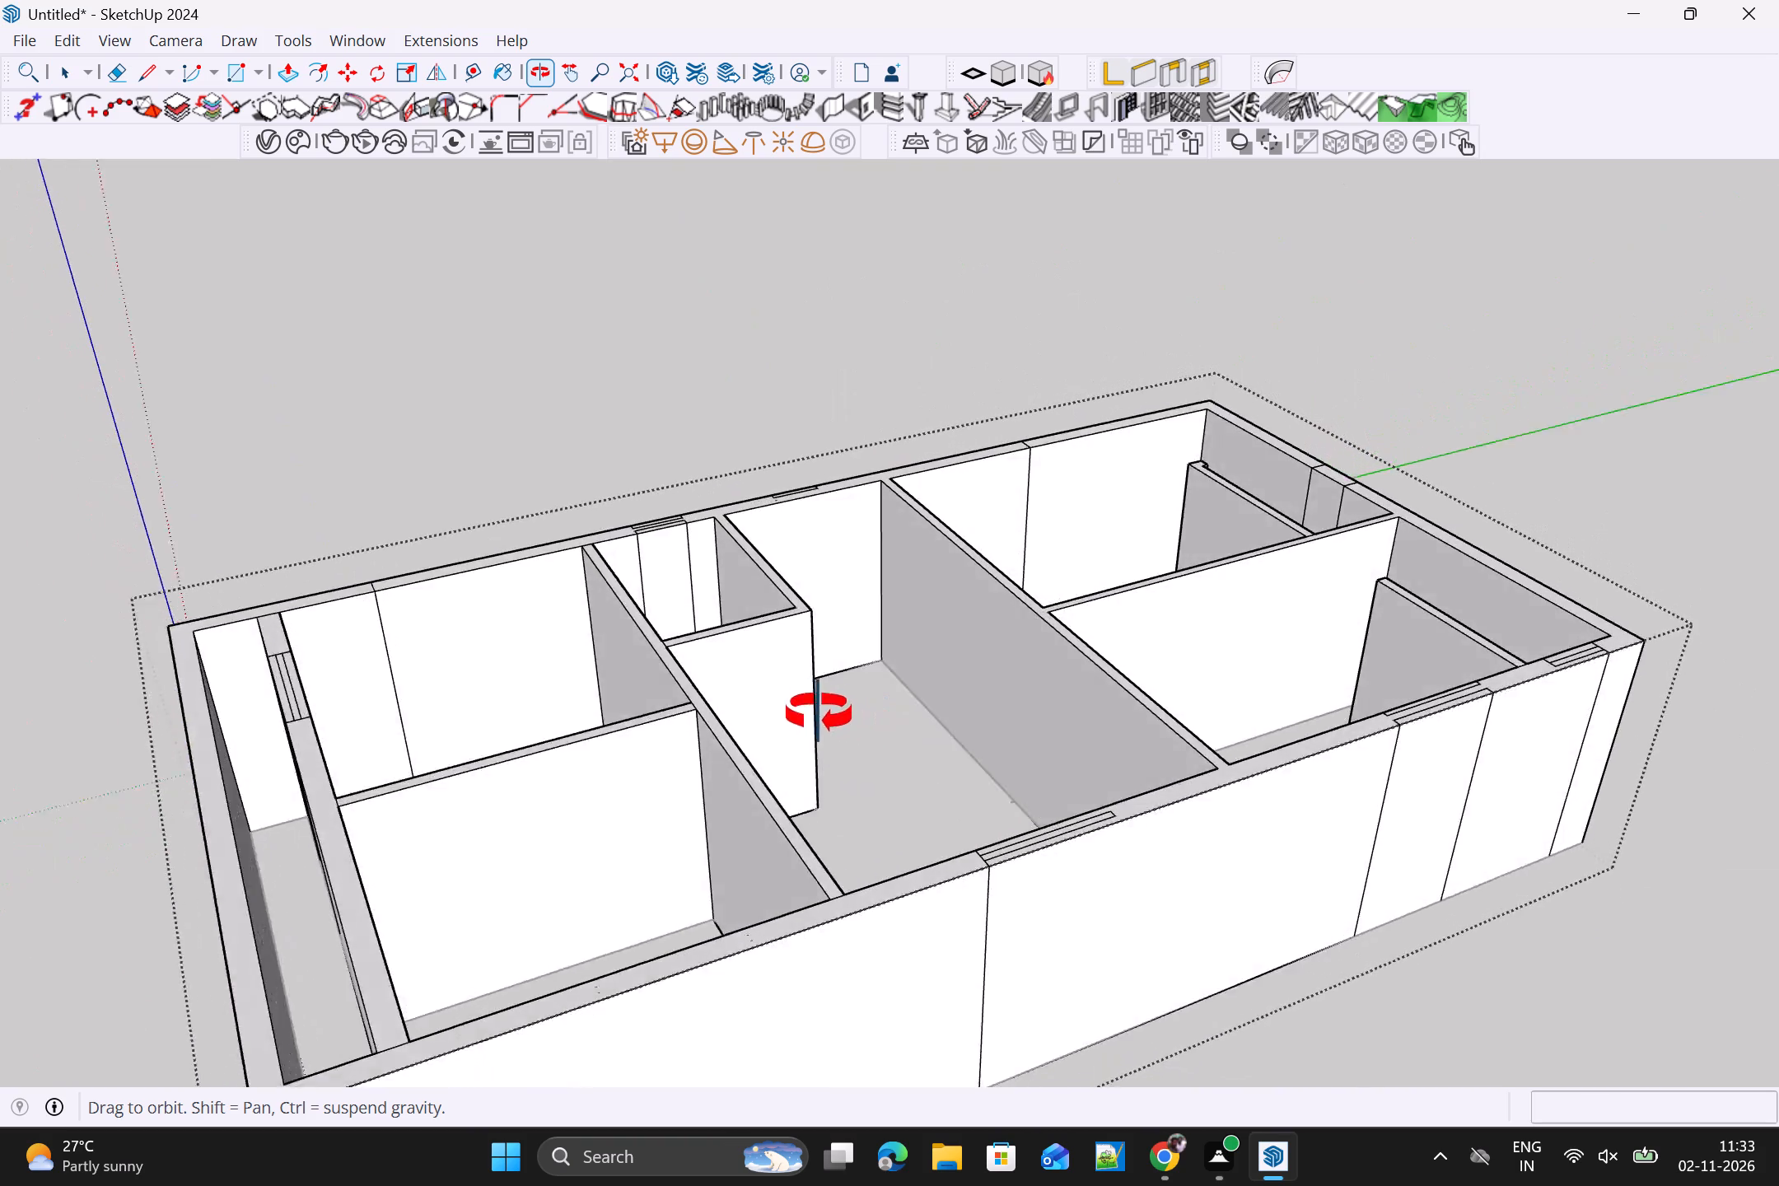
middle_drag(819, 713, 792, 726)
scroll(759, 719, up, 1)
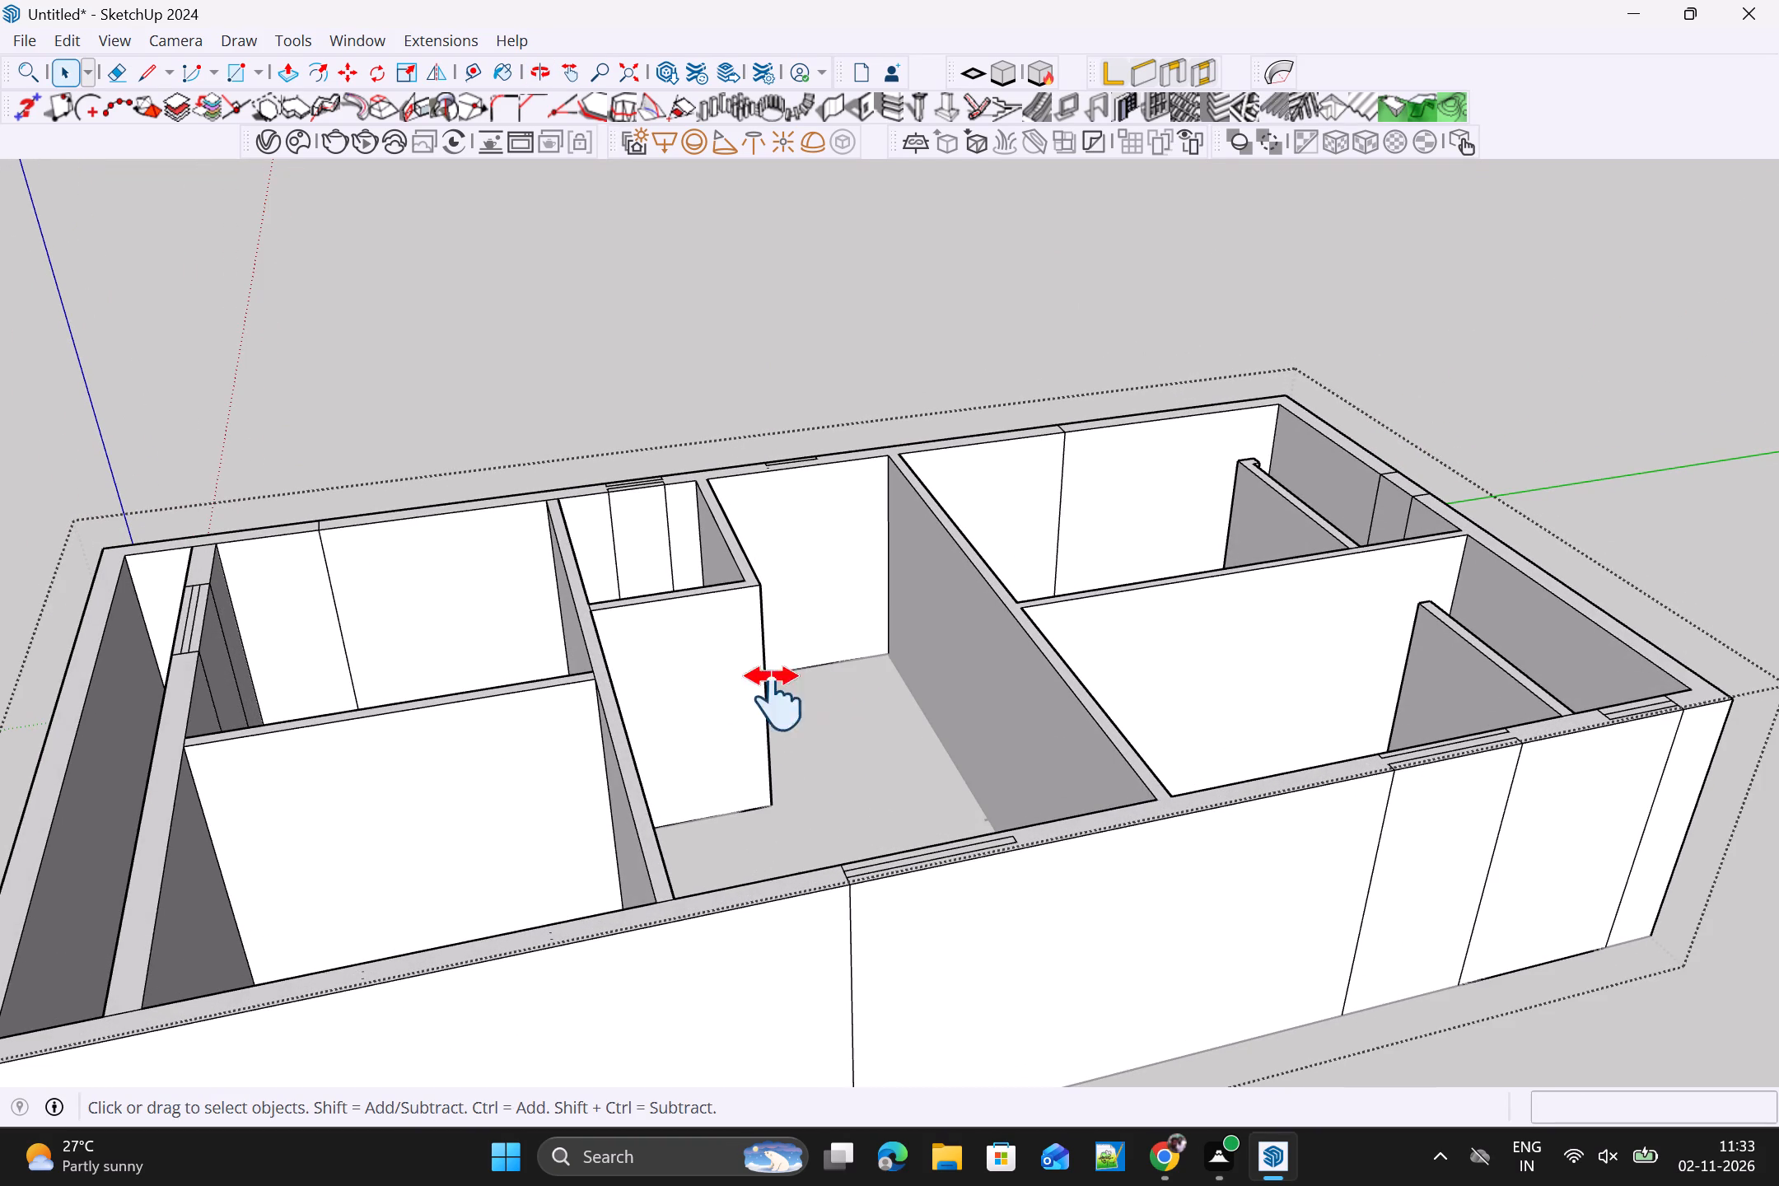
shift+middle_drag(774, 698, 1015, 466)
scroll(791, 694, up, 2)
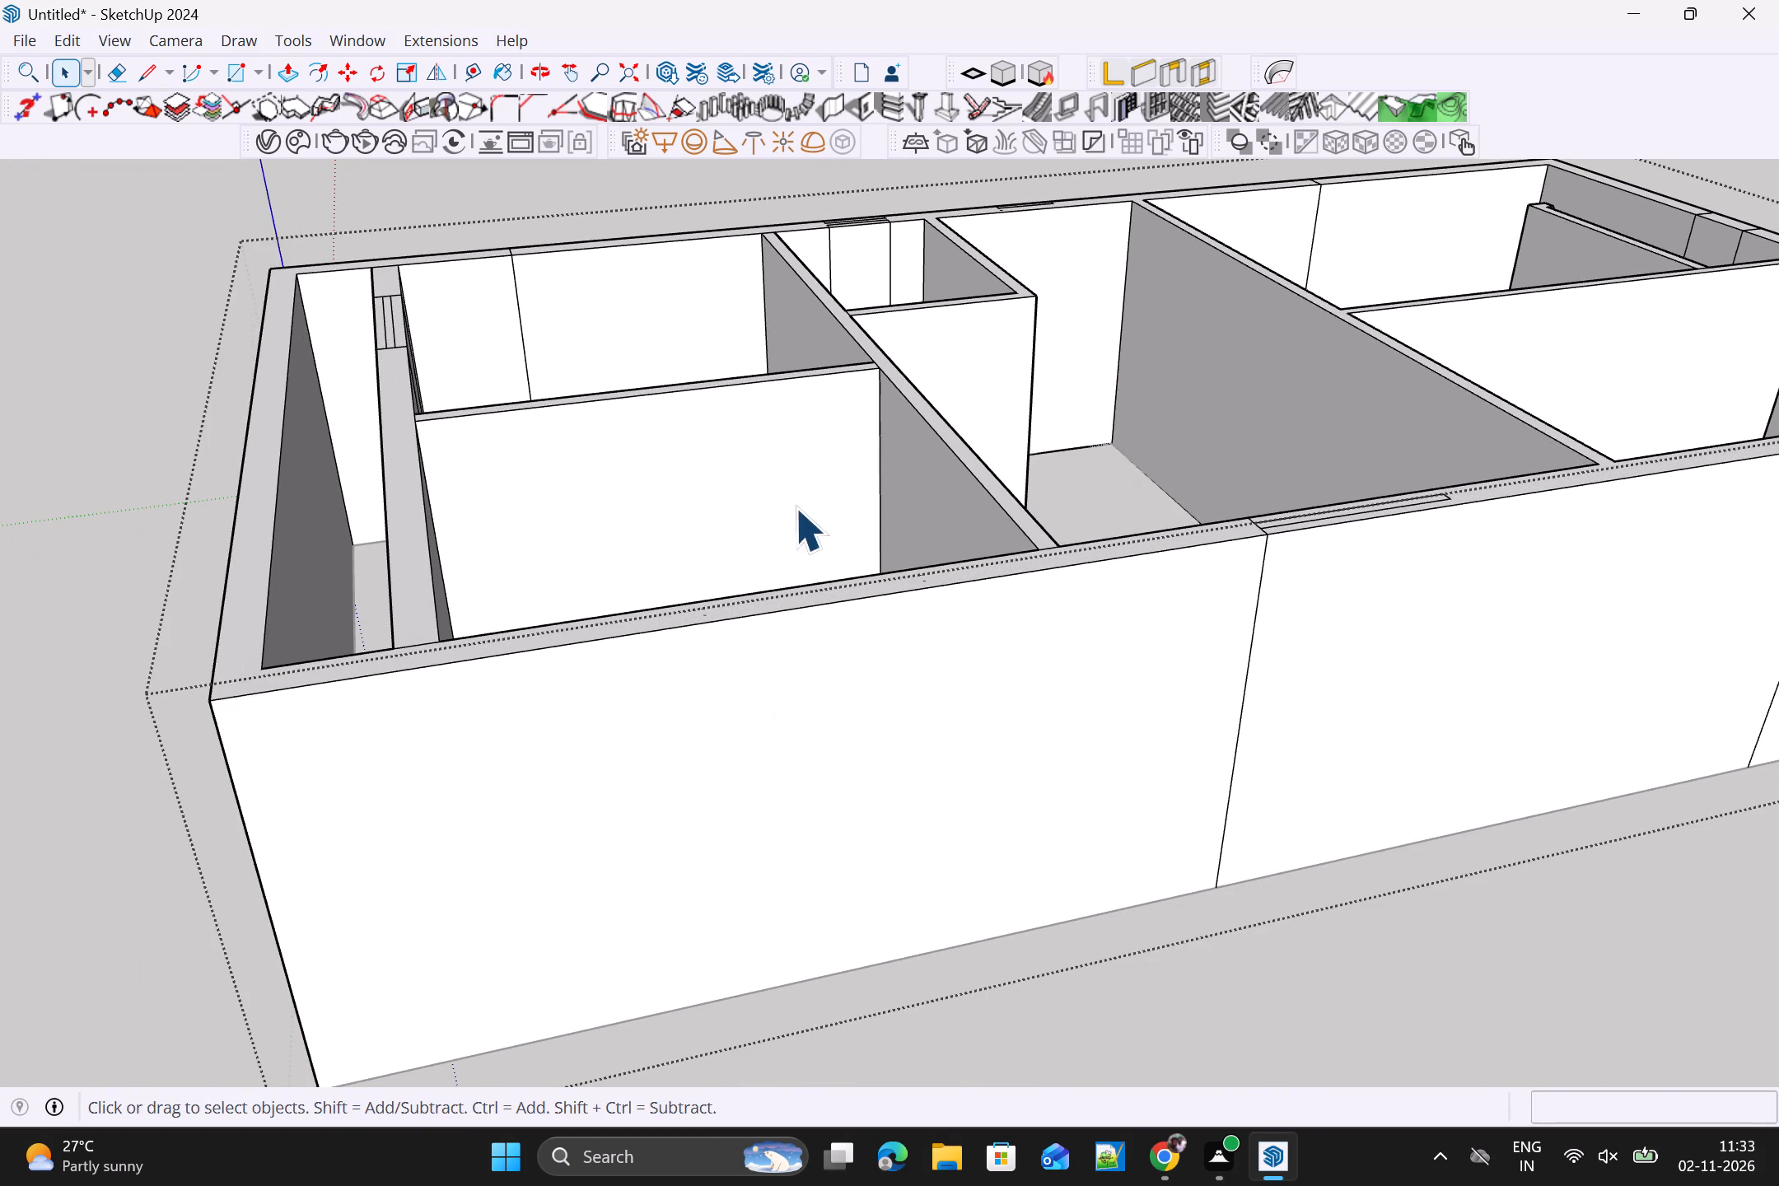
click(776, 689)
click(96, 761)
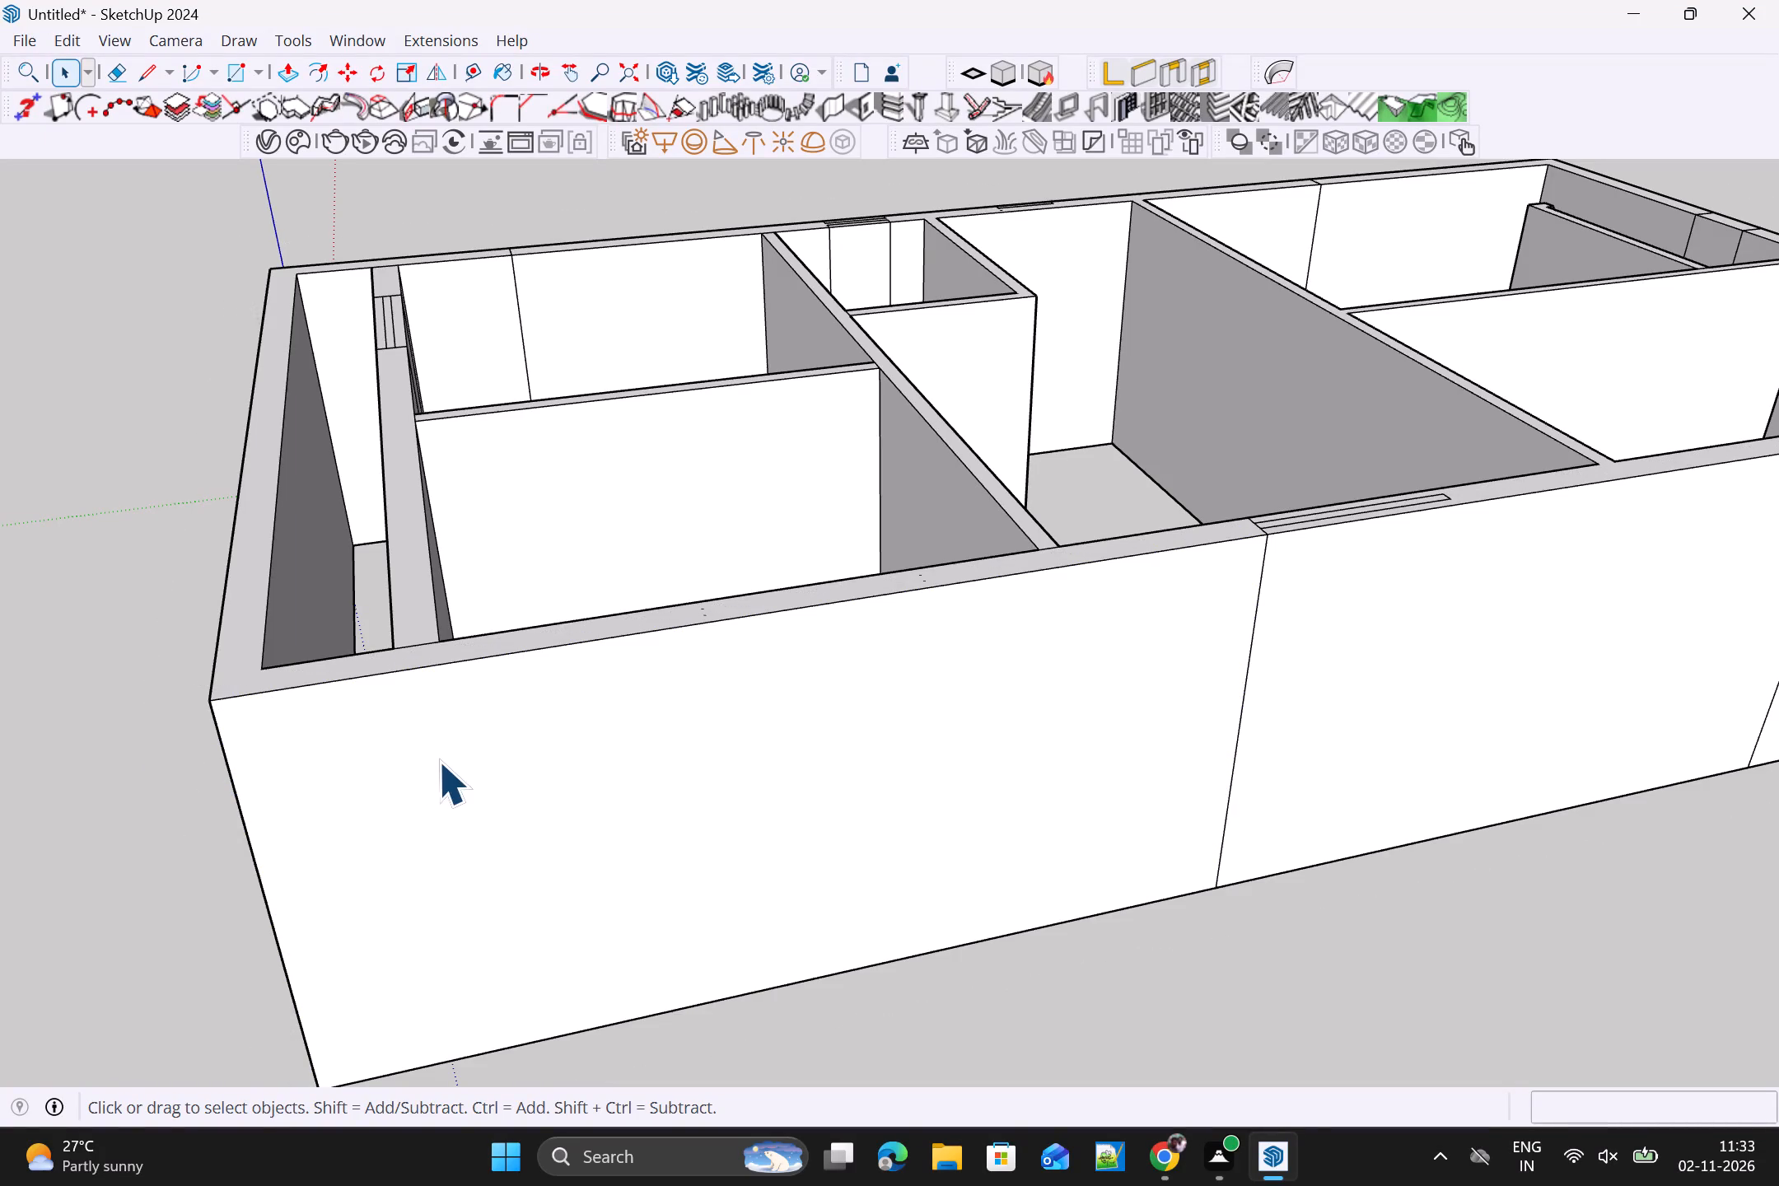
click(440, 761)
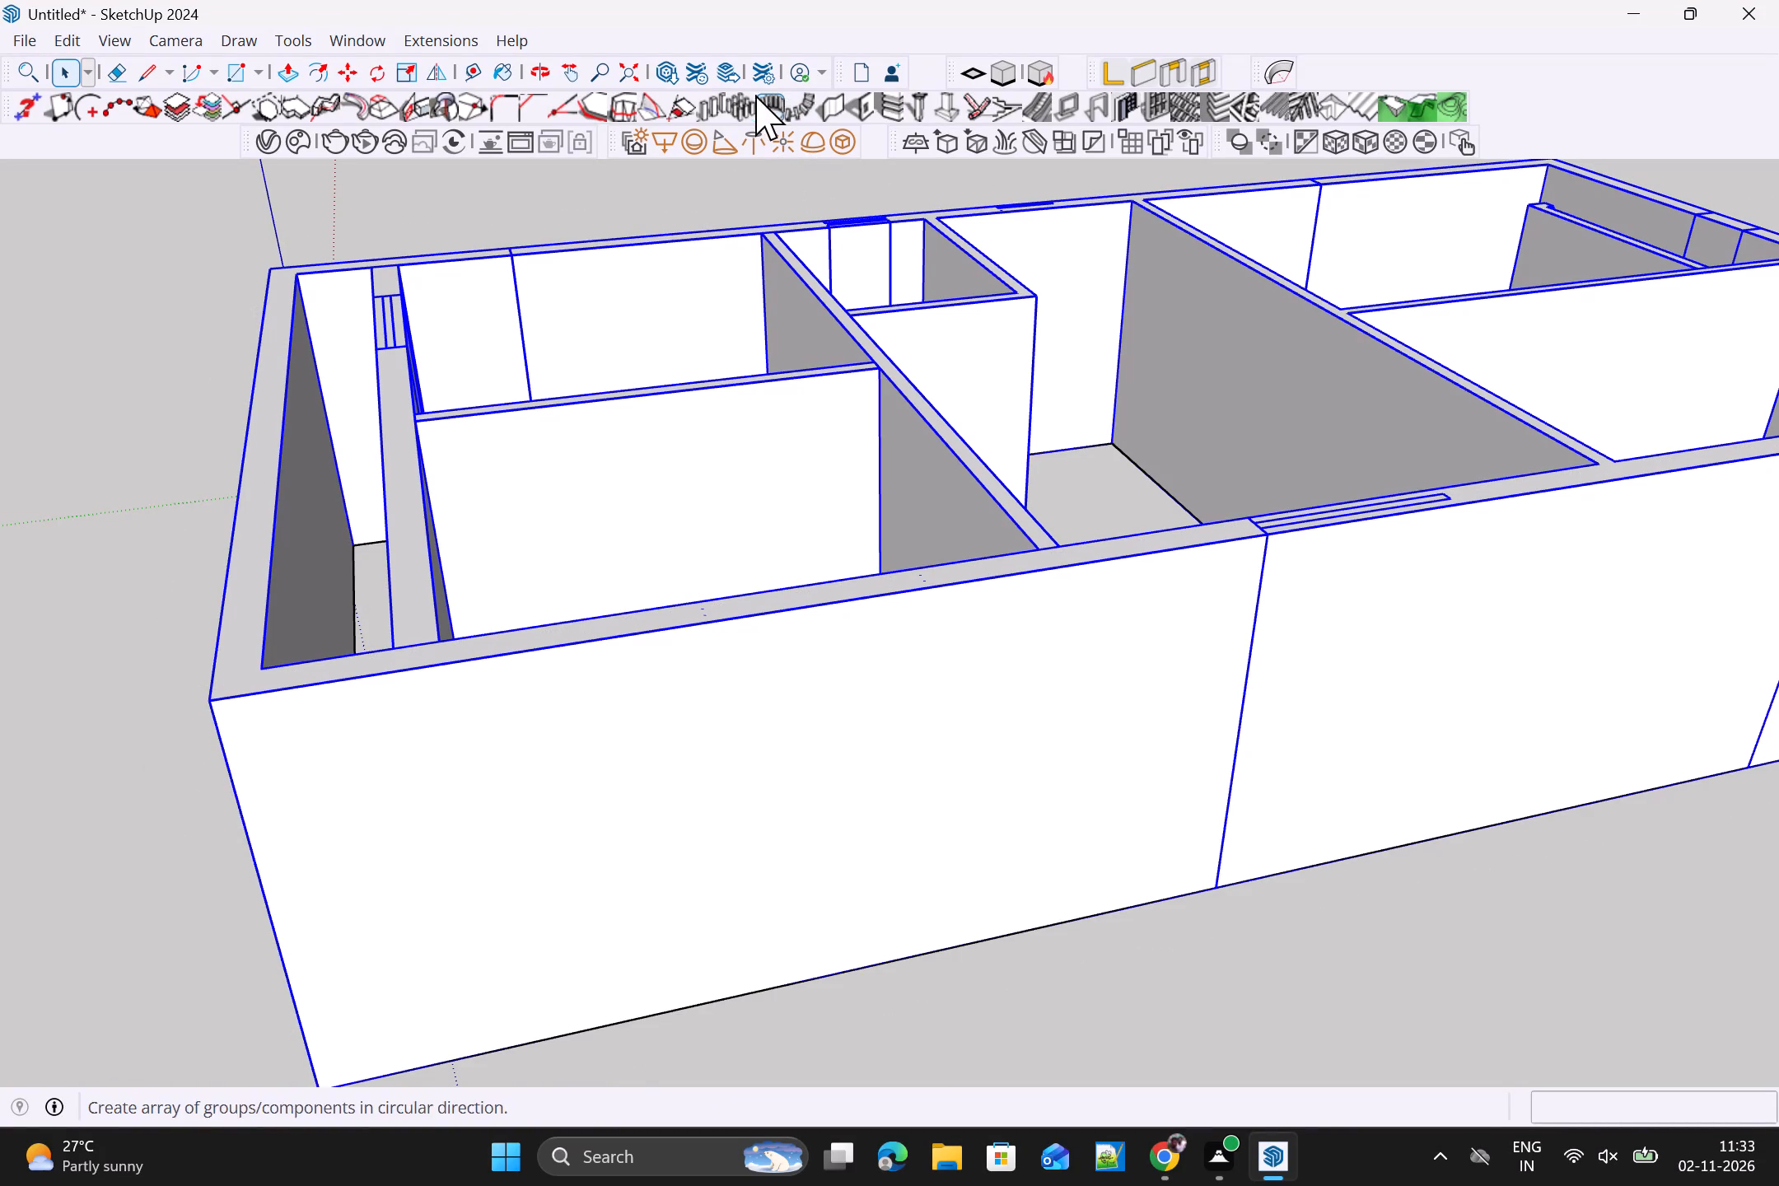
Place a MajWindow Type B window, 36" high with a 51" floor gap and about 4' wide, in the long outer wall's corner section.
click(444, 44)
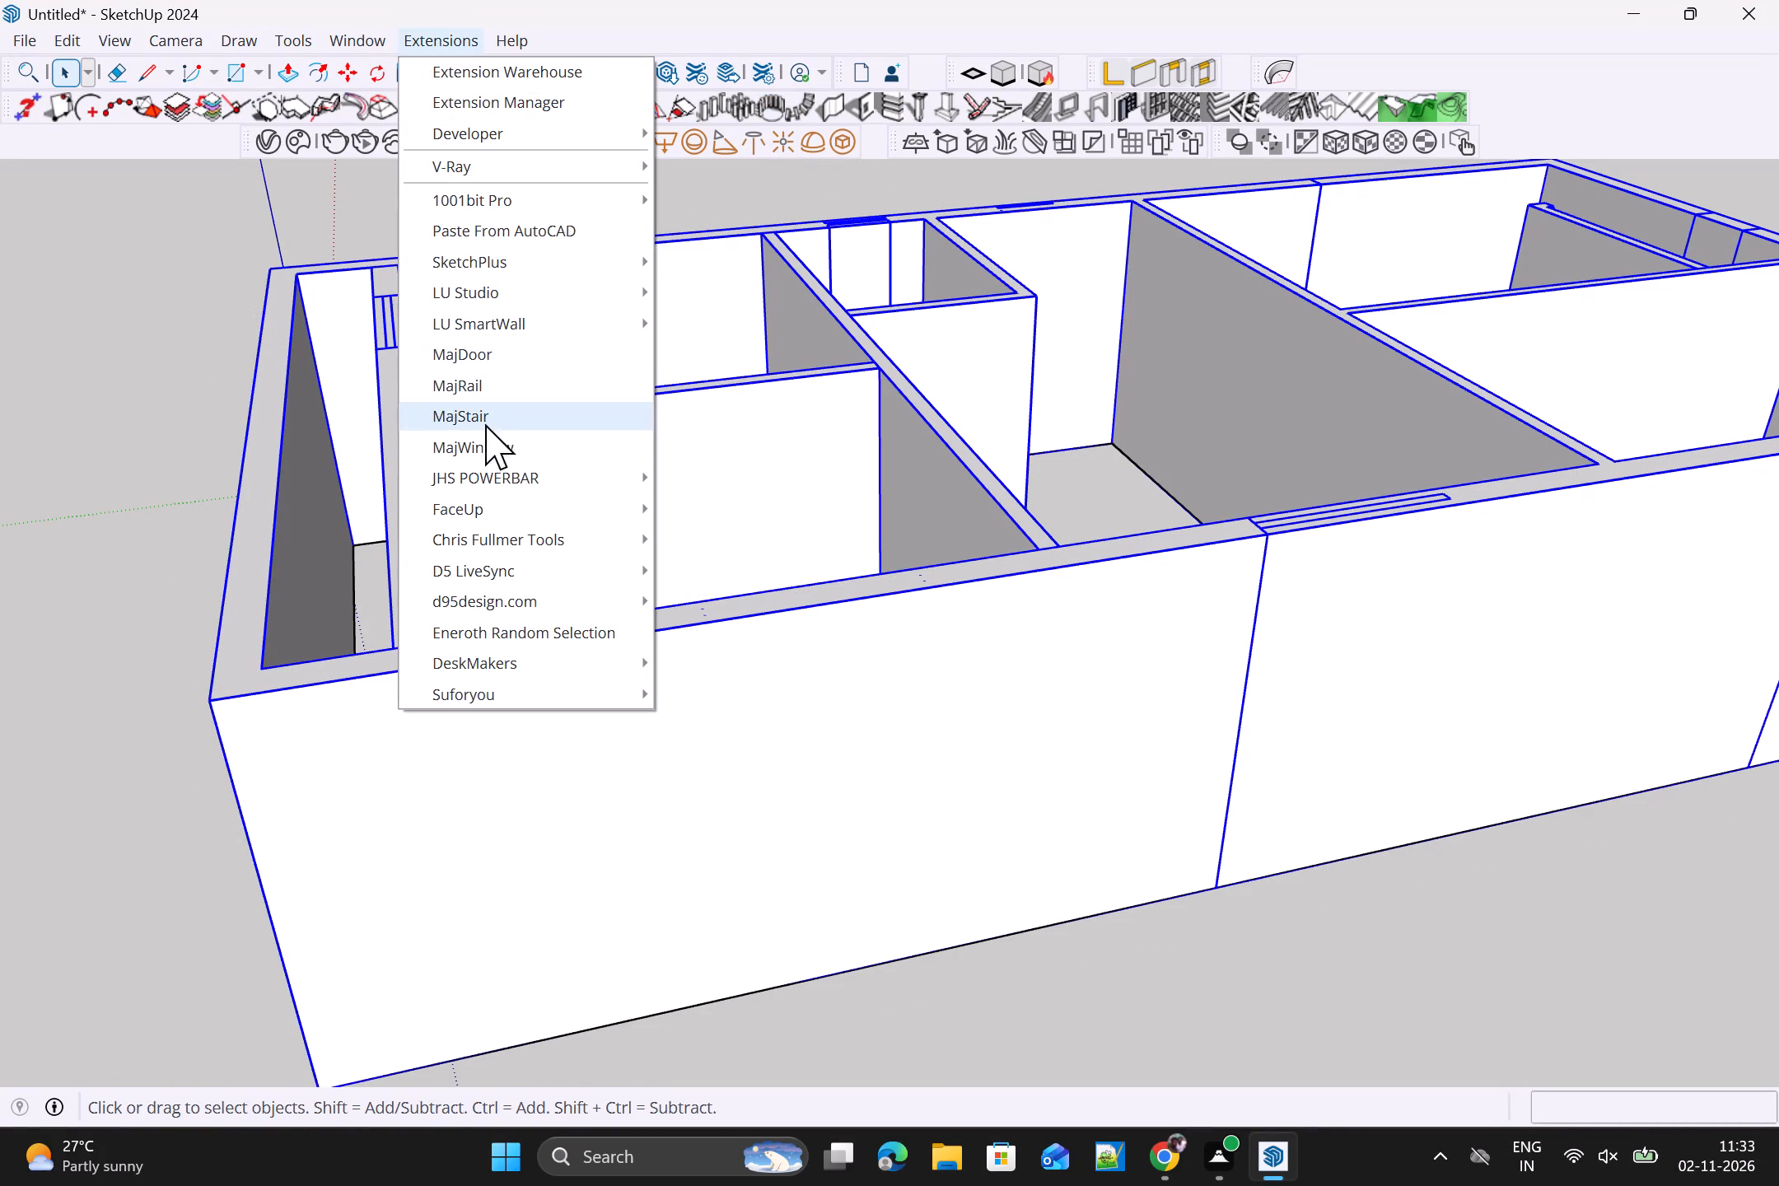
click(508, 457)
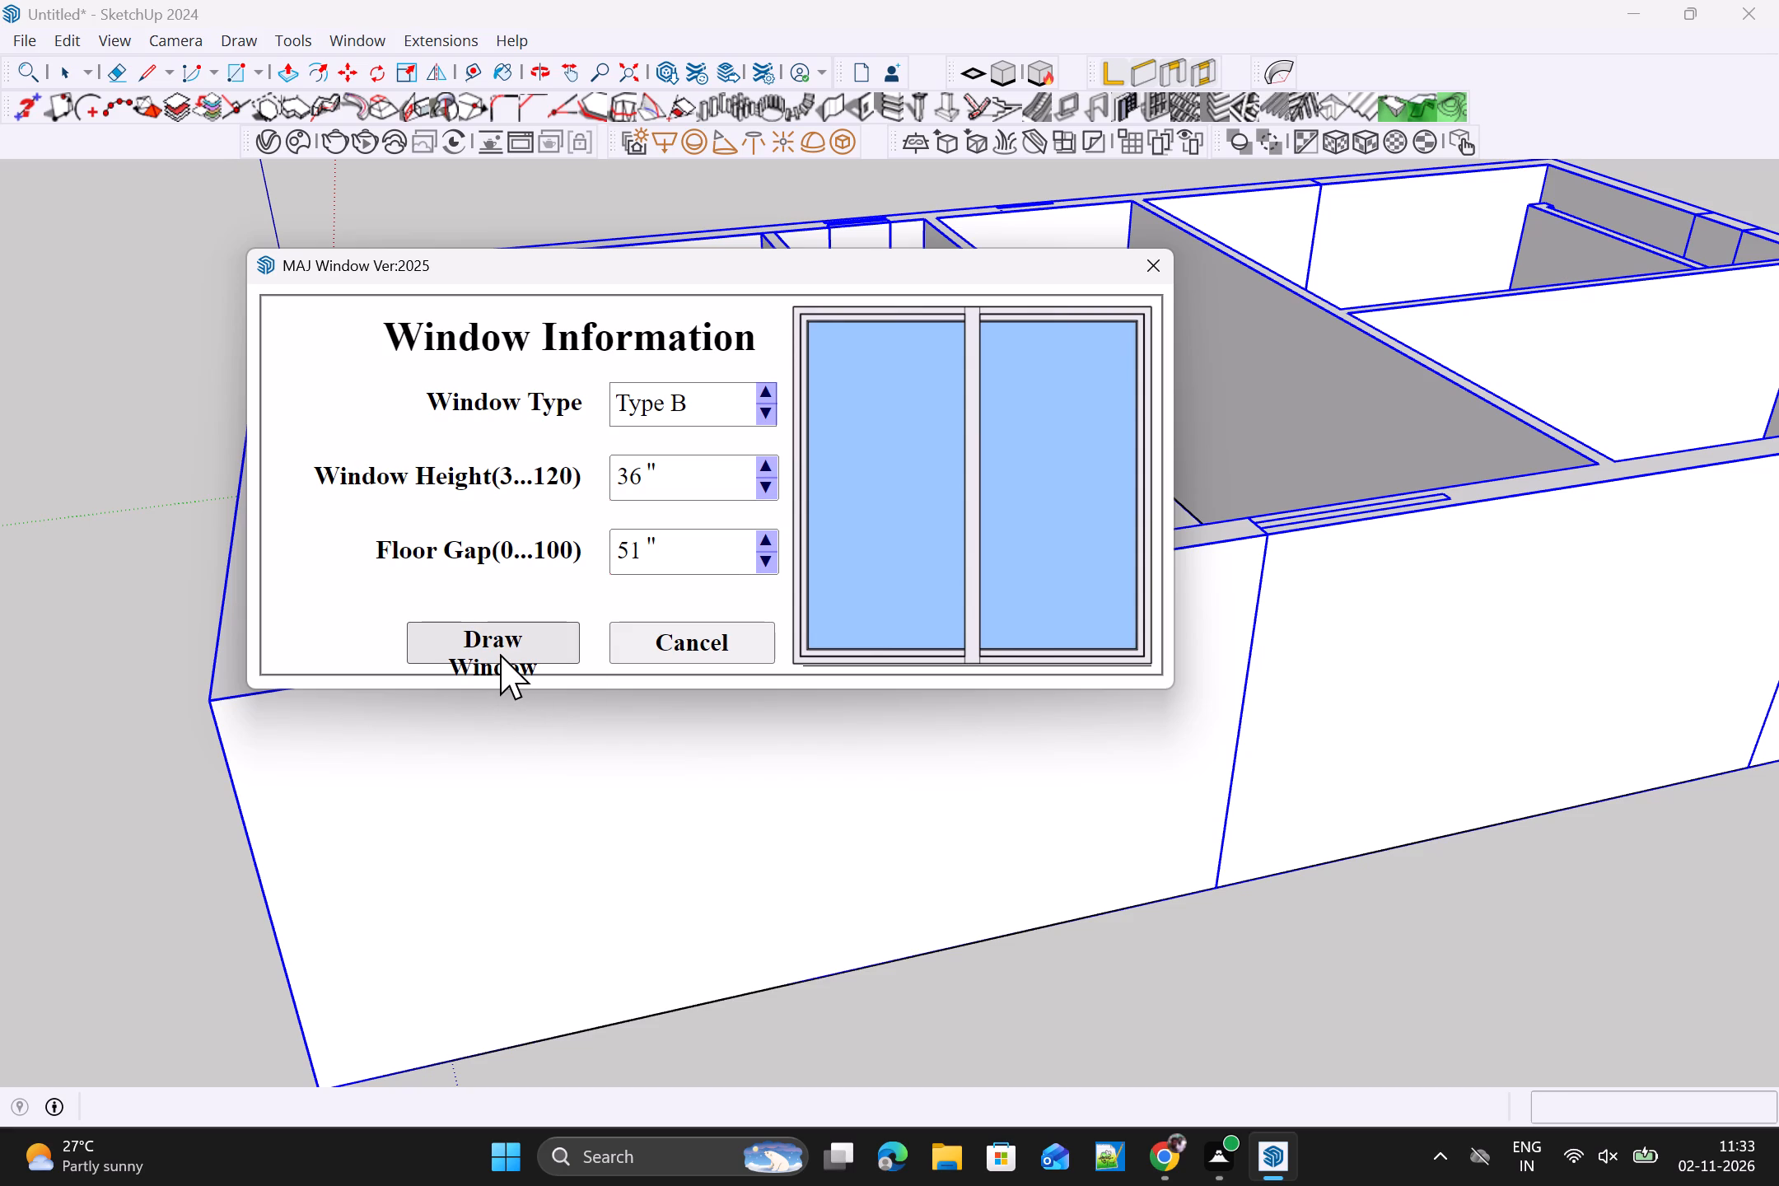
click(500, 654)
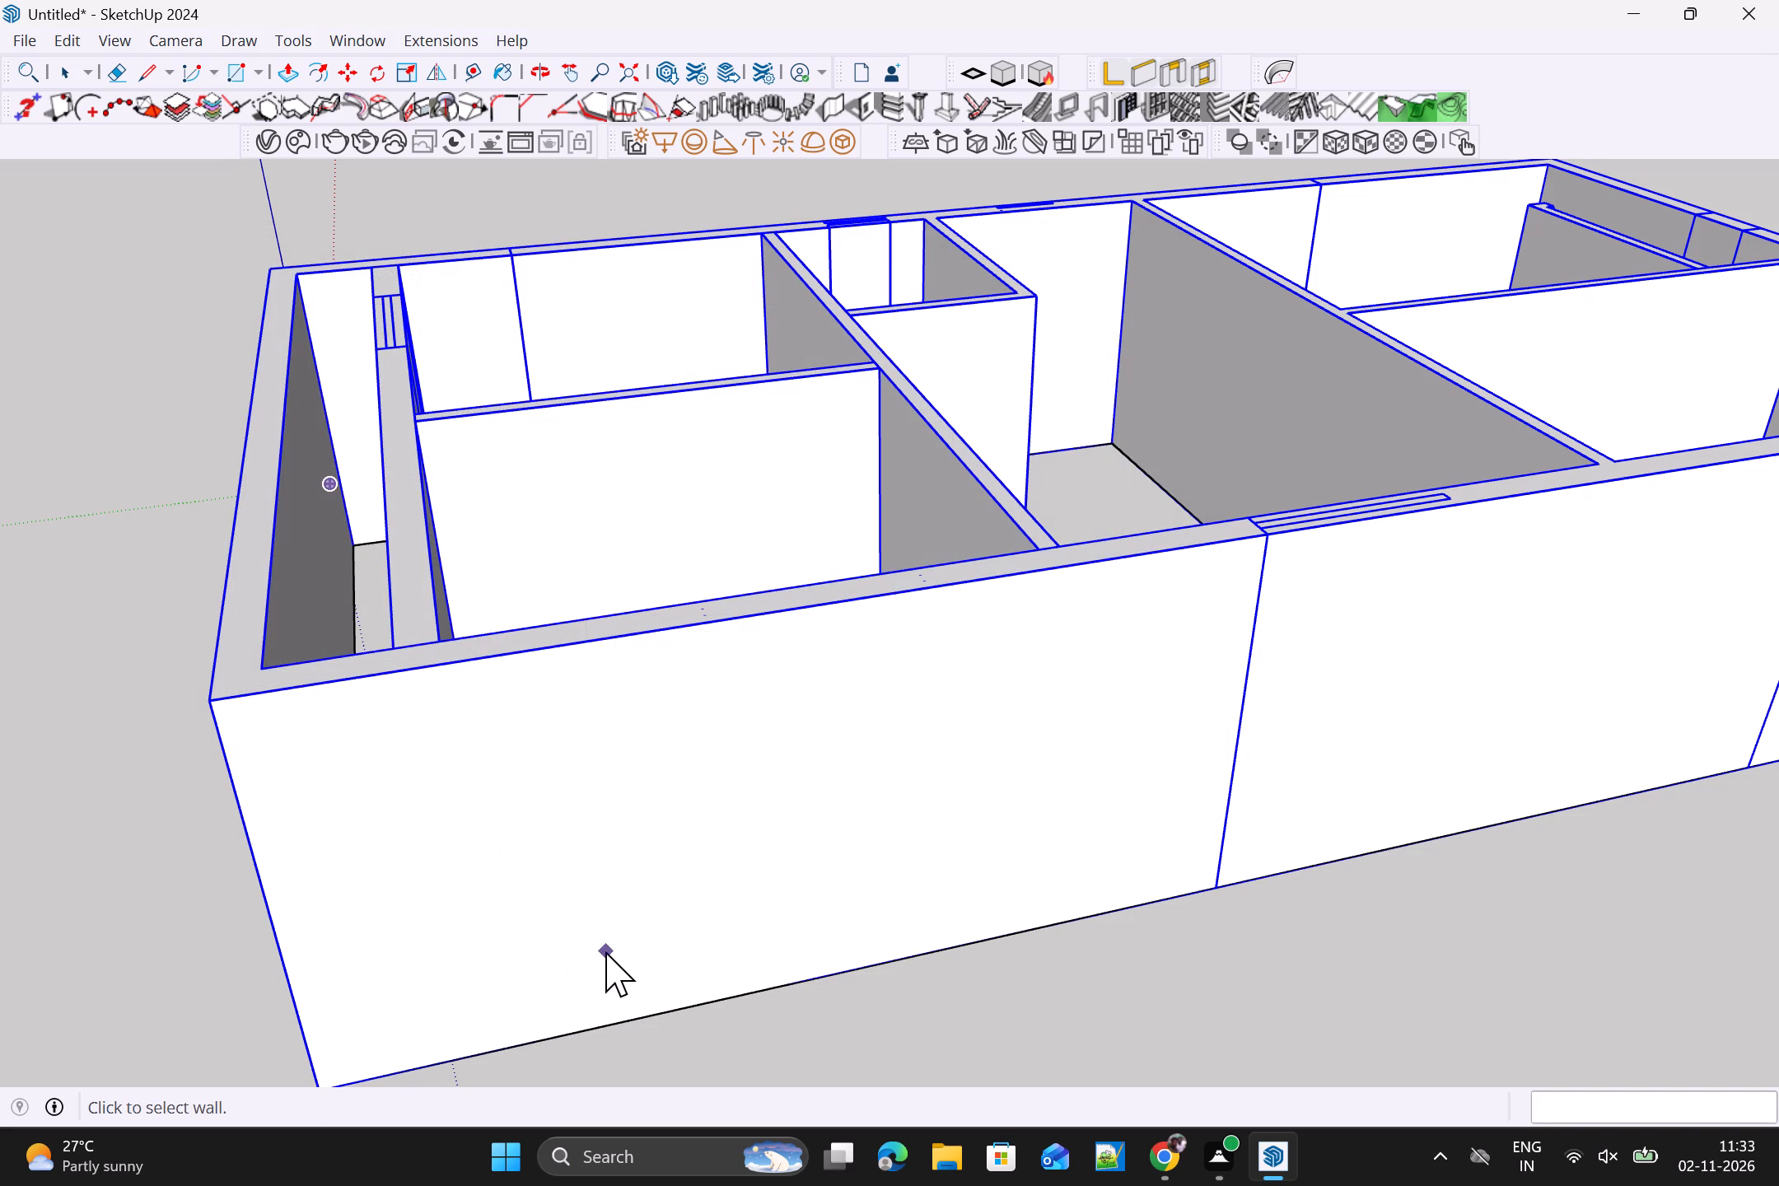
click(605, 951)
click(889, 841)
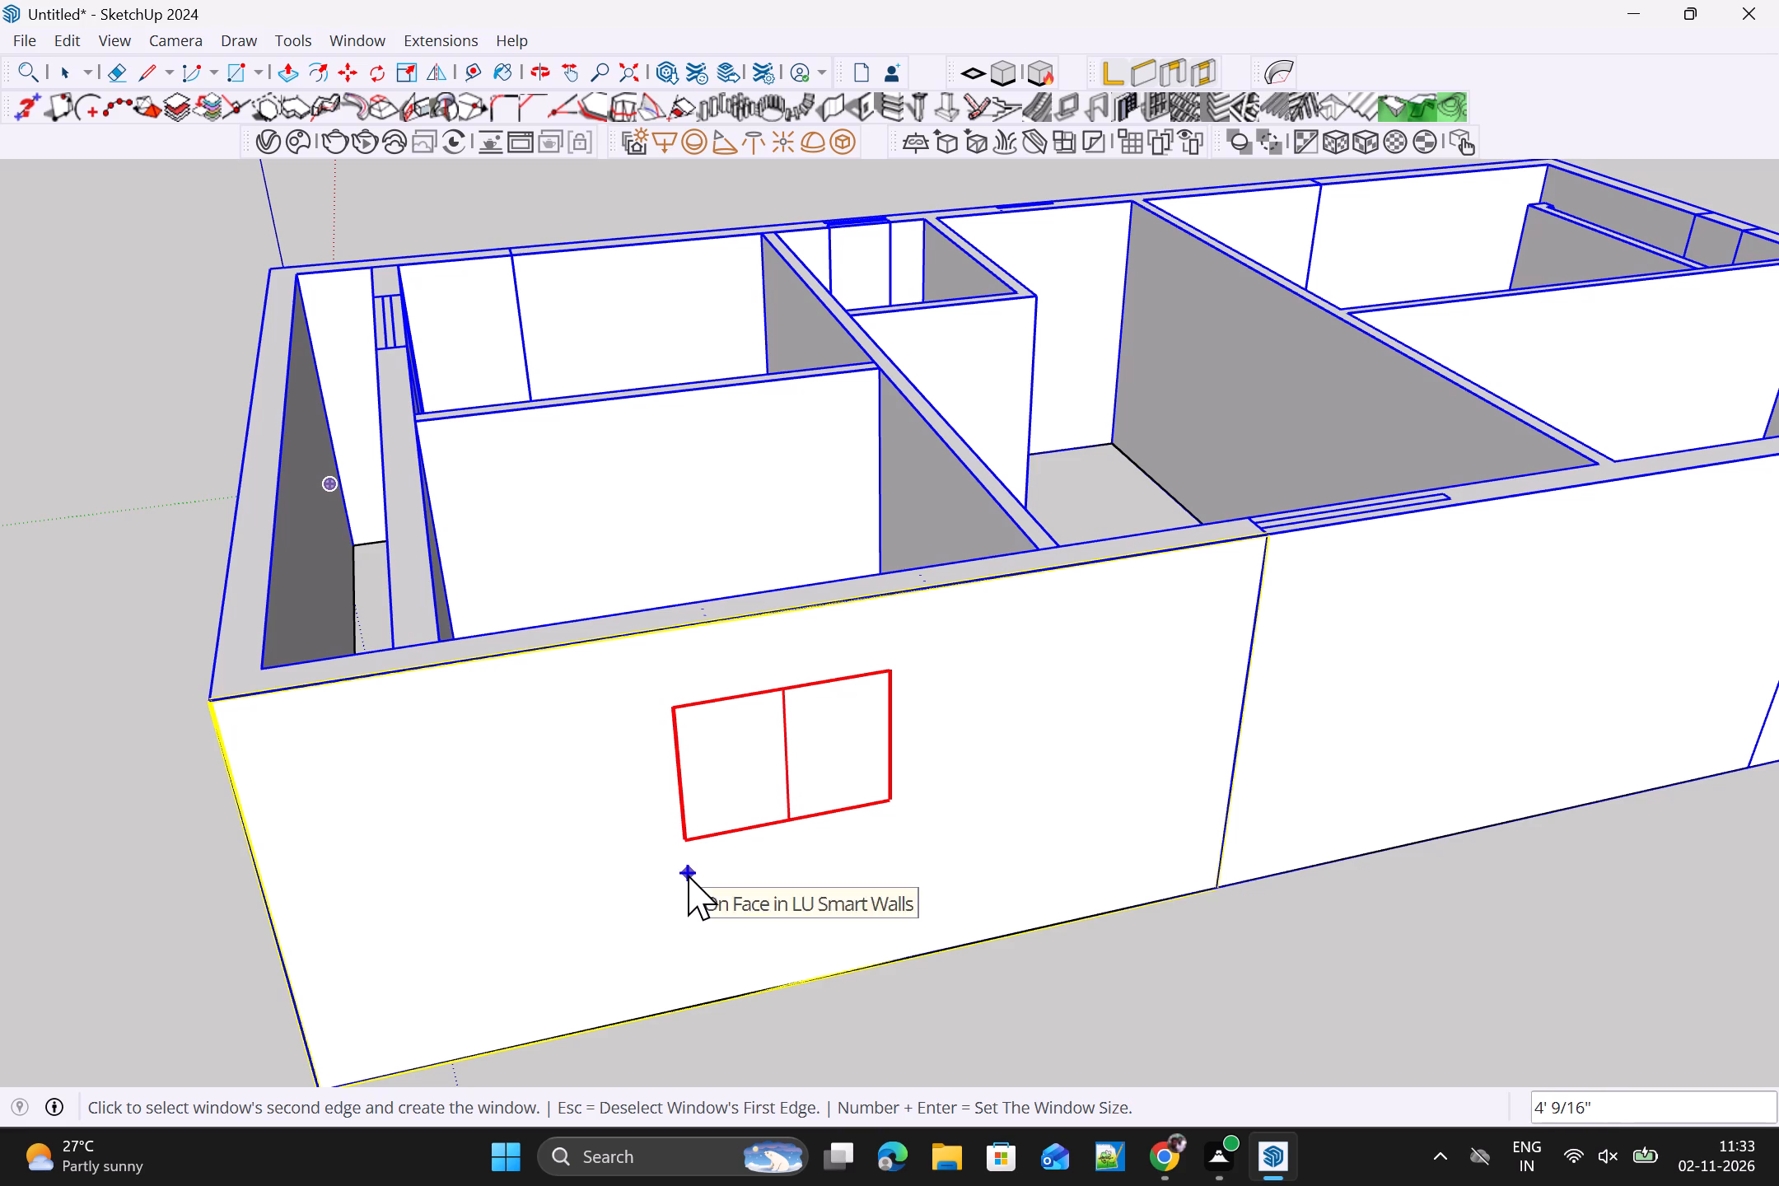
click(688, 875)
Inspect the placed window from inside the room and from outside the building.
middle_drag(832, 866, 1778, 992)
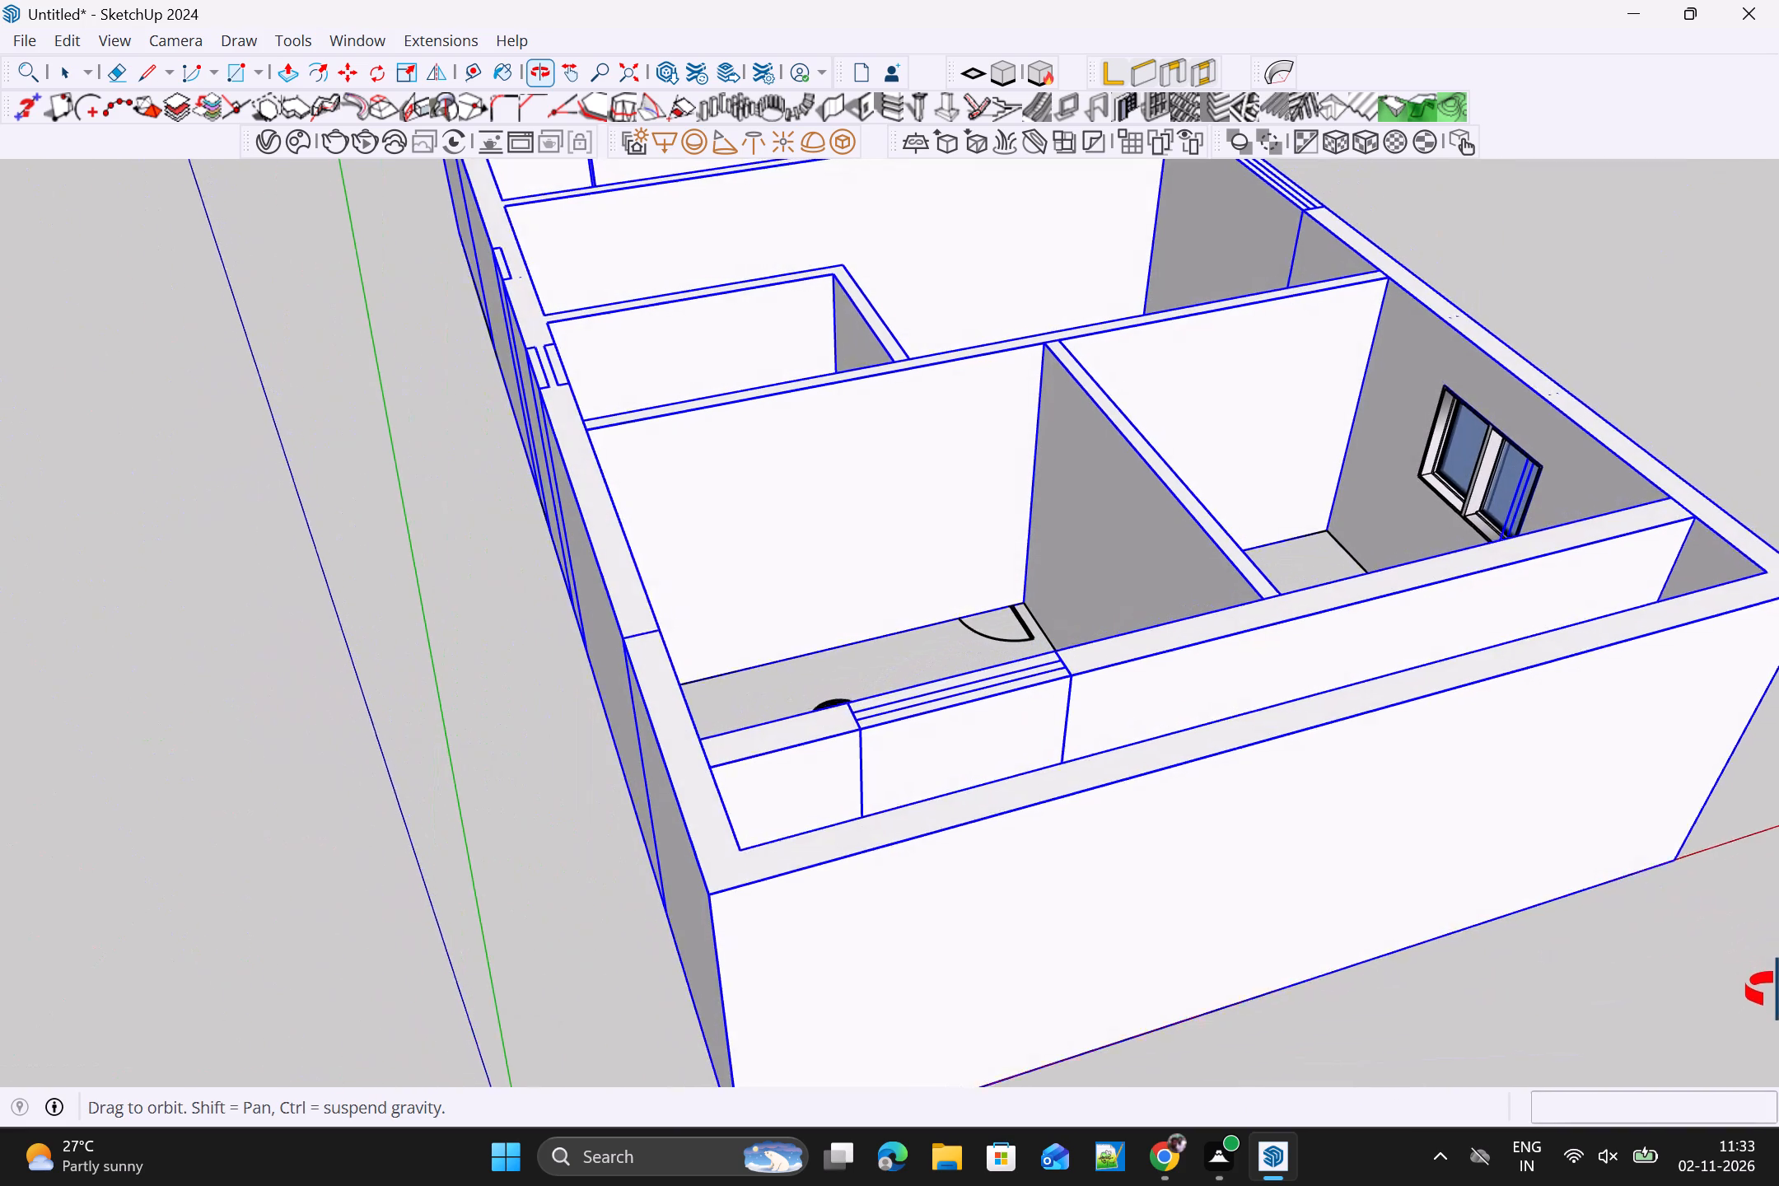
middle_drag(1778, 992, 1778, 999)
scroll(1411, 488, up, 9)
middle_drag(1431, 558, 1431, 575)
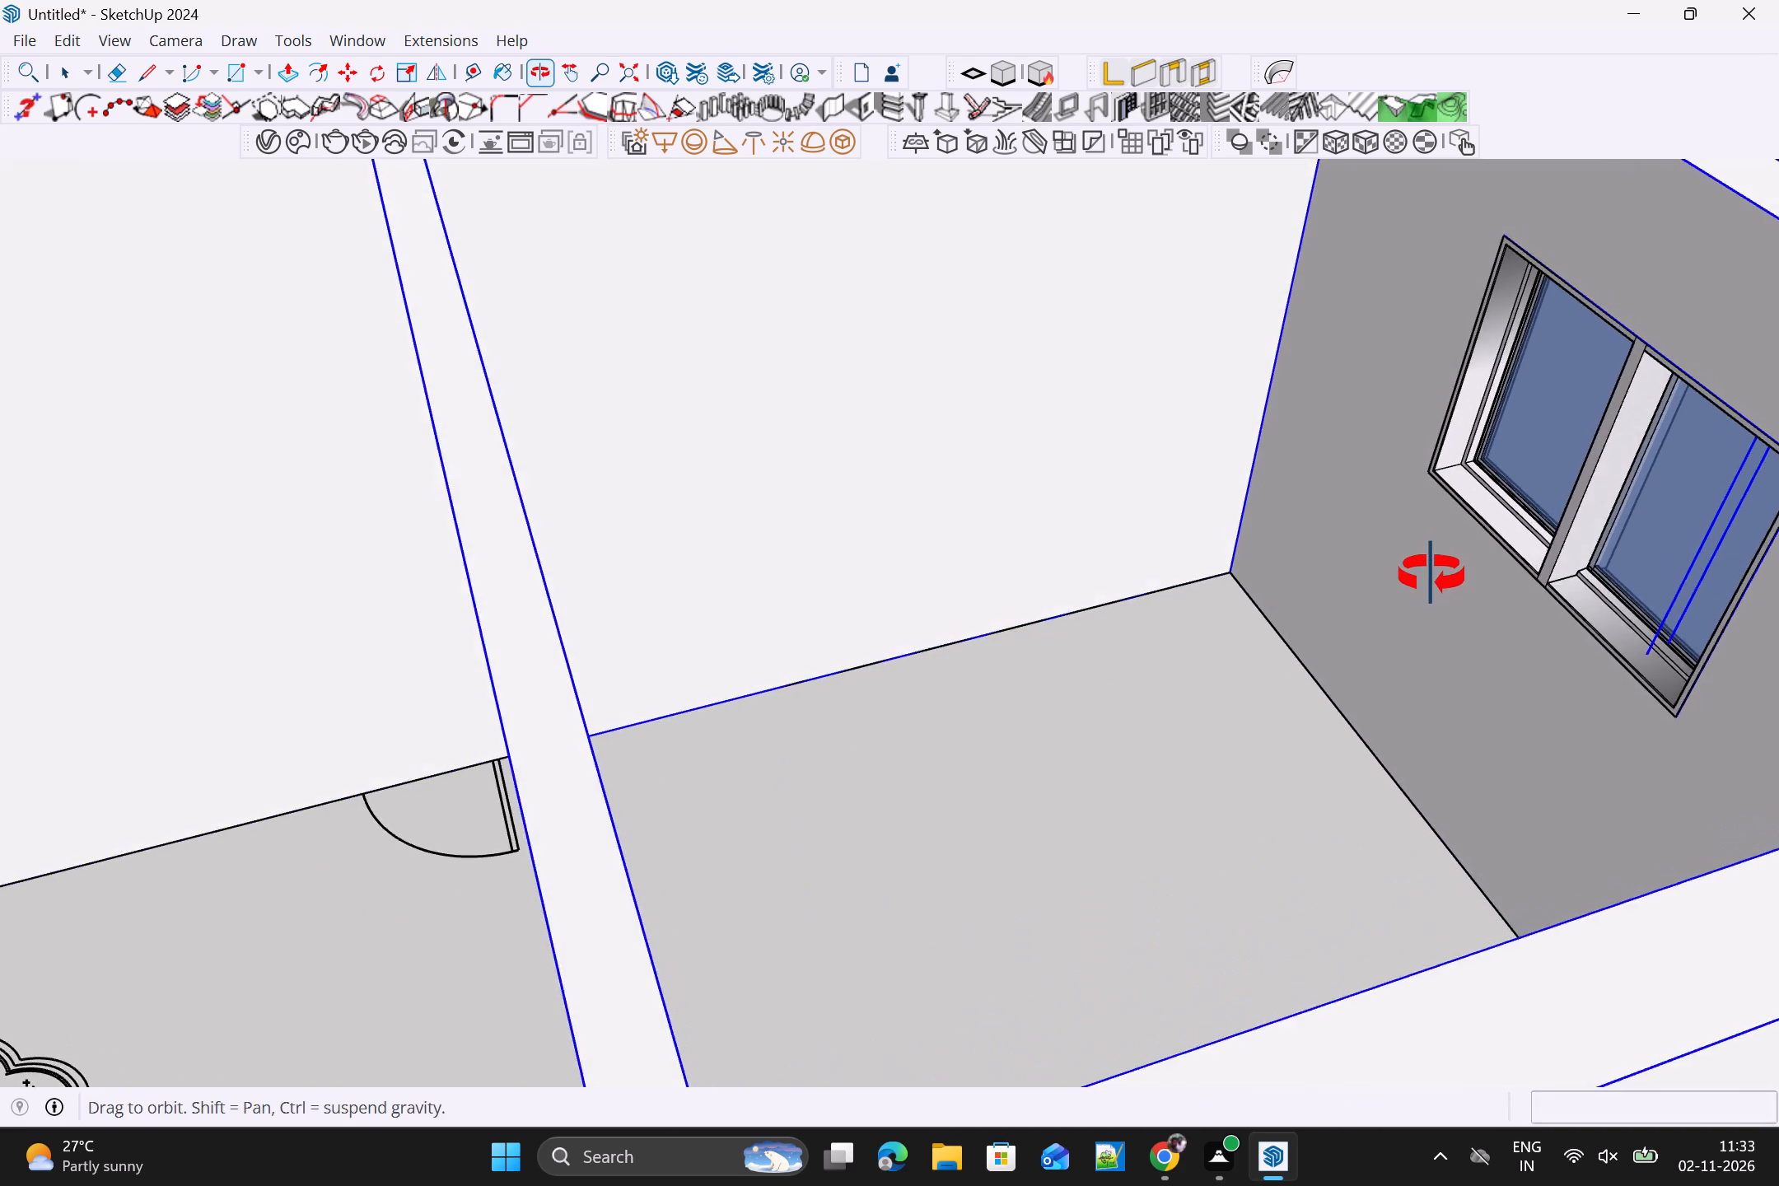
middle_drag(1431, 575, 317, 546)
scroll(630, 500, down, 8)
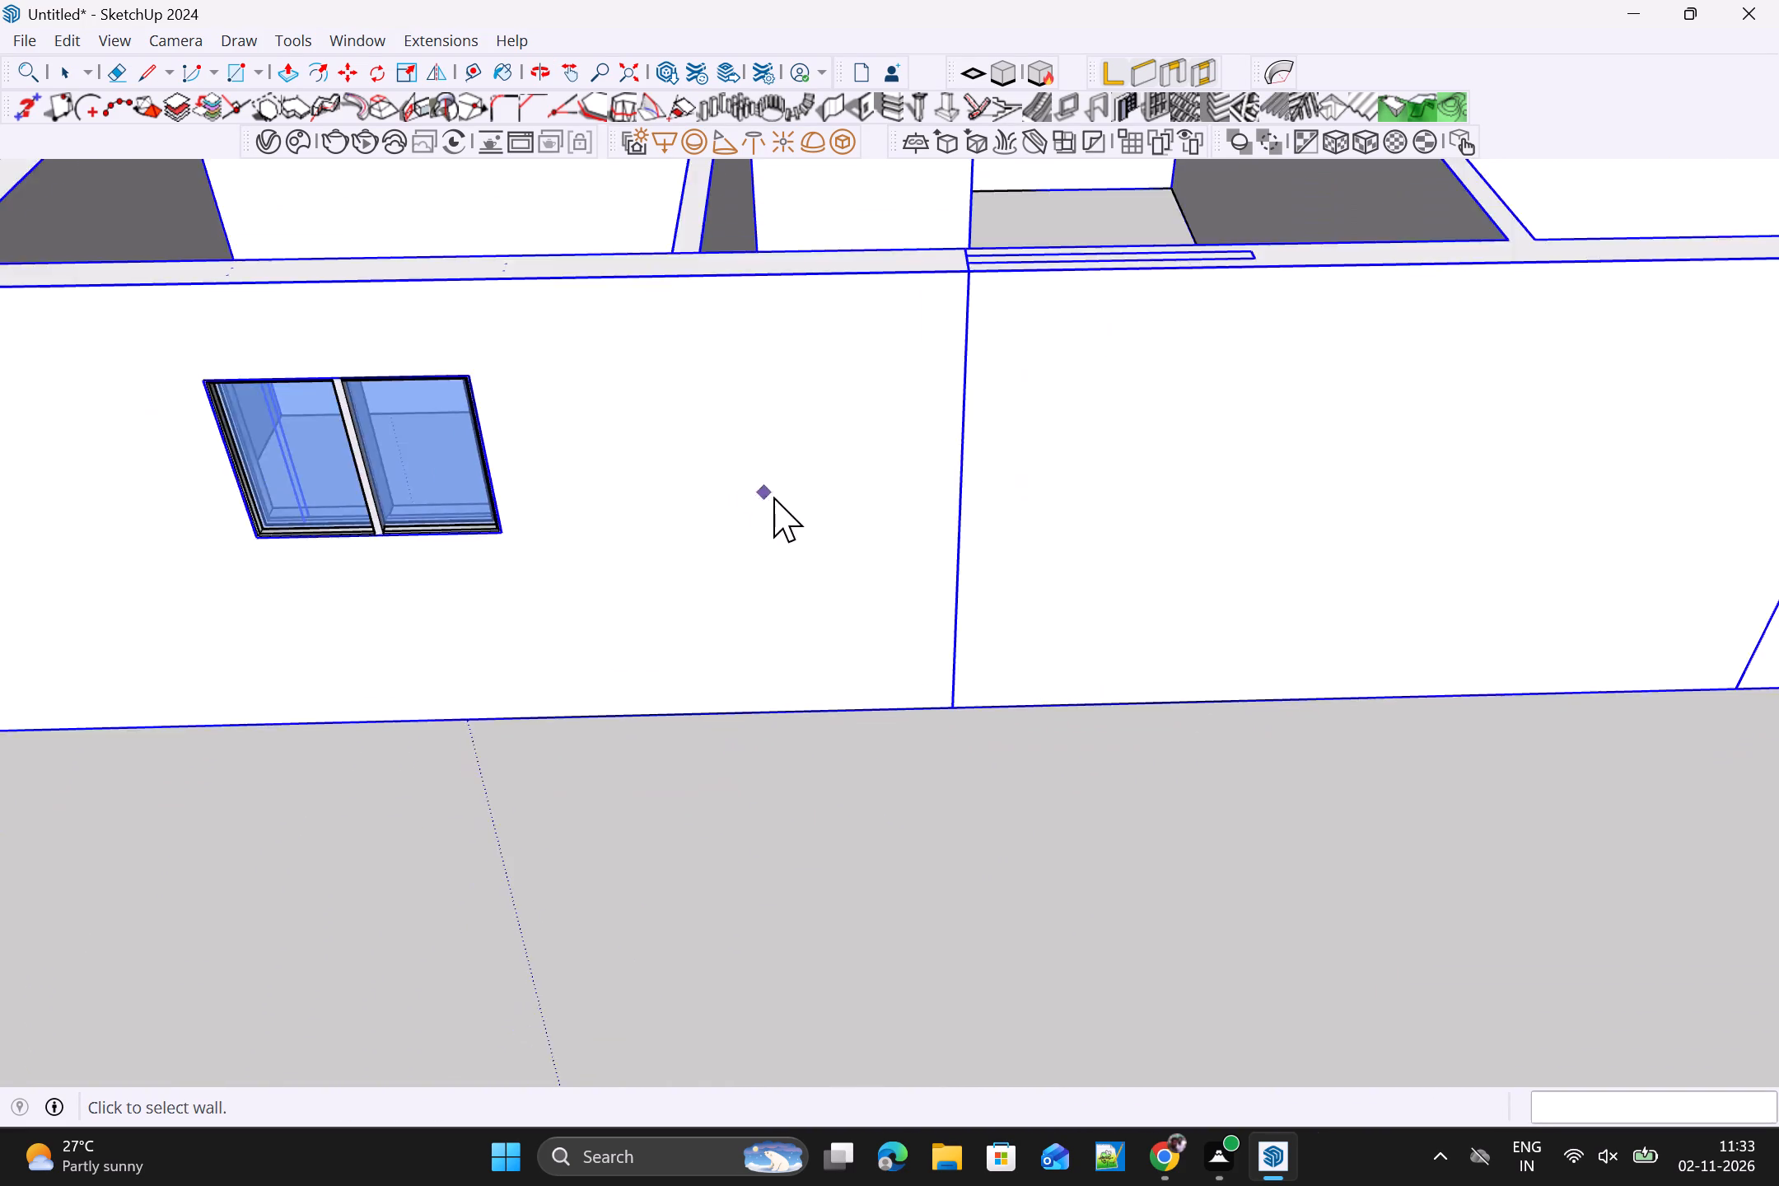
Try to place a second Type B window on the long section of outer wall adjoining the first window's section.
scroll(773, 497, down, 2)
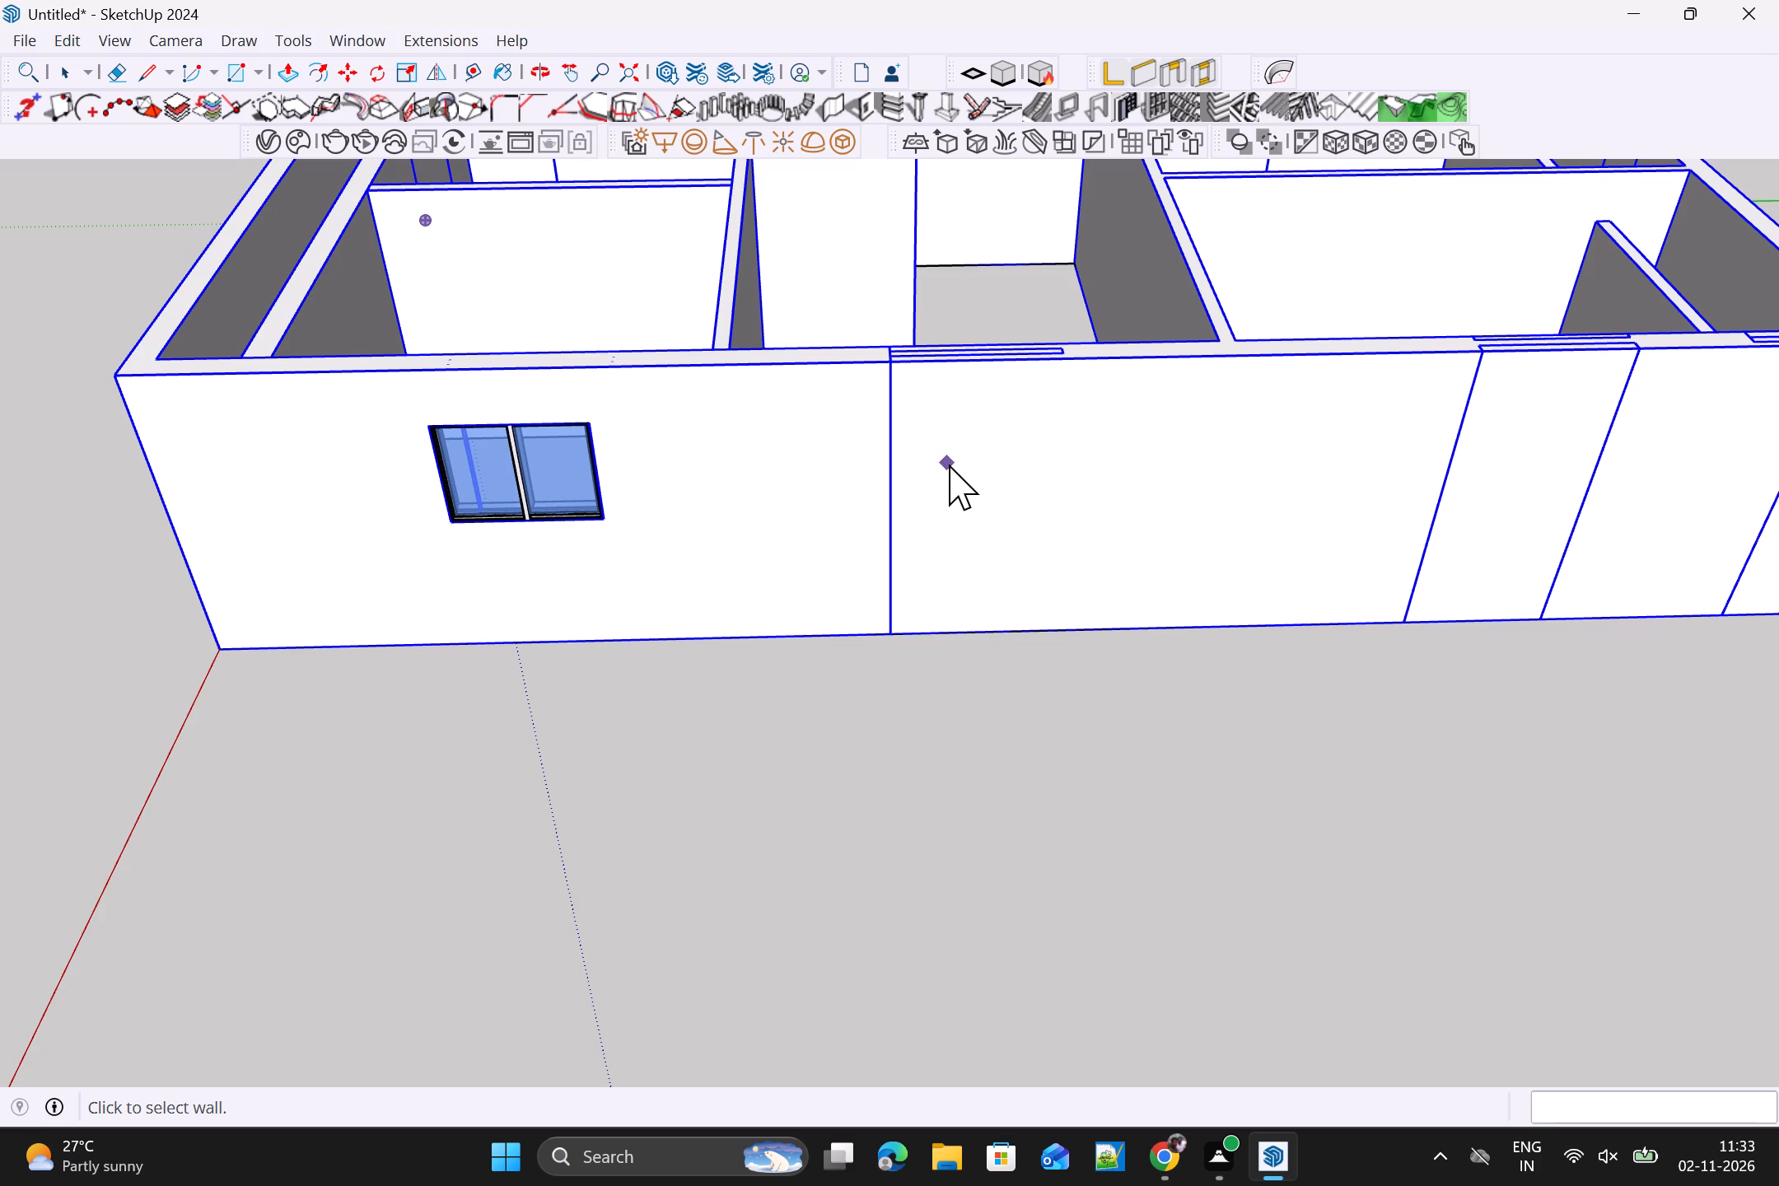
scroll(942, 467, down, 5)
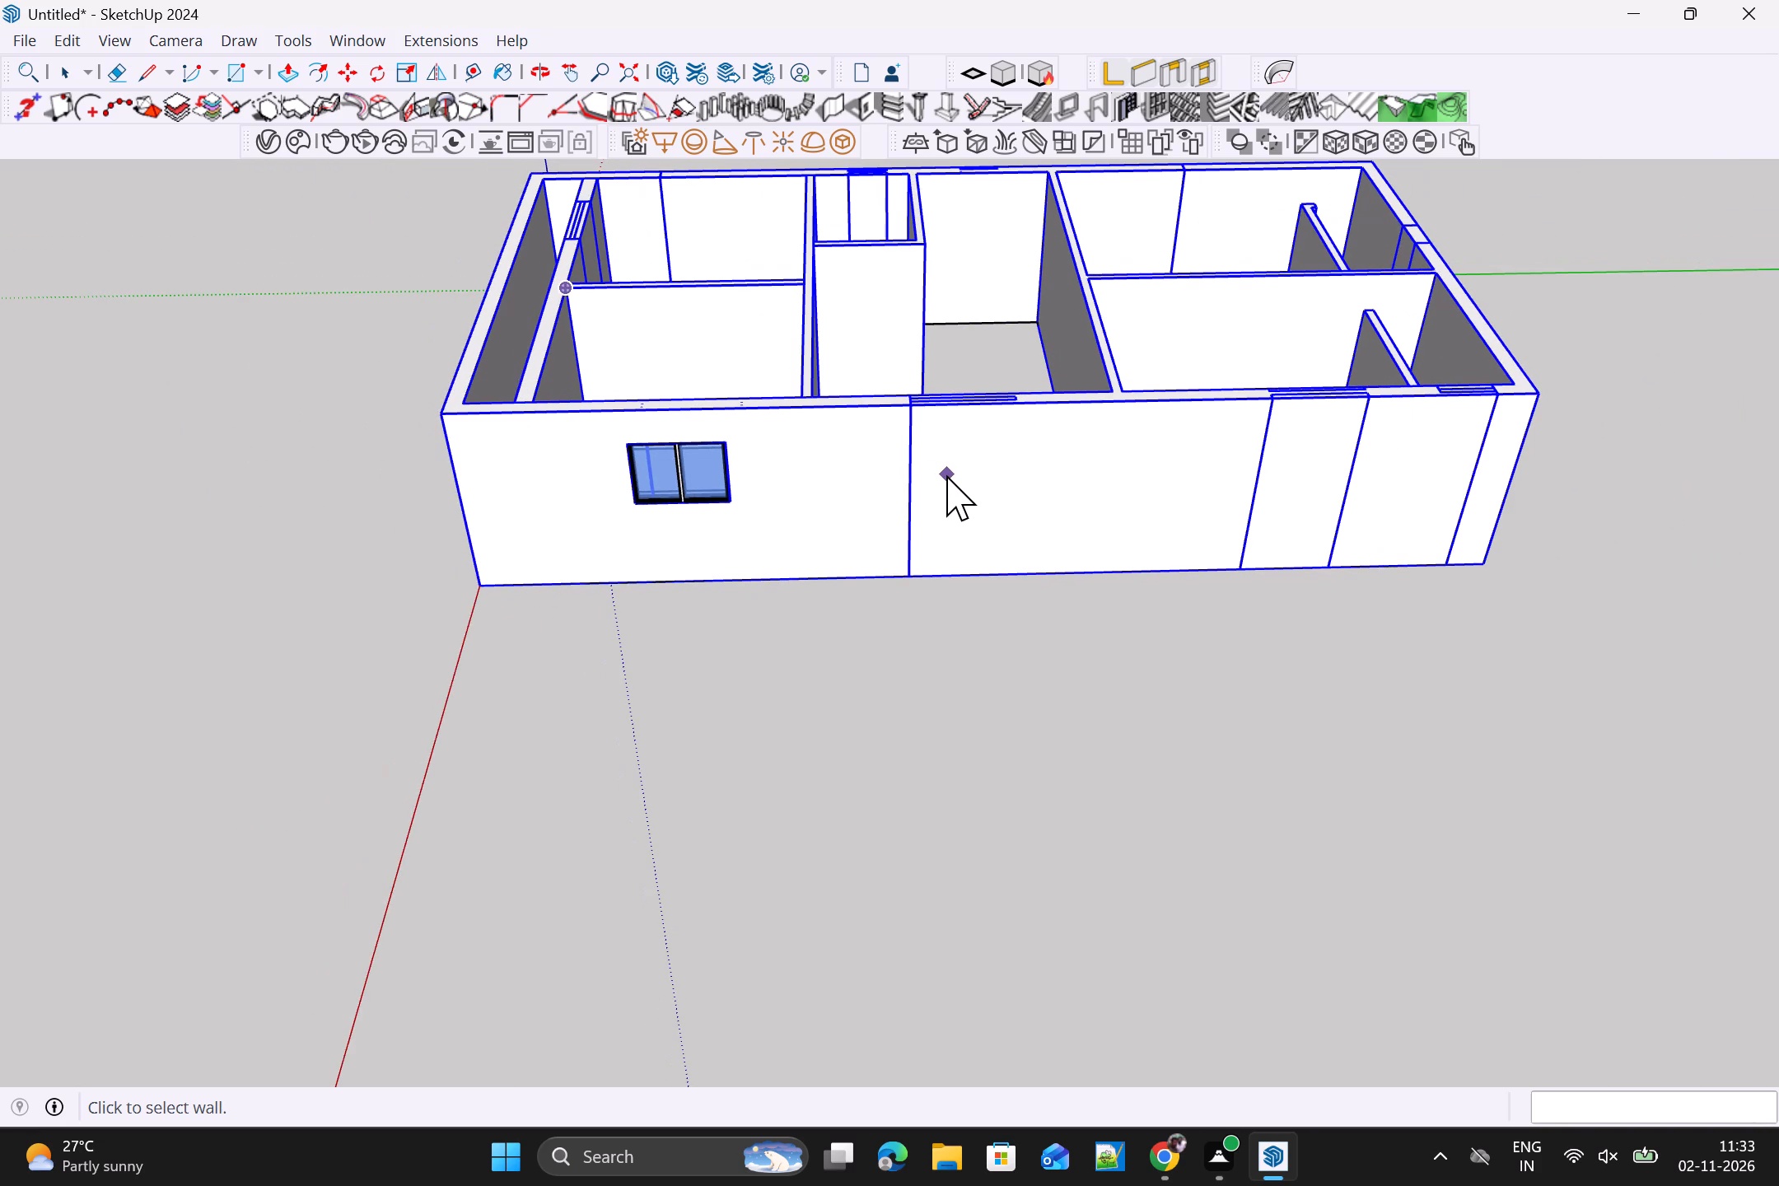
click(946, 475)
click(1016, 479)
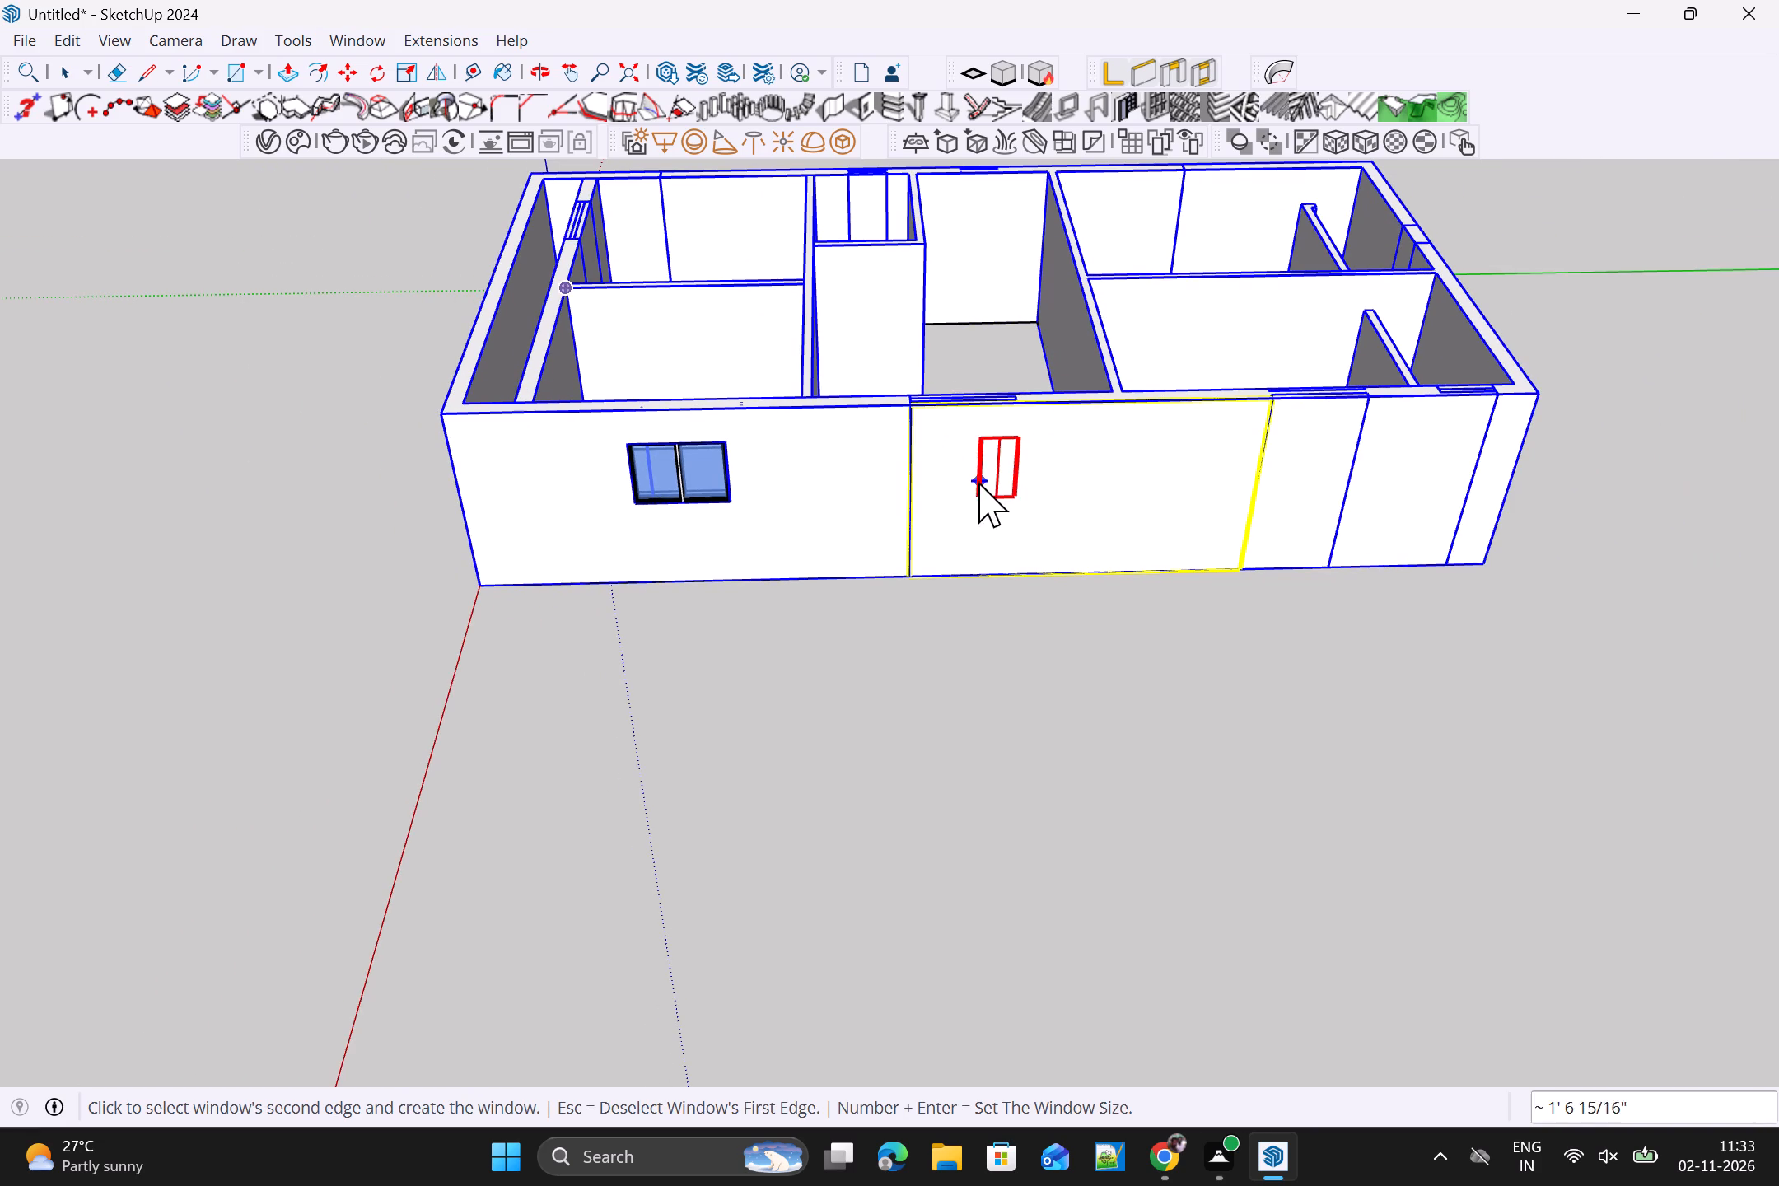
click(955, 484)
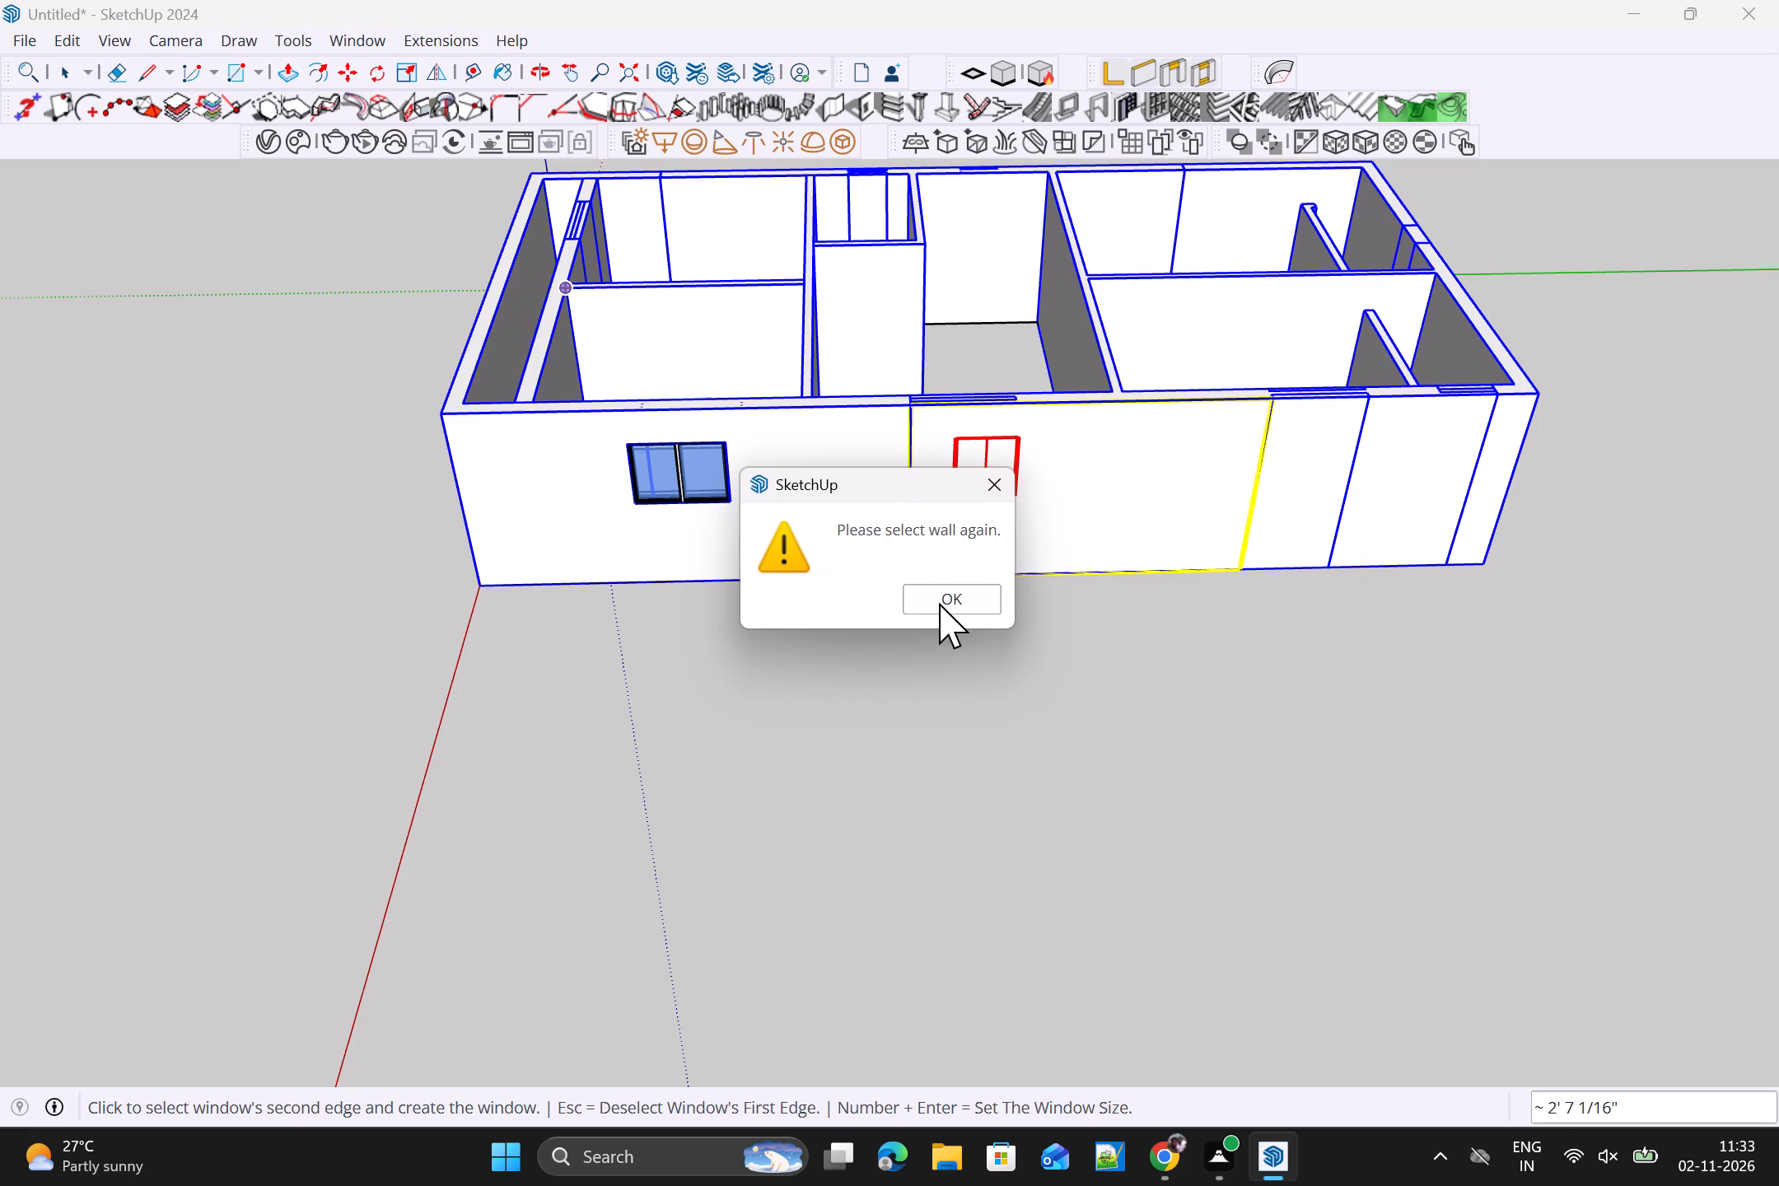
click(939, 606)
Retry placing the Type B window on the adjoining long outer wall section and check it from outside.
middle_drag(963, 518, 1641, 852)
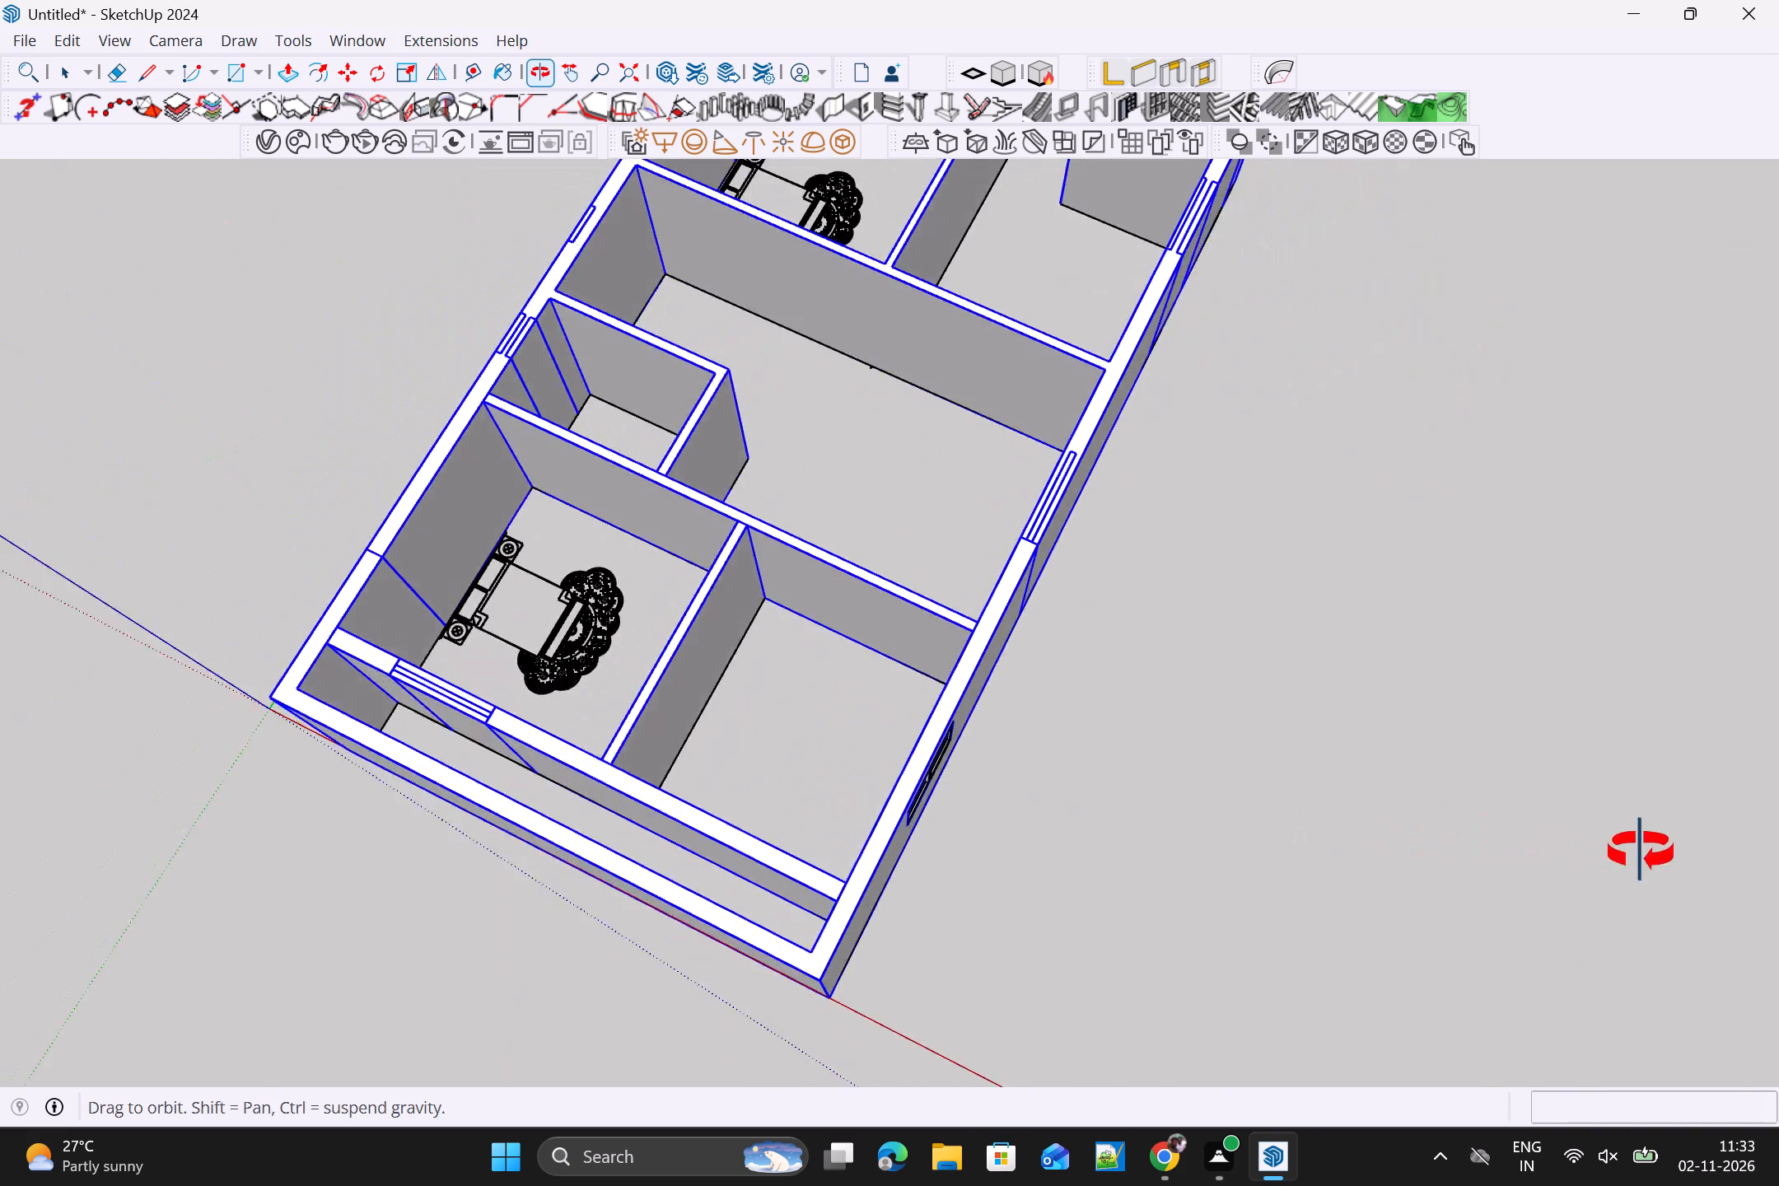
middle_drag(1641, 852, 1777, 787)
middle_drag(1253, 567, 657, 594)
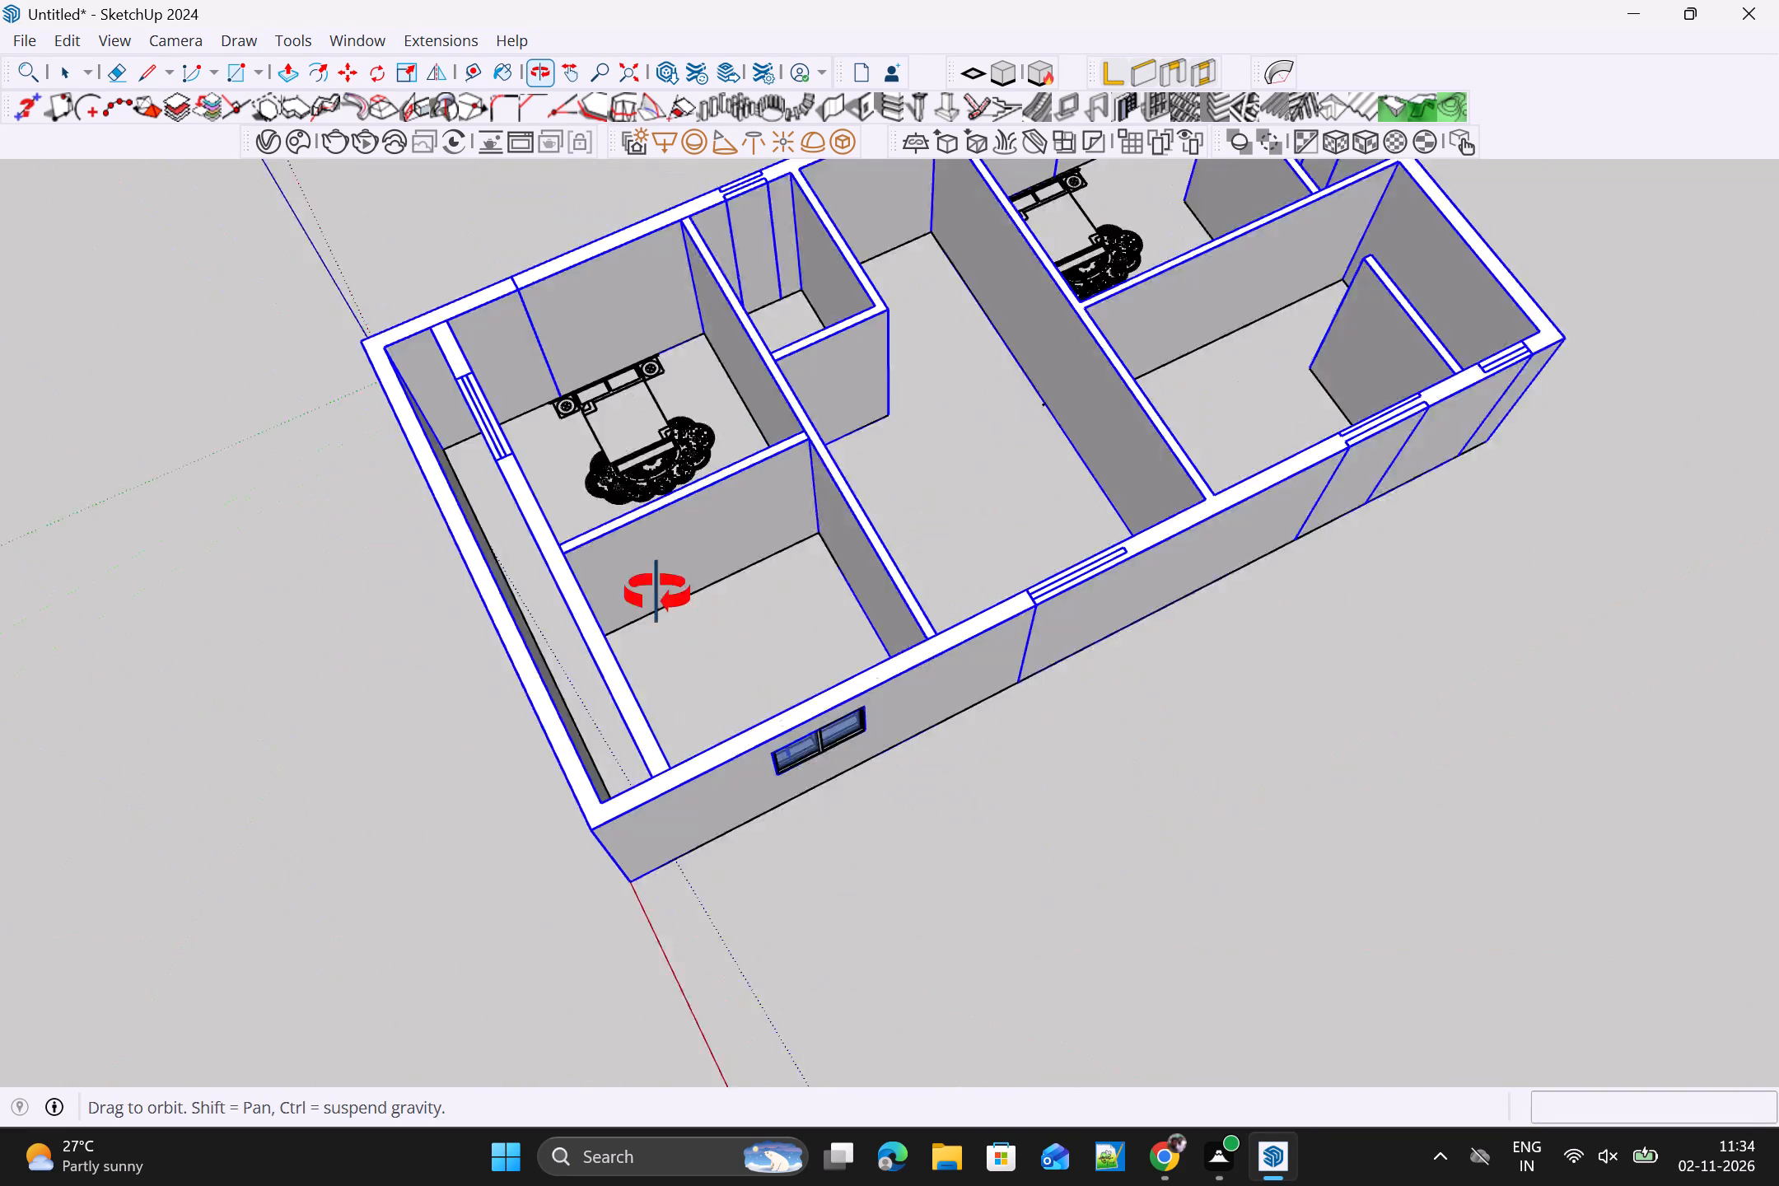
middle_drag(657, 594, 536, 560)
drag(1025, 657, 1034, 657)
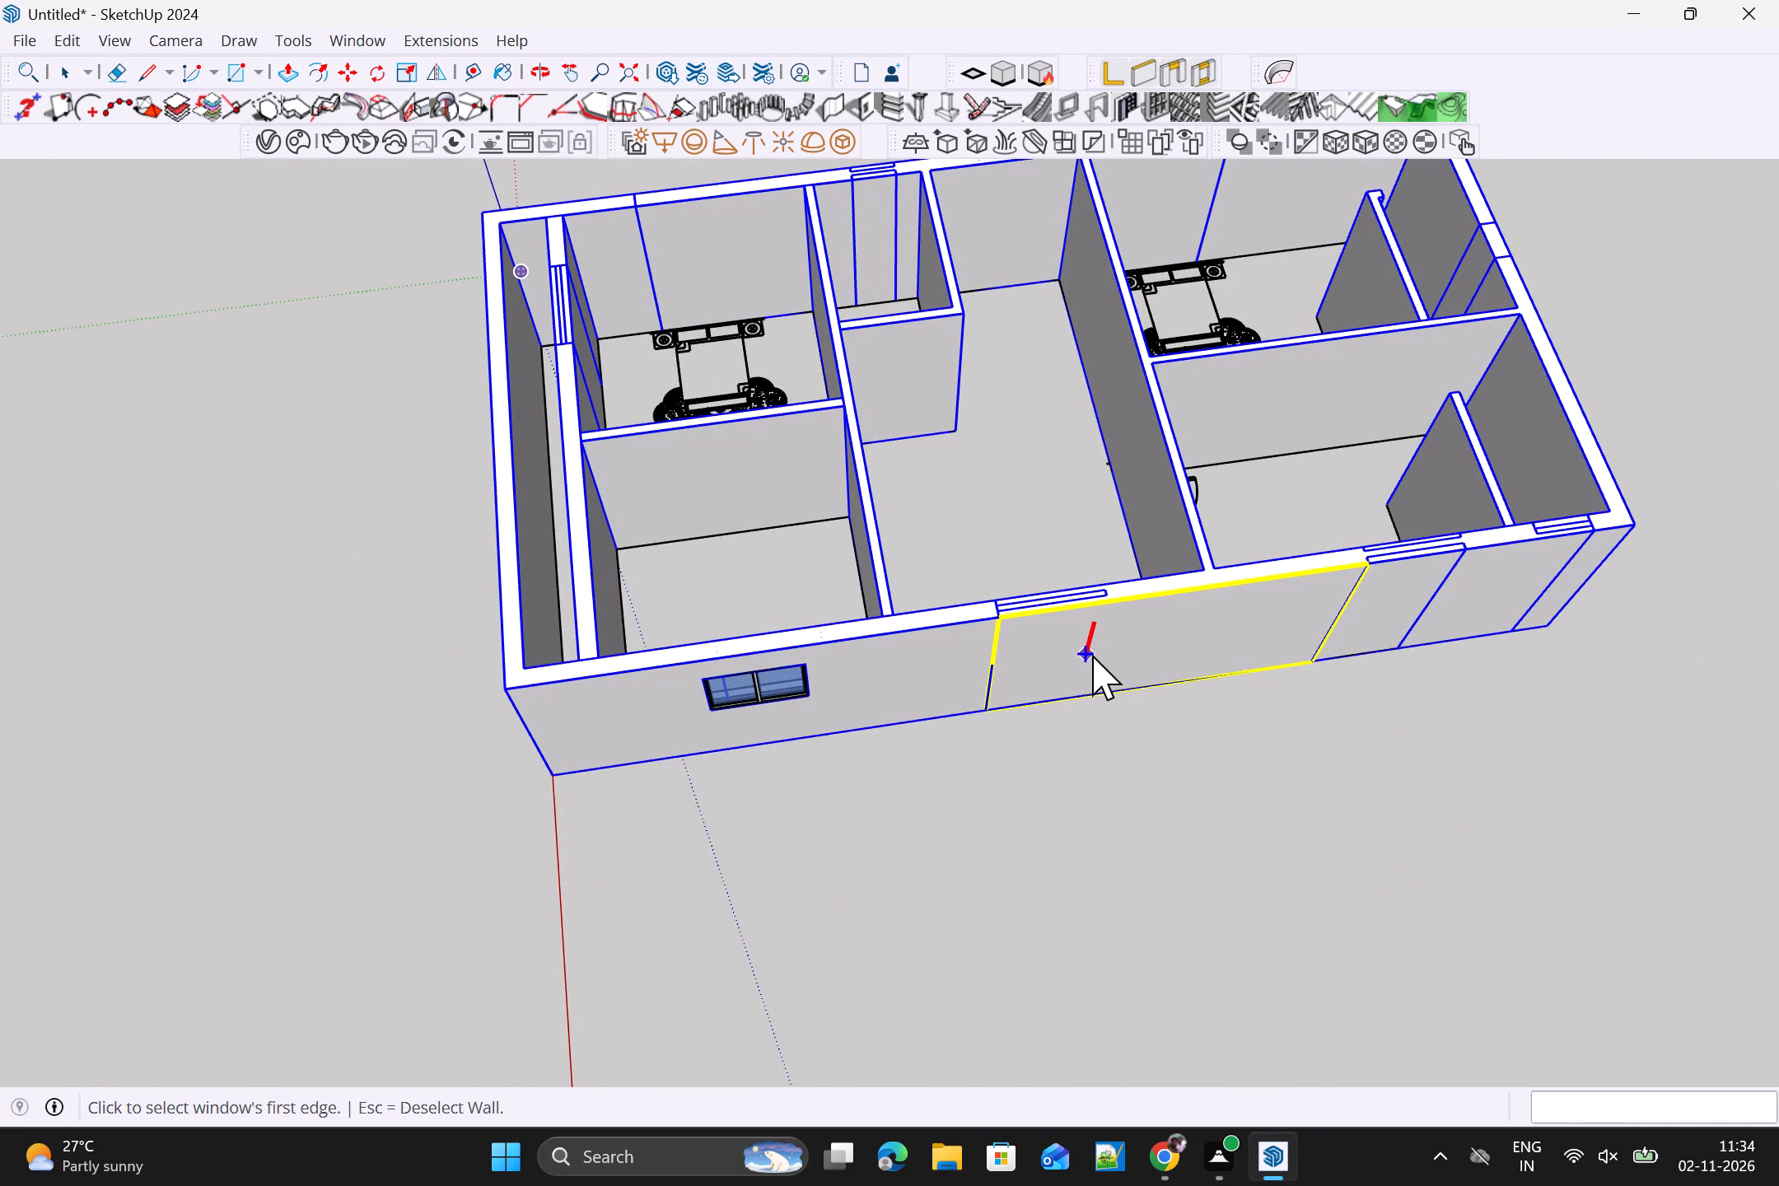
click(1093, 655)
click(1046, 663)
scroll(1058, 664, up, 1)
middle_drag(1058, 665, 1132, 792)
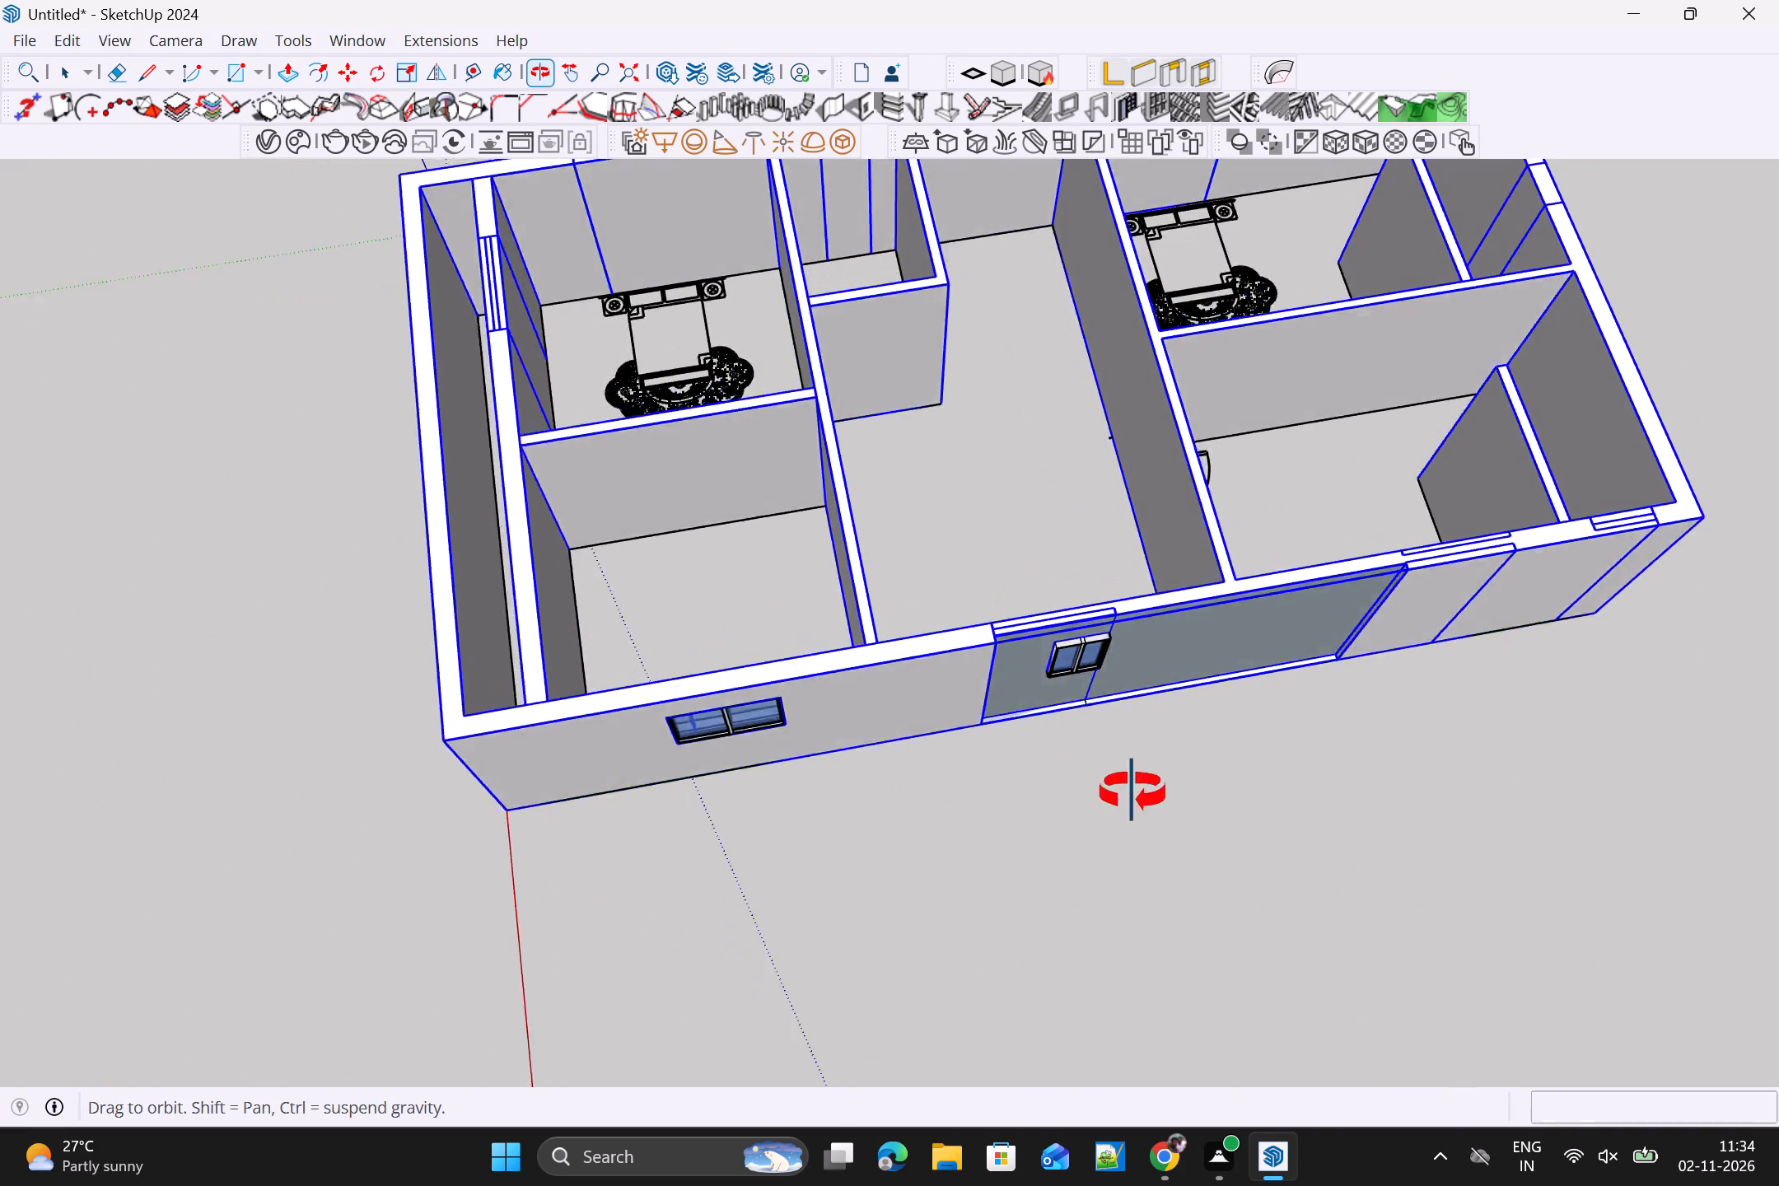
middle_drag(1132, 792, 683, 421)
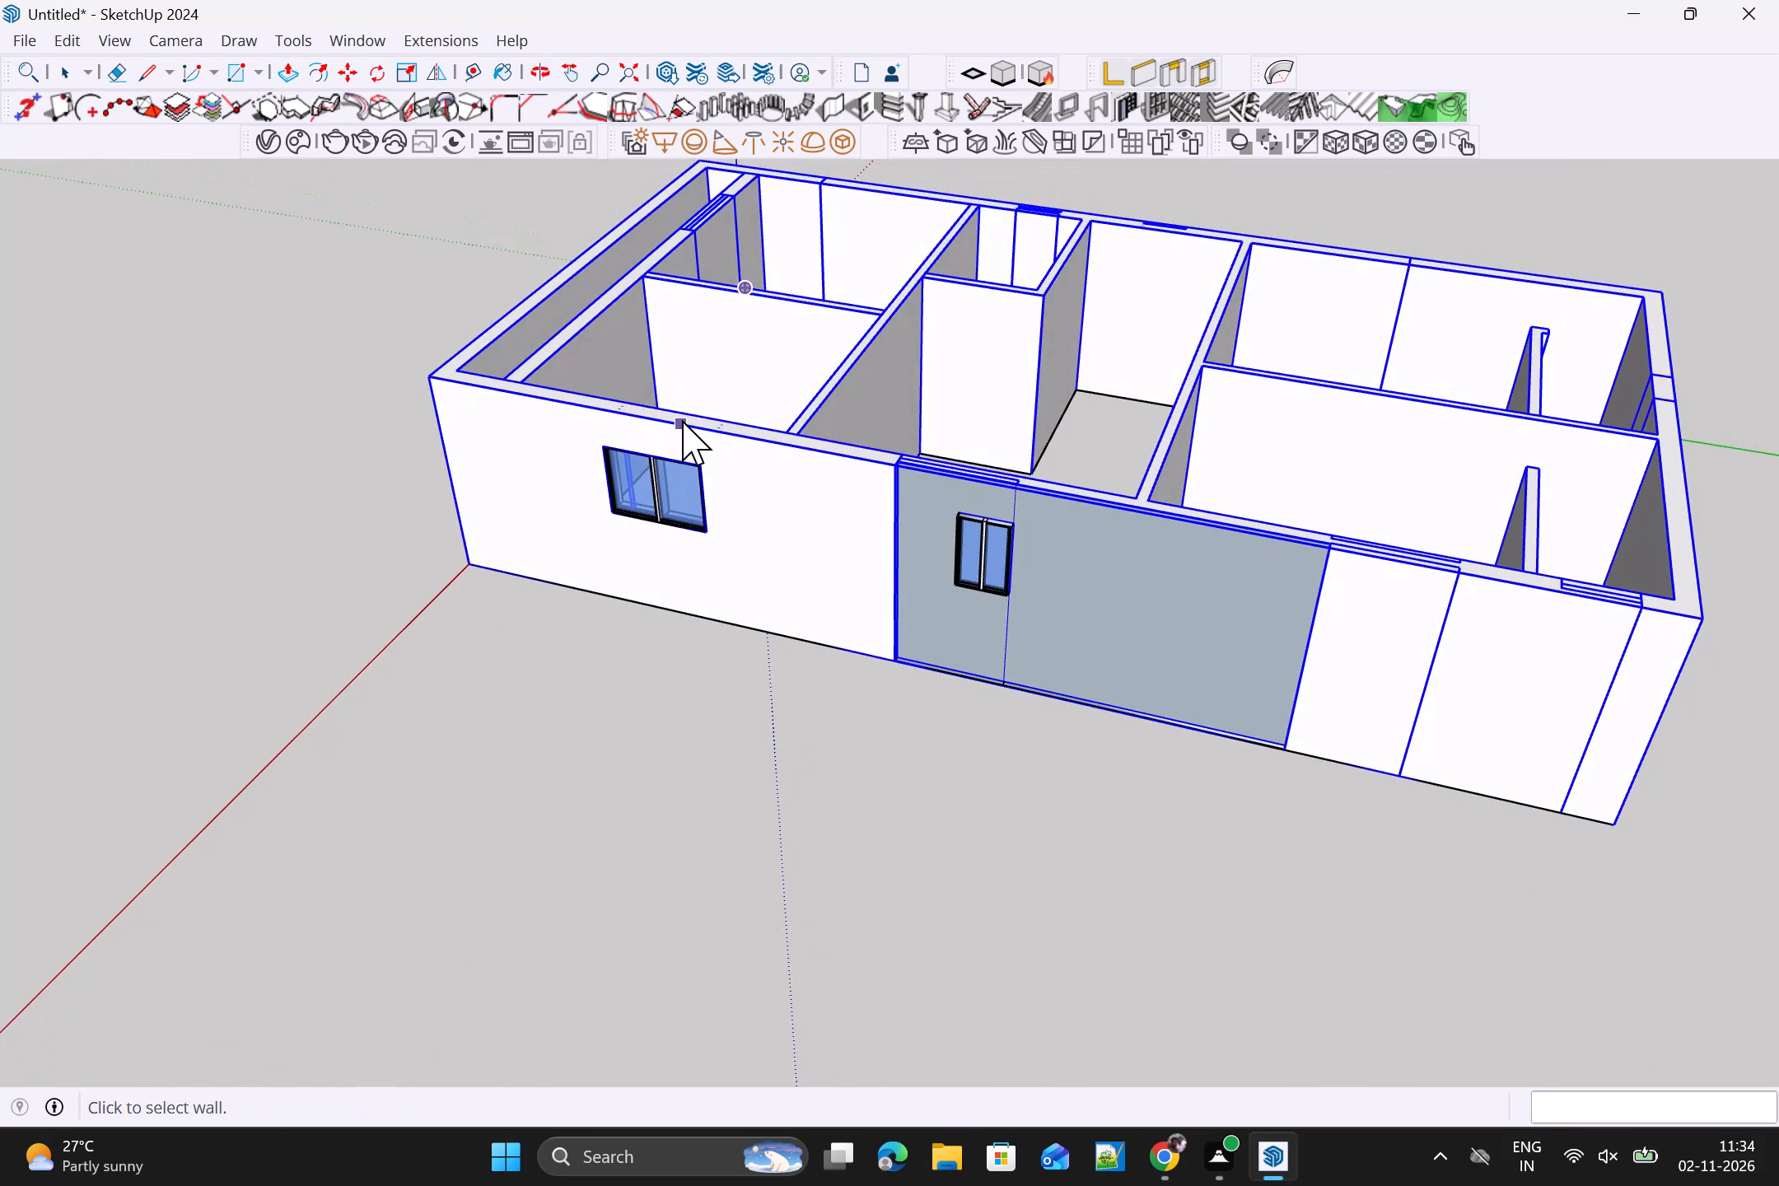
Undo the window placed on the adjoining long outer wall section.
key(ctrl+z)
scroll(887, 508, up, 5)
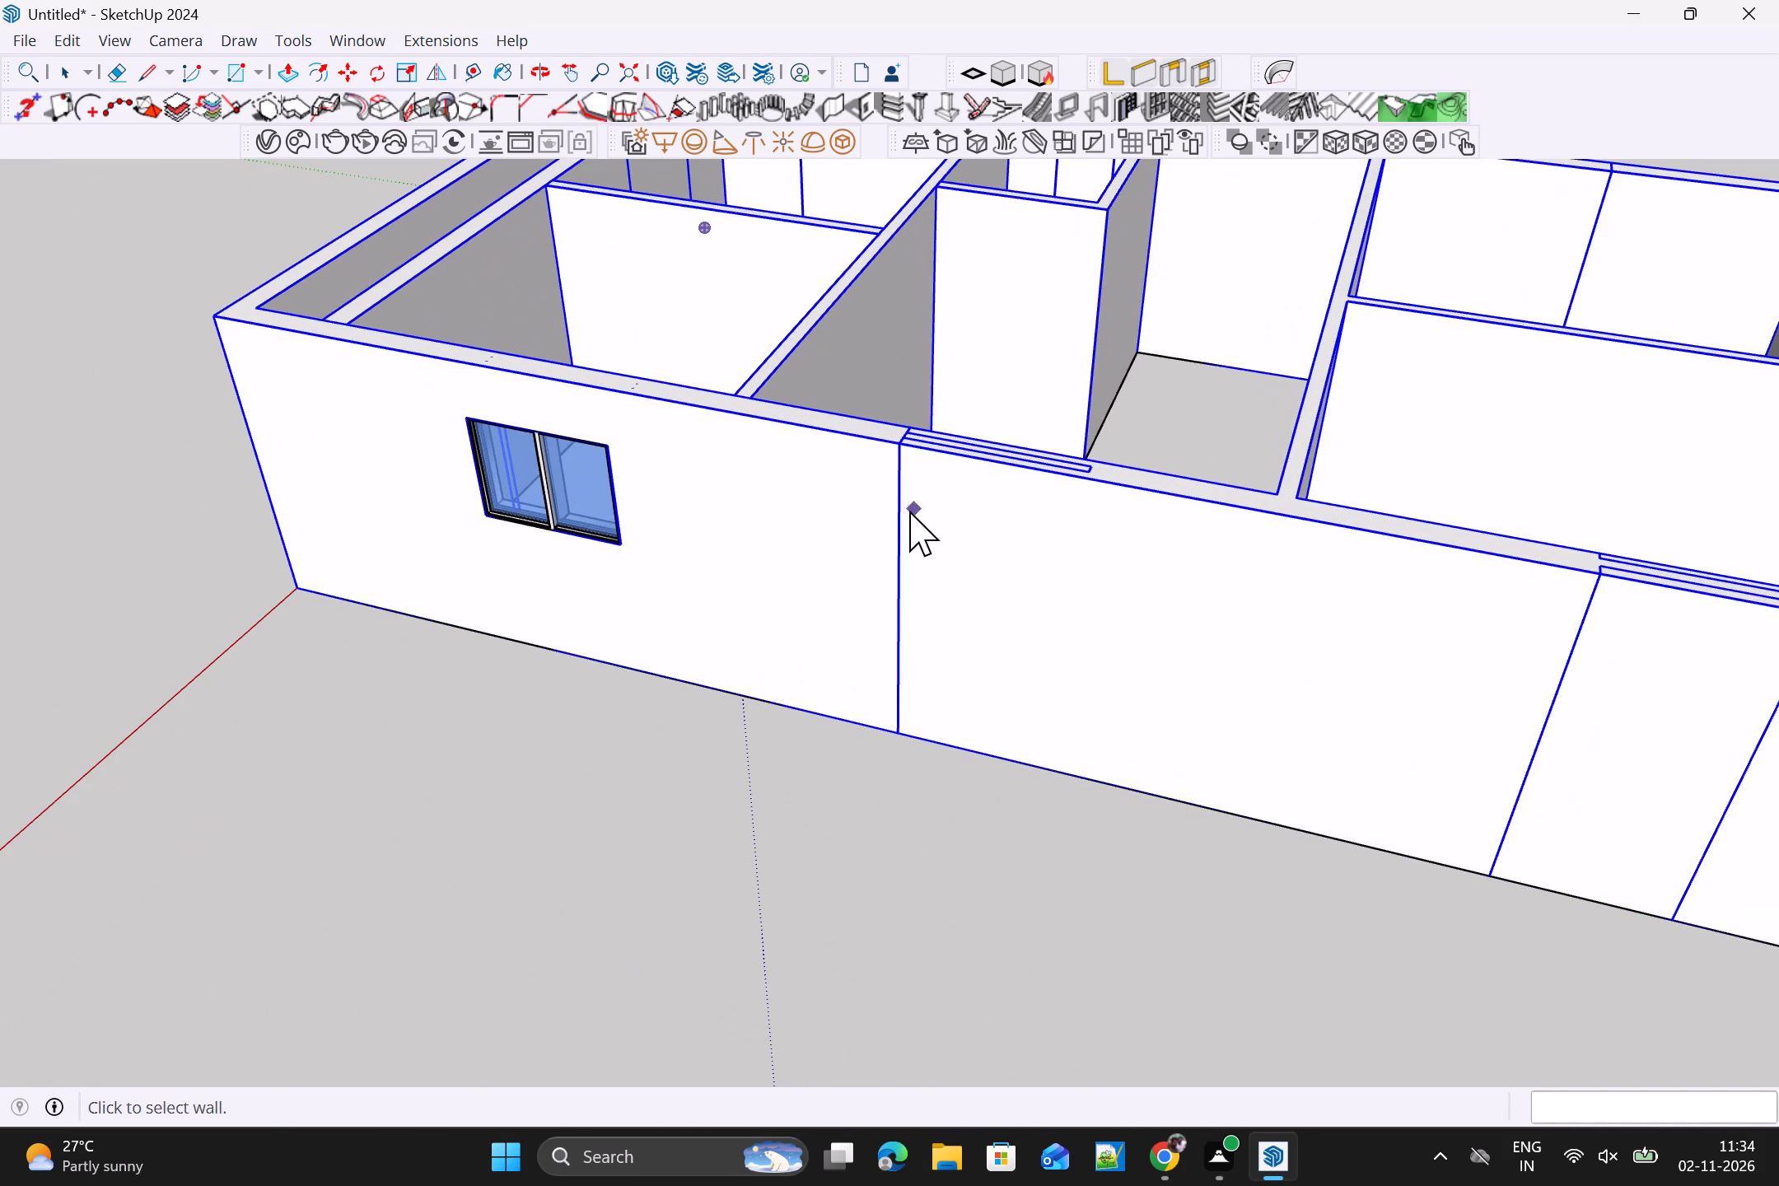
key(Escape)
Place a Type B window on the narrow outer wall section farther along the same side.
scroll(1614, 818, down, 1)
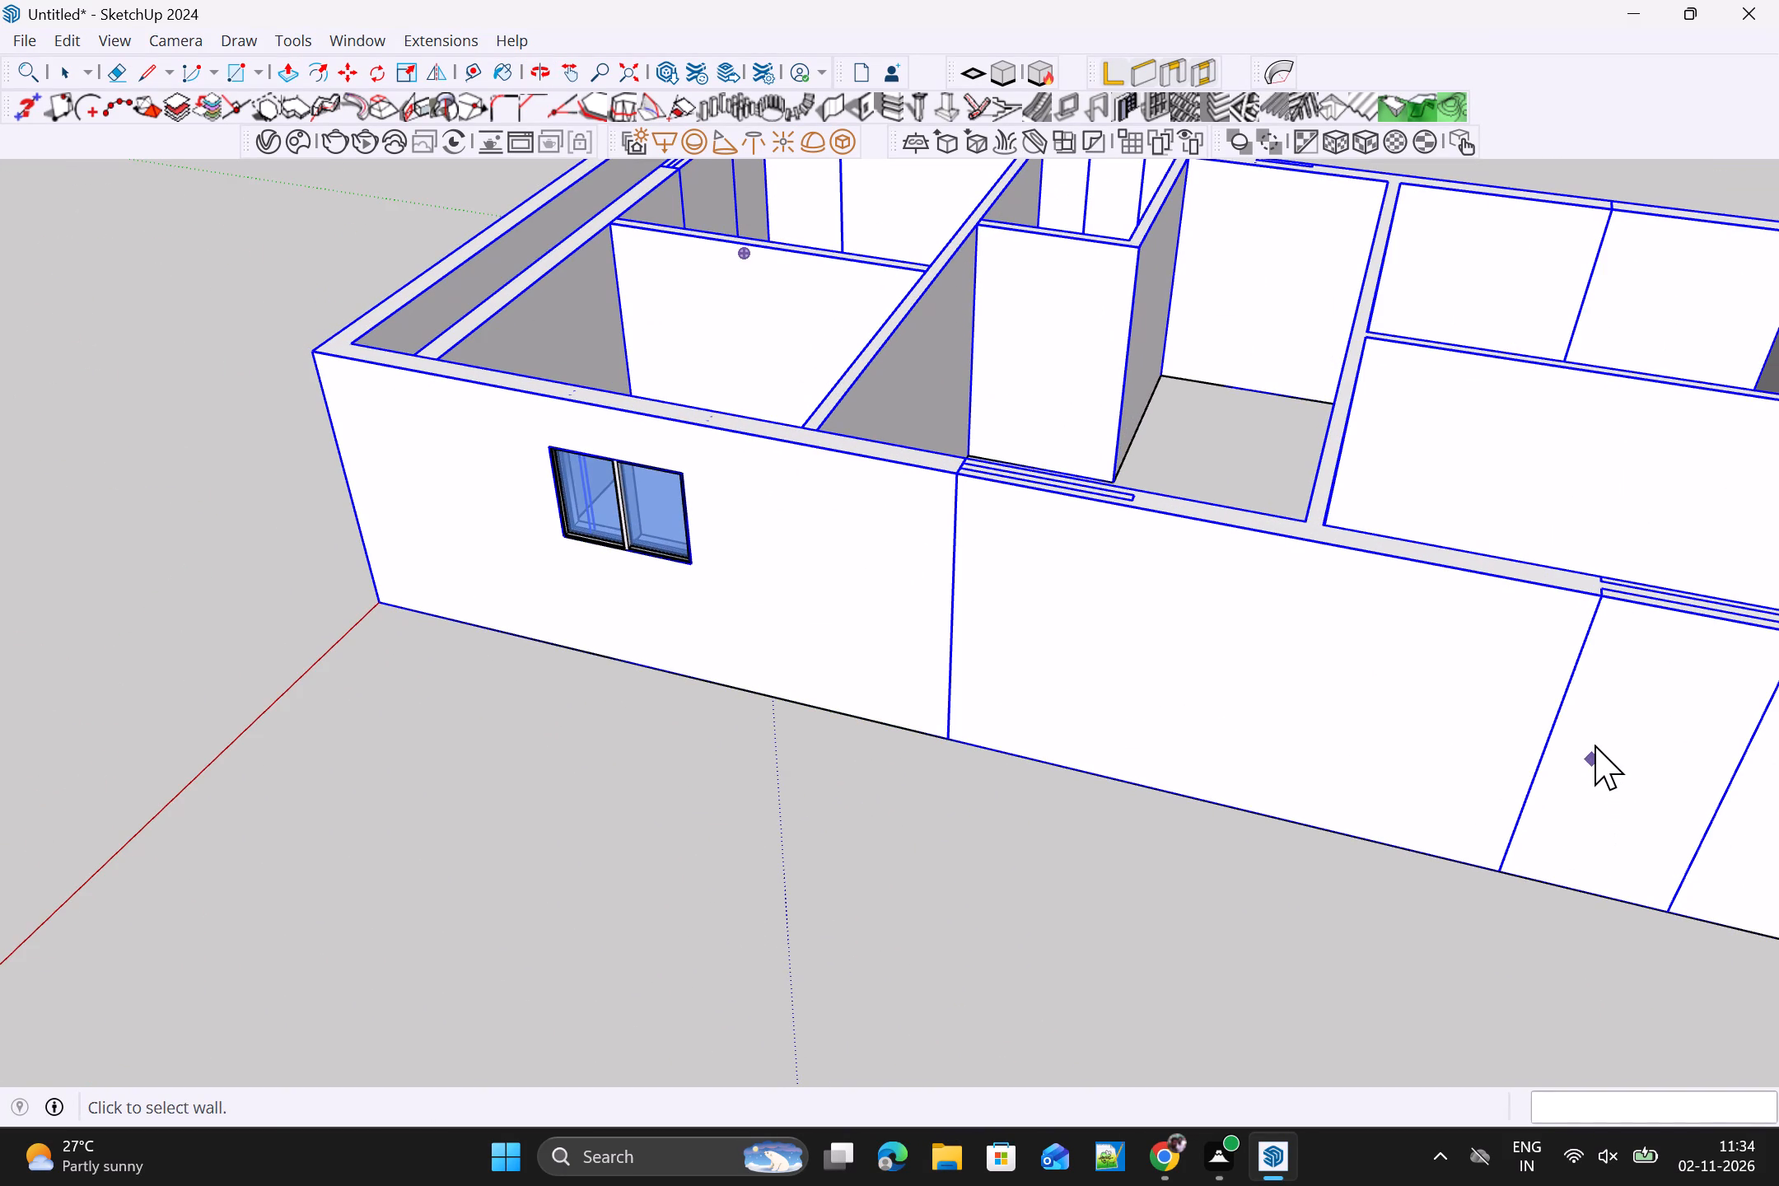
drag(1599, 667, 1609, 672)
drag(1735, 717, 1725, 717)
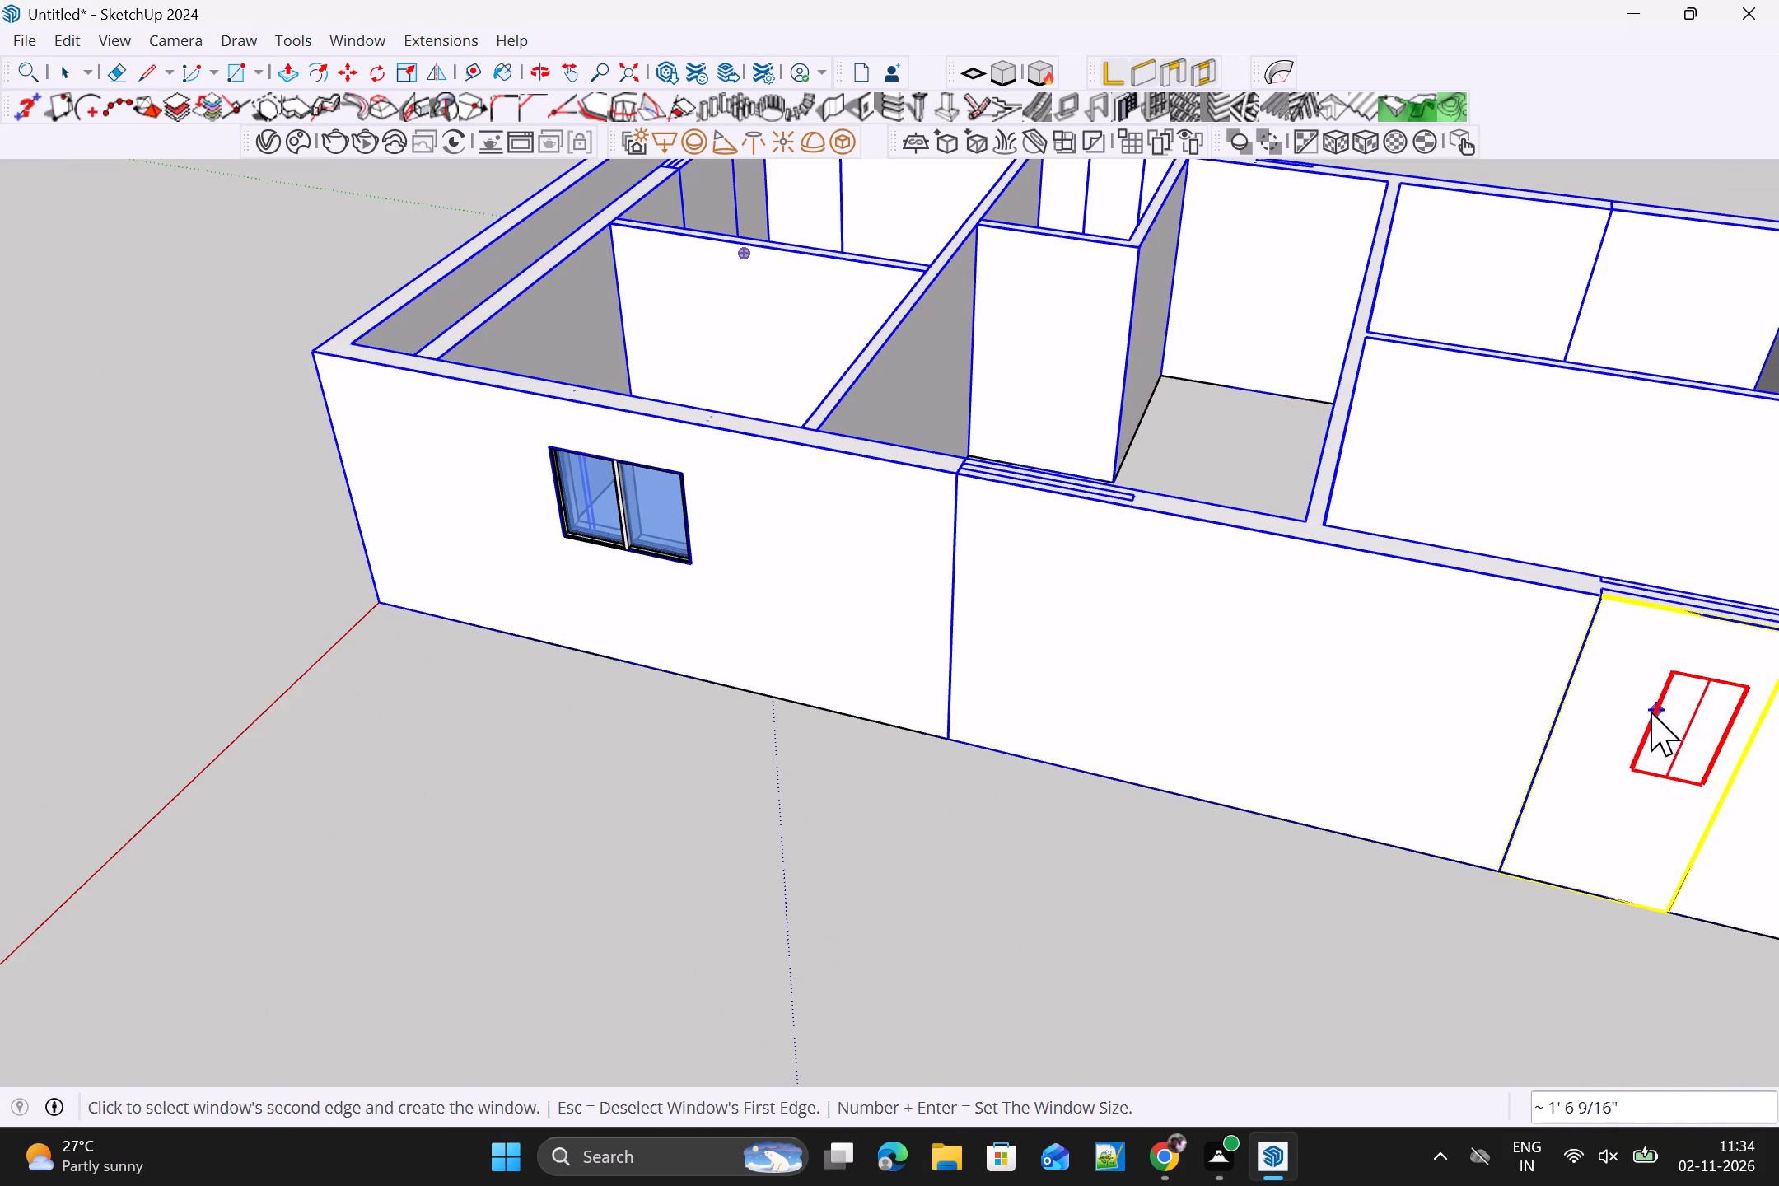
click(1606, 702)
Examine the narrow wall section from inside the room to check whether the window cuts through the wall.
scroll(1620, 721, down, 4)
middle_drag(1591, 734, 1778, 1135)
middle_drag(1082, 683, 1758, 683)
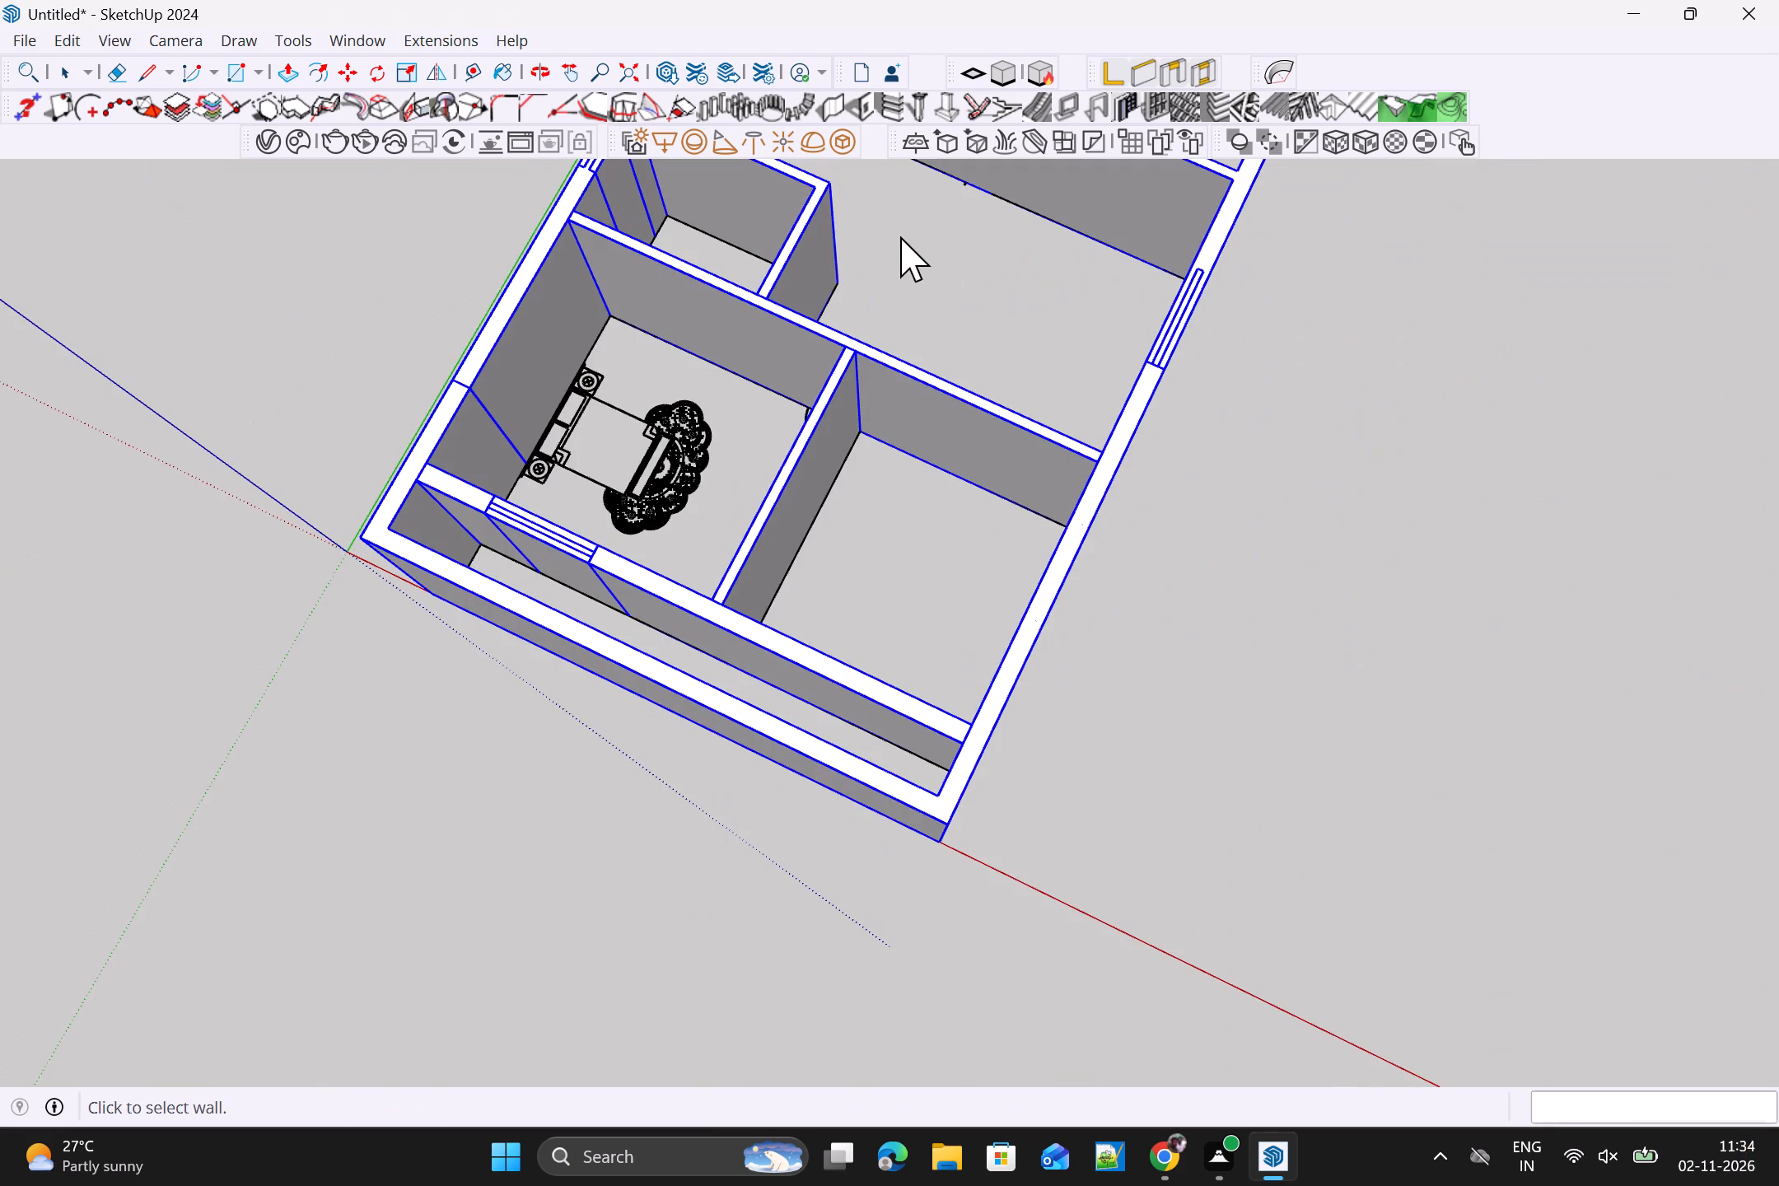
shift+middle_drag(905, 396, 905, 542)
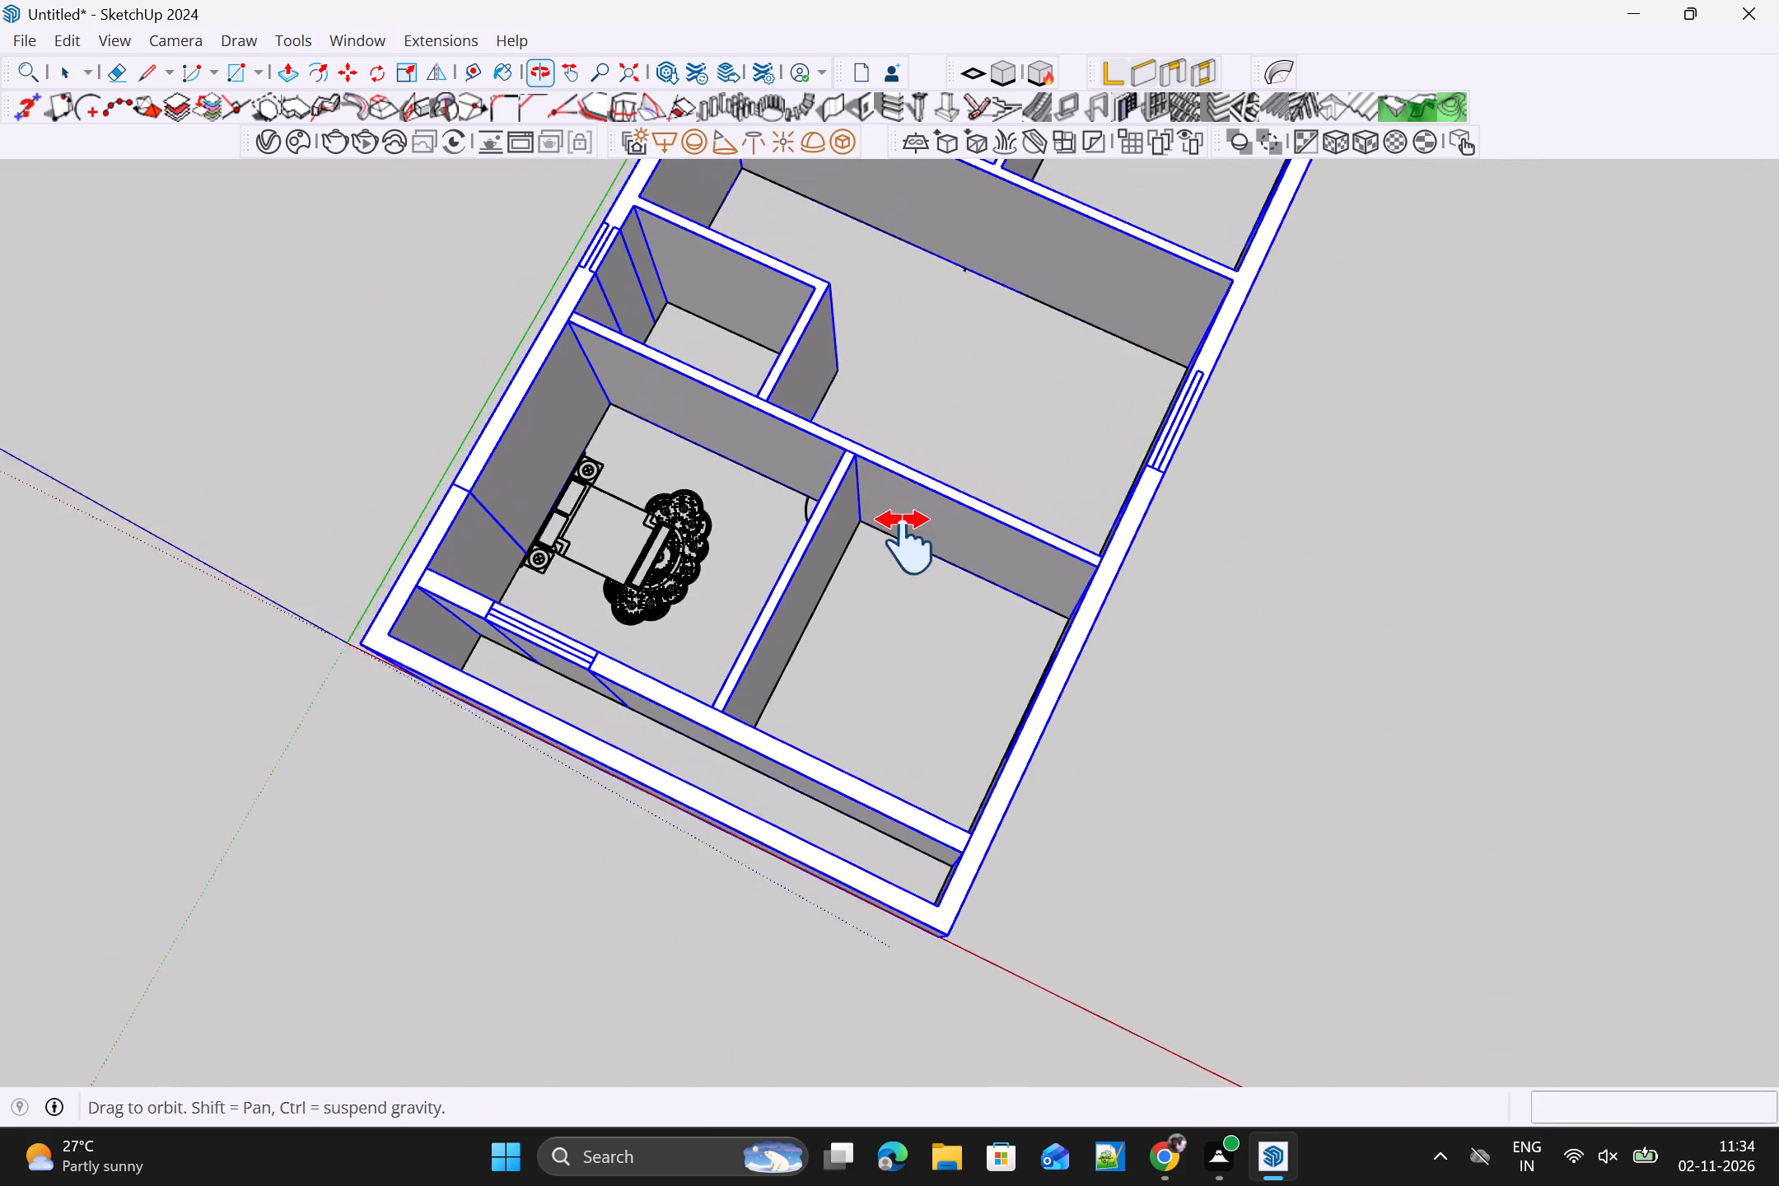
shift+middle_drag(905, 542, 938, 745)
middle_drag(1012, 477, 1508, 467)
shift+scroll(783, 244, down, 1)
shift+middle_drag(783, 255, 857, 542)
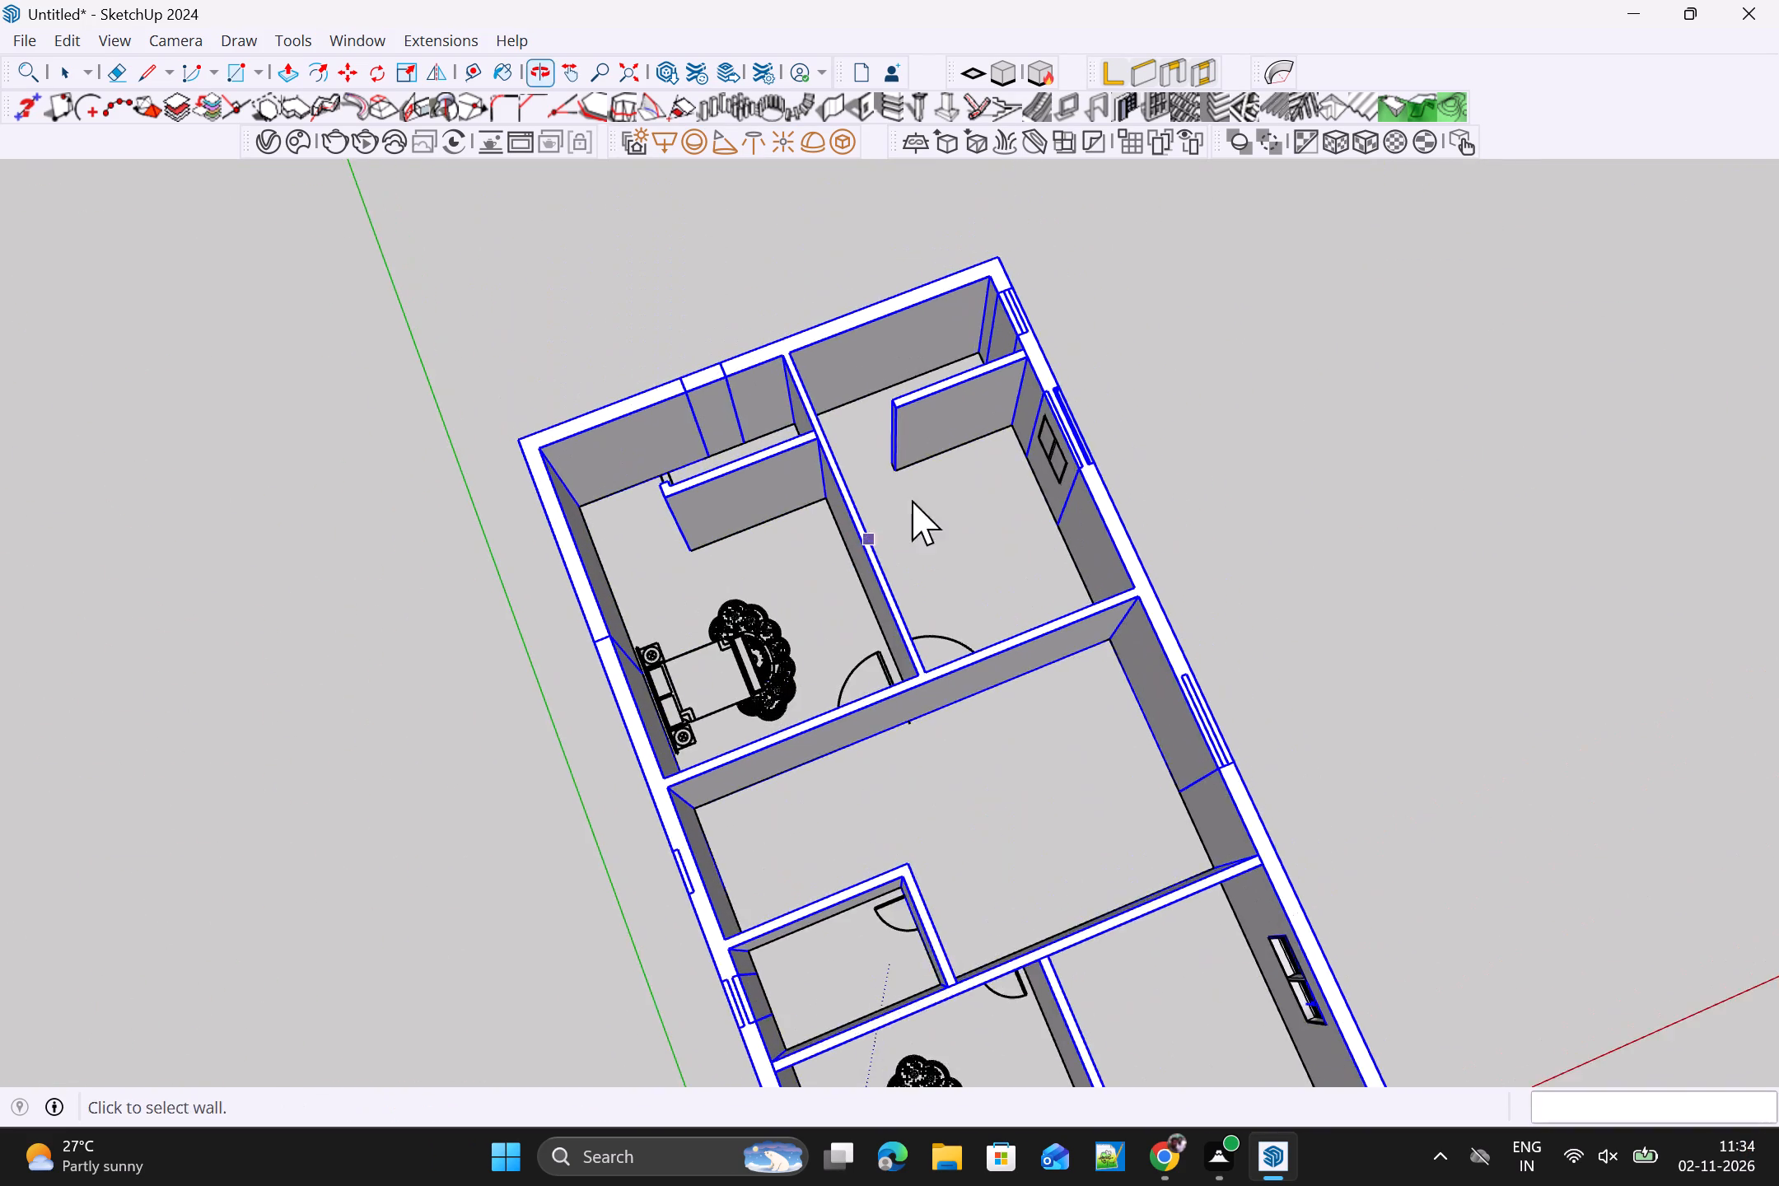
scroll(950, 480, up, 1)
middle_drag(950, 480, 1047, 271)
scroll(974, 445, up, 8)
scroll(1257, 469, up, 2)
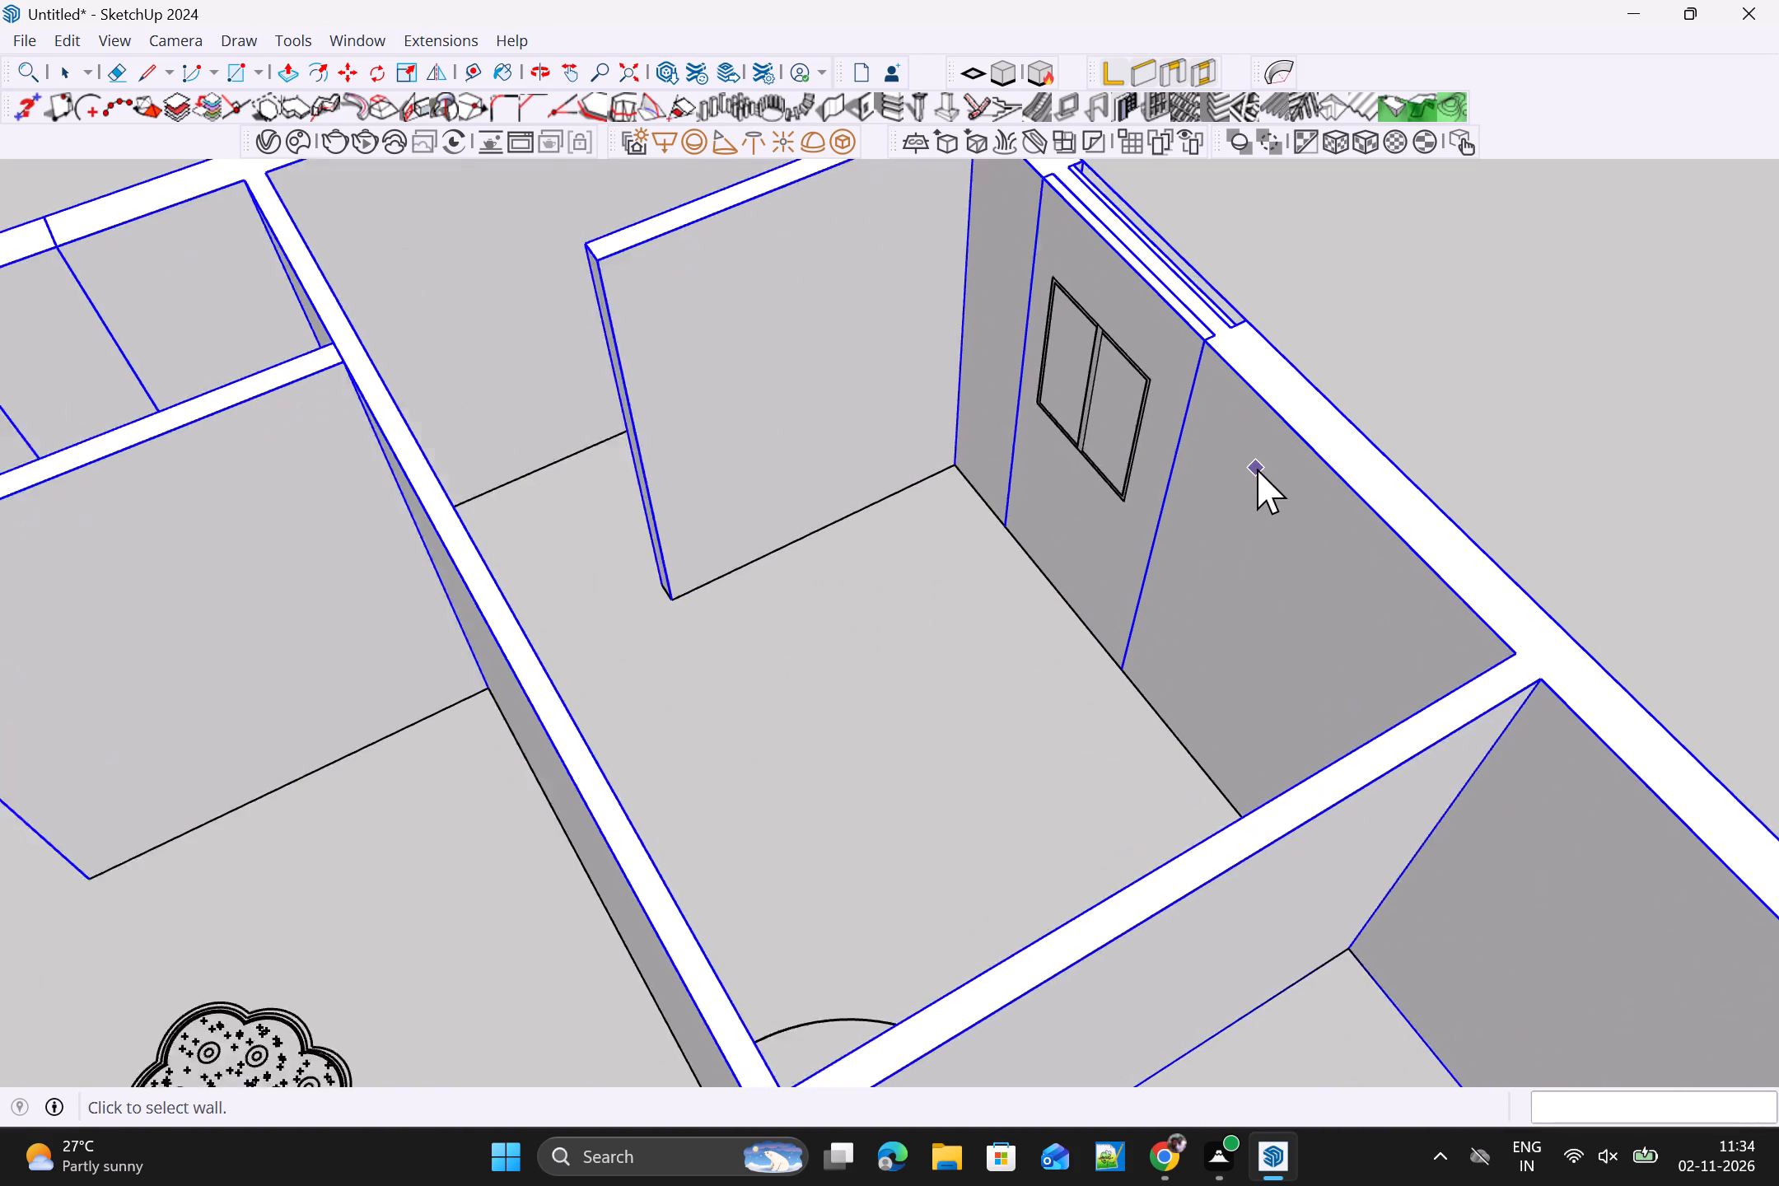
scroll(1257, 469, up, 2)
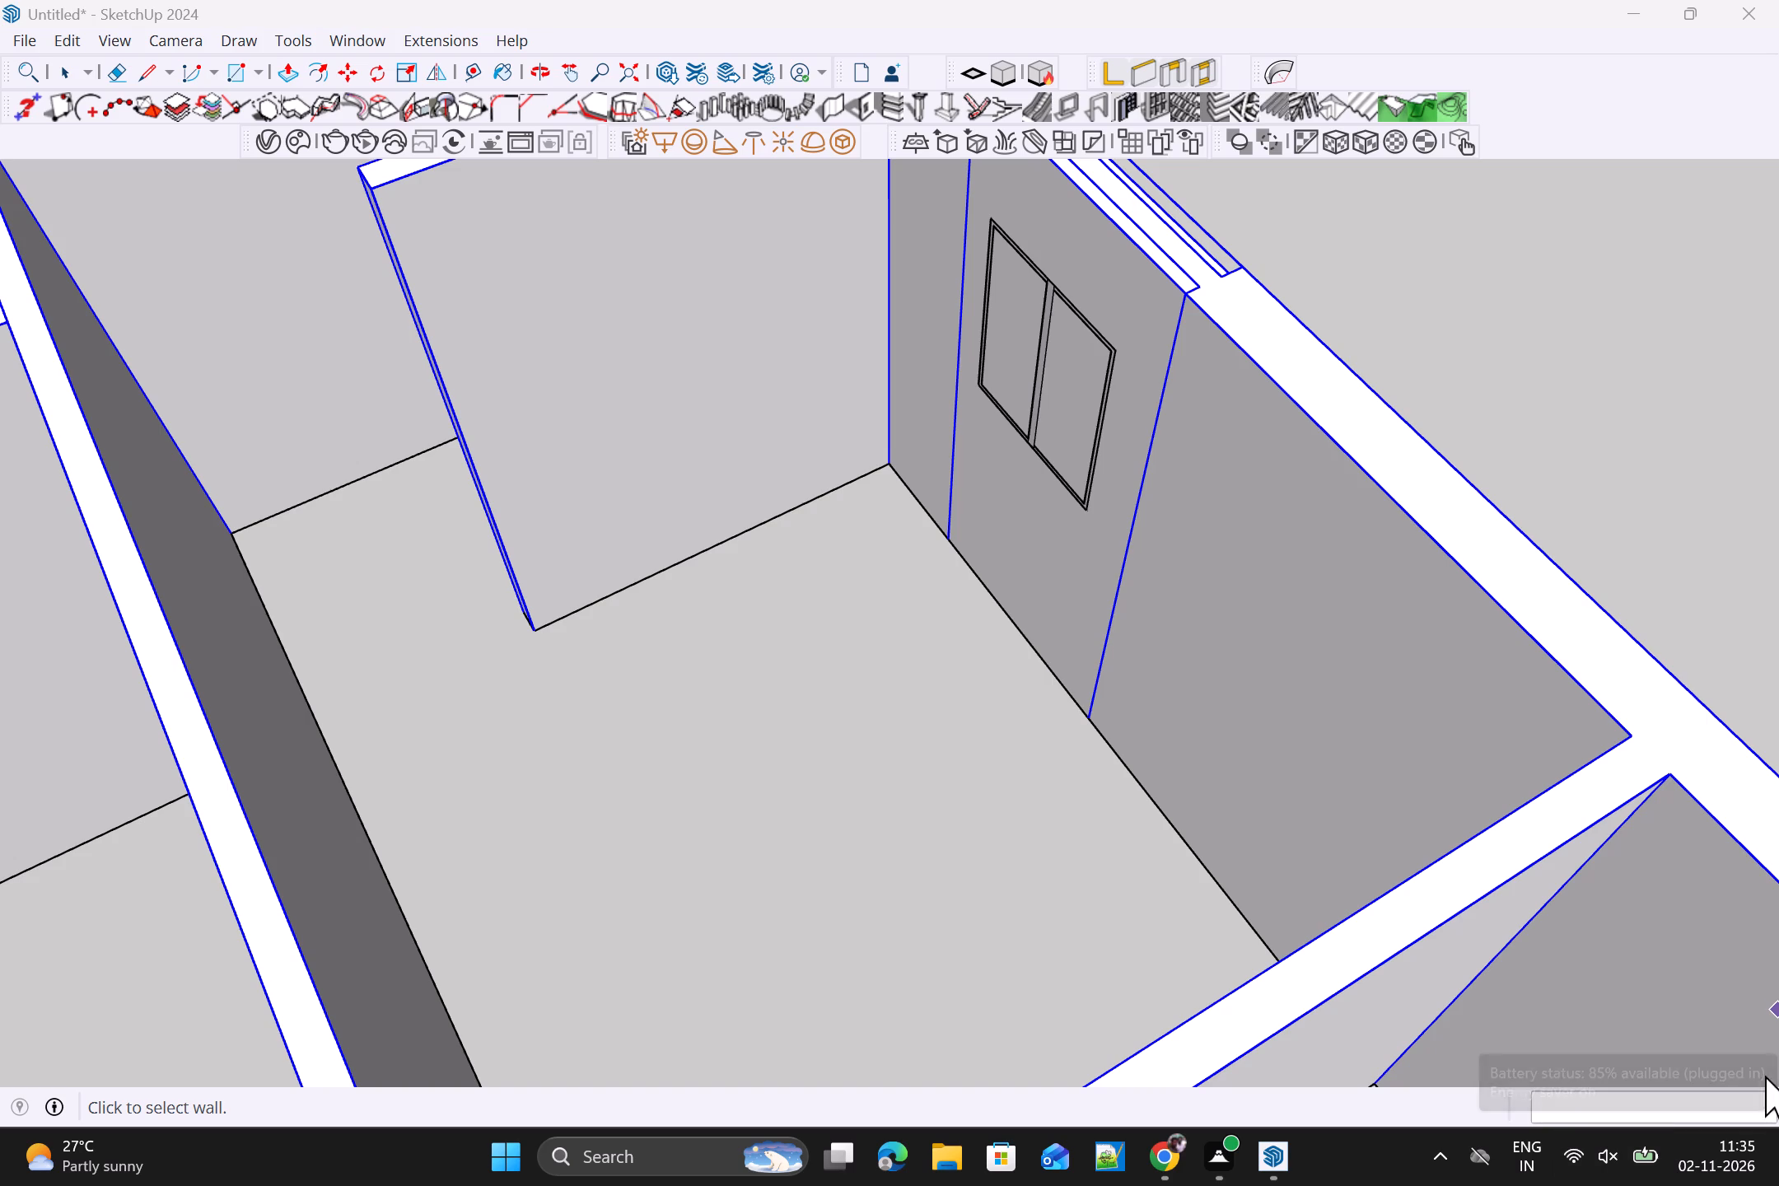
scroll(1096, 530, down, 1)
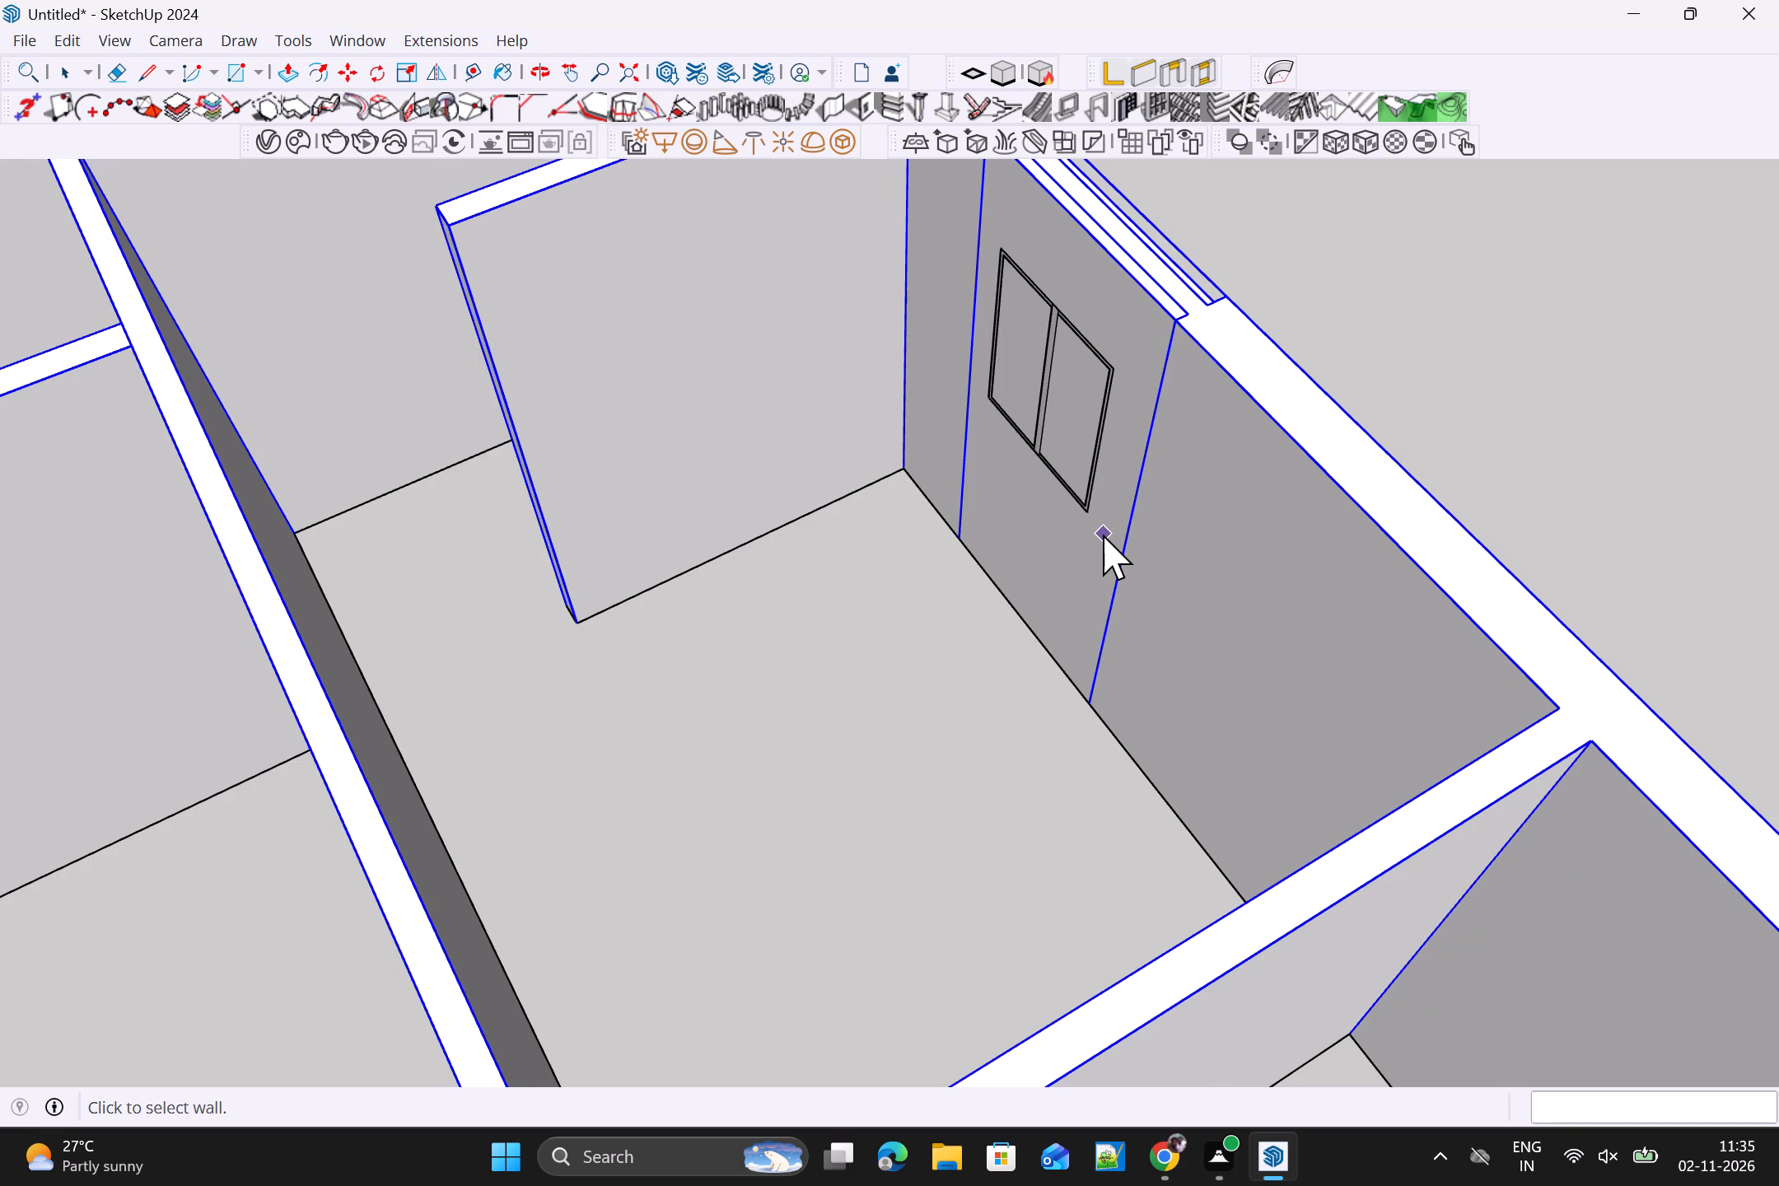
scroll(1103, 535, down, 5)
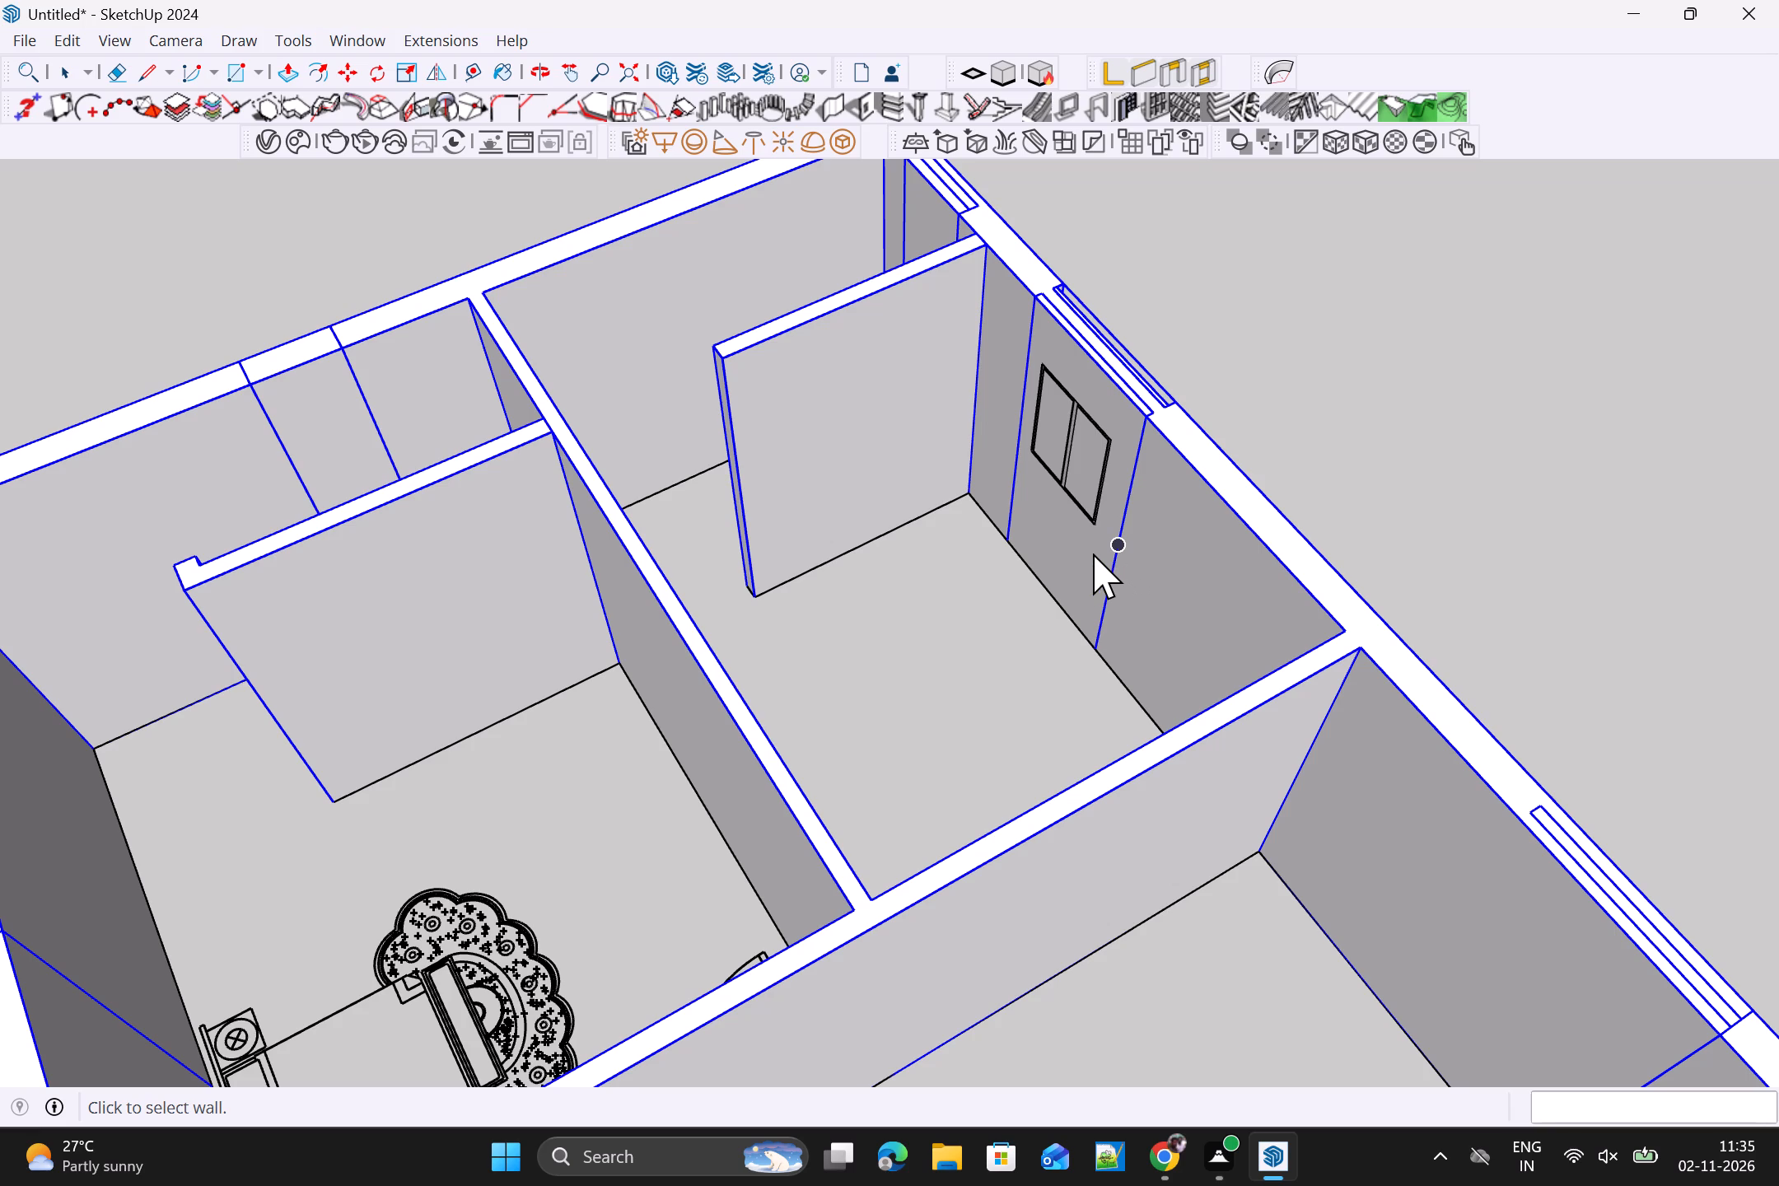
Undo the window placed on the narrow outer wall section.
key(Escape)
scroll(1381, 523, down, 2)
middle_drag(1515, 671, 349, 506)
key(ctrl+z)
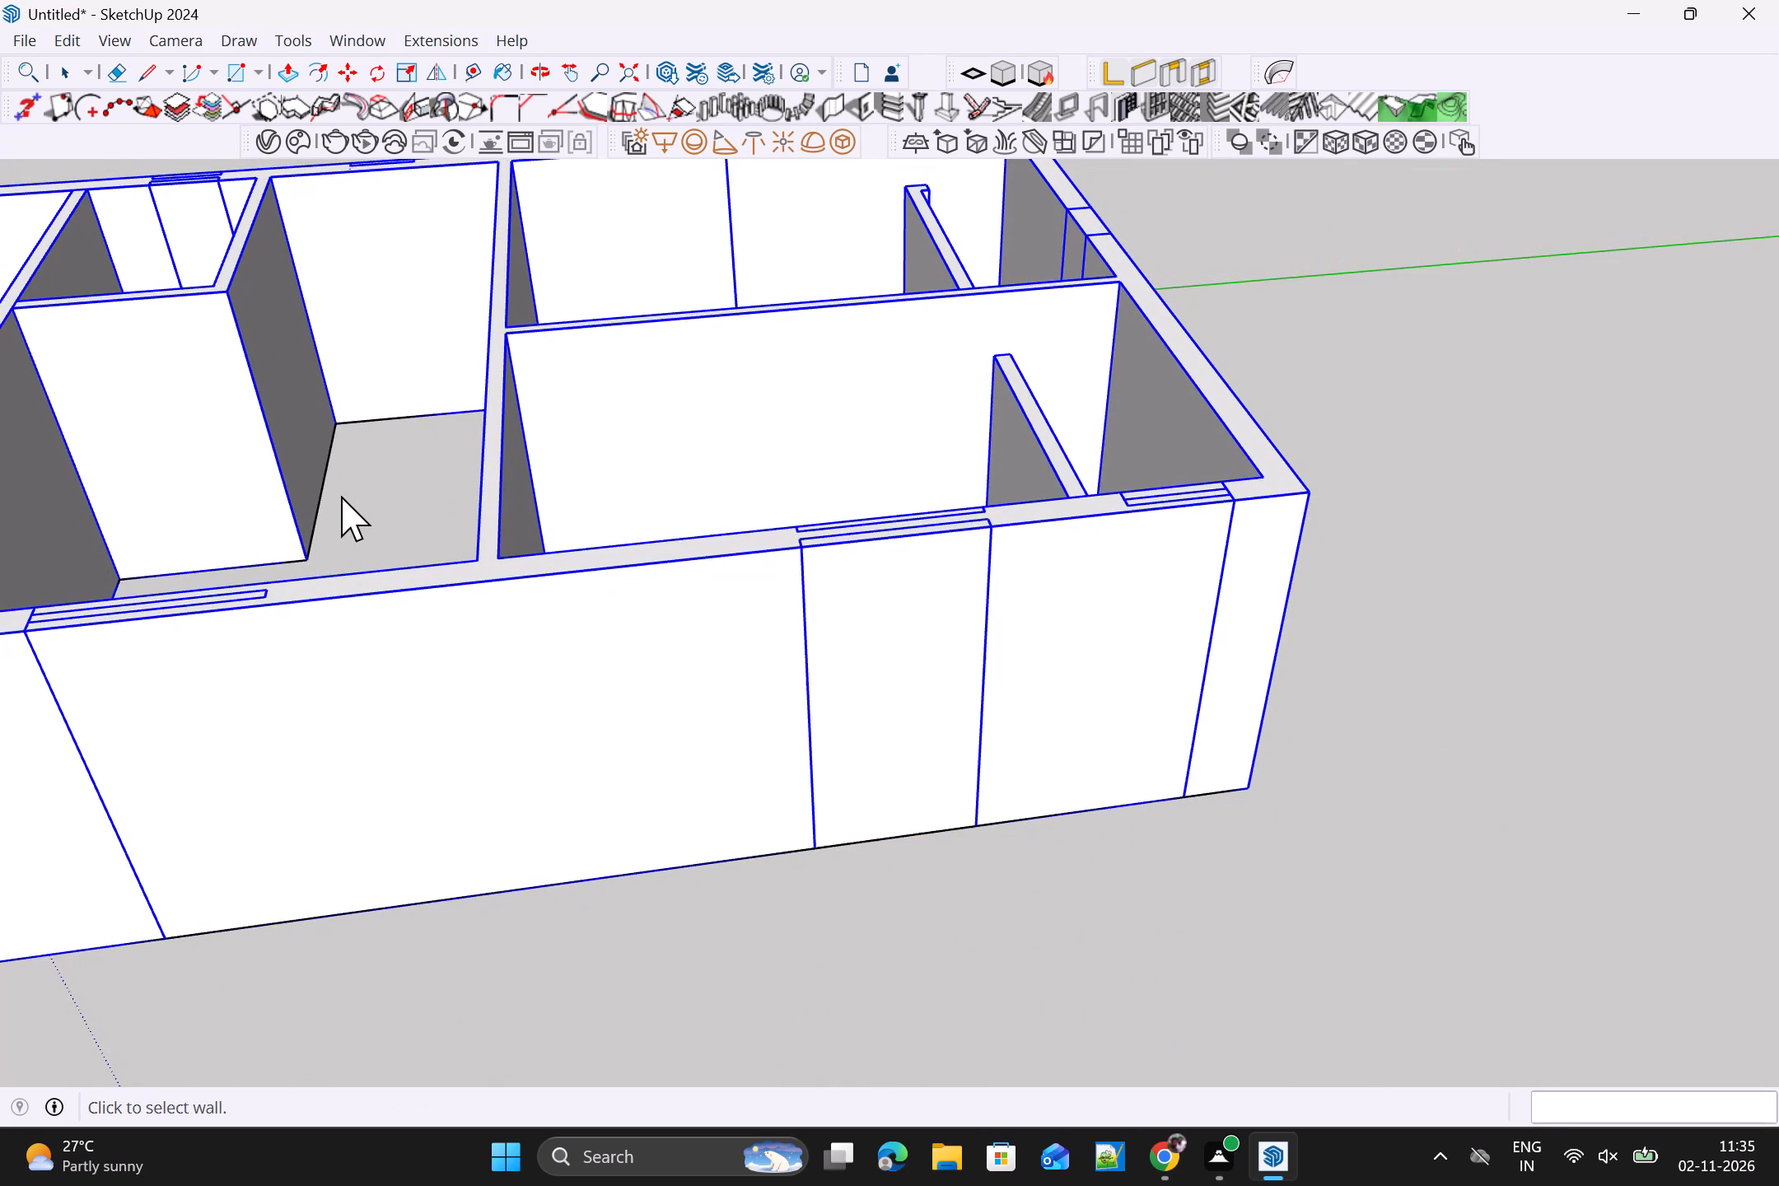
Open the wall group and select the long leftover line on the outer wall's top face above the narrow section.
key(space)
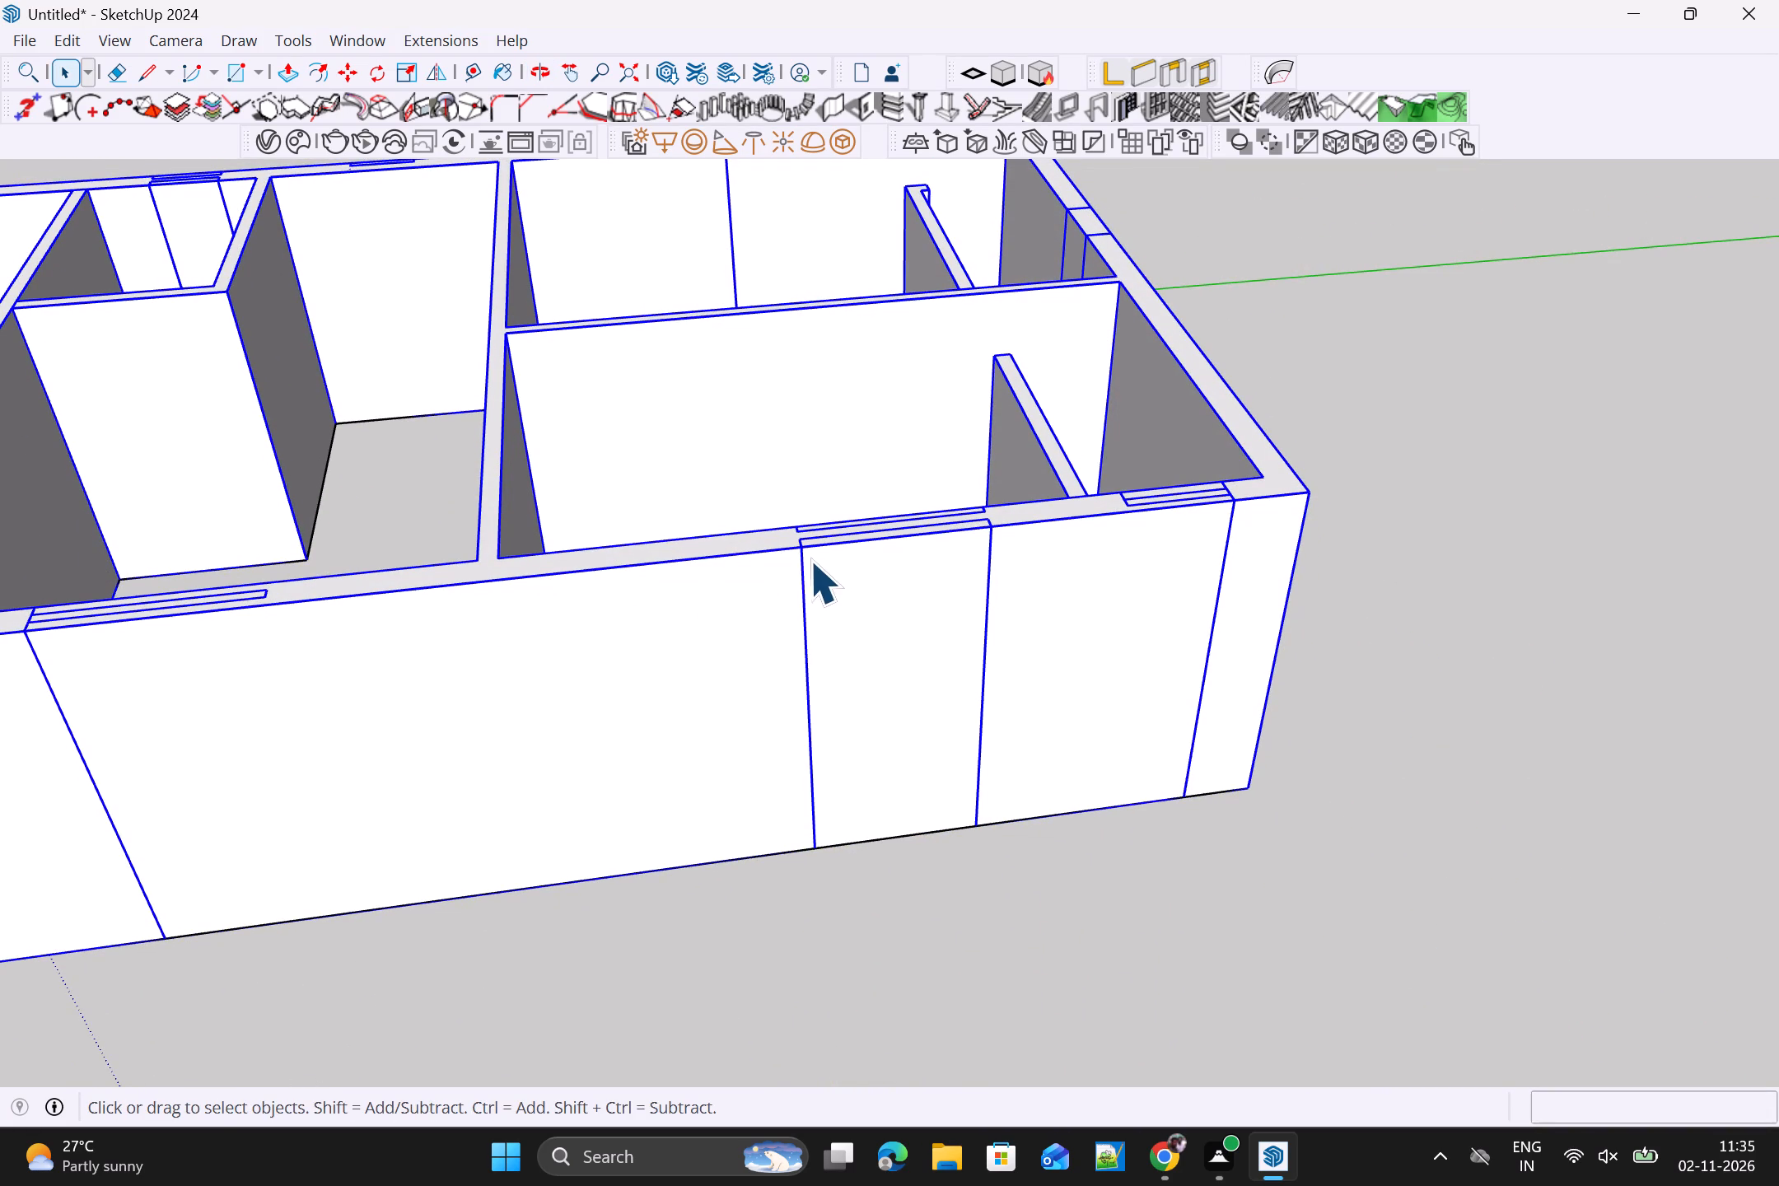
scroll(833, 527, up, 7)
click(837, 540)
click(838, 544)
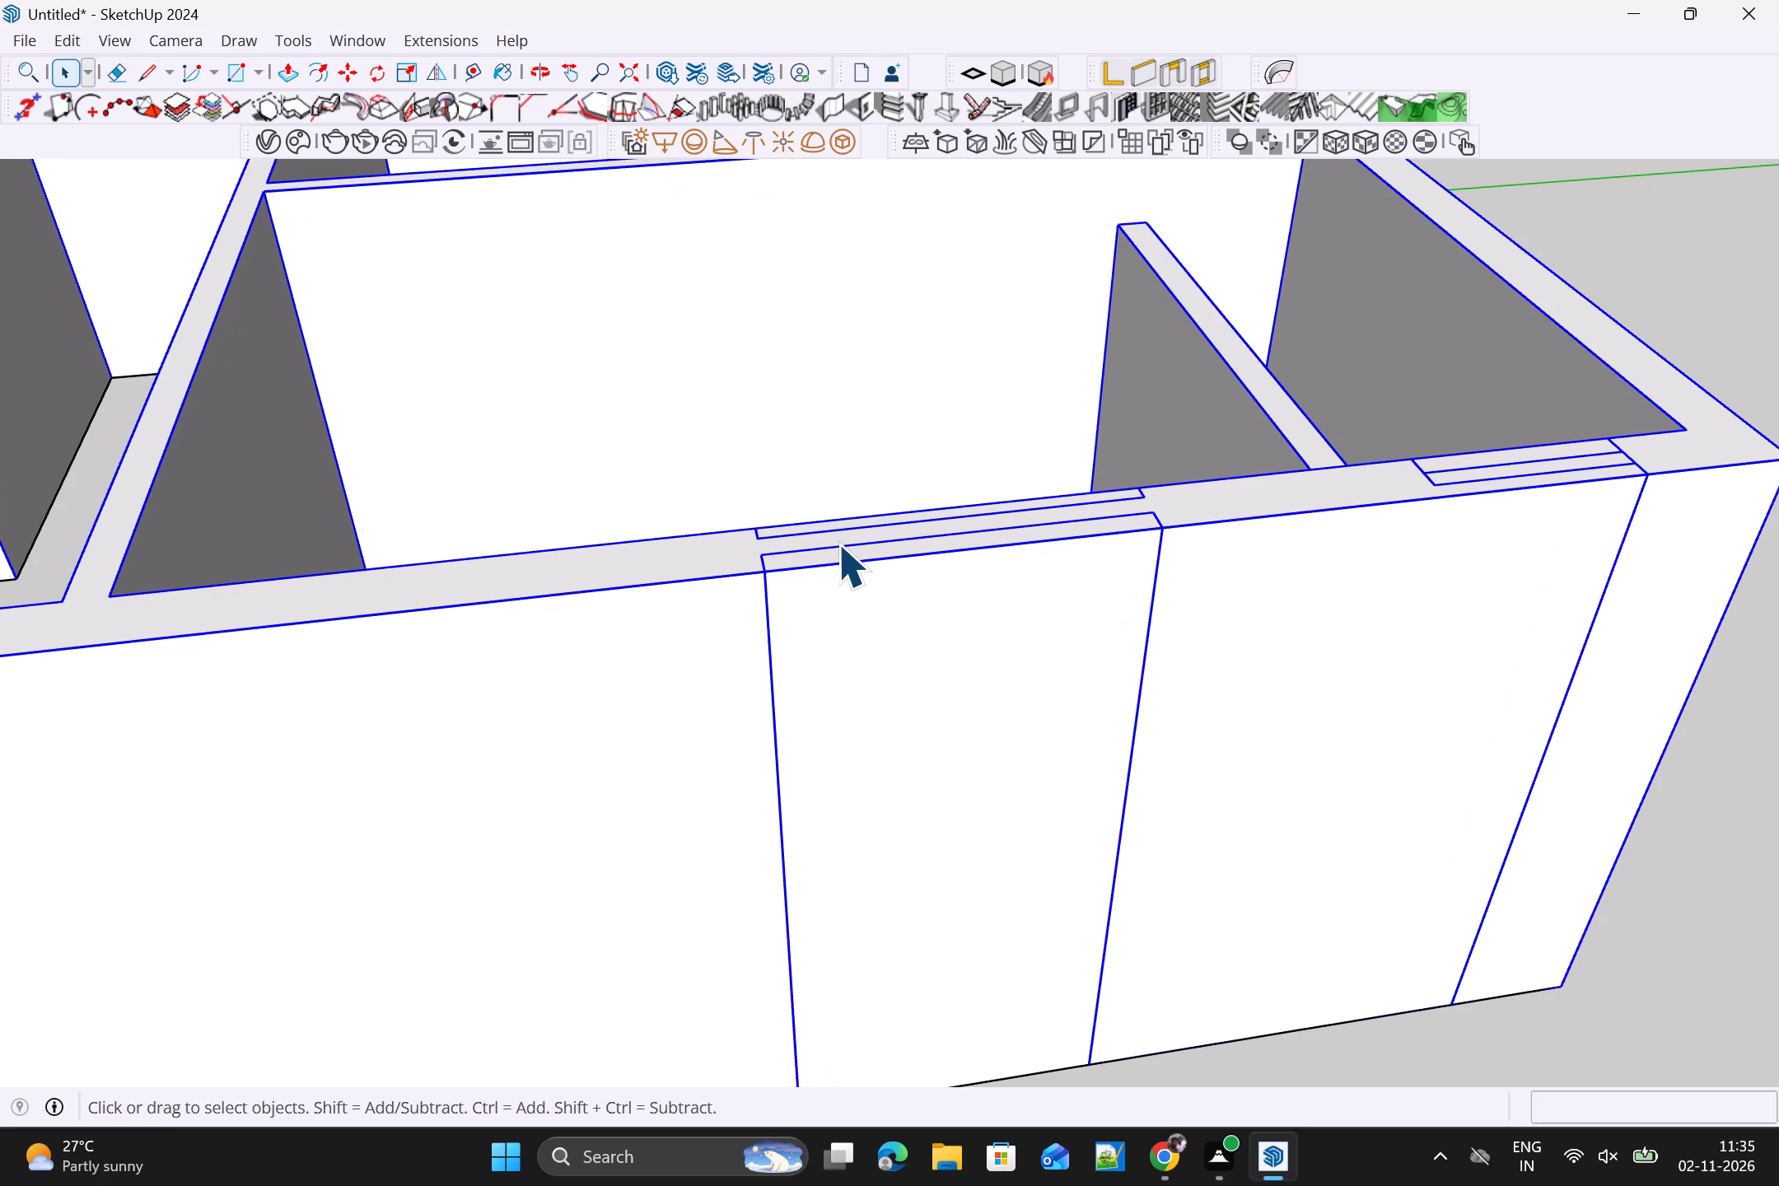
click(838, 544)
scroll(842, 547, up, 5)
click(845, 549)
triple_click(845, 544)
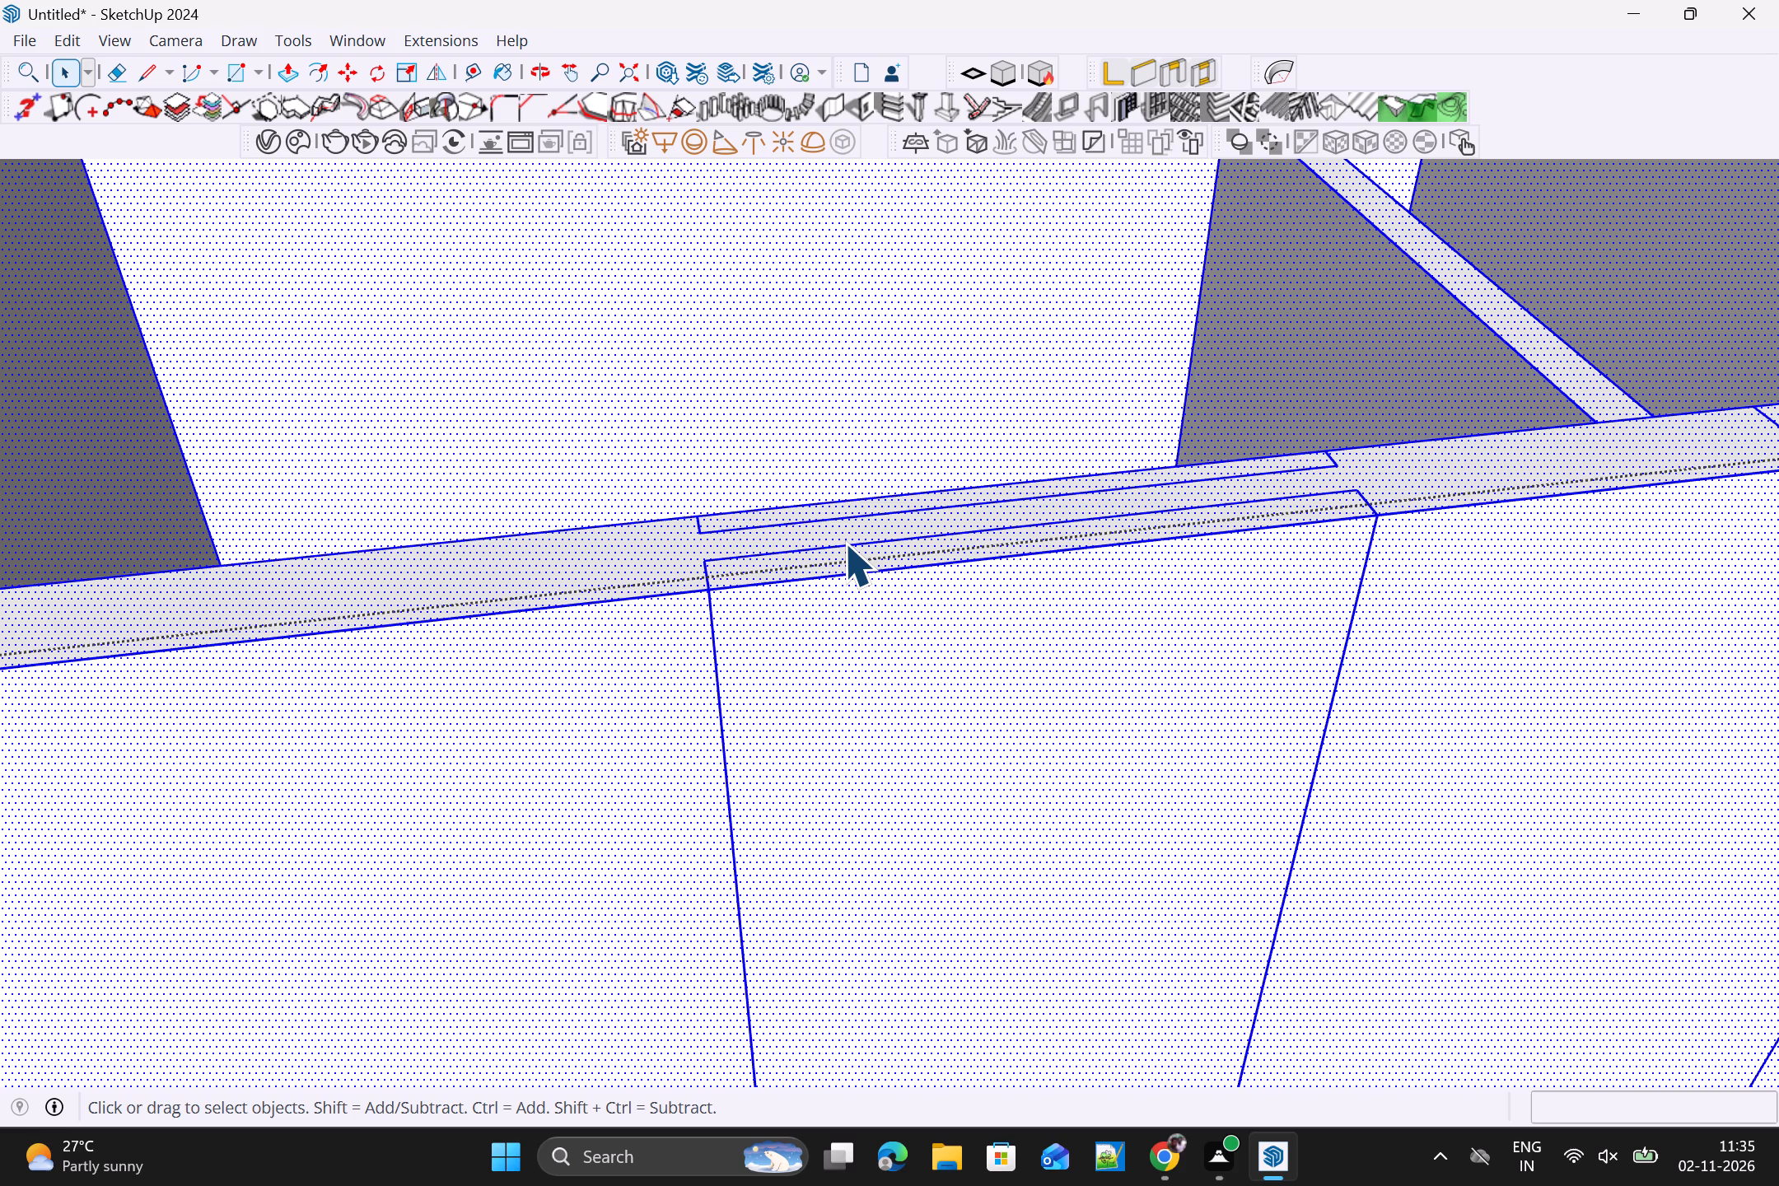
click(843, 543)
click(847, 549)
scroll(843, 549, up, 4)
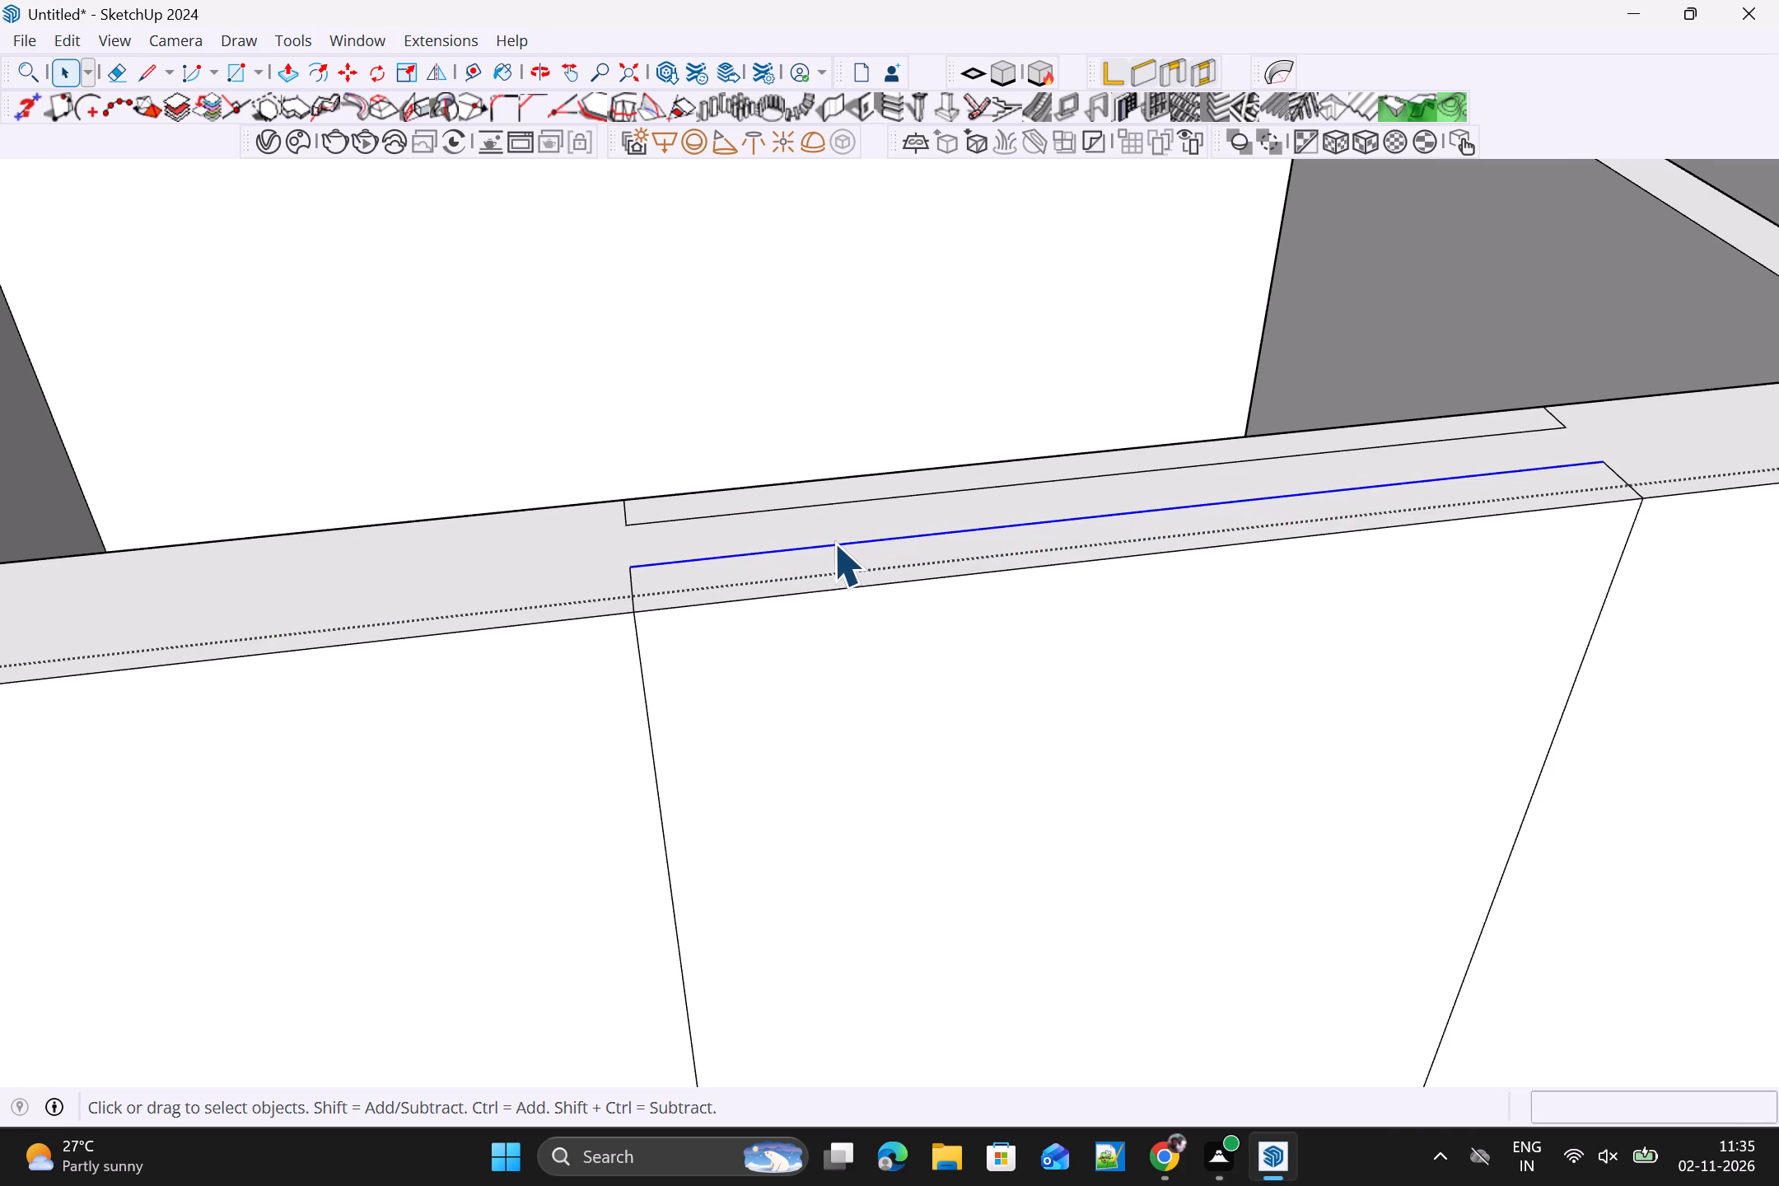
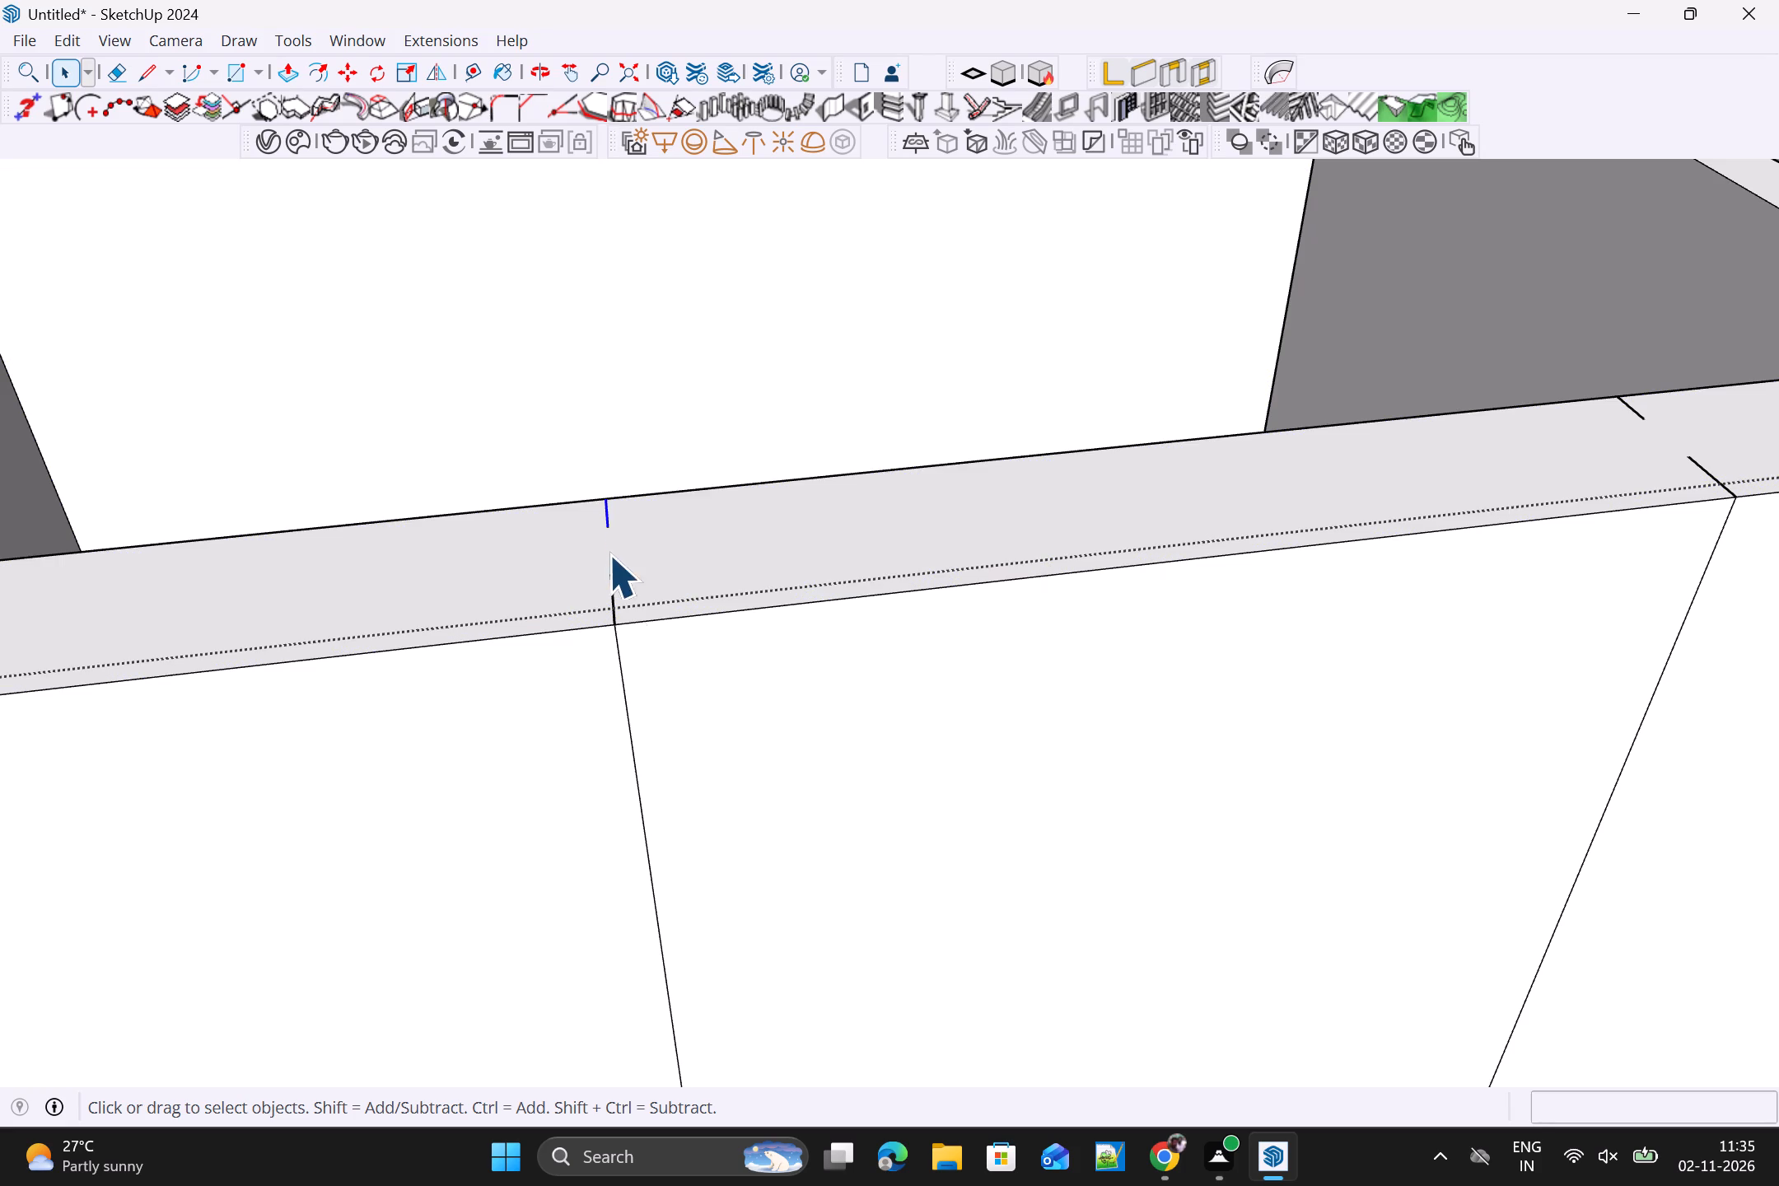
Delete the leftover short seam lines across the outer wall's top face and the two vertical seam lines on its outer side.
click(616, 584)
key(Delete)
click(615, 657)
key(Delete)
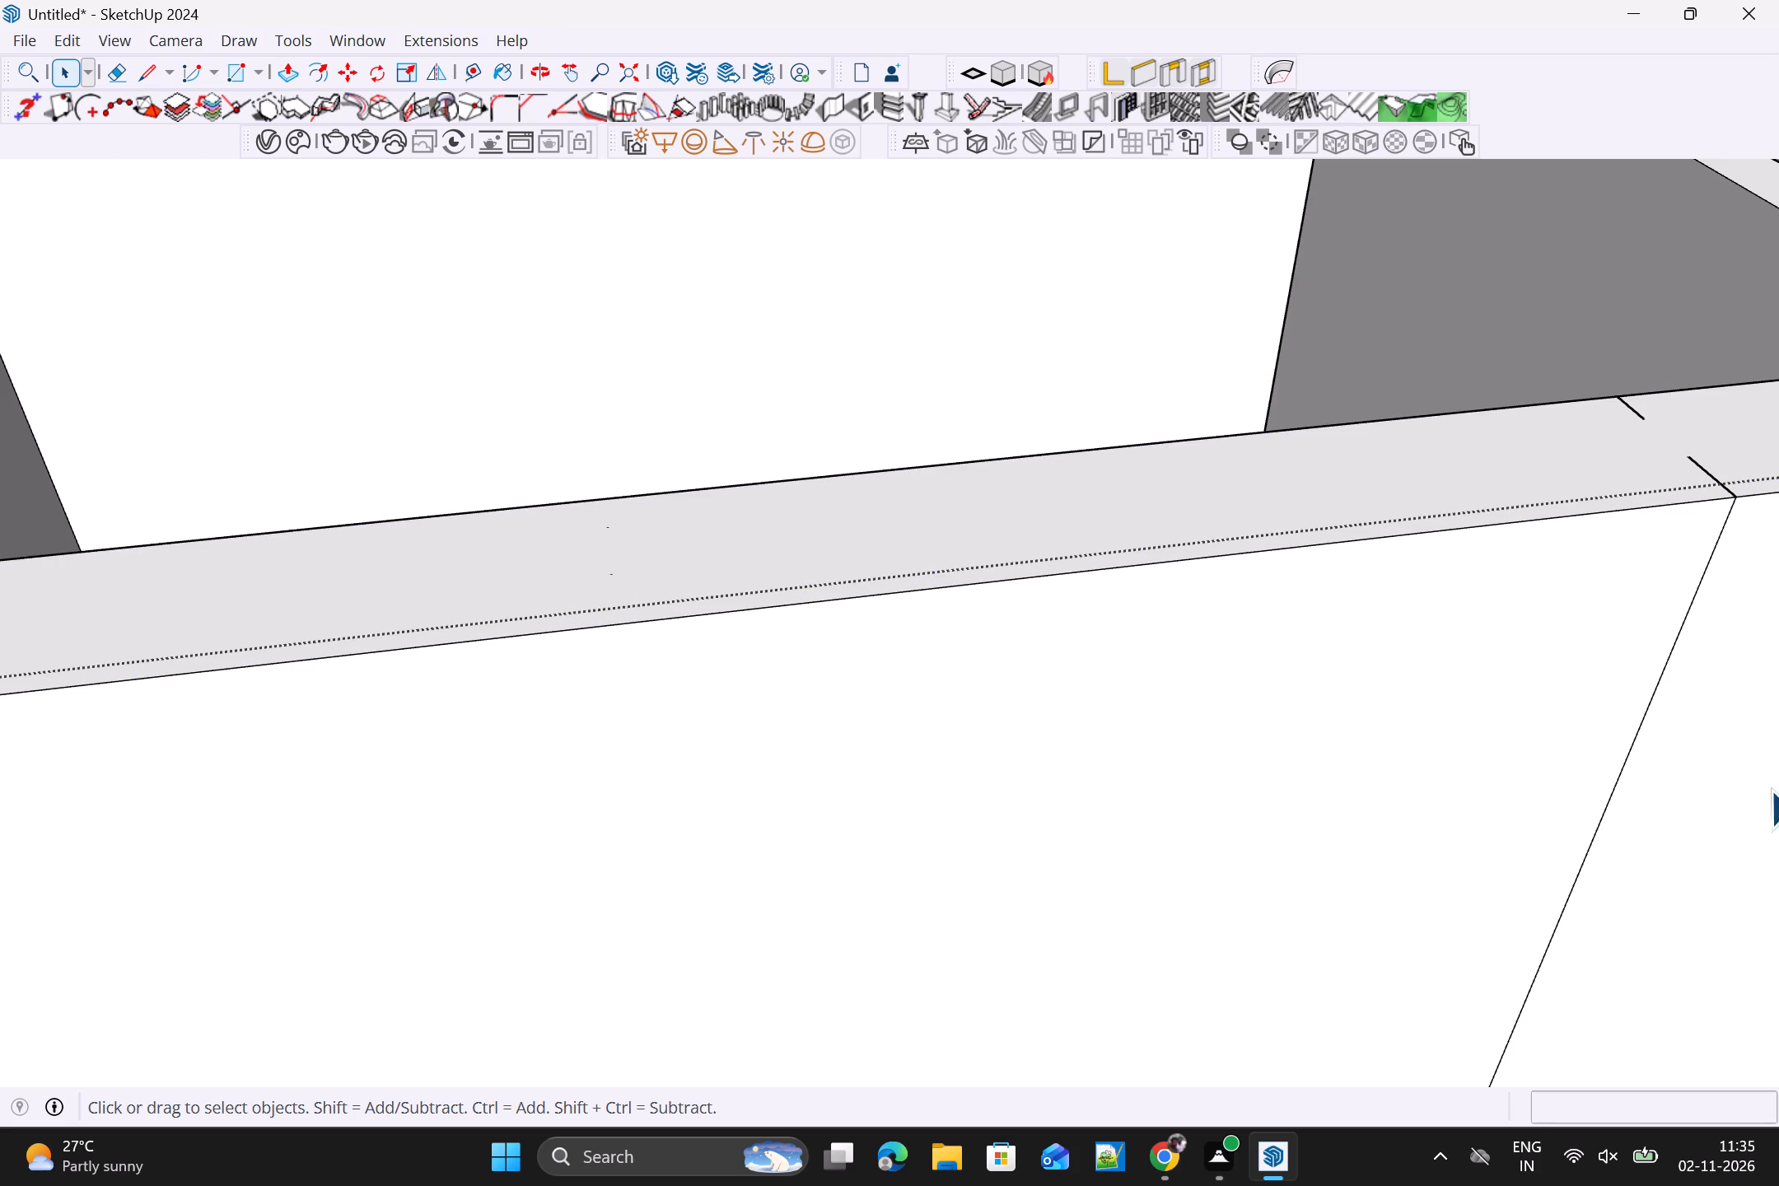
click(1639, 717)
key(Delete)
click(1634, 416)
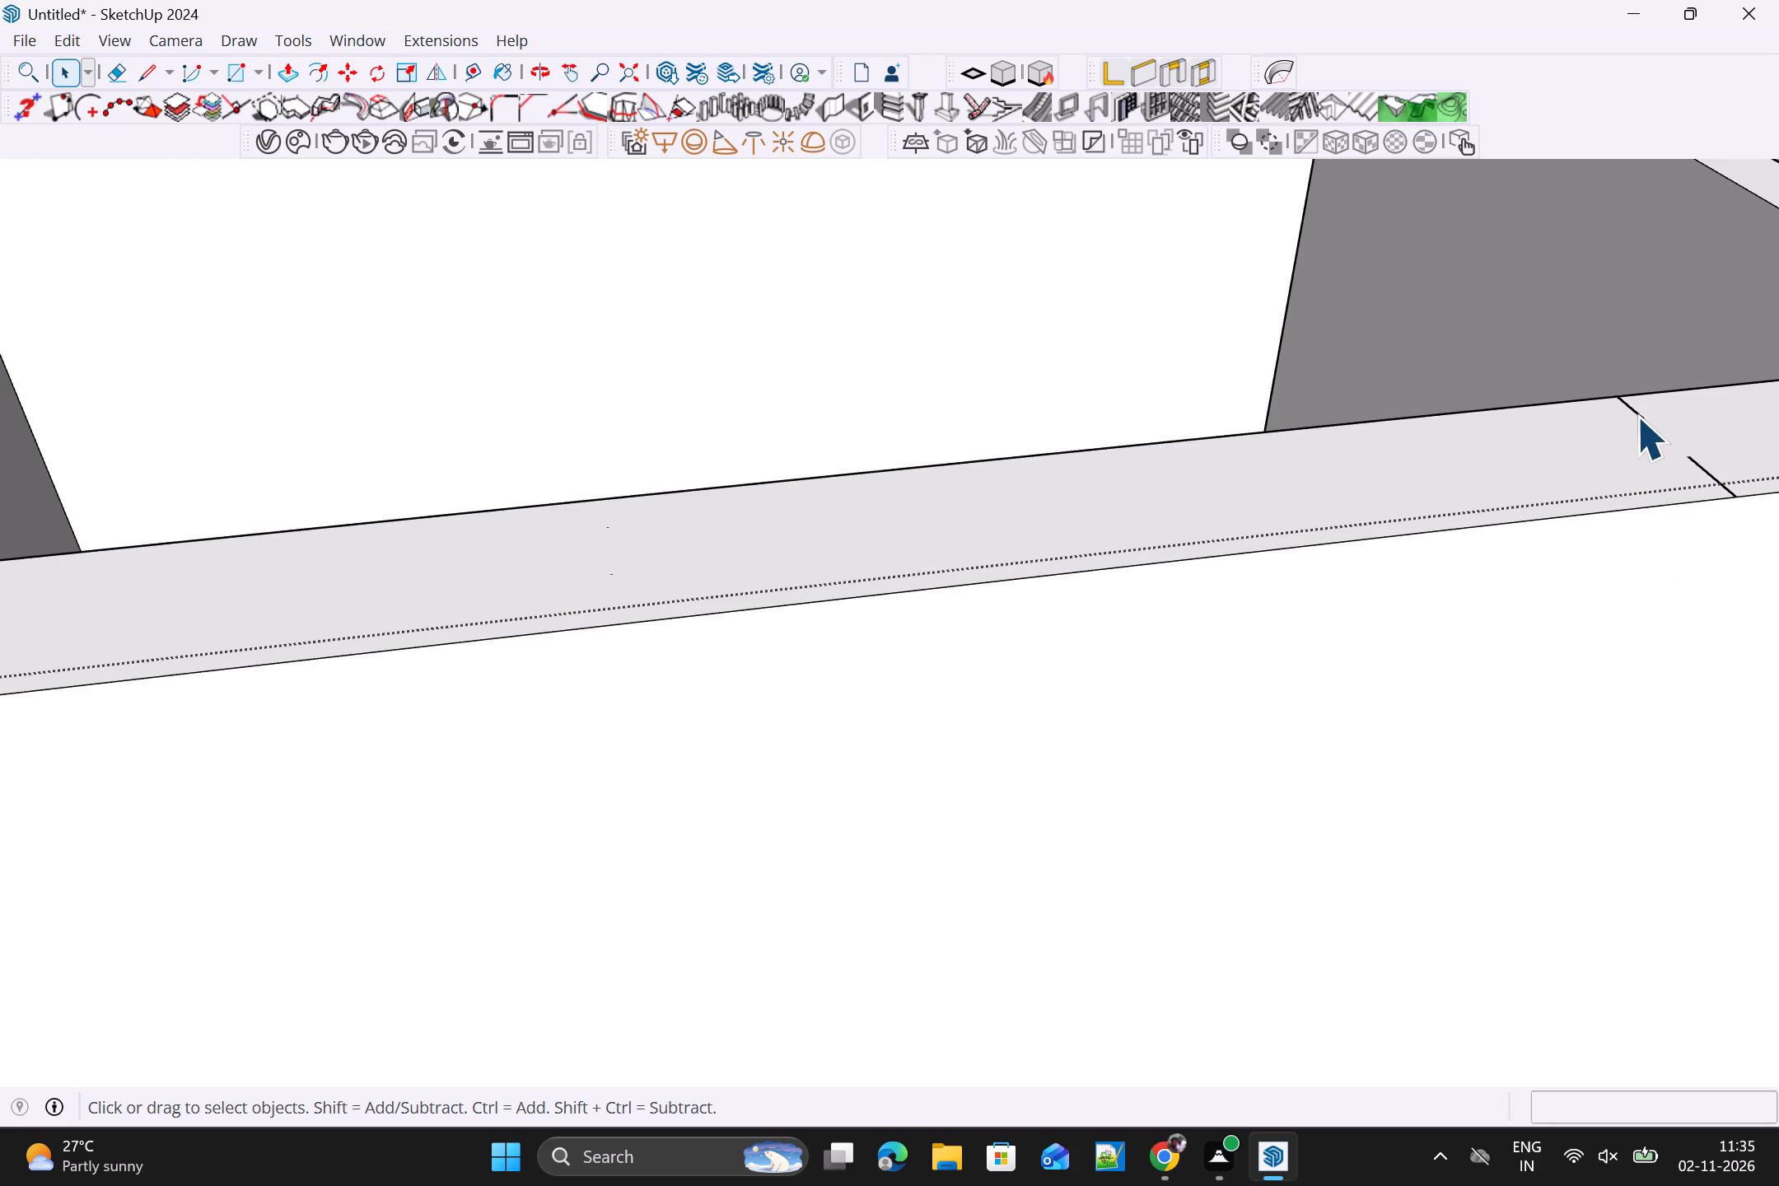
key(Delete)
click(1709, 475)
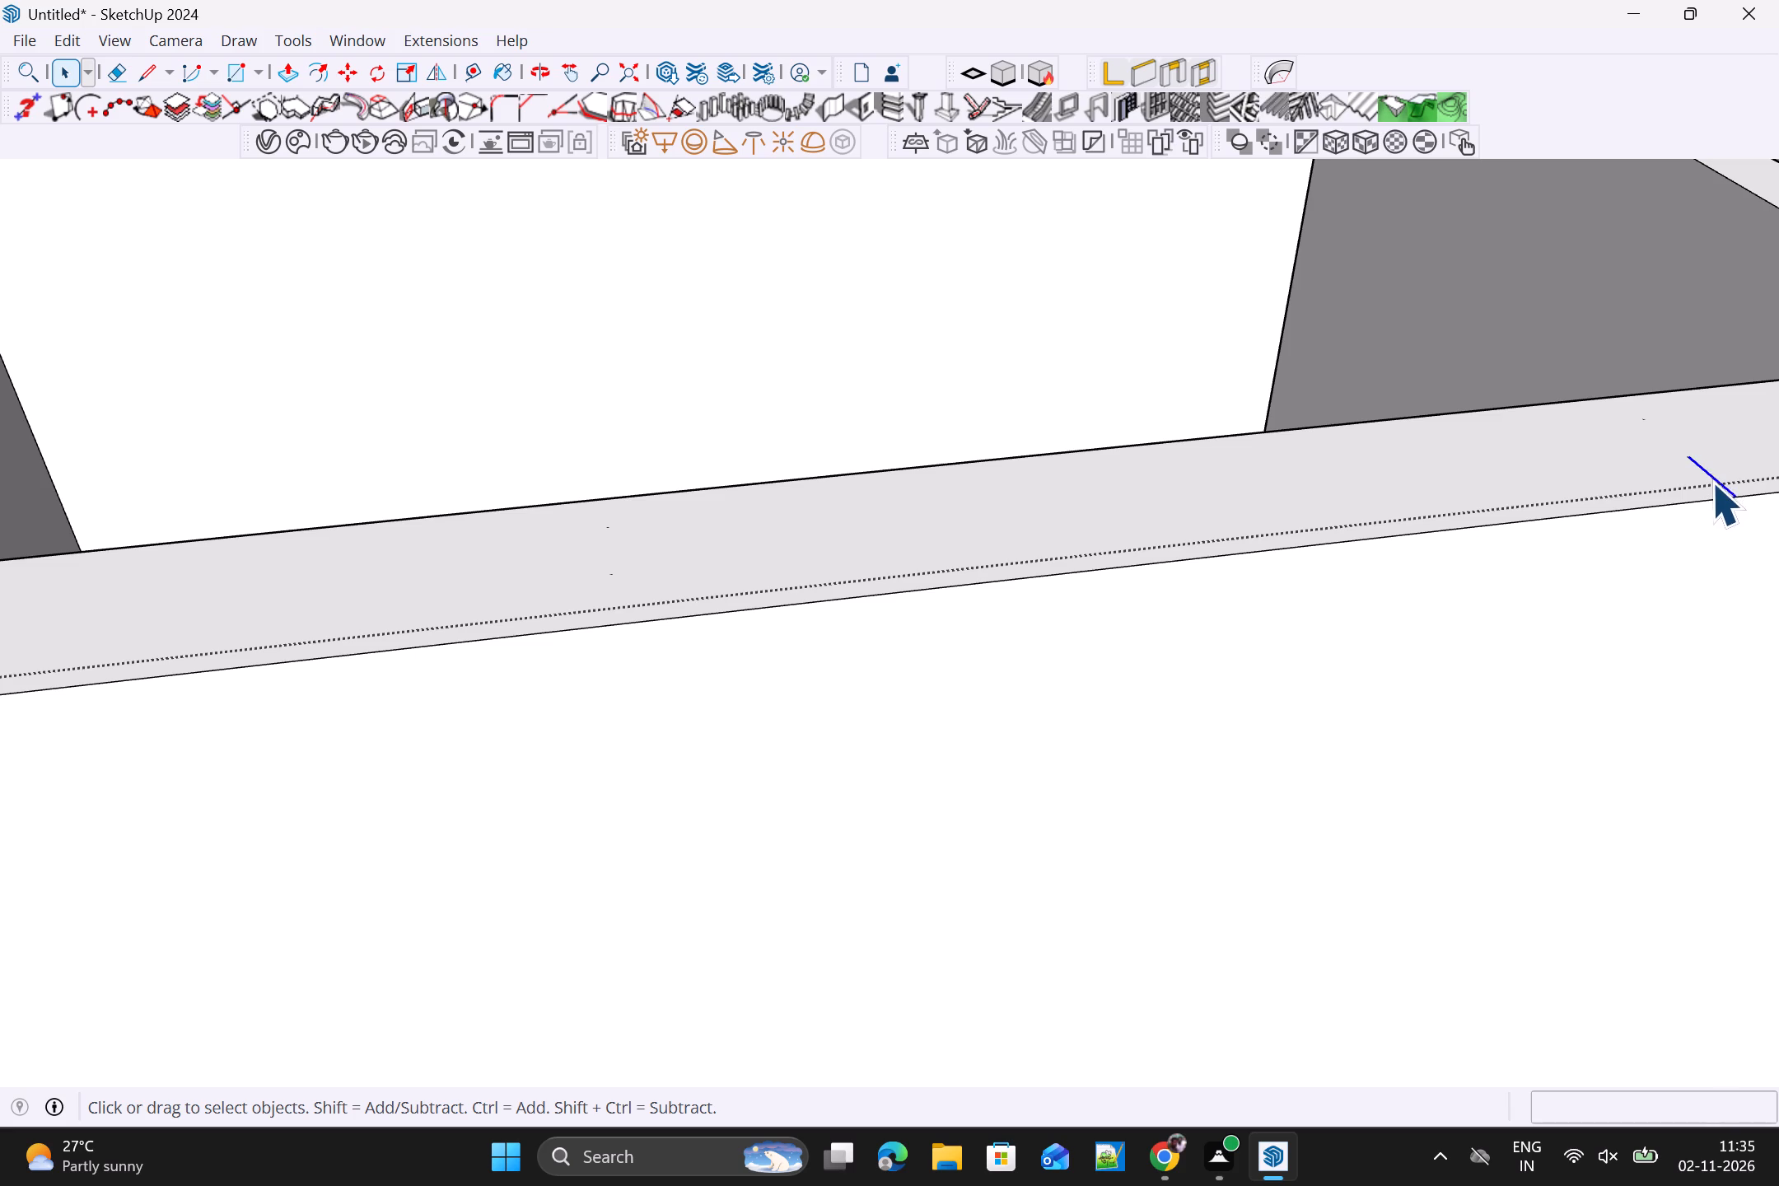
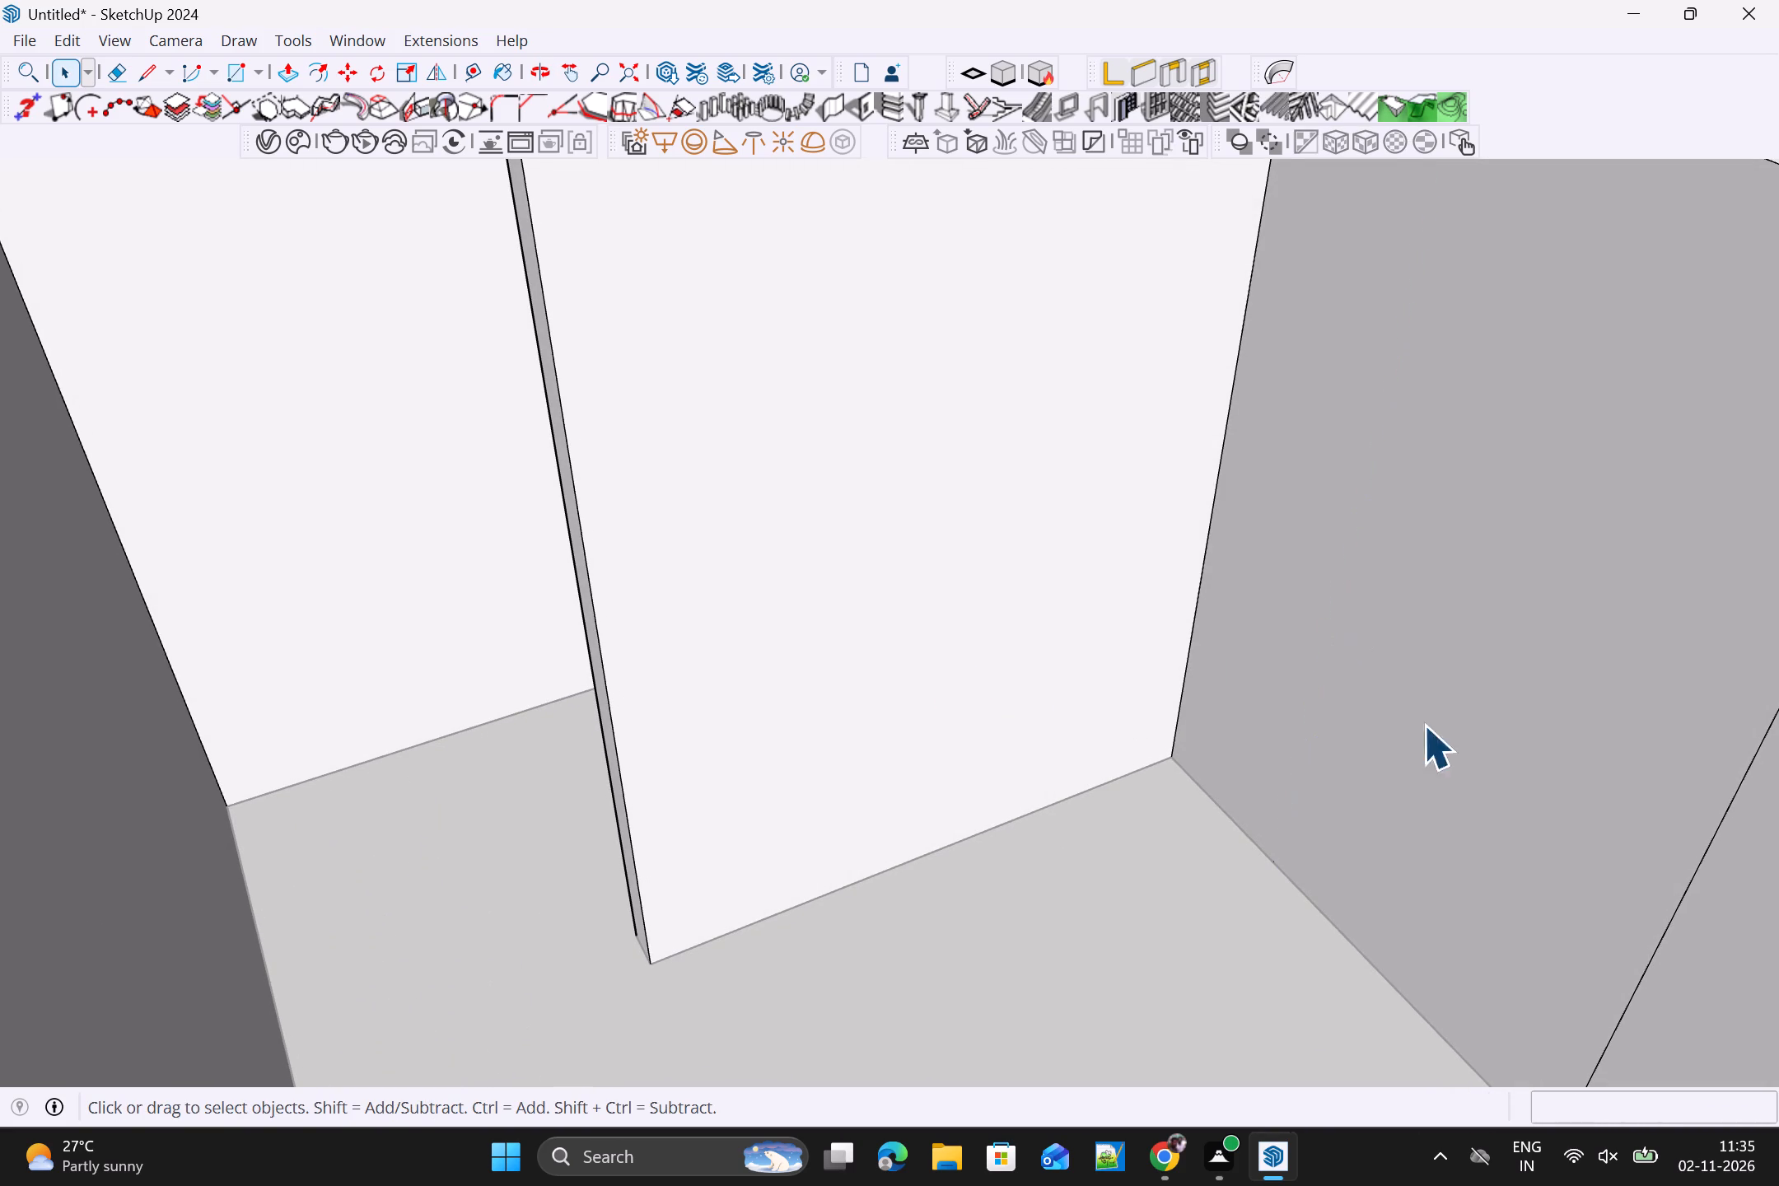
Select the leftover seam line running up the grey inner wall face beside the room corner.
click(1707, 851)
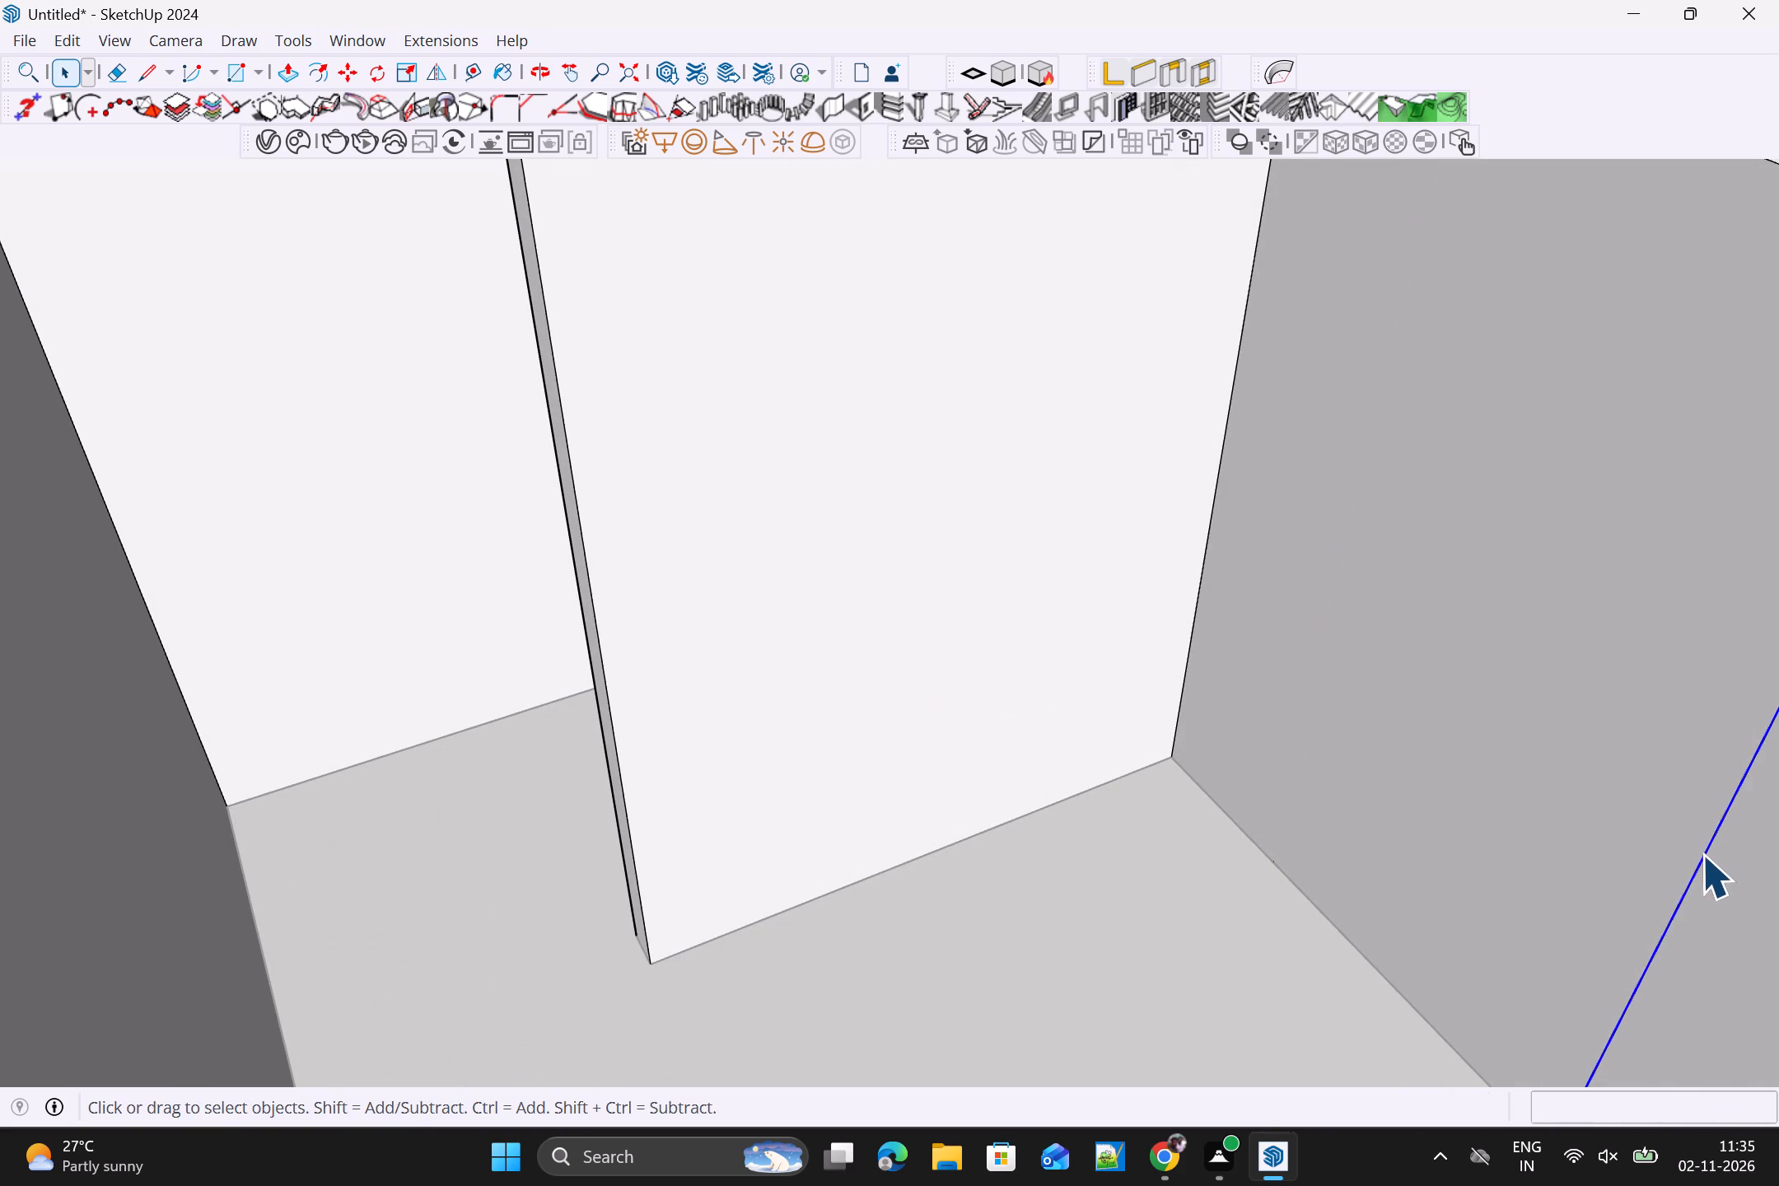
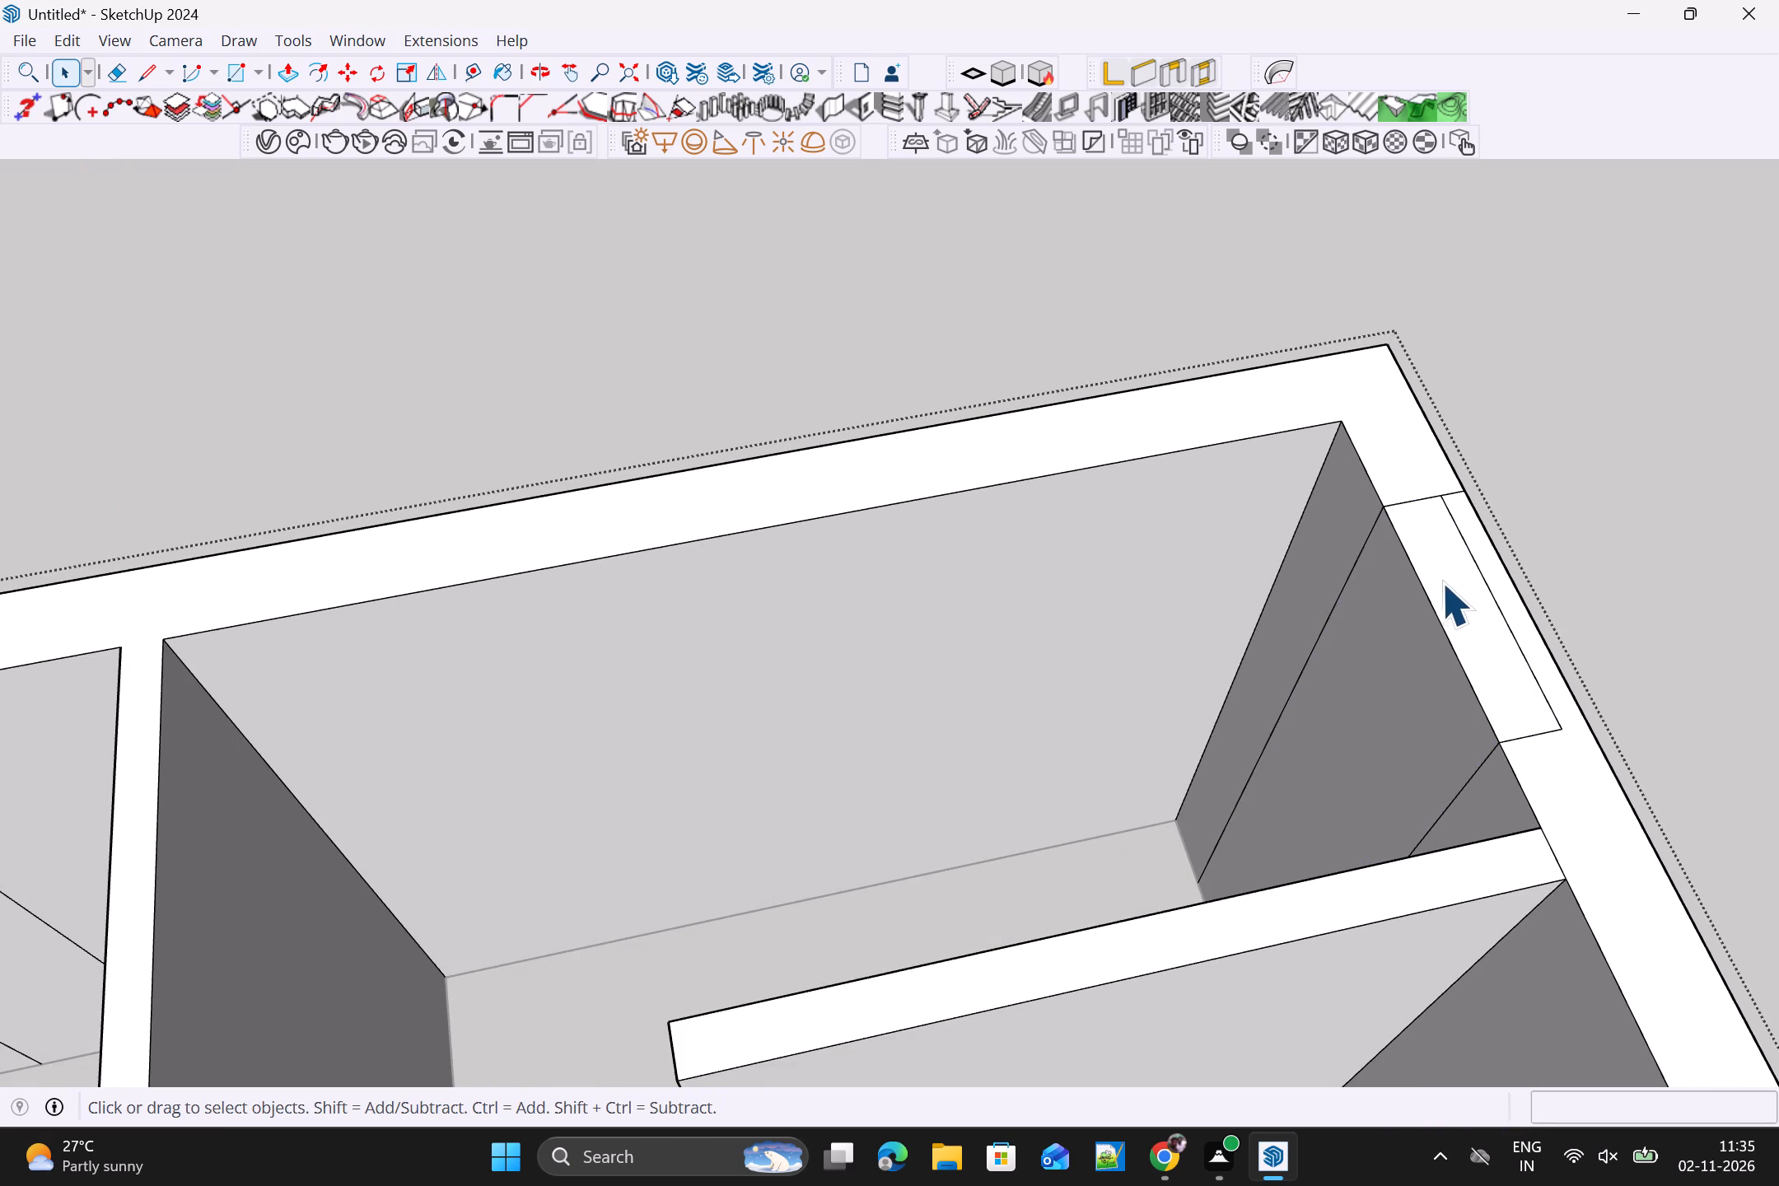
Delete the leftover cross line, lengthwise line and inner edge segment on the outer wall's top near the room corner.
click(1436, 491)
key(Delete)
click(1444, 501)
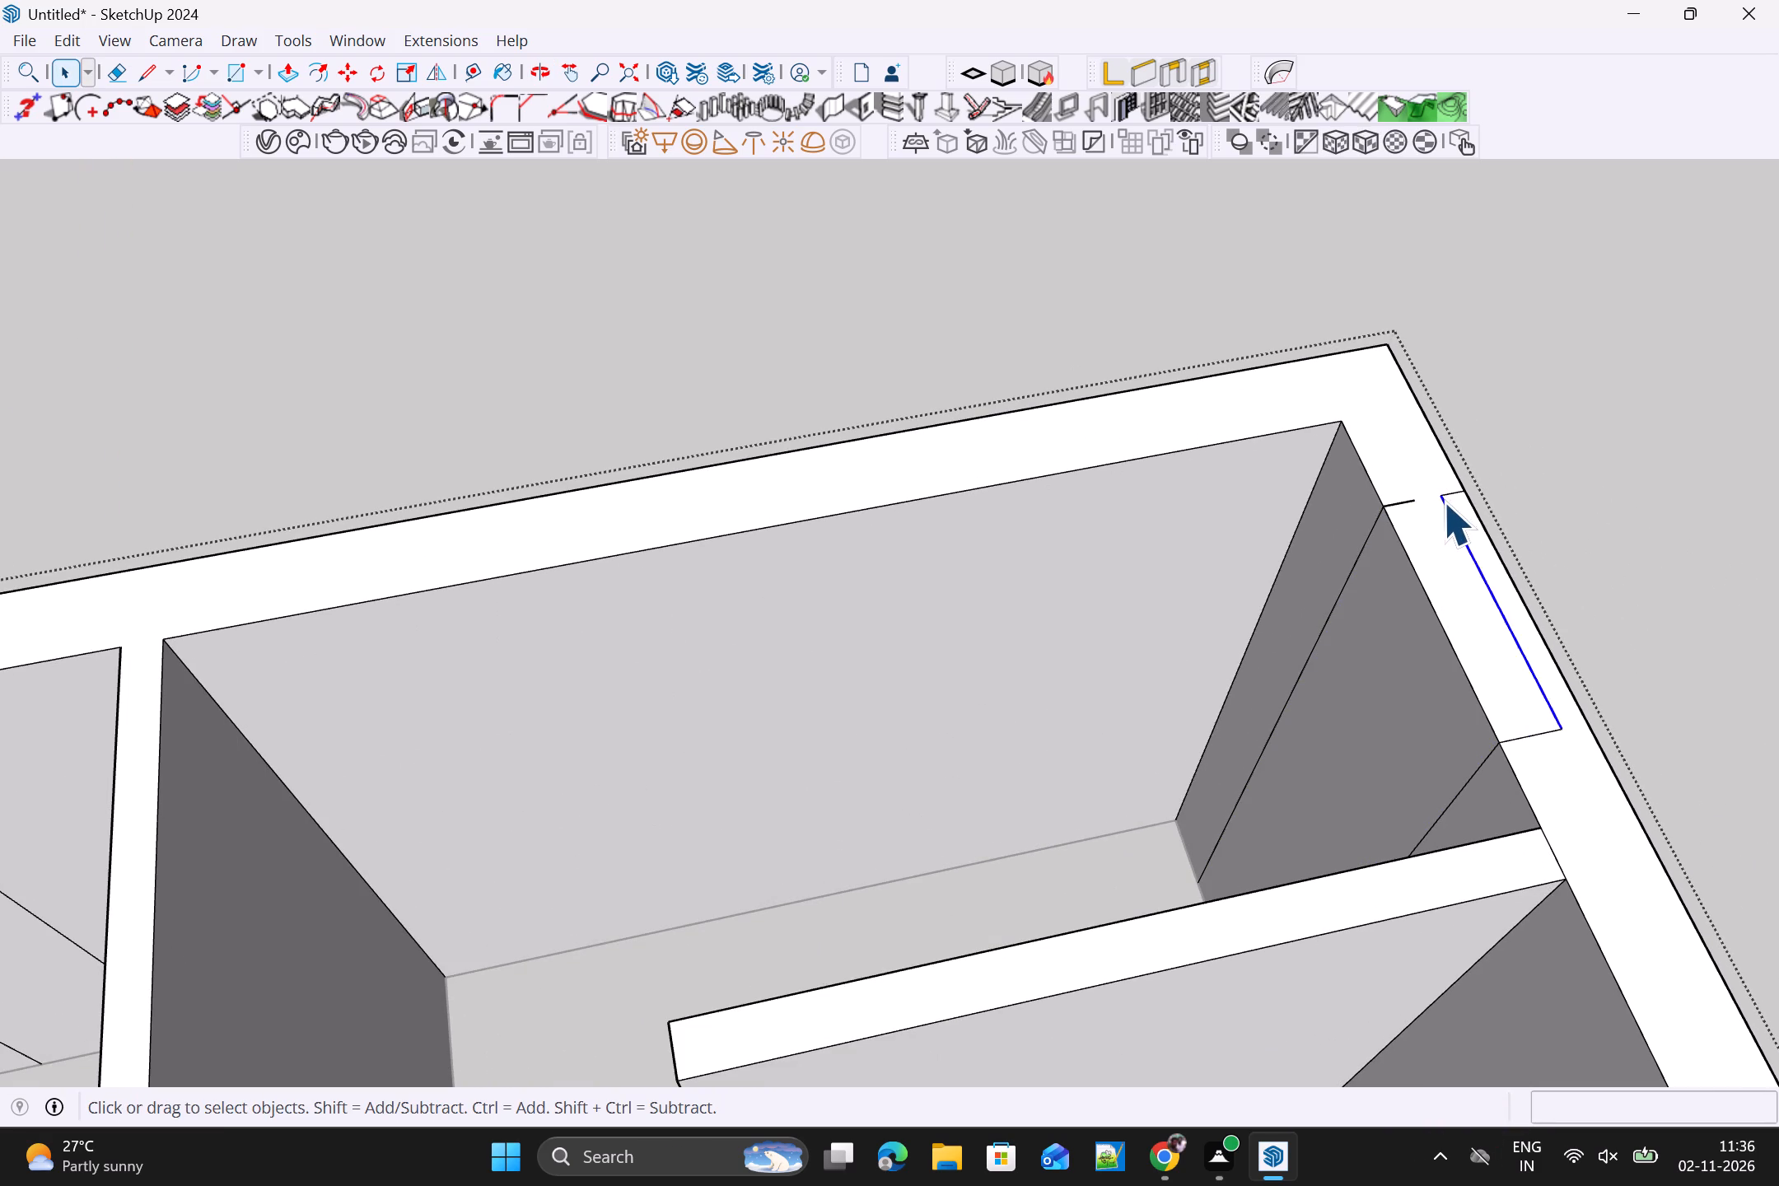
key(Delete)
click(1447, 497)
click(1448, 492)
key(Delete)
click(1390, 508)
click(1388, 502)
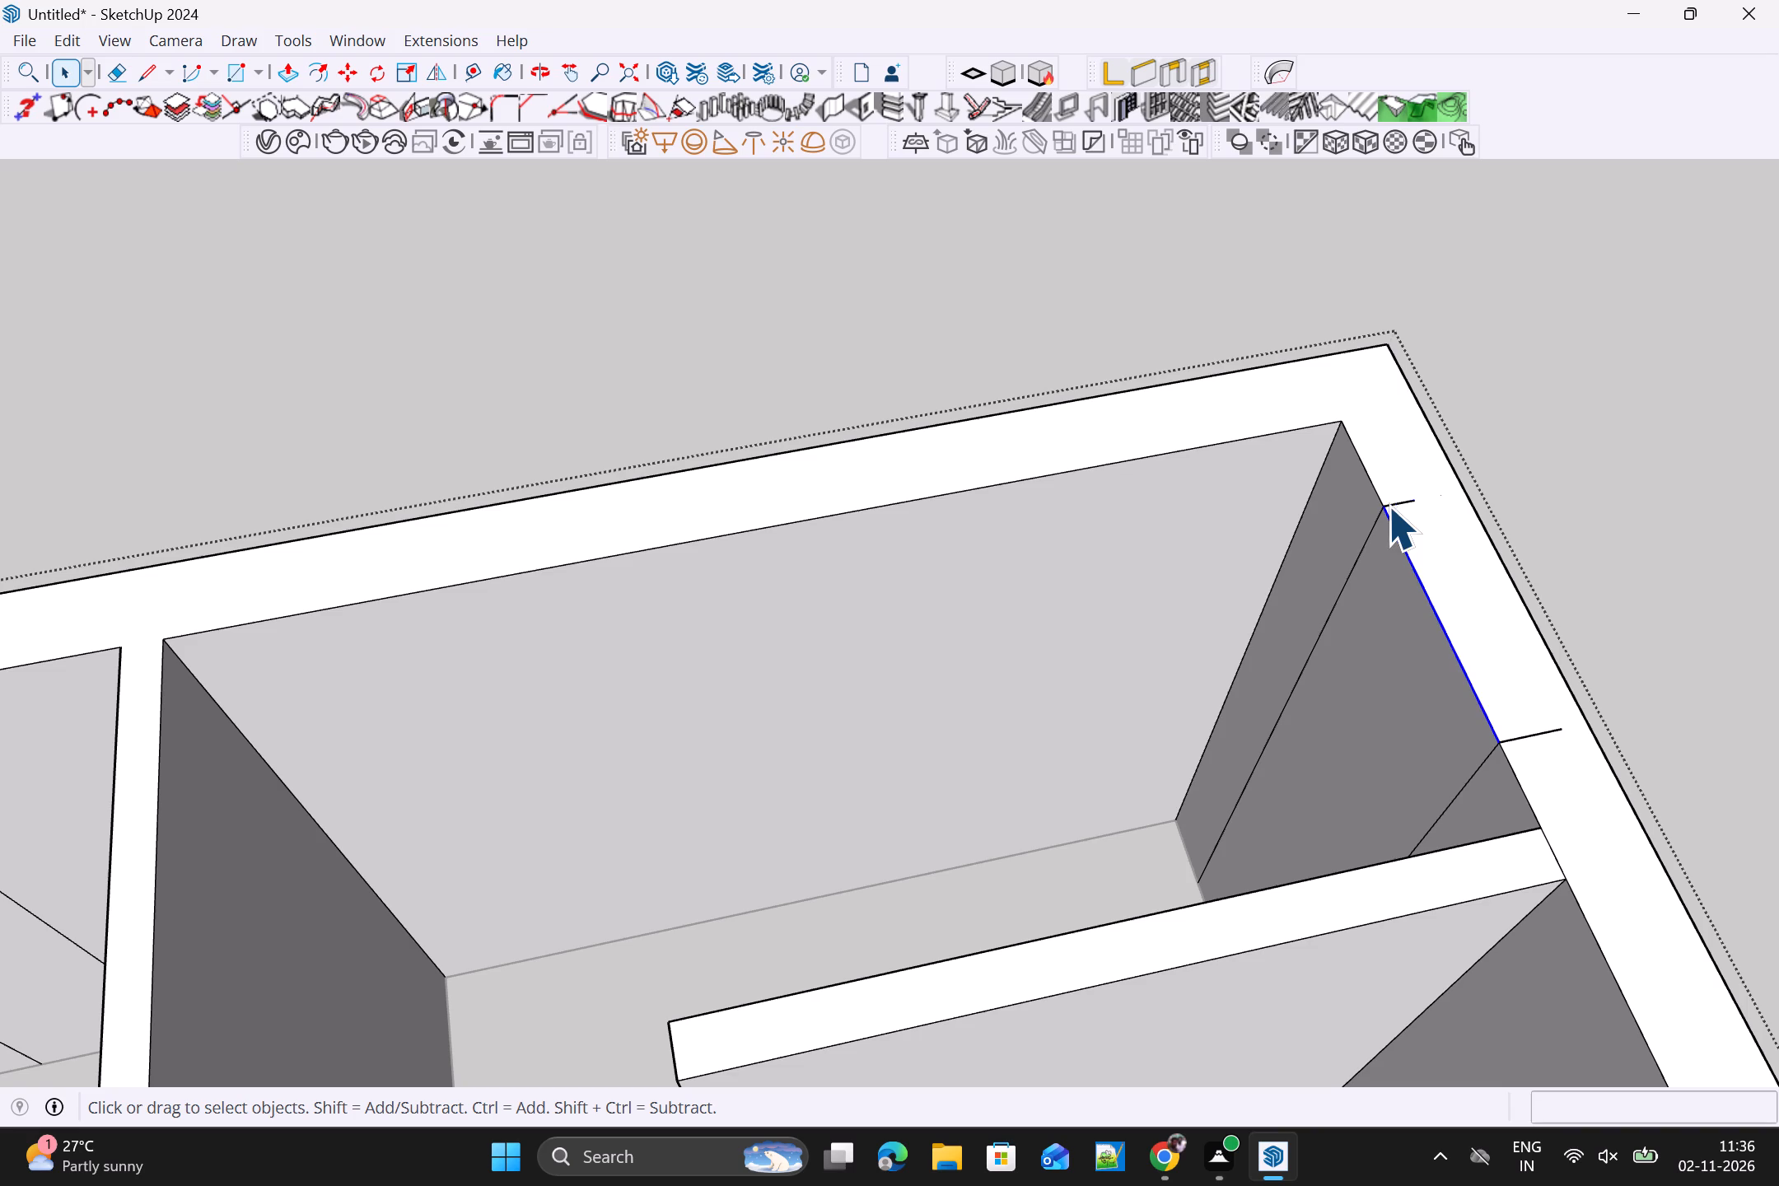
key(Delete)
Delete the two seam lines on the grey inner wall face and the cross line where the second seam meets the wall top.
click(1376, 521)
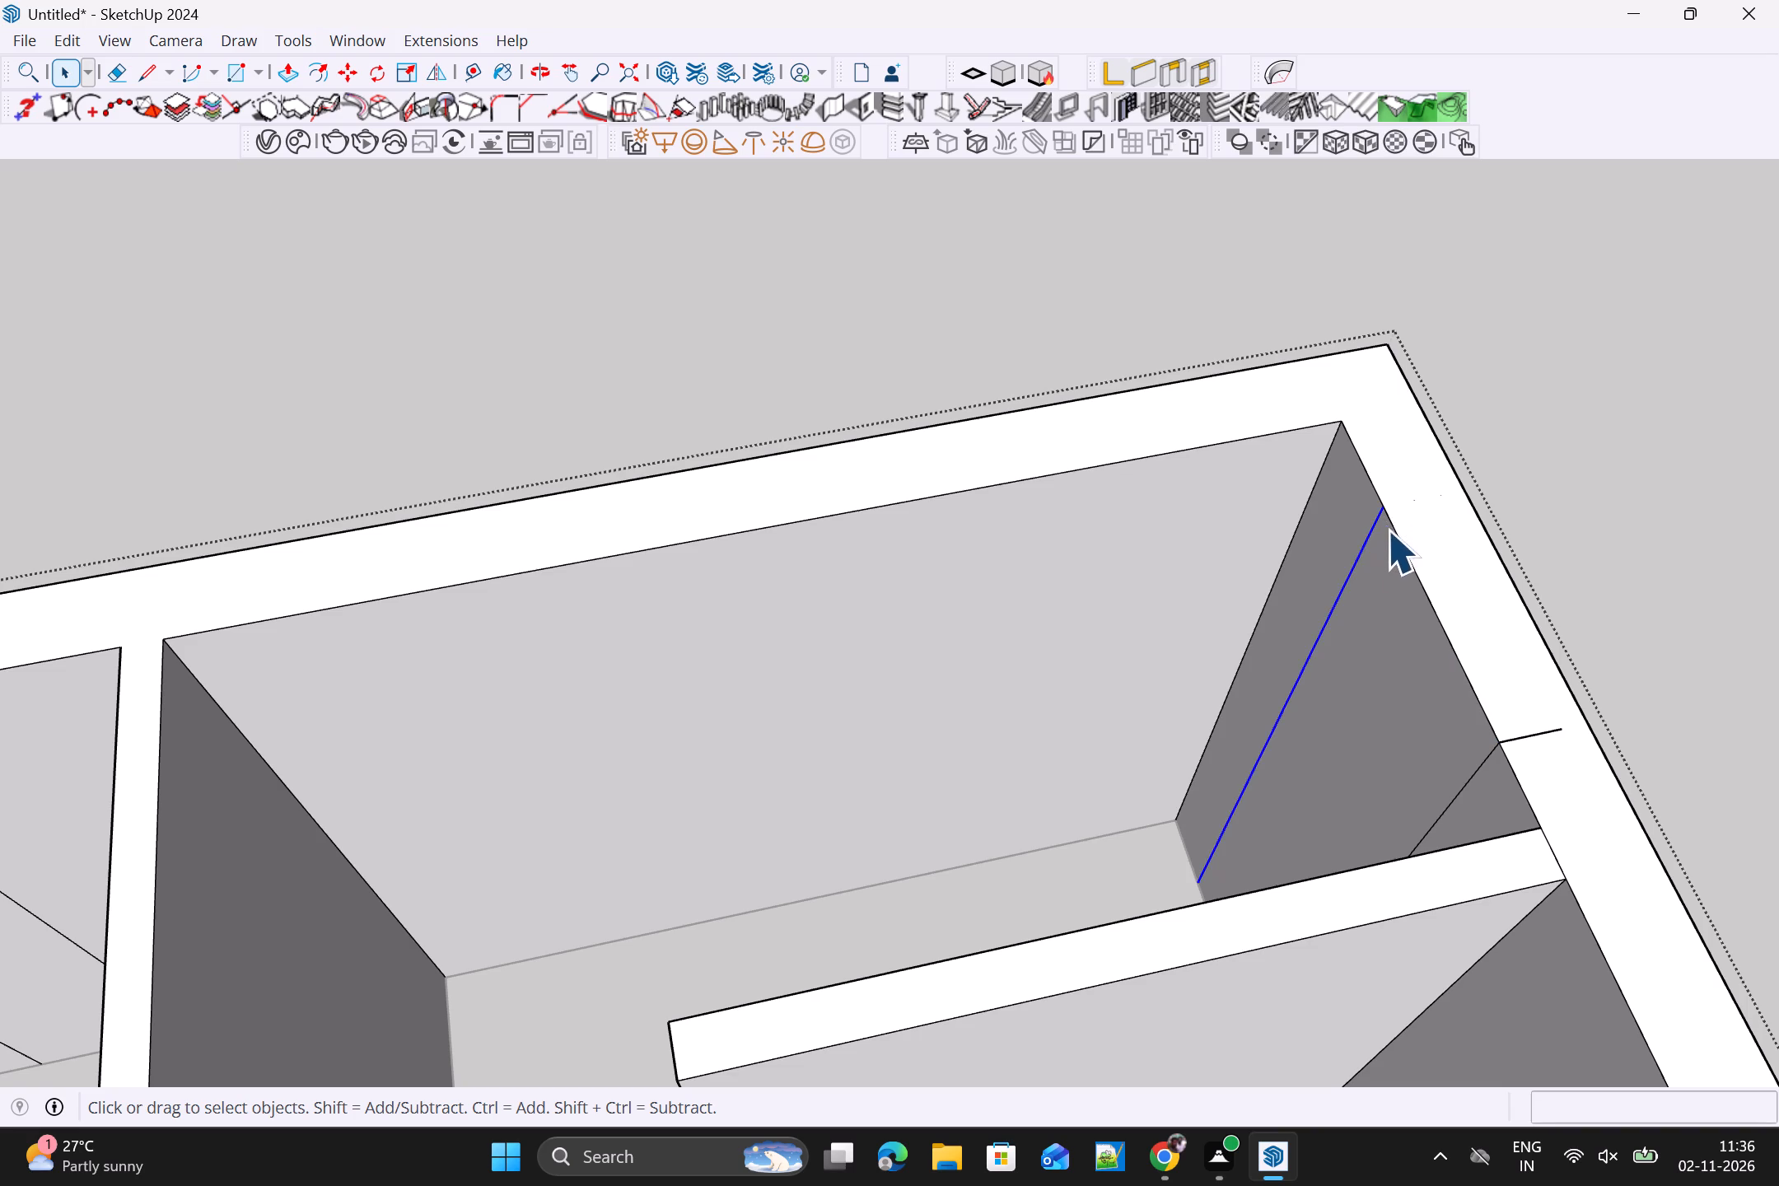
key(Delete)
click(1516, 738)
key(Delete)
click(1490, 763)
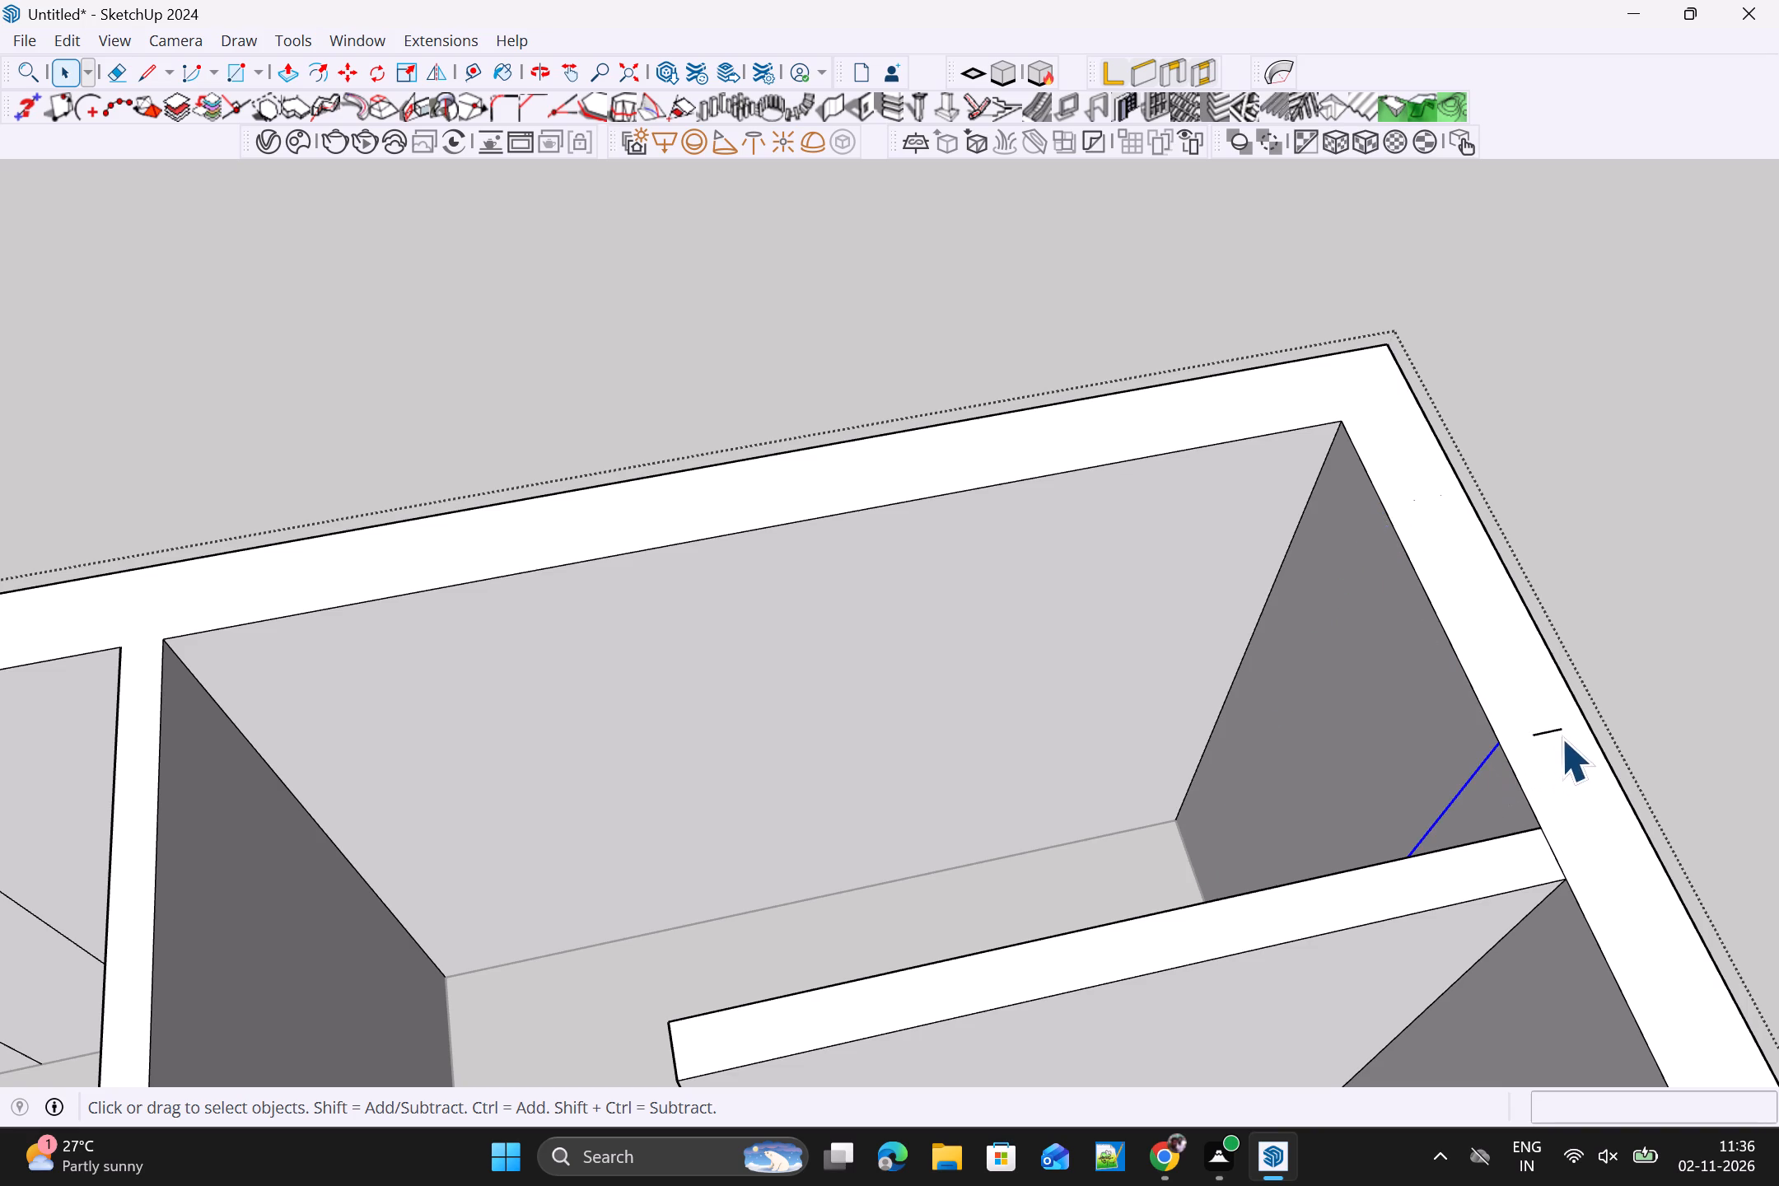
key(Delete)
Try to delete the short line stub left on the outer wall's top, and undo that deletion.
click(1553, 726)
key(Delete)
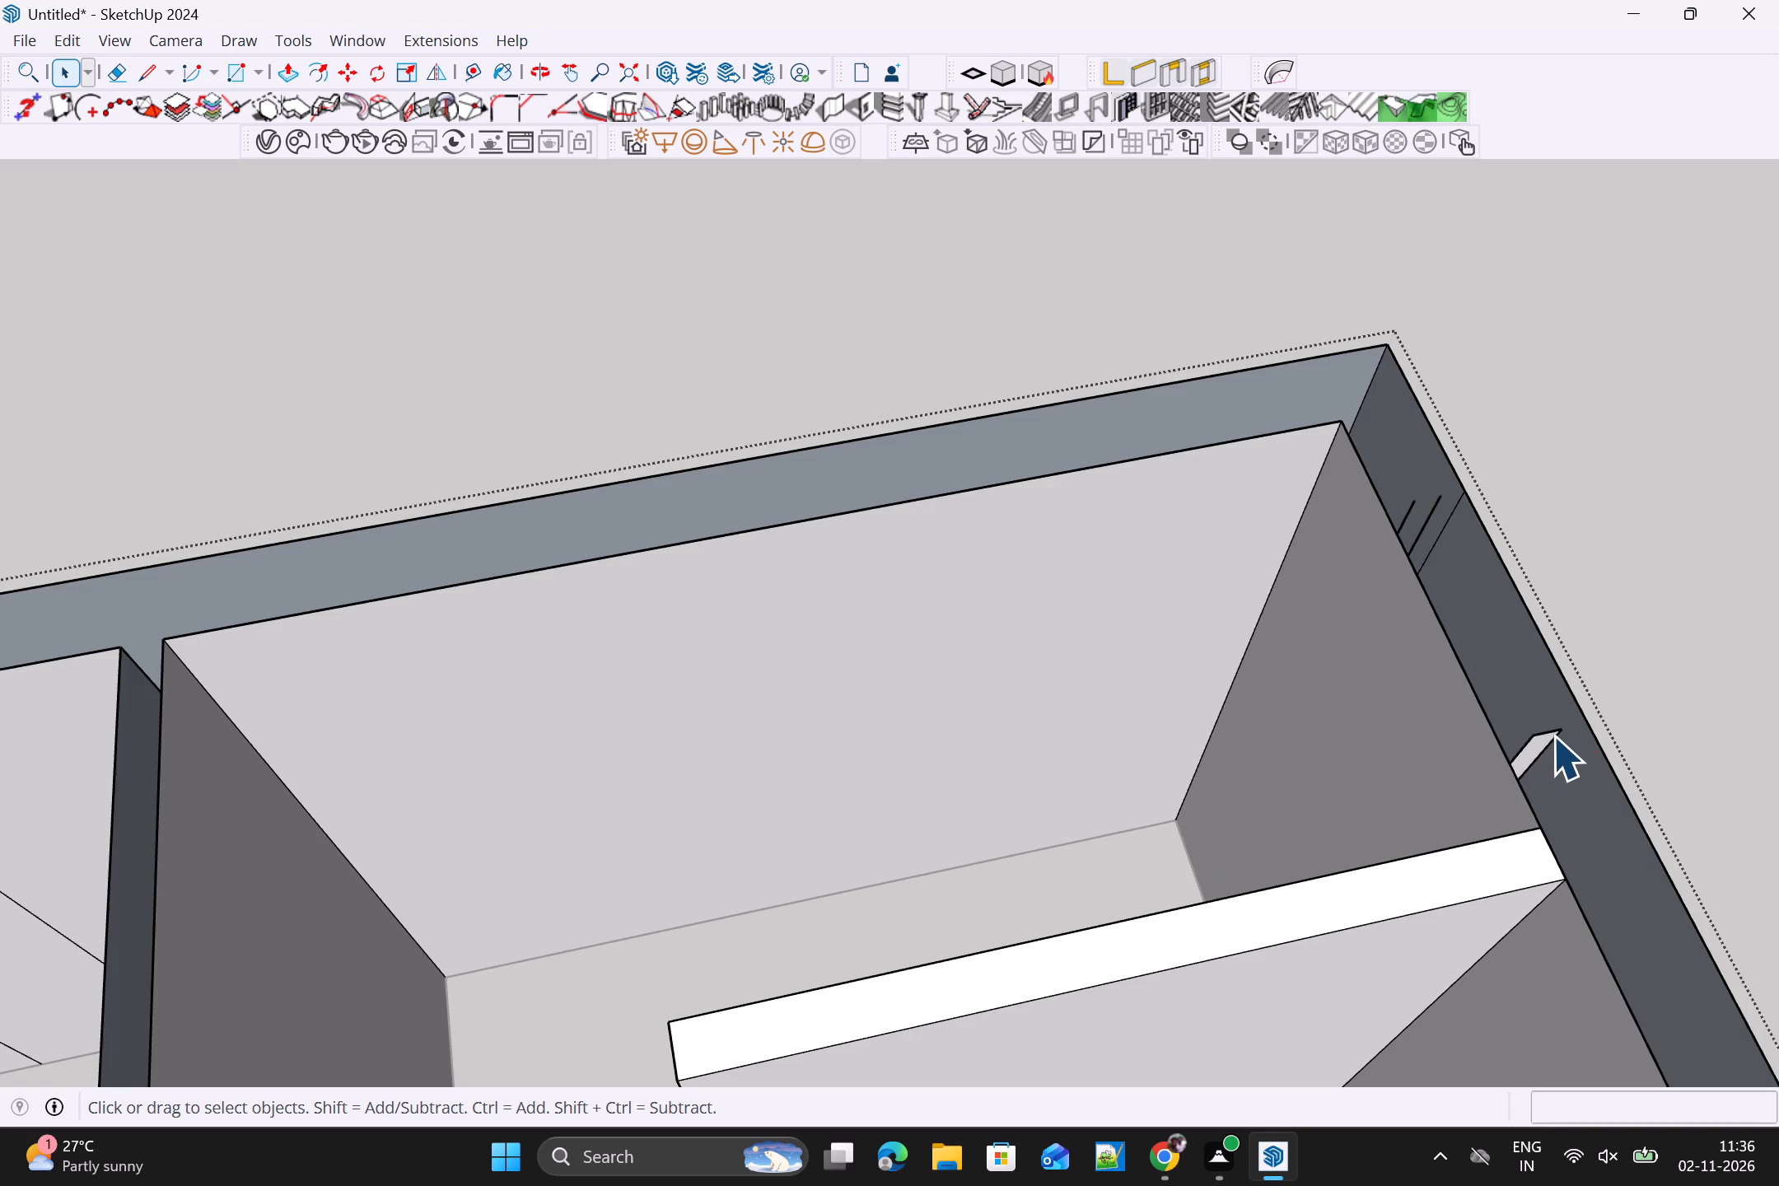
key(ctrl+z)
Delete the short line stub left on the outer wall's top near the partition wall junction.
click(1551, 734)
click(1541, 728)
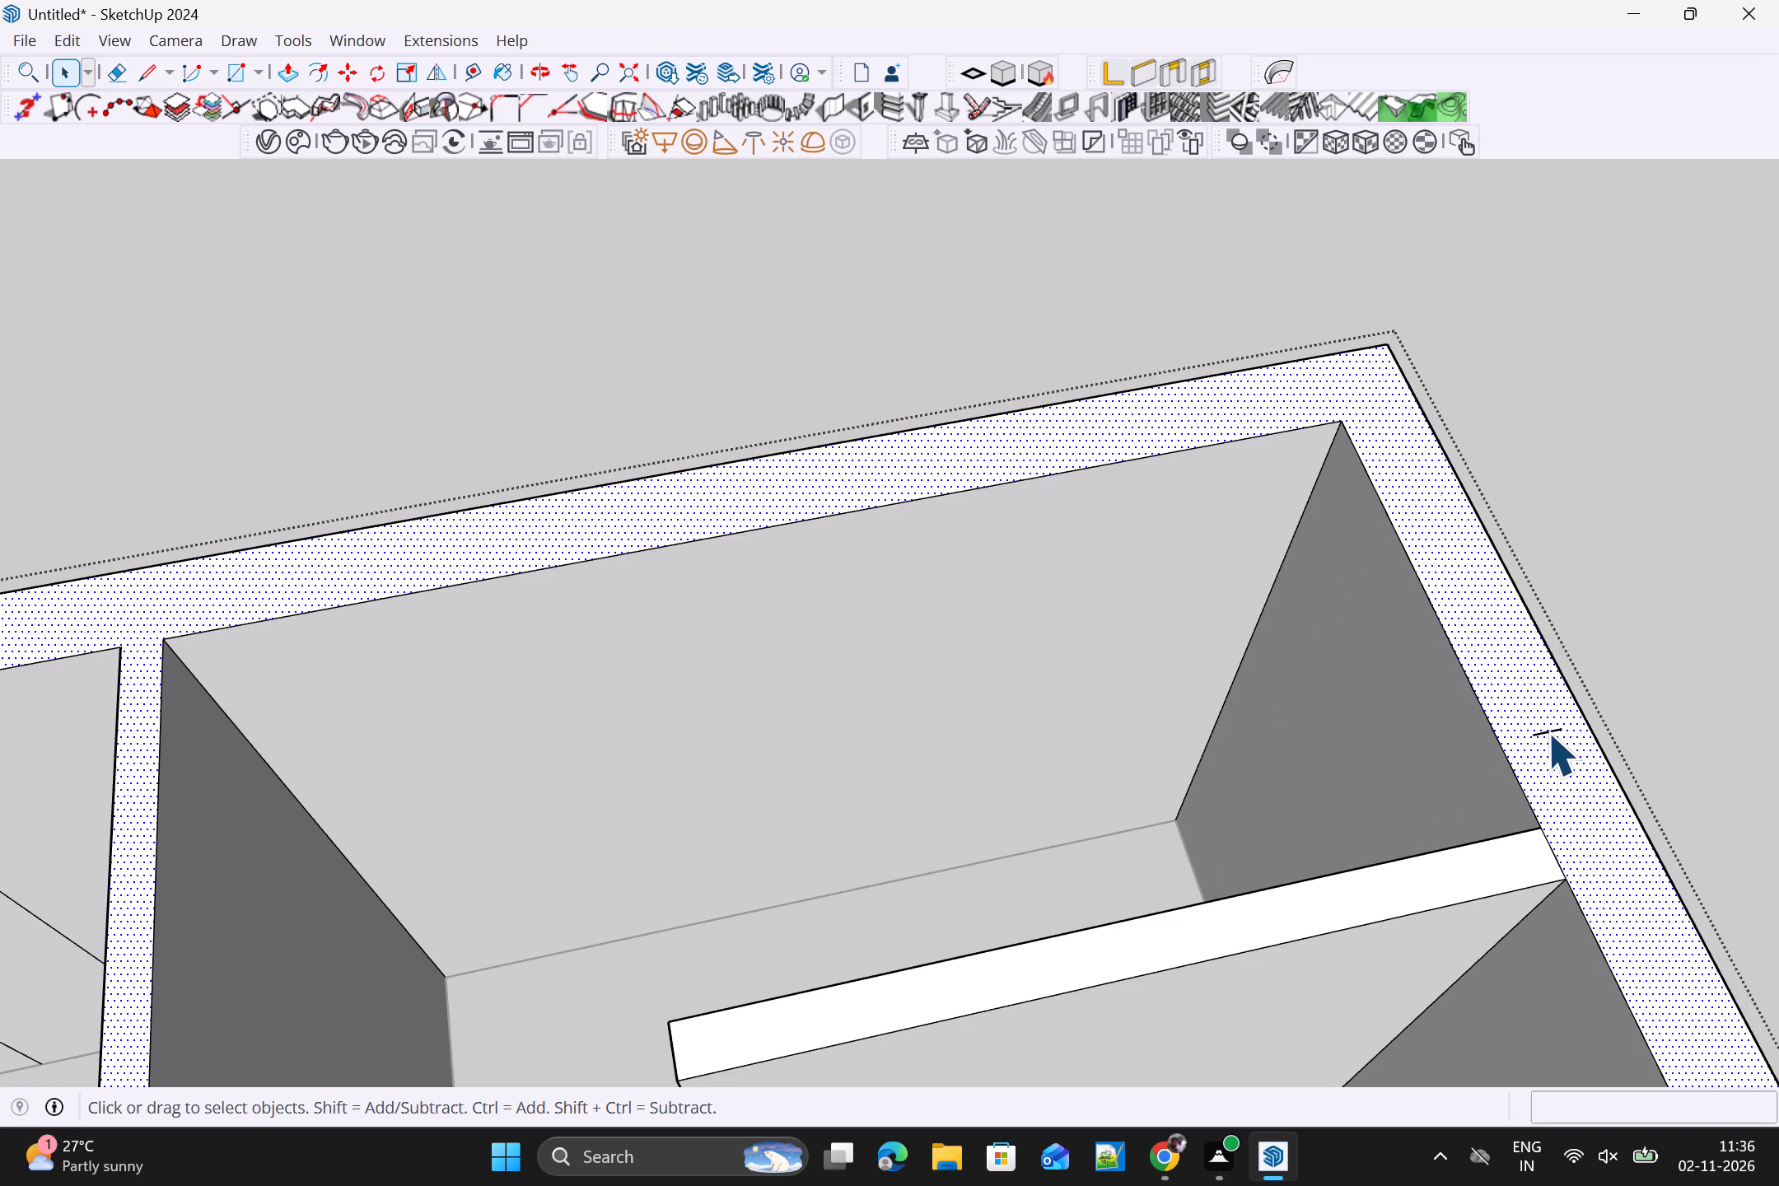
click(1548, 732)
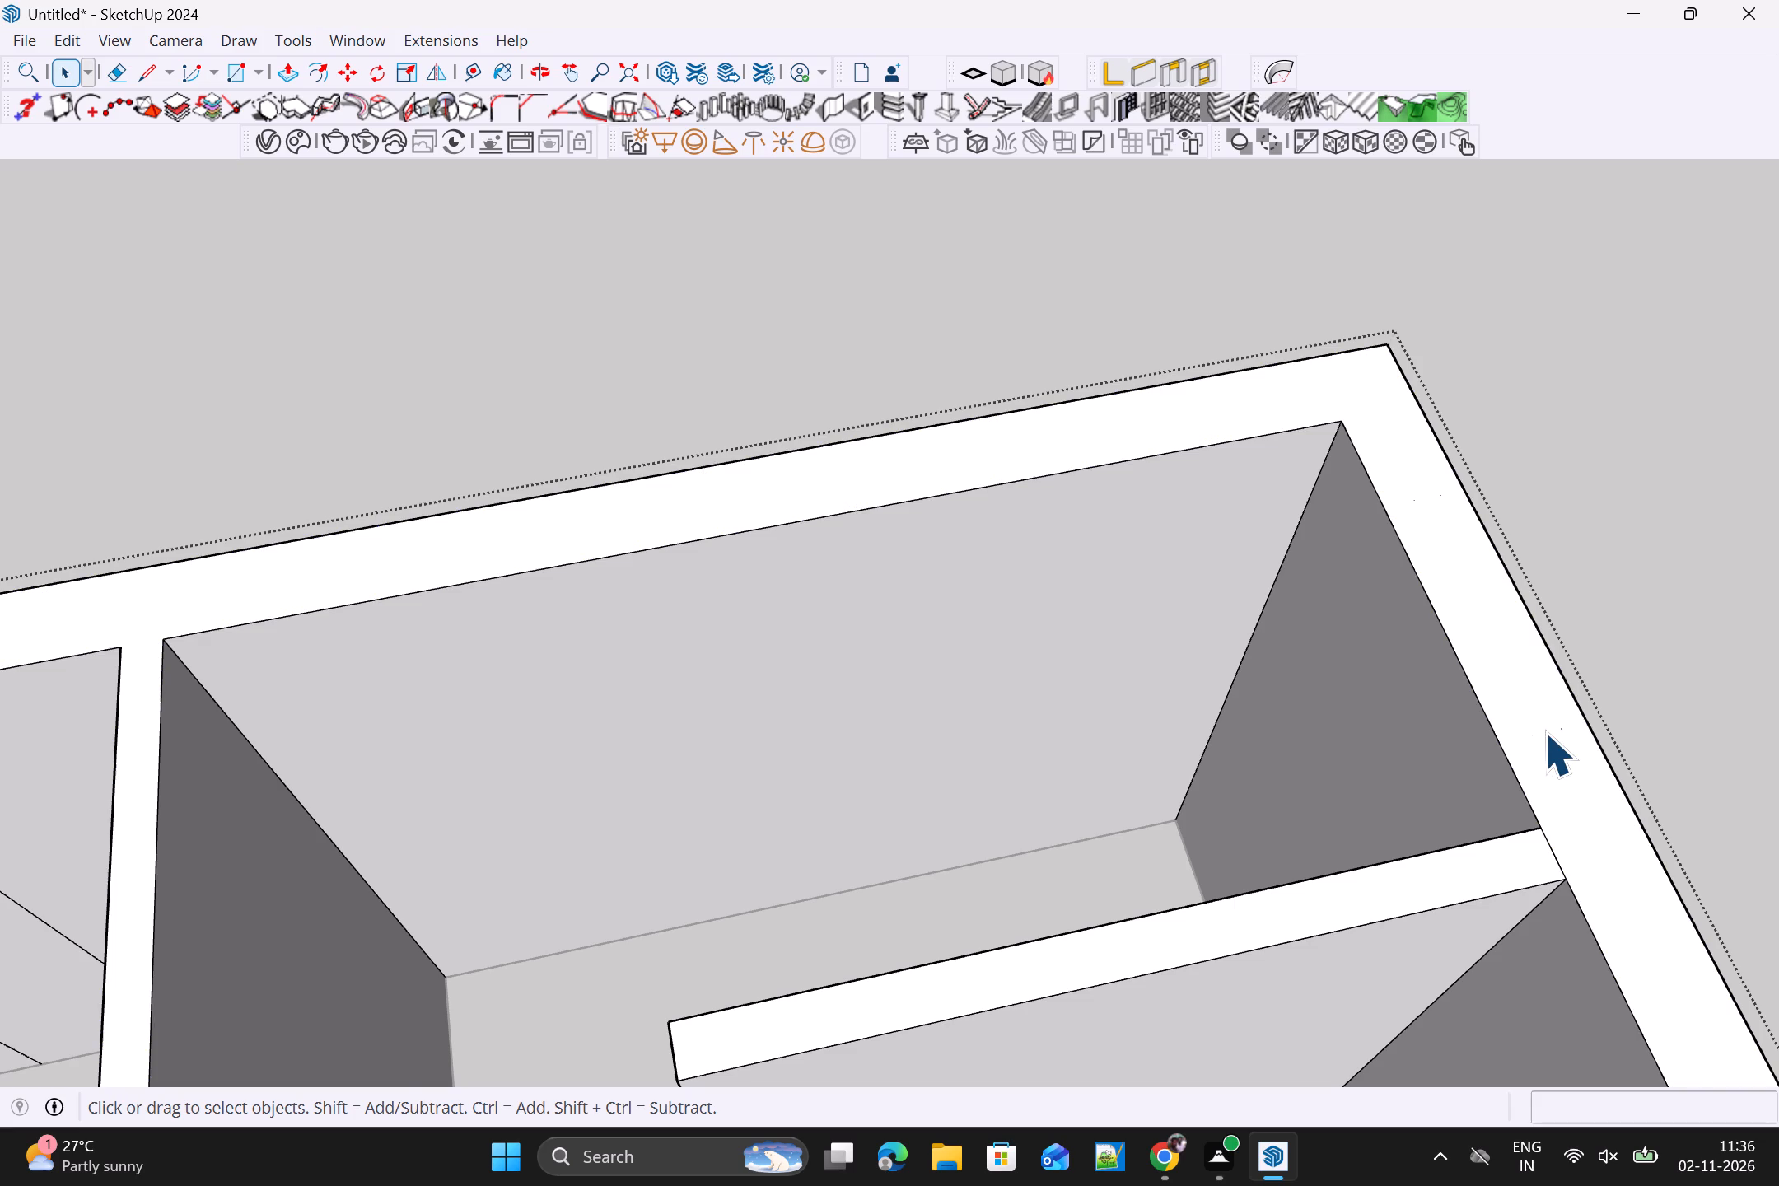
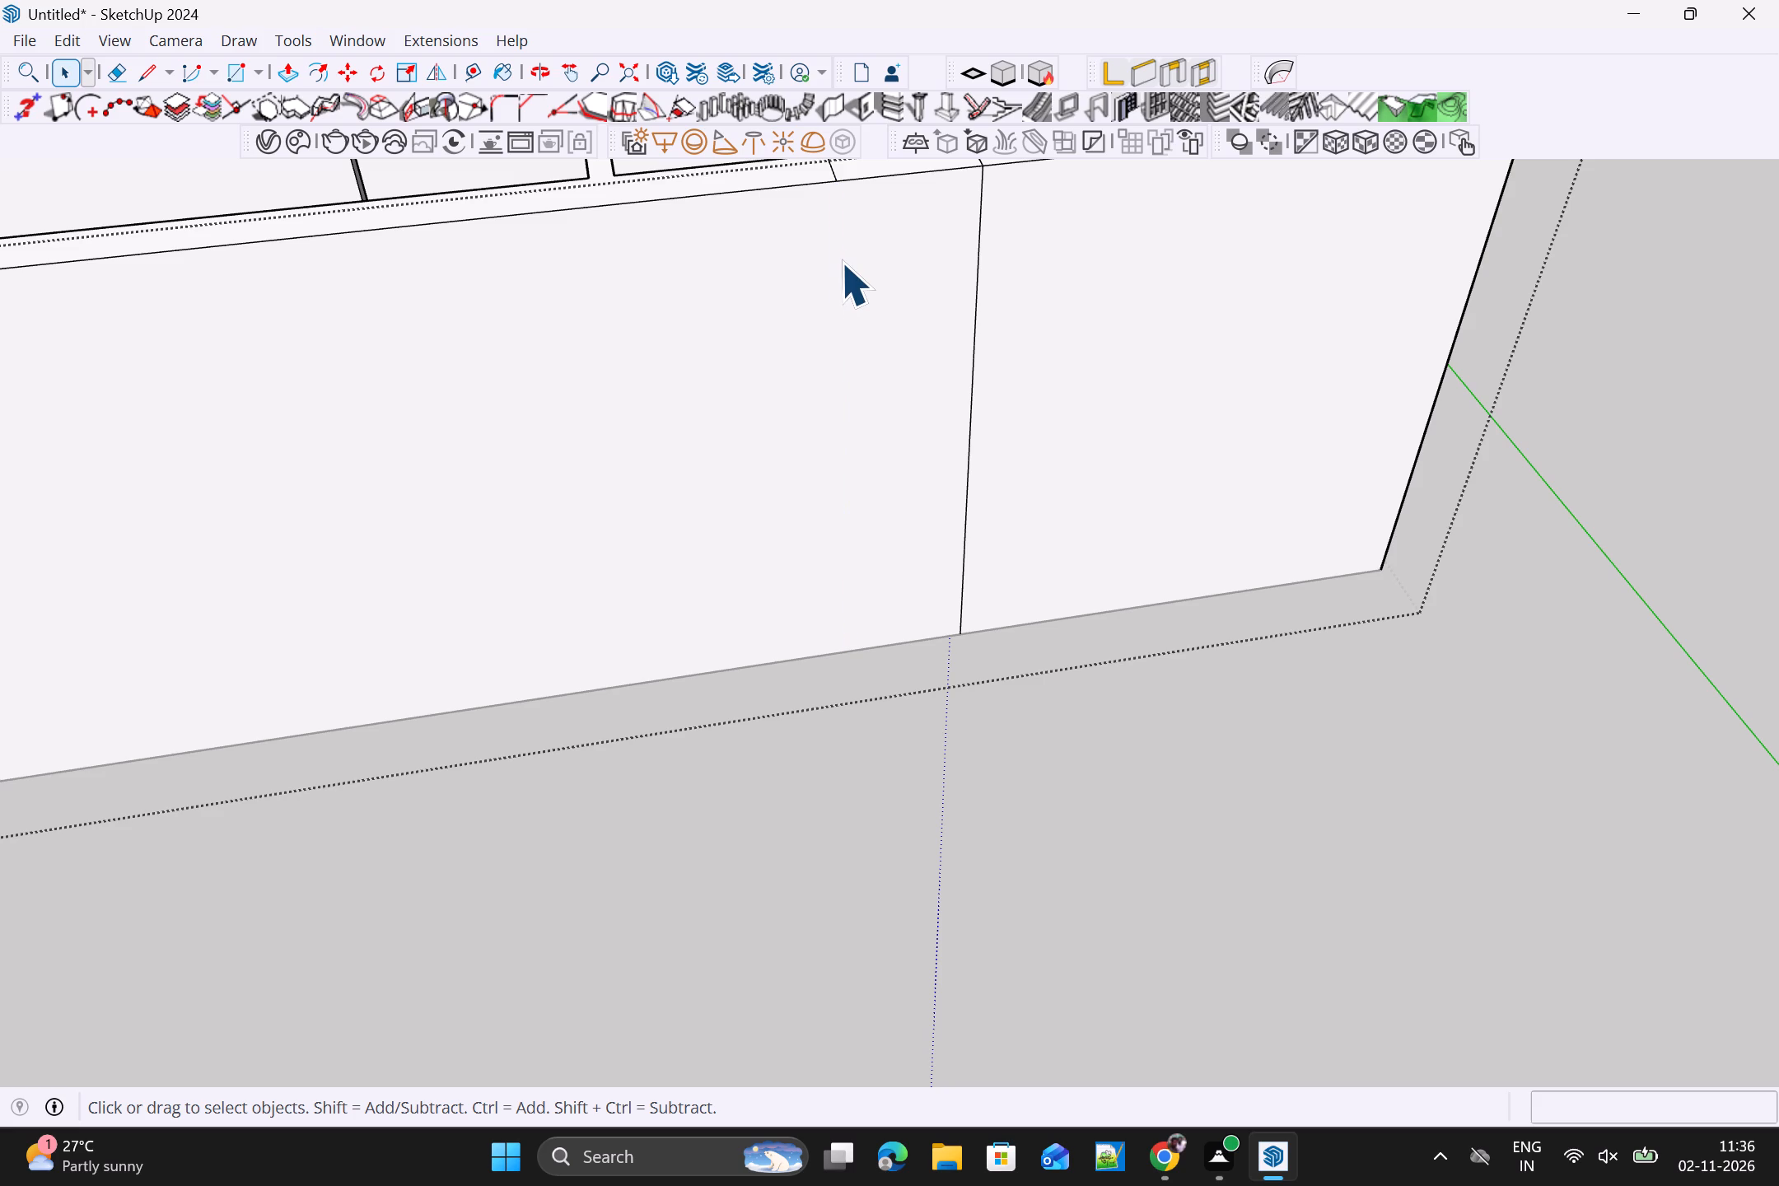
Delete the vertical seam line on the long outer wall face and the two short cross lines on the wall's top near it.
click(978, 233)
key(Delete)
scroll(927, 194, down, 2)
click(847, 173)
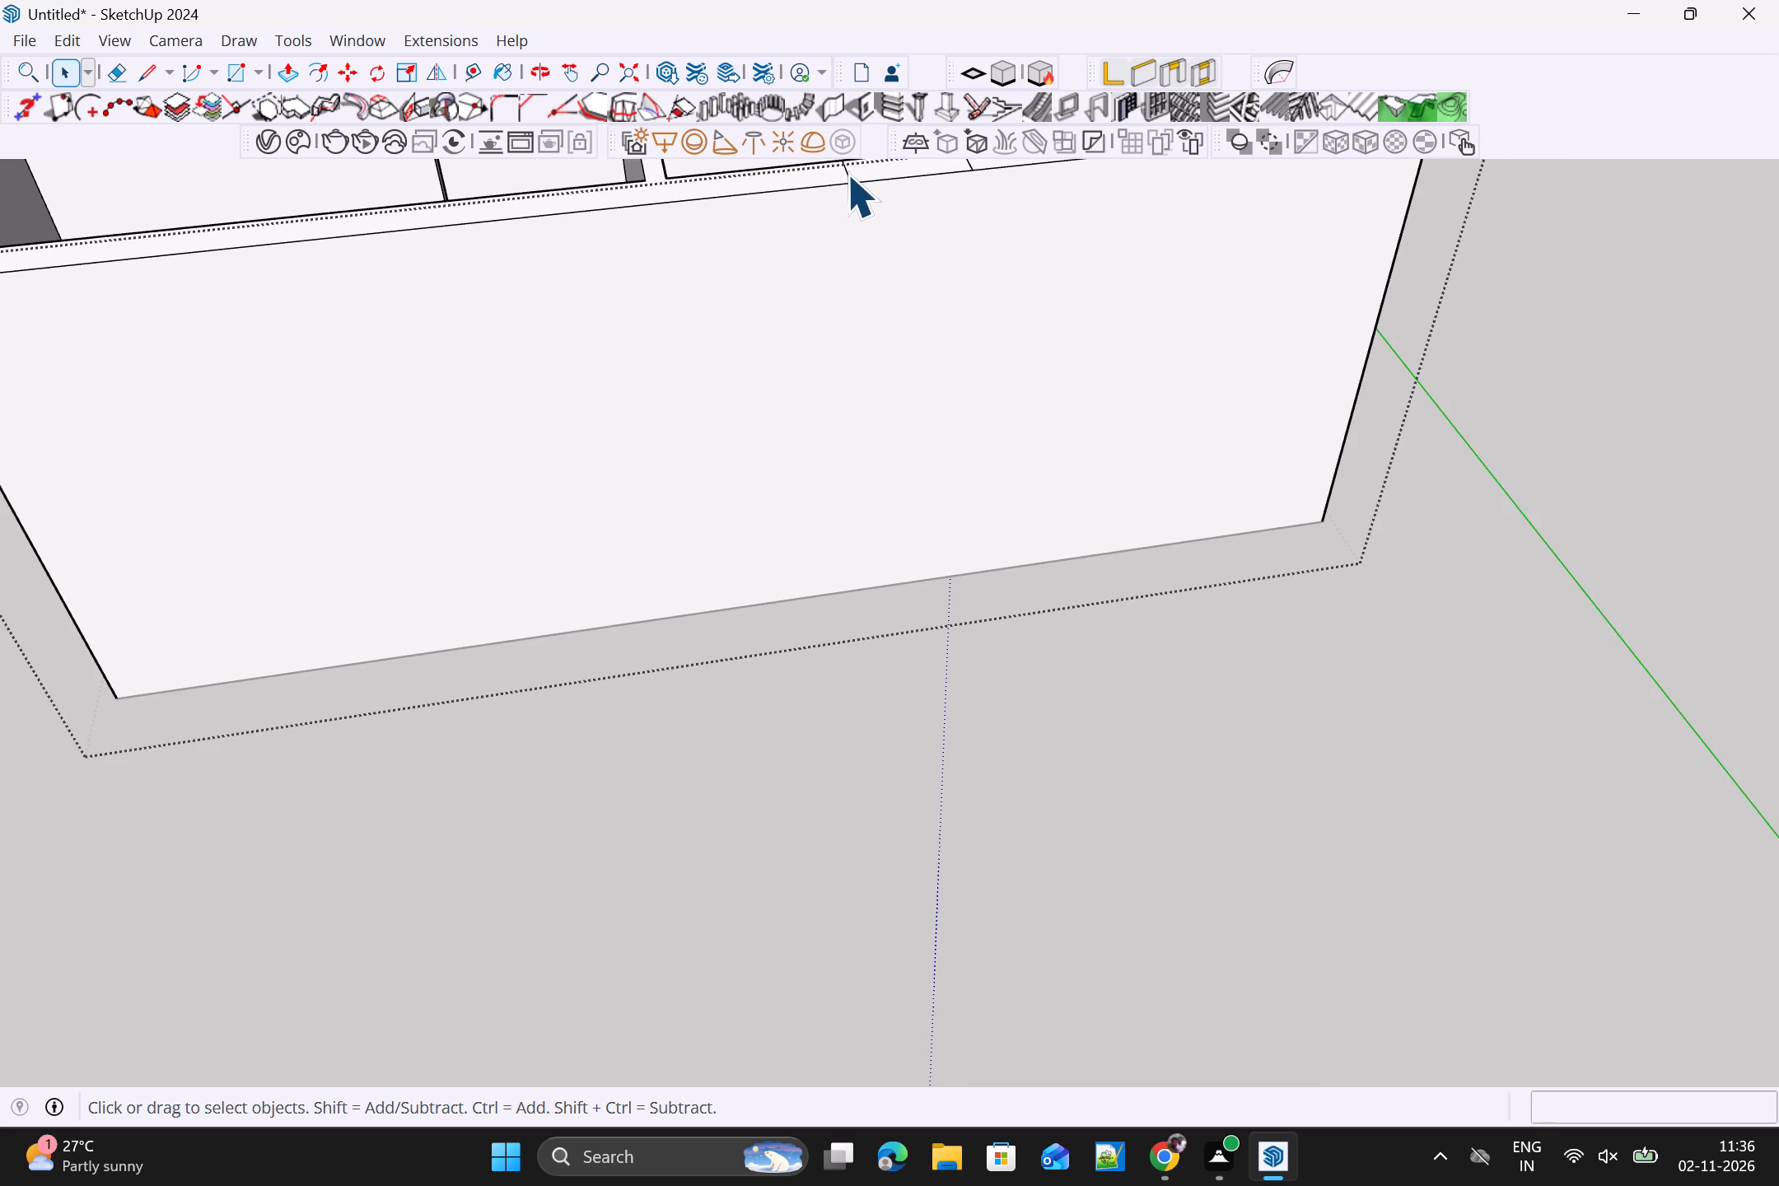
key(Delete)
click(967, 160)
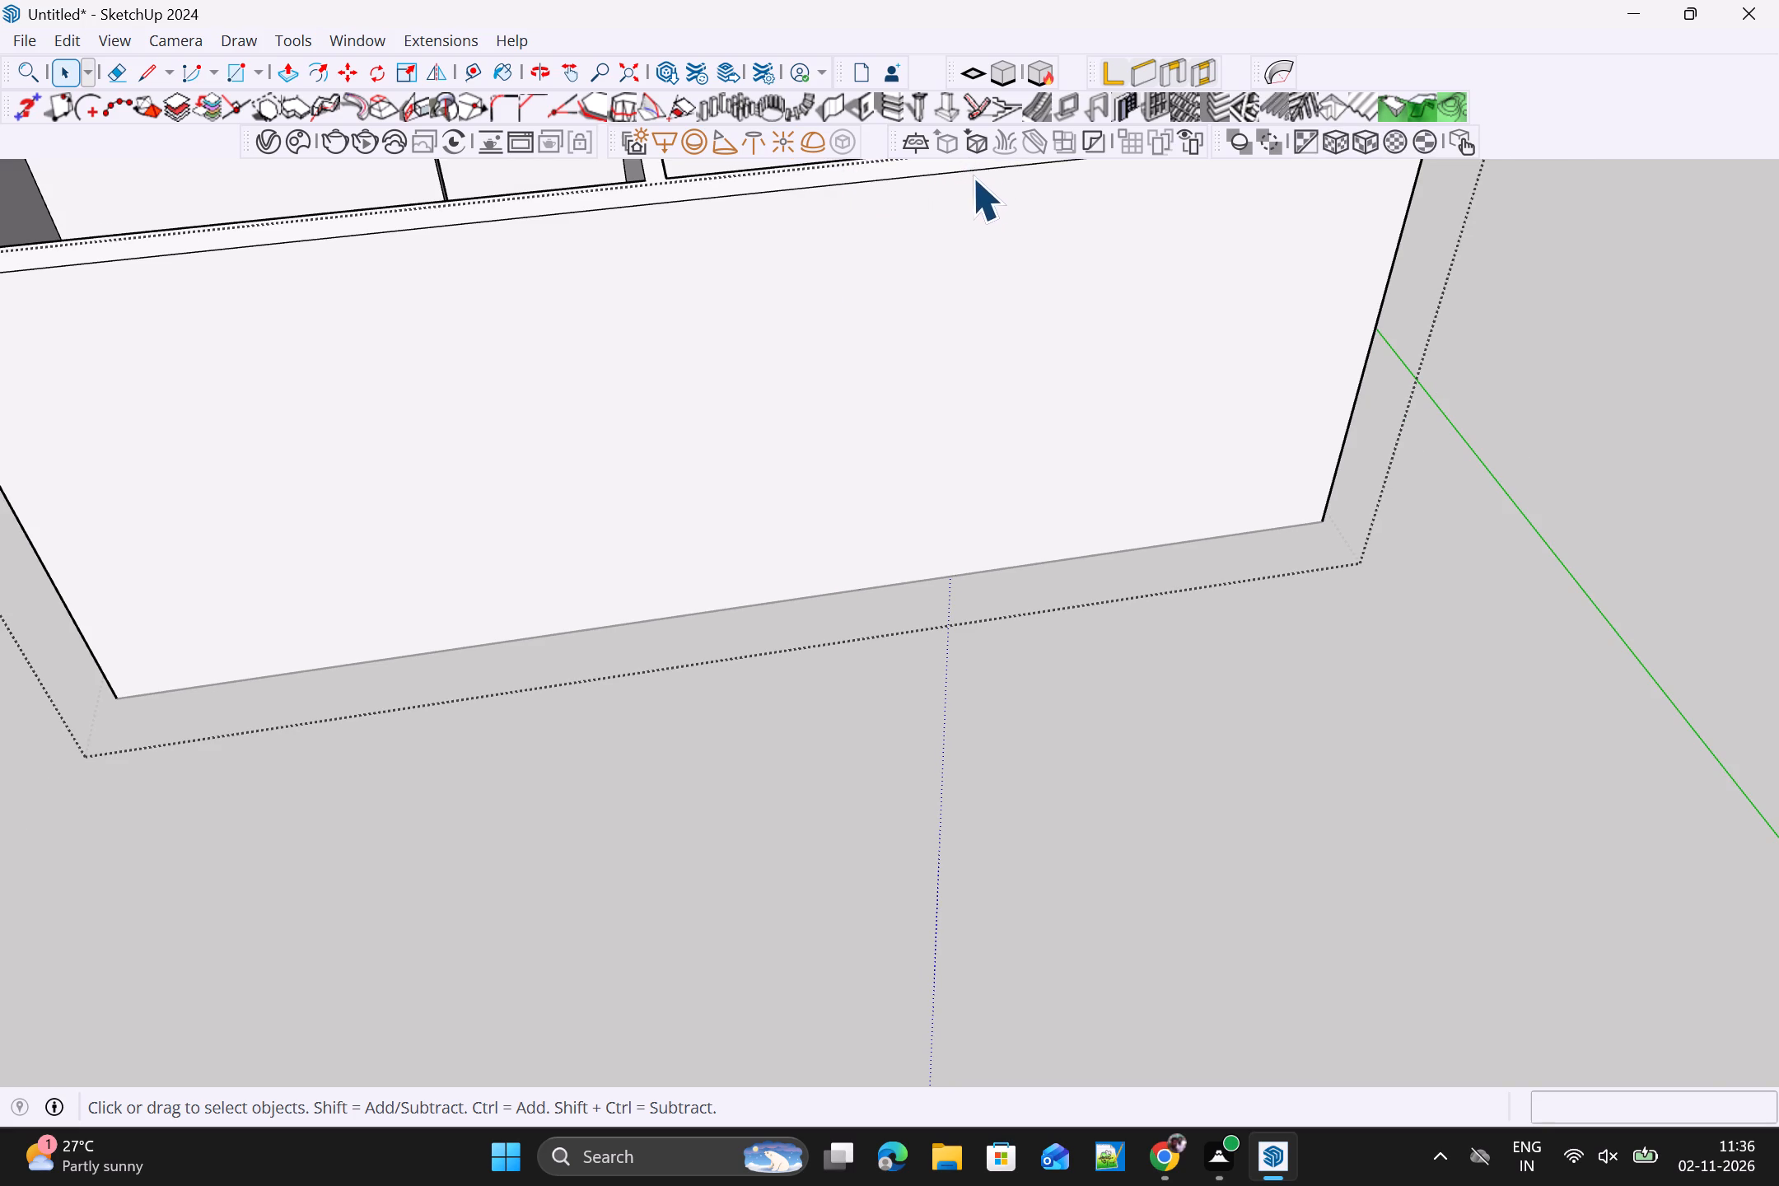
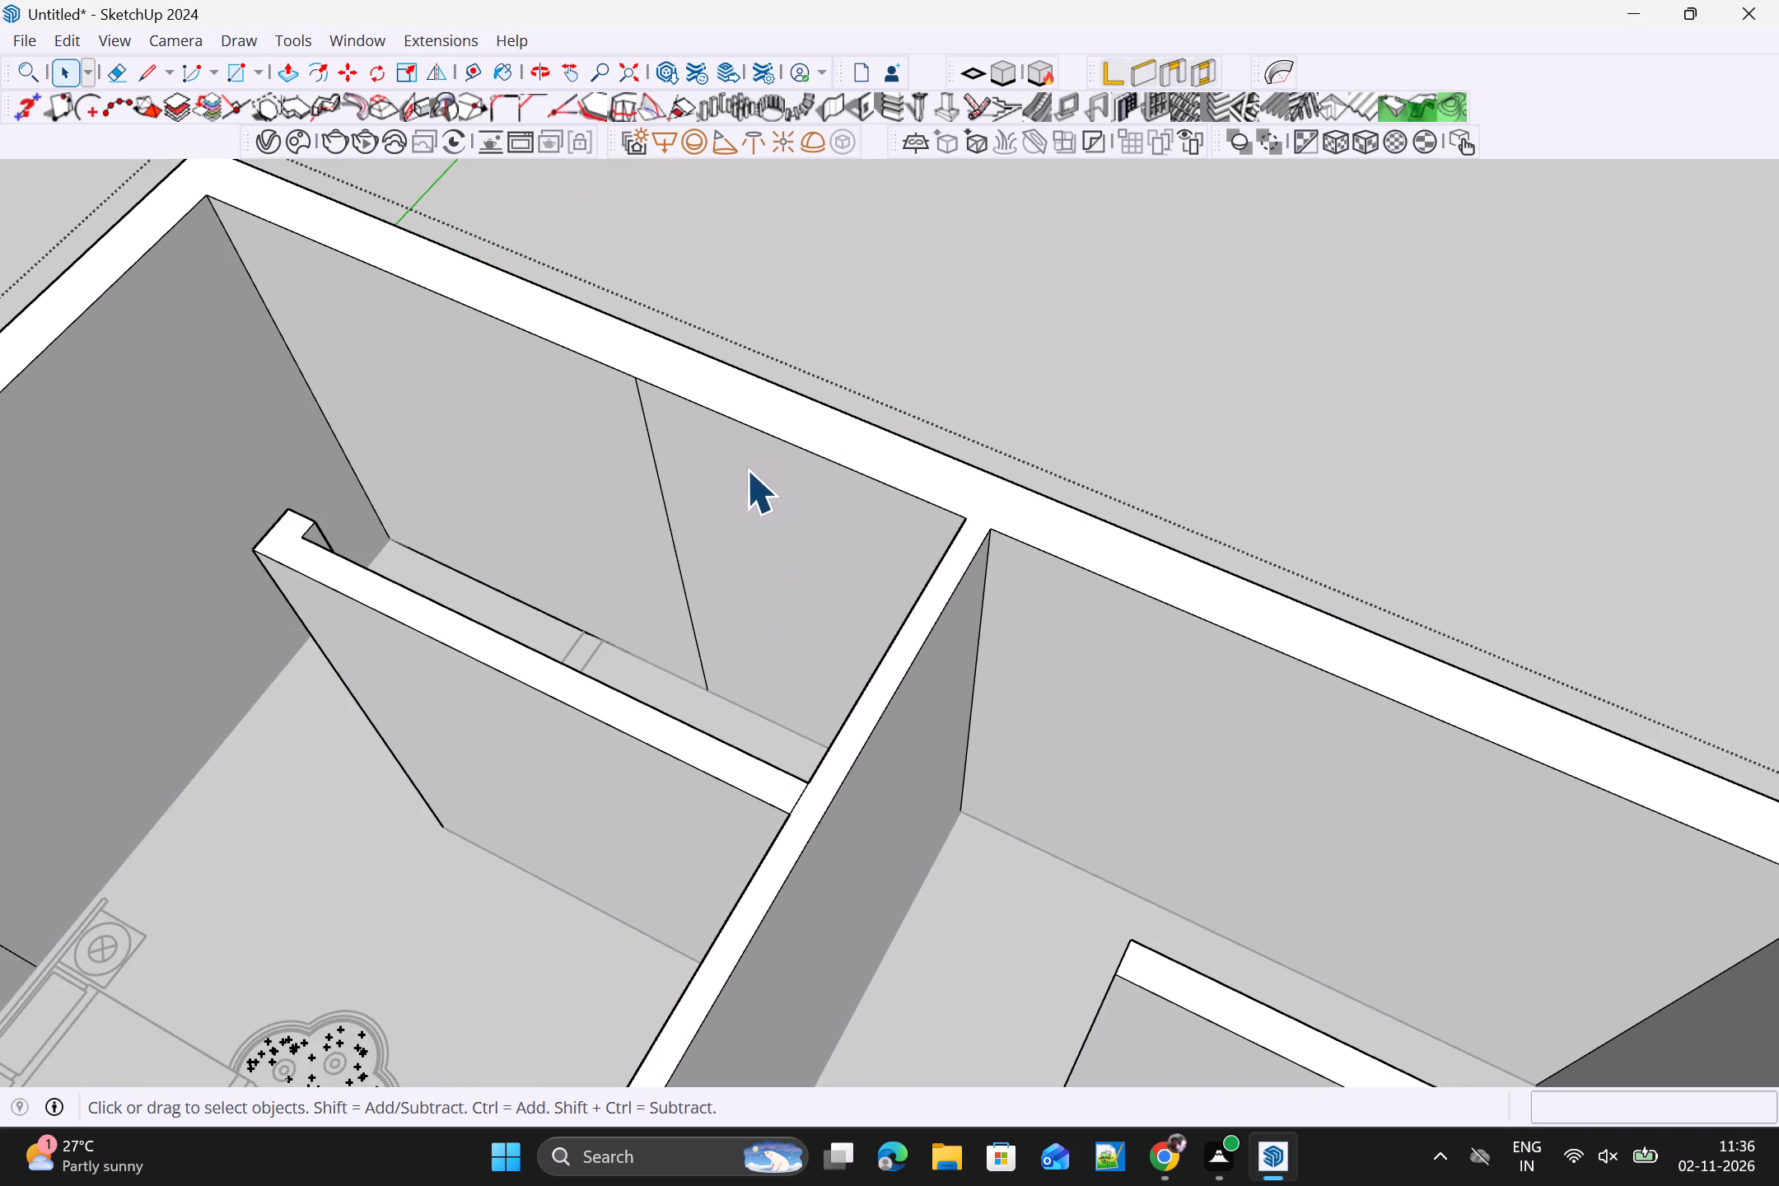
Select the leftover vertical seam line on the long outer wall's inner face, behind the short partition wall.
click(656, 464)
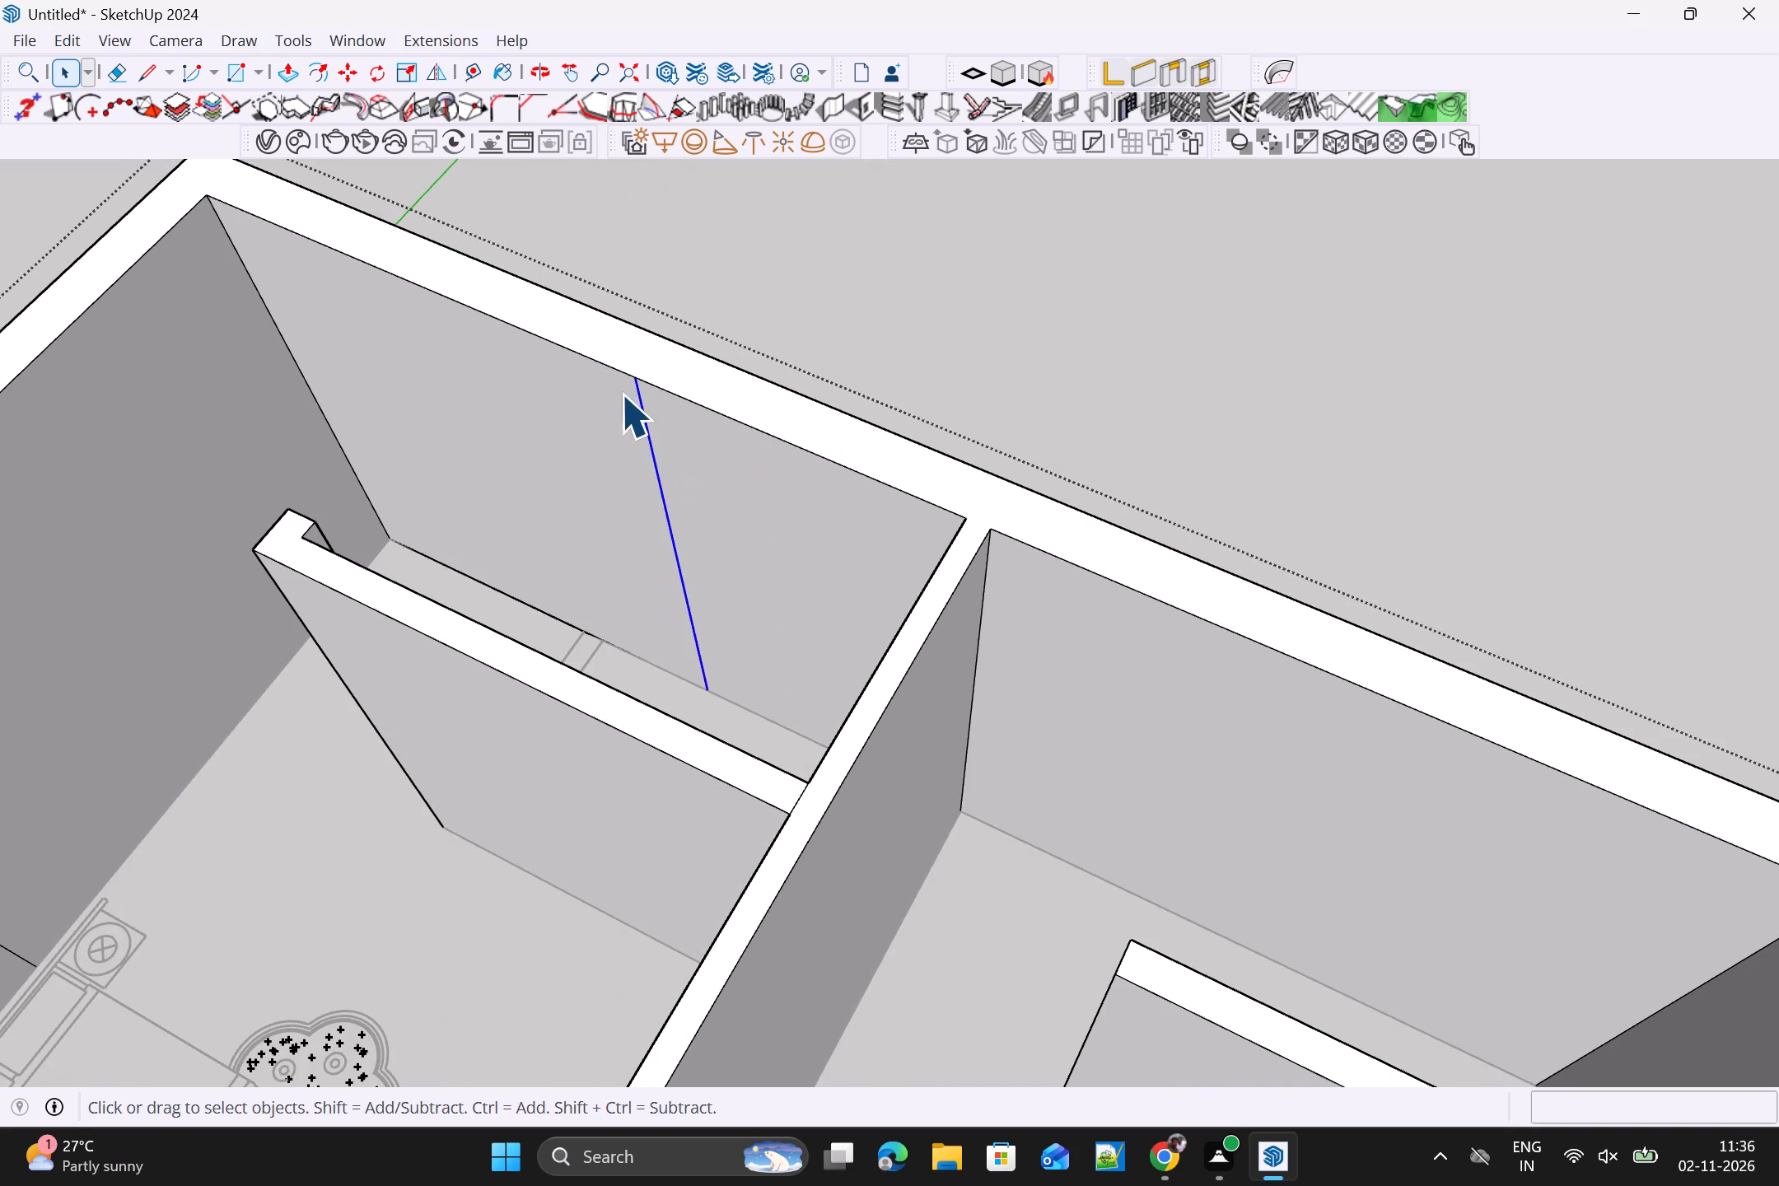
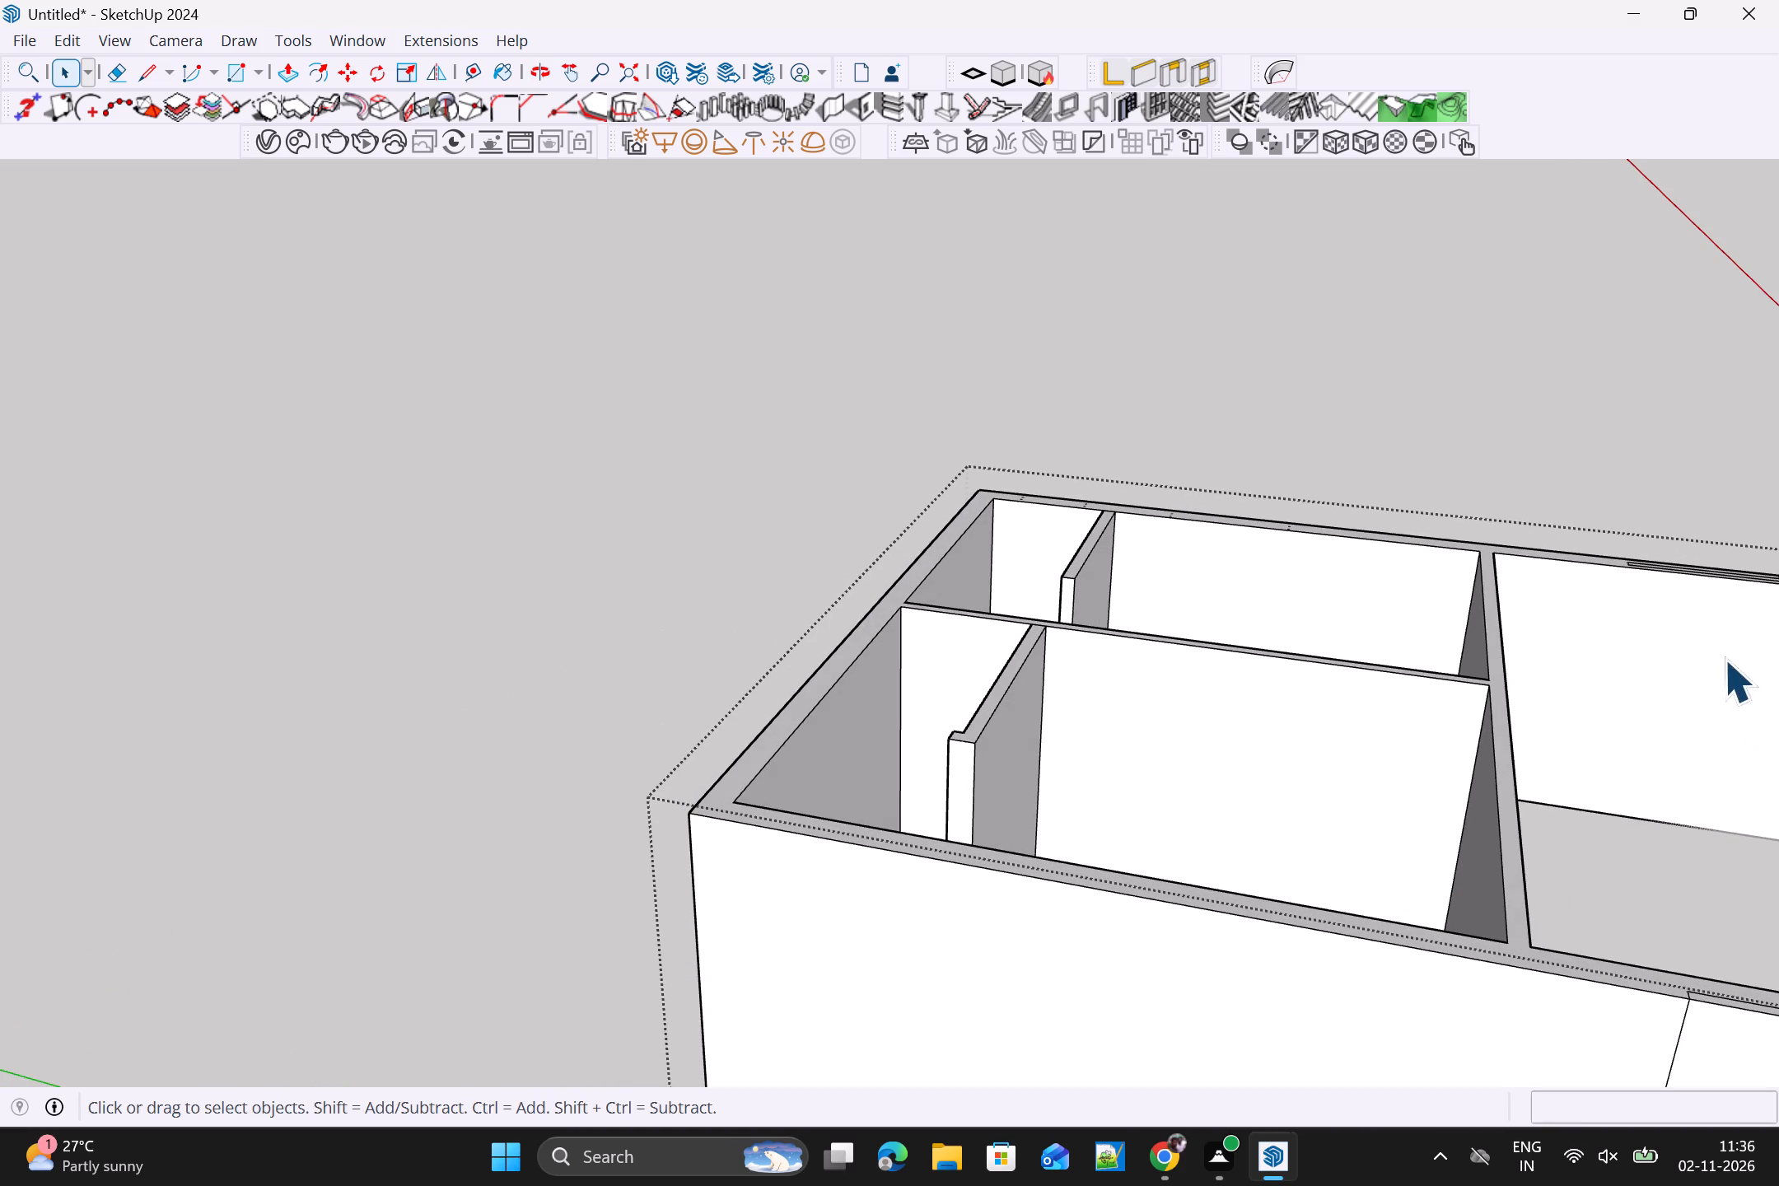
Delete the three leftover outline segments on the long outer wall's top face, alongside the open middle room.
scroll(1544, 620, down, 4)
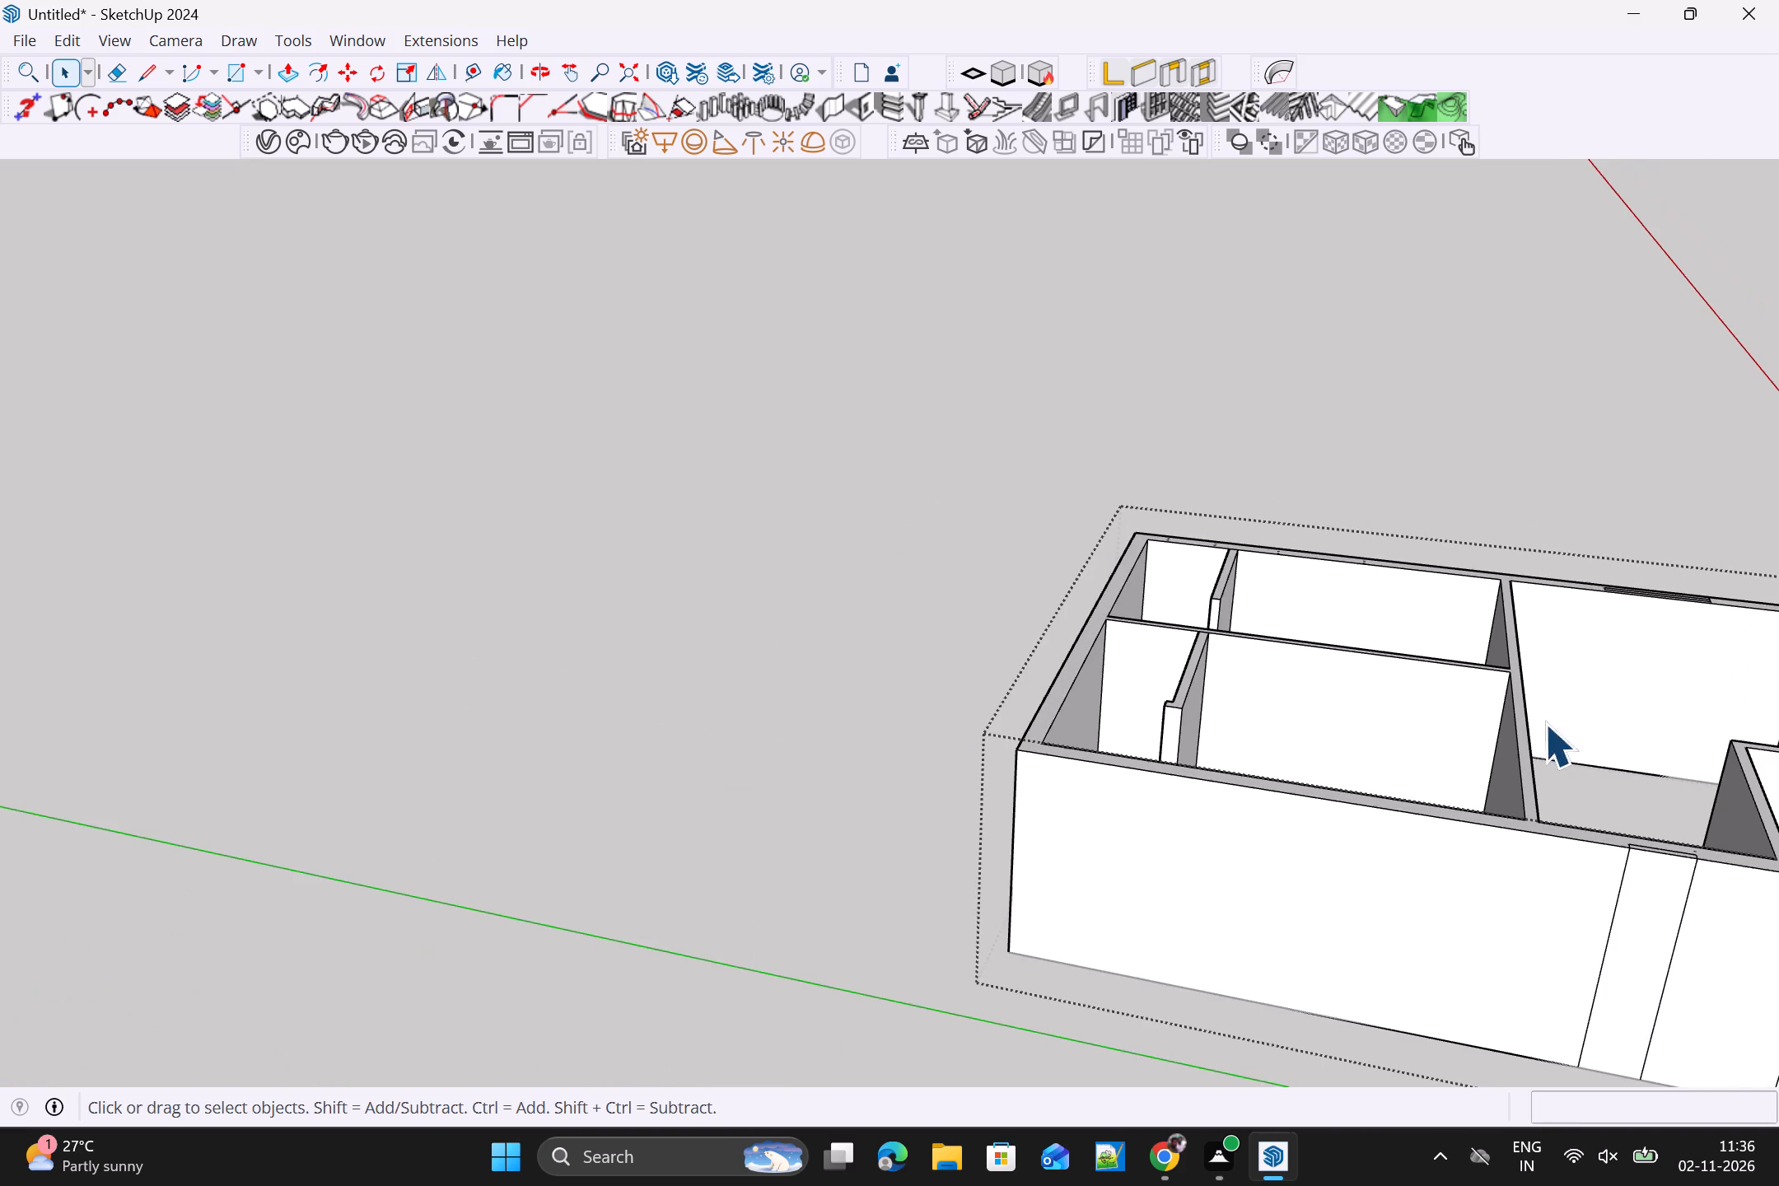
shift+middle_drag(1273, 895, 615, 797)
scroll(849, 775, up, 3)
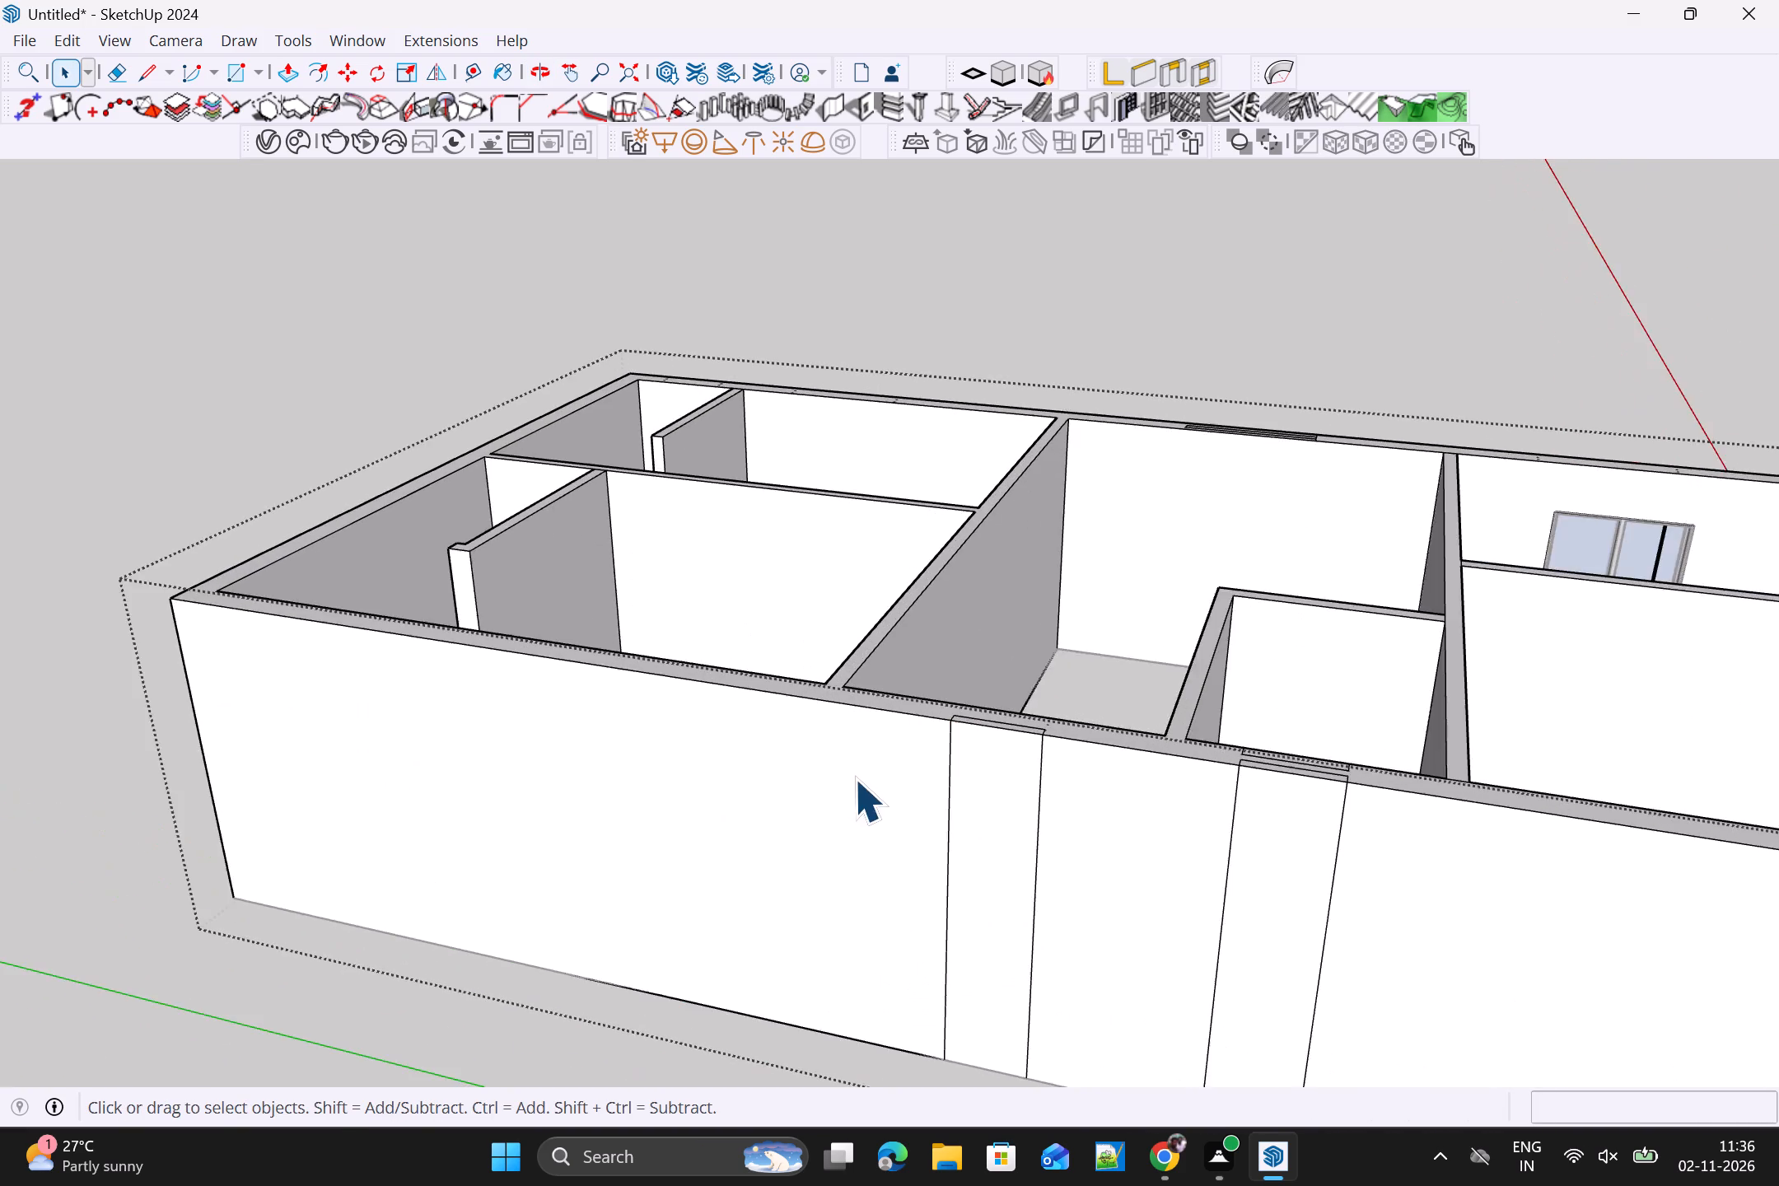
scroll(854, 778, up, 6)
middle_drag(926, 772, 1055, 929)
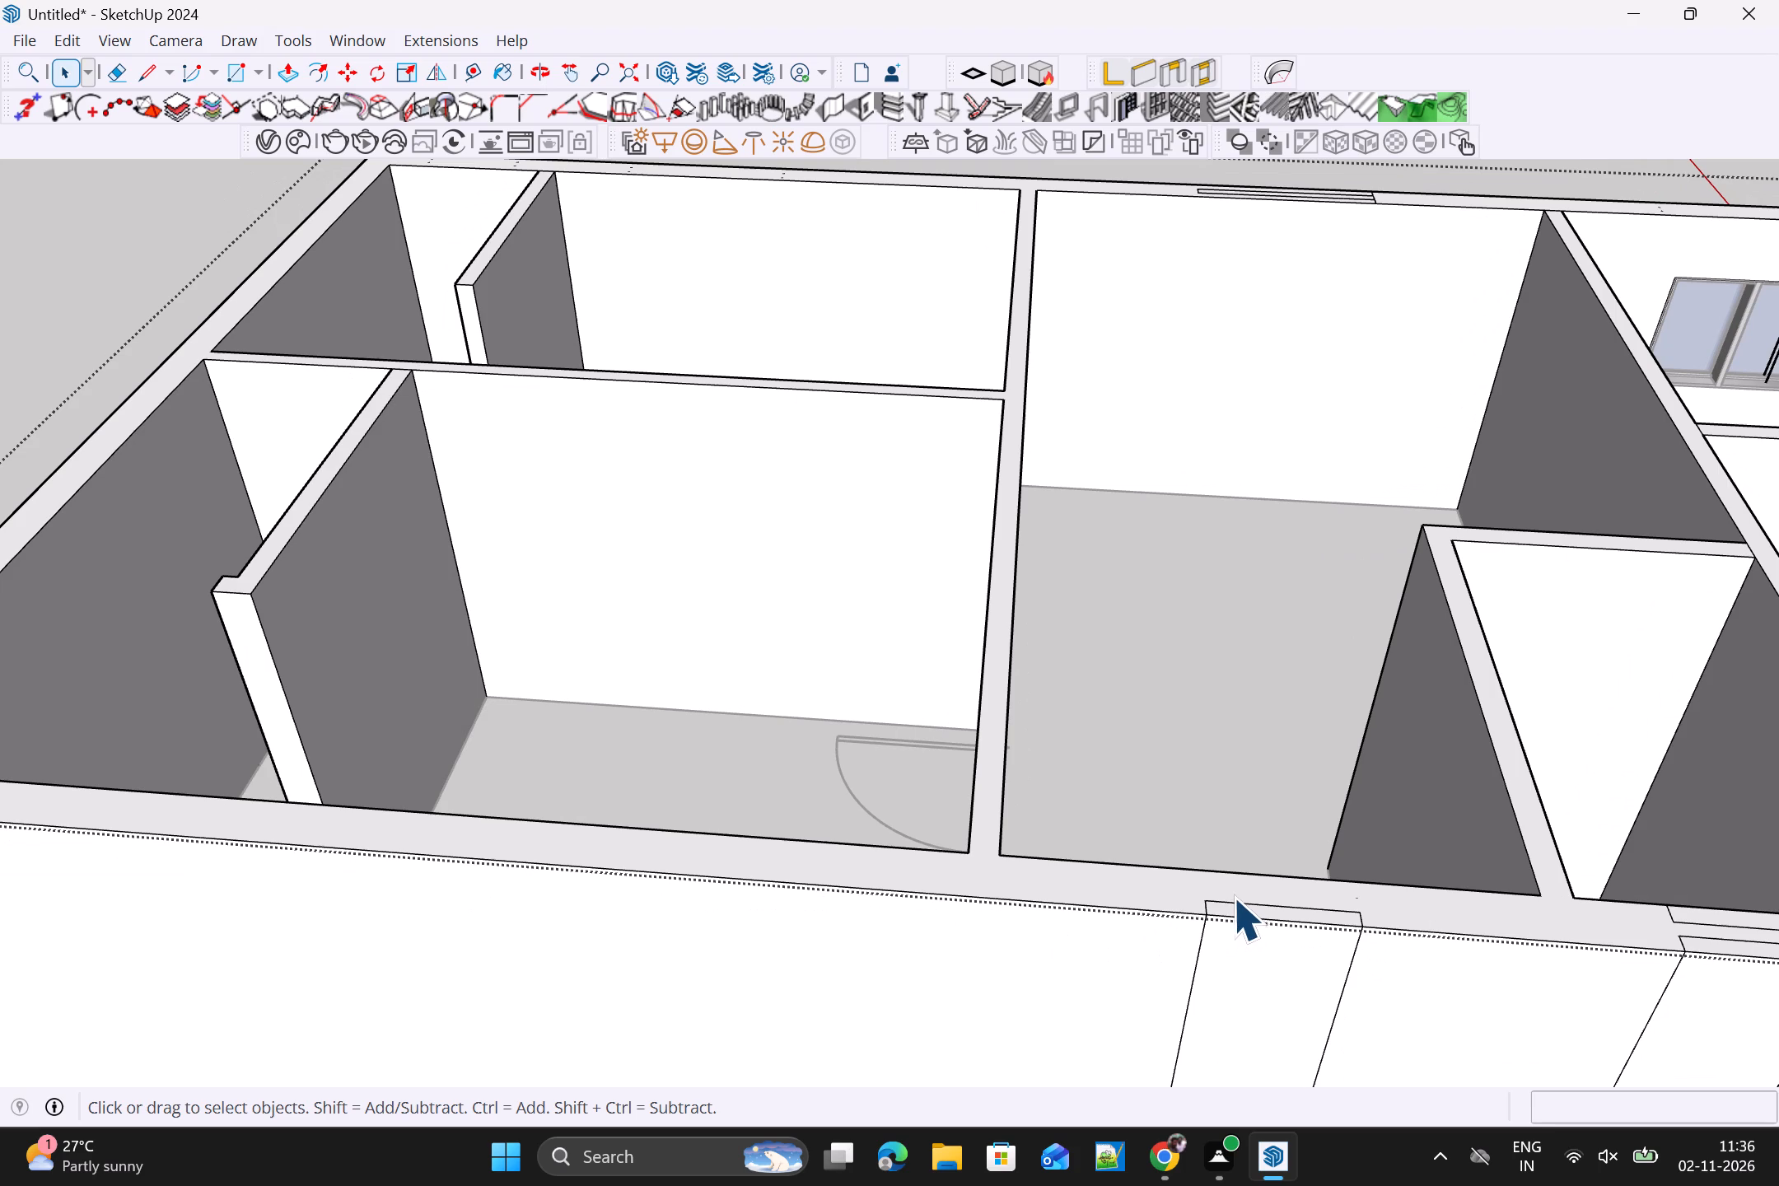
click(1235, 905)
key(Delete)
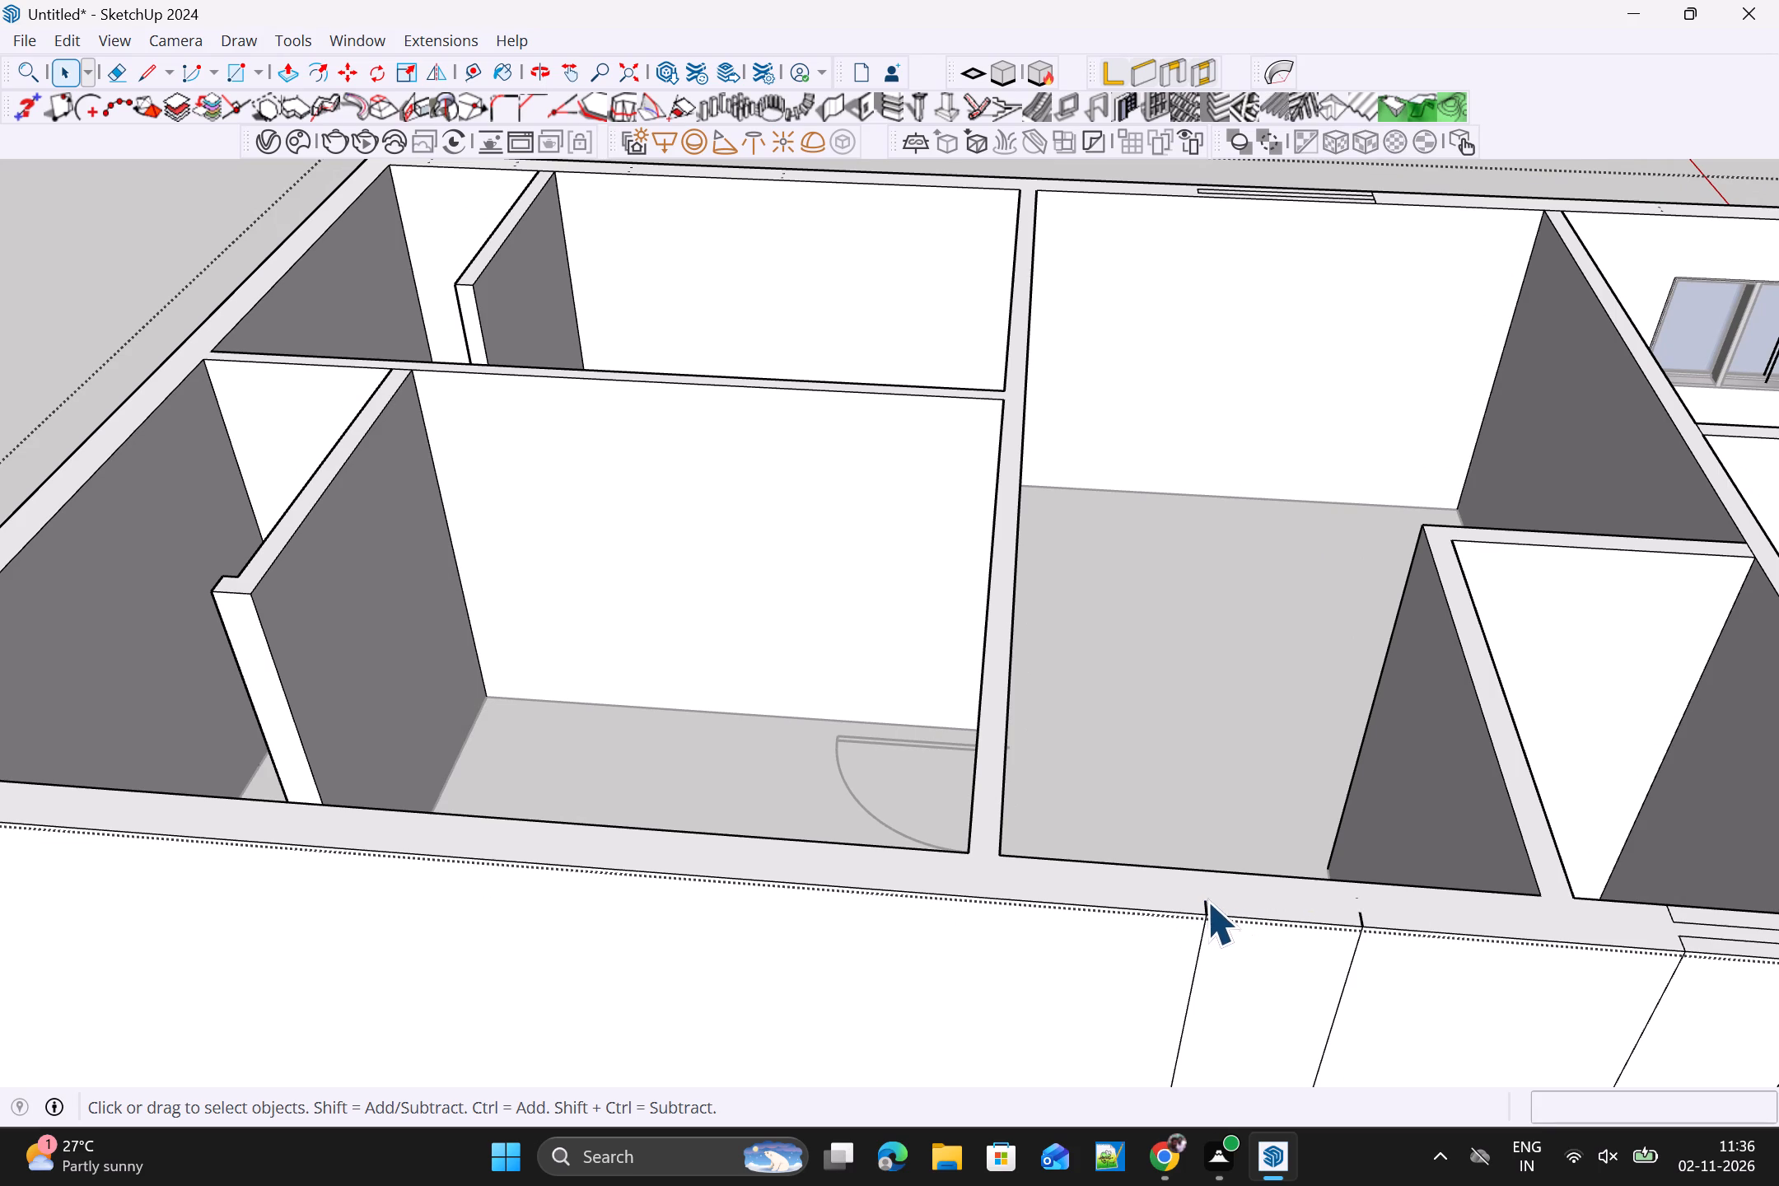
click(1207, 903)
key(Delete)
click(1360, 916)
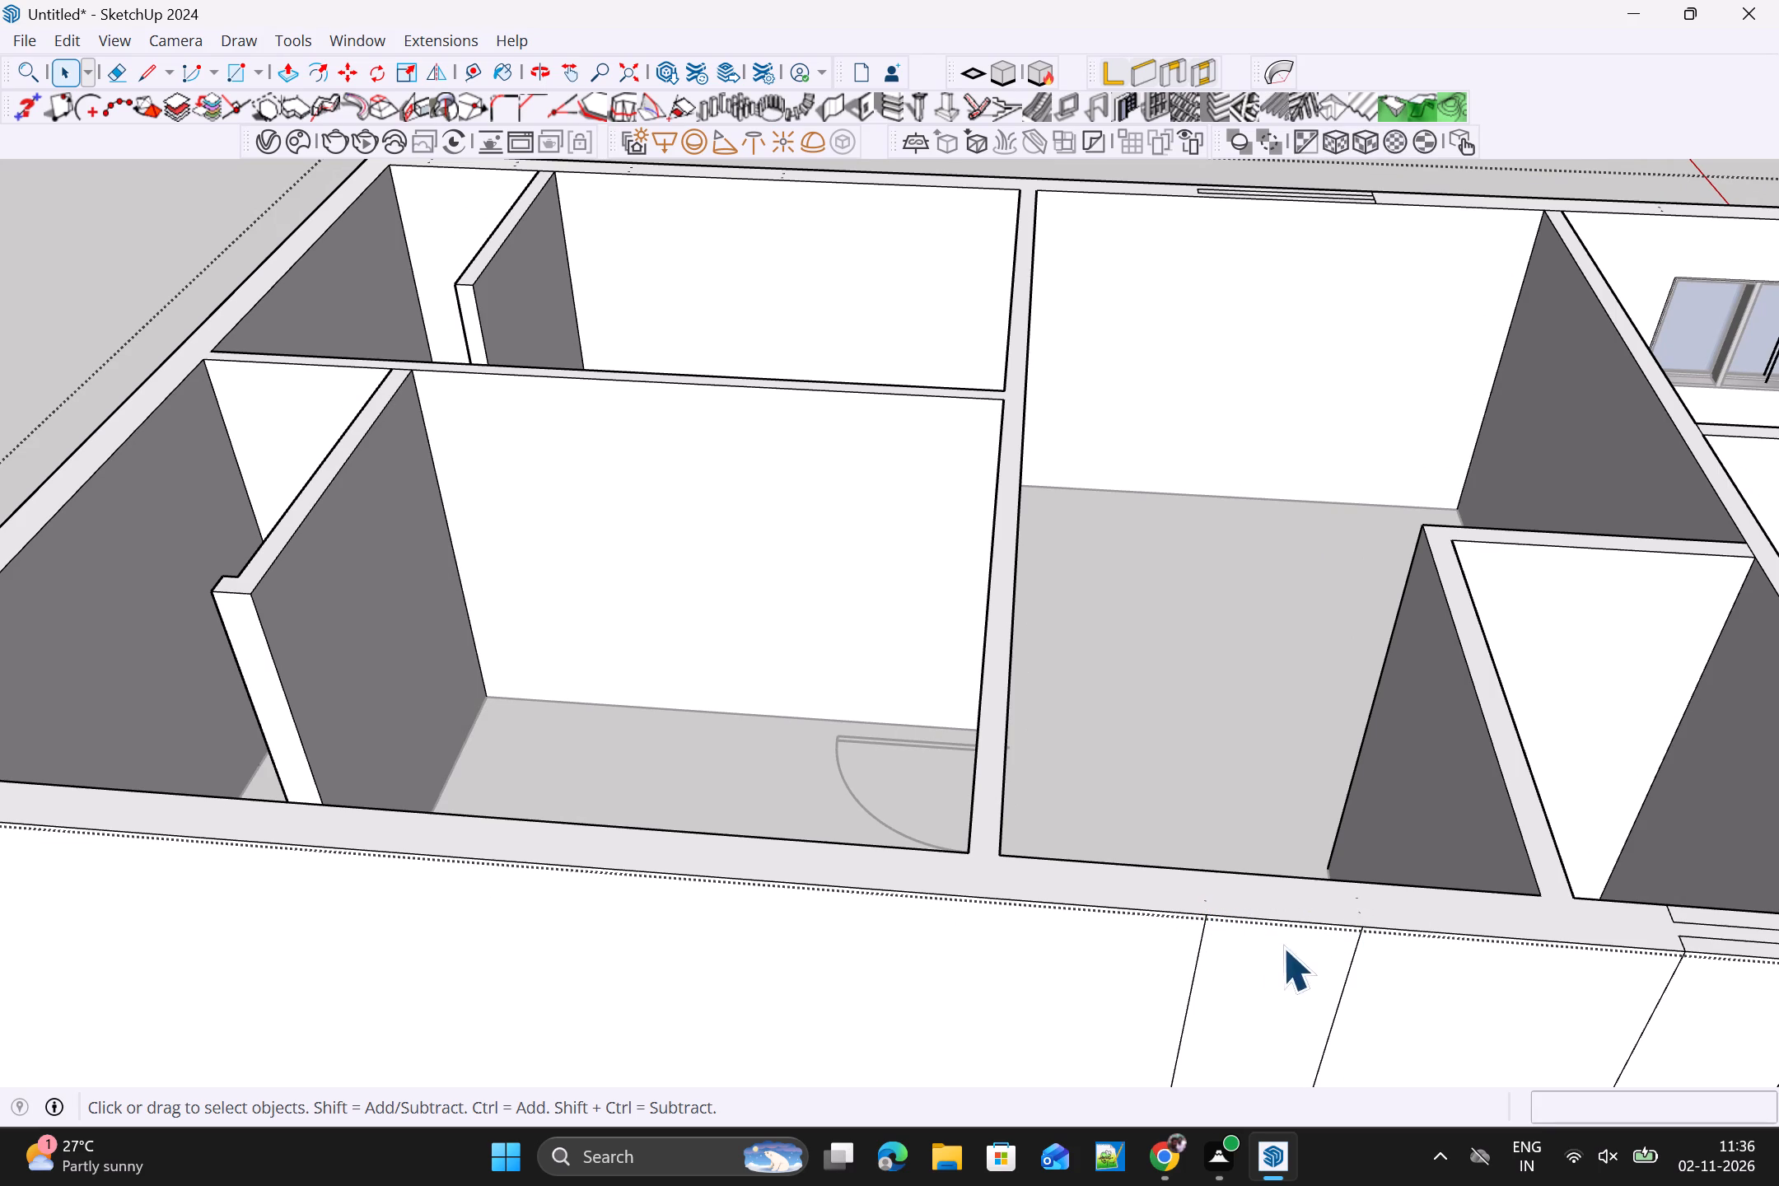
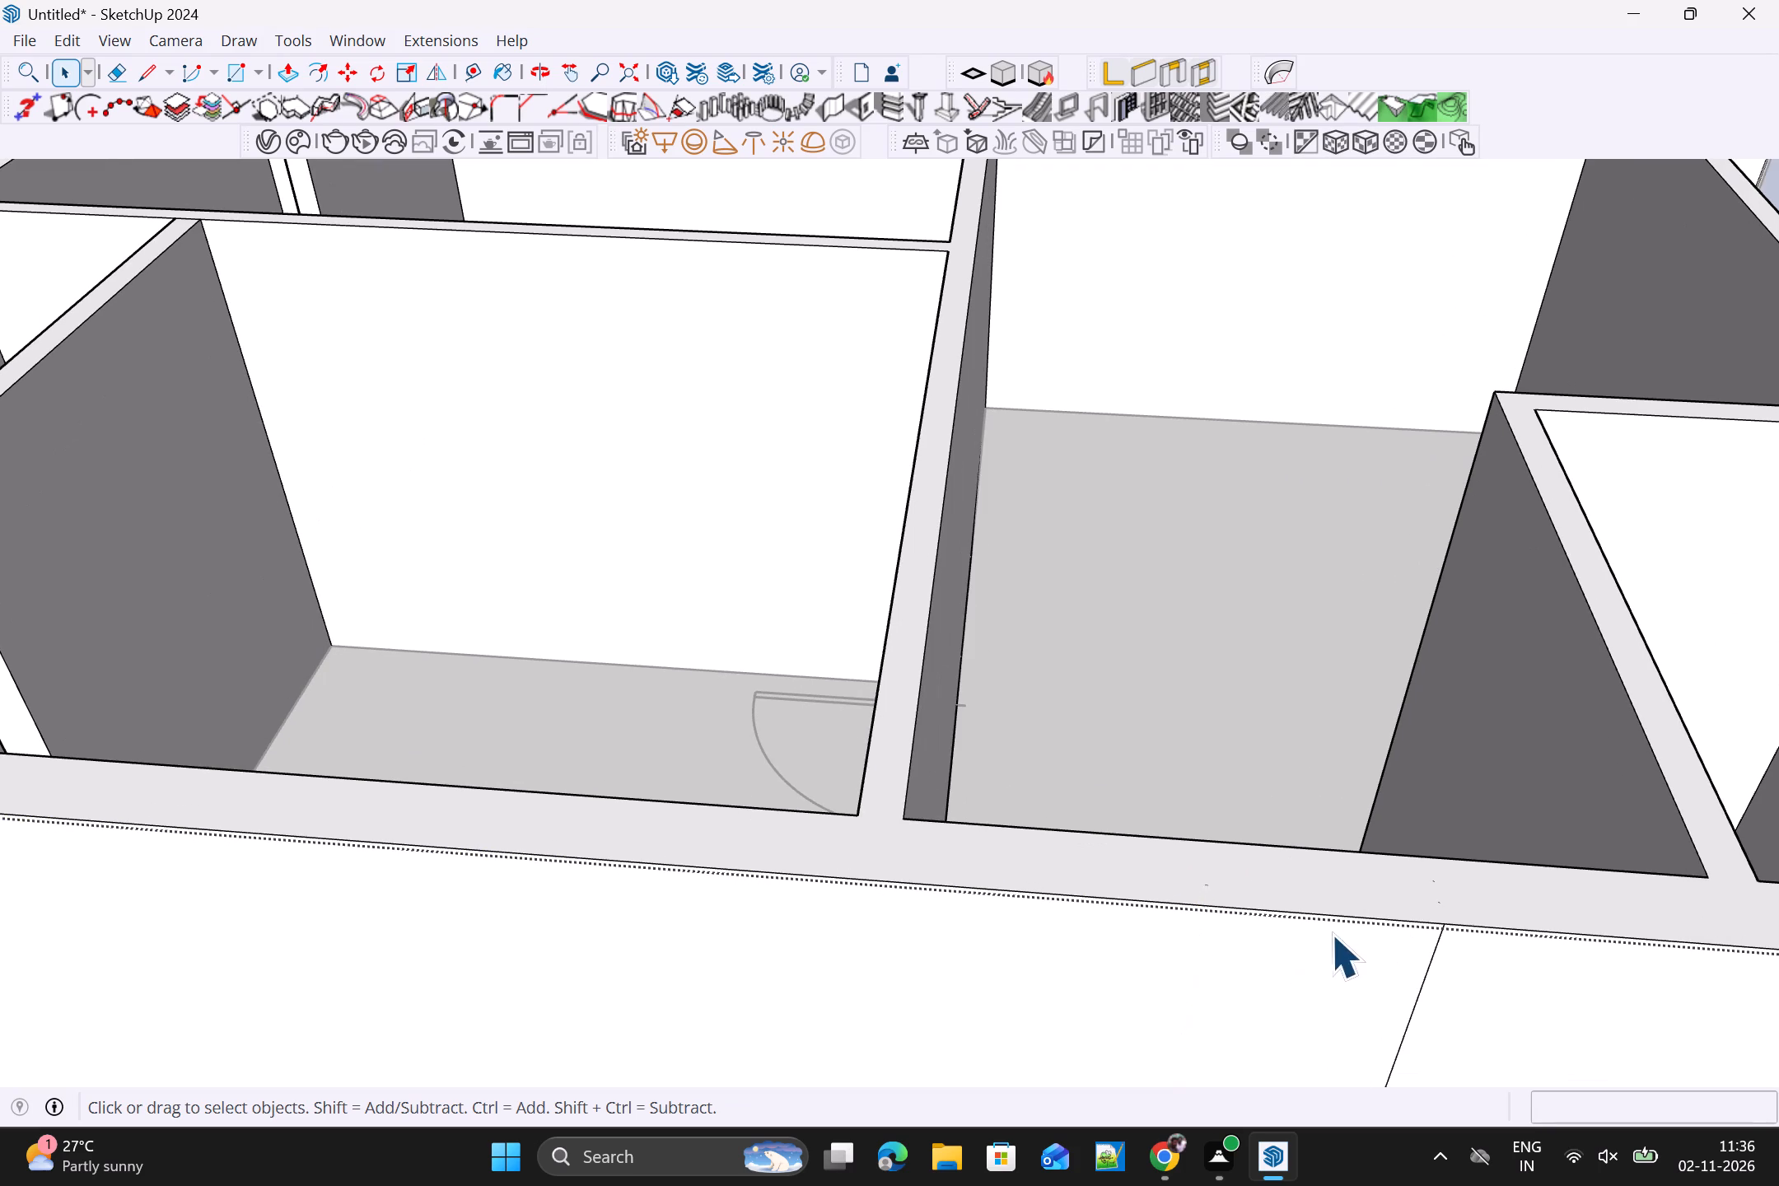
Delete the leftover vertical line on the long outer wall's exterior face, beside the open middle room.
click(1436, 941)
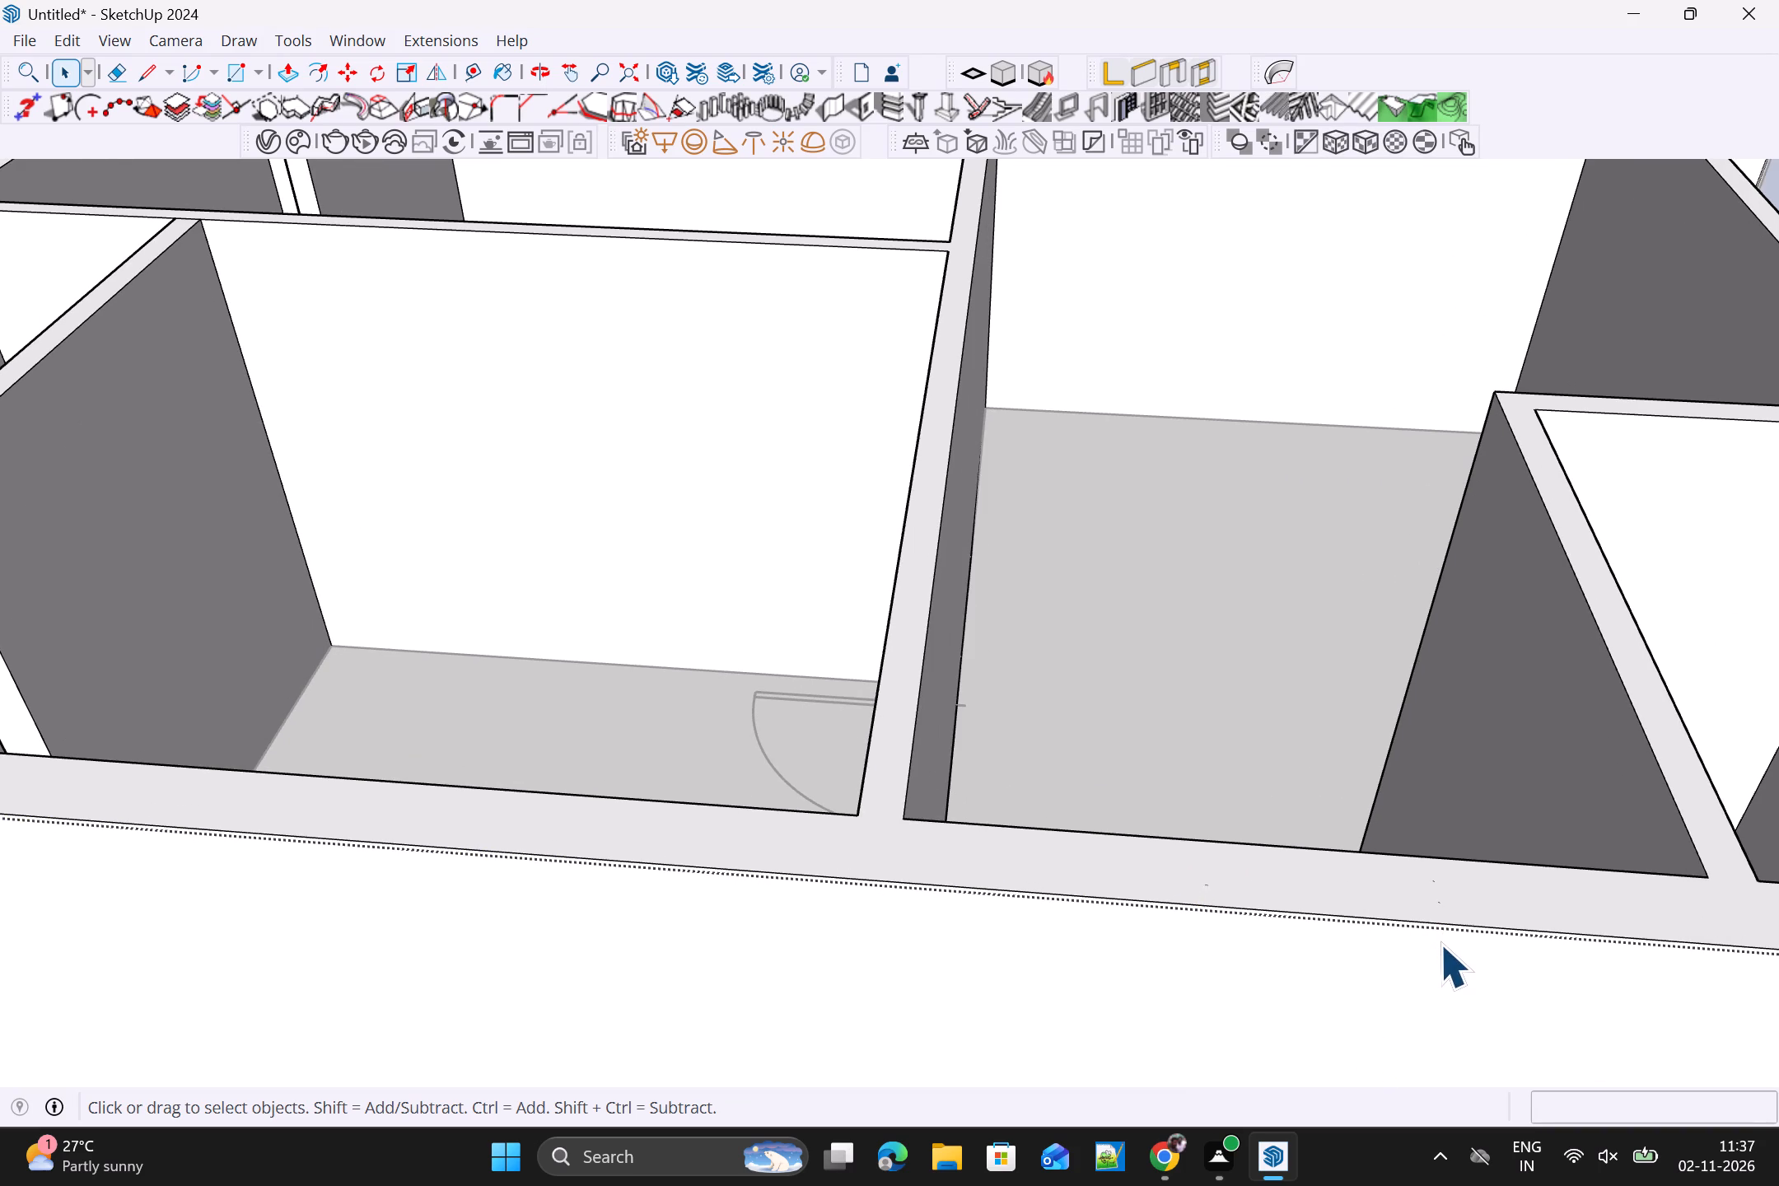
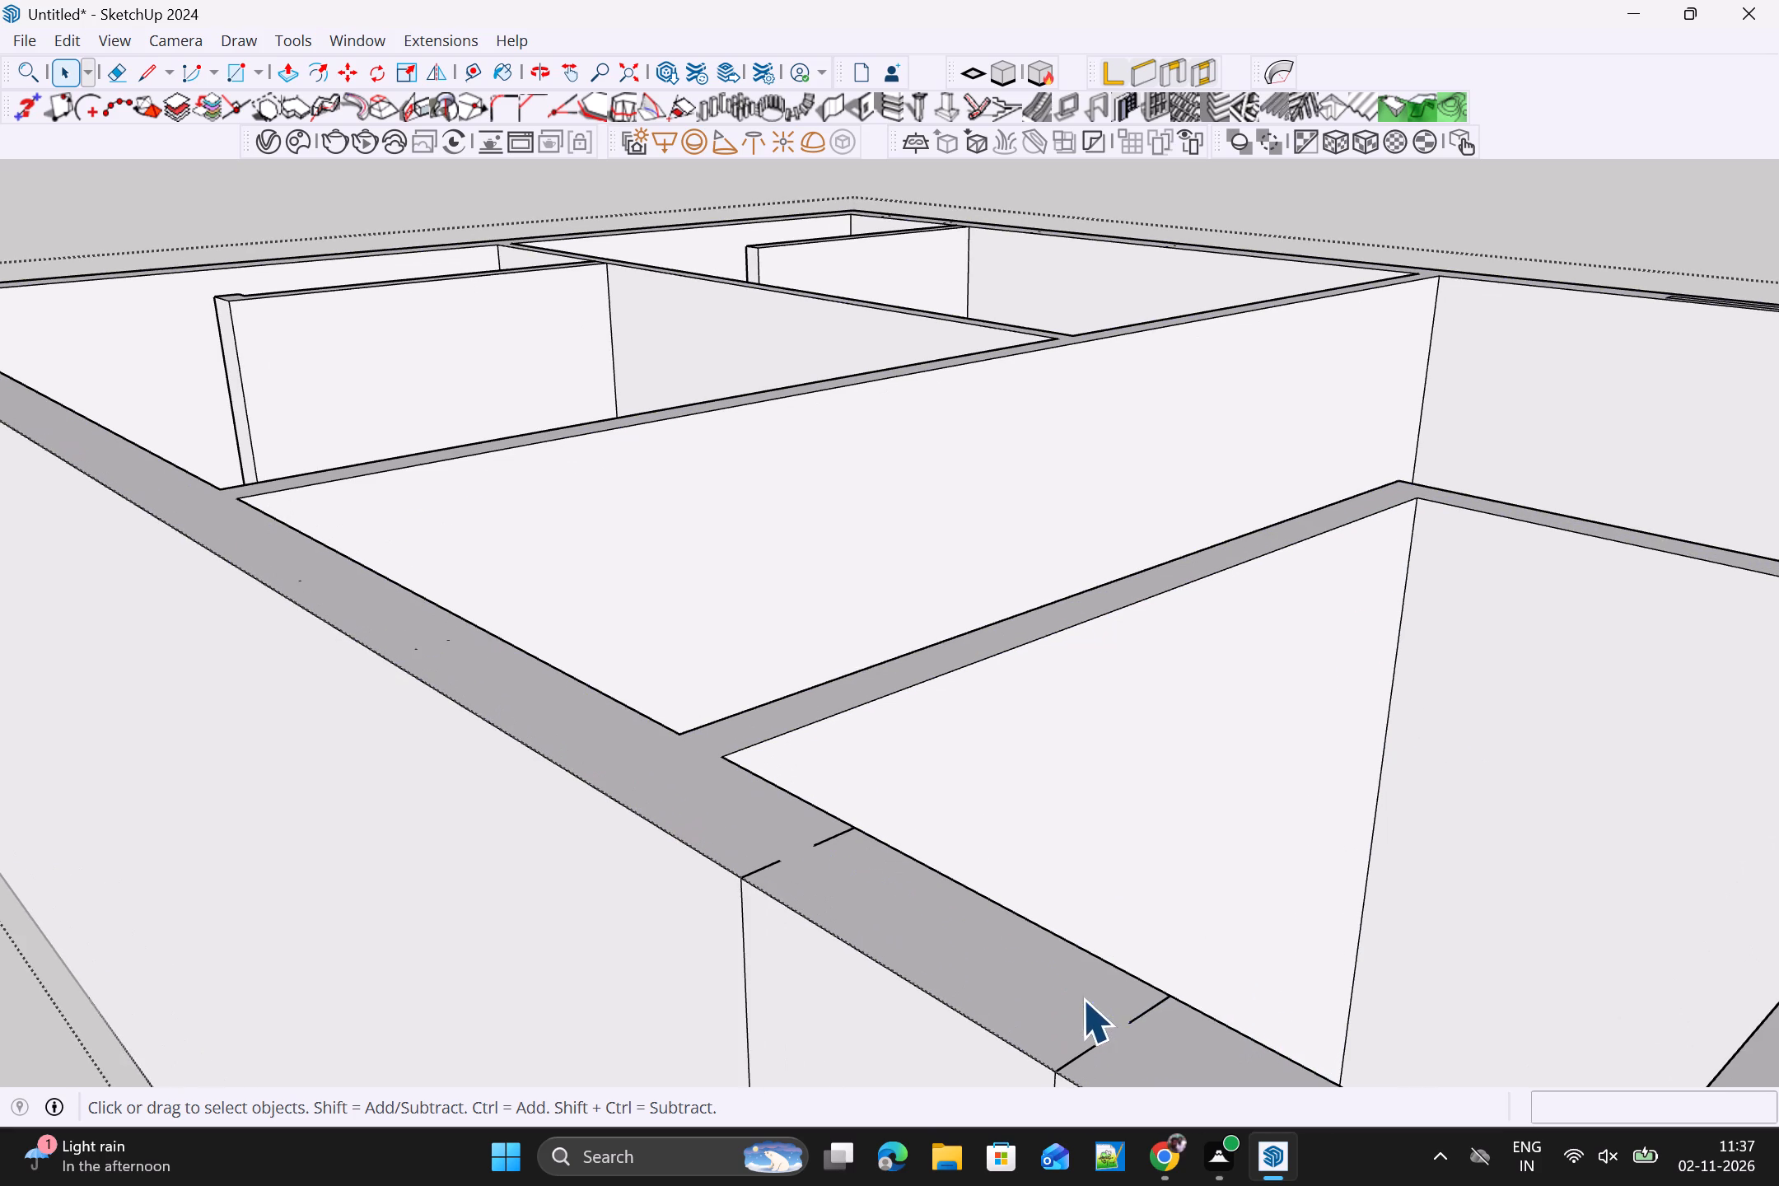
Delete the short leftover line at the inner edge of the long outer wall's top face, nearest the front room's corner.
click(1155, 1010)
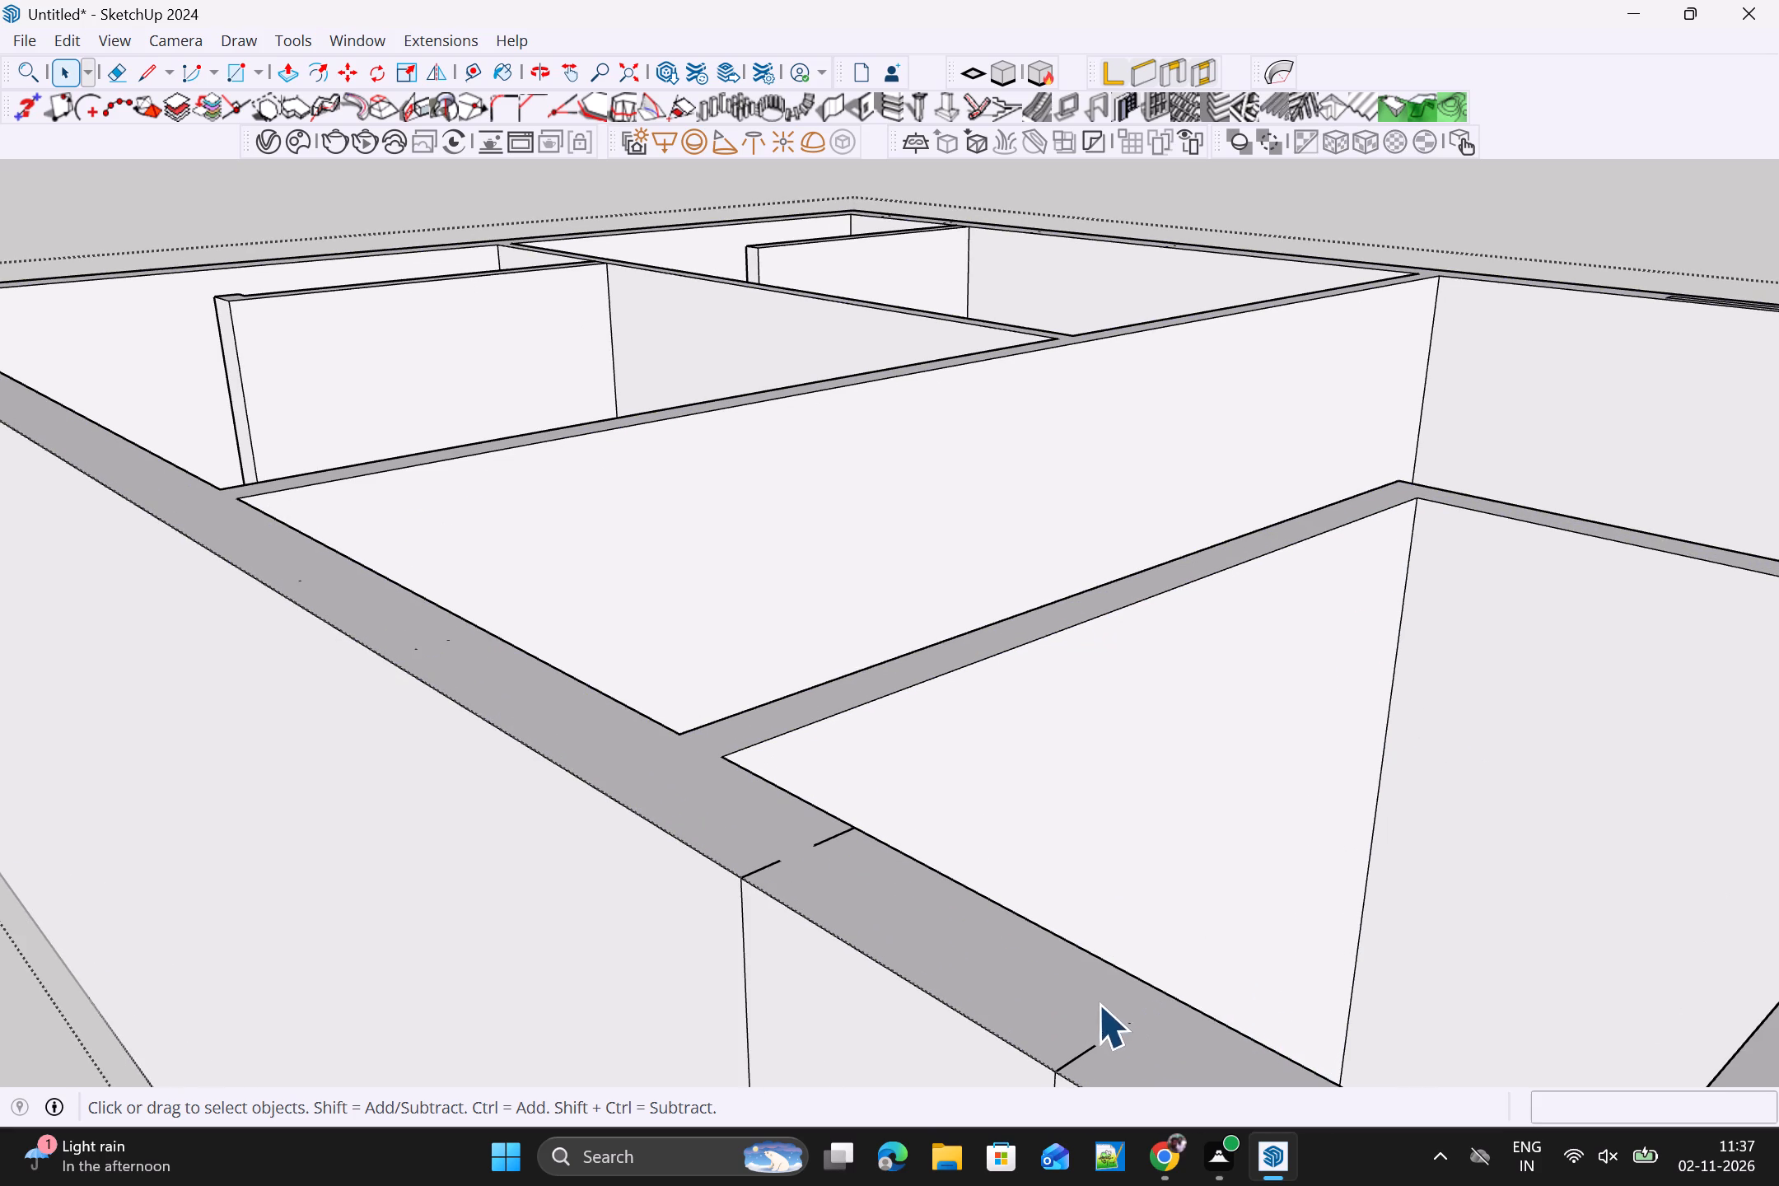
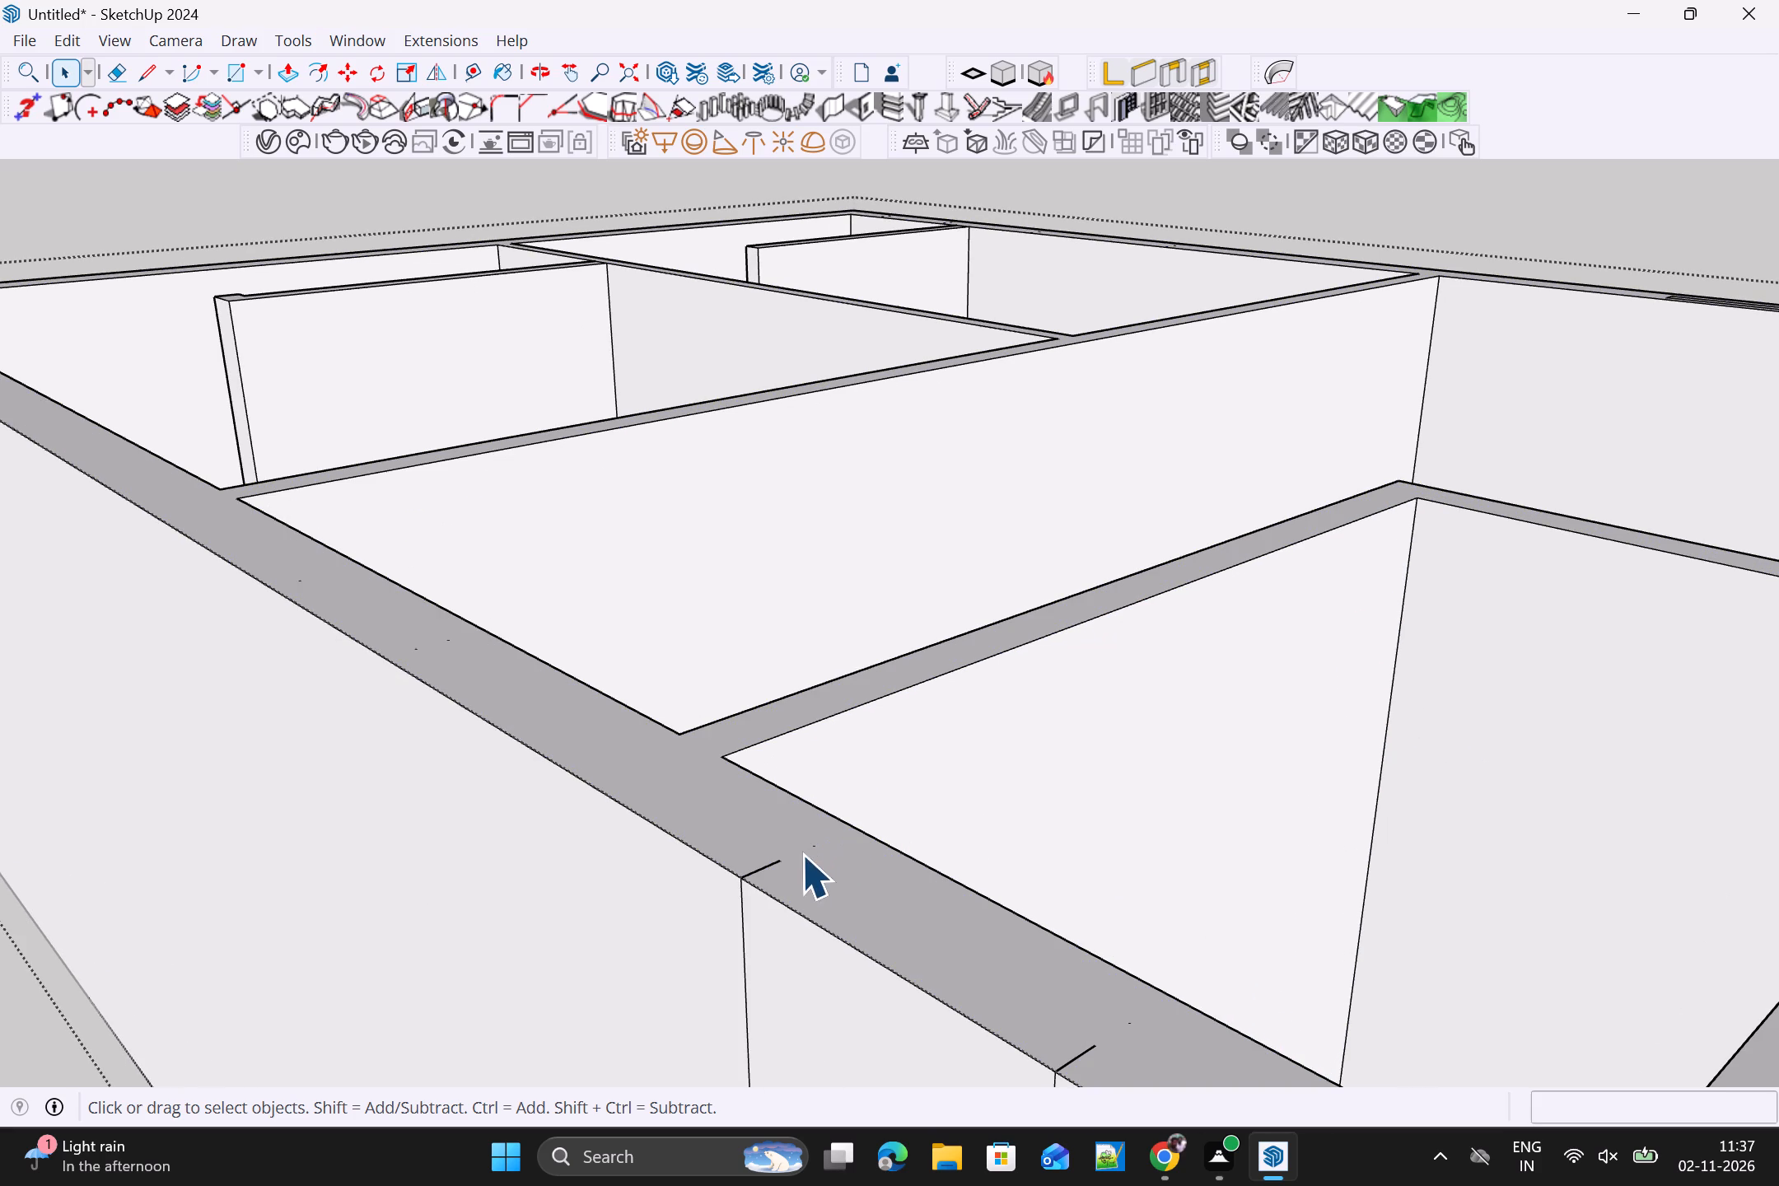
Delete the short leftover line at the outer edge of the long outer wall's top face, nearest the partition wall junction.
click(771, 863)
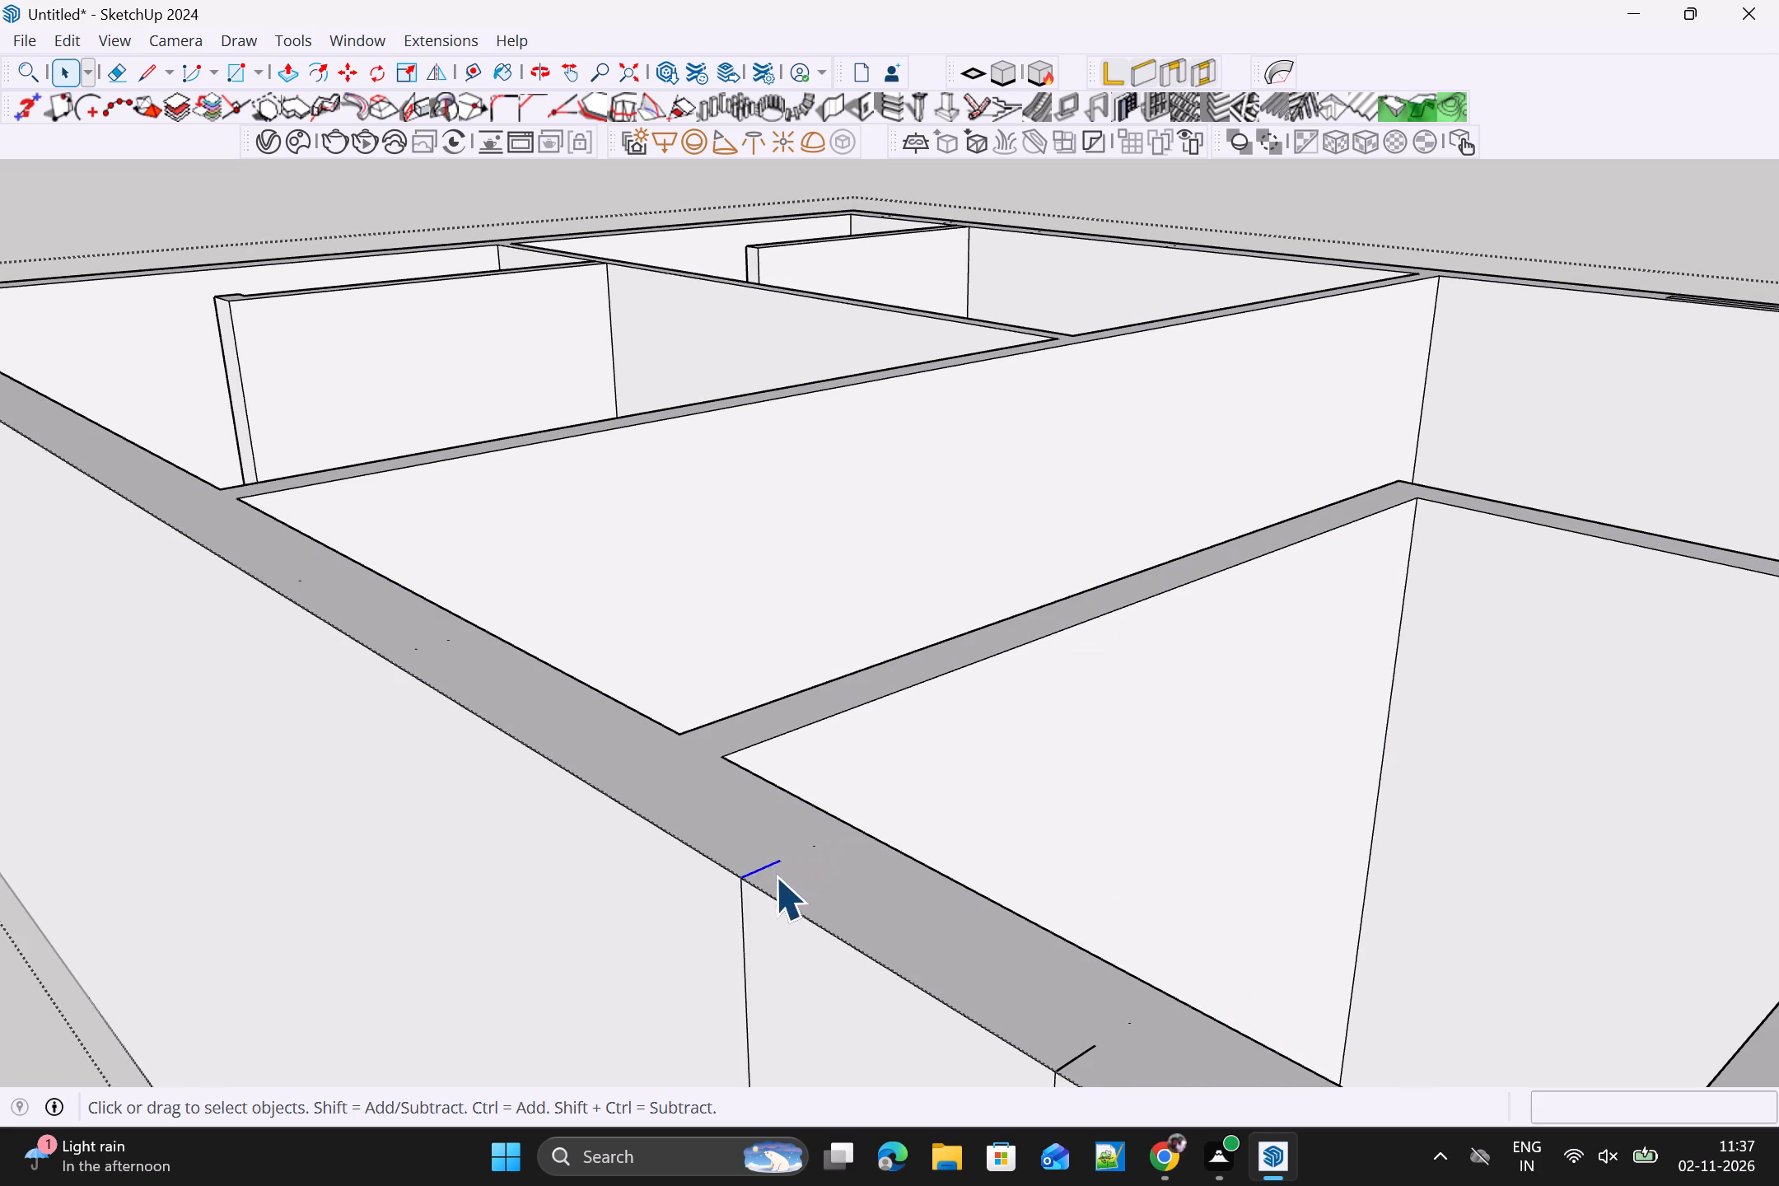
key(Delete)
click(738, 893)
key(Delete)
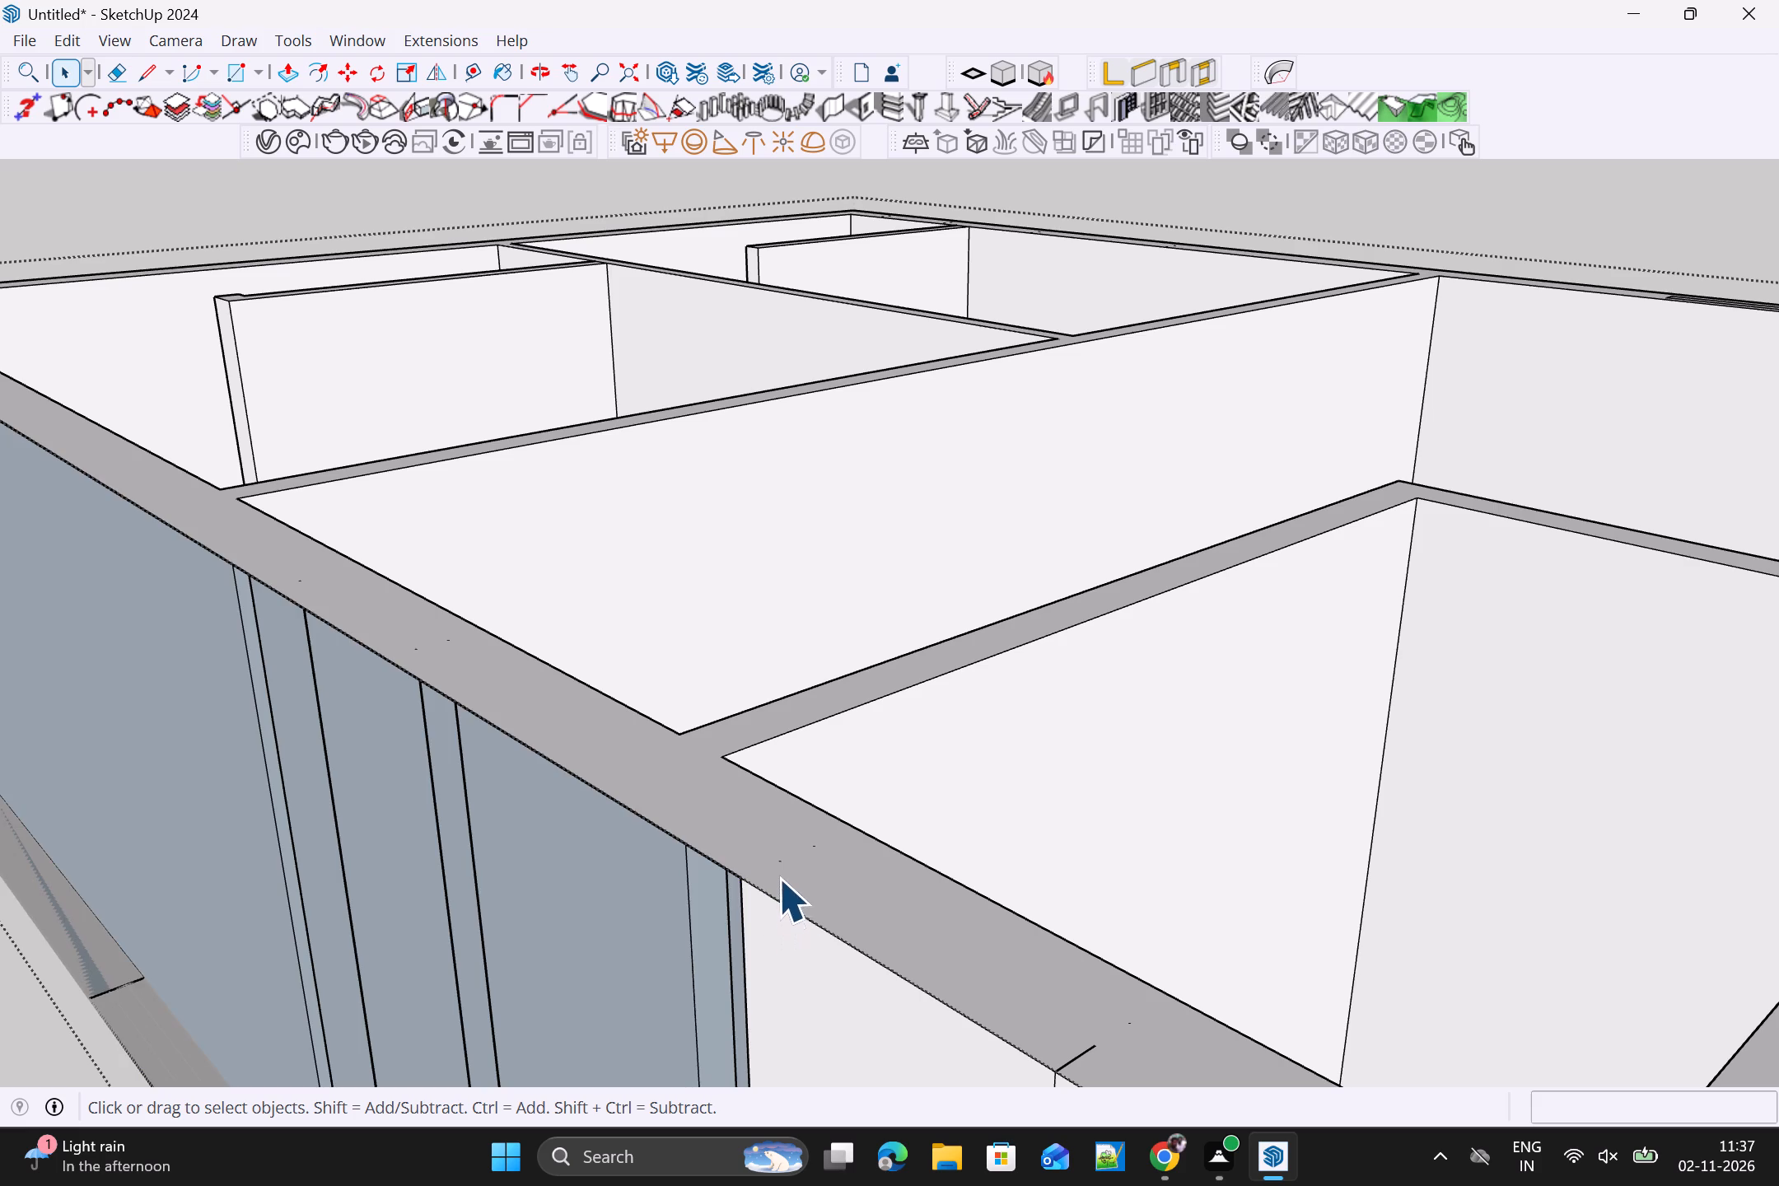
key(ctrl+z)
Delete the vertical leftover line on the long wall's outer face, below the short line just removed.
click(742, 913)
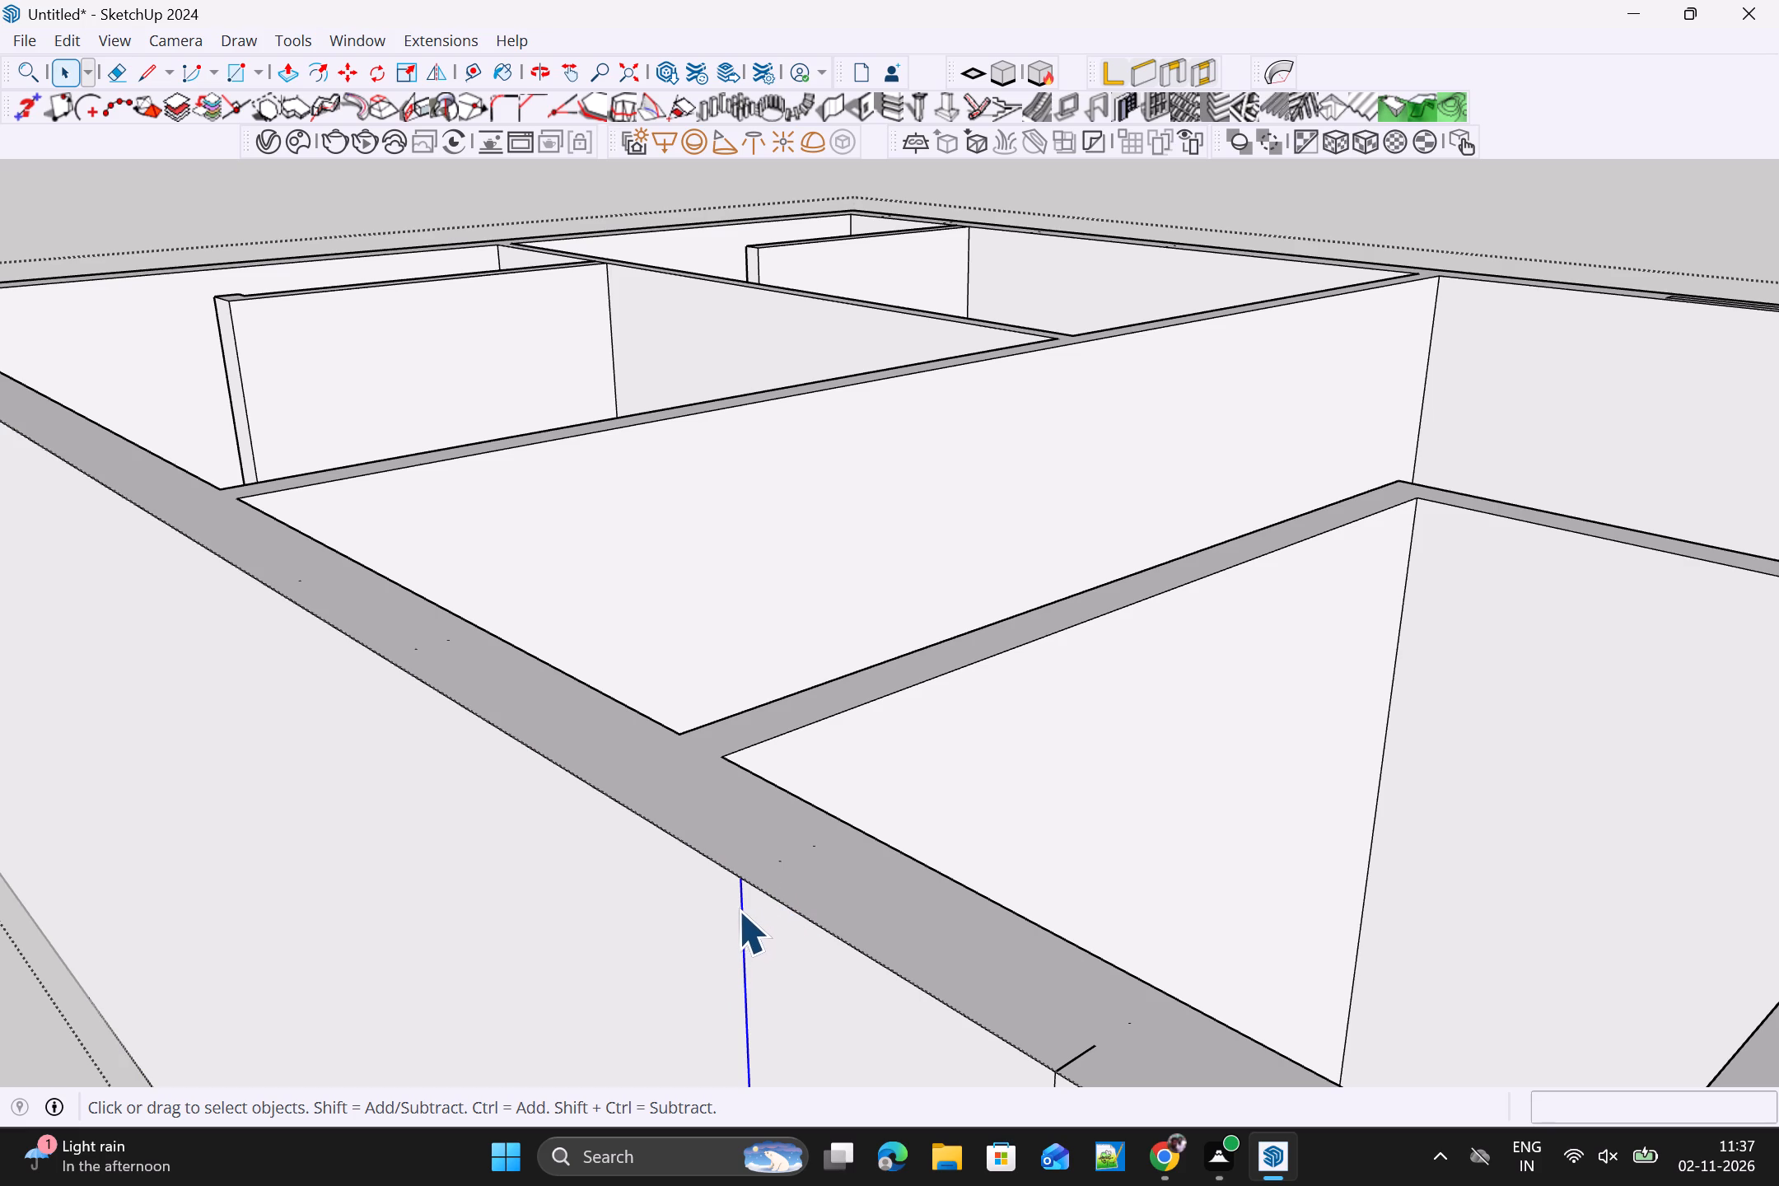
key(Delete)
Delete the remaining short leftover line at the outer edge of the long wall's top face, nearest the front room's corner.
click(1068, 1060)
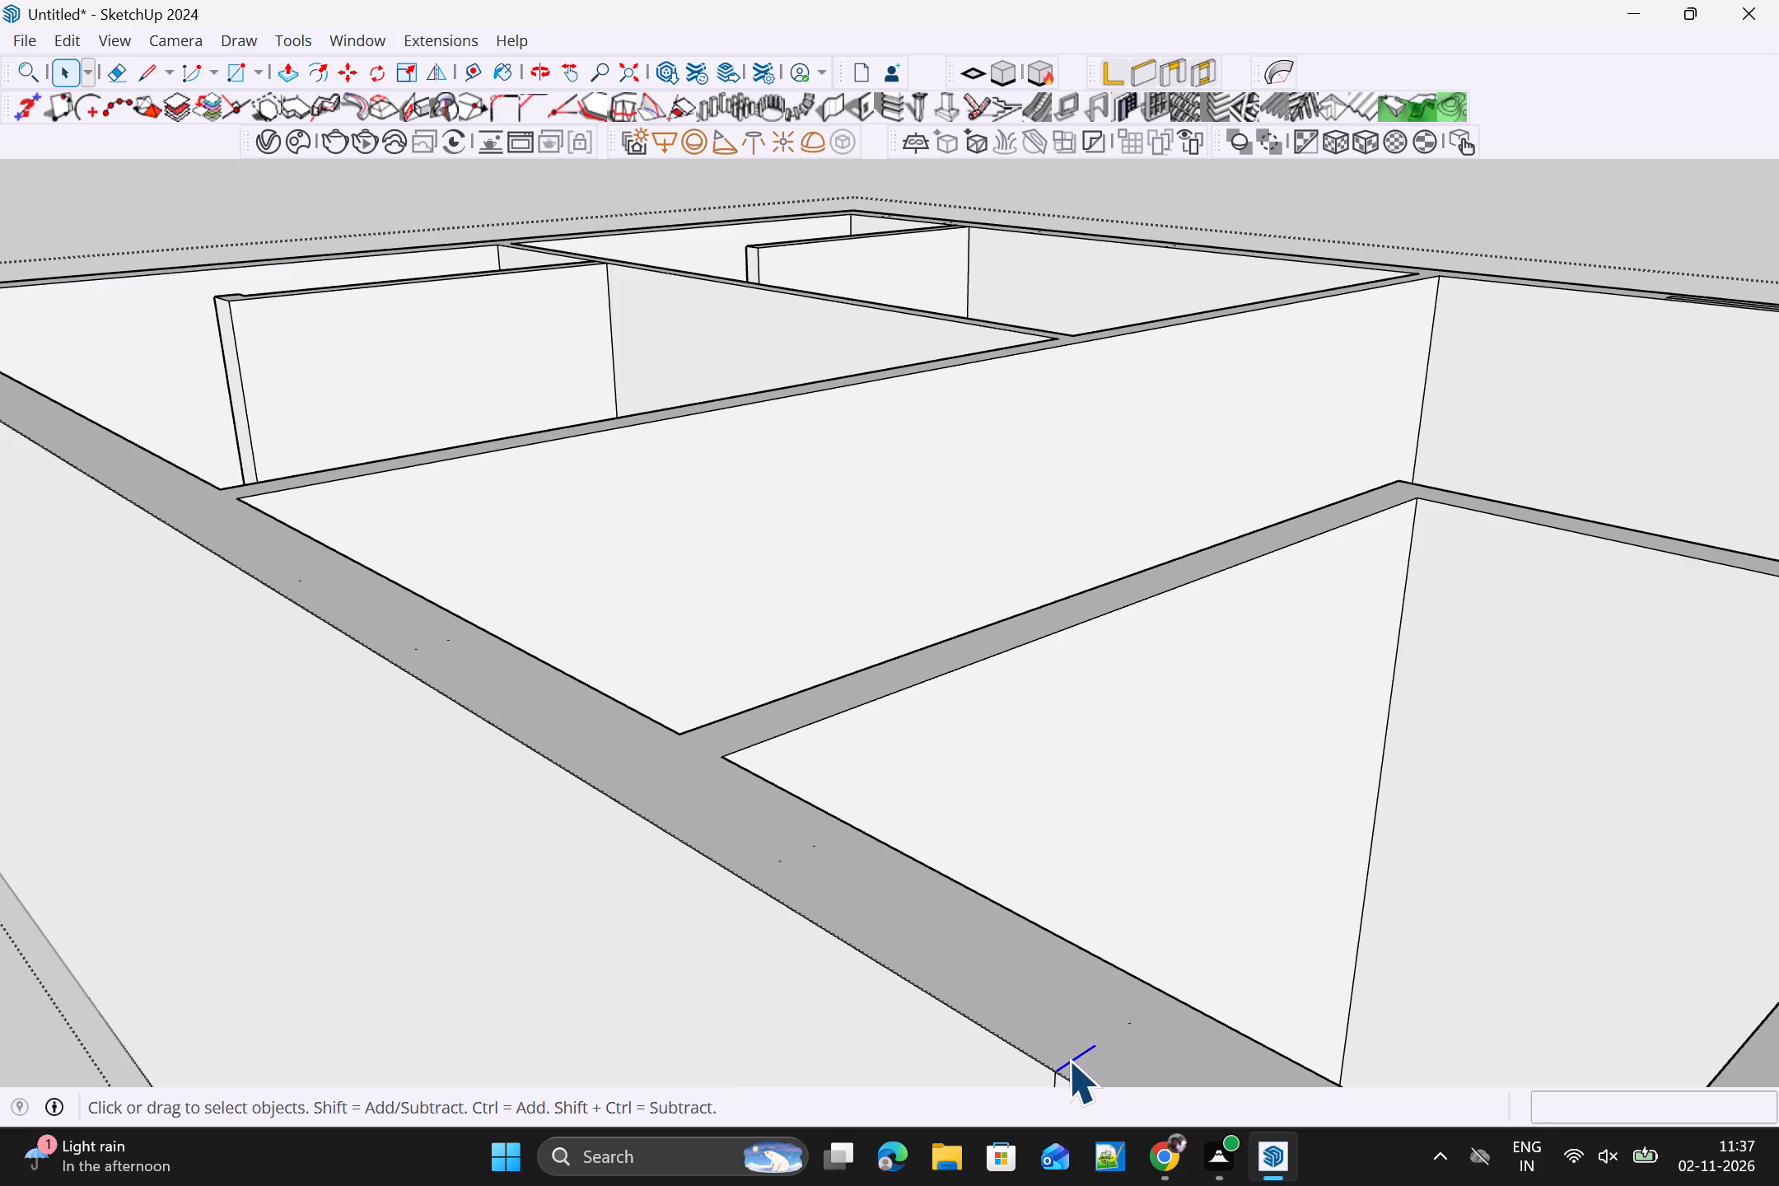
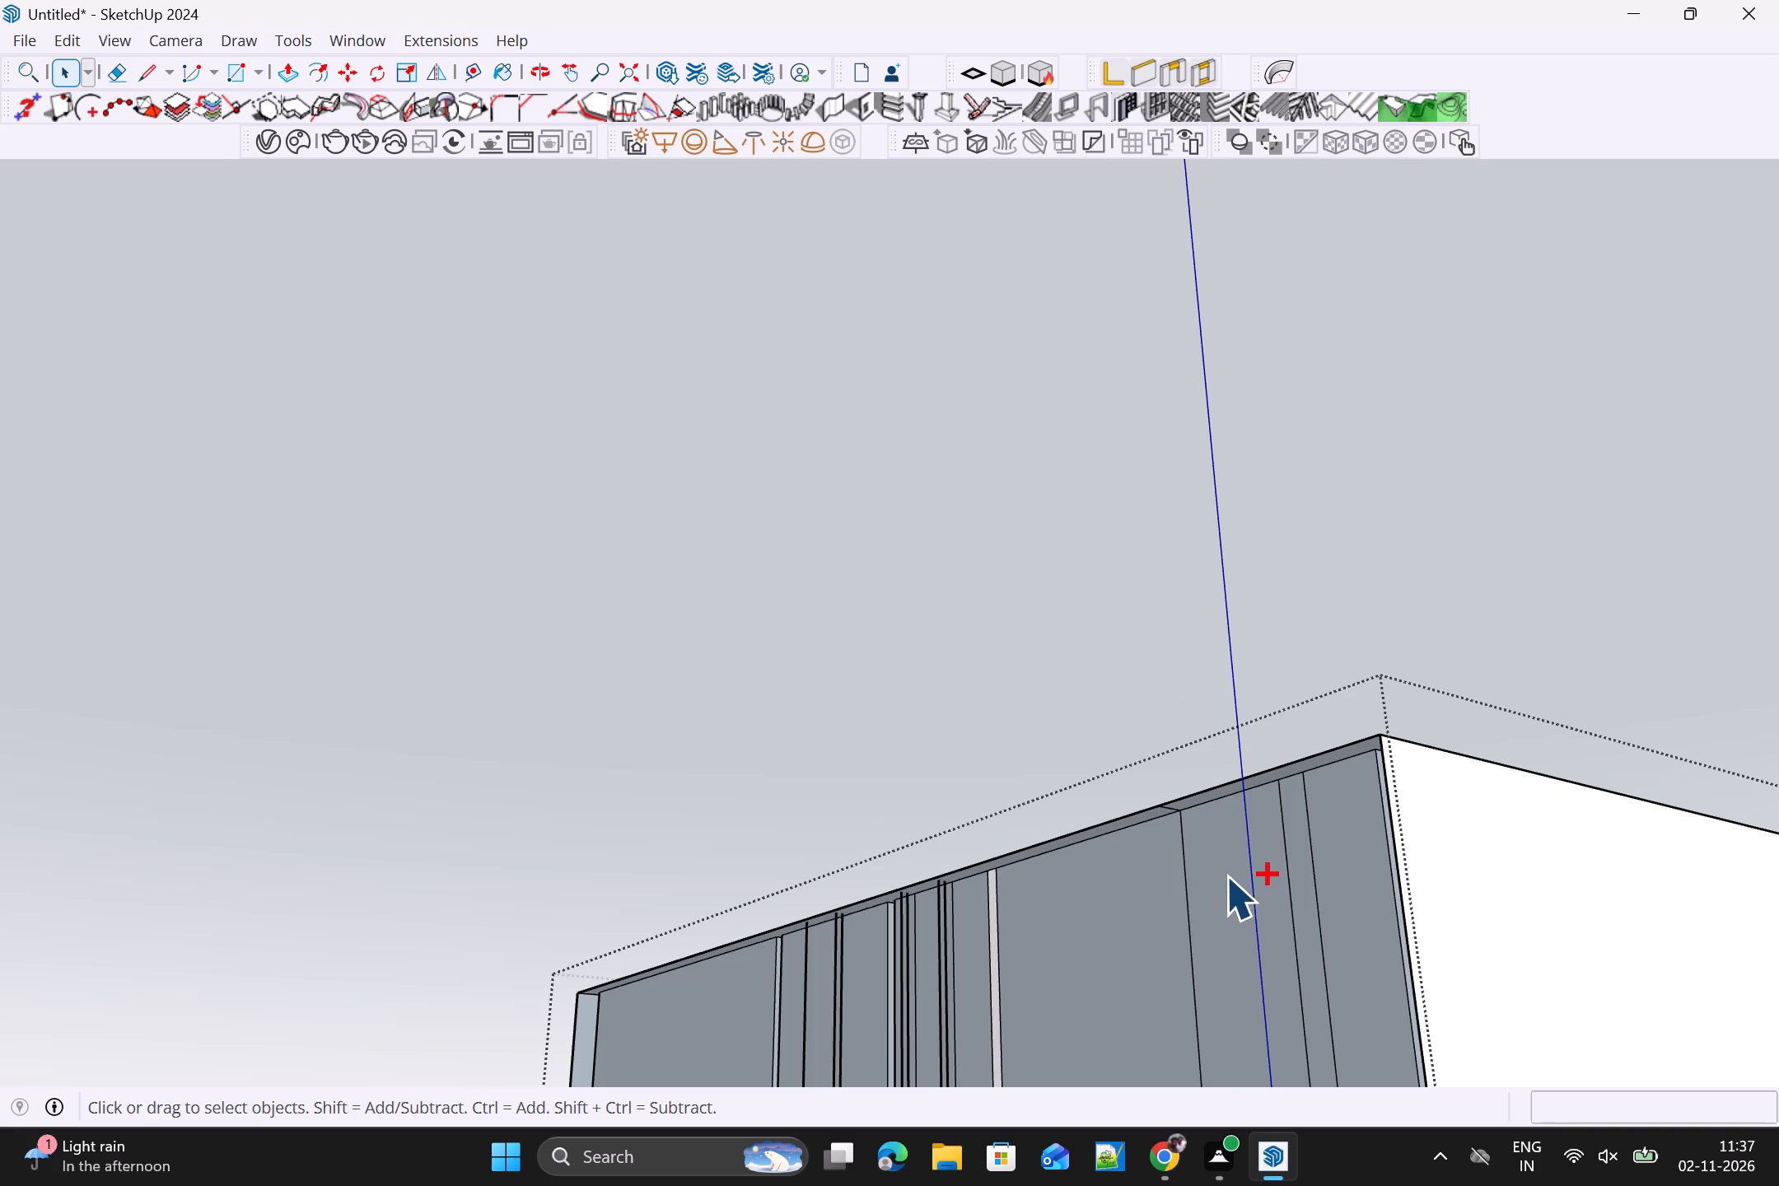
Undo the last line deletion on the long outer wall.
key(ctrl+z)
Delete the two vertical leftover lines on the long outer wall's inner face inside the small room between two partitions.
scroll(1273, 869, down, 7)
middle_drag(1347, 955, 811, 1142)
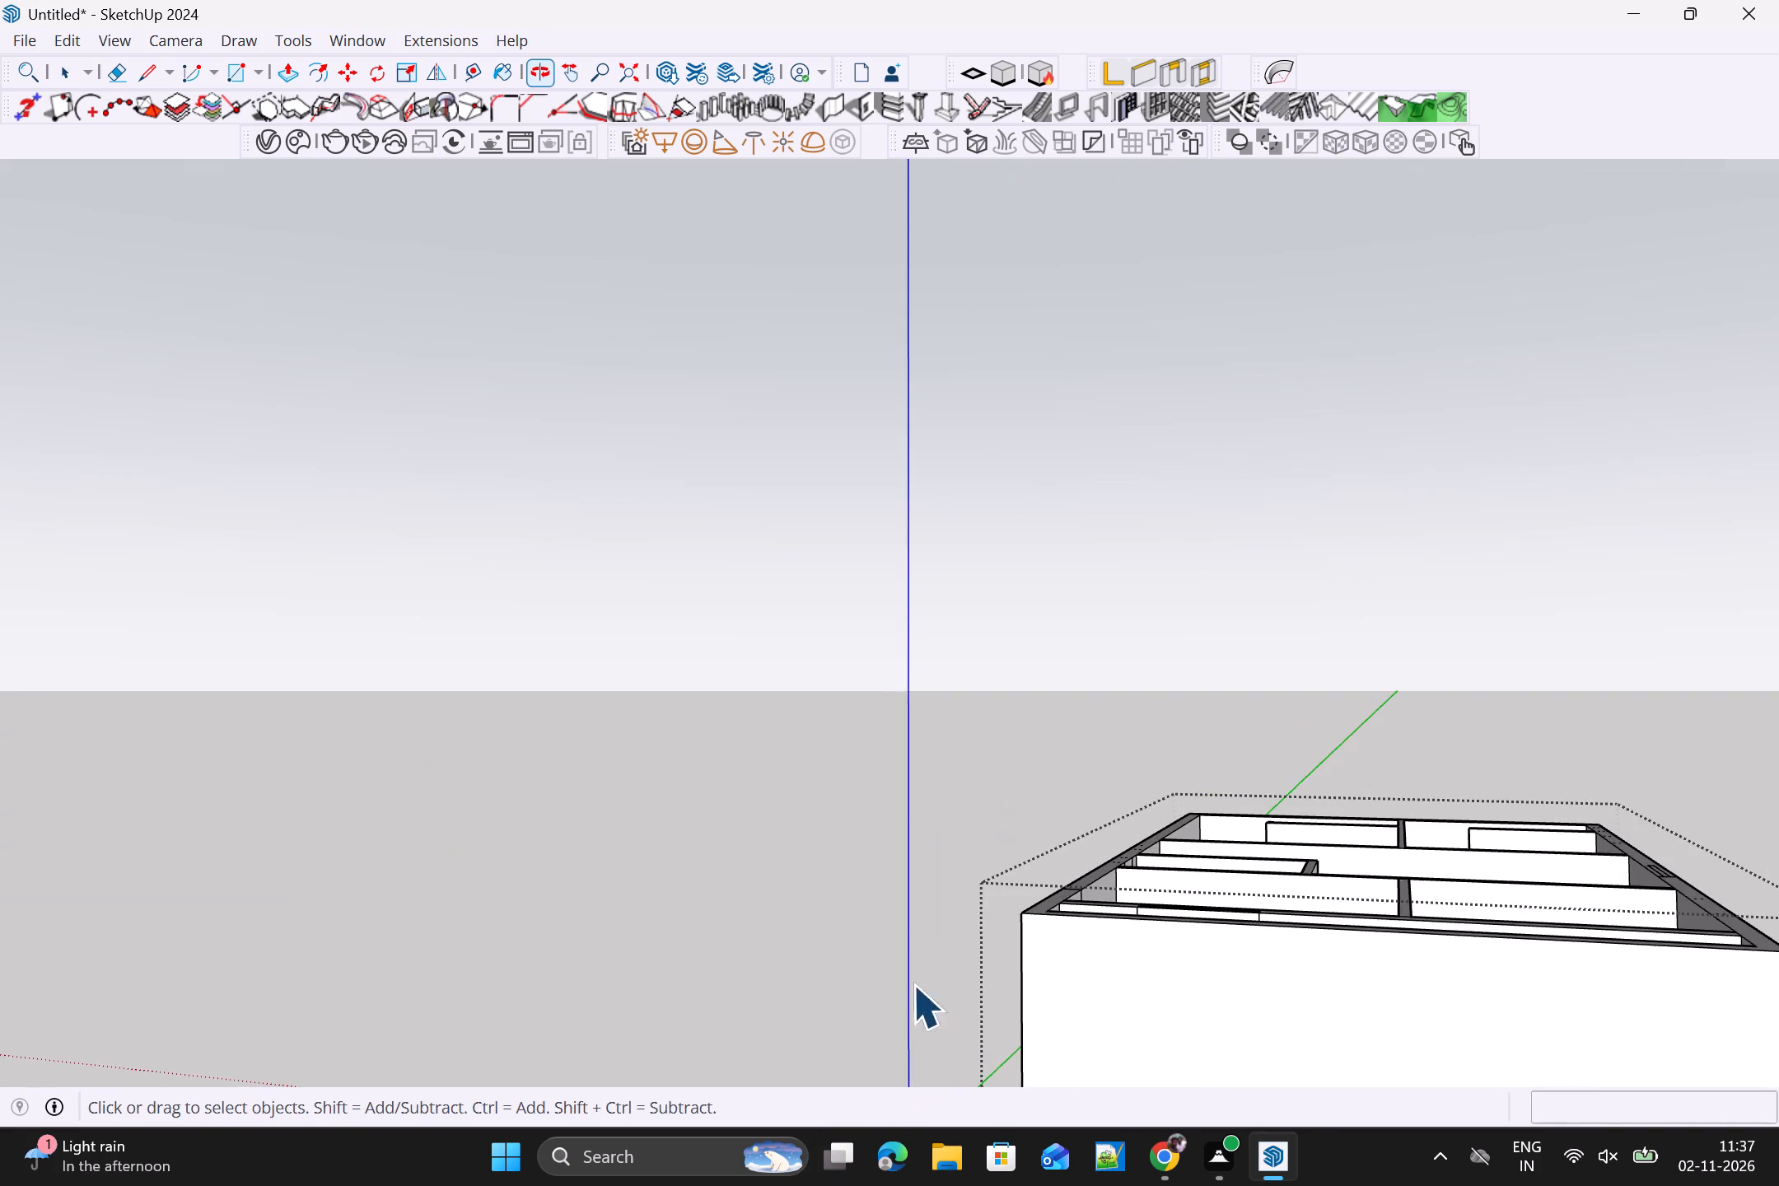
scroll(1079, 900, down, 3)
middle_drag(1109, 927, 472, 1048)
scroll(469, 1044, up, 1)
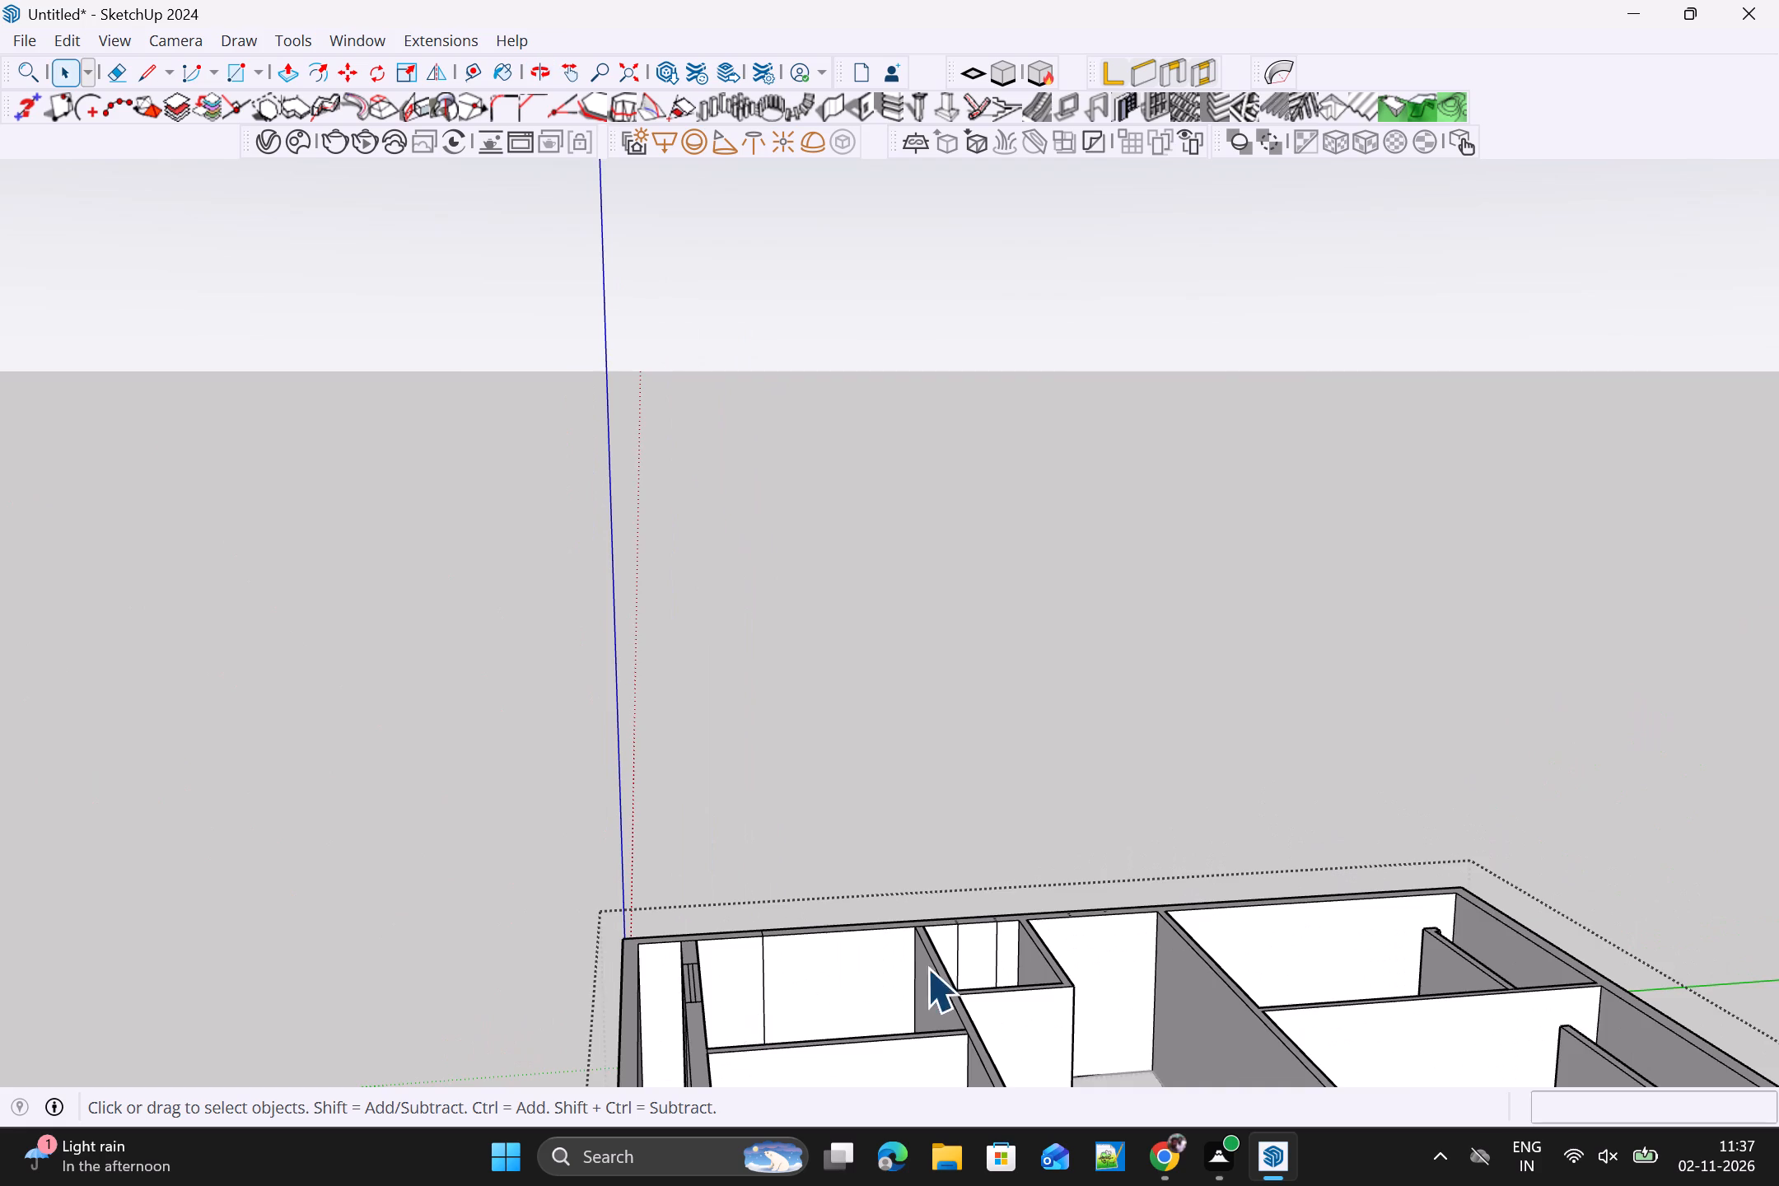
scroll(933, 954, up, 15)
middle_drag(1048, 922, 1011, 1002)
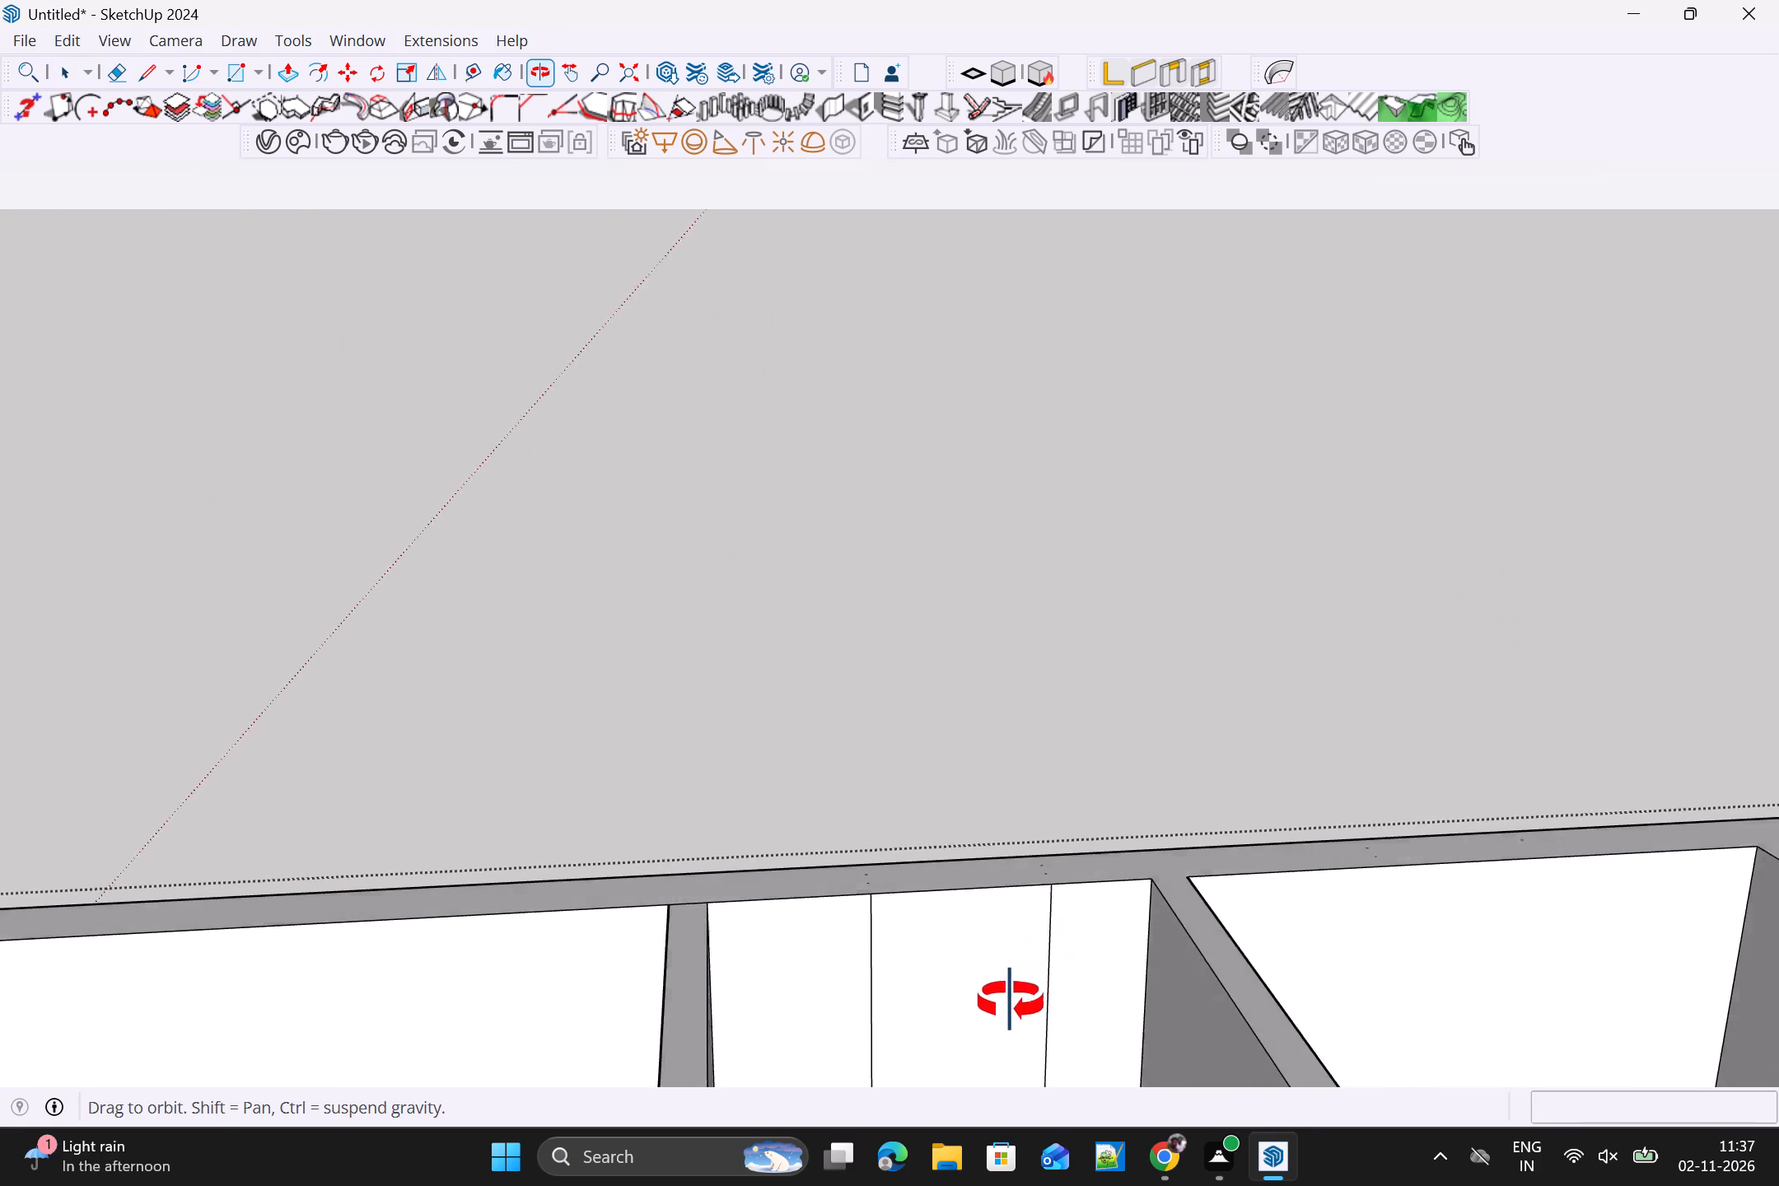
middle_drag(1011, 1002, 961, 1083)
scroll(961, 1083, up, 1)
scroll(1002, 1021, down, 1)
scroll(1047, 855, up, 9)
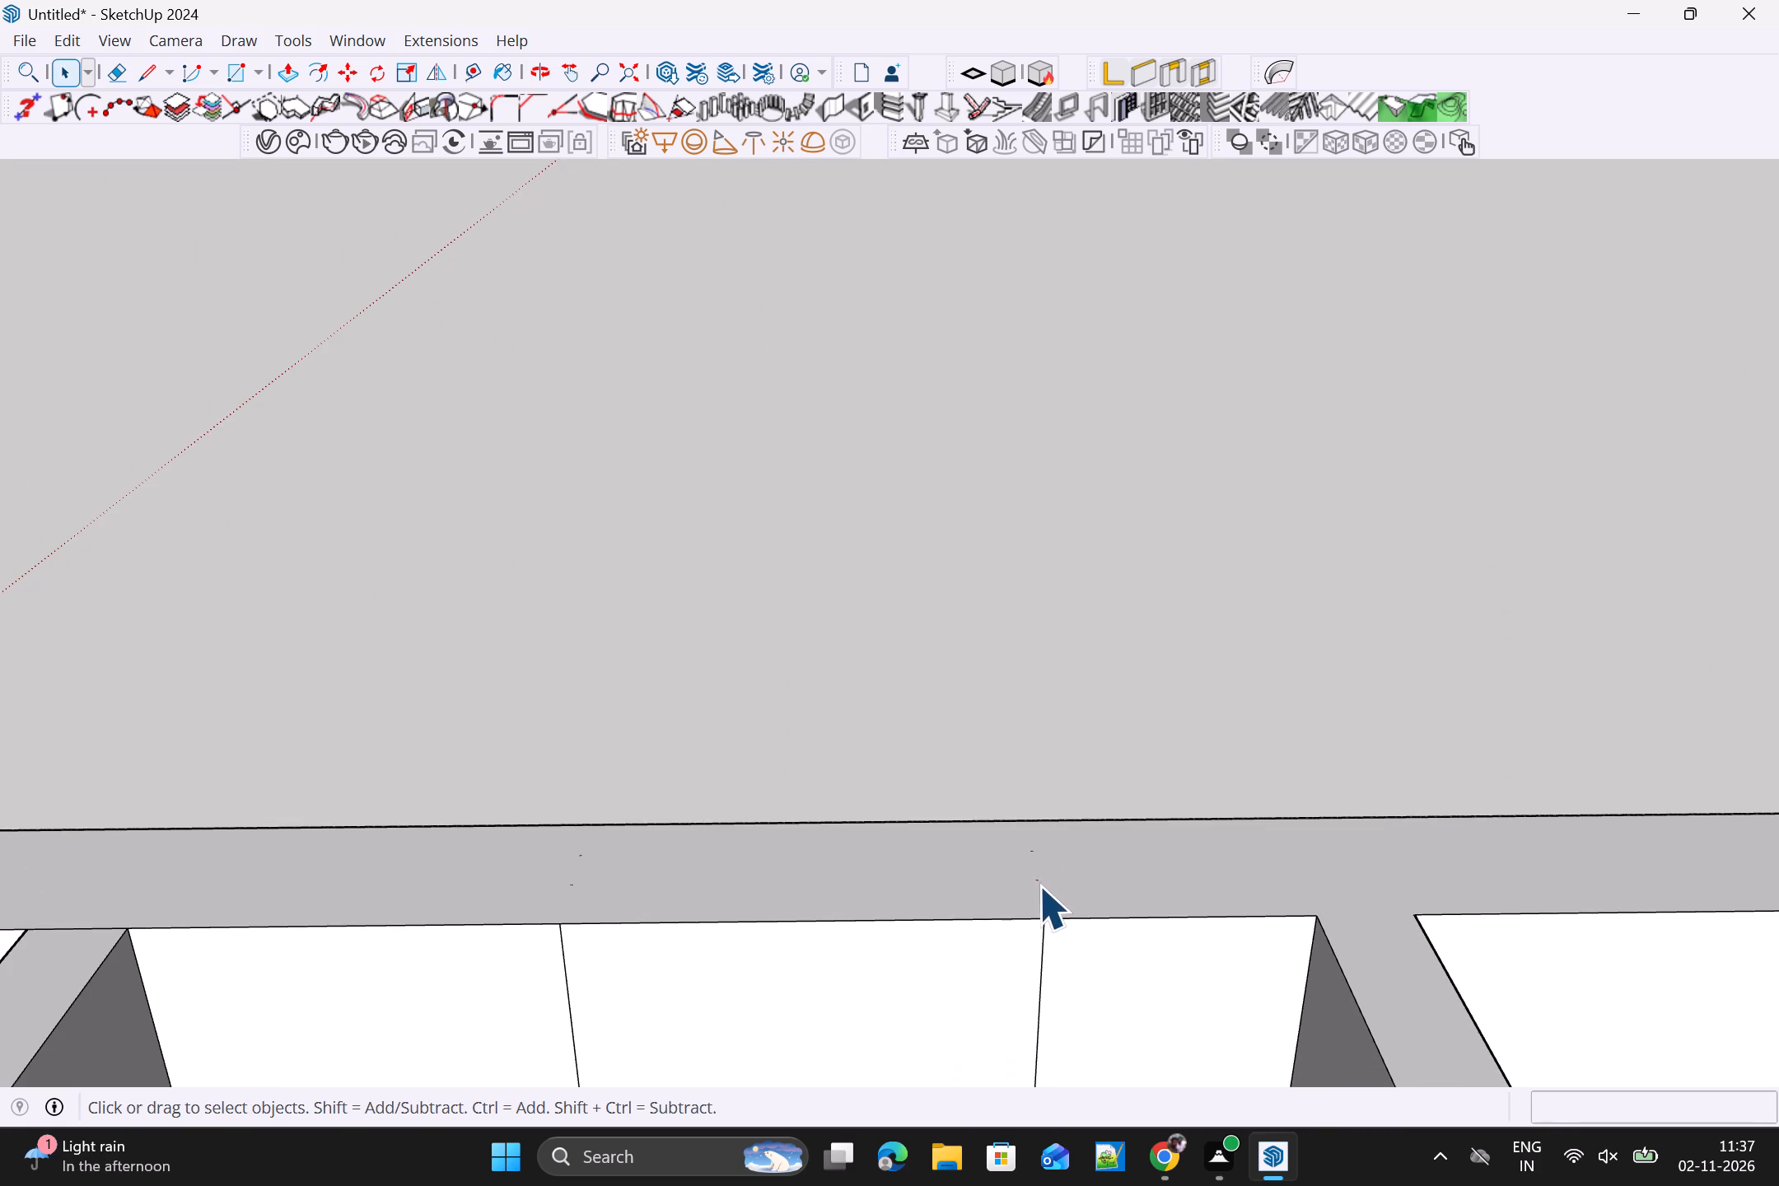
click(1034, 880)
click(1036, 949)
click(1039, 945)
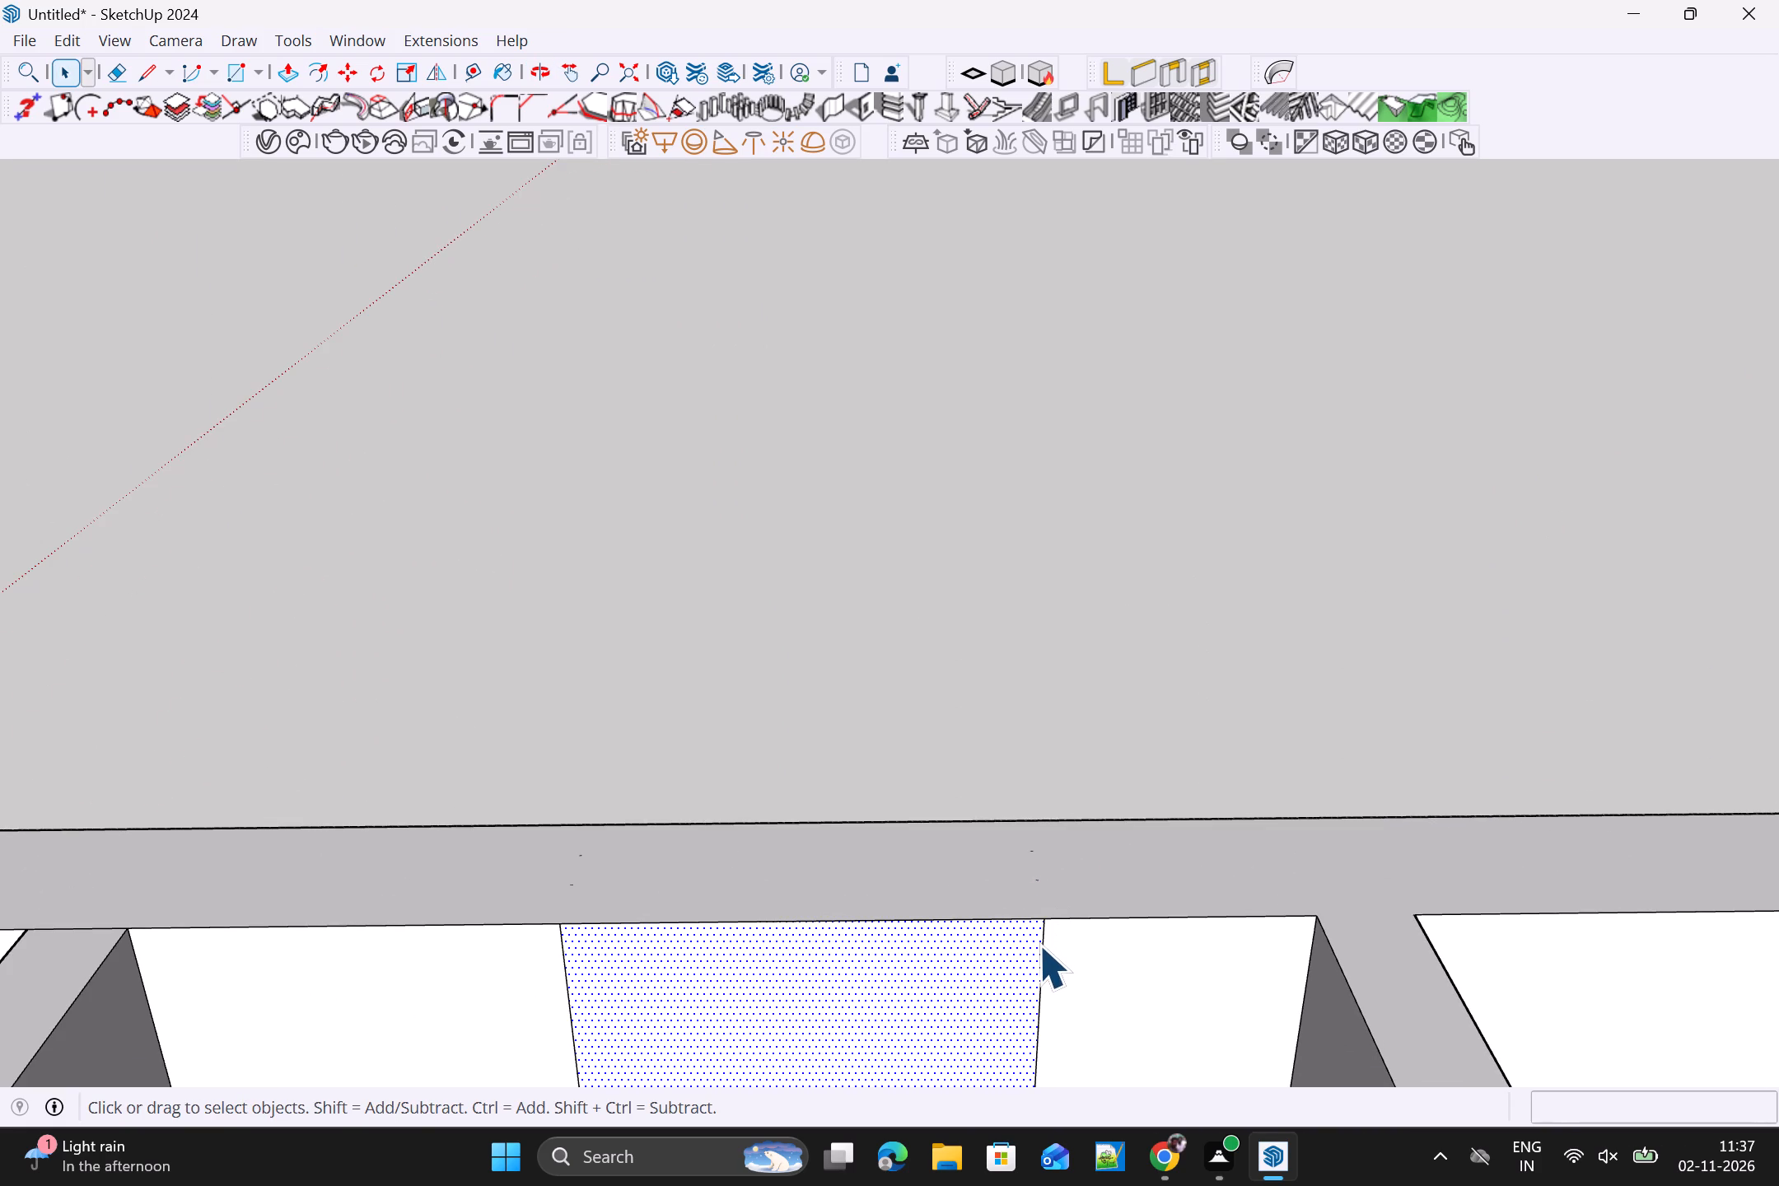
click(1044, 943)
key(Delete)
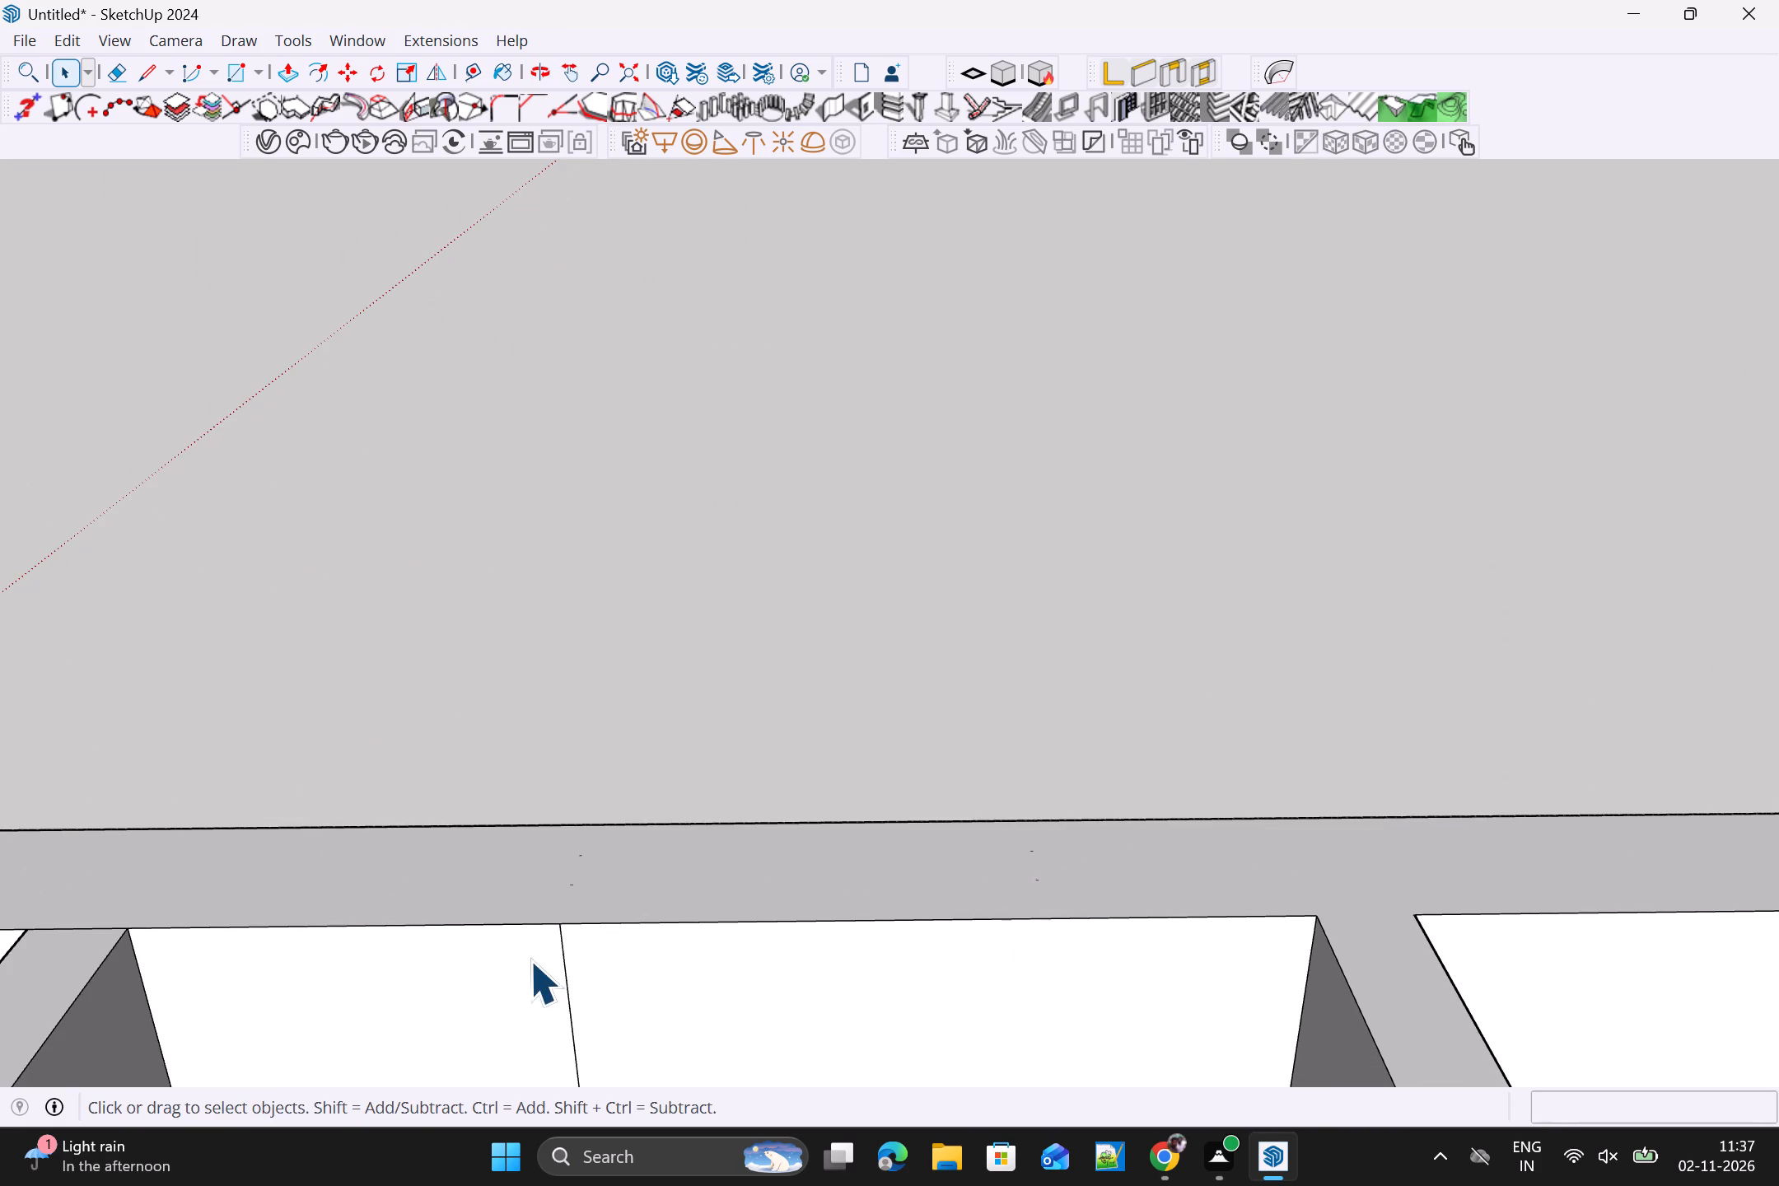
click(559, 941)
key(Delete)
Delete the vertical leftover line on the long wall's inner face in the larger room beside the partition with the window.
scroll(747, 982, down, 6)
scroll(367, 957, down, 2)
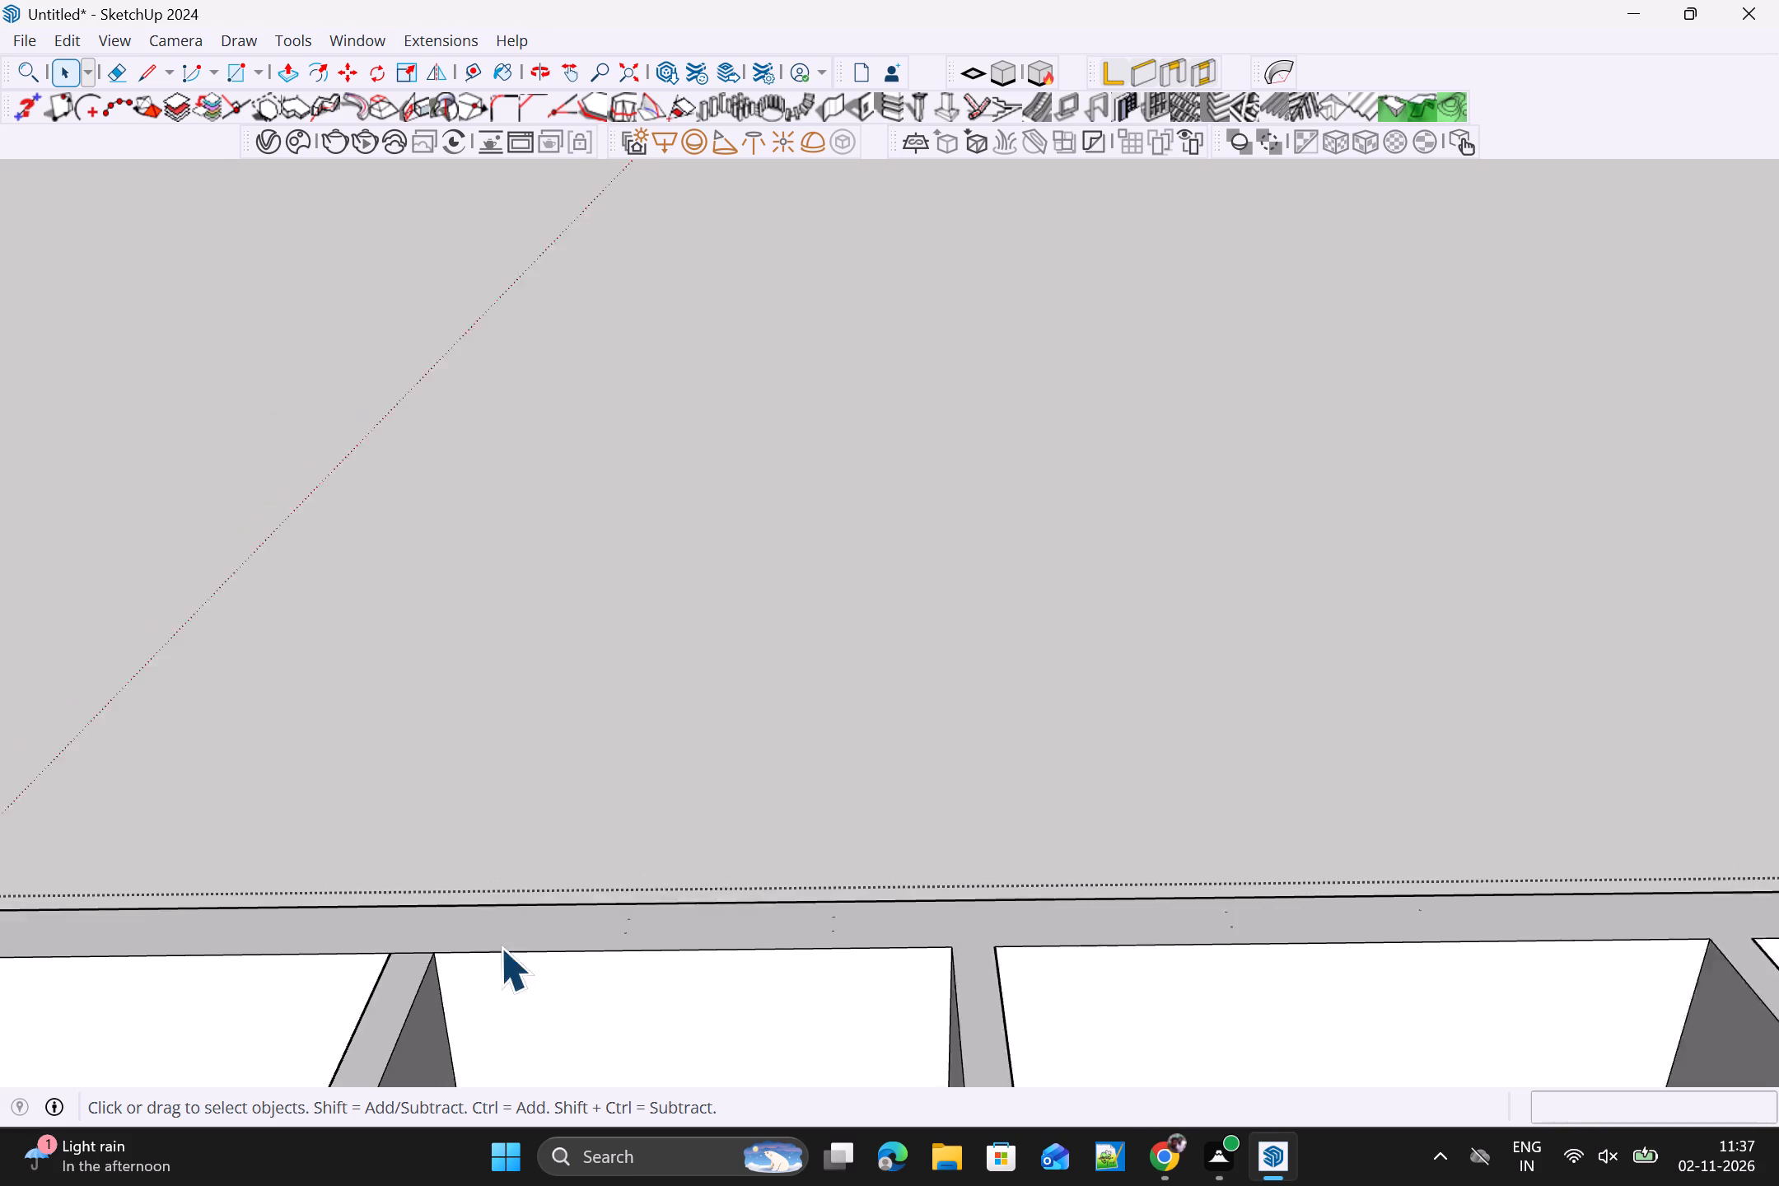
scroll(500, 947, down, 8)
middle_drag(173, 948, 305, 908)
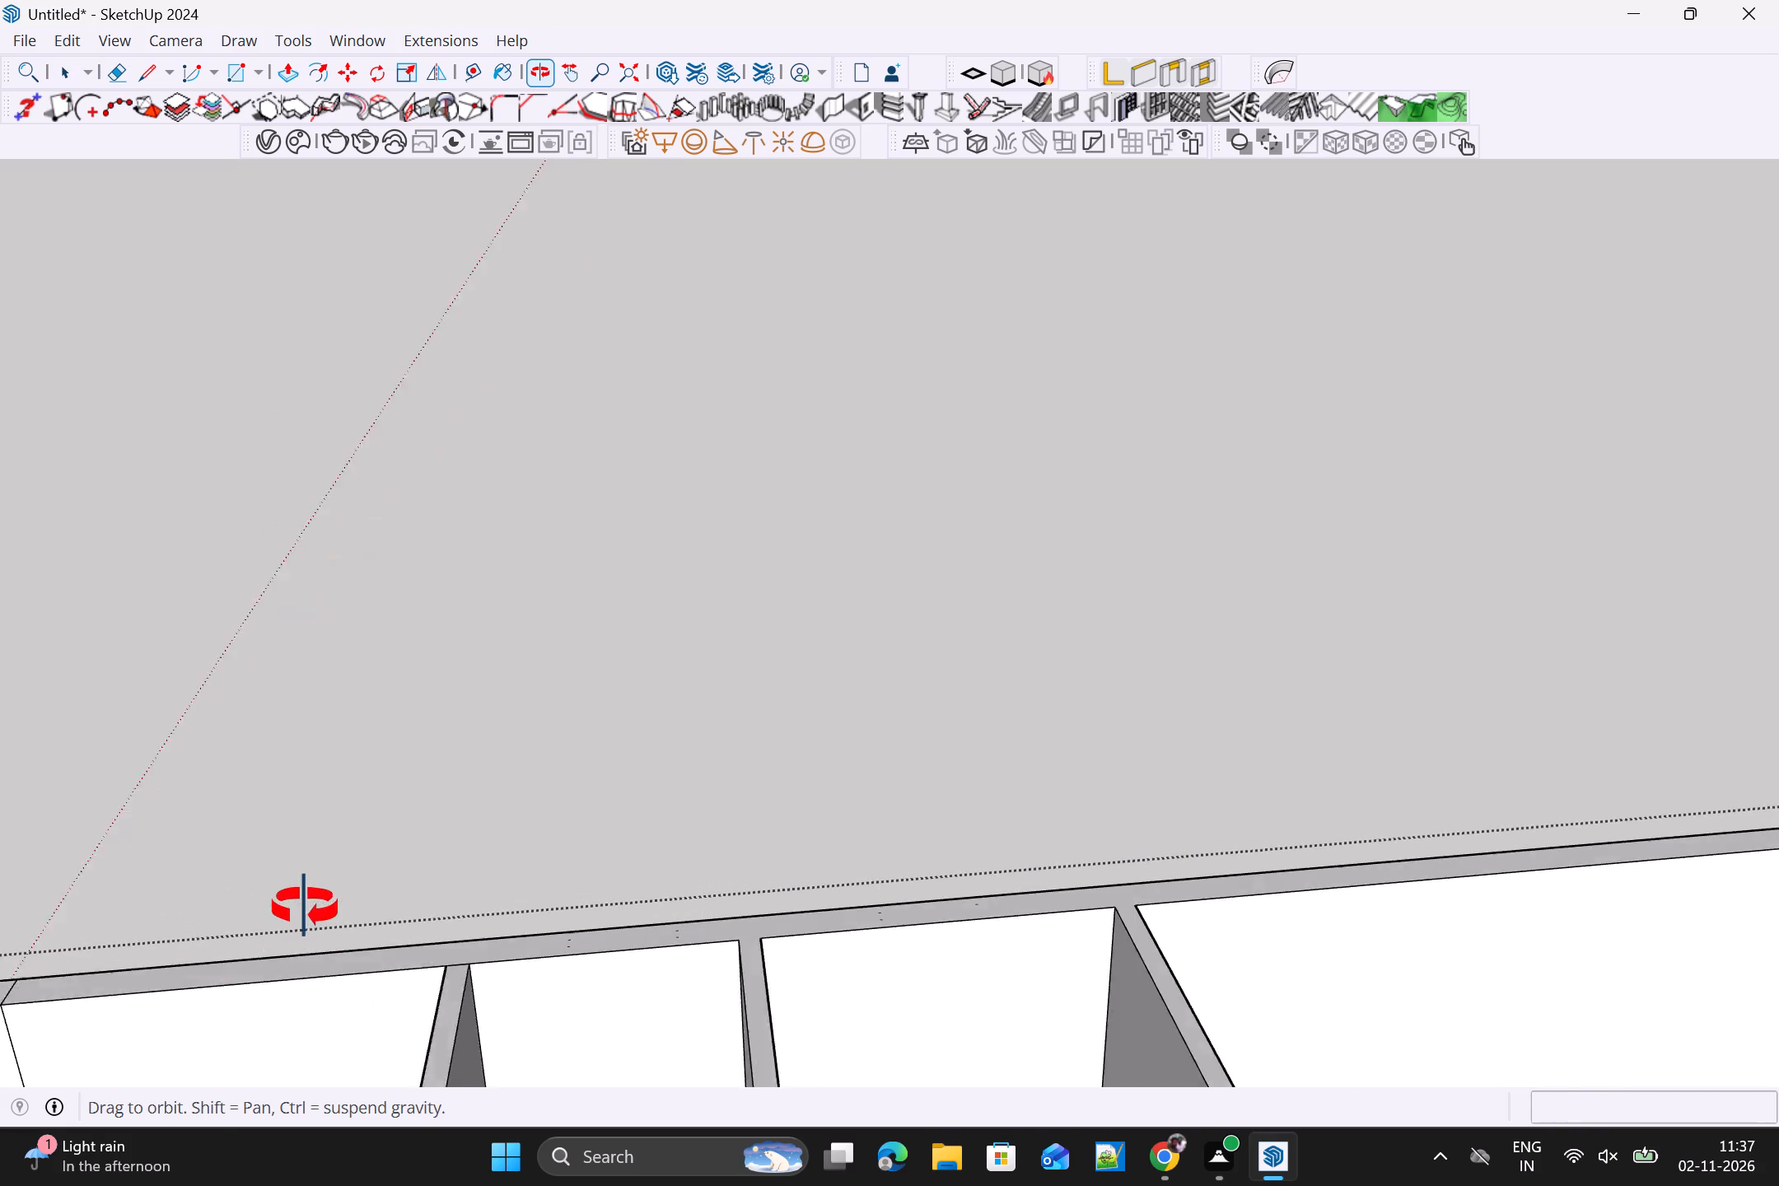
middle_drag(305, 908, 794, 682)
shift+scroll(799, 677, down, 1)
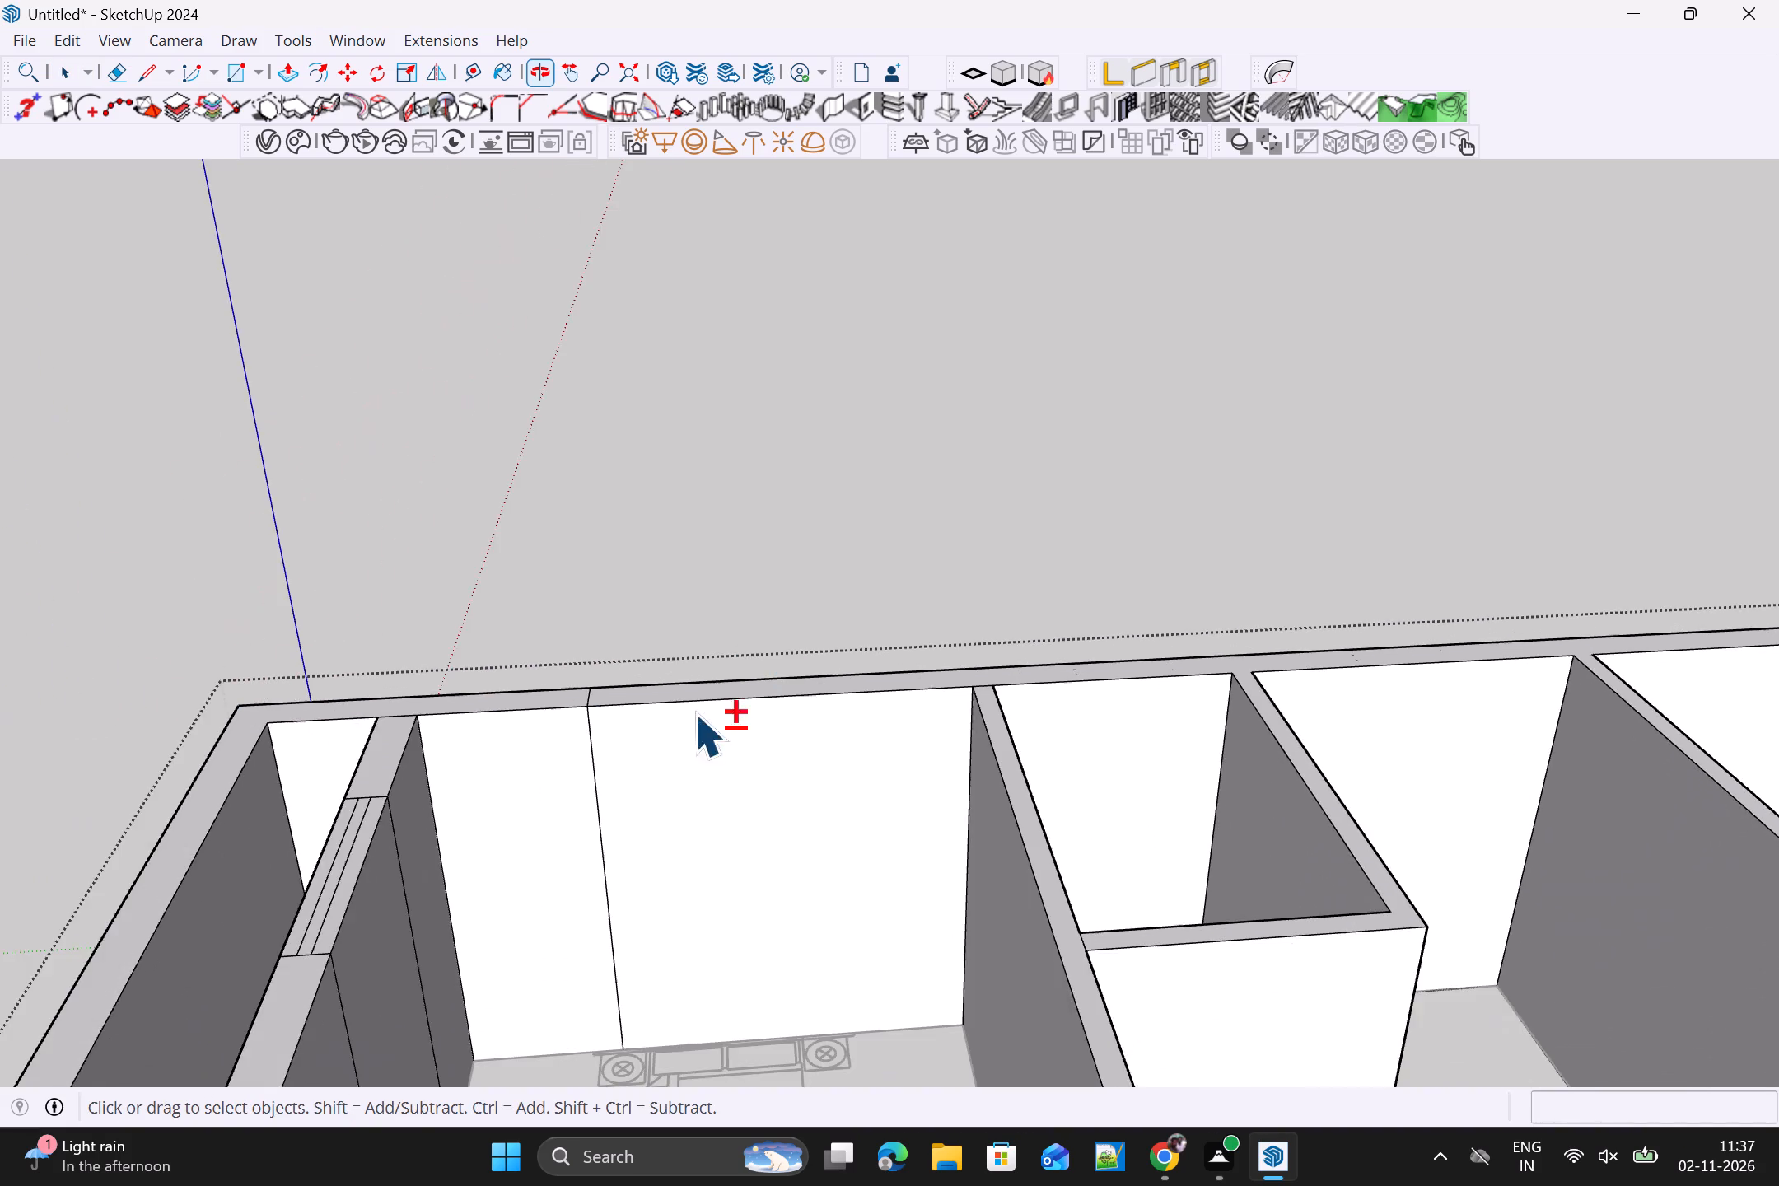
scroll(637, 753, up, 4)
click(563, 732)
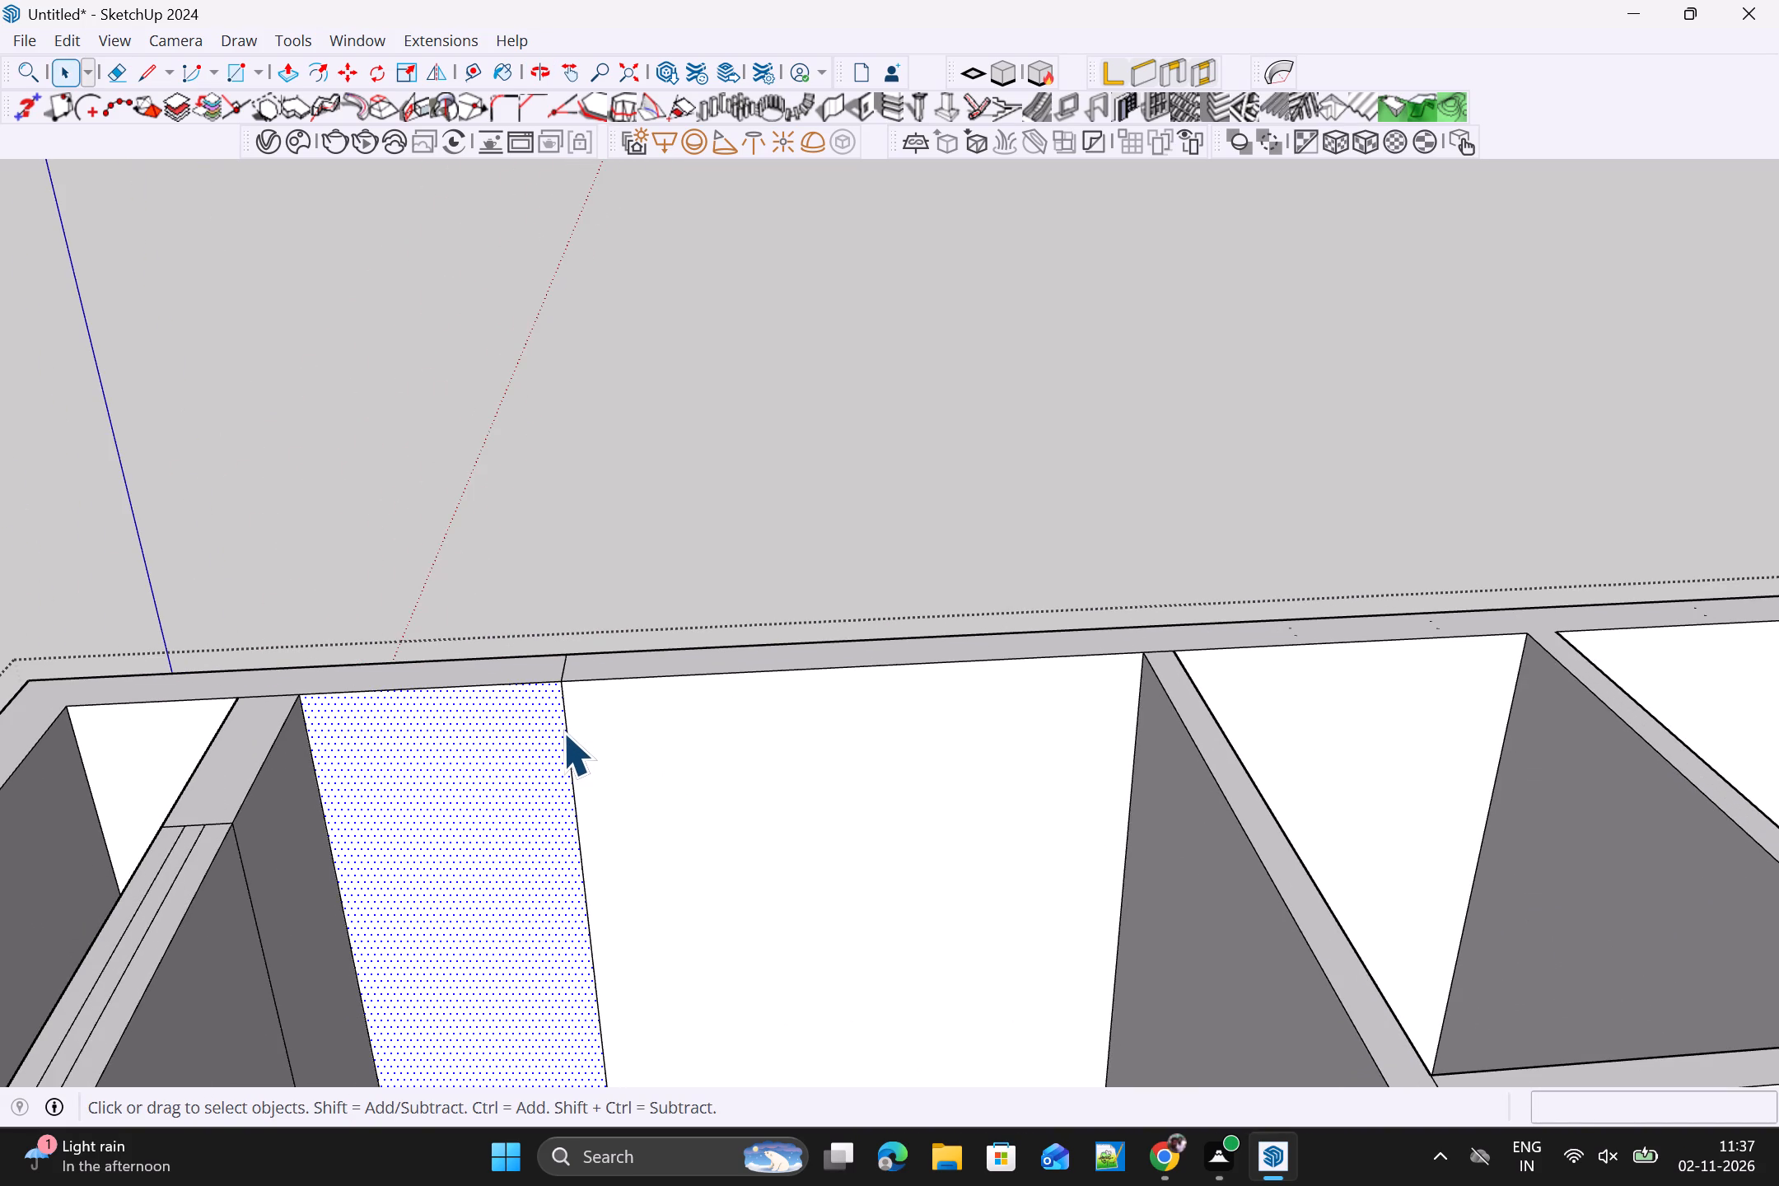
click(570, 707)
click(562, 707)
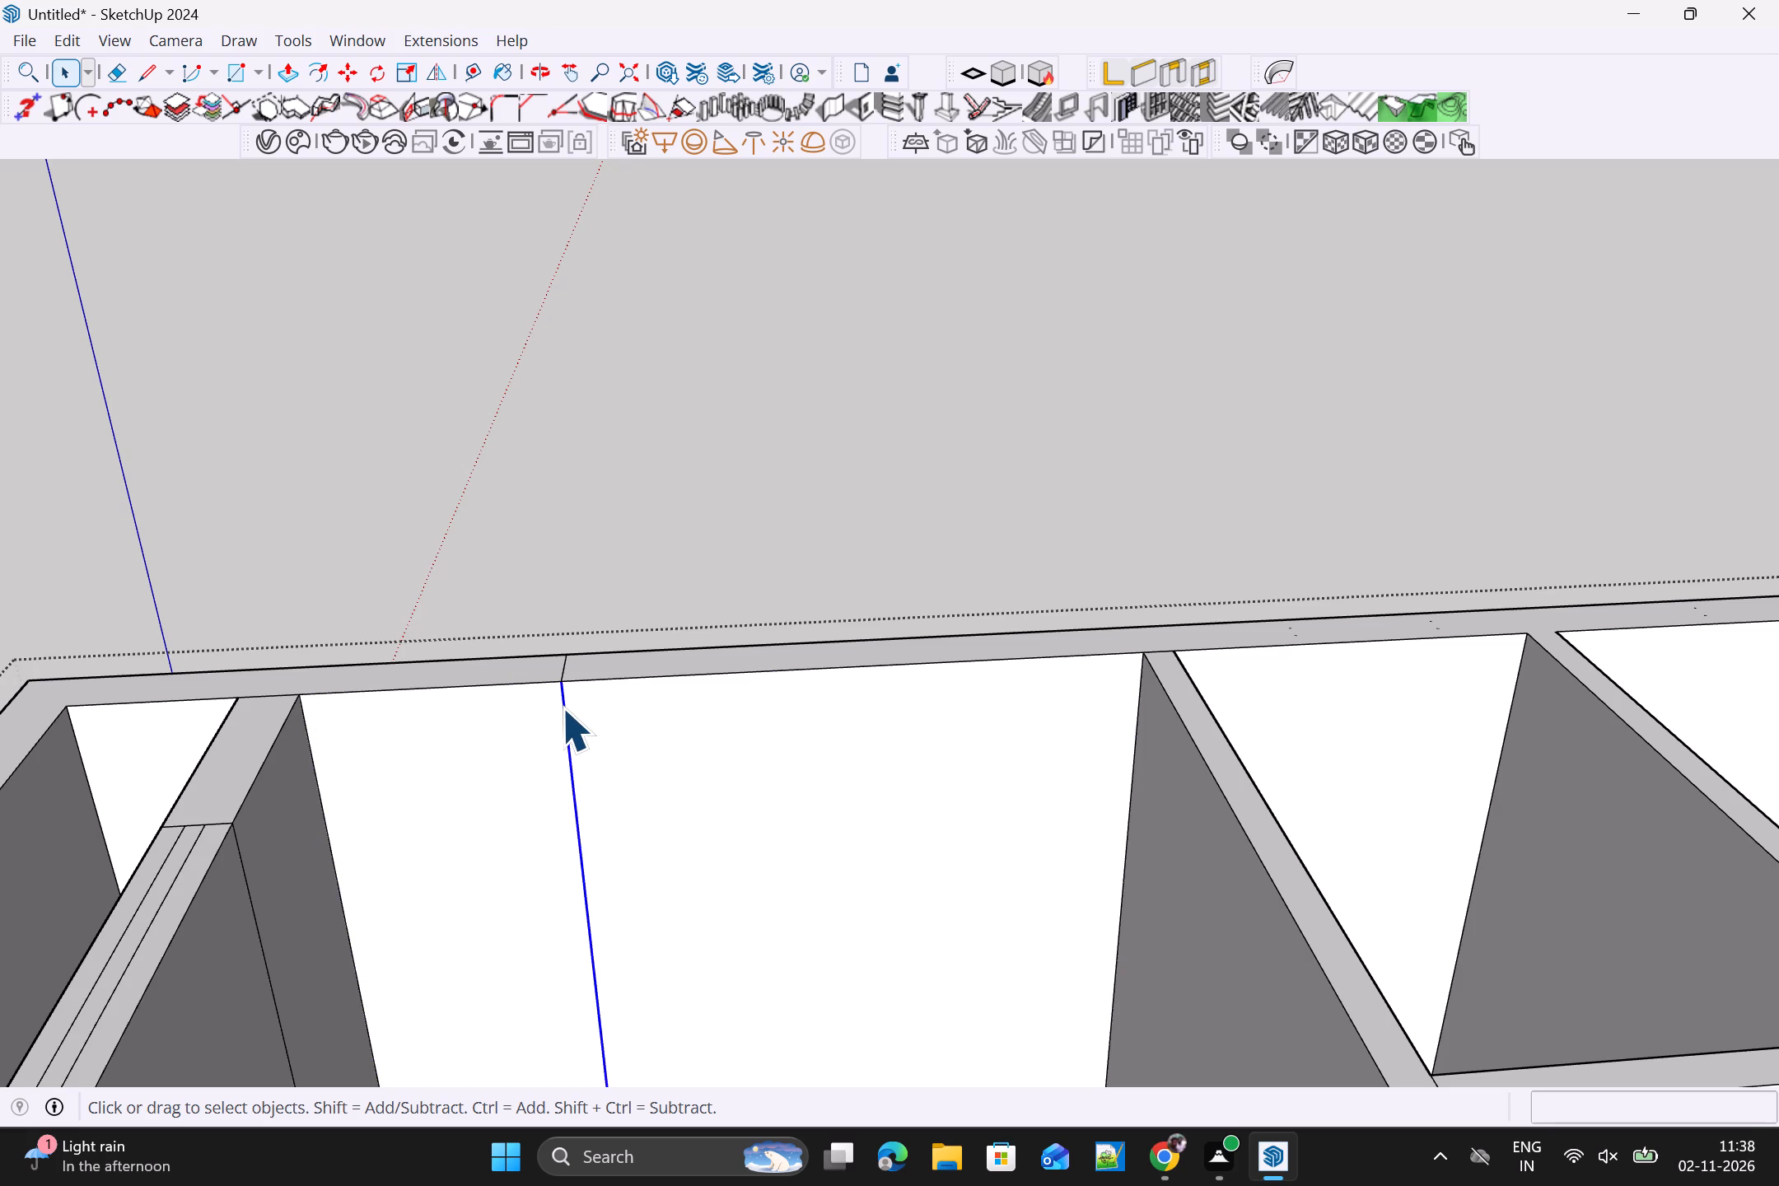
key(Delete)
Delete the short leftover line crossing the long wall's top face above the larger room beside the window partition.
click(564, 668)
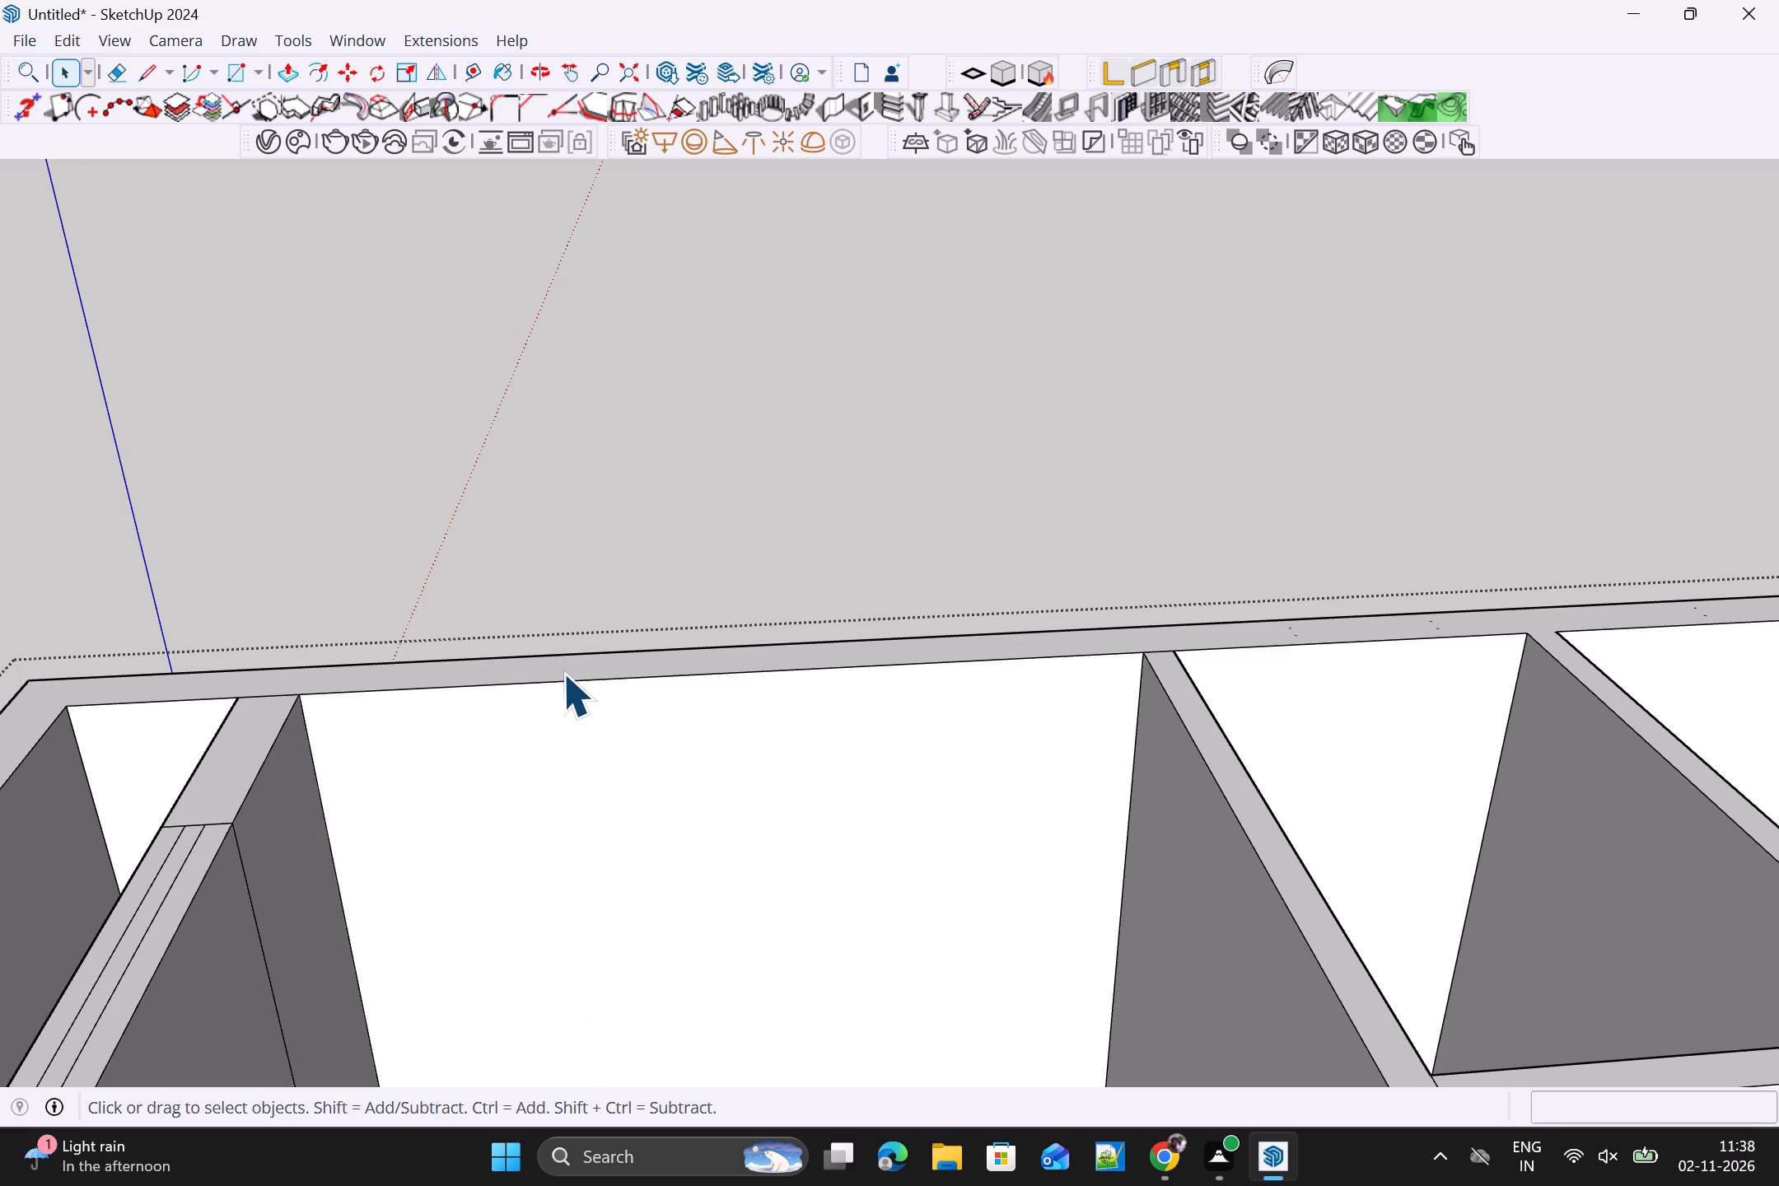
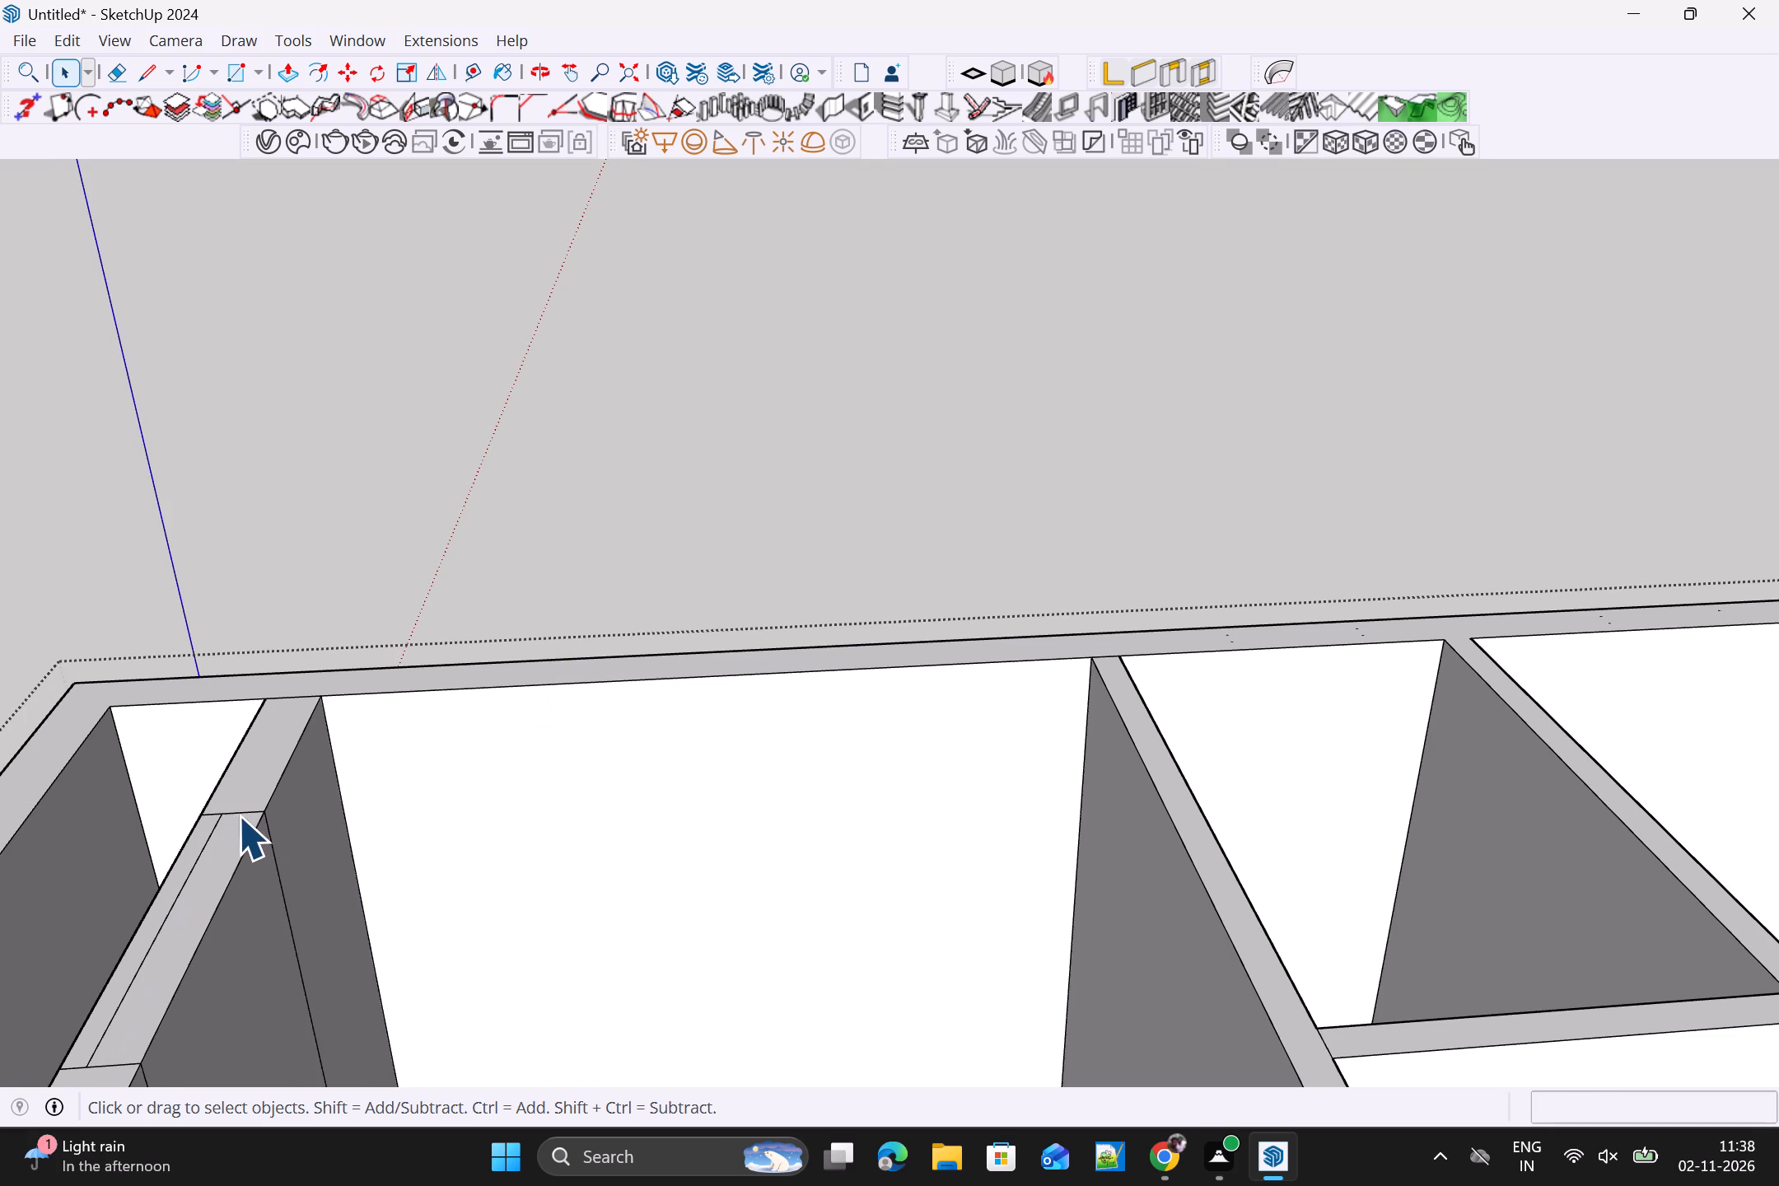
Delete the lengthwise leftover line on the top face of the partition nearest the outer wall's corner.
click(220, 821)
key(Delete)
Delete the segments of the short leftover line crossing that partition's top face near its junction with the long outer wall.
click(221, 810)
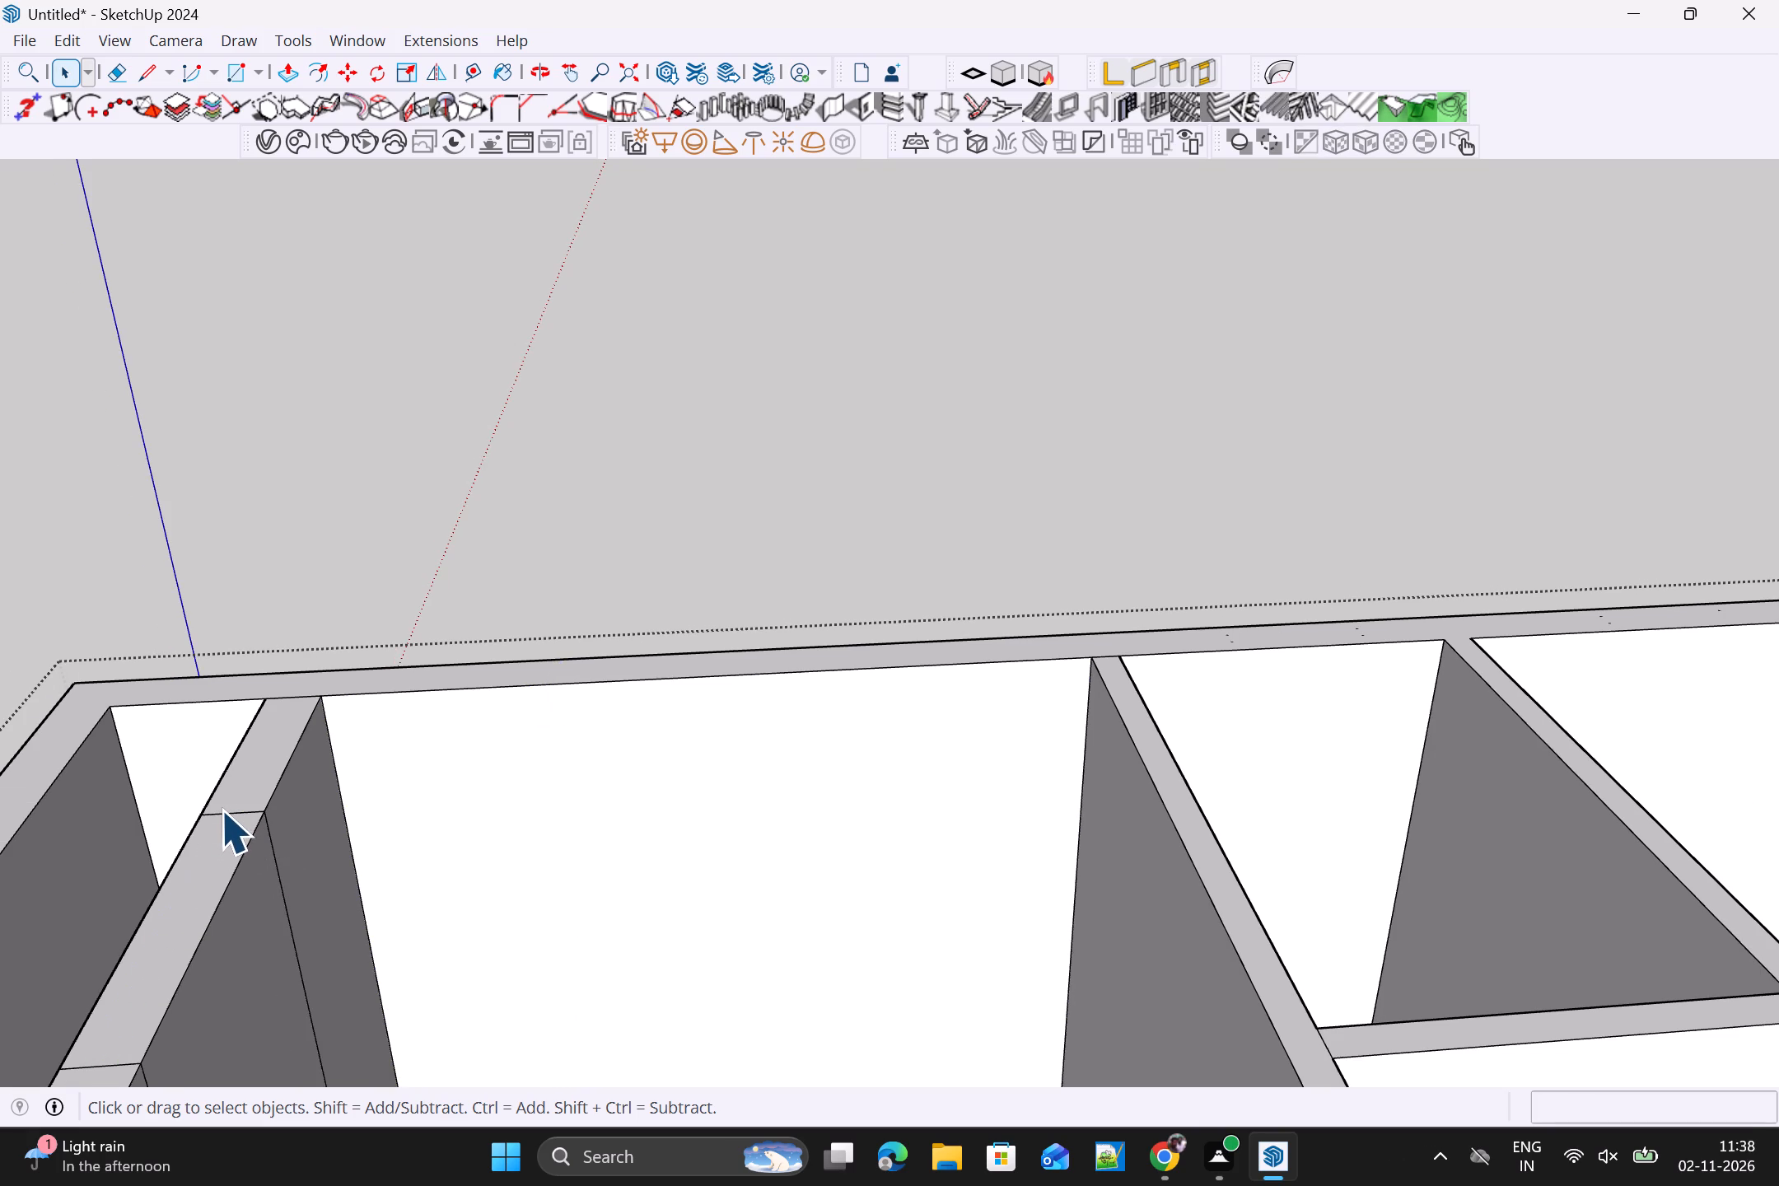
click(224, 812)
click(224, 815)
key(Delete)
click(257, 815)
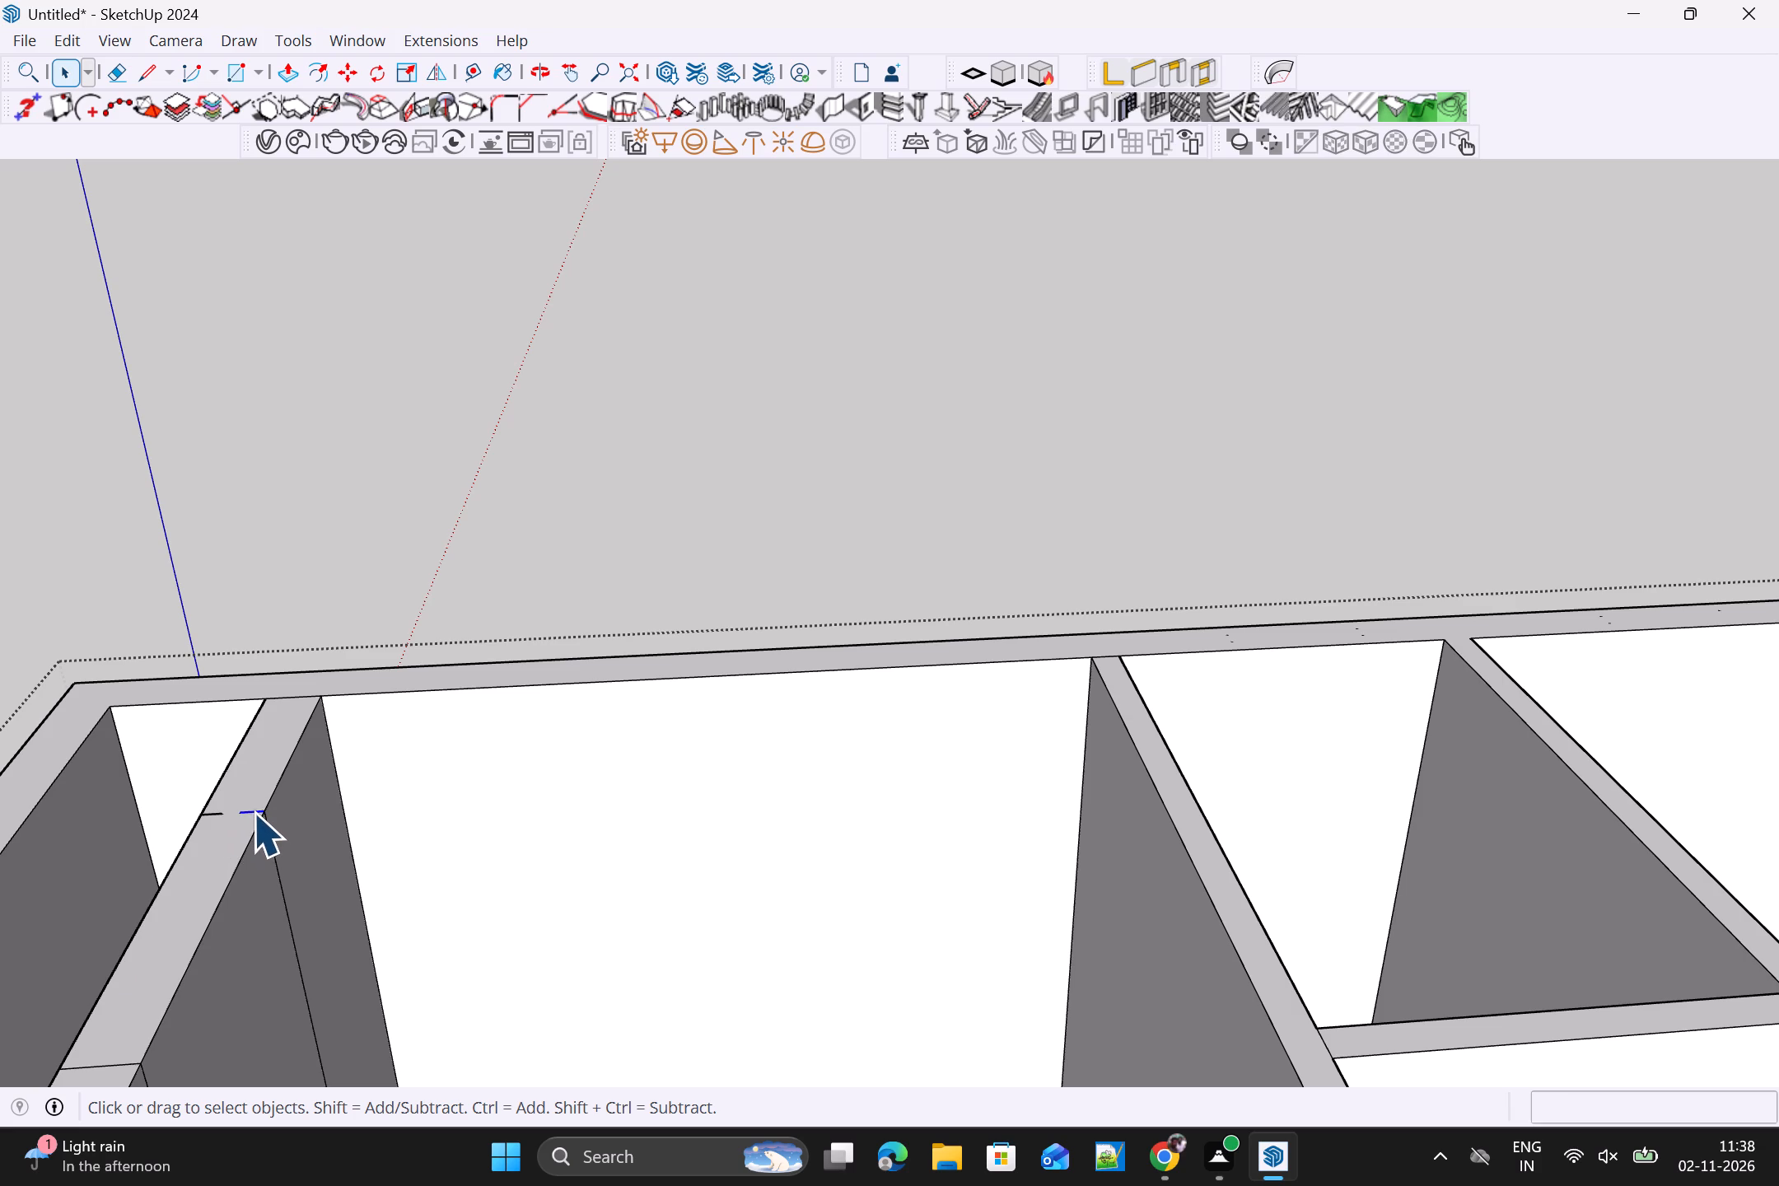
click(251, 810)
scroll(250, 810, up, 5)
key(Delete)
click(209, 812)
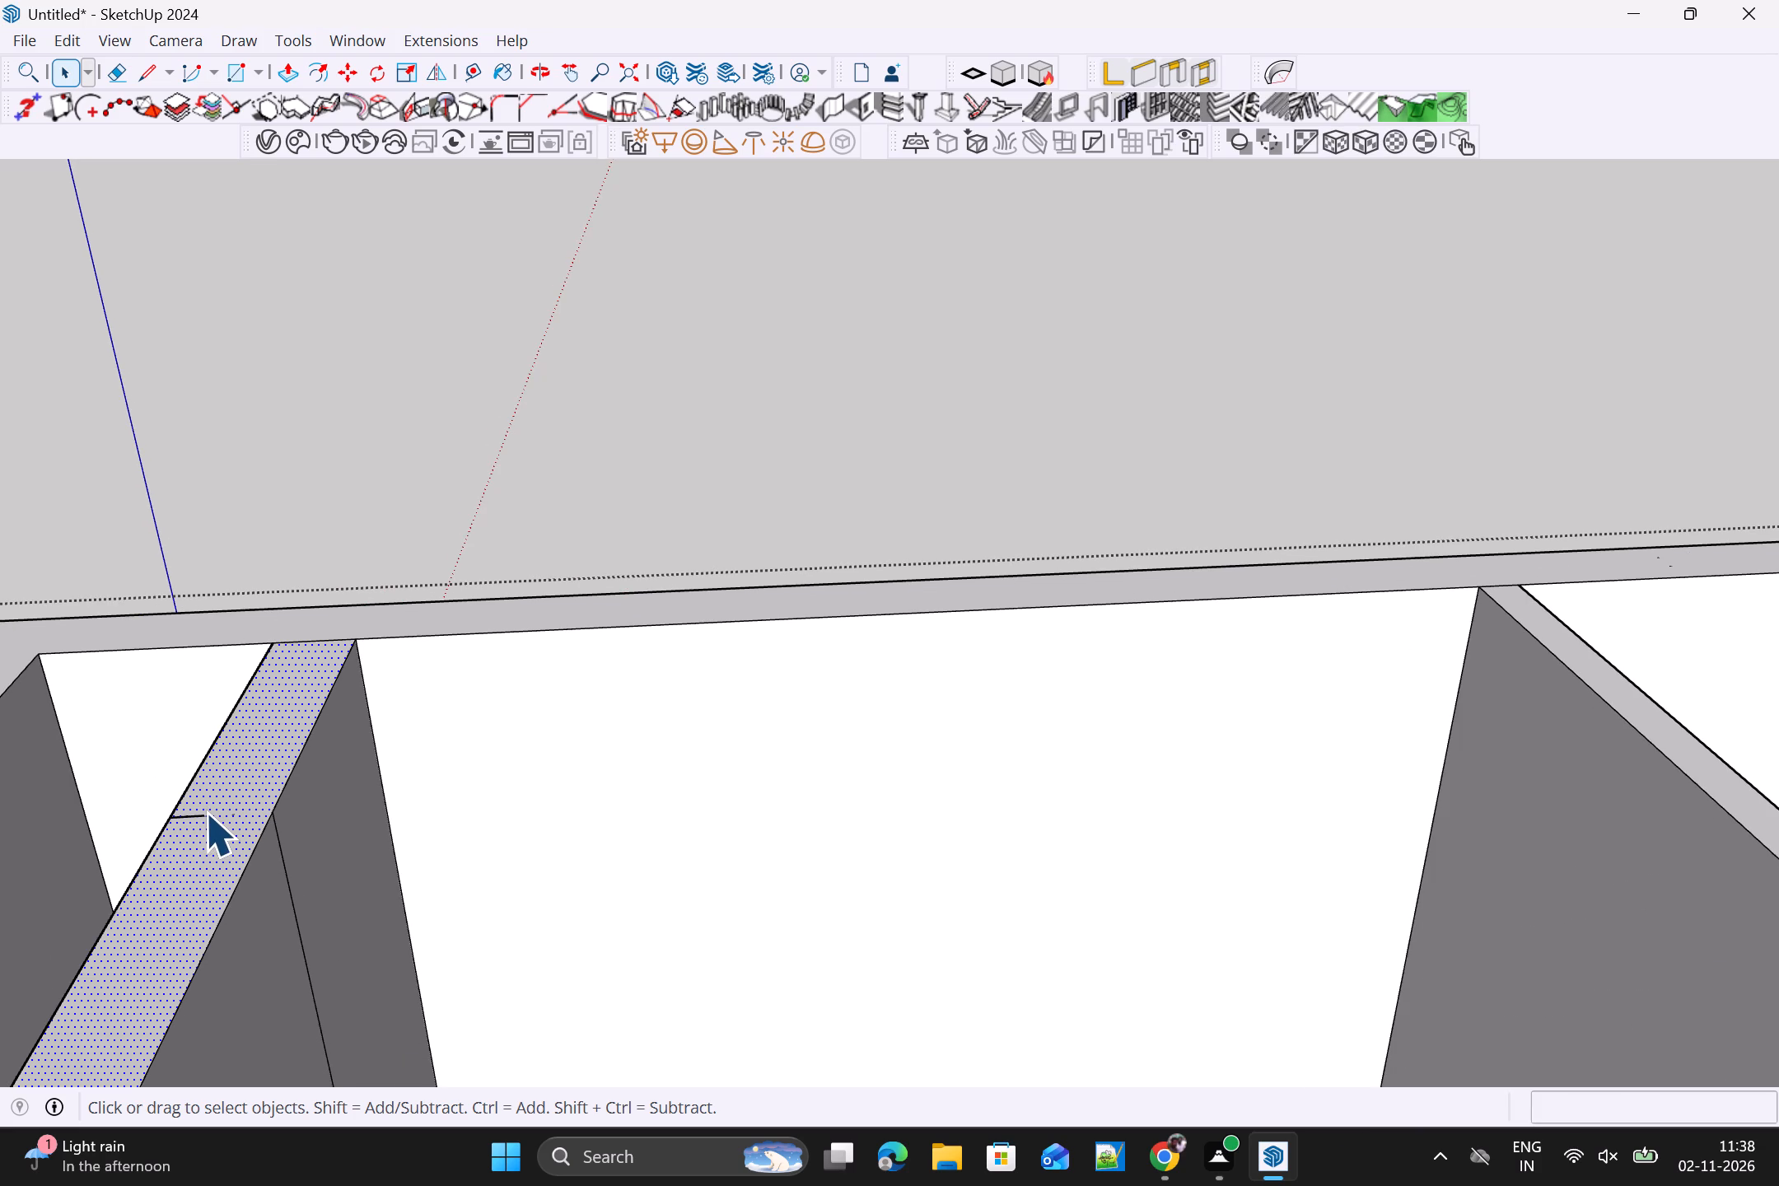
click(198, 815)
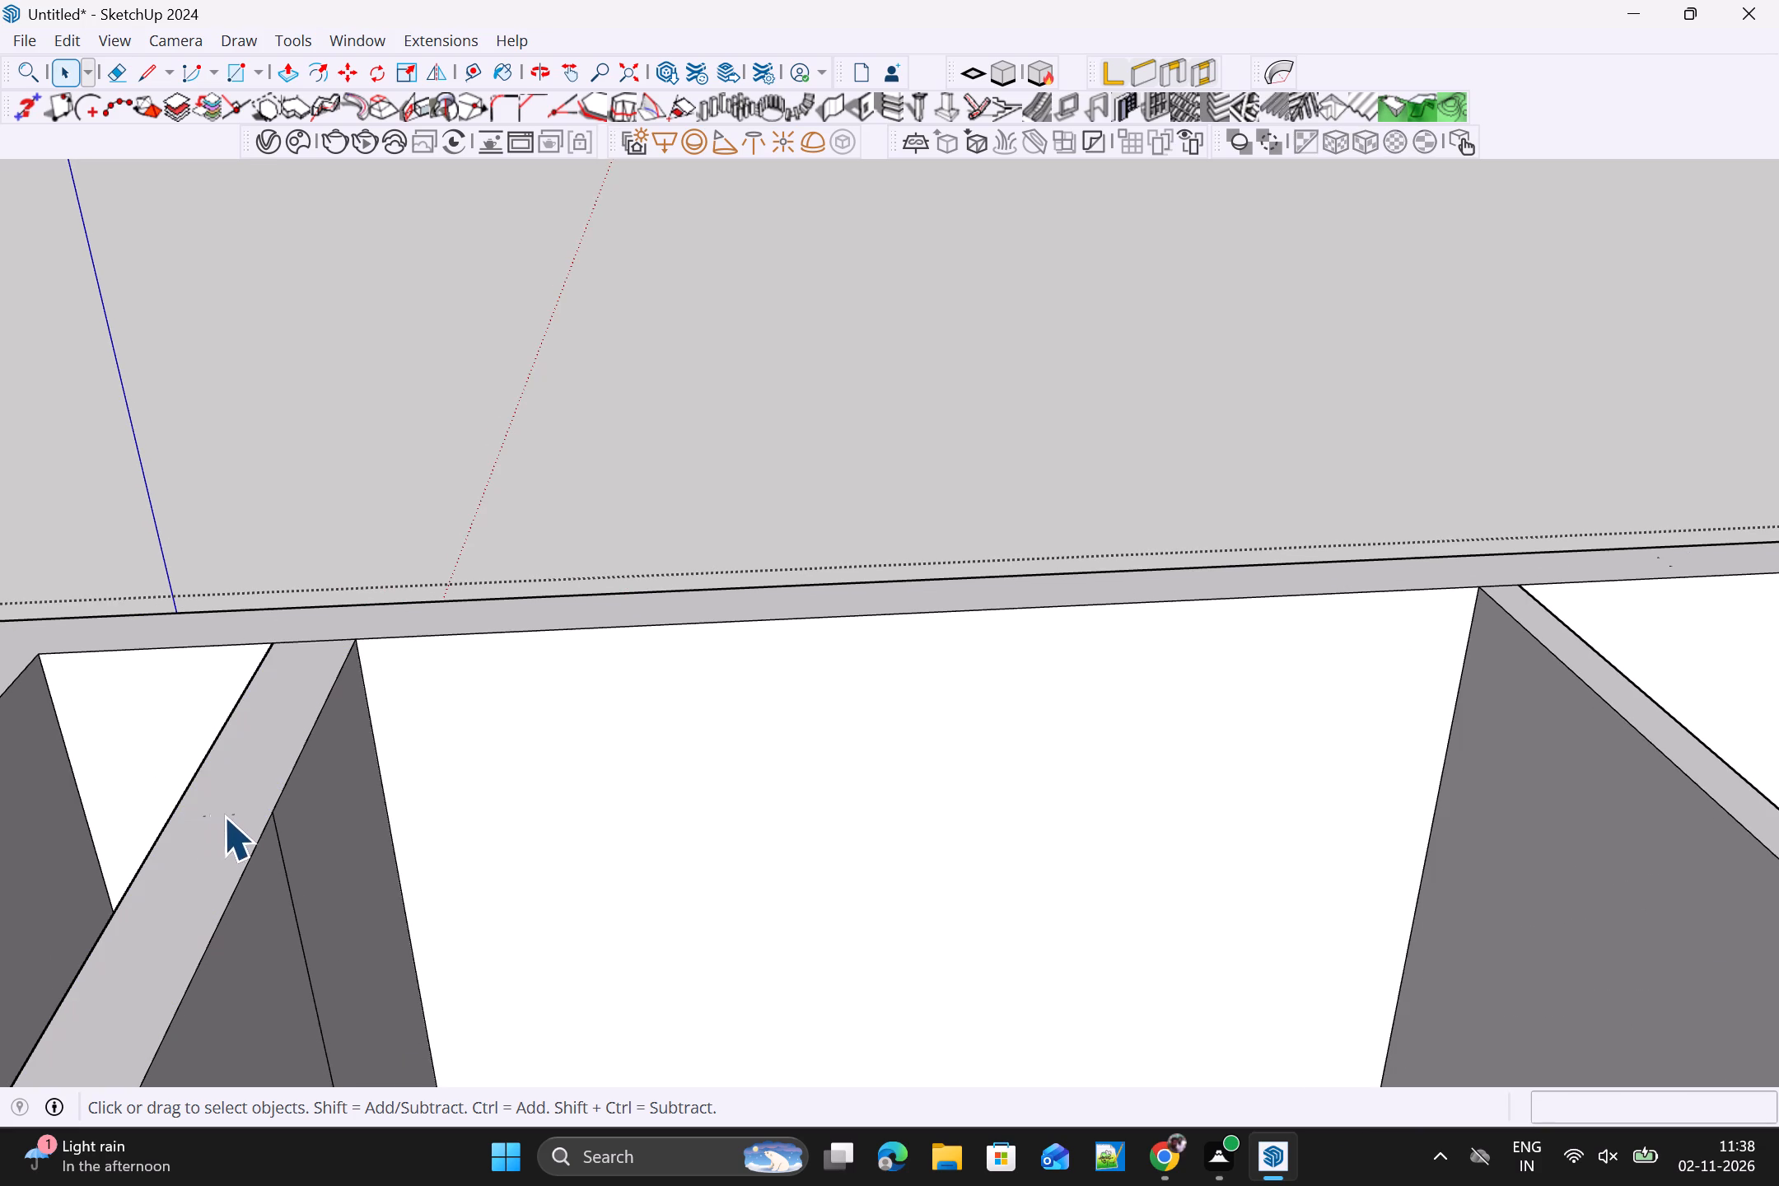
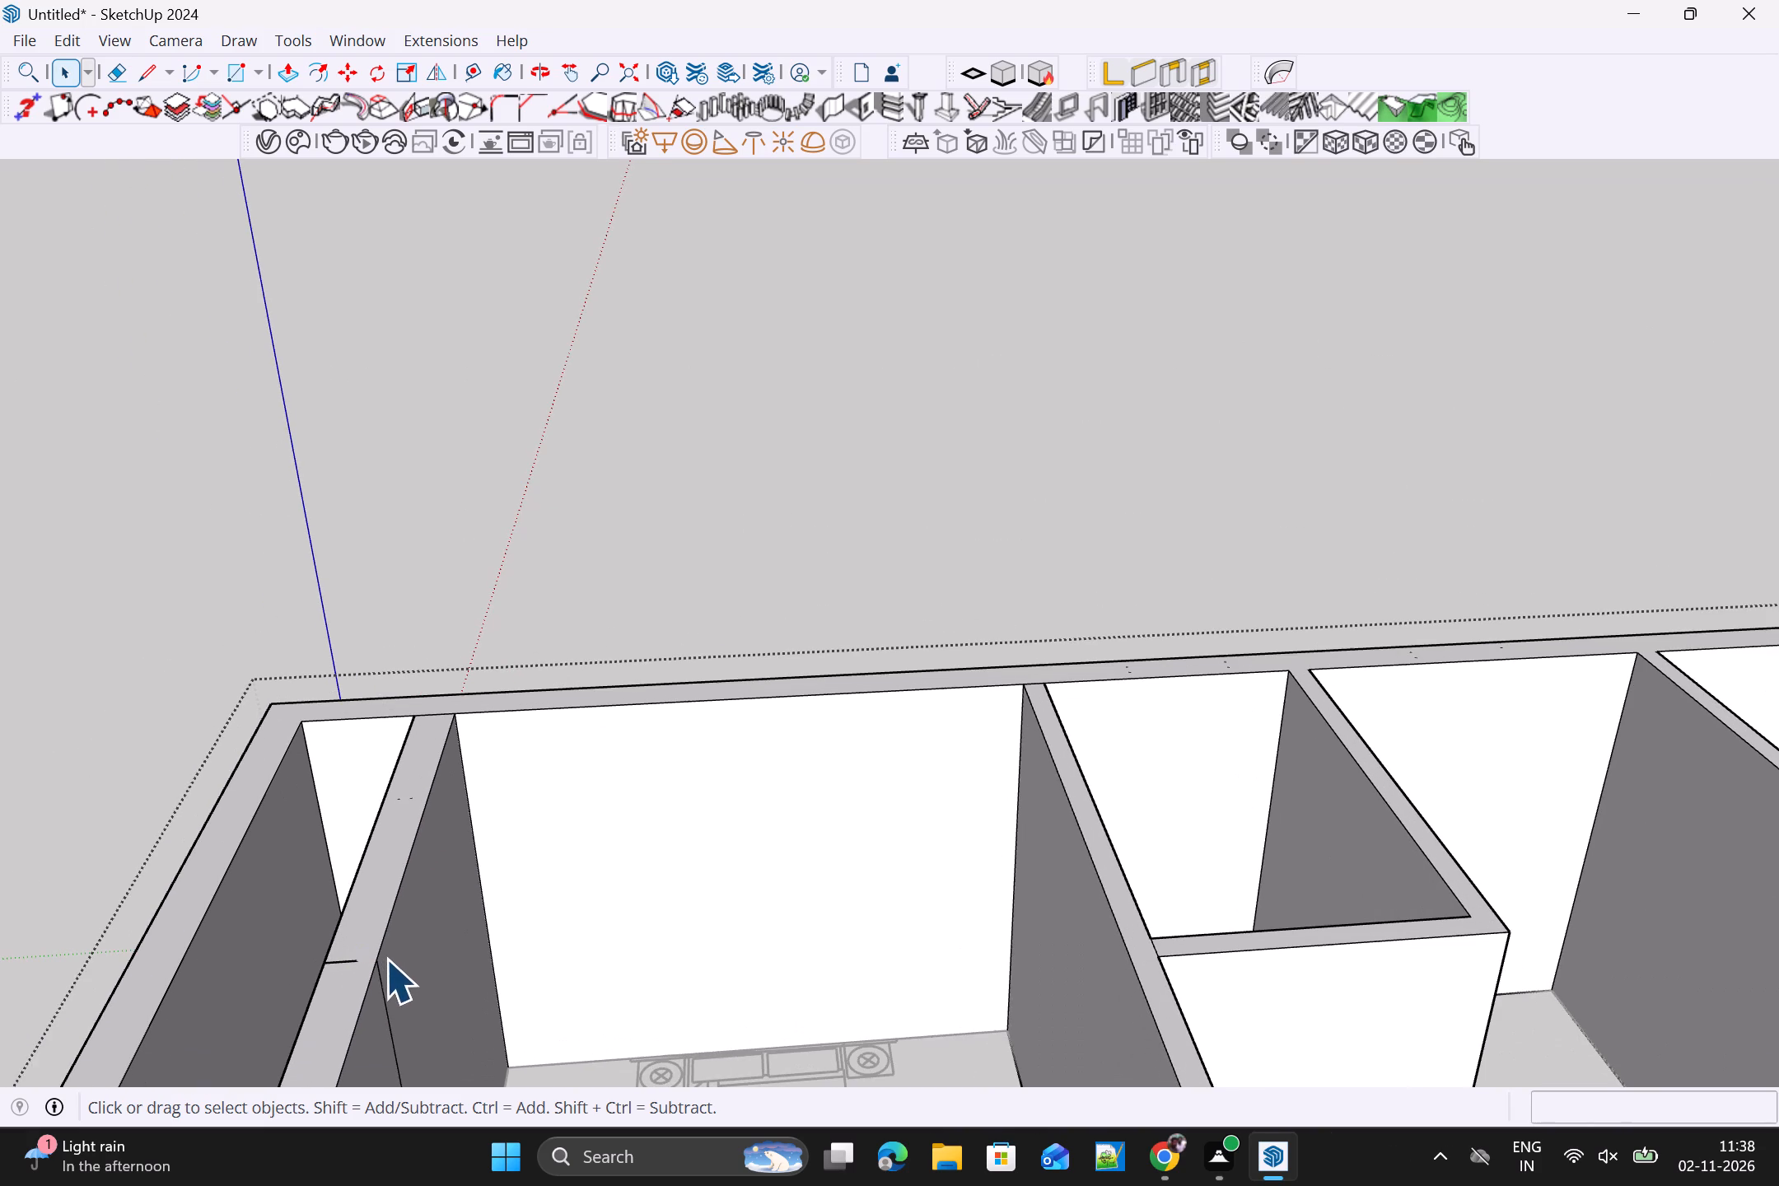
Delete the remaining segments of the short leftover line crossing the top face of the partition nearest the outer wall's corner.
click(349, 962)
key(Delete)
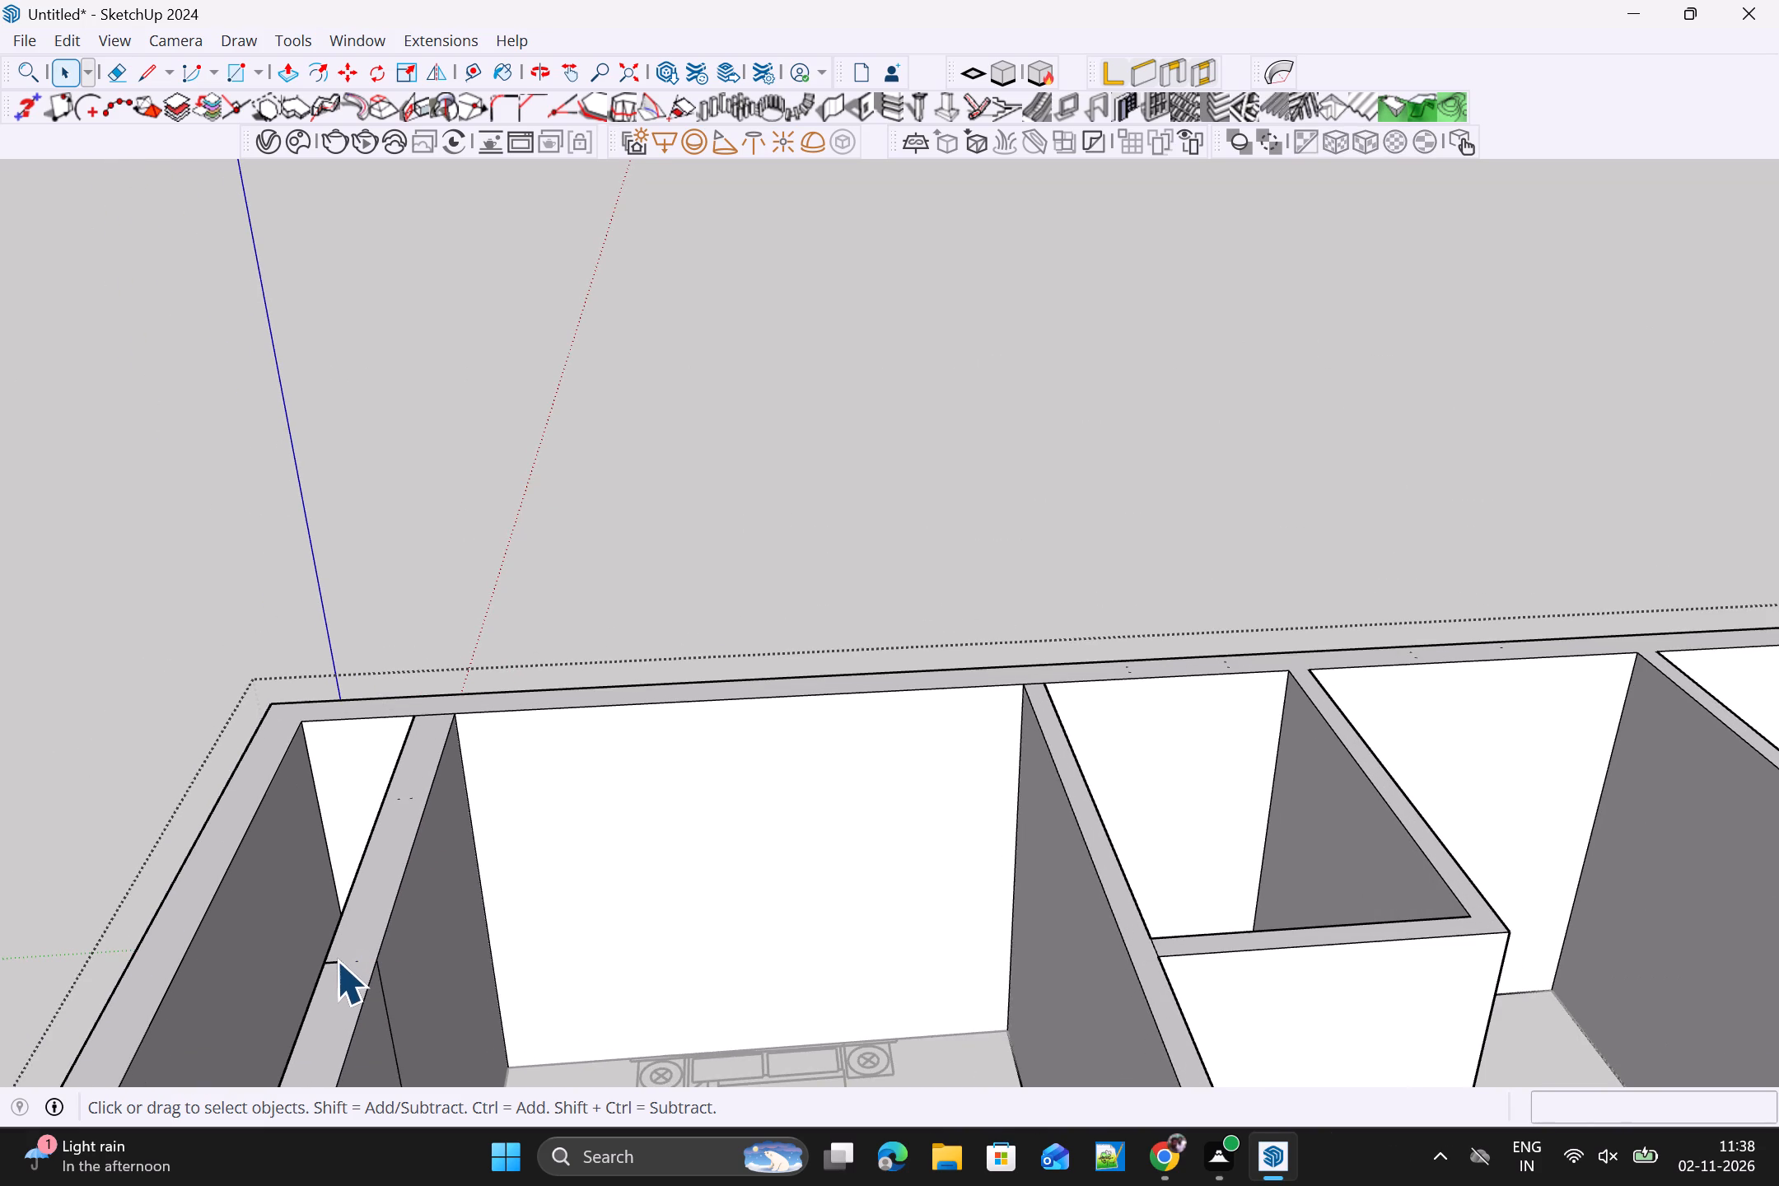
click(336, 960)
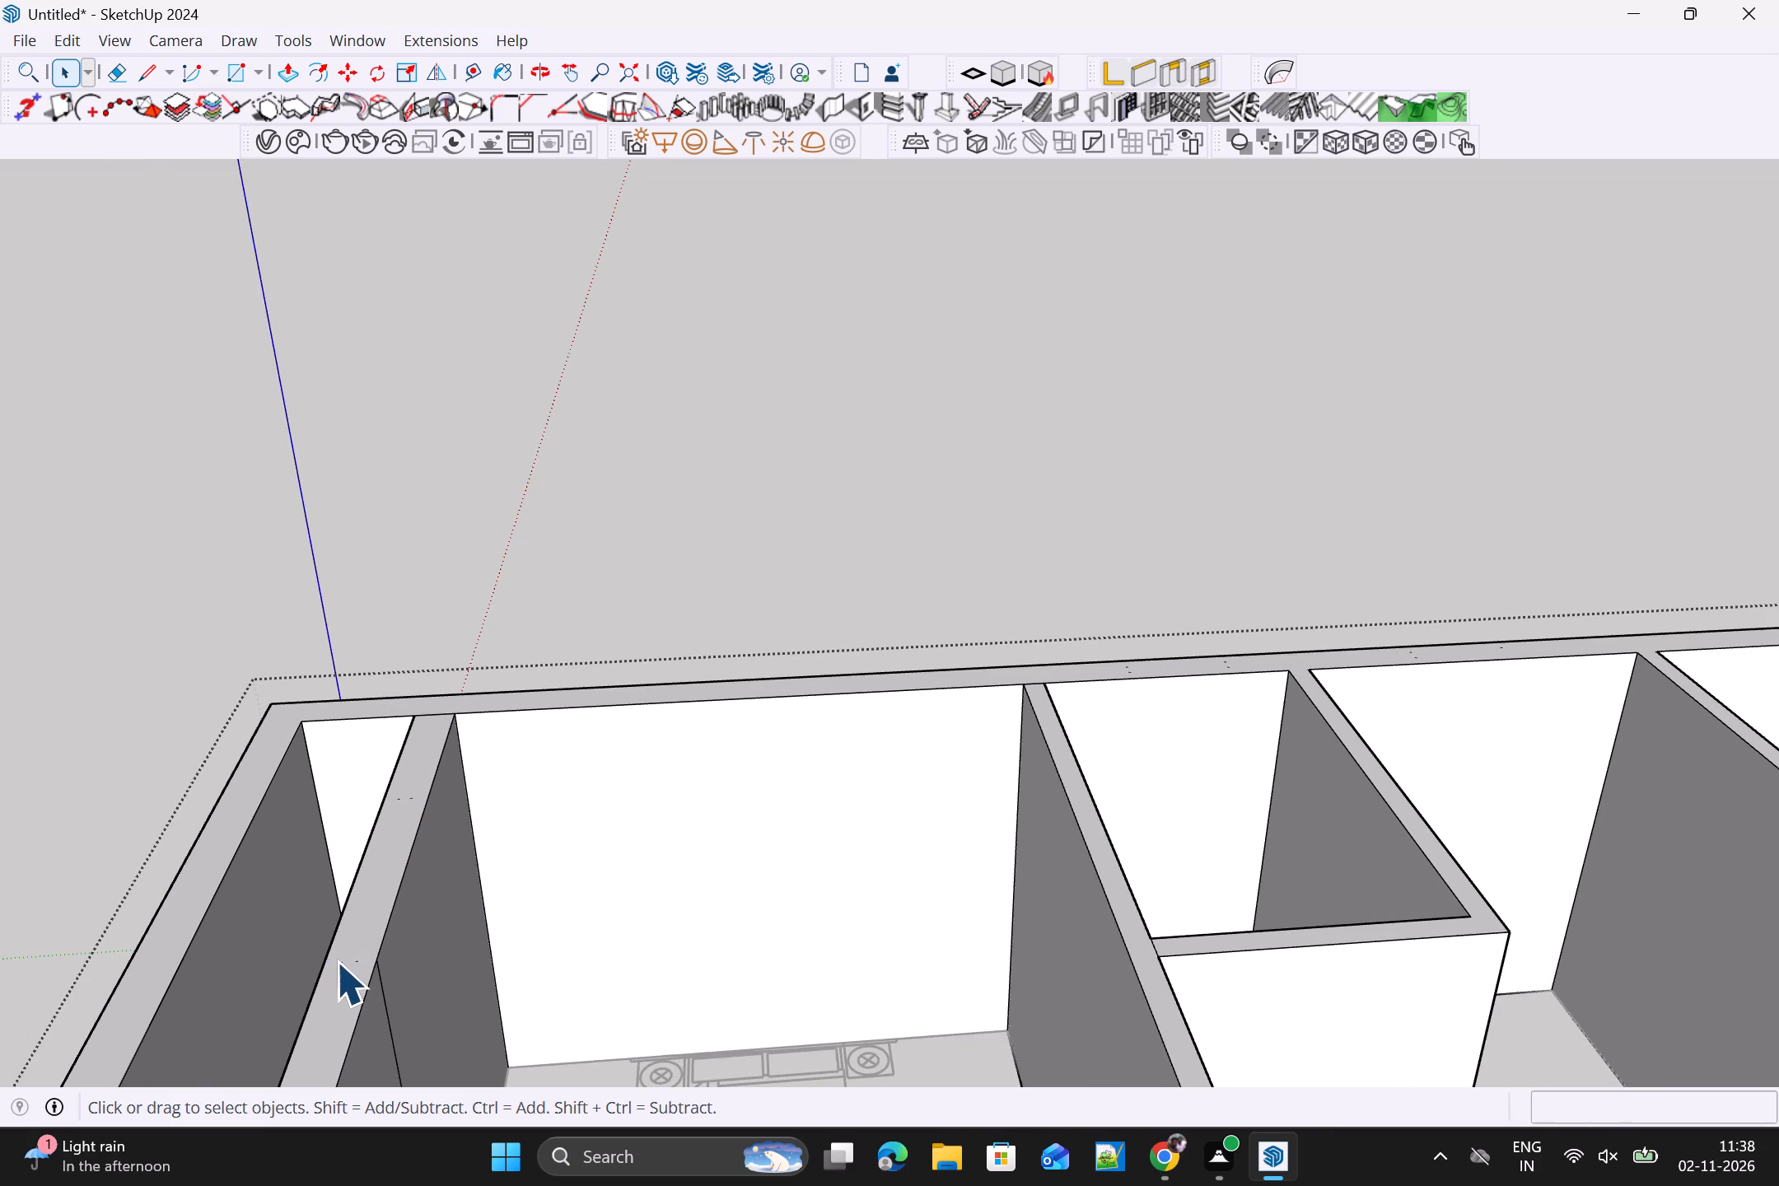
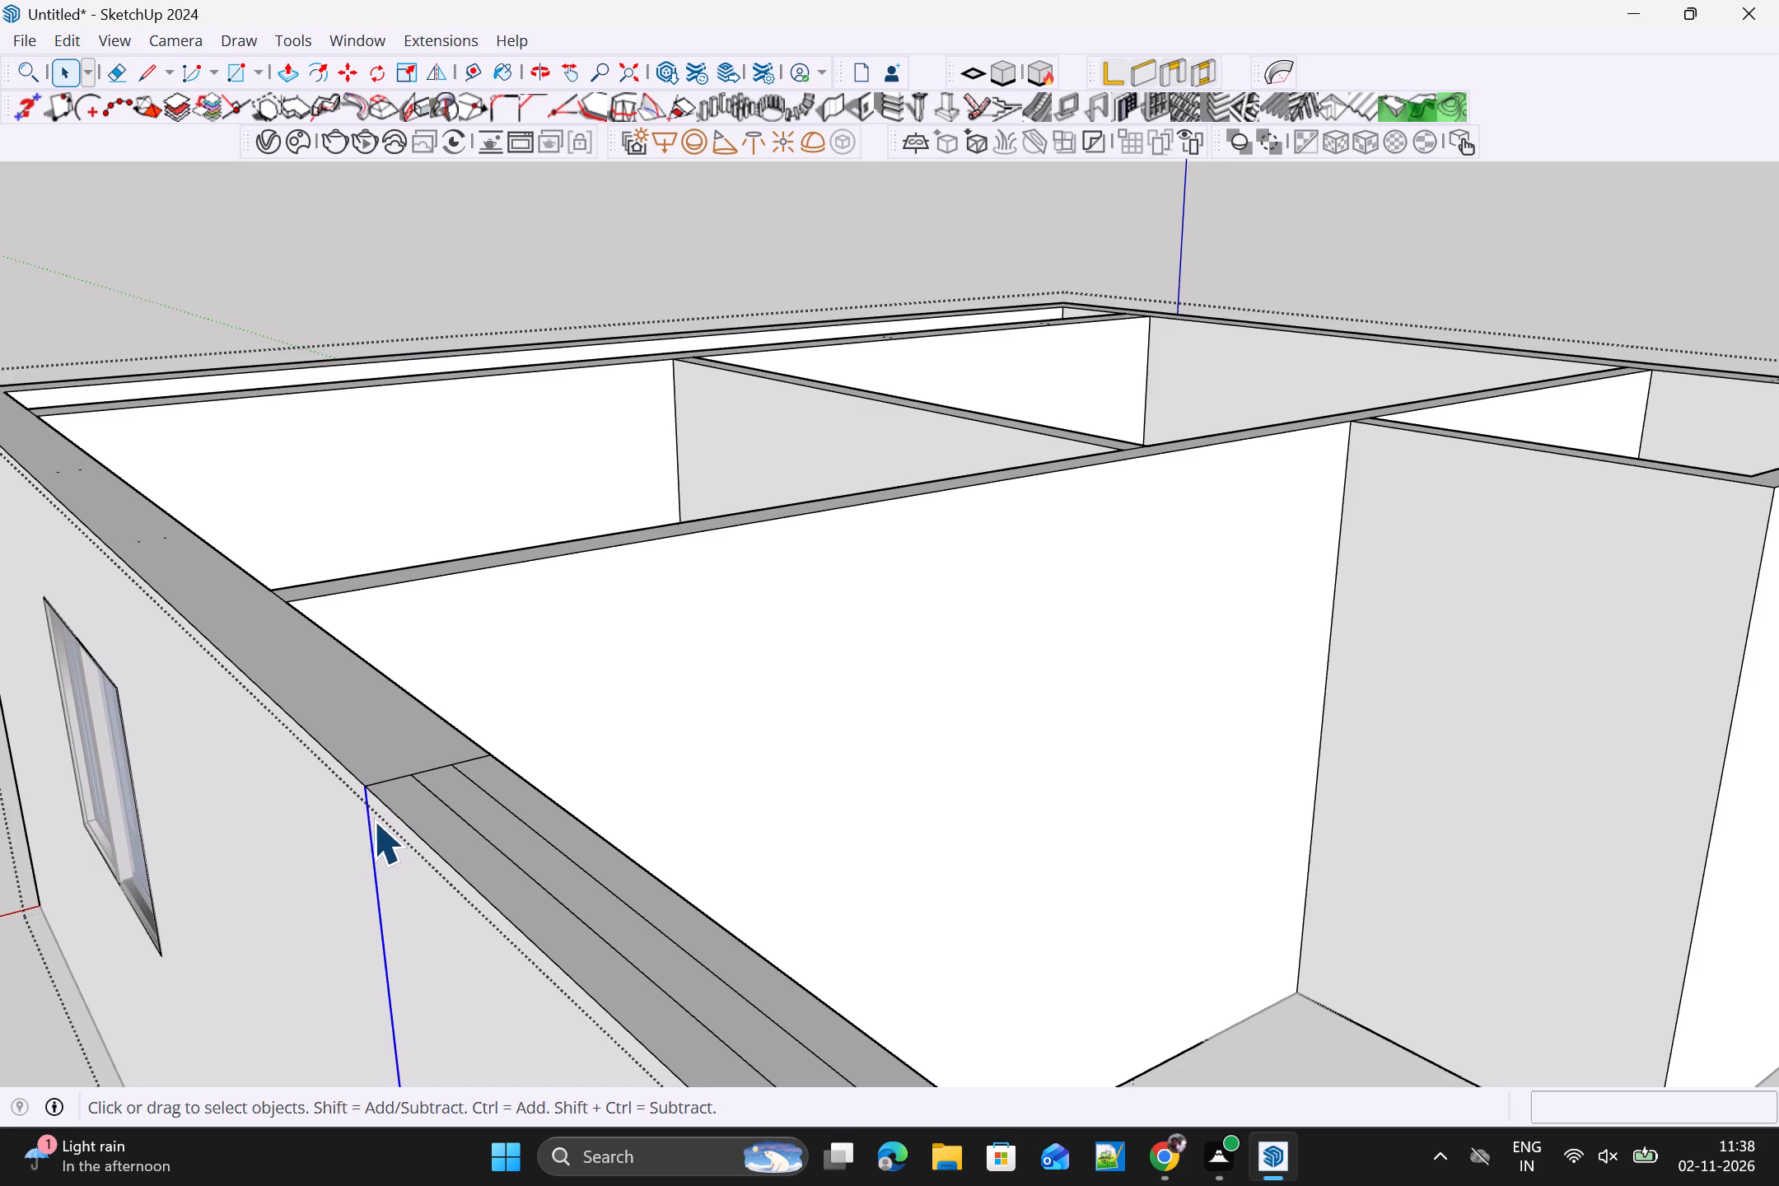
Delete the three segments of the short leftover line crossing the top face of the outer wall with the window.
click(407, 780)
key(Delete)
click(427, 769)
key(Delete)
click(466, 763)
key(Delete)
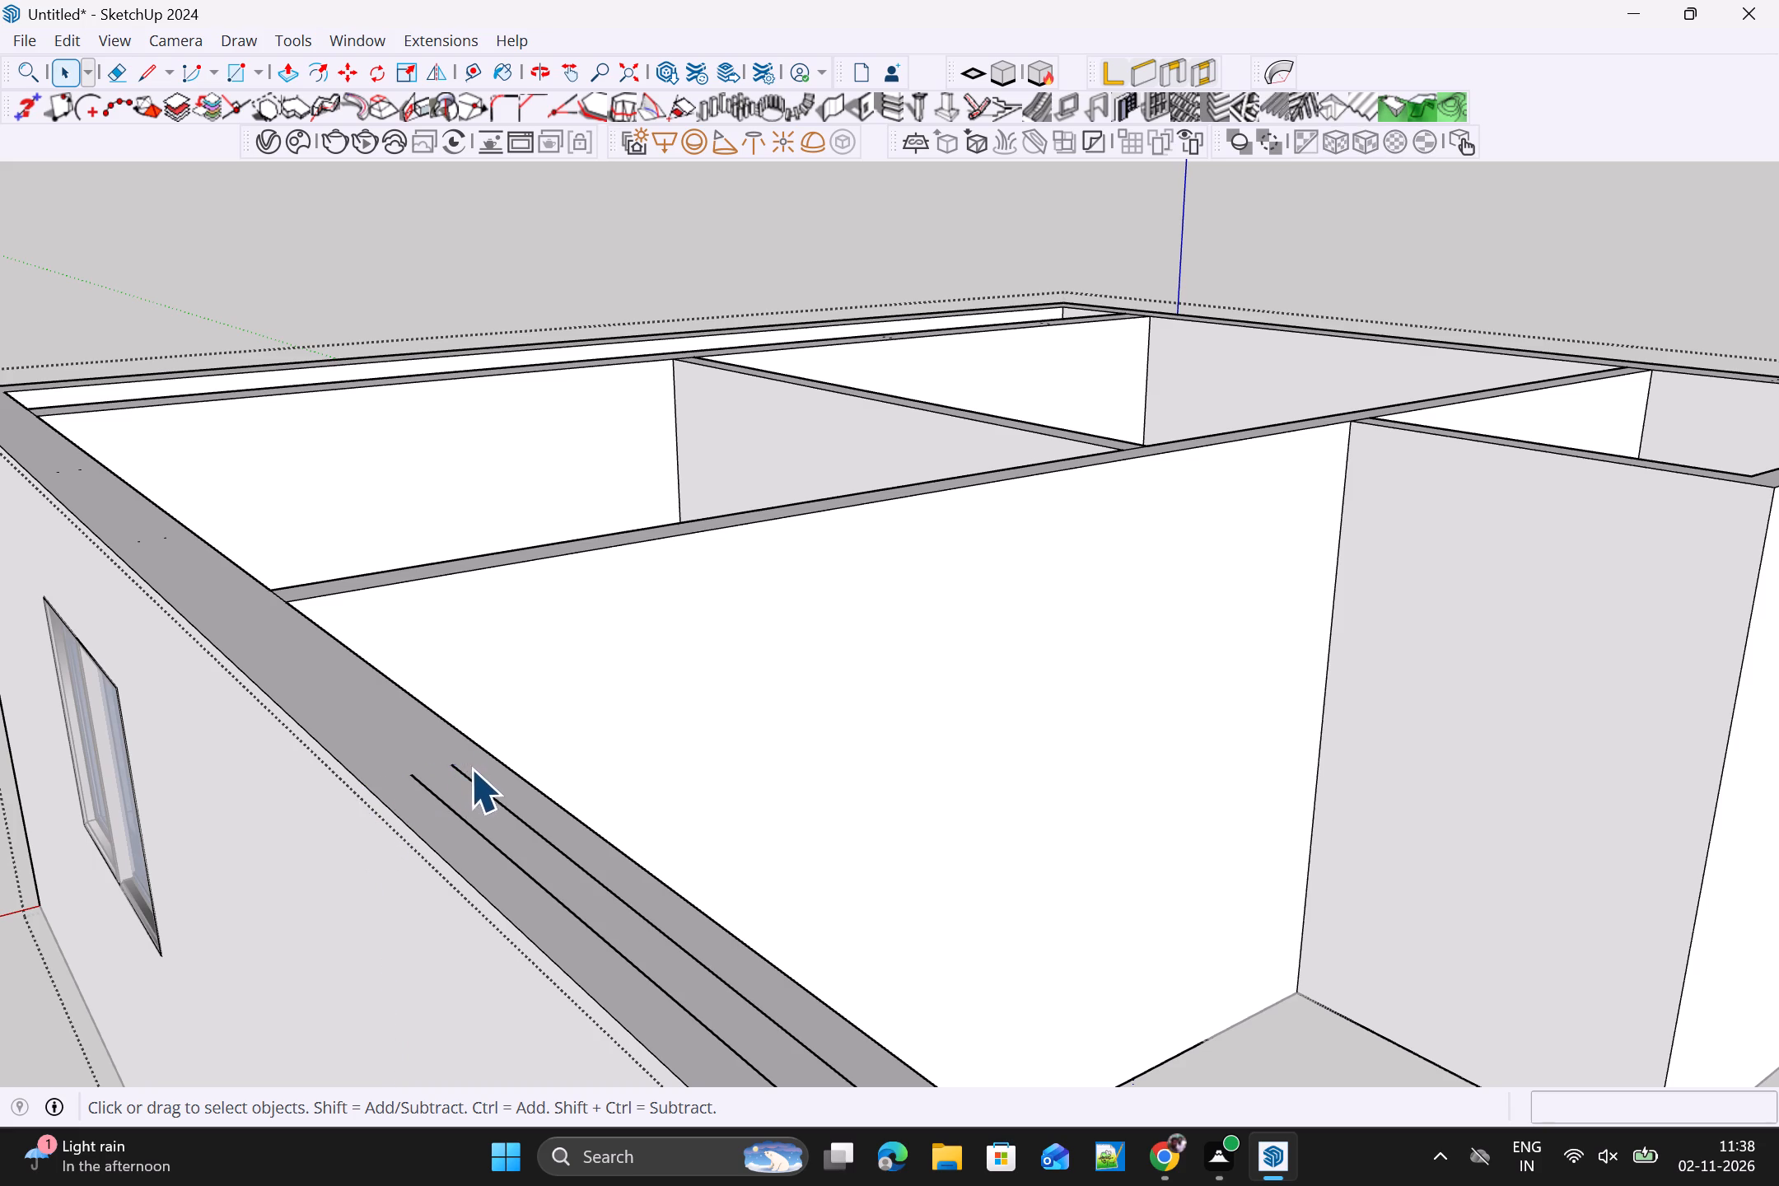
Delete the two long parallel leftover lines running lengthwise along the top face of the same outer wall.
click(457, 785)
click(479, 782)
click(475, 789)
key(Delete)
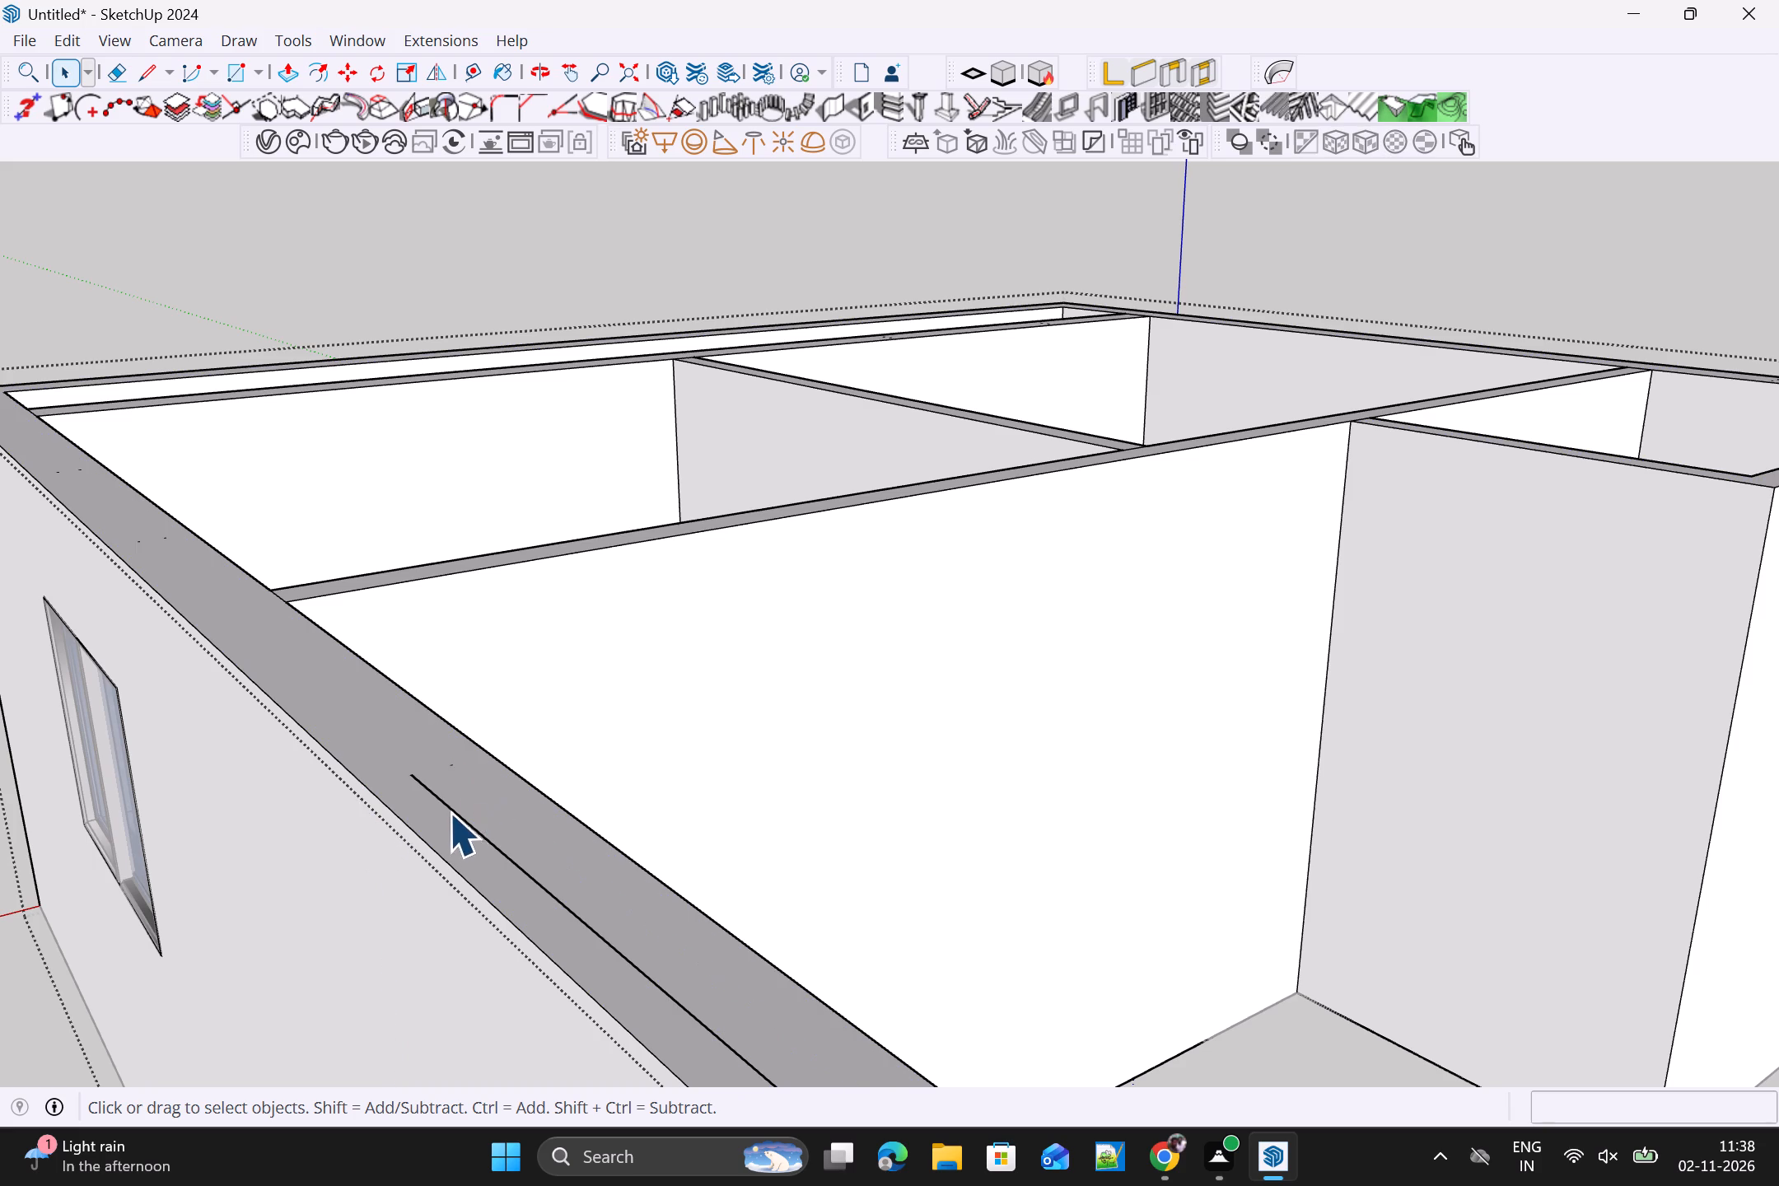
click(448, 815)
click(453, 814)
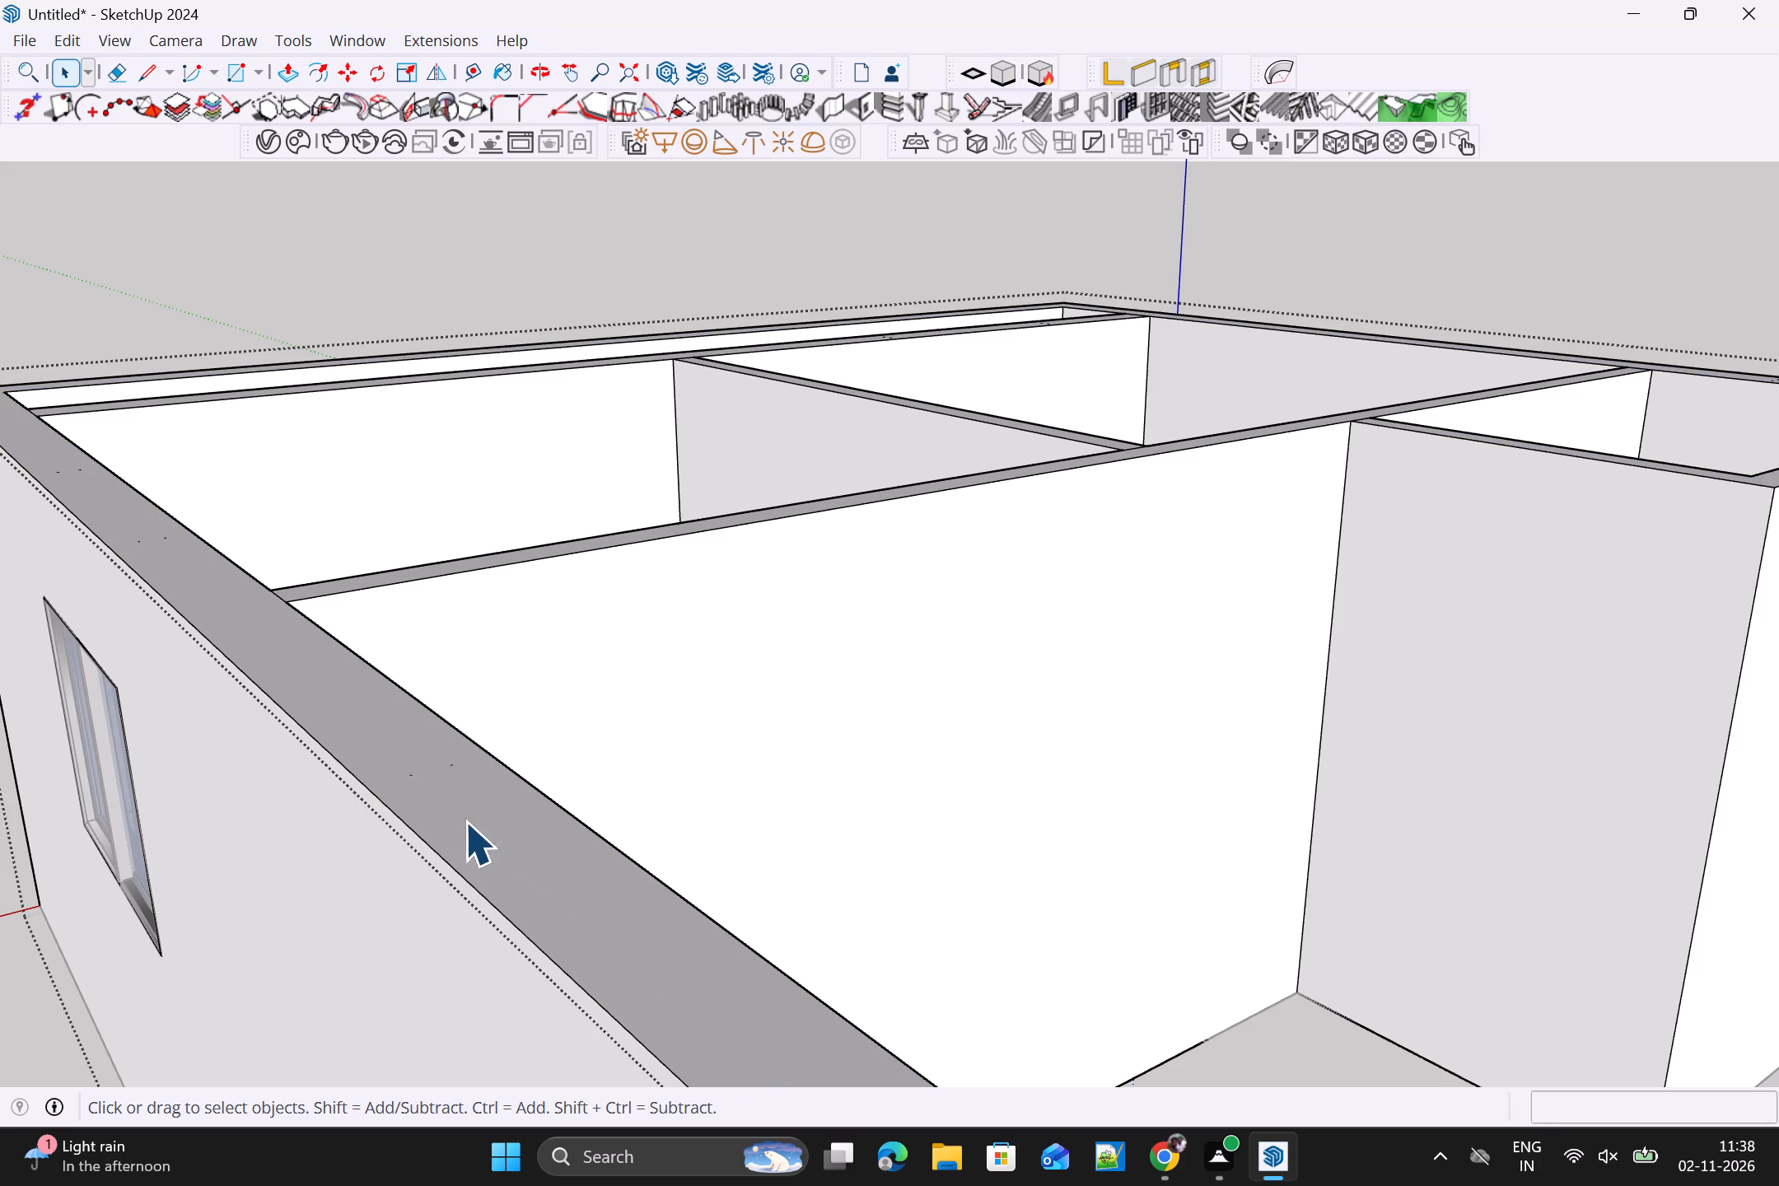
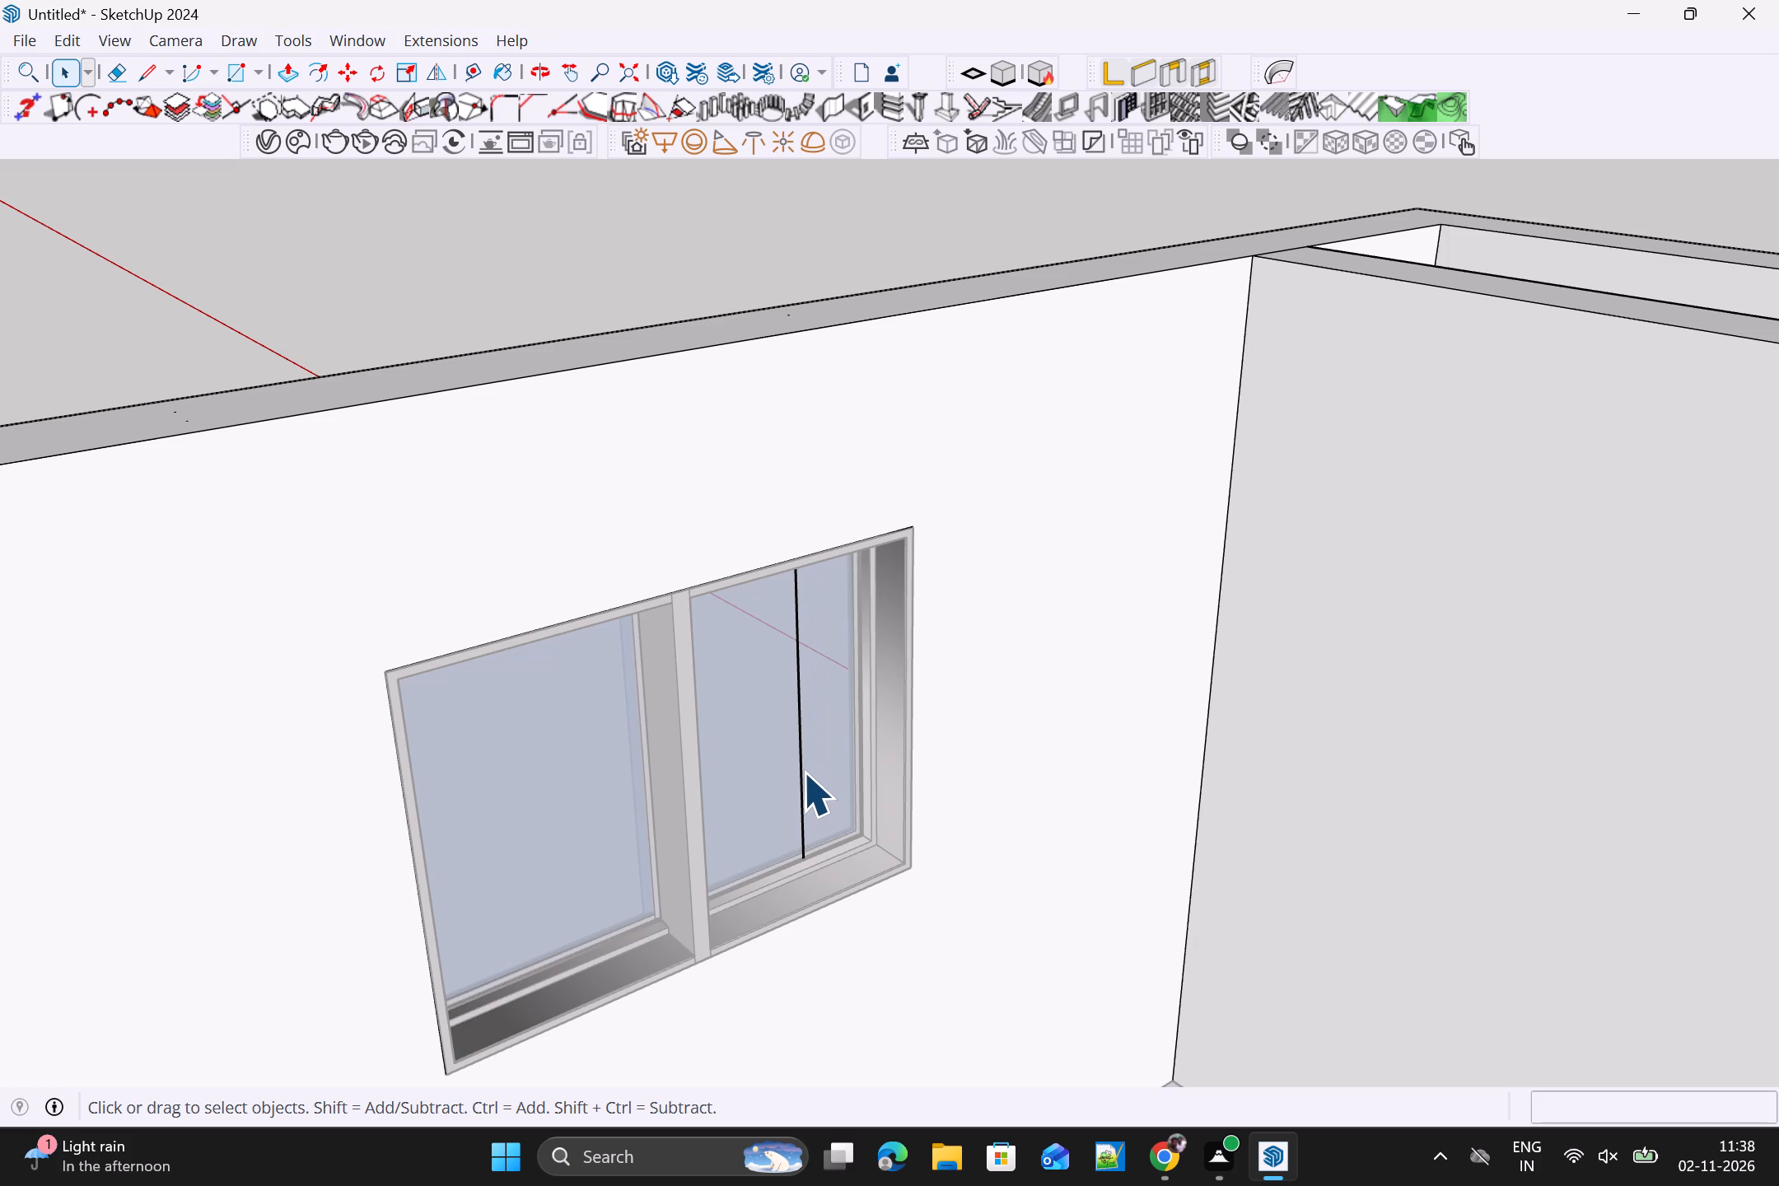
Delete the vertical leftover line crossing the pane of the existing window inside the wall group.
click(804, 770)
key(Delete)
Inspect the wall model from inside and outside, checking the room layout and the long outer wall with the window.
scroll(810, 780, down, 19)
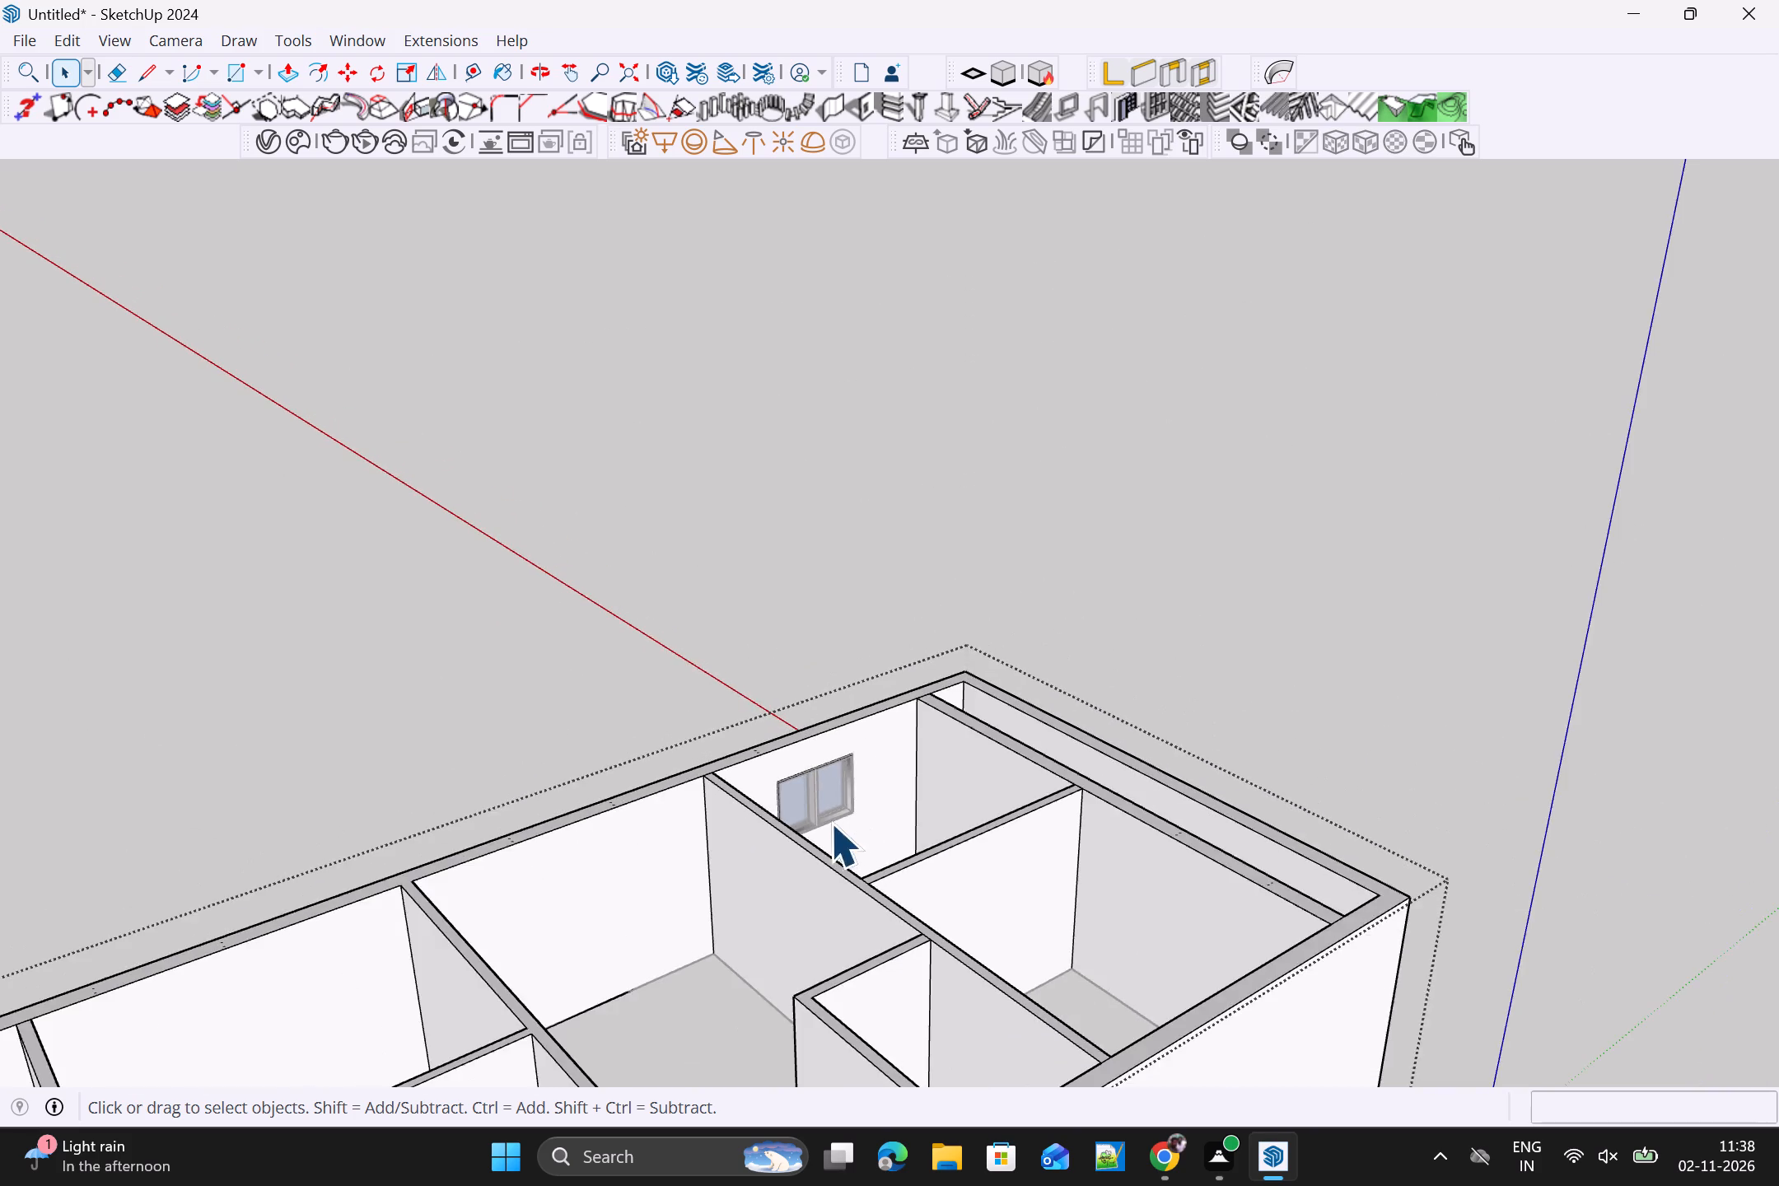
scroll(830, 823, down, 9)
middle_drag(805, 865, 1282, 960)
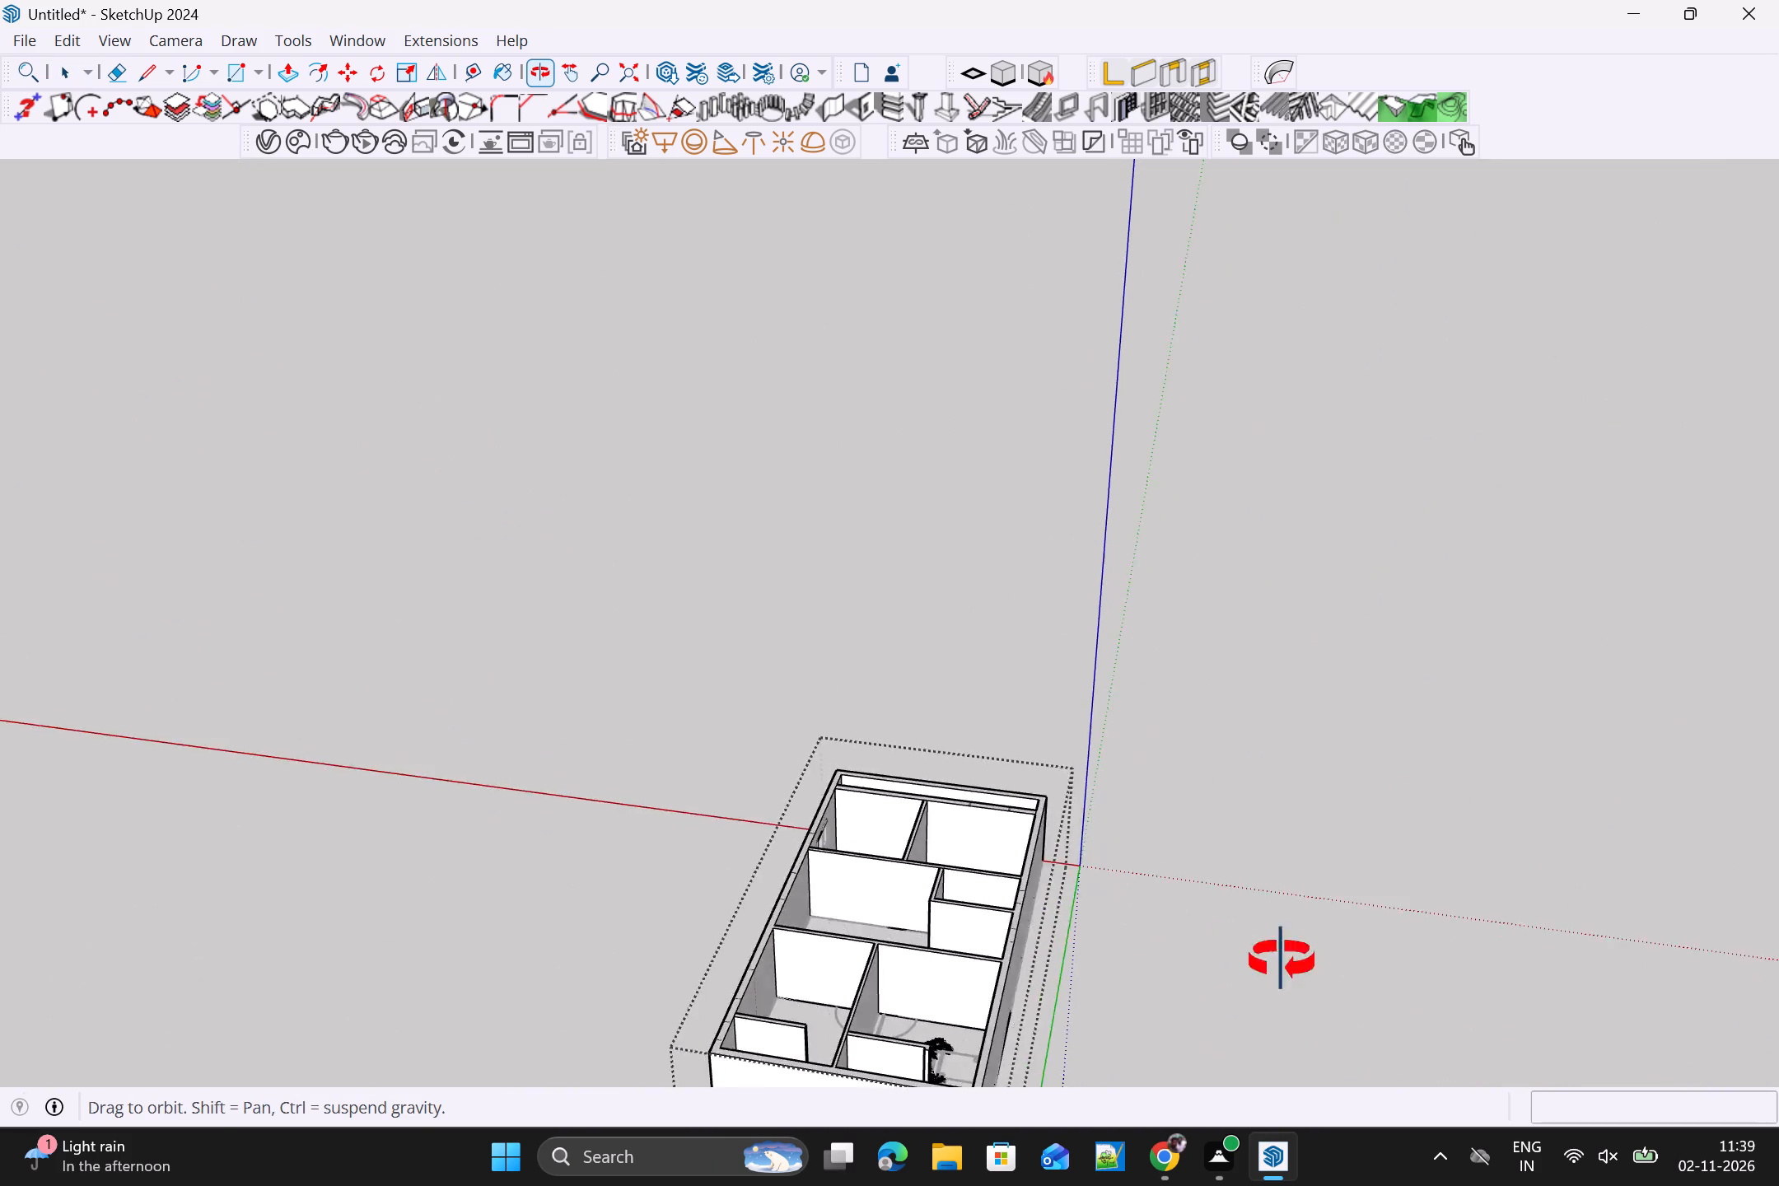
middle_drag(1282, 960, 1520, 1030)
middle_drag(1291, 1086, 1736, 925)
scroll(1146, 937, up, 3)
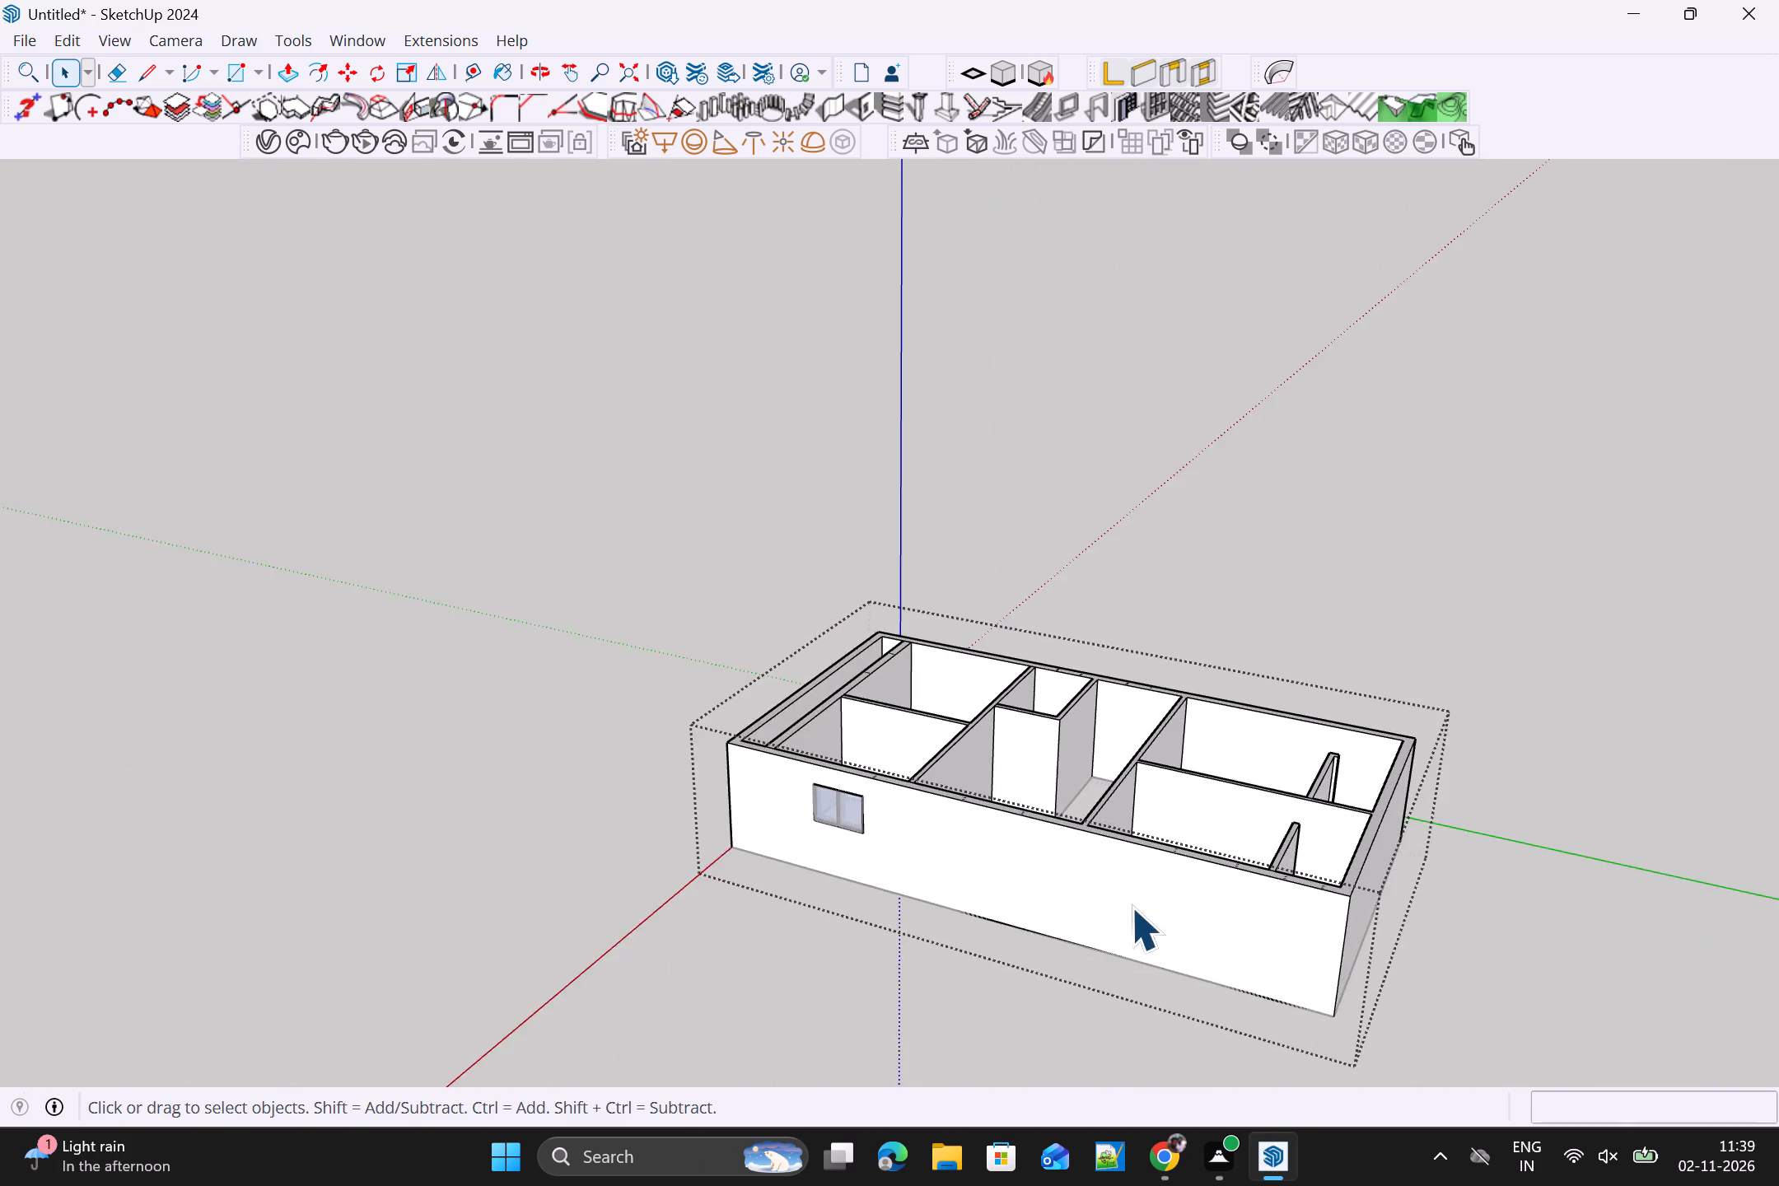
scroll(1131, 907, up, 2)
middle_drag(1031, 910, 1453, 1182)
scroll(1323, 897, up, 2)
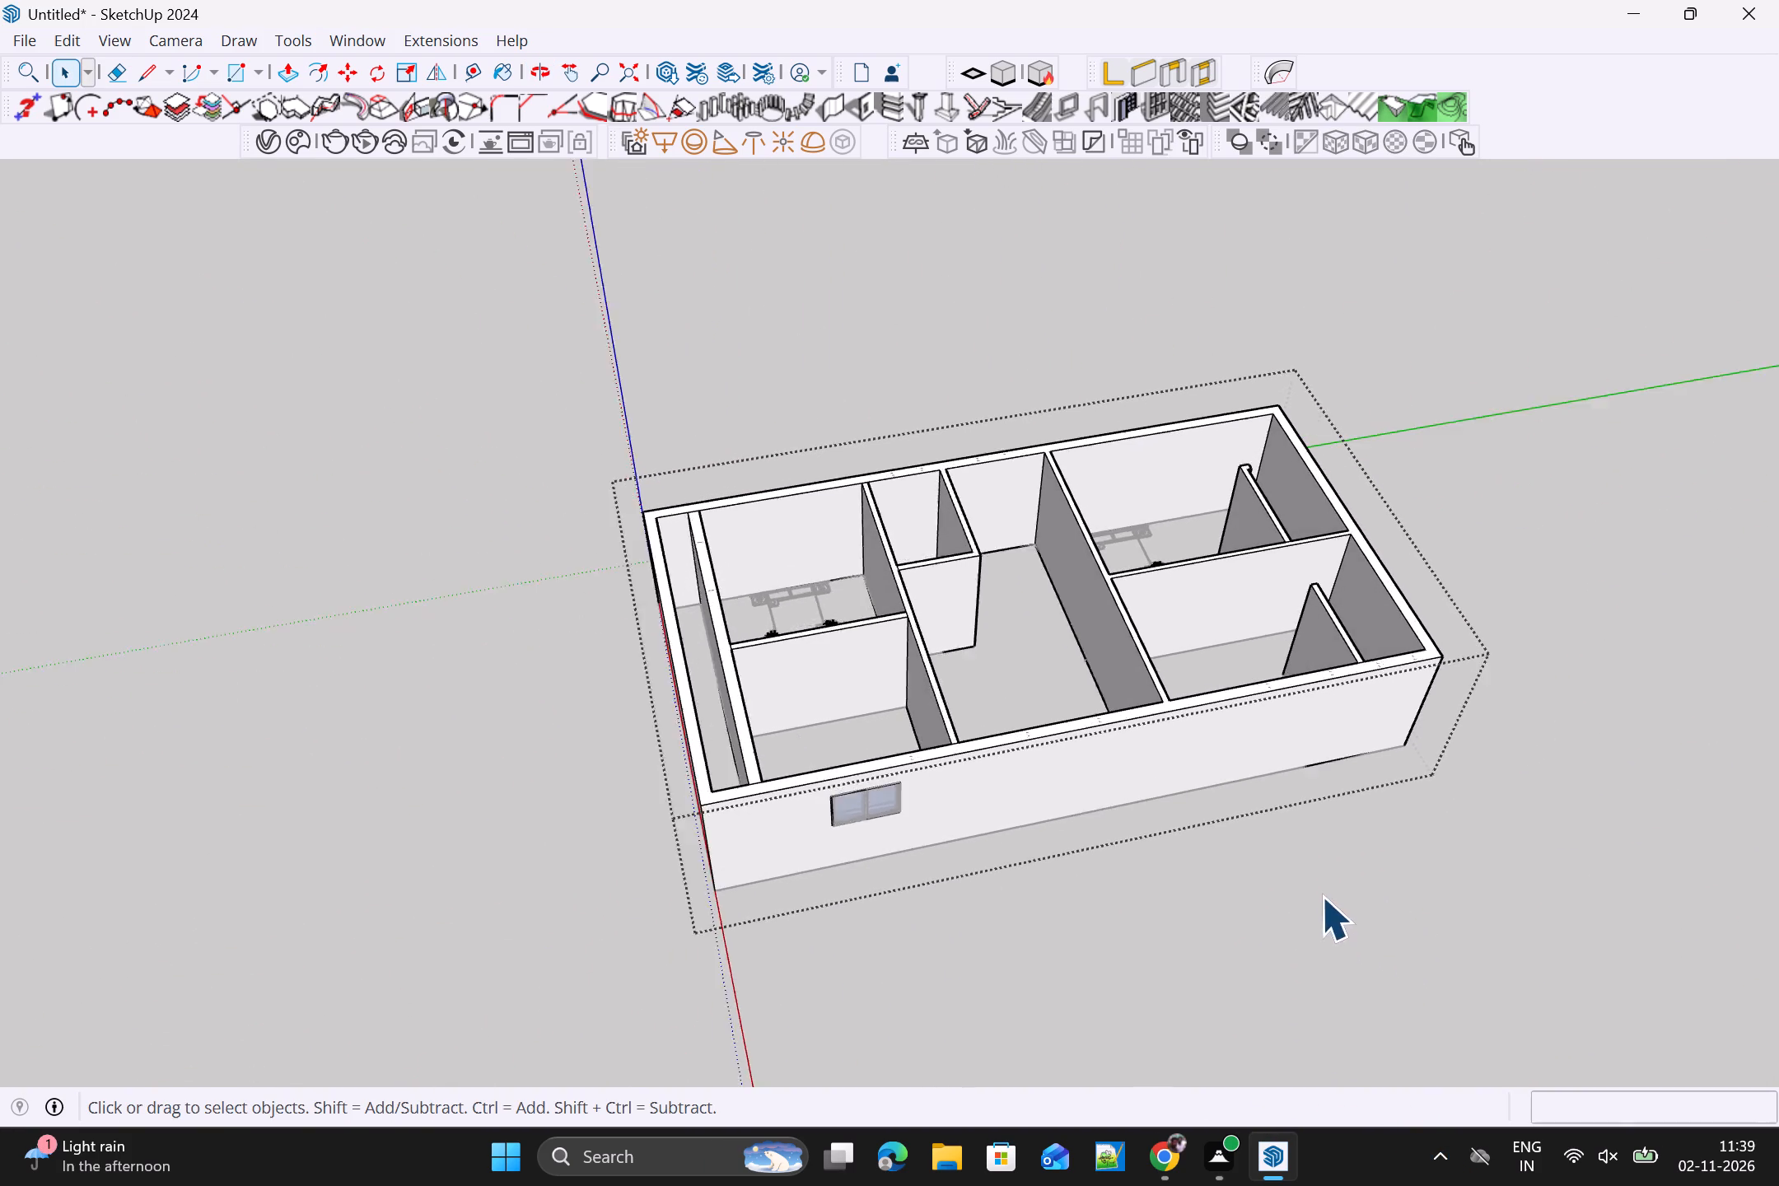
scroll(1321, 896, up, 3)
middle_drag(1263, 918, 1654, 716)
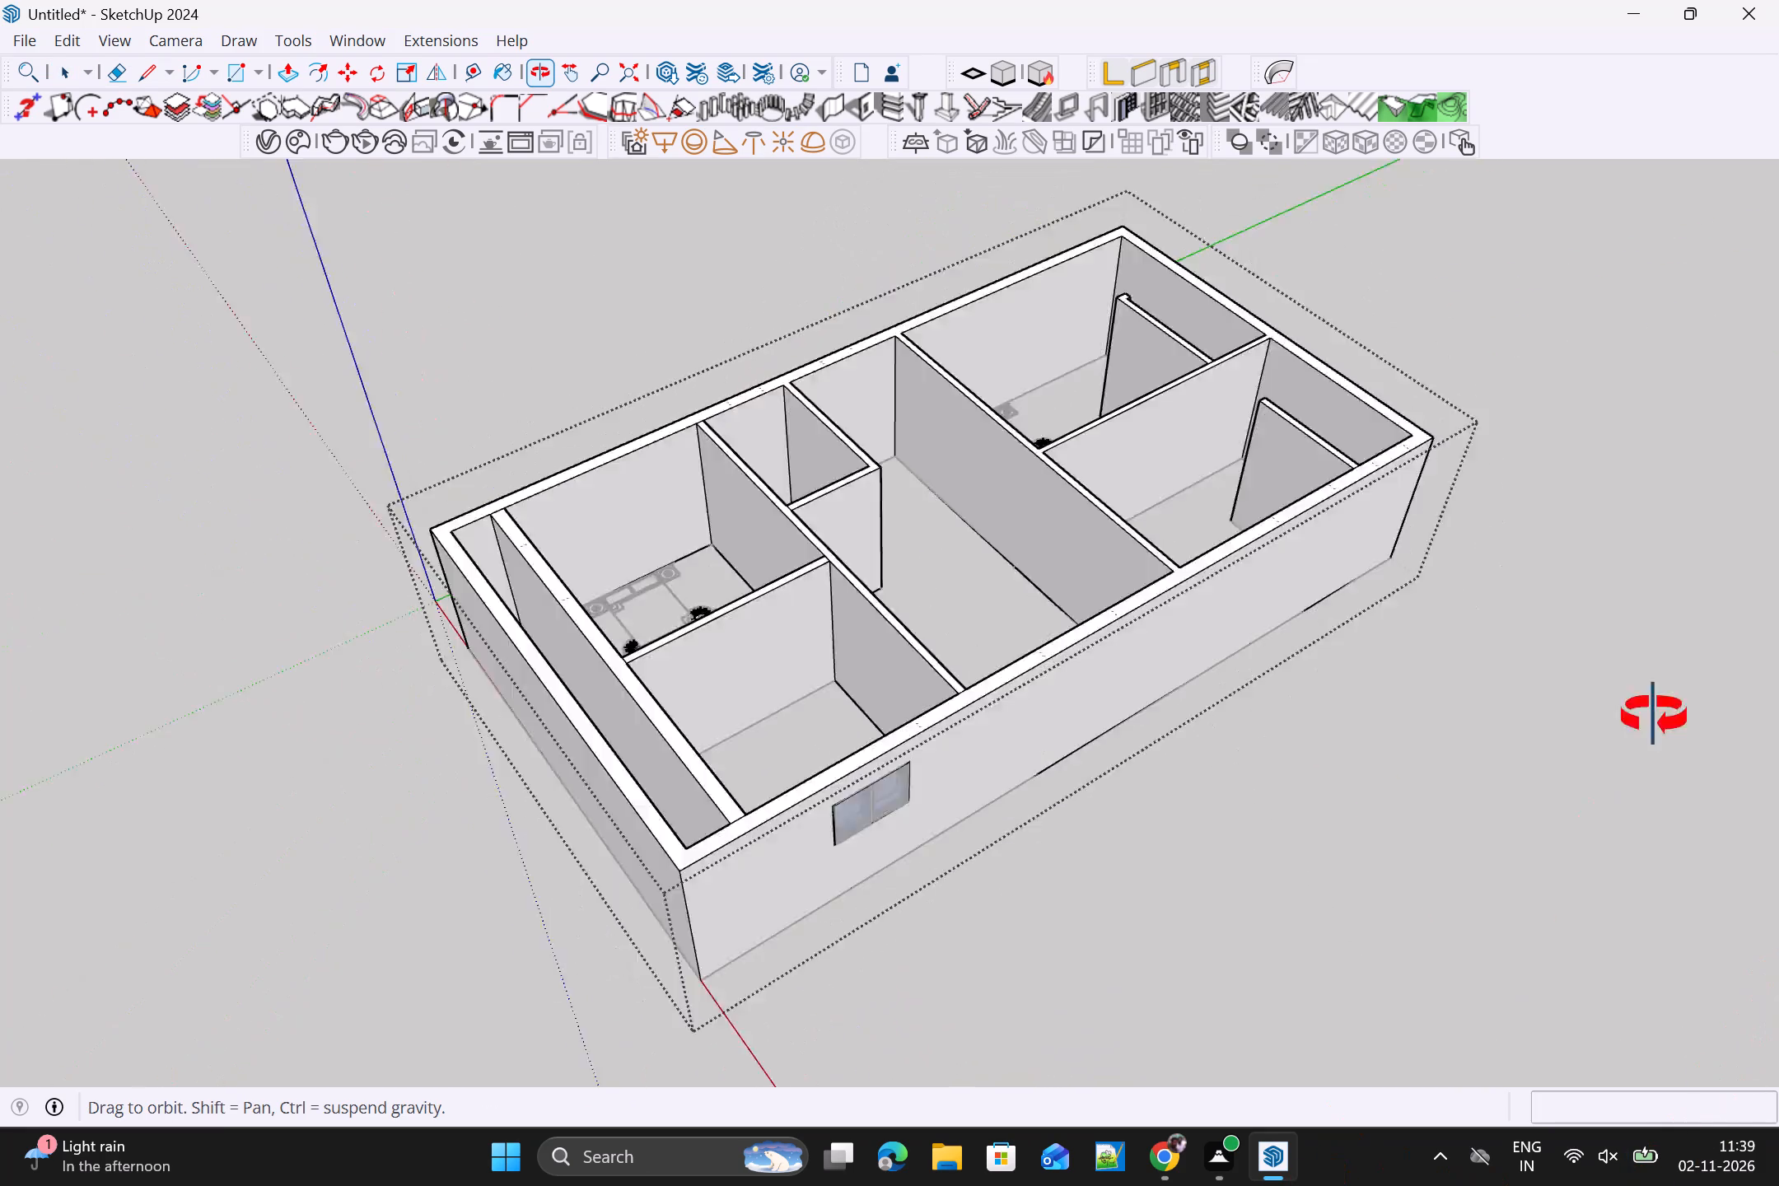
middle_drag(1654, 716, 1773, 873)
scroll(670, 670, up, 4)
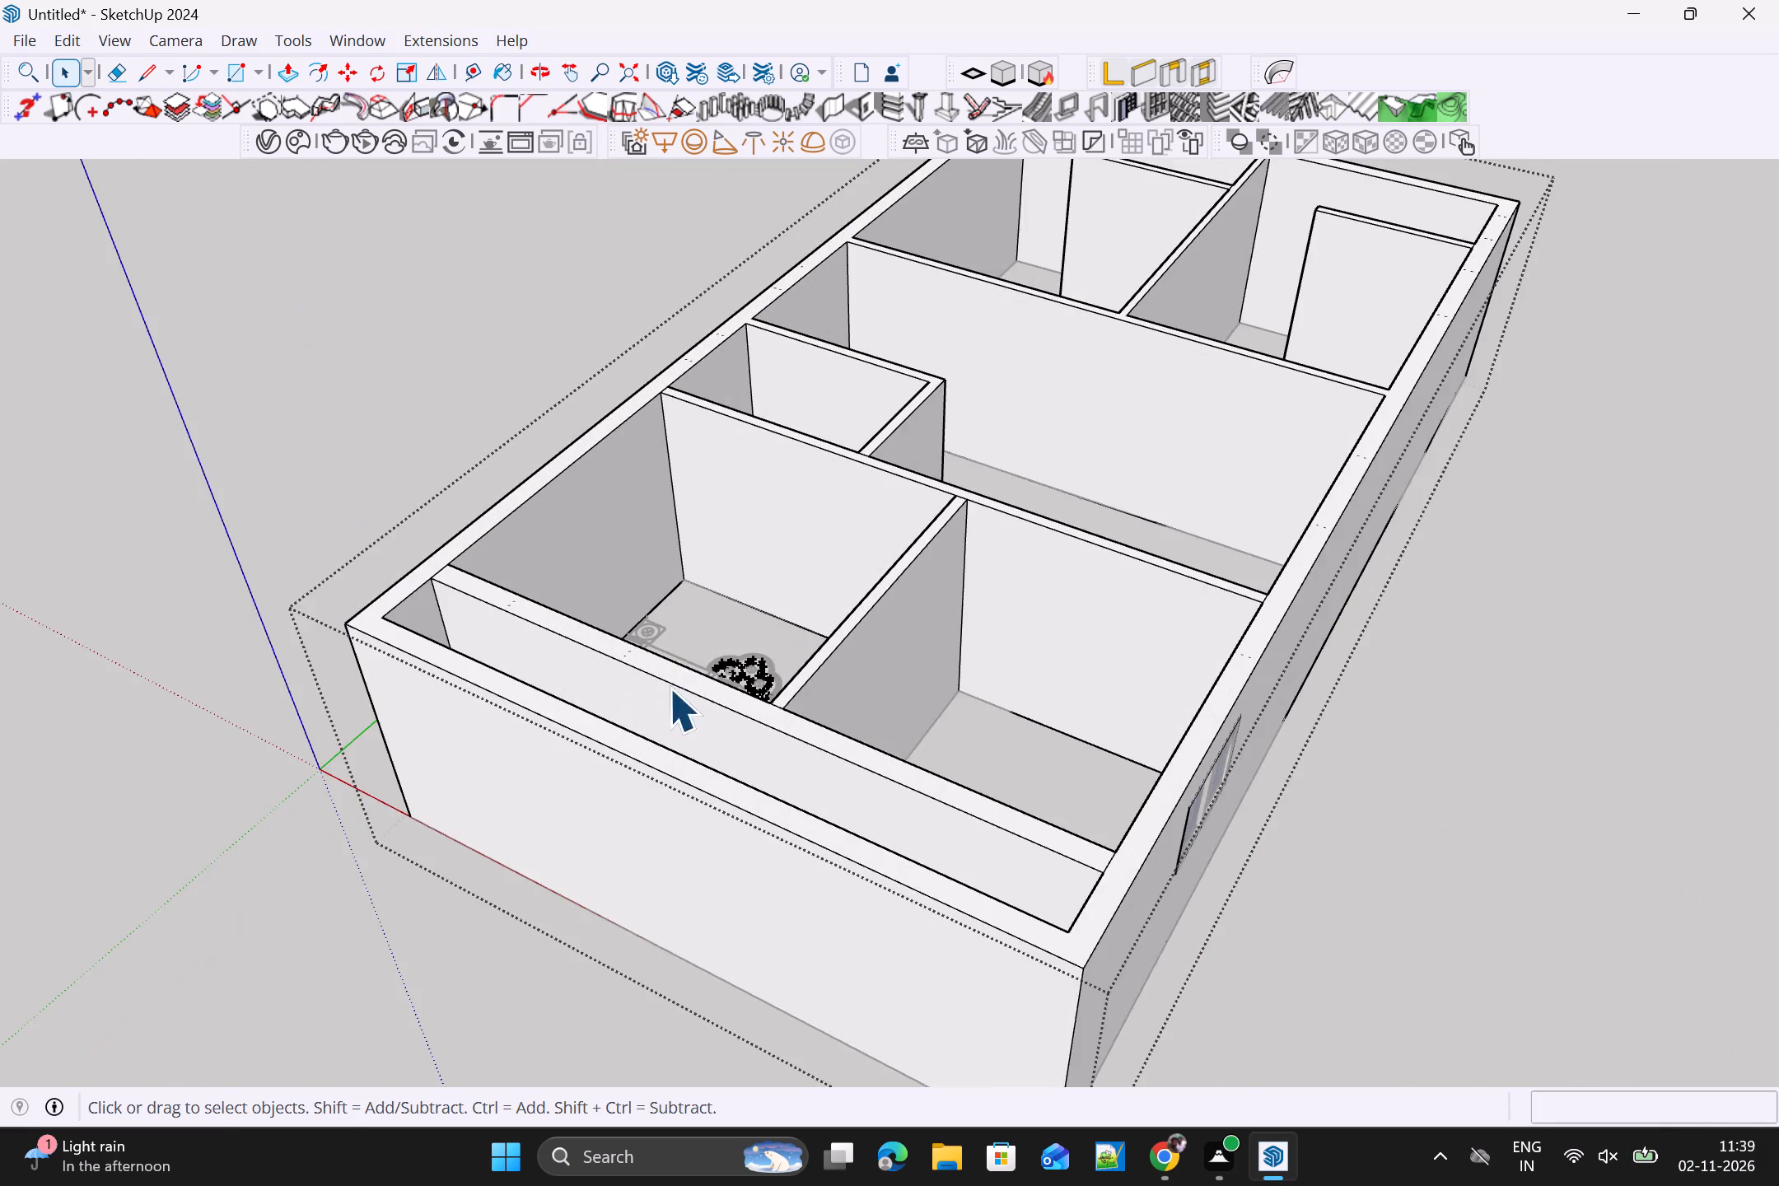
middle_drag(681, 723, 837, 896)
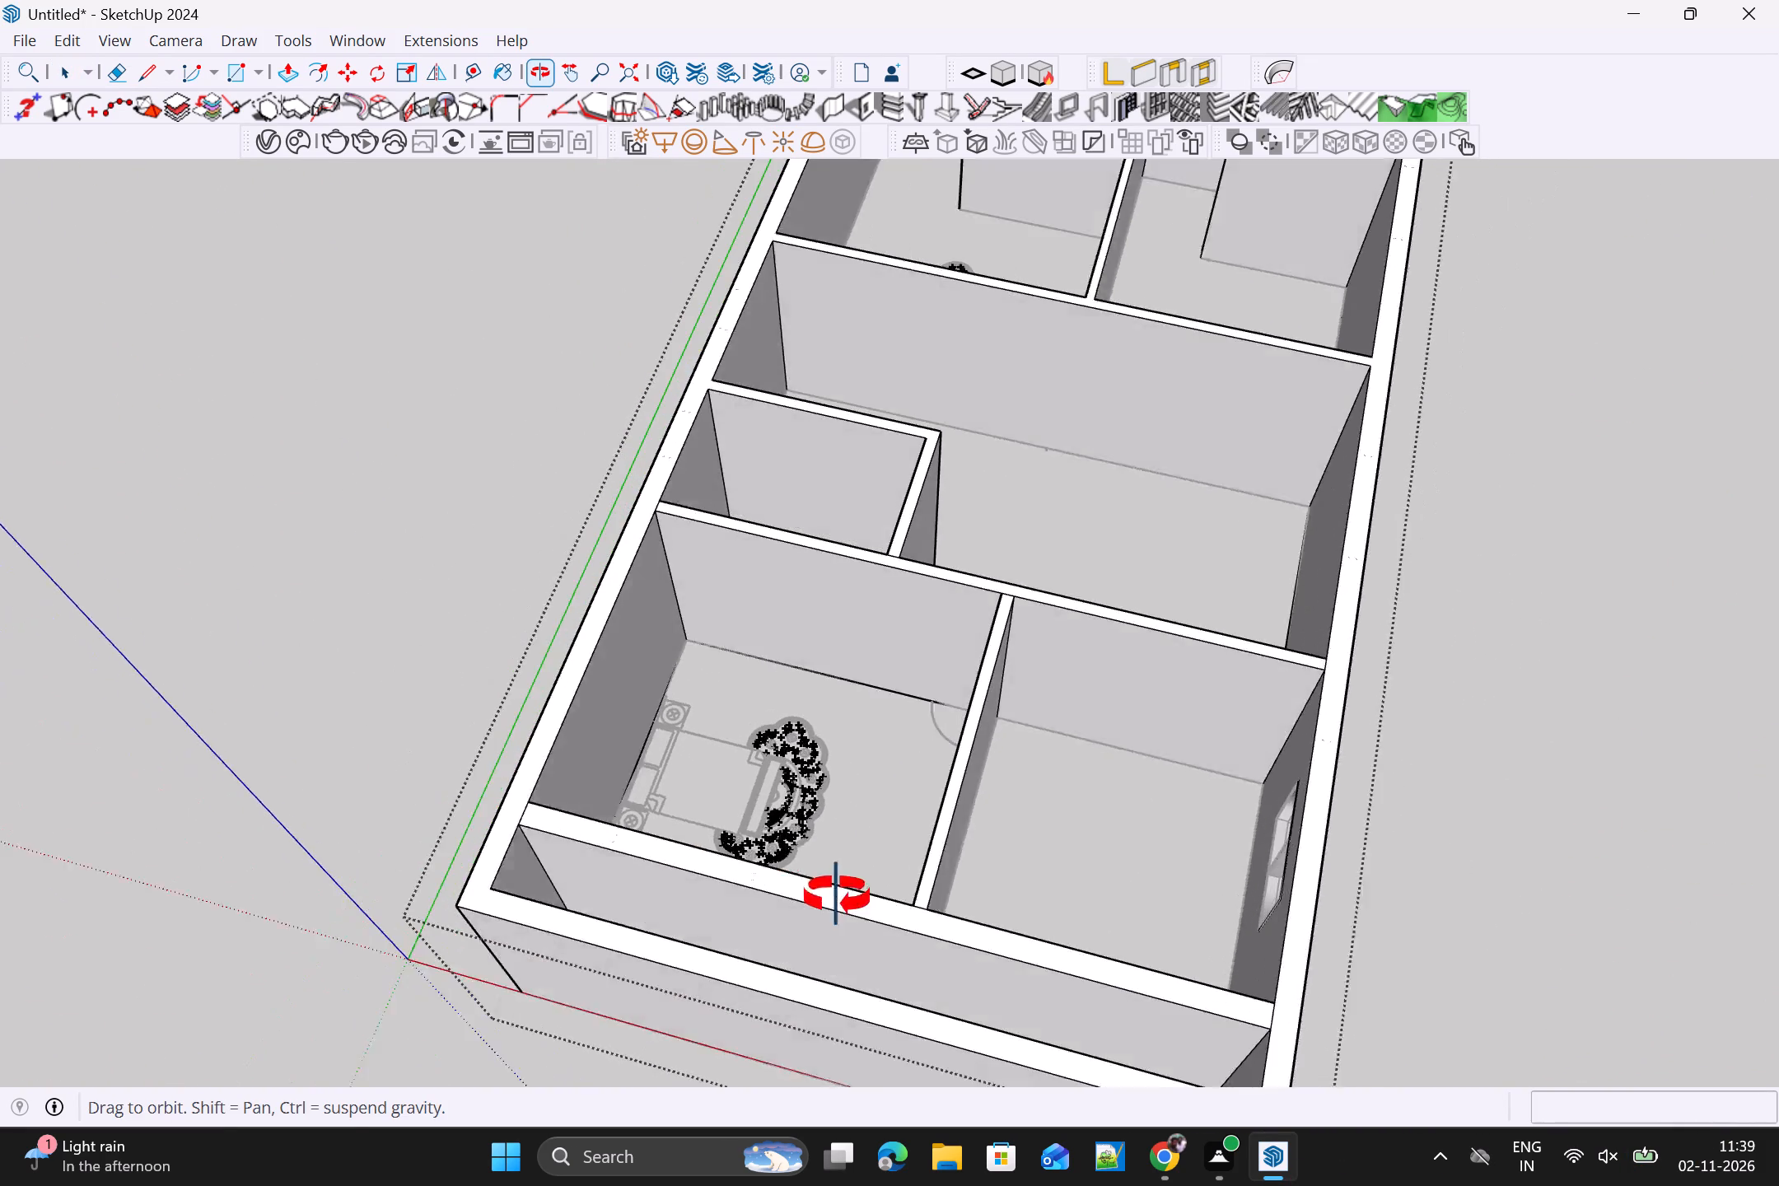
middle_drag(837, 896, 880, 712)
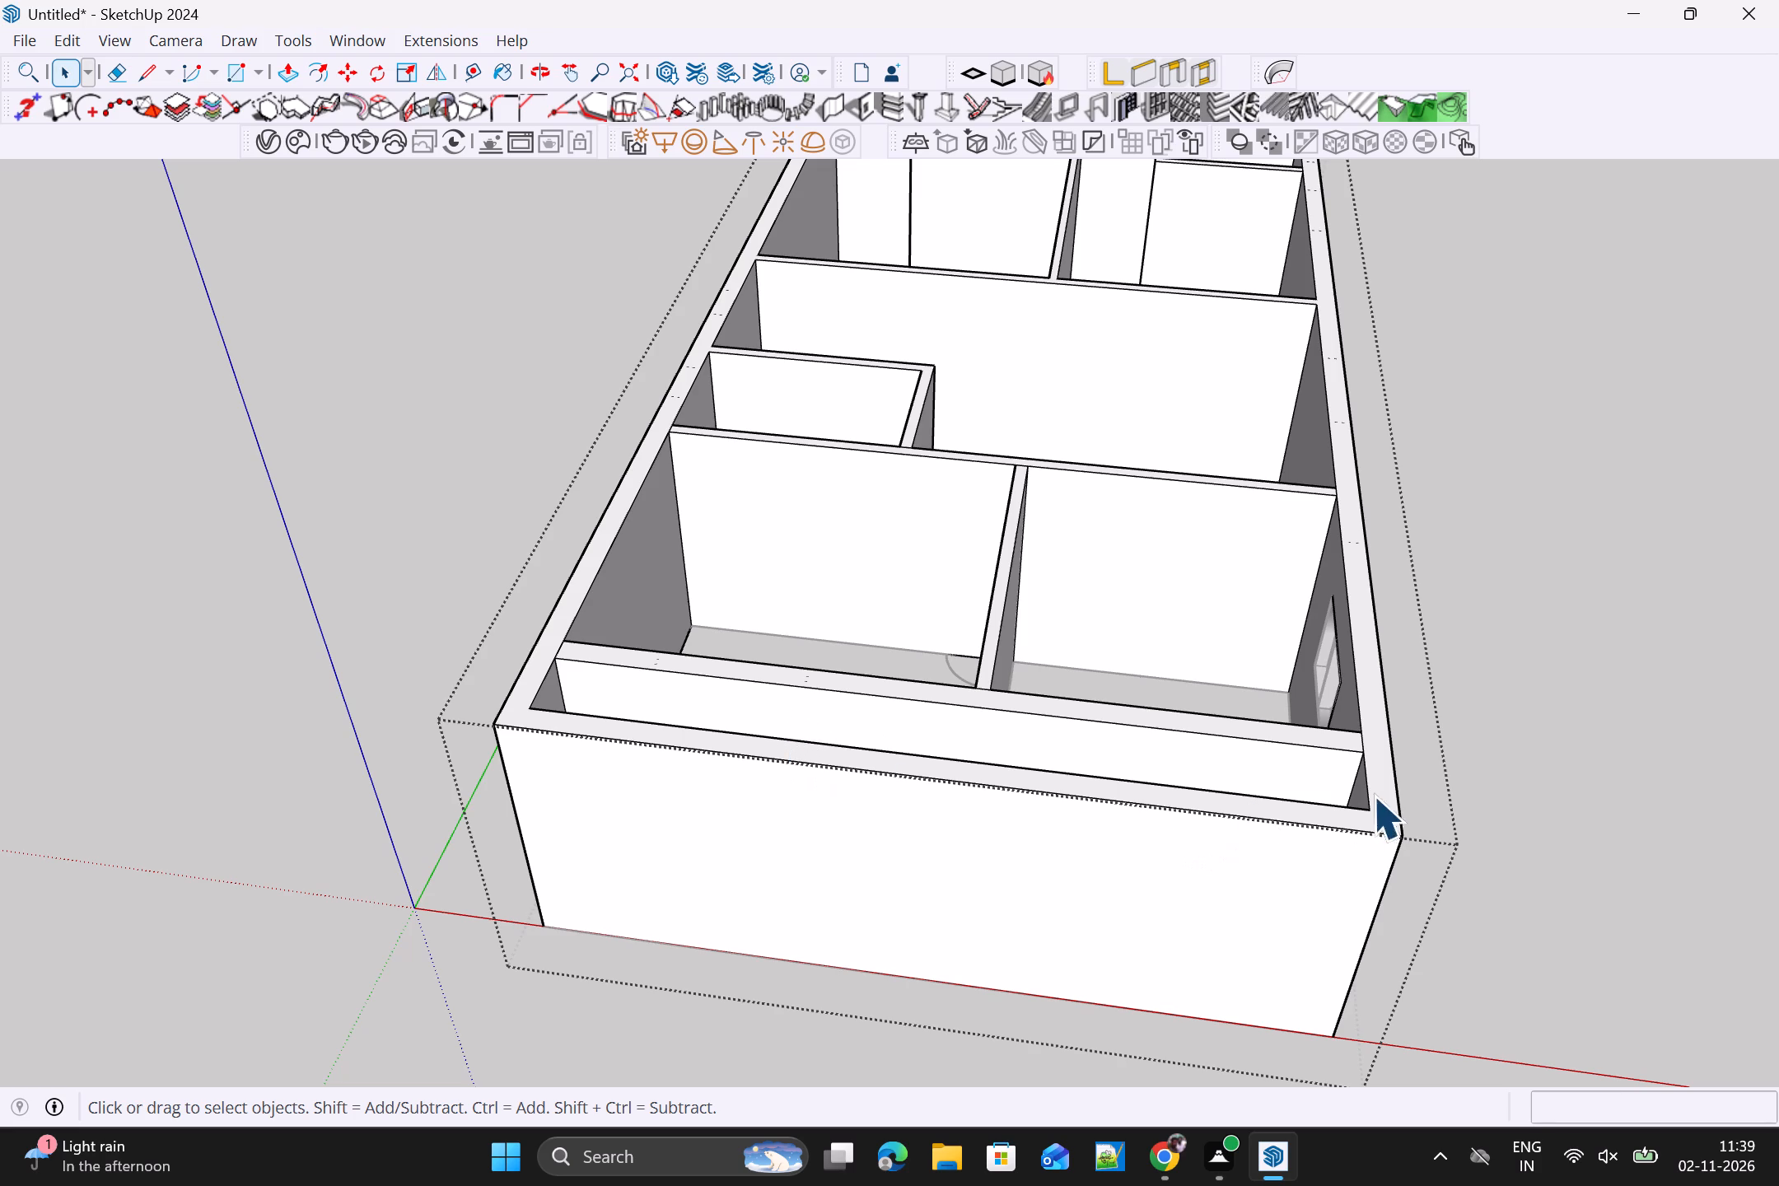
middle_drag(1380, 802, 302, 926)
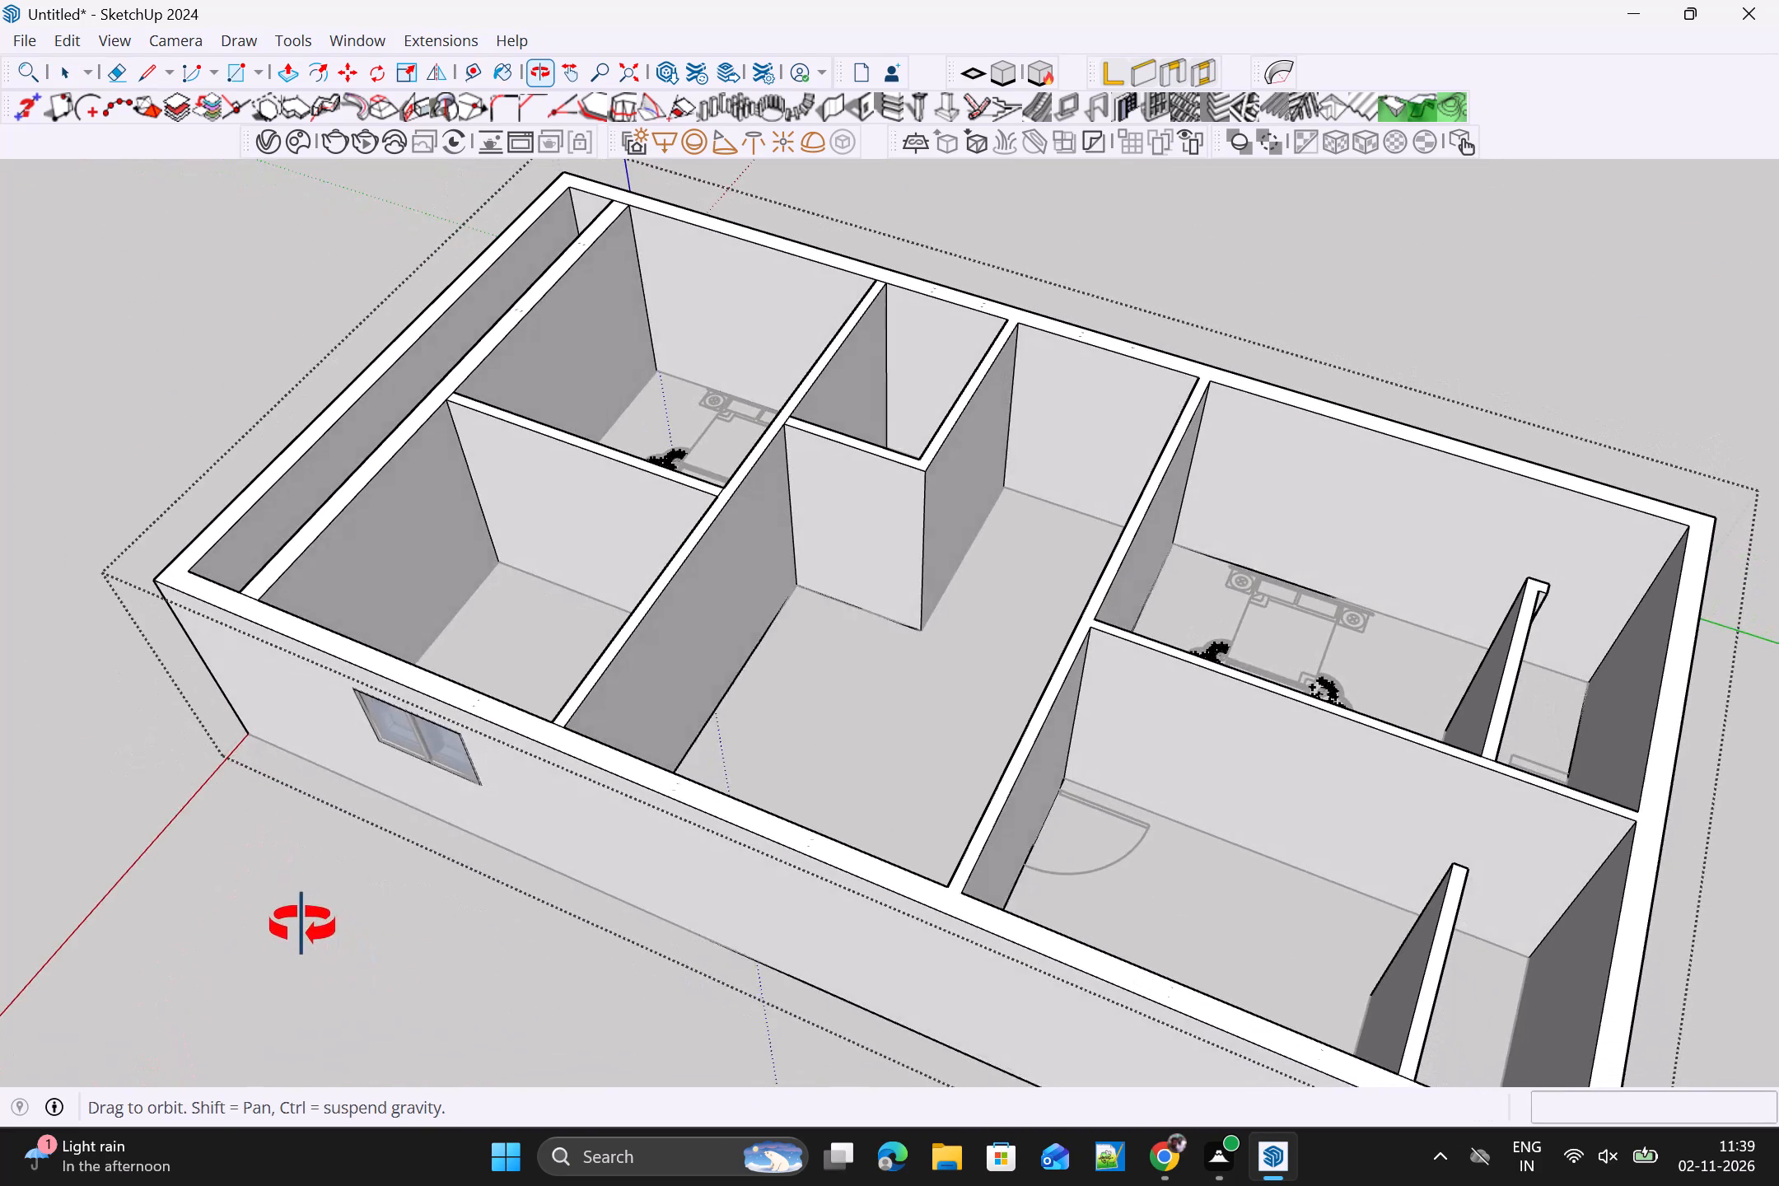
middle_drag(302, 926, 292, 918)
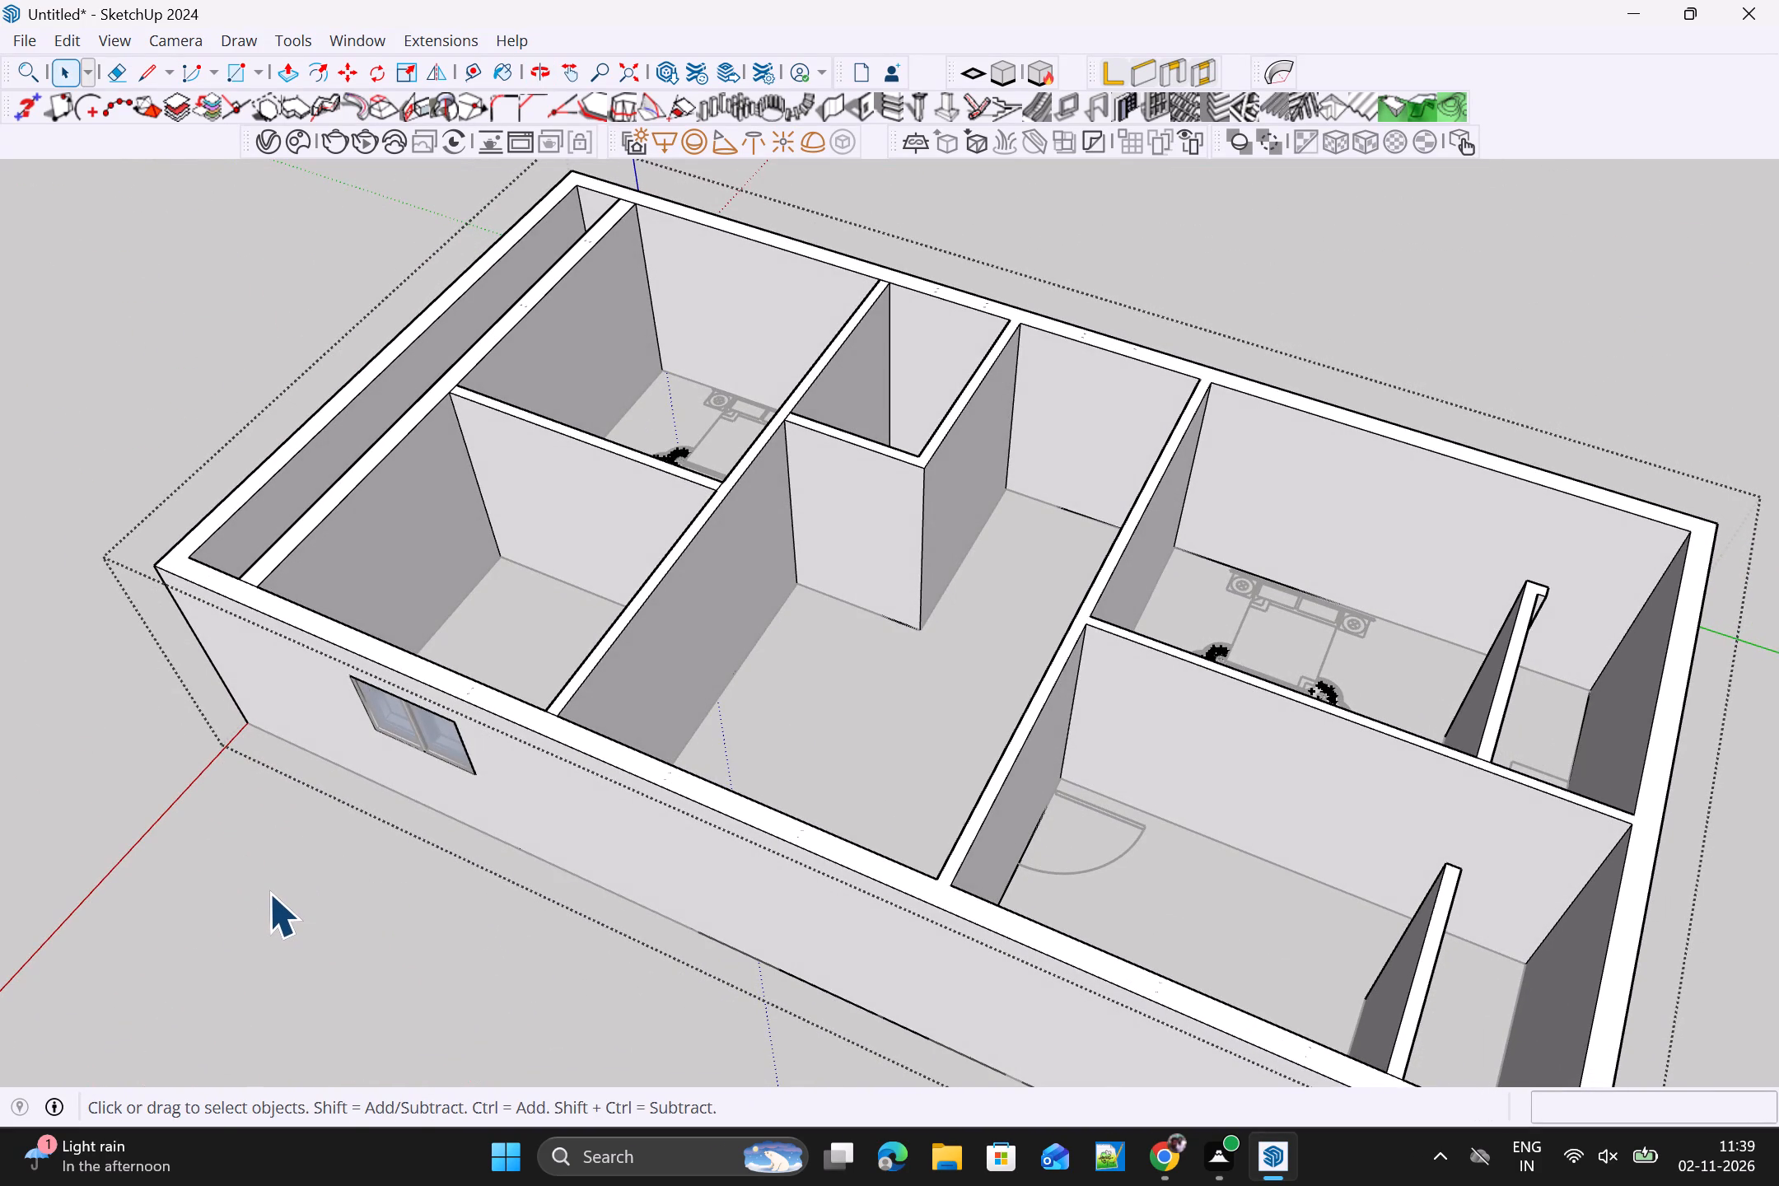
scroll(325, 894, down, 4)
middle_drag(305, 884, 1346, 830)
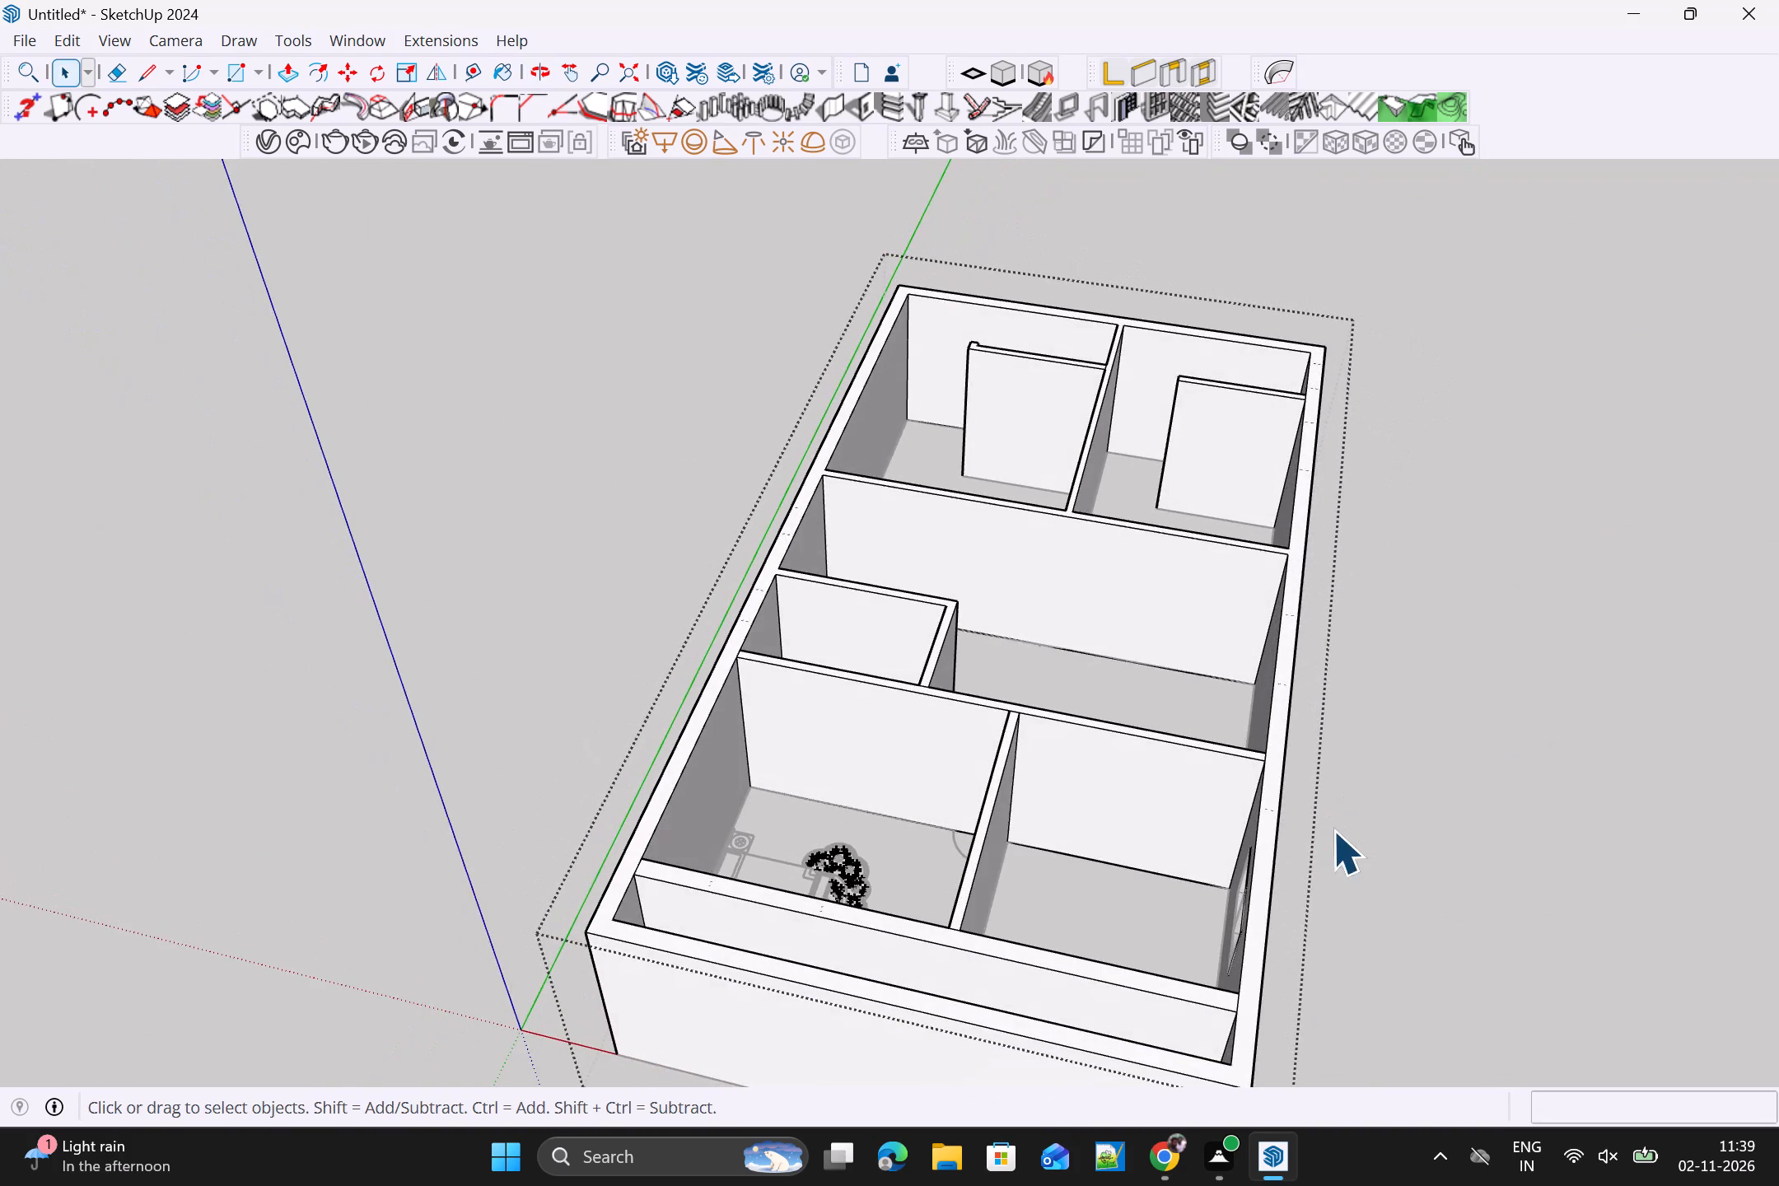
scroll(1301, 827, down, 4)
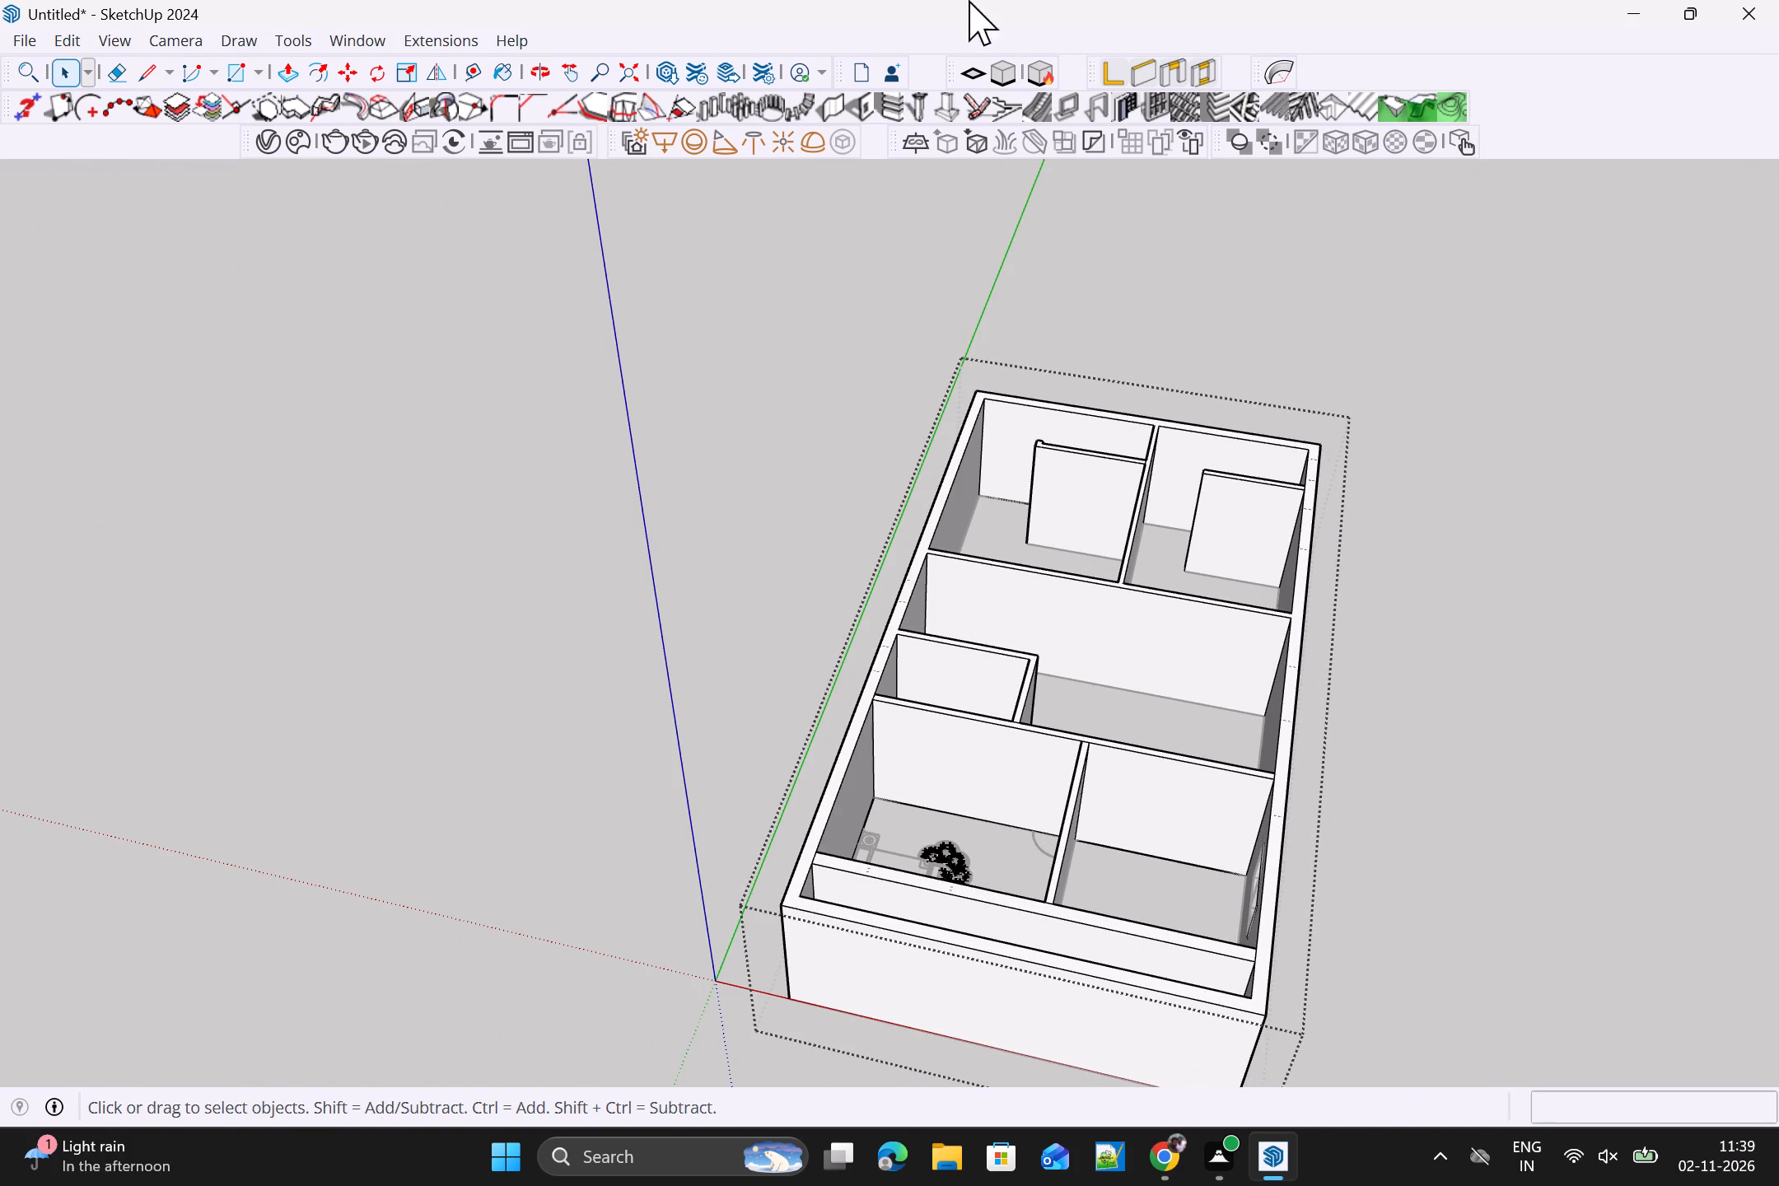
drag(1384, 630, 1375, 630)
drag(1375, 630, 1778, 641)
shift+middle_drag(1060, 645, 823, 508)
middle_drag(920, 683, 912, 846)
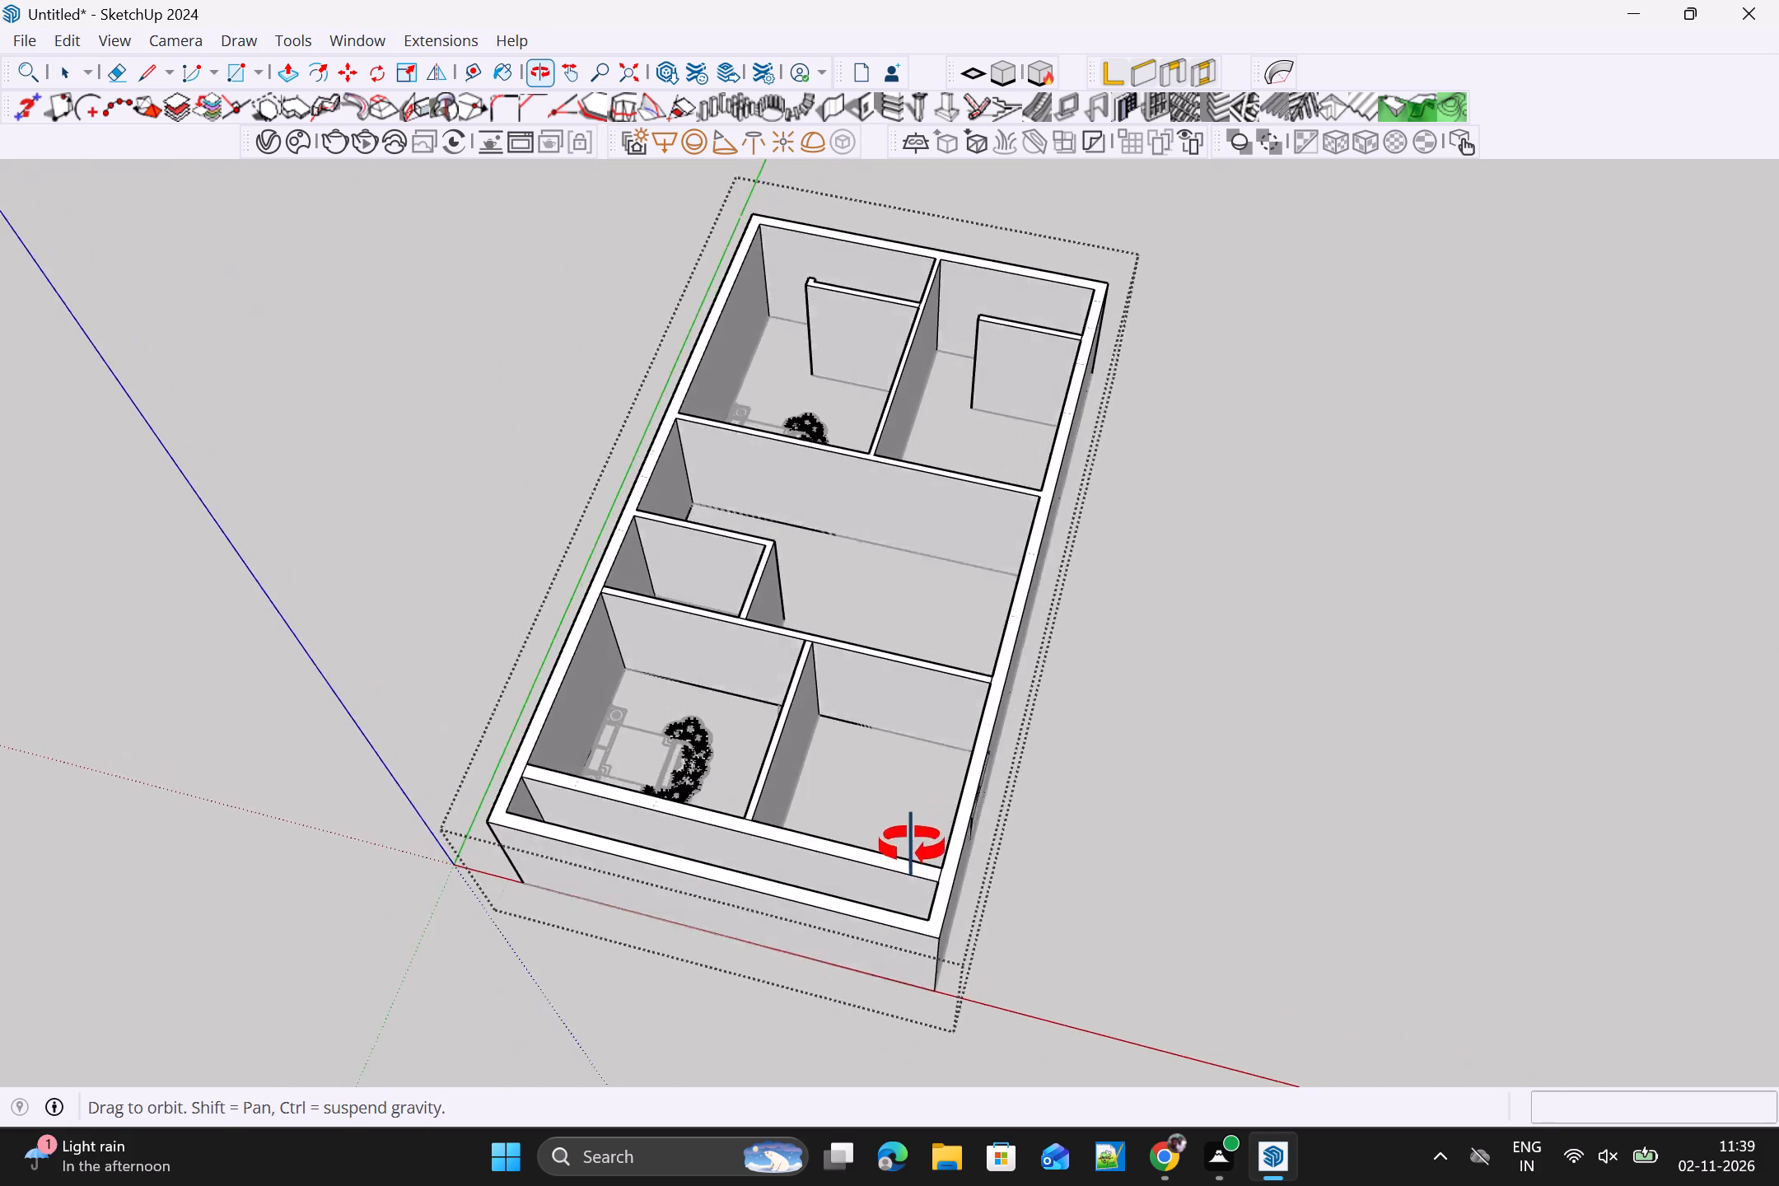
middle_drag(912, 846, 268, 491)
Using MajWindow, add a Type B window, 36" high with a 51" floor gap, about 4' 3" wide, mid-length in the long outer wall.
click(953, 788)
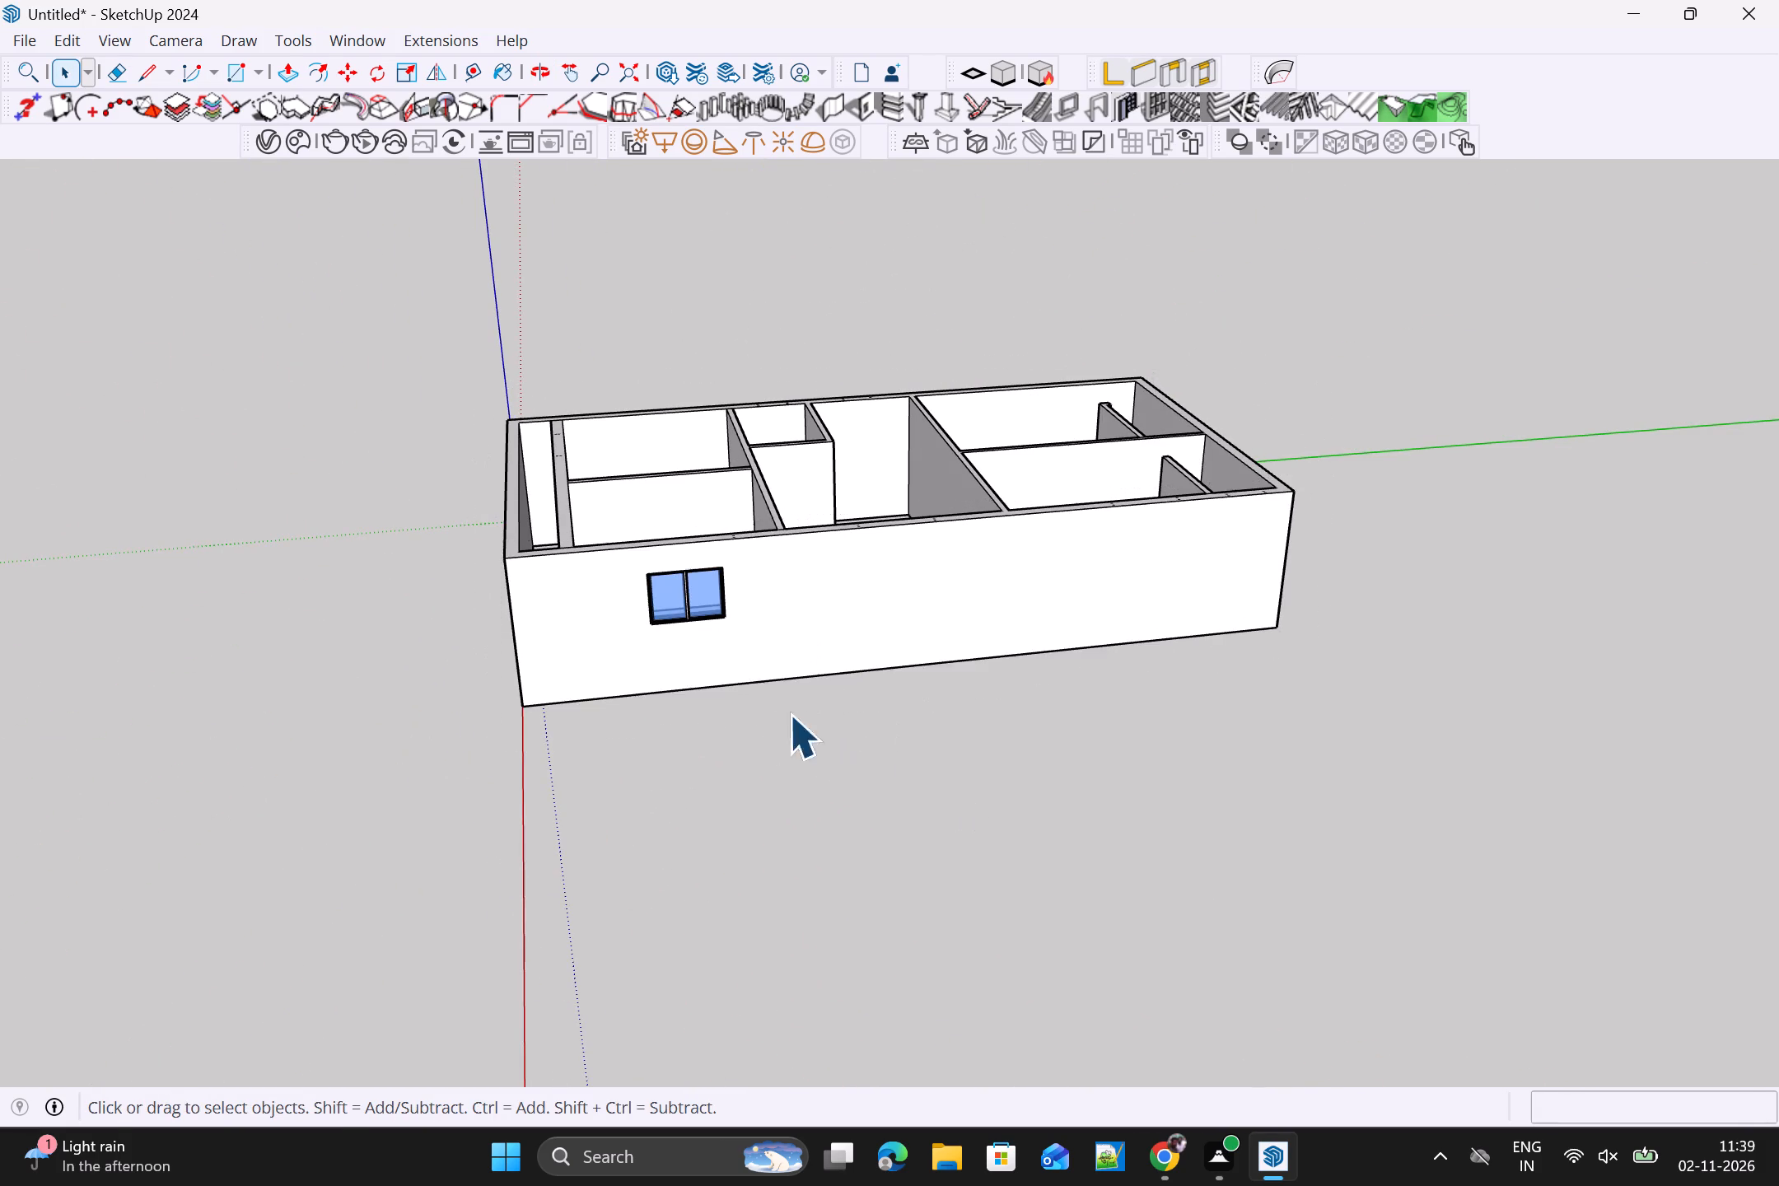
scroll(756, 630, up, 8)
middle_drag(845, 605, 691, 714)
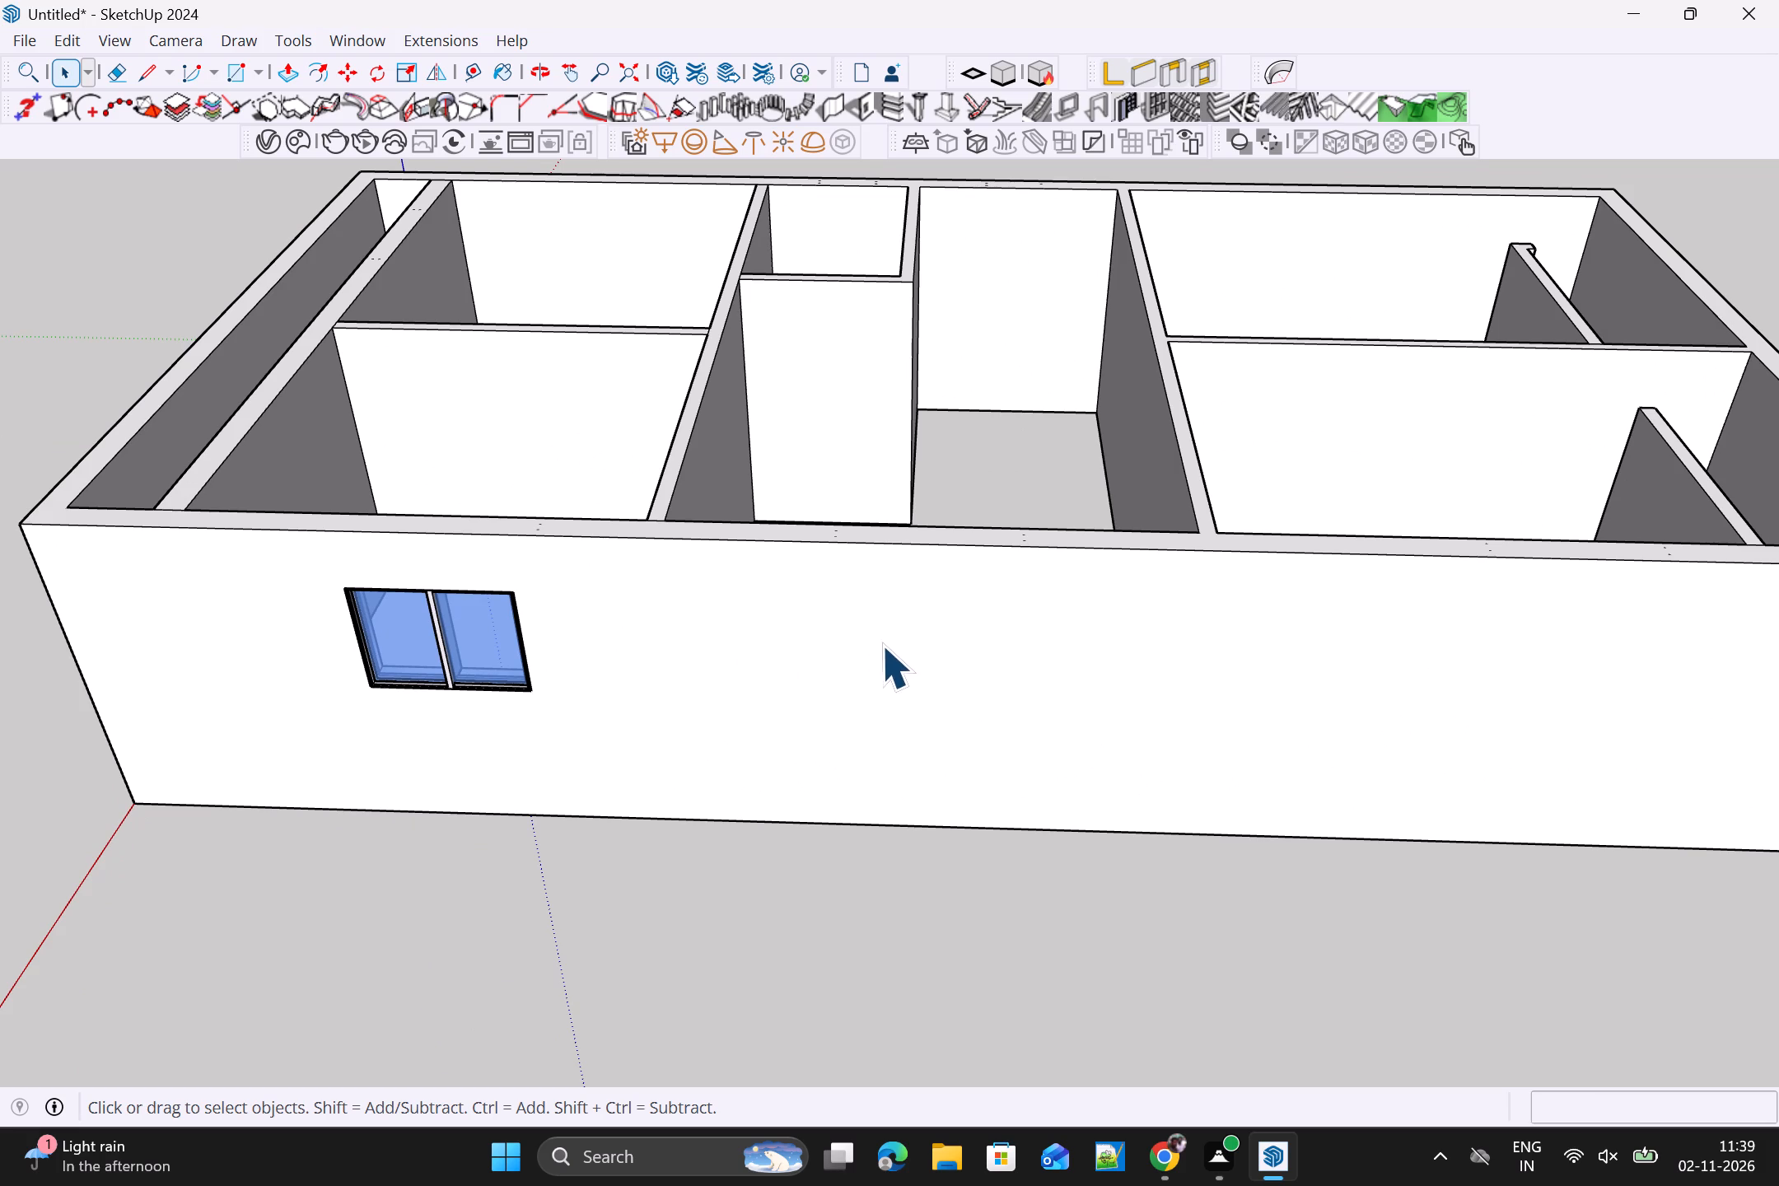
click(879, 643)
click(860, 643)
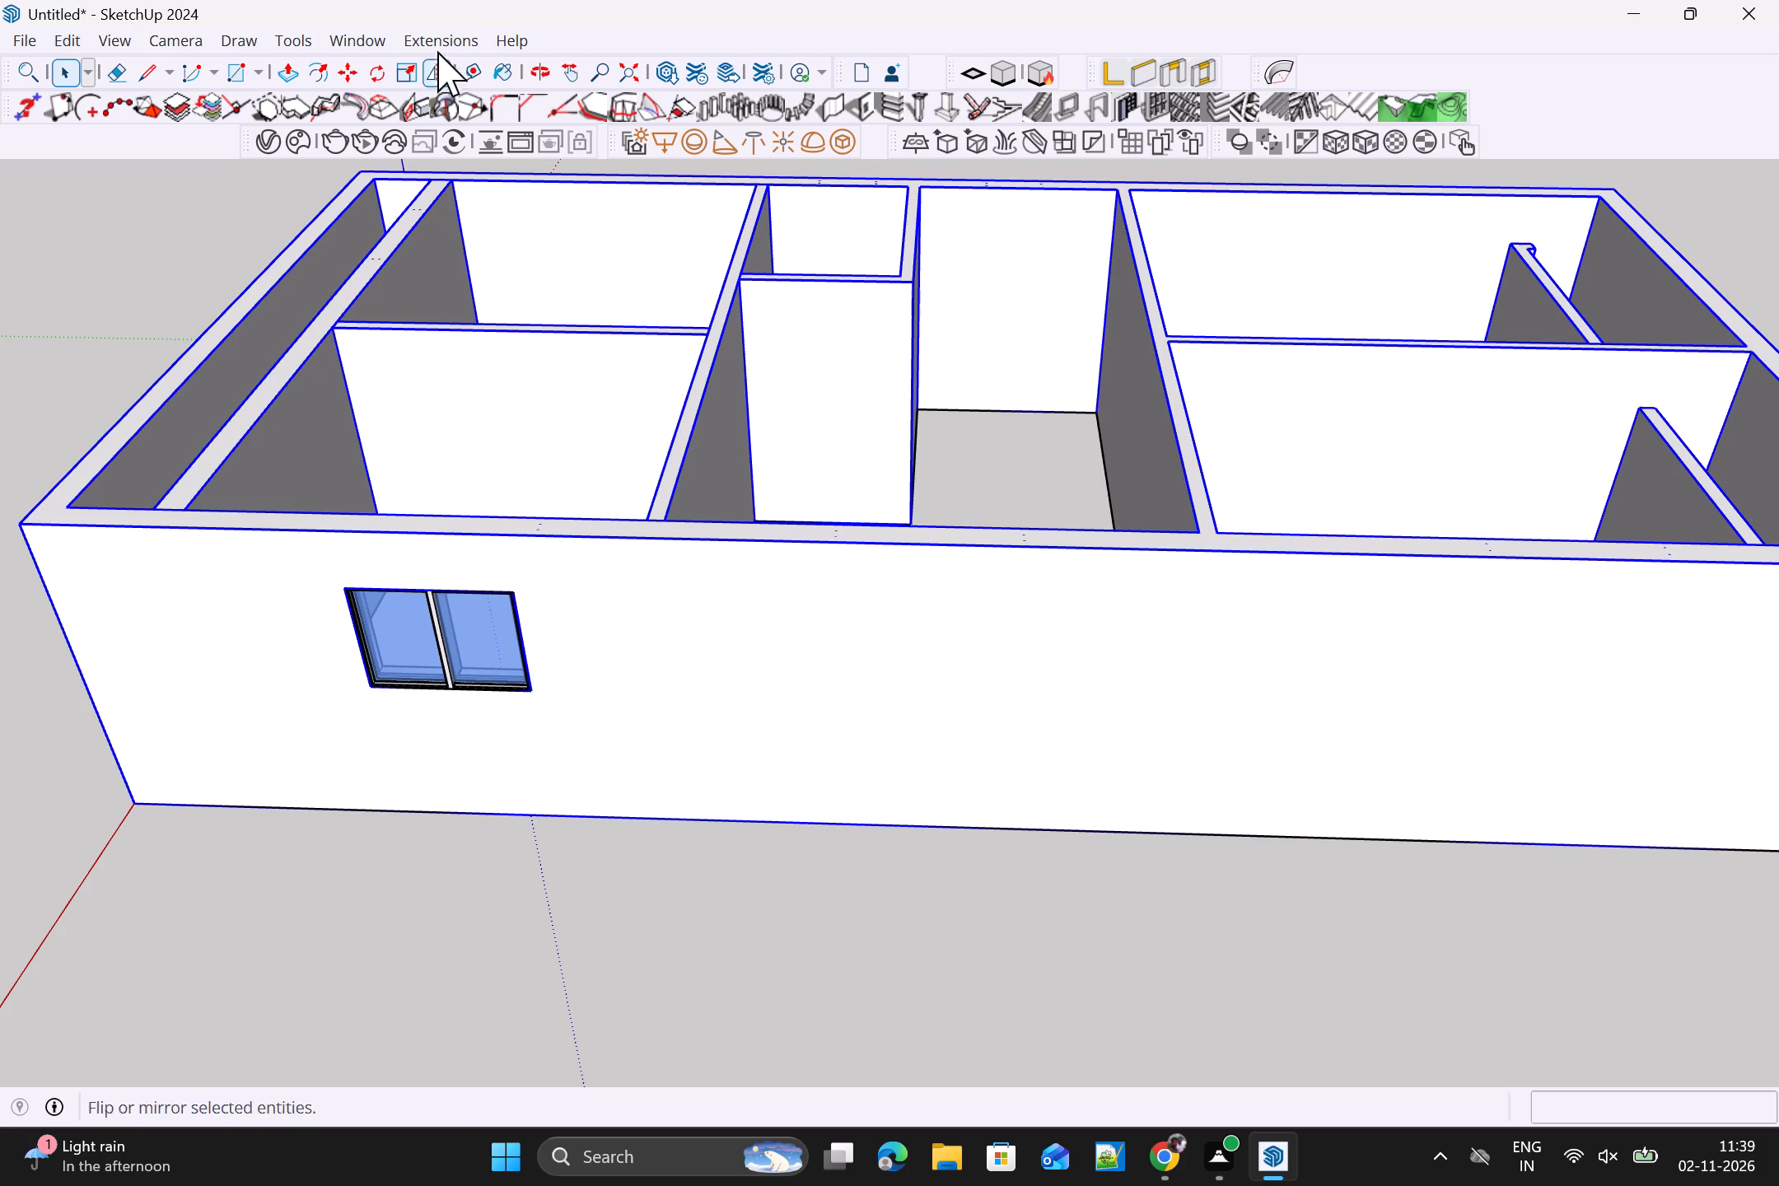
drag(434, 29, 446, 40)
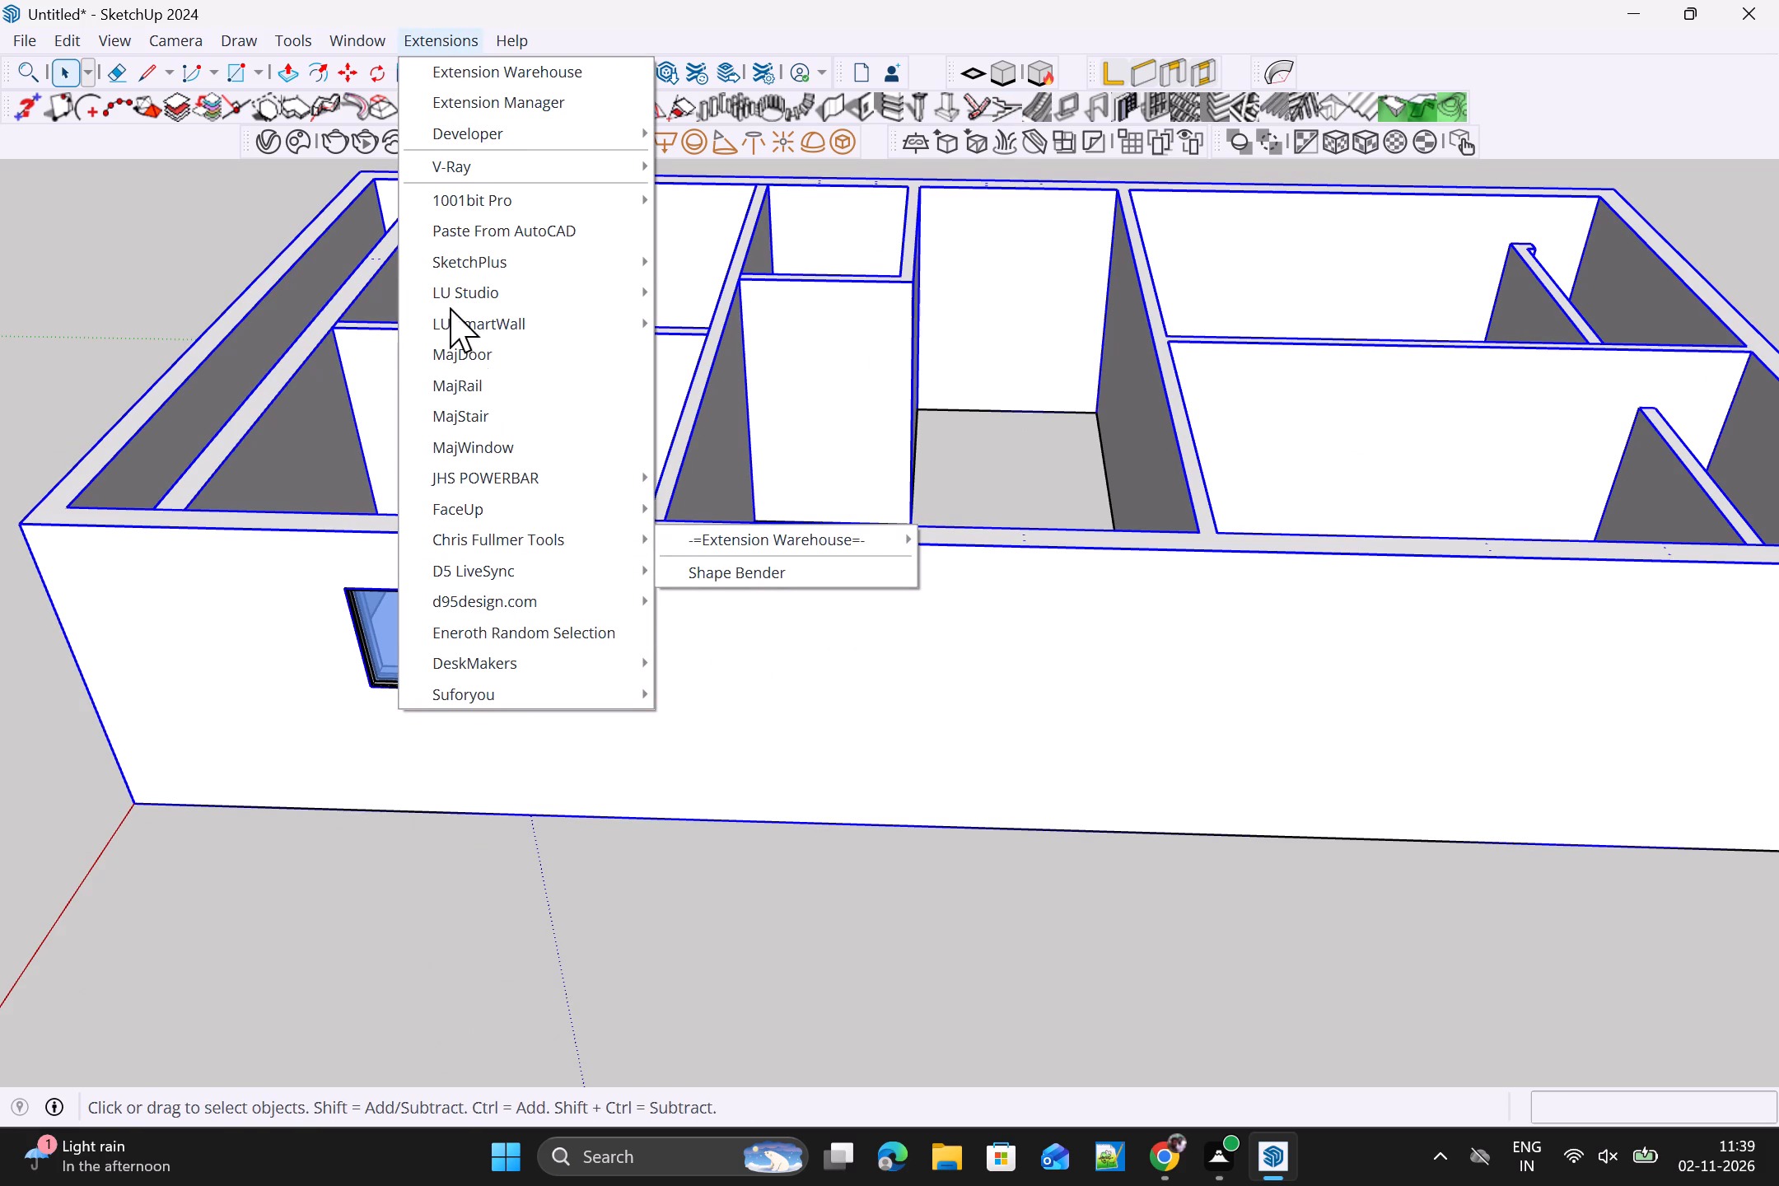
click(455, 451)
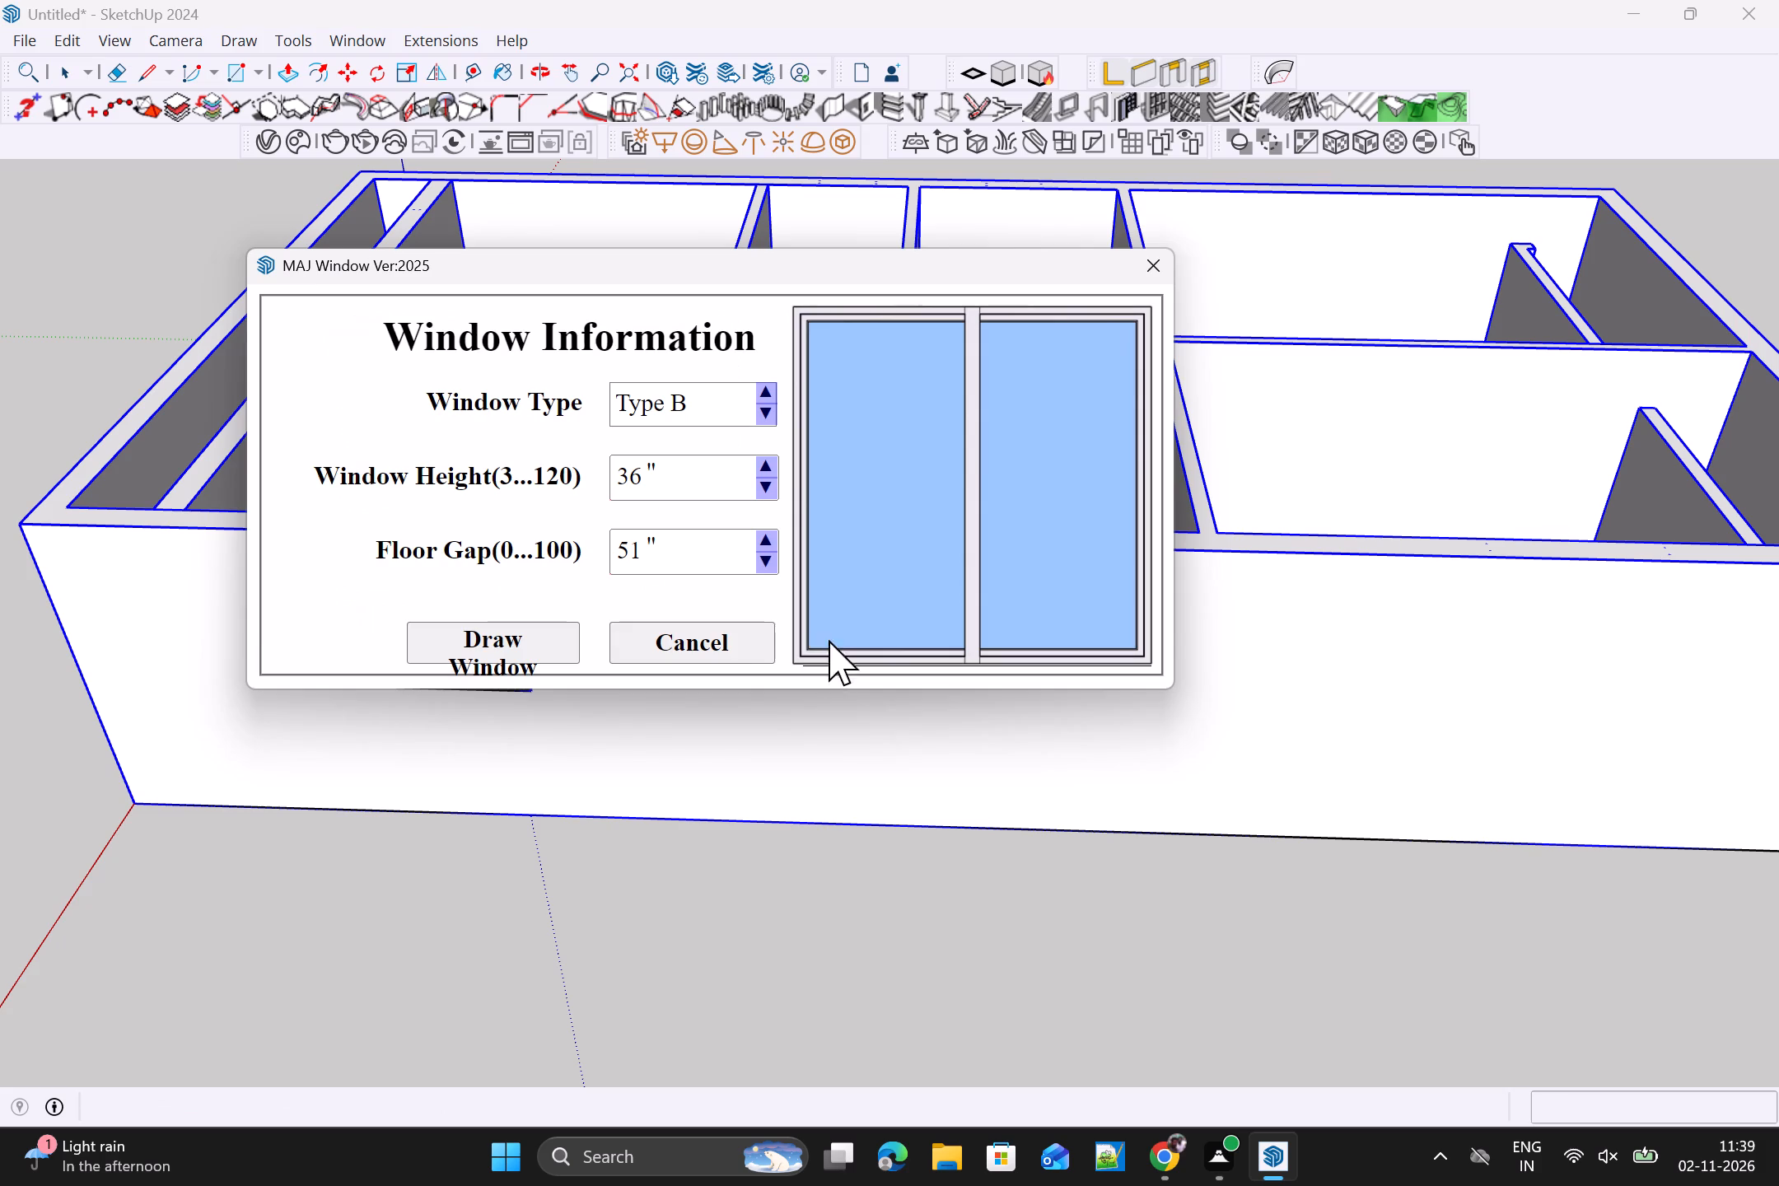
click(422, 638)
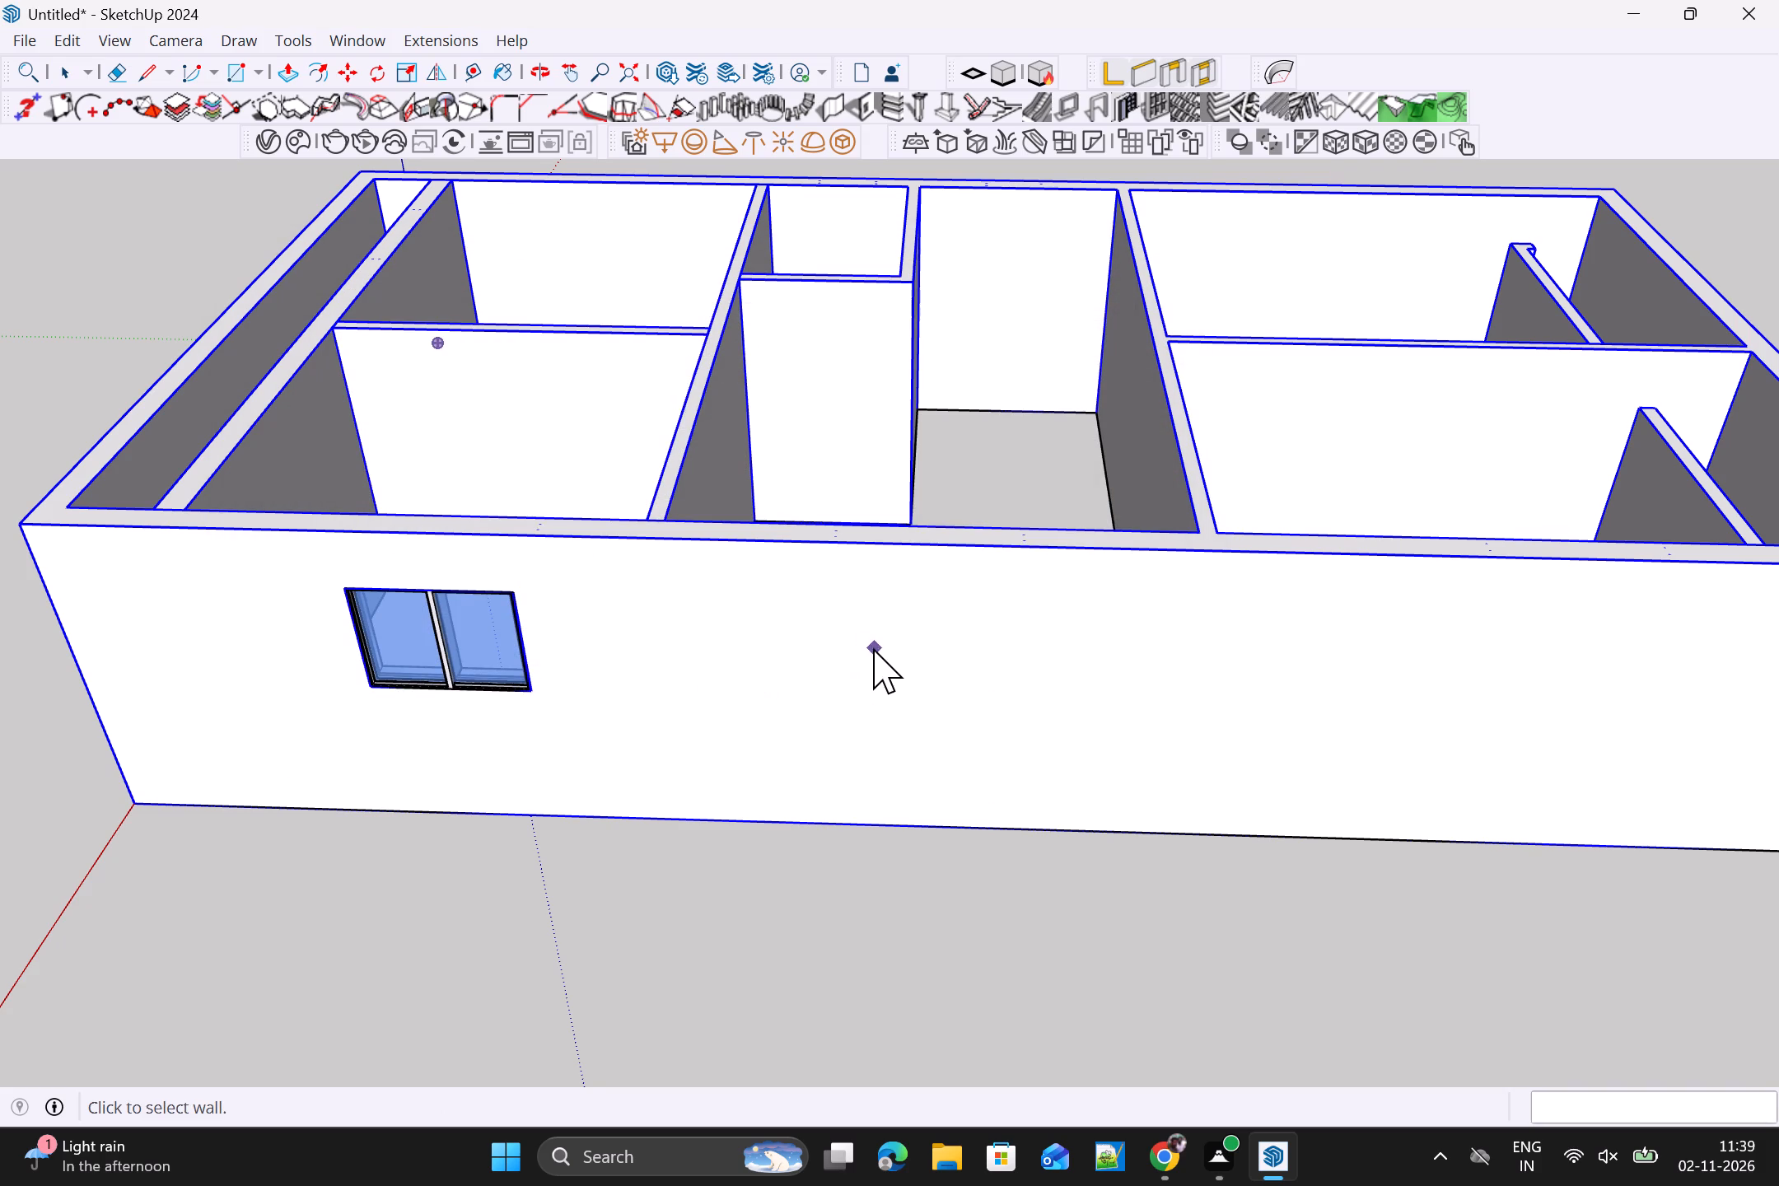
middle_drag(871, 659, 1245, 1032)
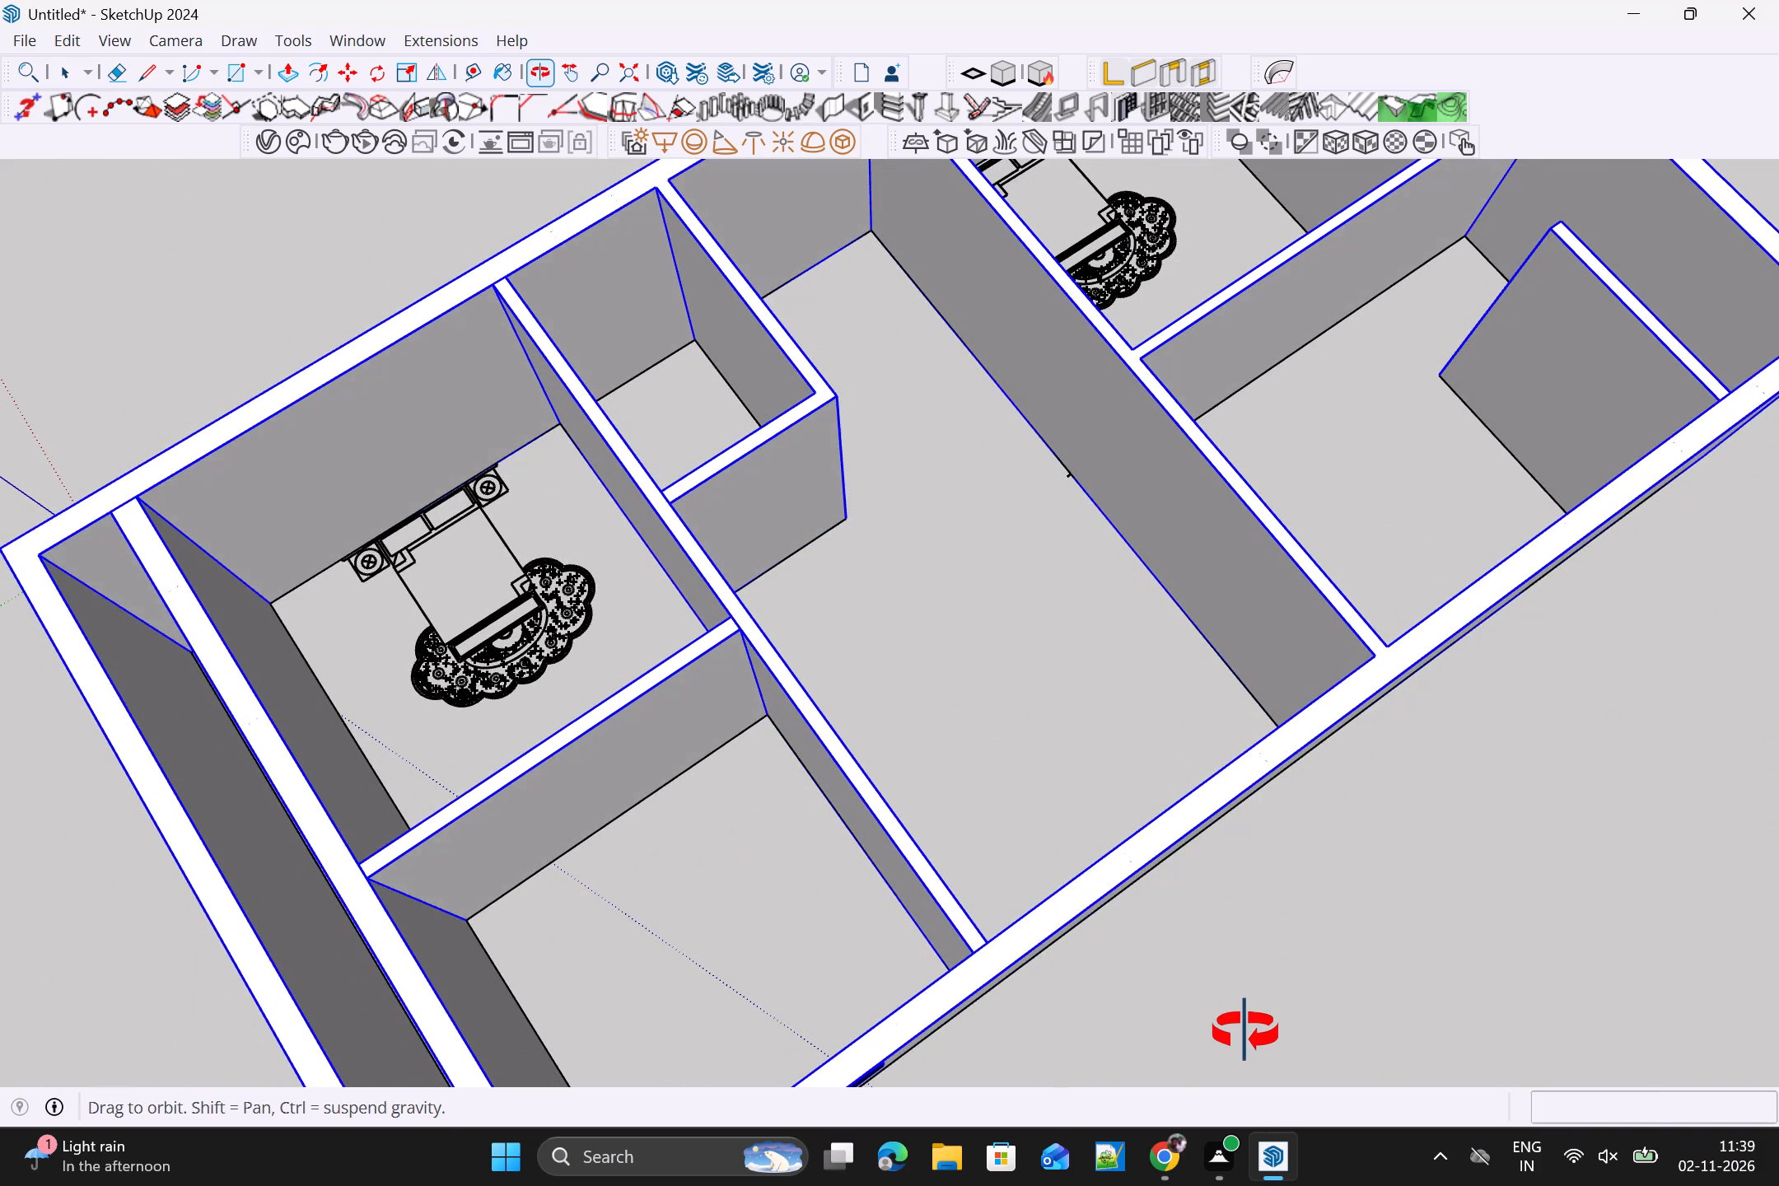
middle_drag(1245, 1032, 932, 561)
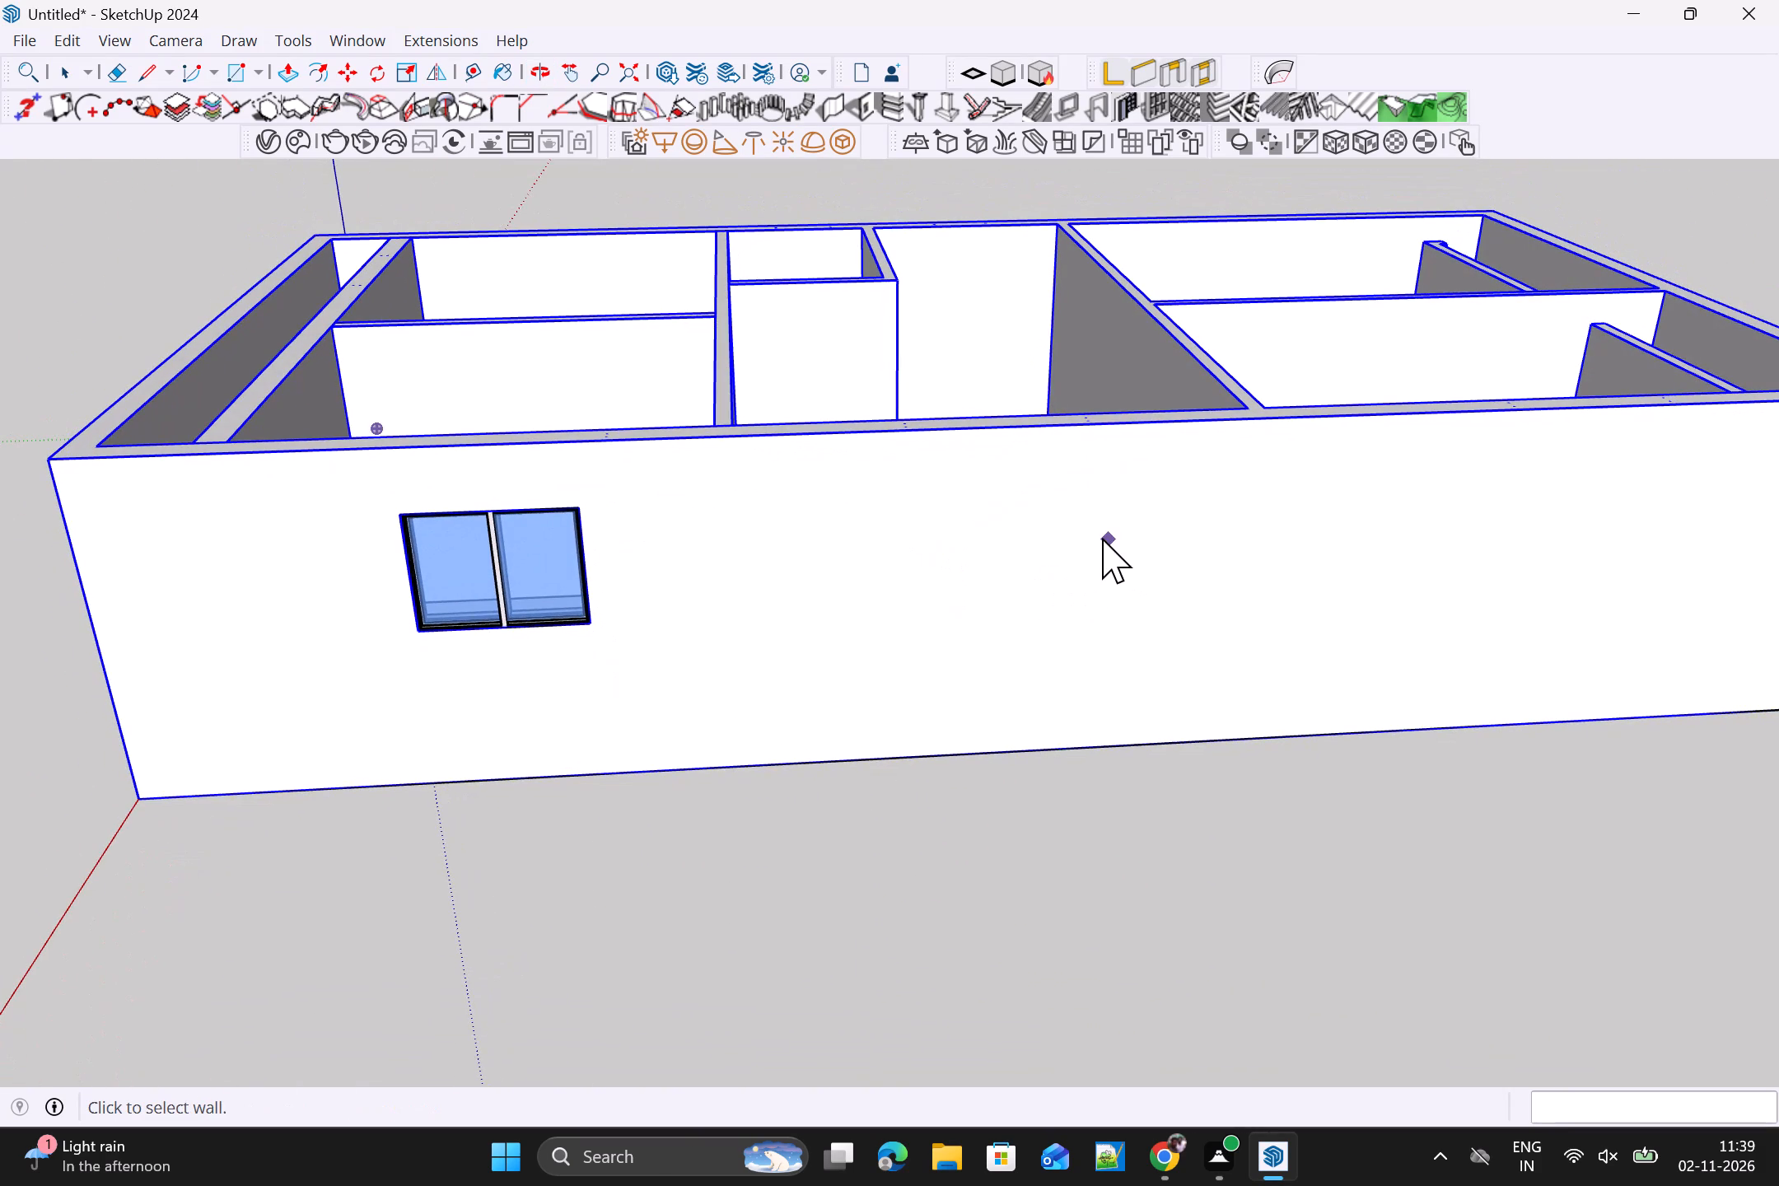
click(1102, 538)
click(945, 549)
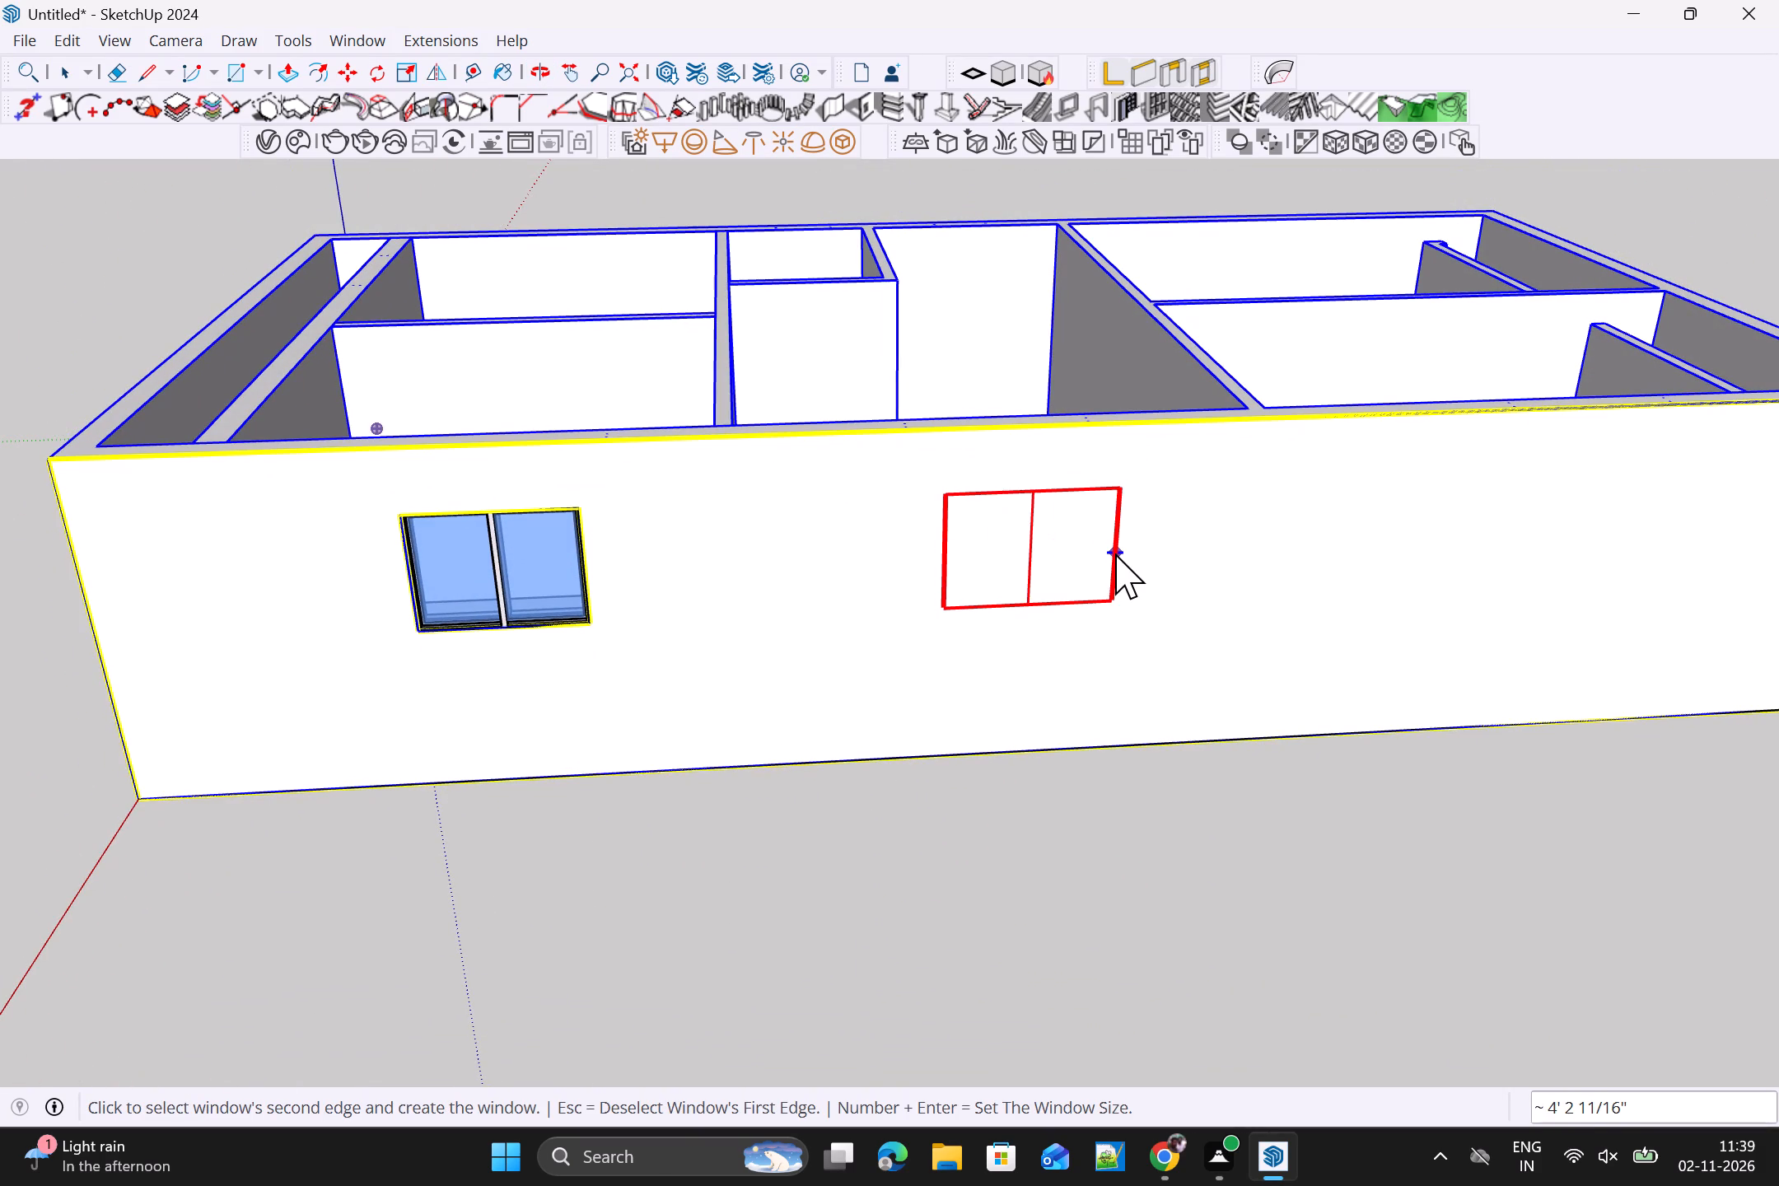
click(1115, 553)
Add a third two-pane window of the same type in the same outer wall, at the end room with the short partition.
middle_drag(1372, 564, 912, 634)
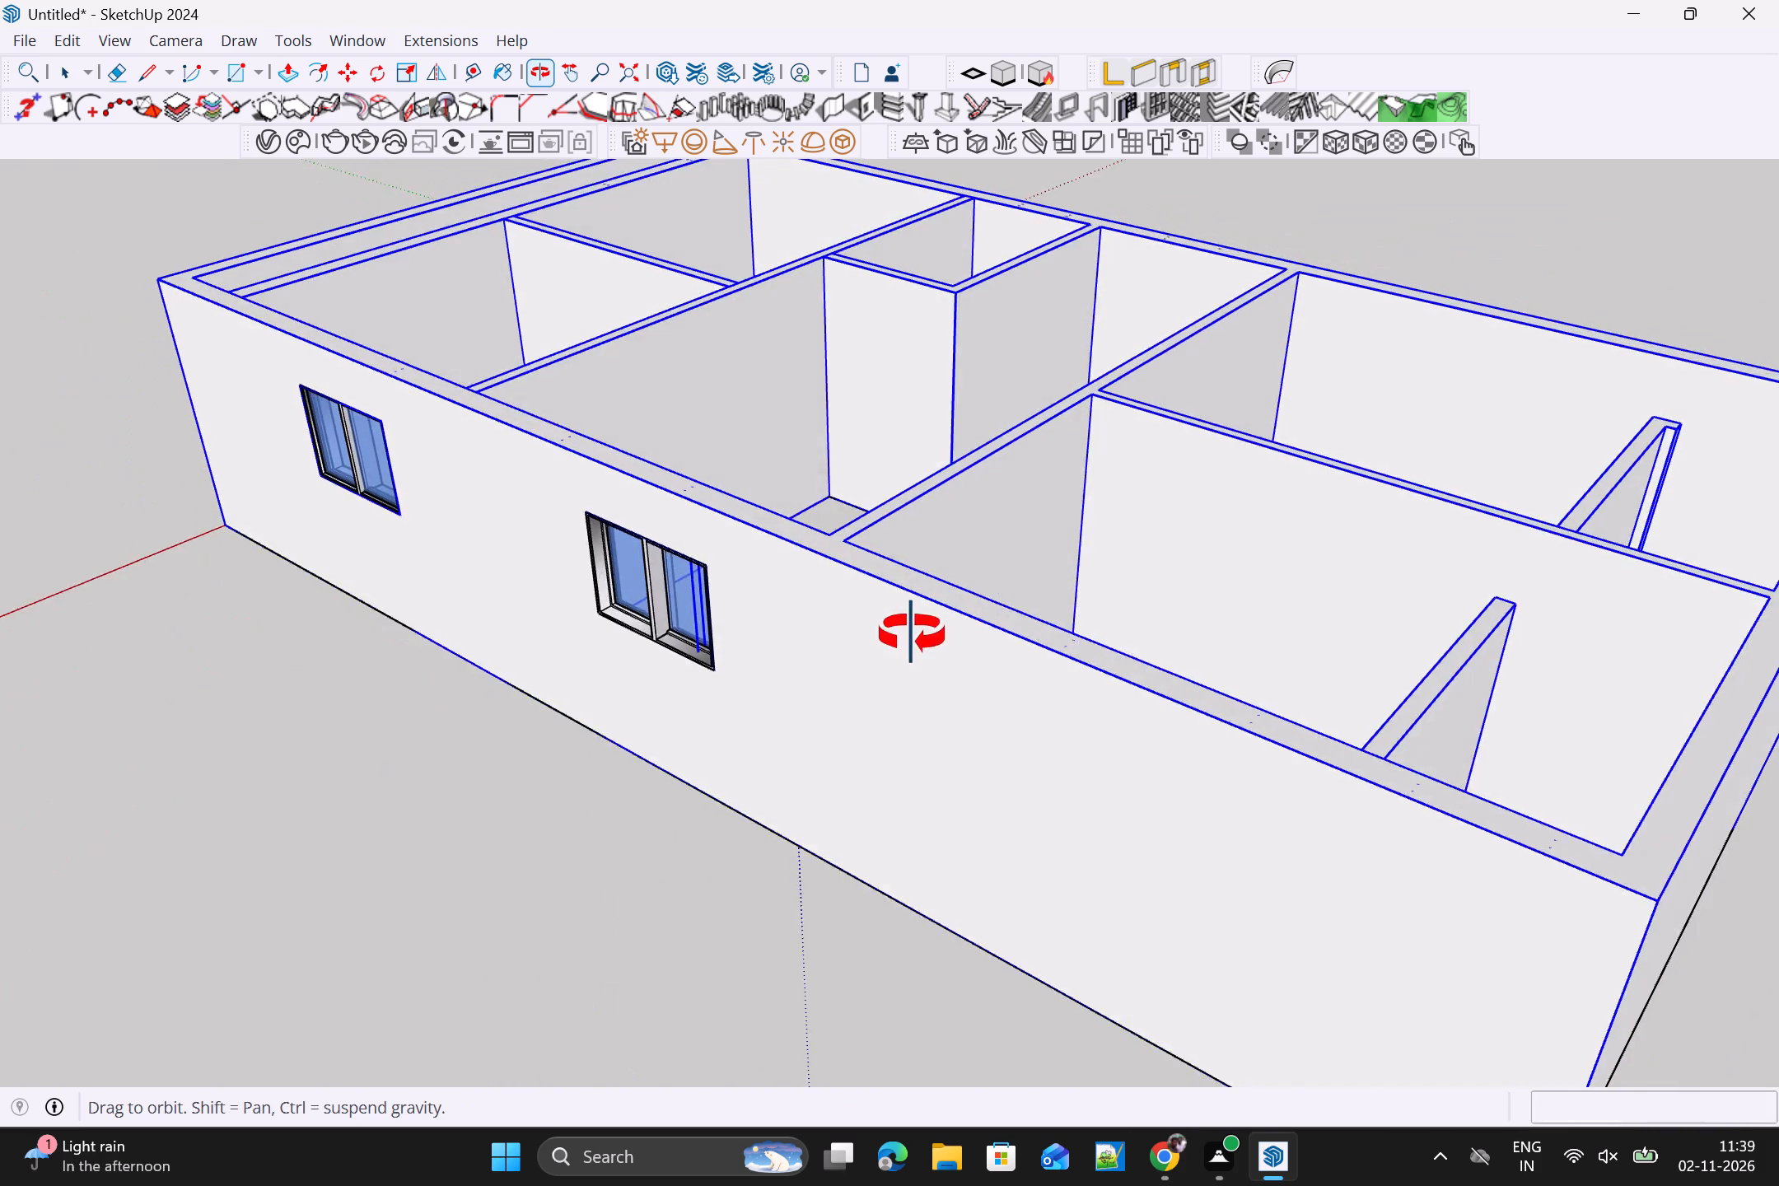
middle_drag(912, 634, 1168, 910)
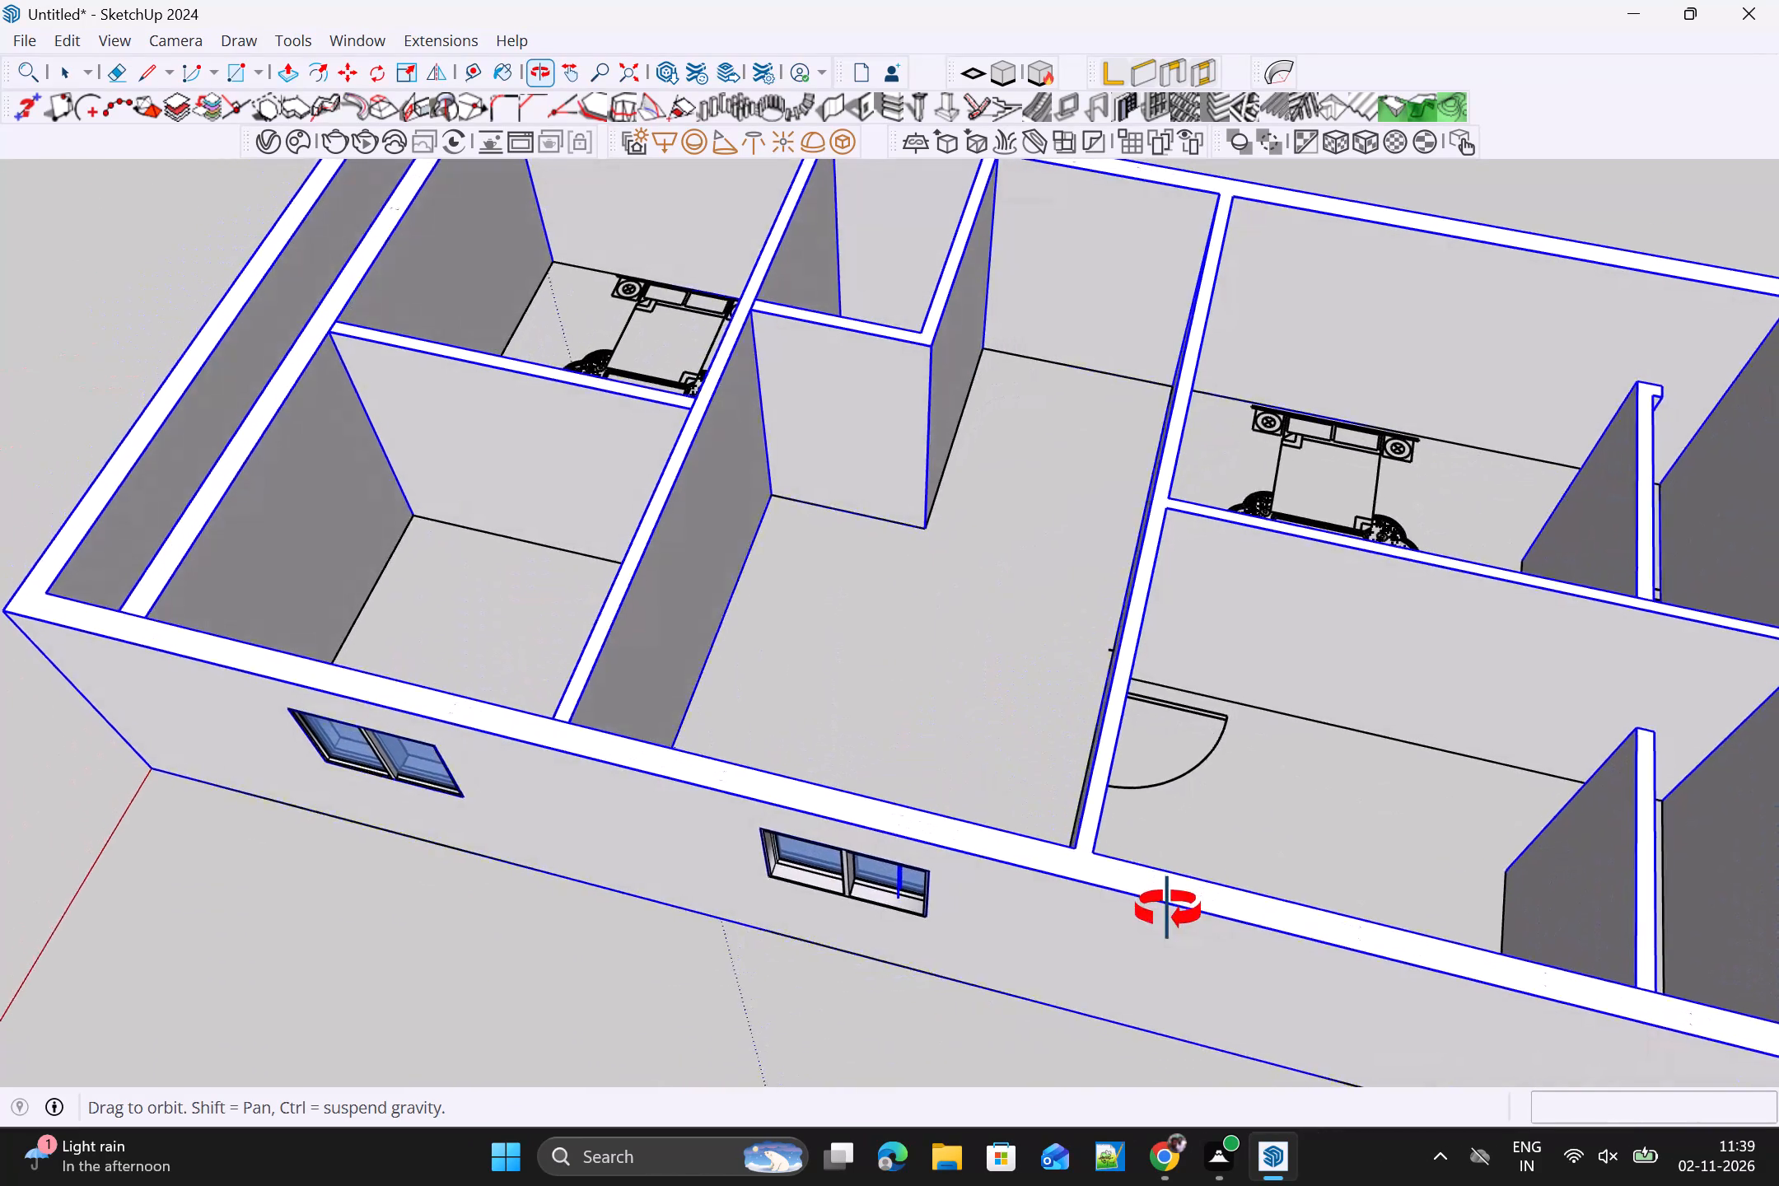
middle_drag(1168, 910, 1259, 587)
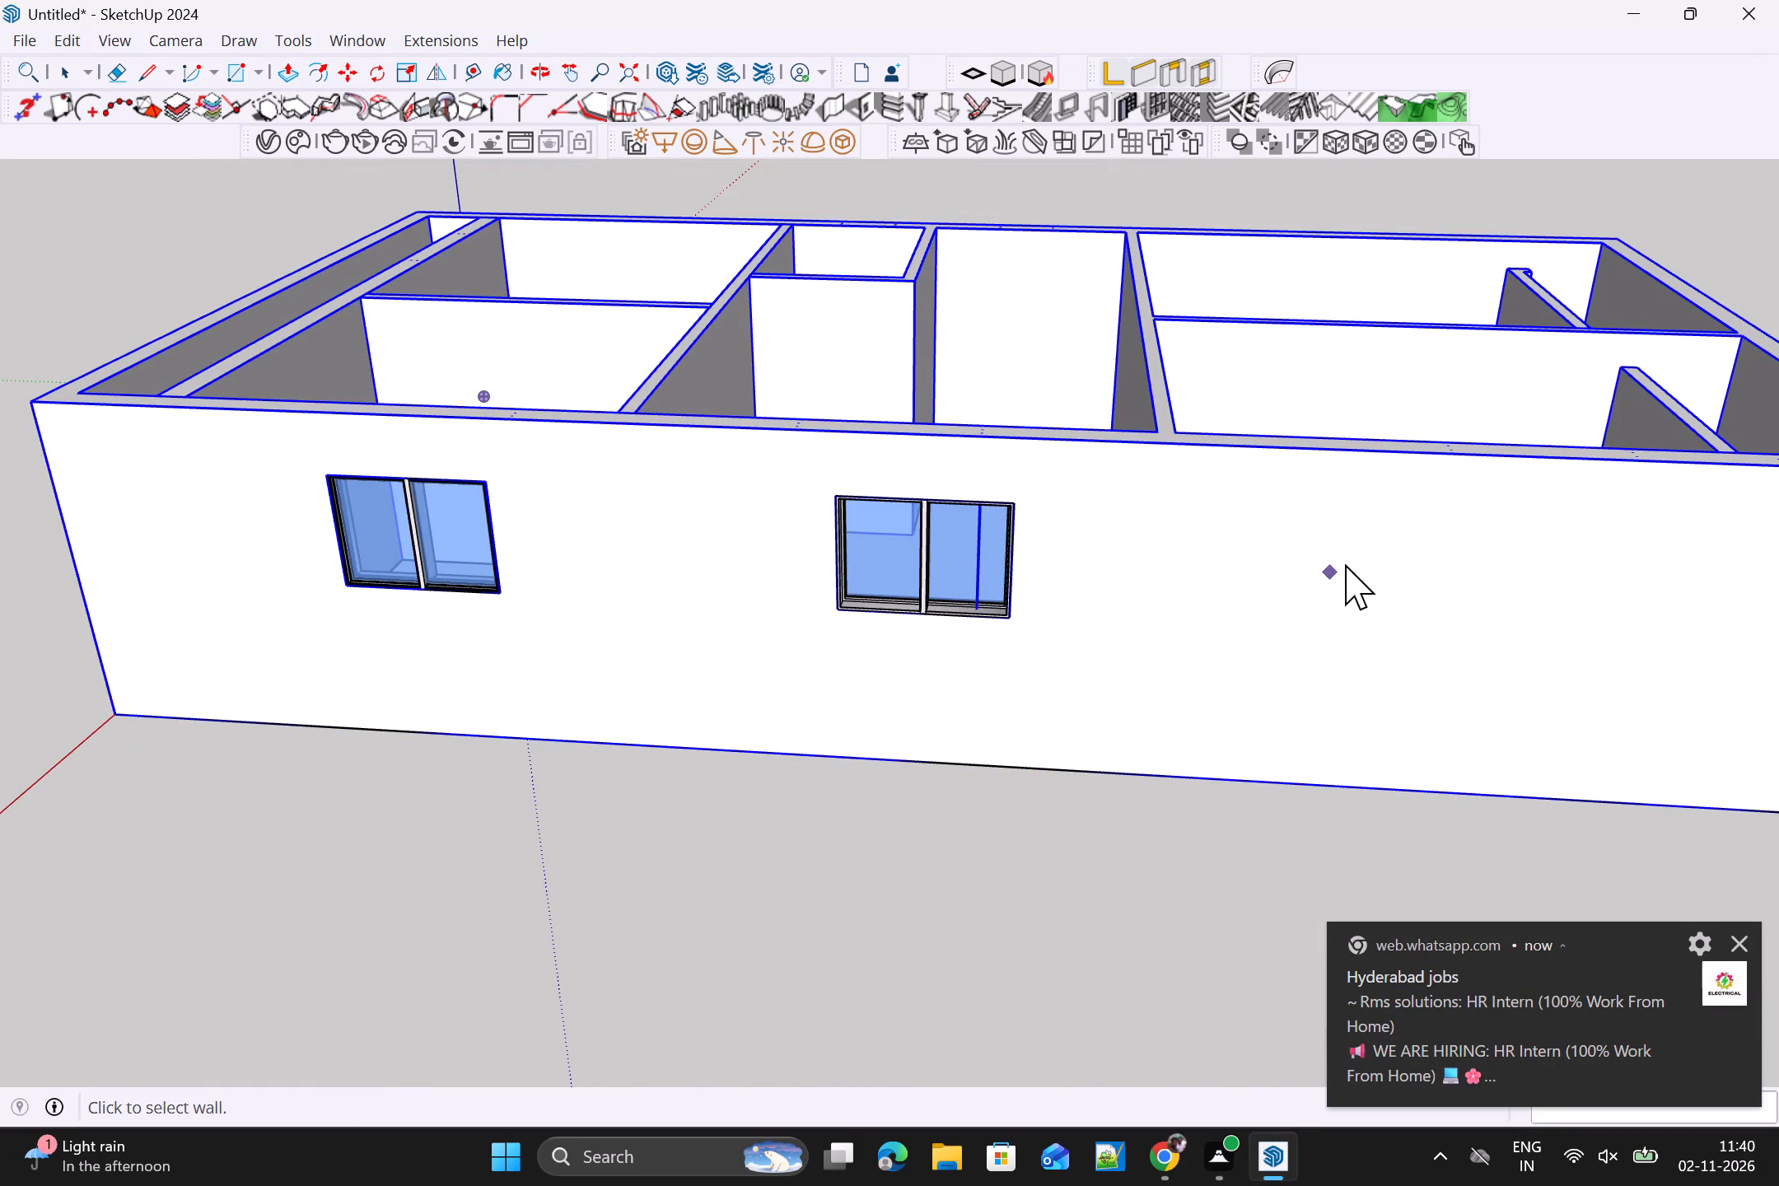
drag(1359, 539, 1370, 540)
click(1651, 572)
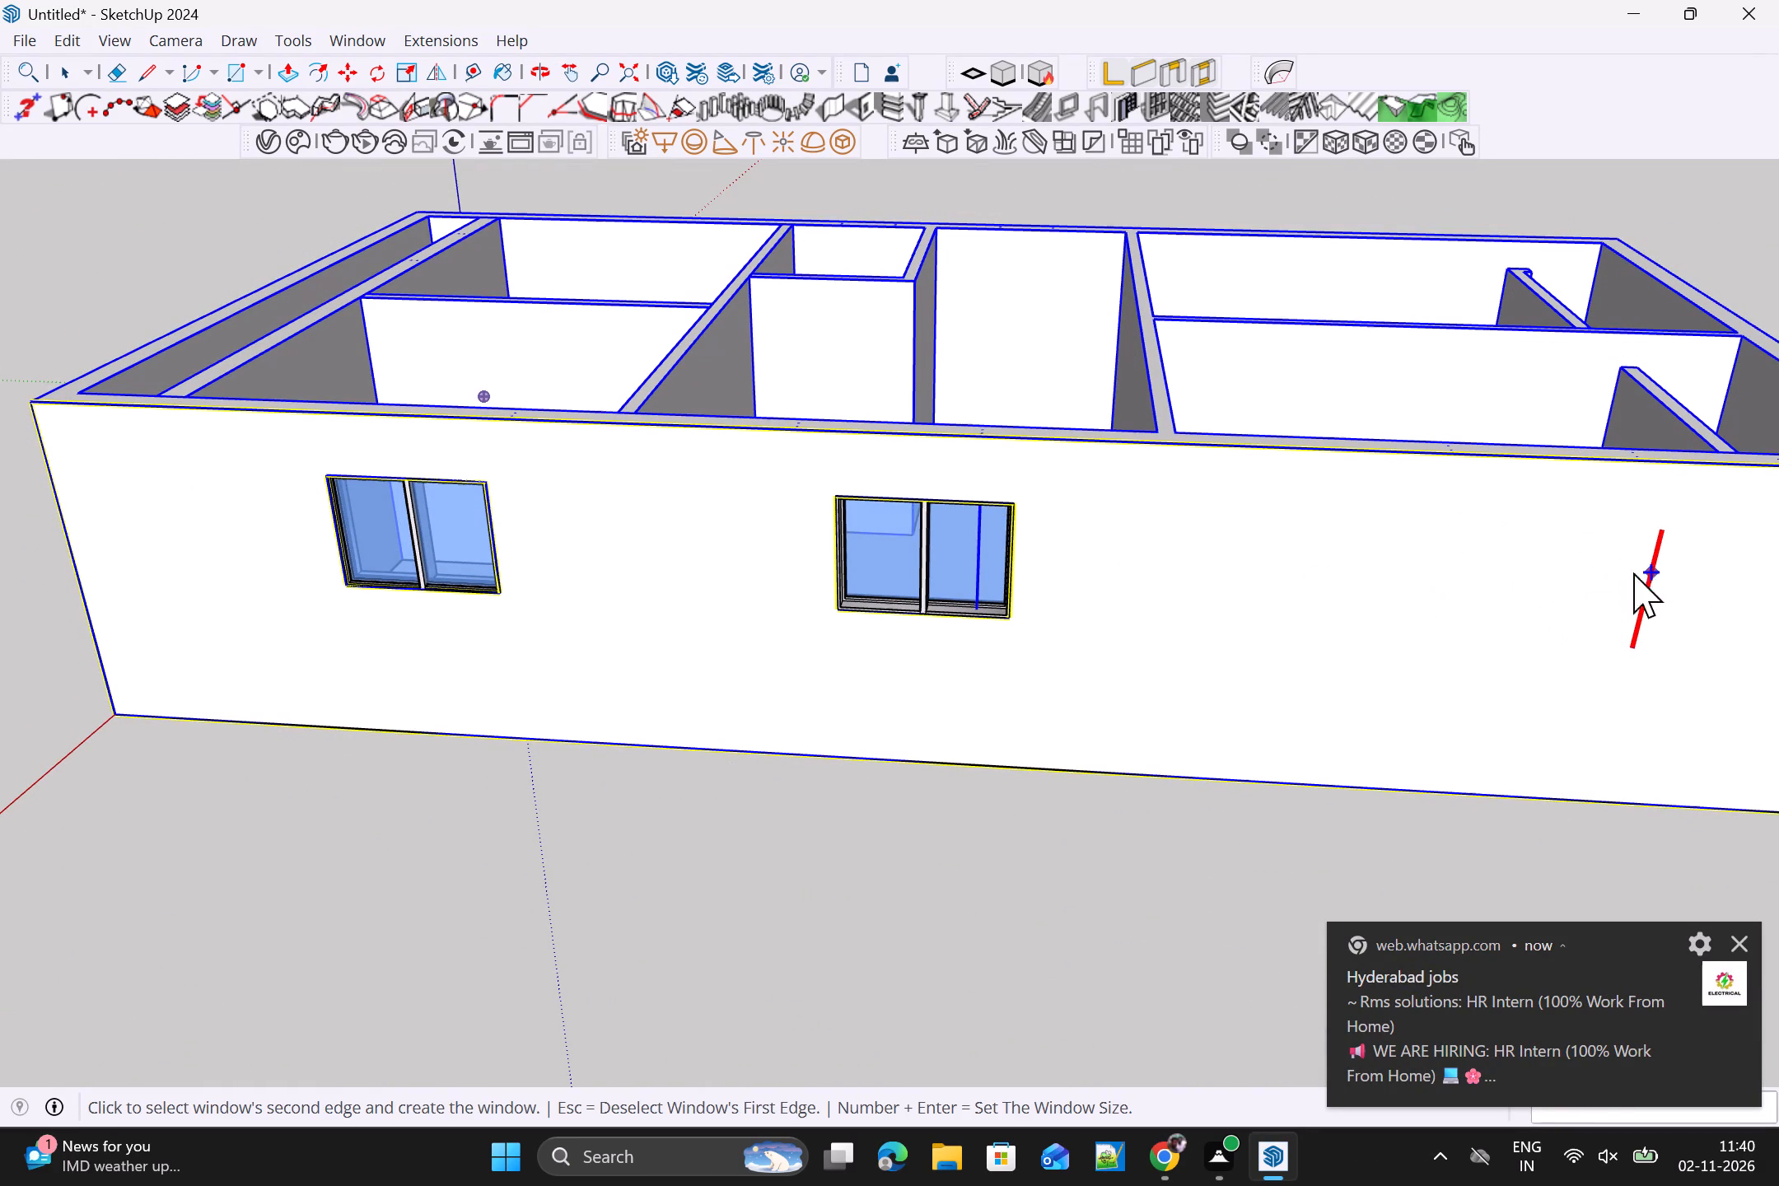
click(1455, 577)
Add a narrow window about 1' 1" wide in the same outer wall, at the small compartment beside the far corner.
scroll(1553, 583, down, 4)
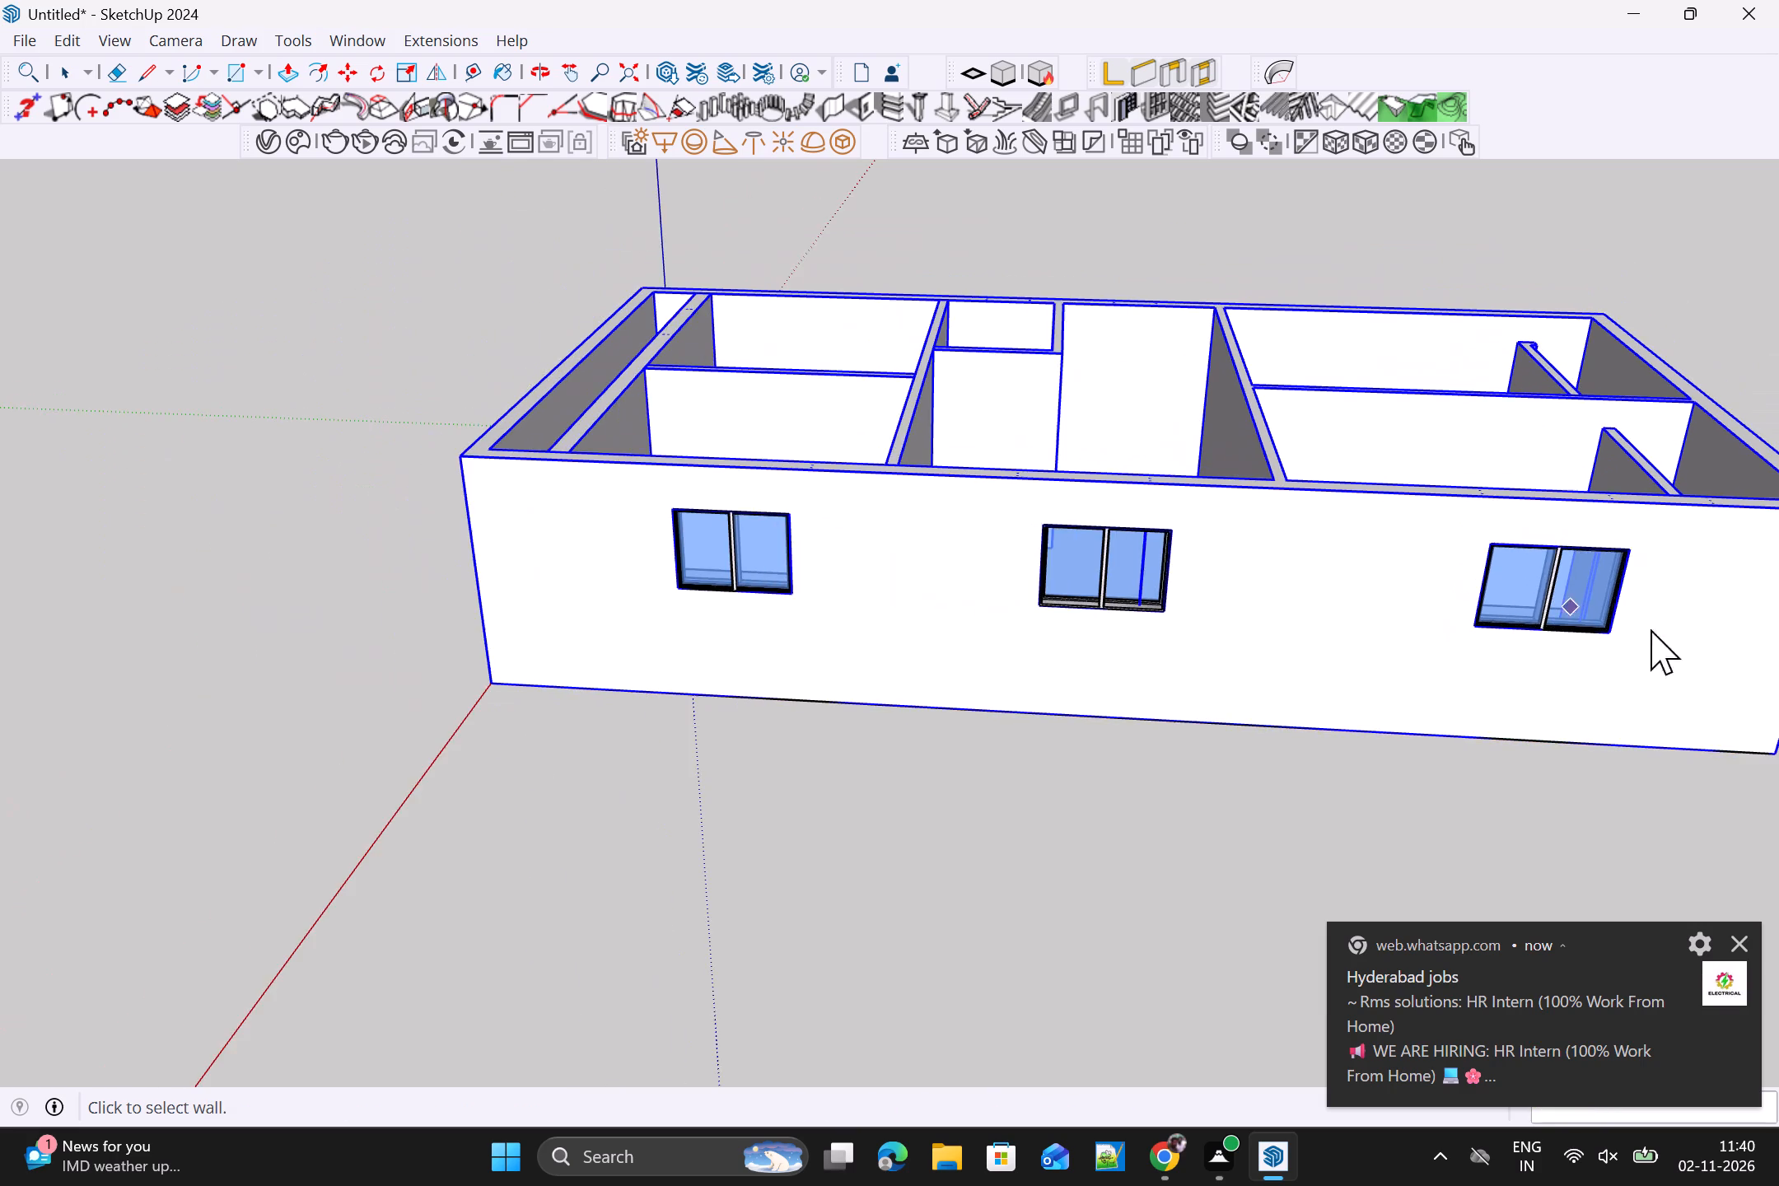
middle_drag(1707, 657, 1100, 558)
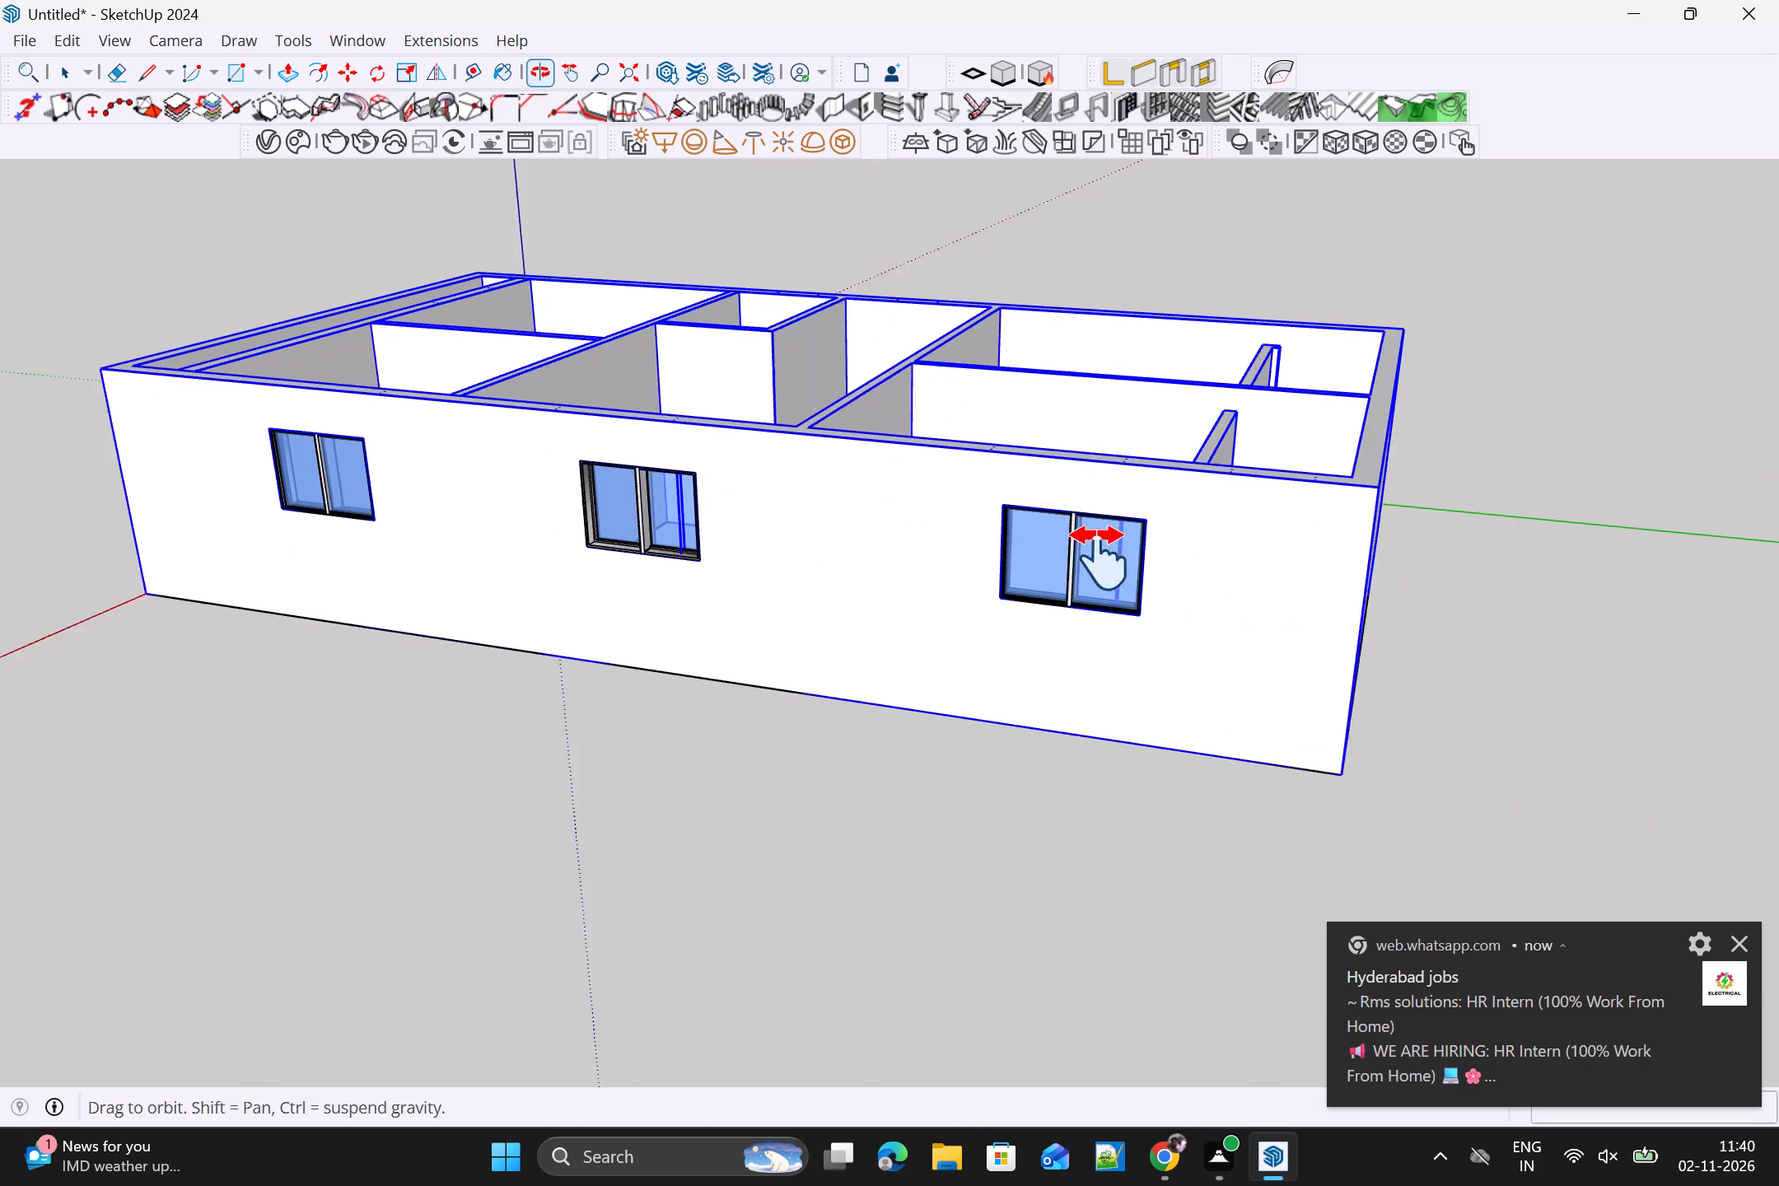
middle_drag(1100, 558, 1098, 558)
scroll(1222, 564, up, 1)
middle_drag(1224, 567, 293, 1043)
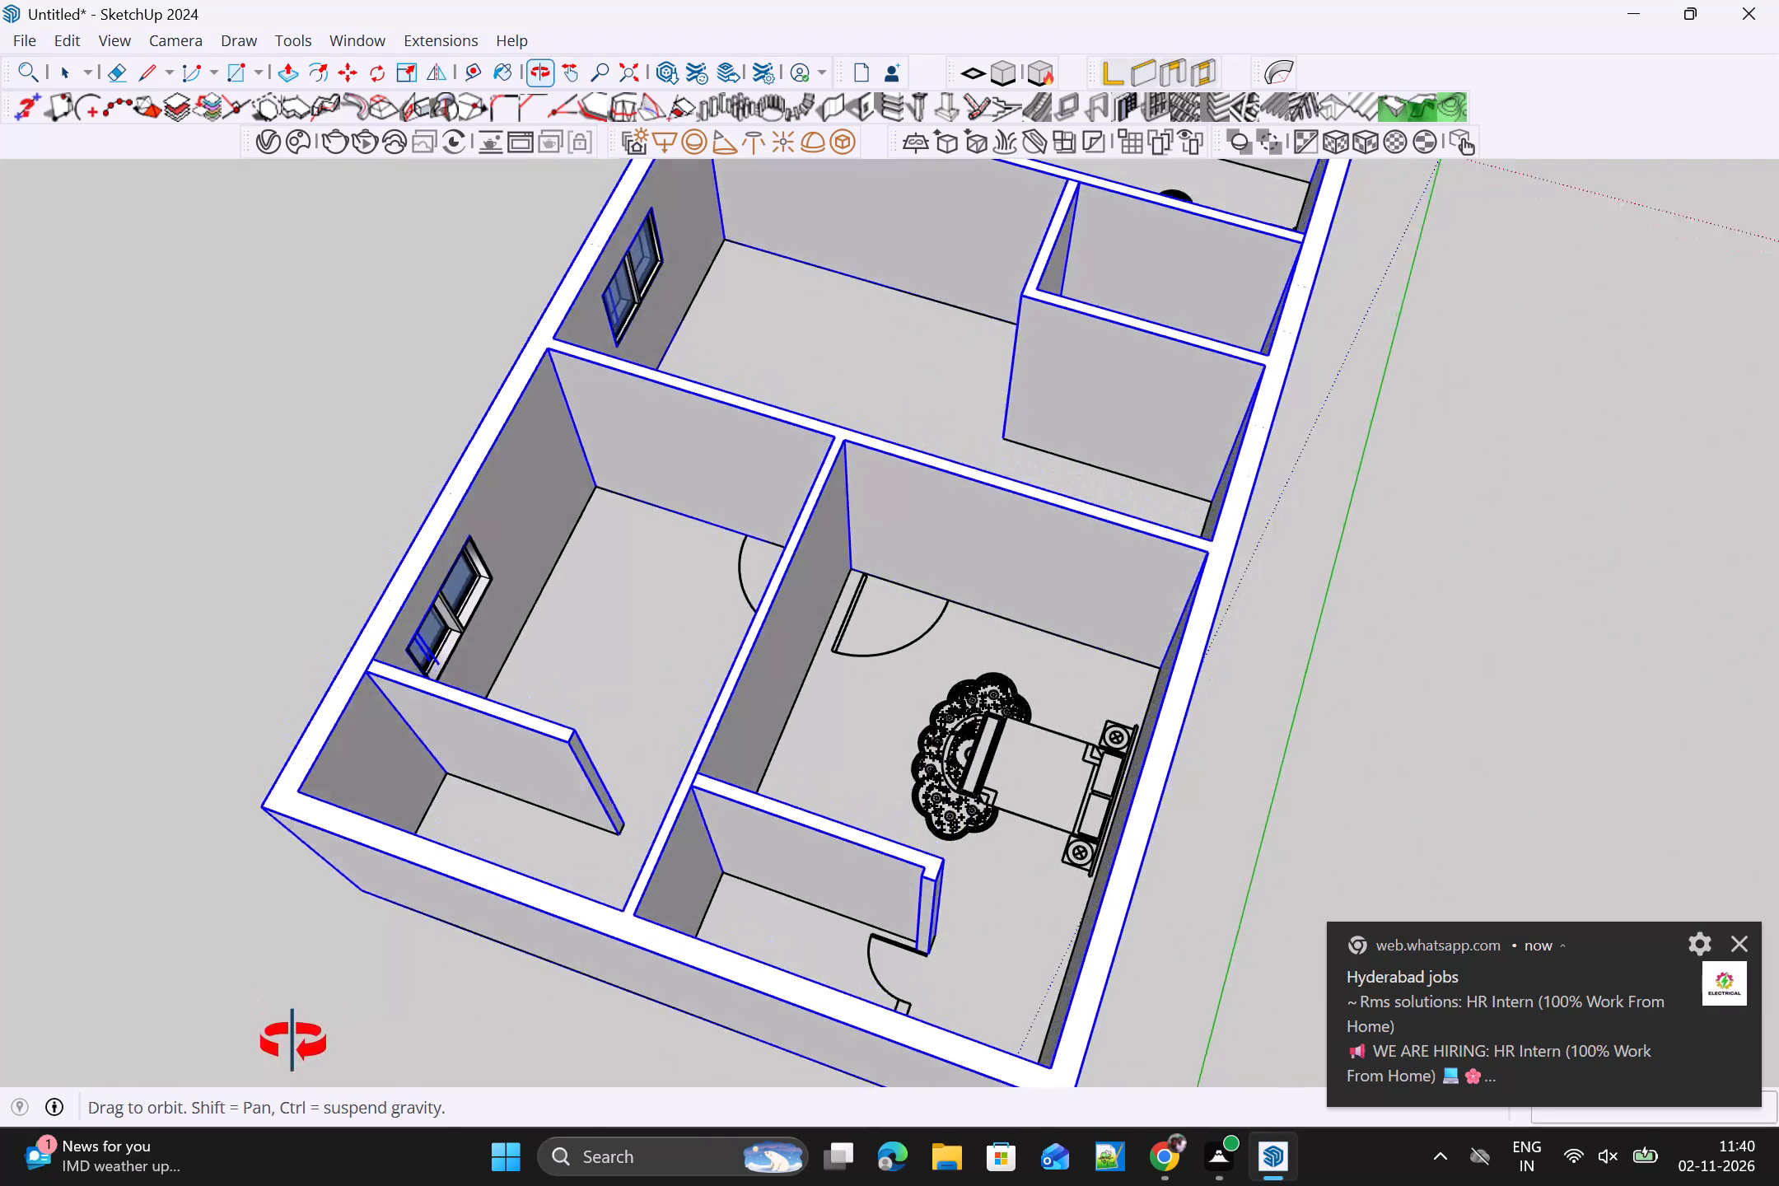
middle_drag(293, 1043, 1341, 740)
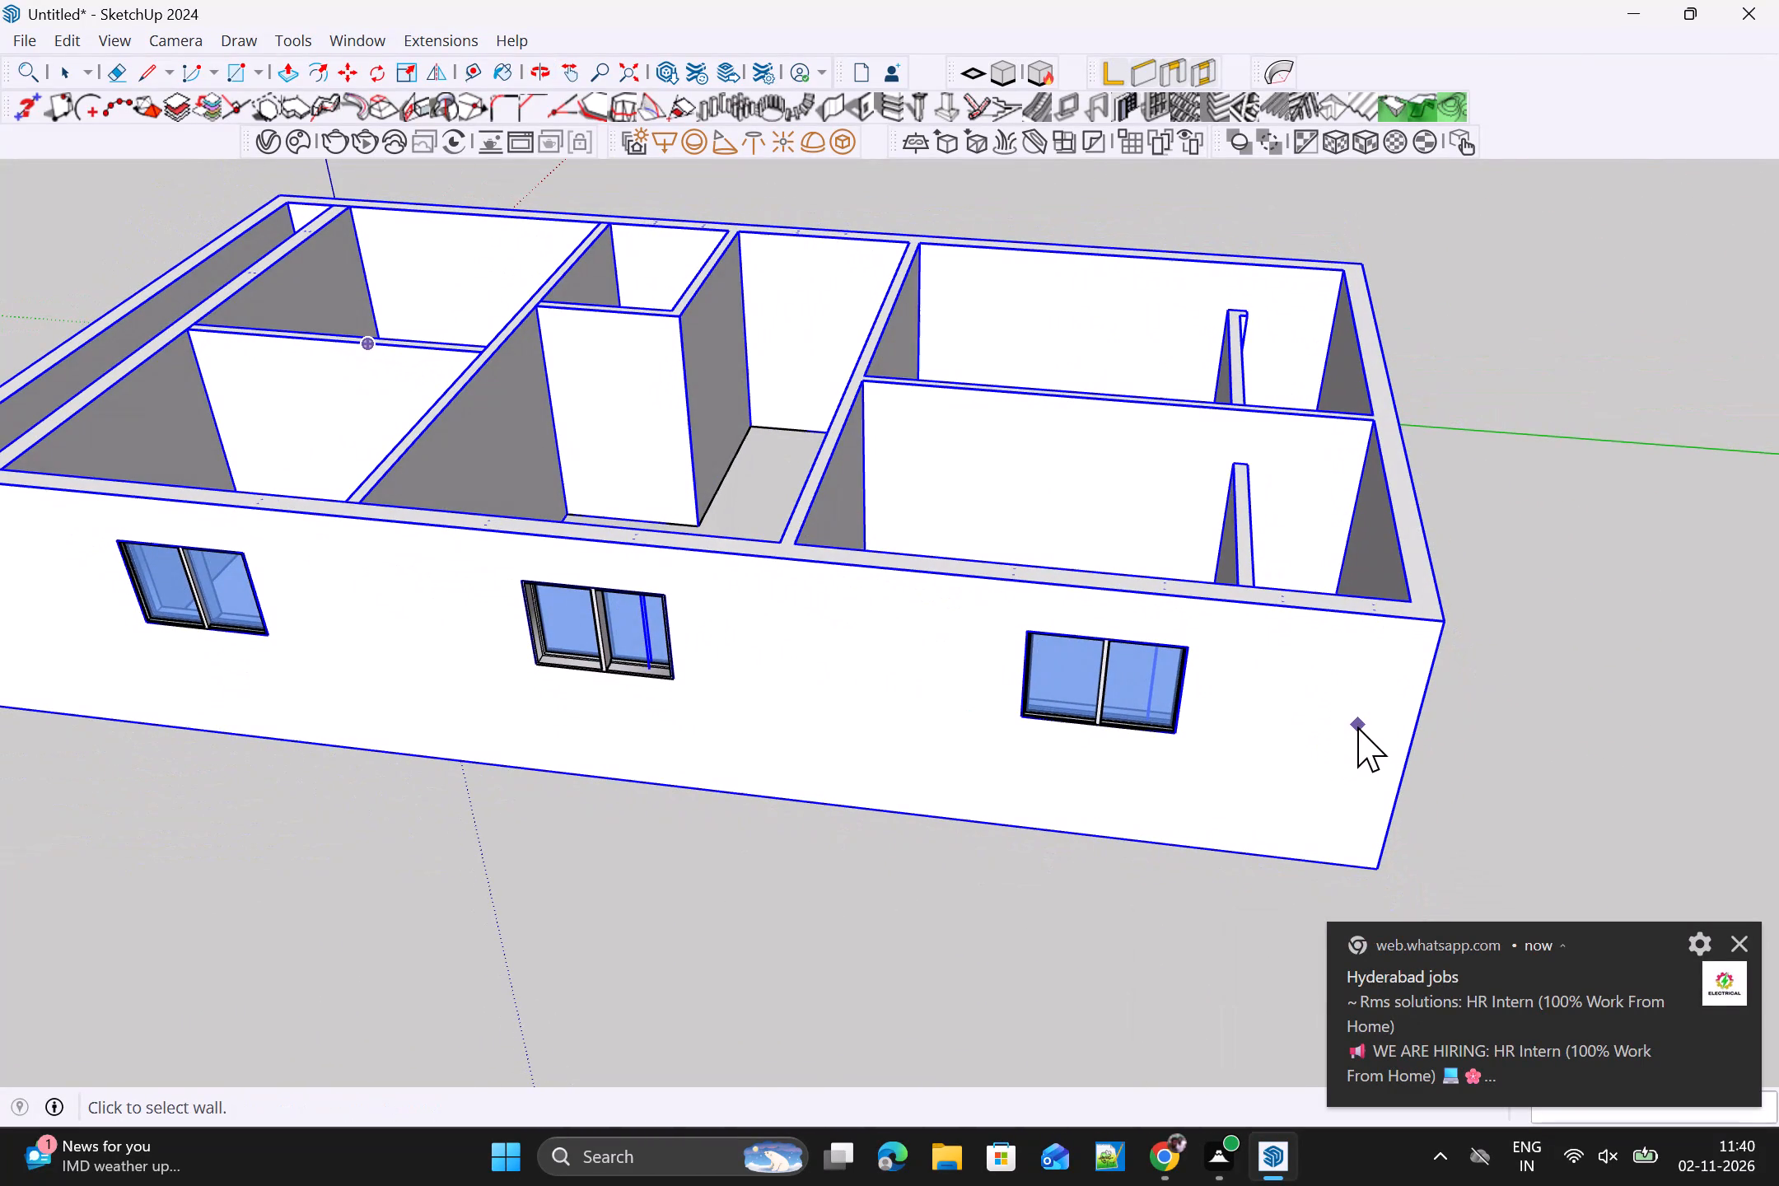
click(1377, 676)
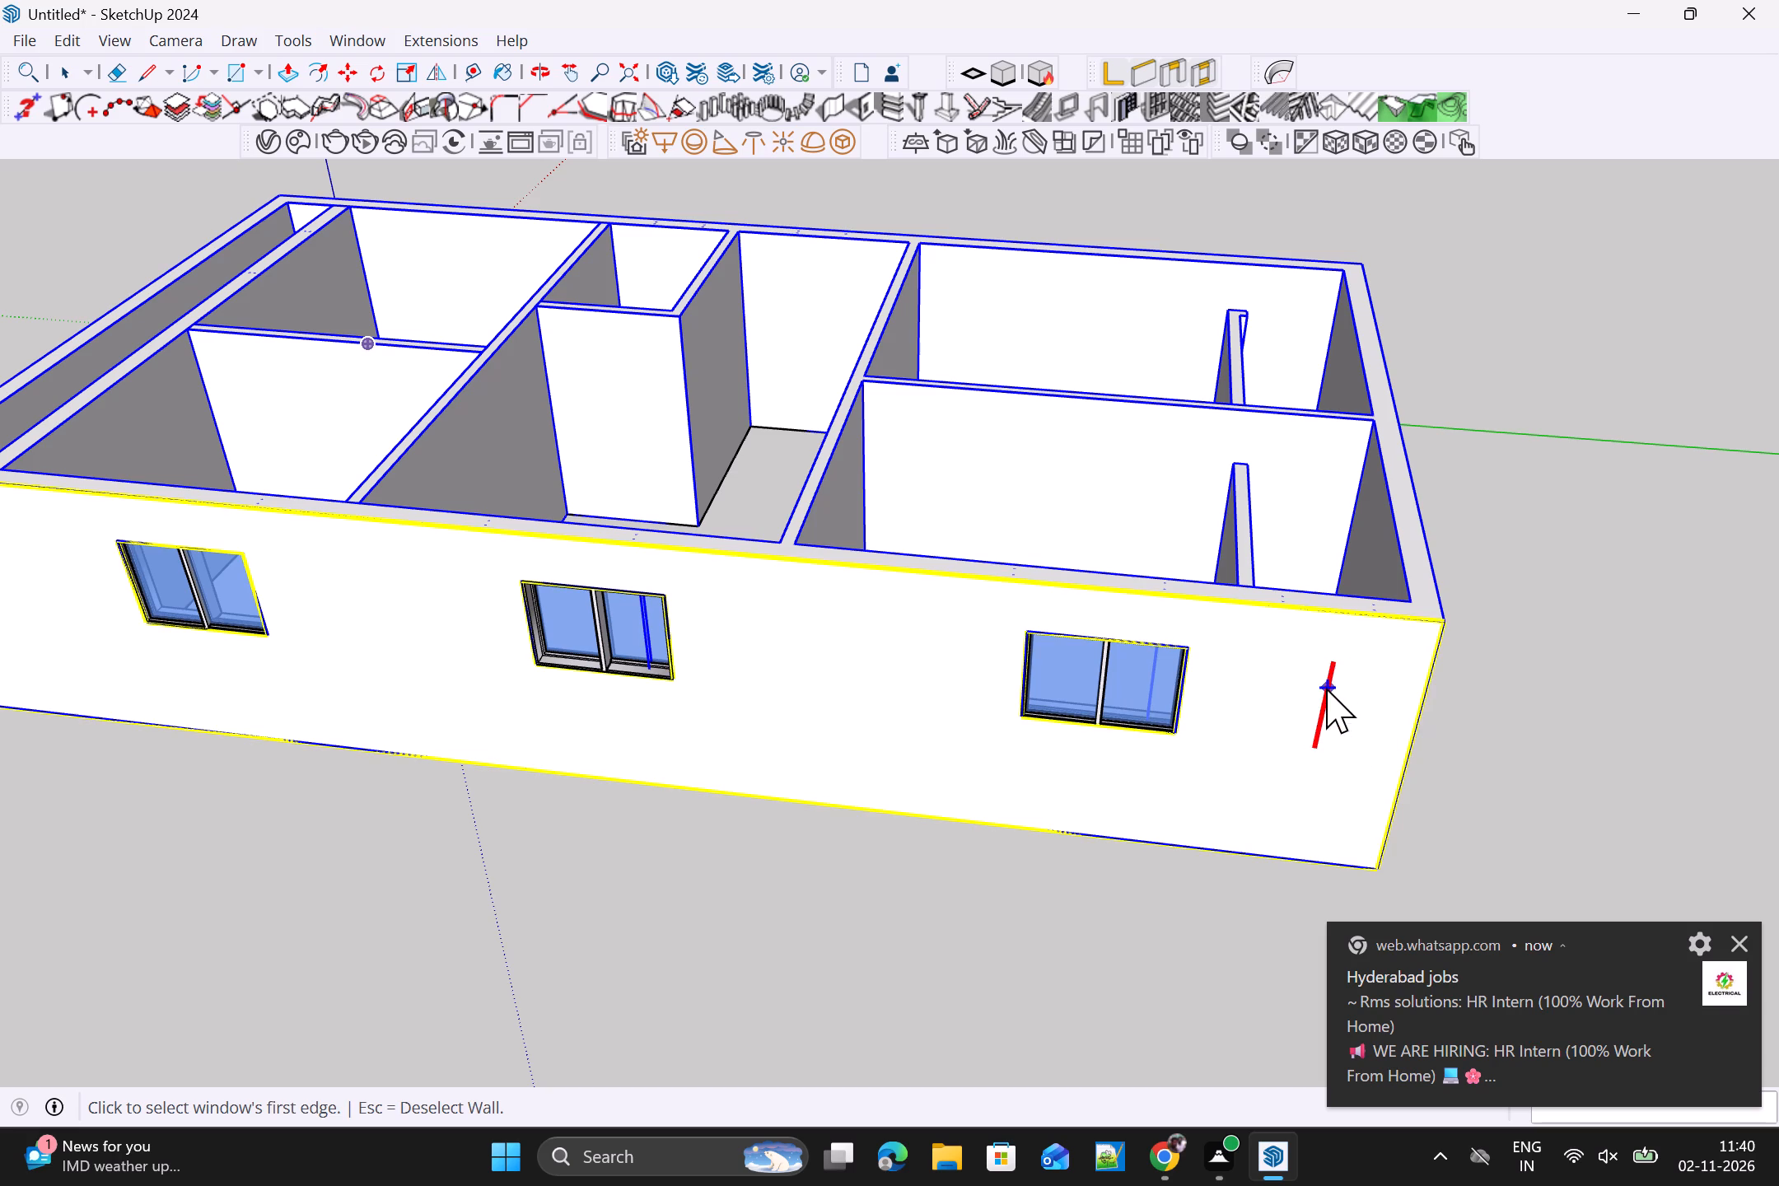
click(1361, 684)
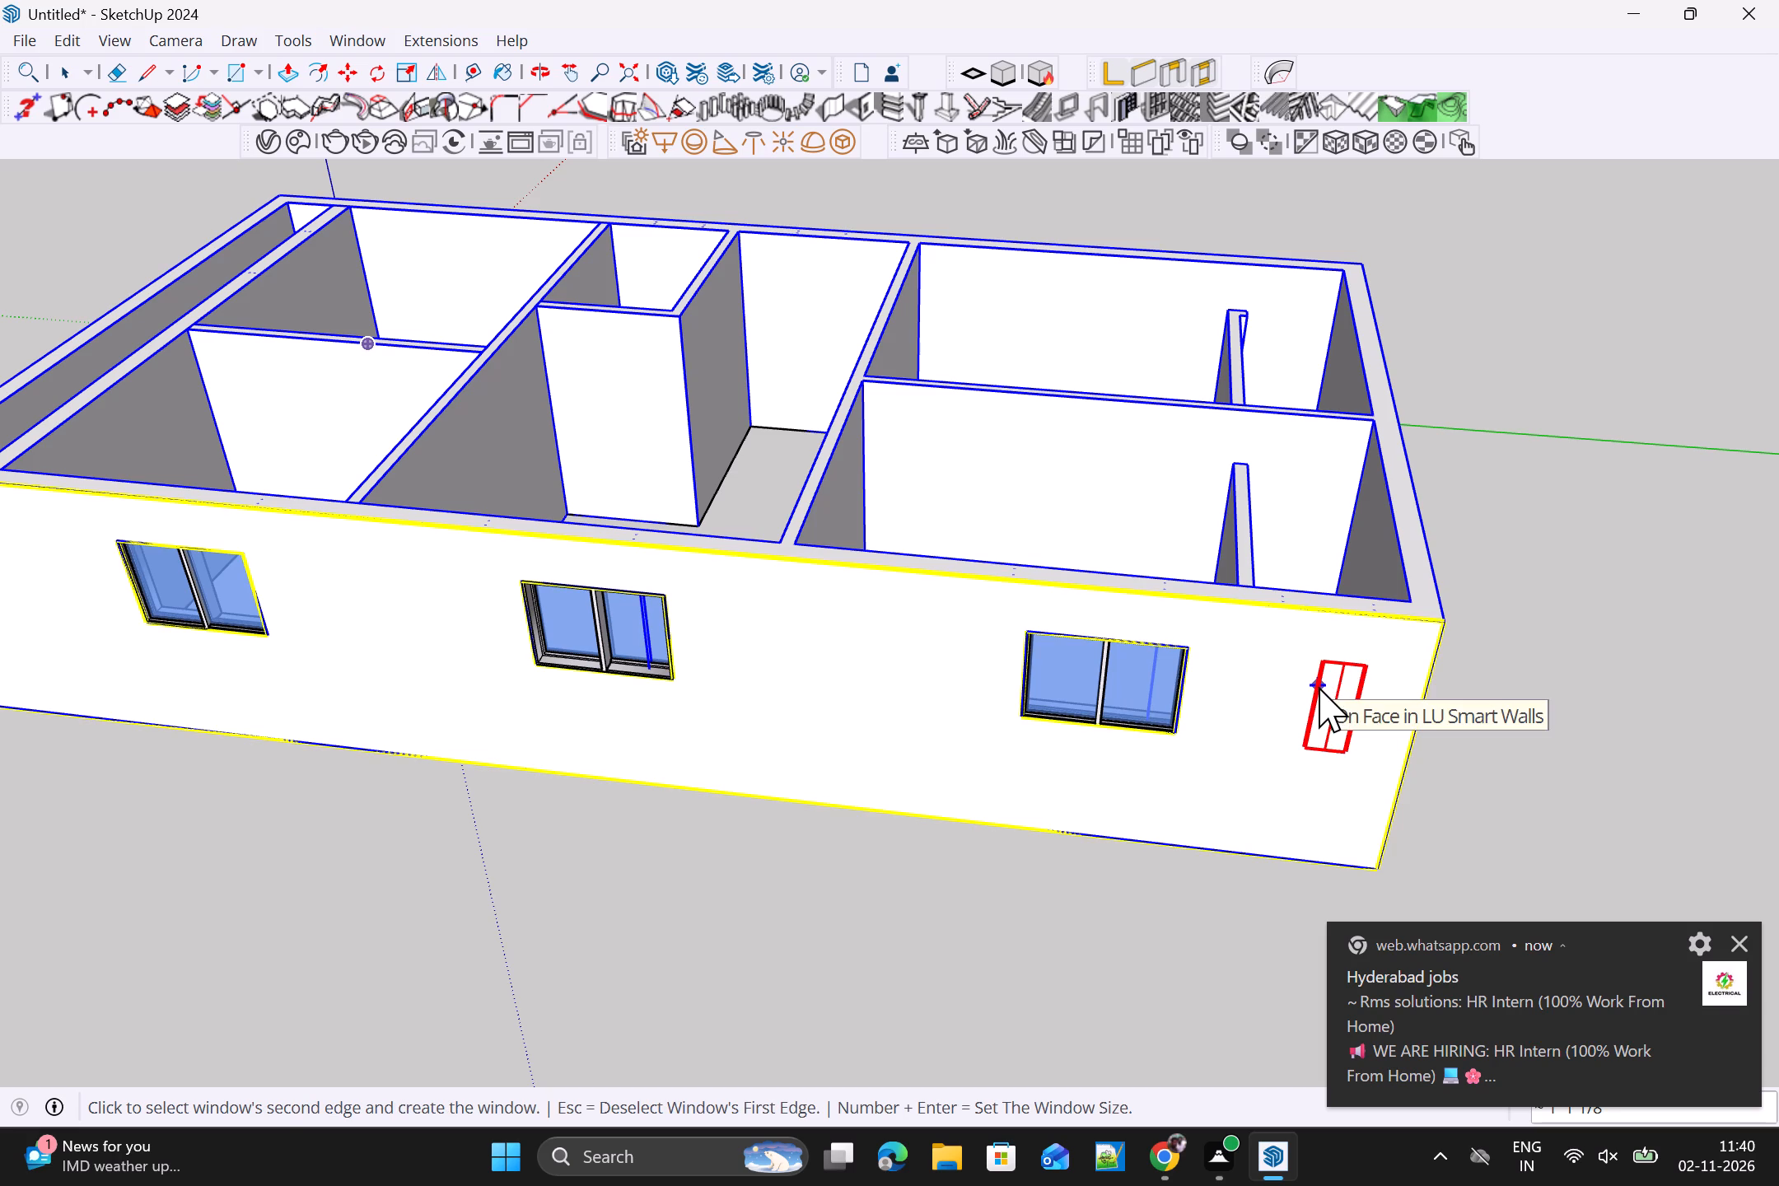
click(1319, 687)
middle_drag(1511, 726, 717, 960)
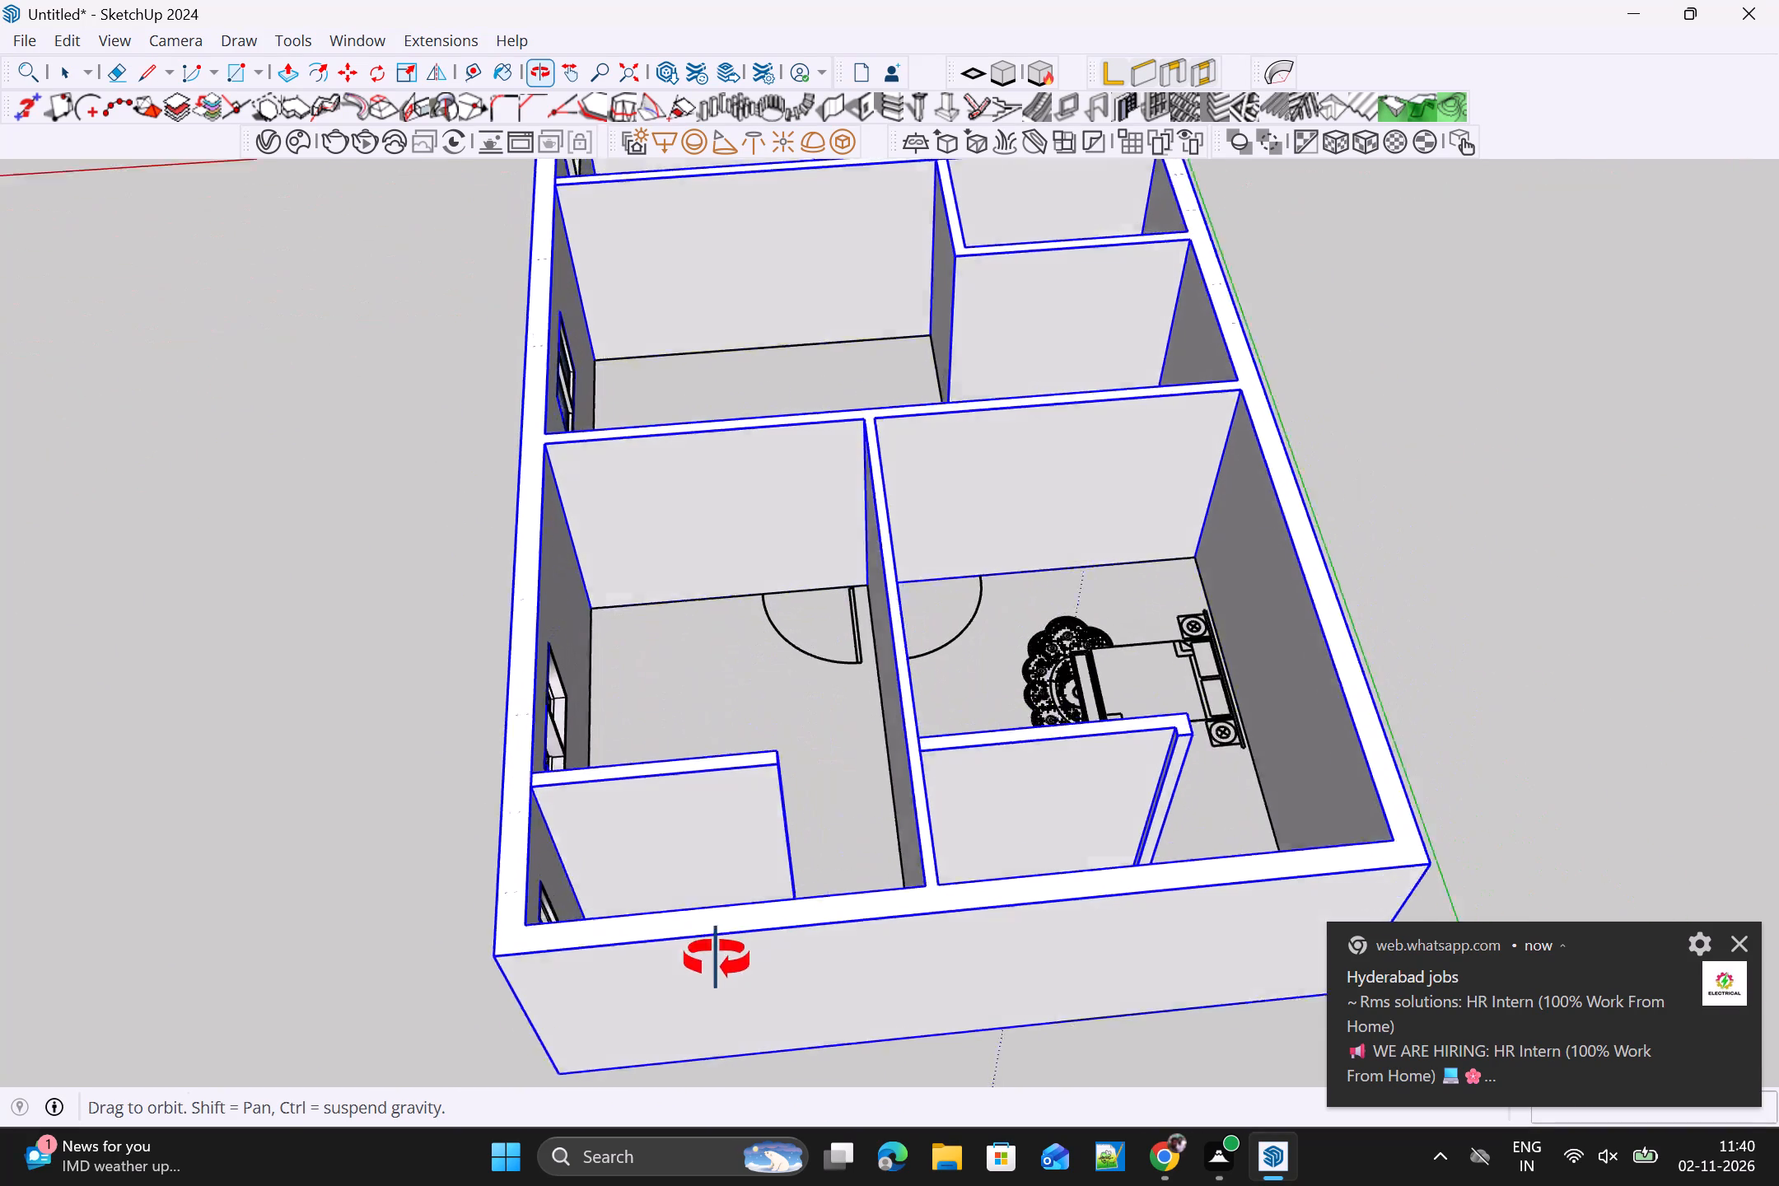
Add a two-pane window about 1' 7" wide in the short end wall, at the compartment with the L-shaped partition.
middle_drag(717, 960, 243, 895)
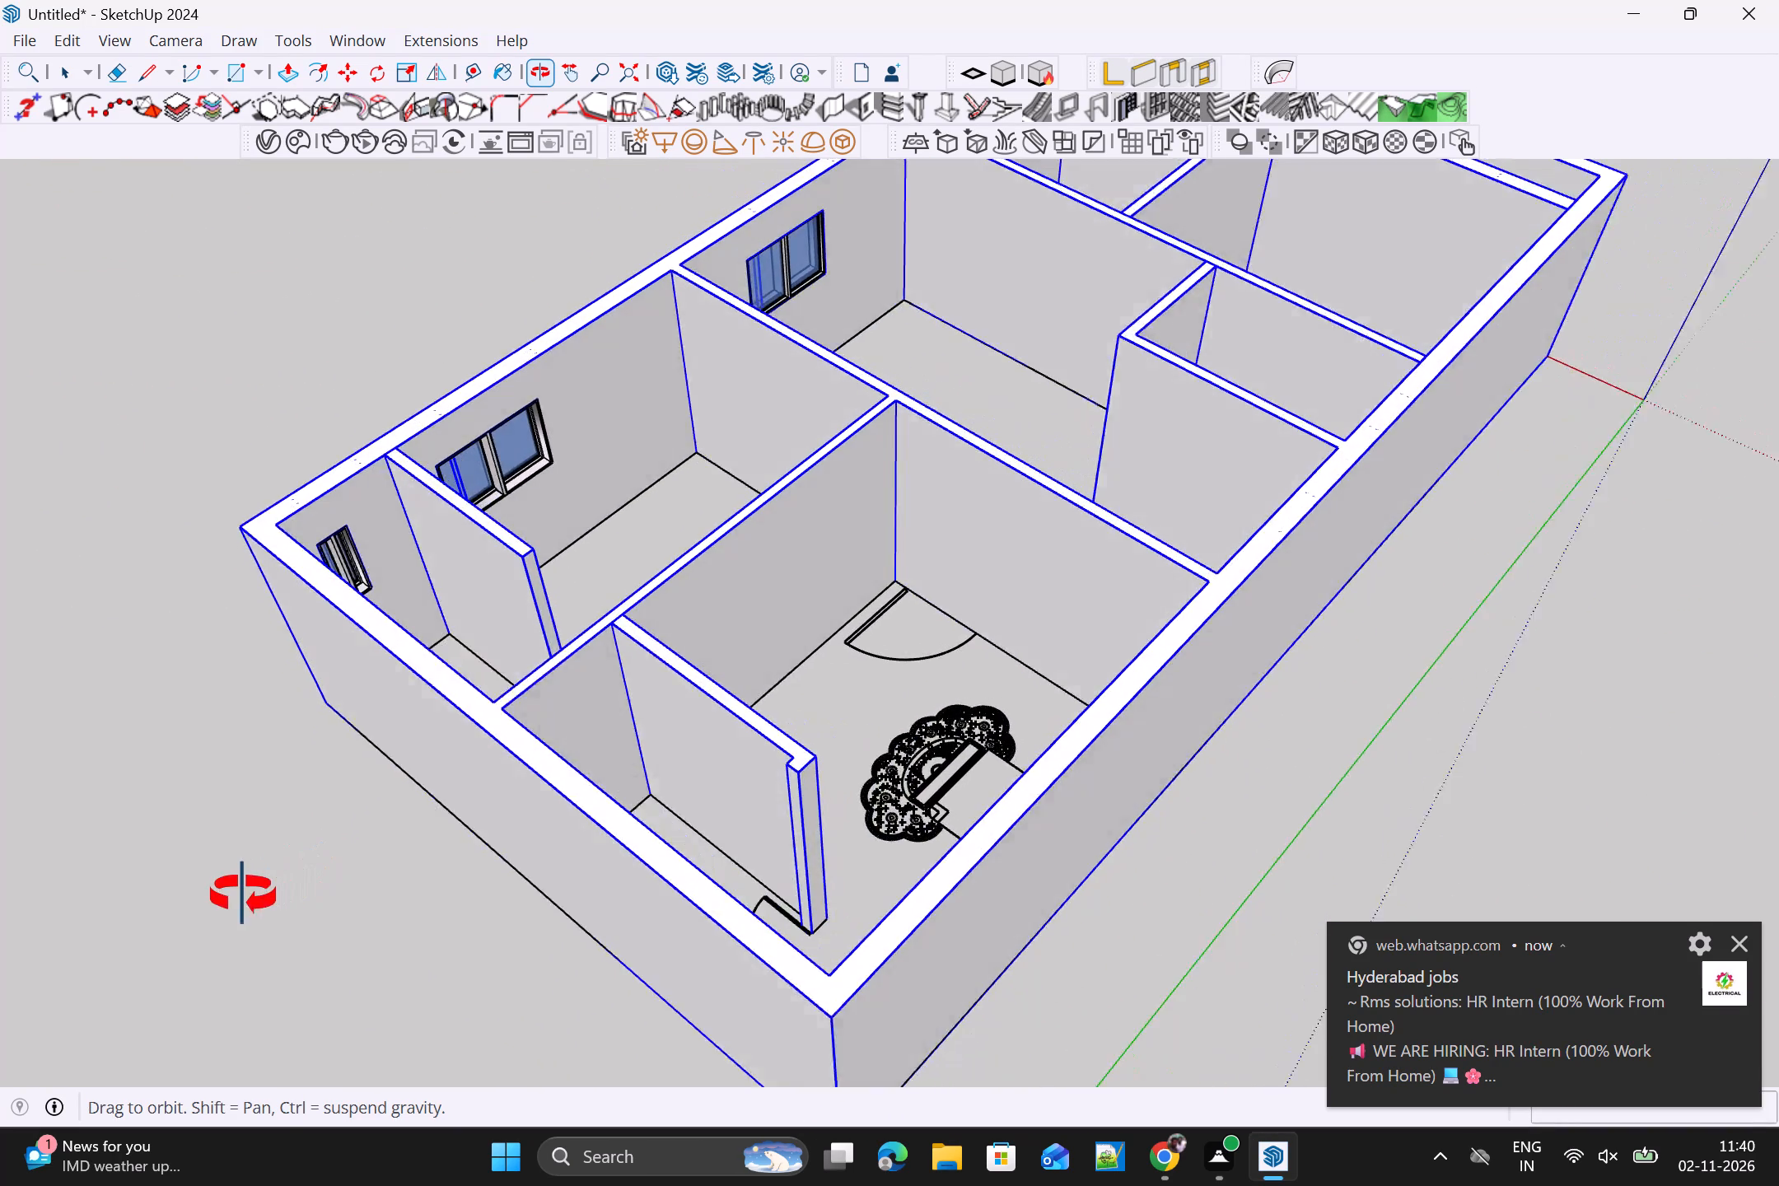
middle_drag(243, 895, 161, 902)
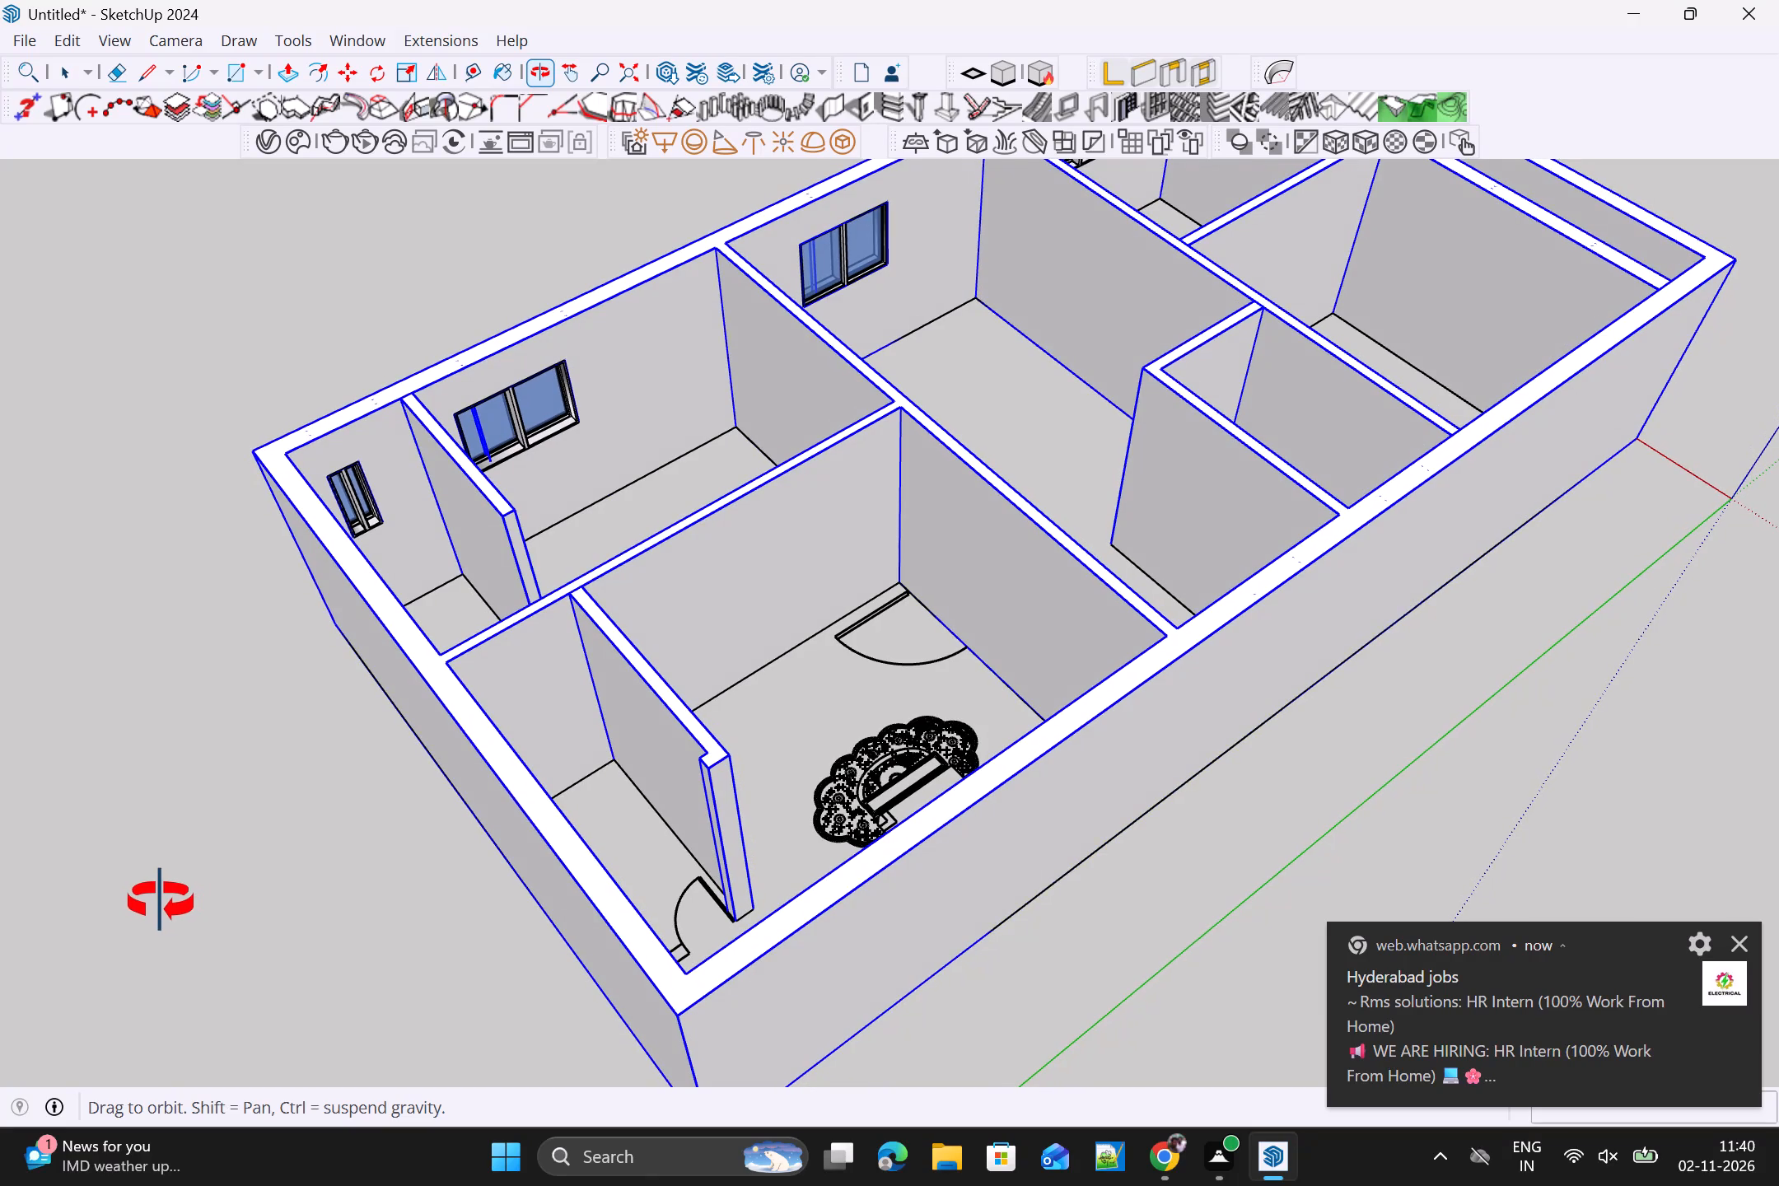
middle_drag(161, 902, 103, 960)
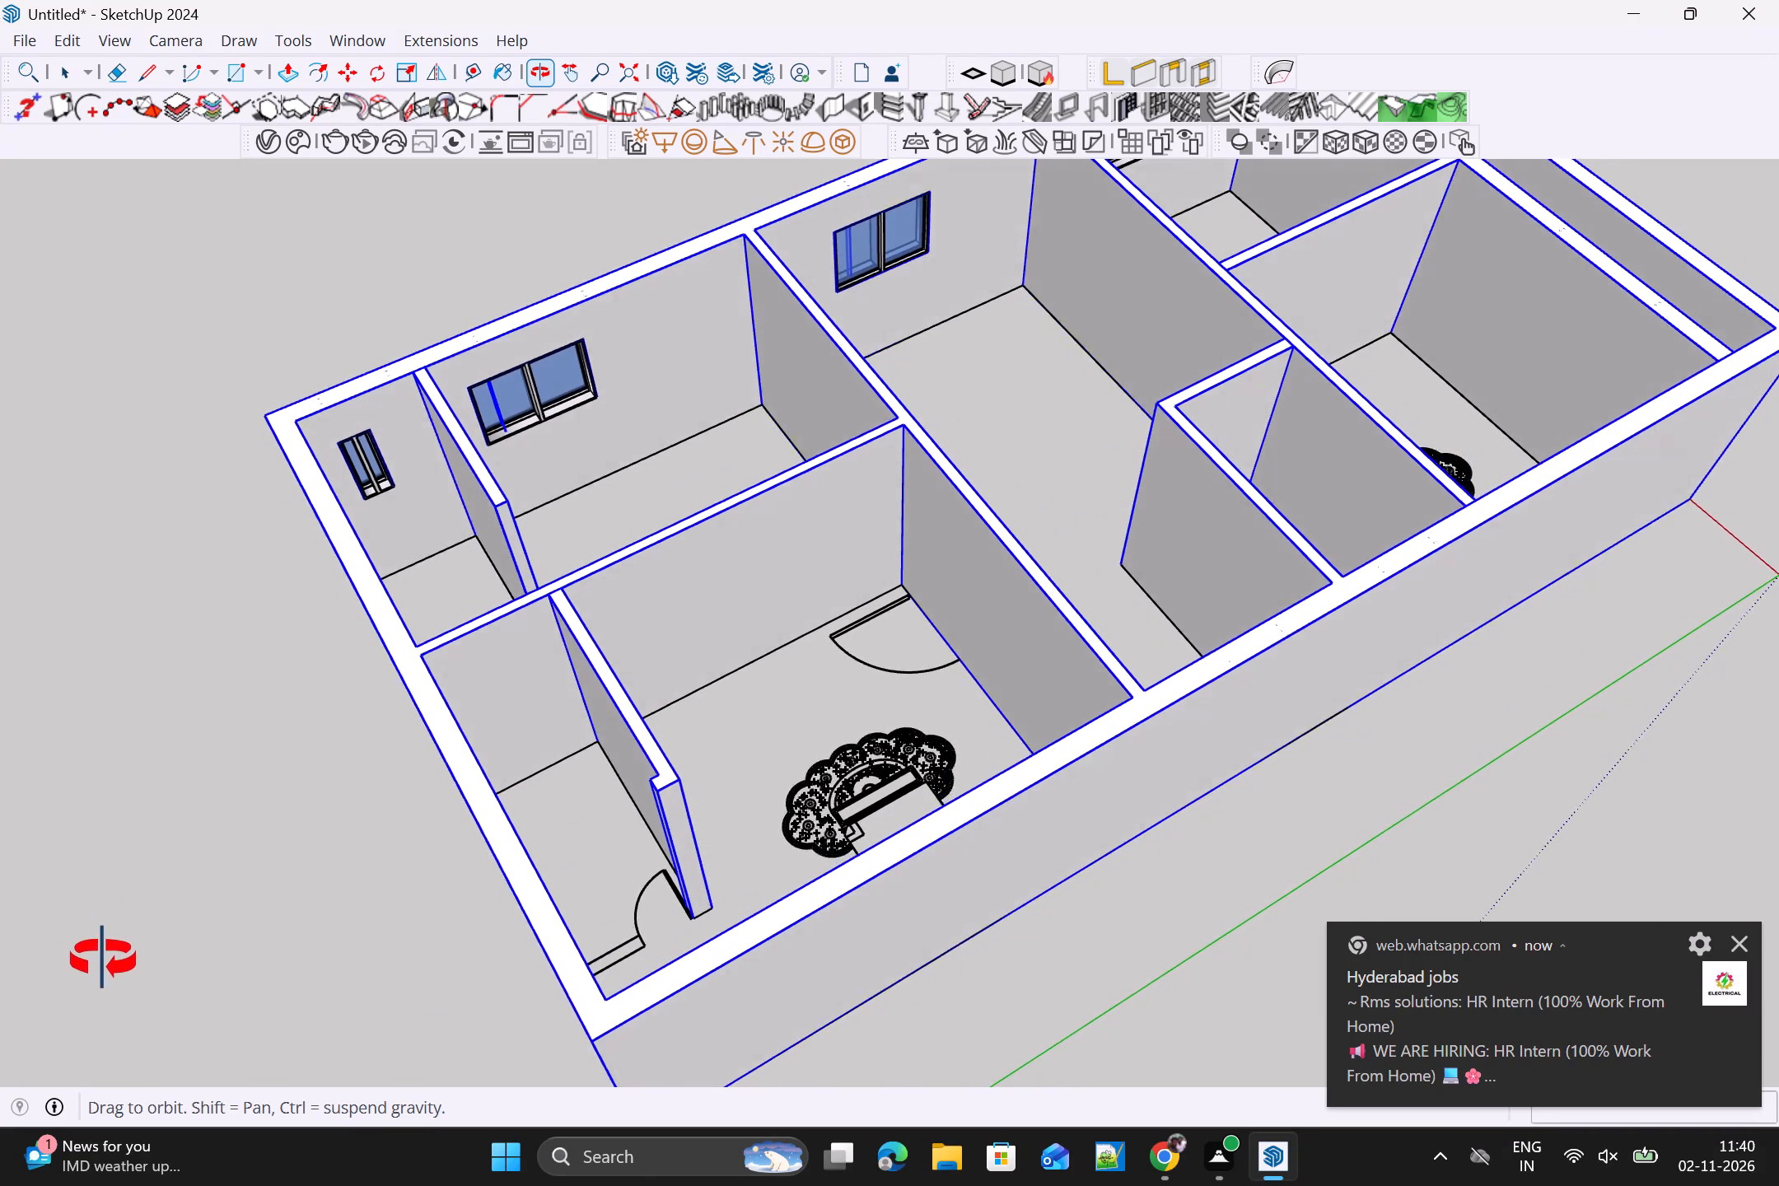
middle_drag(103, 960, 457, 1033)
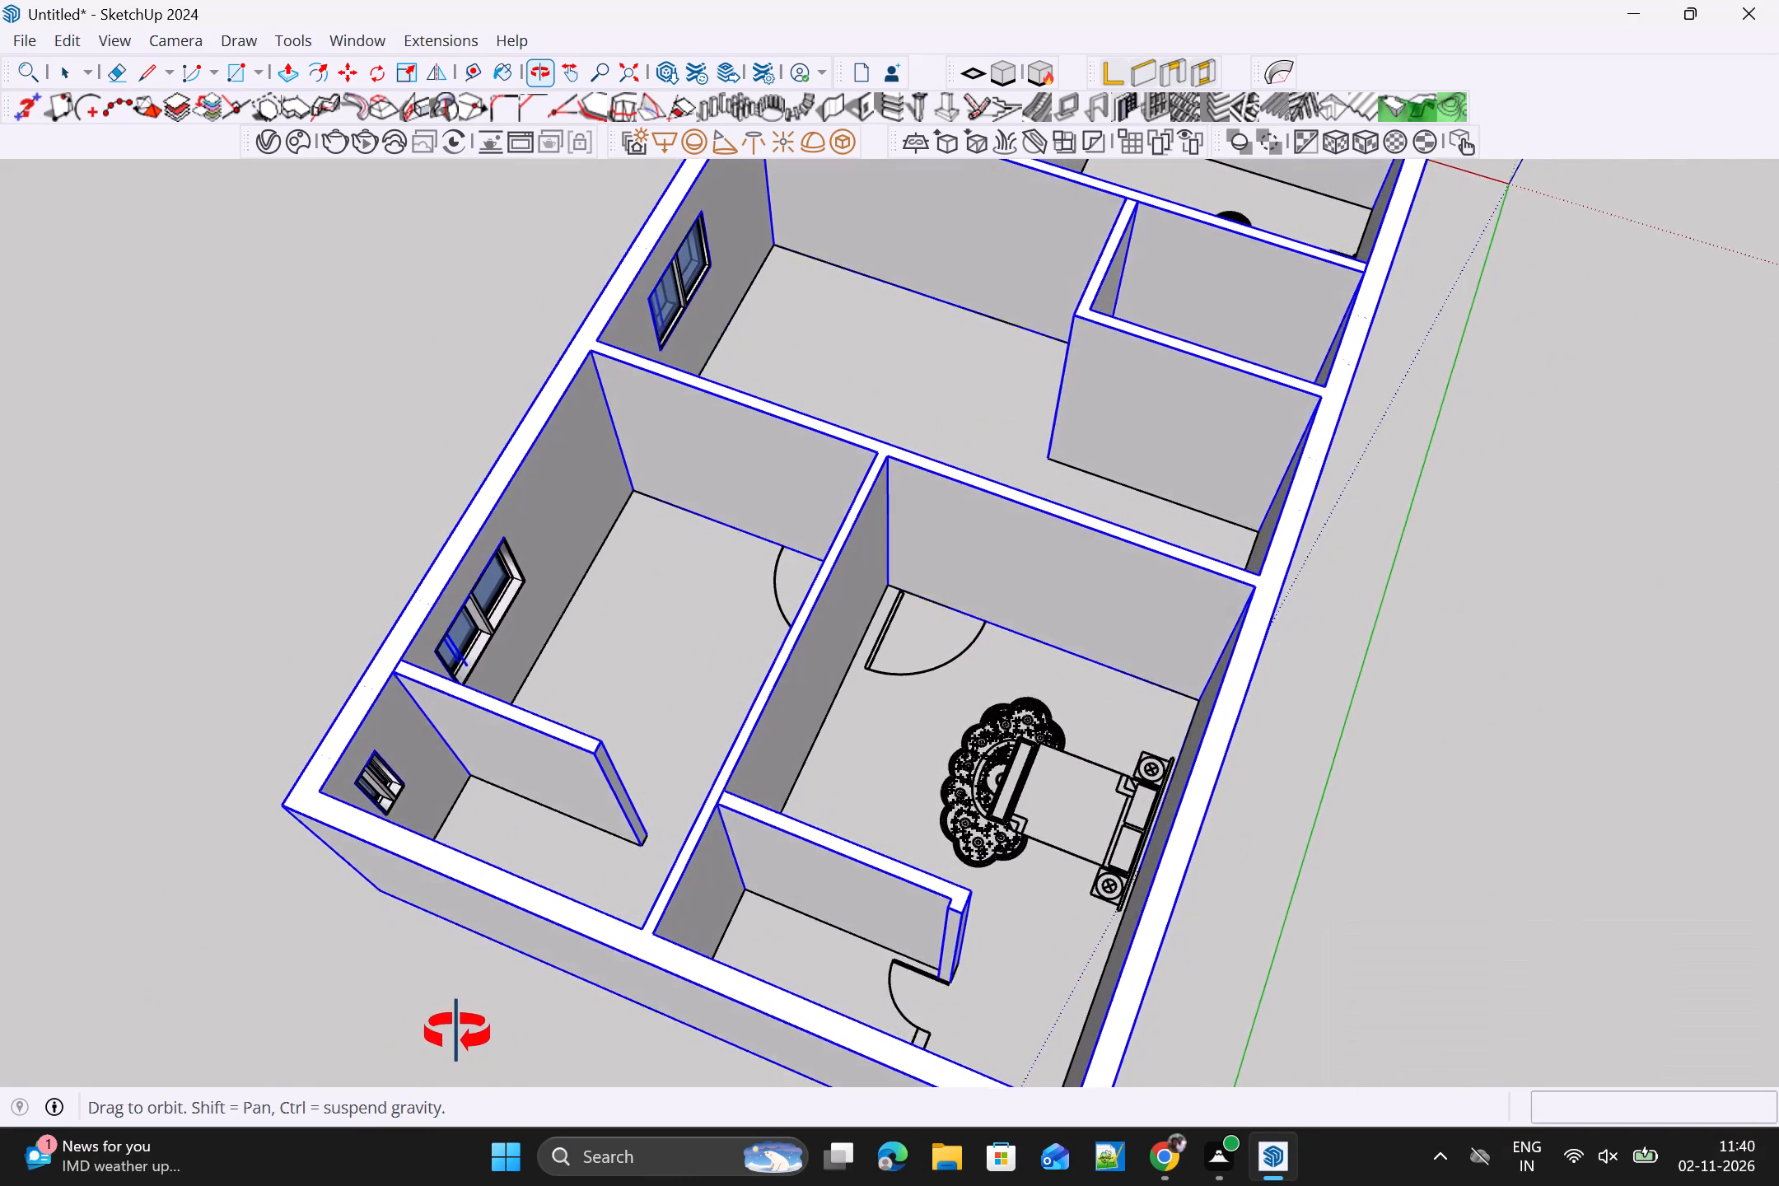
middle_drag(457, 1033, 1243, 953)
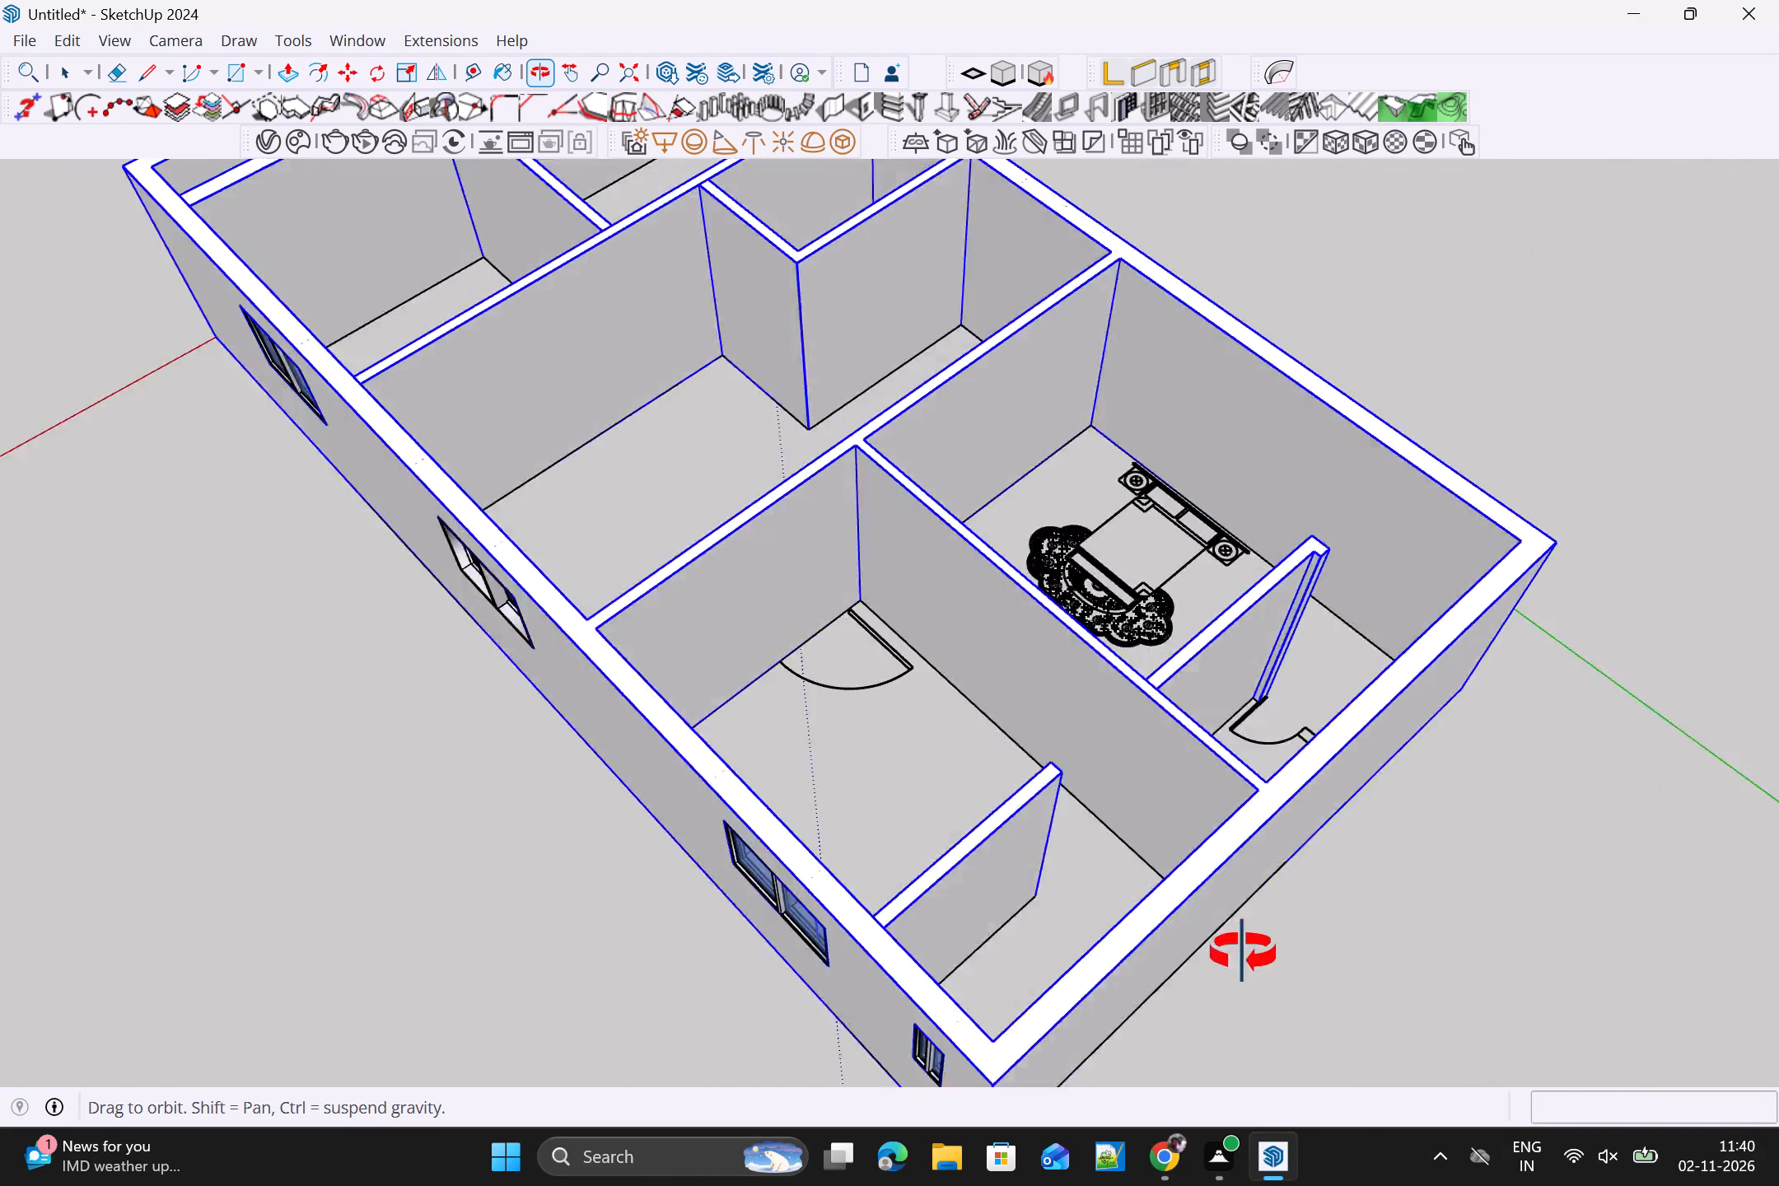
middle_drag(1243, 953, 829, 824)
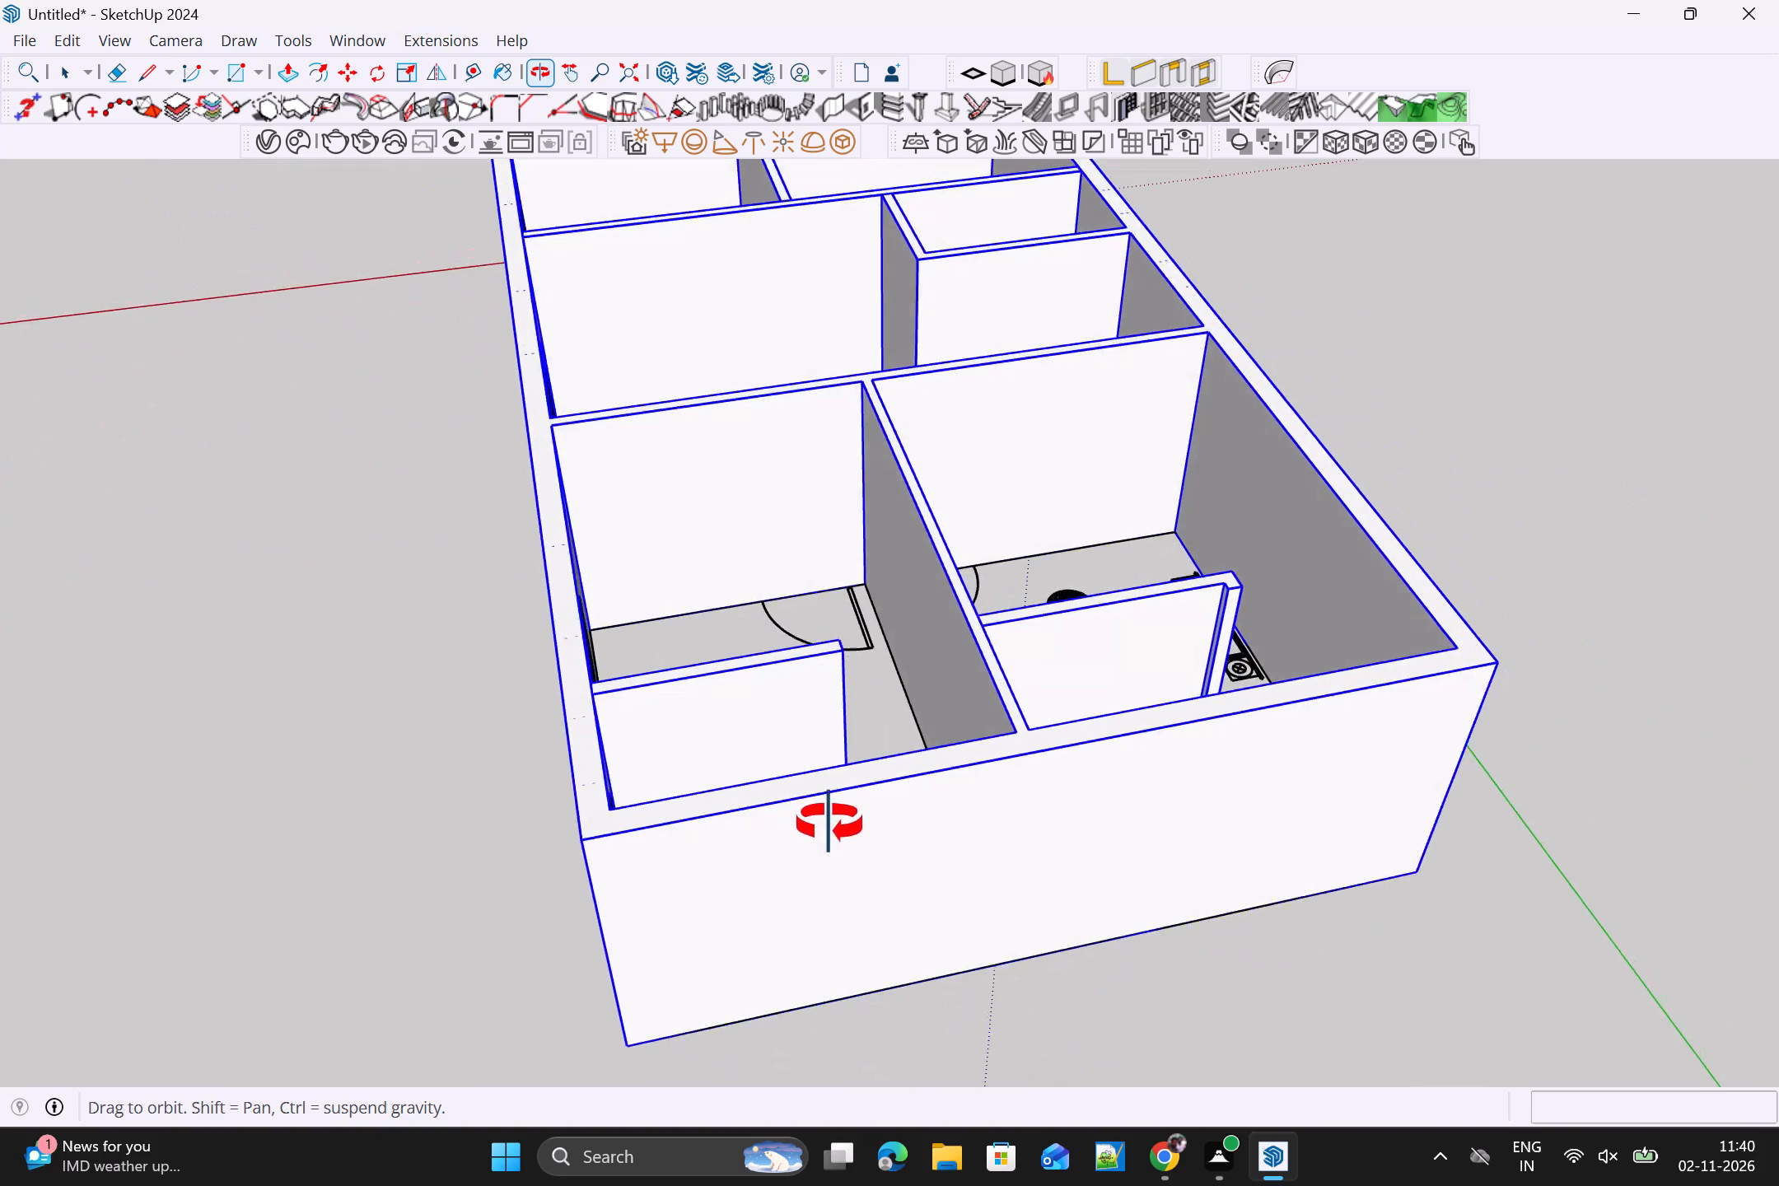
middle_drag(829, 824, 656, 750)
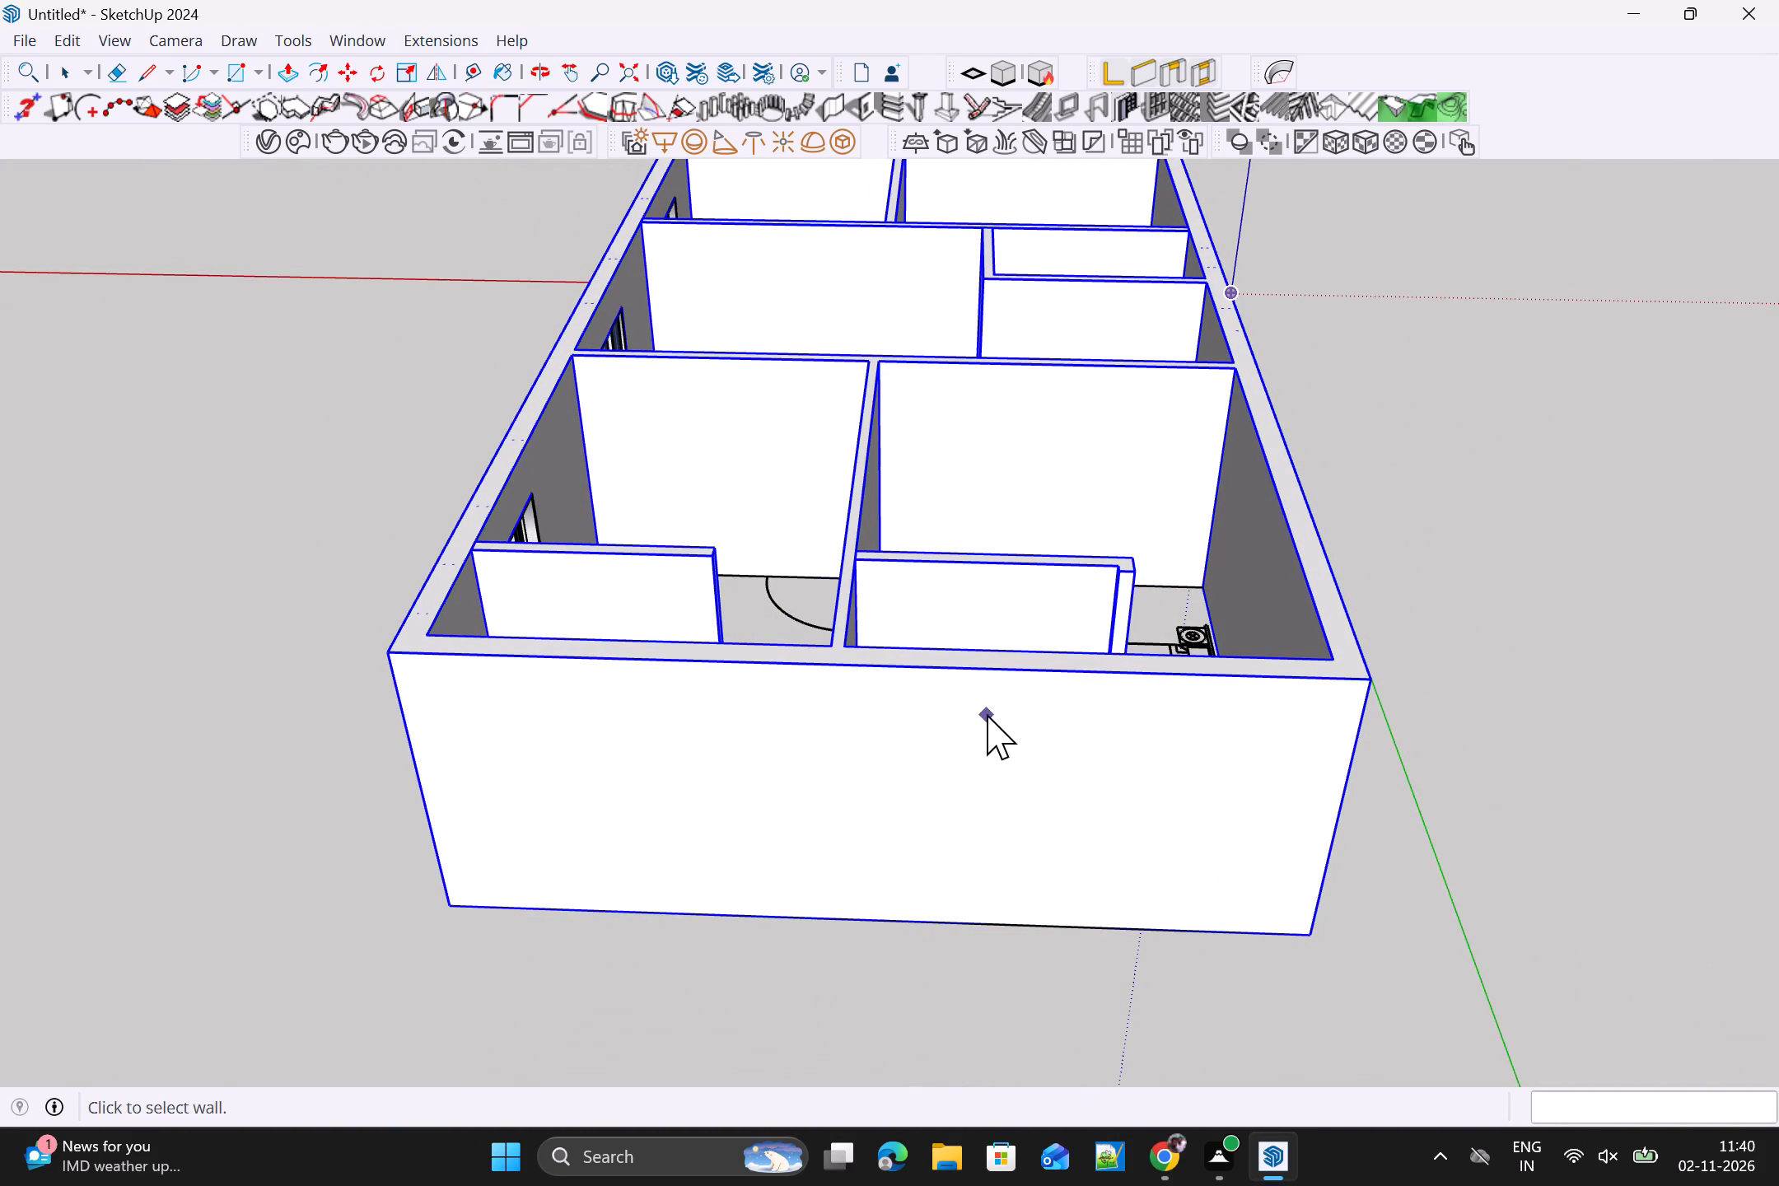
click(987, 713)
click(904, 703)
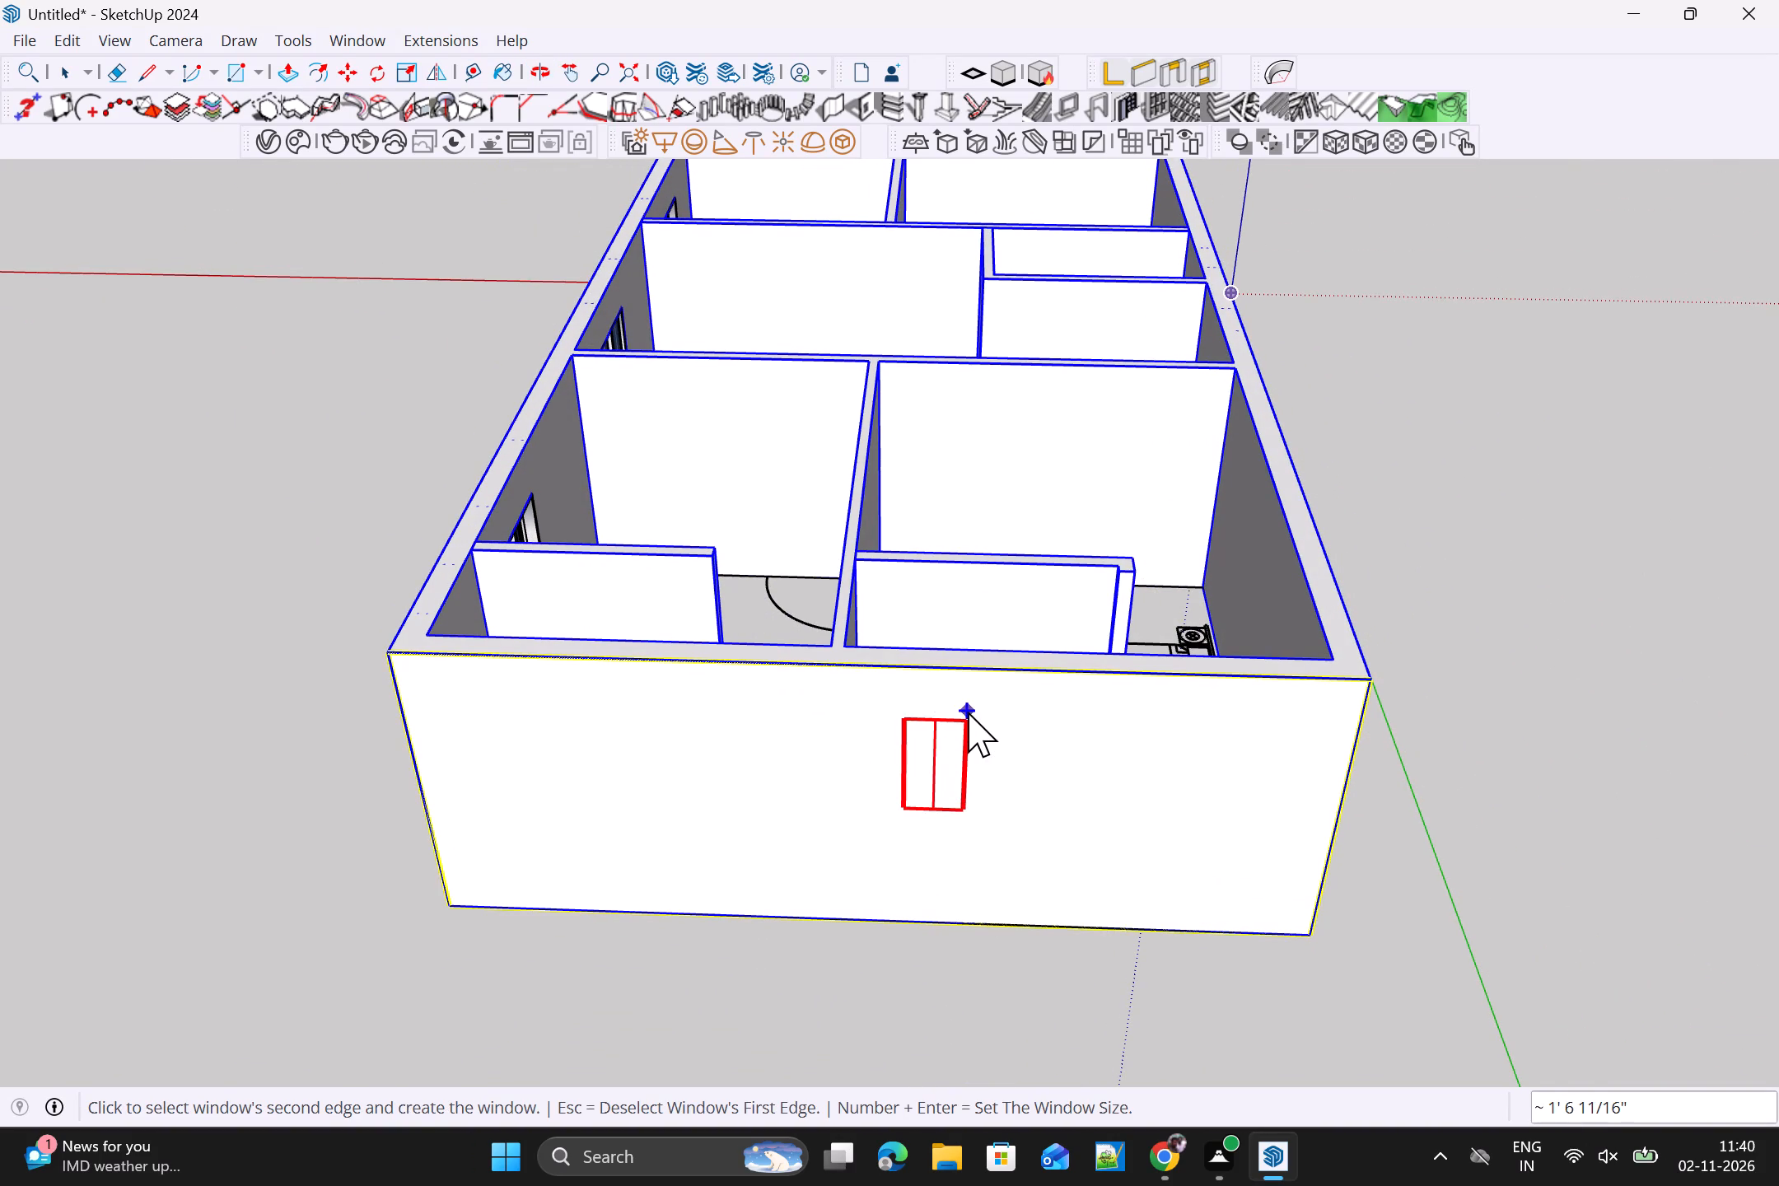
click(969, 712)
scroll(1291, 784, down, 2)
Add a two-pane window in the opposite long outer wall, at the bedroom beside the compartment with the L-shaped partition.
middle_drag(1324, 805, 670, 809)
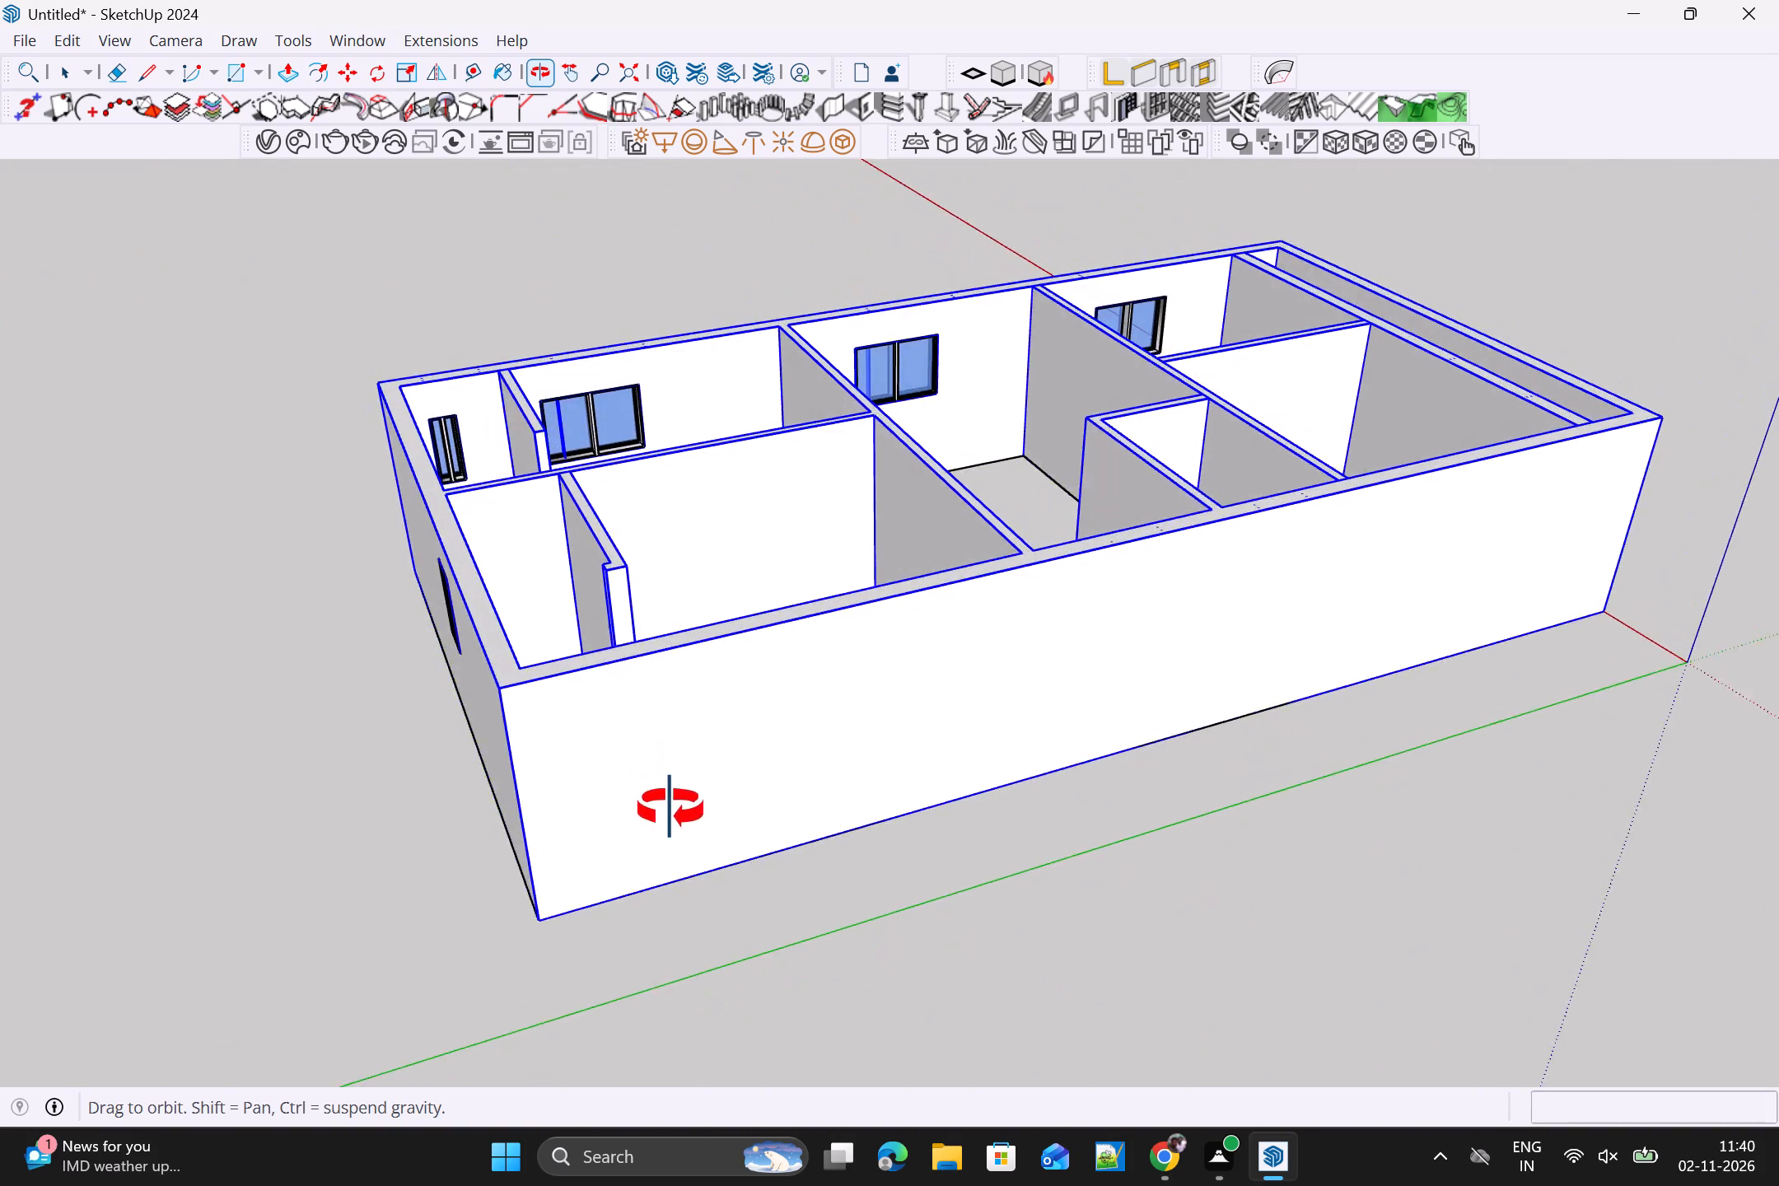
middle_drag(670, 809, 508, 877)
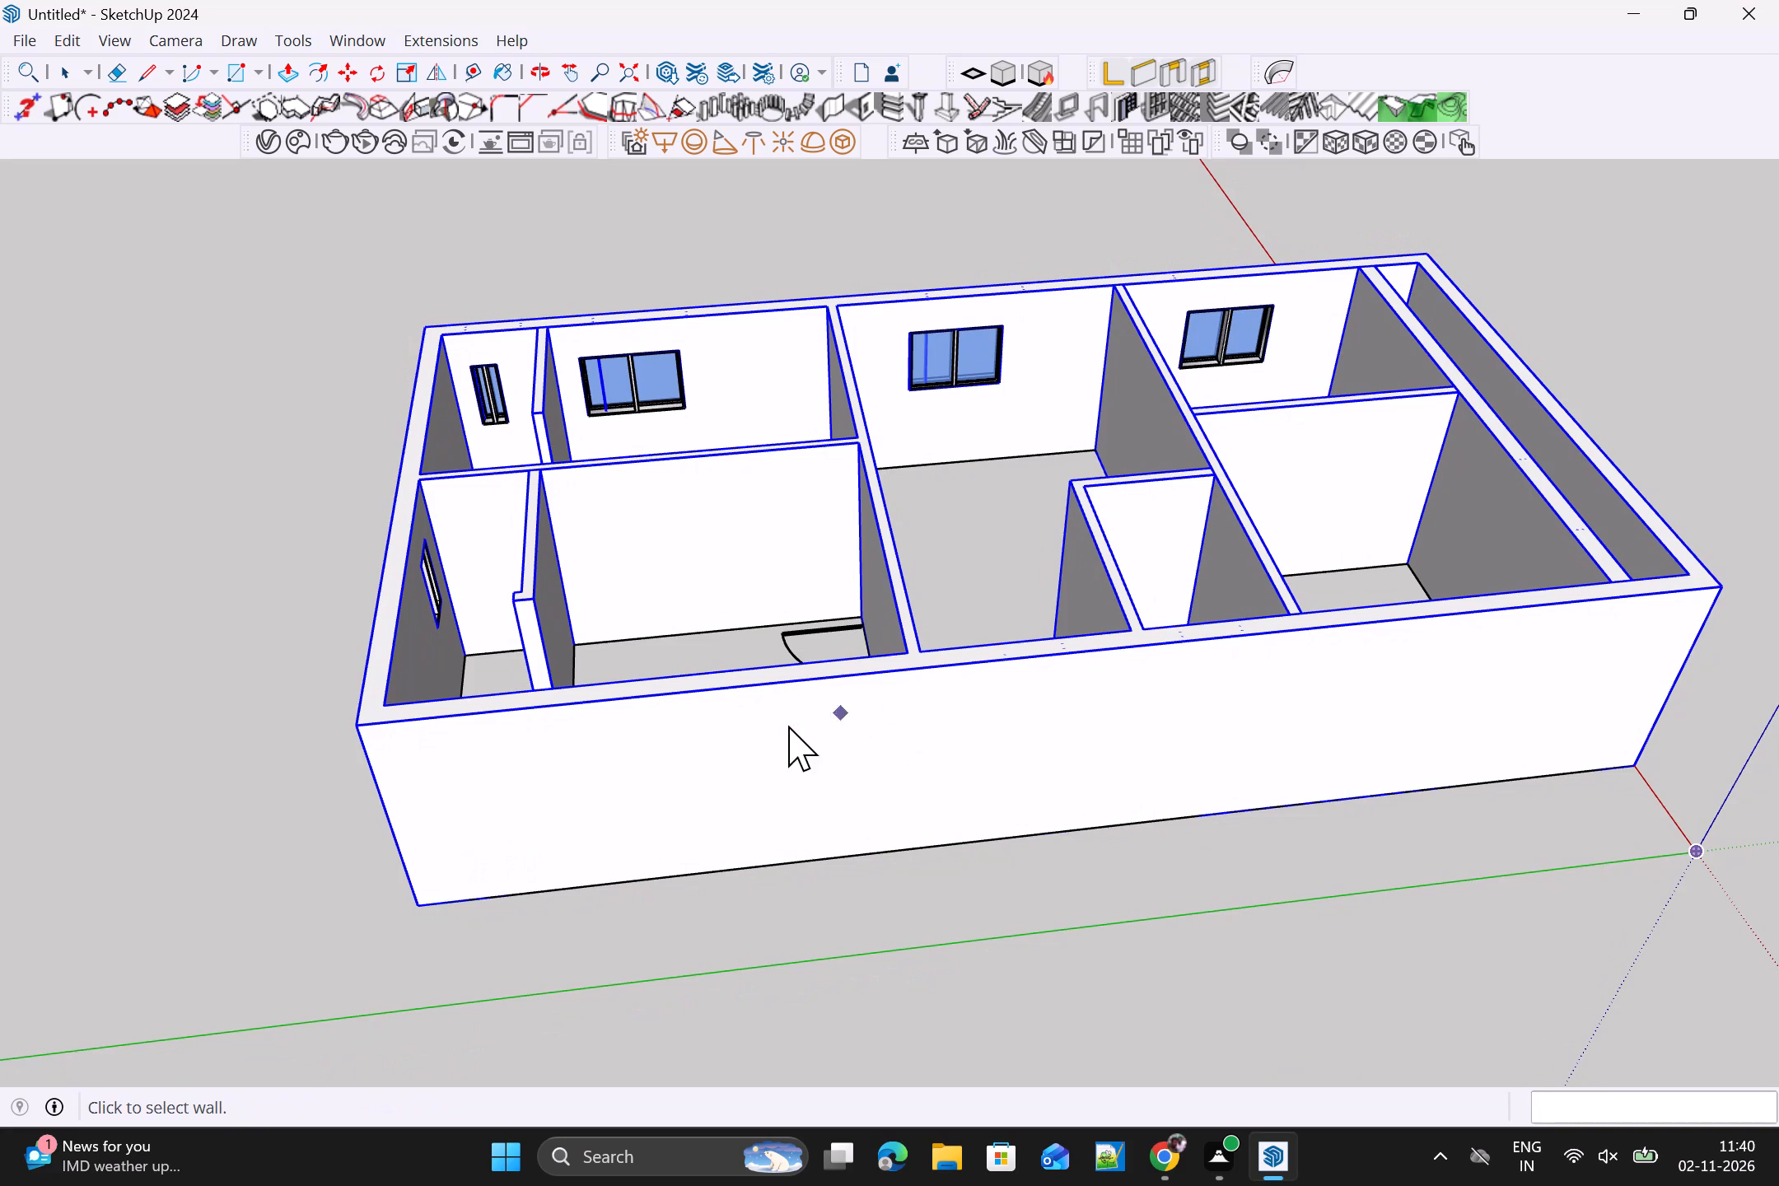
click(819, 730)
drag(676, 739, 684, 739)
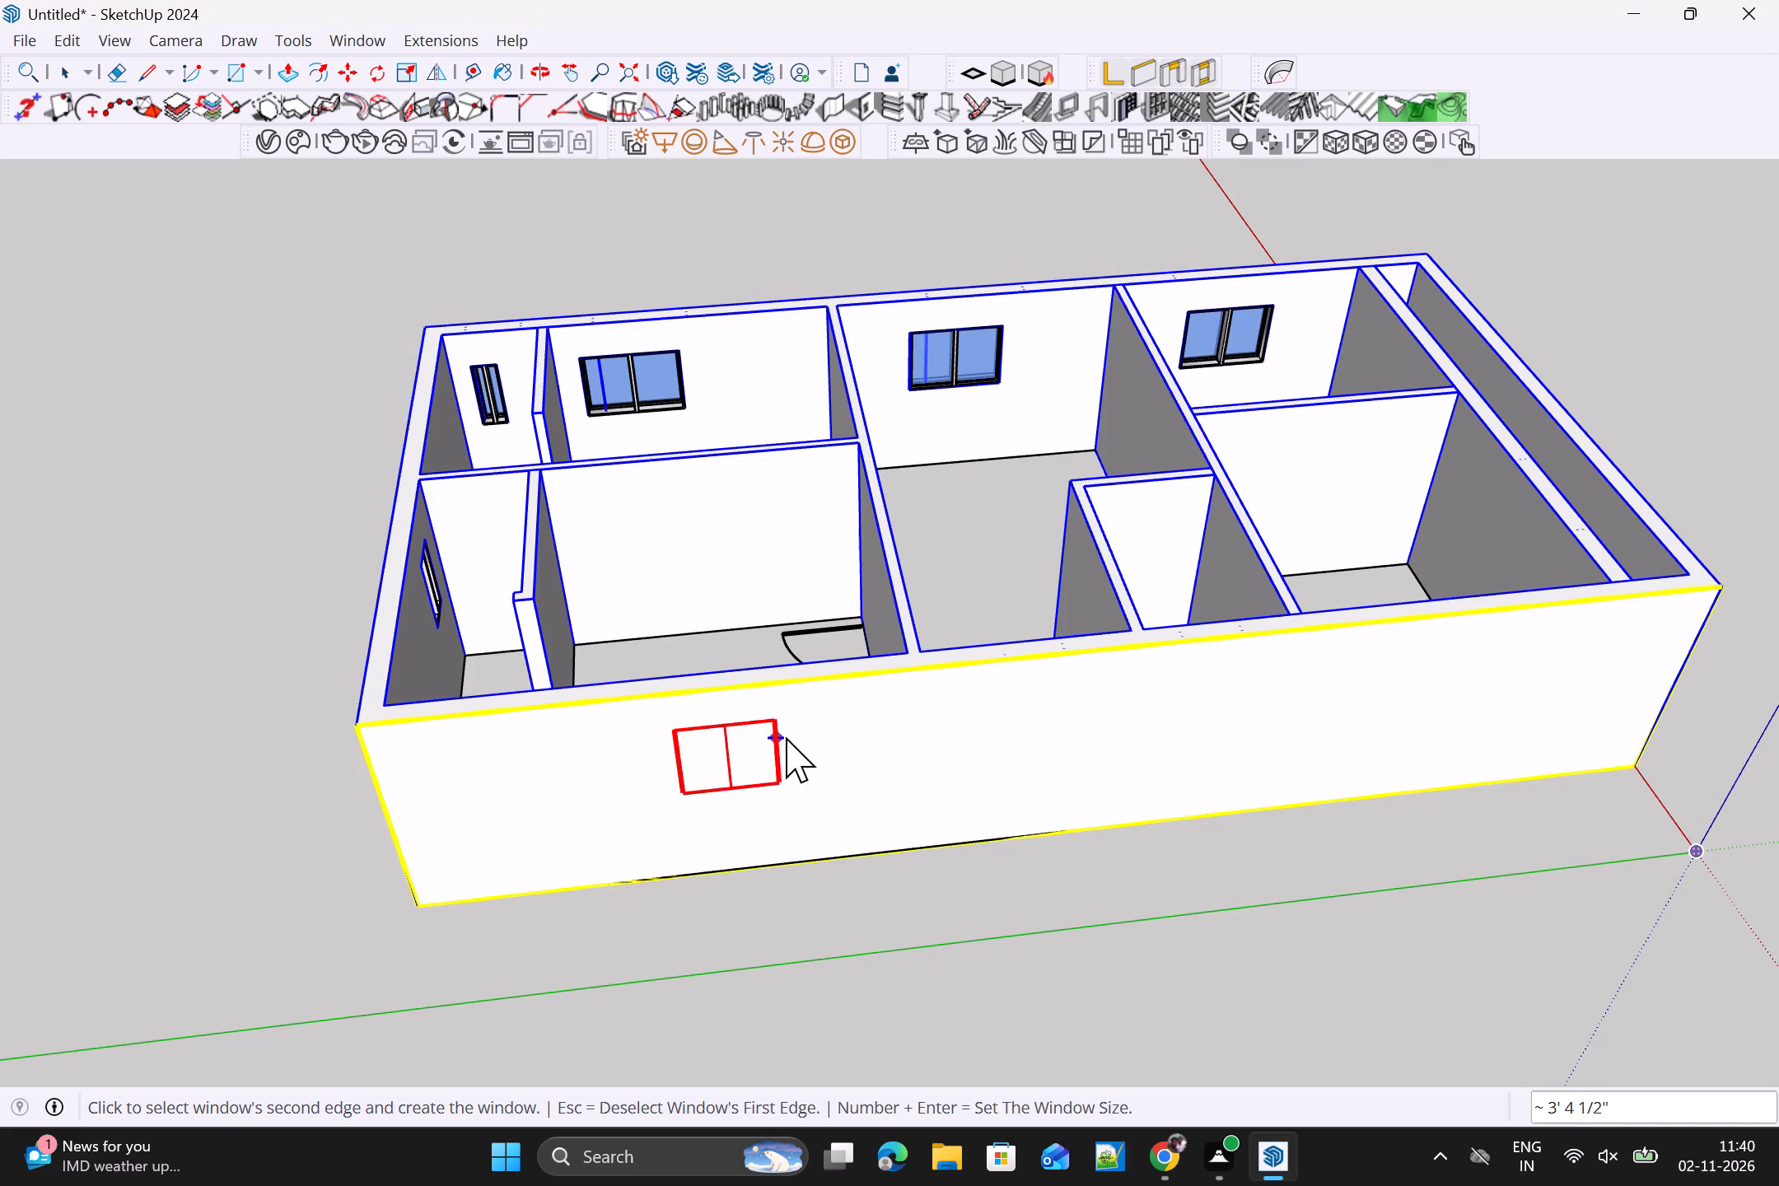
click(796, 736)
Add a two-pane window about 3' 4" wide in the same long wall, at the middle room.
middle_drag(932, 751, 831, 900)
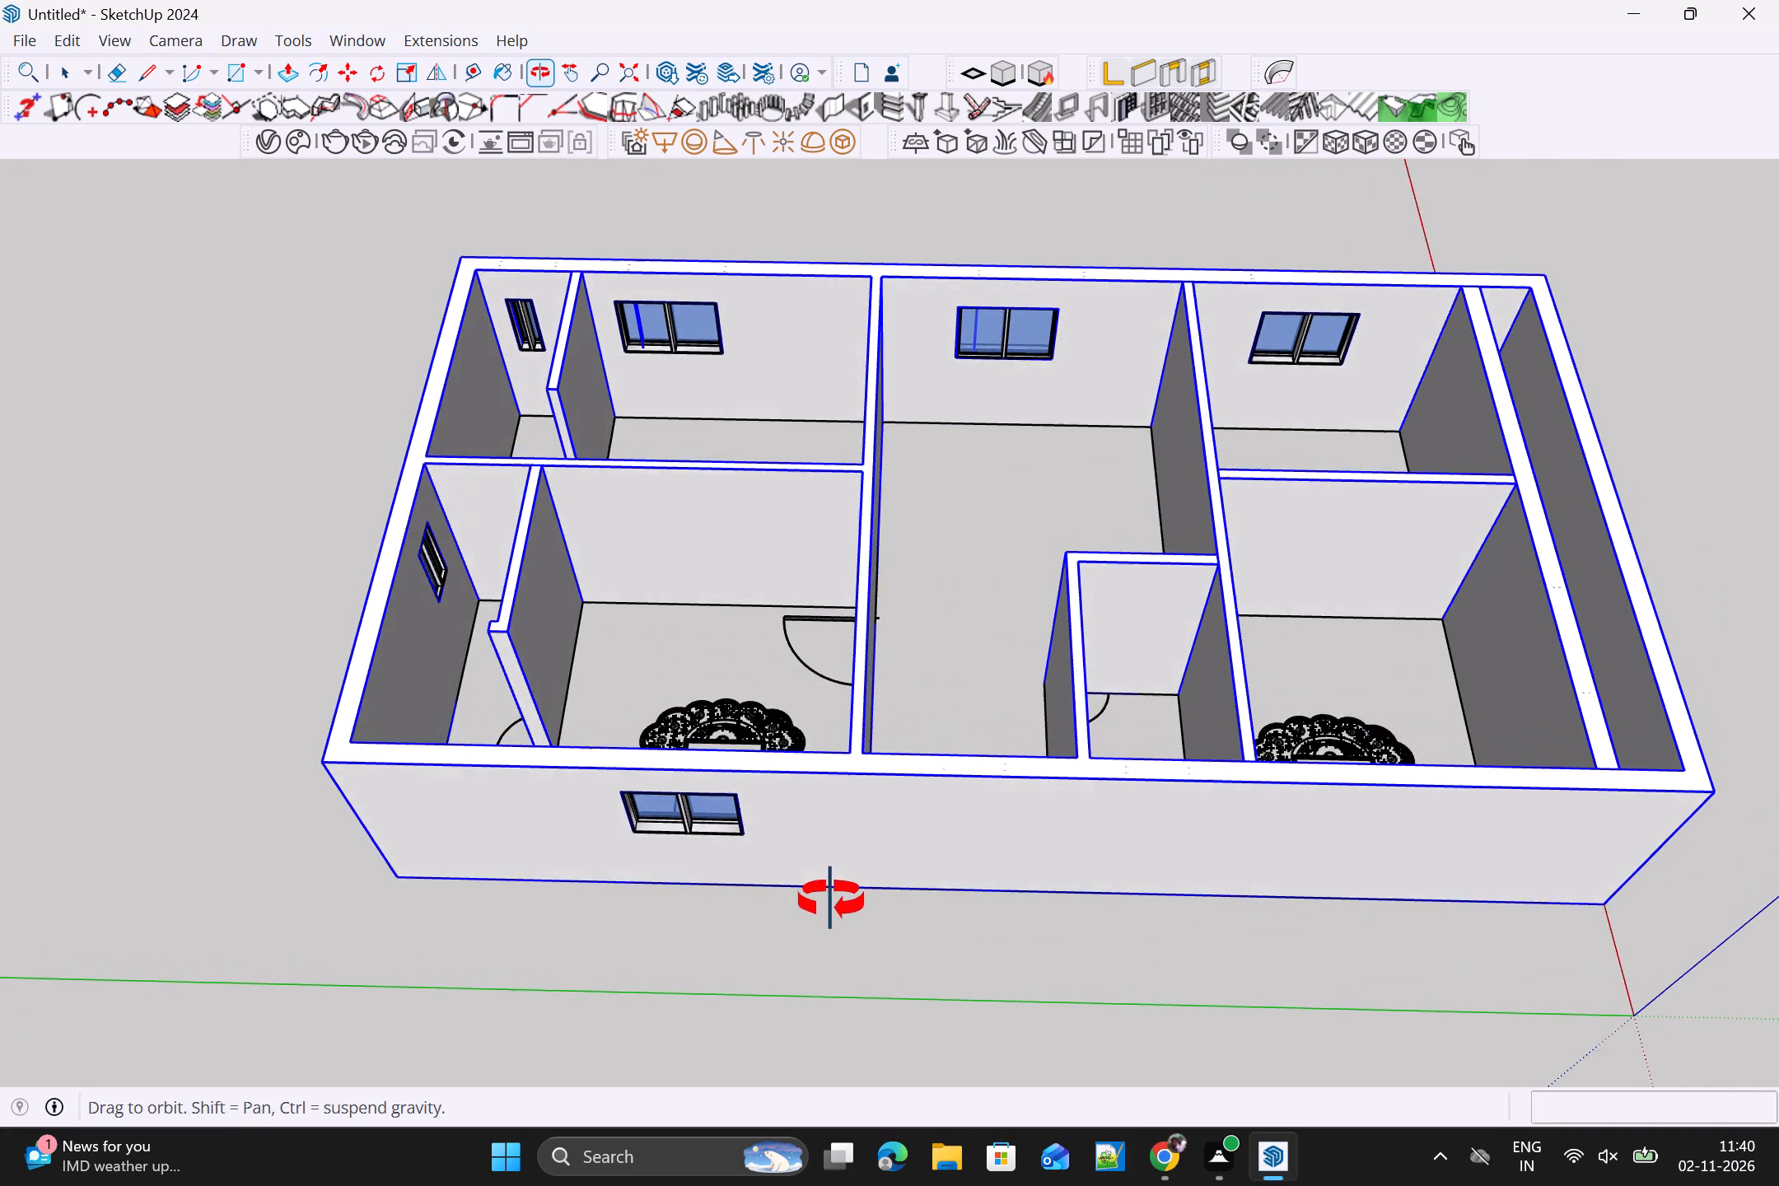
middle_drag(831, 900, 824, 749)
click(896, 712)
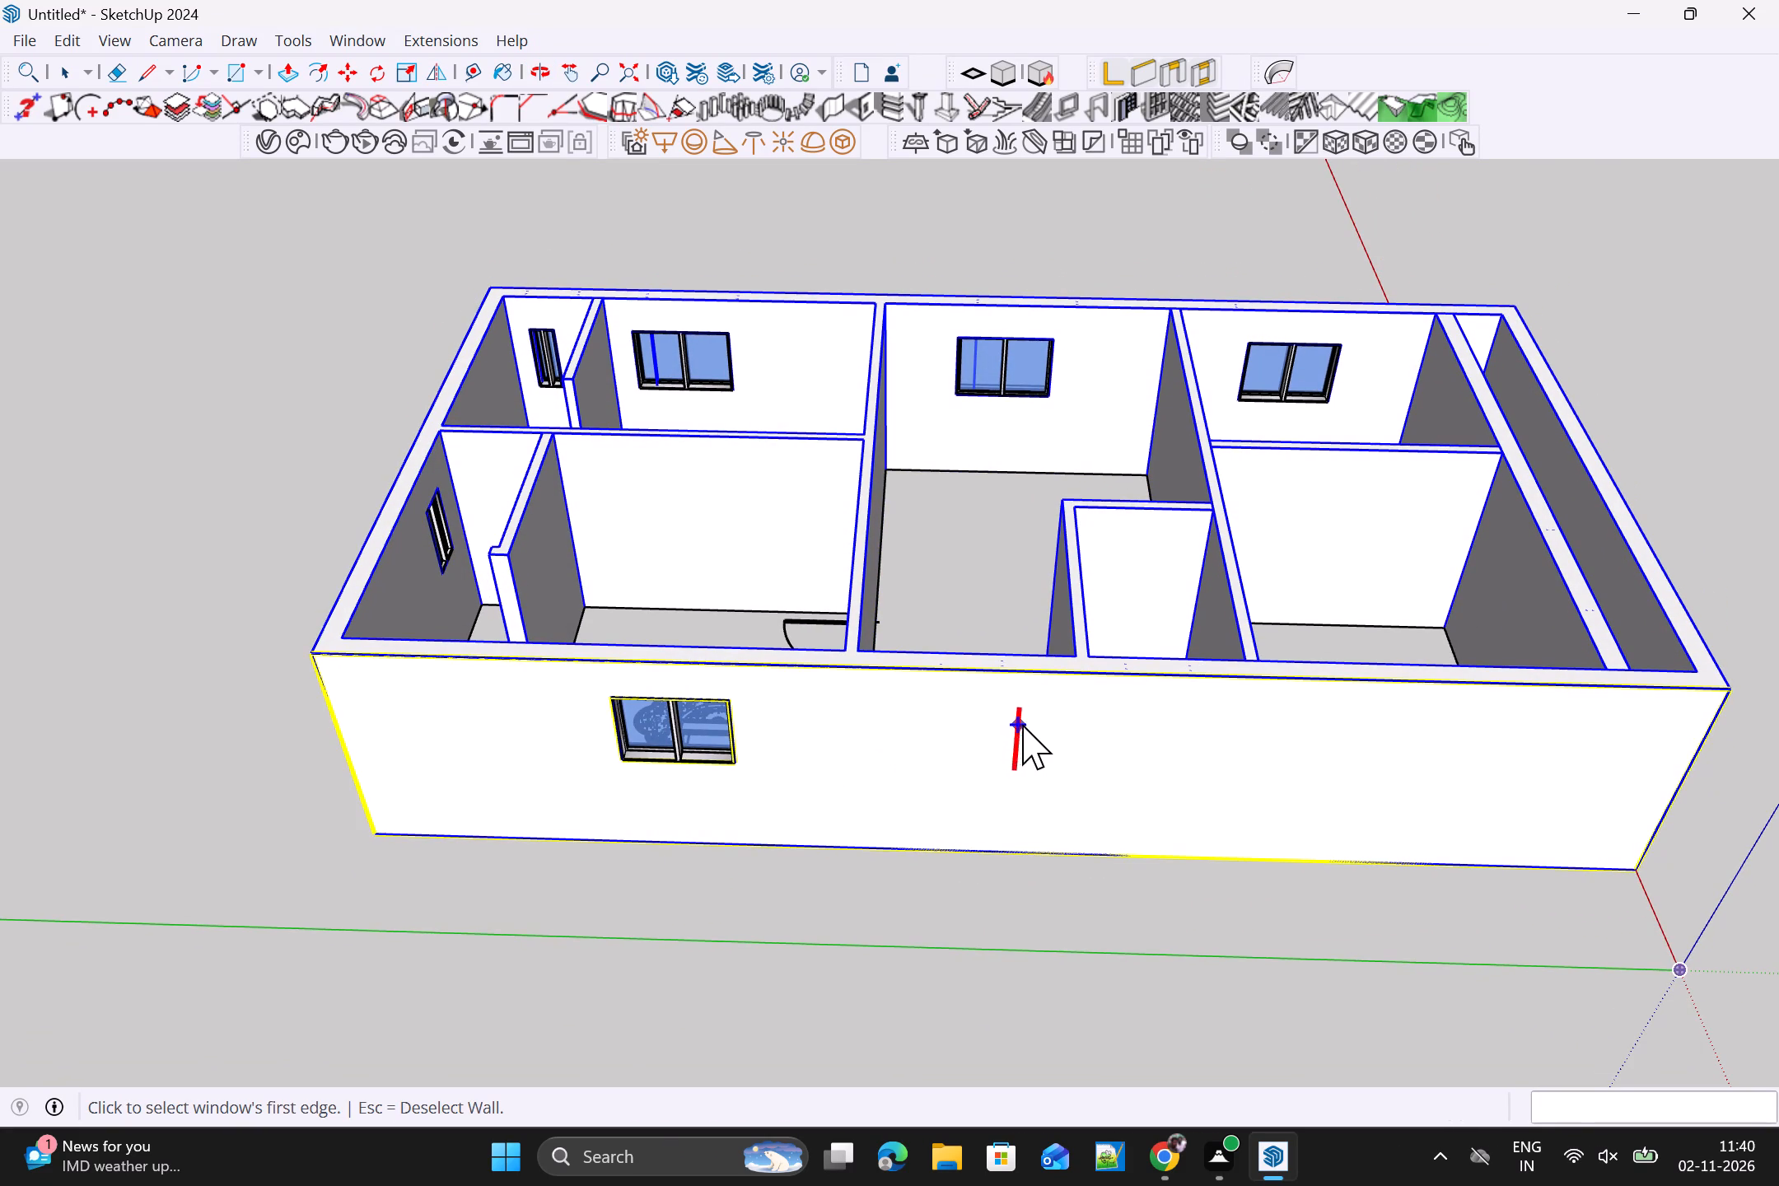
click(1039, 721)
click(938, 718)
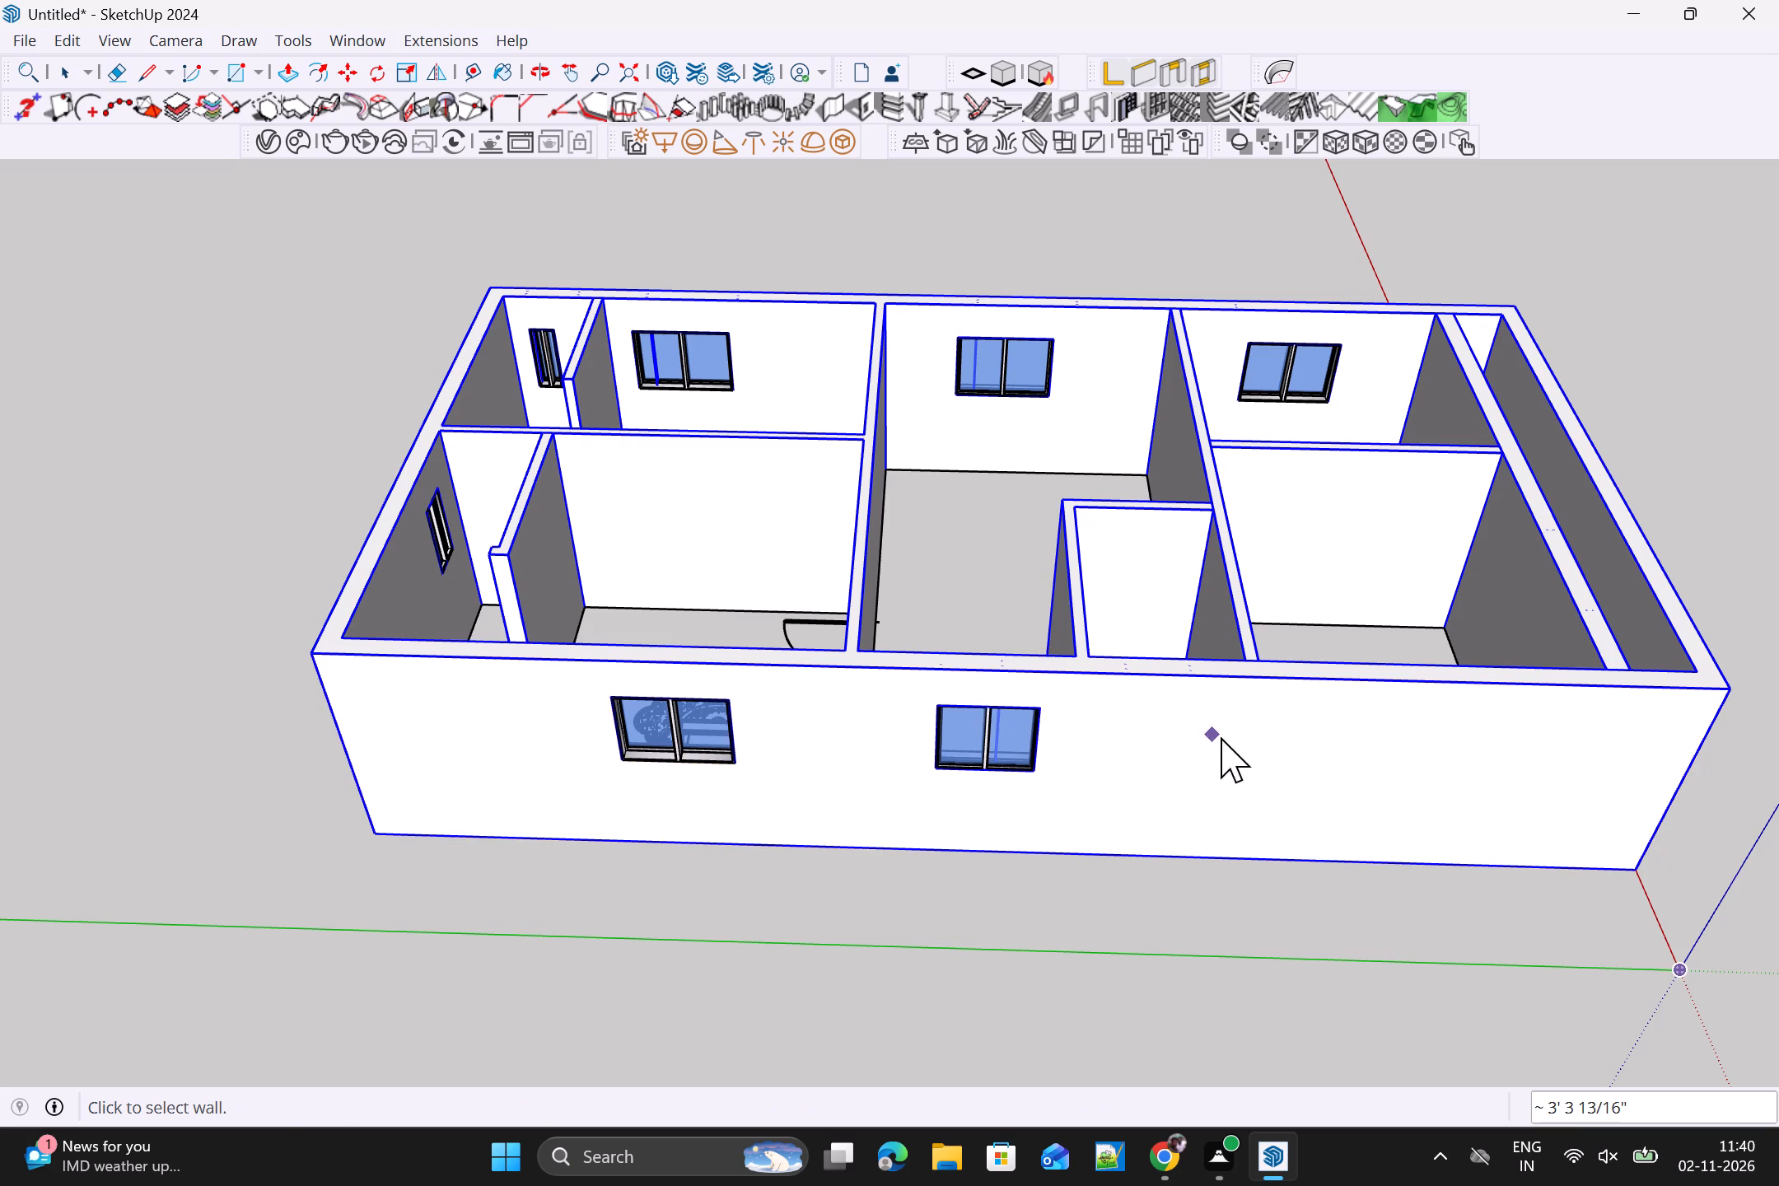
Add a narrower two-pane window in the same long wall, at the small enclosed compartment beside the middle room.
click(1223, 741)
click(1145, 736)
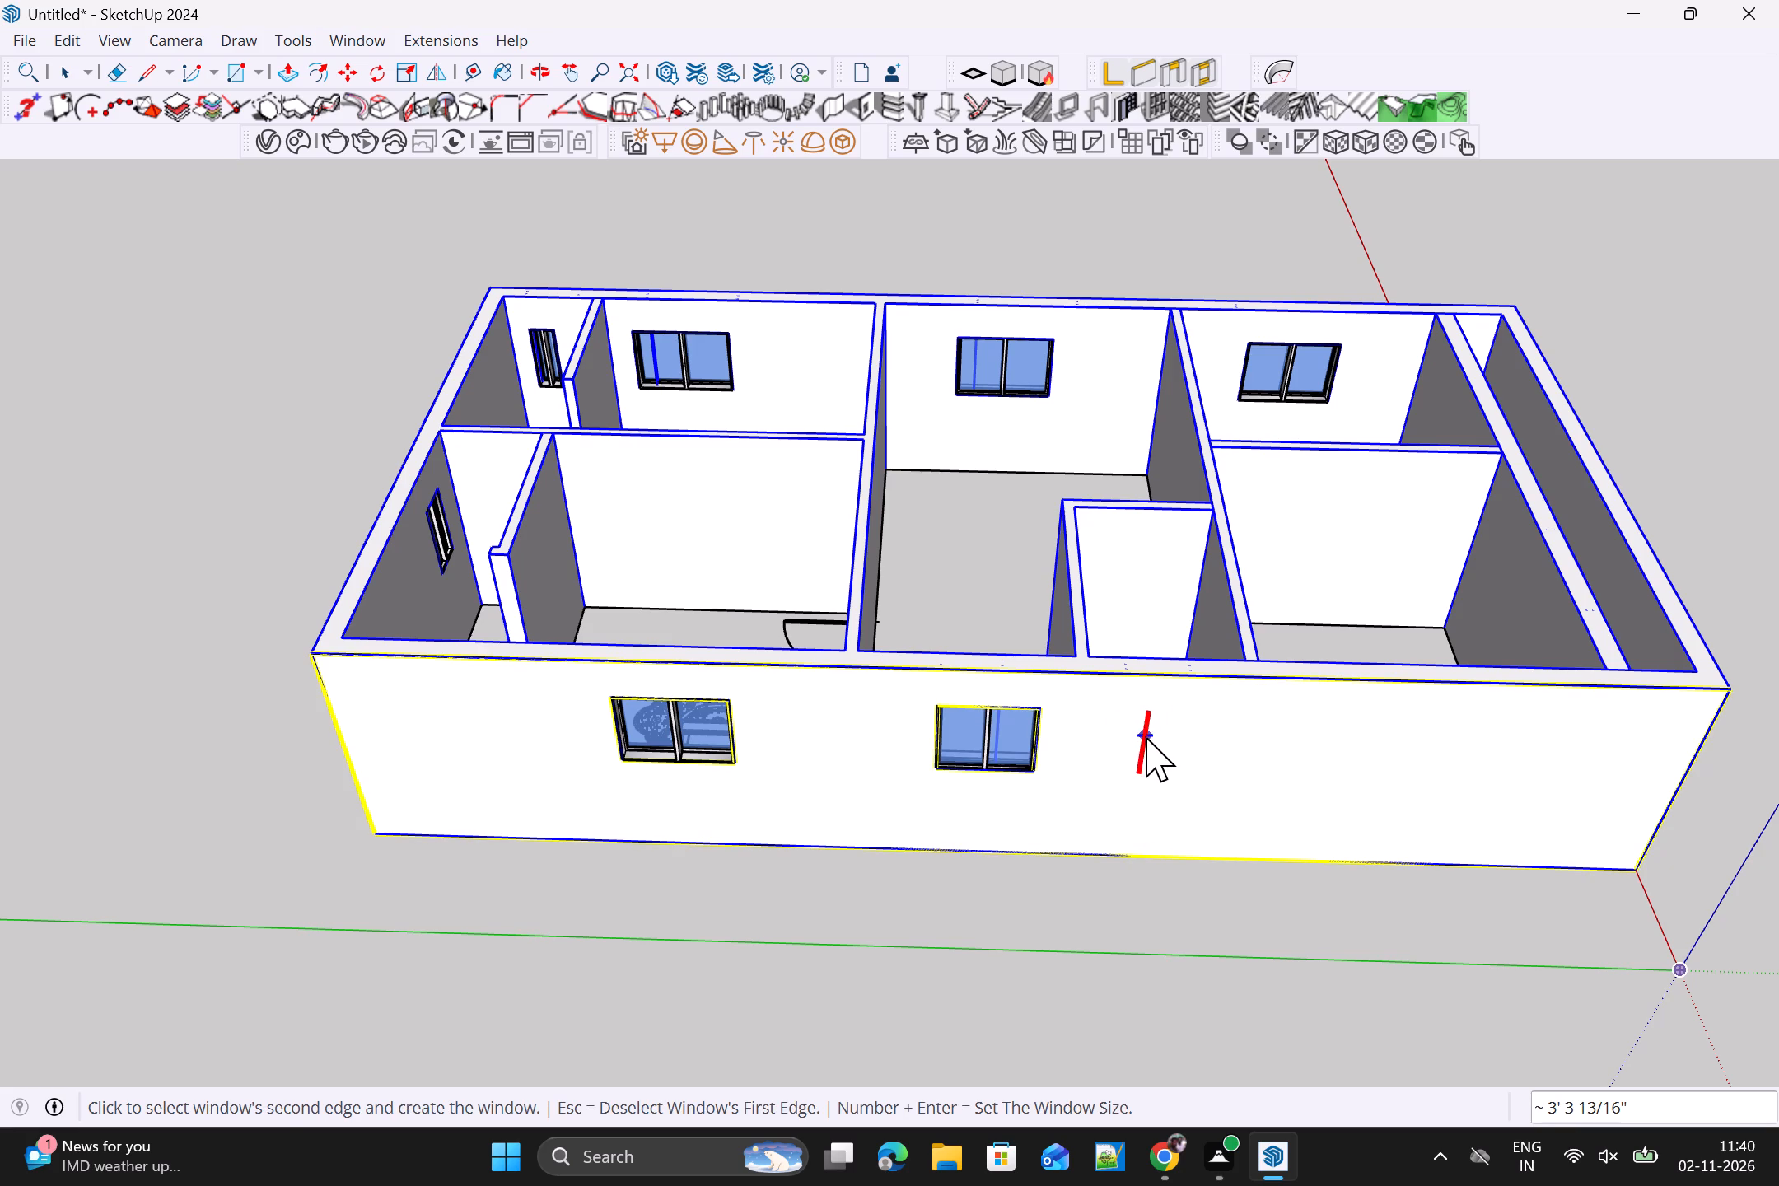
click(1207, 736)
Add a two-pane window about 4' 6" wide in the same long wall, at the bedroom near the origin.
middle_drag(1180, 776, 952, 937)
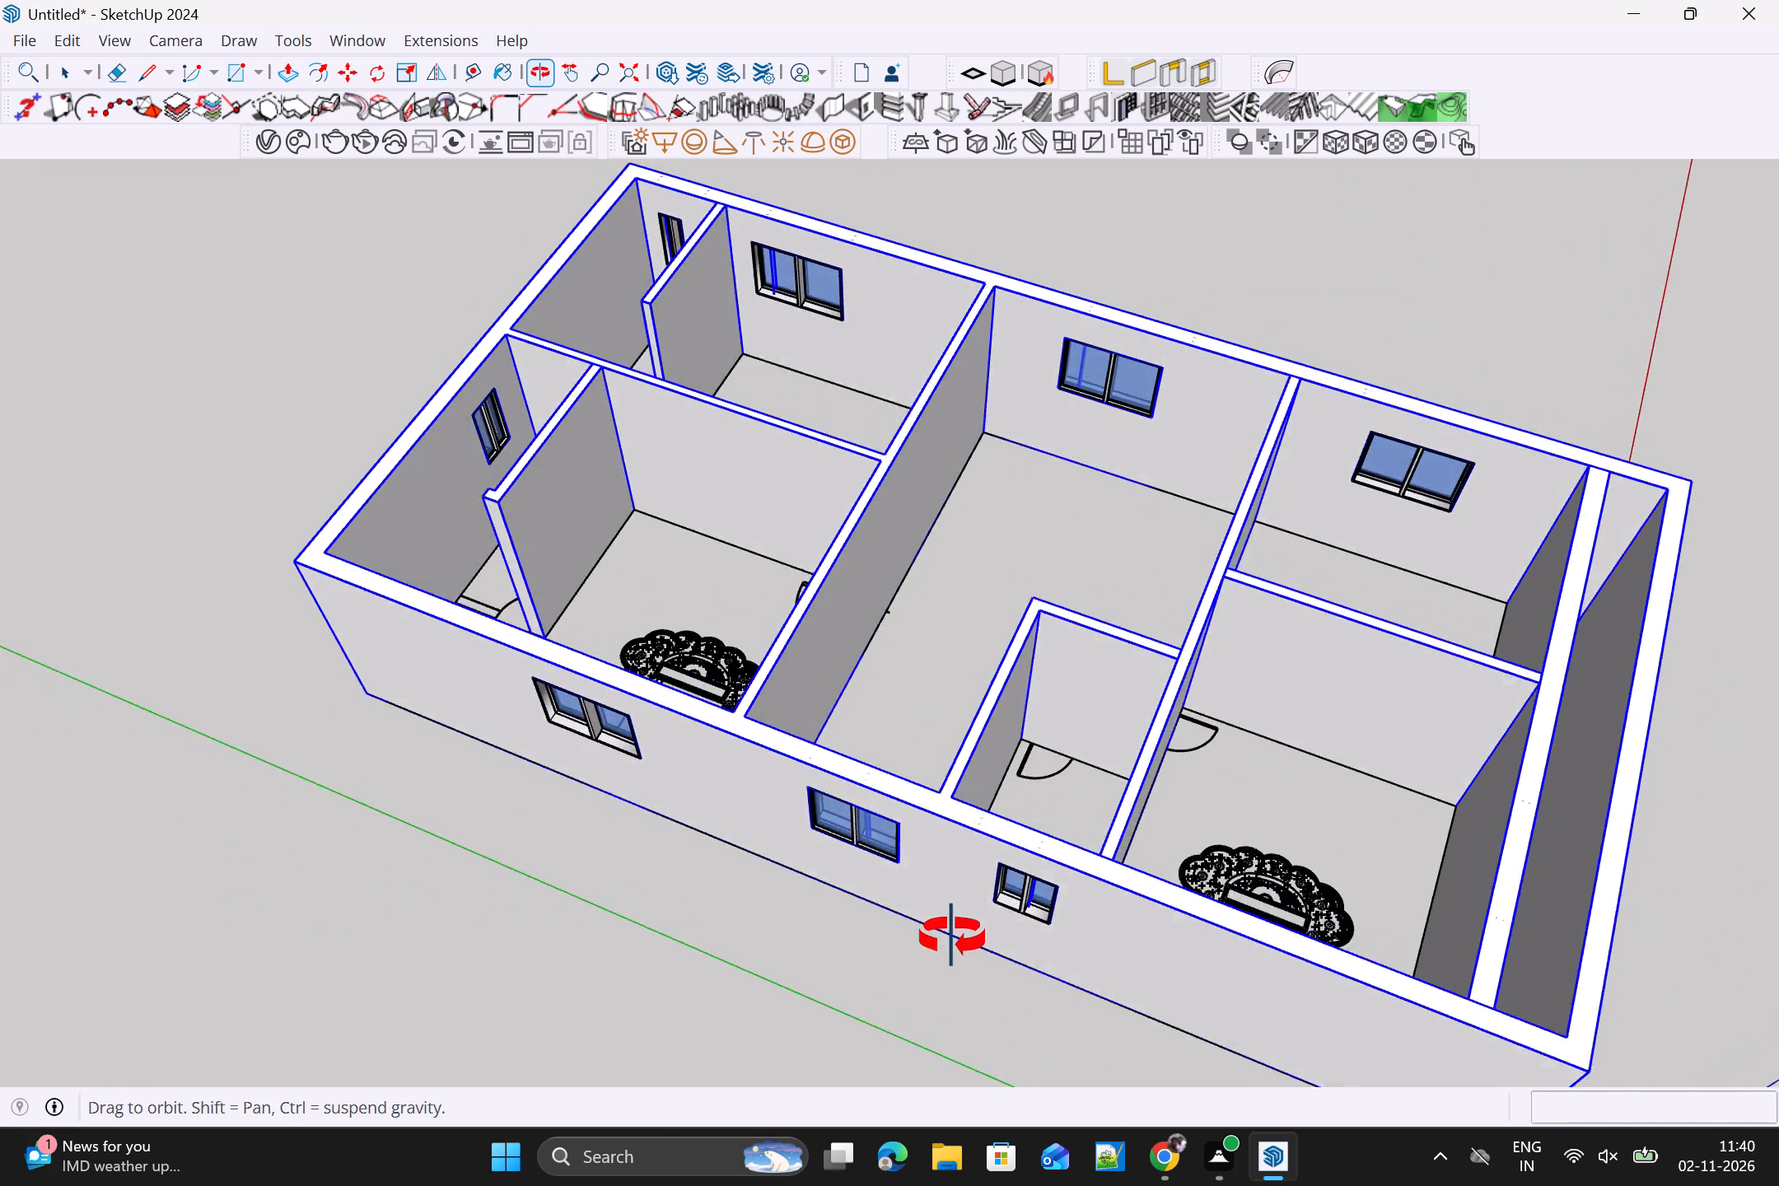
middle_drag(952, 937, 1136, 744)
click(1341, 751)
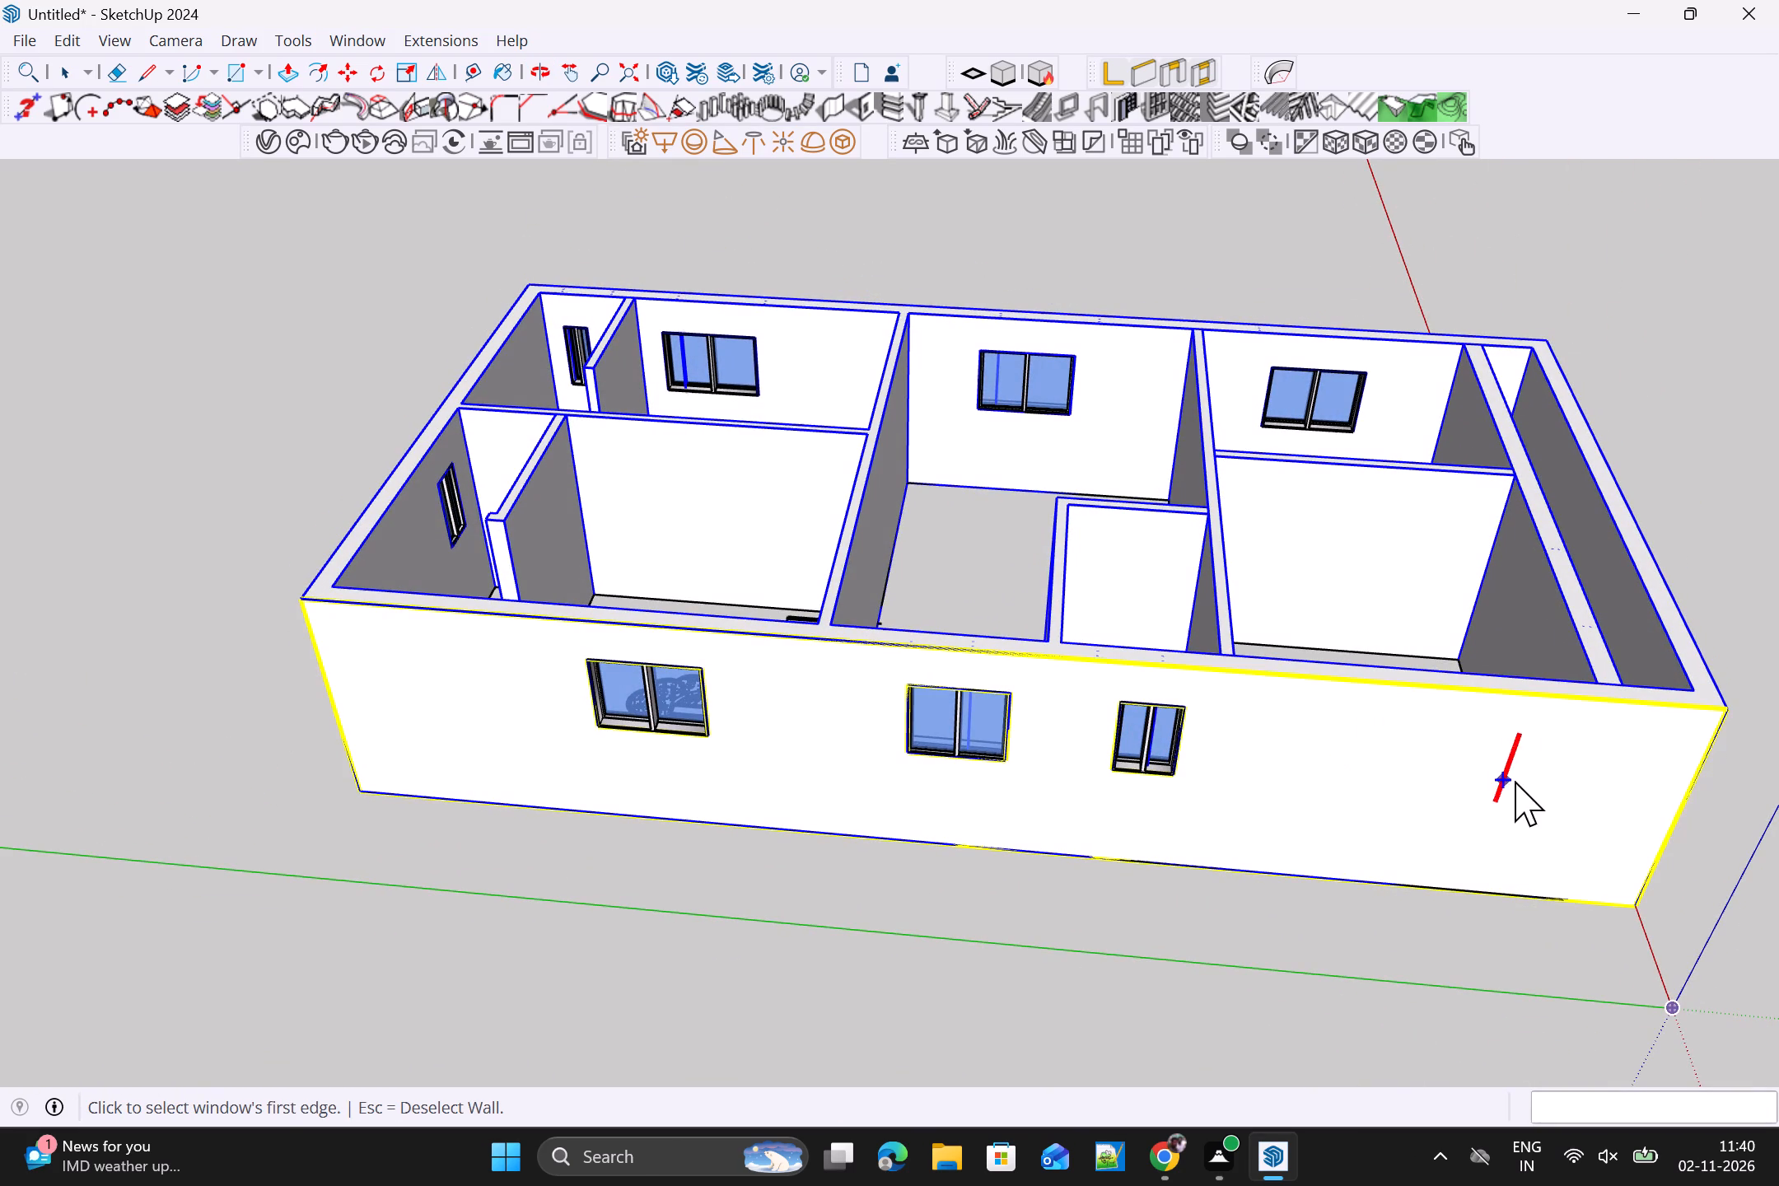
click(1499, 791)
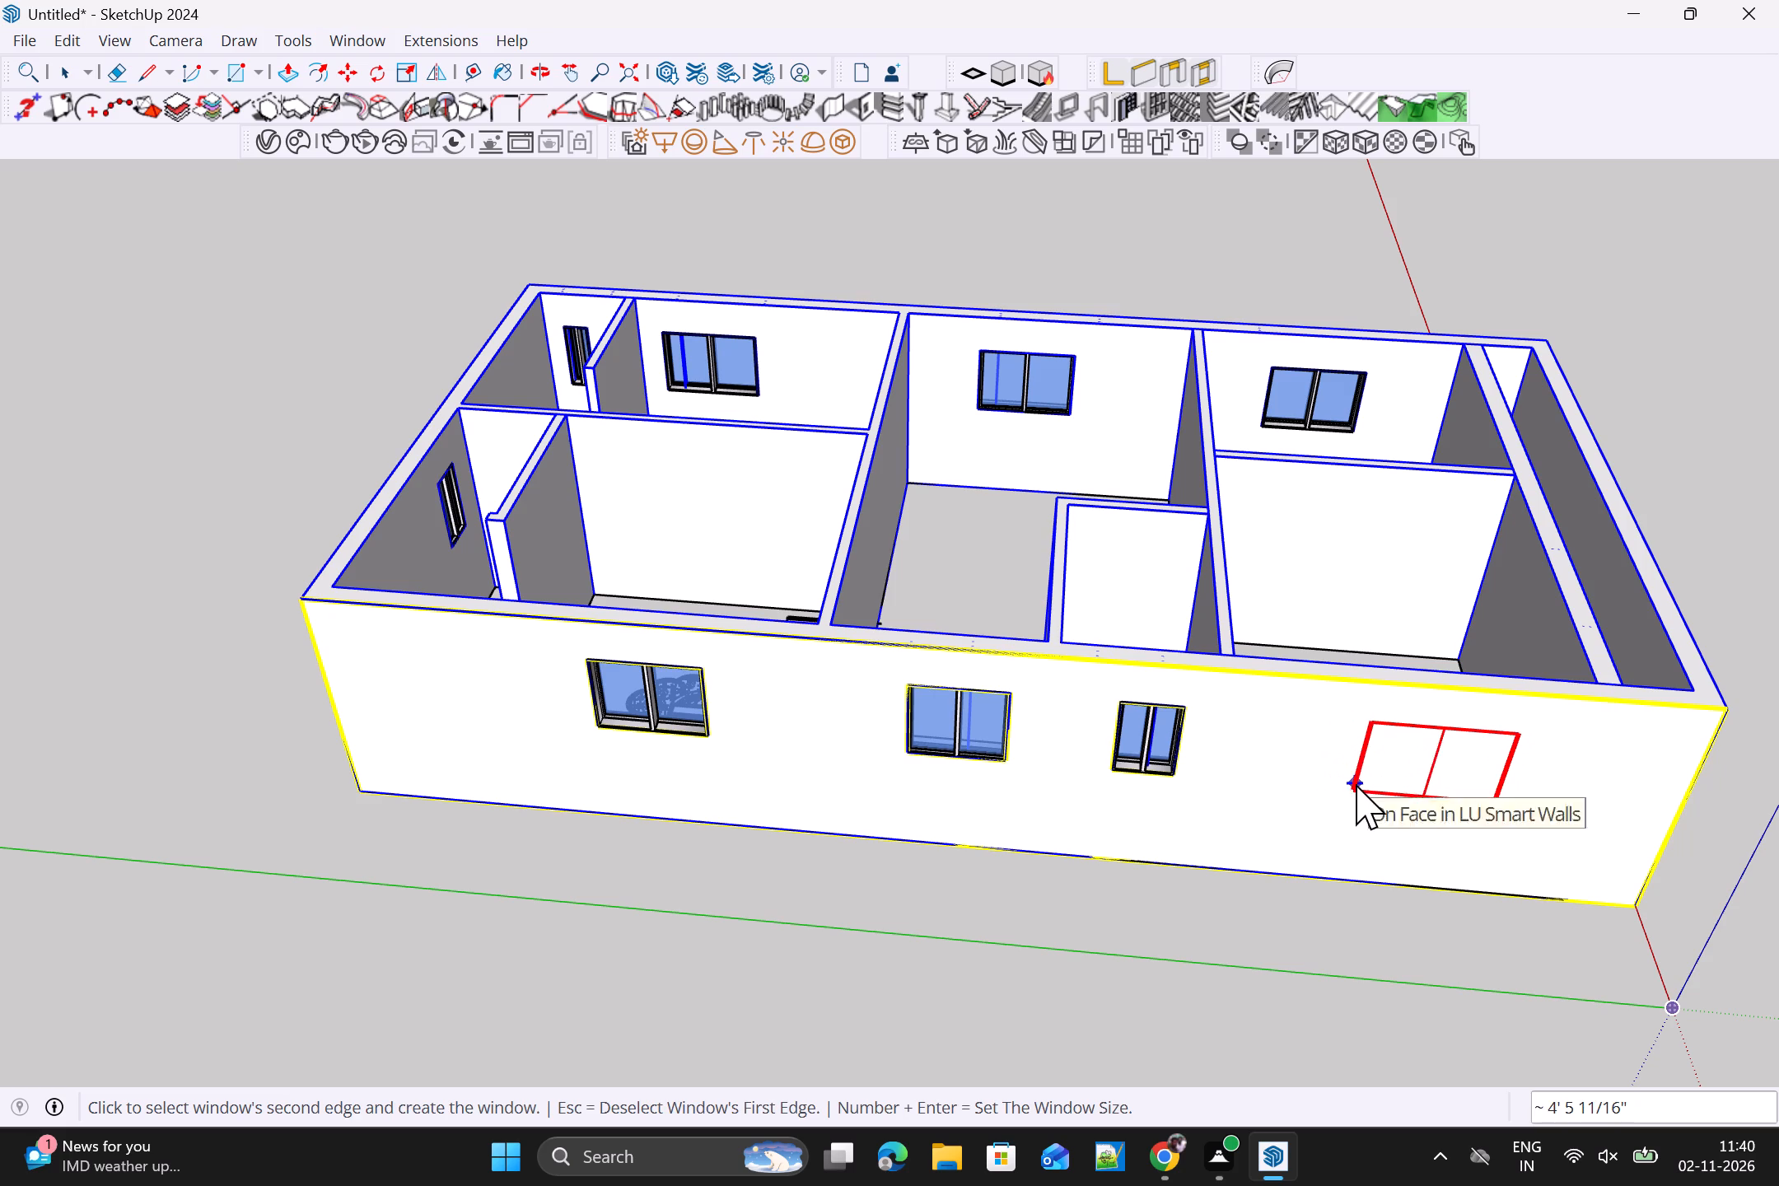
click(1356, 784)
Inspect the windows from all sides of the model and leave the window tool.
middle_drag(1423, 824, 1728, 926)
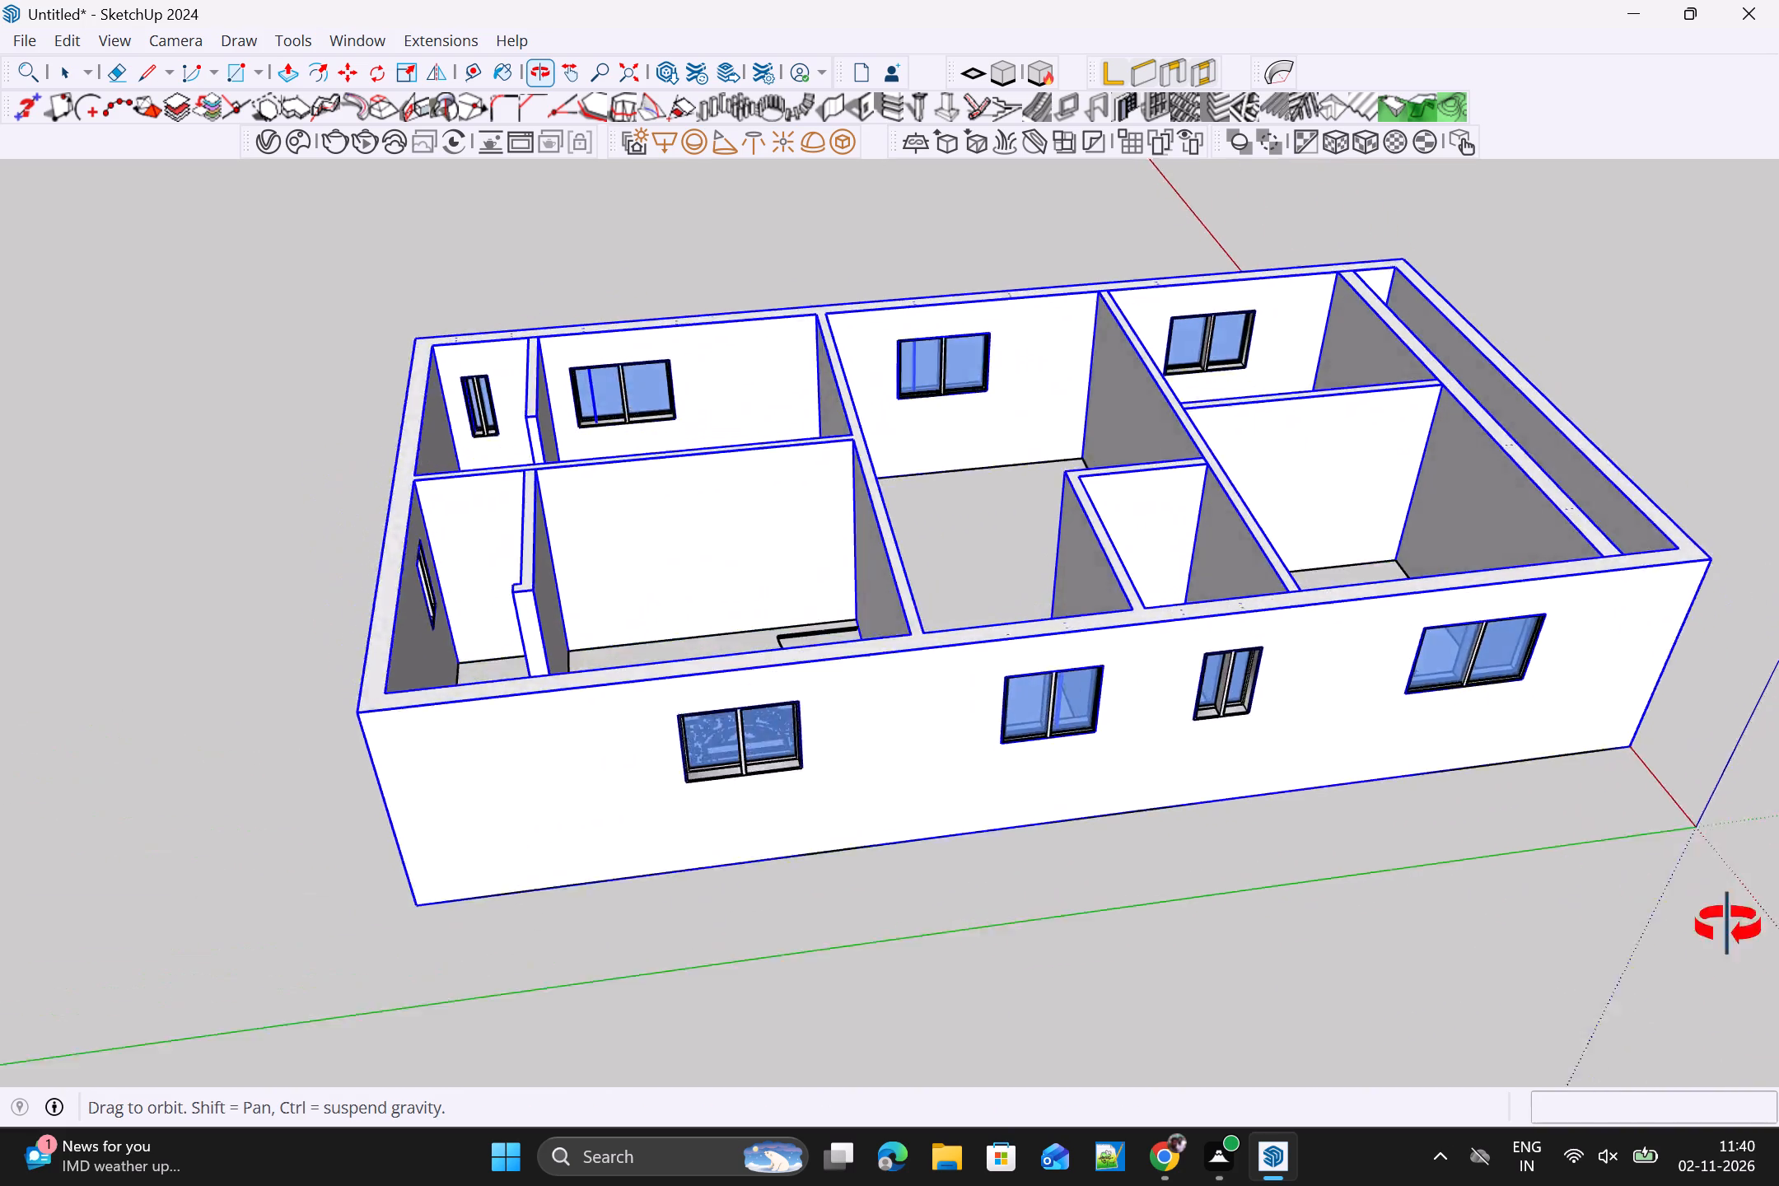
middle_drag(1728, 926, 1778, 931)
middle_drag(924, 732, 1468, 631)
middle_drag(1078, 687, 121, 698)
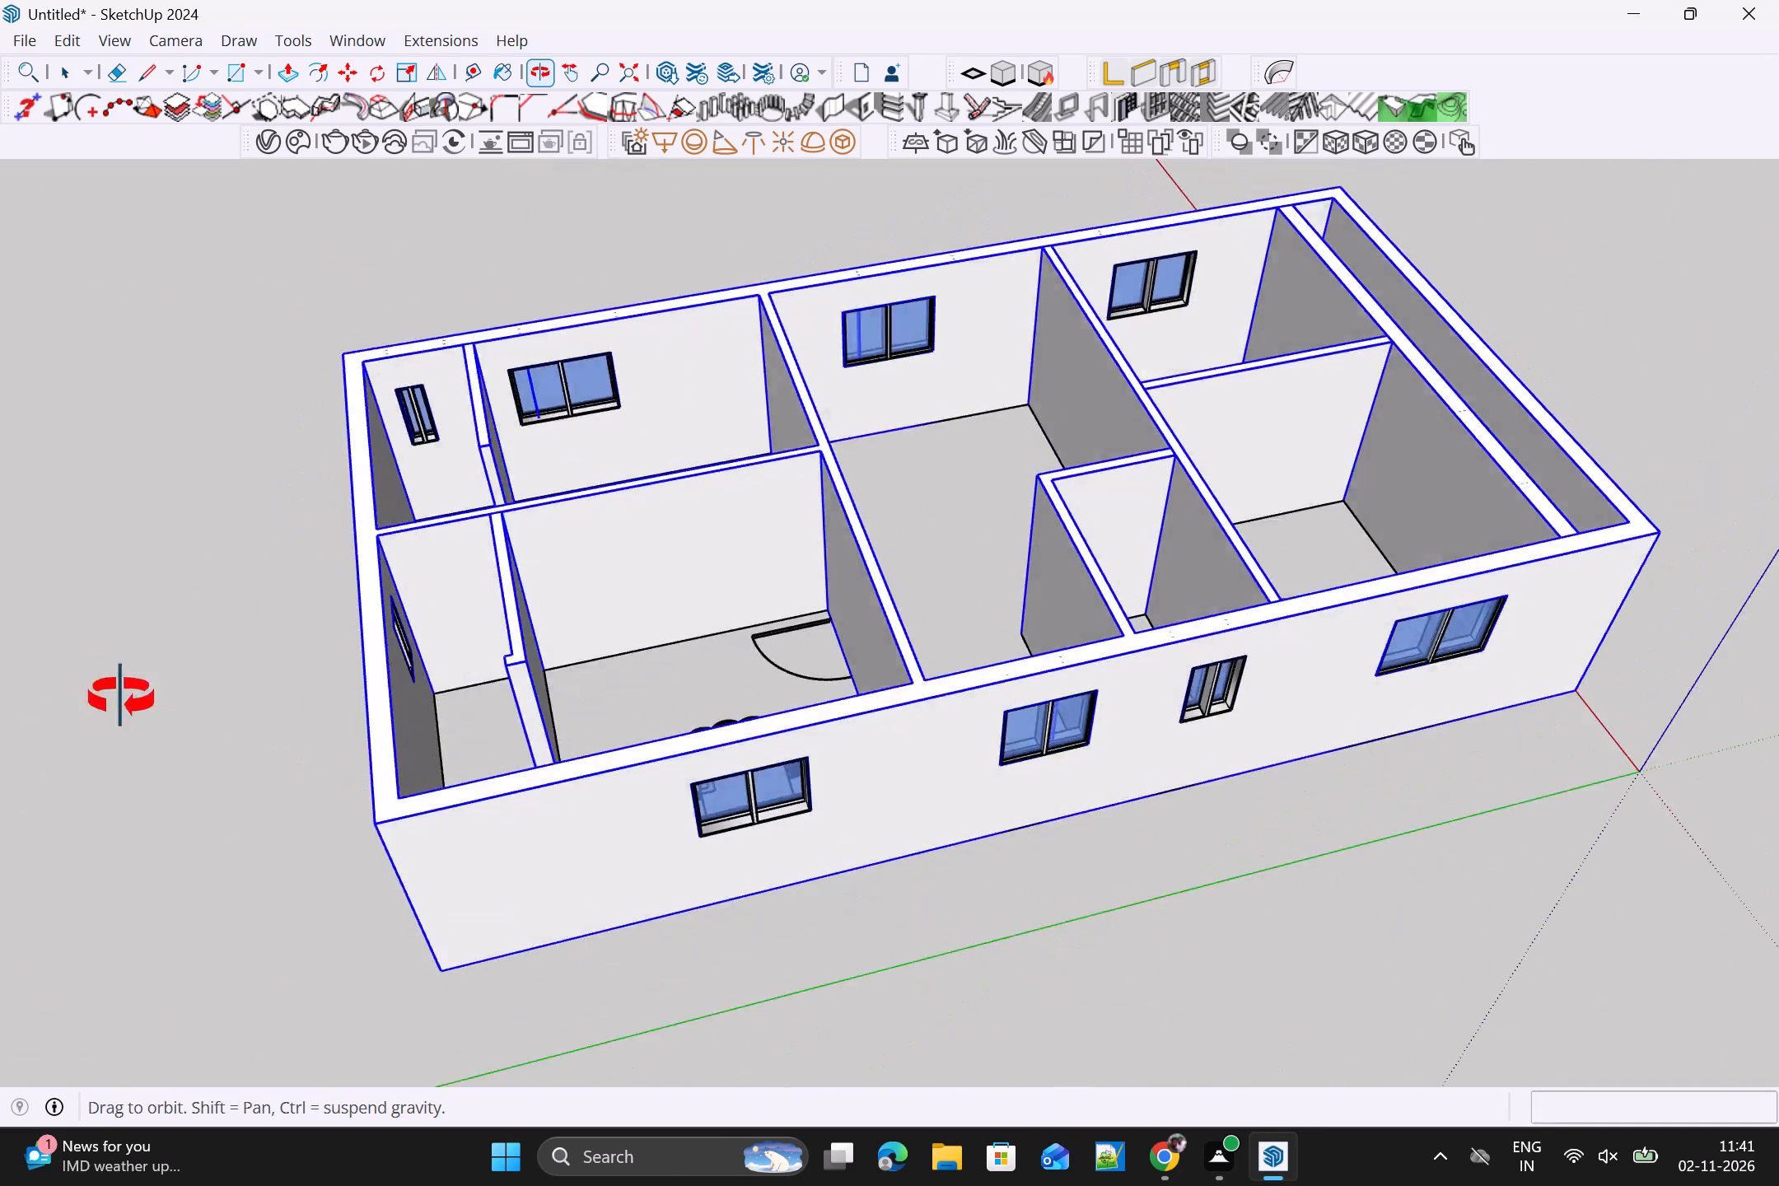
middle_drag(121, 698, 30, 665)
middle_drag(1642, 867, 997, 1126)
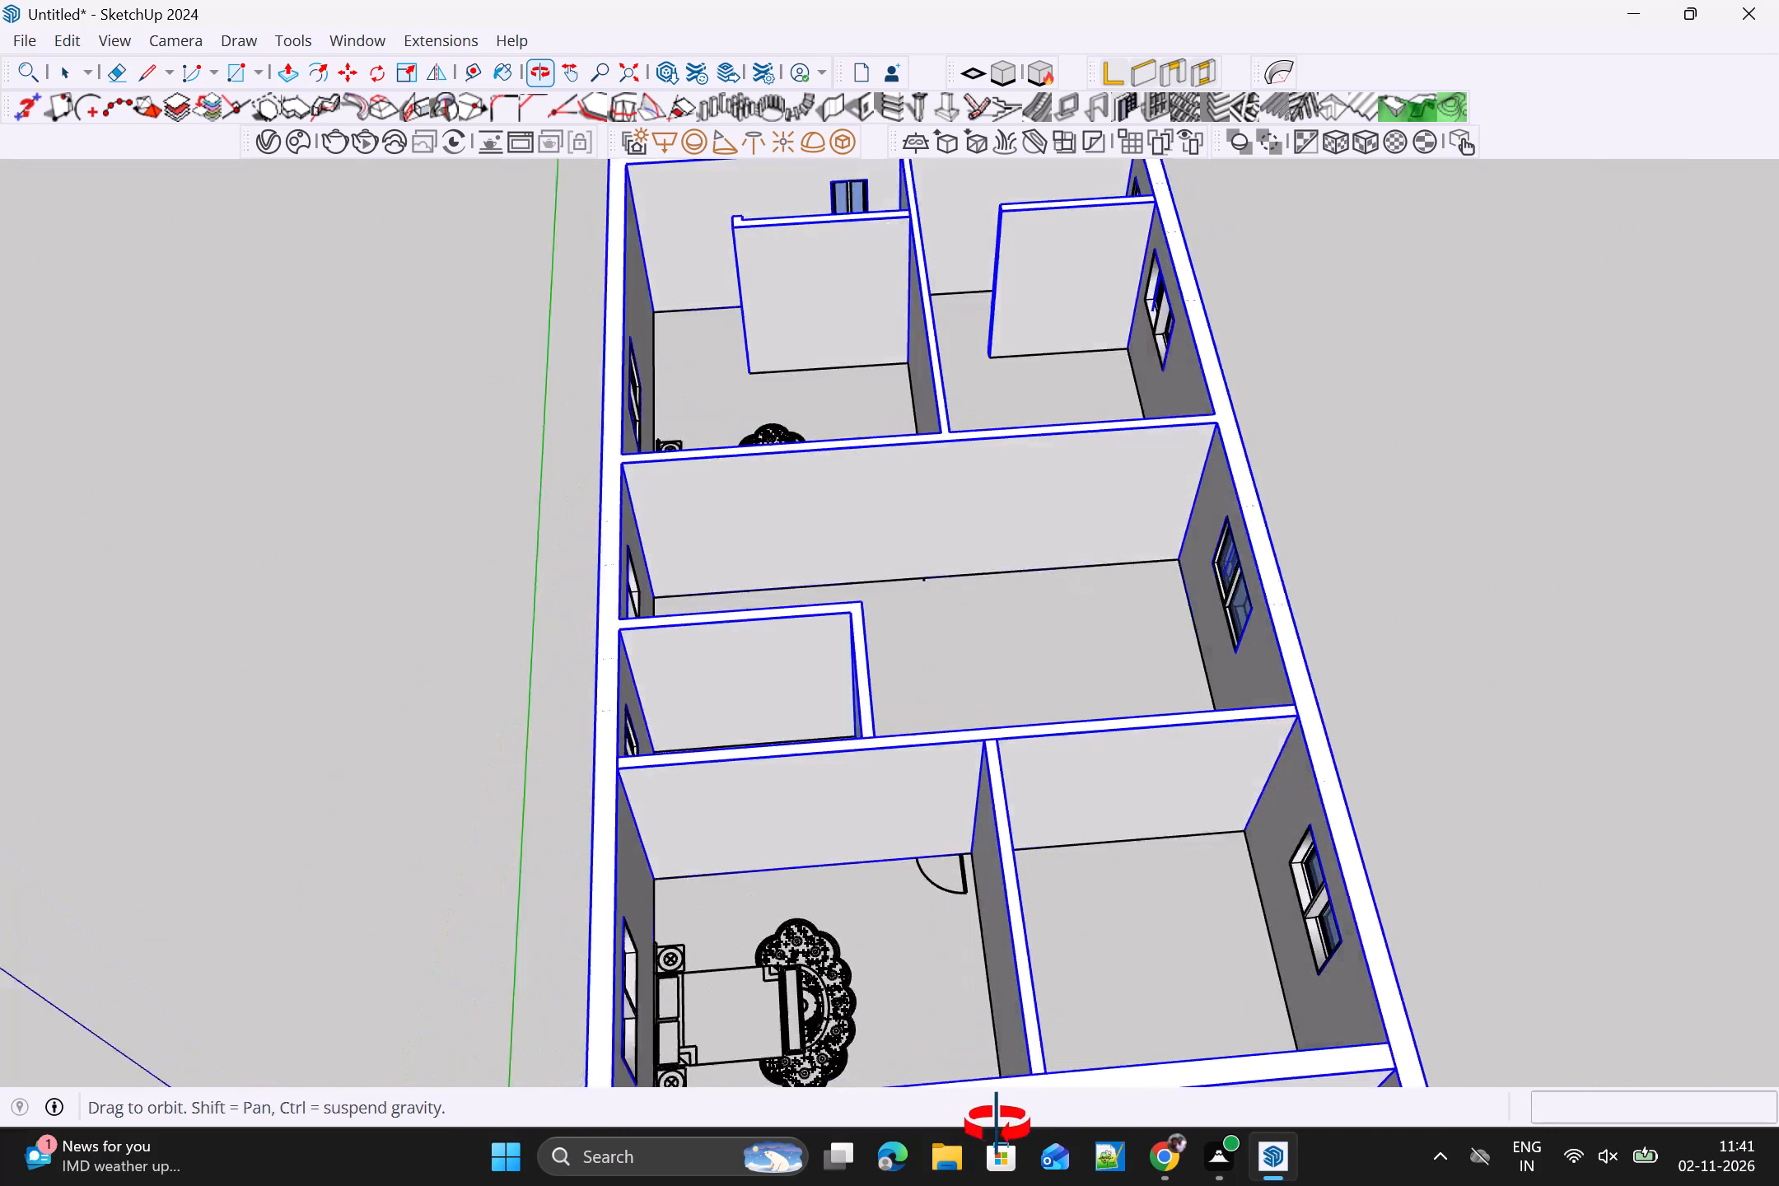
middle_drag(997, 1126, 1259, 906)
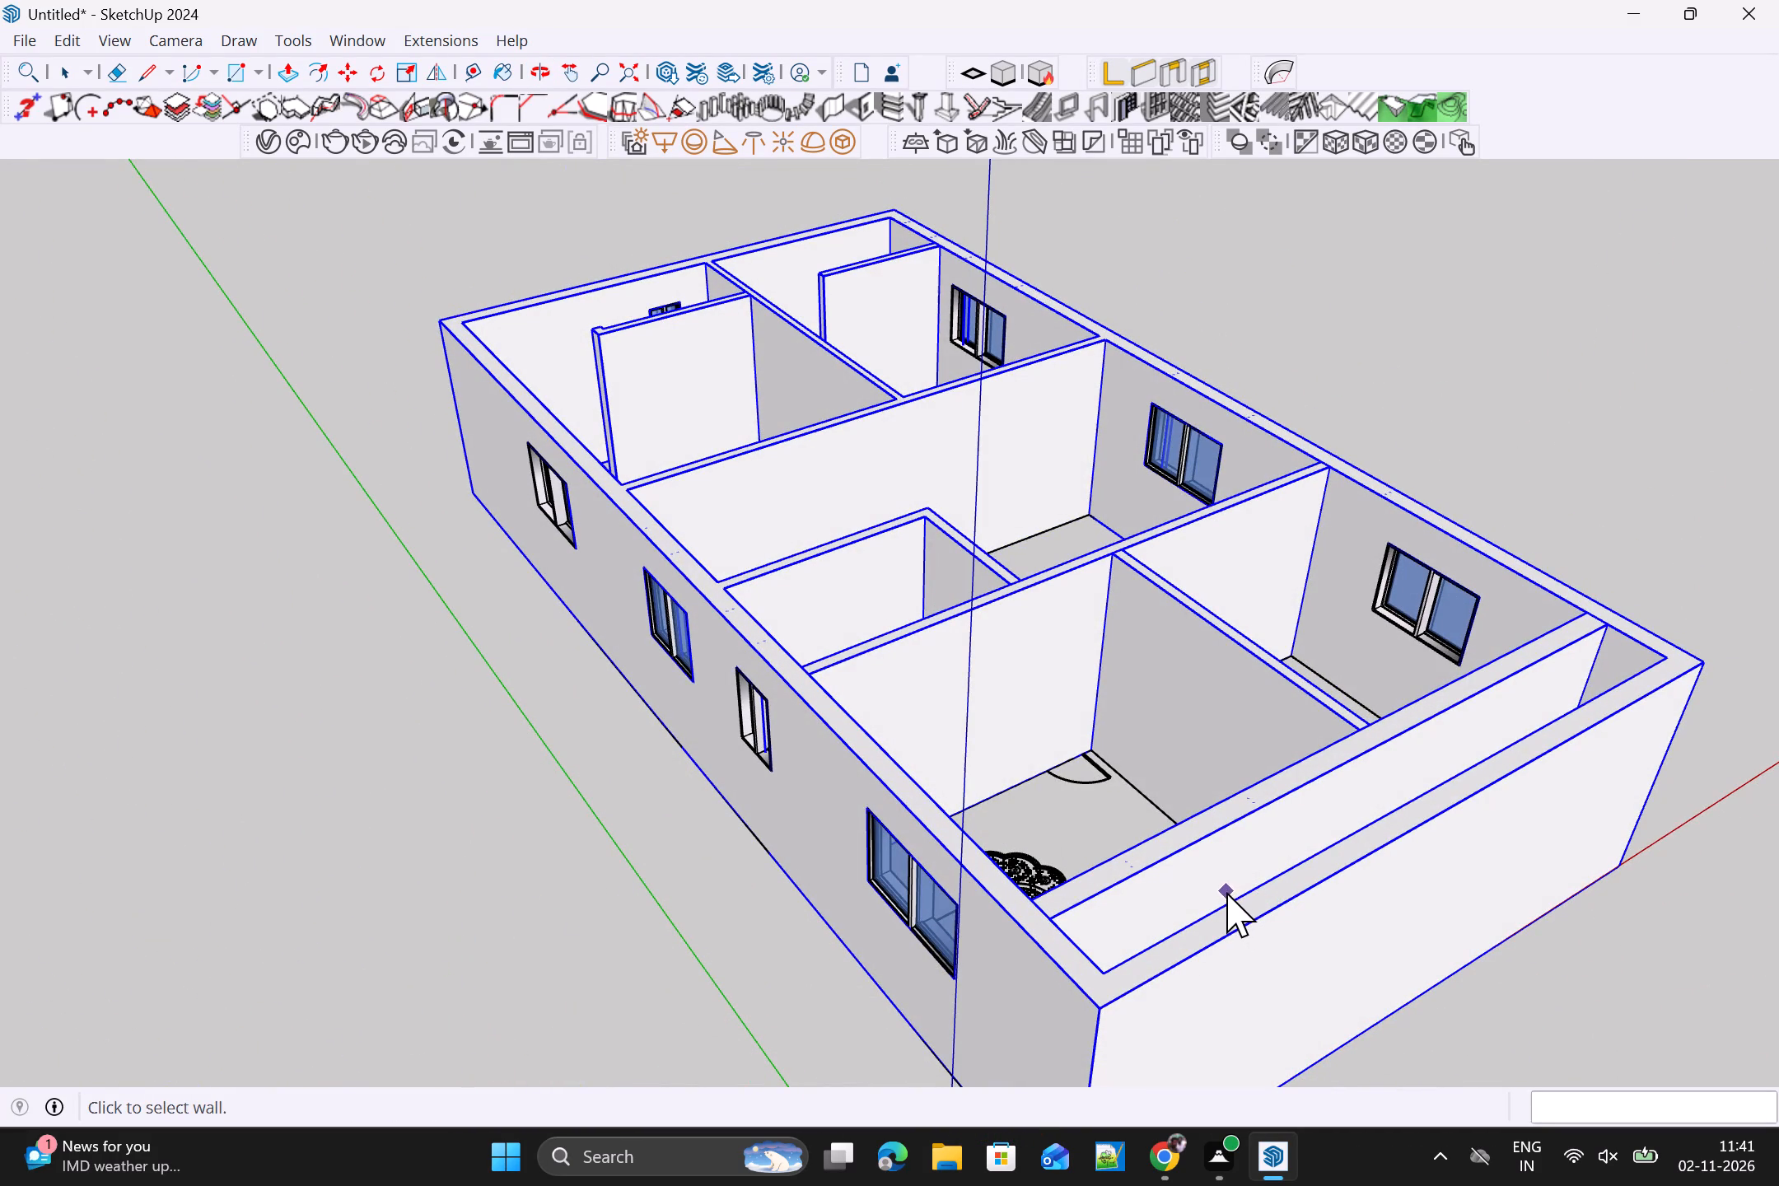
shift+middle_drag(1221, 892, 917, 685)
middle_drag(1310, 801, 927, 971)
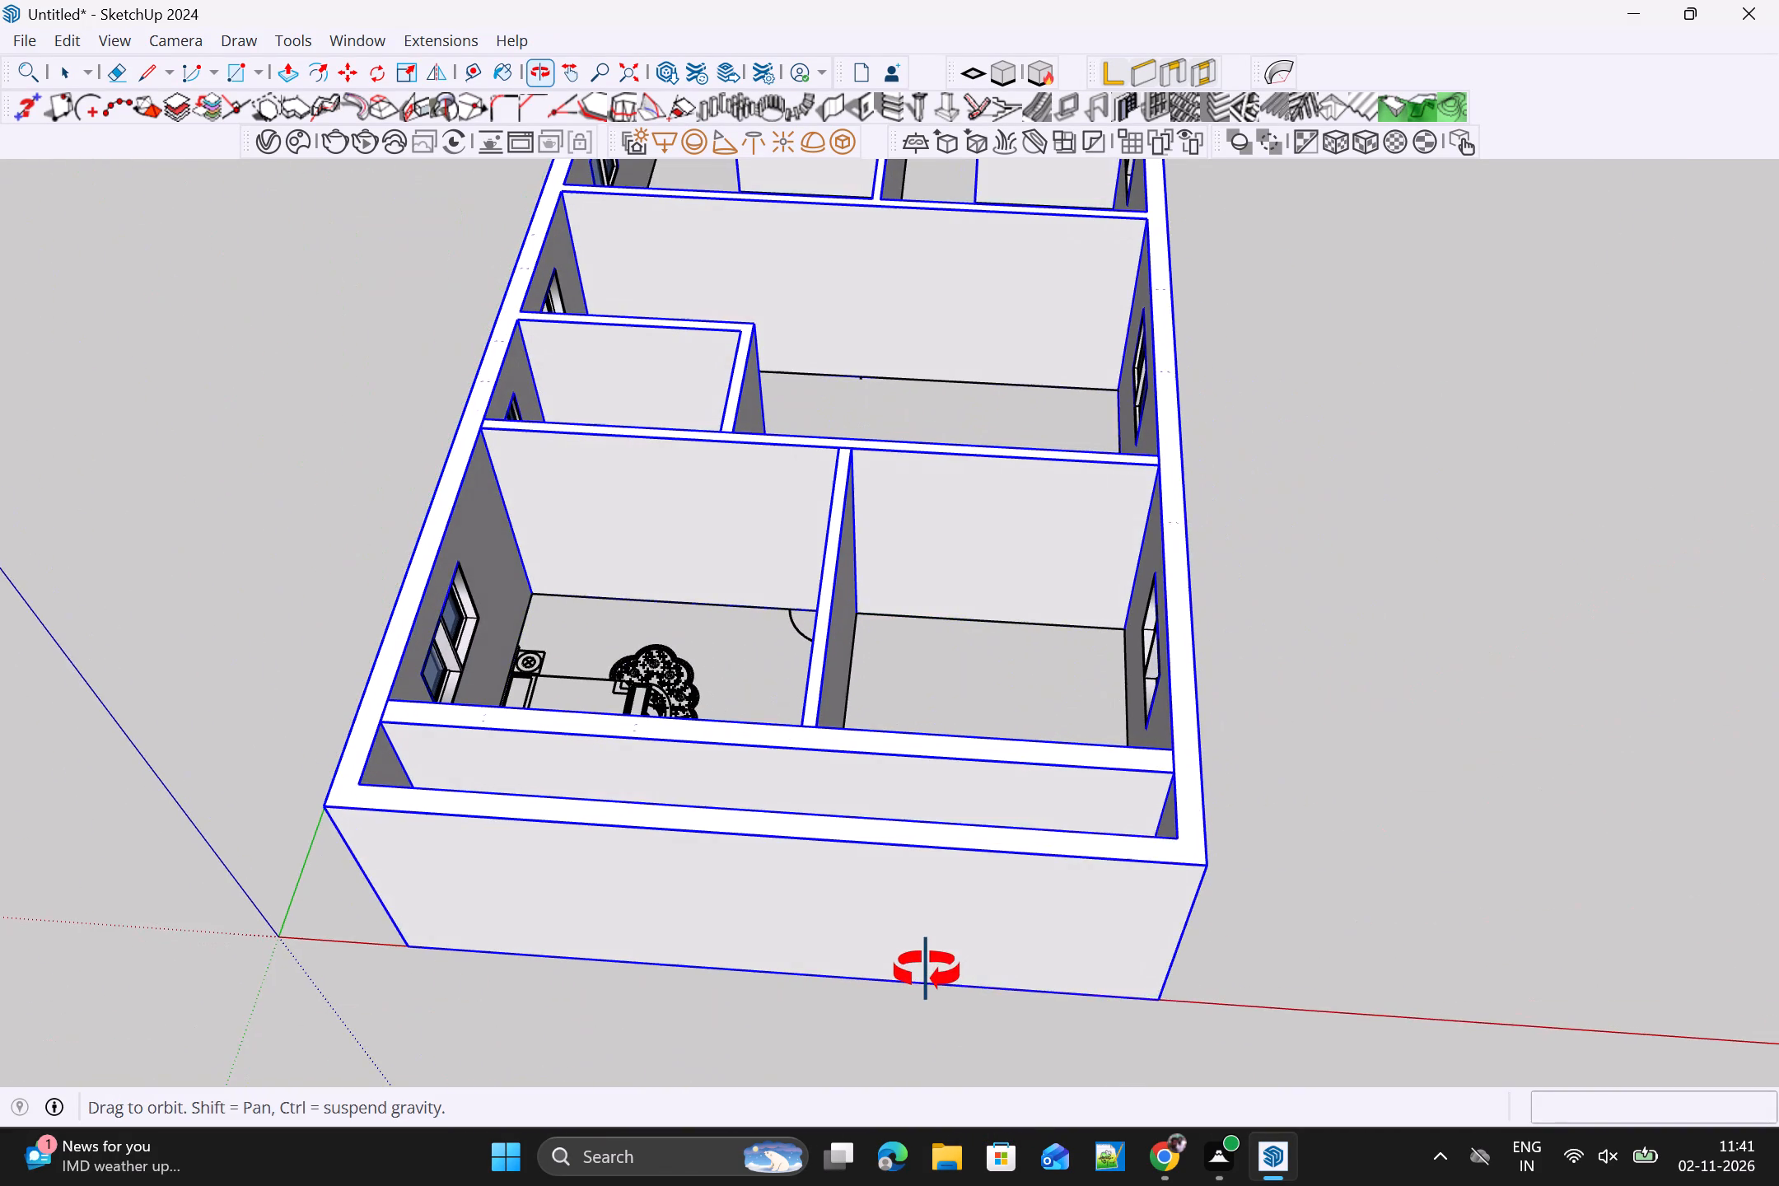
middle_drag(927, 971, 299, 786)
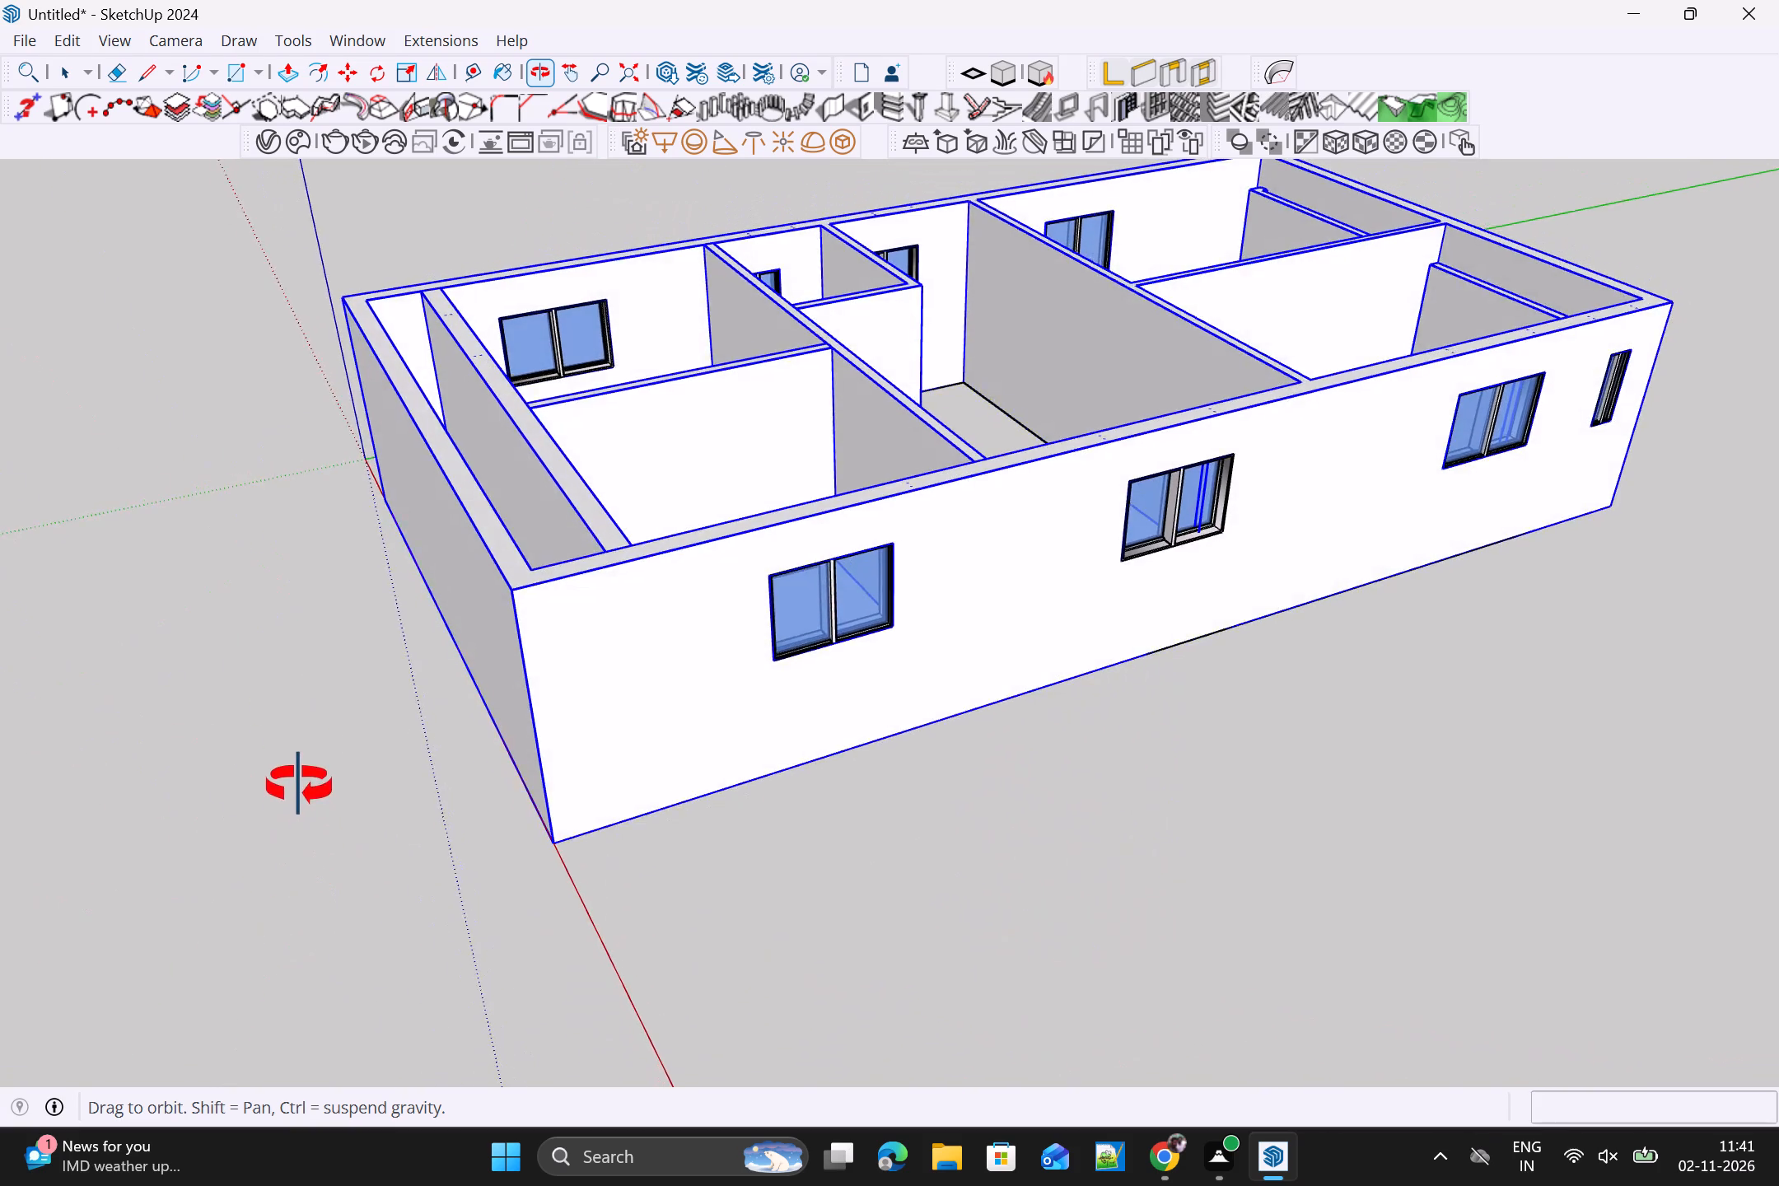
middle_drag(299, 786, 229, 670)
key(Escape)
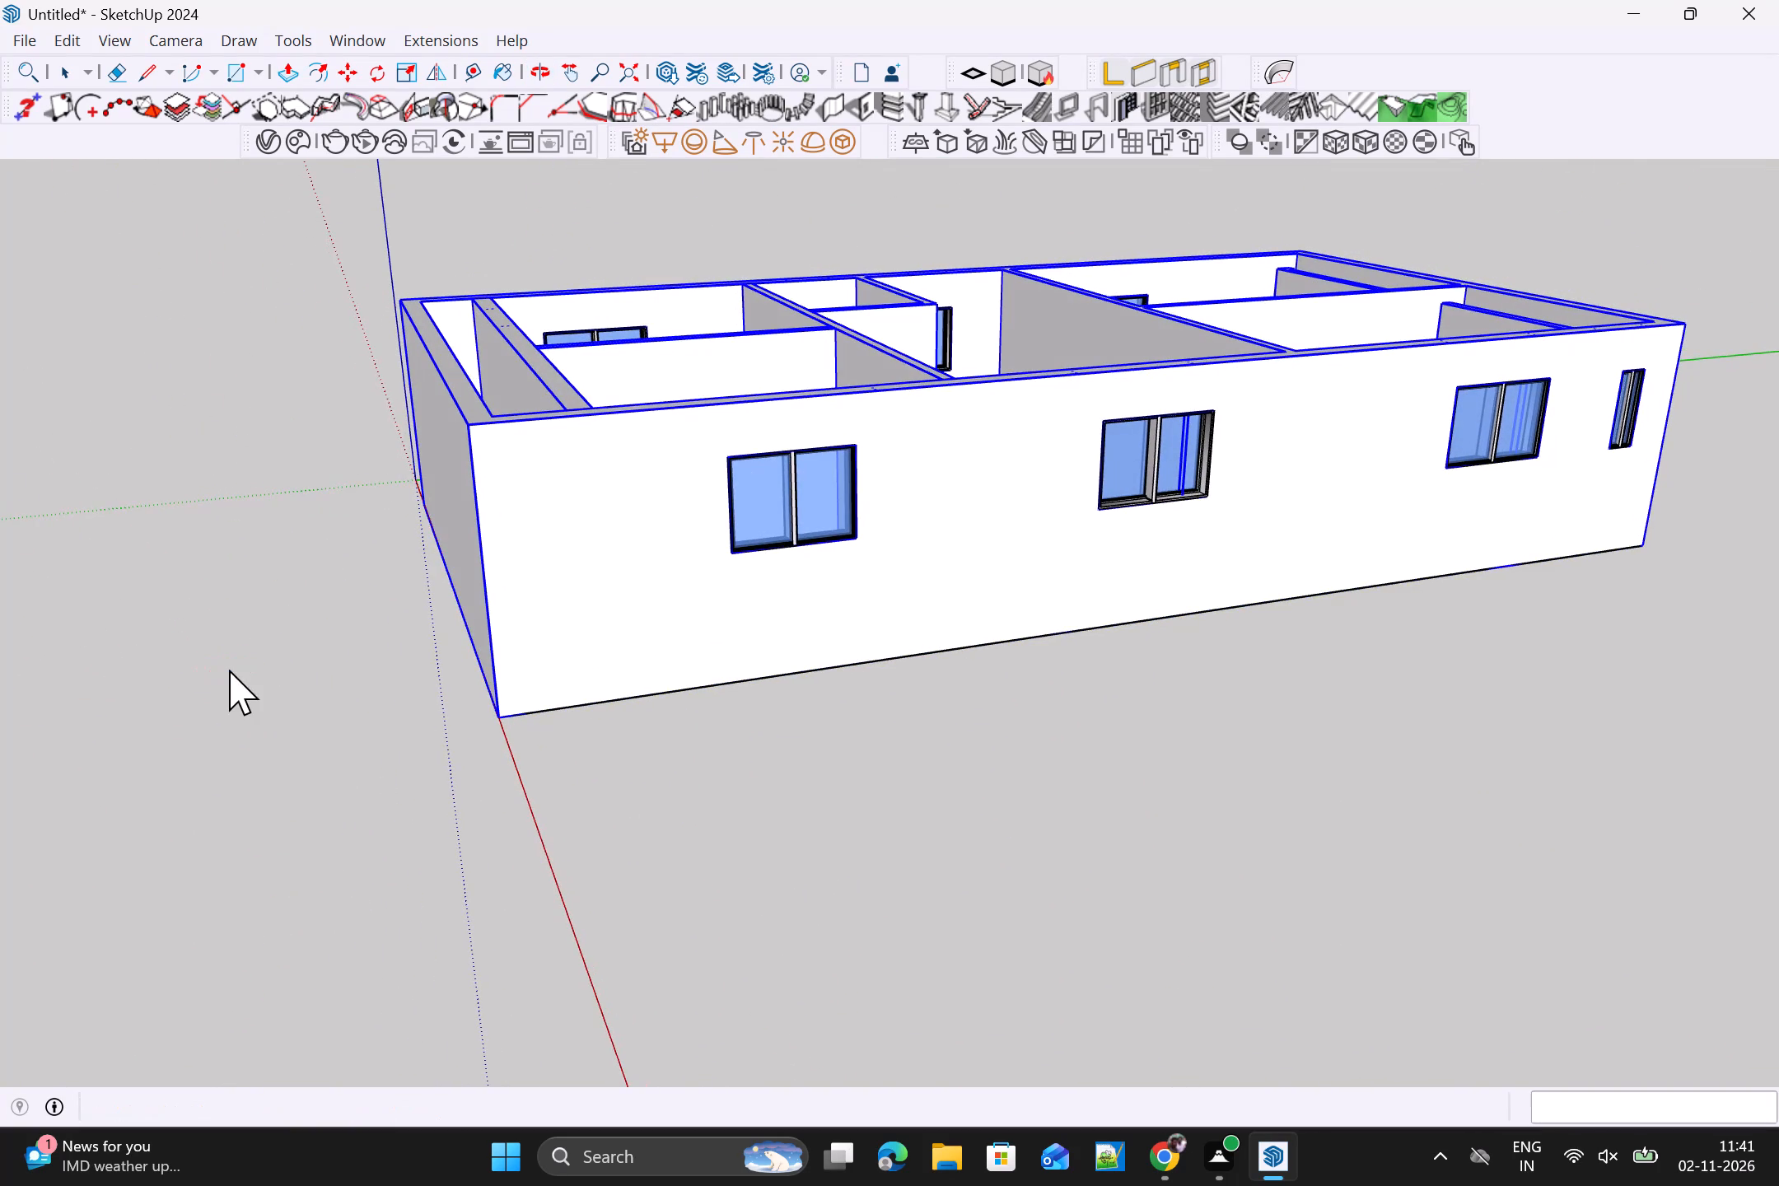
Open the wall group for editing at the stray vertical lines crossing the middle room's window in the first long wall.
scroll(1139, 432, up, 2)
key(space)
scroll(1208, 446, up, 3)
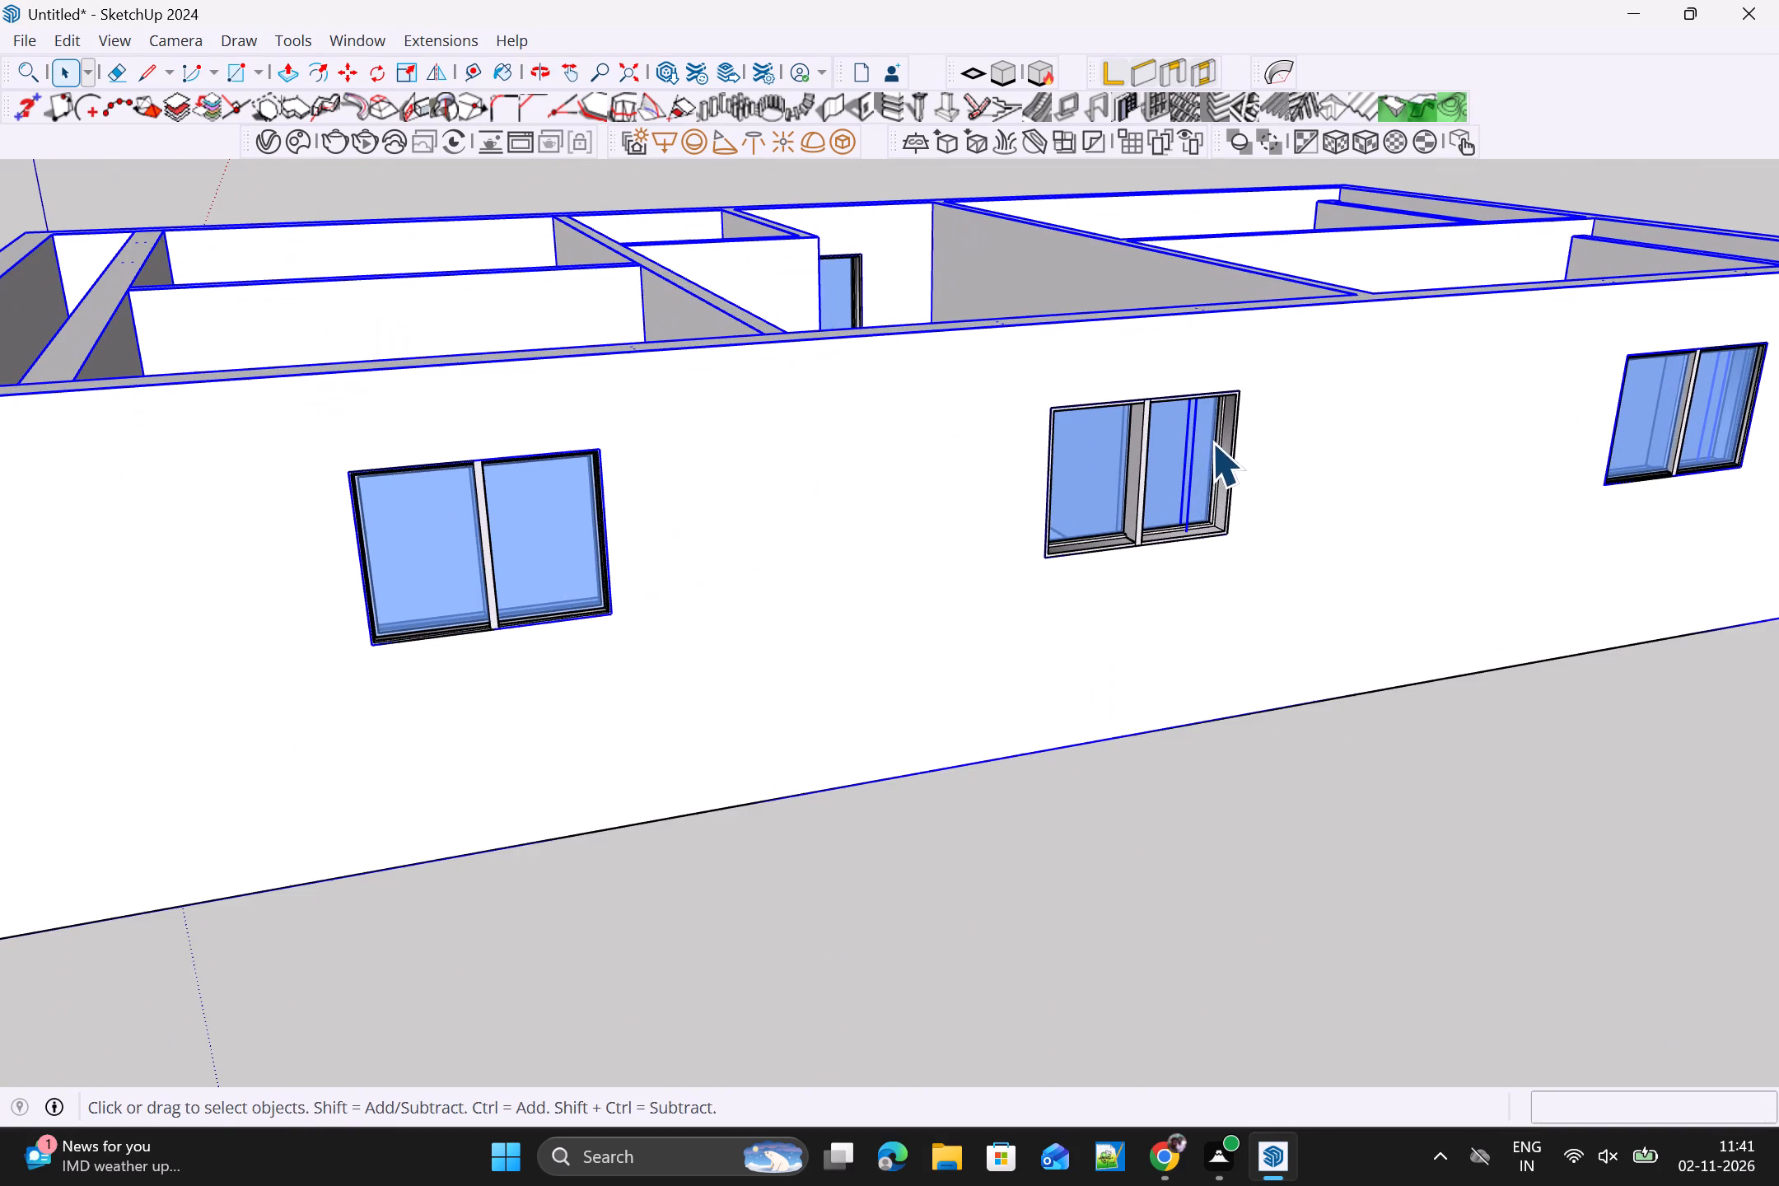
middle_drag(1189, 489, 1778, 729)
middle_drag(1367, 454, 1464, 500)
scroll(1382, 479, up, 1)
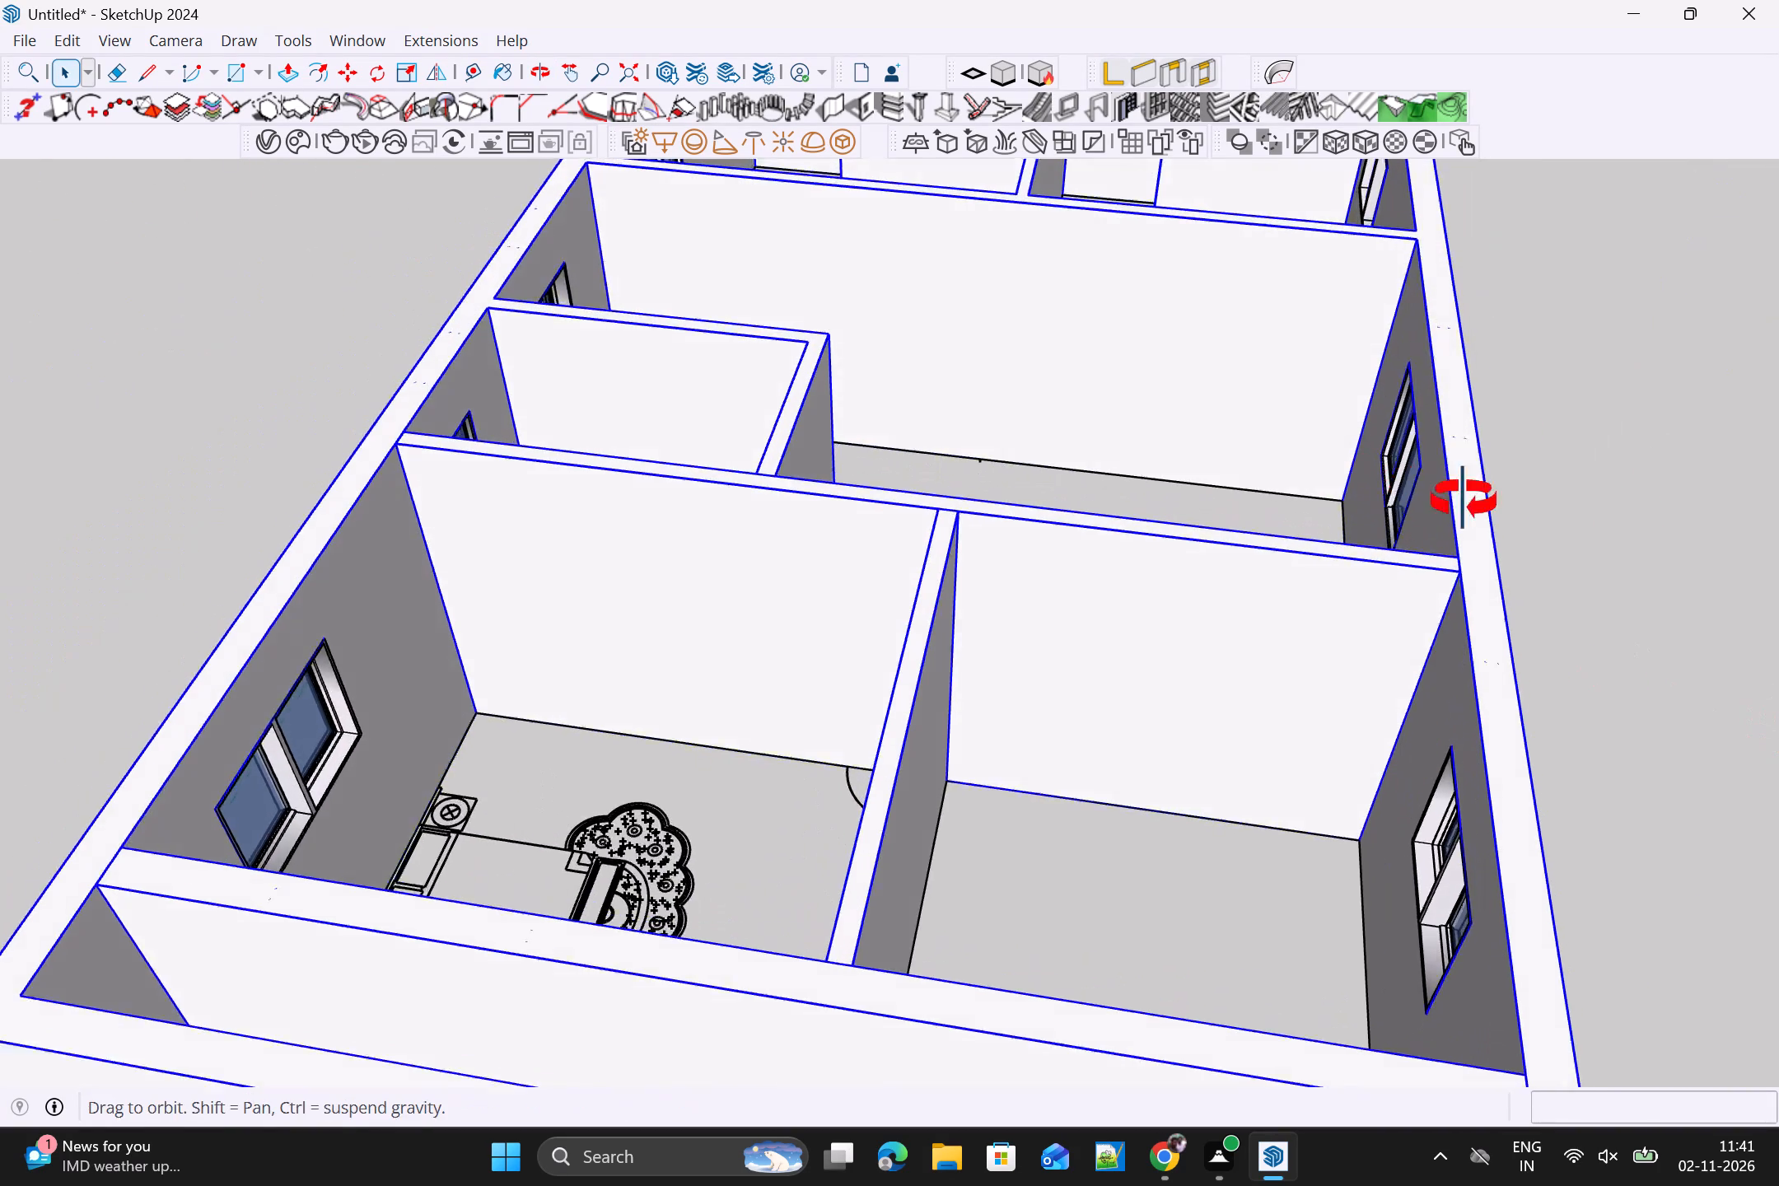
middle_drag(1464, 500, 1778, 506)
scroll(1263, 198, up, 8)
middle_drag(1555, 315, 880, 446)
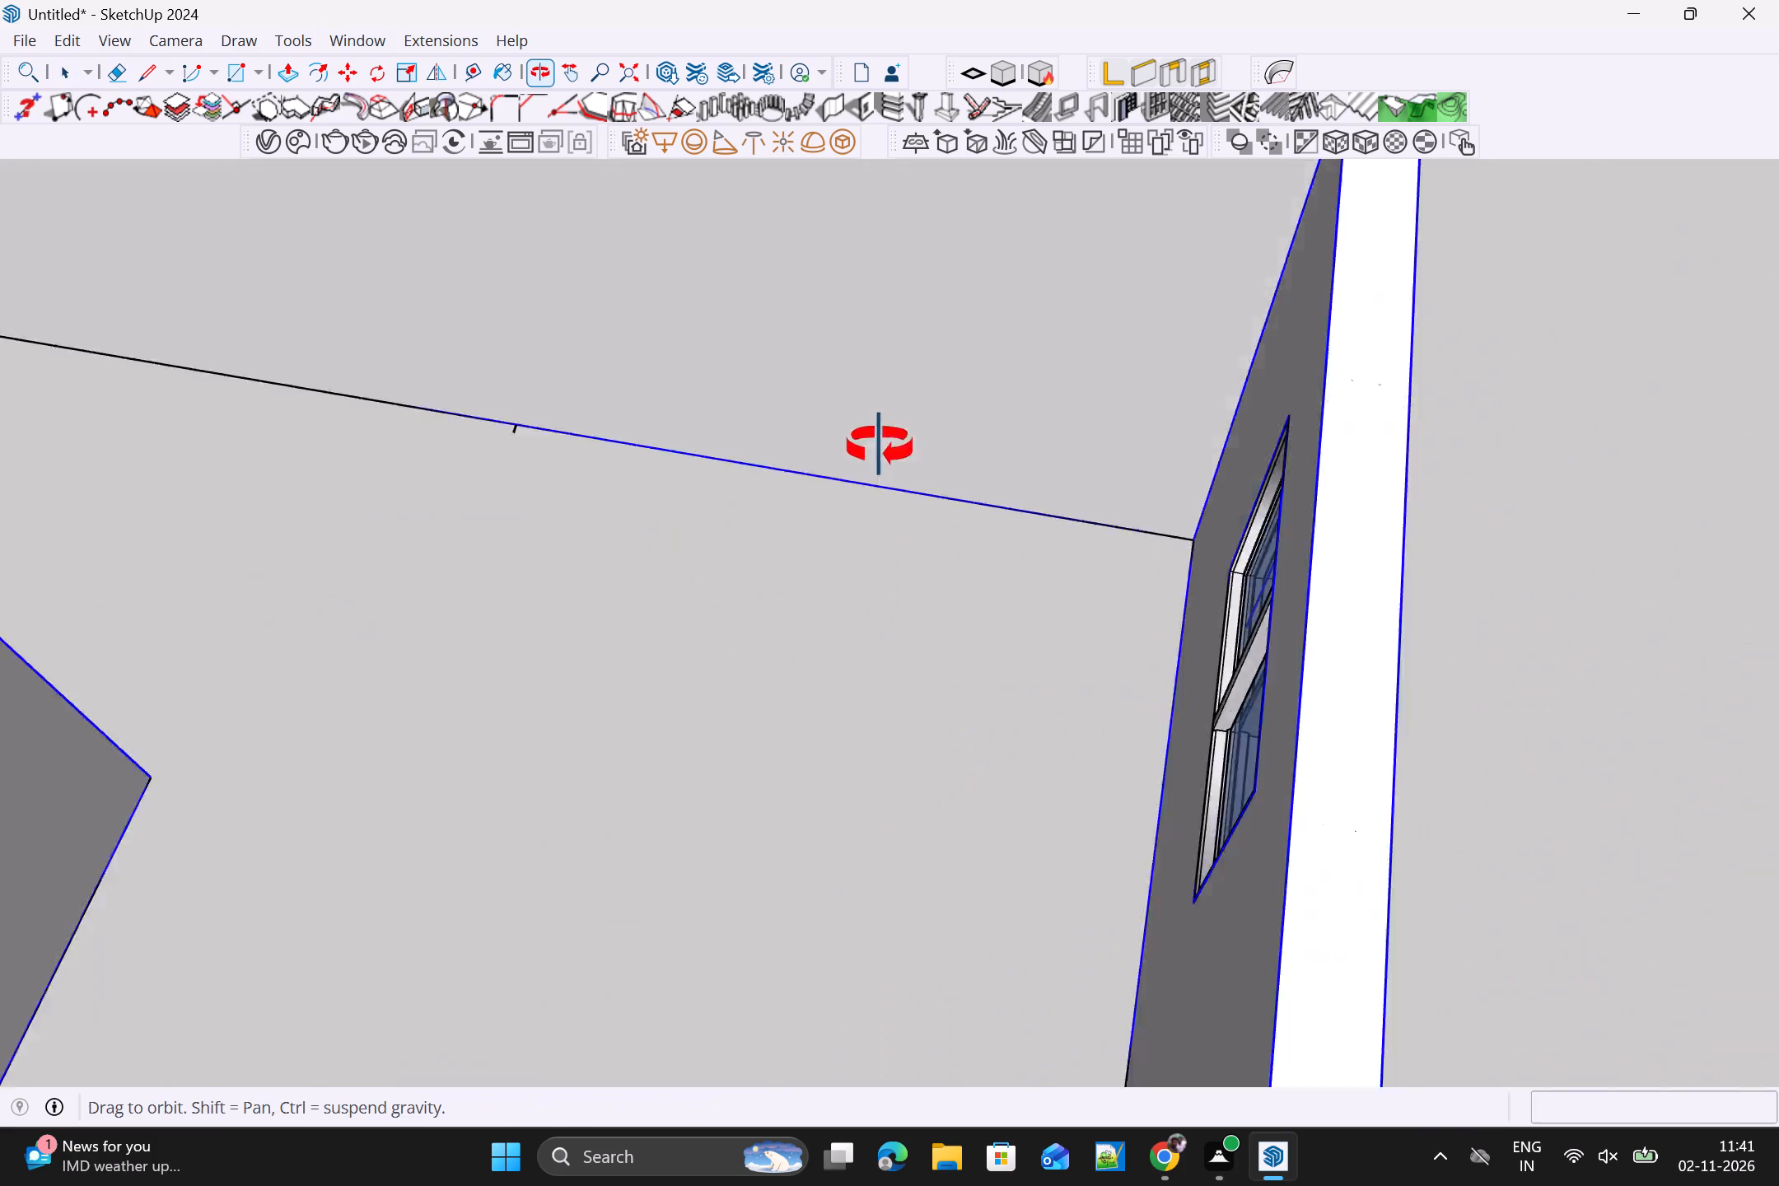
middle_drag(880, 446, 441, 281)
scroll(815, 529, up, 9)
click(833, 539)
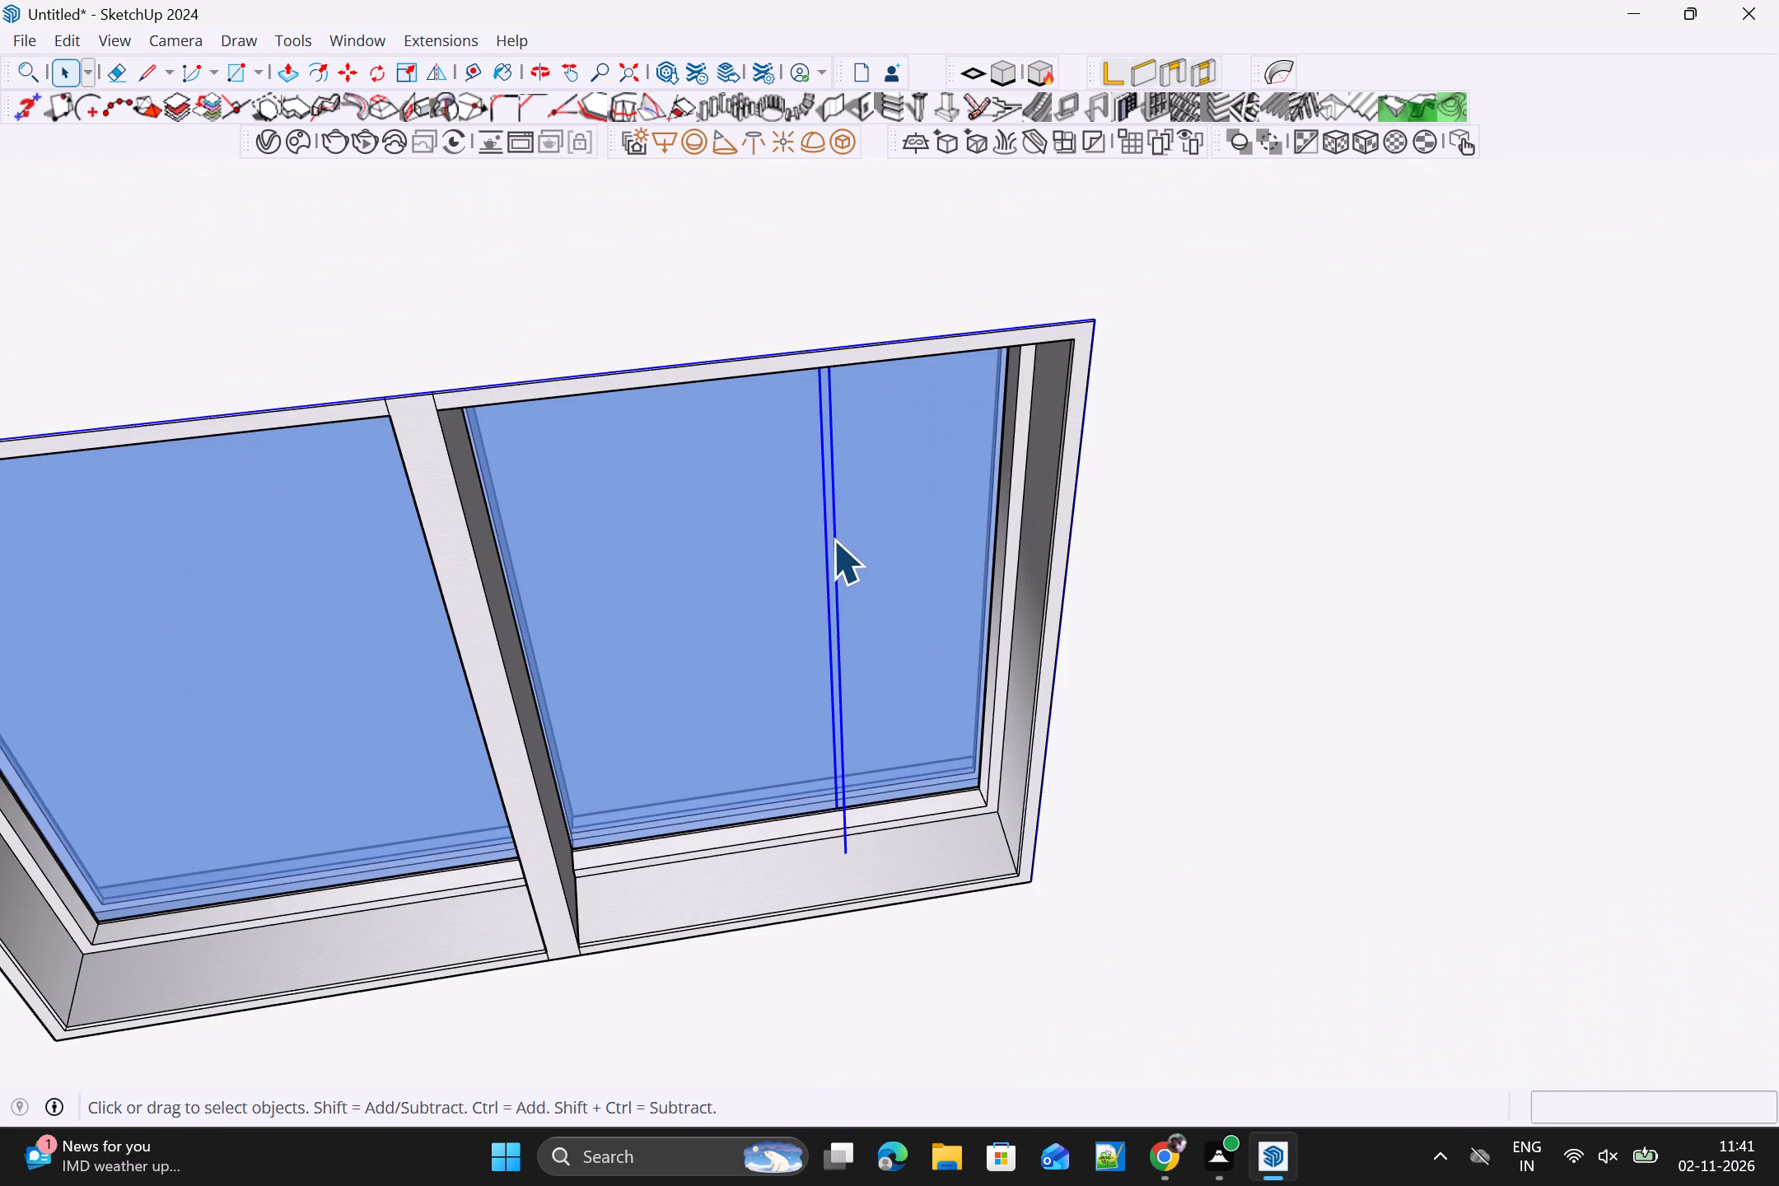
click(833, 539)
drag(845, 516, 829, 520)
triple_click(843, 514)
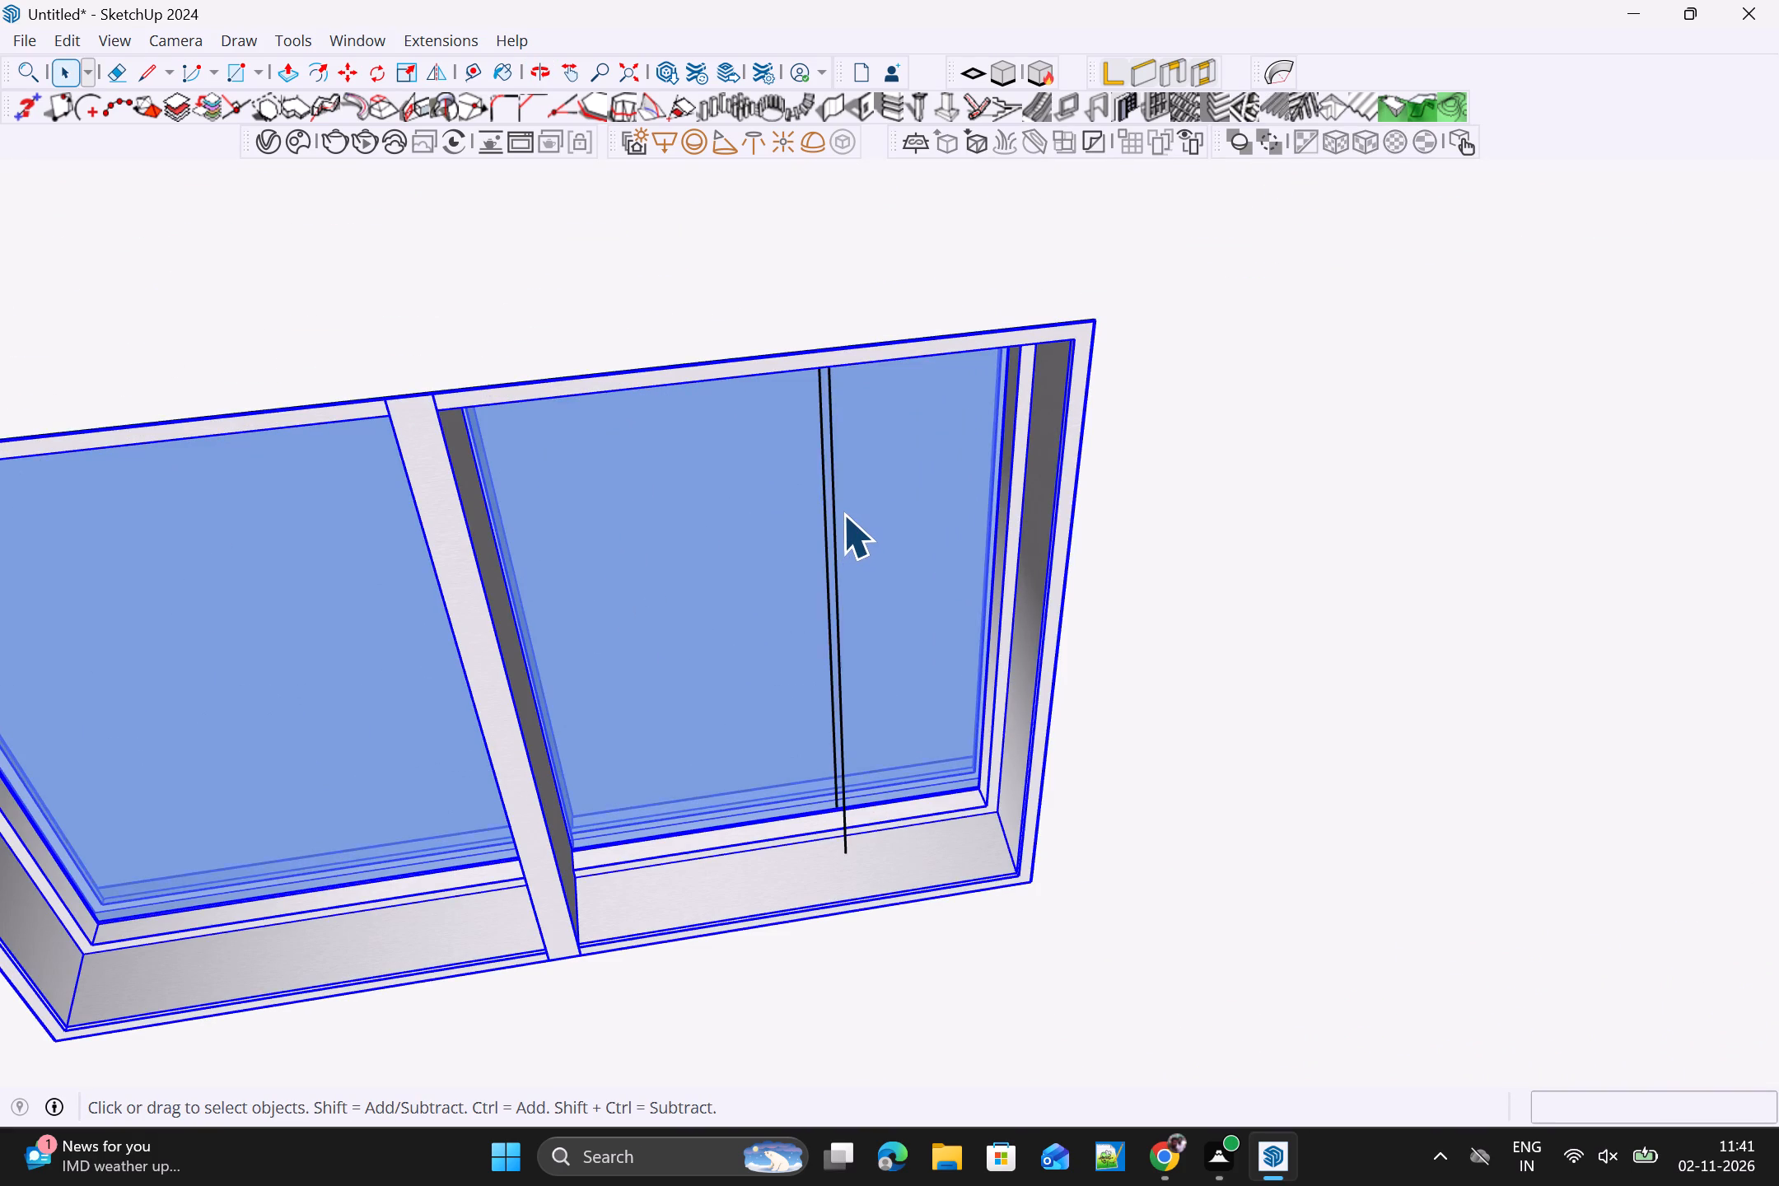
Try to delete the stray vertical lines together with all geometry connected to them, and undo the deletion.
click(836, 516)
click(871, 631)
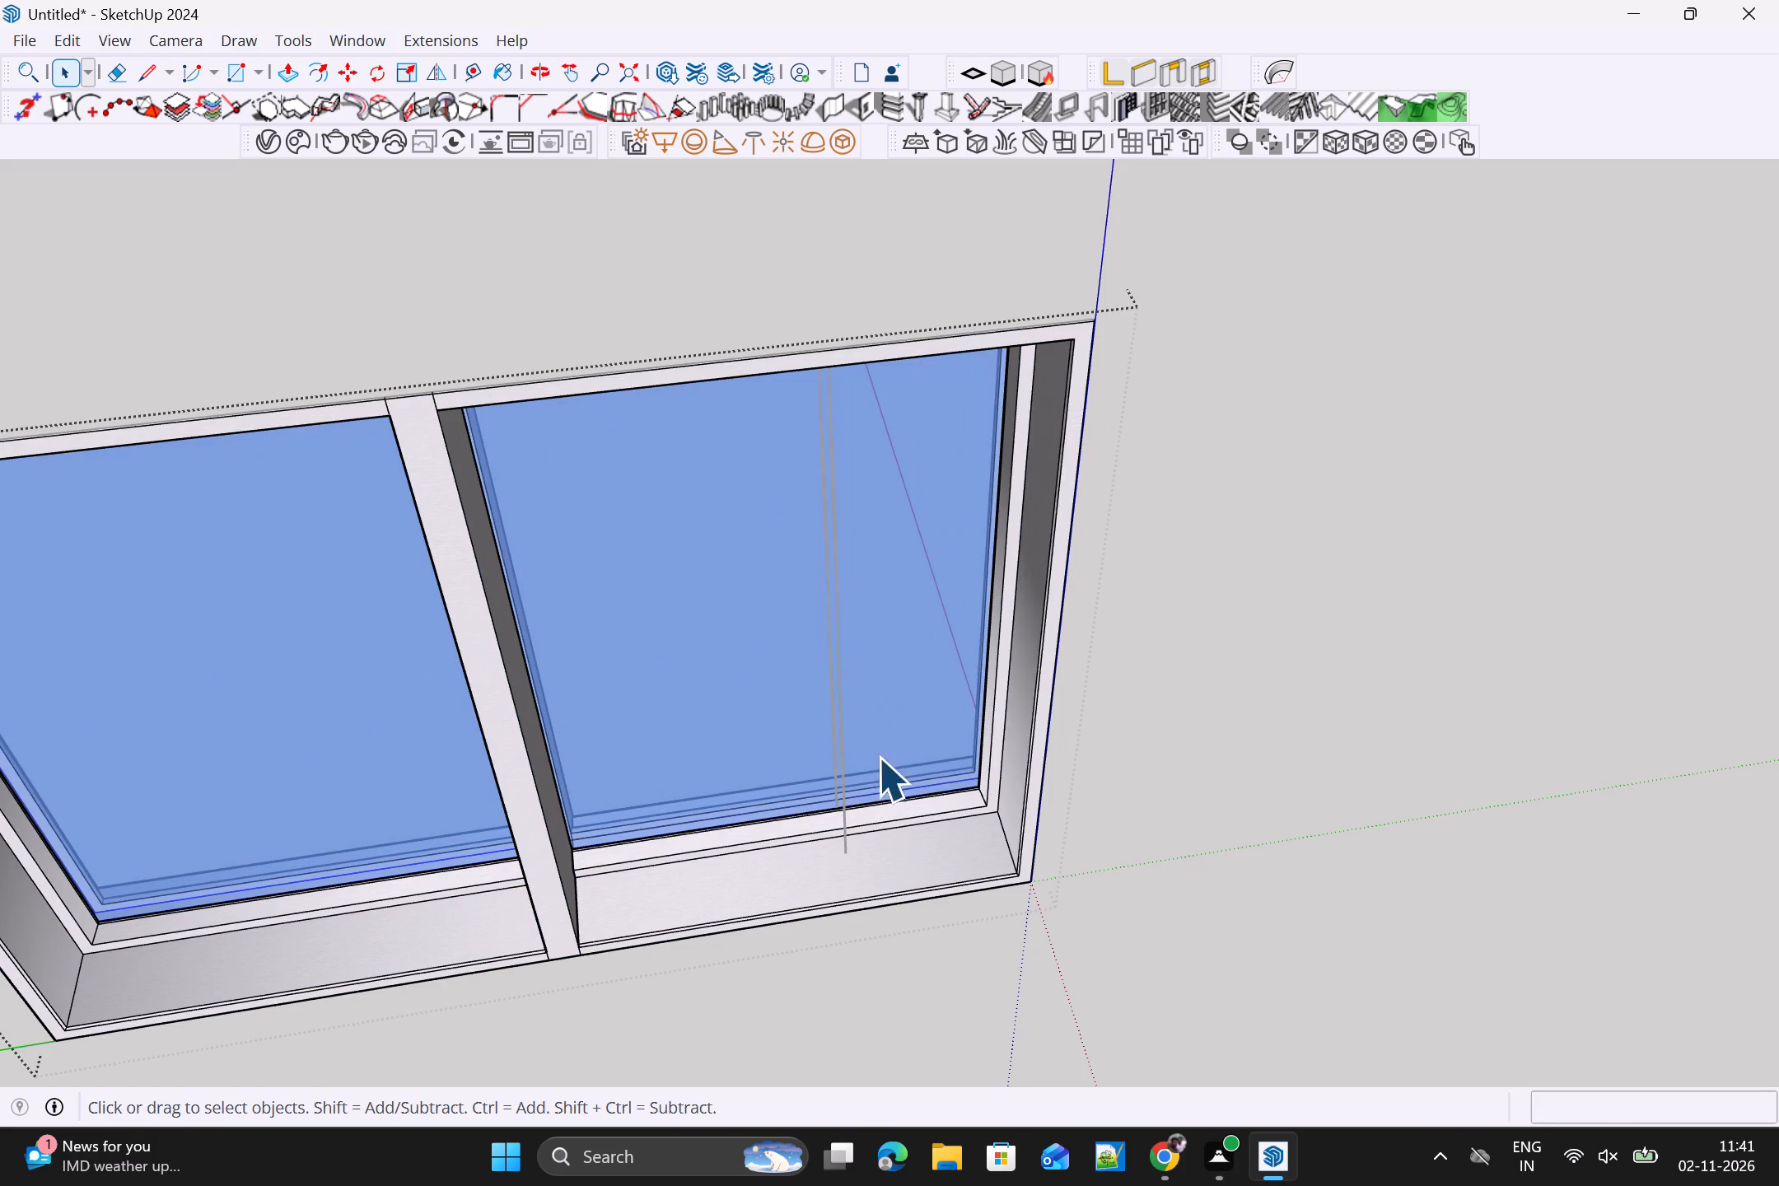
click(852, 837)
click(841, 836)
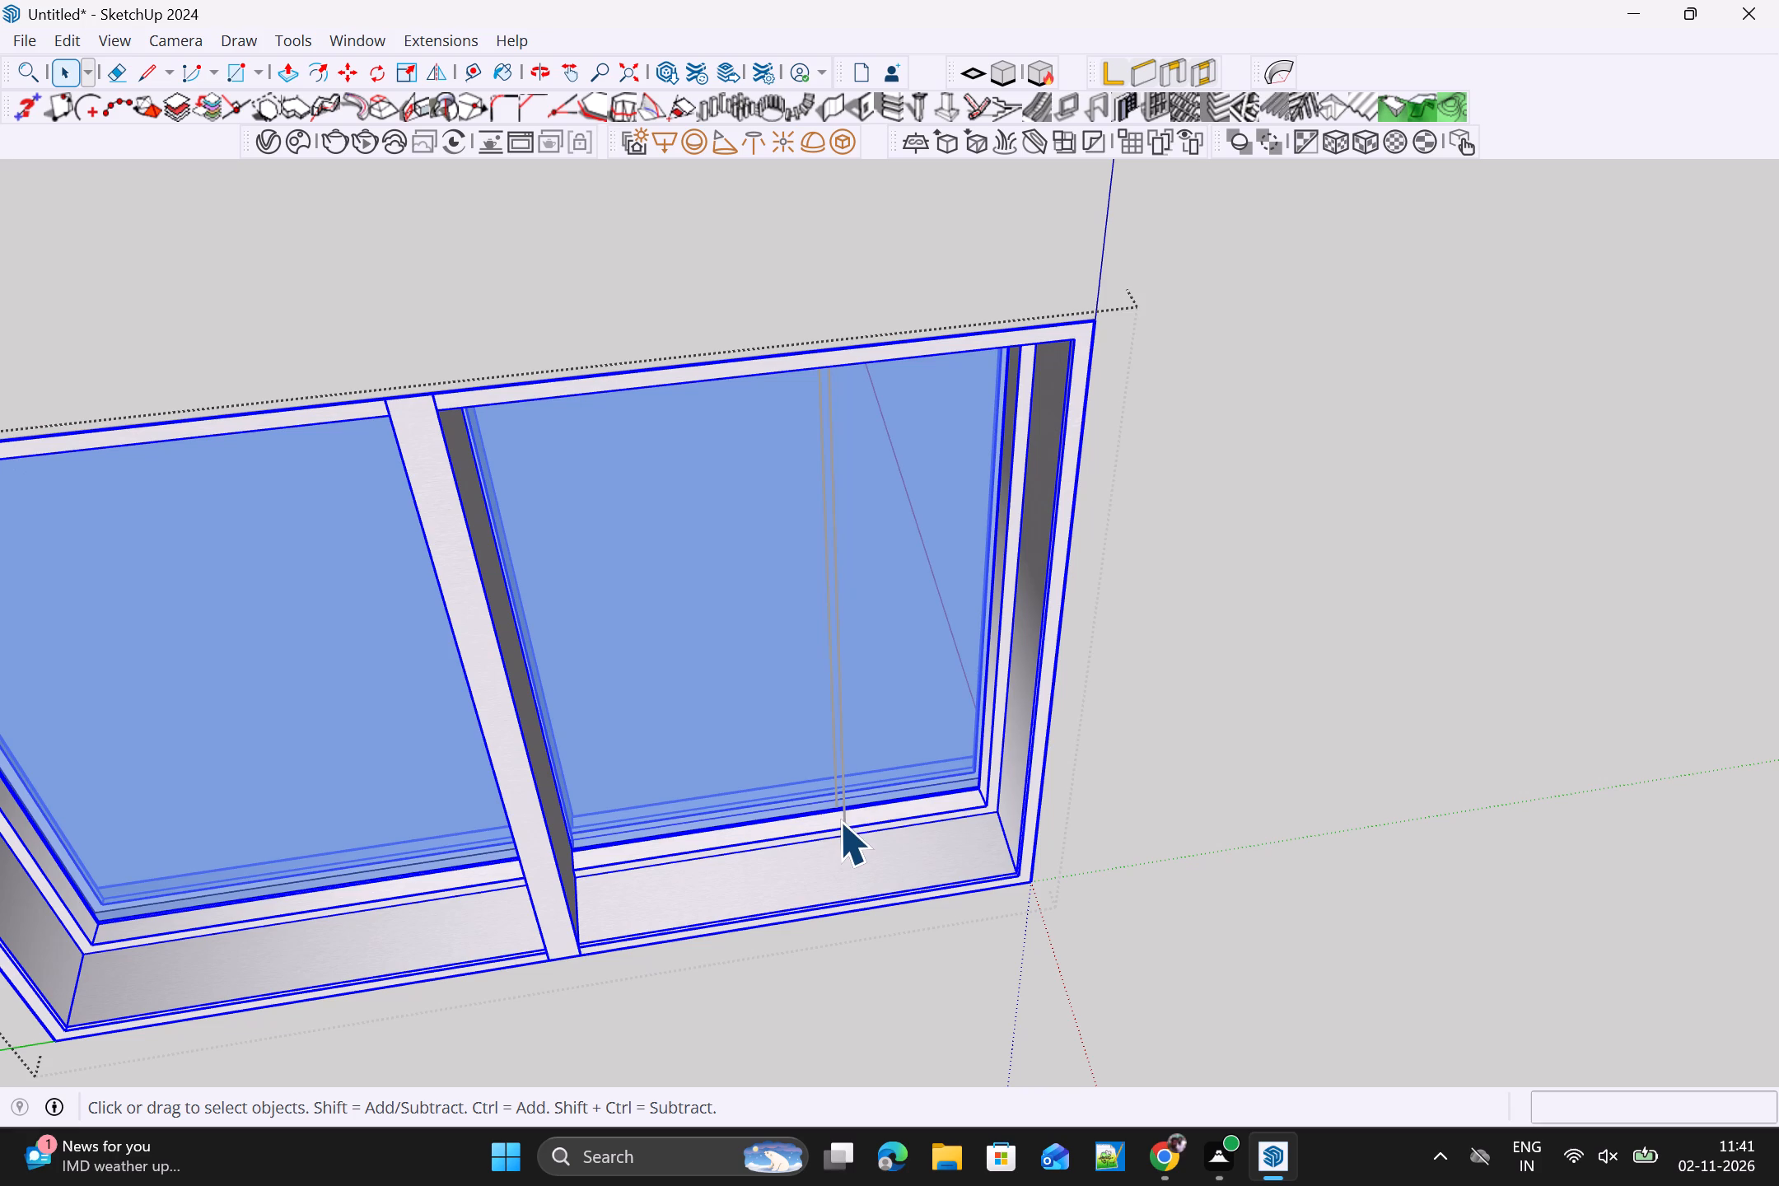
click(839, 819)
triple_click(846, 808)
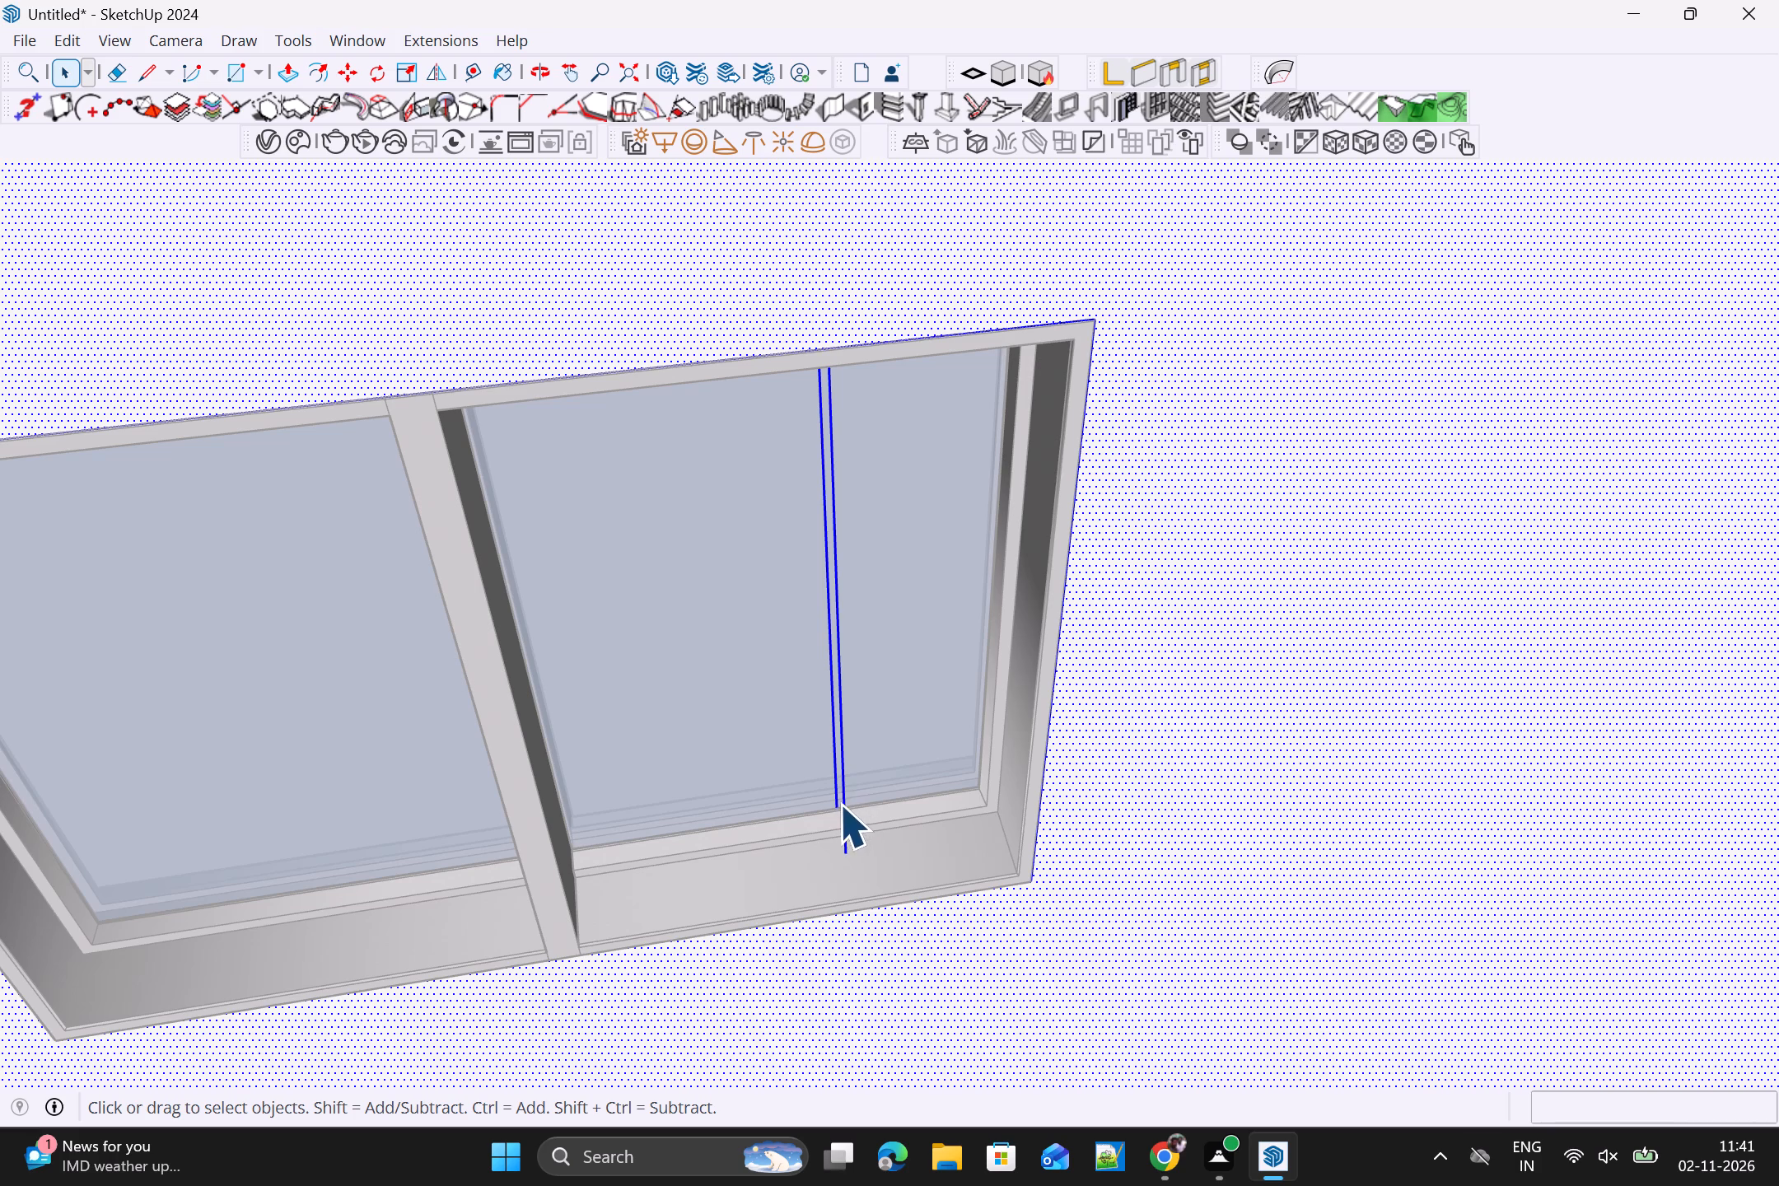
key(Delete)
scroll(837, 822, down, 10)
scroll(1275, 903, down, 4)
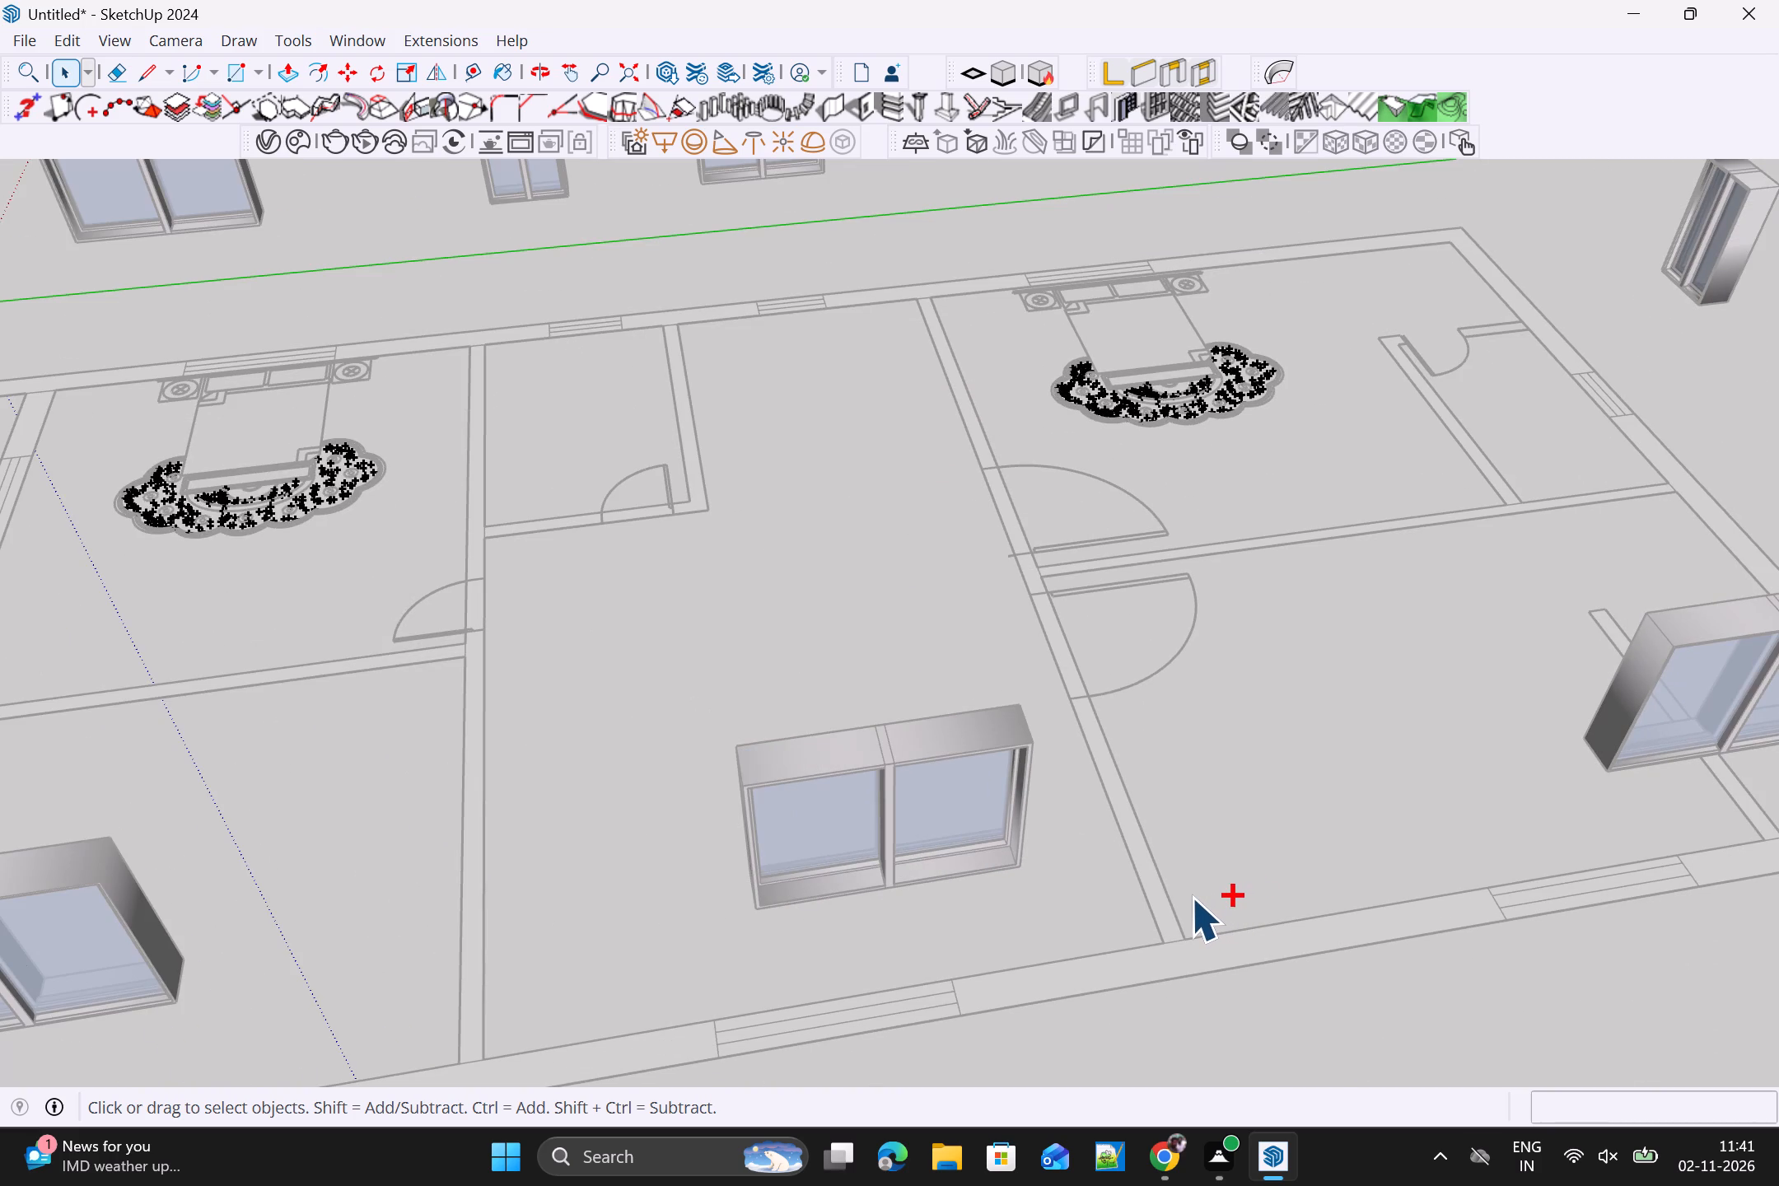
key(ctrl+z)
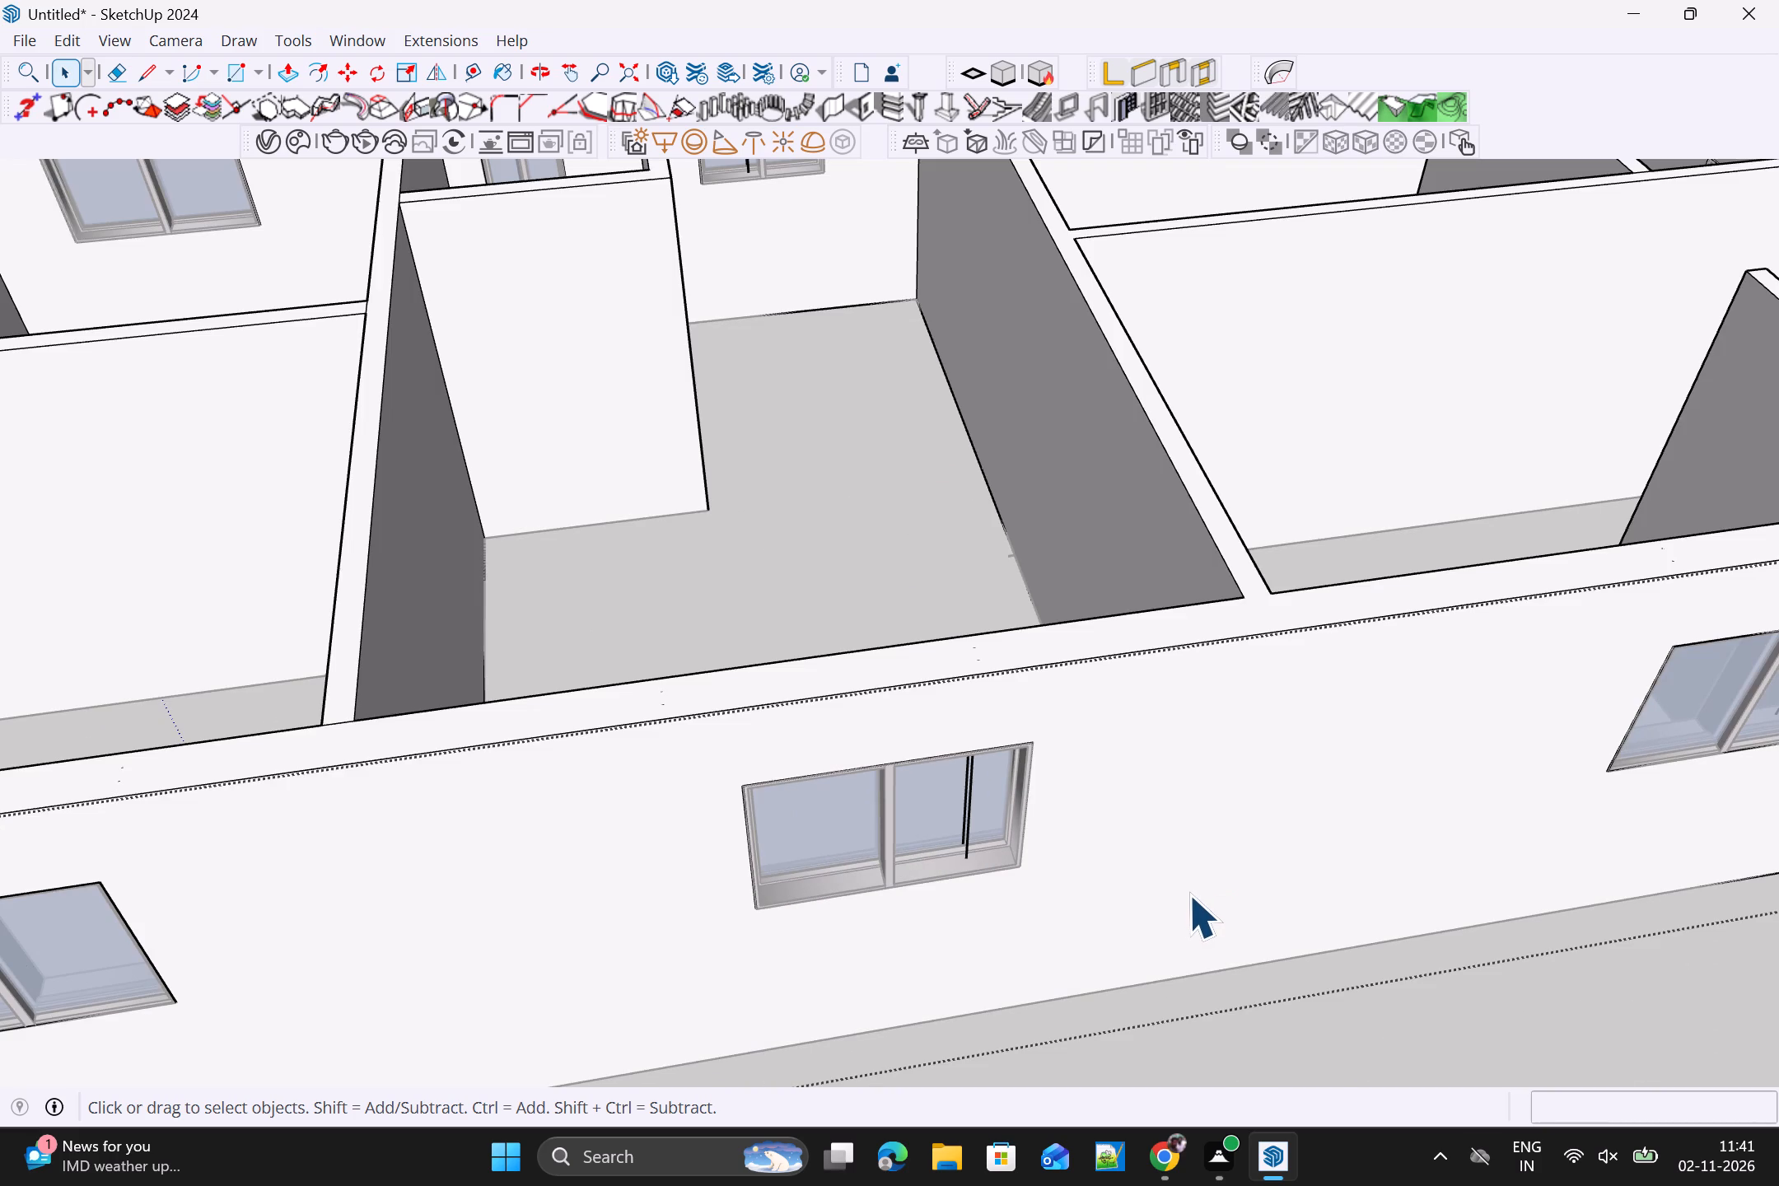
Delete only the stray vertical lines crossing one pane of the middle room's window.
key(Escape)
click(968, 788)
scroll(969, 787, up, 4)
triple_click(970, 791)
click(970, 794)
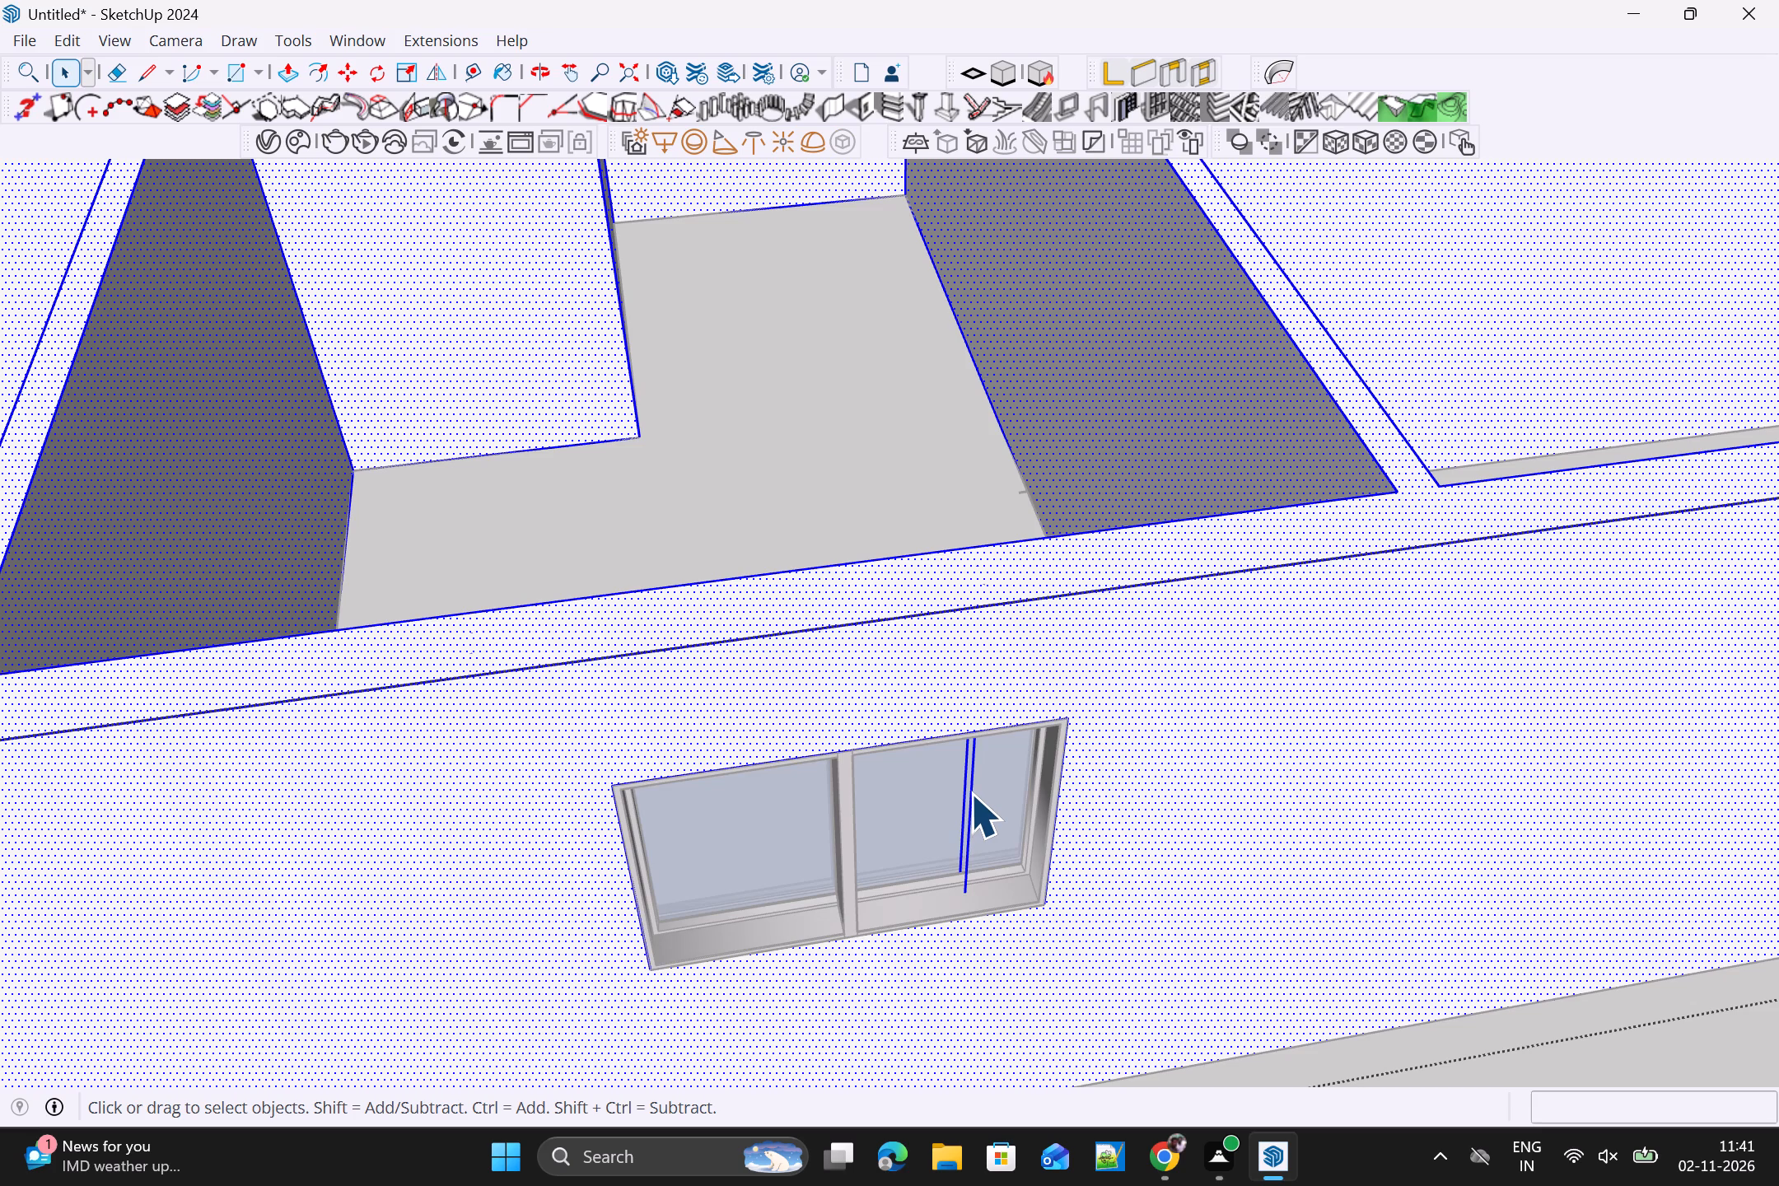
click(969, 791)
click(969, 791)
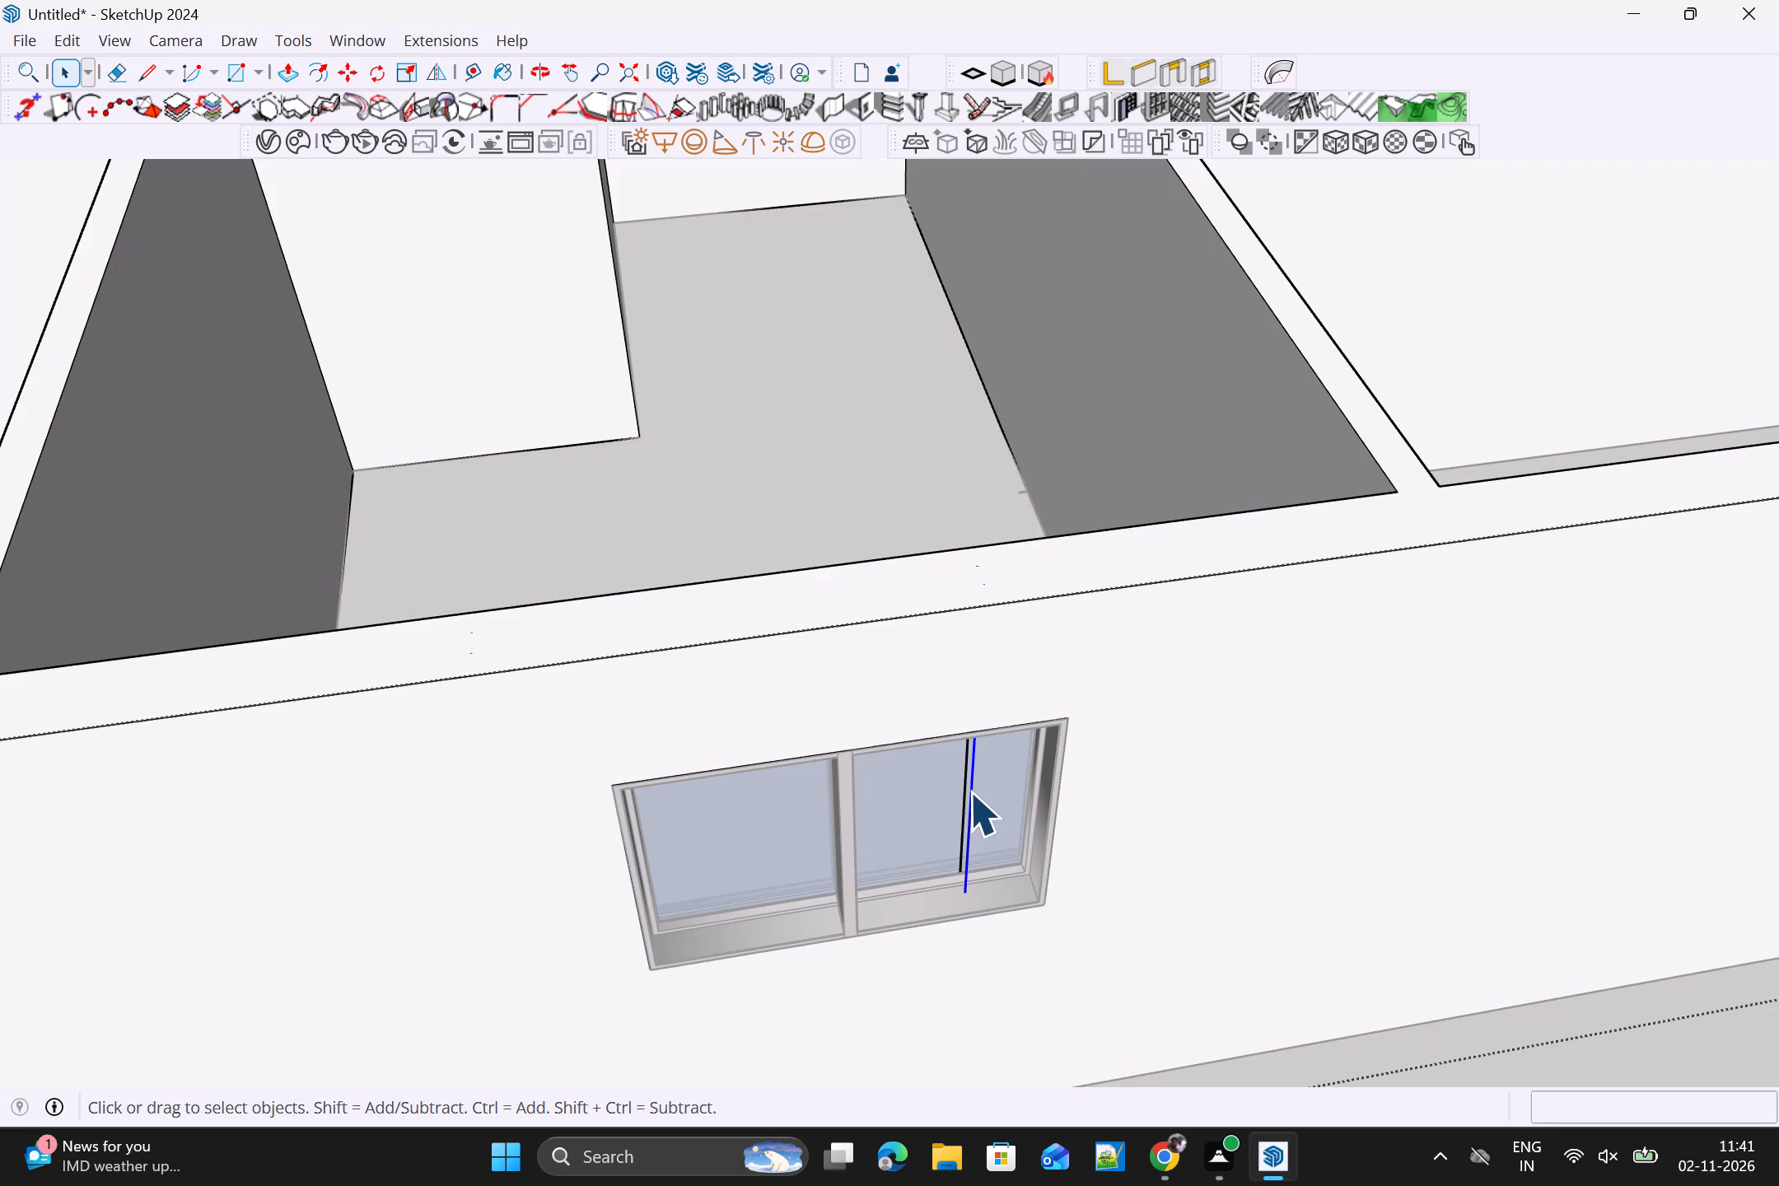
key(Delete)
click(967, 782)
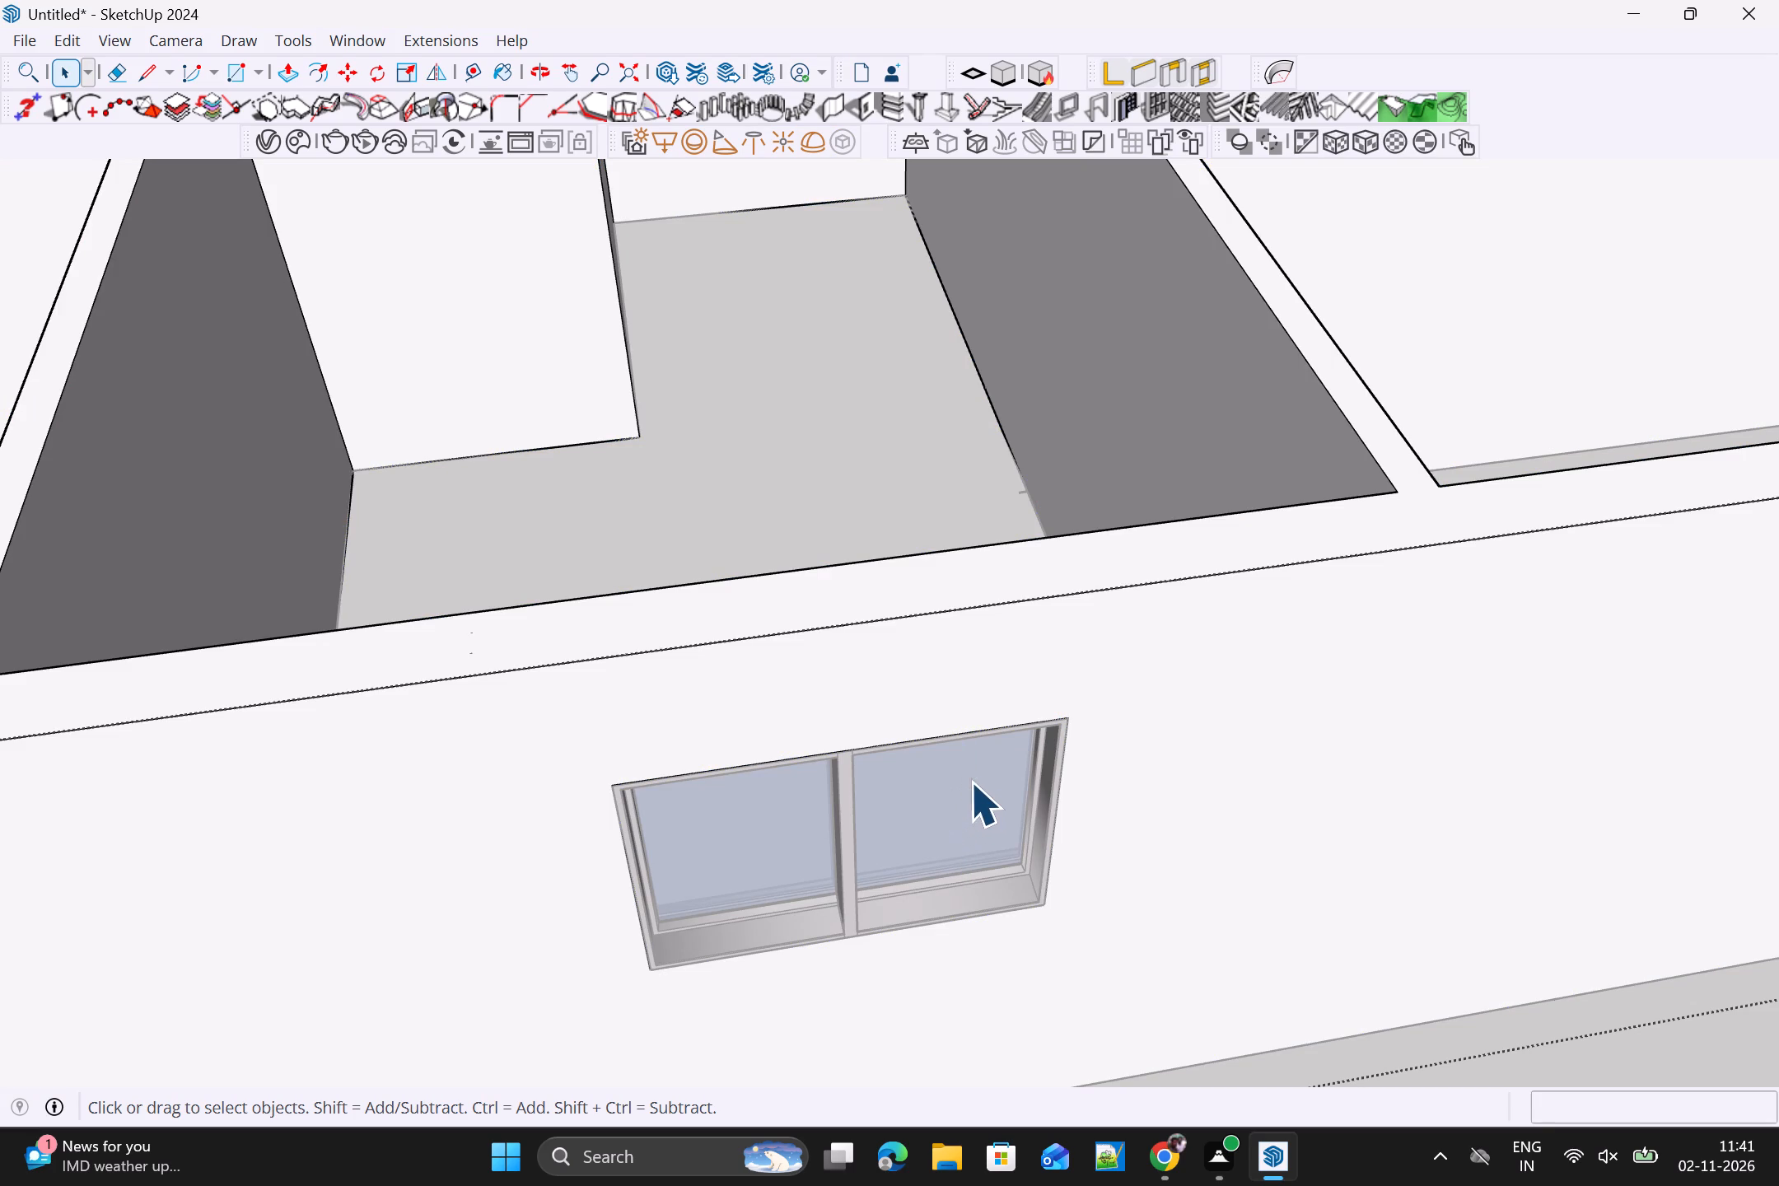
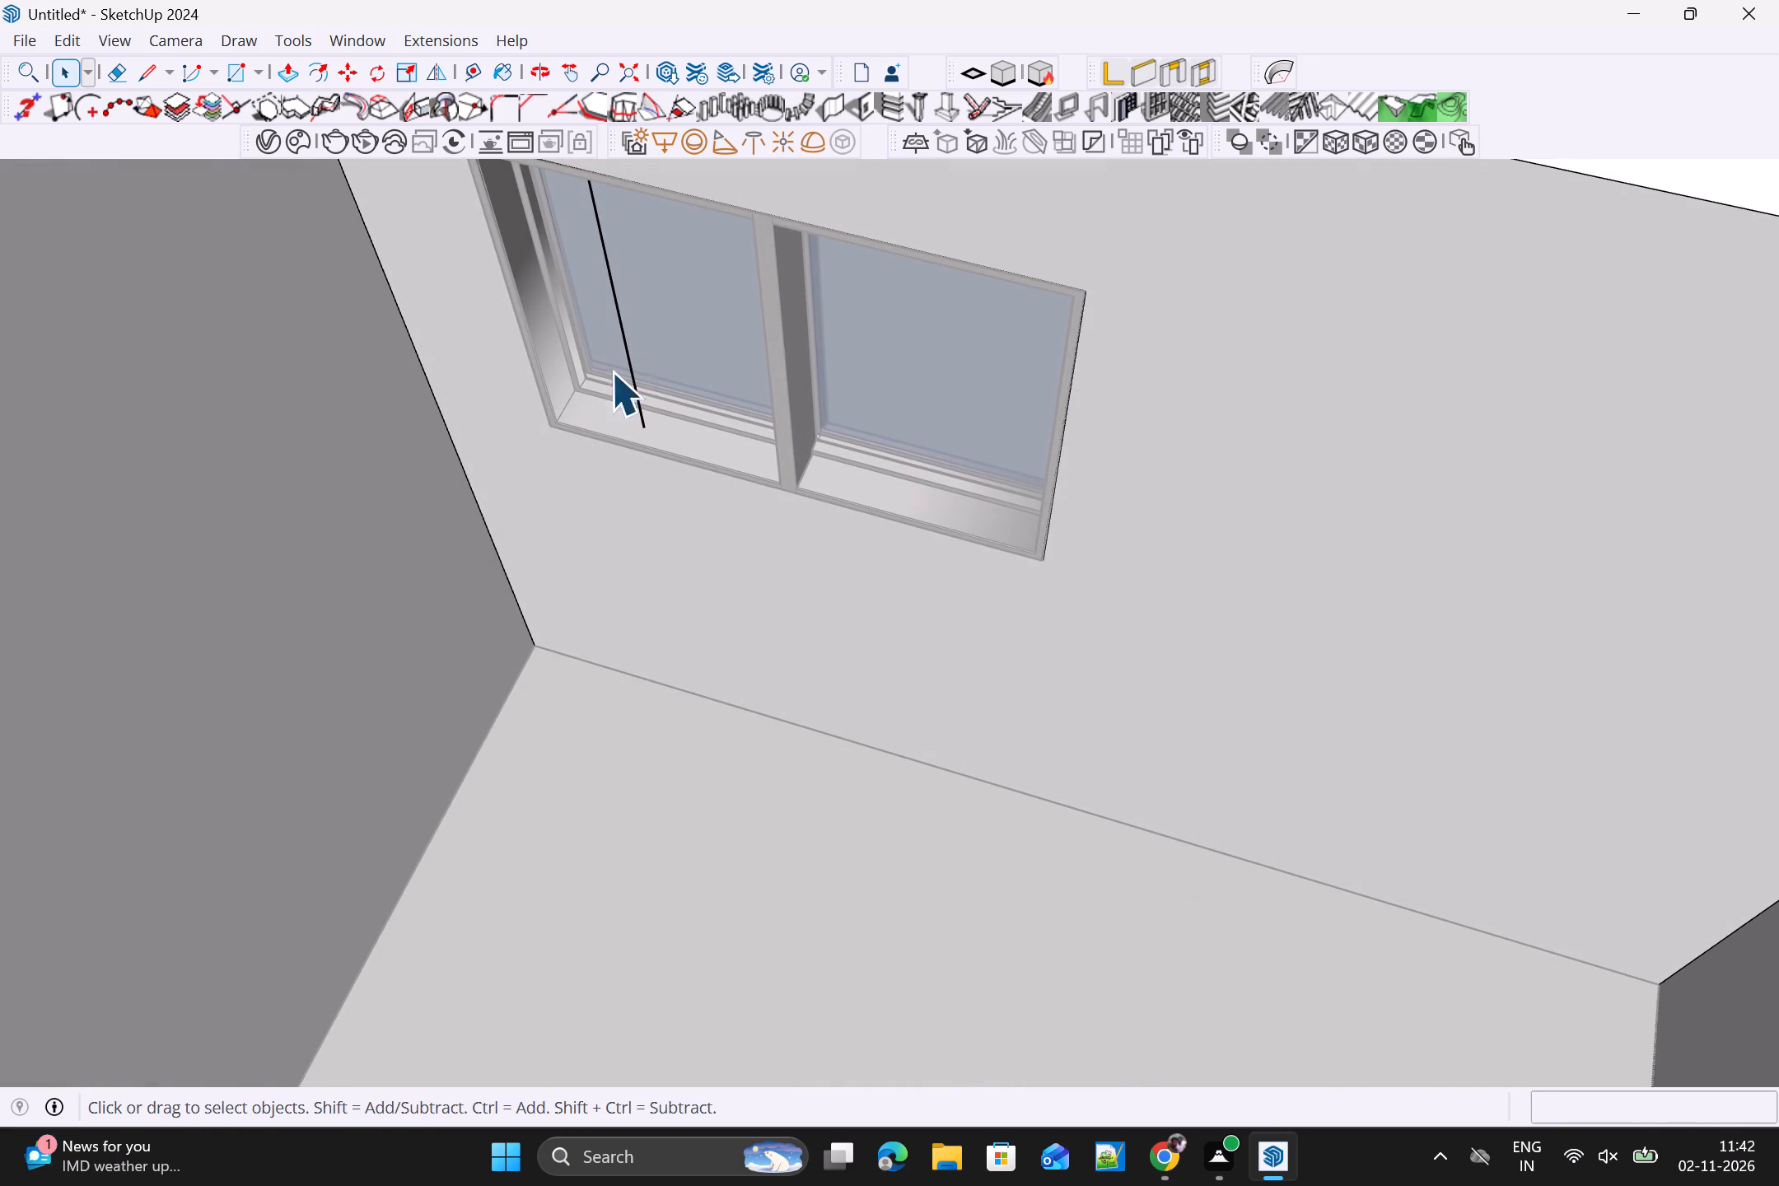
Delete the remaining stray vertical line crossing the middle room's window pane and close the wall group.
click(624, 355)
key(Delete)
scroll(653, 385, down, 12)
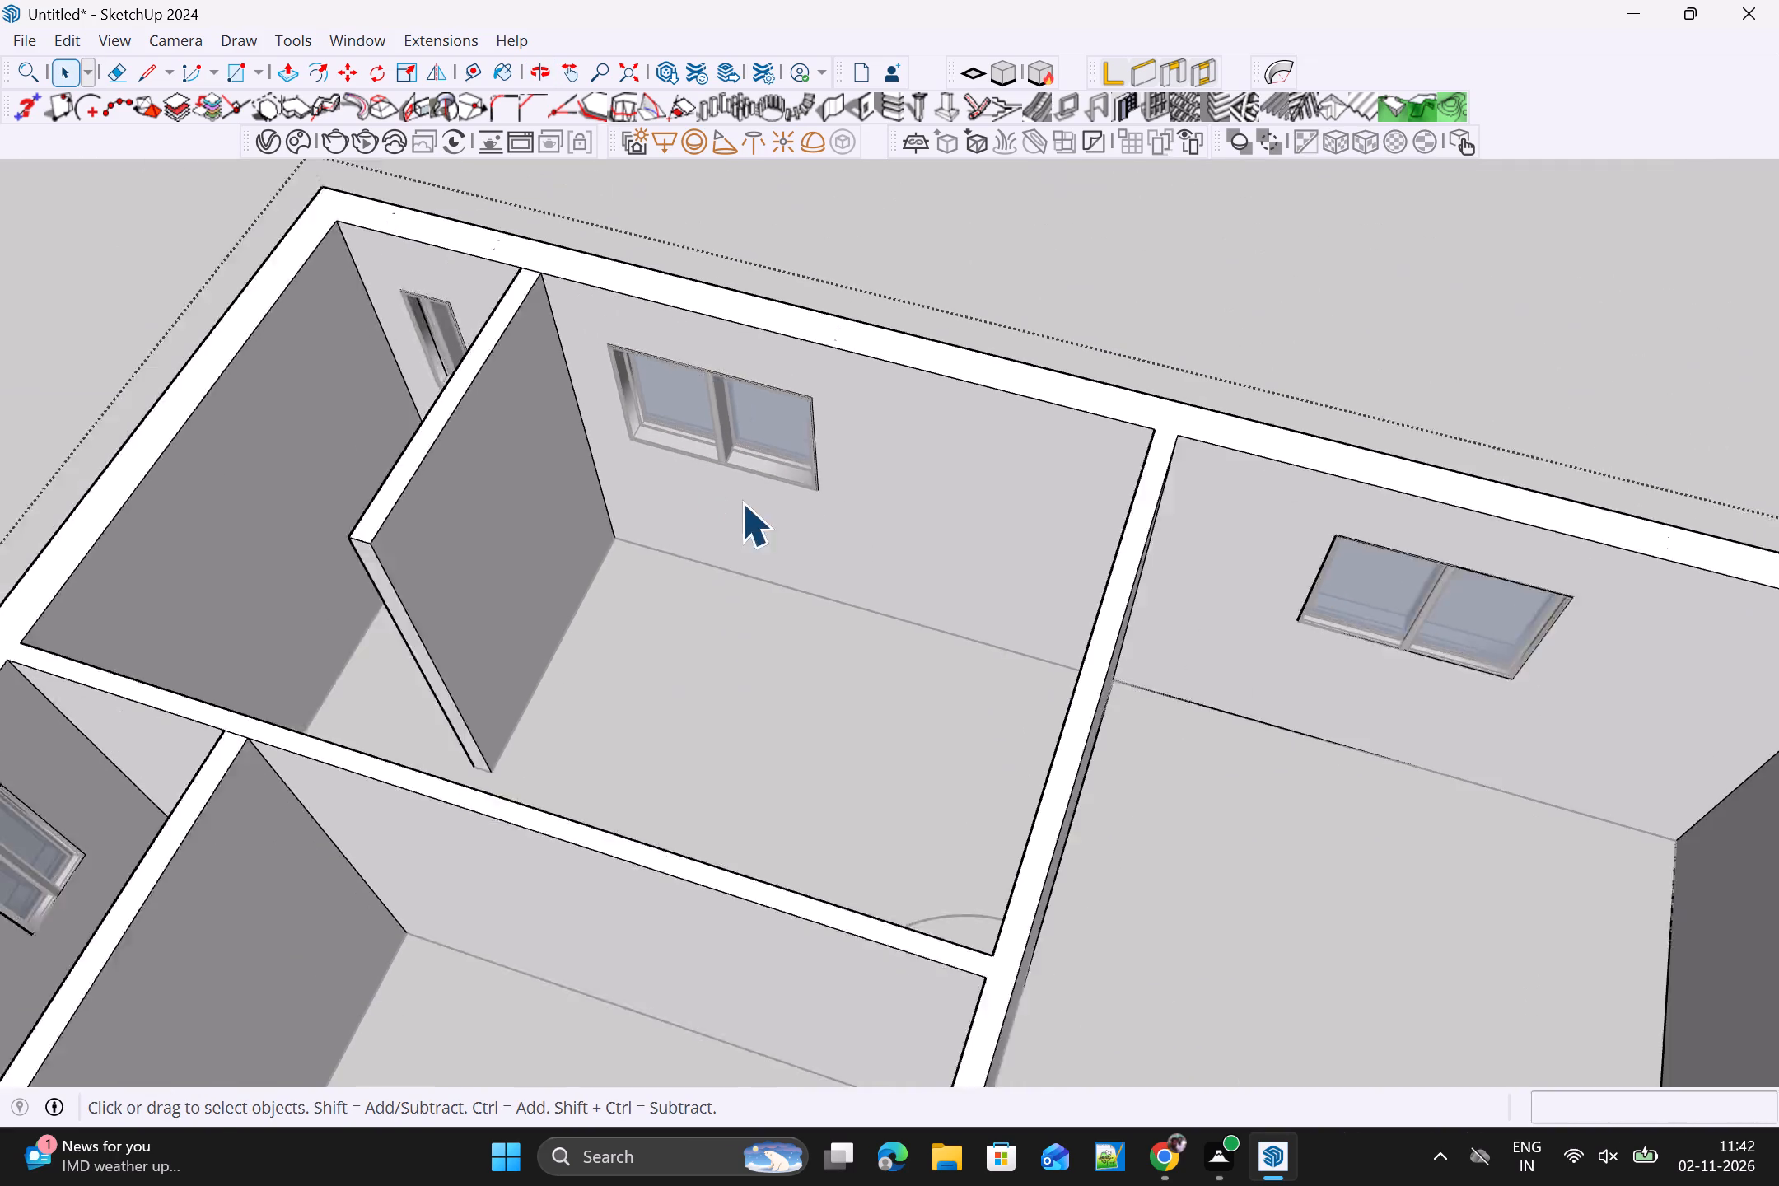
scroll(719, 521, down, 3)
middle_drag(565, 641, 1025, 546)
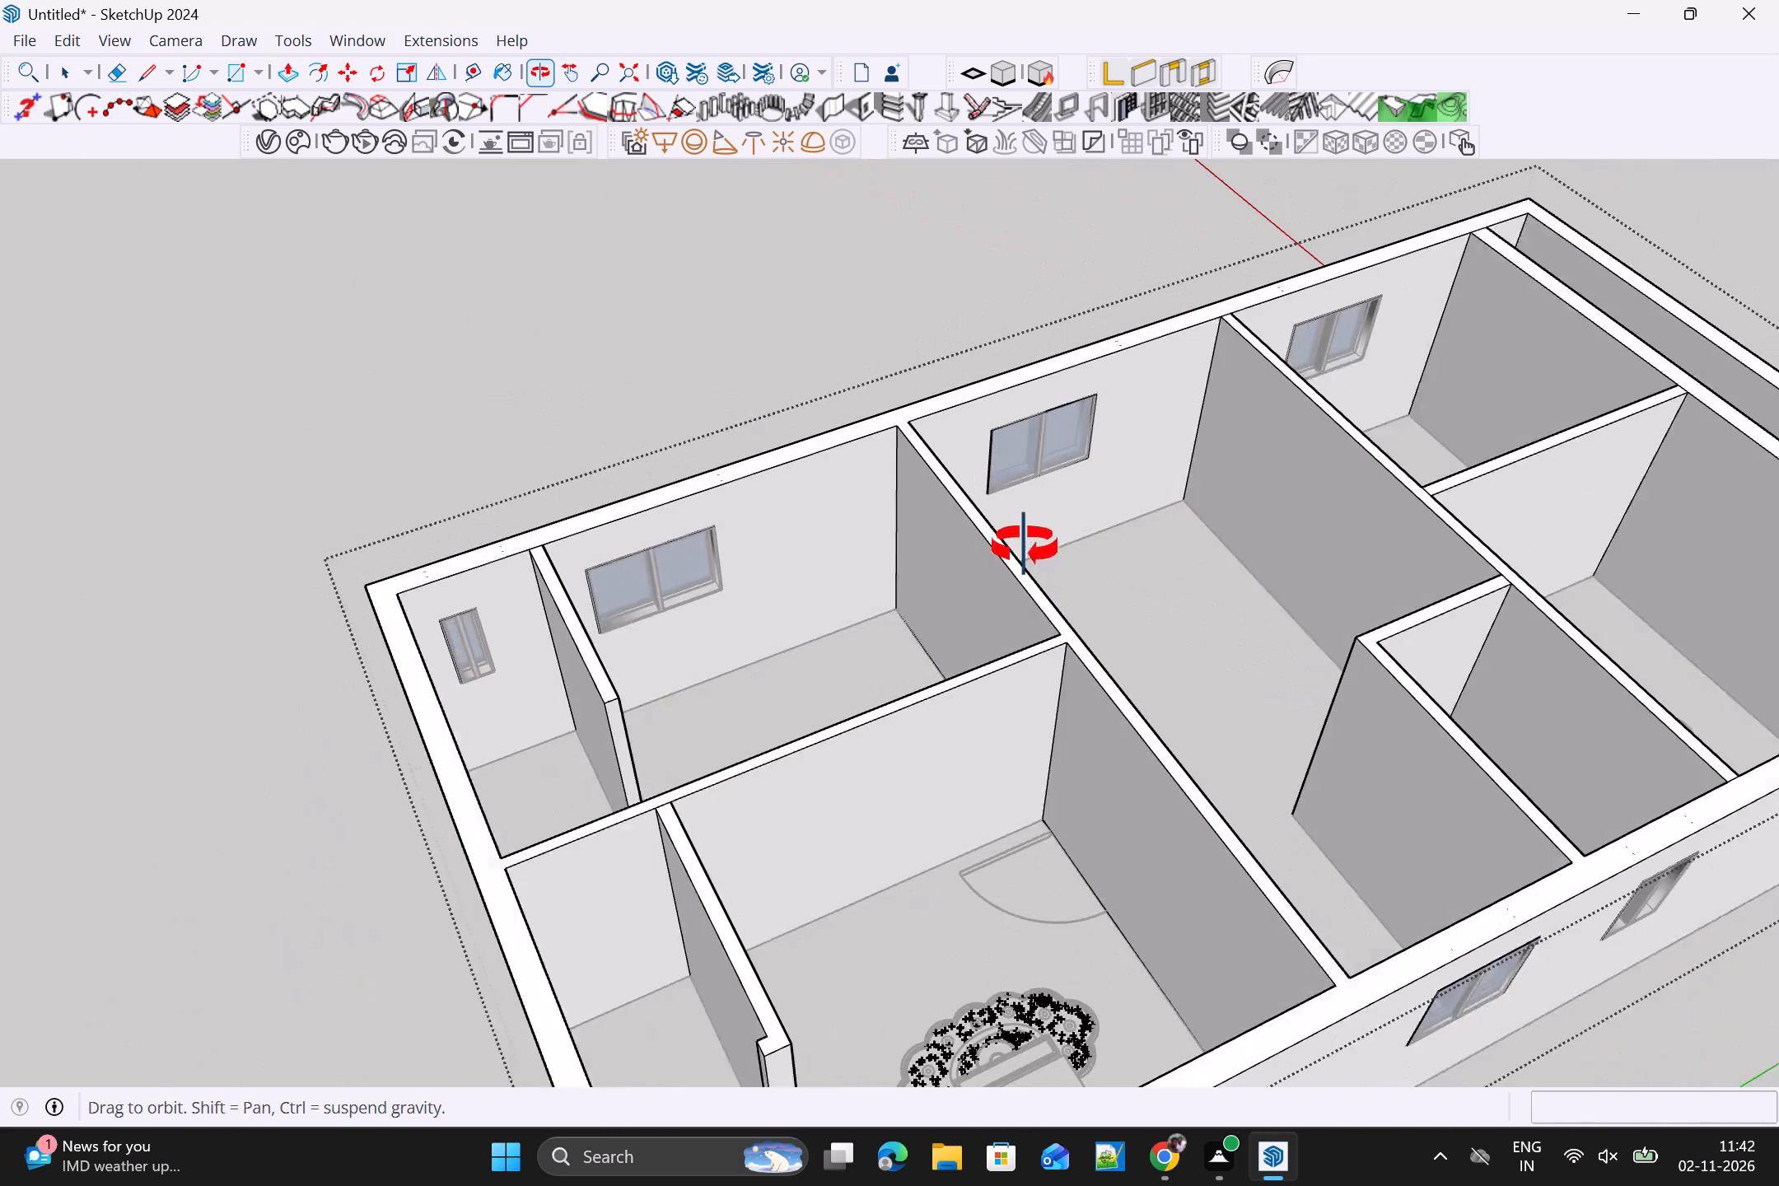
middle_drag(1025, 546, 1002, 544)
scroll(478, 620, up, 9)
click(96, 550)
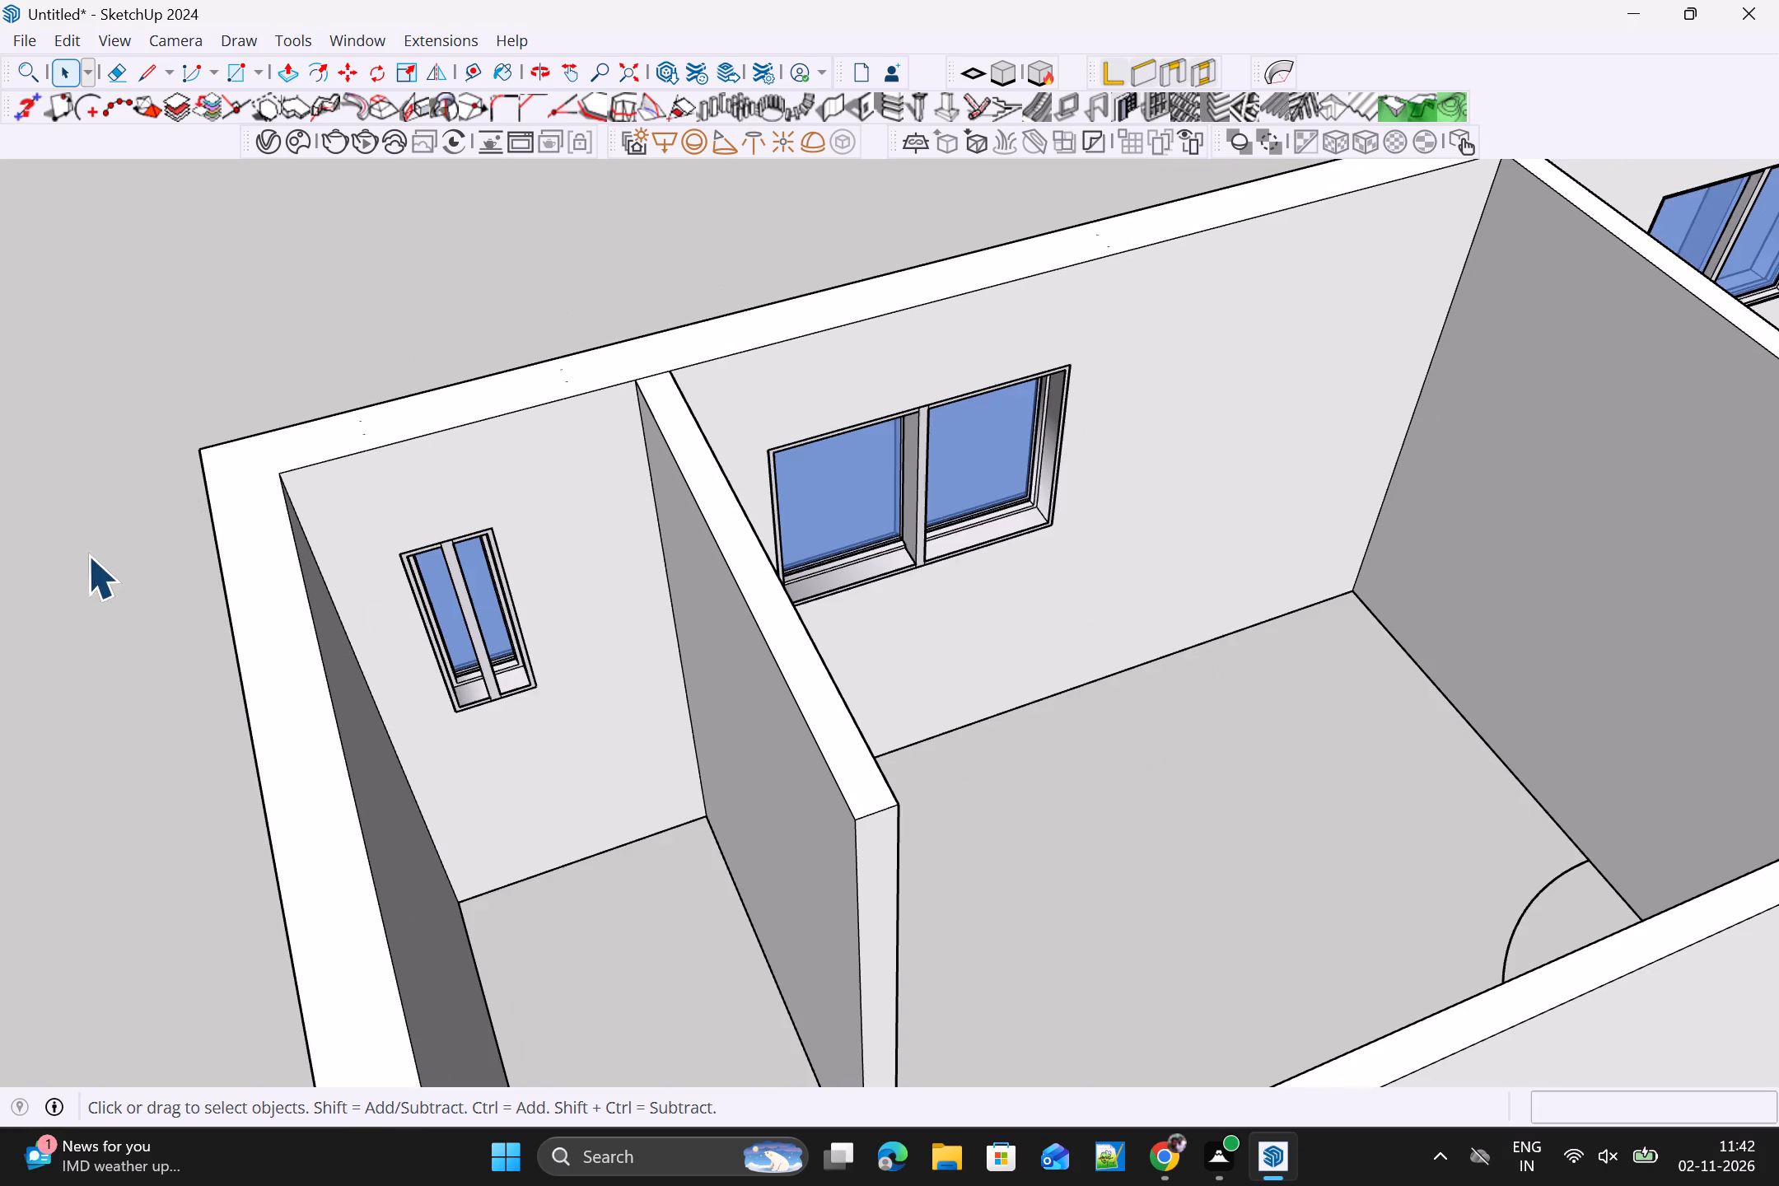
Open the wall group for editing at the two stray vertical lines crossing the hall window in the opposite long wall.
scroll(684, 715, down, 8)
scroll(1338, 850, down, 1)
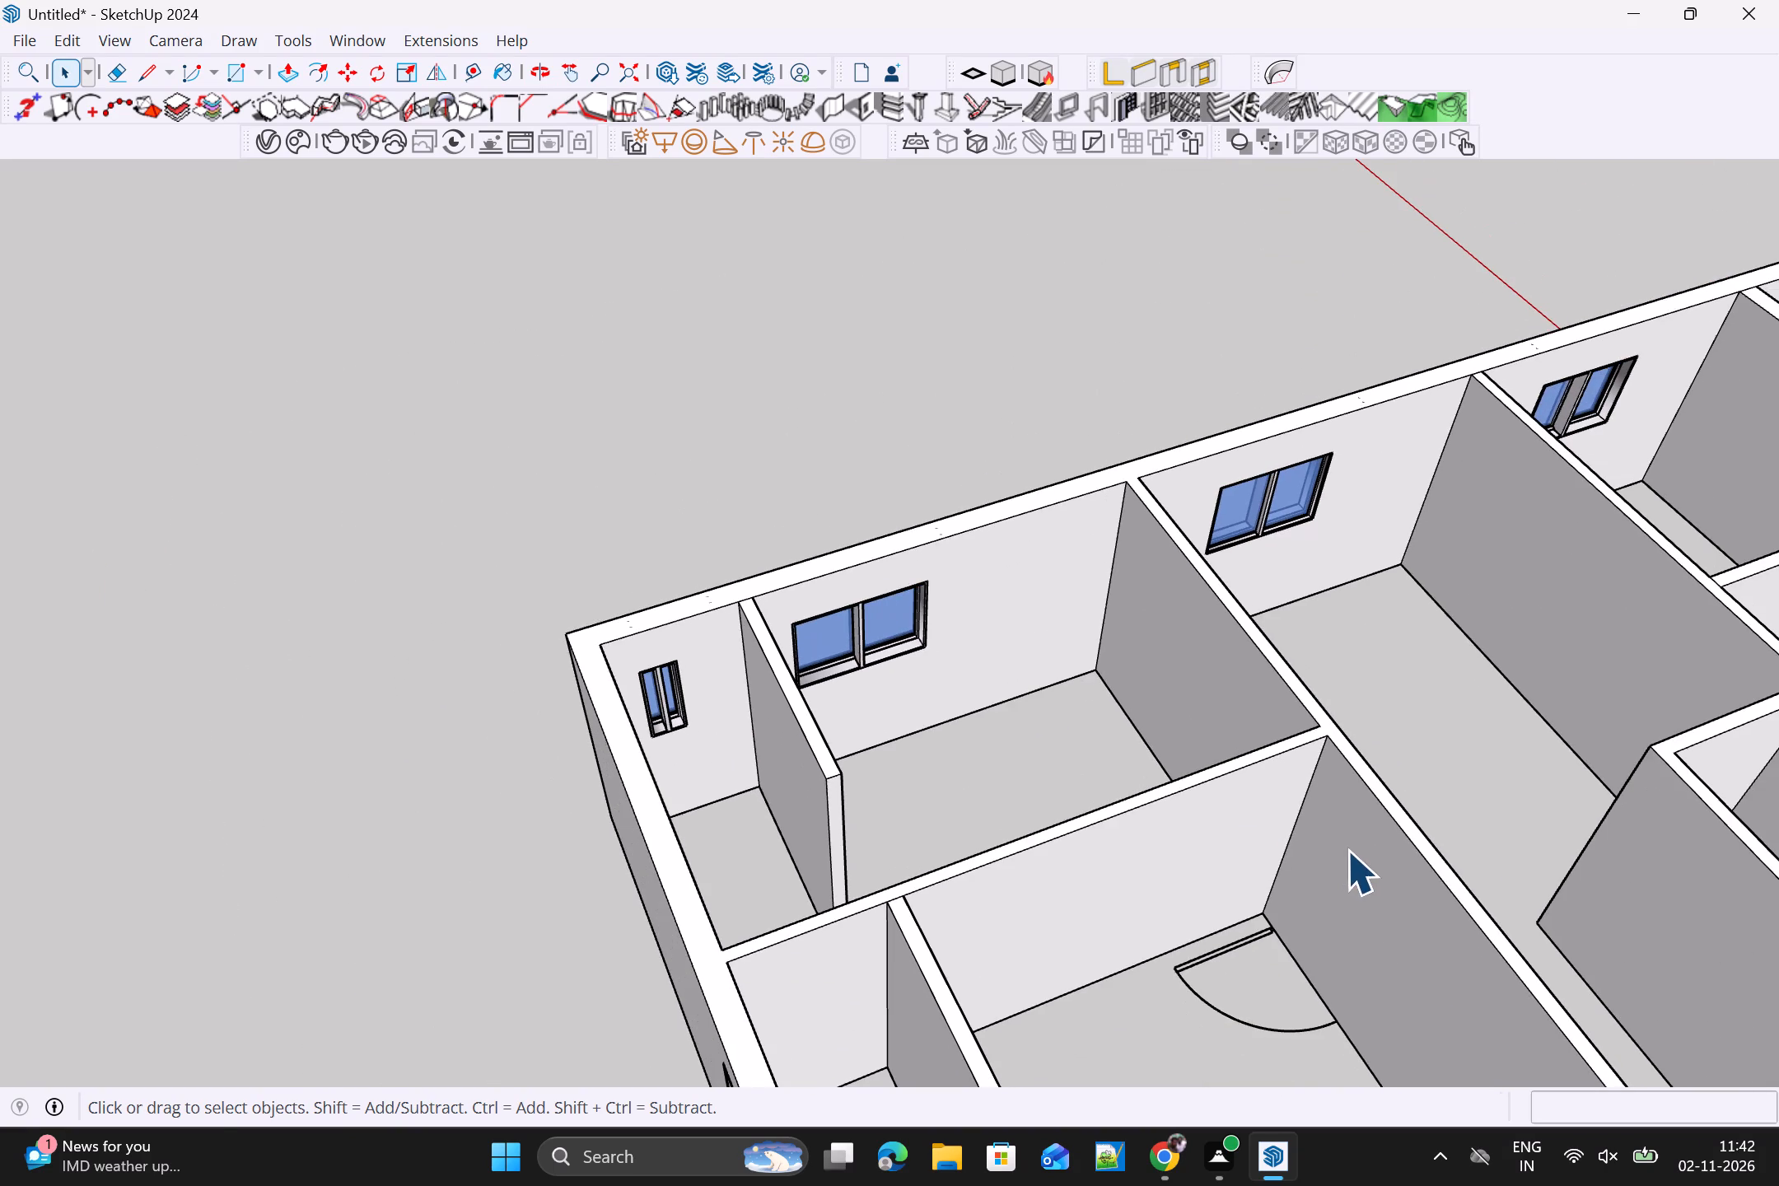
middle_drag(1347, 850, 791, 439)
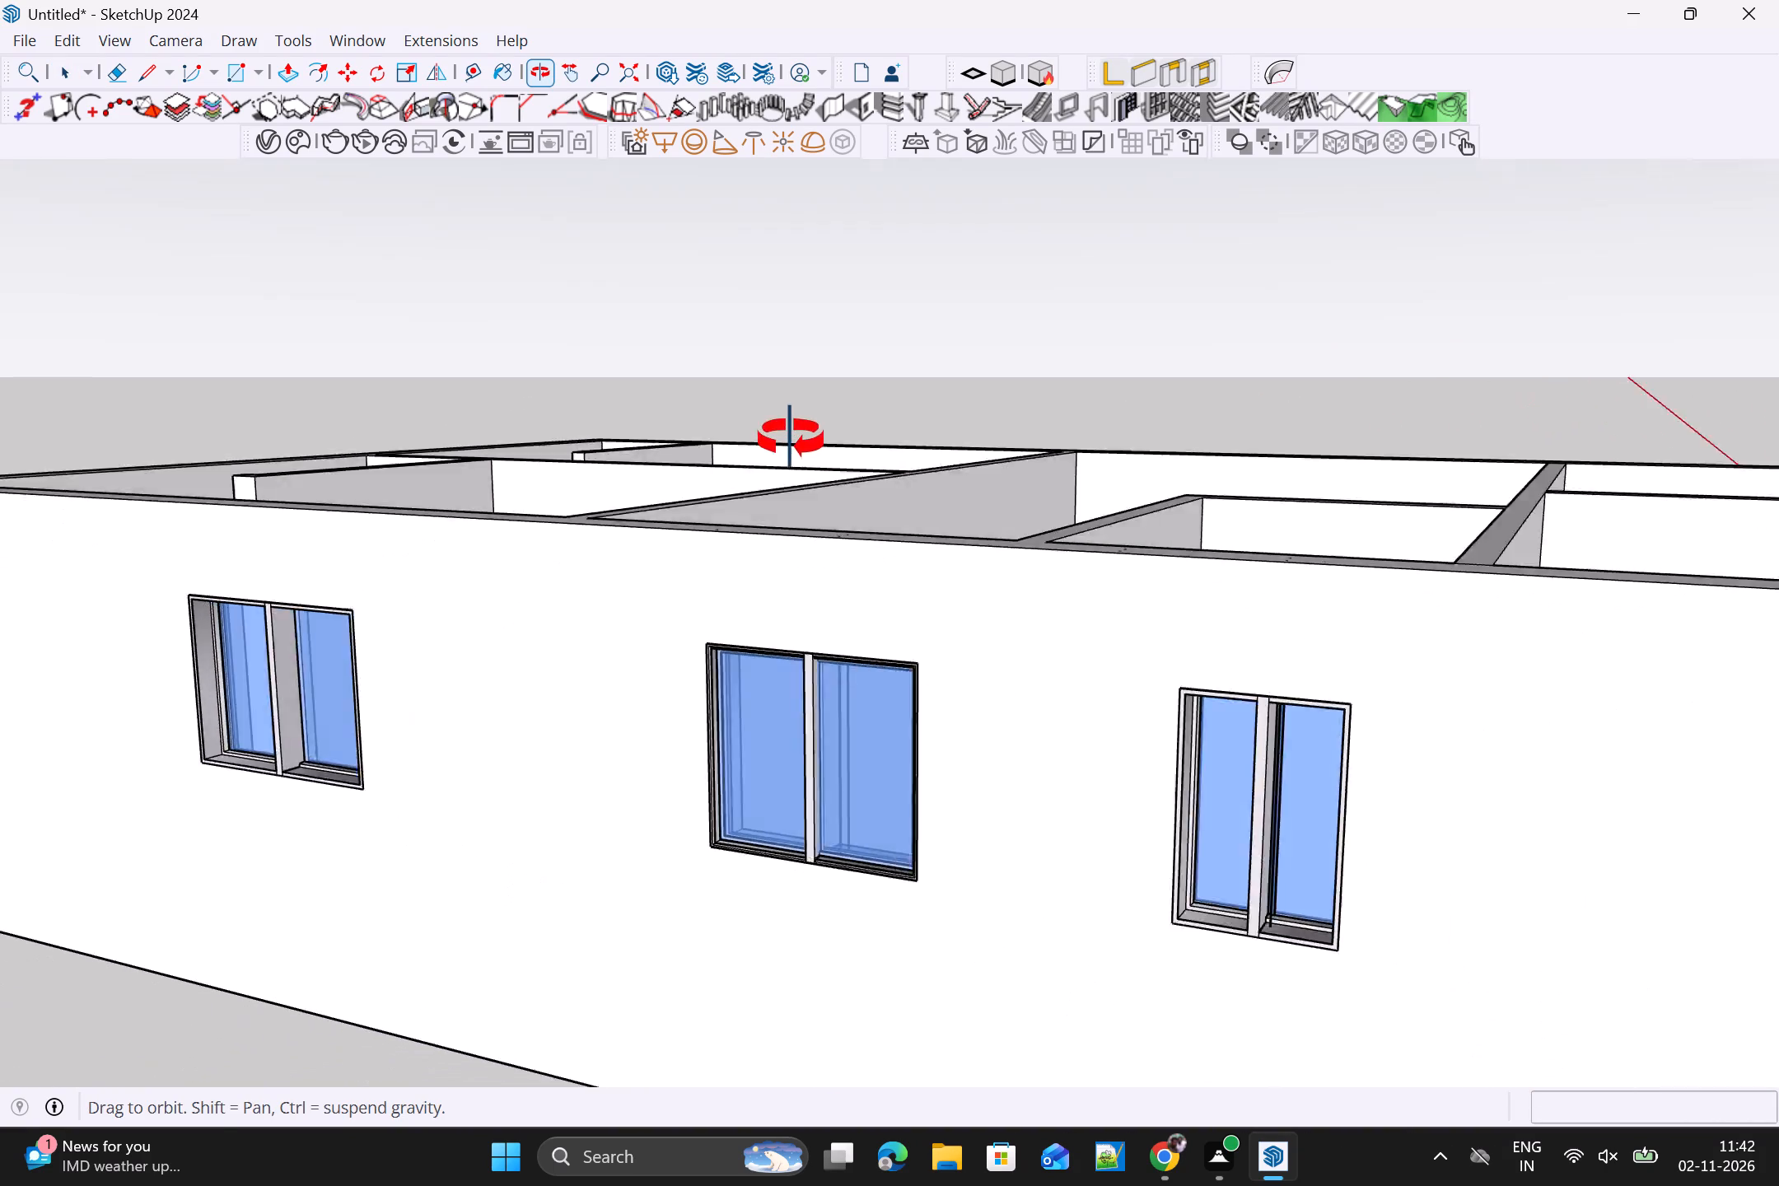
middle_drag(791, 439, 429, 759)
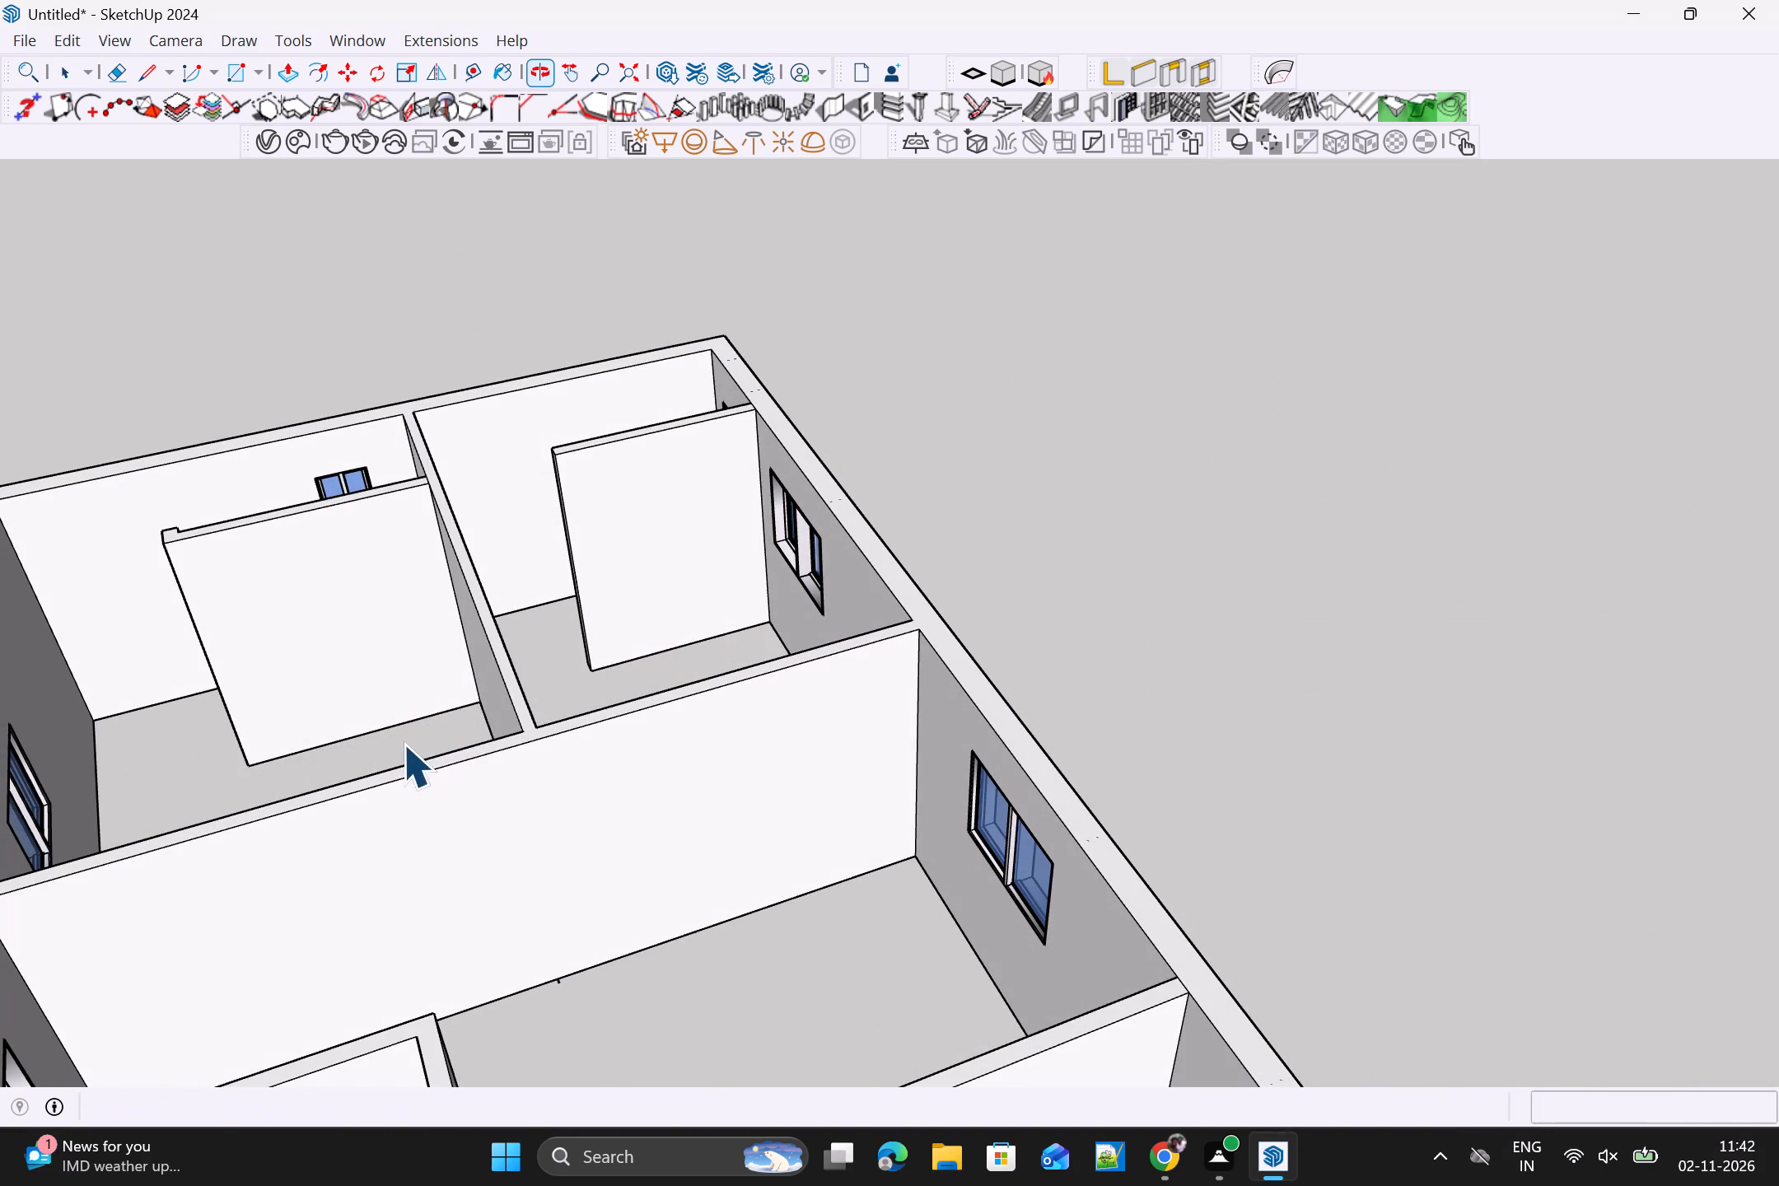
shift+middle_drag(434, 717, 709, 486)
middle_drag(1118, 705, 390, 820)
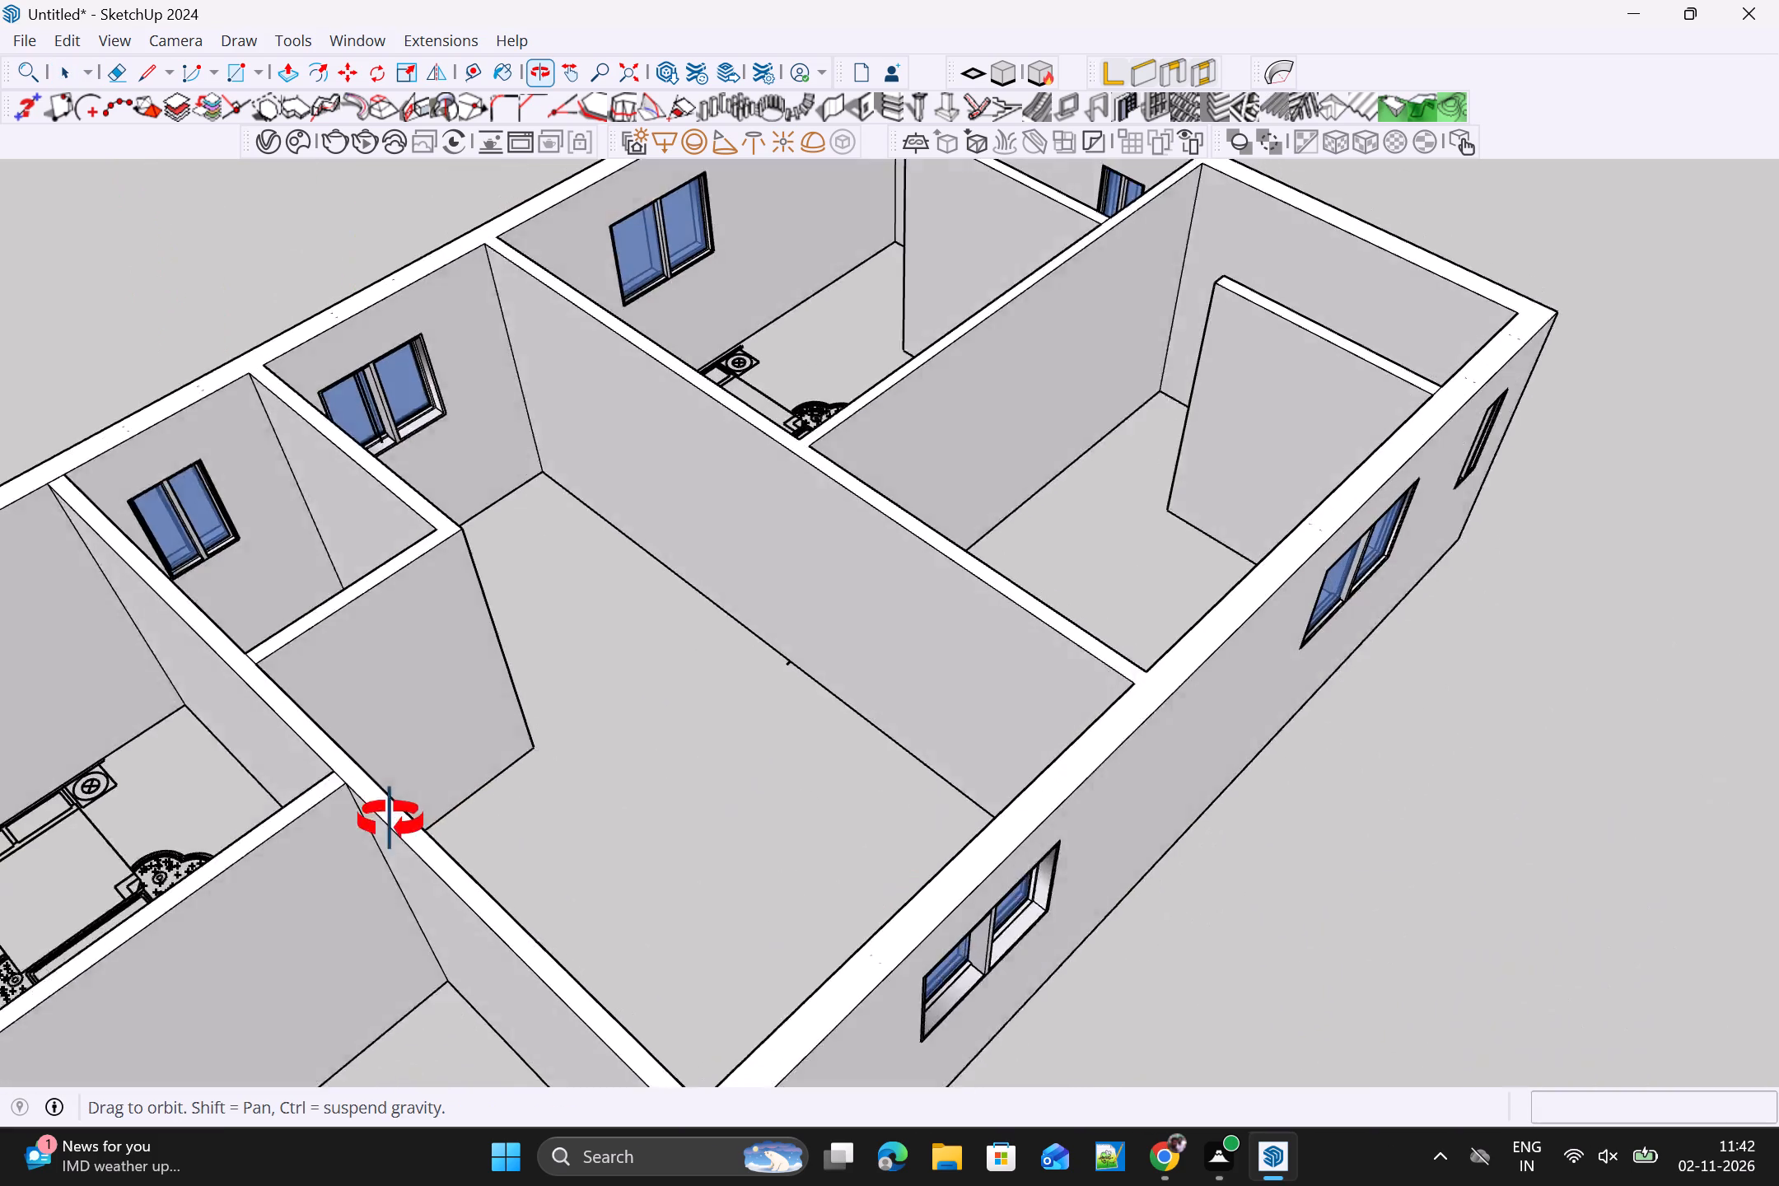
middle_drag(390, 820, 362, 786)
scroll(423, 336, up, 10)
scroll(378, 429, up, 5)
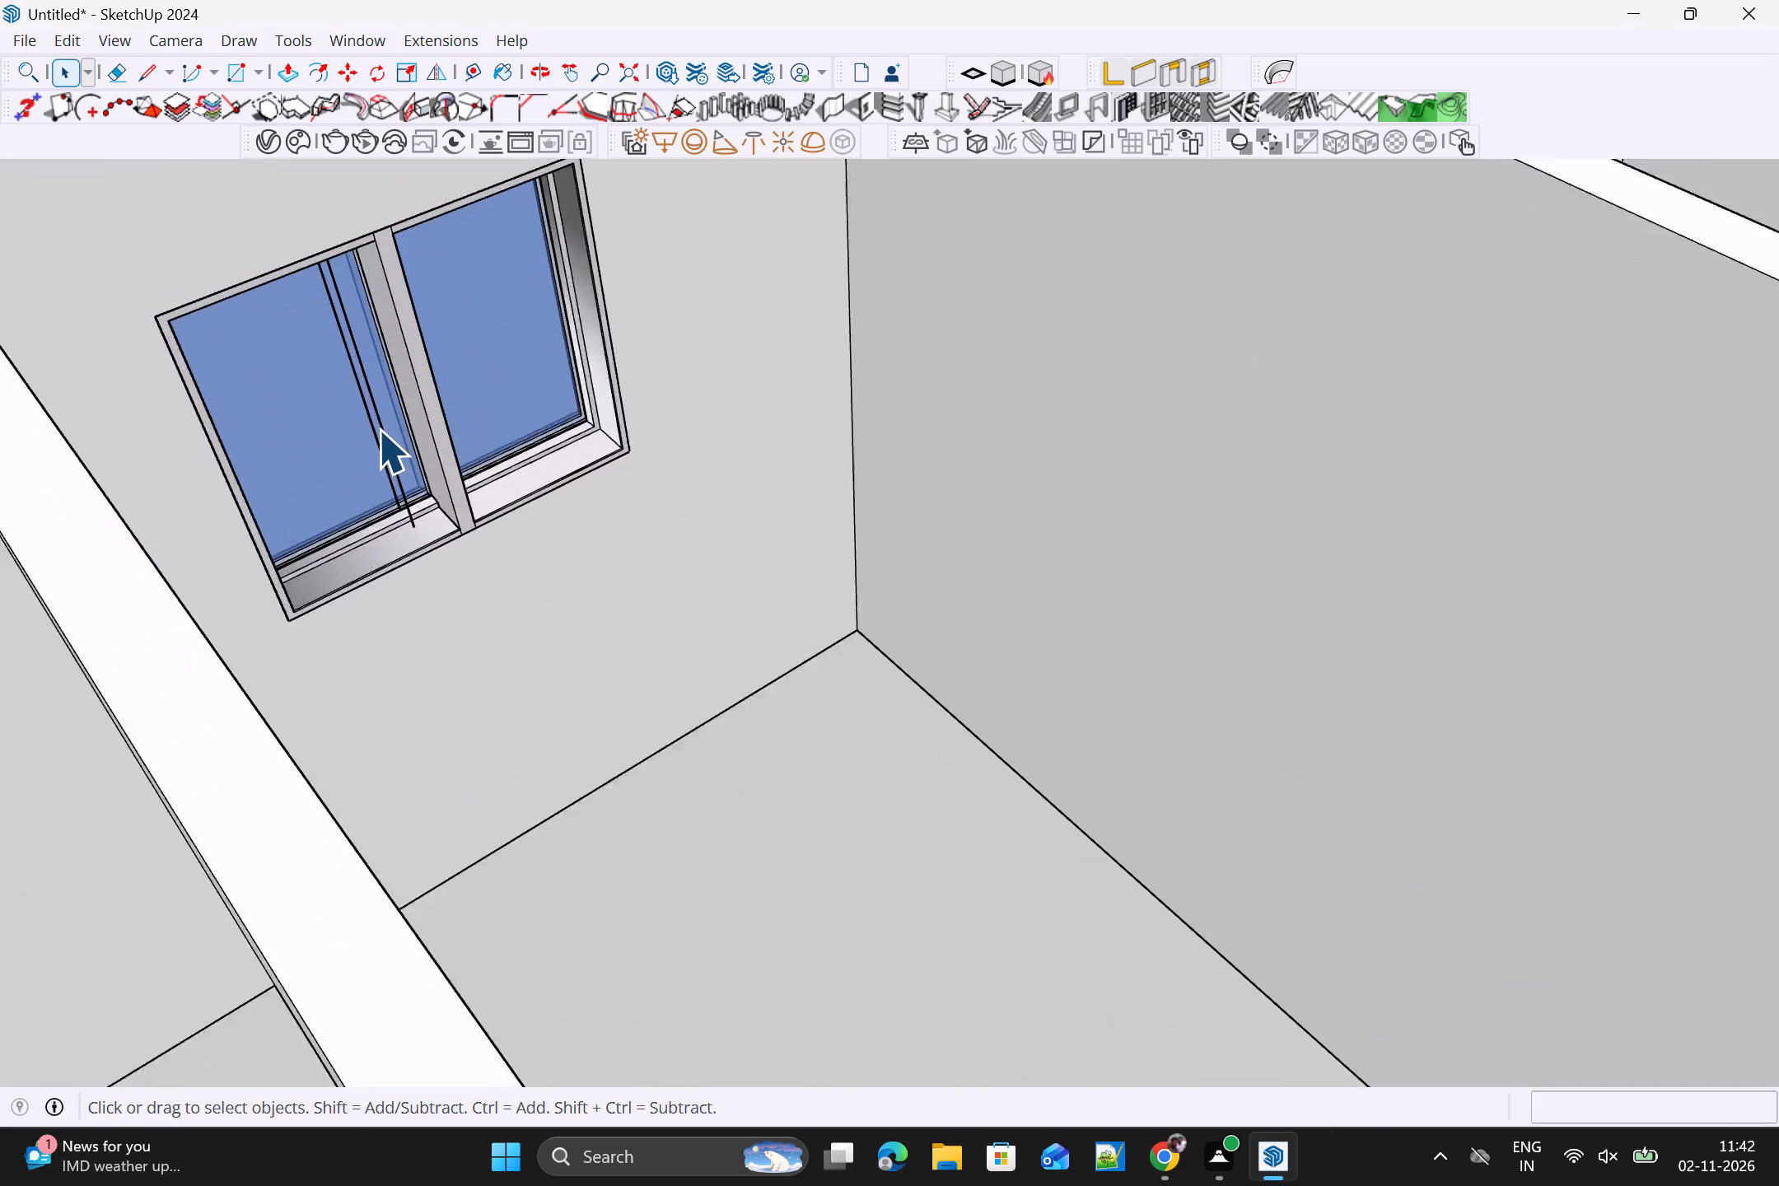
click(378, 429)
triple_click(378, 429)
click(378, 429)
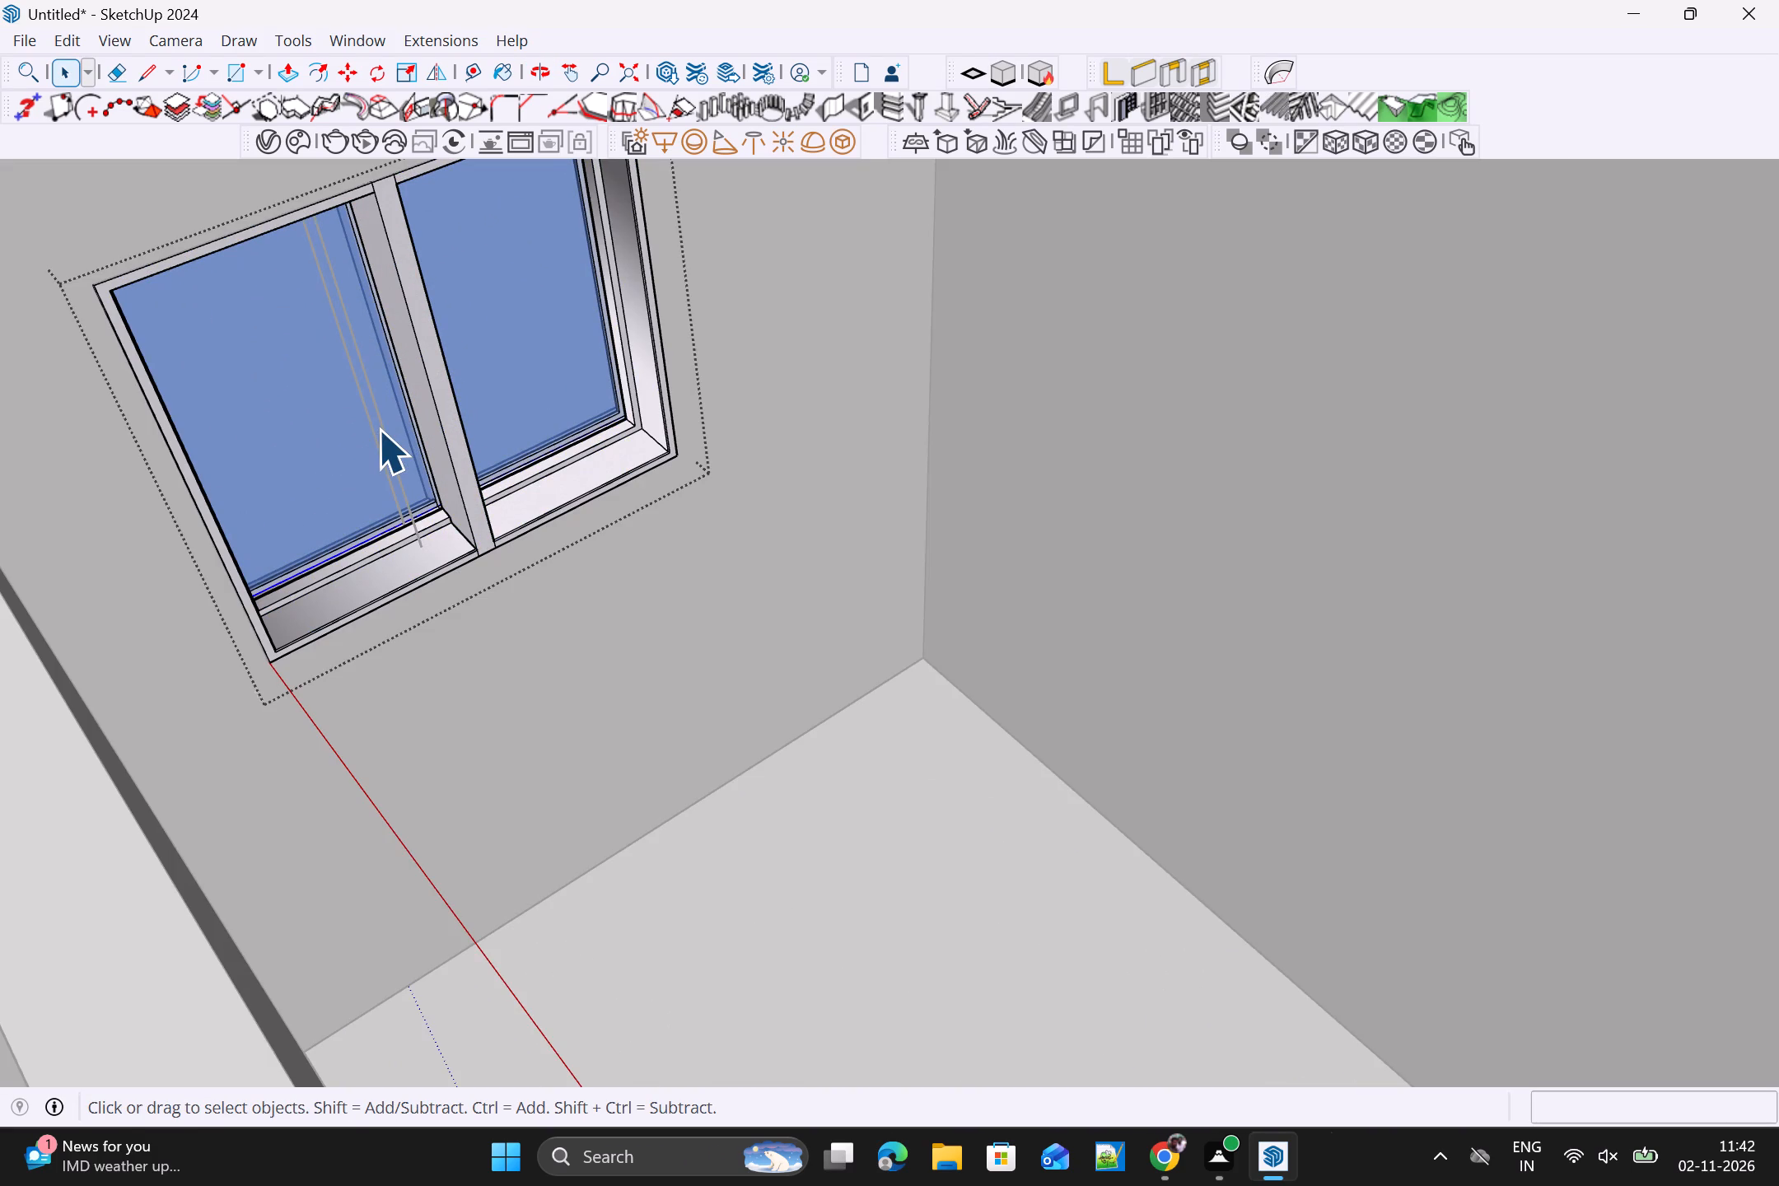
triple_click(110, 450)
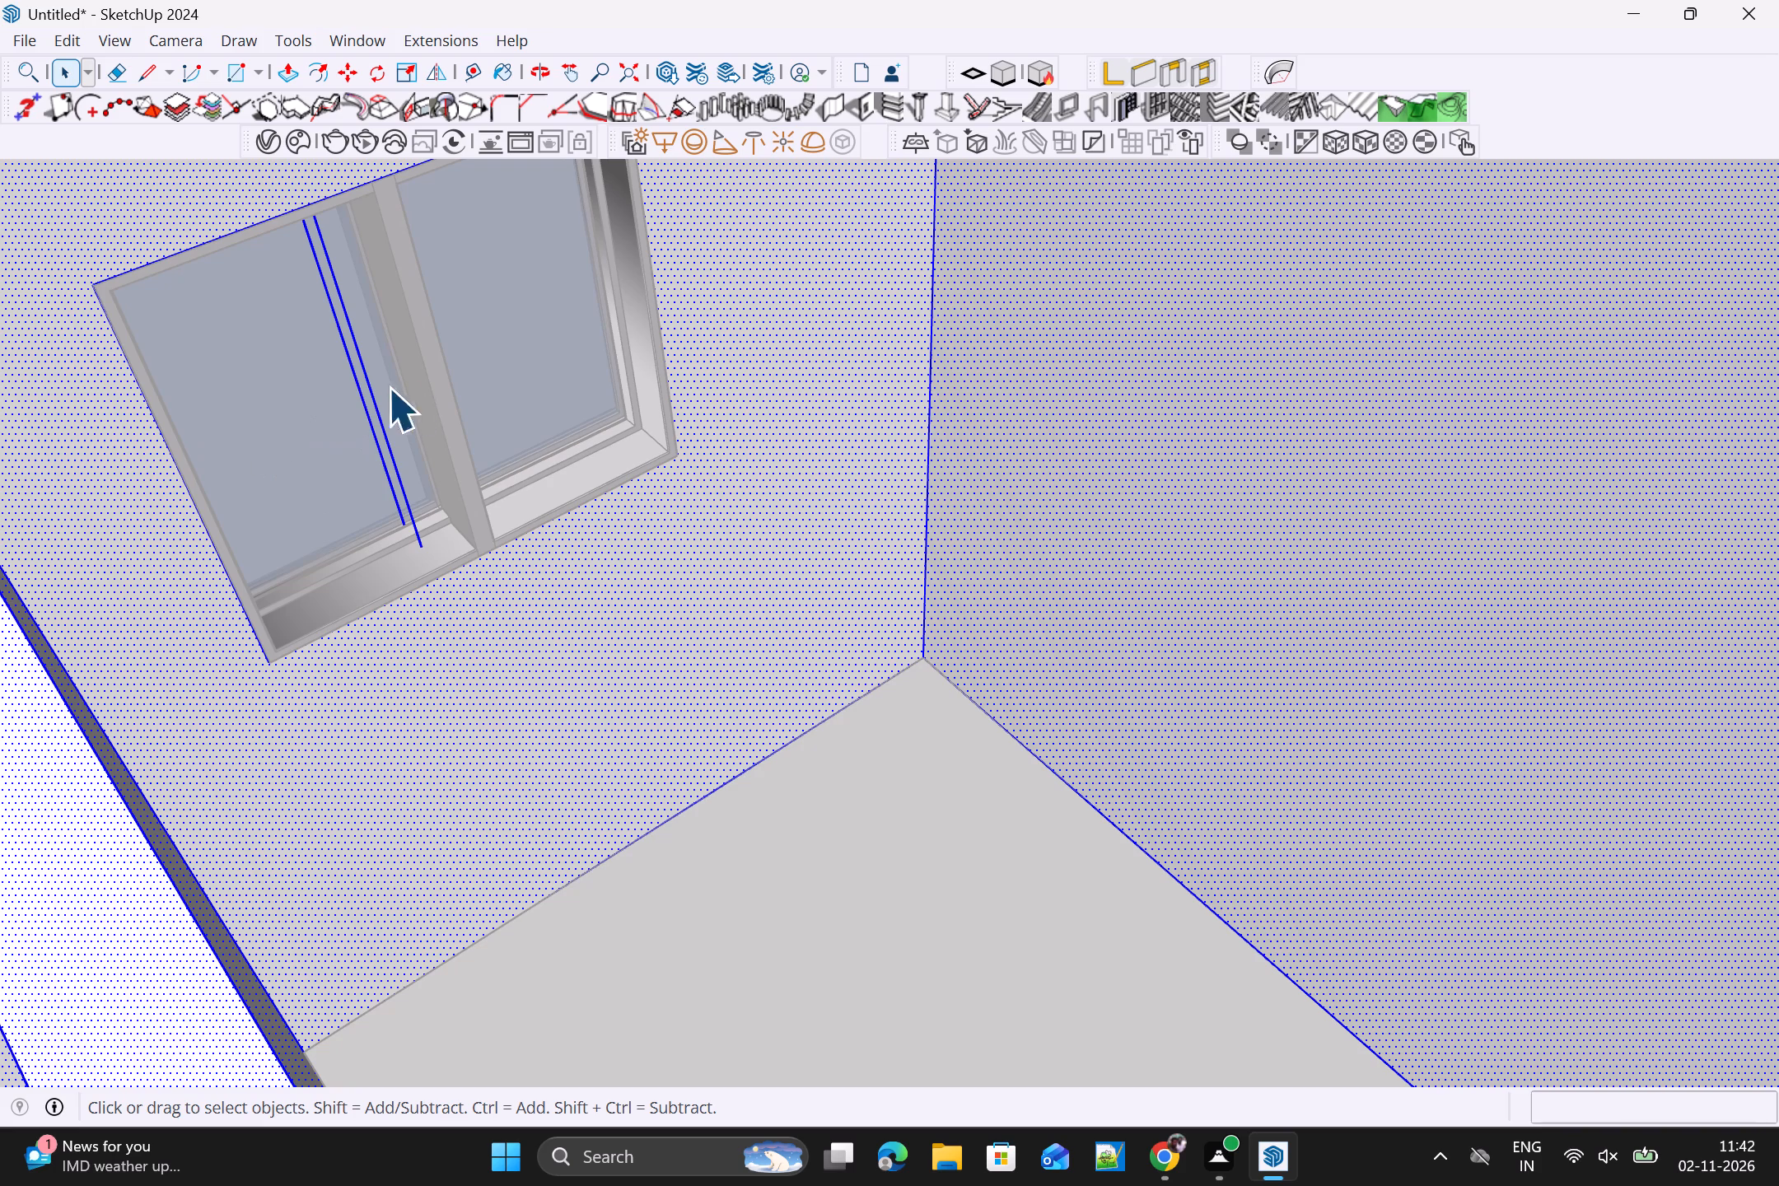
Delete both stray vertical lines crossing the hall window's pane and close the wall group.
click(372, 393)
key(Delete)
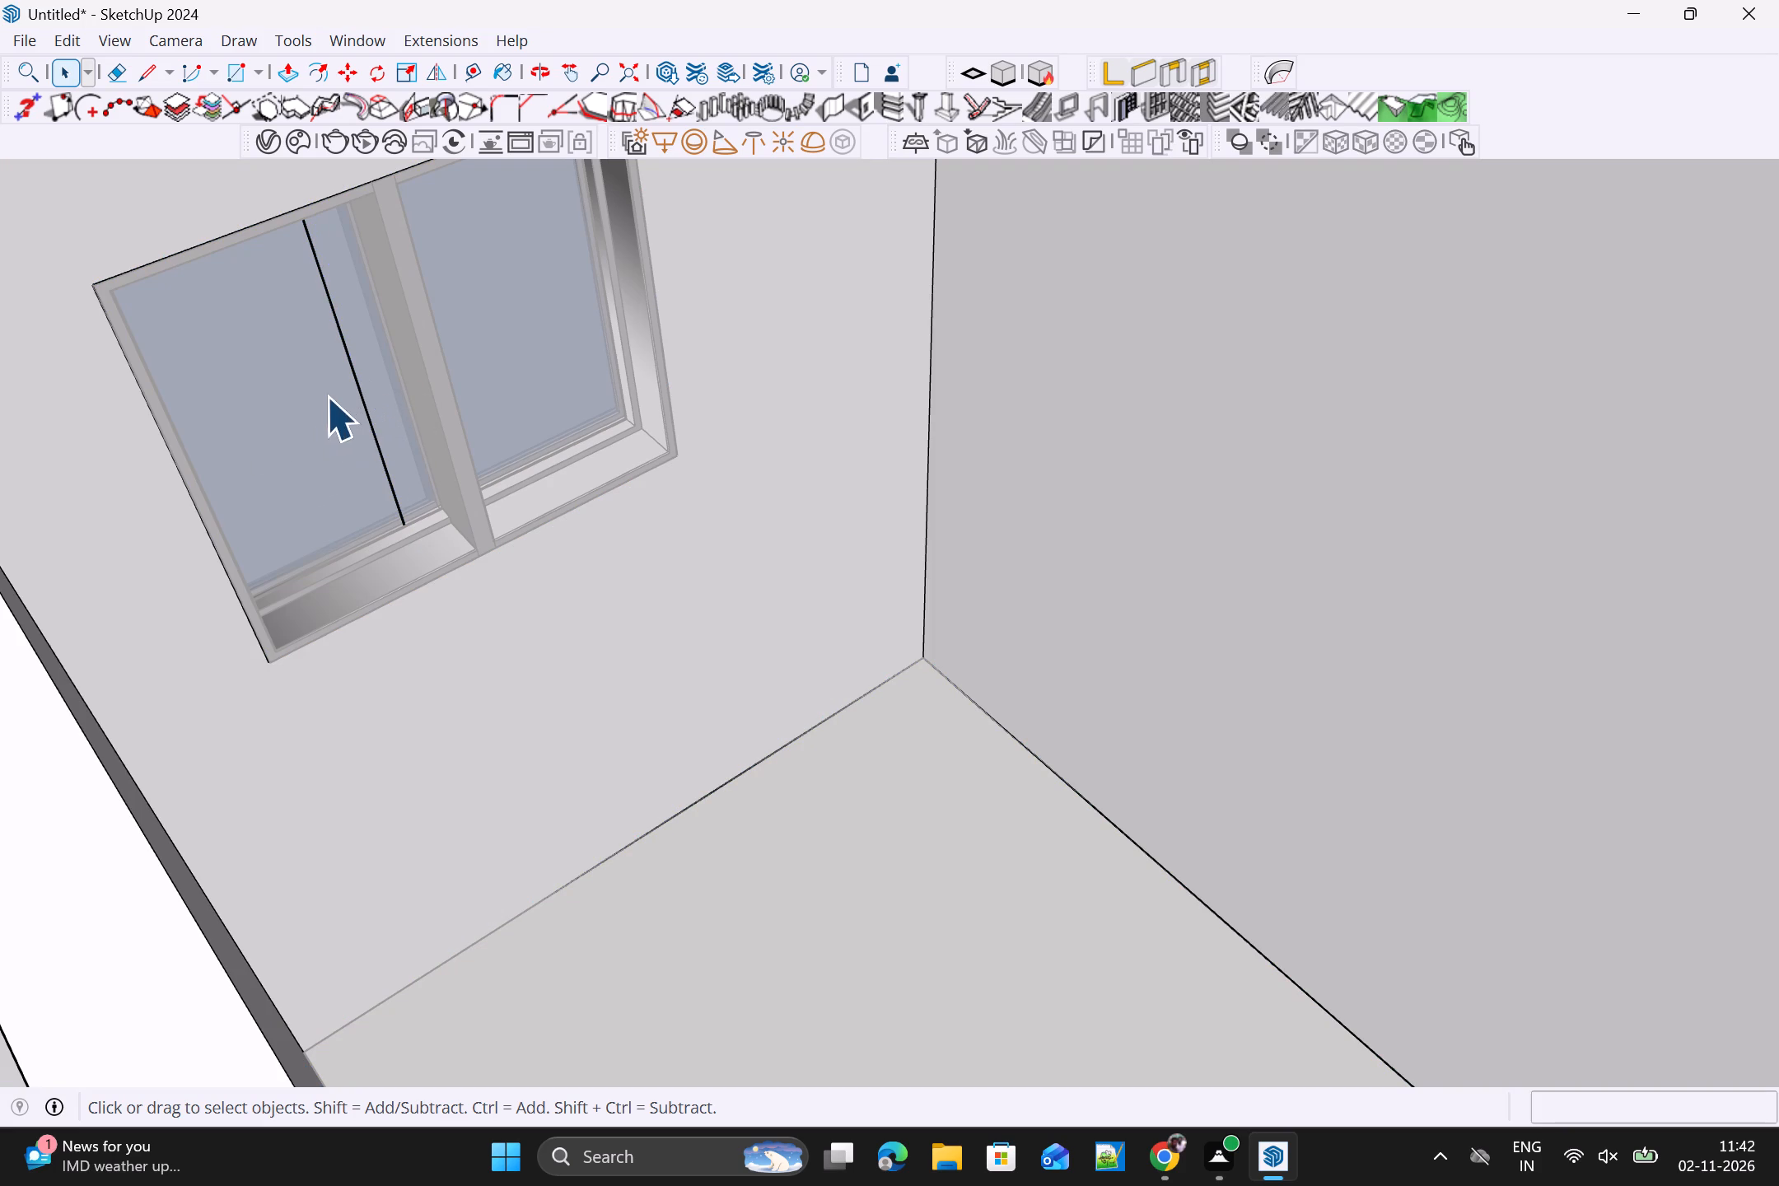
click(360, 391)
key(Delete)
scroll(378, 408, down, 13)
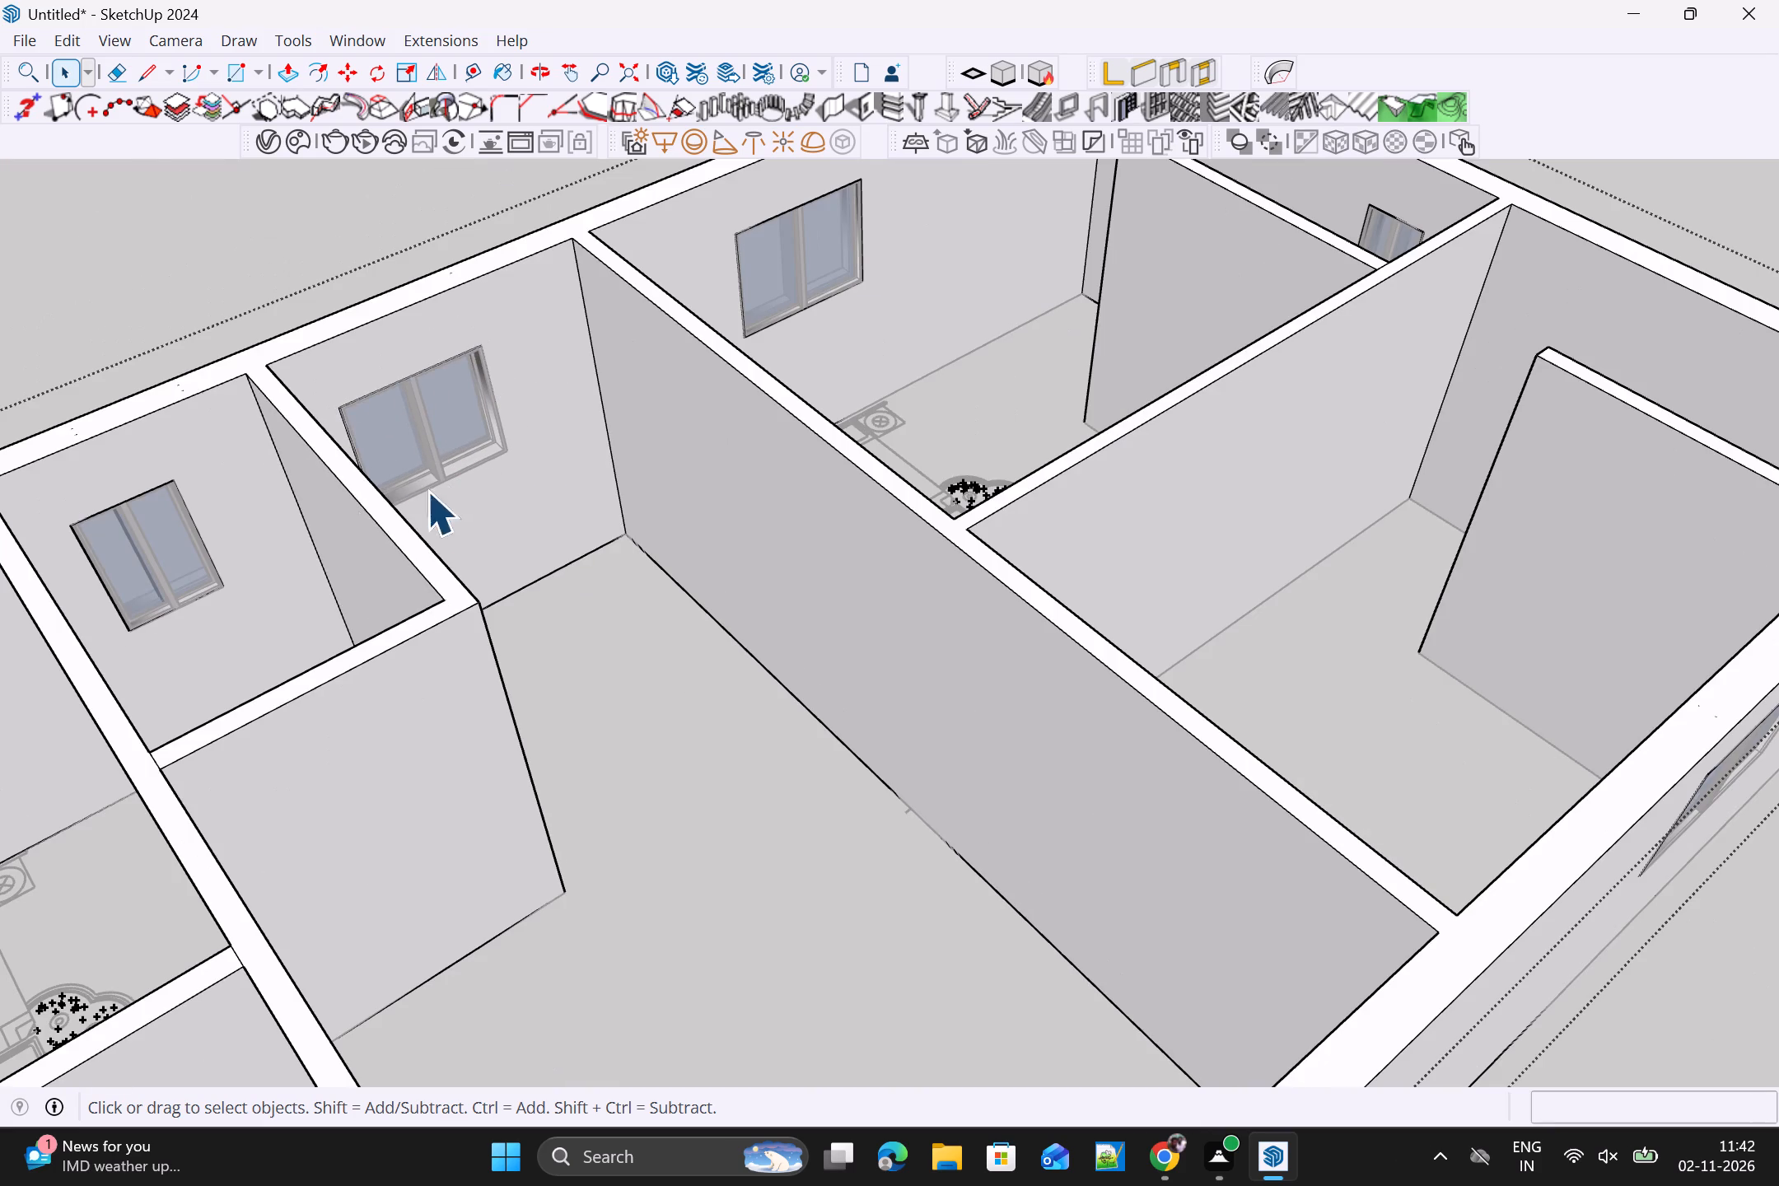
click(628, 623)
scroll(528, 651, down, 2)
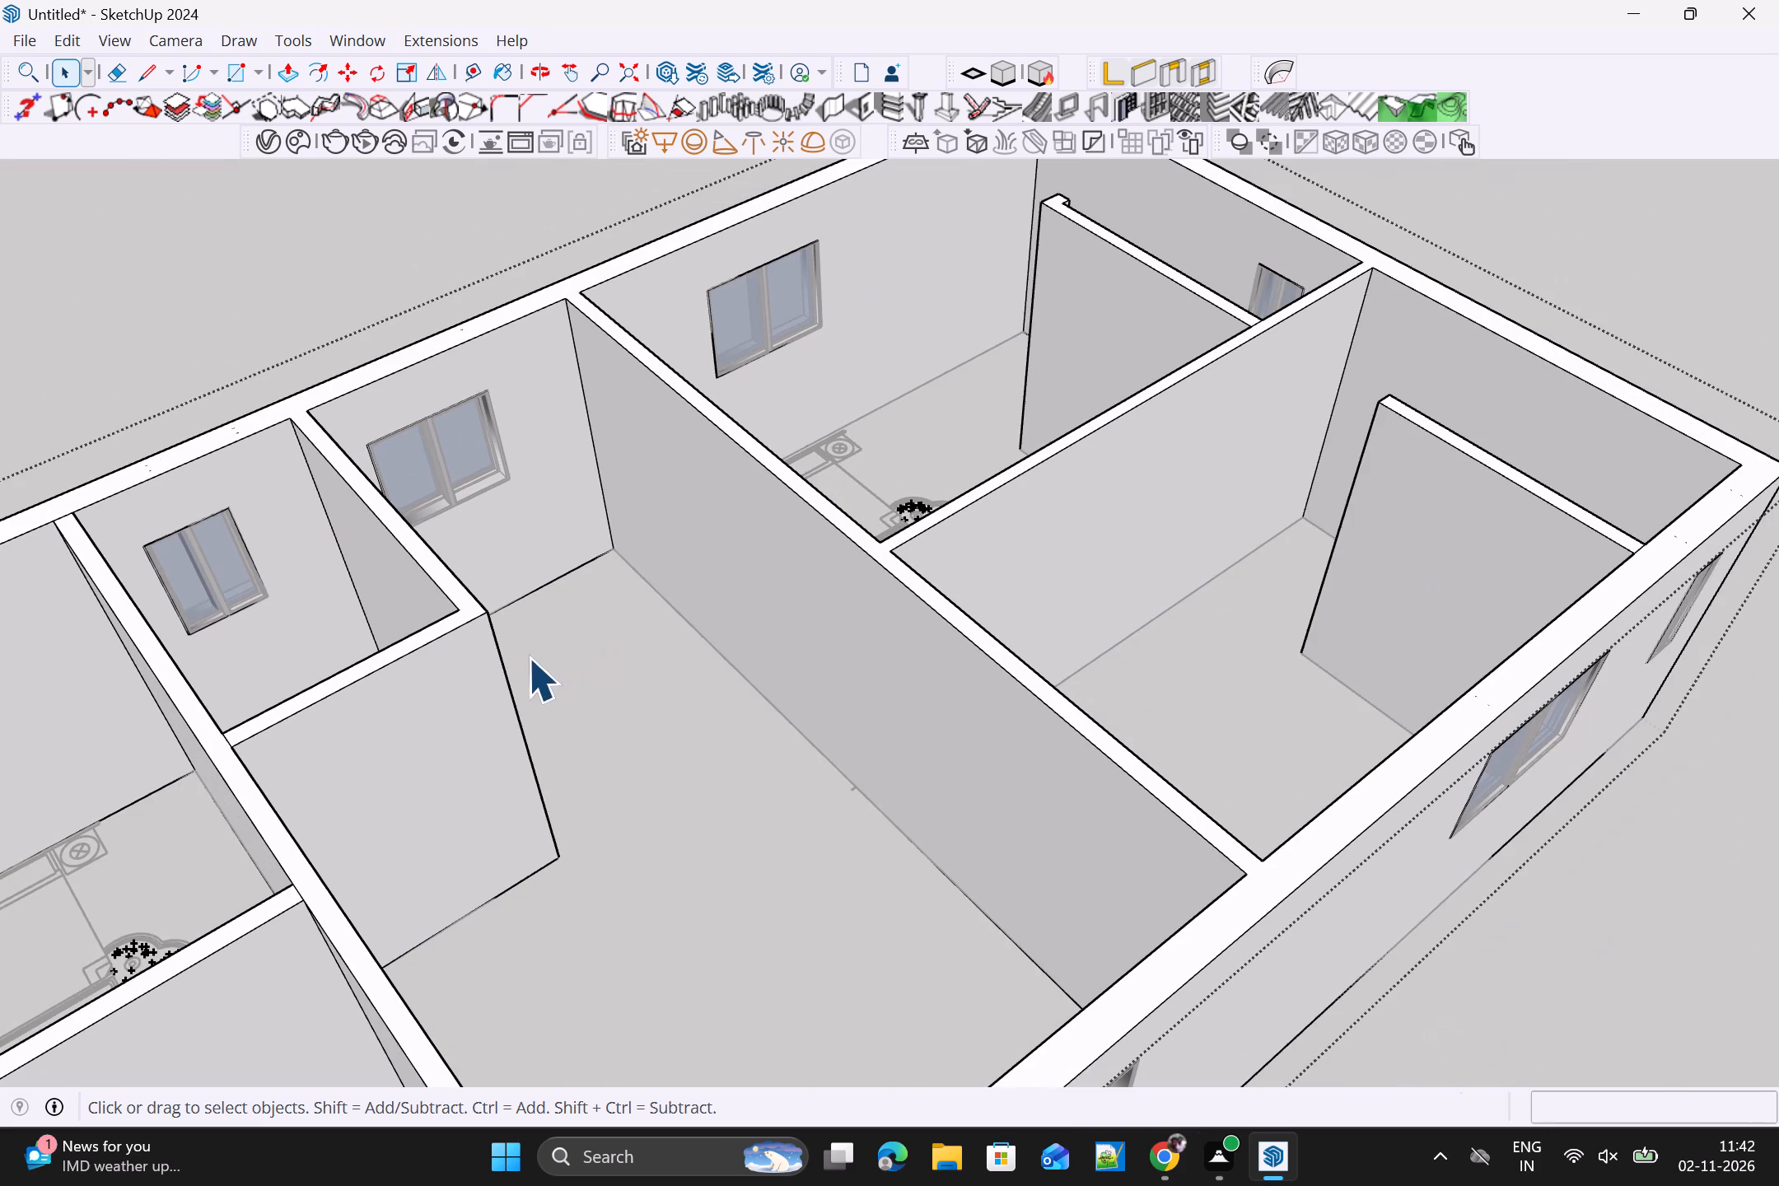
click(154, 331)
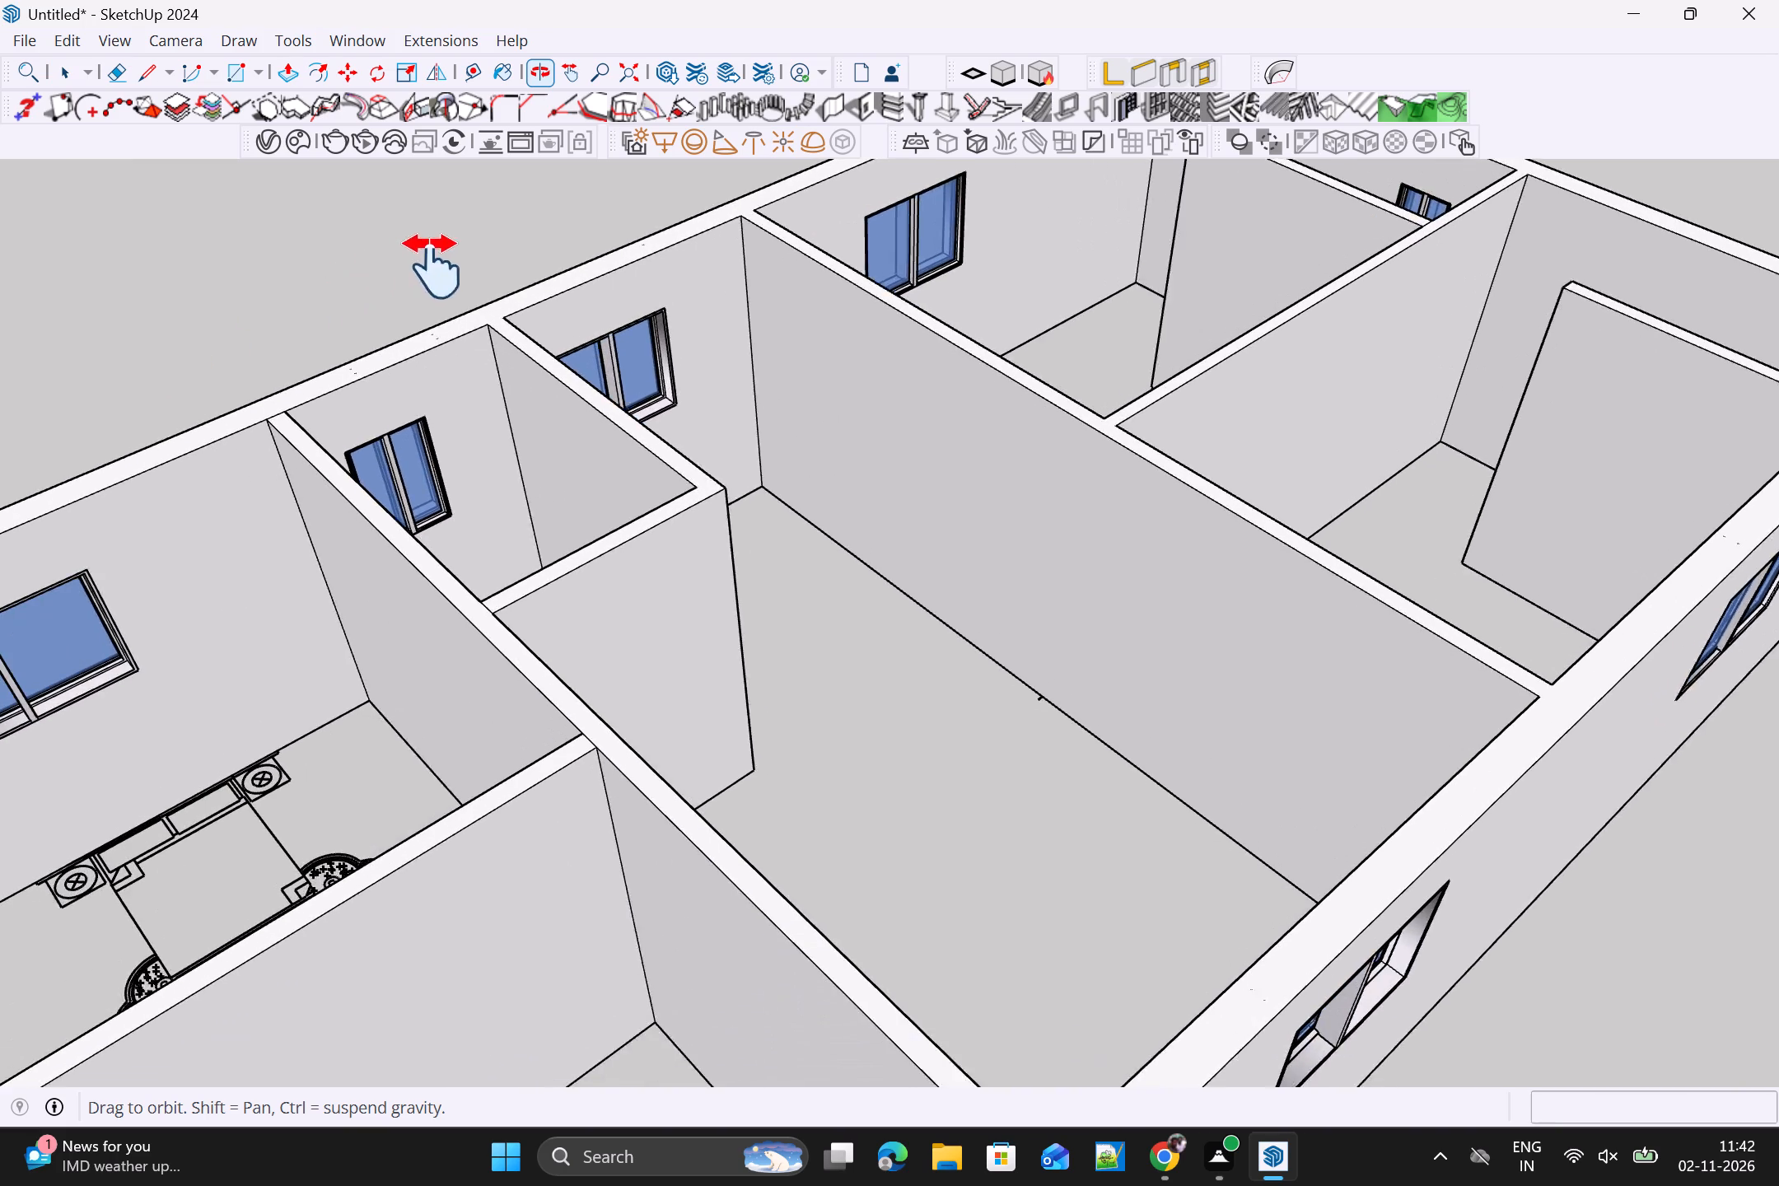
Inspect the windows and walls from both long sides and the front end of the model for leftover stray lines.
shift+middle_drag(343, 470, 708, 296)
shift+middle_drag(633, 707, 122, 717)
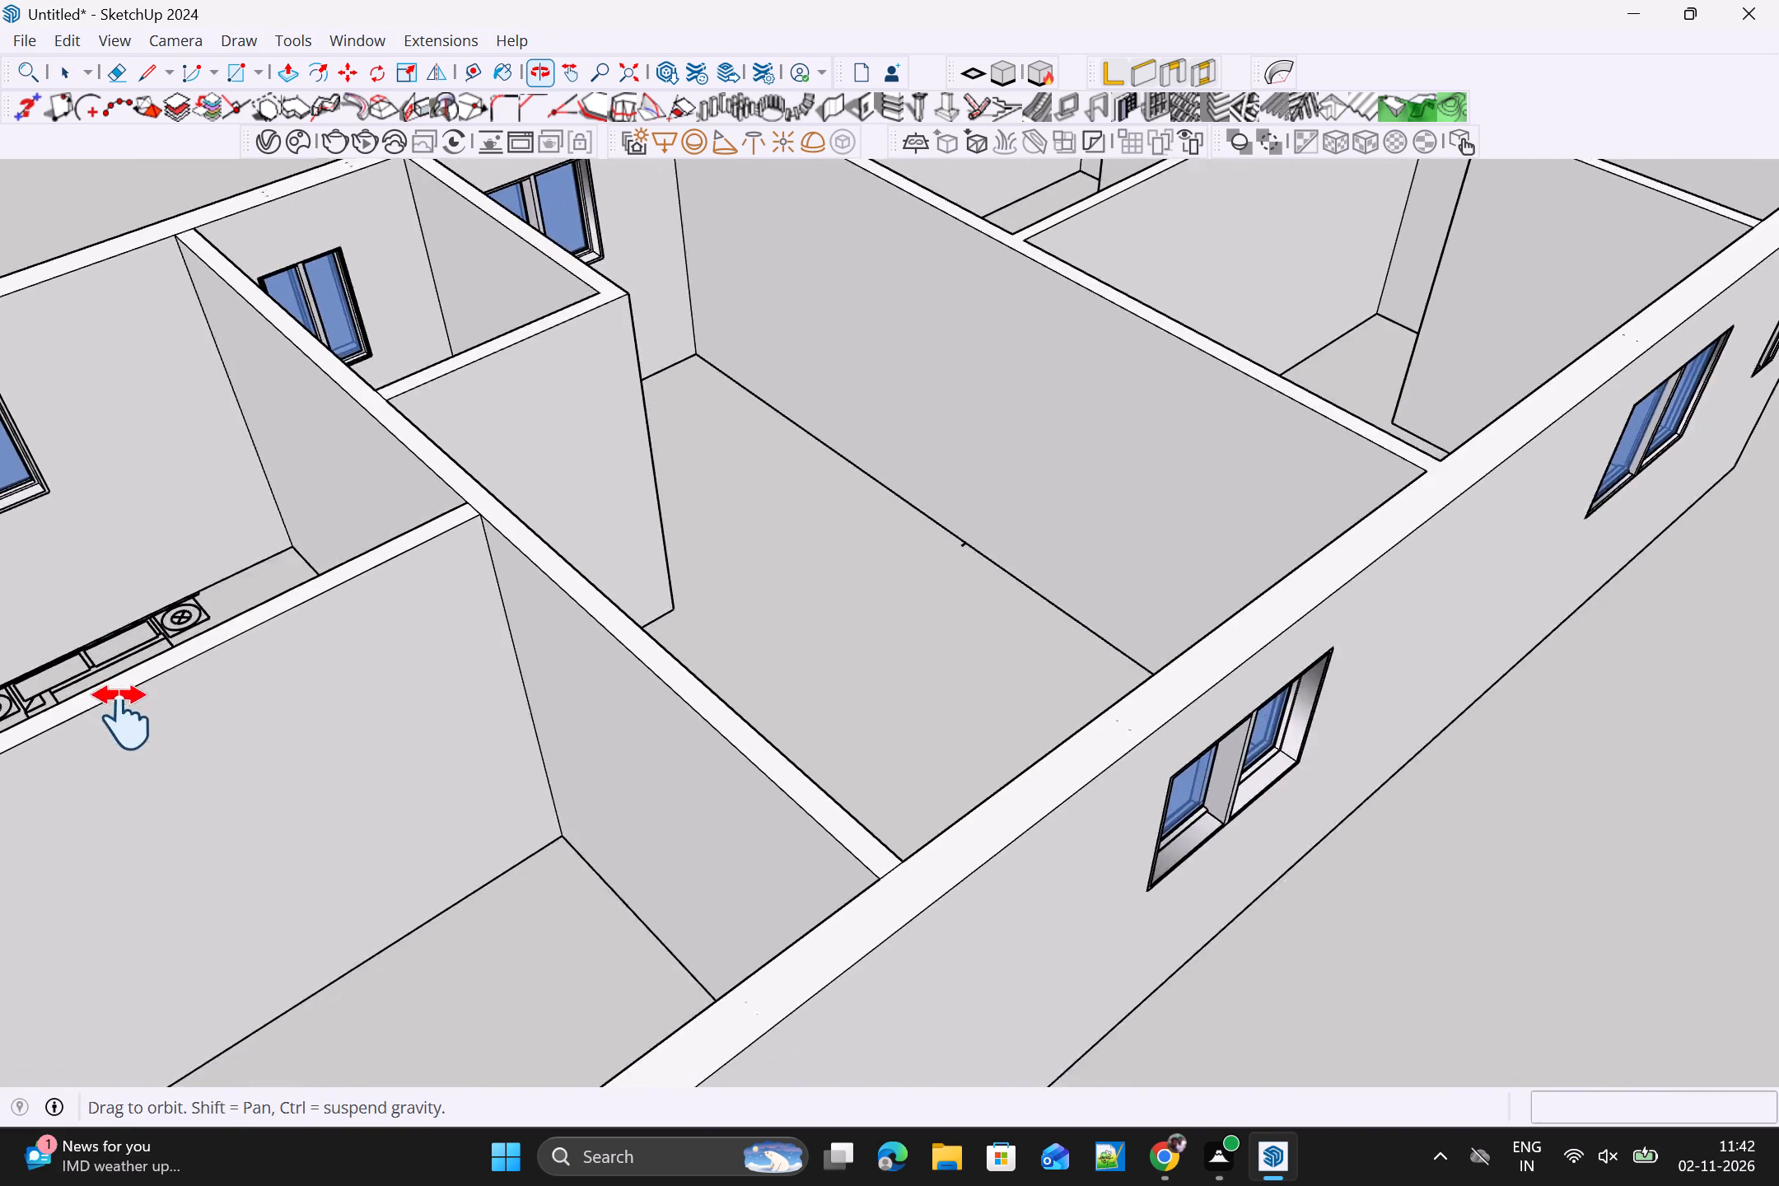
shift+middle_drag(122, 717, 587, 478)
middle_drag(1752, 899, 870, 966)
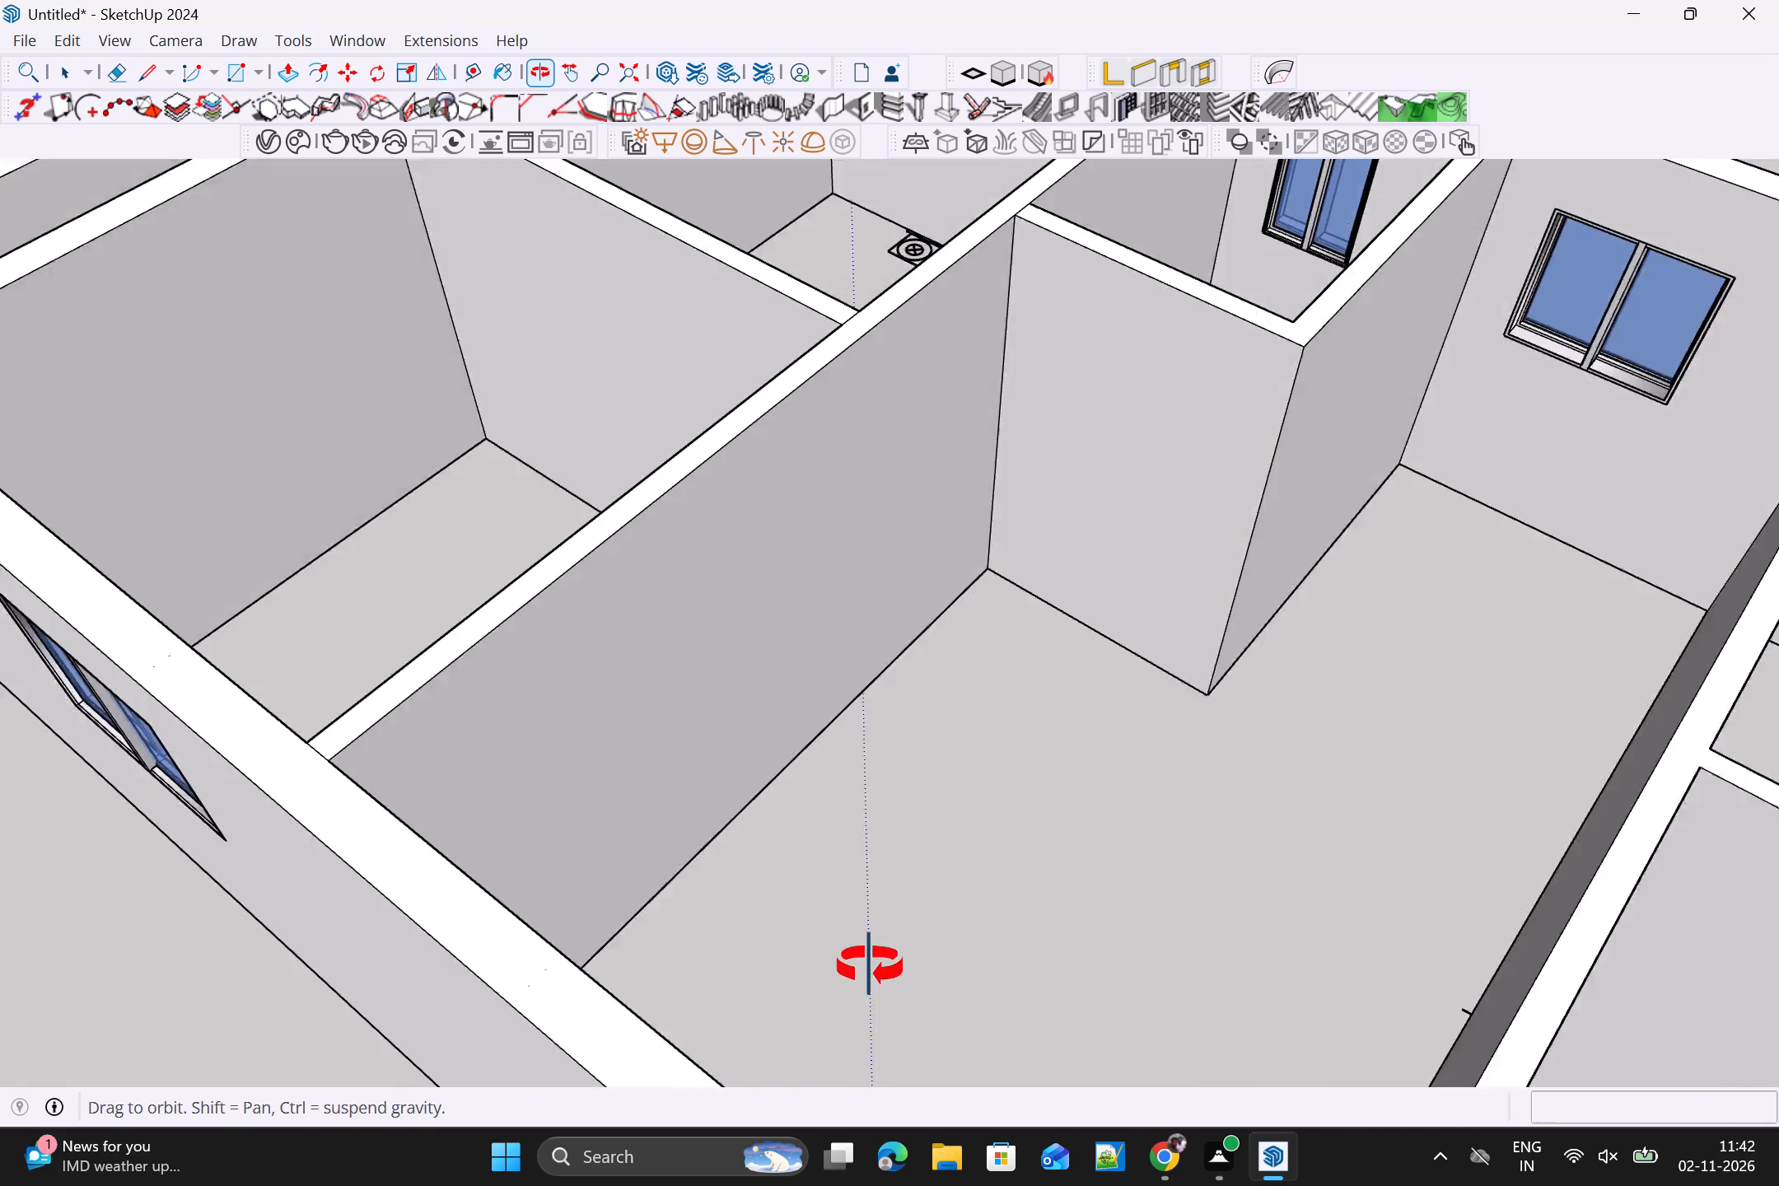
middle_drag(870, 966, 1436, 637)
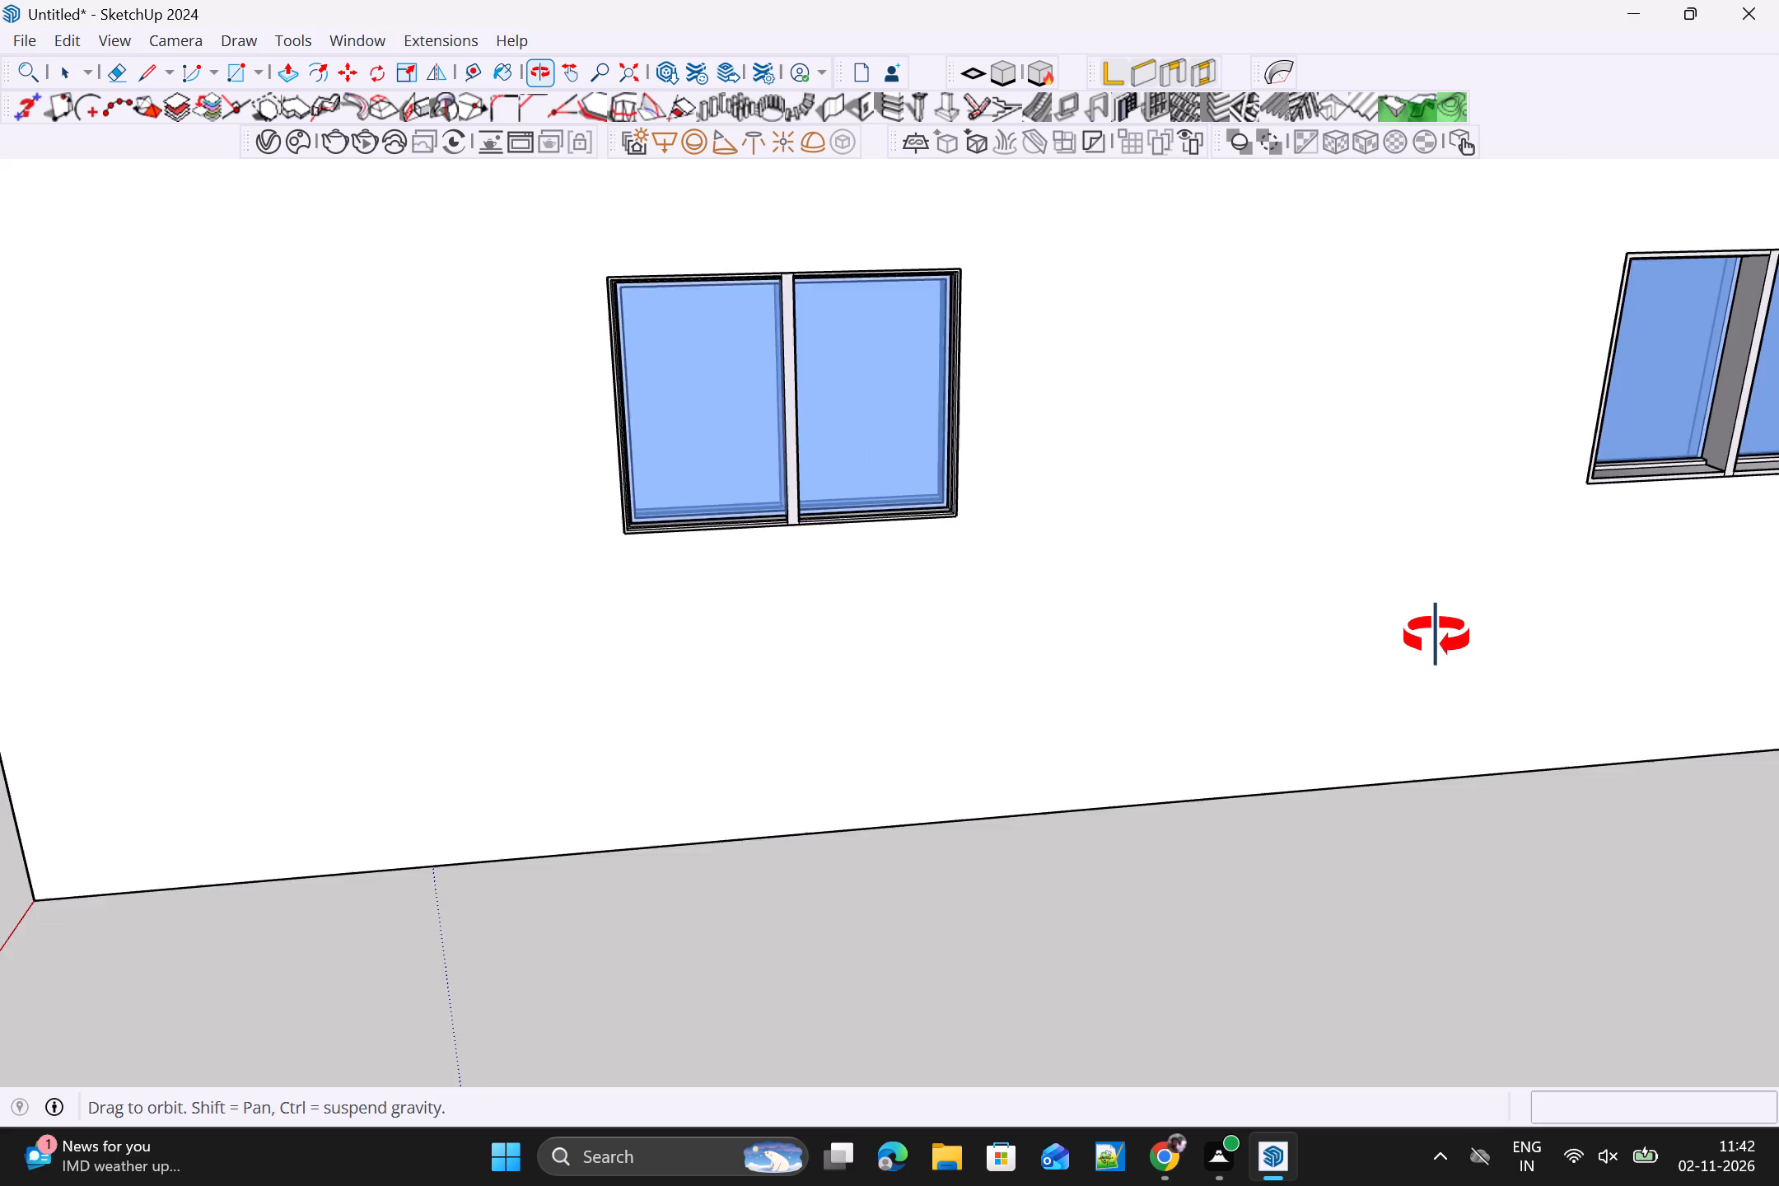
middle_drag(1436, 637, 1778, 893)
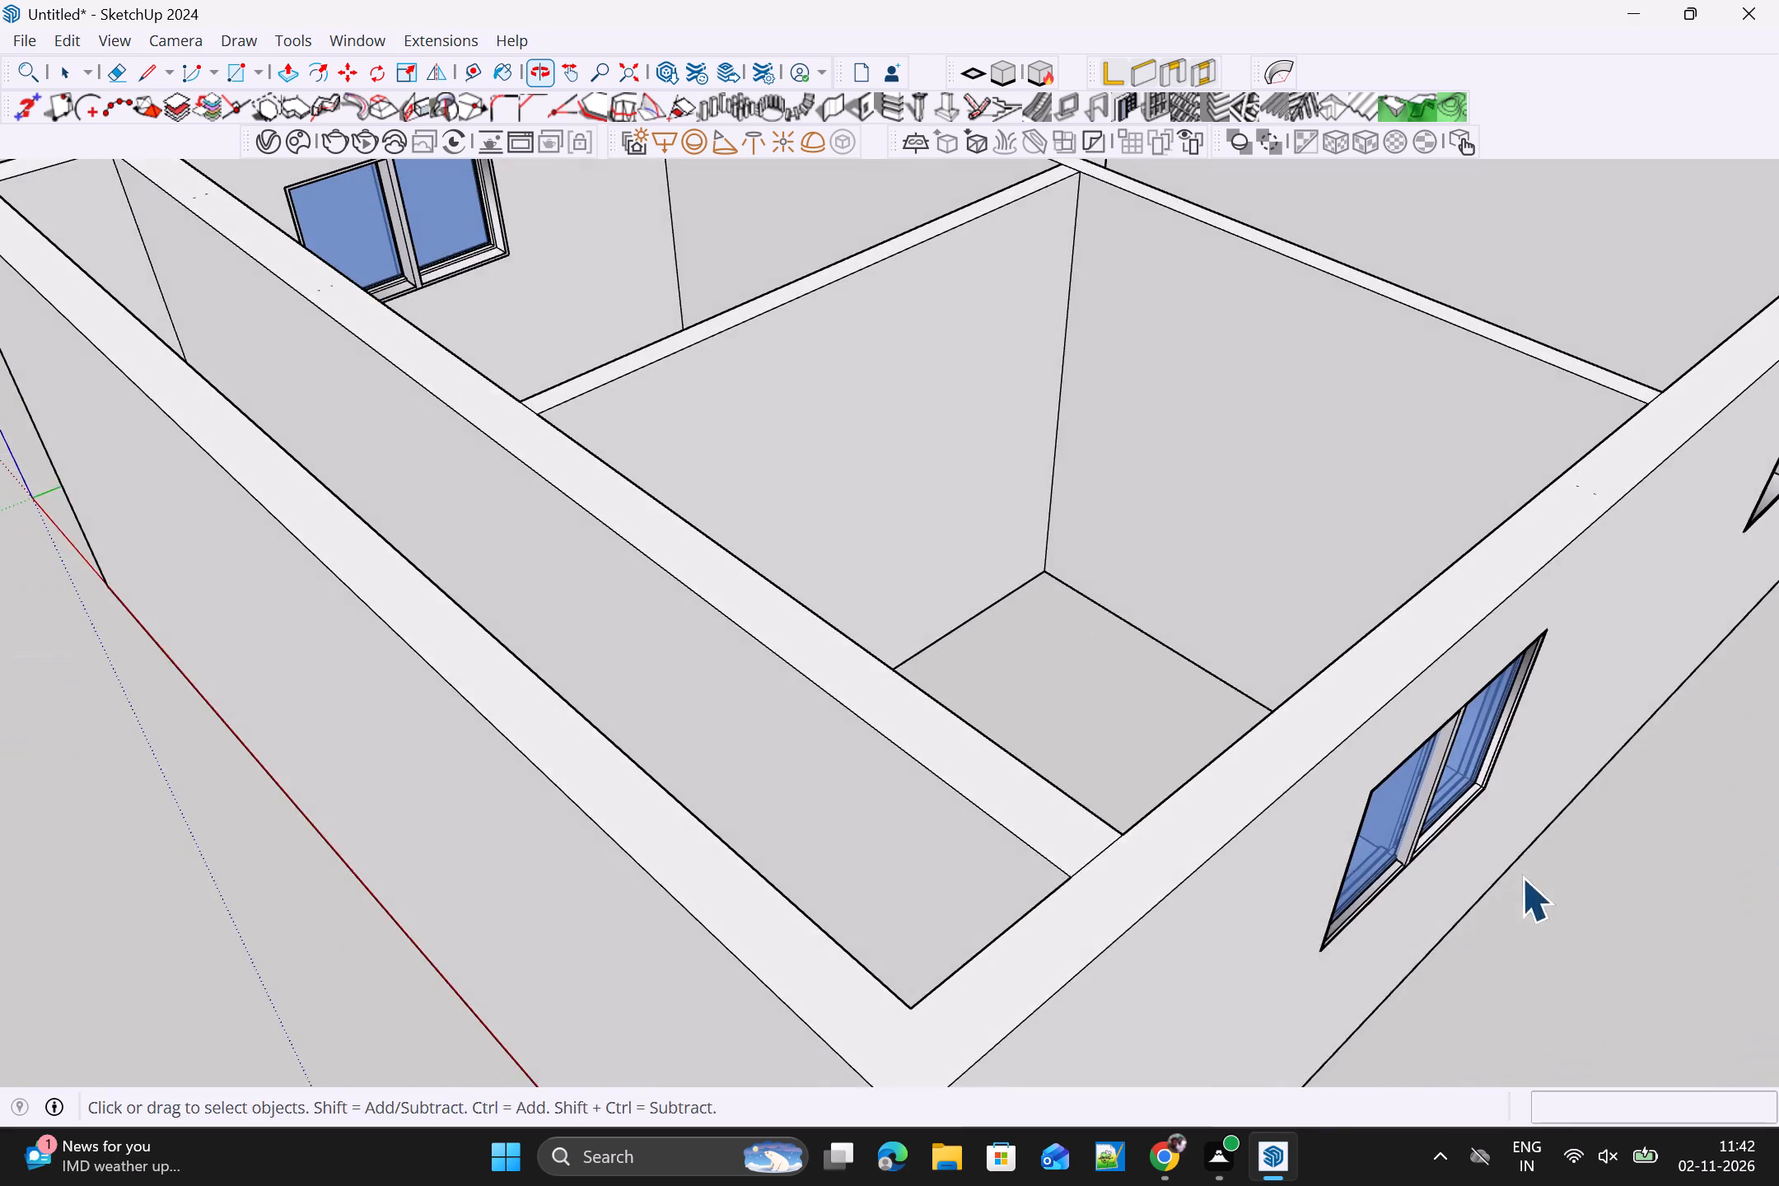
middle_drag(782, 801, 1205, 921)
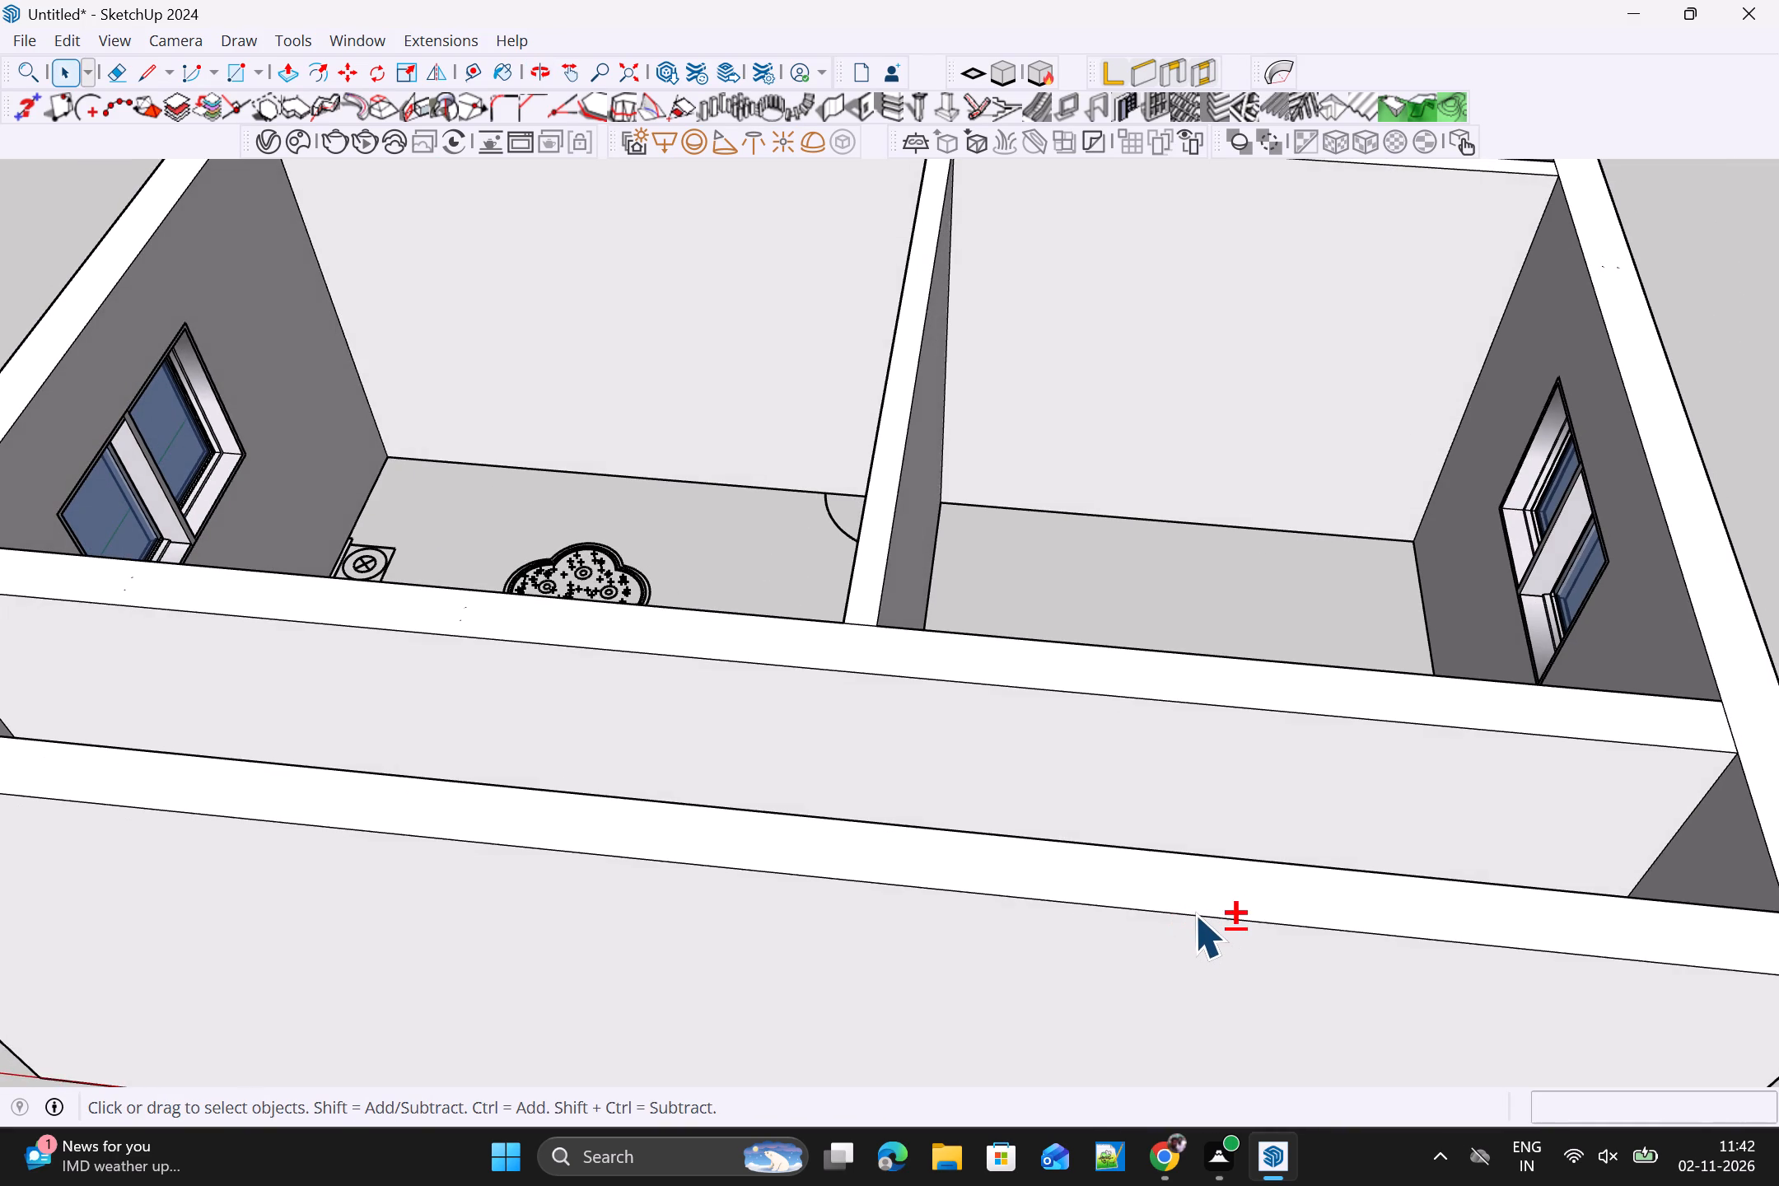
shift+middle_drag(1194, 914, 680, 749)
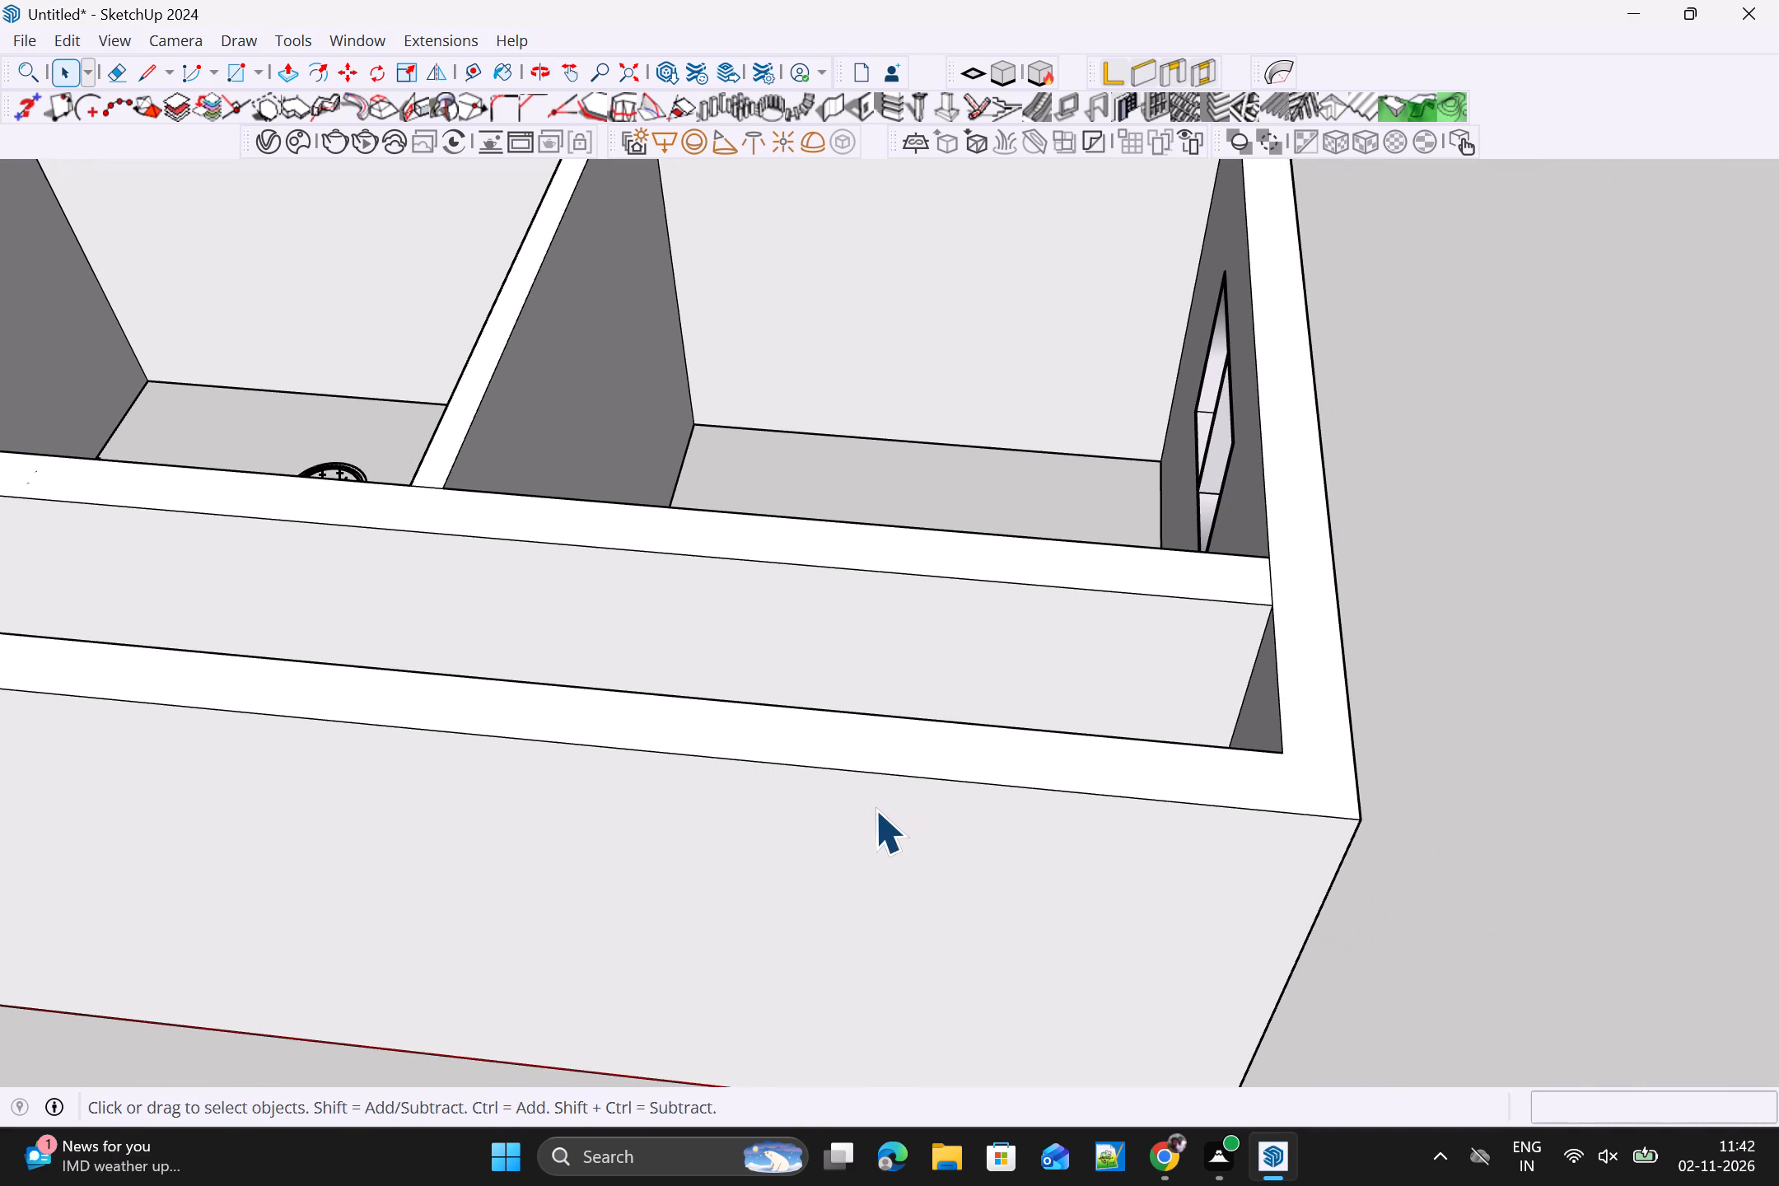
Draw a short line across the front wall's top at each end, from the inner corner to the outer edge.
key(l)
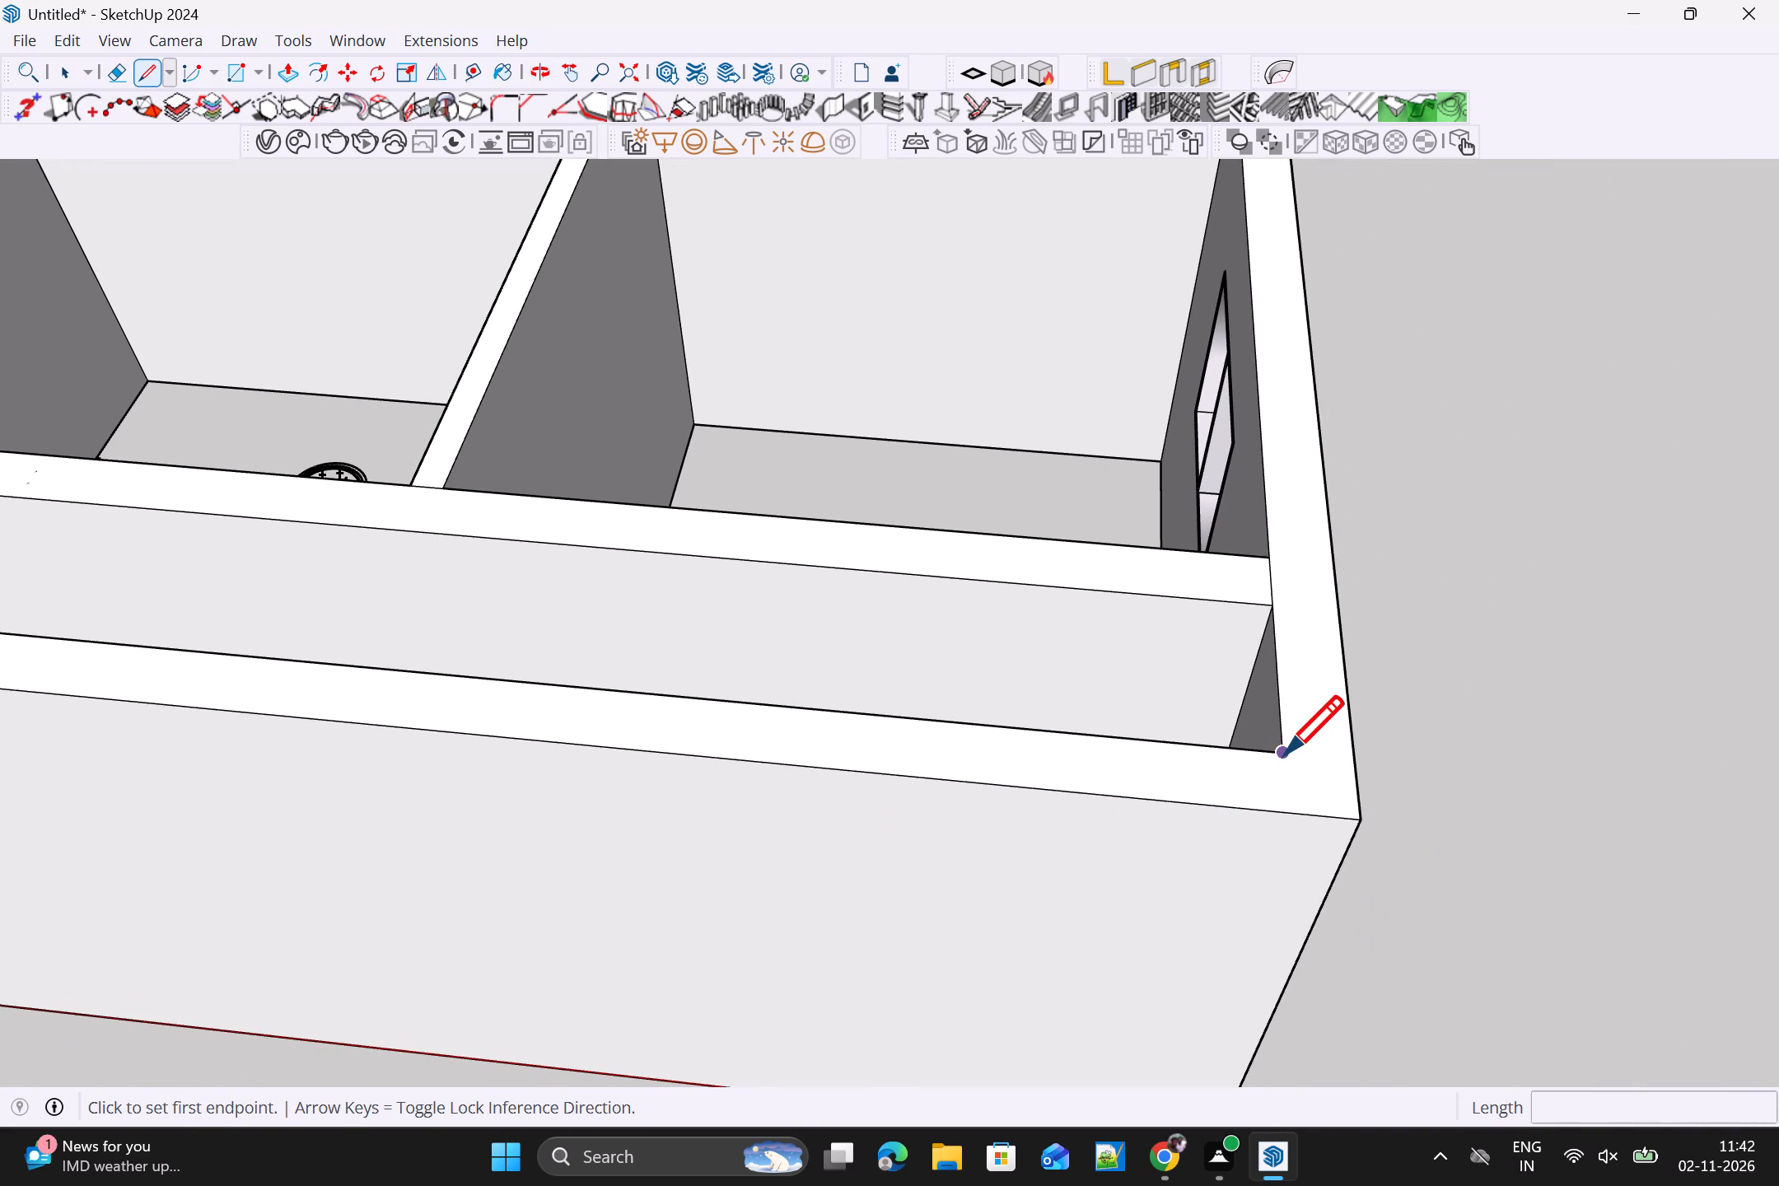
click(1285, 757)
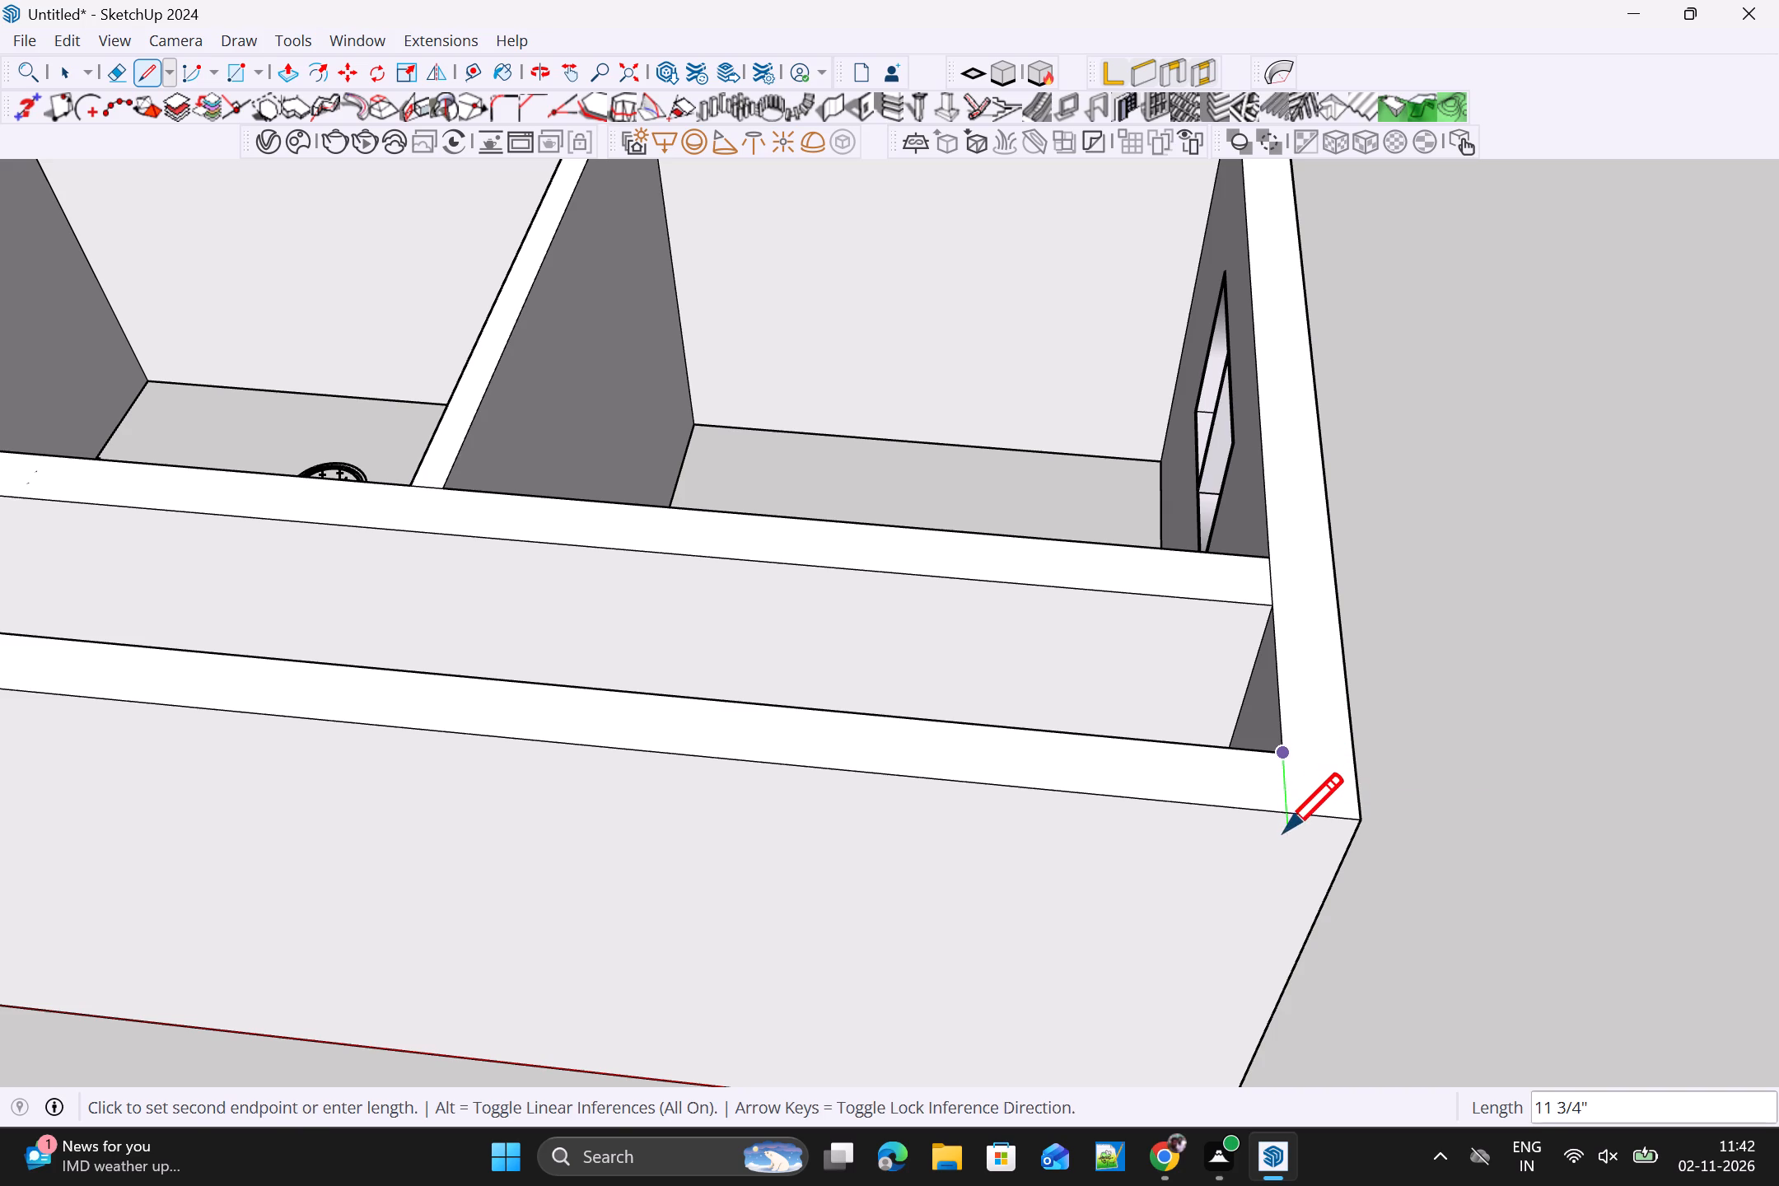
click(1284, 824)
scroll(1280, 829, down, 10)
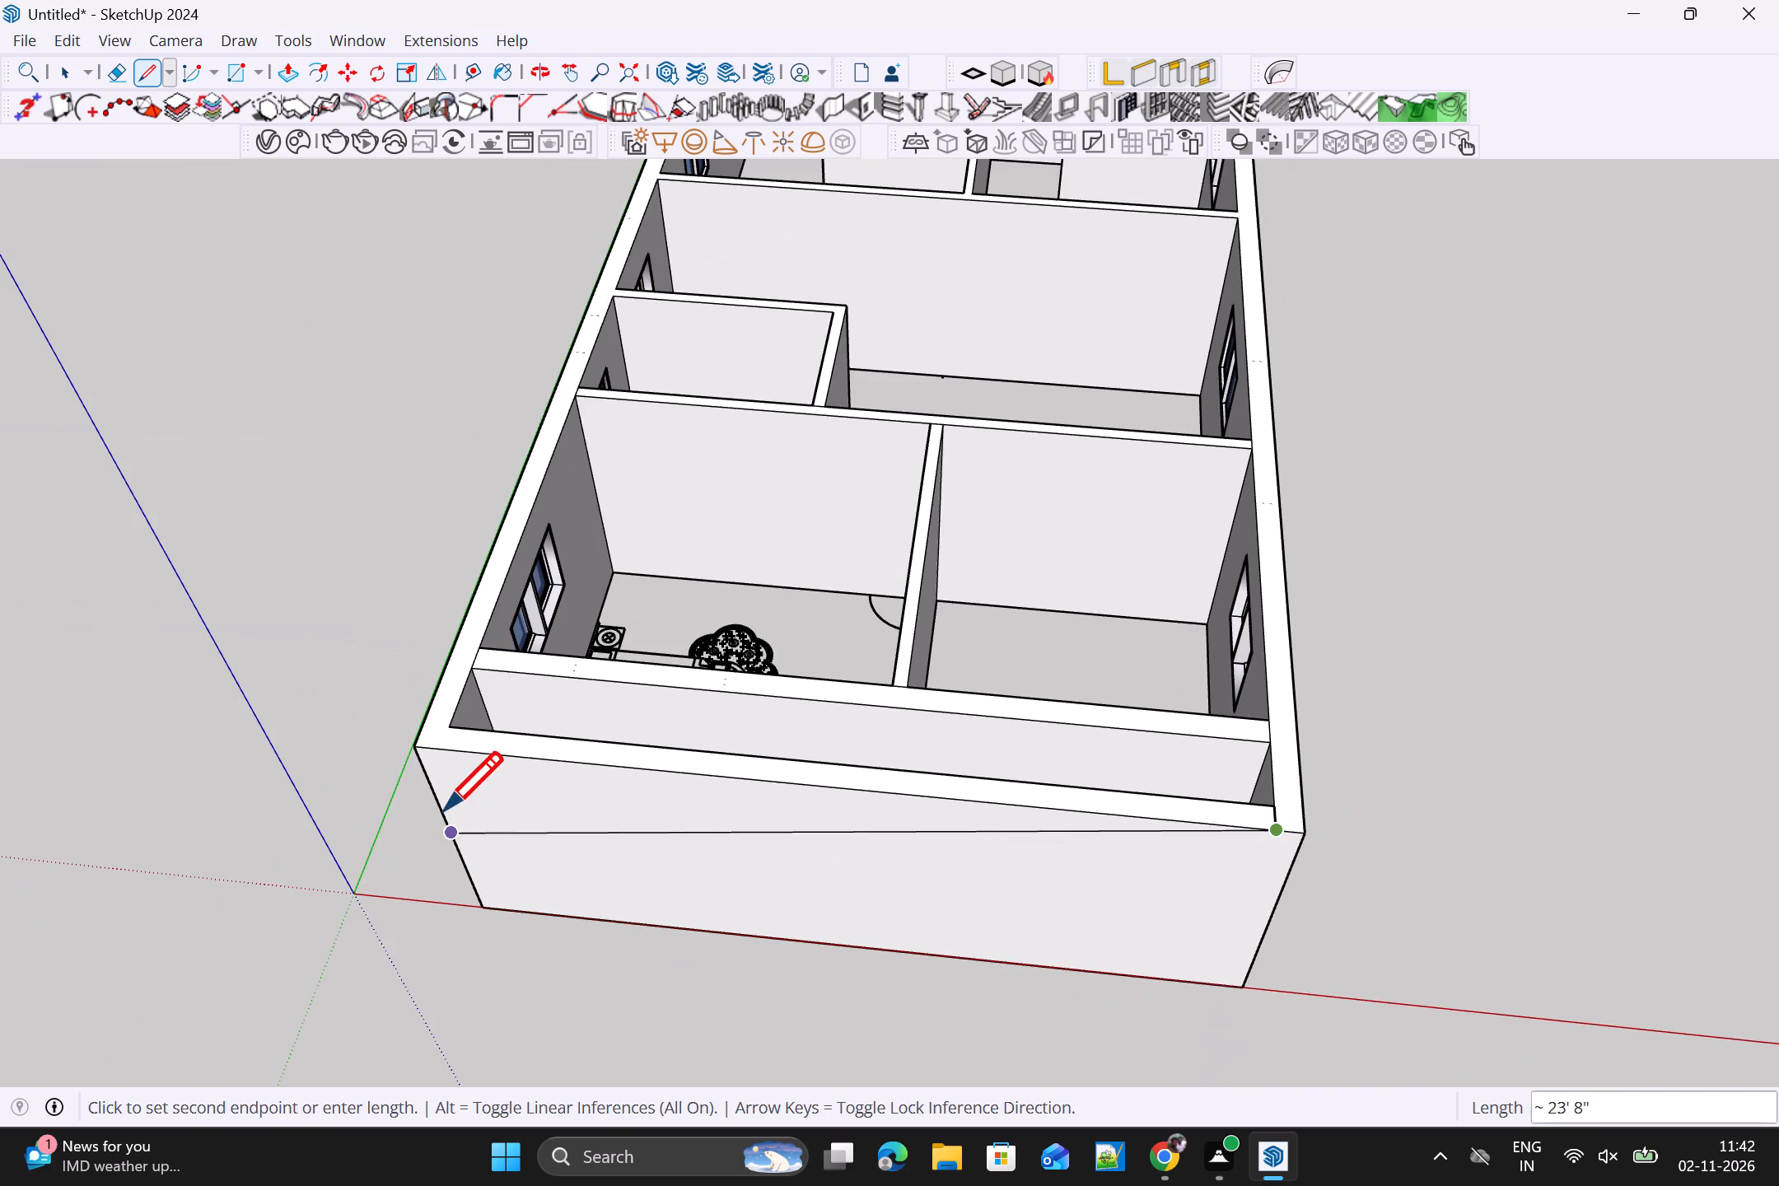
key(space)
key(space)
key(l)
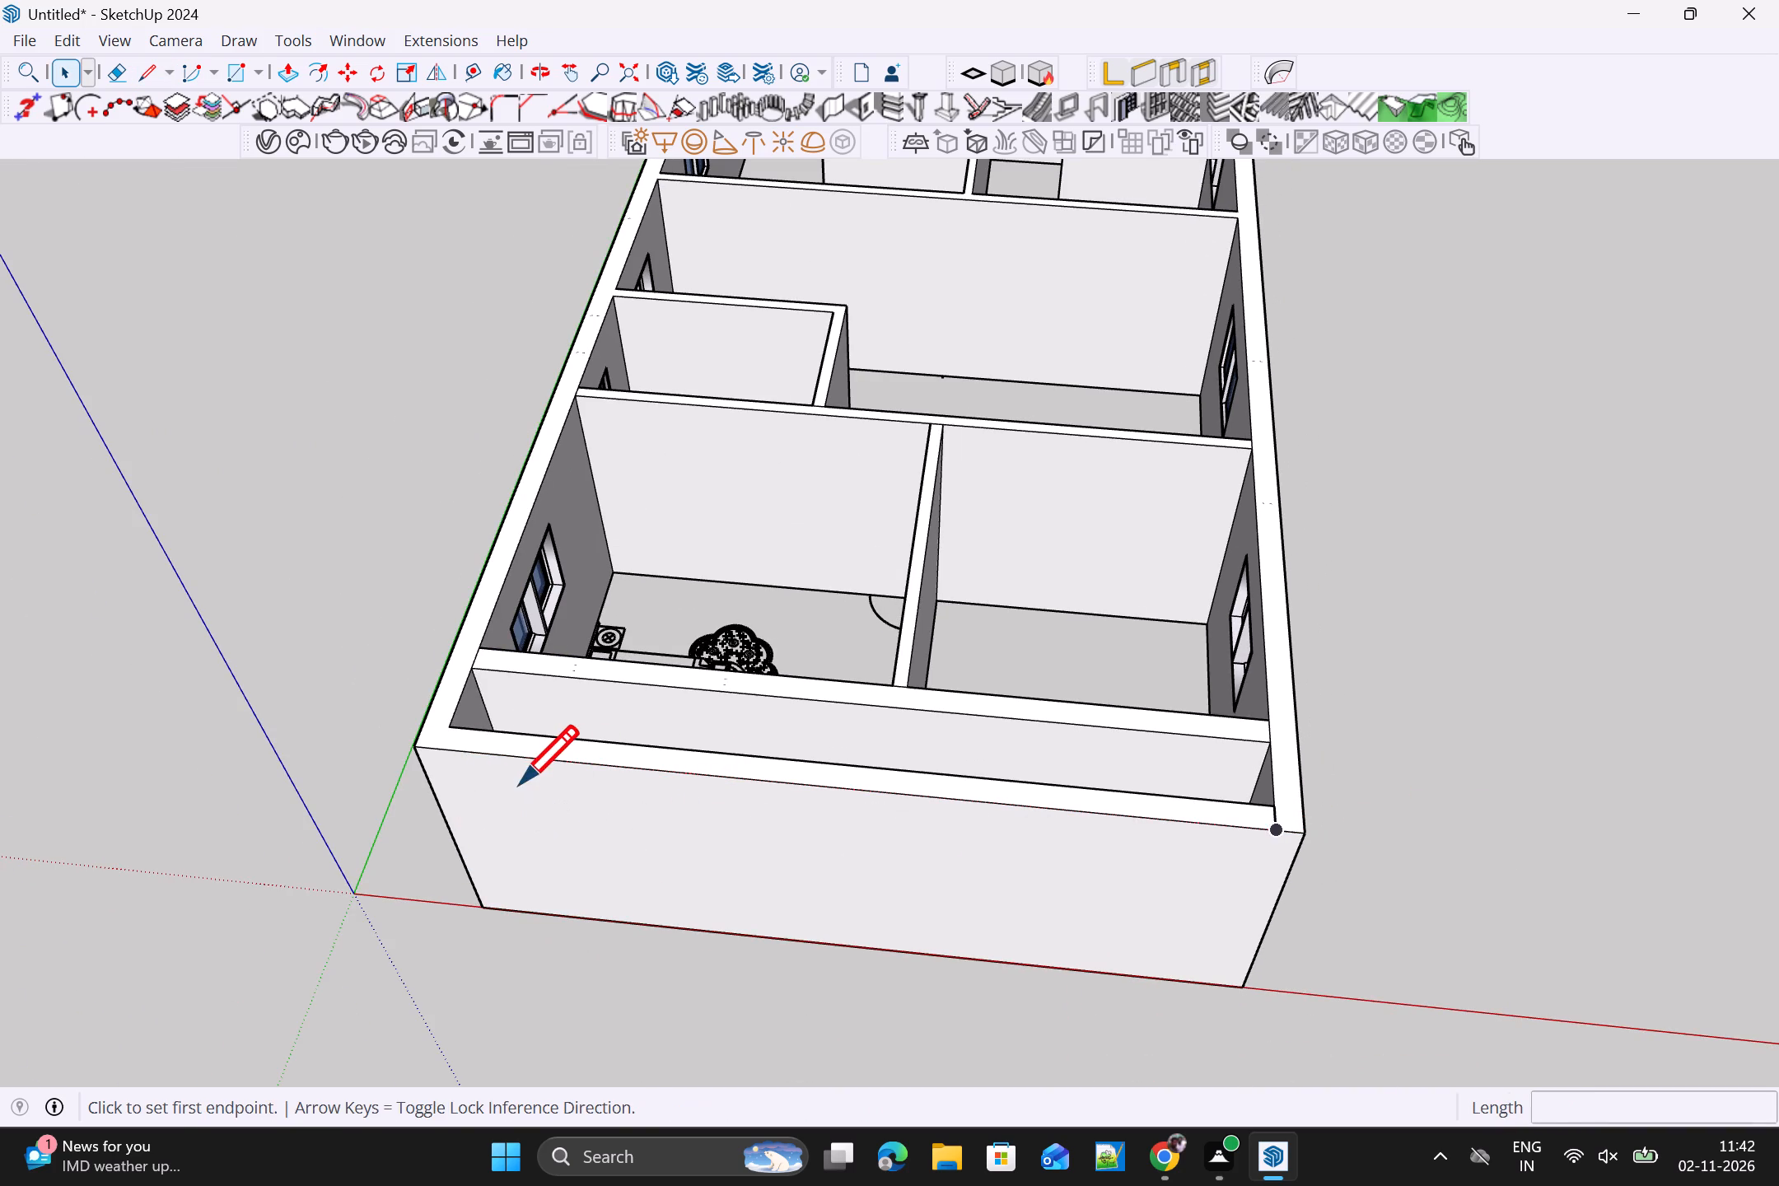
scroll(440, 719, up, 3)
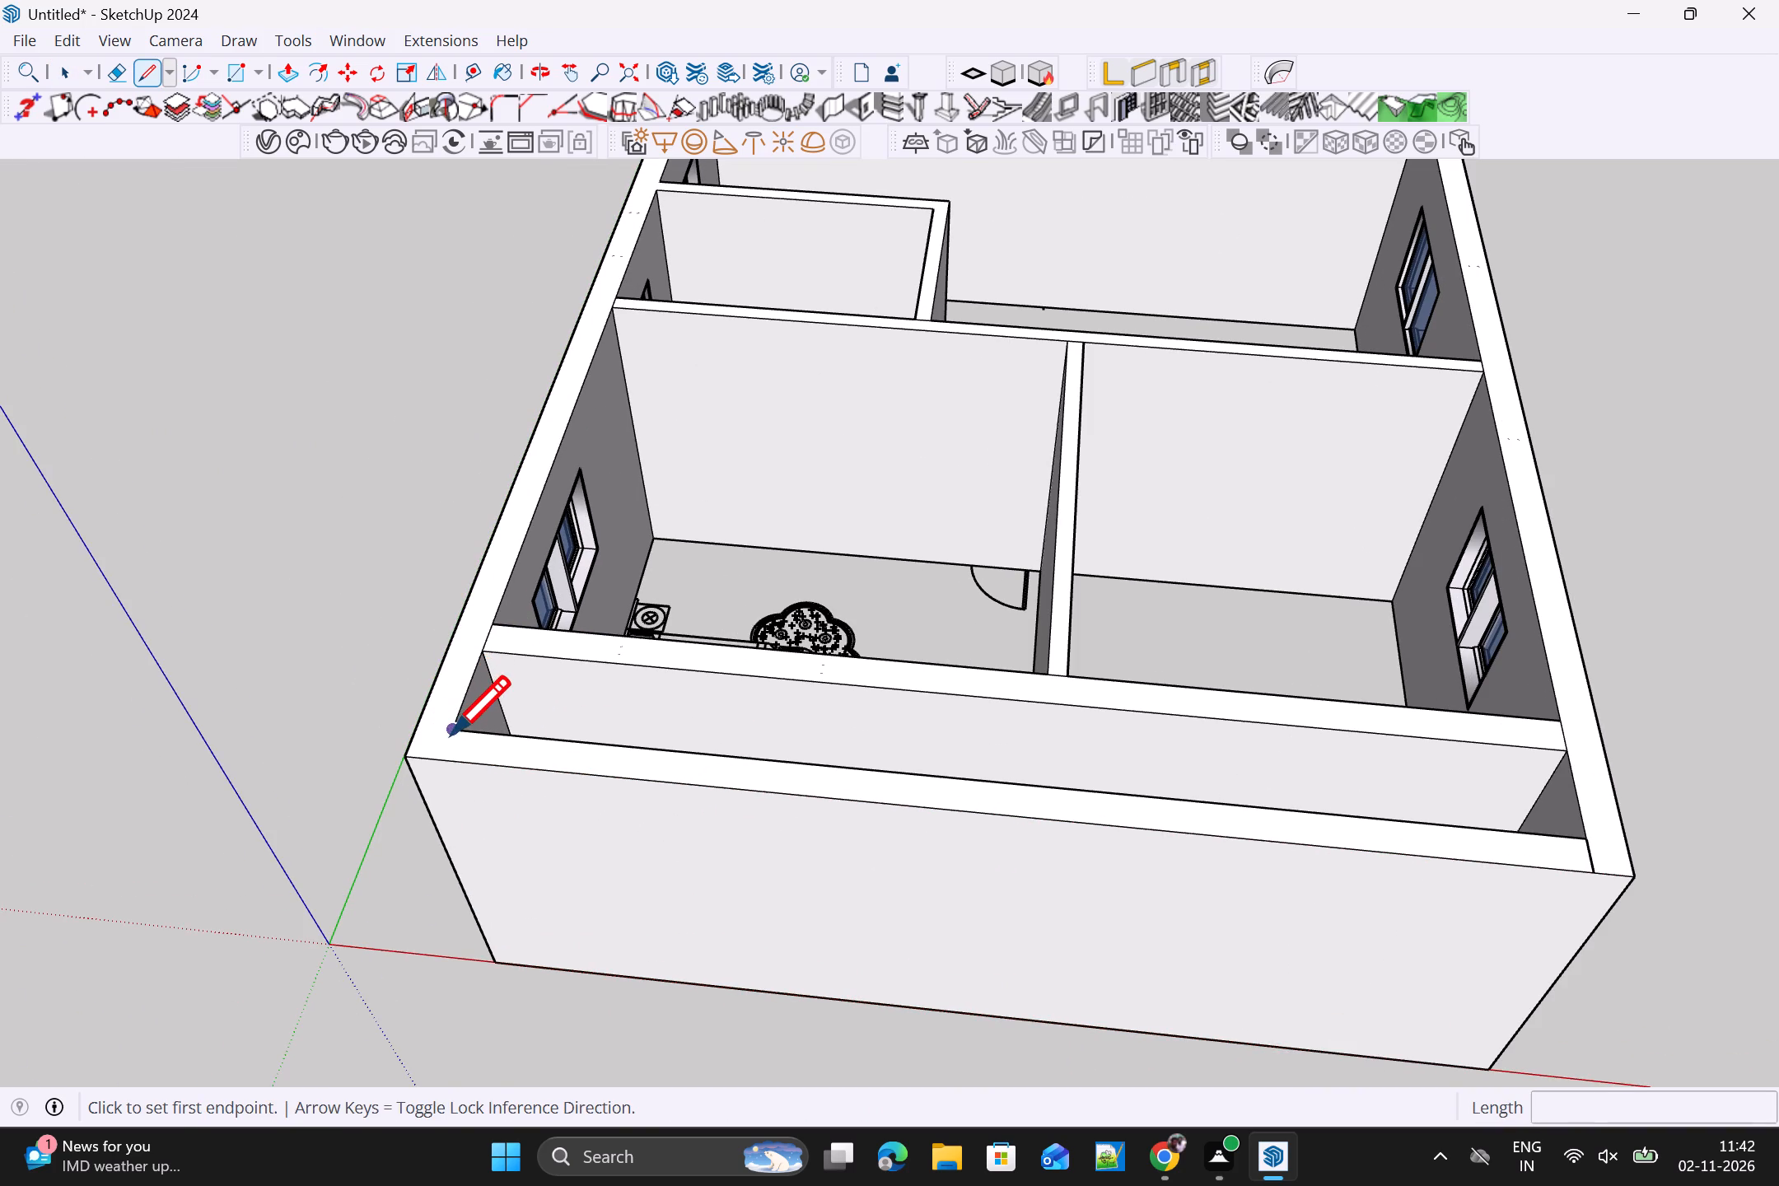
click(451, 735)
click(440, 760)
key(space)
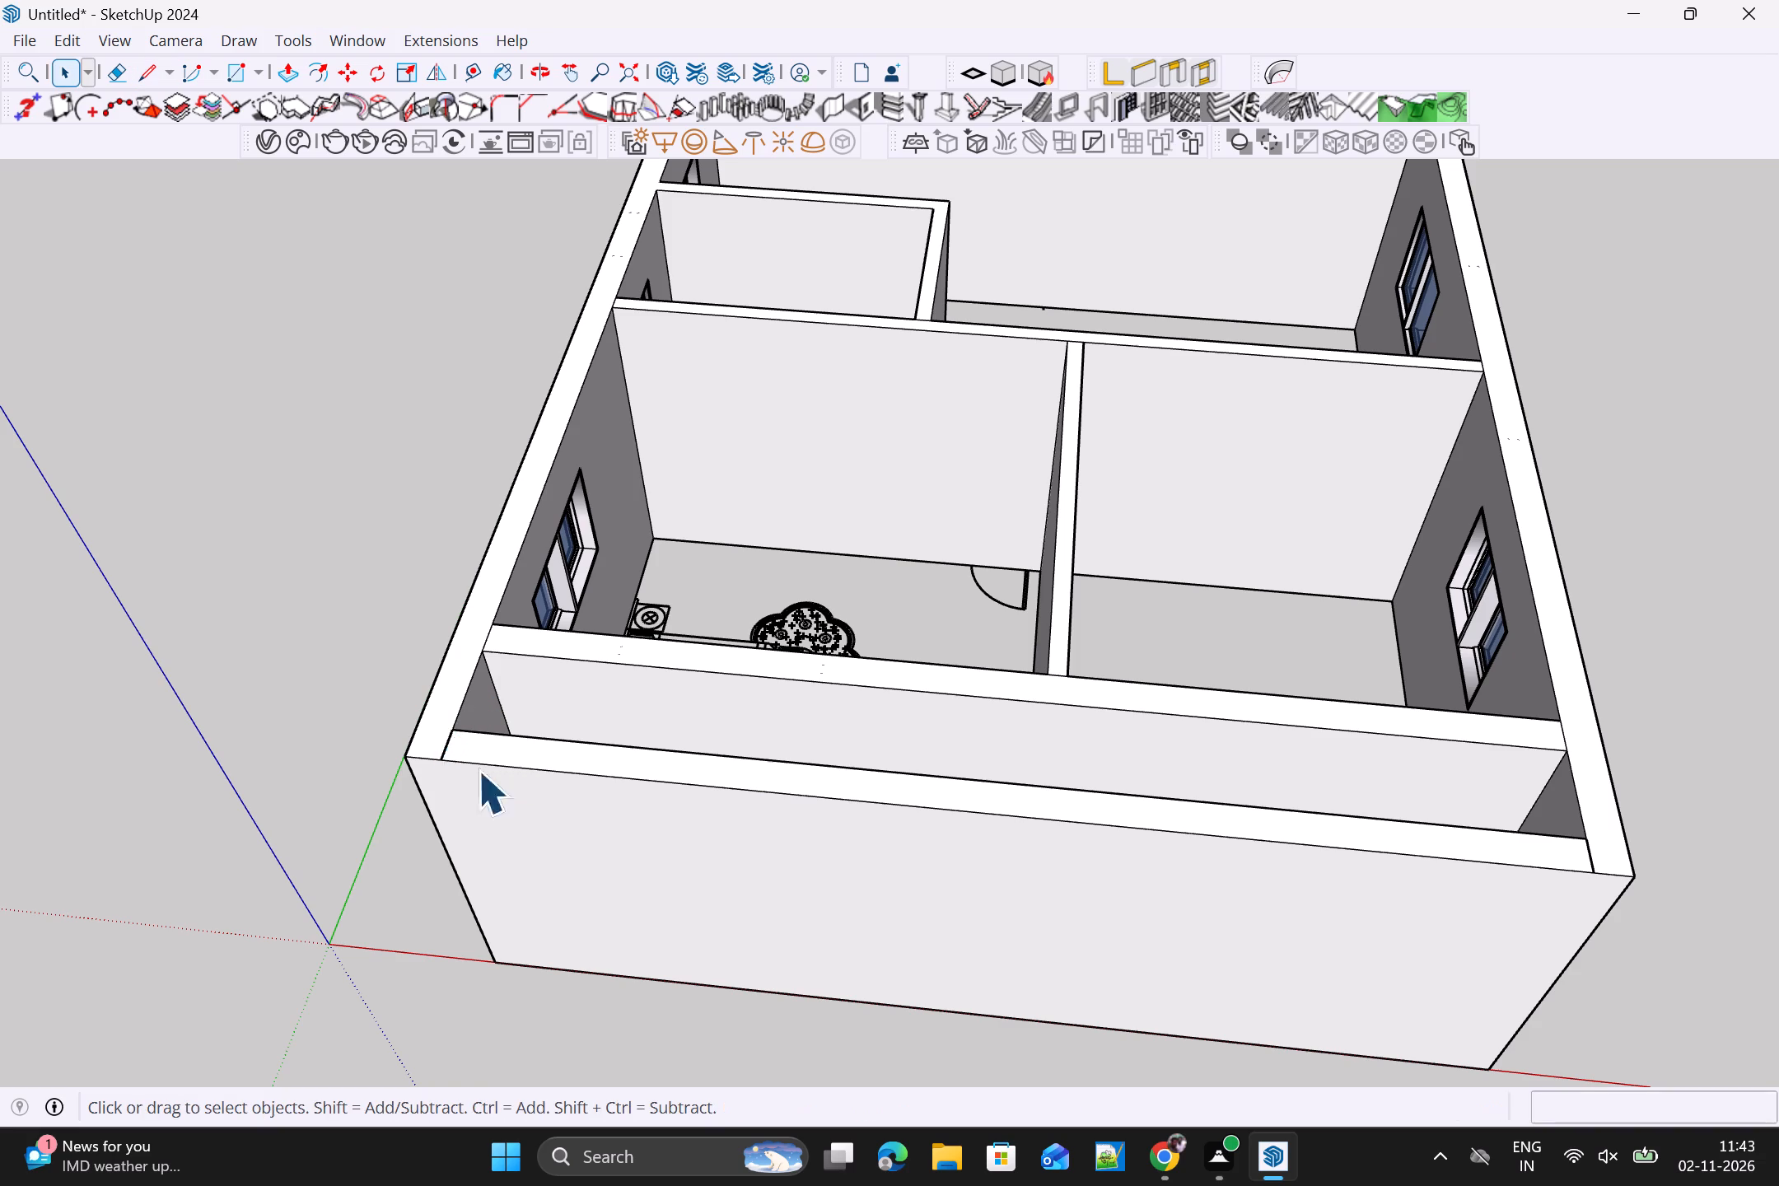
Draw two vertical lines about 8' 10 5/16" long down the front wall's outer face, from the short top lines to the base.
scroll(503, 787, down, 4)
middle_drag(592, 813, 577, 720)
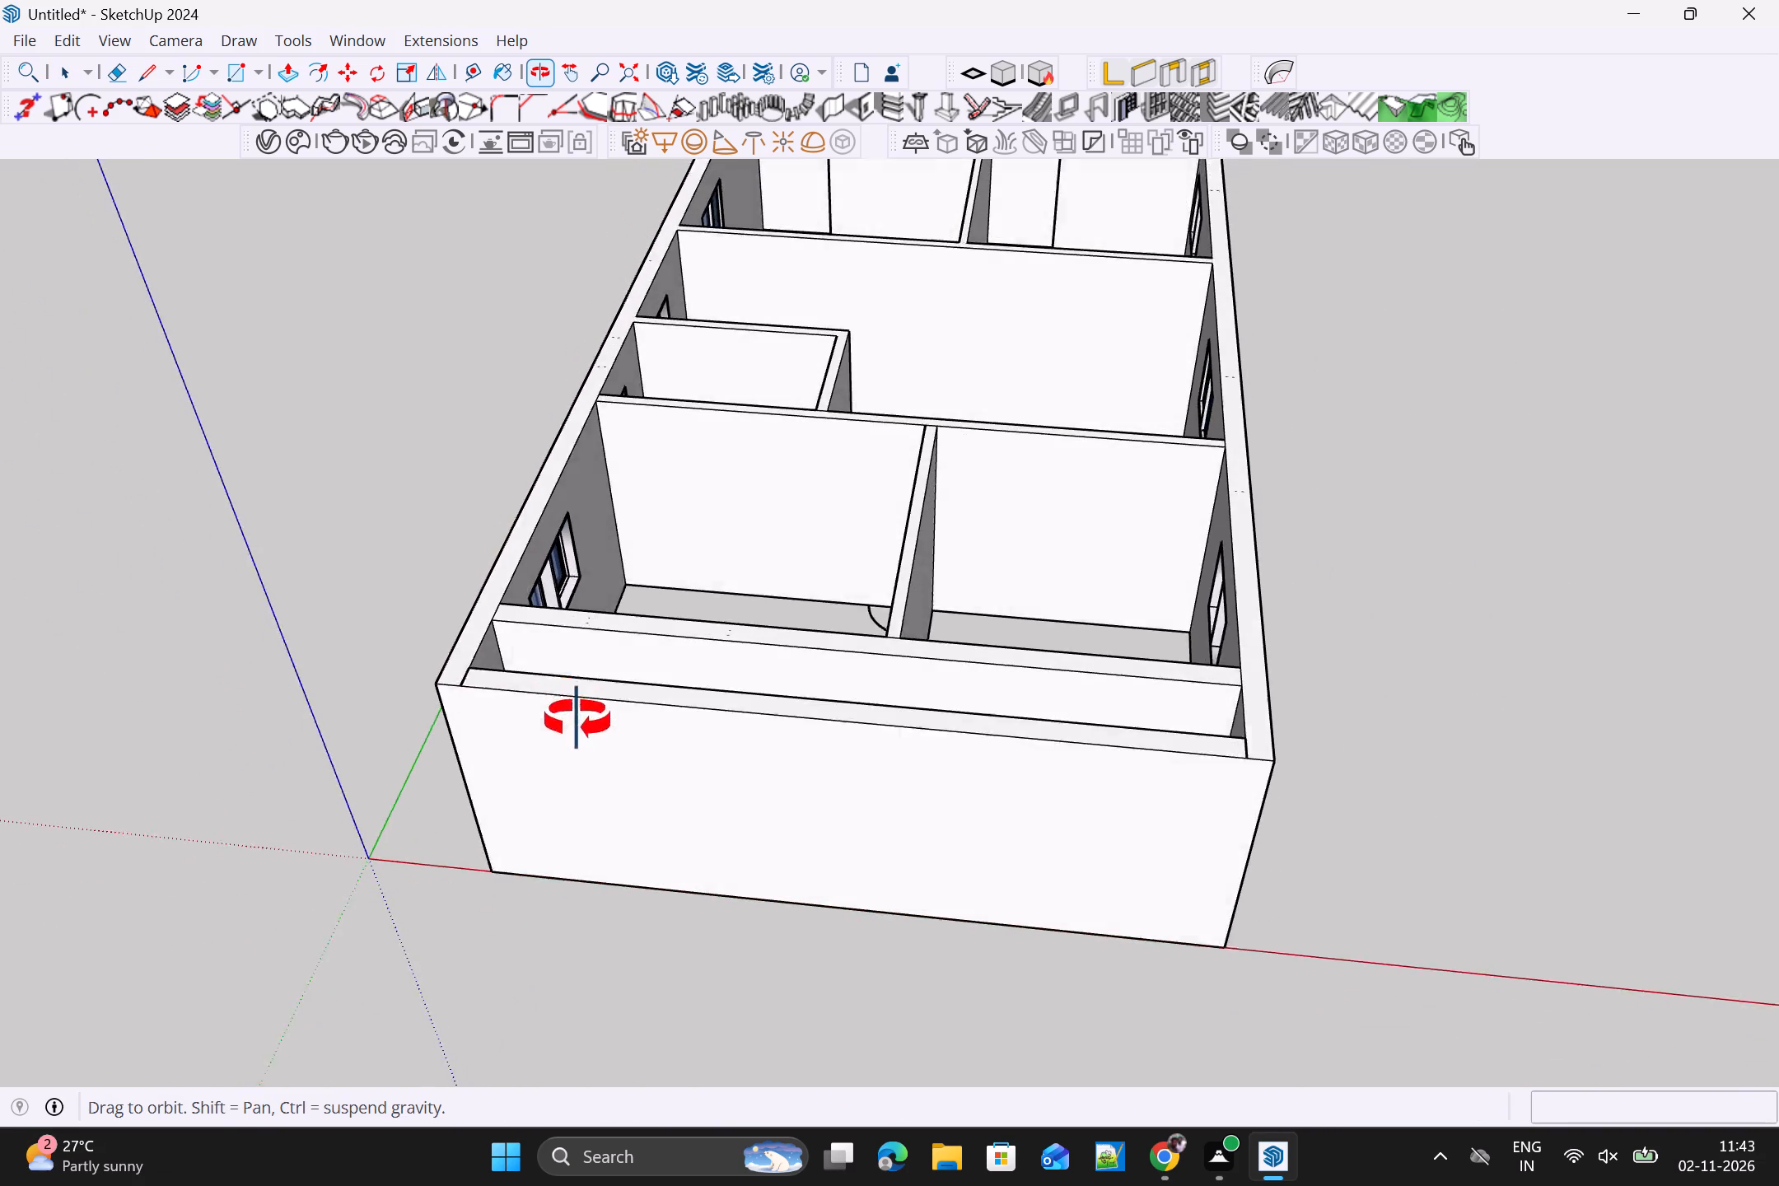
middle_drag(577, 720, 565, 678)
key(l)
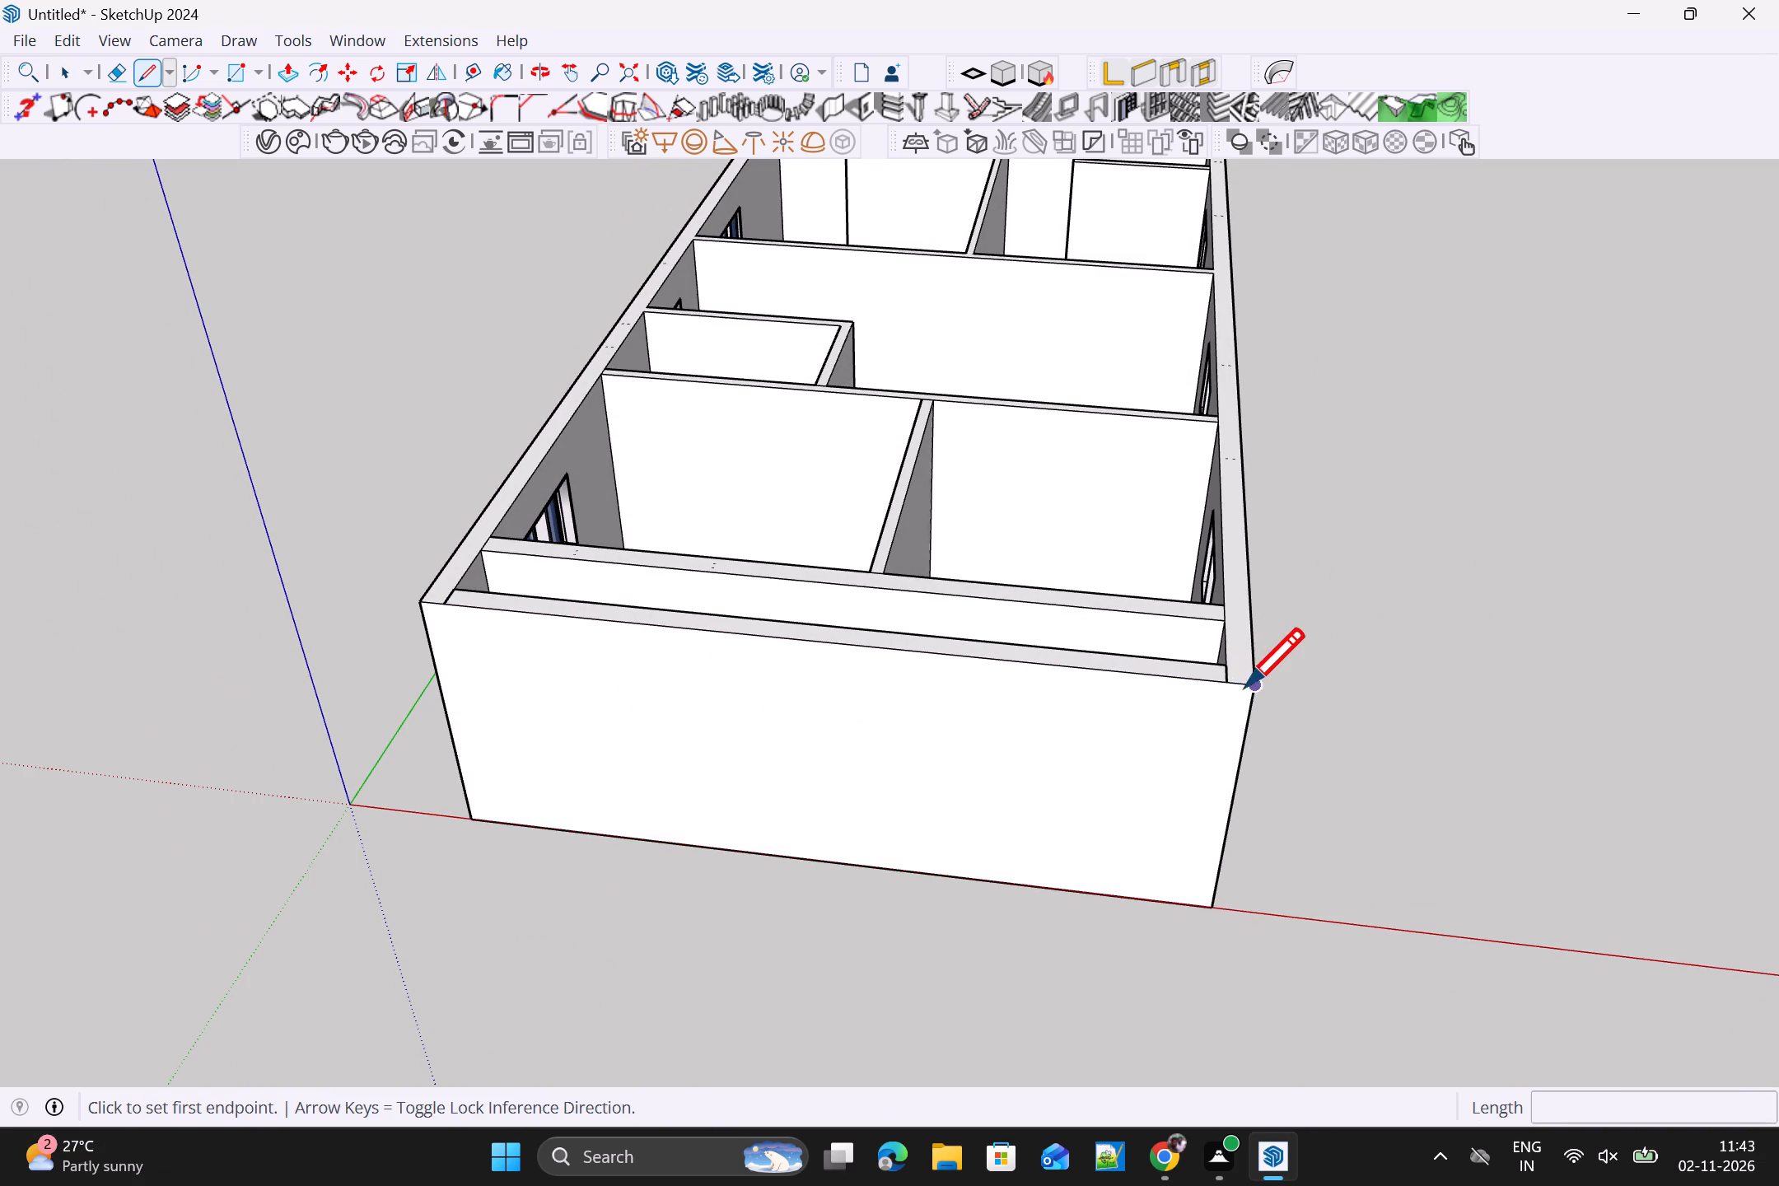
click(1230, 686)
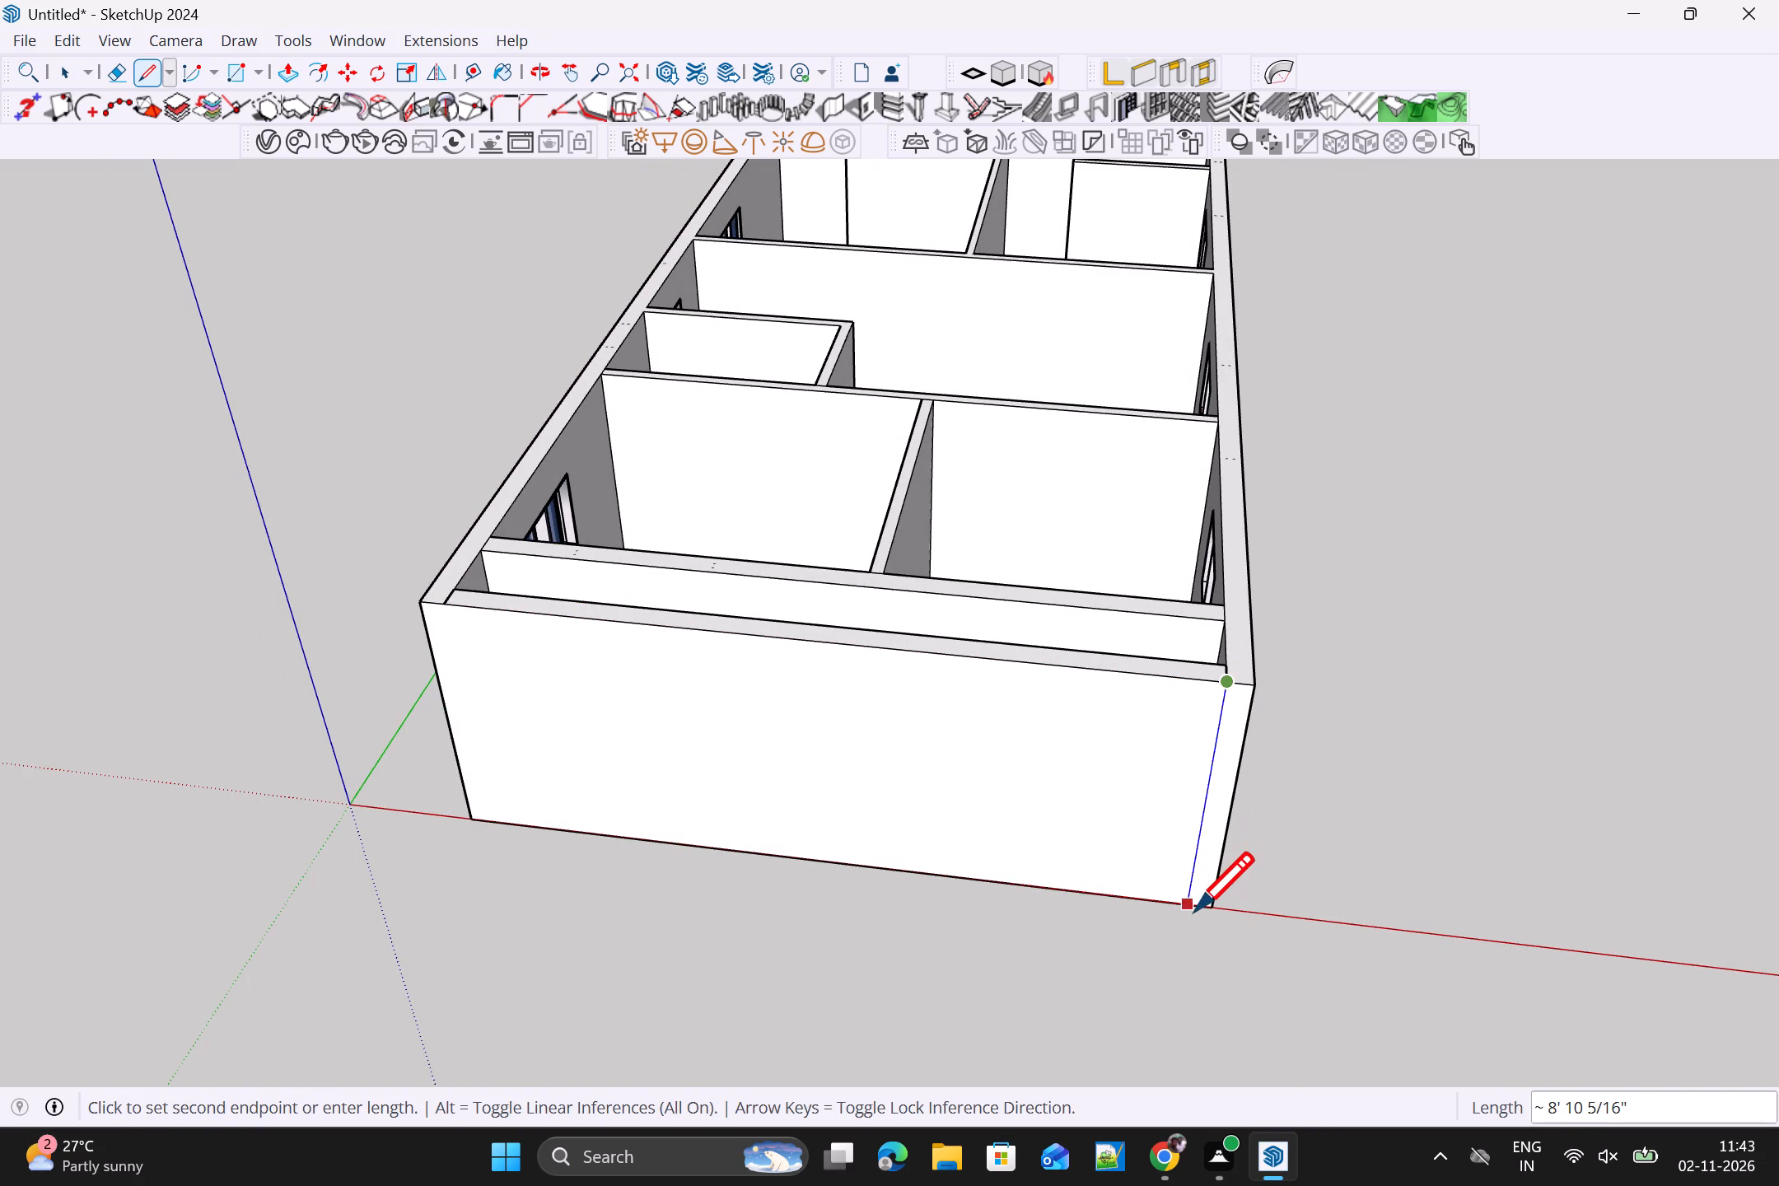
click(1195, 911)
key(space)
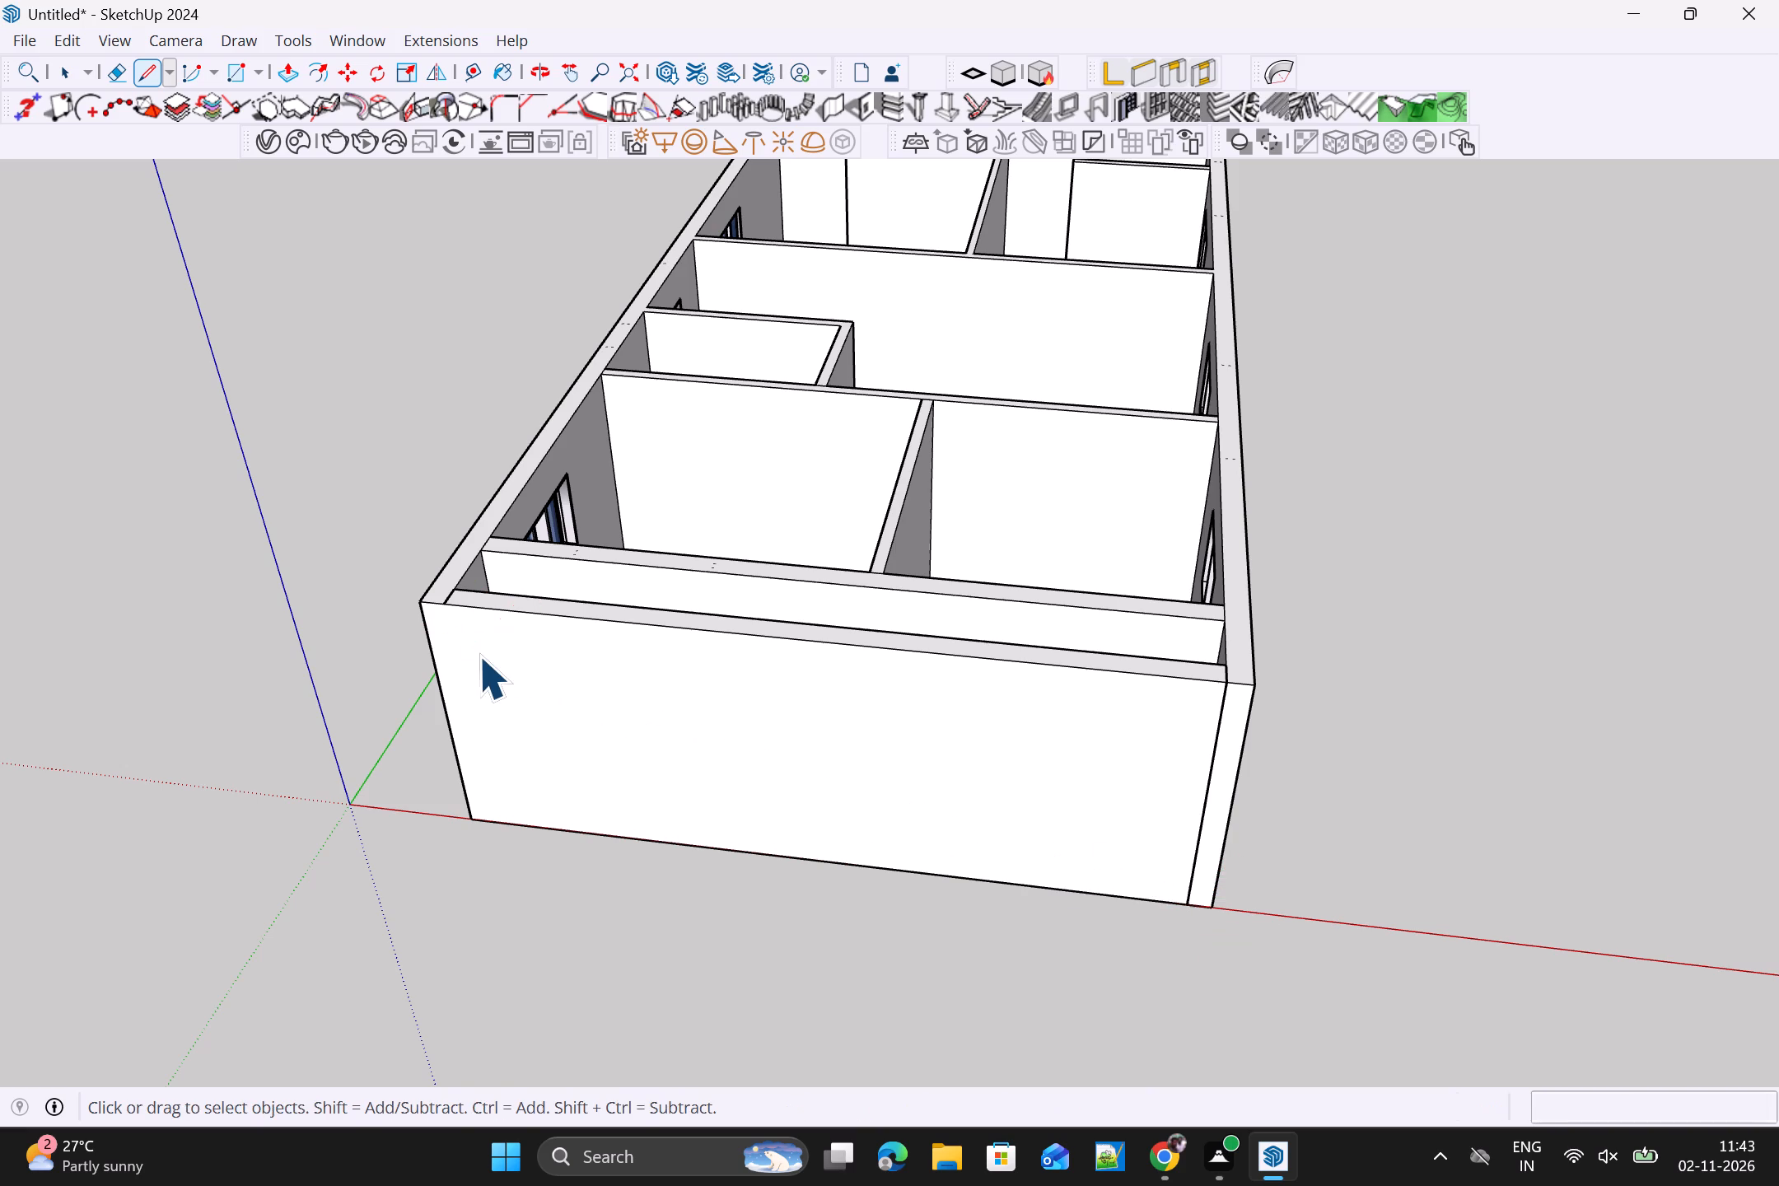
key(l)
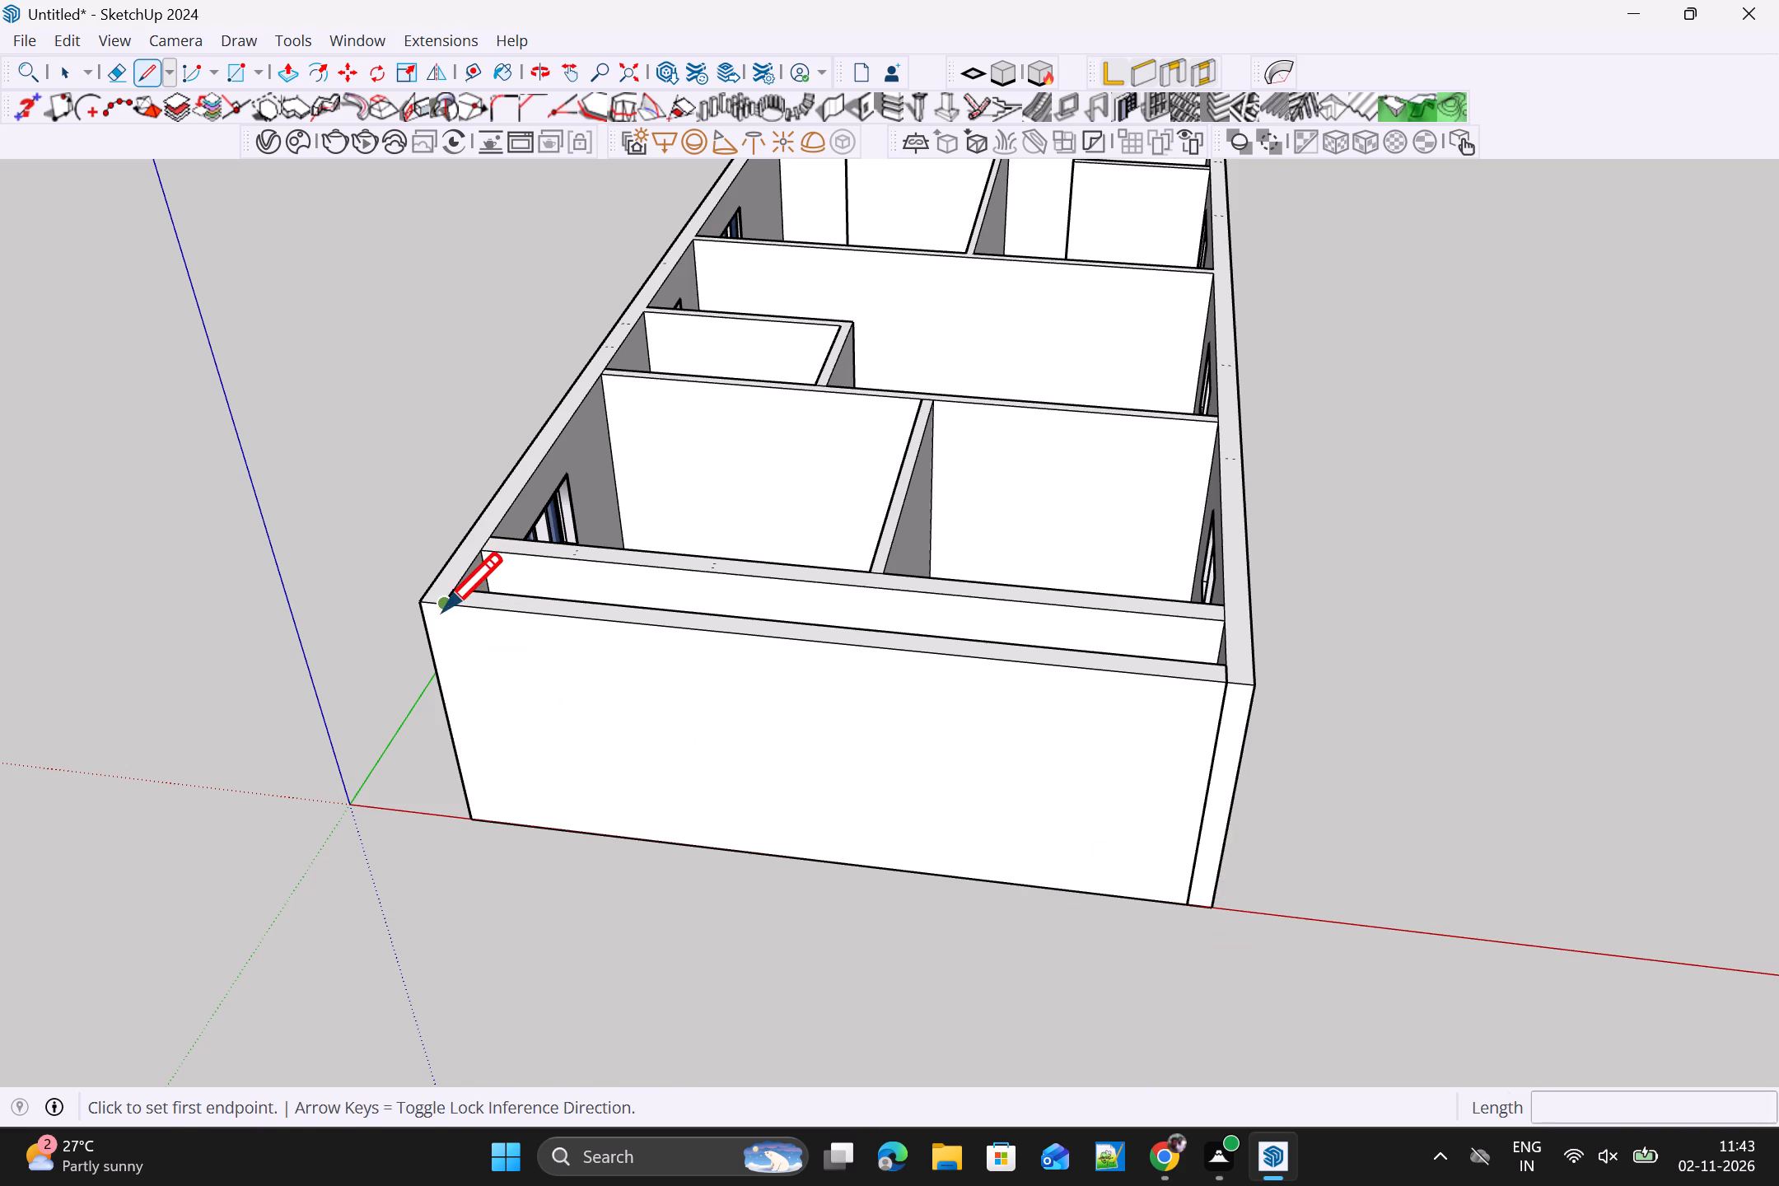
drag(443, 611, 457, 620)
click(495, 820)
scroll(500, 821, down, 3)
middle_drag(530, 838, 16, 1064)
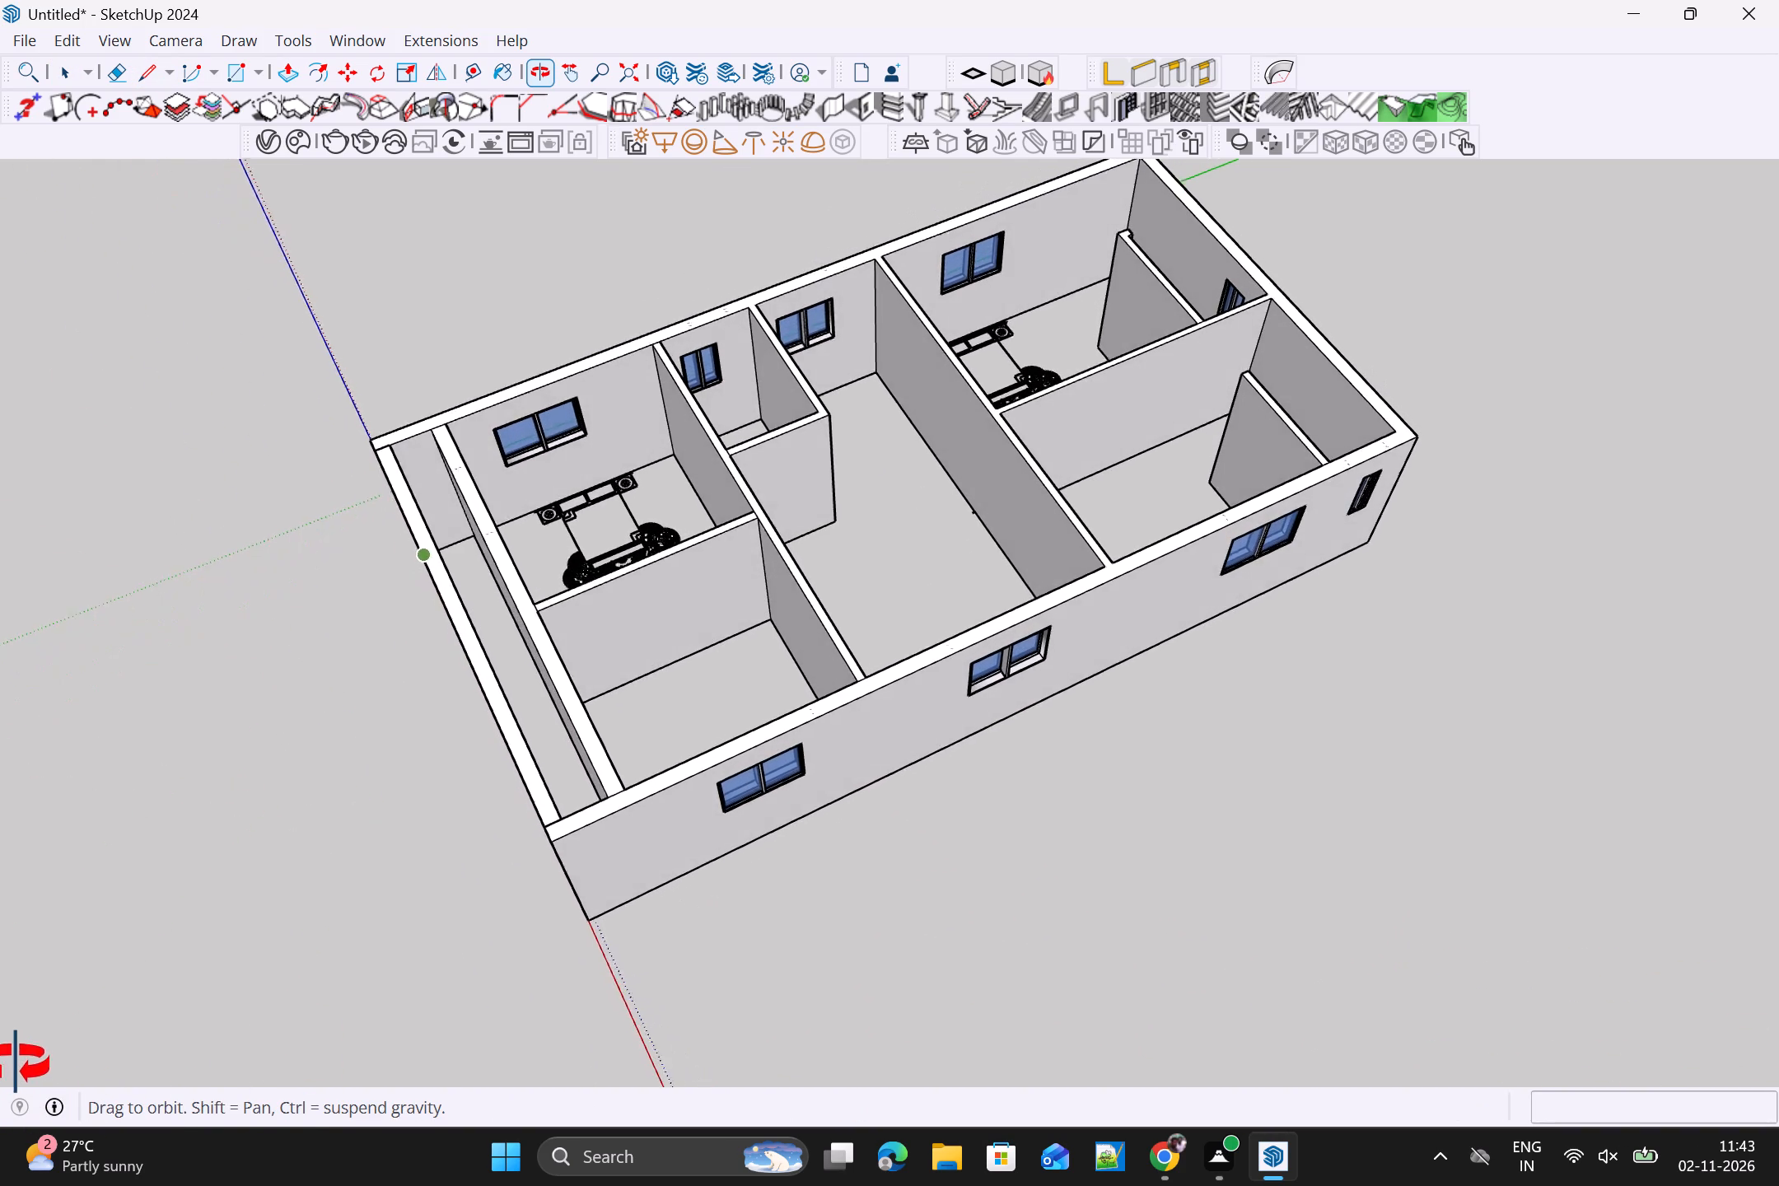
middle_drag(16, 1064, 672, 872)
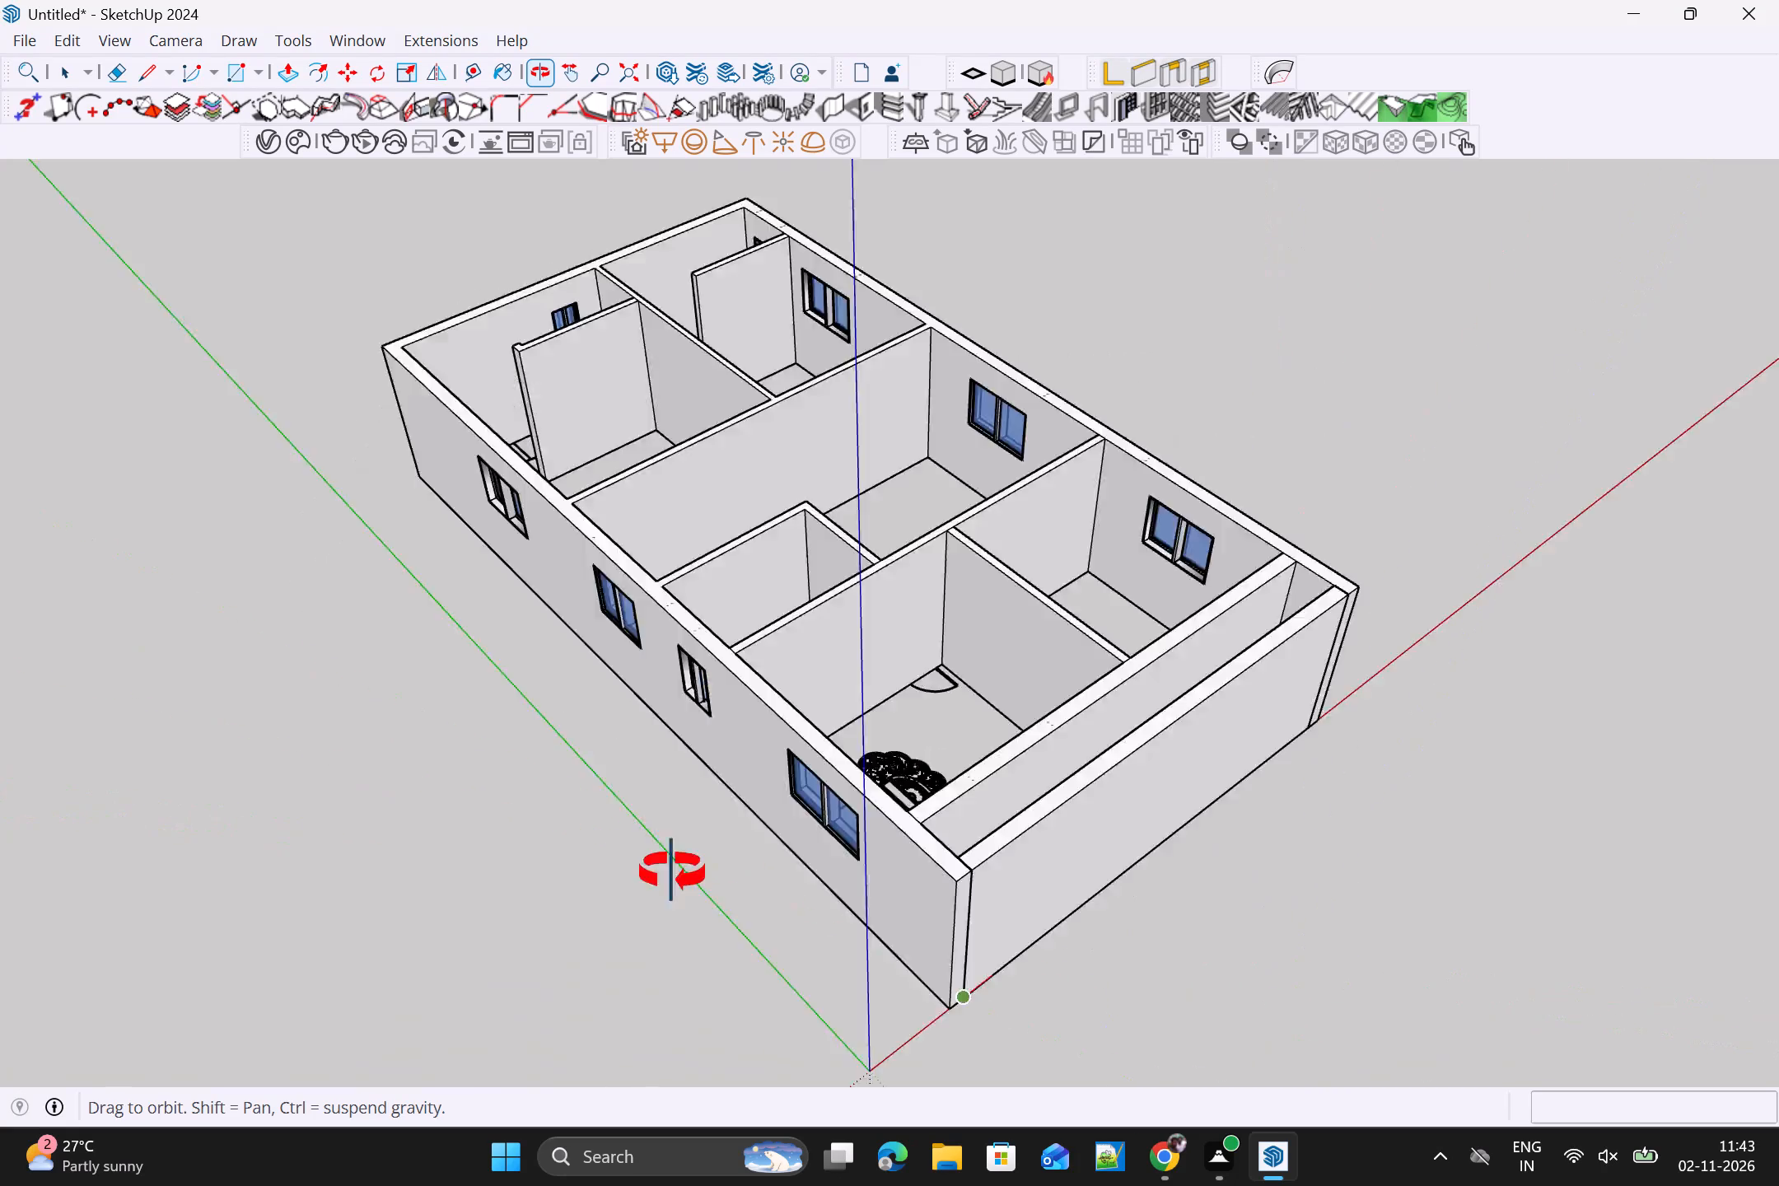
middle_drag(672, 872, 592, 731)
scroll(592, 731, up, 1)
key(space)
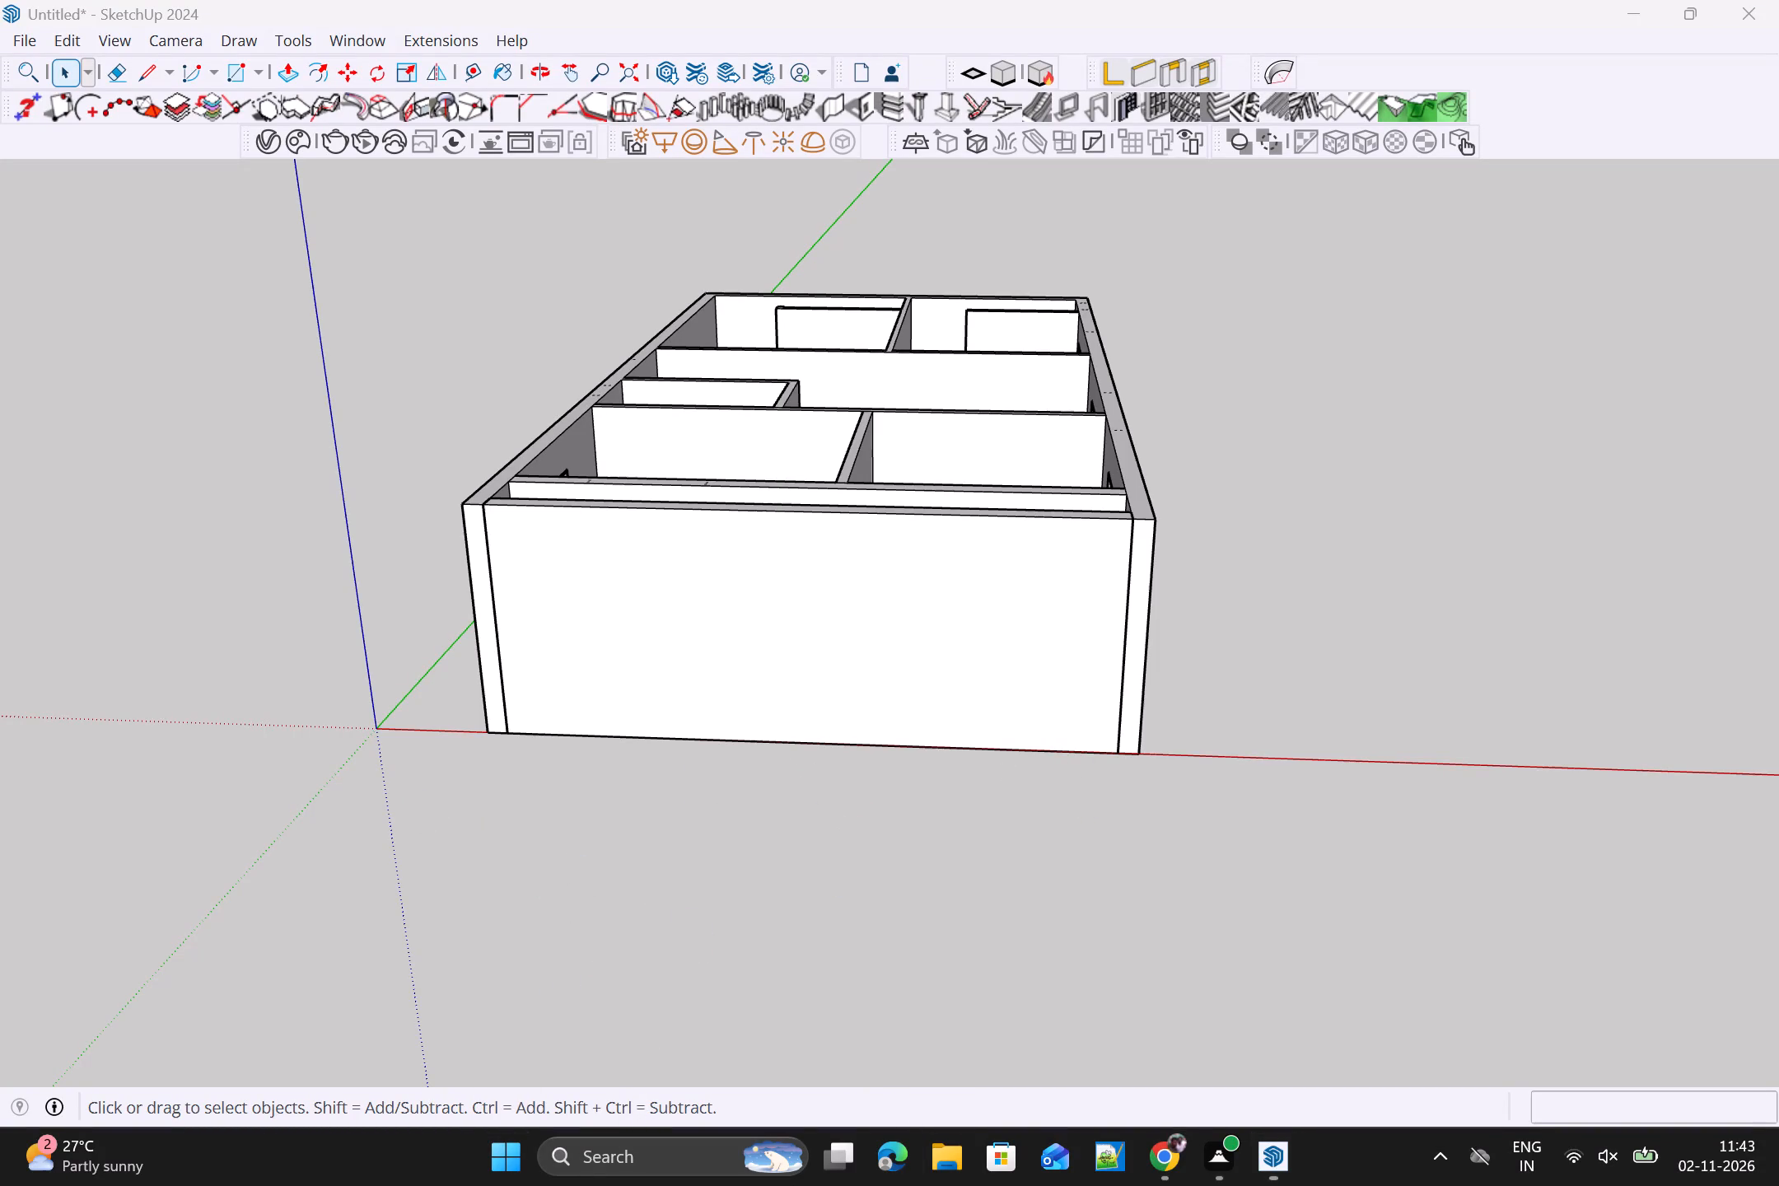
scroll(749, 396, up, 3)
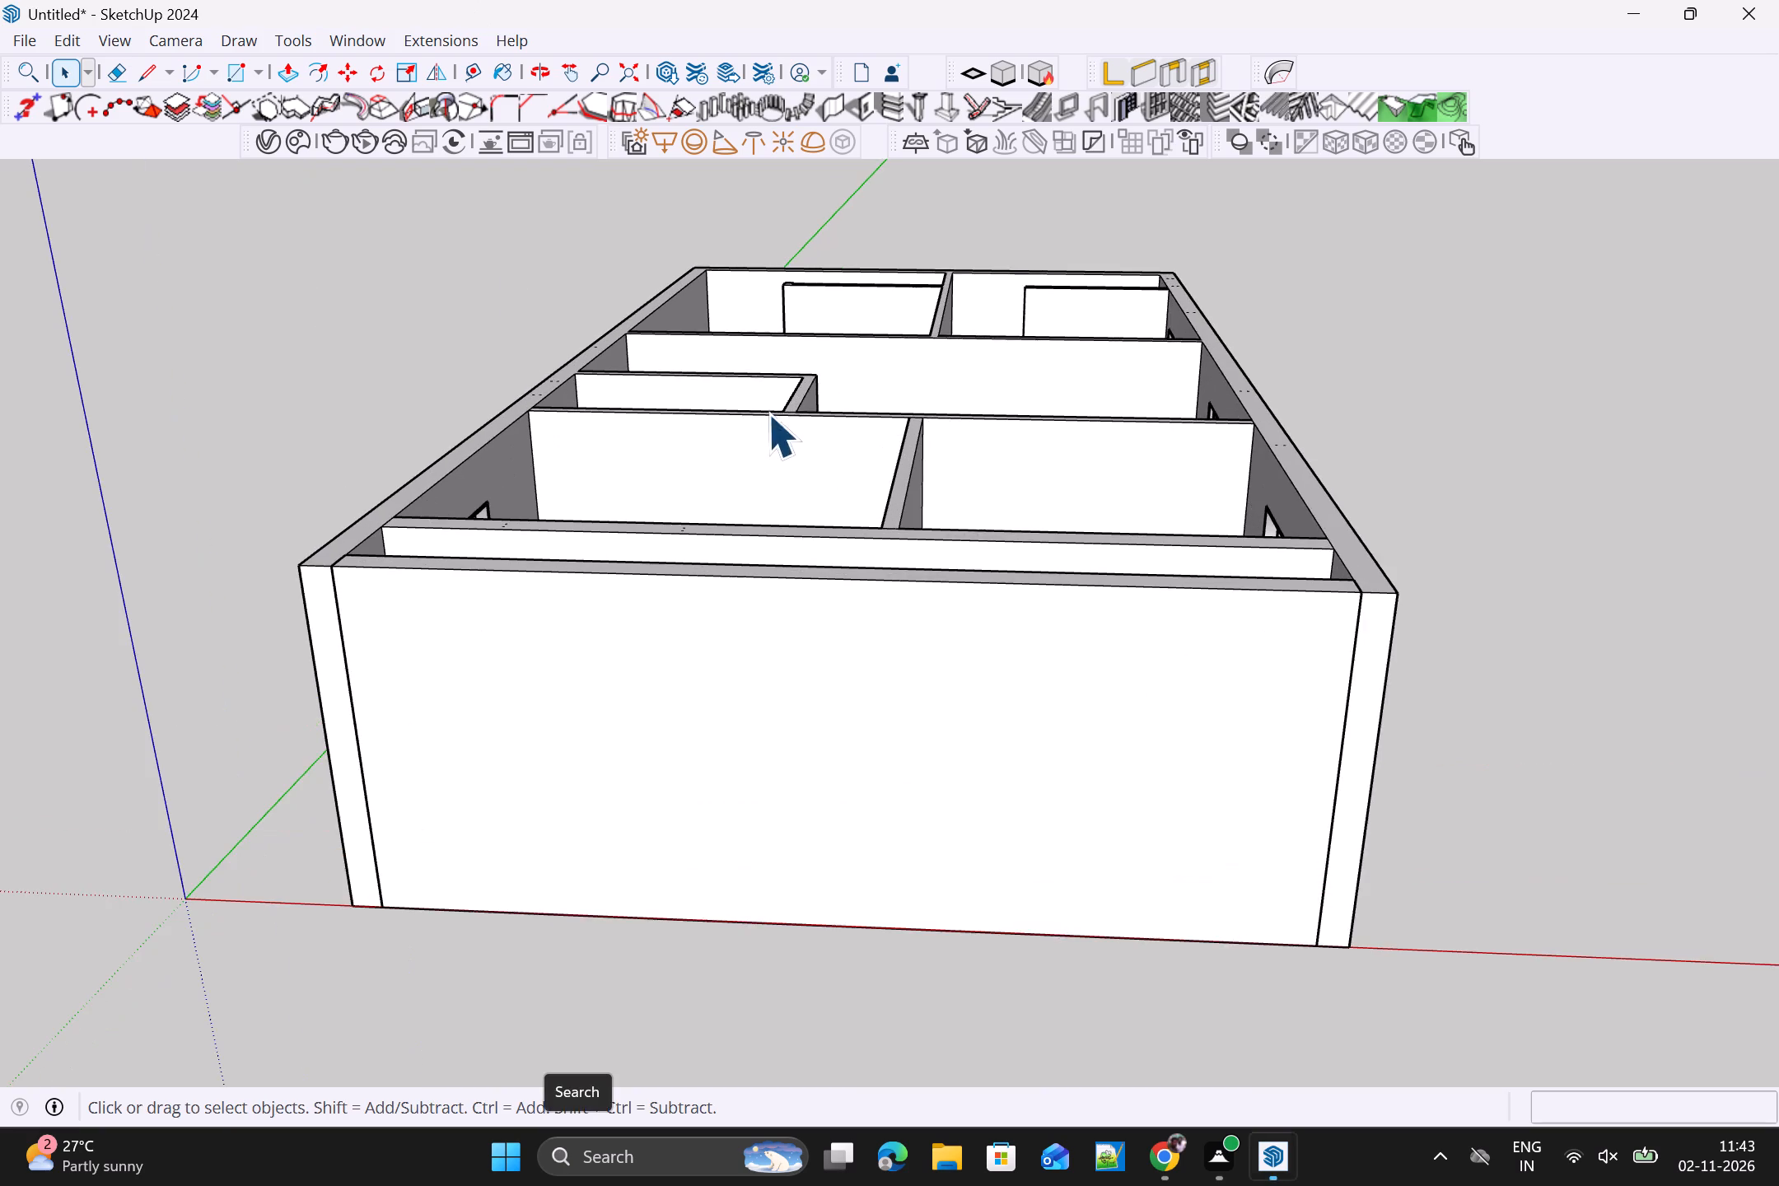
Undo the two vertical lines and two short top lines drawn on the front wall outside the wall group.
middle_drag(880, 502, 876, 531)
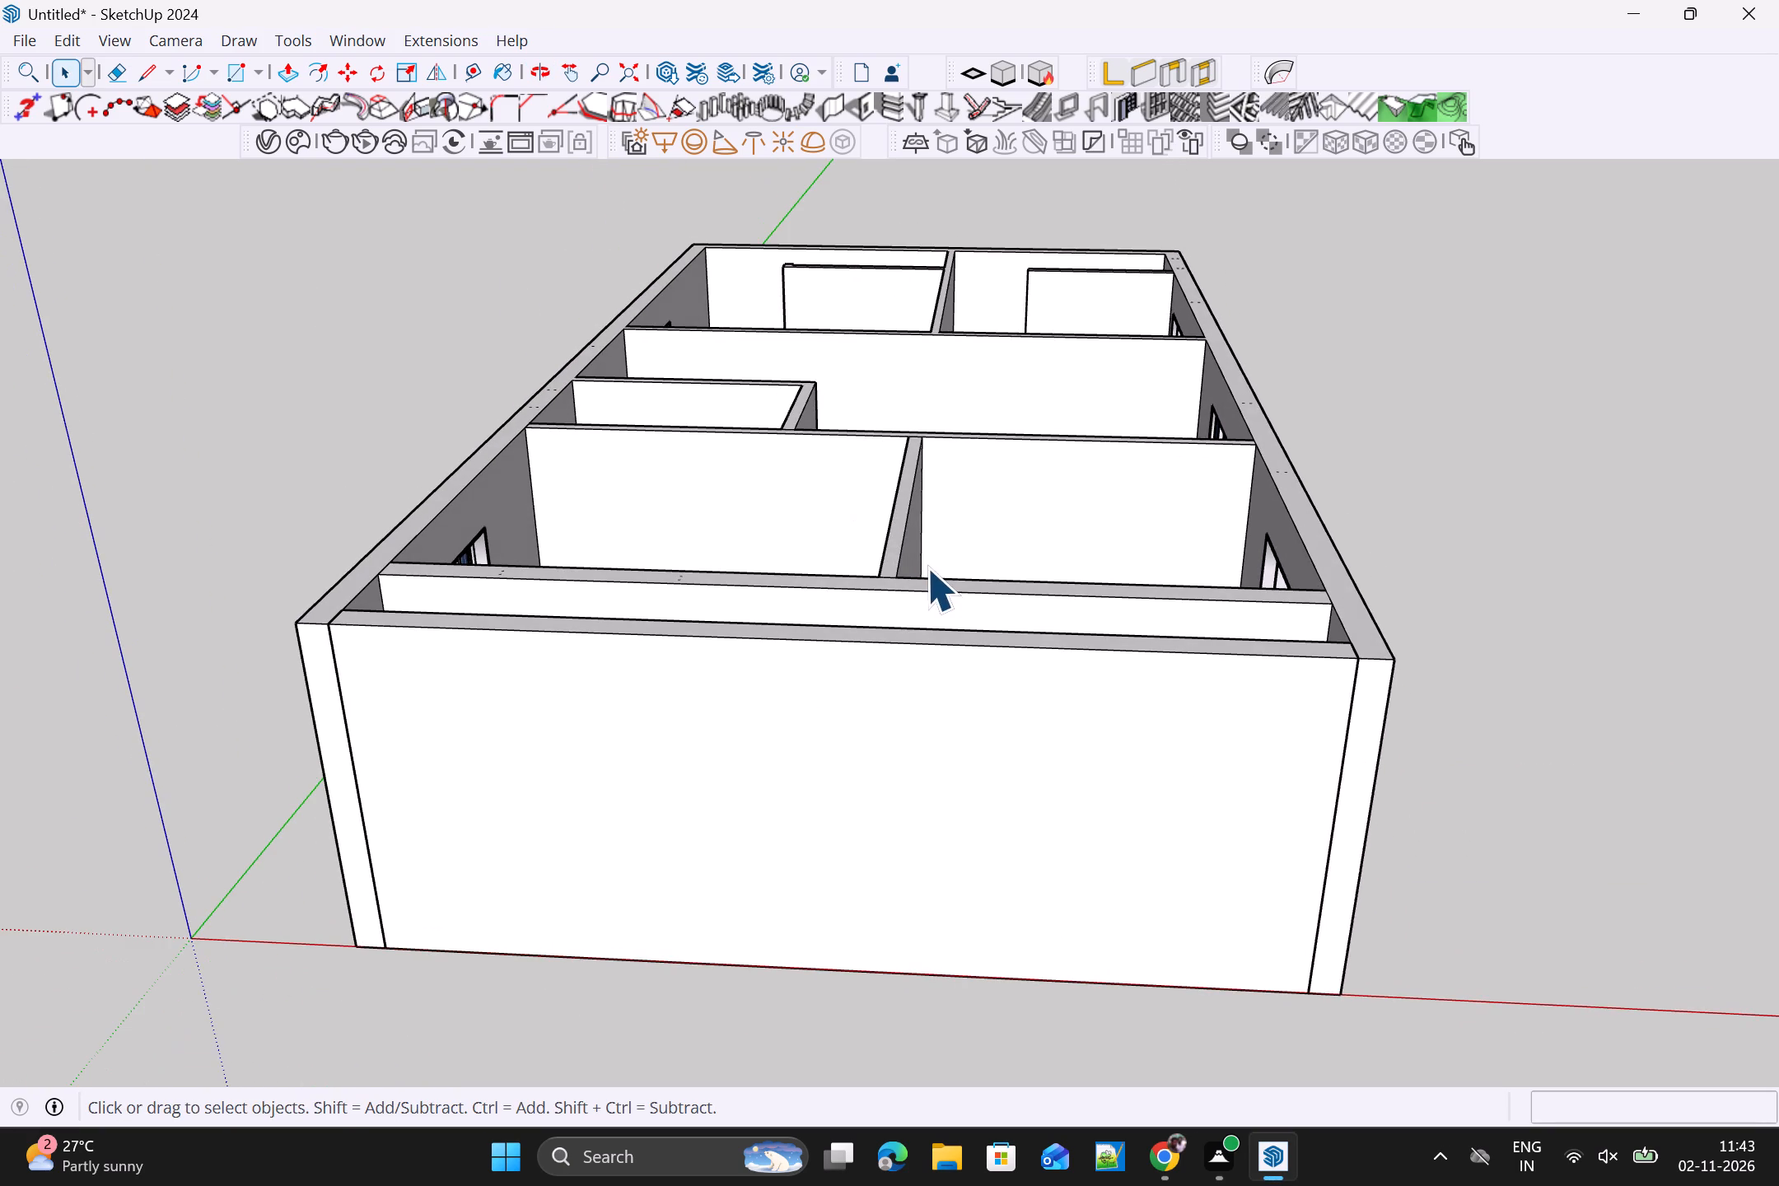
click(777, 736)
click(778, 731)
click(778, 726)
triple_click(787, 723)
click(787, 723)
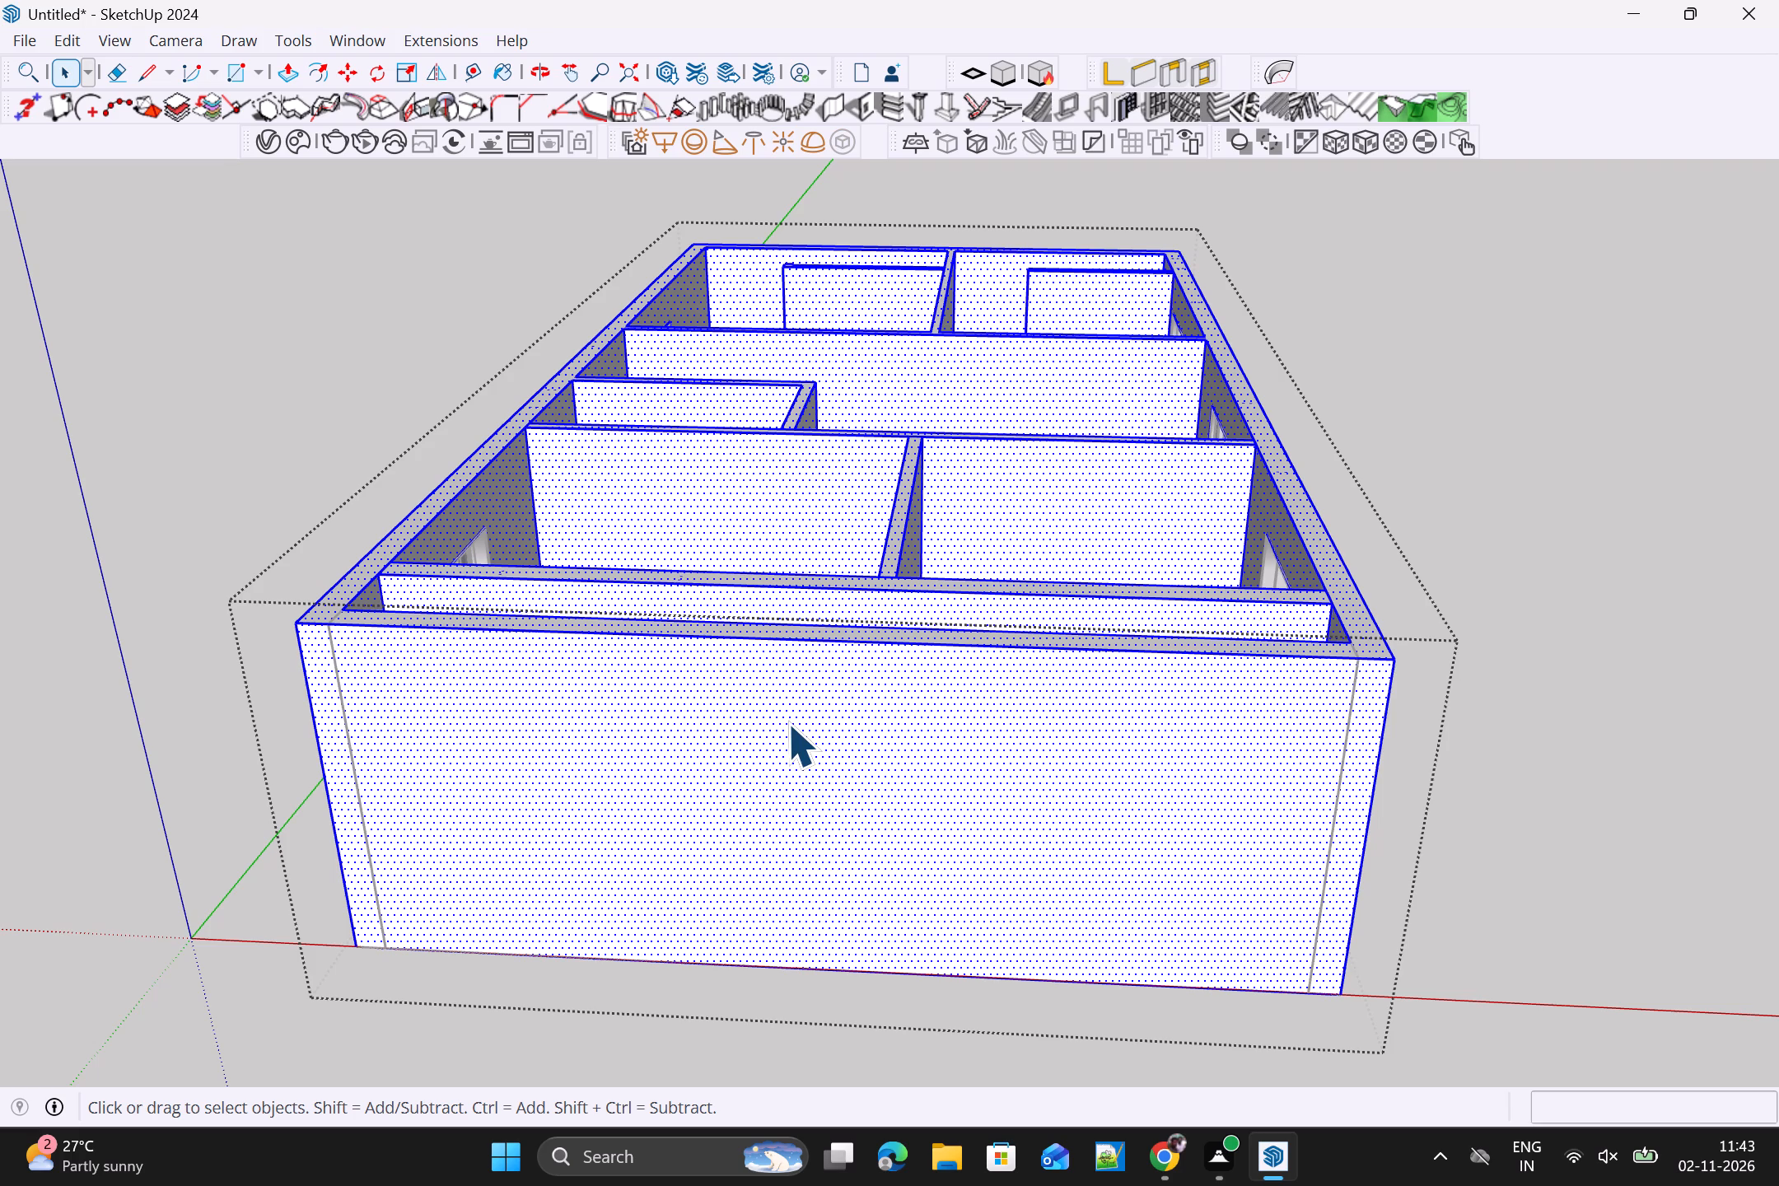
triple_click(787, 723)
click(787, 723)
key(ctrl+z)
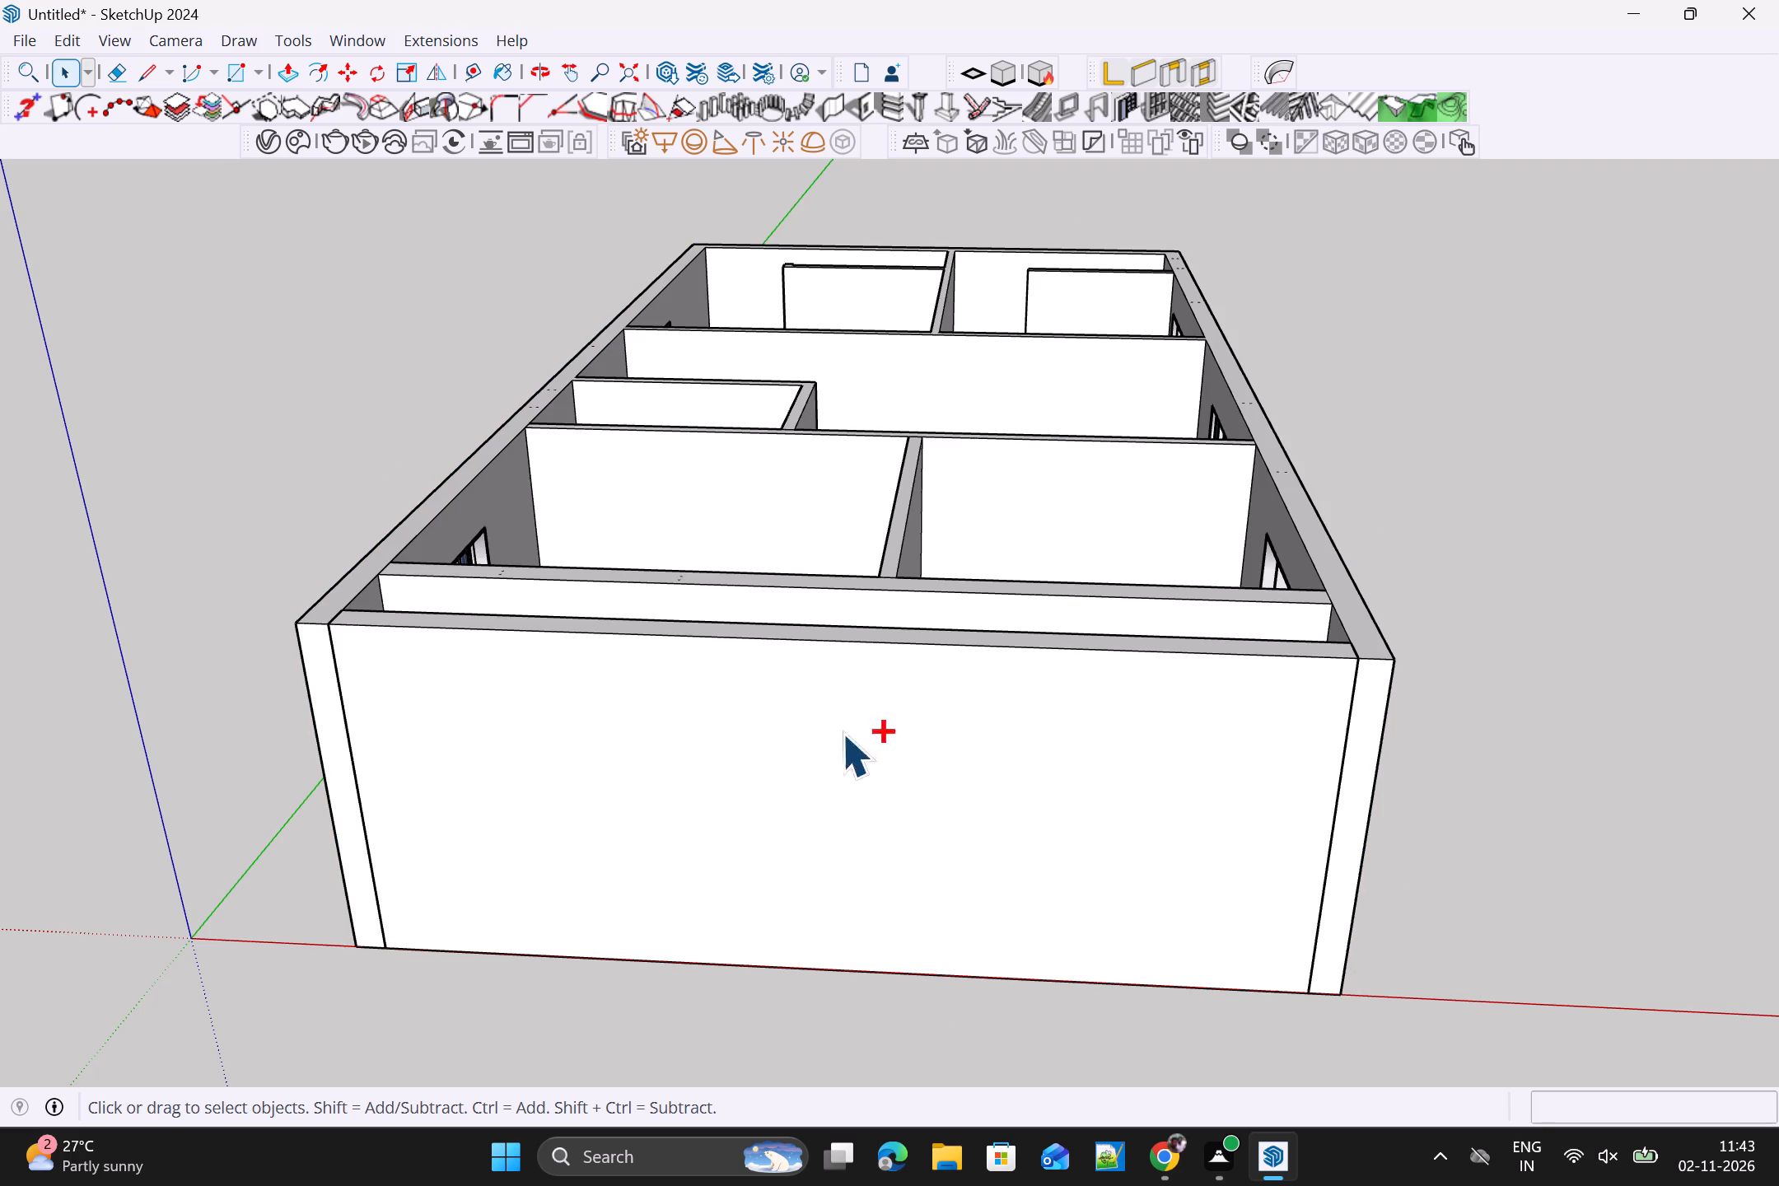
key(ctrl+z)
key(ctrl+z)
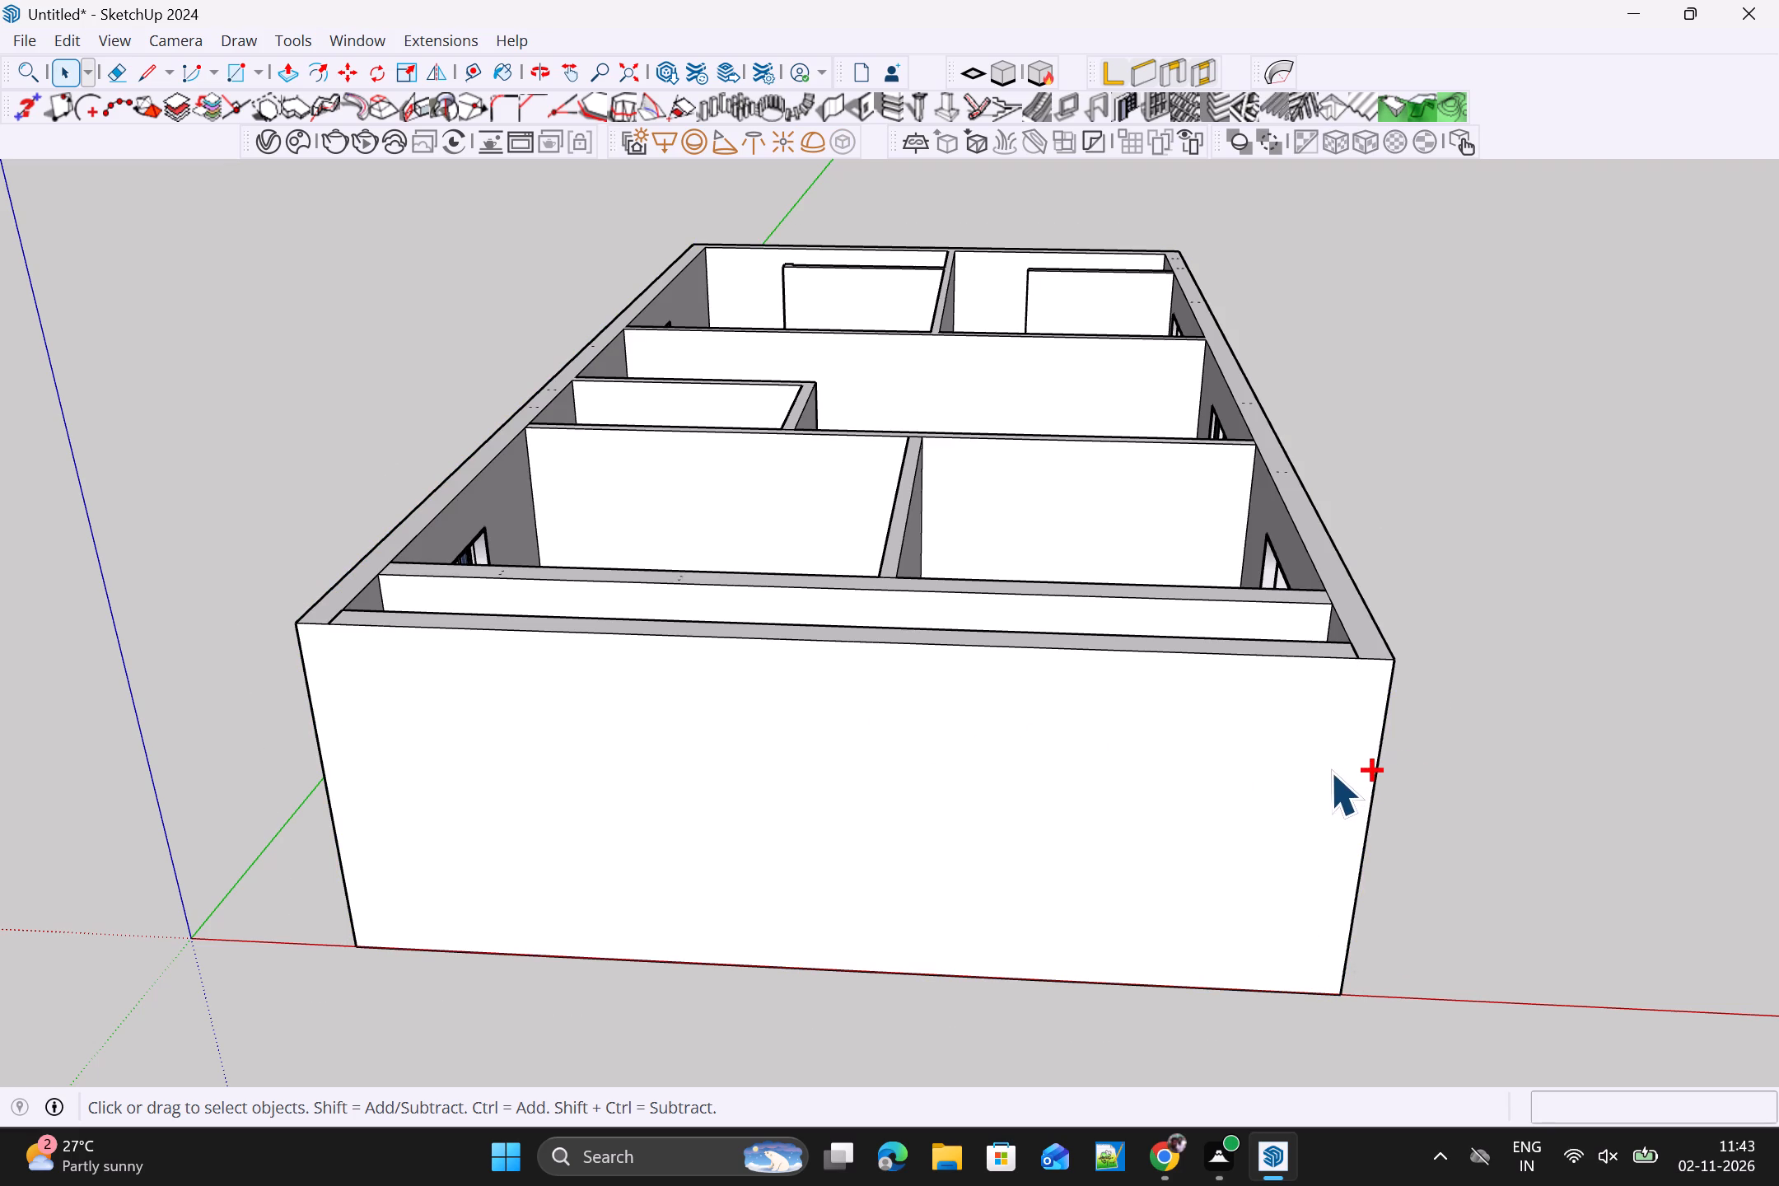
key(ctrl+z)
key(ctrl+z)
Open the wall group and draw a 9" line across the front wall's top from the inner corner farther from the origin.
triple_click(1302, 693)
double_click(1302, 697)
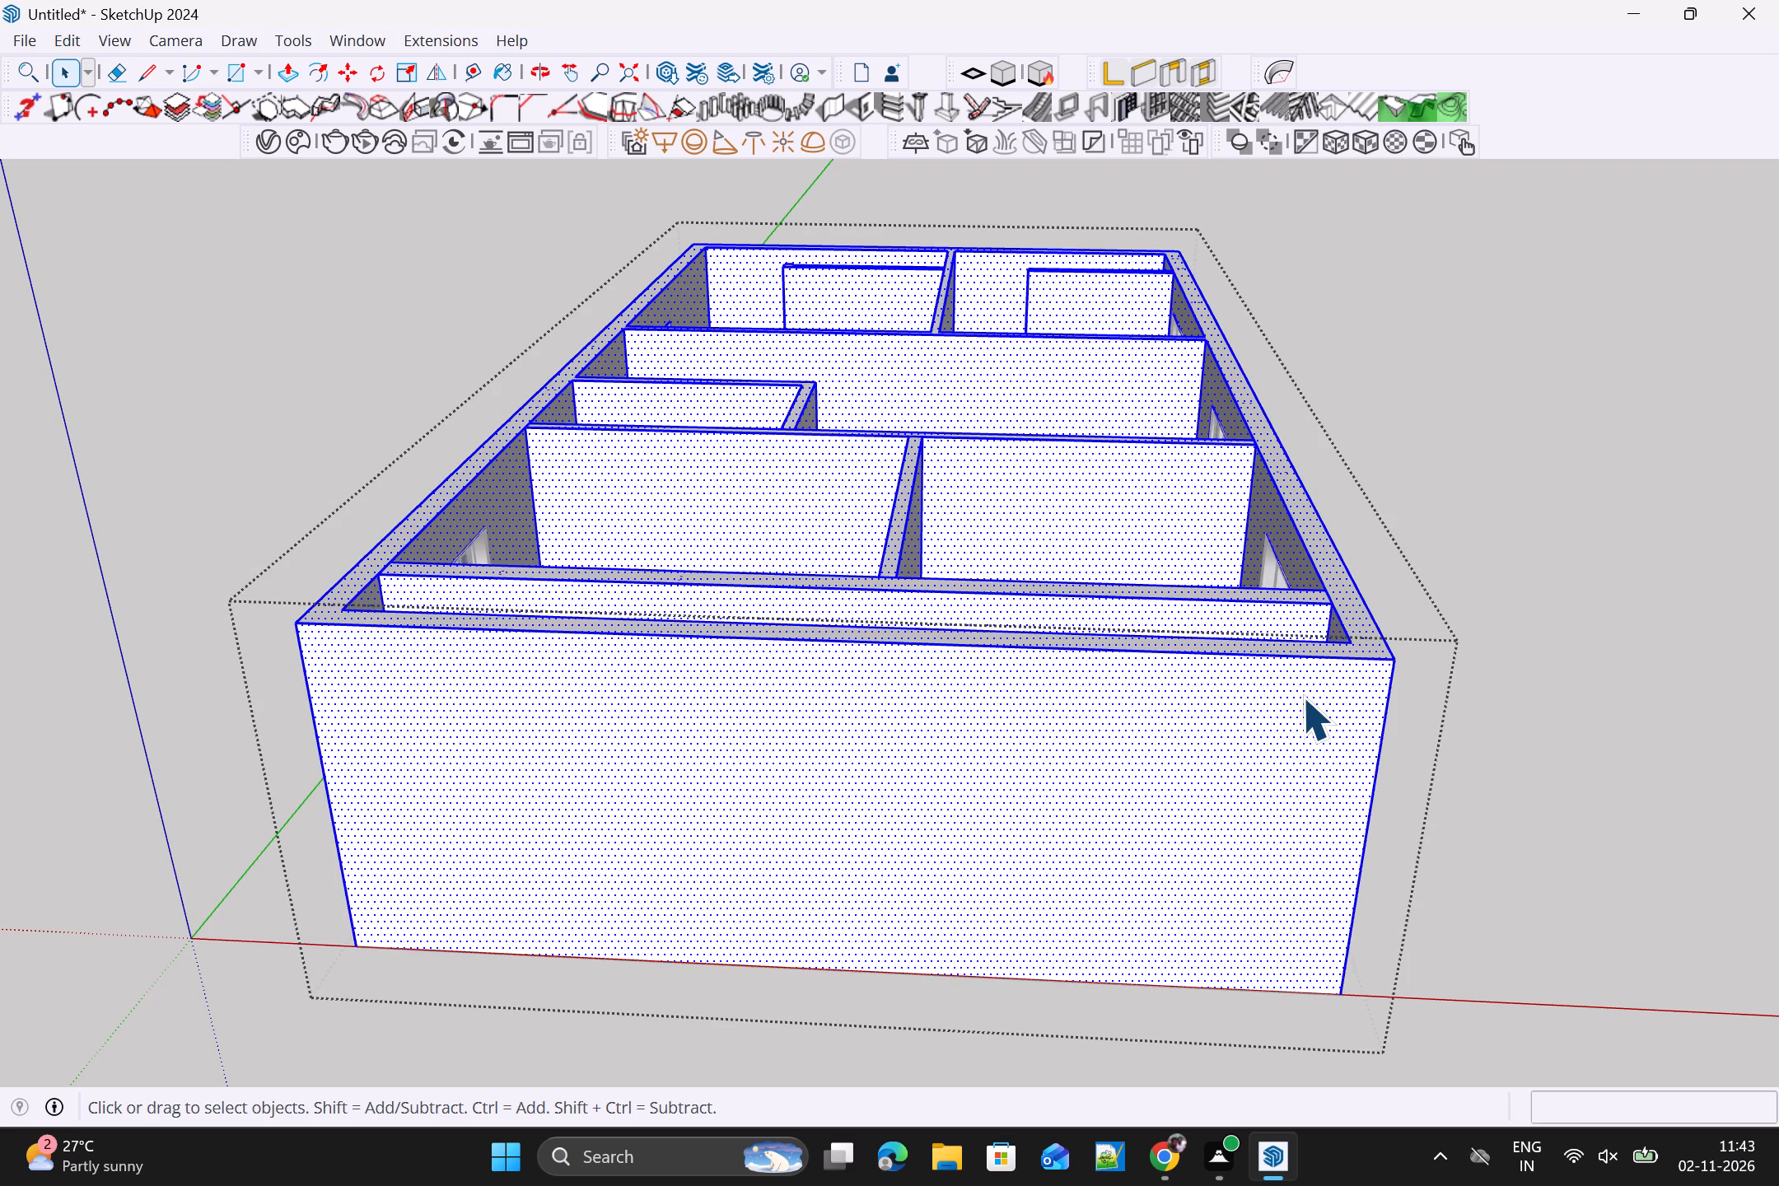
click(1300, 697)
key(l)
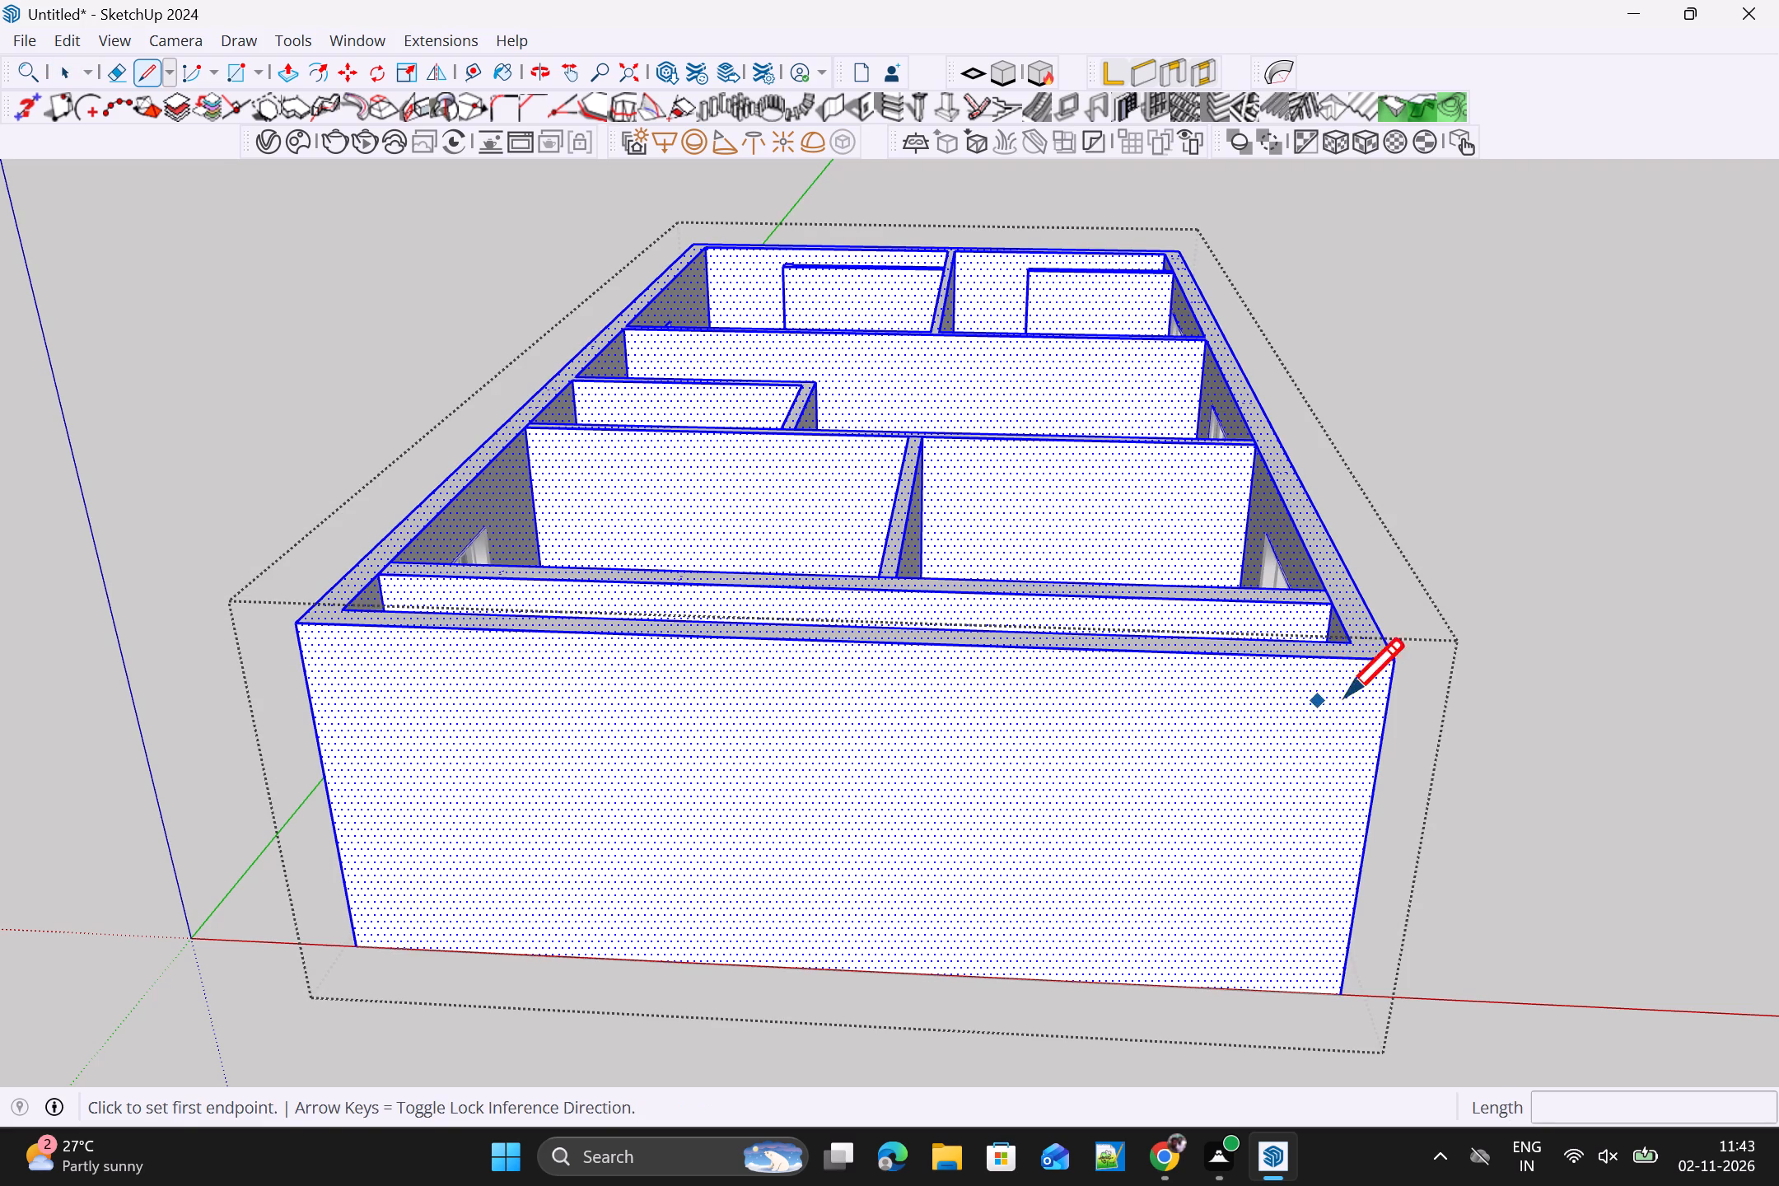
scroll(1336, 684, up, 9)
click(1356, 618)
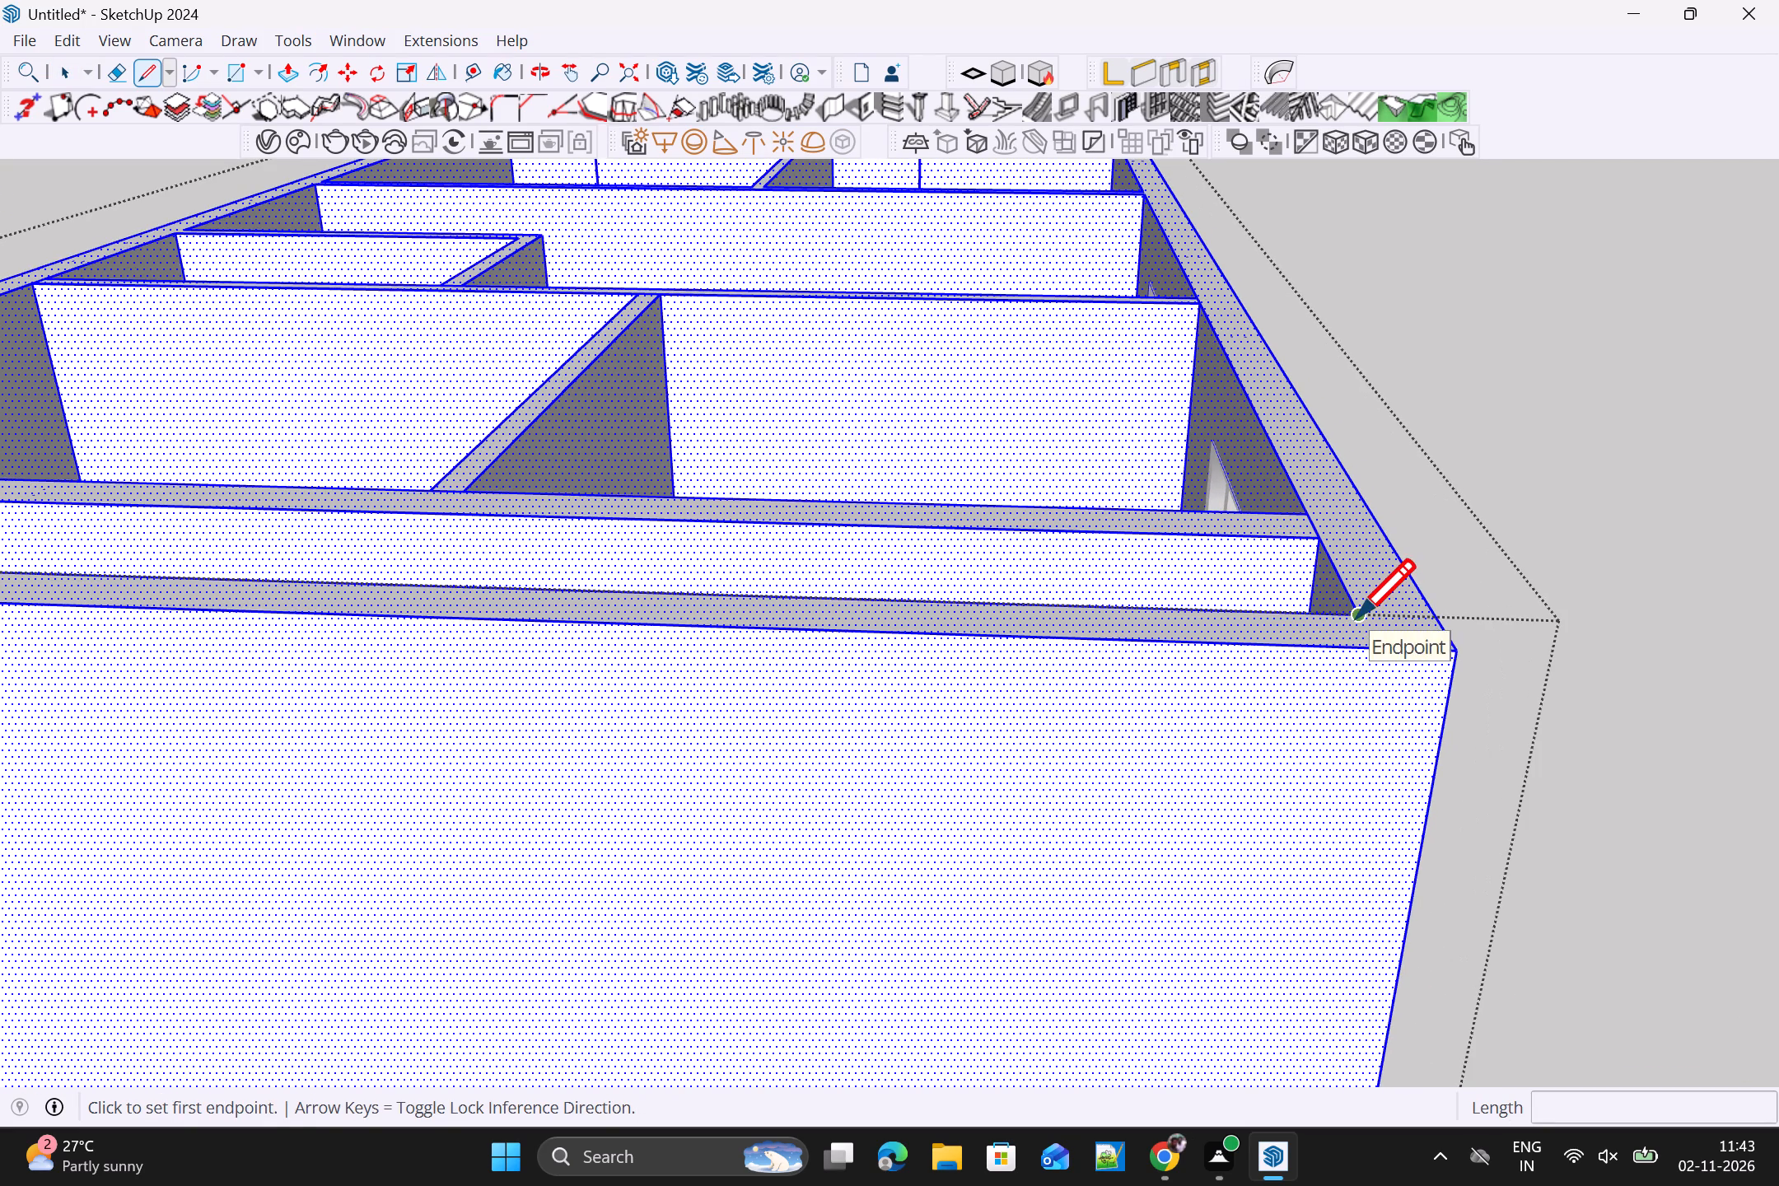
click(1368, 651)
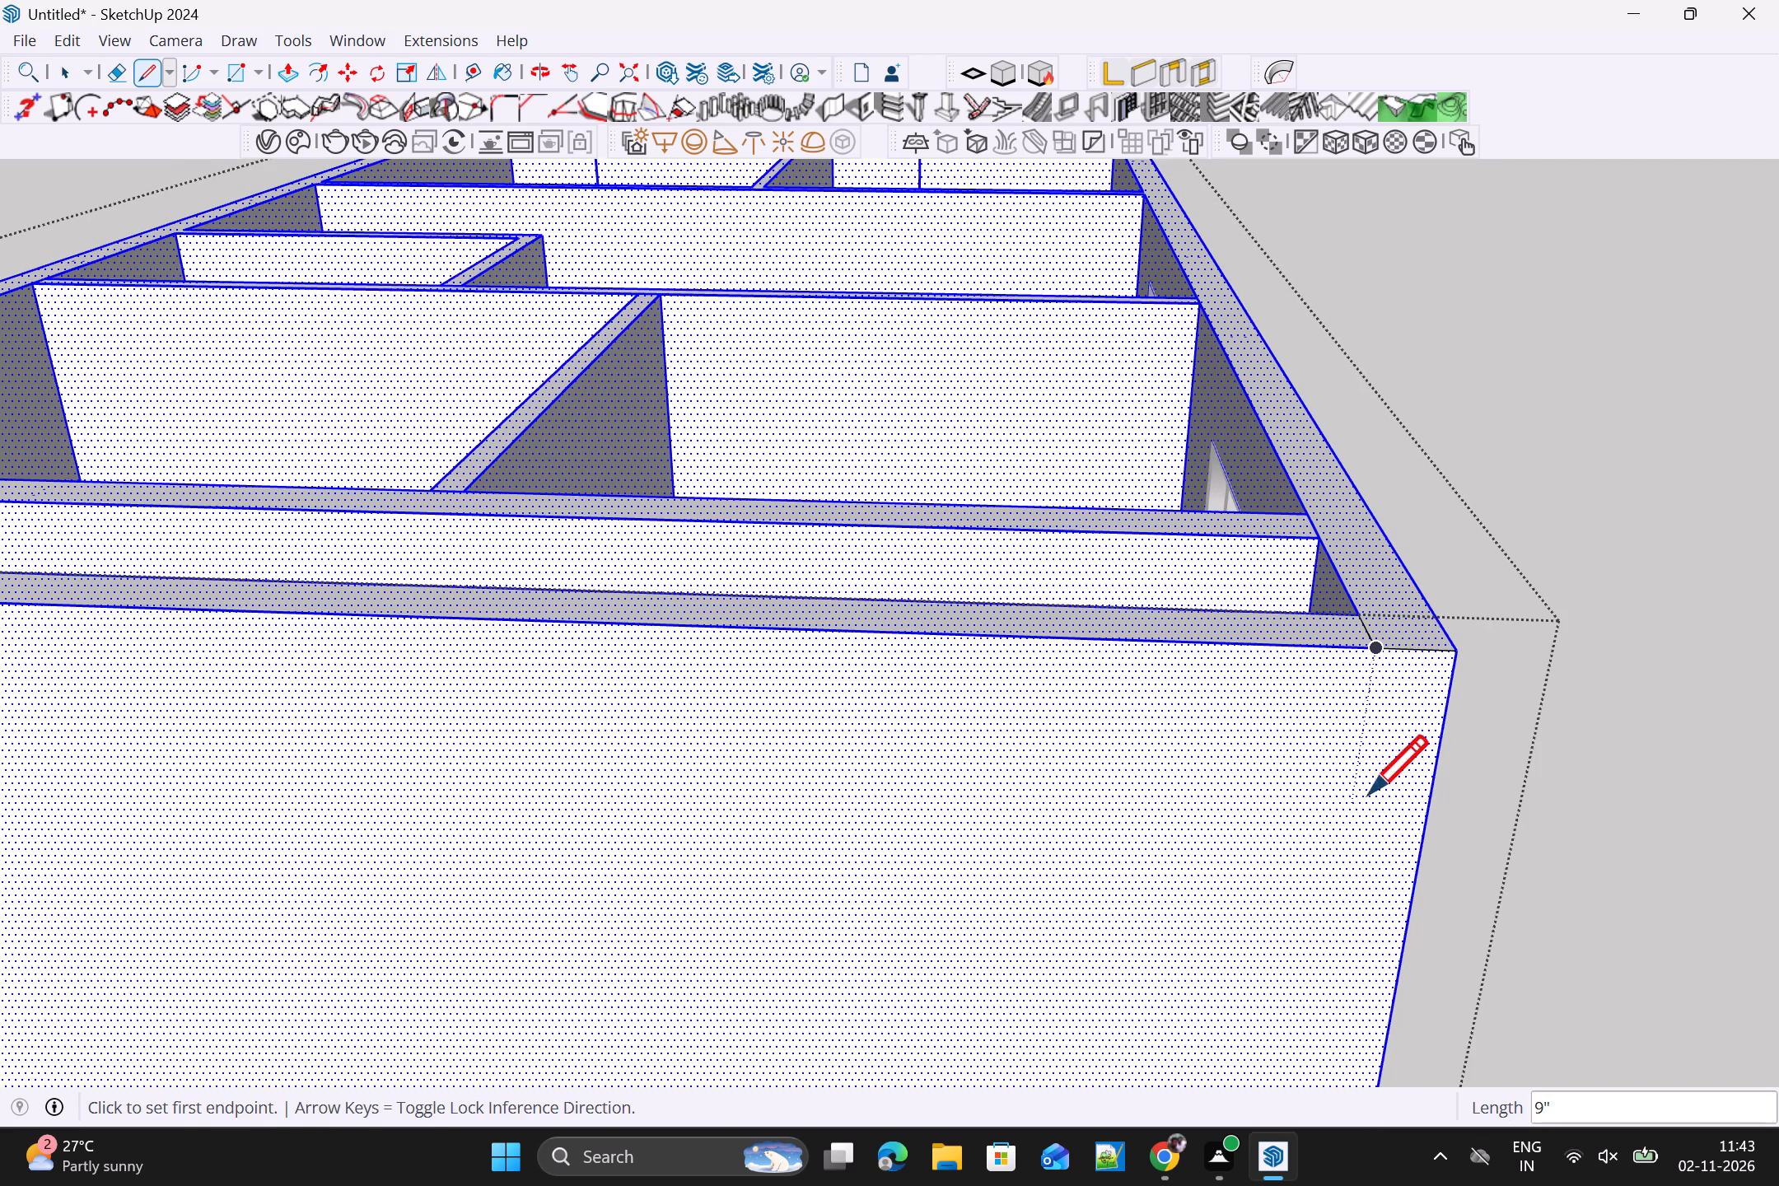
Draw a vertical line down the front wall's outer face from that short top line to the base.
middle_drag(1369, 788, 1361, 588)
drag(1346, 262, 1350, 270)
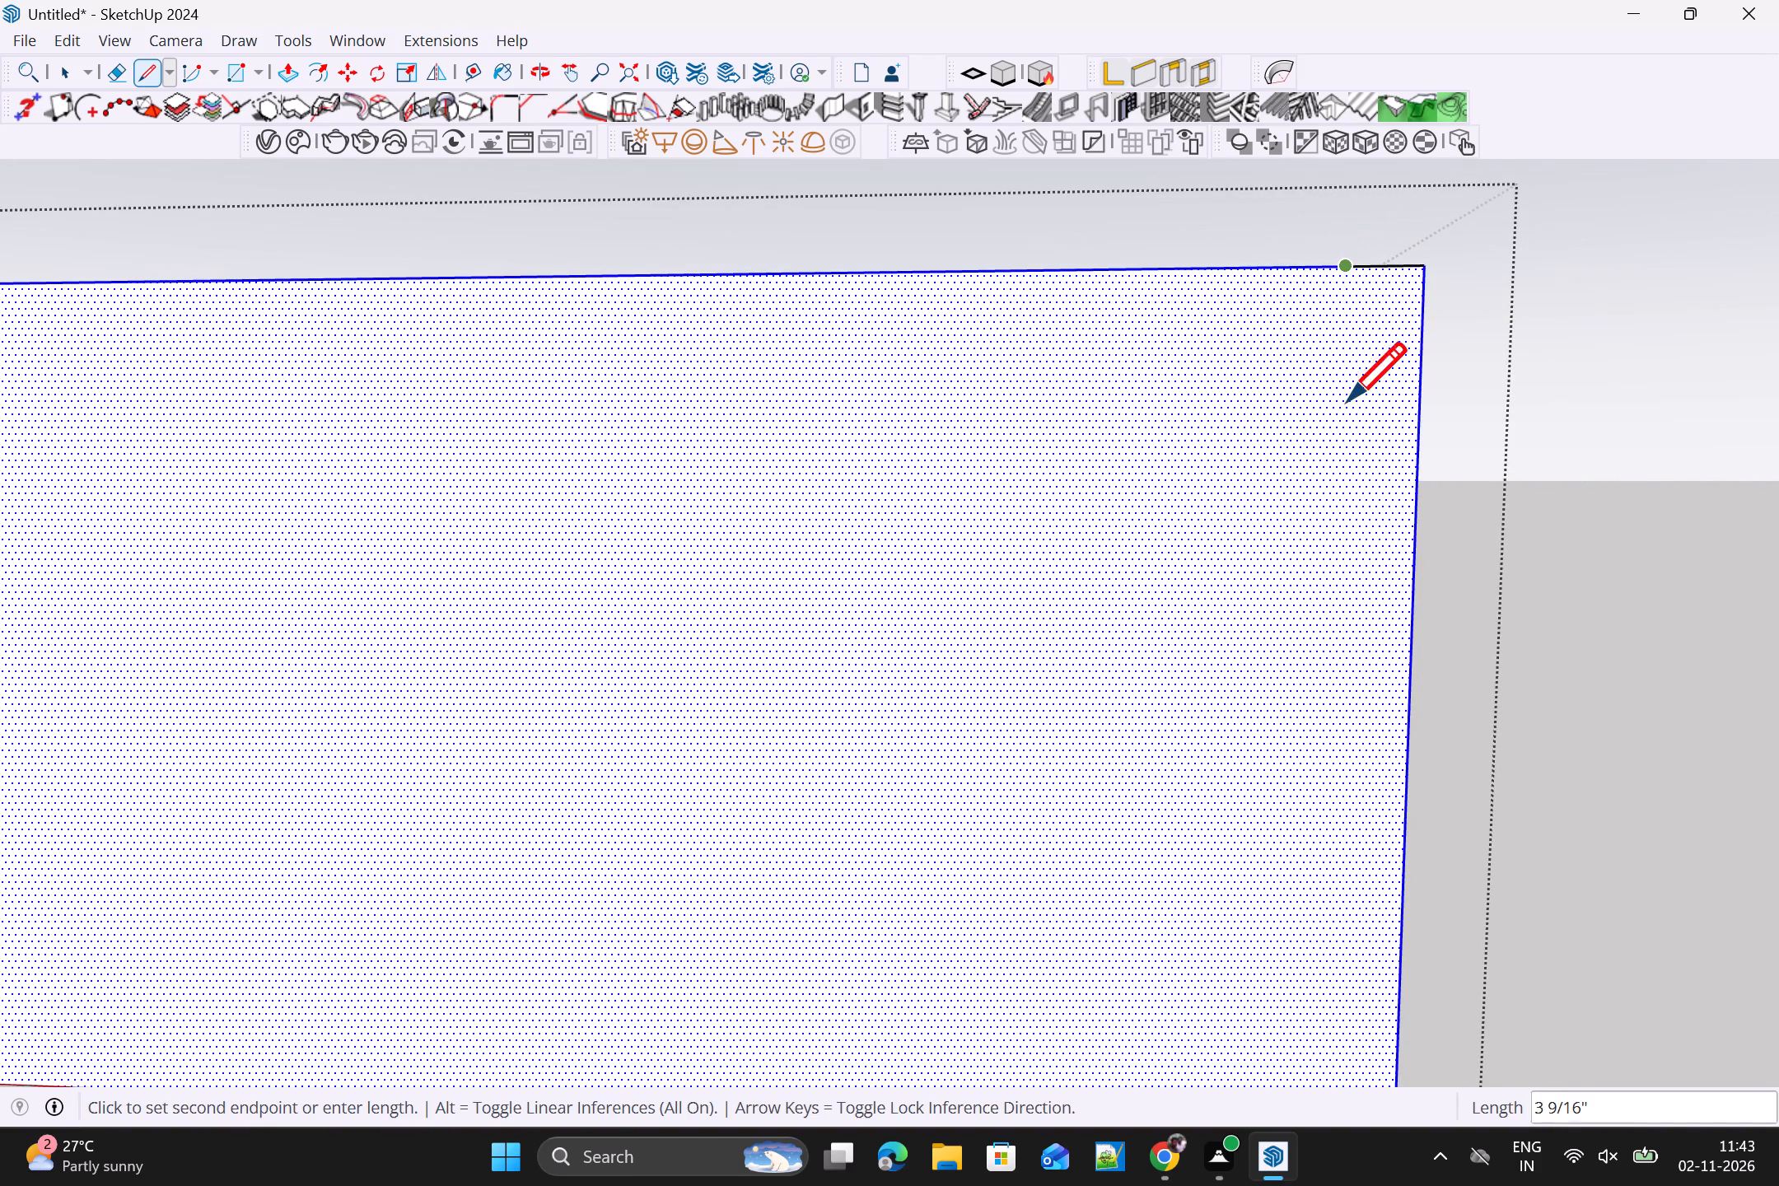
shift+middle_drag(1338, 845, 1343, 754)
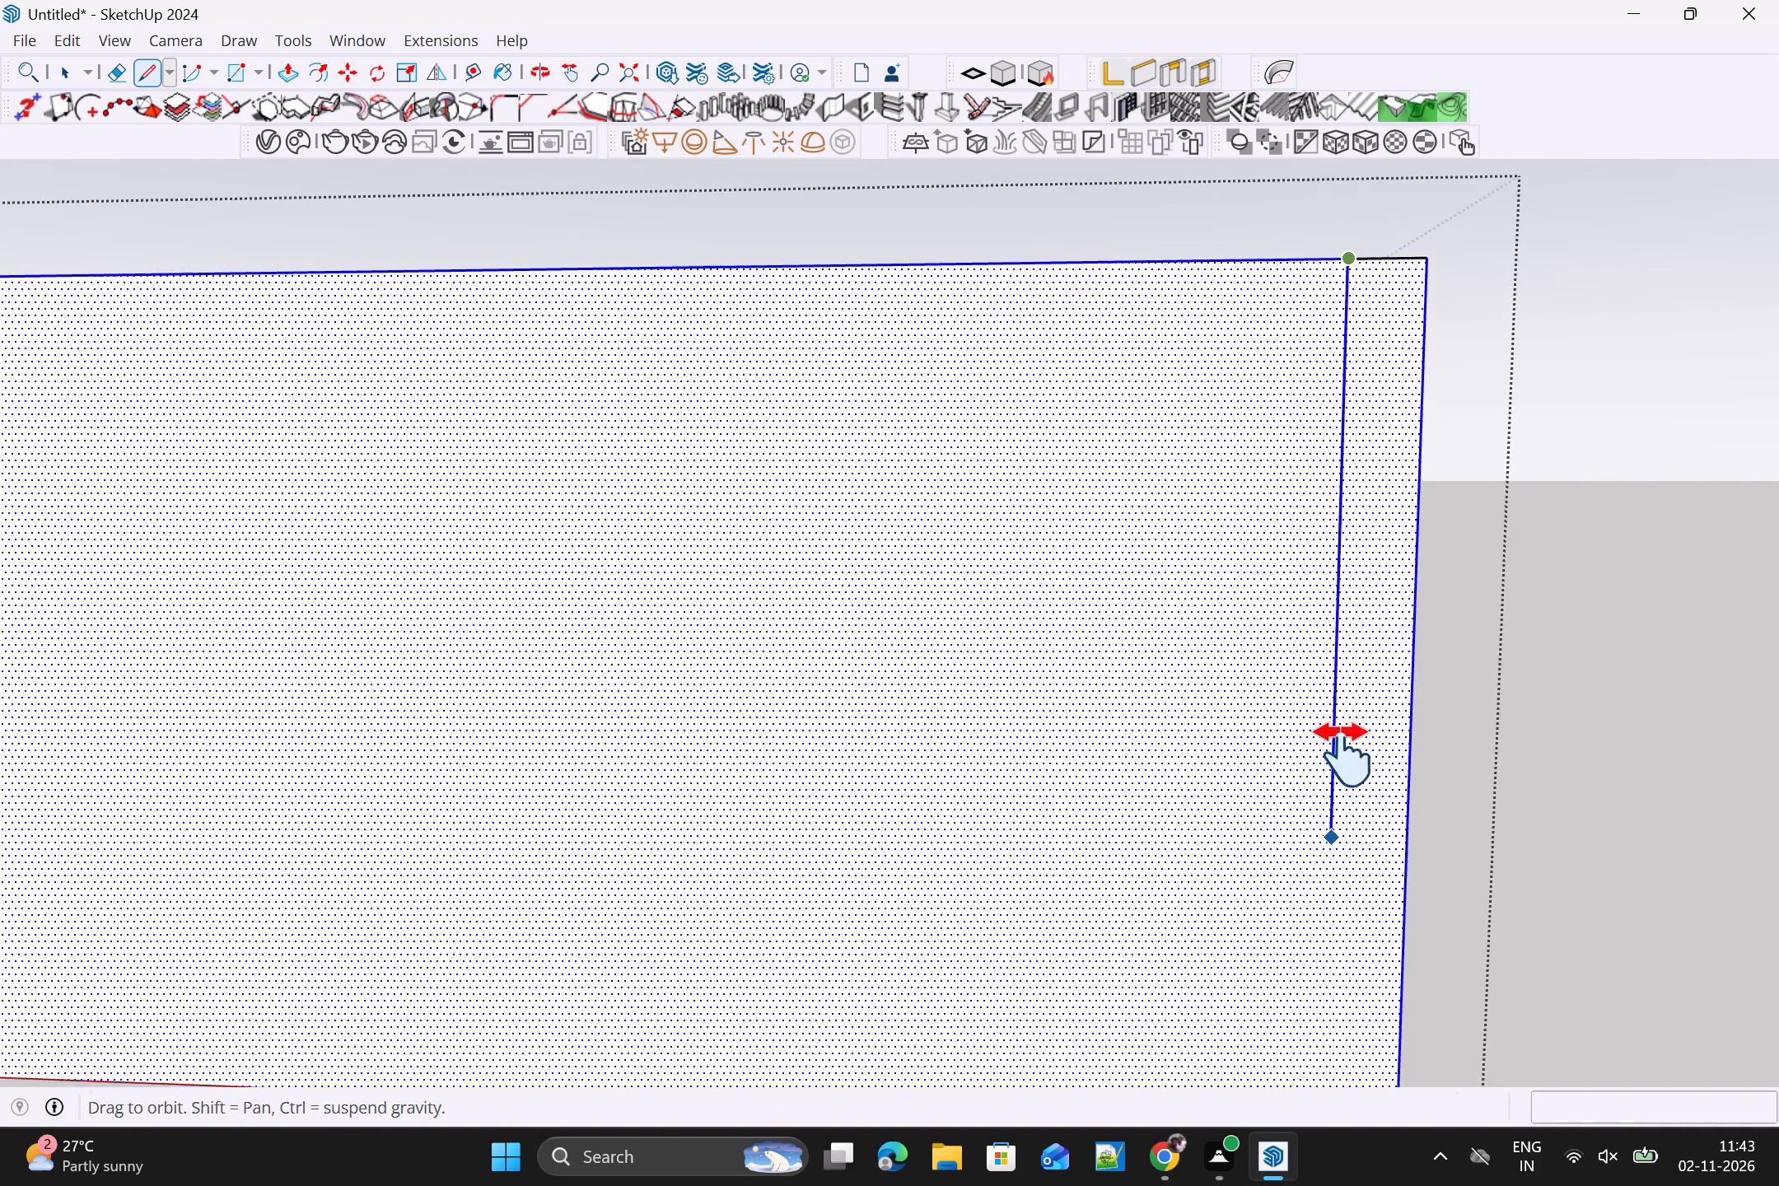
shift+middle_drag(1343, 754, 1351, 548)
click(1341, 852)
scroll(1352, 862, down, 3)
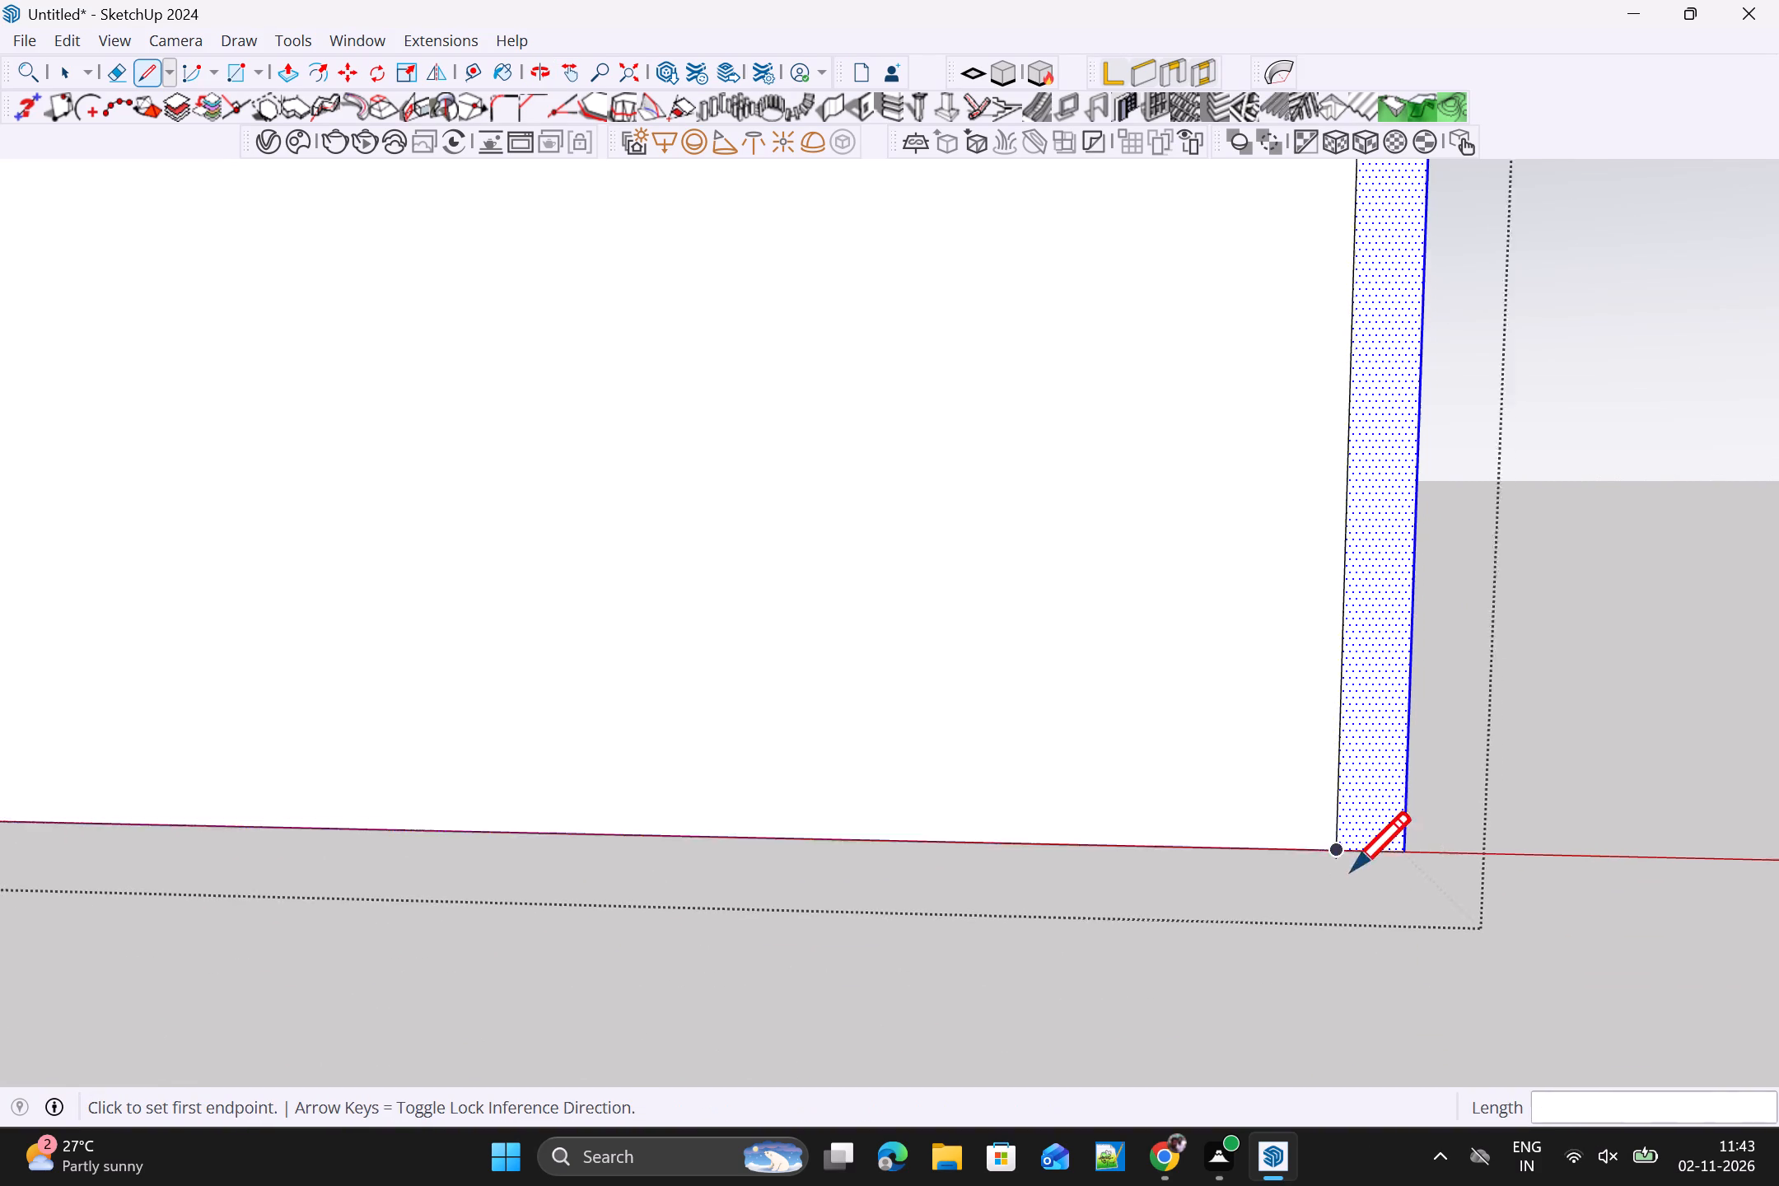
scroll(1352, 871, down, 8)
key(space)
Draw a short line across the front wall's top at the end nearer the origin, from inner corner to outer edge.
middle_drag(374, 507, 468, 719)
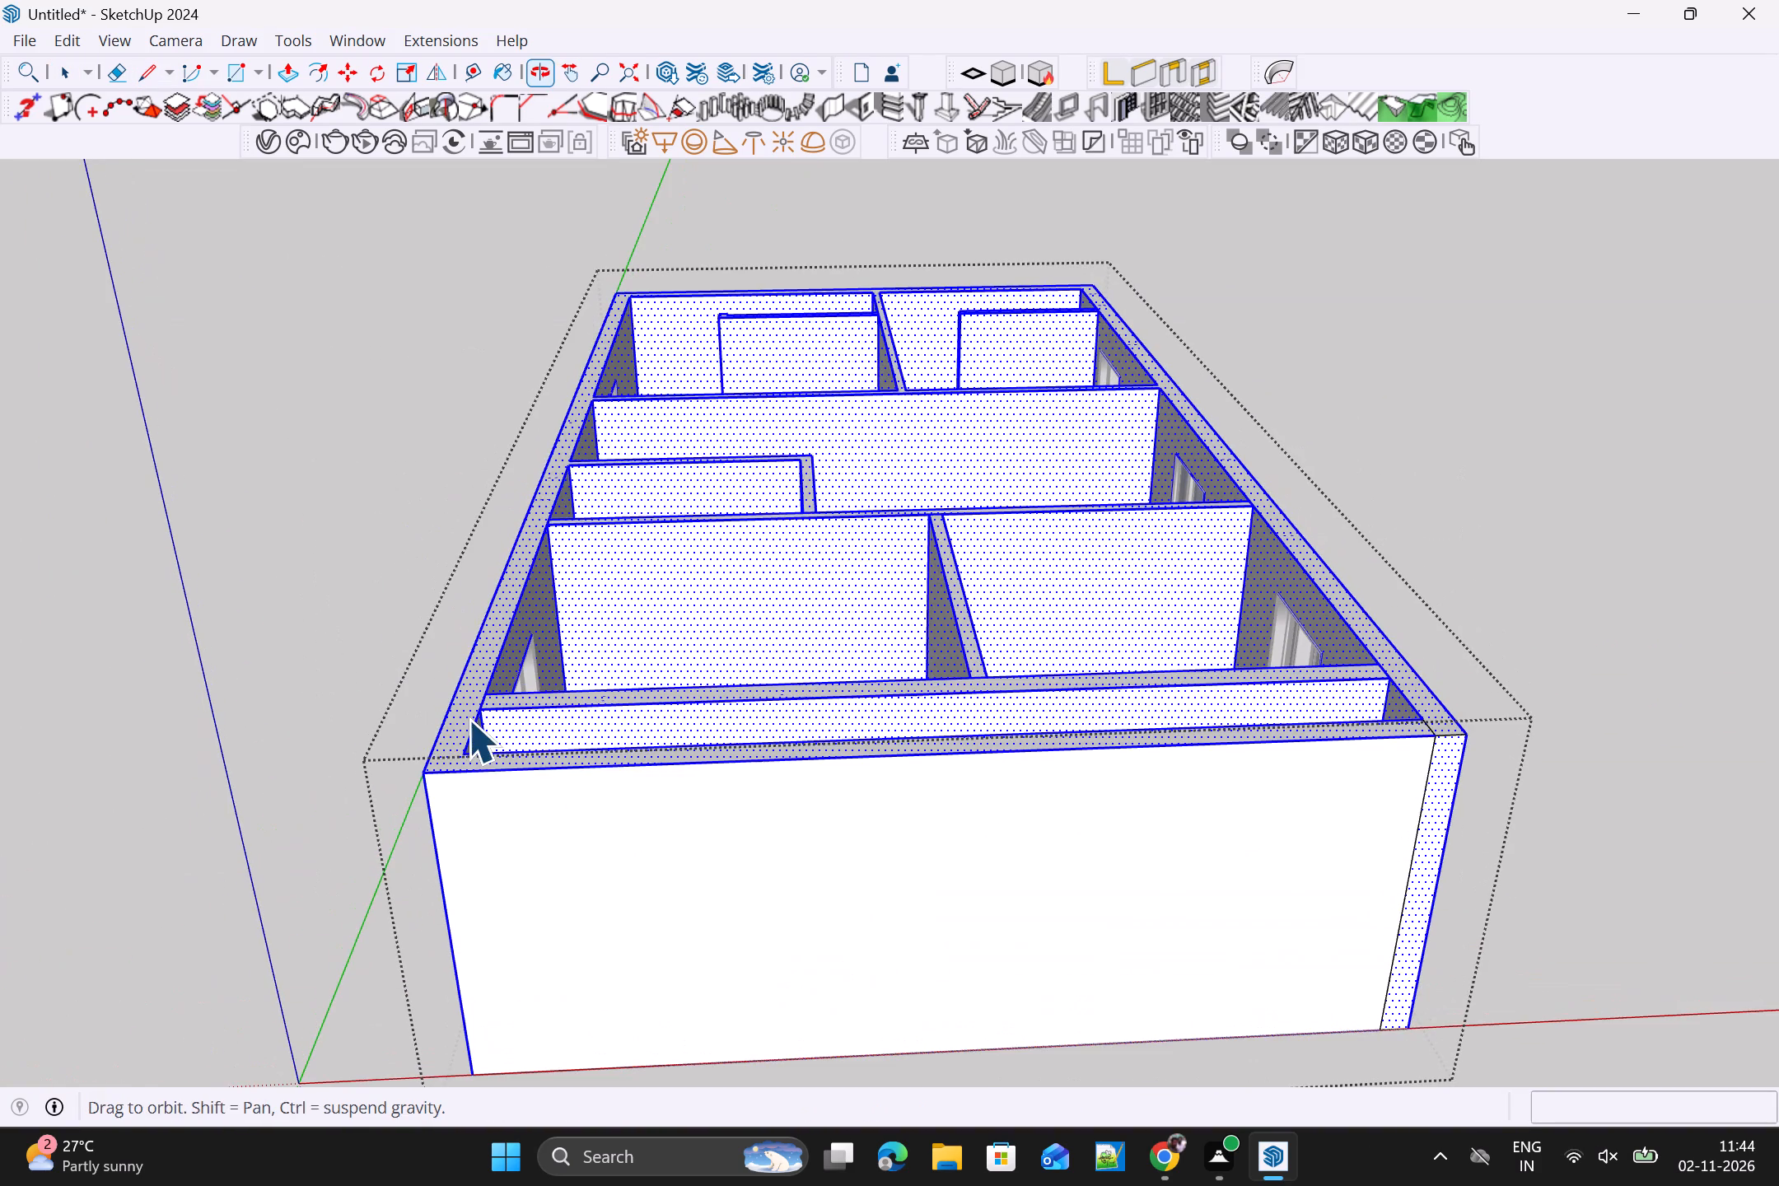
key(l)
scroll(508, 736, up, 3)
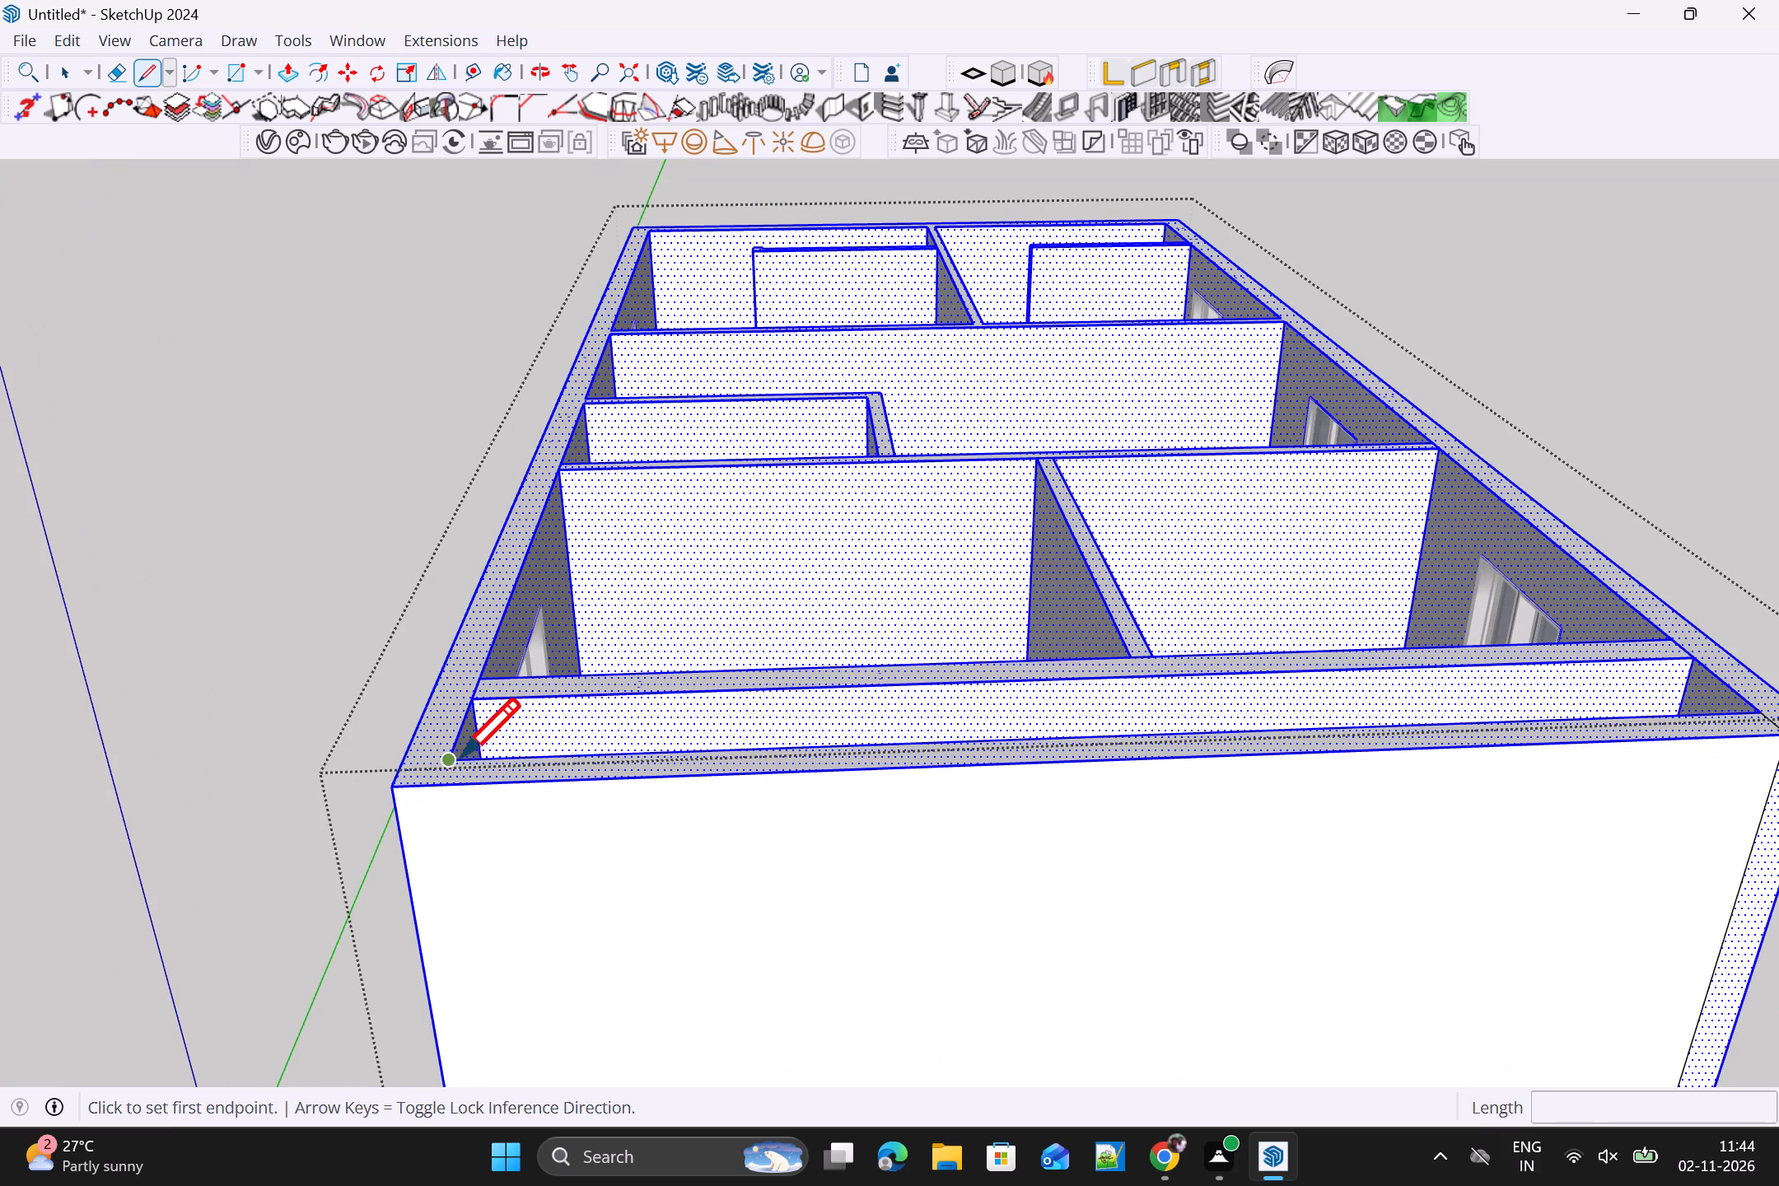
click(454, 761)
click(443, 782)
Draw a vertical line on the front wall's outer face between the base and this short top line, and close the wall group.
scroll(467, 852, down, 2)
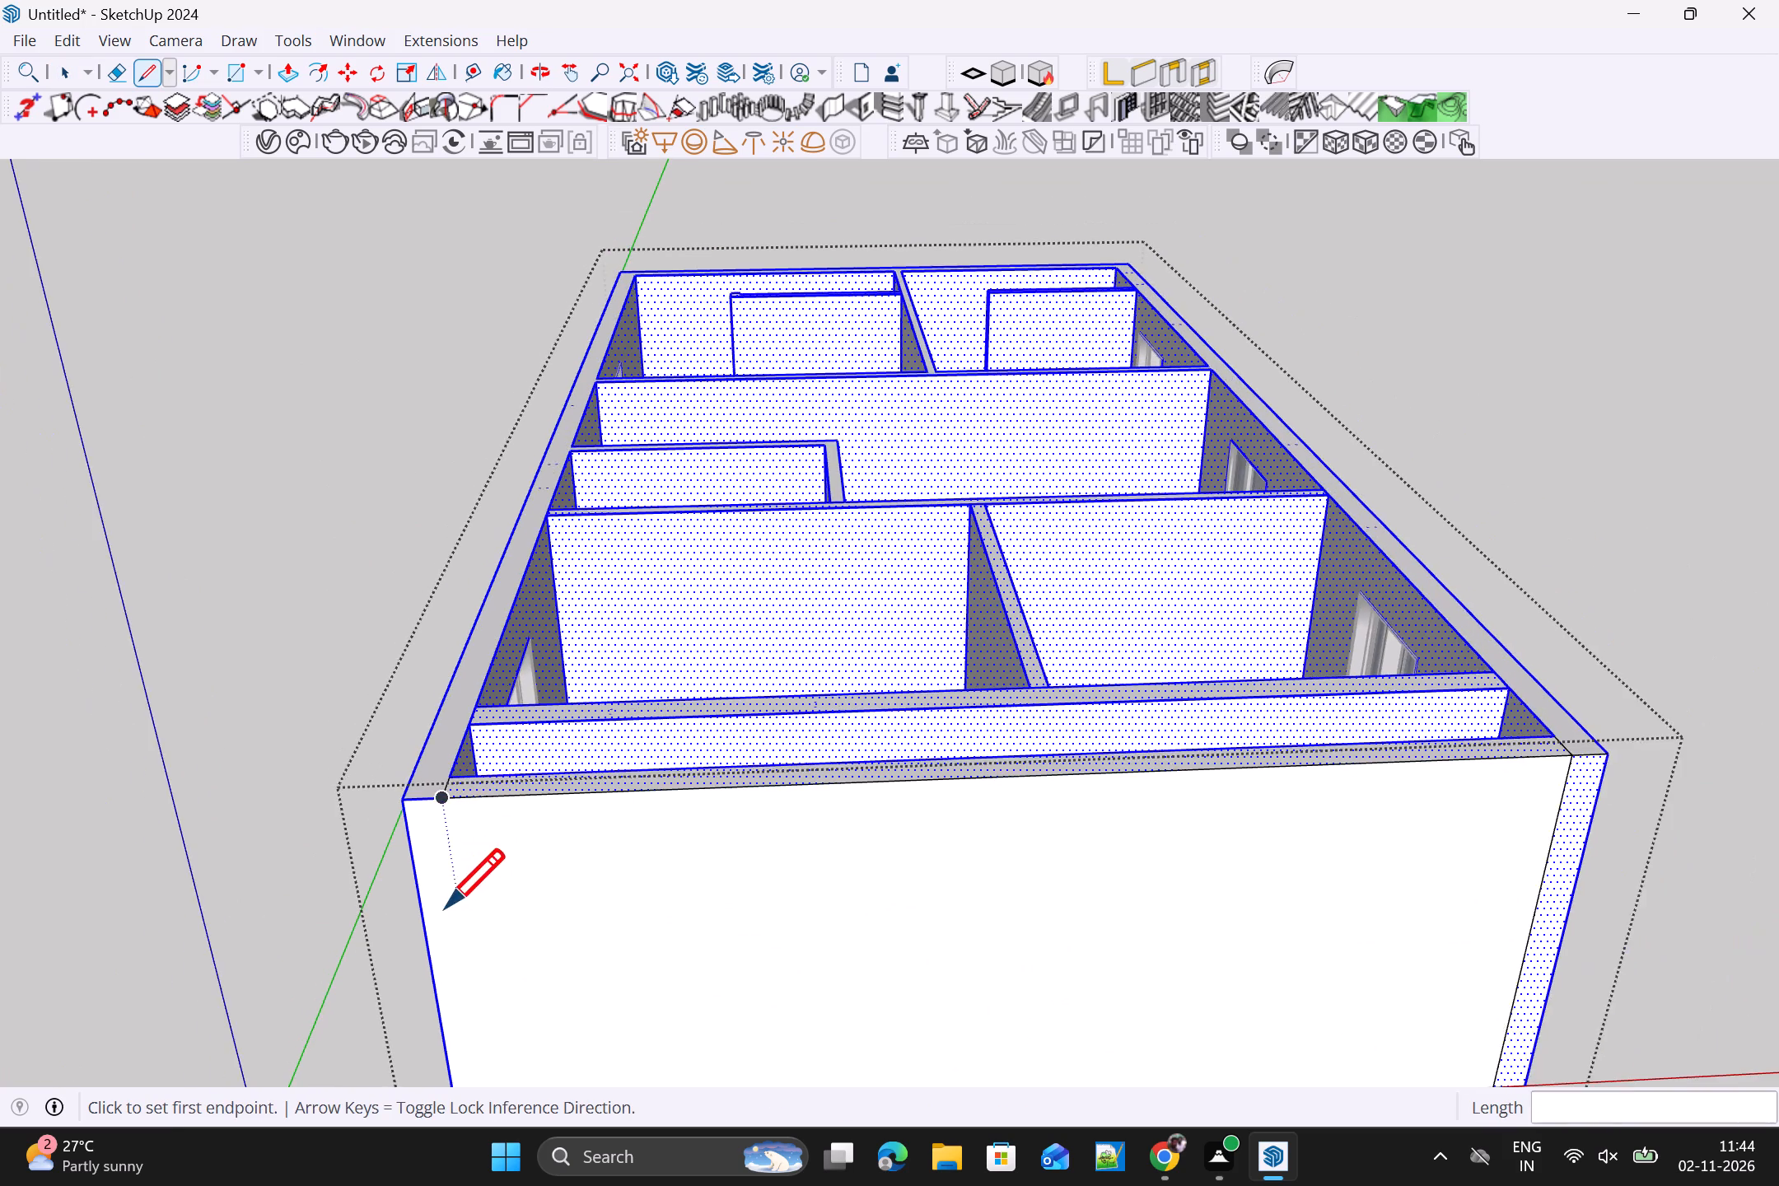
scroll(451, 910, up, 1)
middle_drag(451, 910, 495, 632)
click(513, 849)
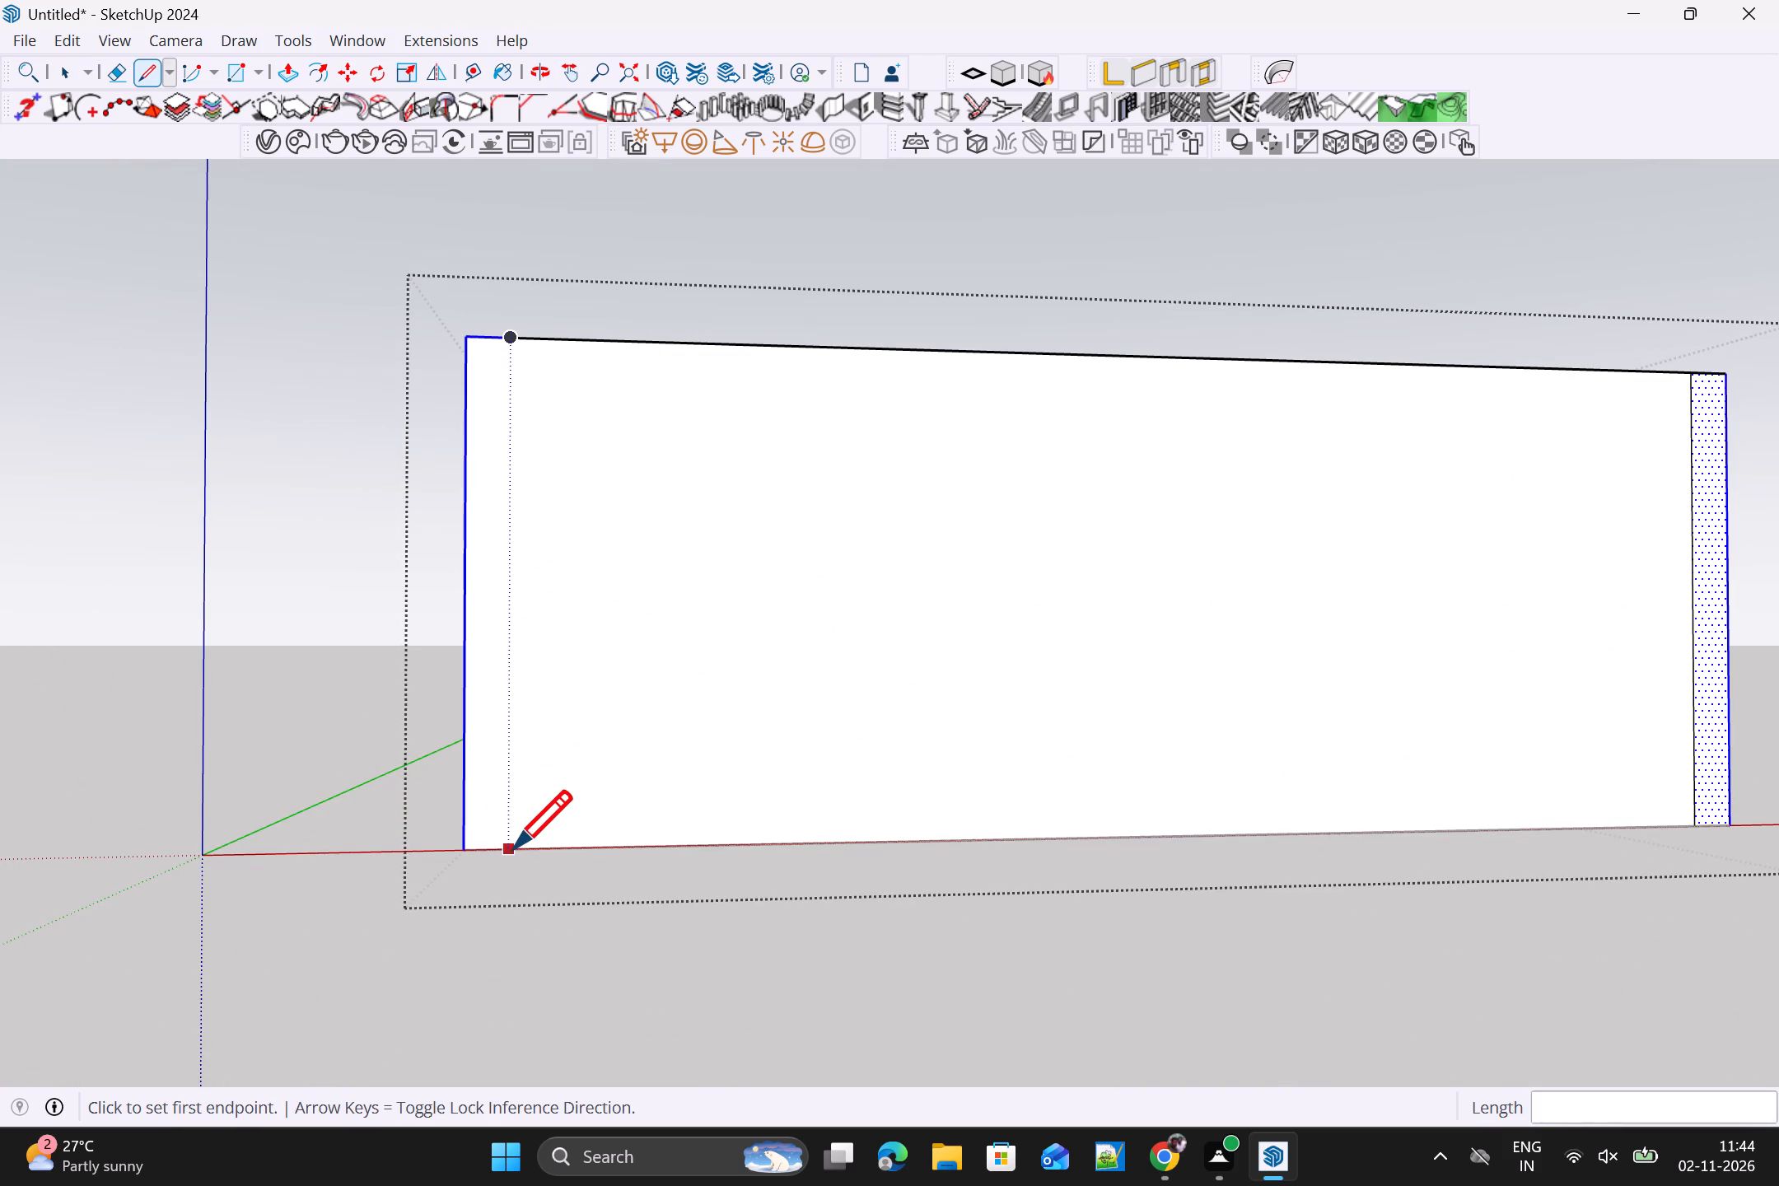
click(511, 338)
key(space)
scroll(536, 391, down, 5)
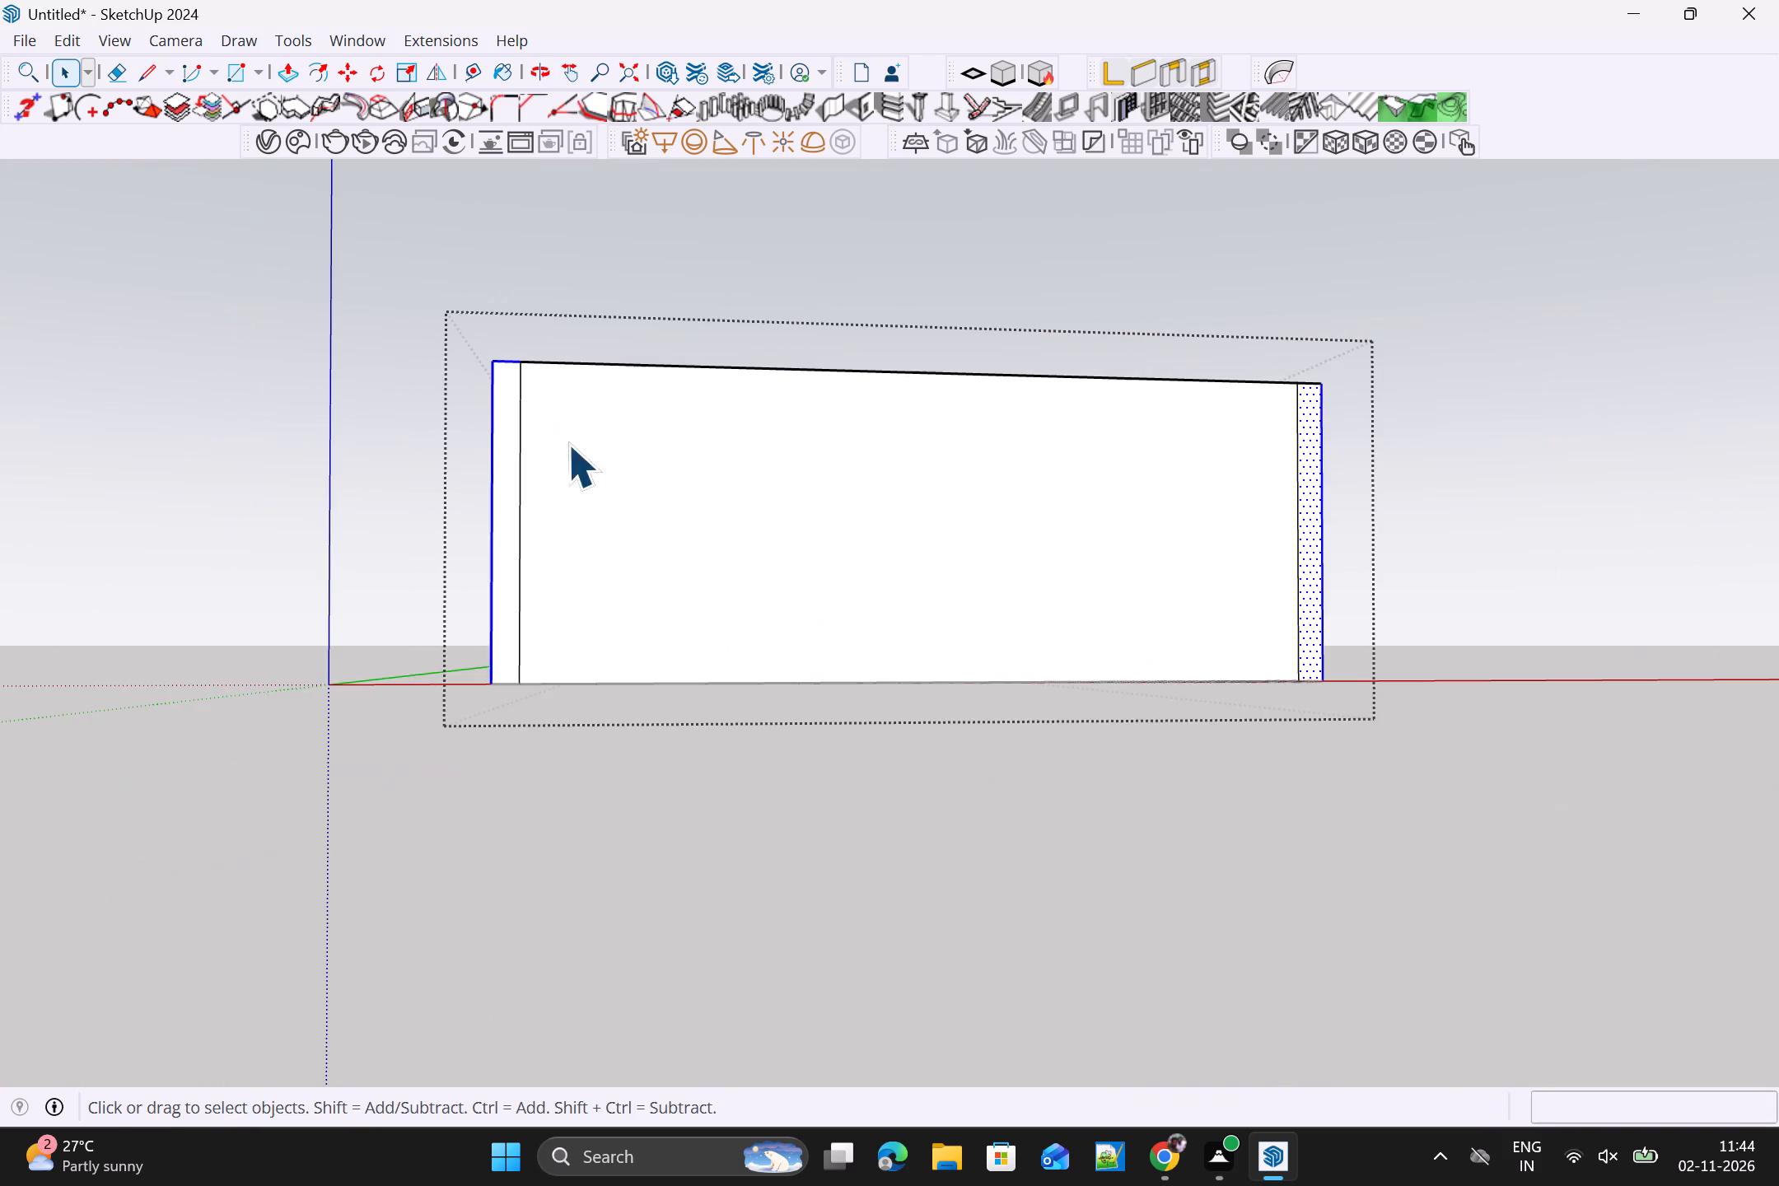
middle_drag(896, 494, 833, 834)
click(1426, 796)
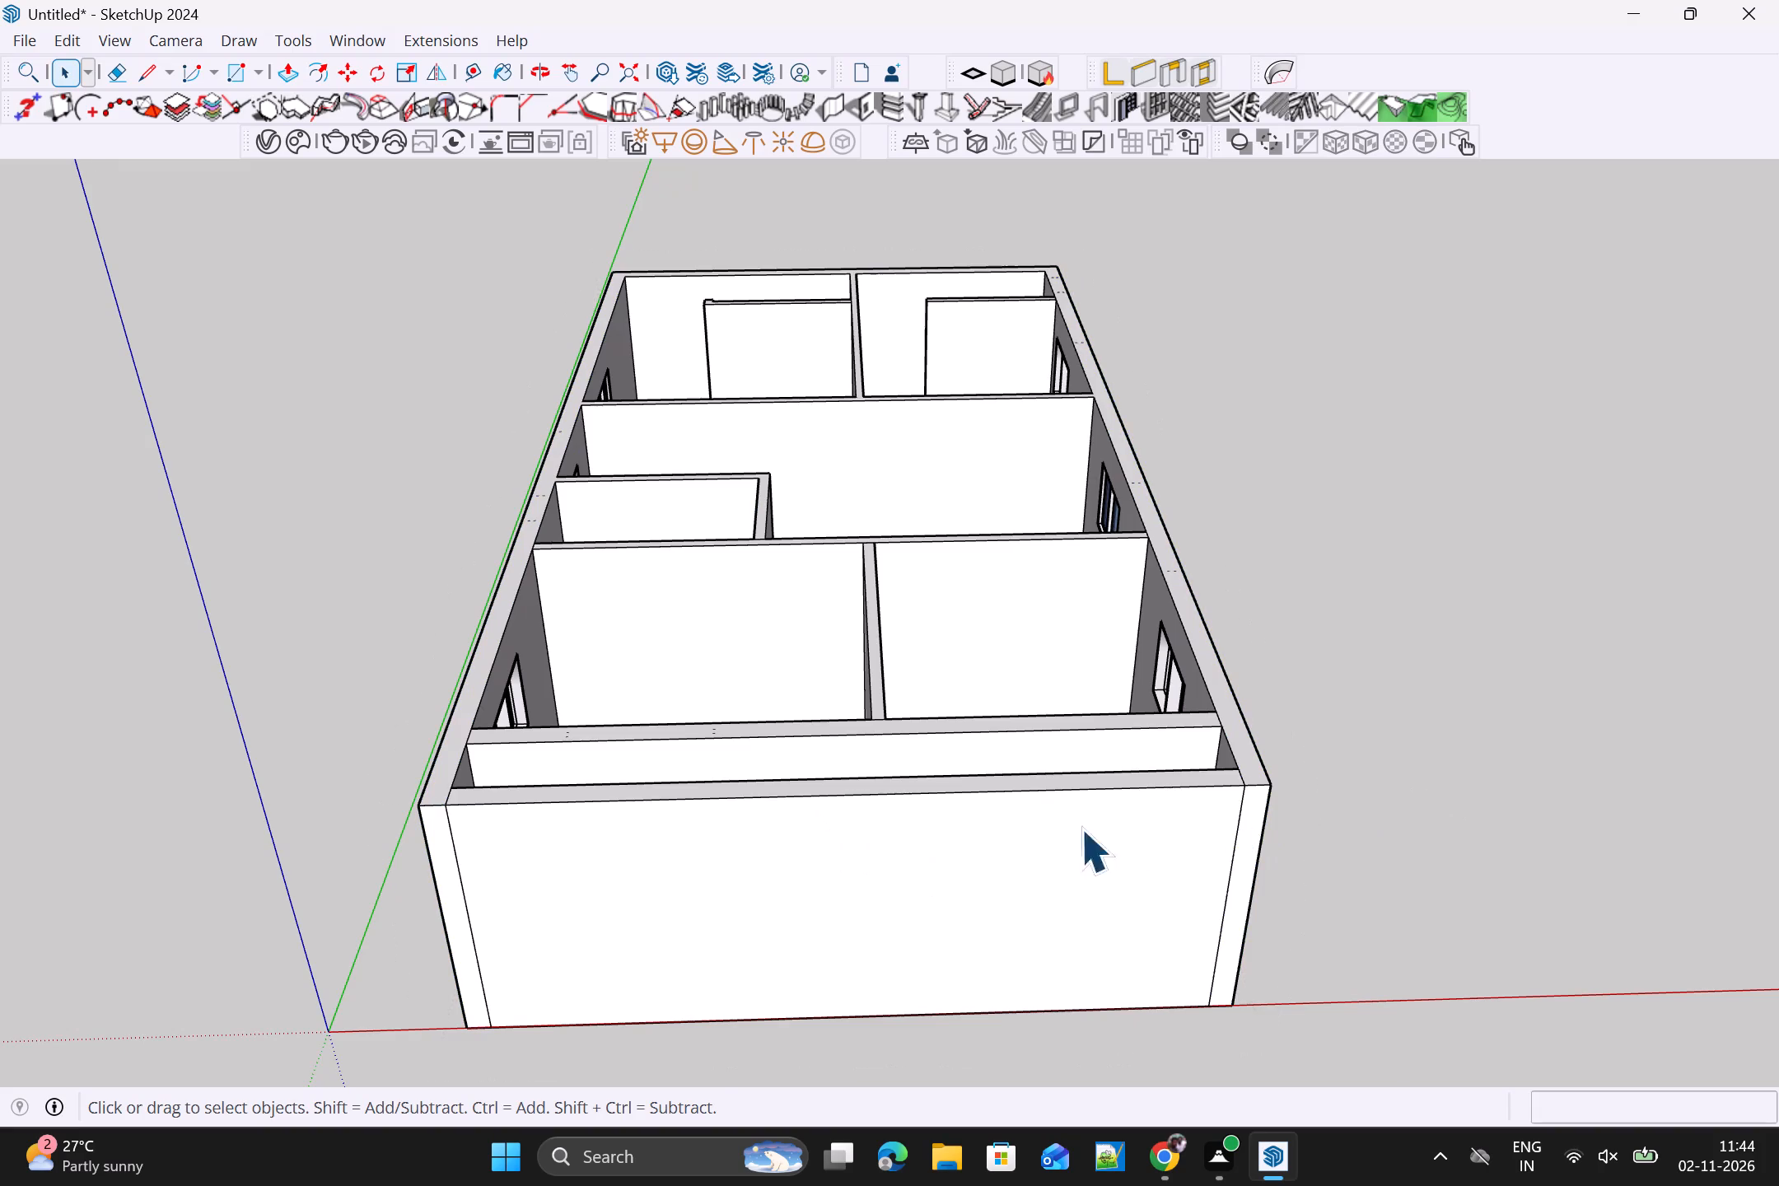
Reopen the wall group, erase the front wall between the two dividing lines, and close the group.
triple_click(777, 825)
click(777, 827)
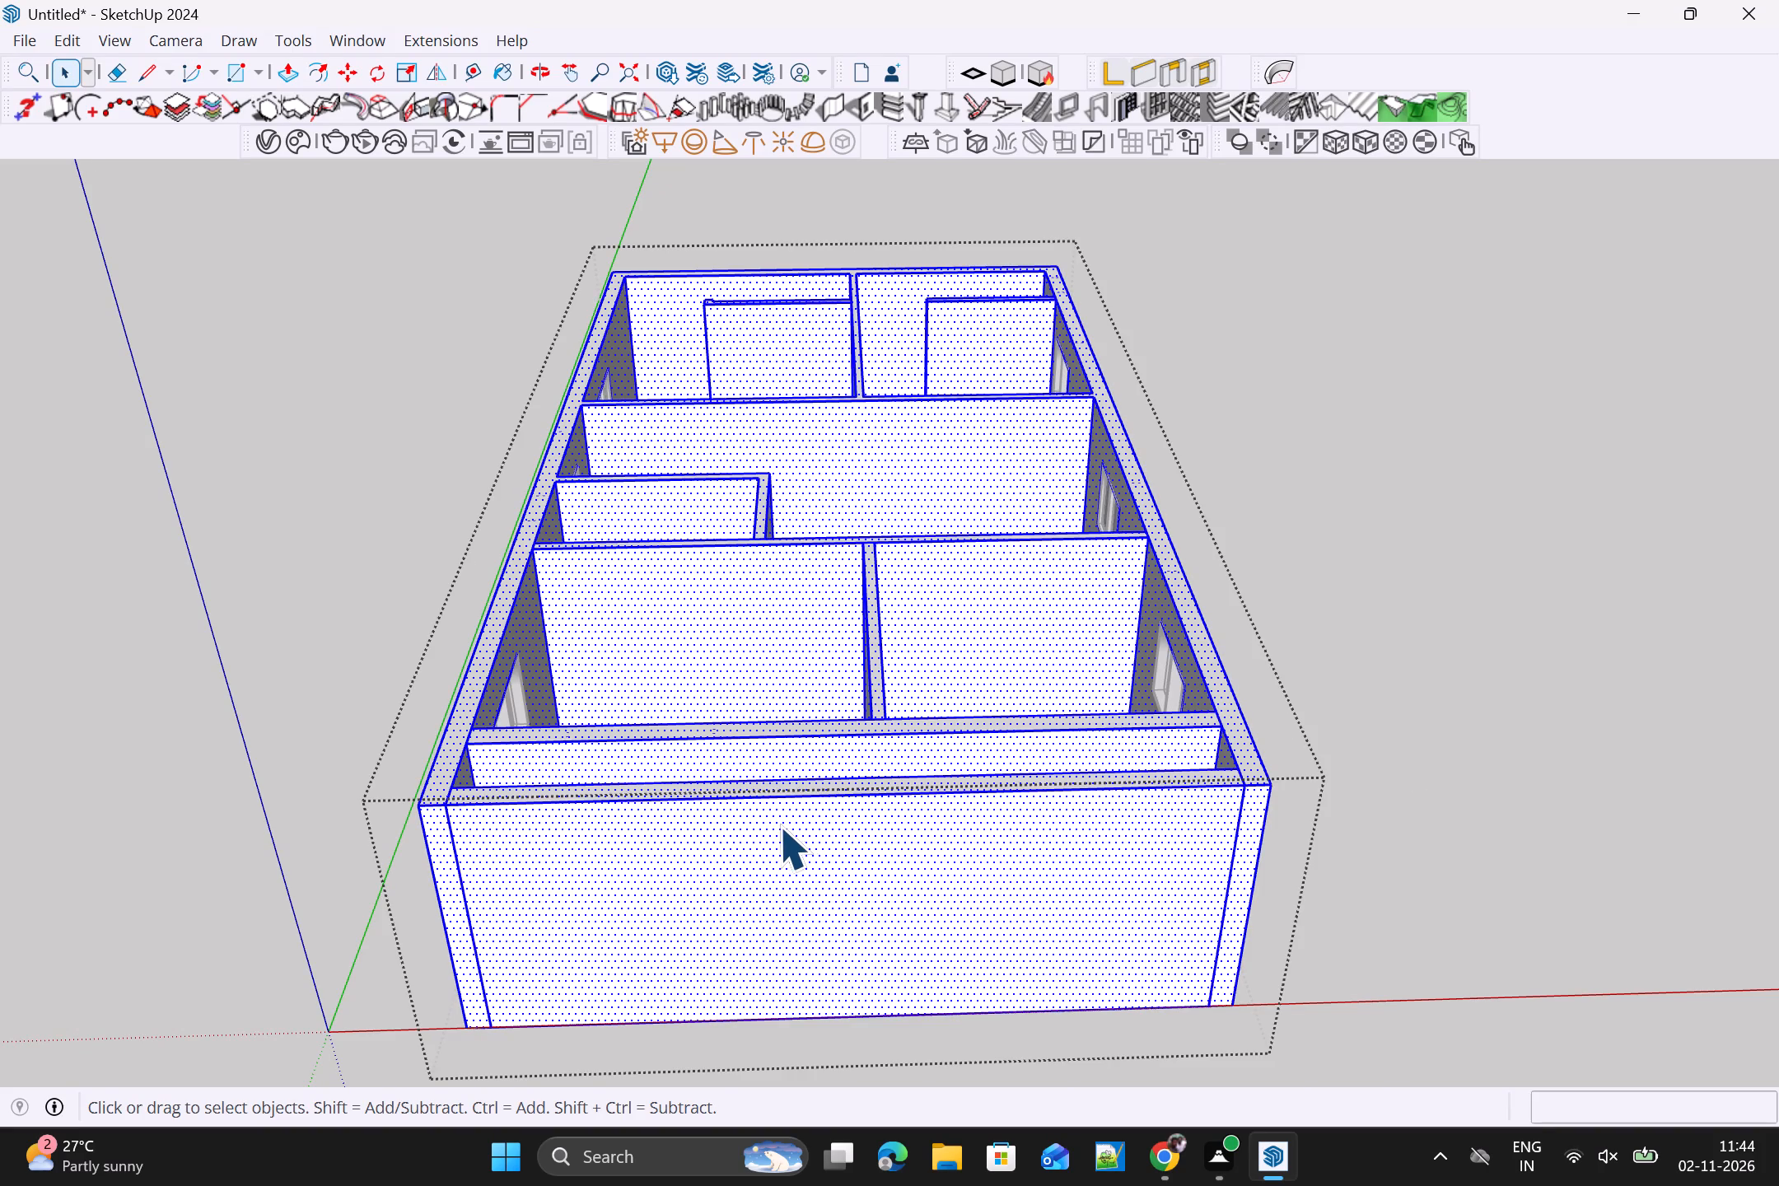
scroll(783, 825, up, 4)
middle_drag(777, 818, 777, 851)
scroll(777, 851, down, 1)
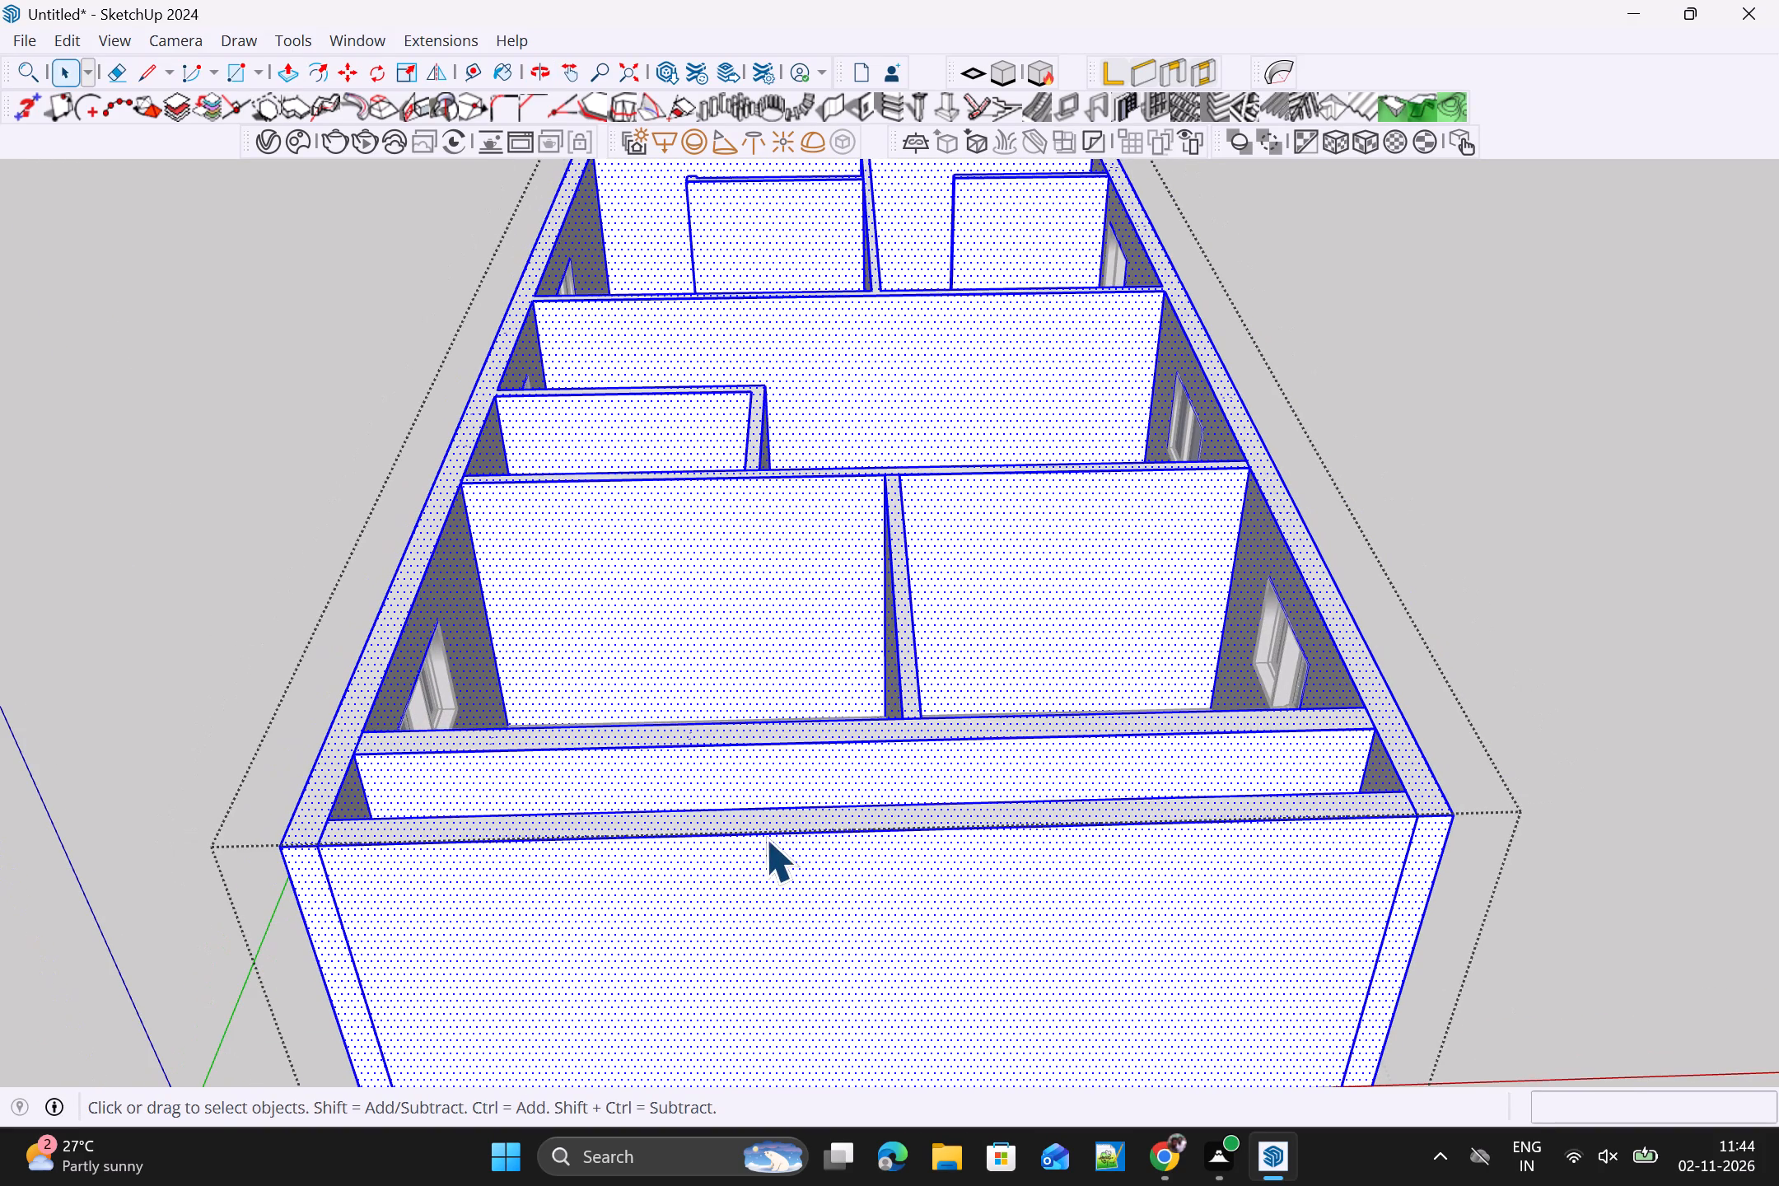
key(e)
key(space)
triple_click(651, 845)
click(651, 847)
triple_click(651, 847)
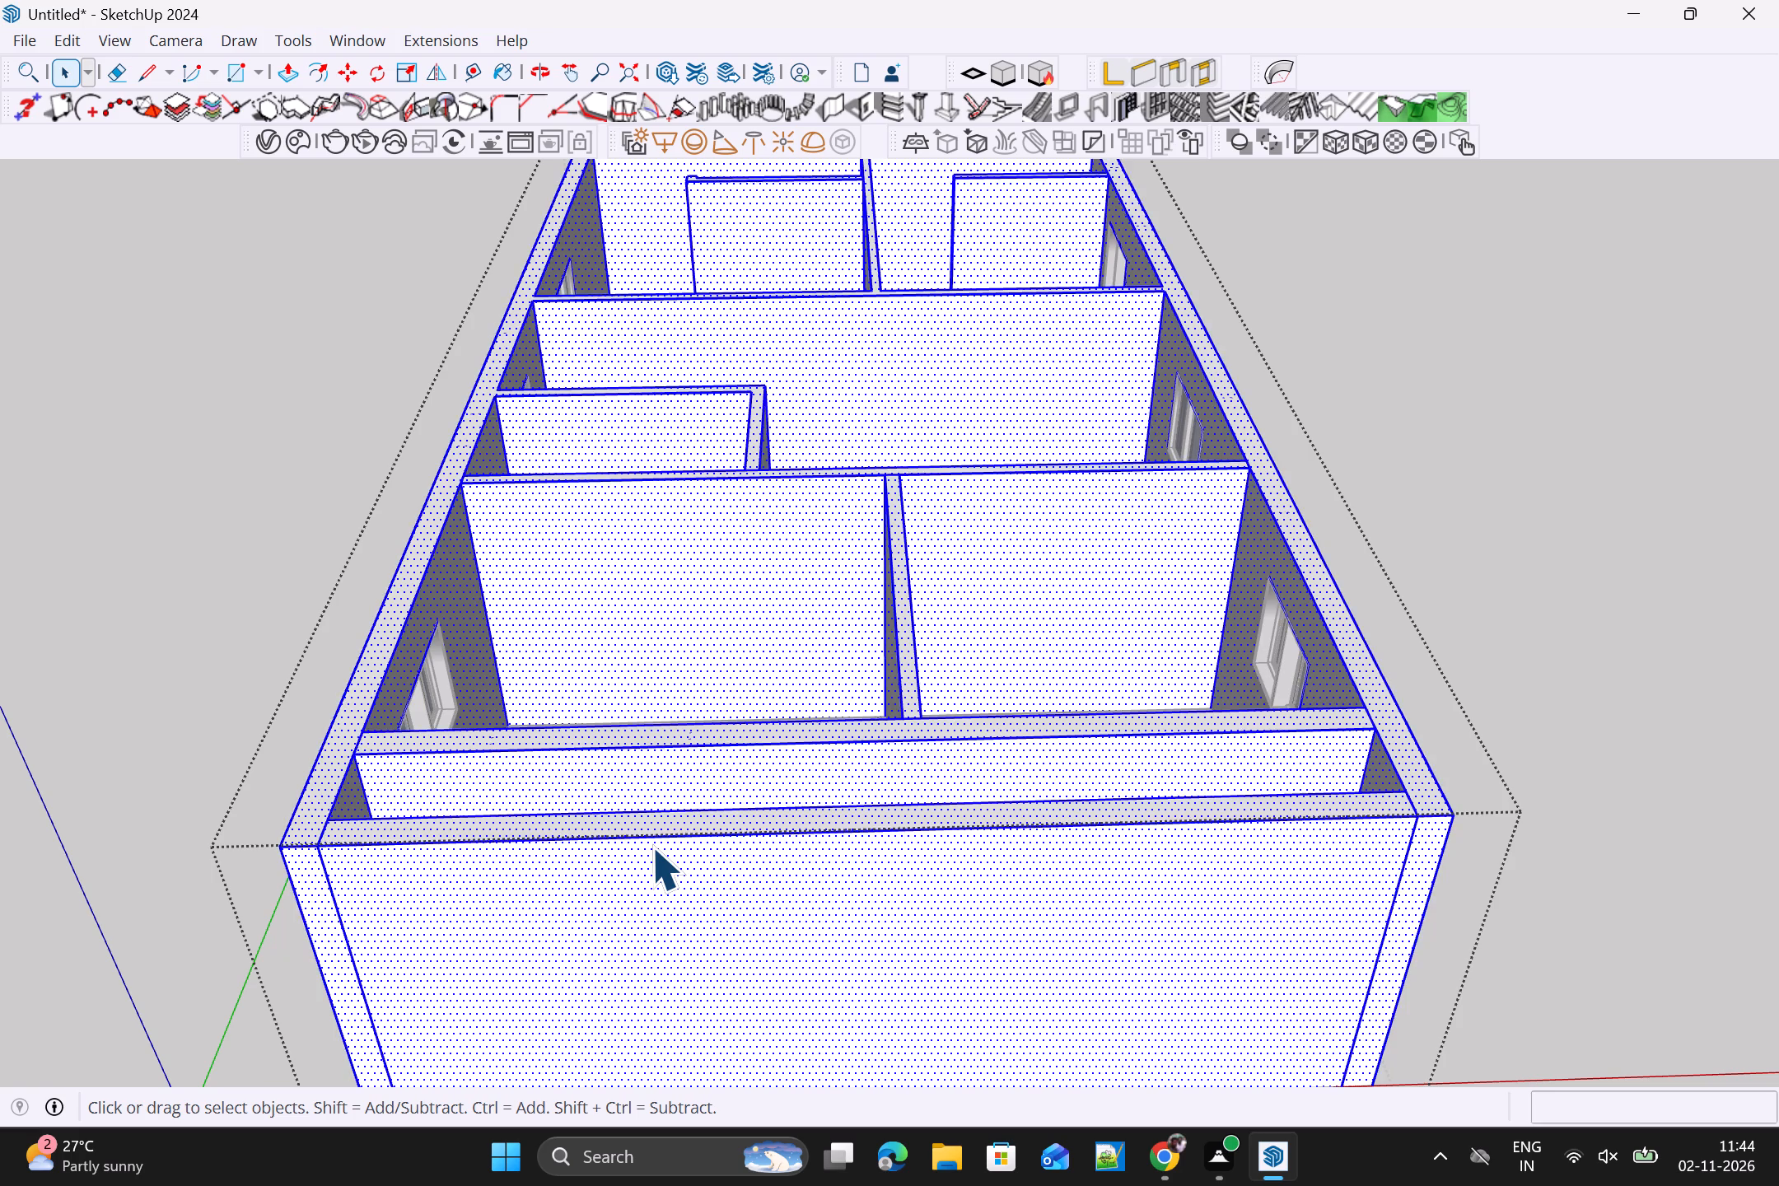
scroll(651, 847, up, 4)
triple_click(659, 845)
double_click(659, 845)
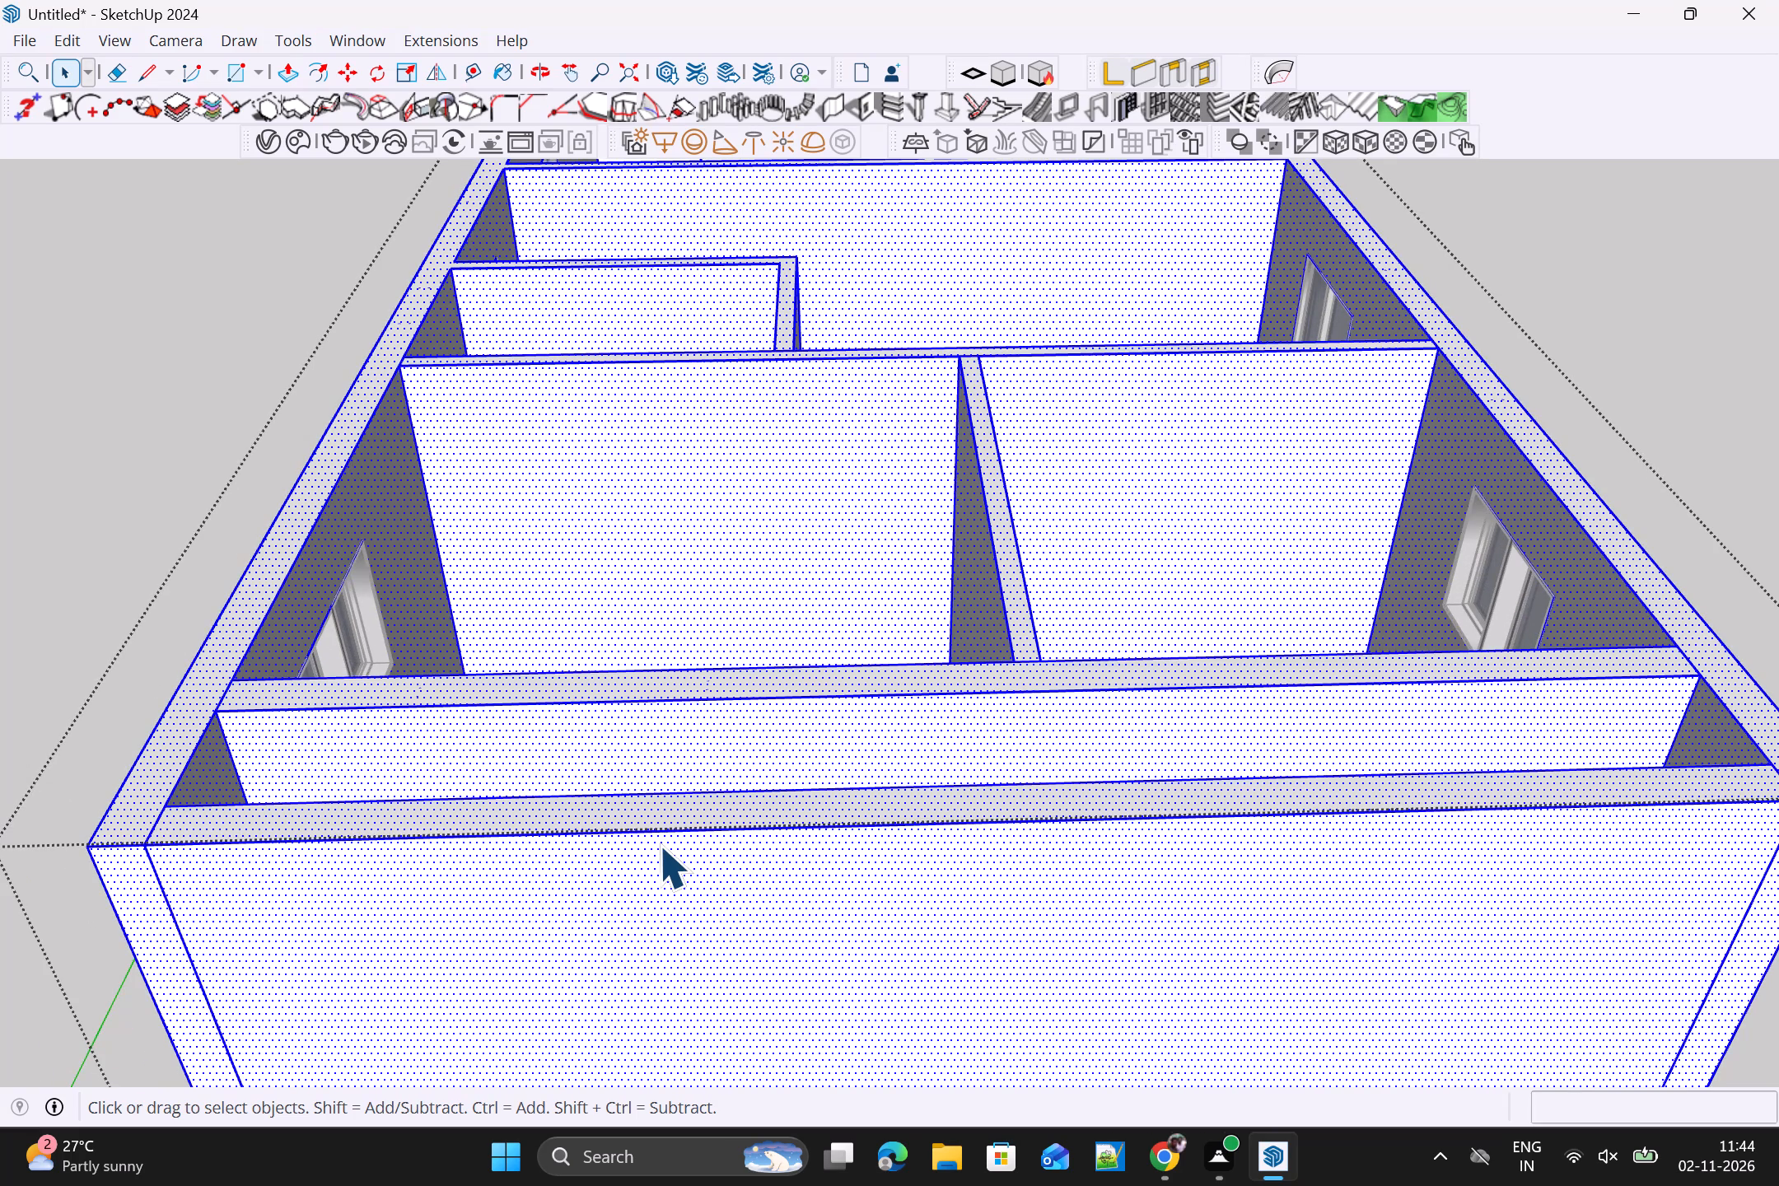
triple_click(659, 845)
triple_click(659, 845)
click(659, 845)
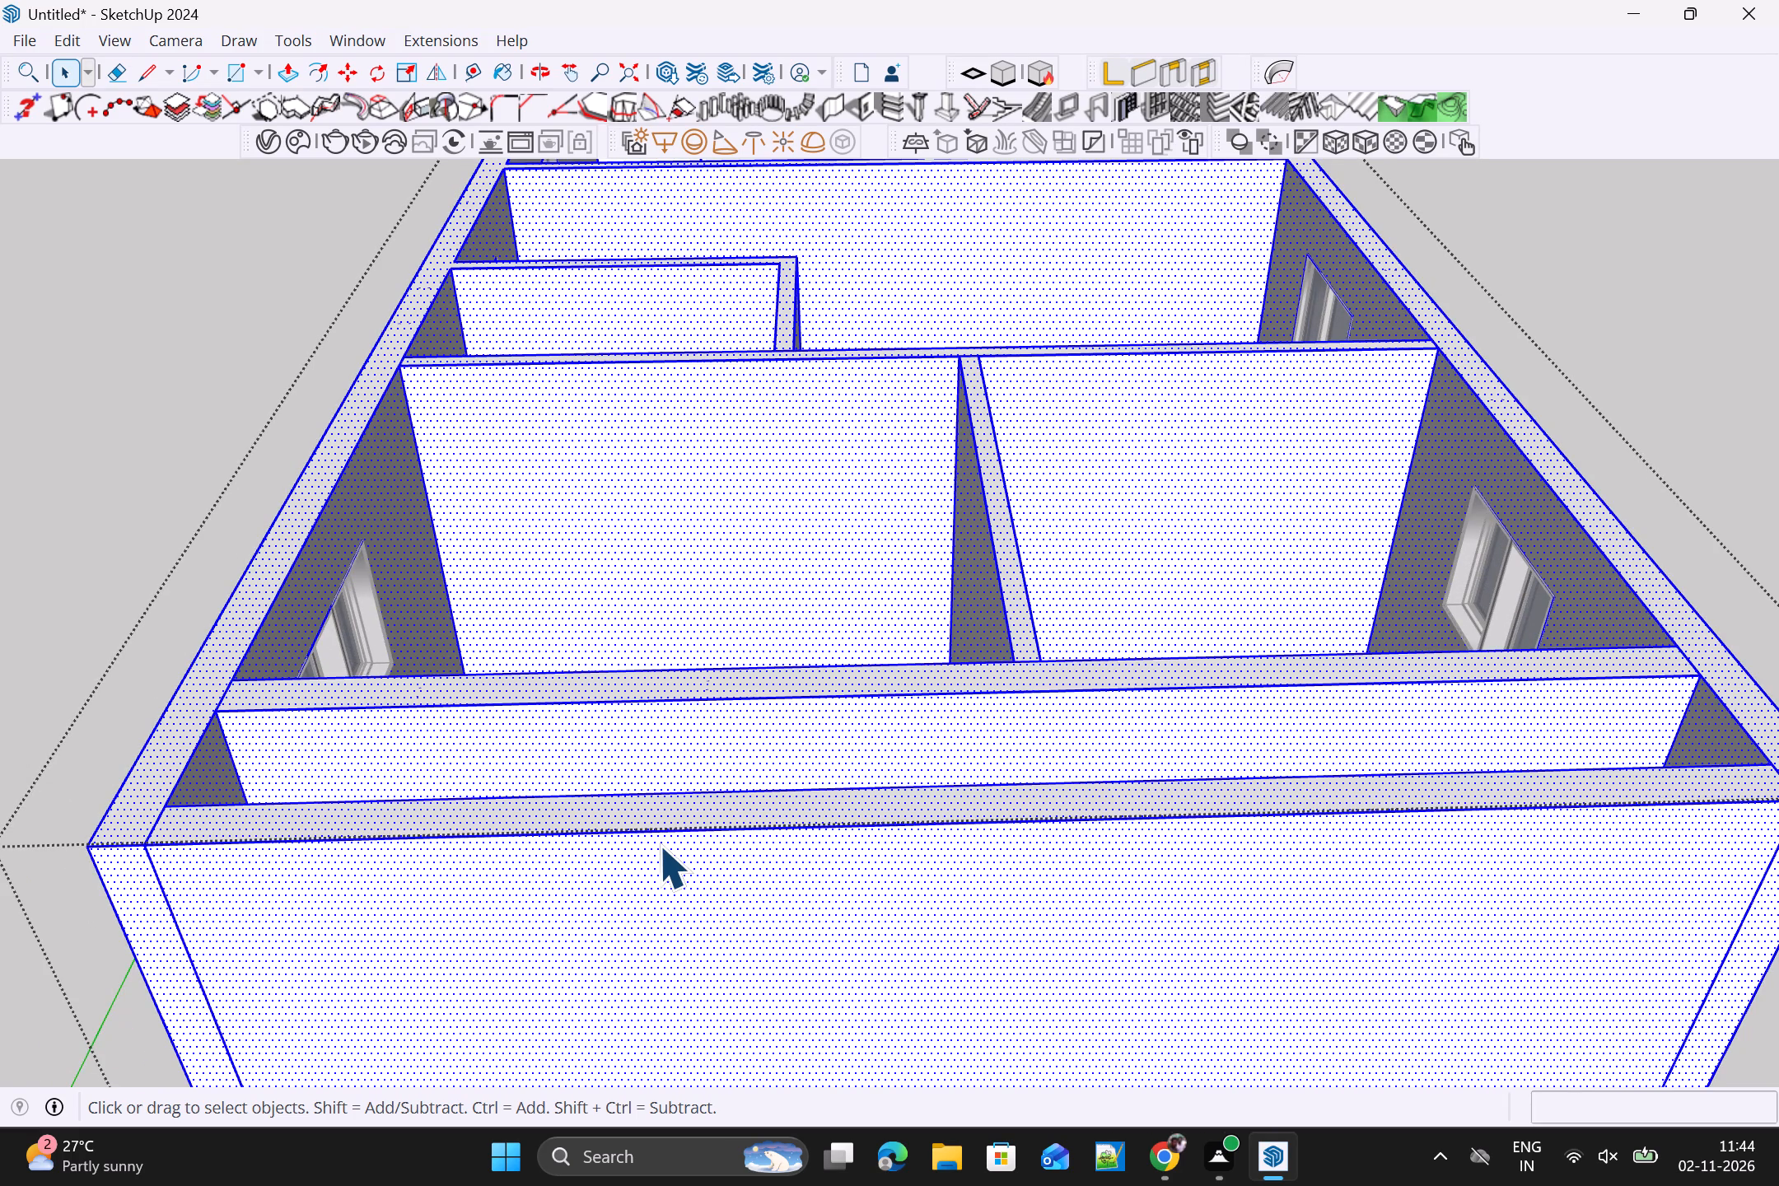
click(659, 853)
key(e)
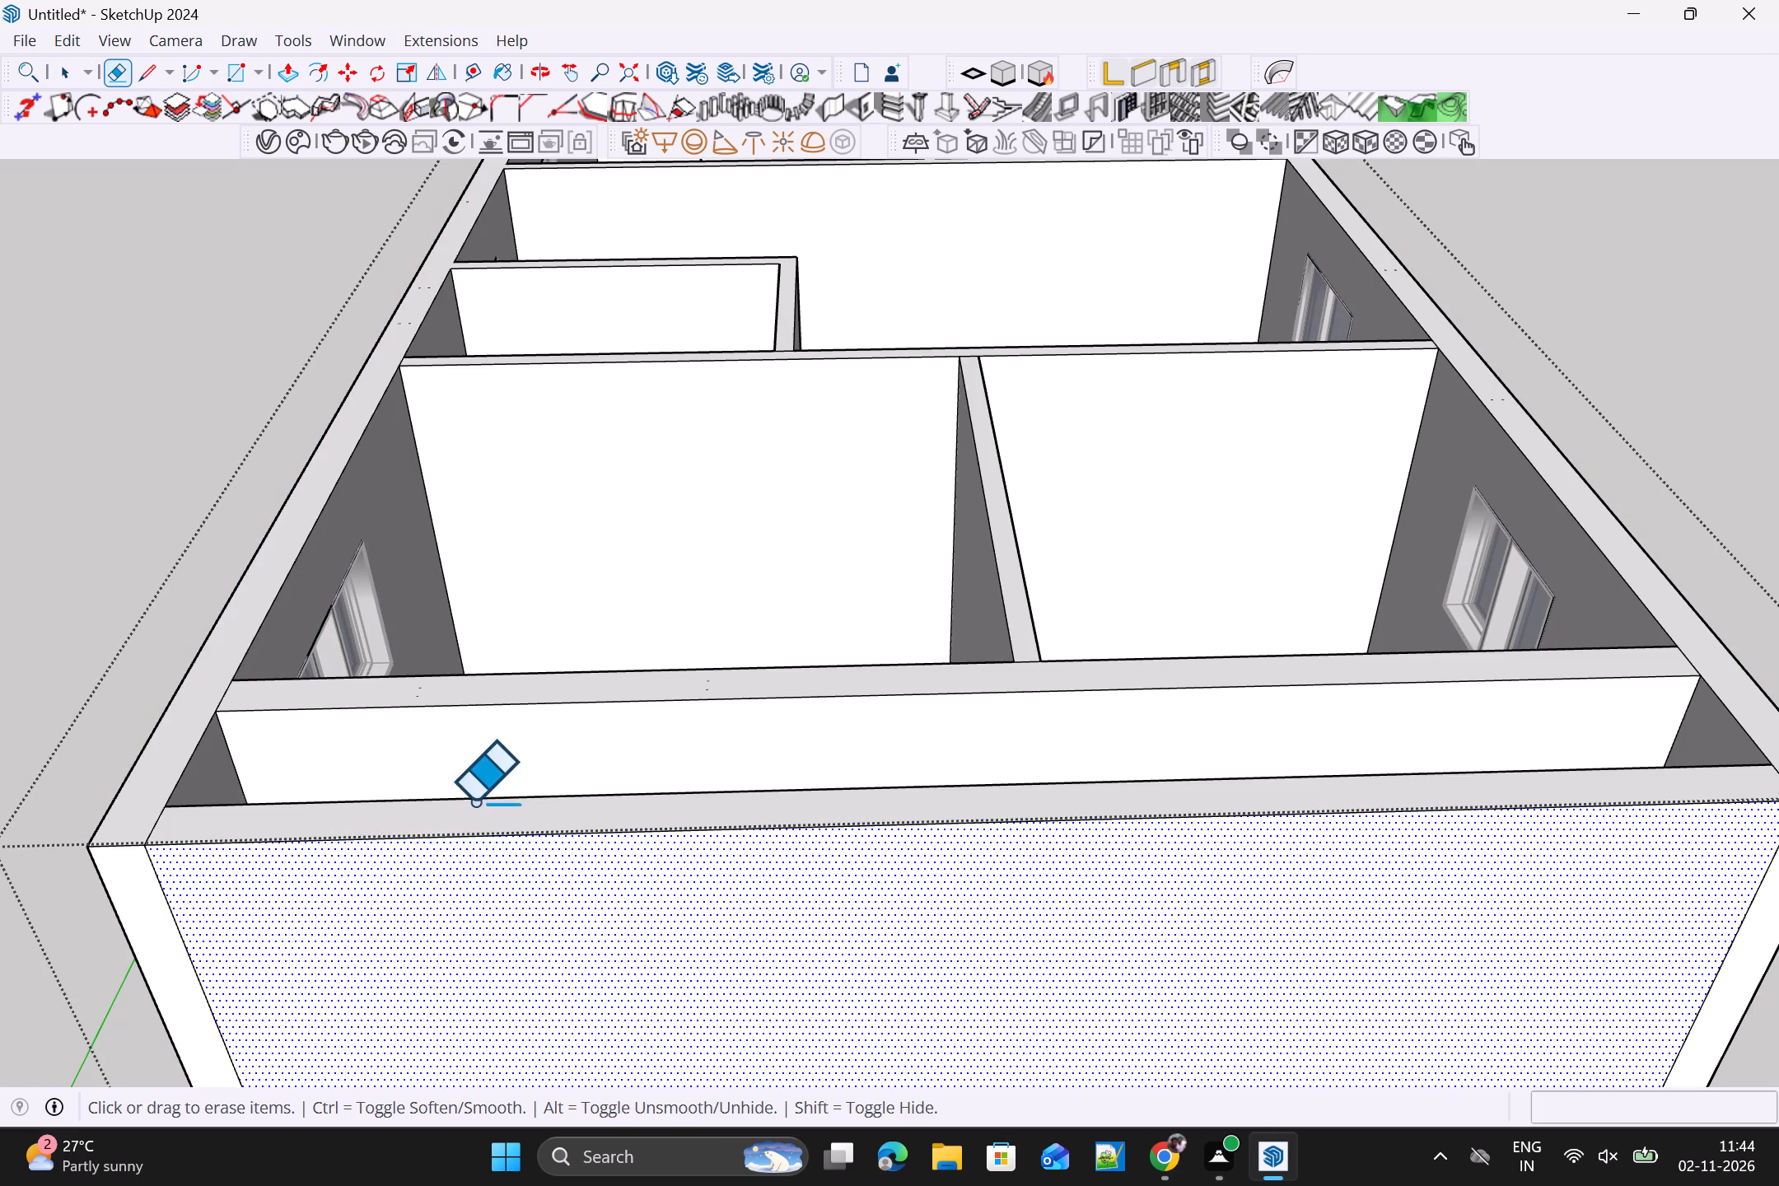
drag(472, 799, 470, 881)
scroll(491, 863, down, 8)
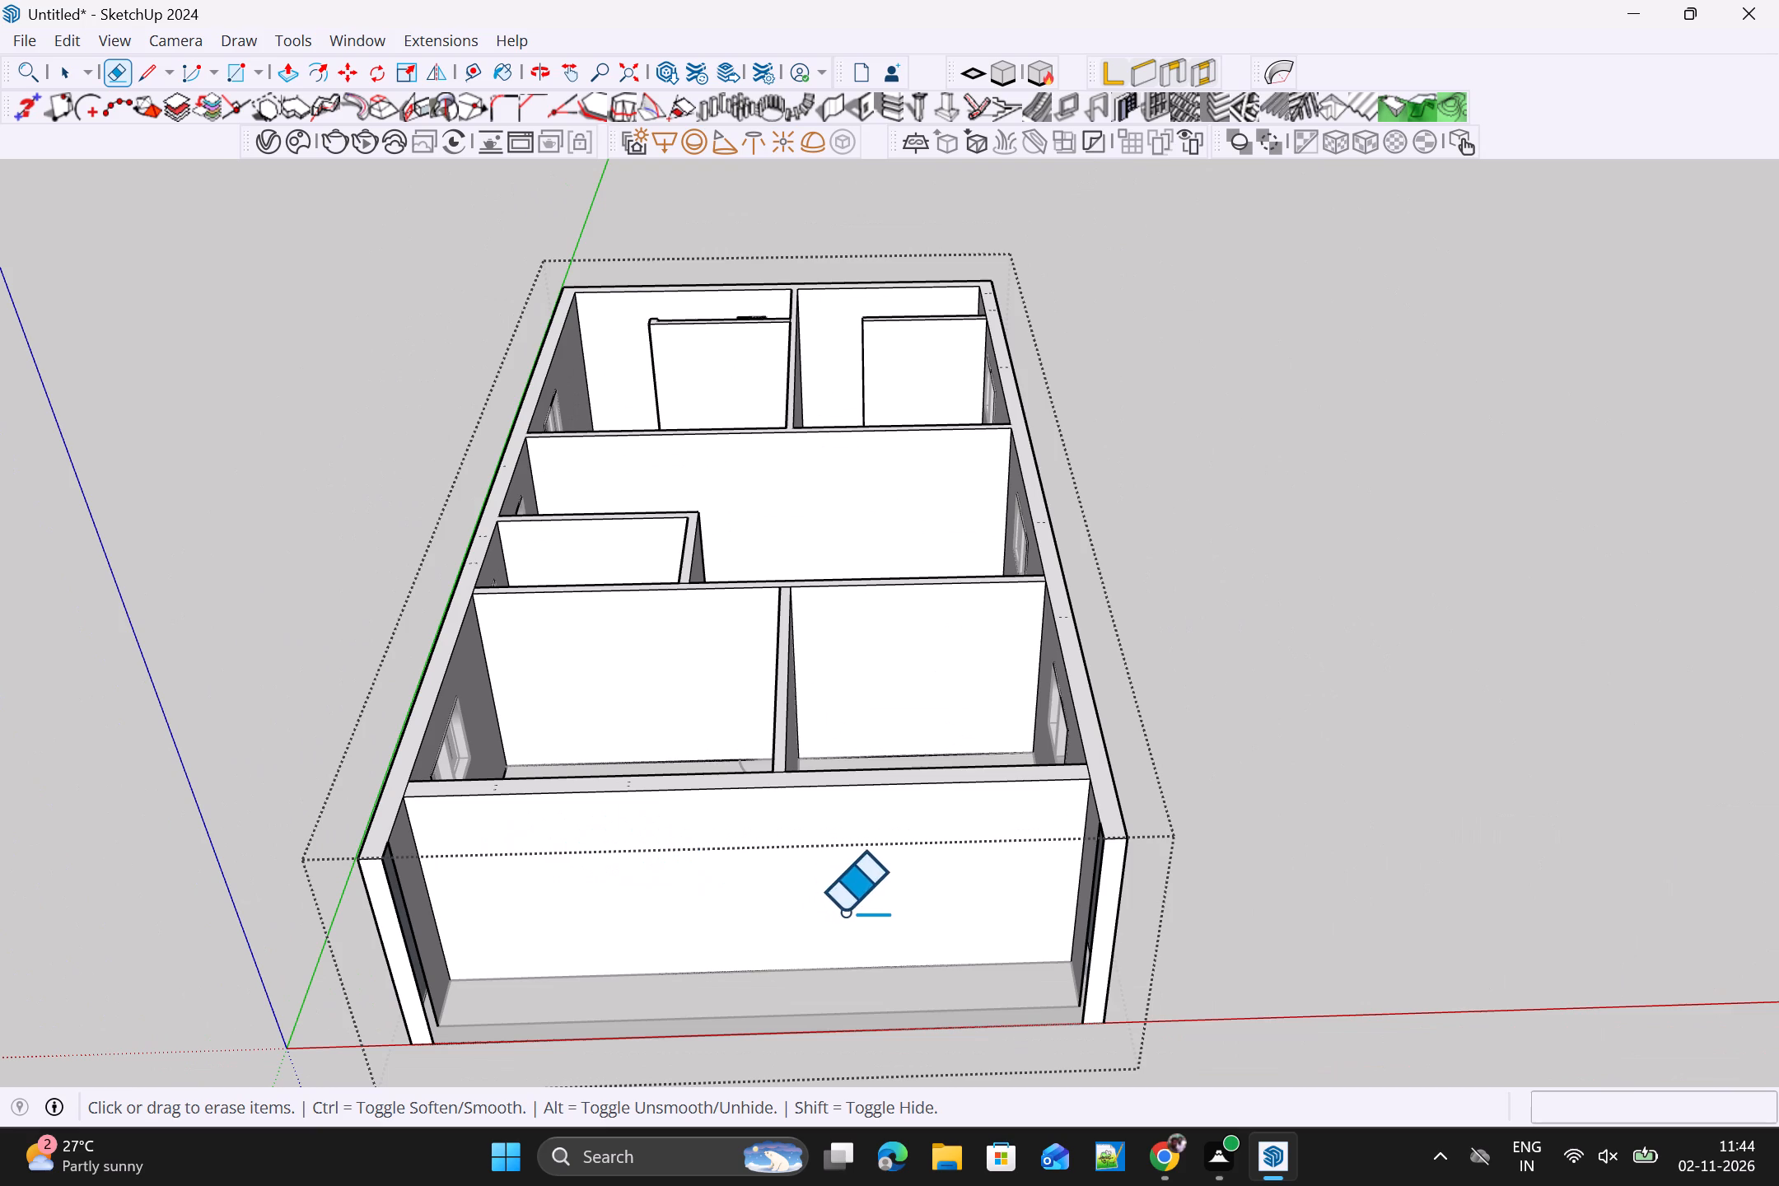
click(745, 991)
drag(726, 995, 716, 1057)
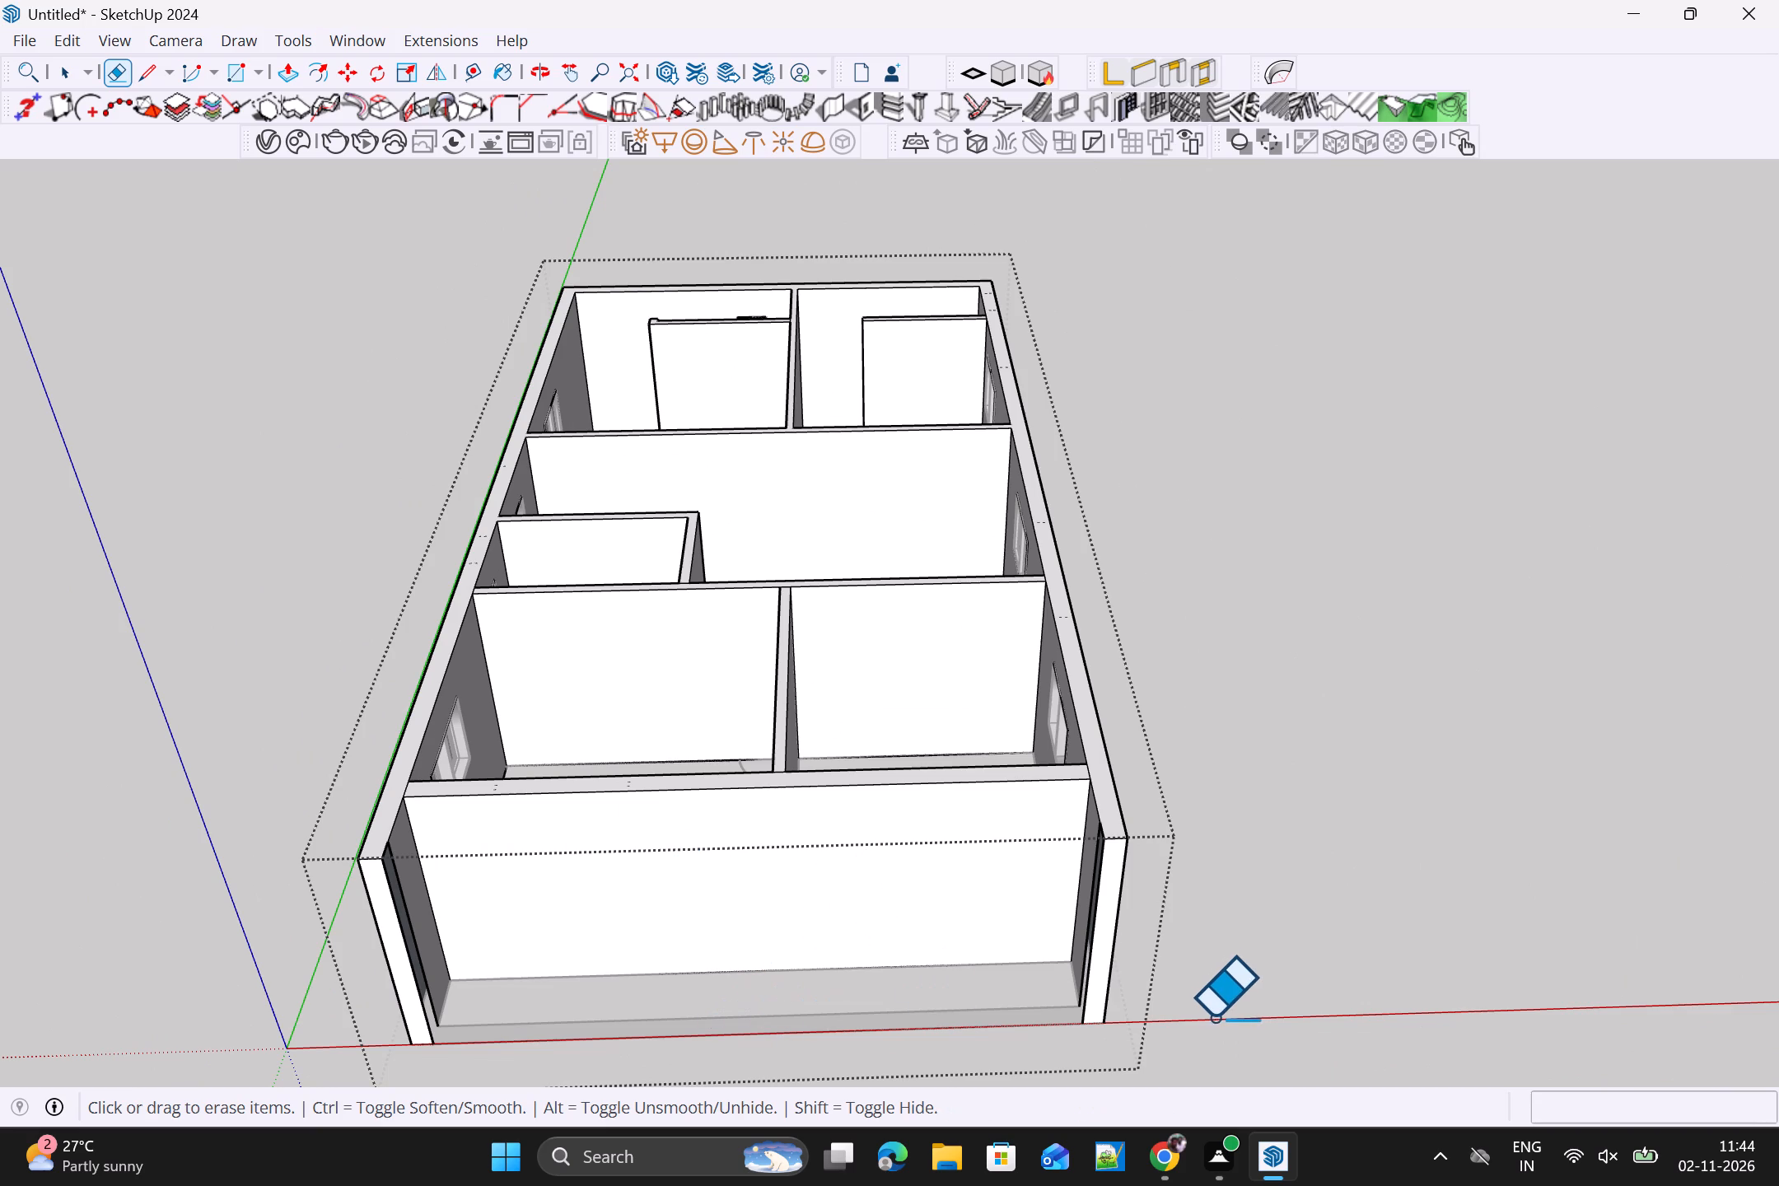
key(Escape)
click(1241, 1006)
key(space)
click(1243, 997)
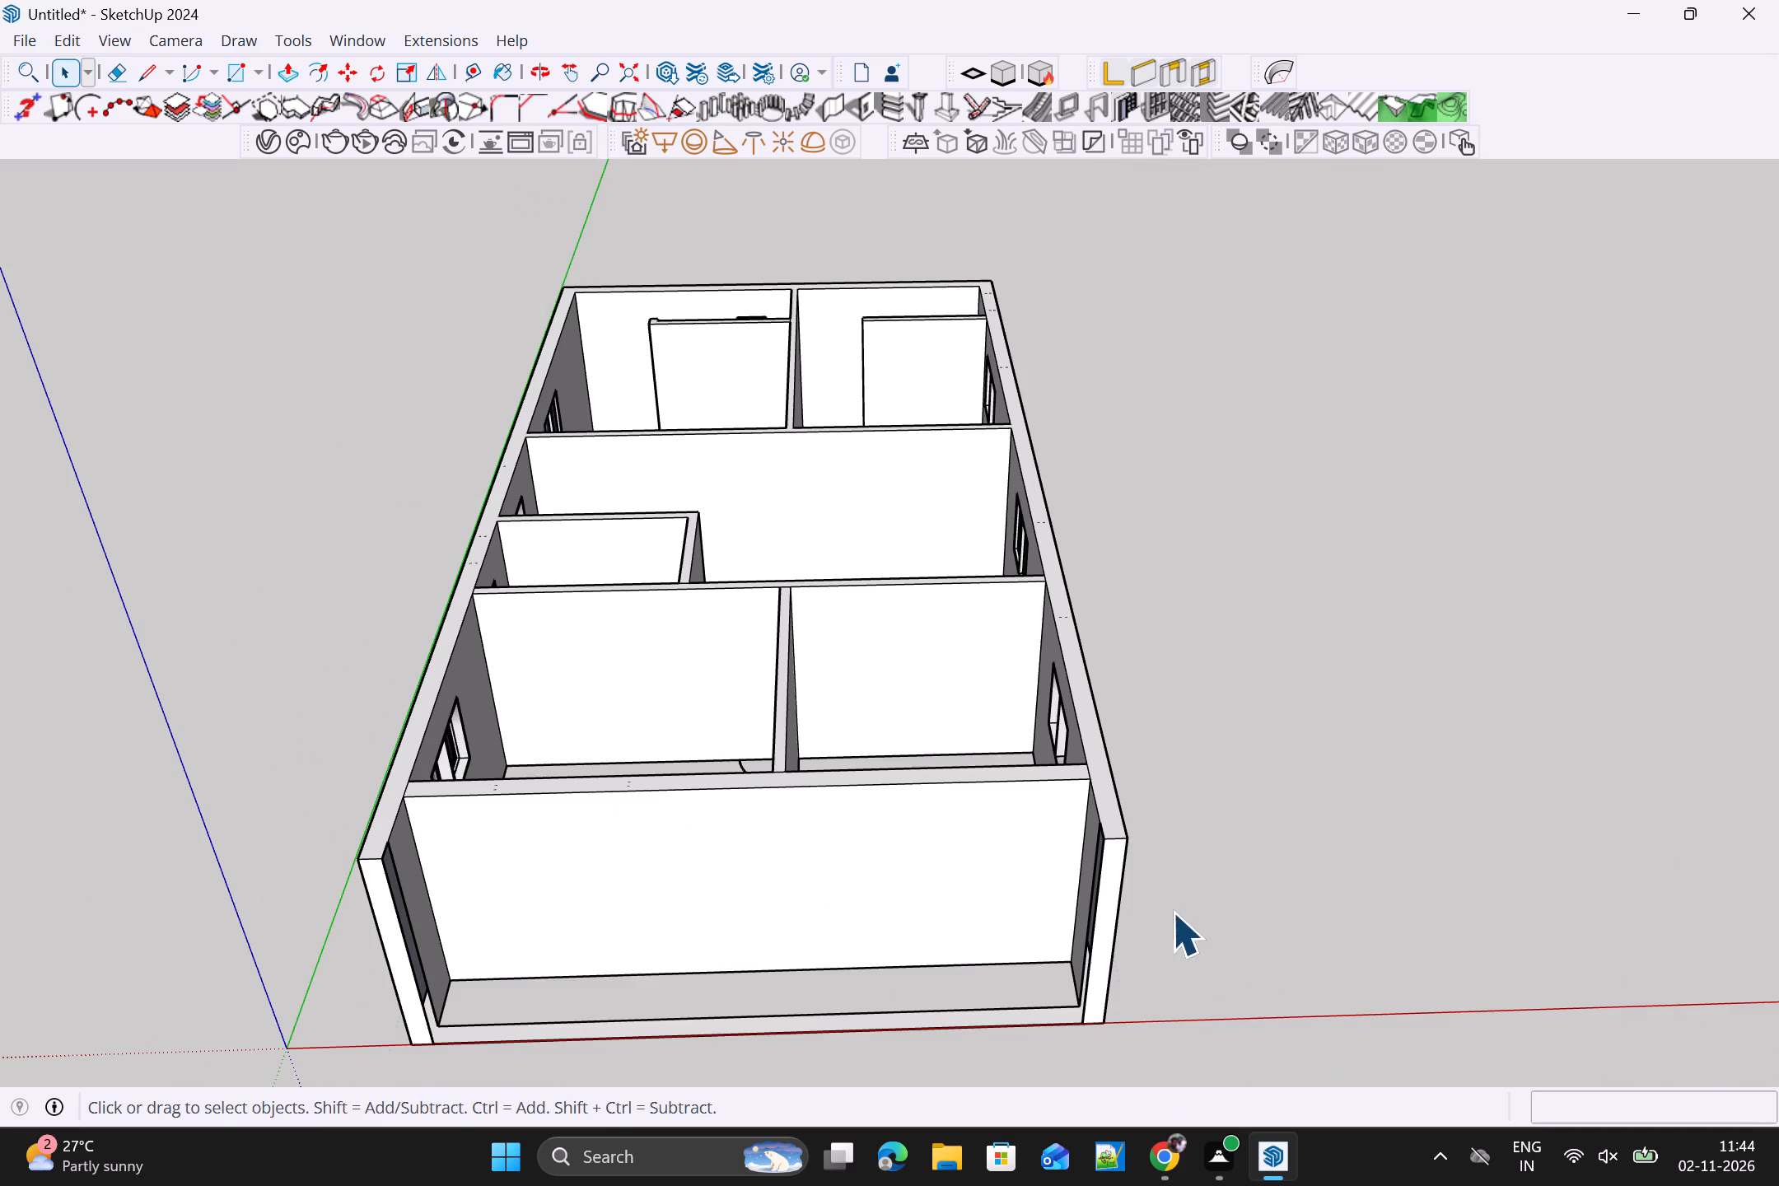
Inside the wall group, close the opening in the side wall farther from the origin with an 8' 10 5/16" by 9" rectangle.
middle_drag(1172, 912, 1398, 861)
scroll(1355, 844, up, 6)
middle_drag(1355, 847, 1506, 904)
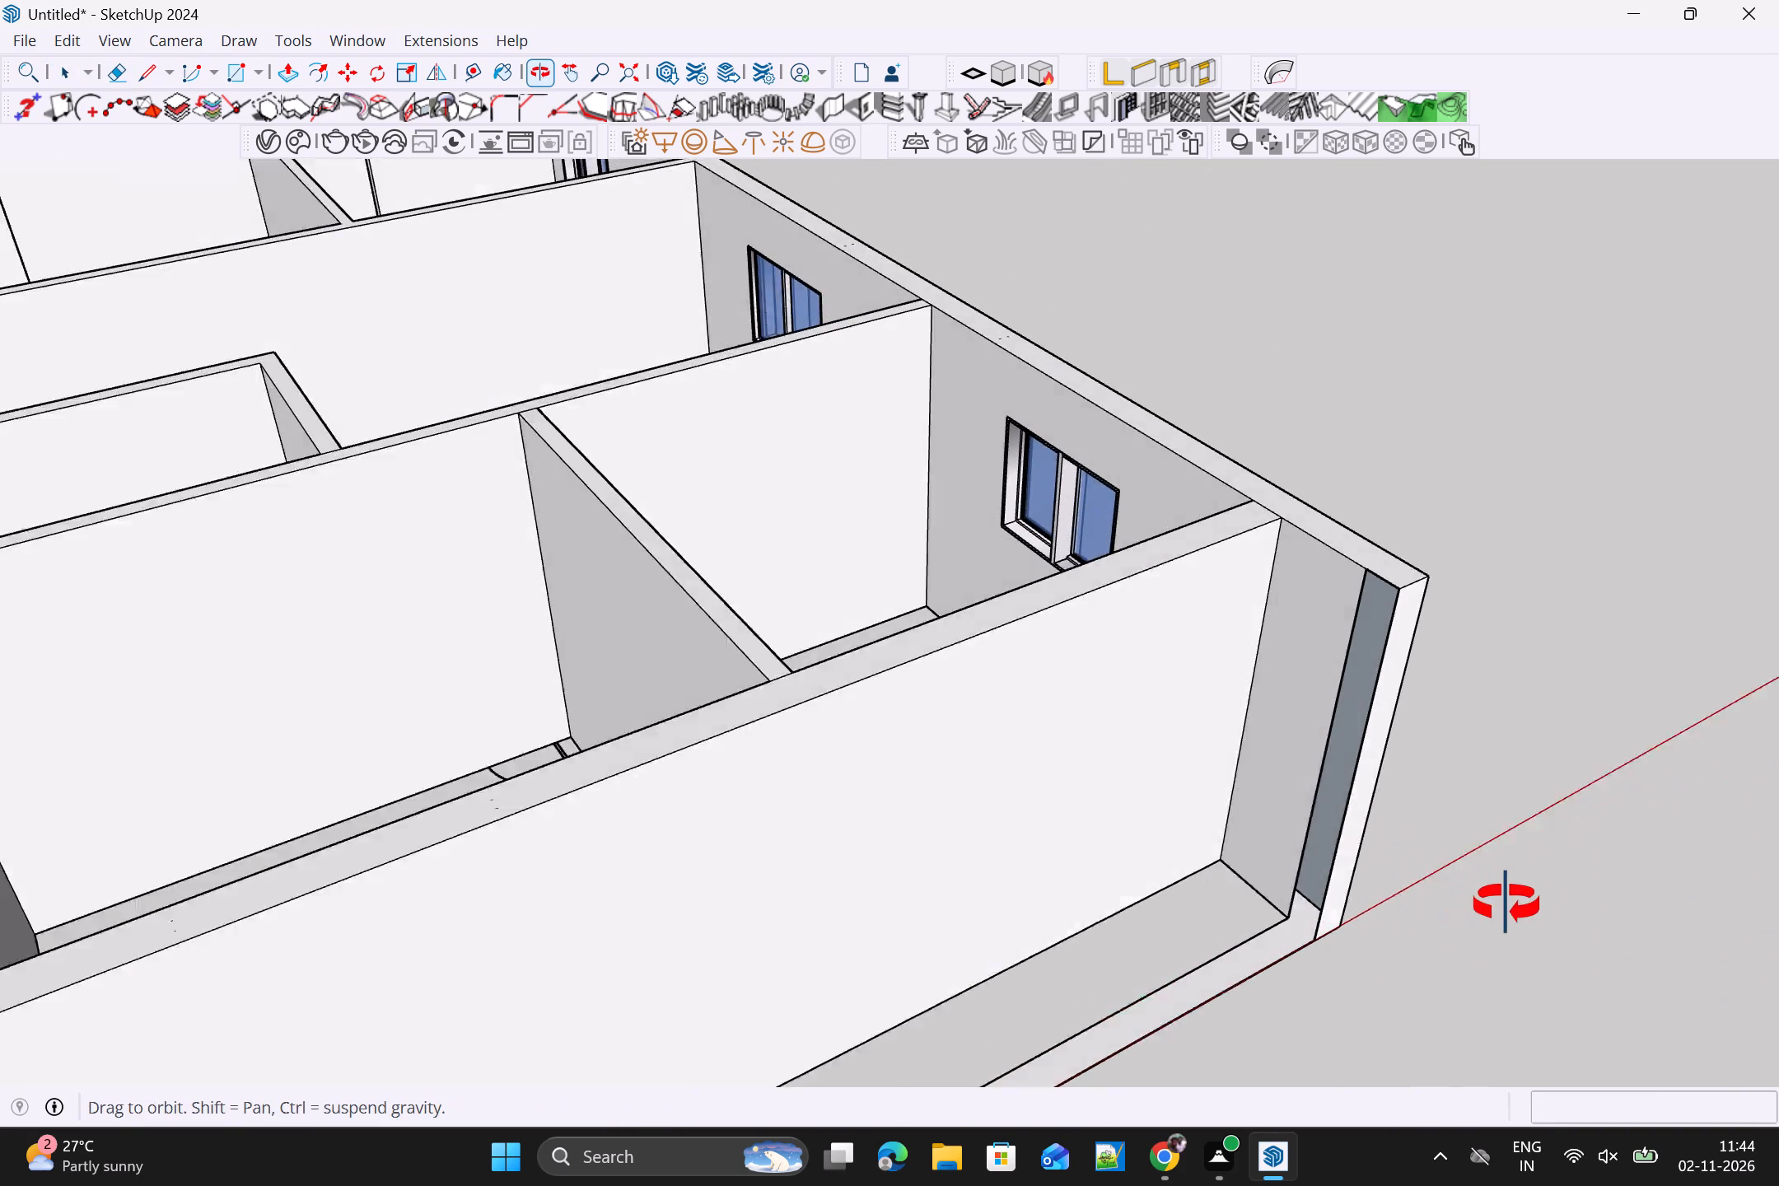
middle_drag(1506, 904, 1511, 905)
key(e)
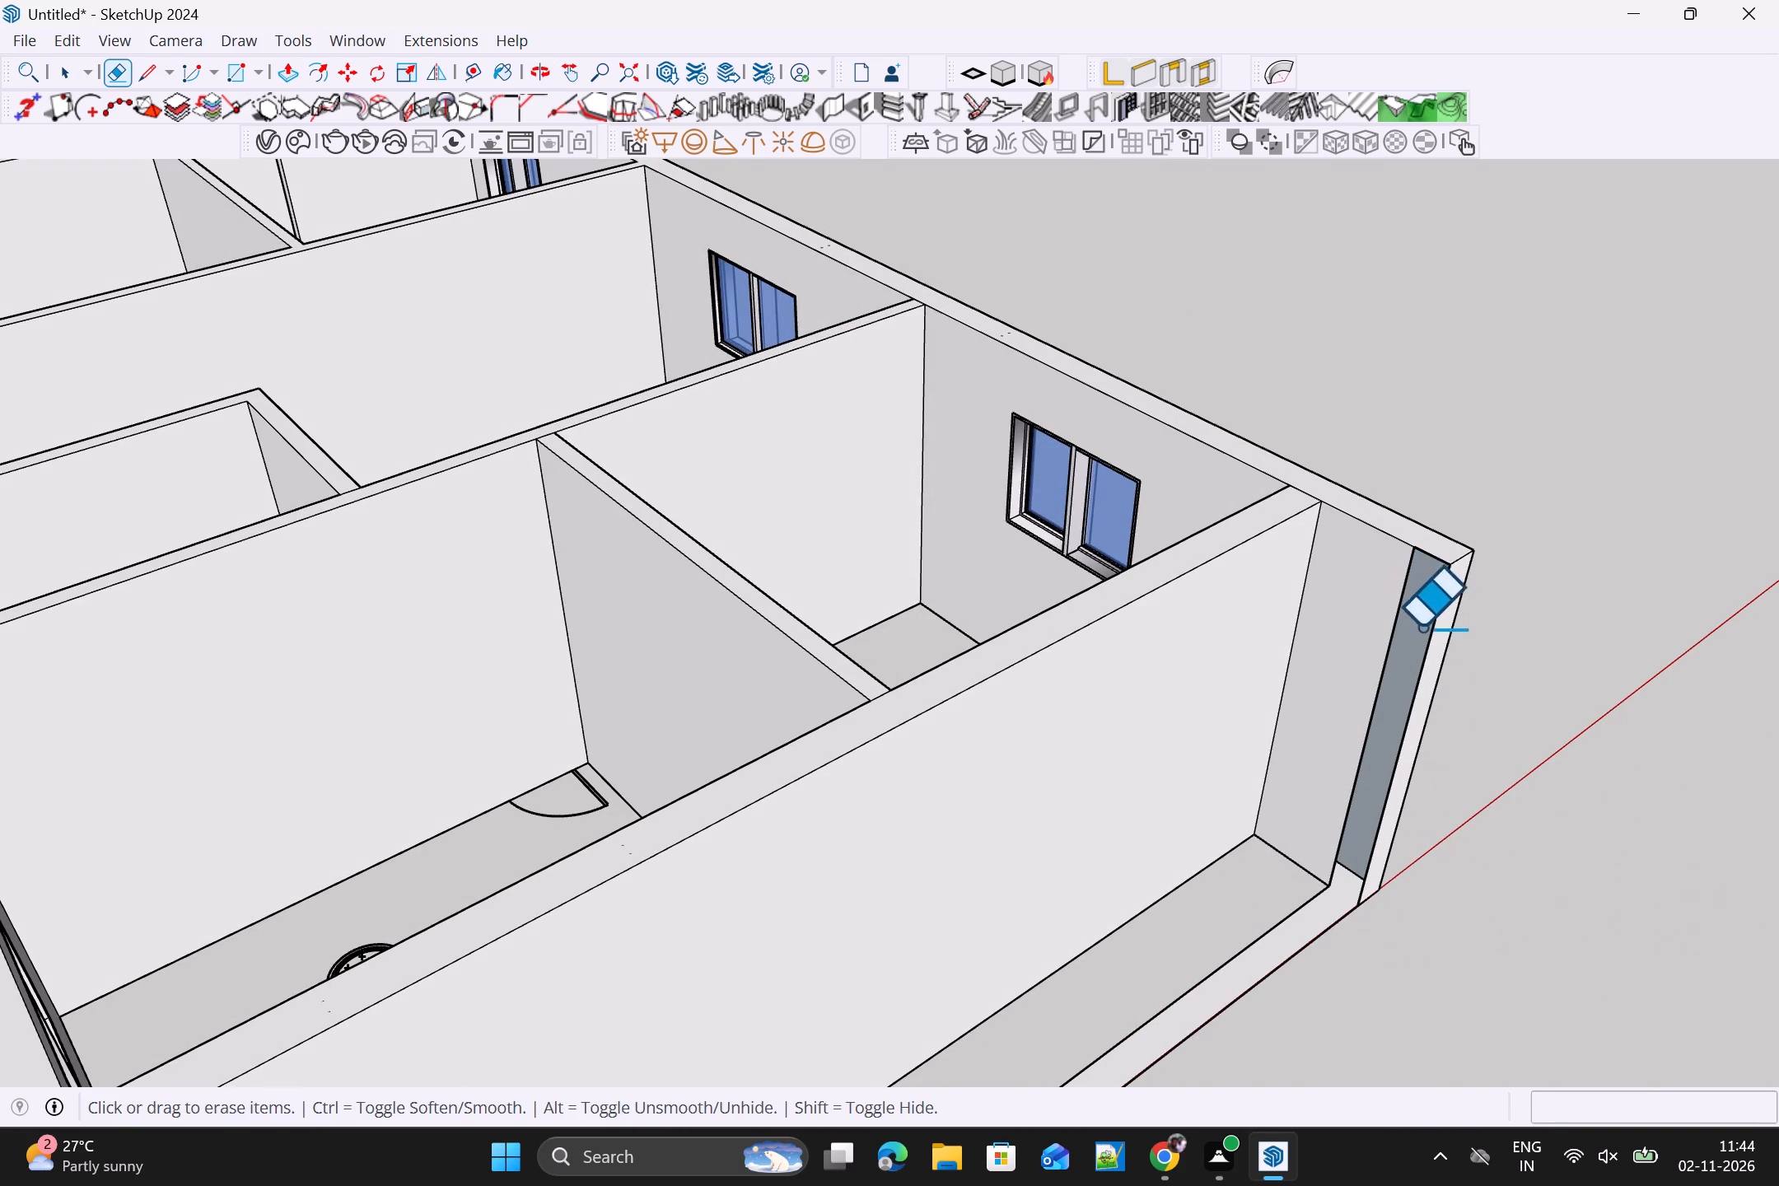
key(space)
triple_click(1446, 665)
click(1440, 660)
click(1438, 659)
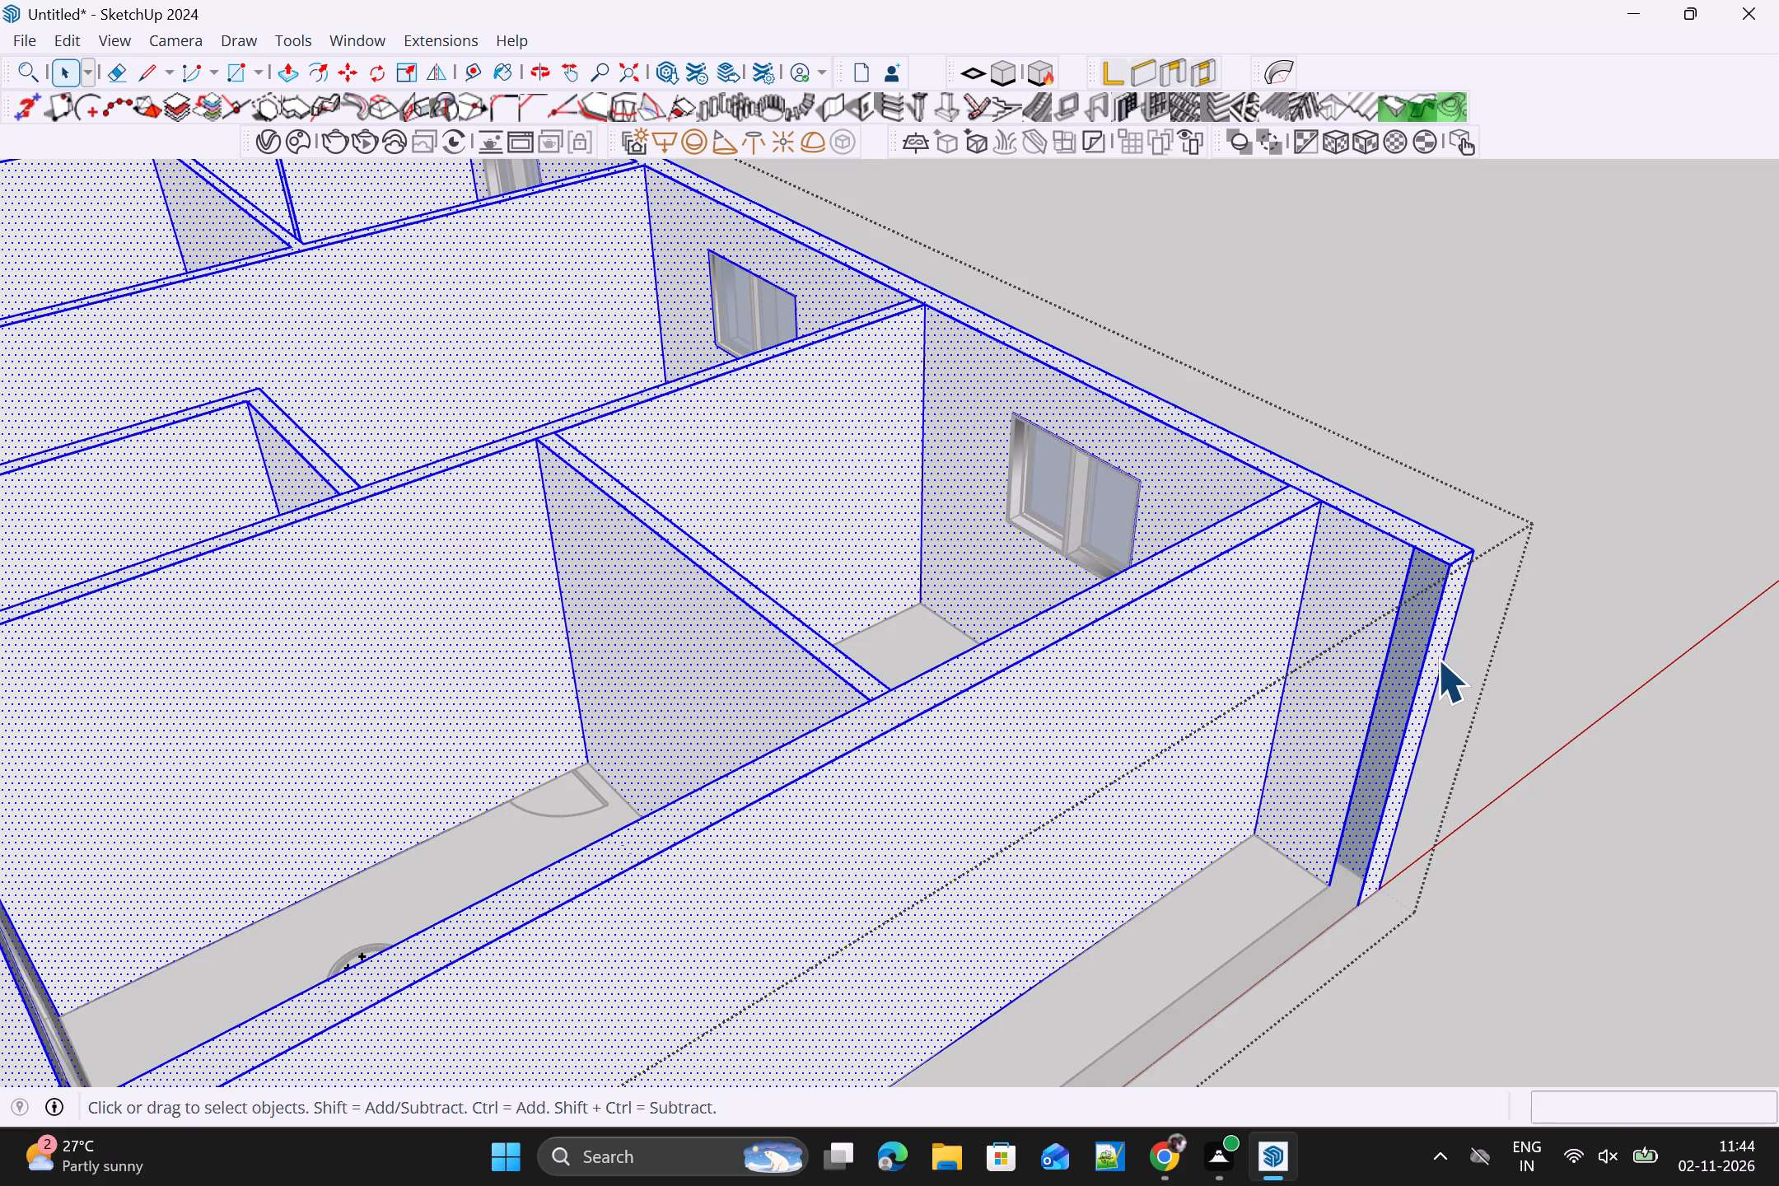
key(r)
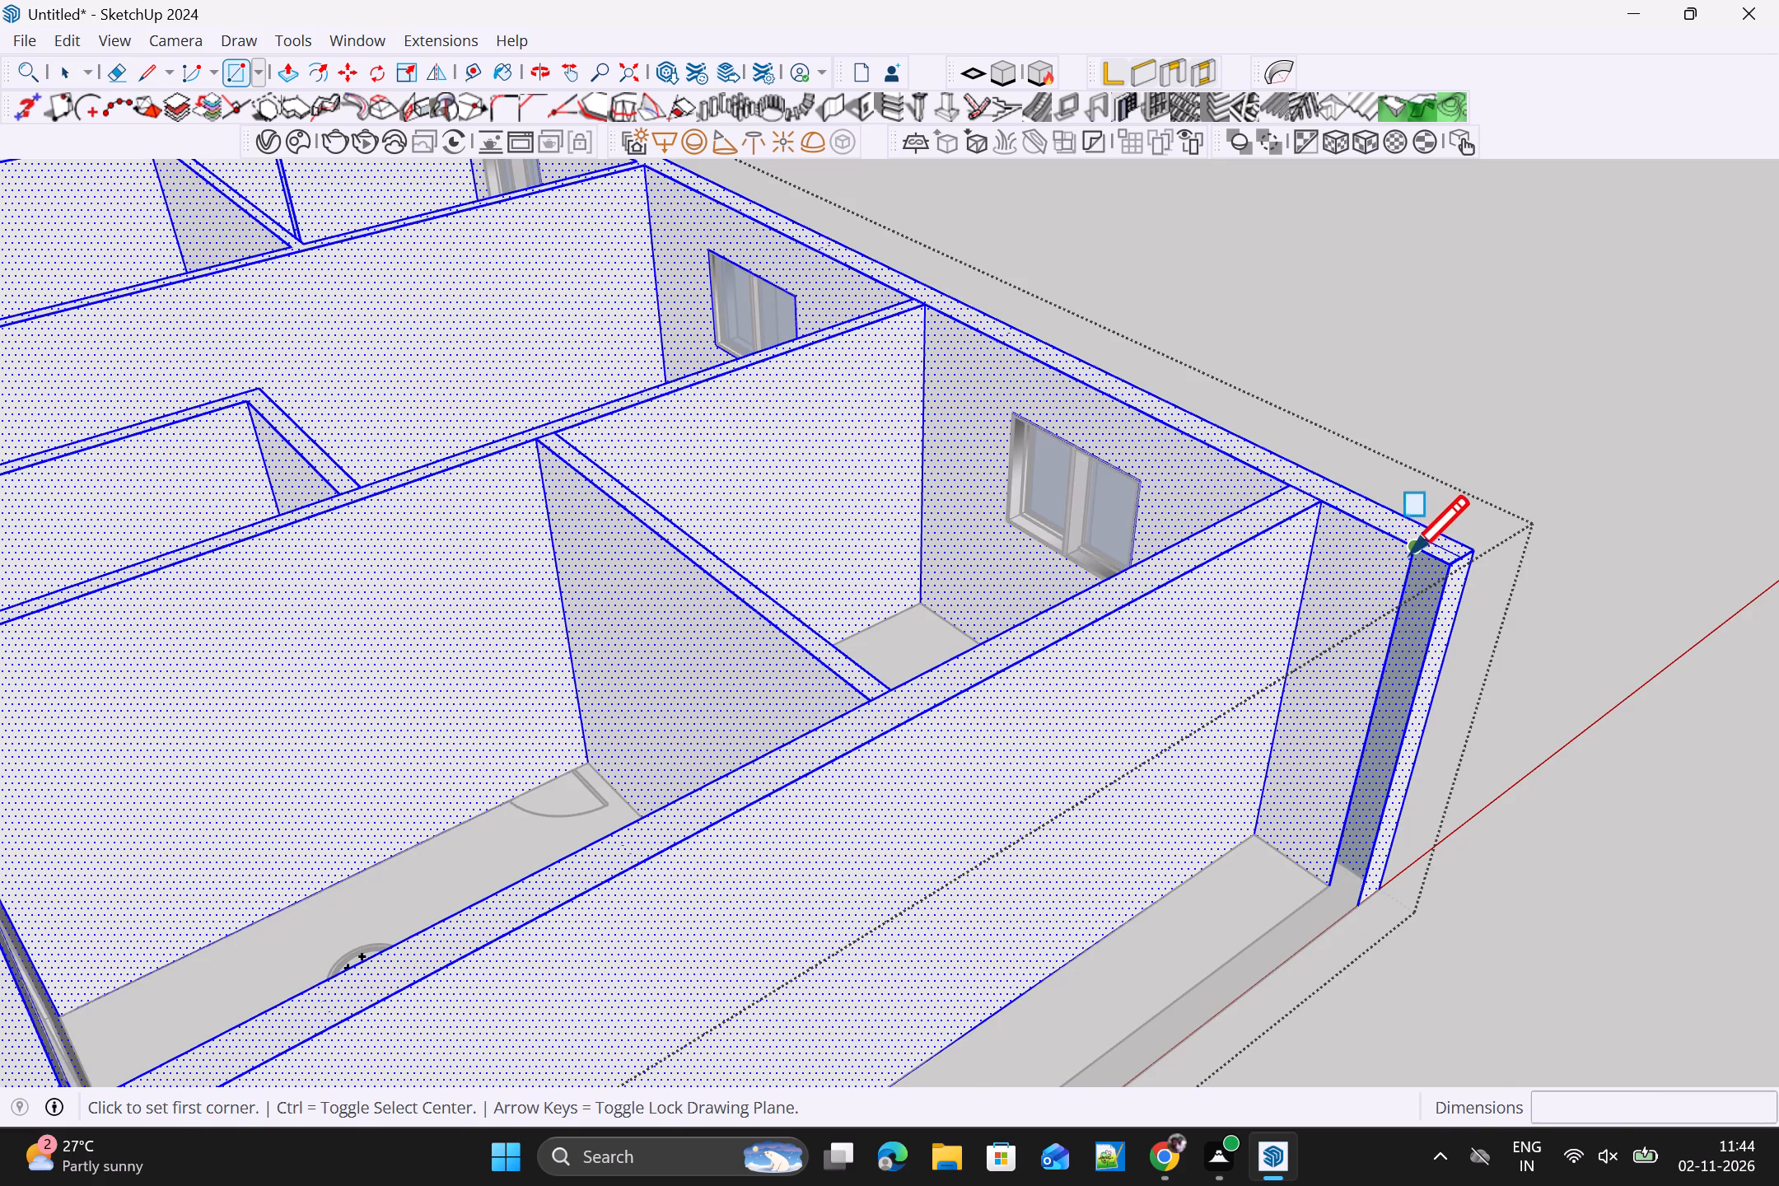
click(1410, 553)
click(1357, 901)
Draw a full-height rectangle closing the matching opening at the front end of the side wall nearer the origin.
scroll(1360, 896, down, 2)
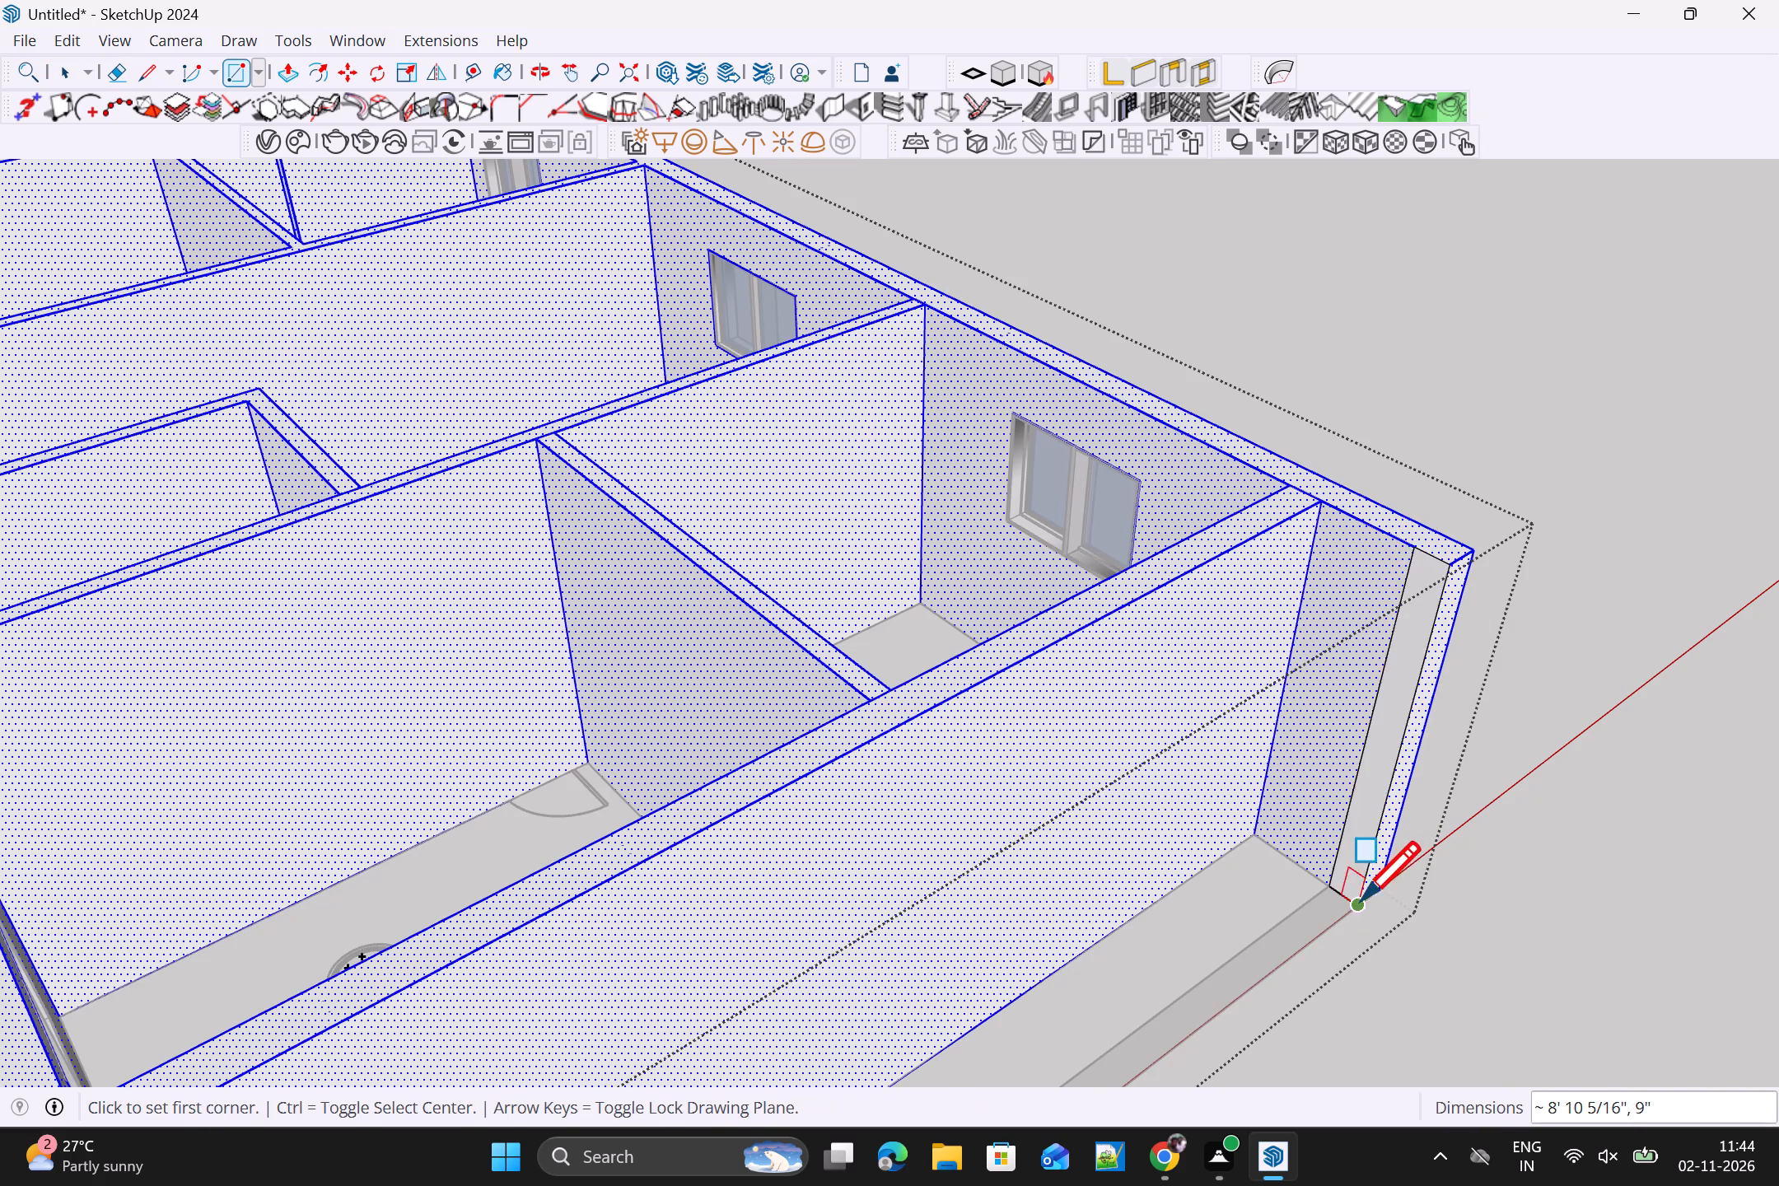
scroll(1361, 900, down, 2)
middle_drag(1416, 988, 451, 1043)
scroll(381, 951, up, 1)
scroll(152, 307, up, 2)
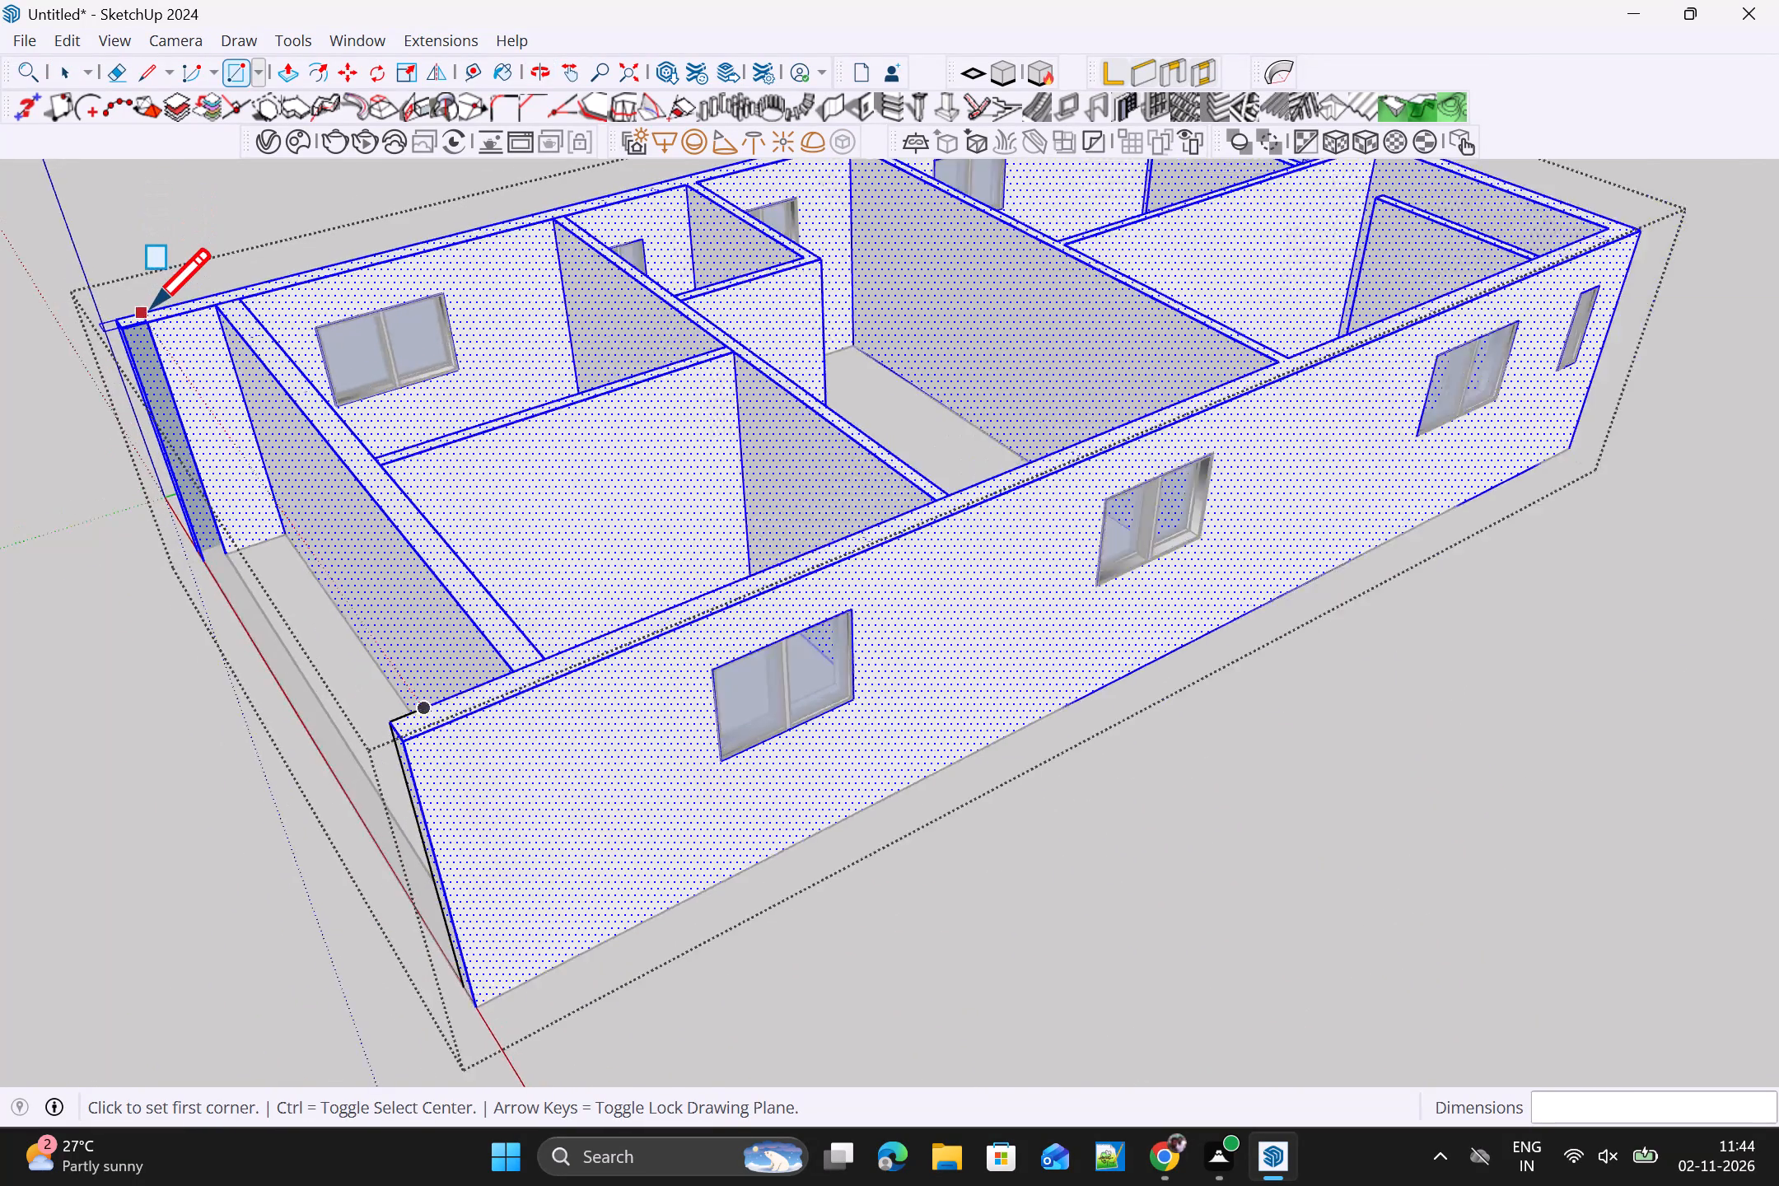
scroll(152, 307, up, 7)
drag(90, 340, 105, 362)
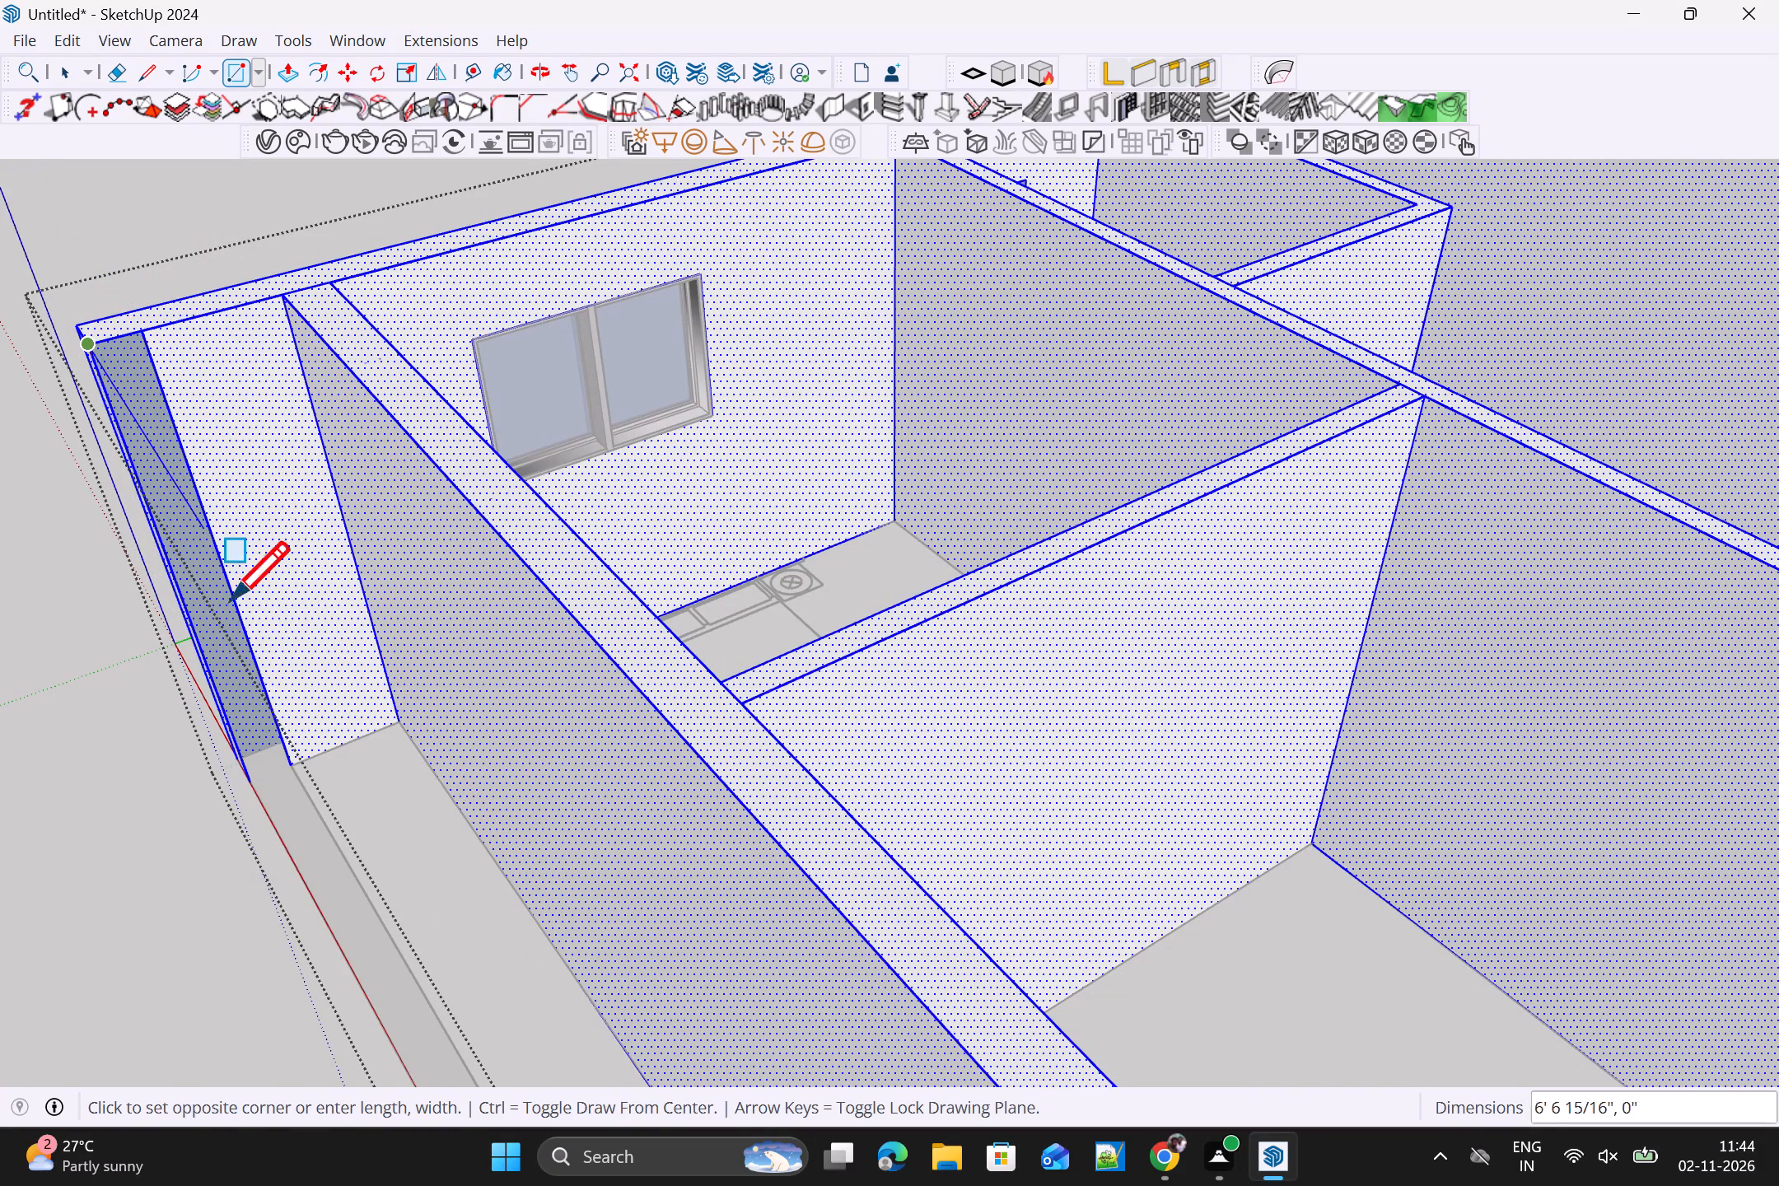
click(295, 766)
scroll(299, 768, down, 4)
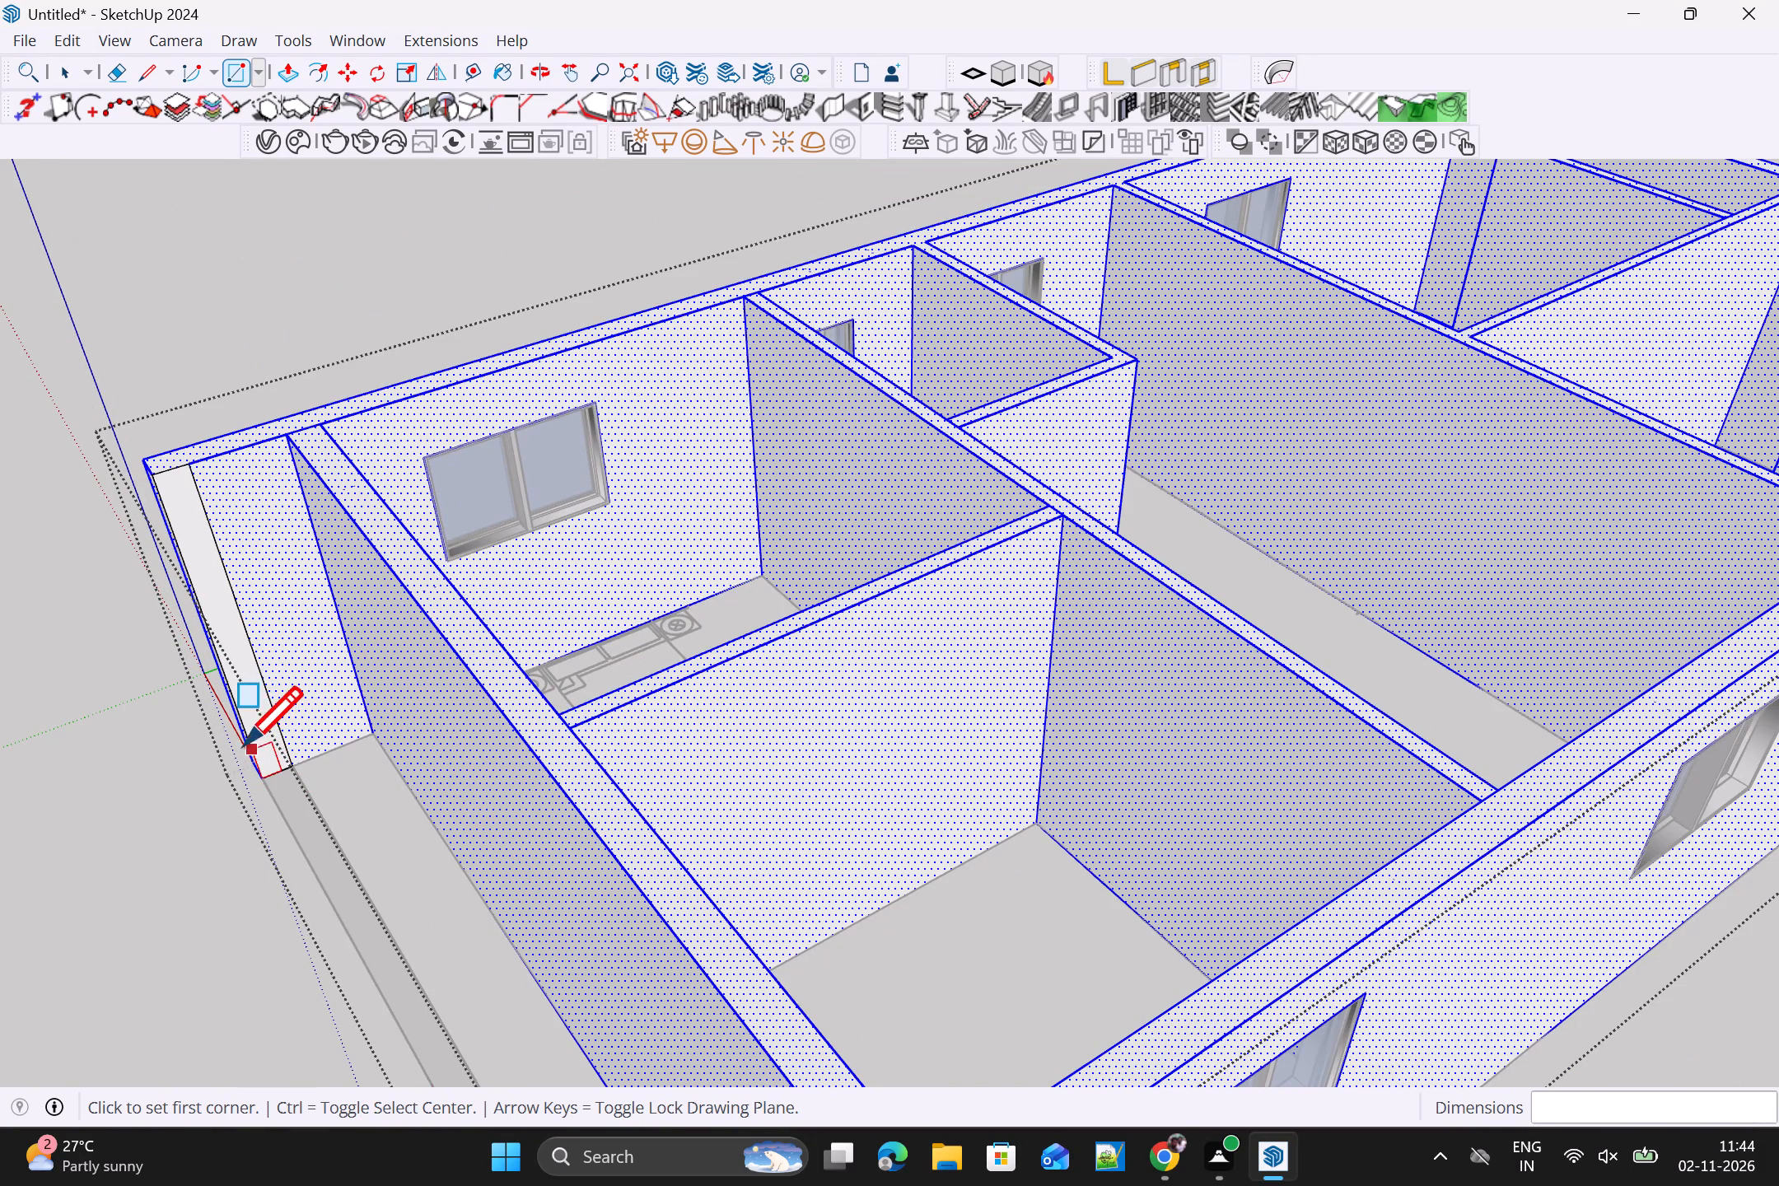
key(Escape)
key(space)
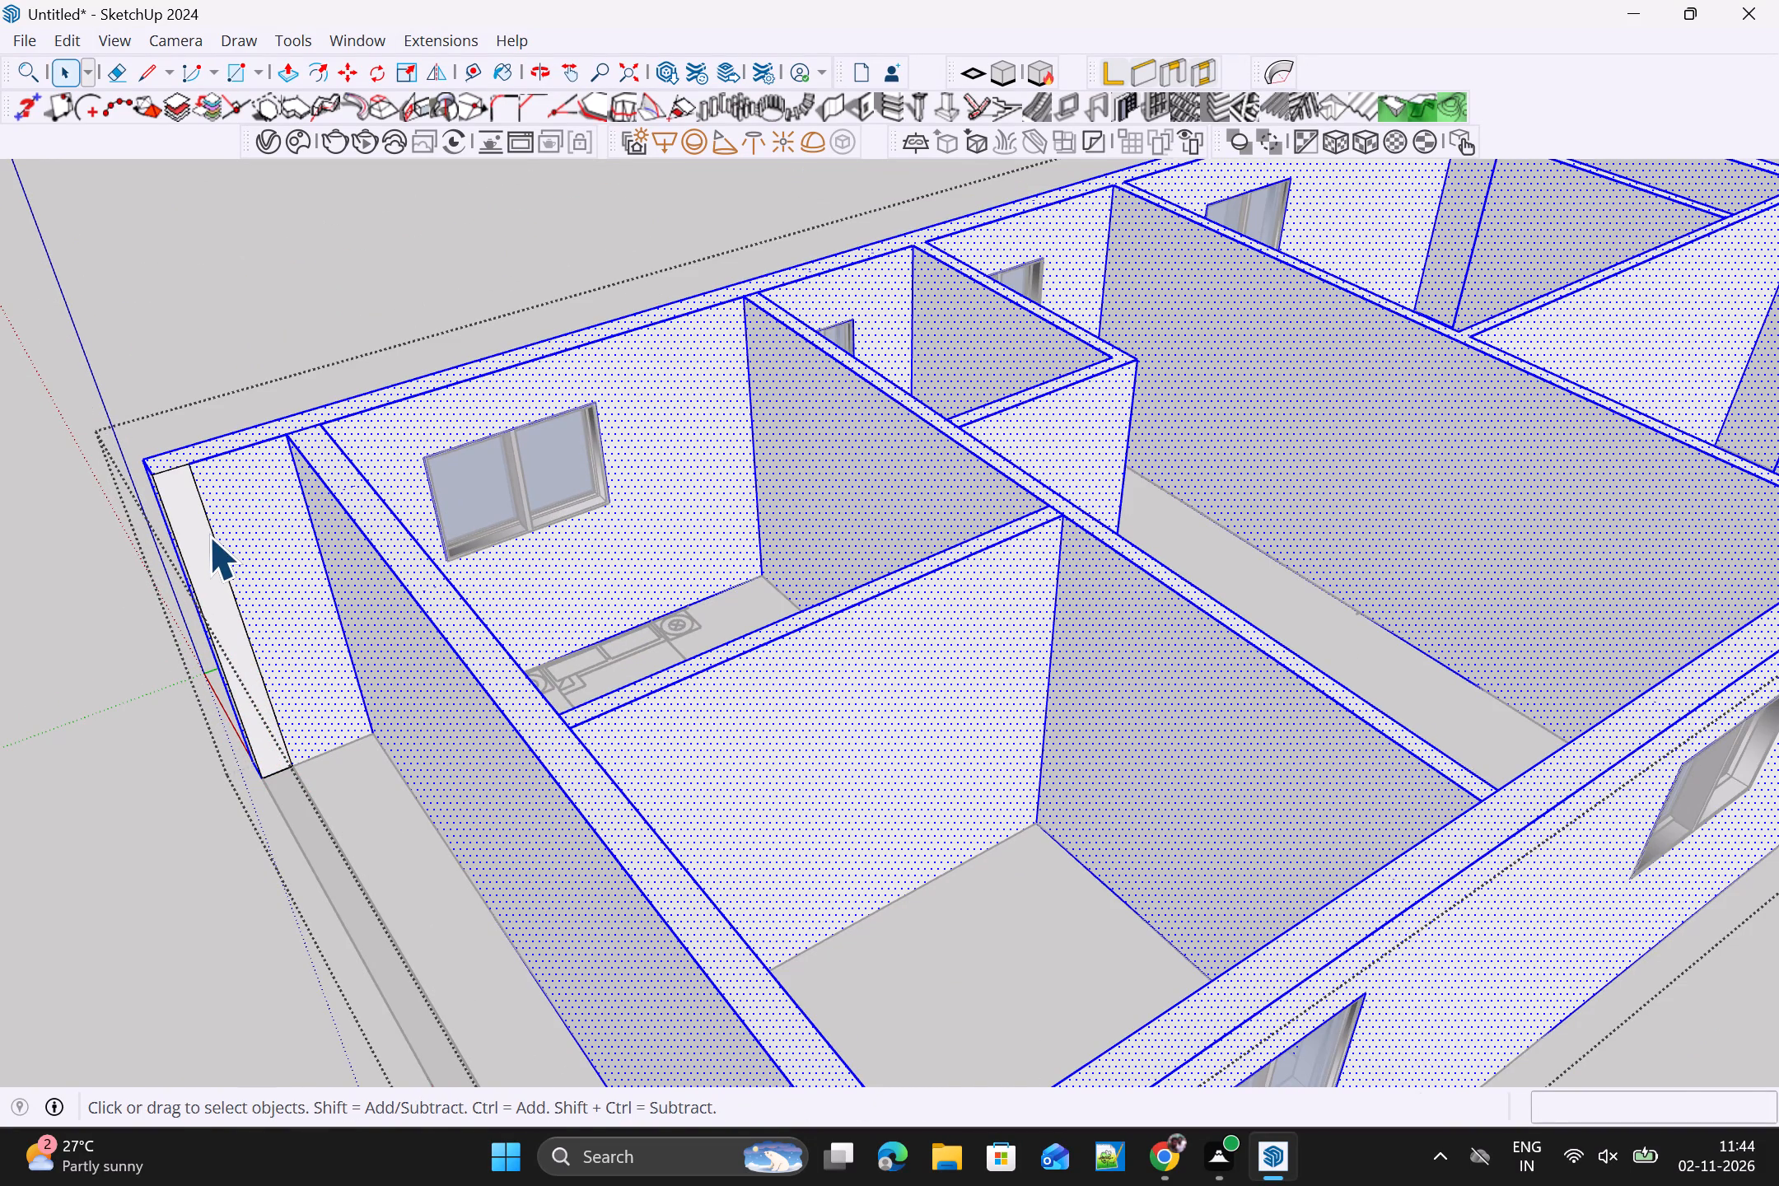
Remove the vertical seam line between the new rectangle and the inner face of the side wall nearer the origin.
click(208, 536)
scroll(208, 537, up, 1)
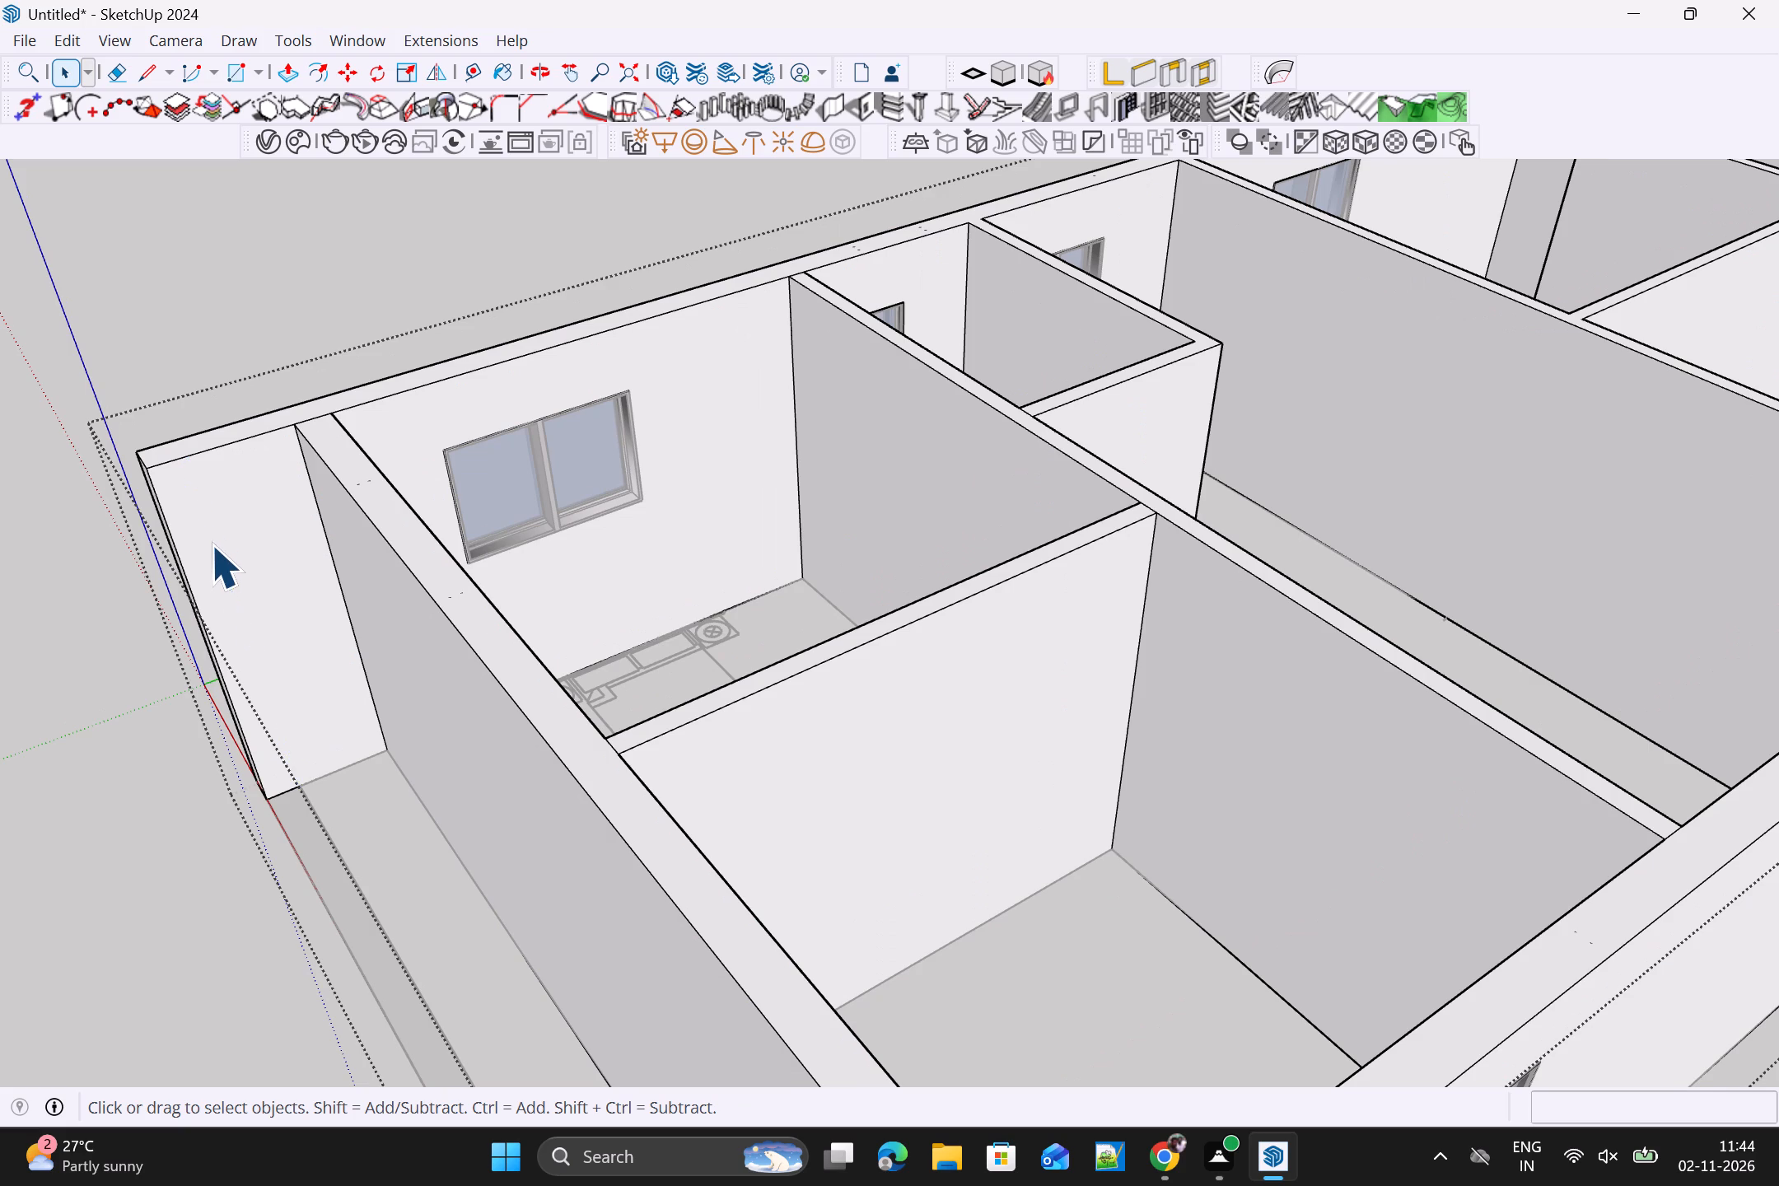
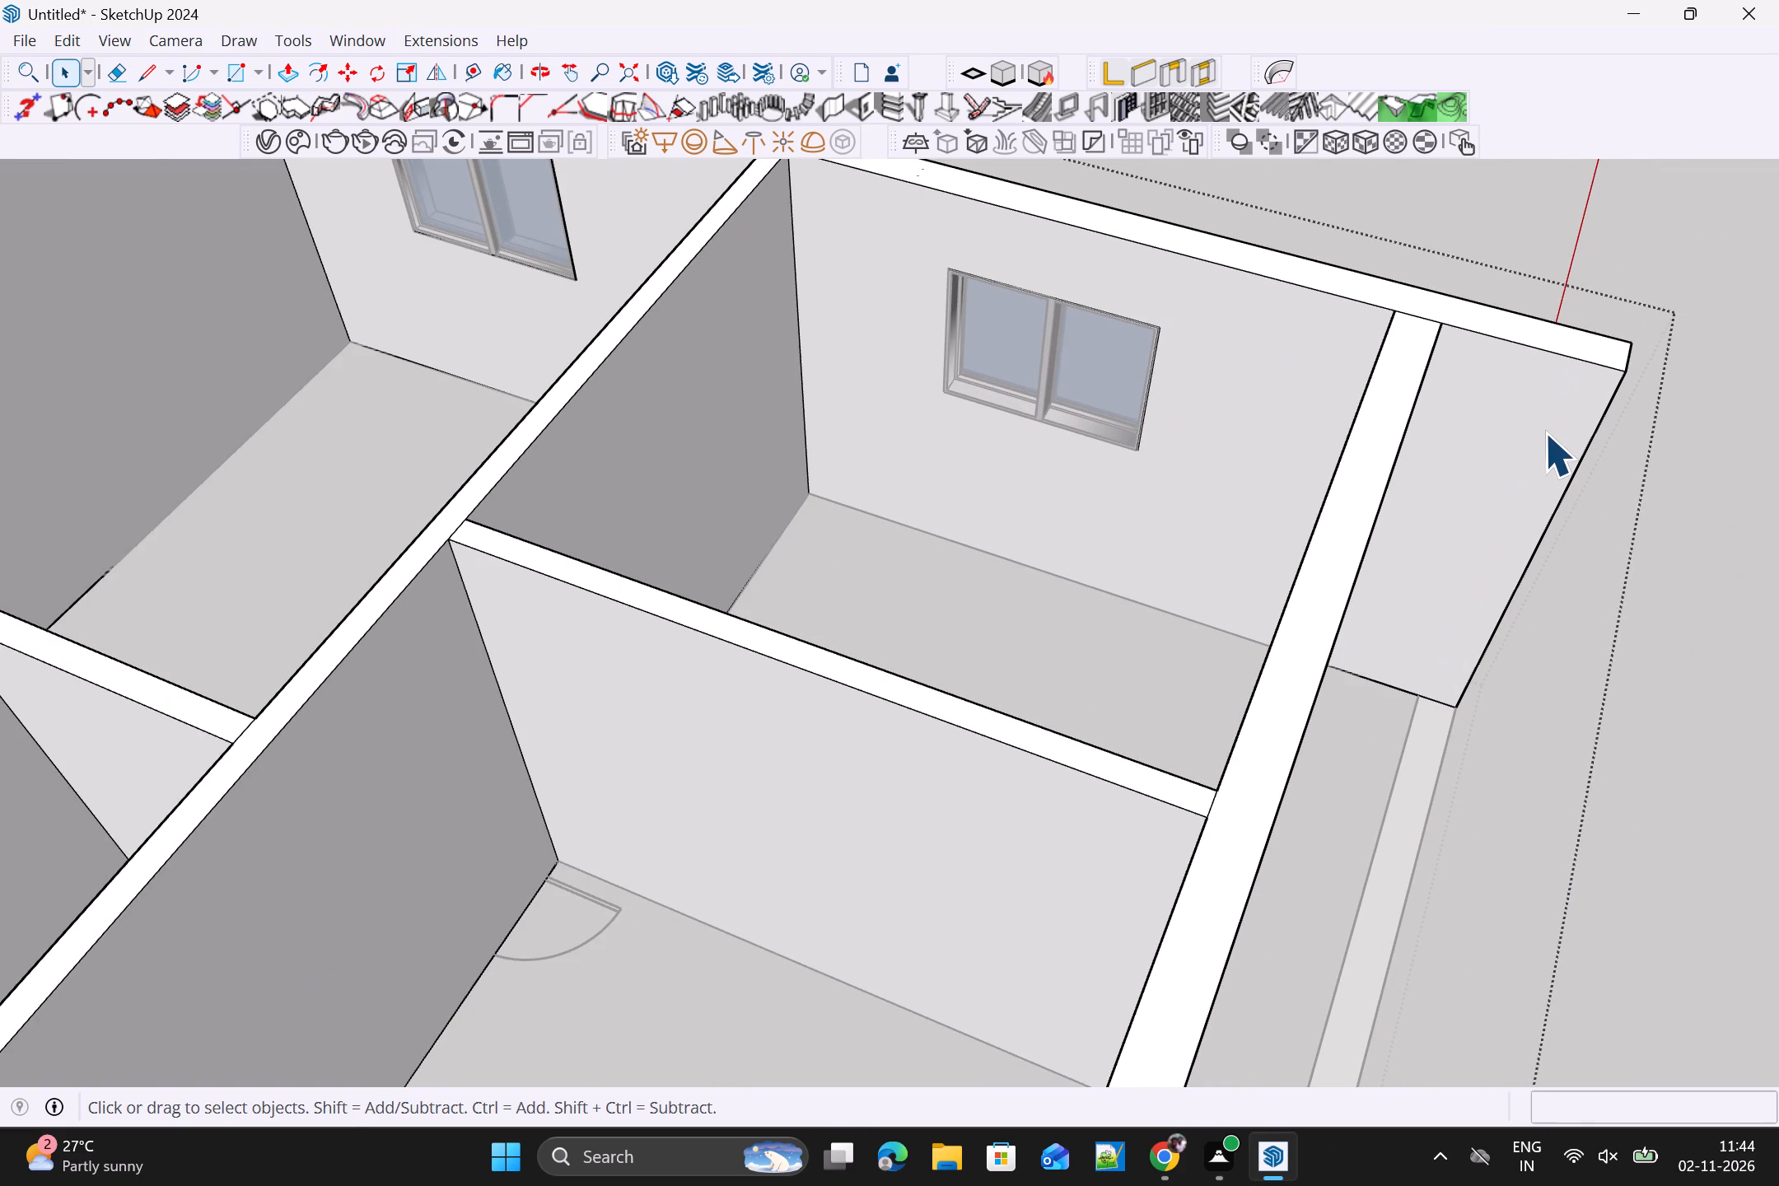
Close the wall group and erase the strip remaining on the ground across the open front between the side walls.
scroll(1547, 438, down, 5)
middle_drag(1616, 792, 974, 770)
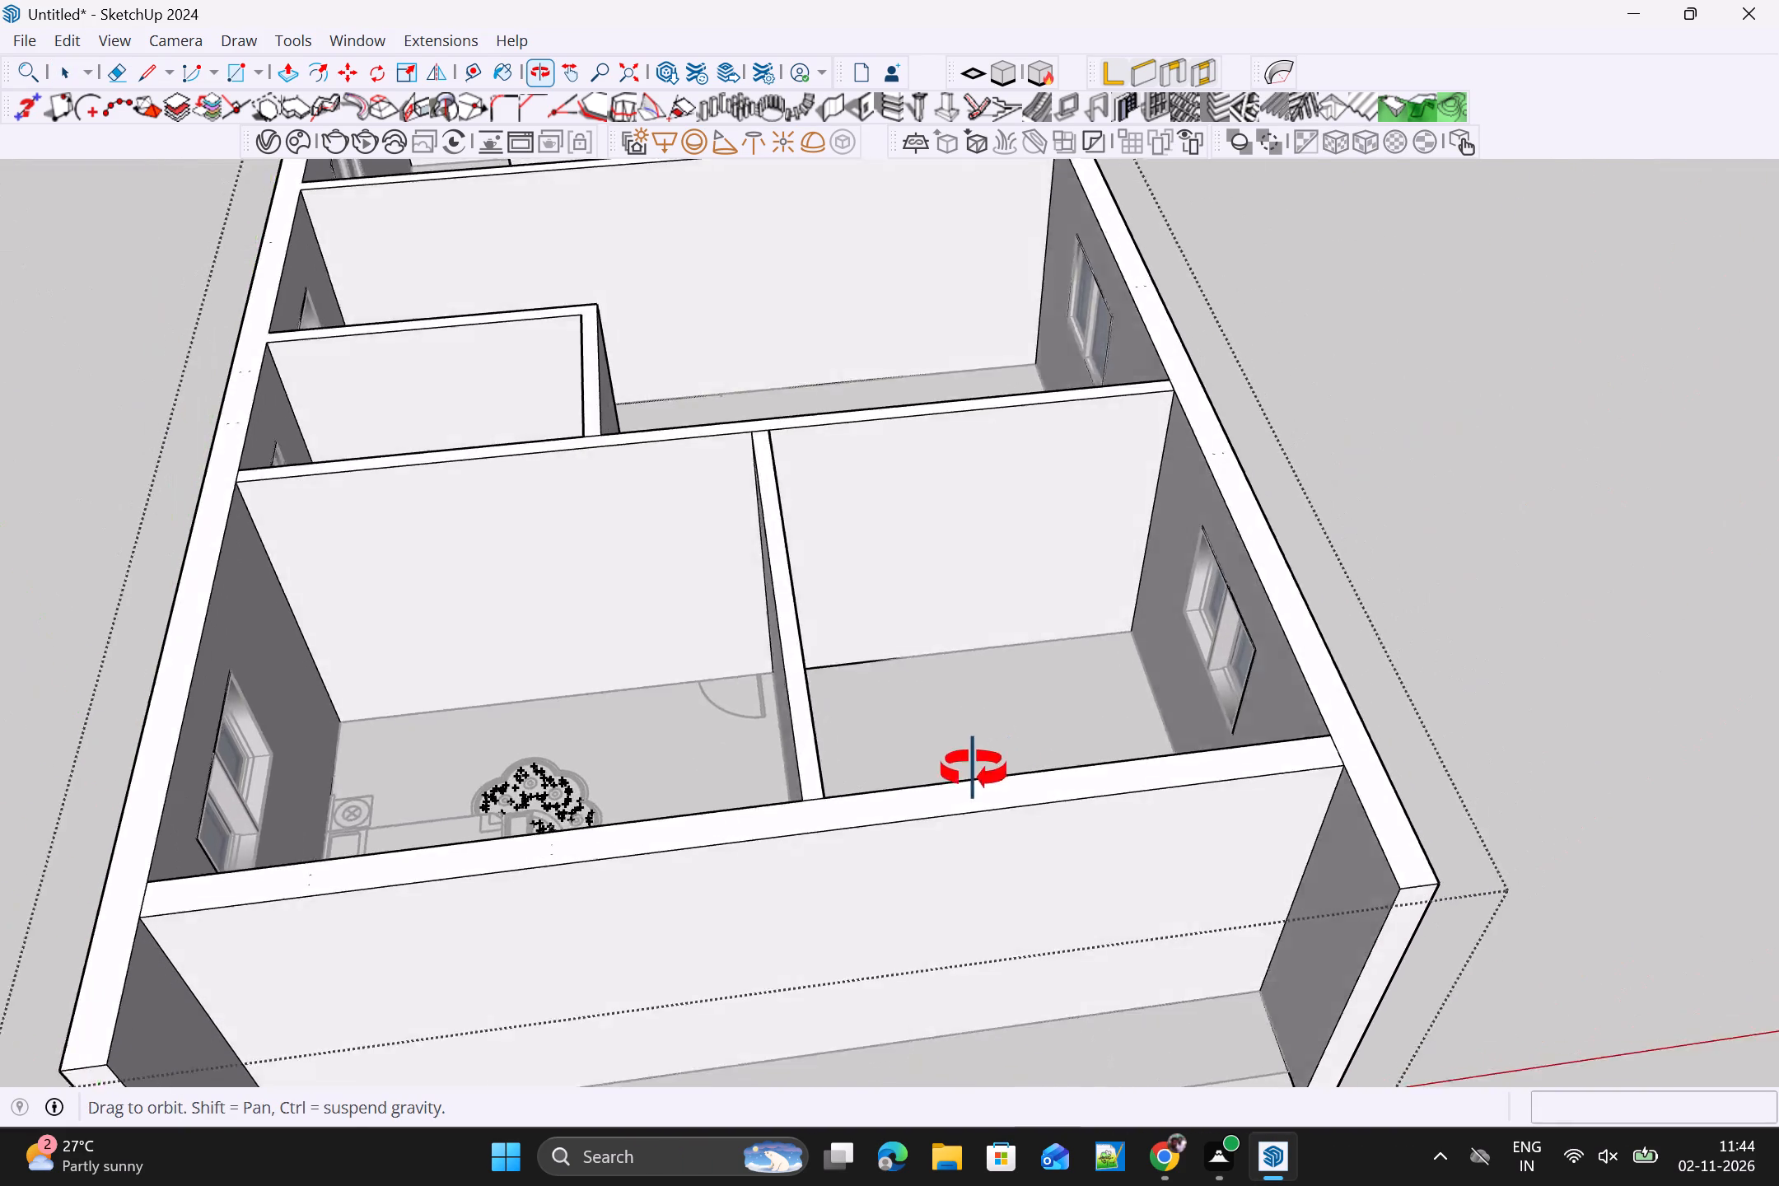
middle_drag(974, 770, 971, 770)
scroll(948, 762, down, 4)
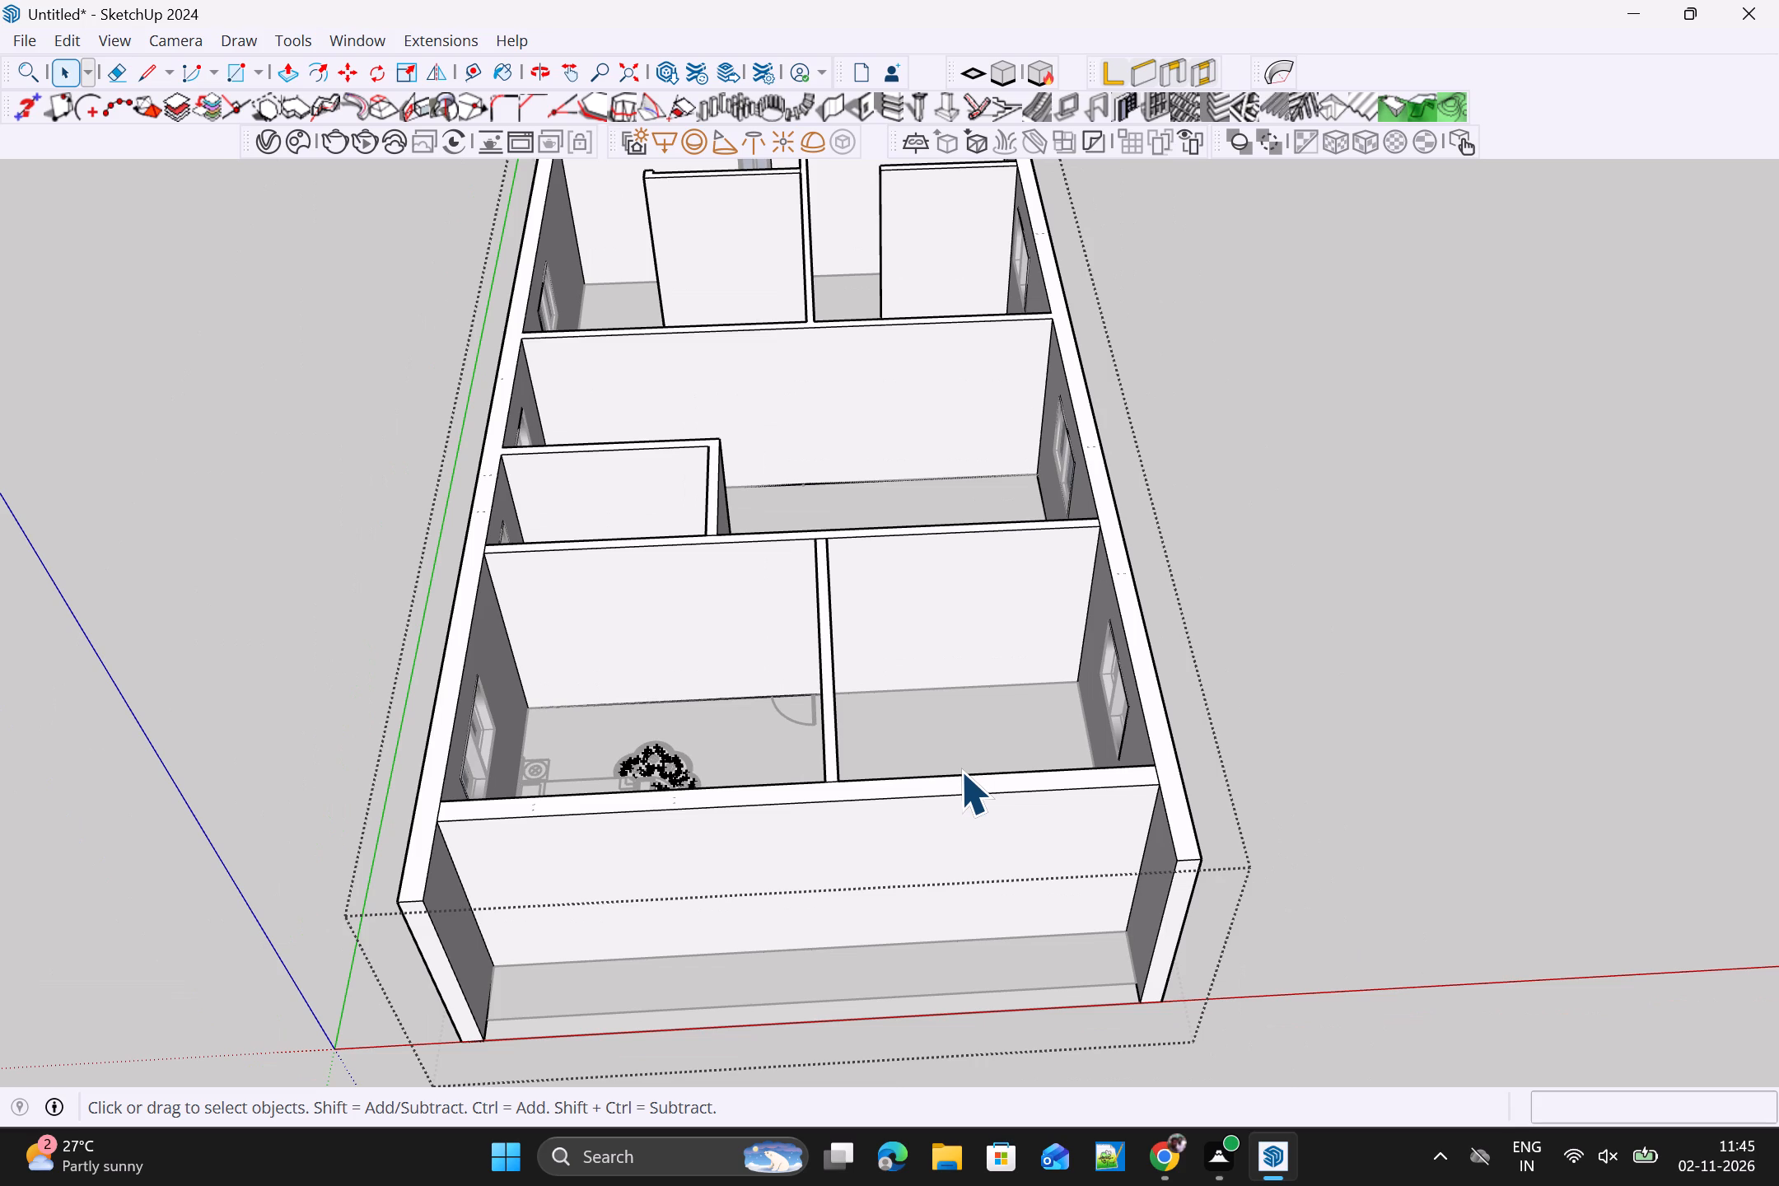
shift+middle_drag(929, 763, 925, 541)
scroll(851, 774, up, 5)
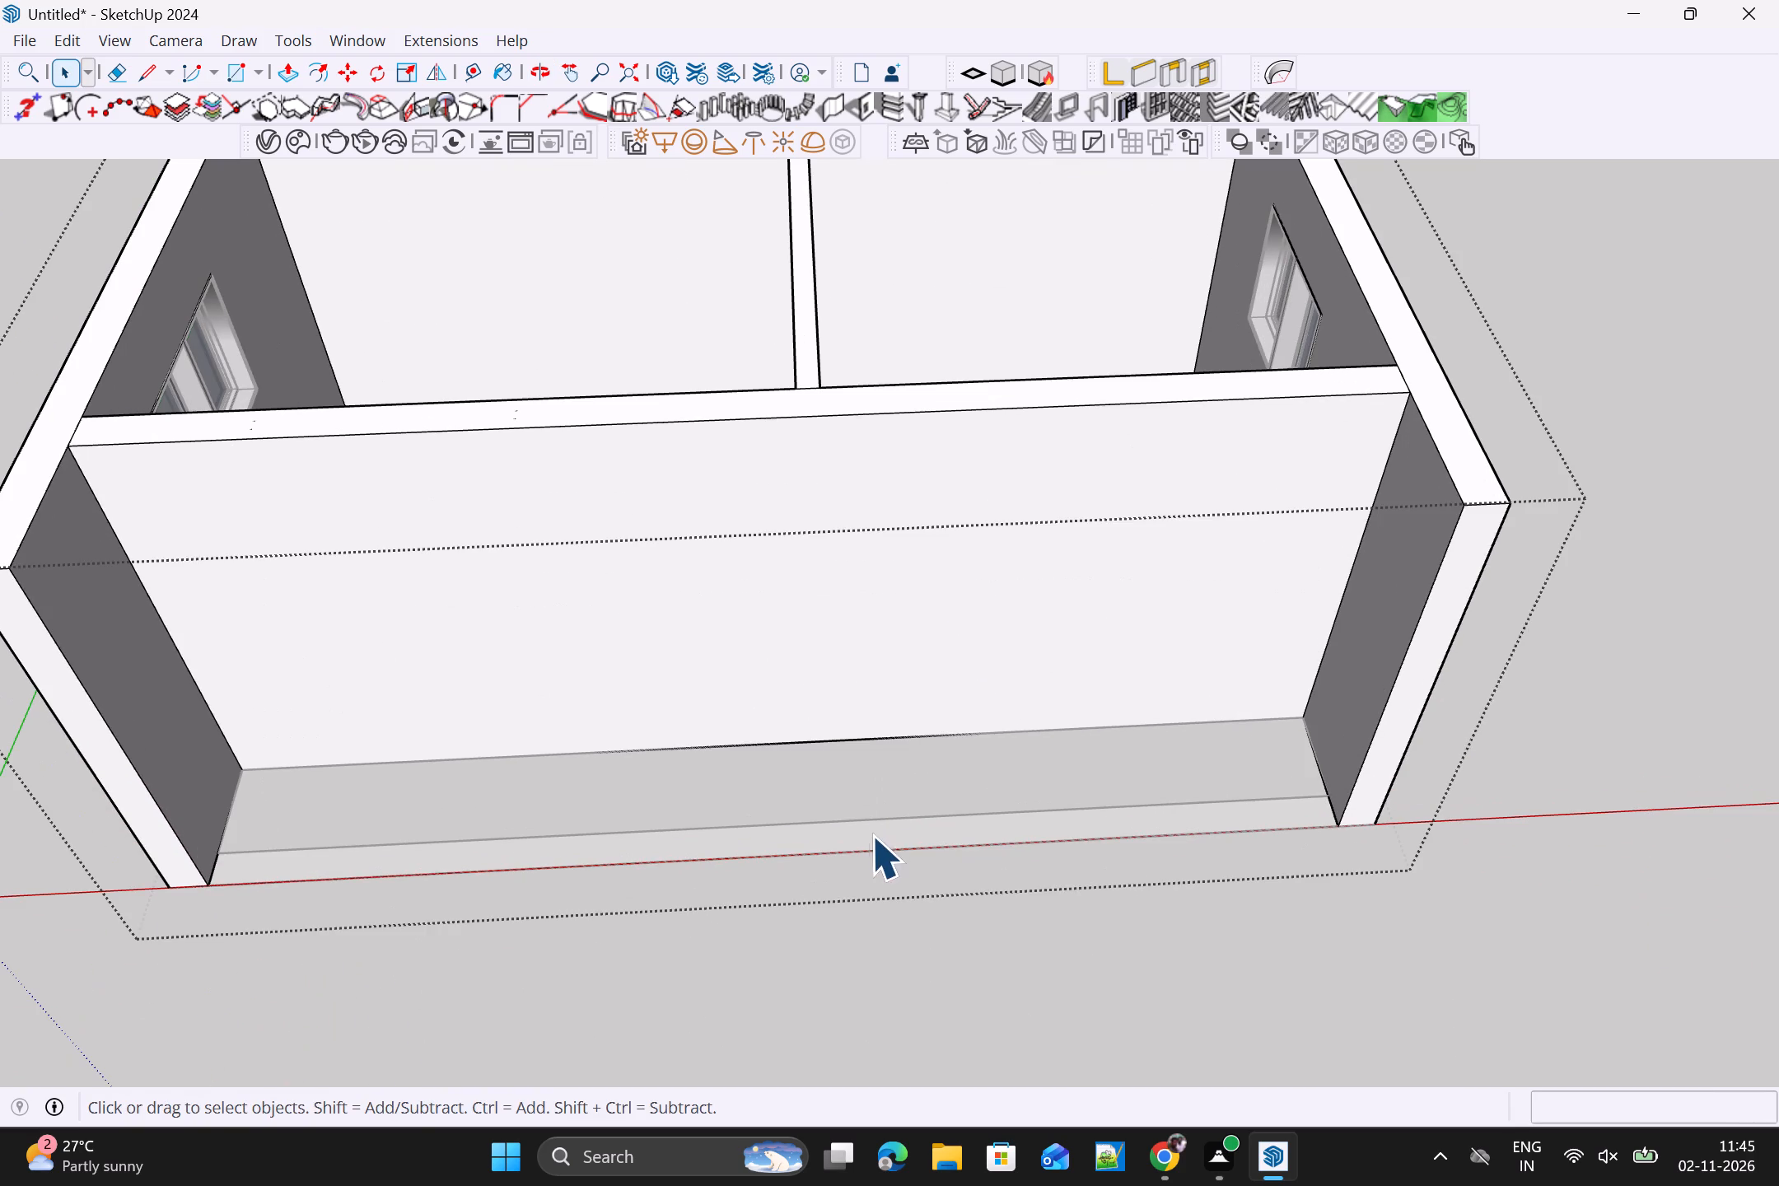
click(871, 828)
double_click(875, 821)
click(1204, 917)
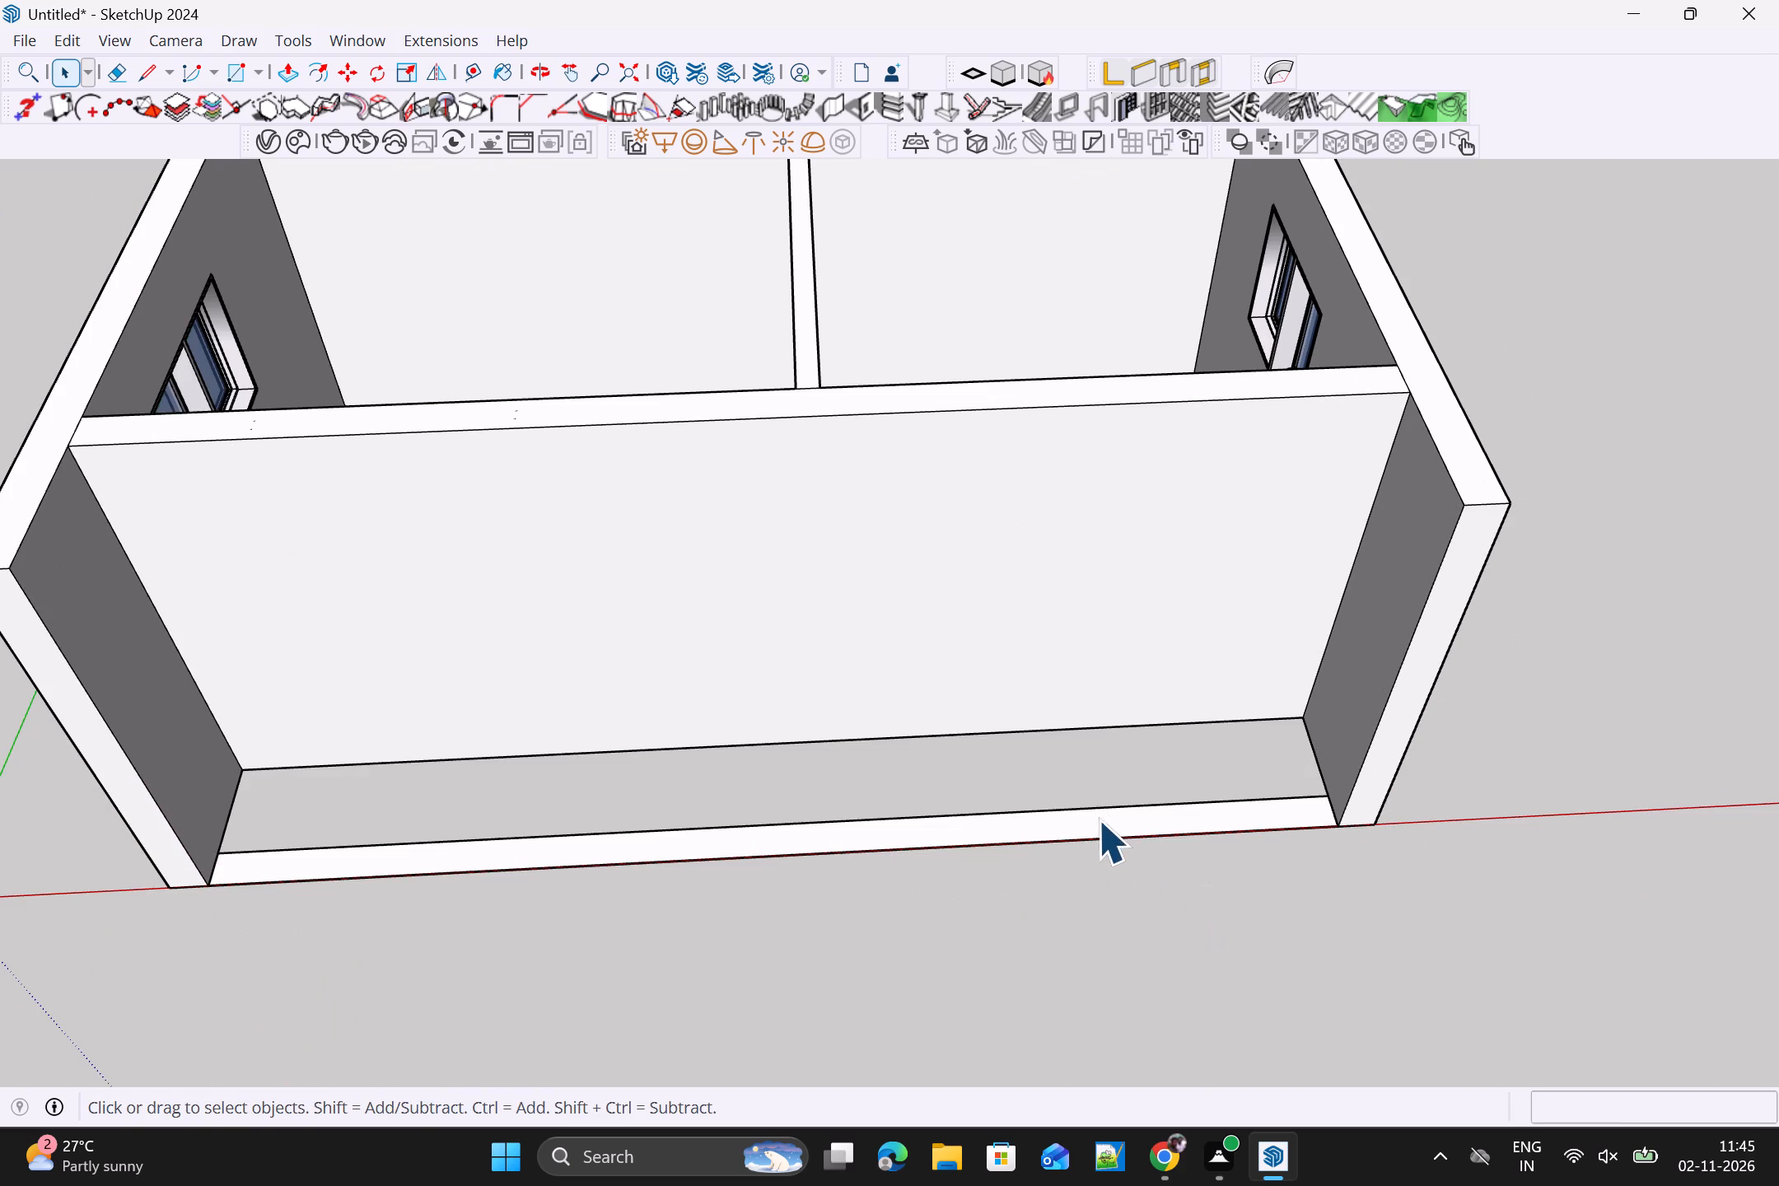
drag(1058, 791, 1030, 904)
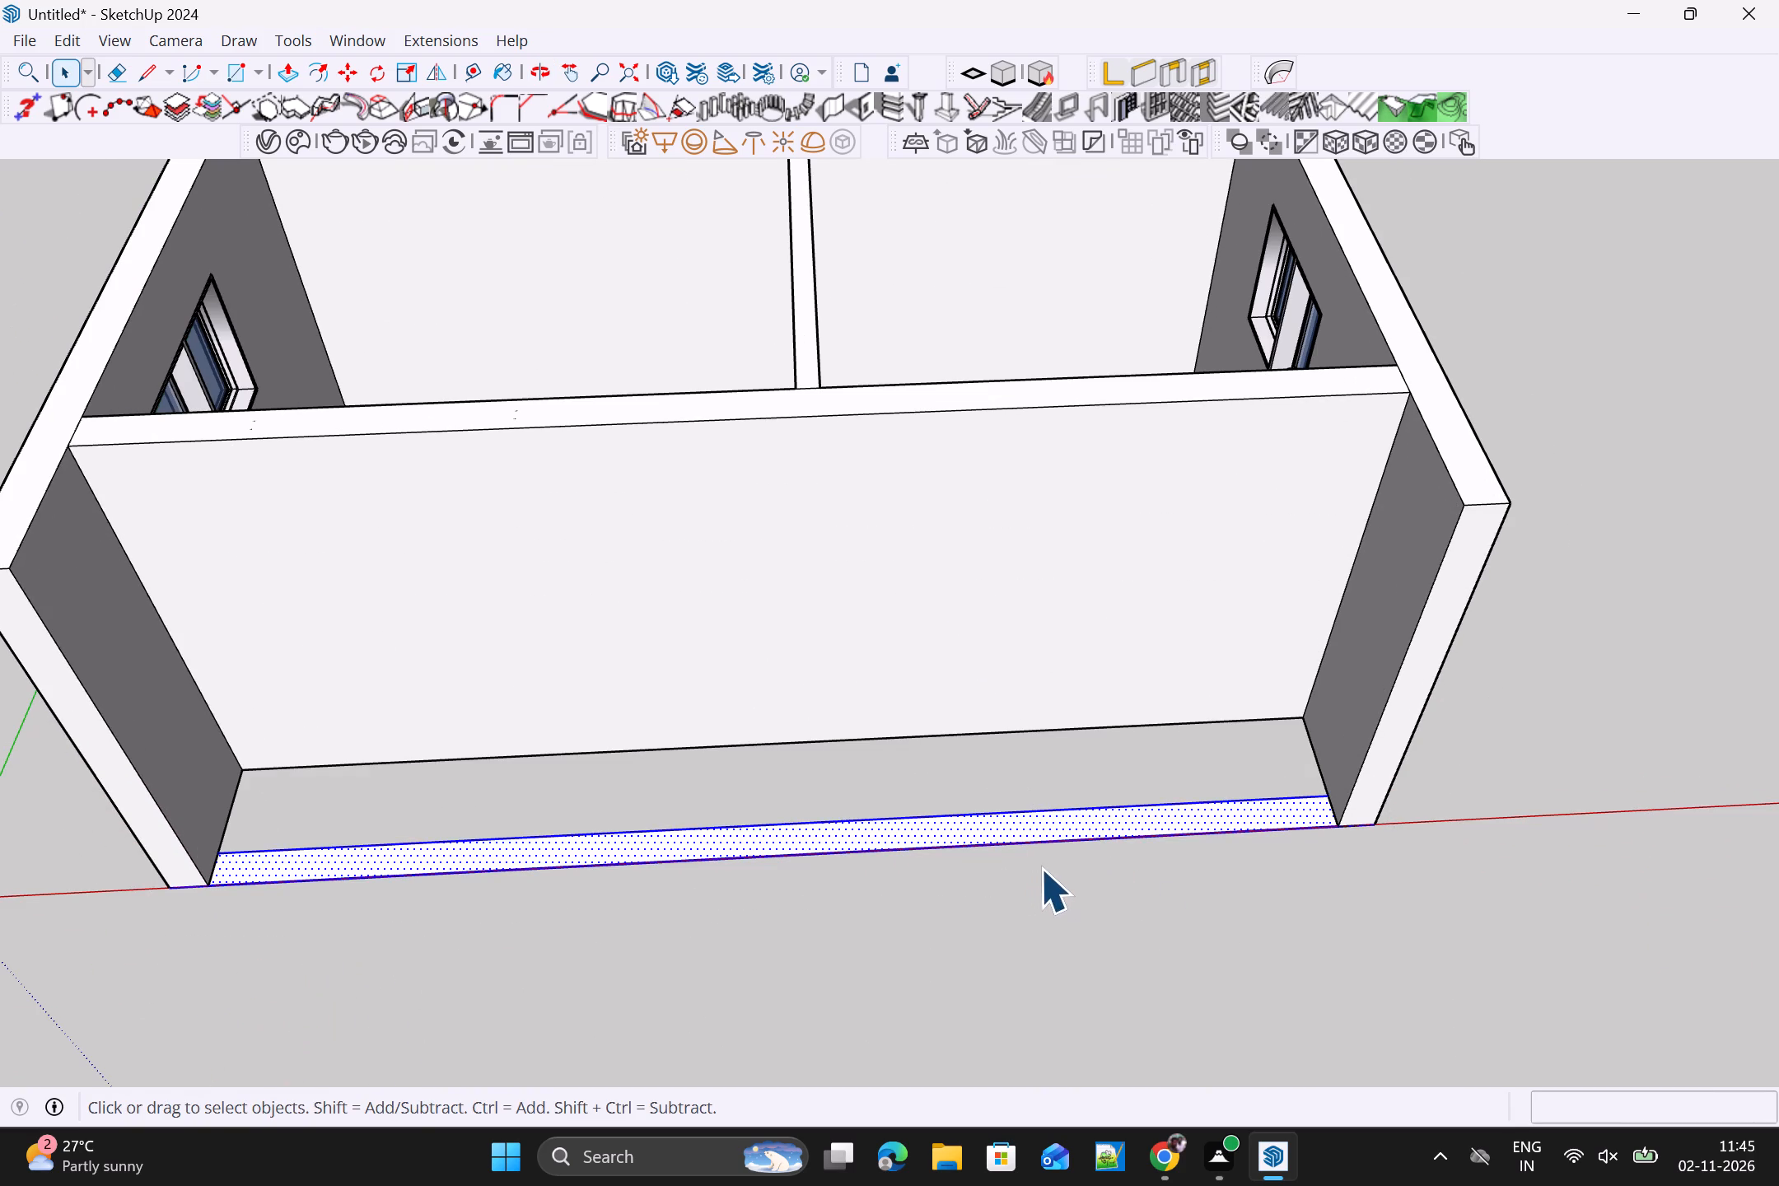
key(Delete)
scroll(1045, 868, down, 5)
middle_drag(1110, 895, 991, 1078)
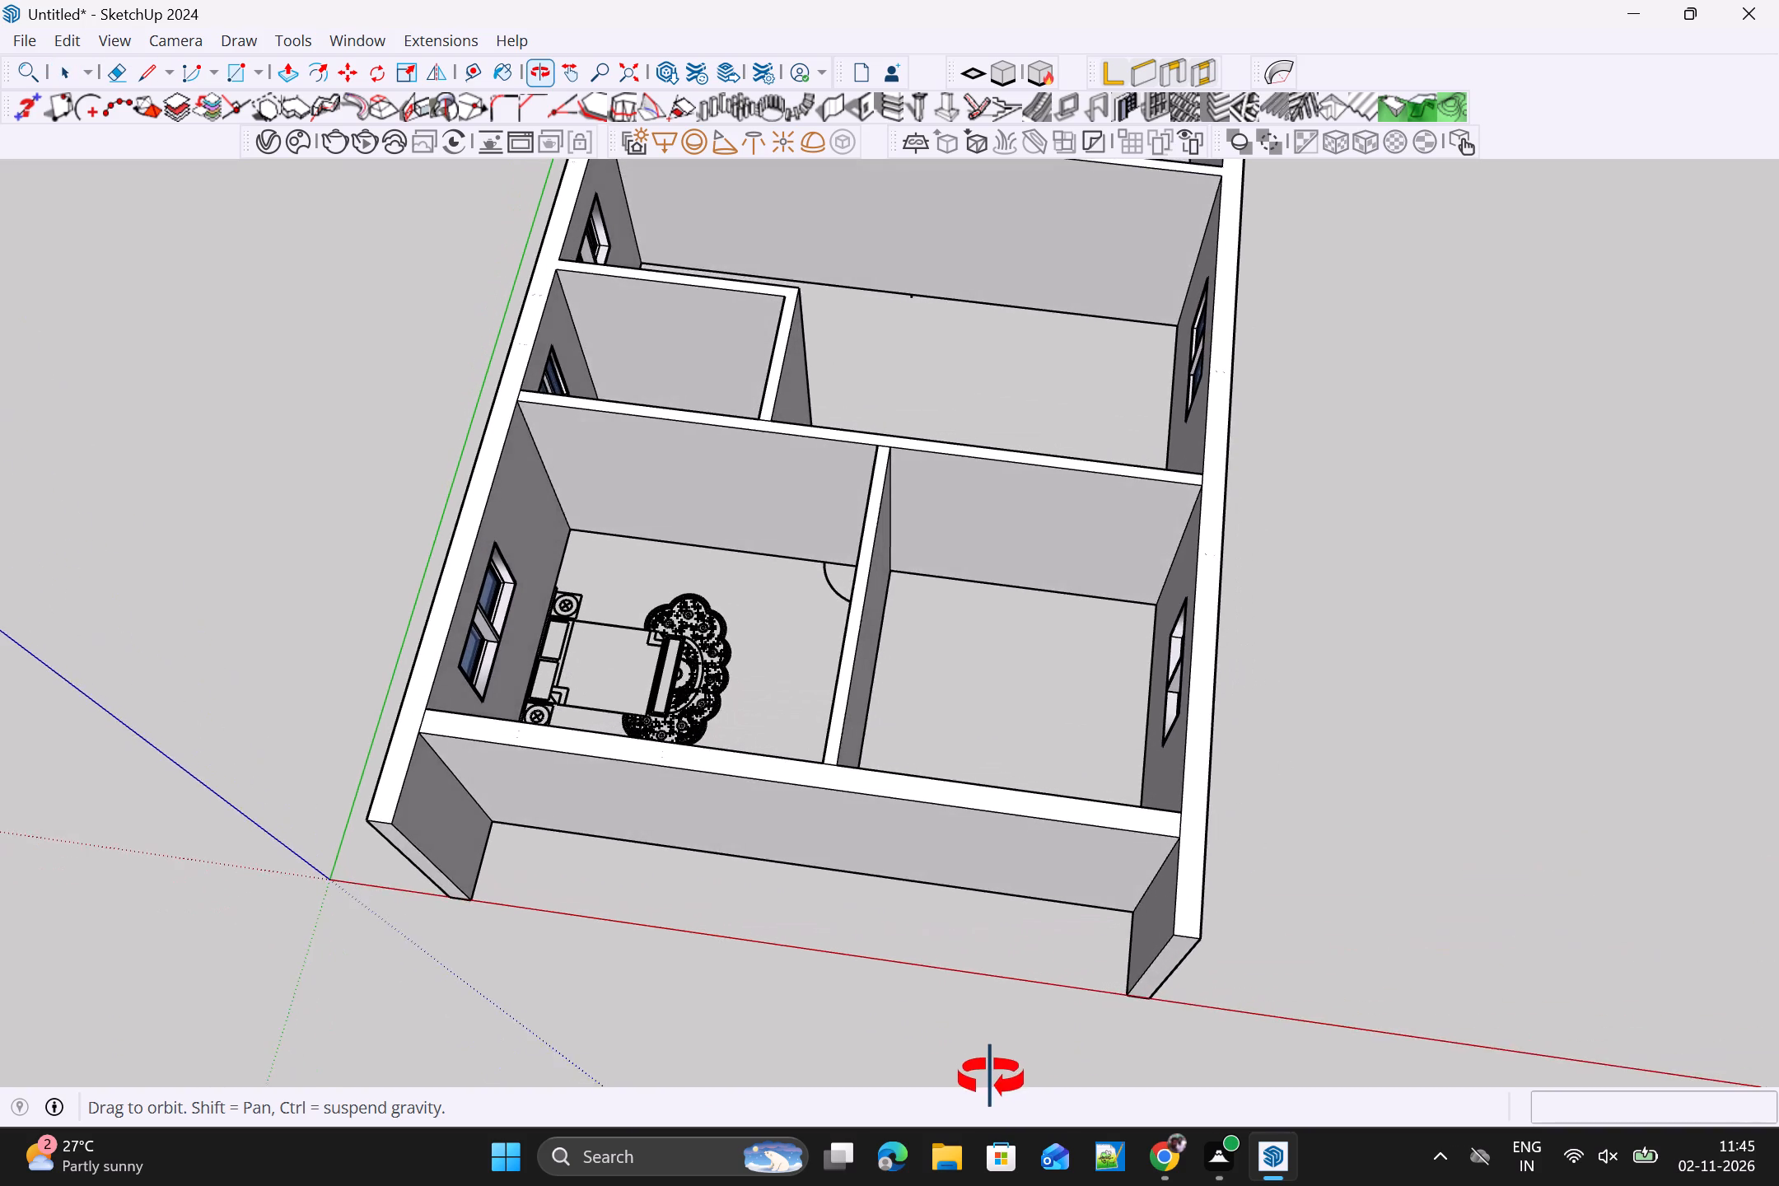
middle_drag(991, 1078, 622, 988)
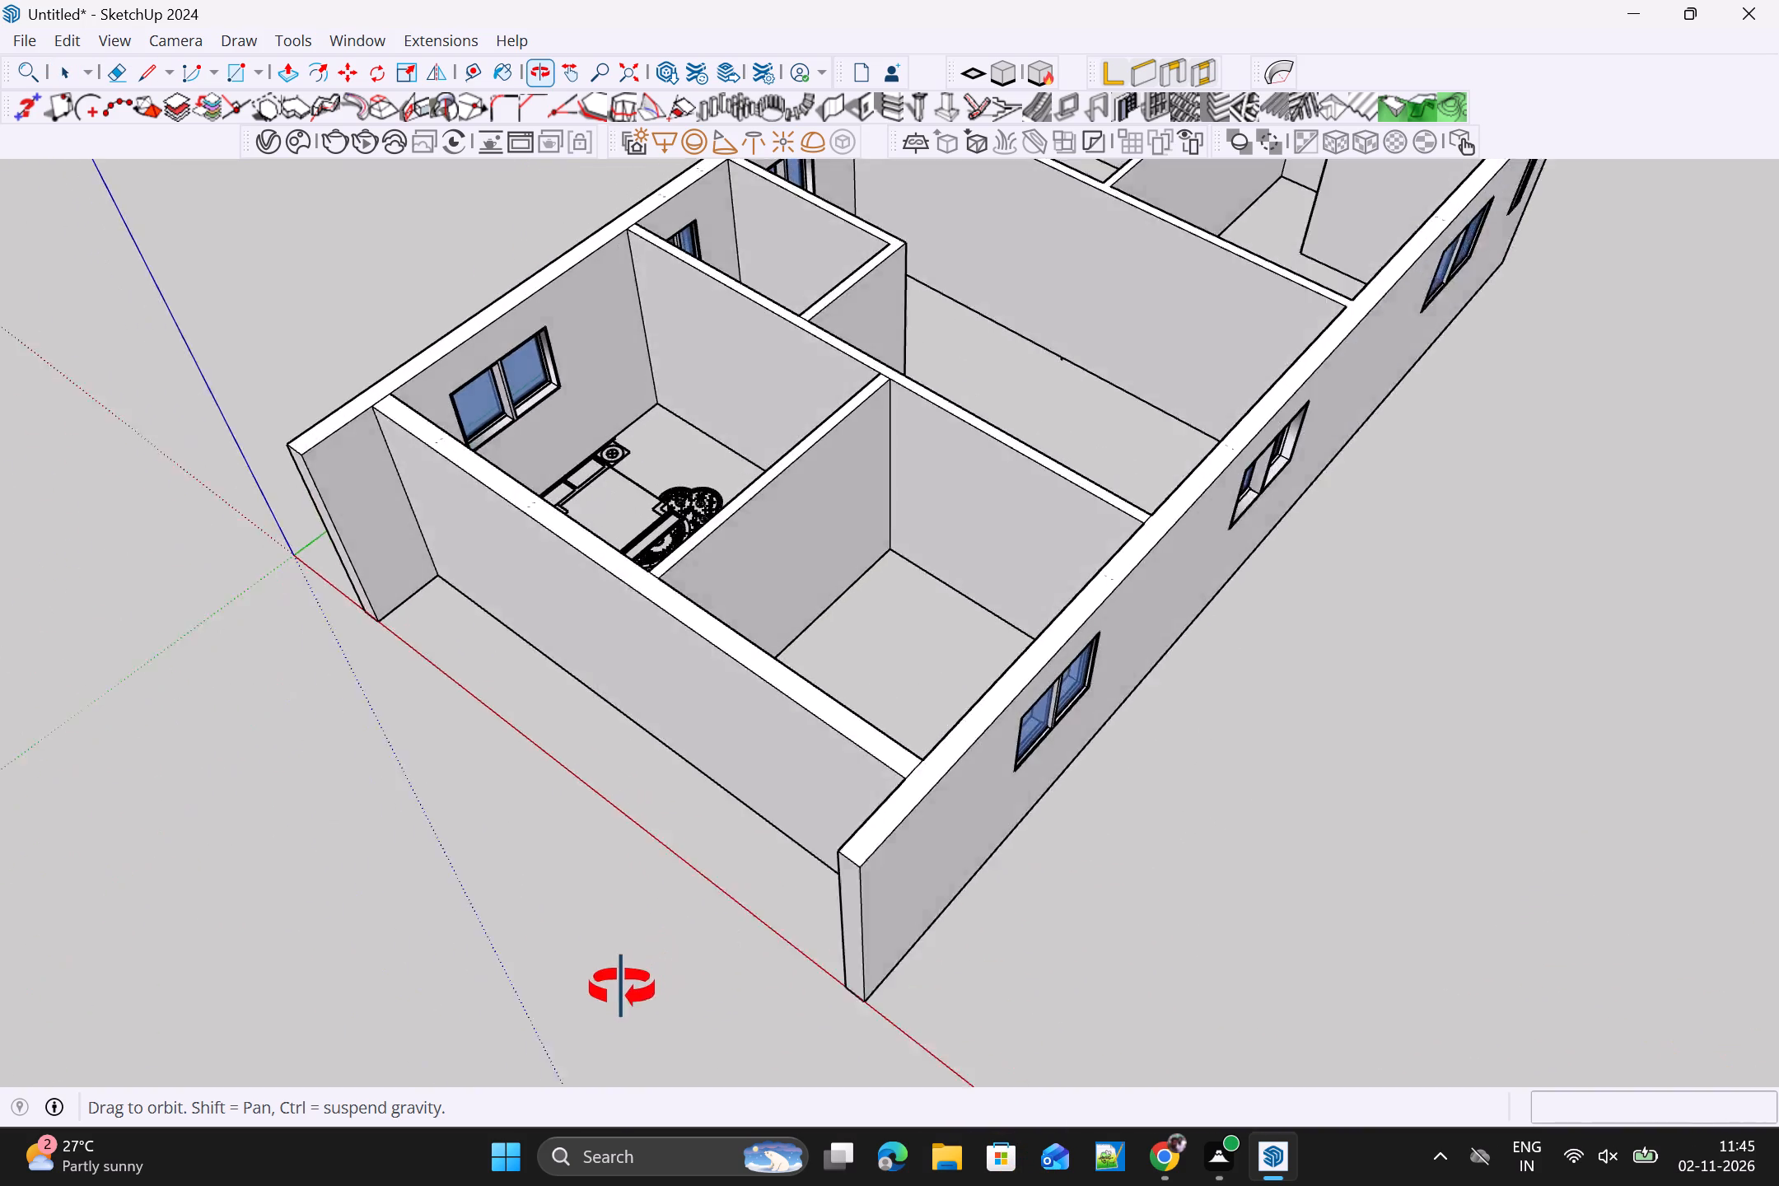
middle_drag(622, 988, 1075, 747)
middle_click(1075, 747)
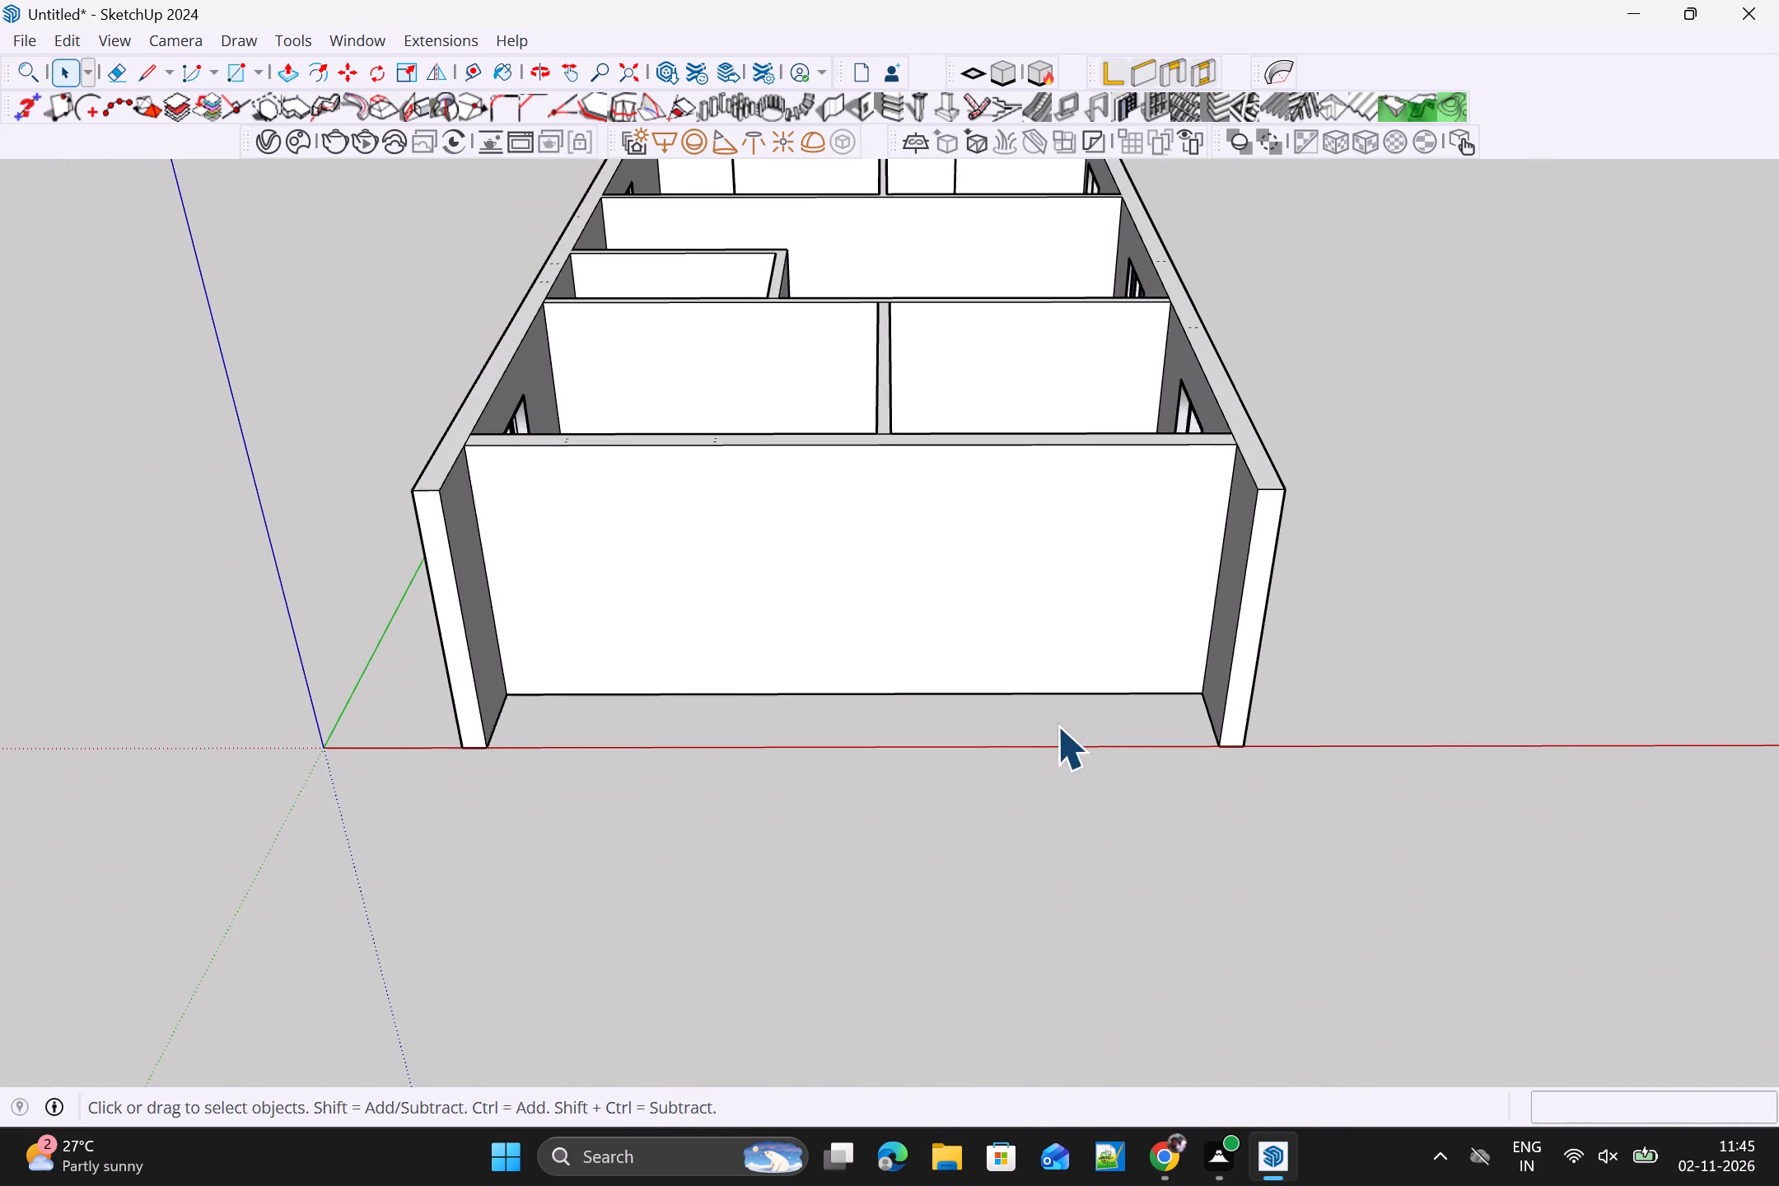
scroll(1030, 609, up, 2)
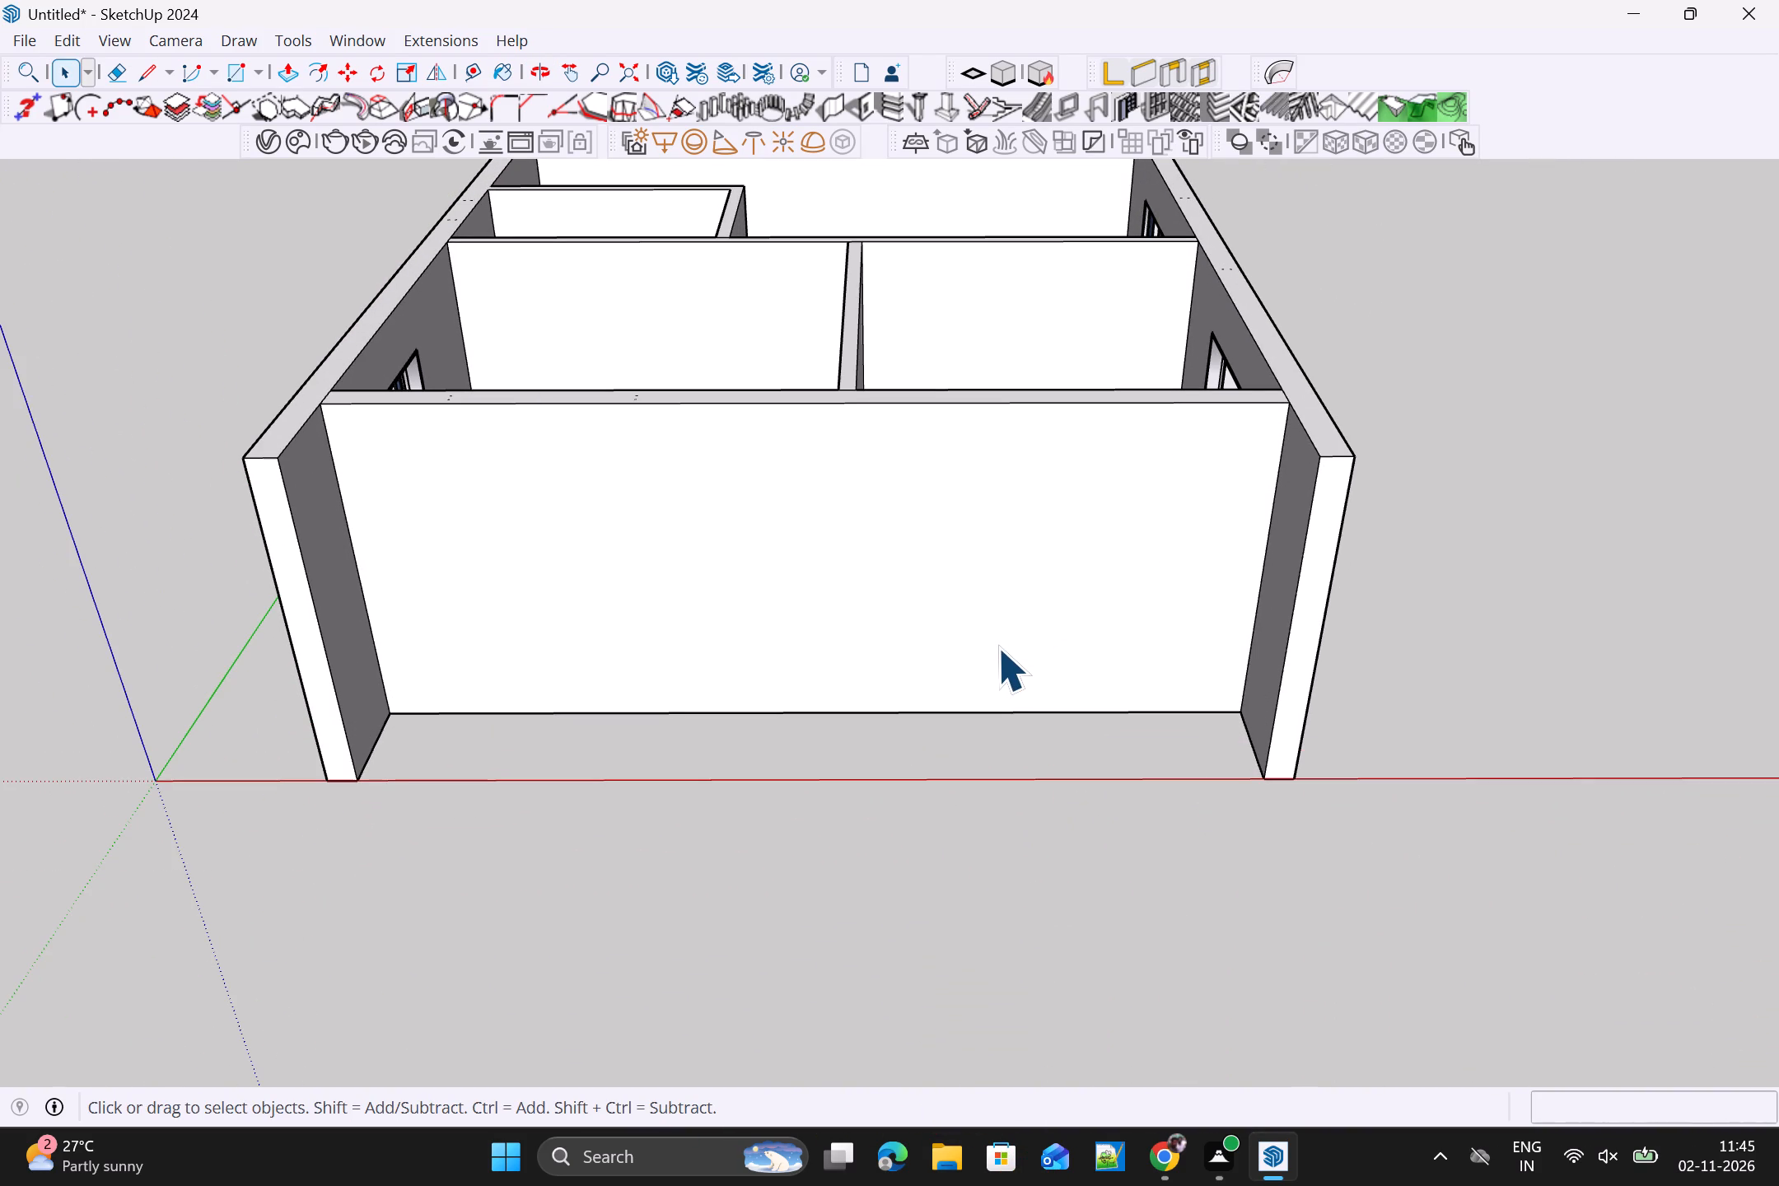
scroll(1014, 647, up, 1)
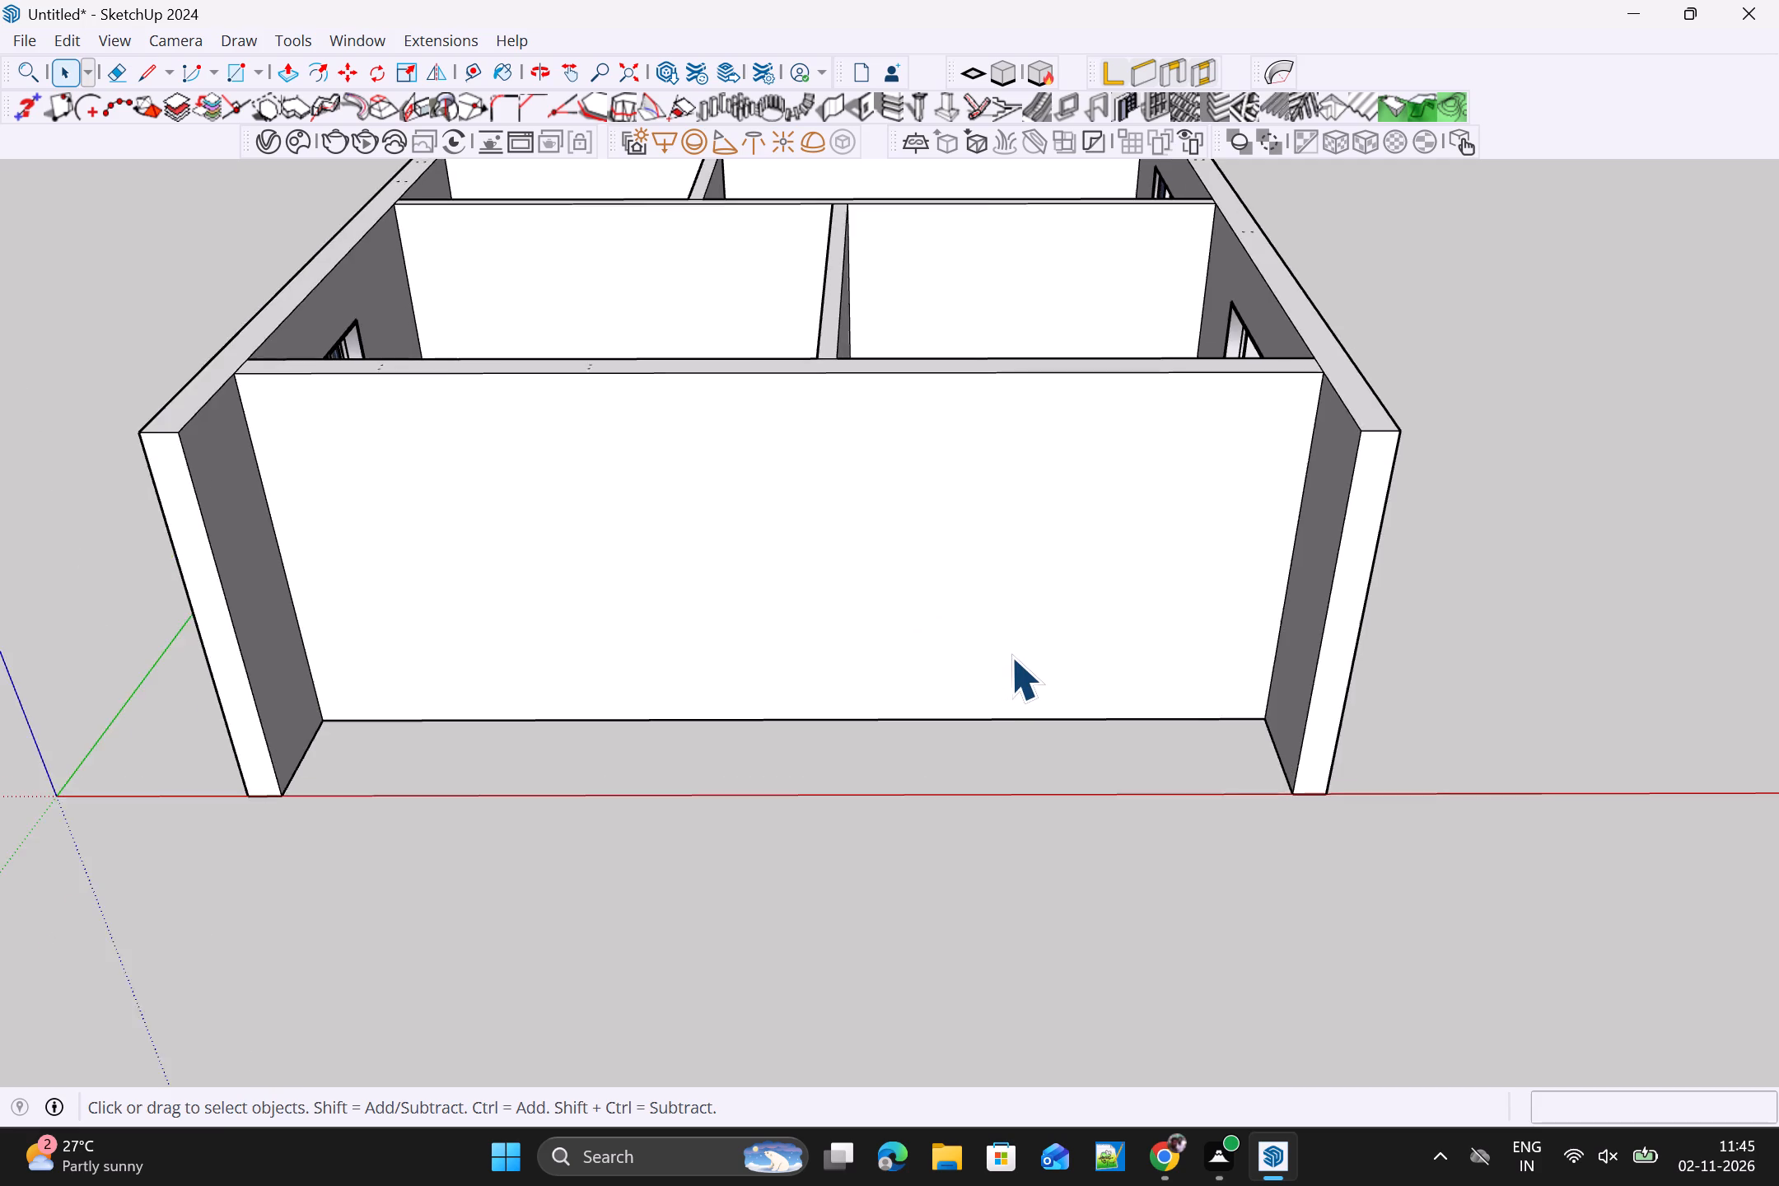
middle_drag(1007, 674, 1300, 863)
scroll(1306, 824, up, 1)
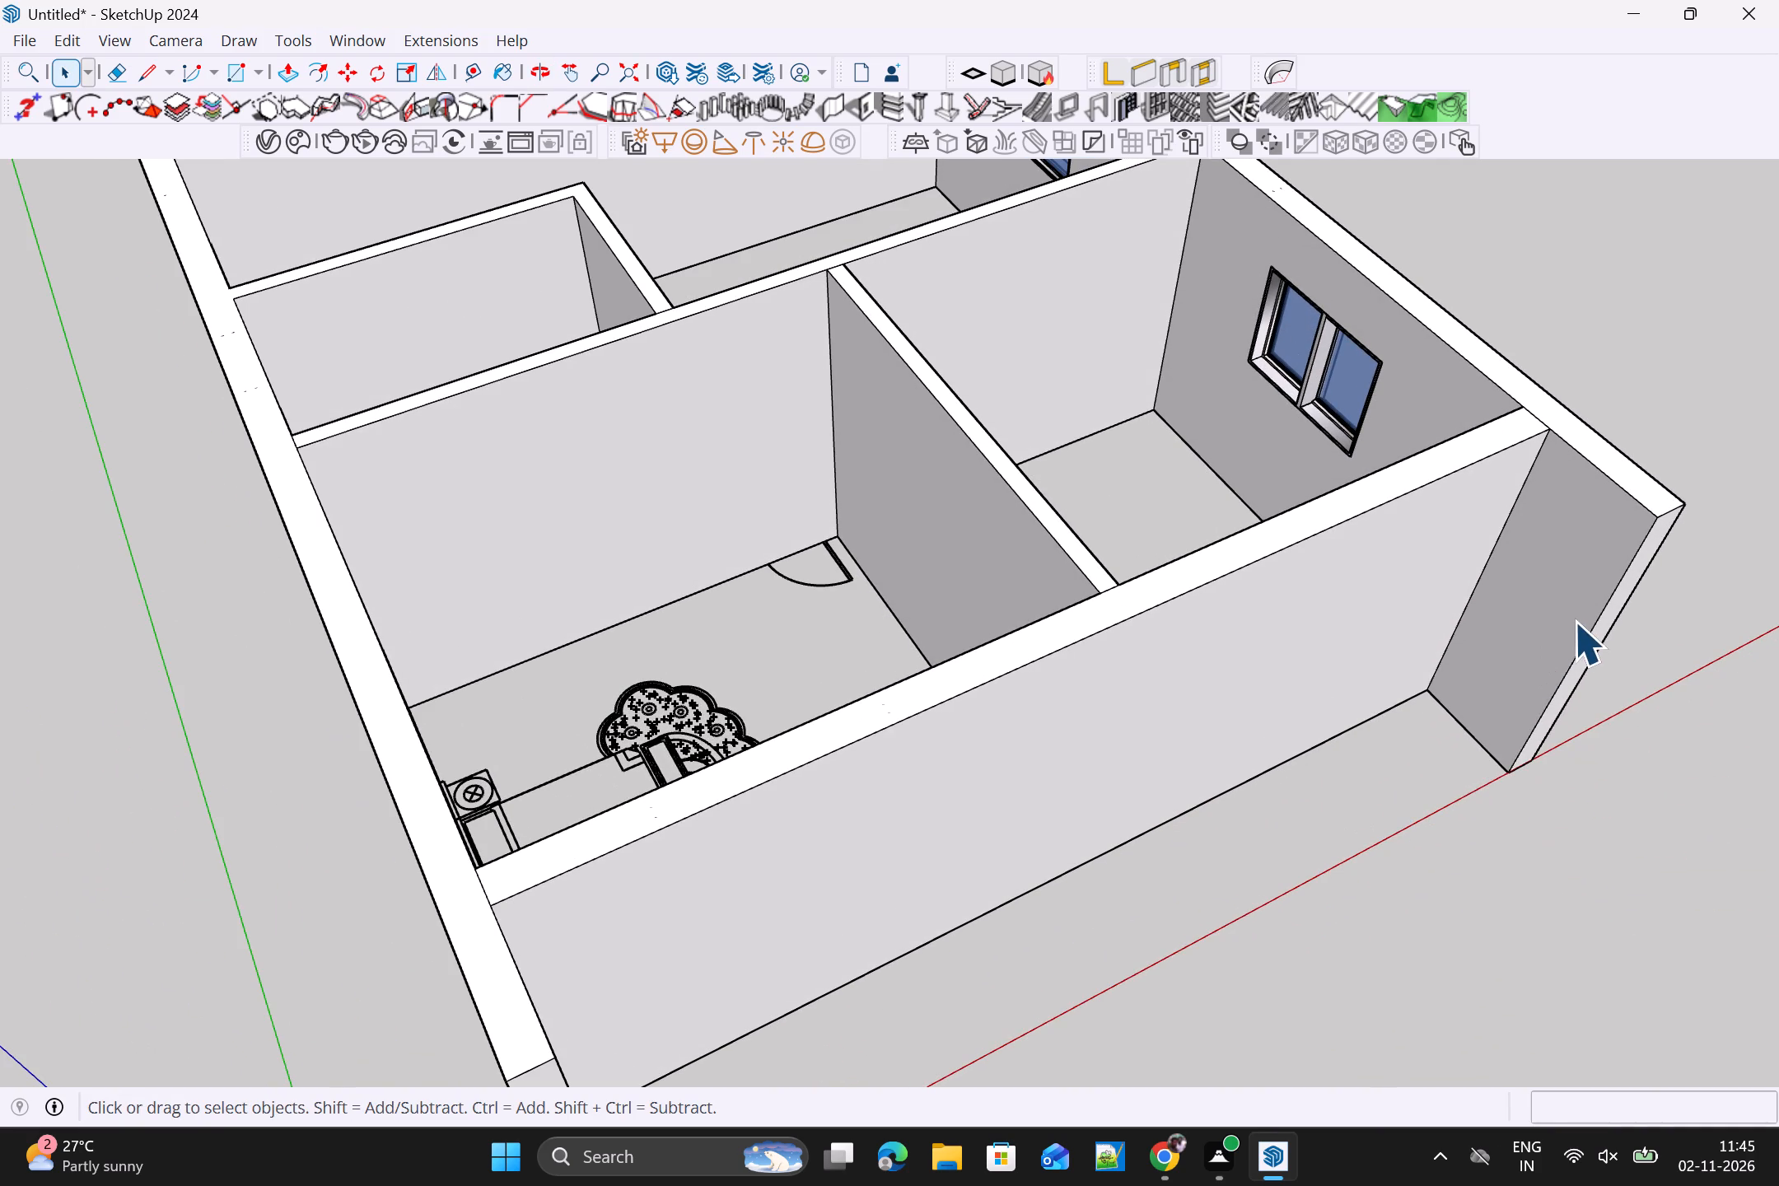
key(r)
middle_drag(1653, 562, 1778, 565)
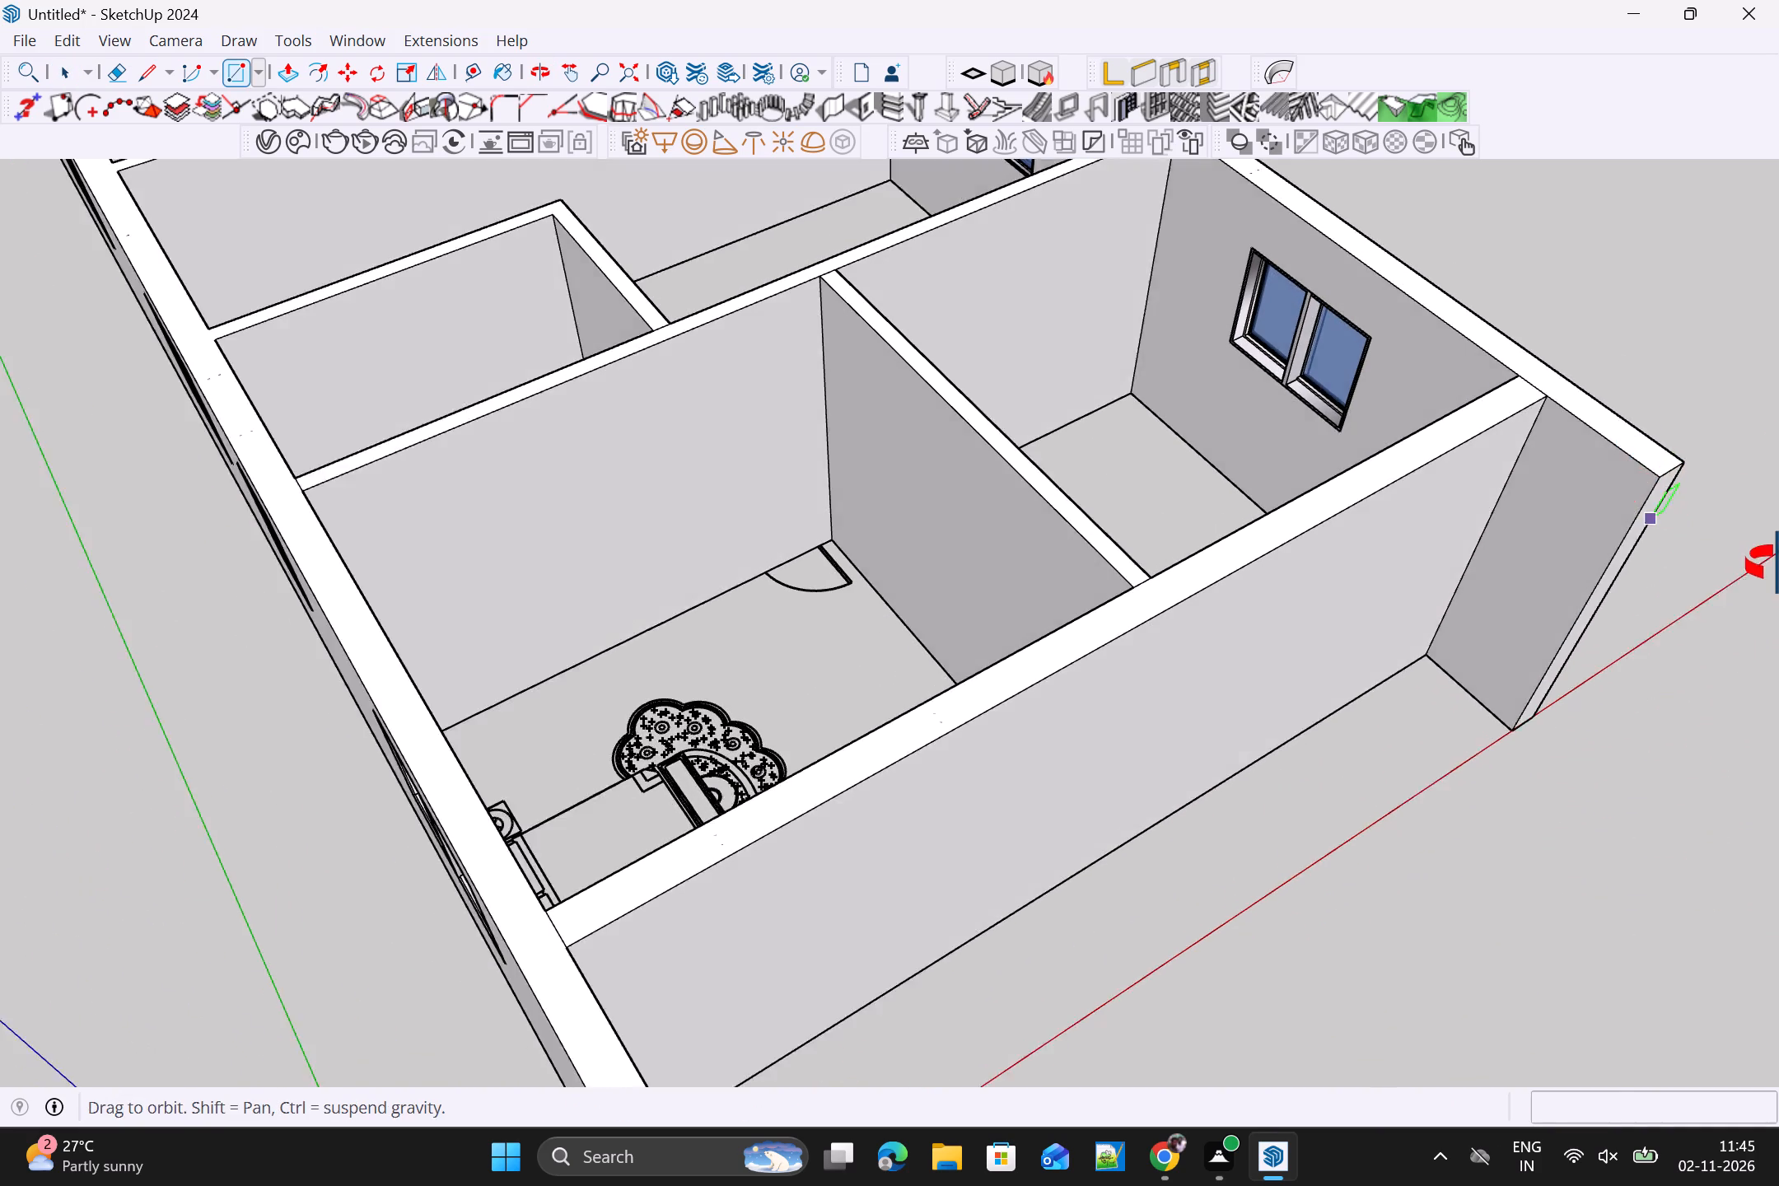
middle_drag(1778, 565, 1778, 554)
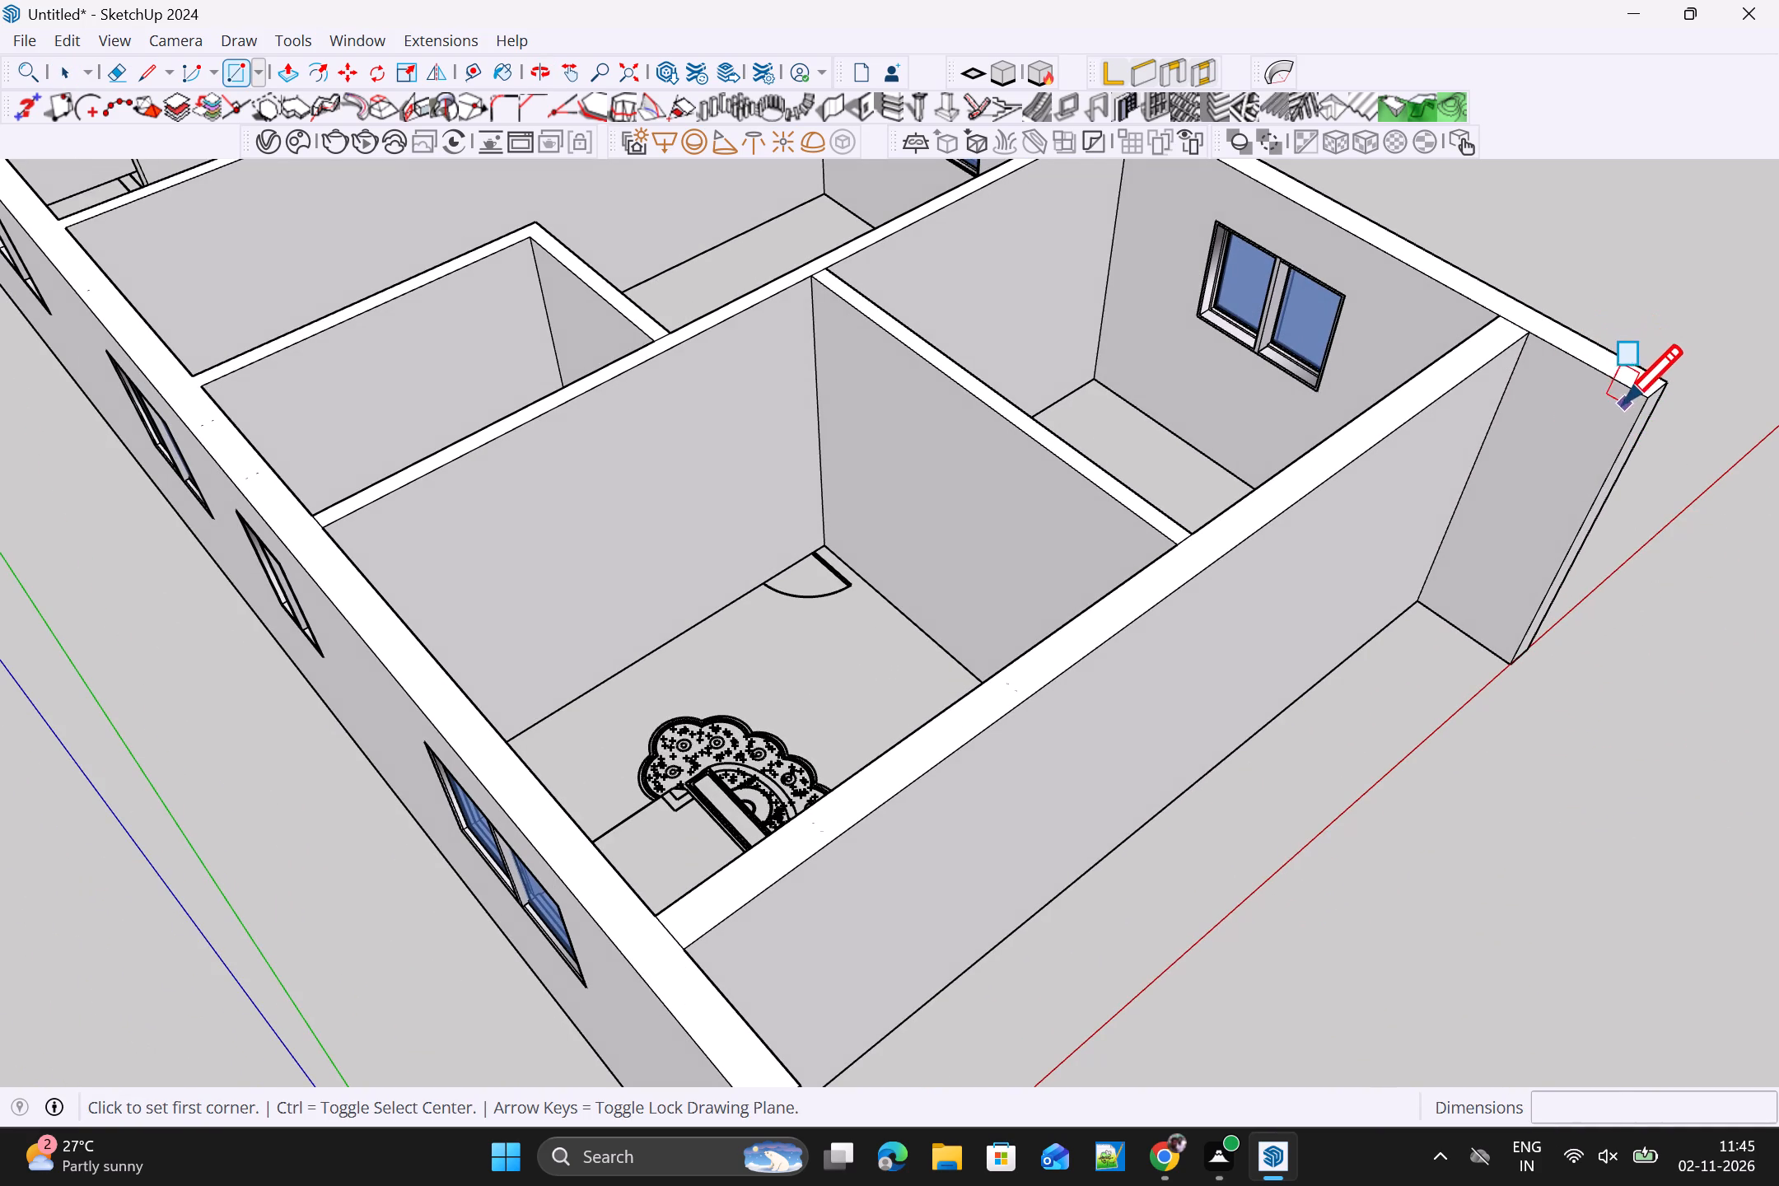
Undo the ground strip deletion, the group closing and the removal of the vertical seam lines on both side walls' inner faces.
key(ctrl+z)
key(ctrl+z)
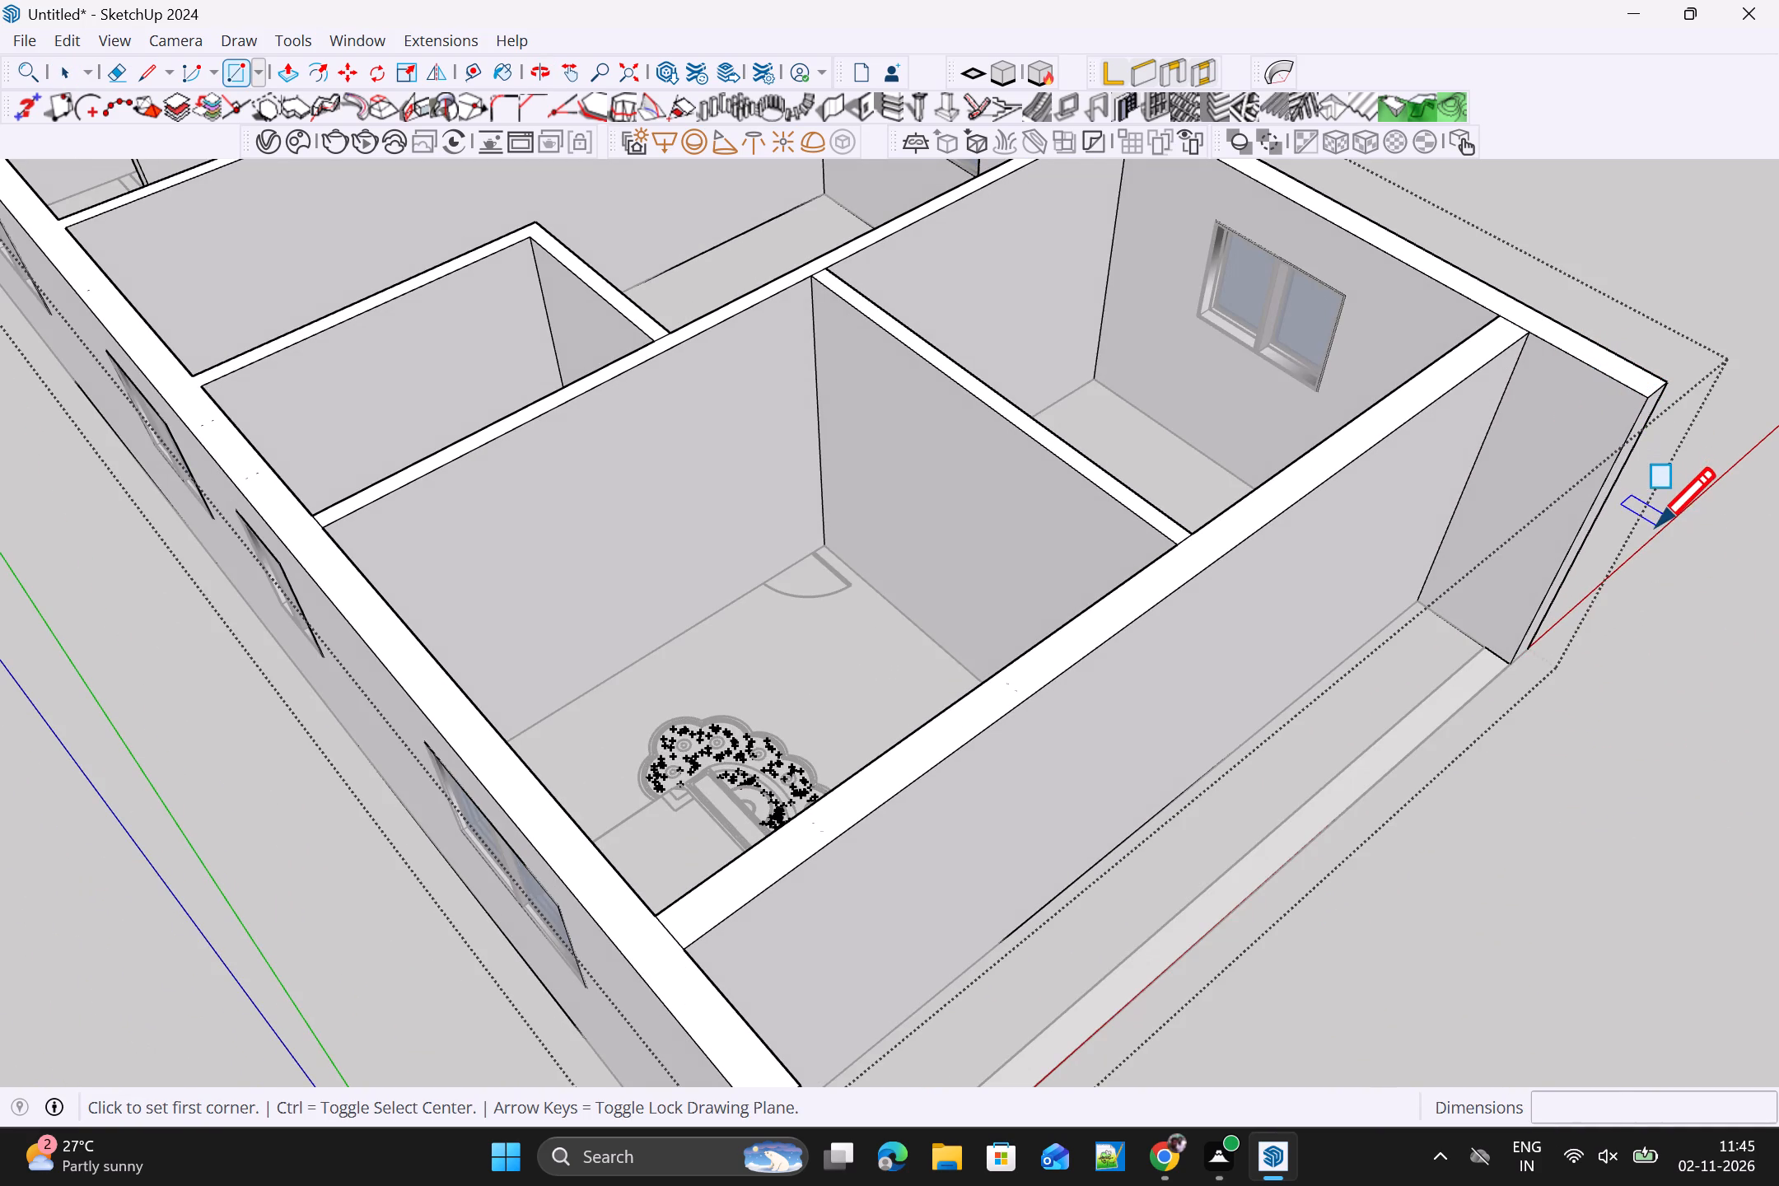
key(ctrl+z)
middle_drag(1659, 593, 929, 708)
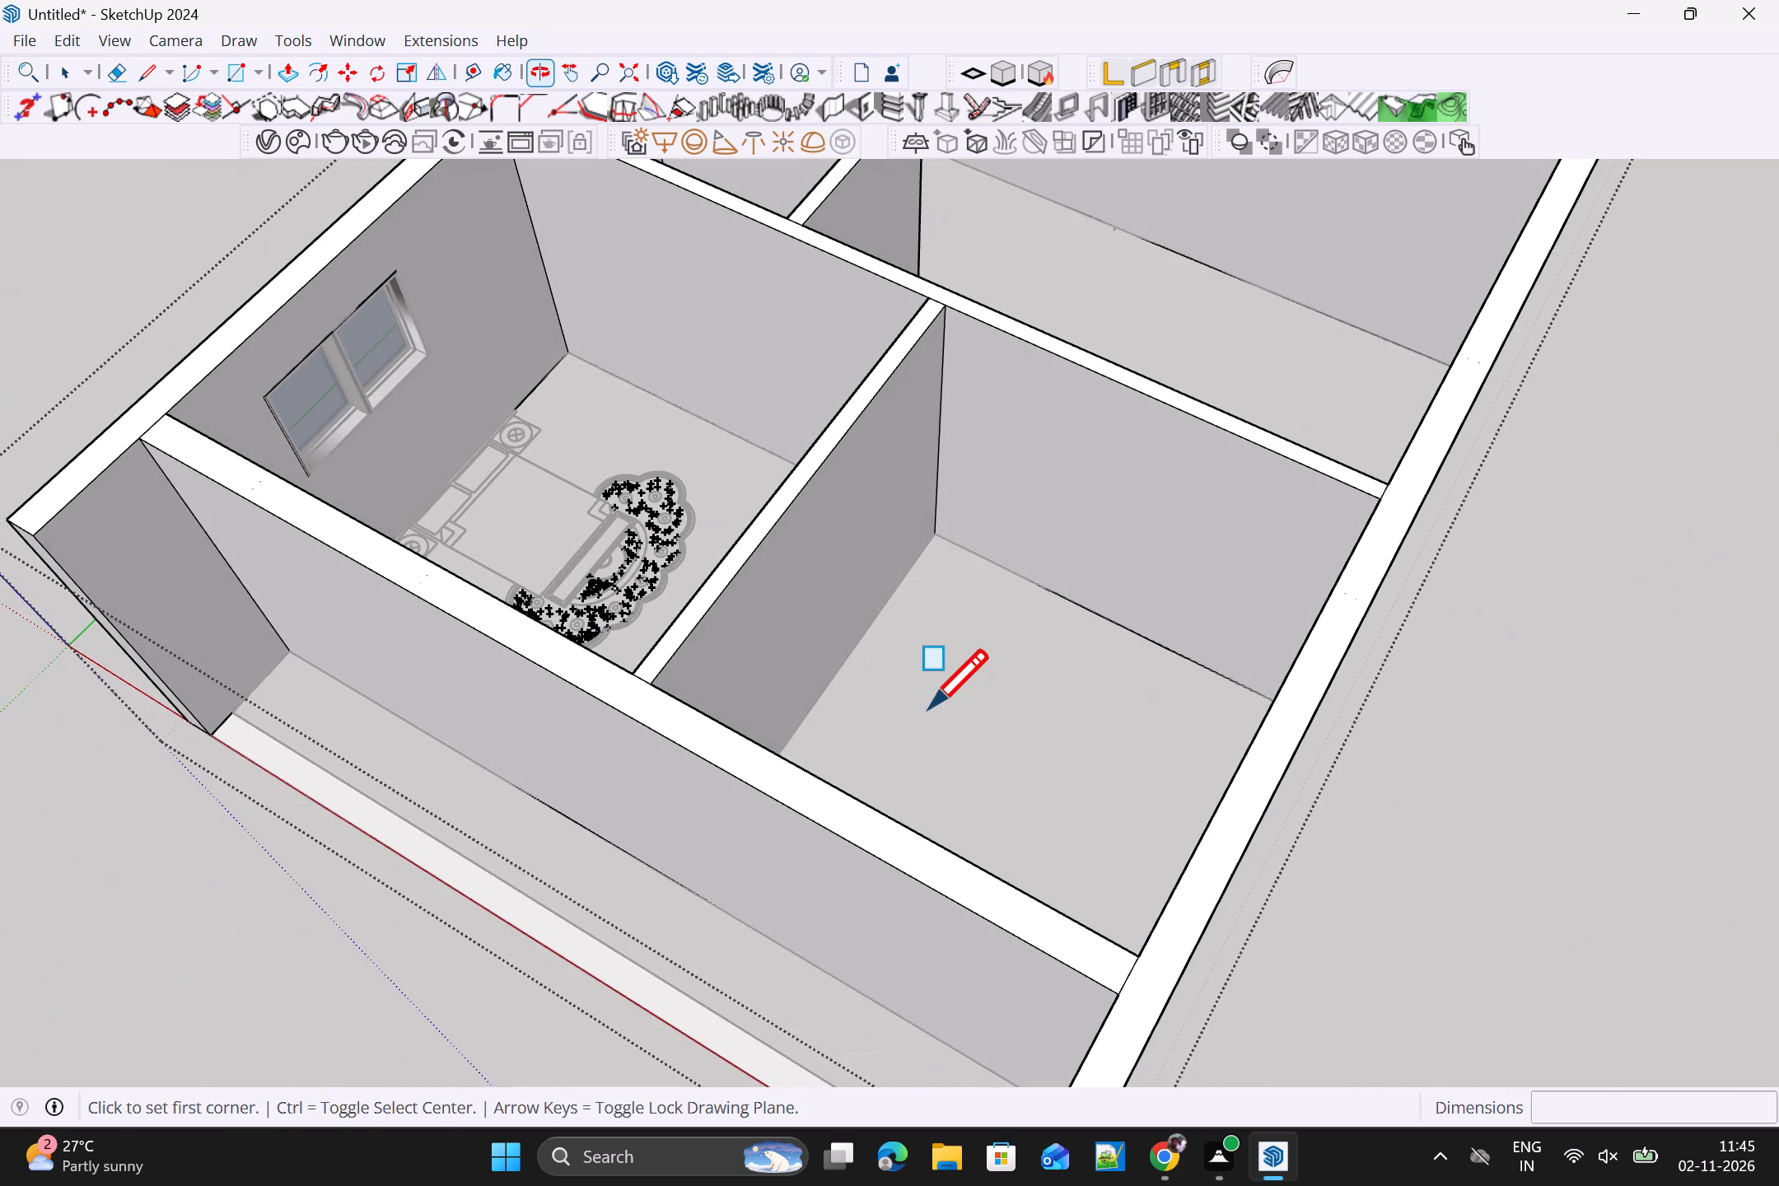
key(ctrl+z)
middle_drag(1049, 758, 1230, 684)
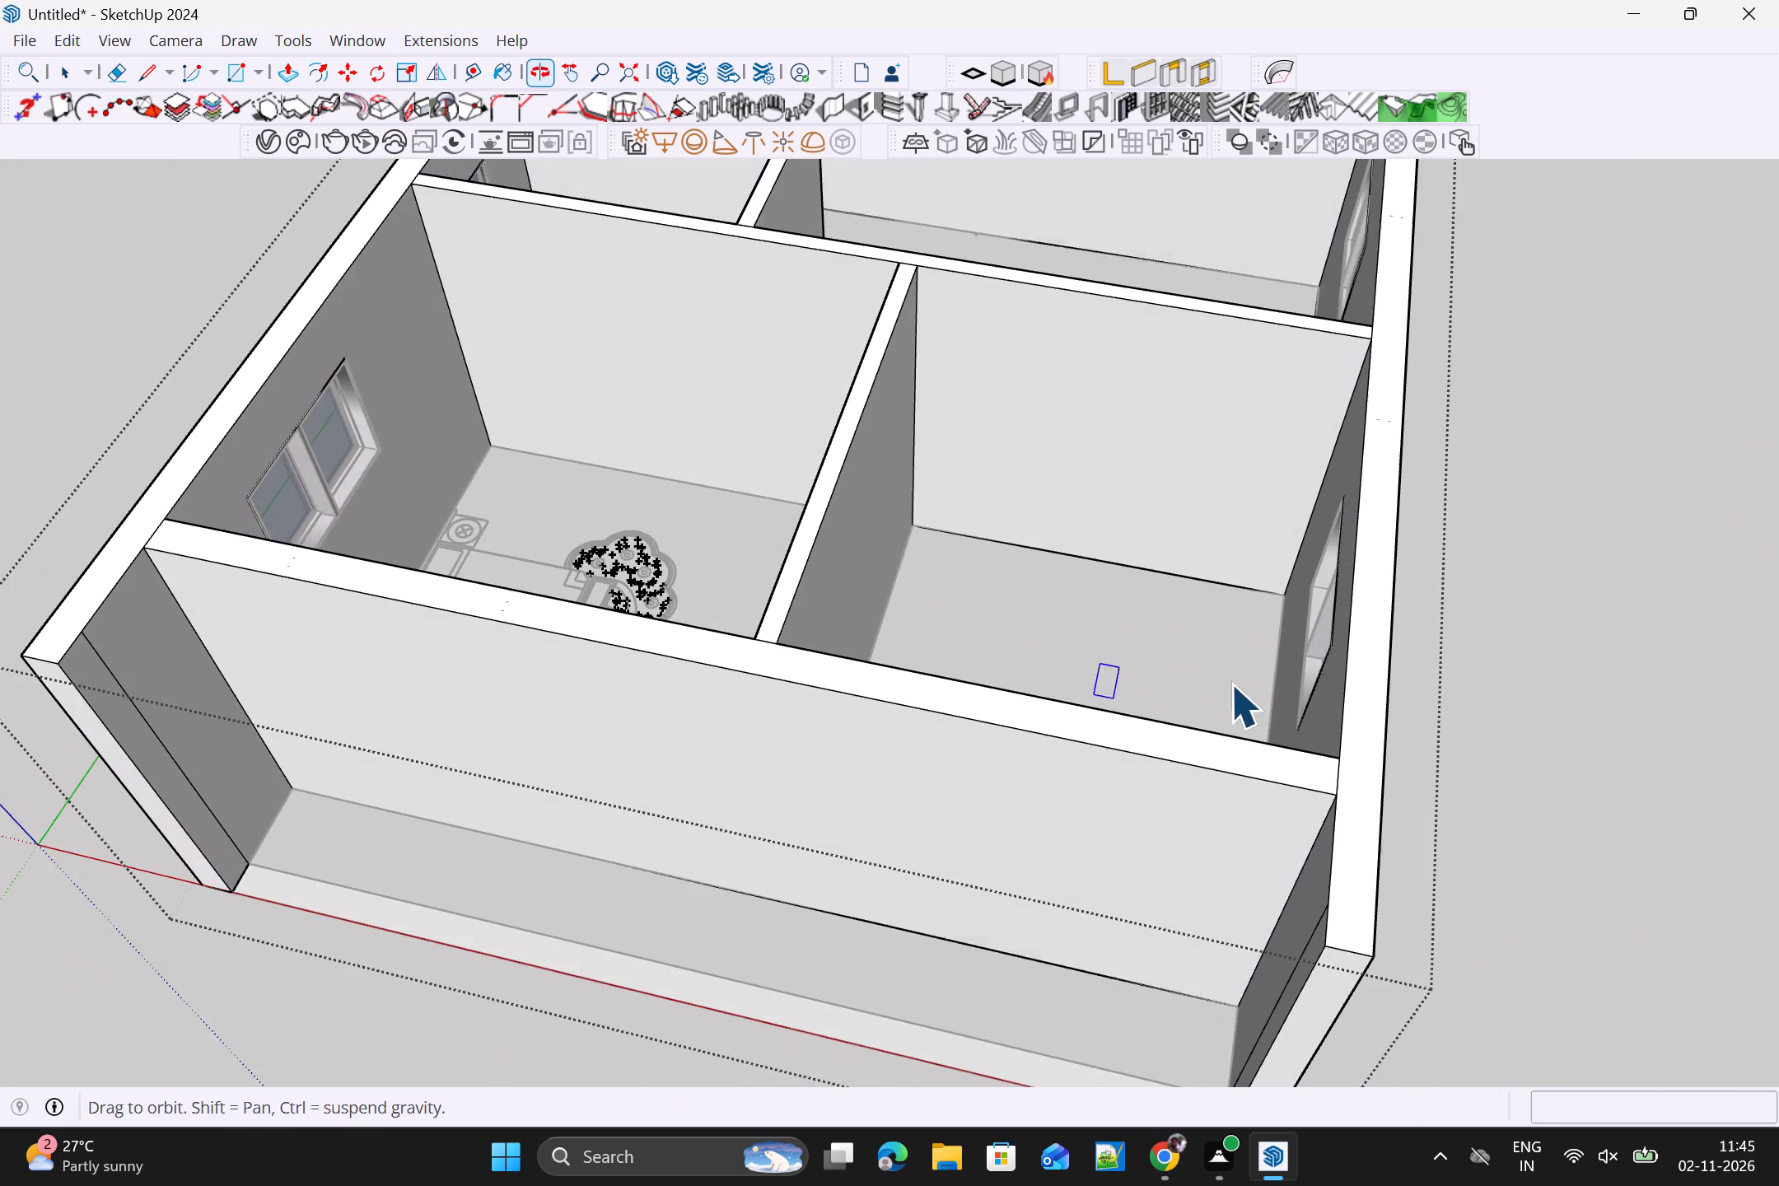
middle_drag(1230, 684, 1228, 689)
Close the wall group and erase the ground strip running across the open front between the side walls.
key(space)
click(1536, 703)
middle_drag(1553, 725, 1637, 606)
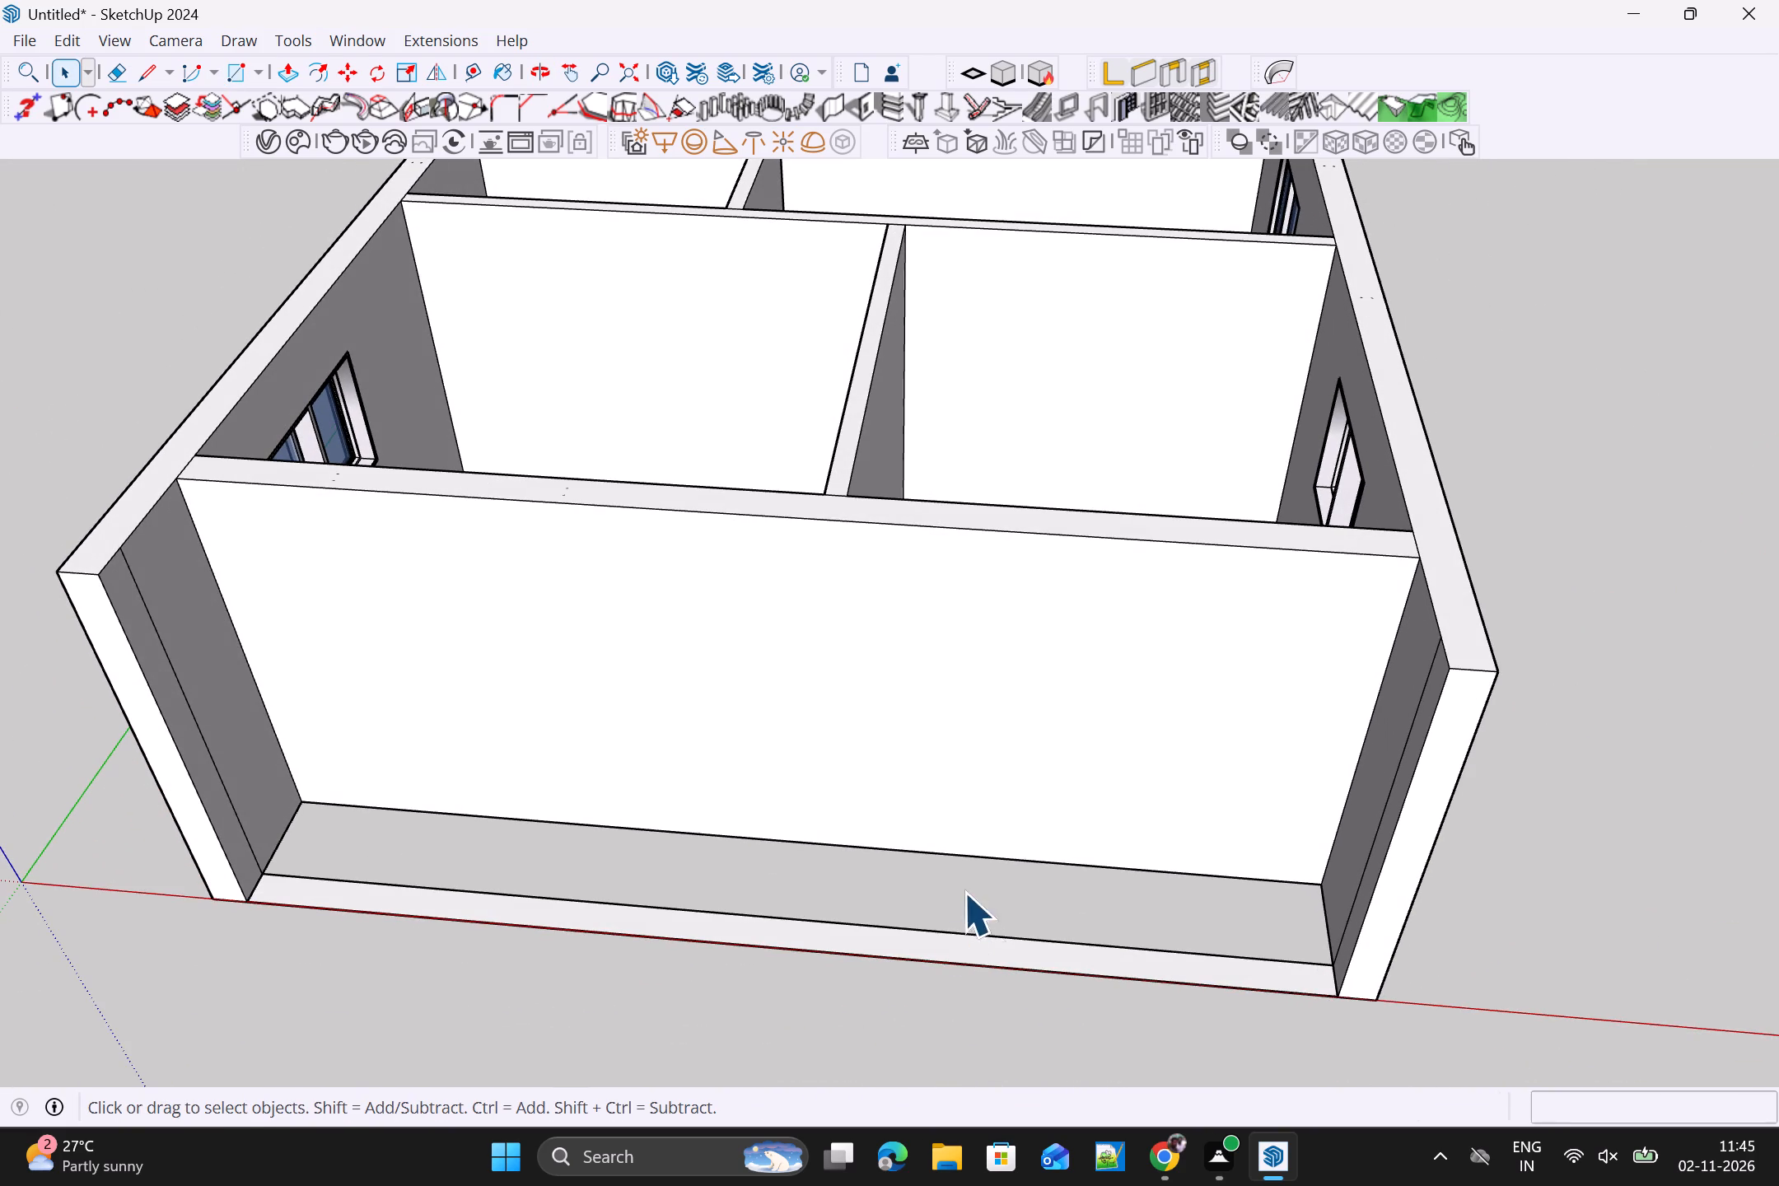
drag(962, 892, 897, 1020)
key(Delete)
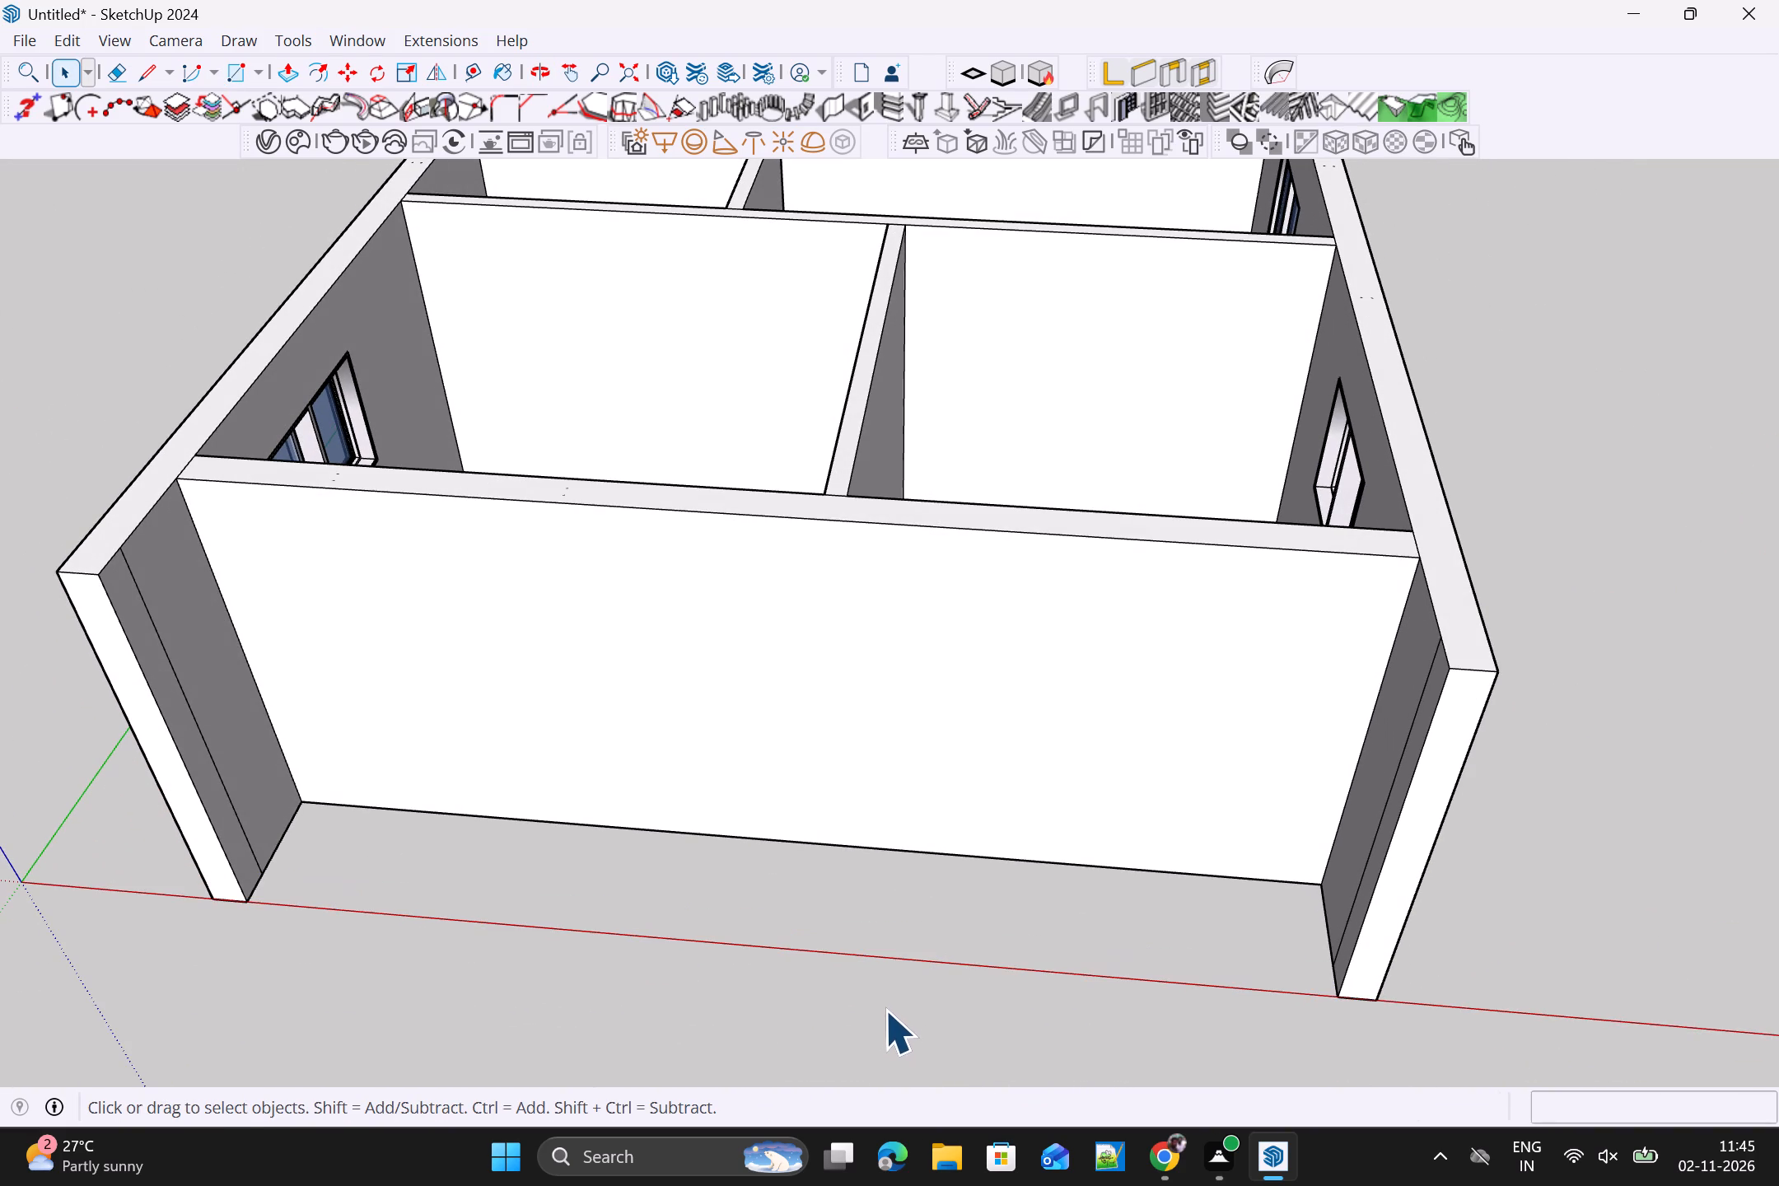
Reopen the wall group and push/pull the narrow front strip of the side wall farther from the origin inward by about 1' 8 5/8".
middle_drag(1071, 952, 1619, 975)
triple_click(1492, 452)
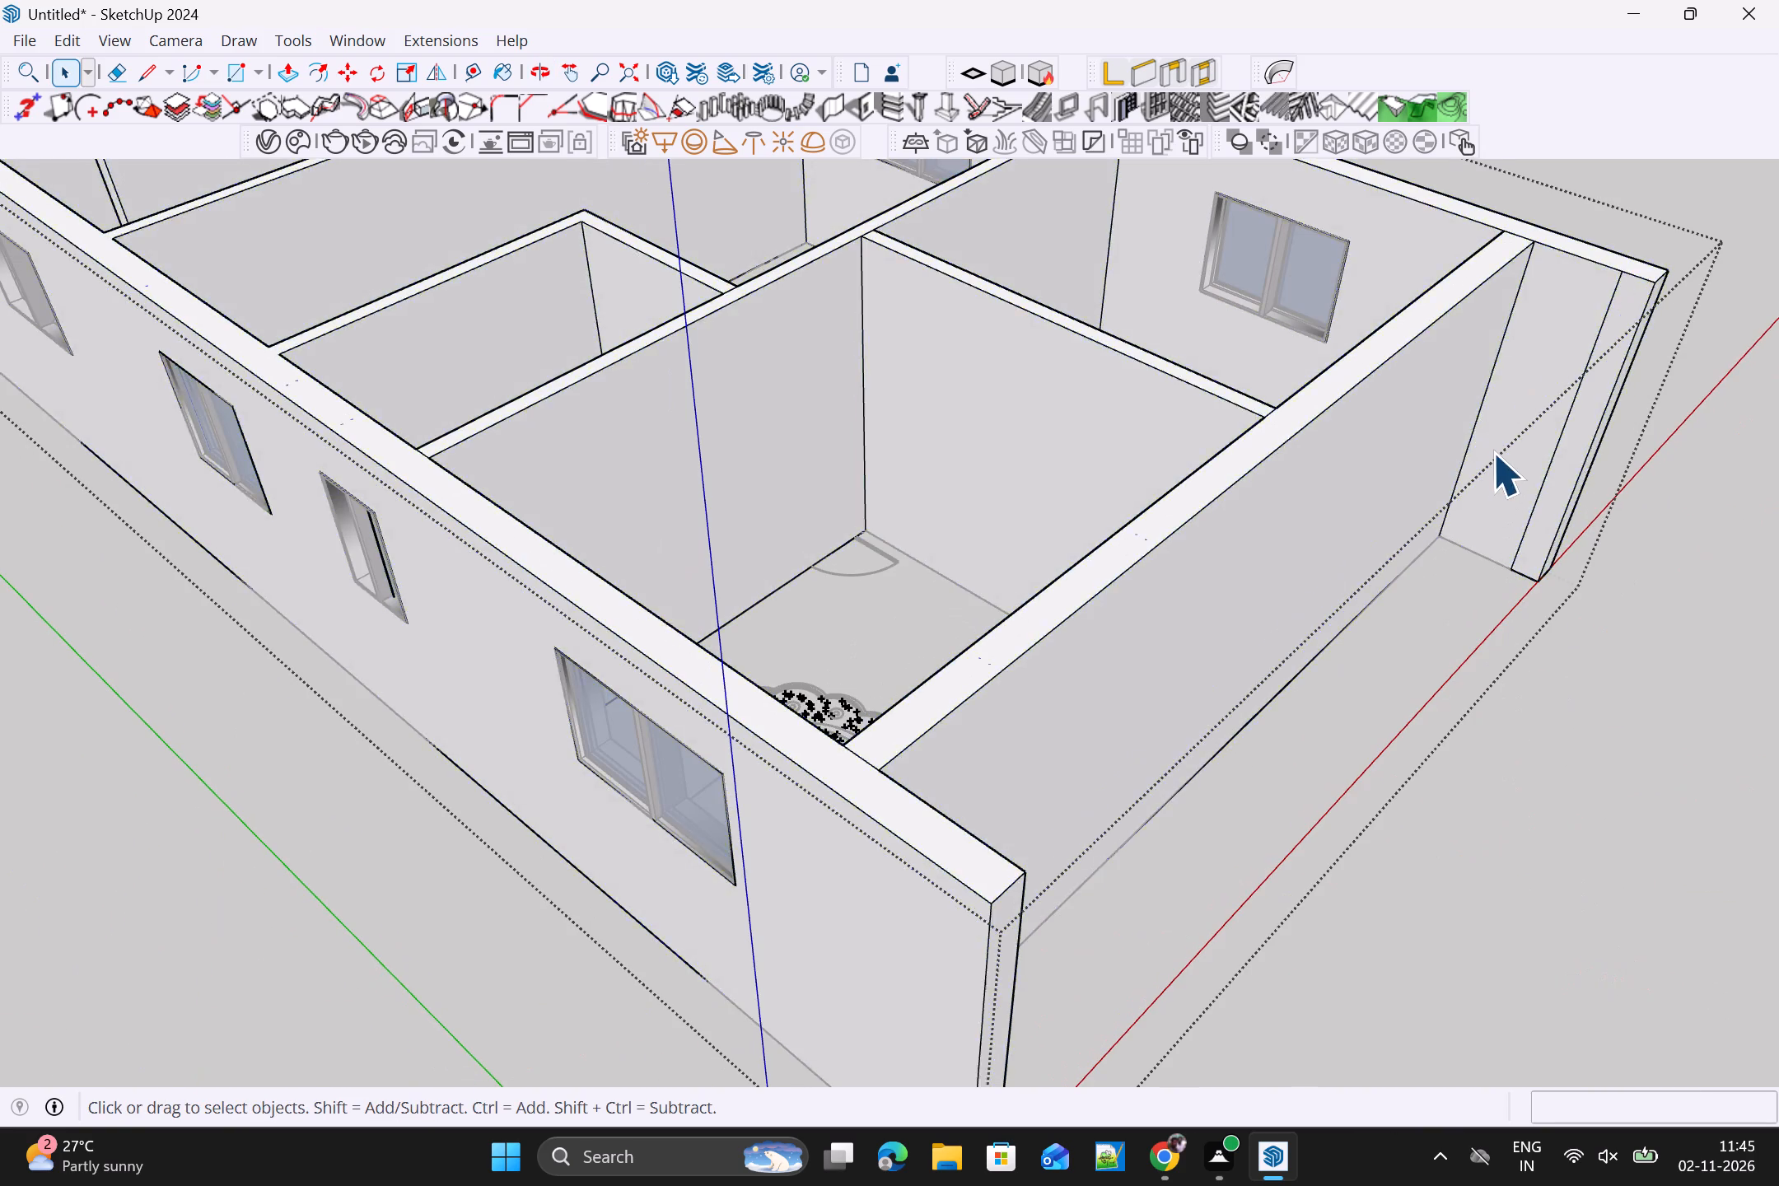
click(1492, 452)
click(1522, 441)
click(1563, 414)
click(1575, 412)
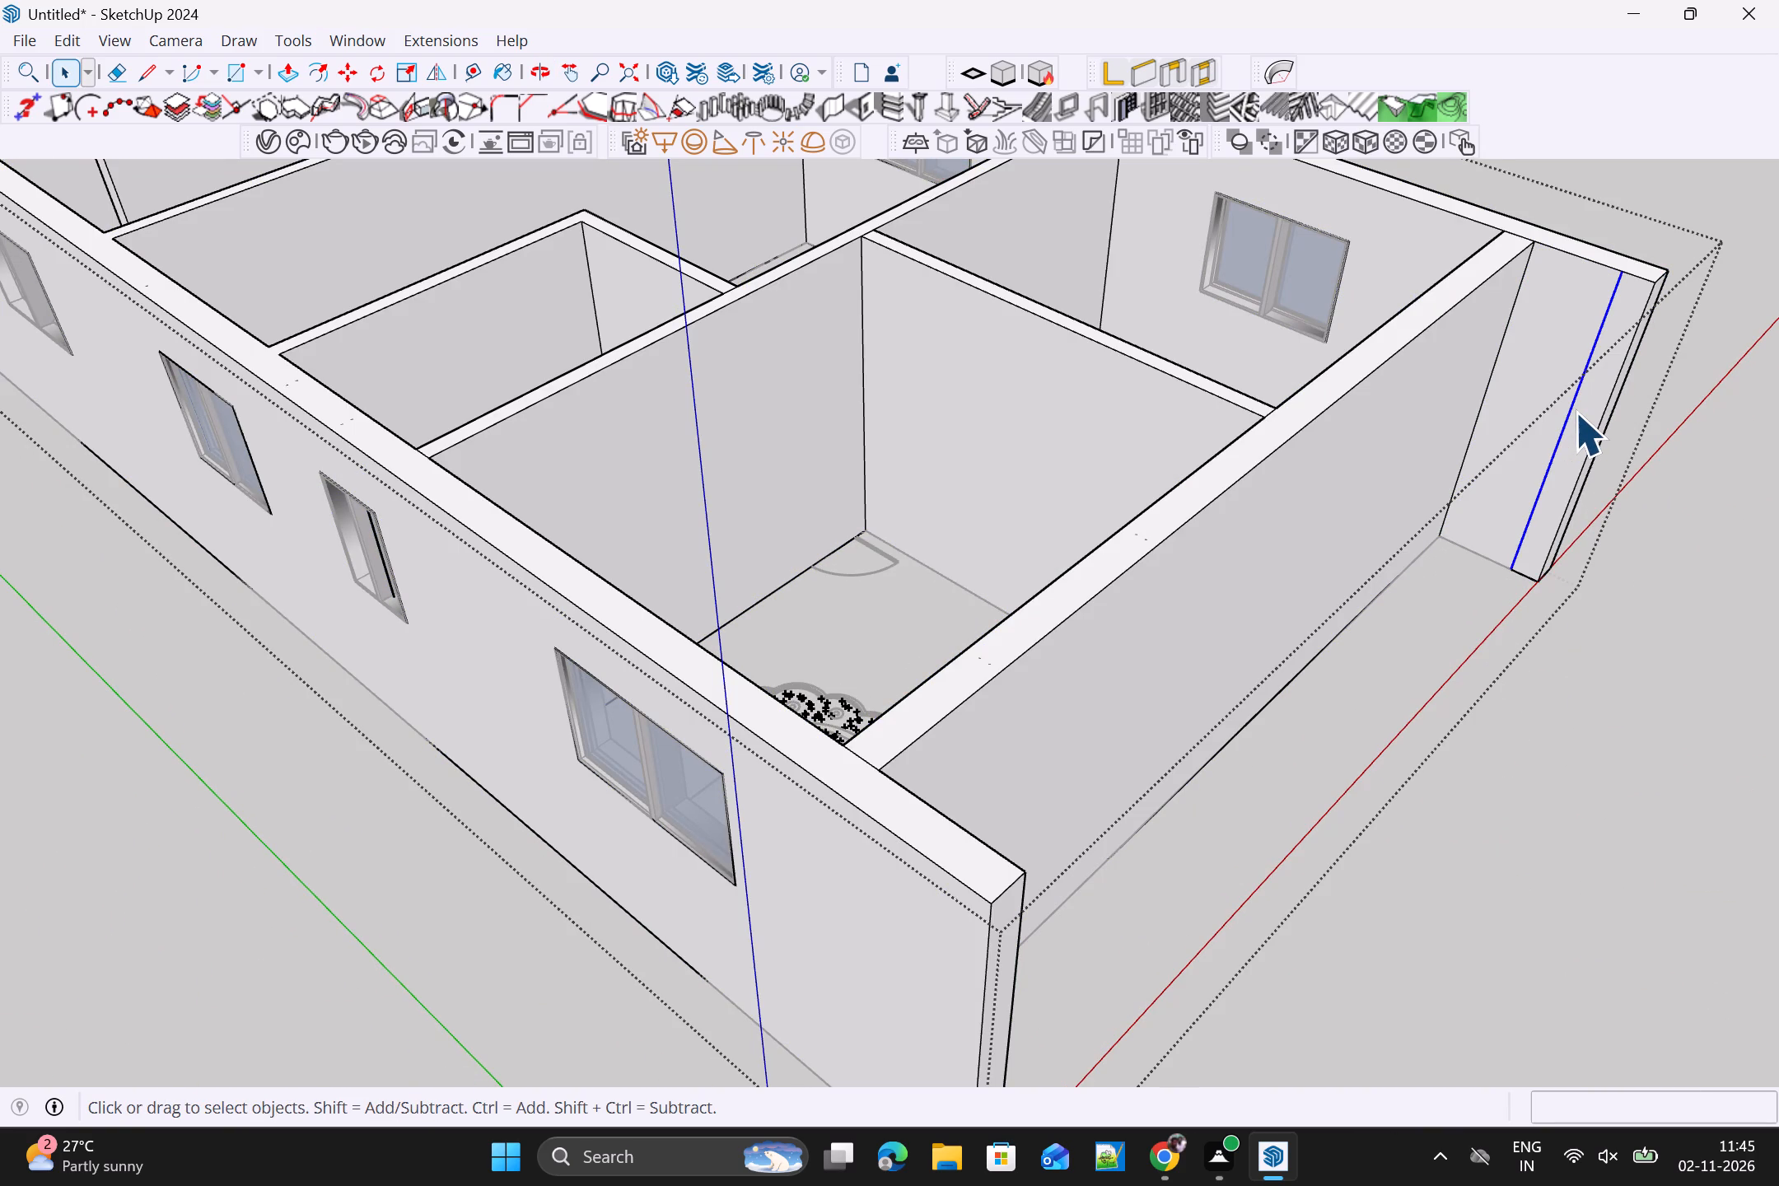
click(1586, 408)
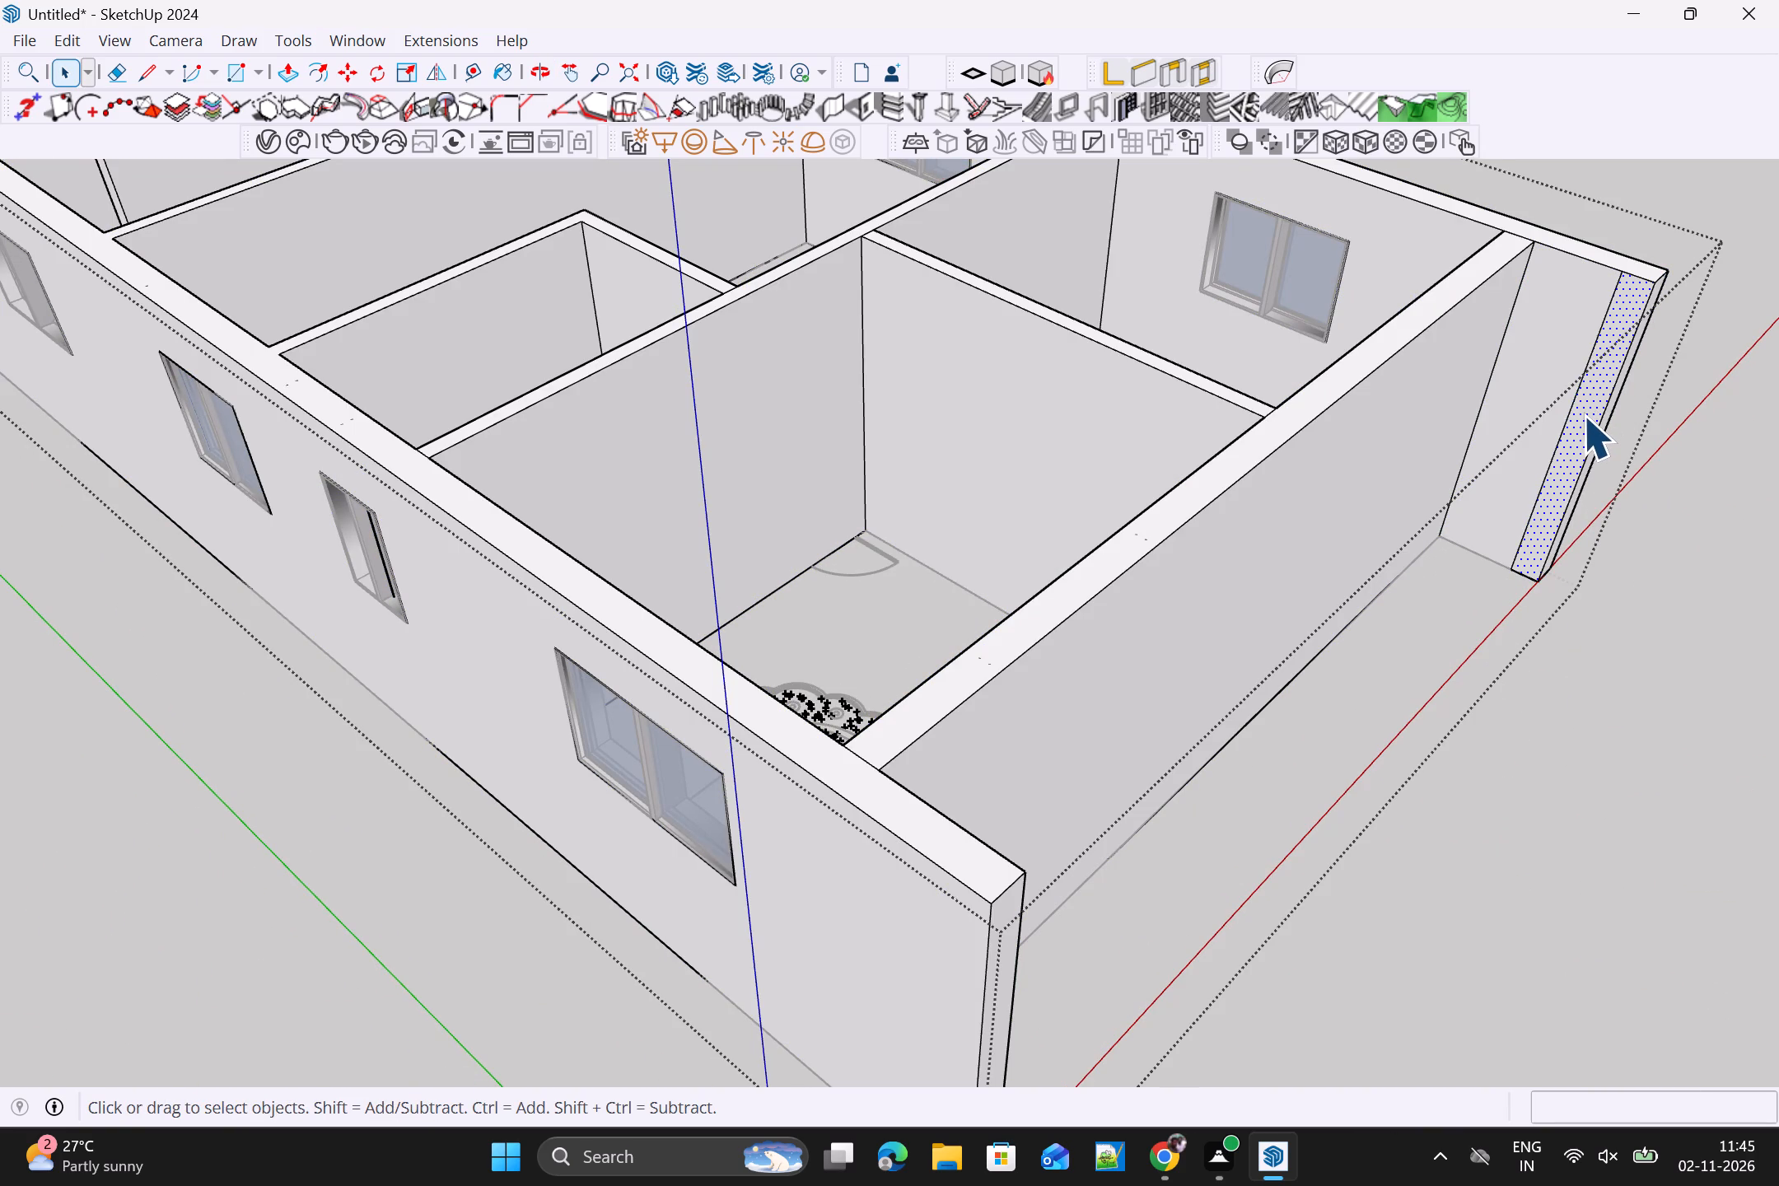
key(p)
click(1583, 416)
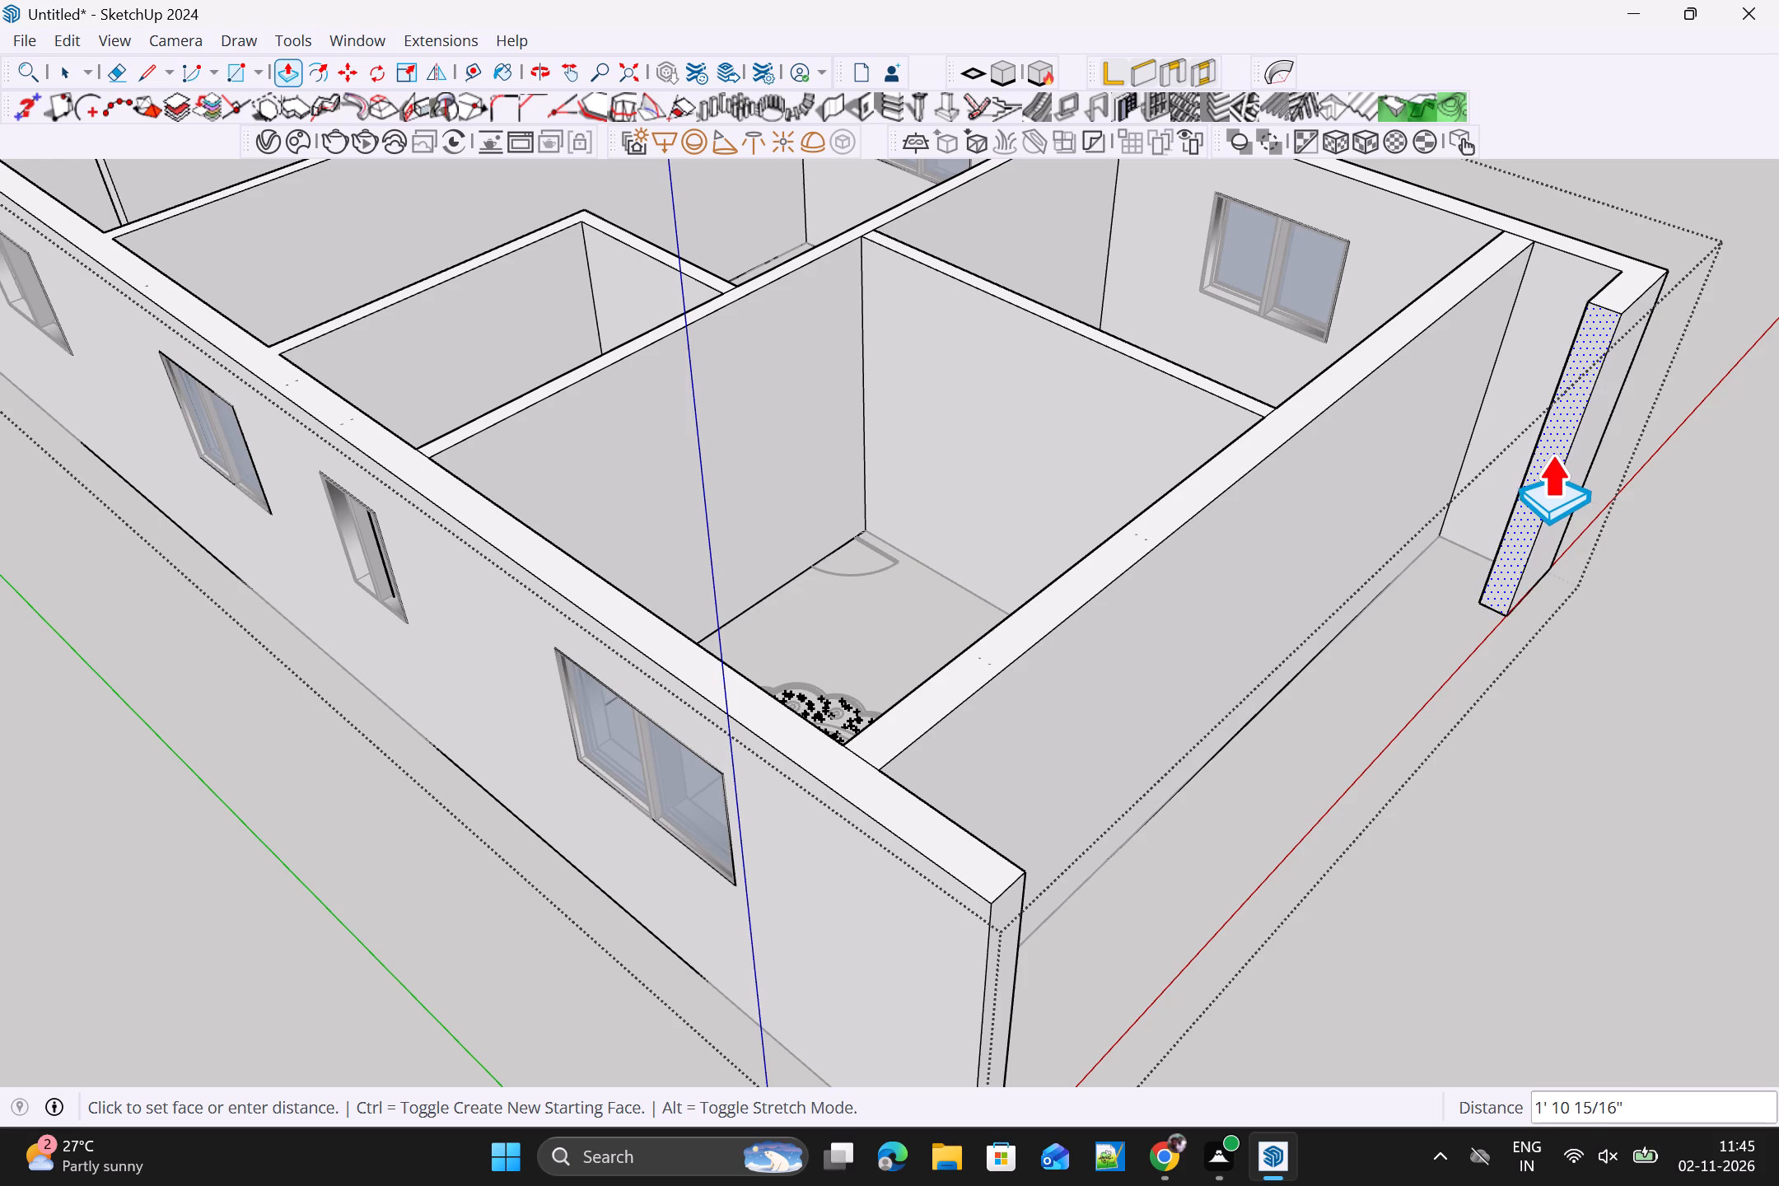
click(1558, 451)
Push/pull the matching front strip of the side wall nearer the origin inward as a narrower return, and close the wall group.
middle_drag(1553, 805, 1539, 818)
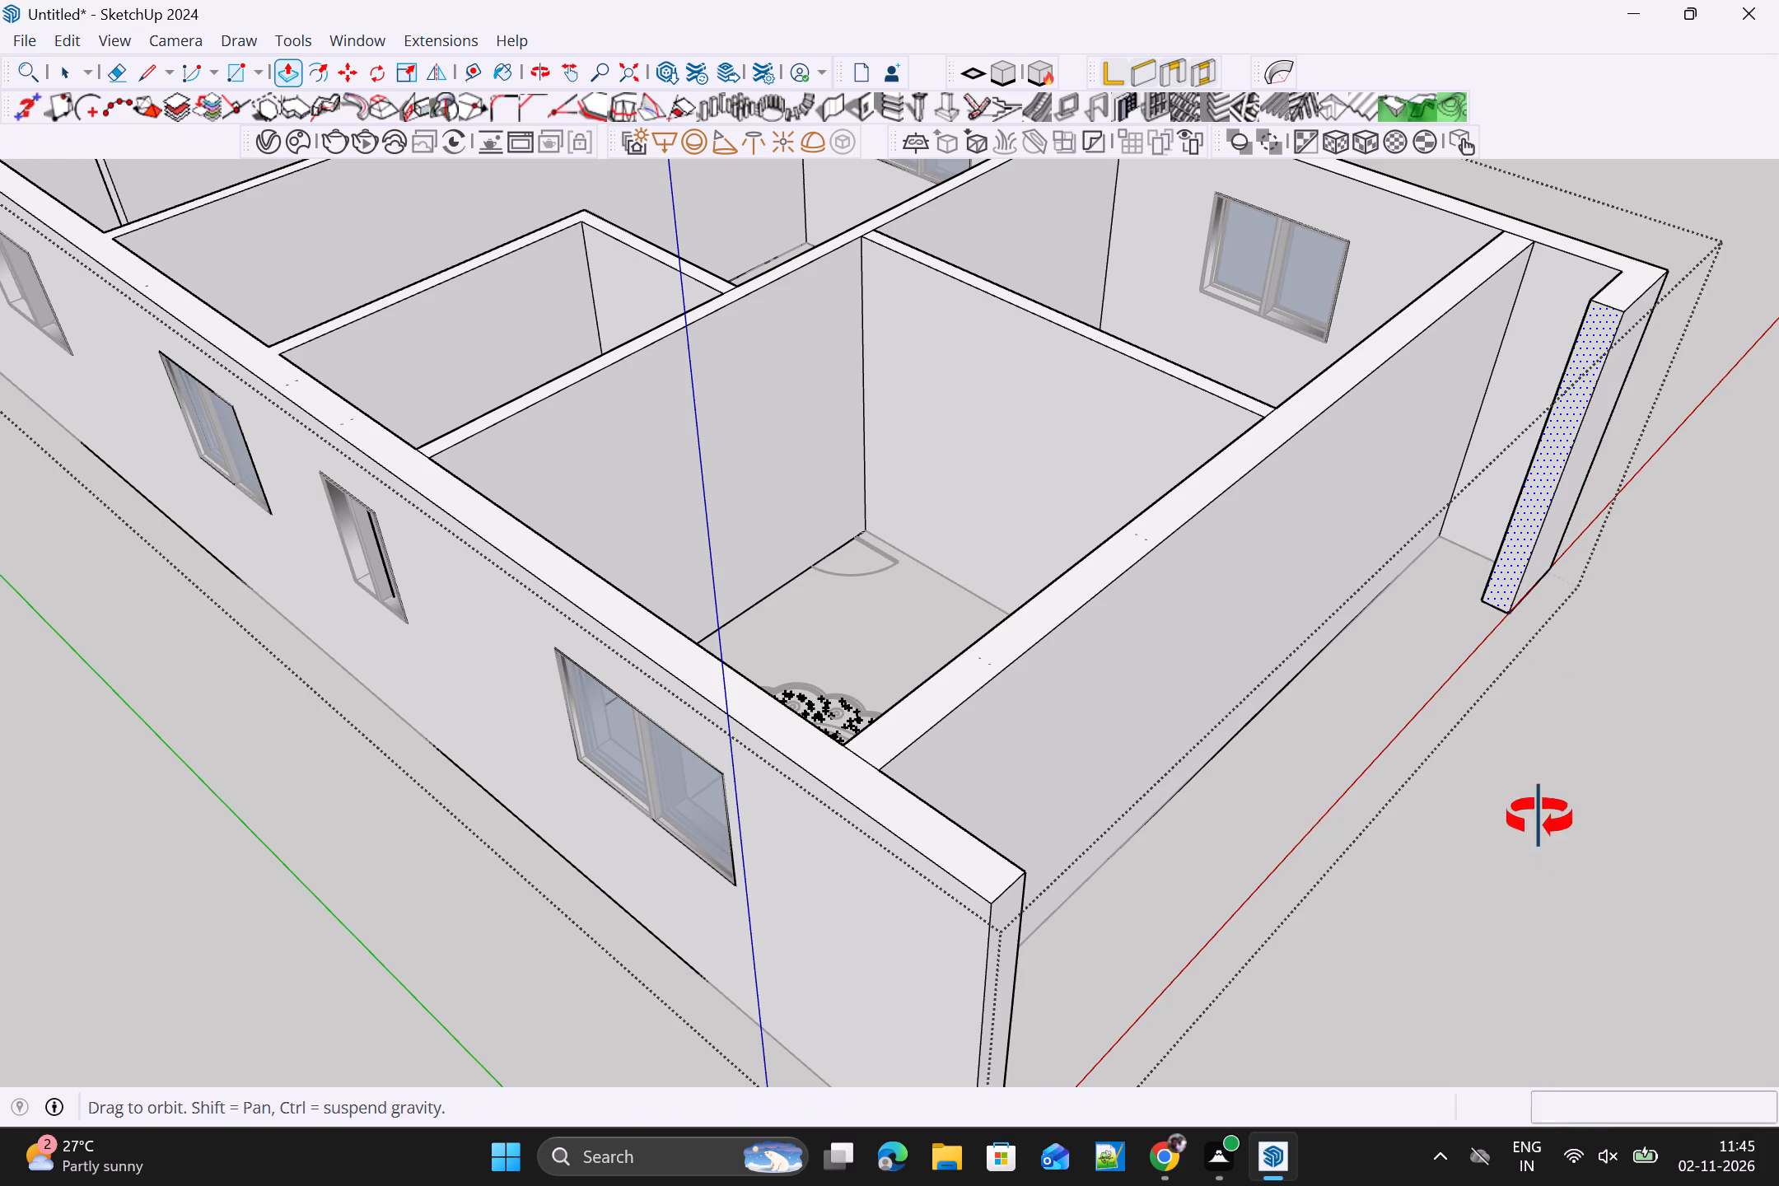
middle_drag(1539, 818, 1098, 827)
middle_drag(414, 919, 296, 957)
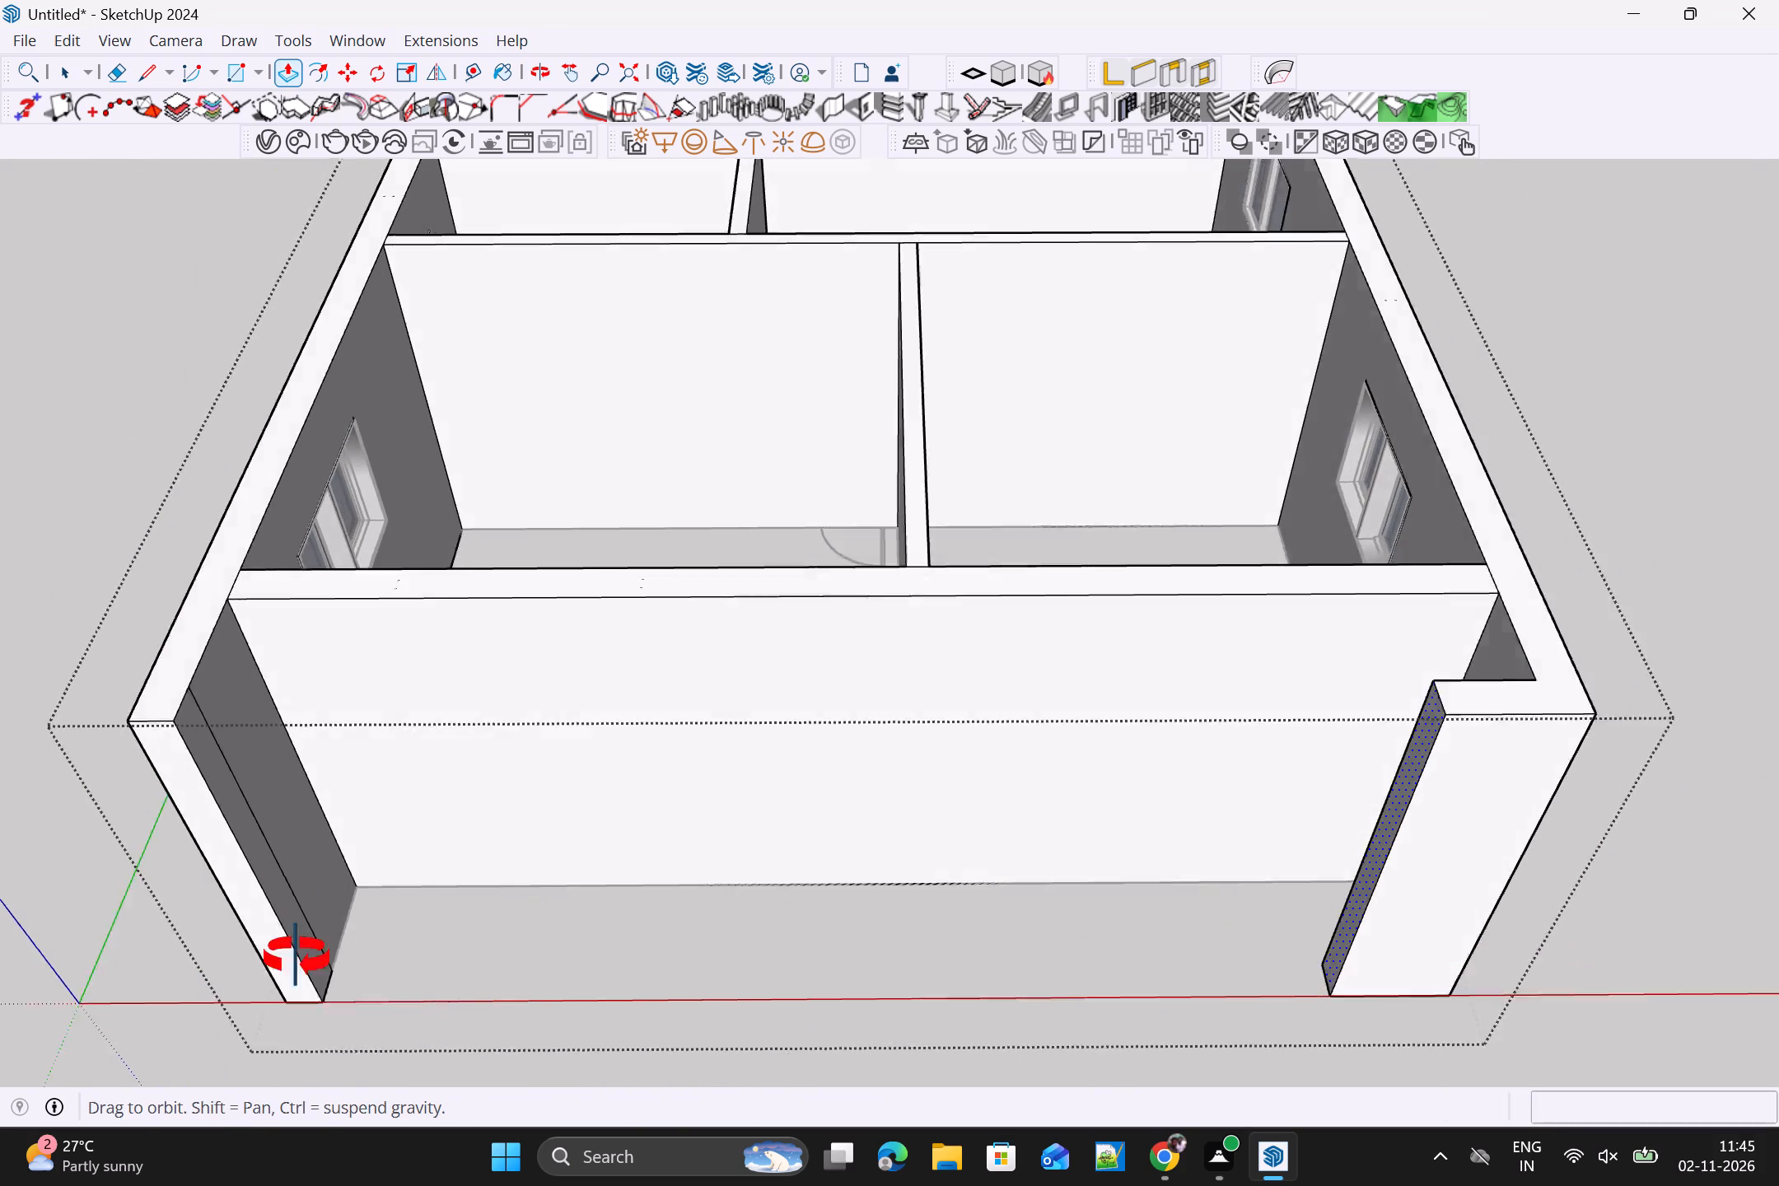
middle_drag(296, 957, 17, 845)
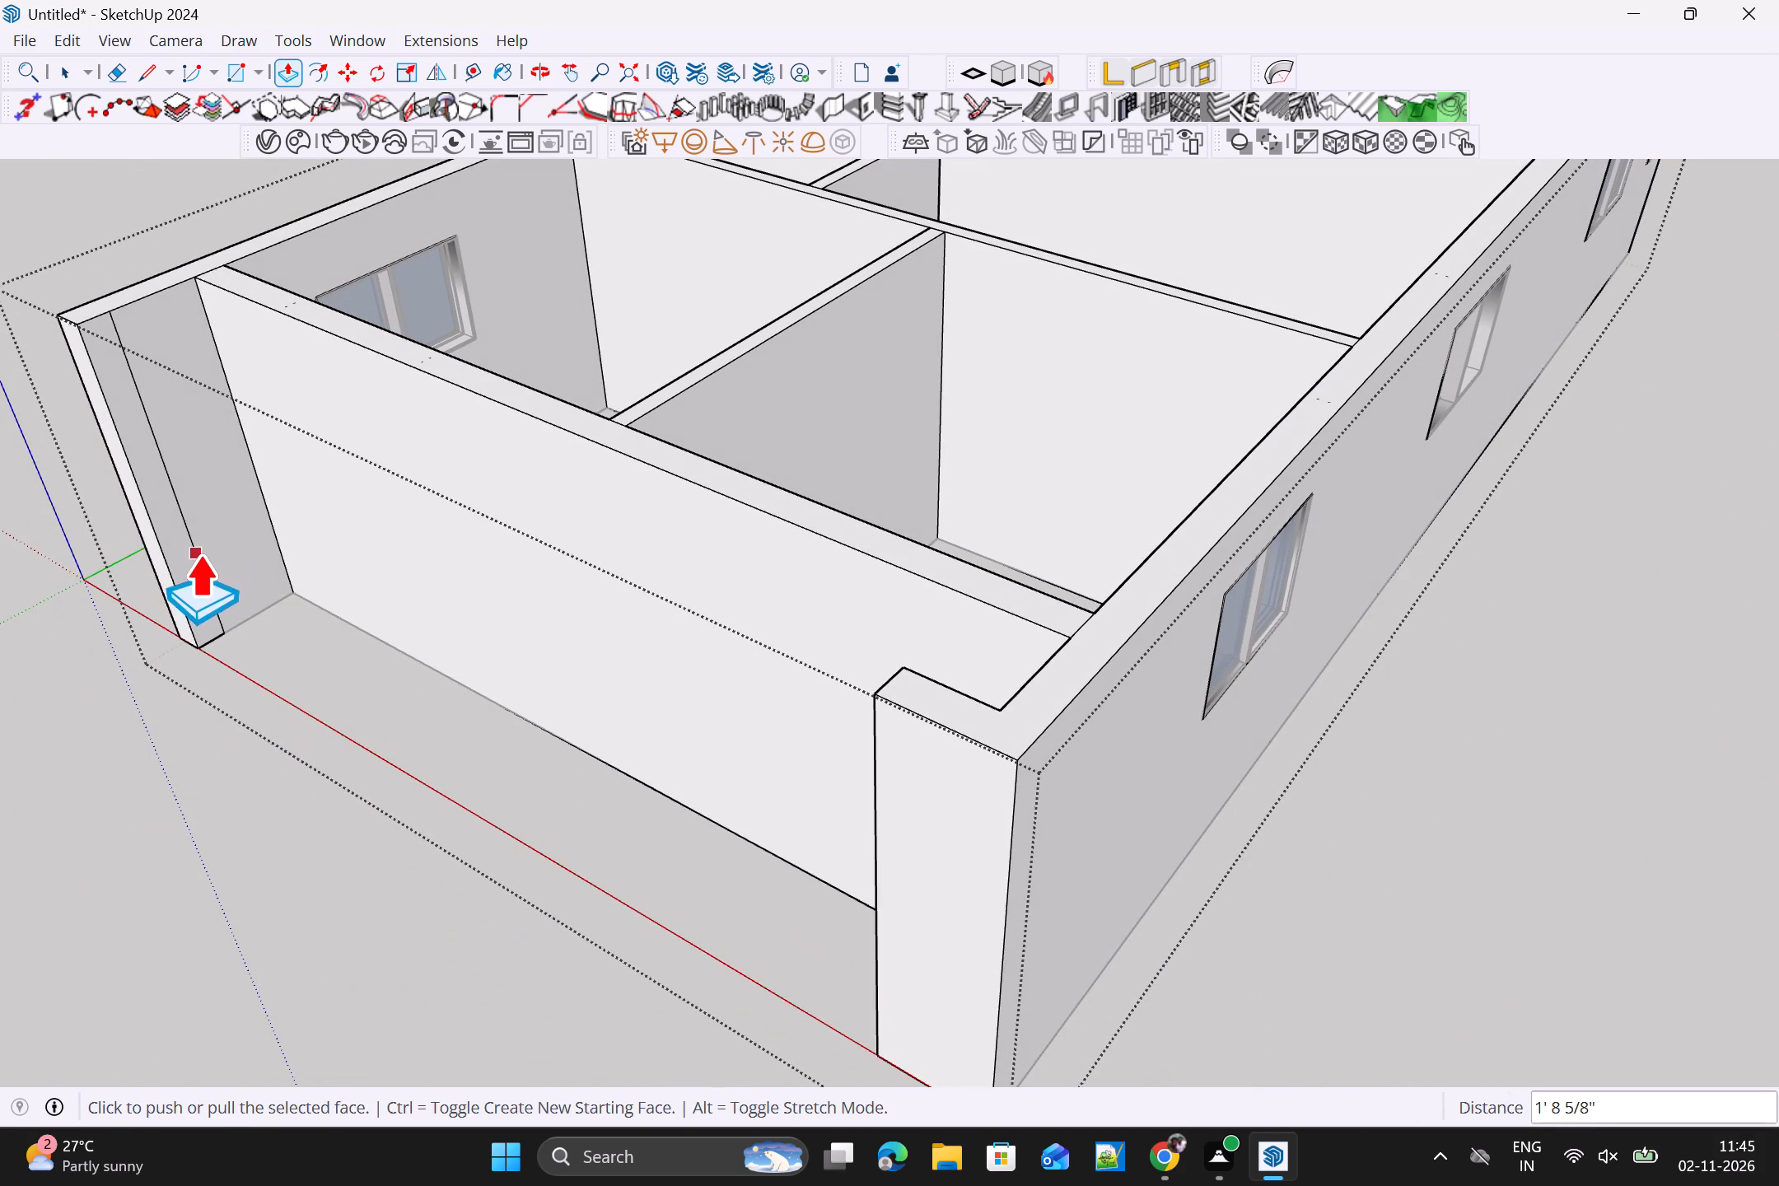
scroll(208, 561, up, 4)
middle_click(208, 562)
scroll(158, 567, up, 3)
key(space)
click(189, 555)
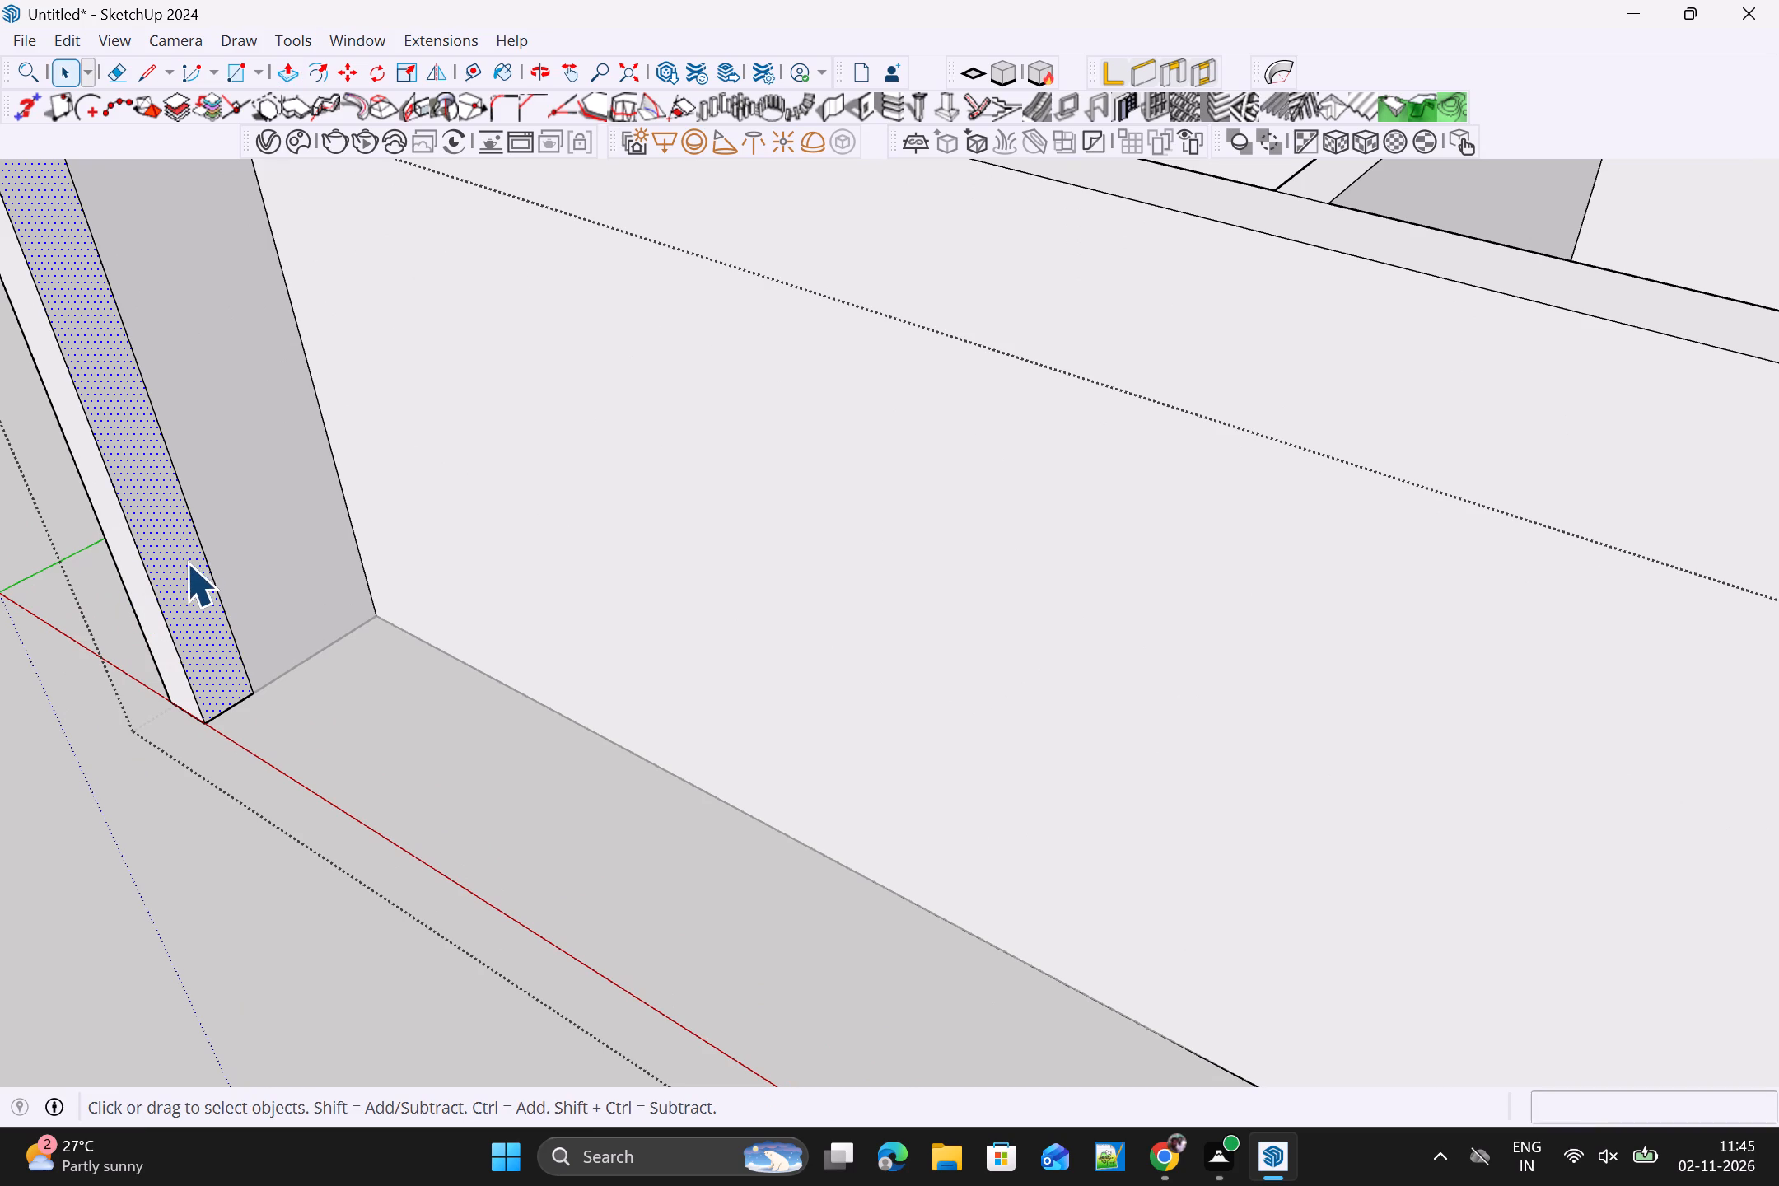
key(p)
click(190, 578)
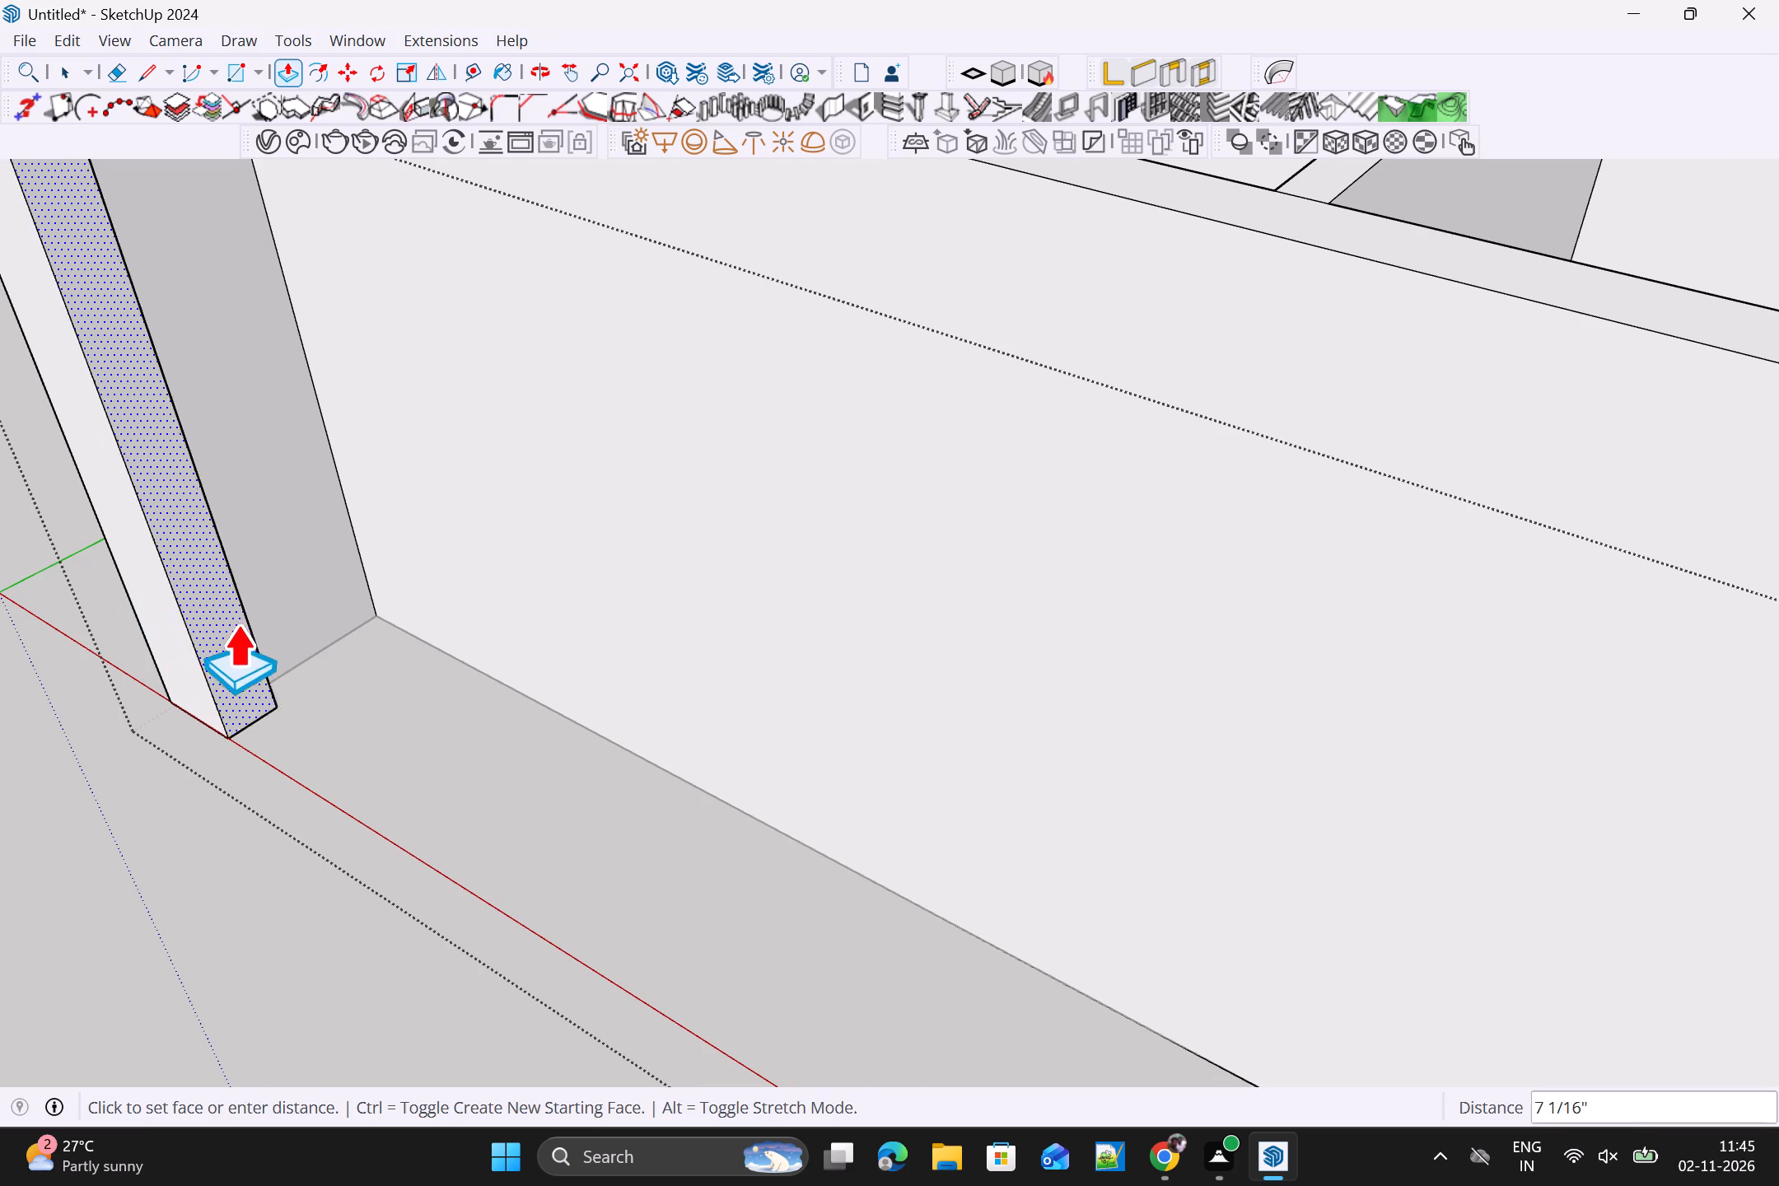
scroll(264, 635, down, 7)
middle_drag(255, 662, 404, 716)
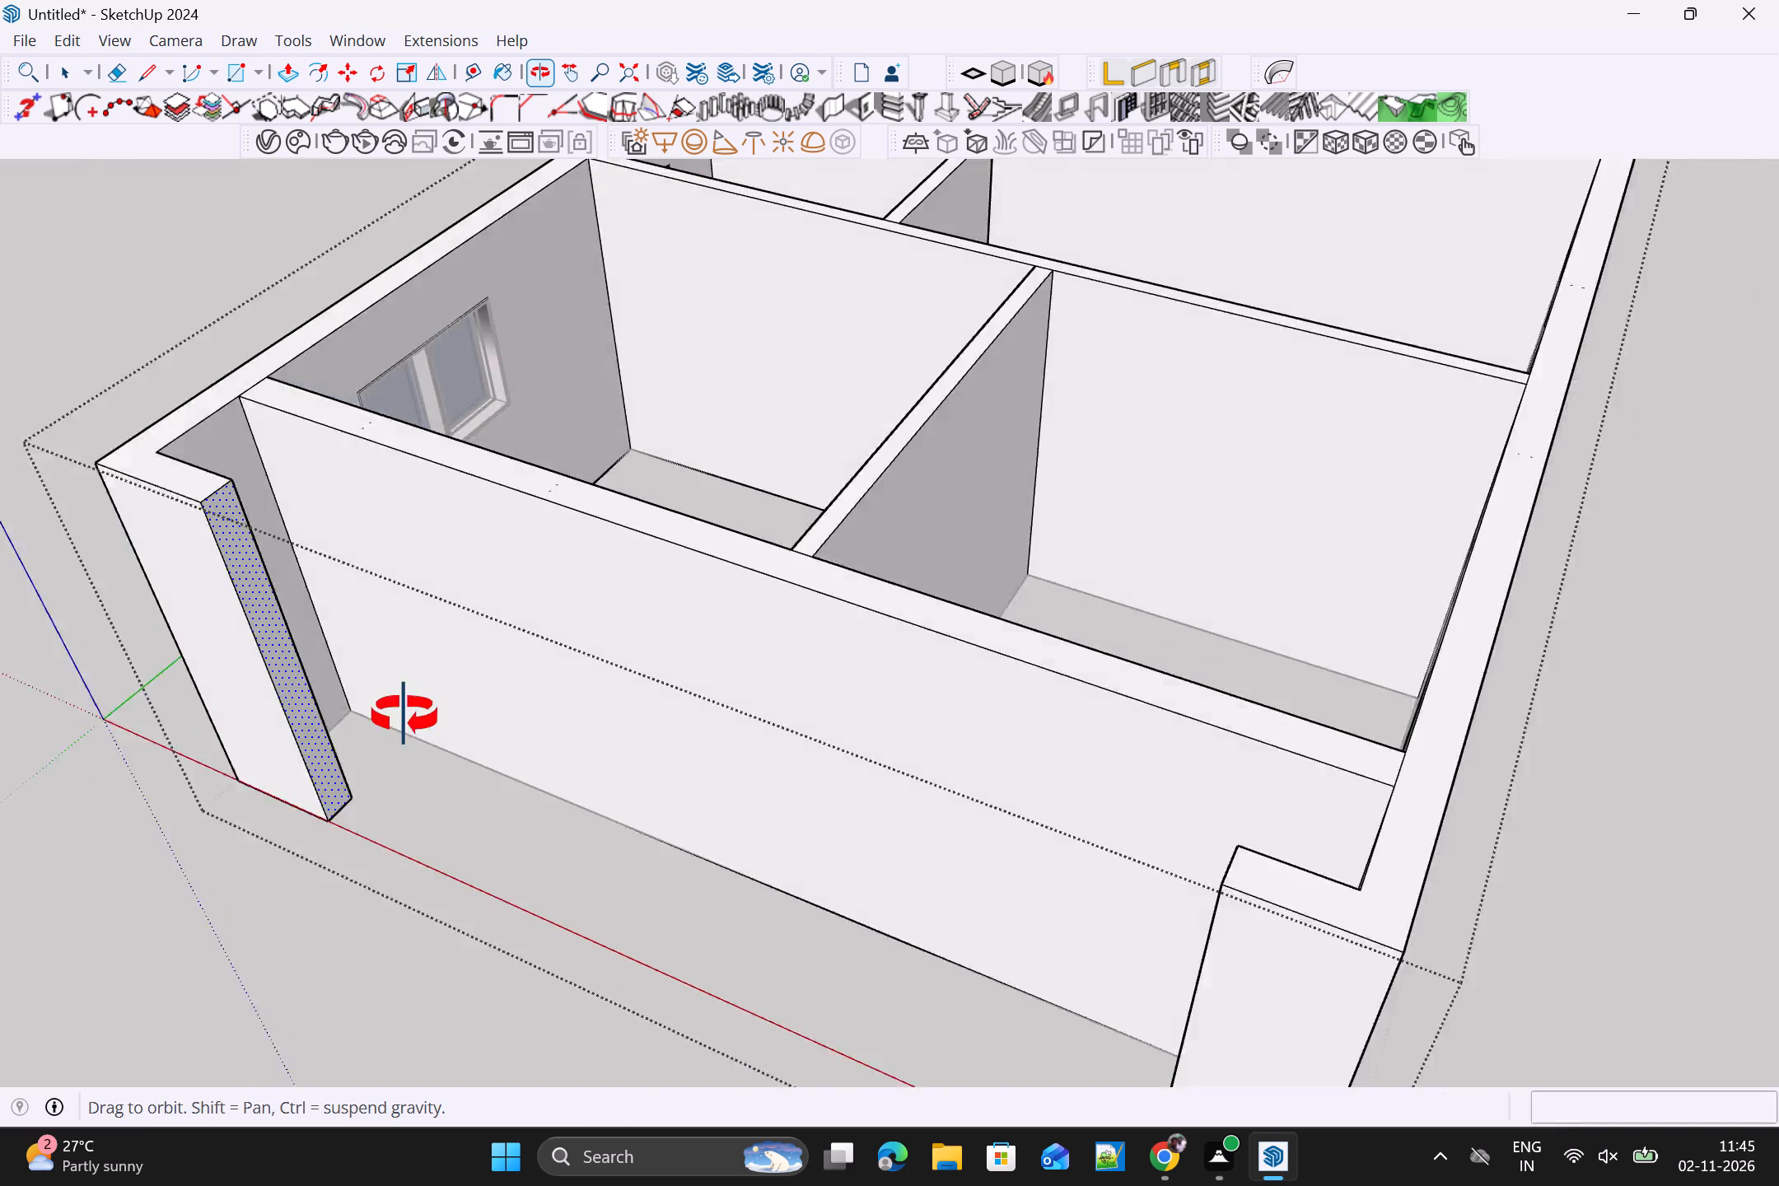
middle_drag(404, 716, 485, 656)
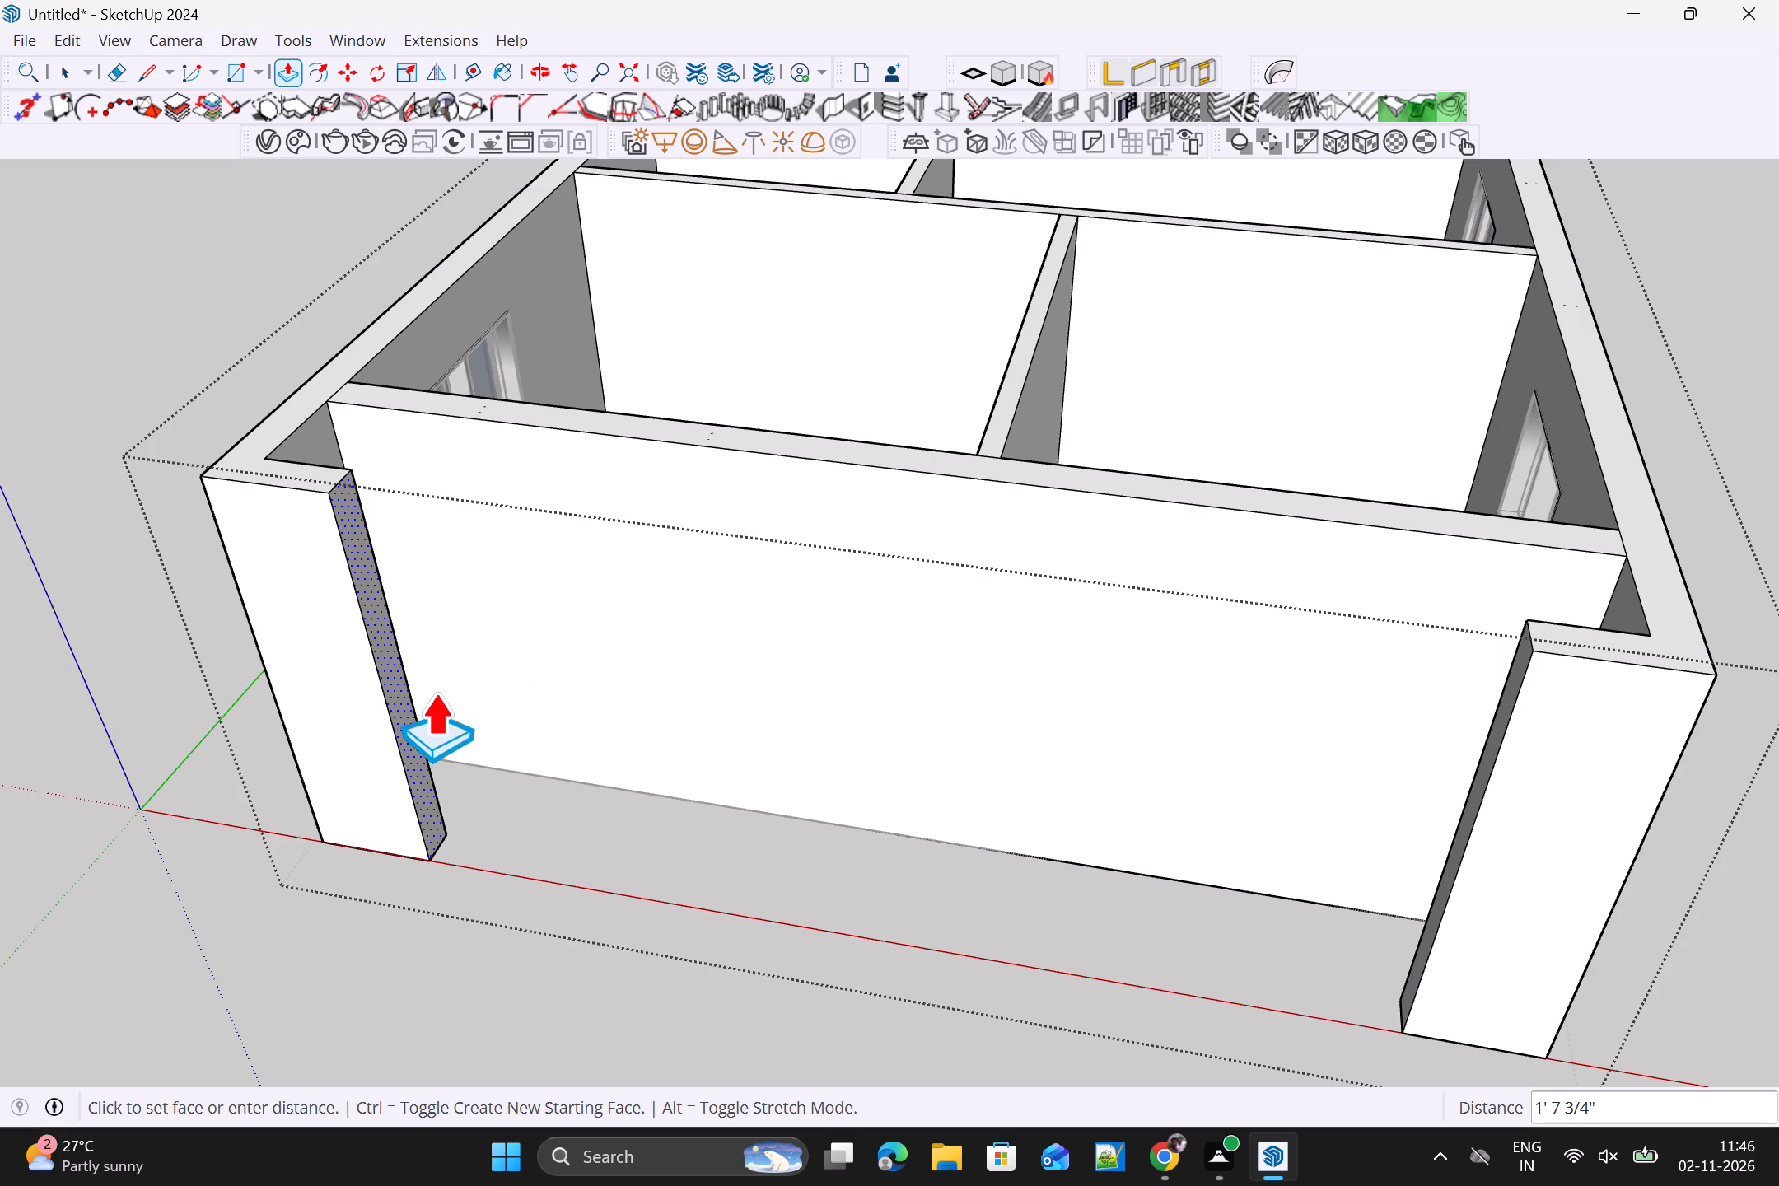
click(389, 688)
scroll(435, 716, down, 4)
key(space)
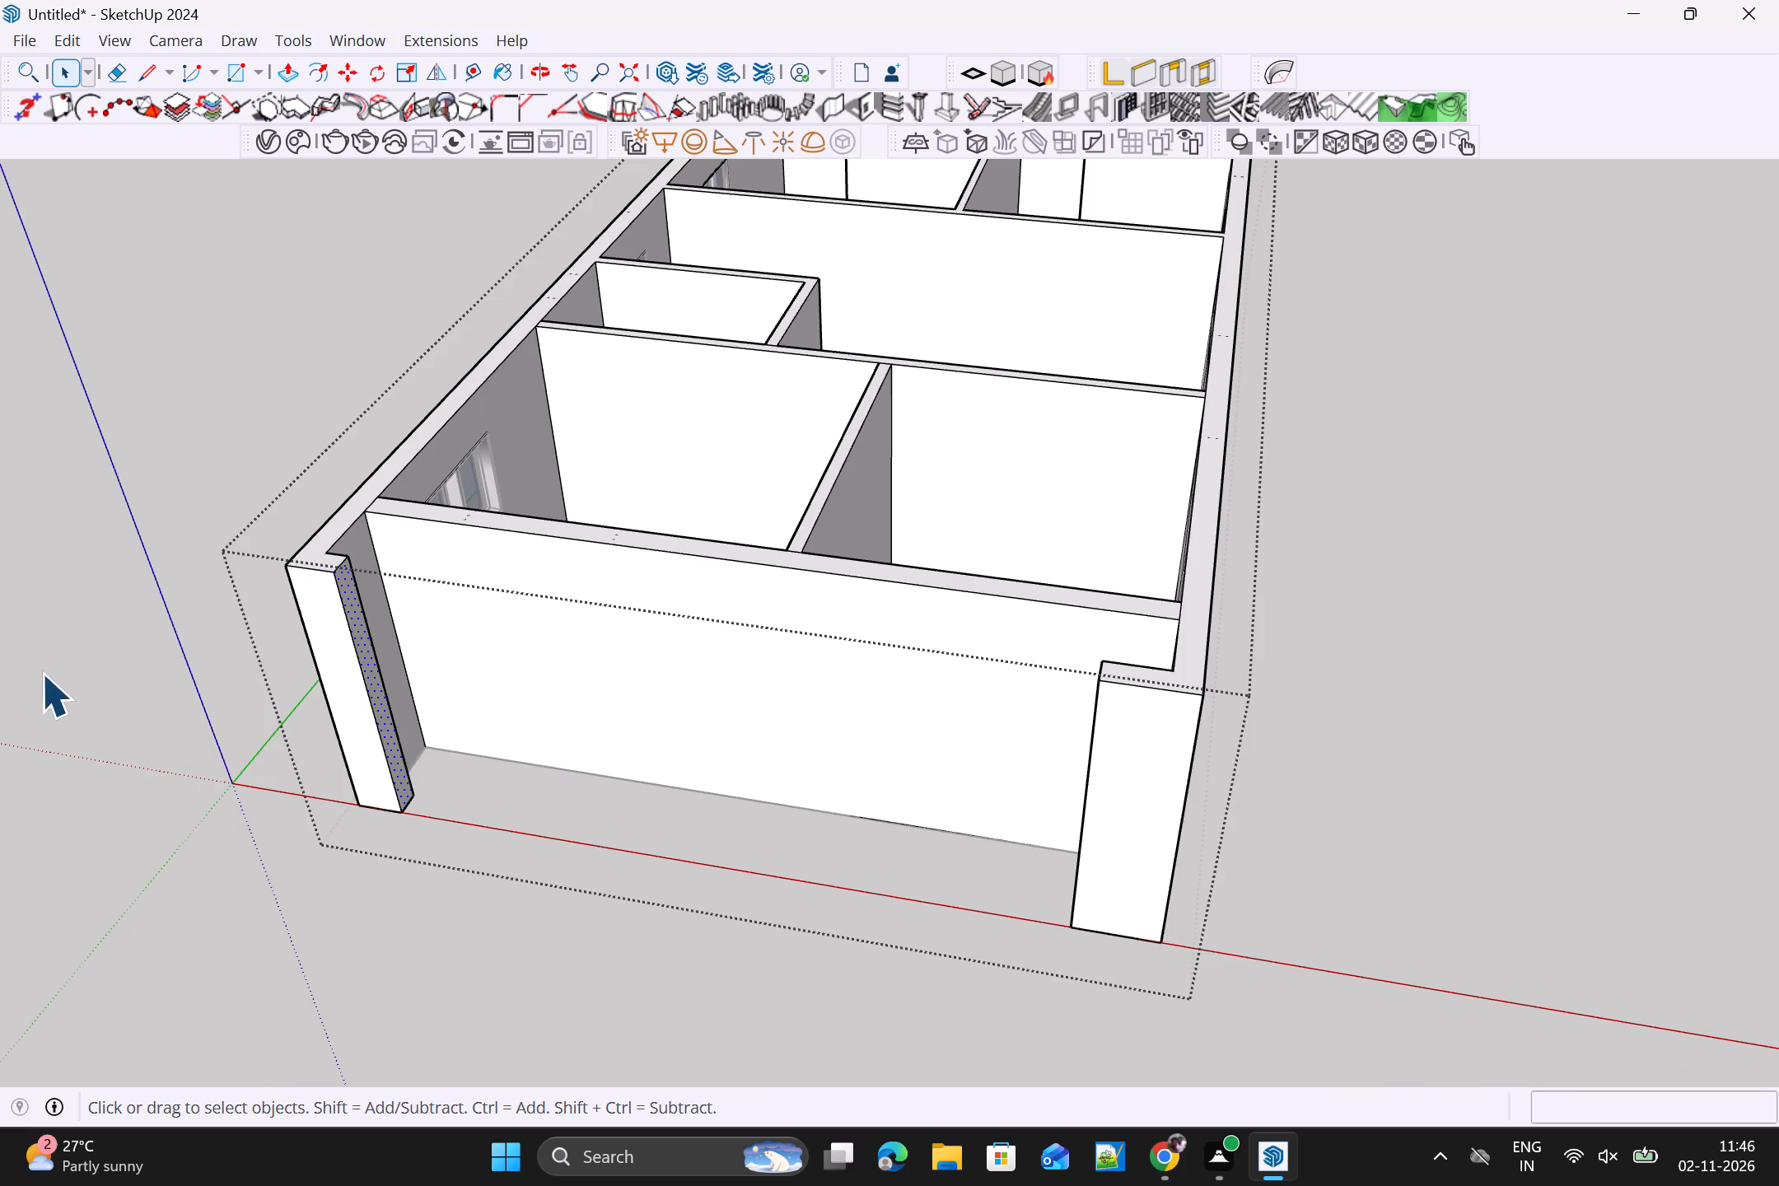
click(41, 673)
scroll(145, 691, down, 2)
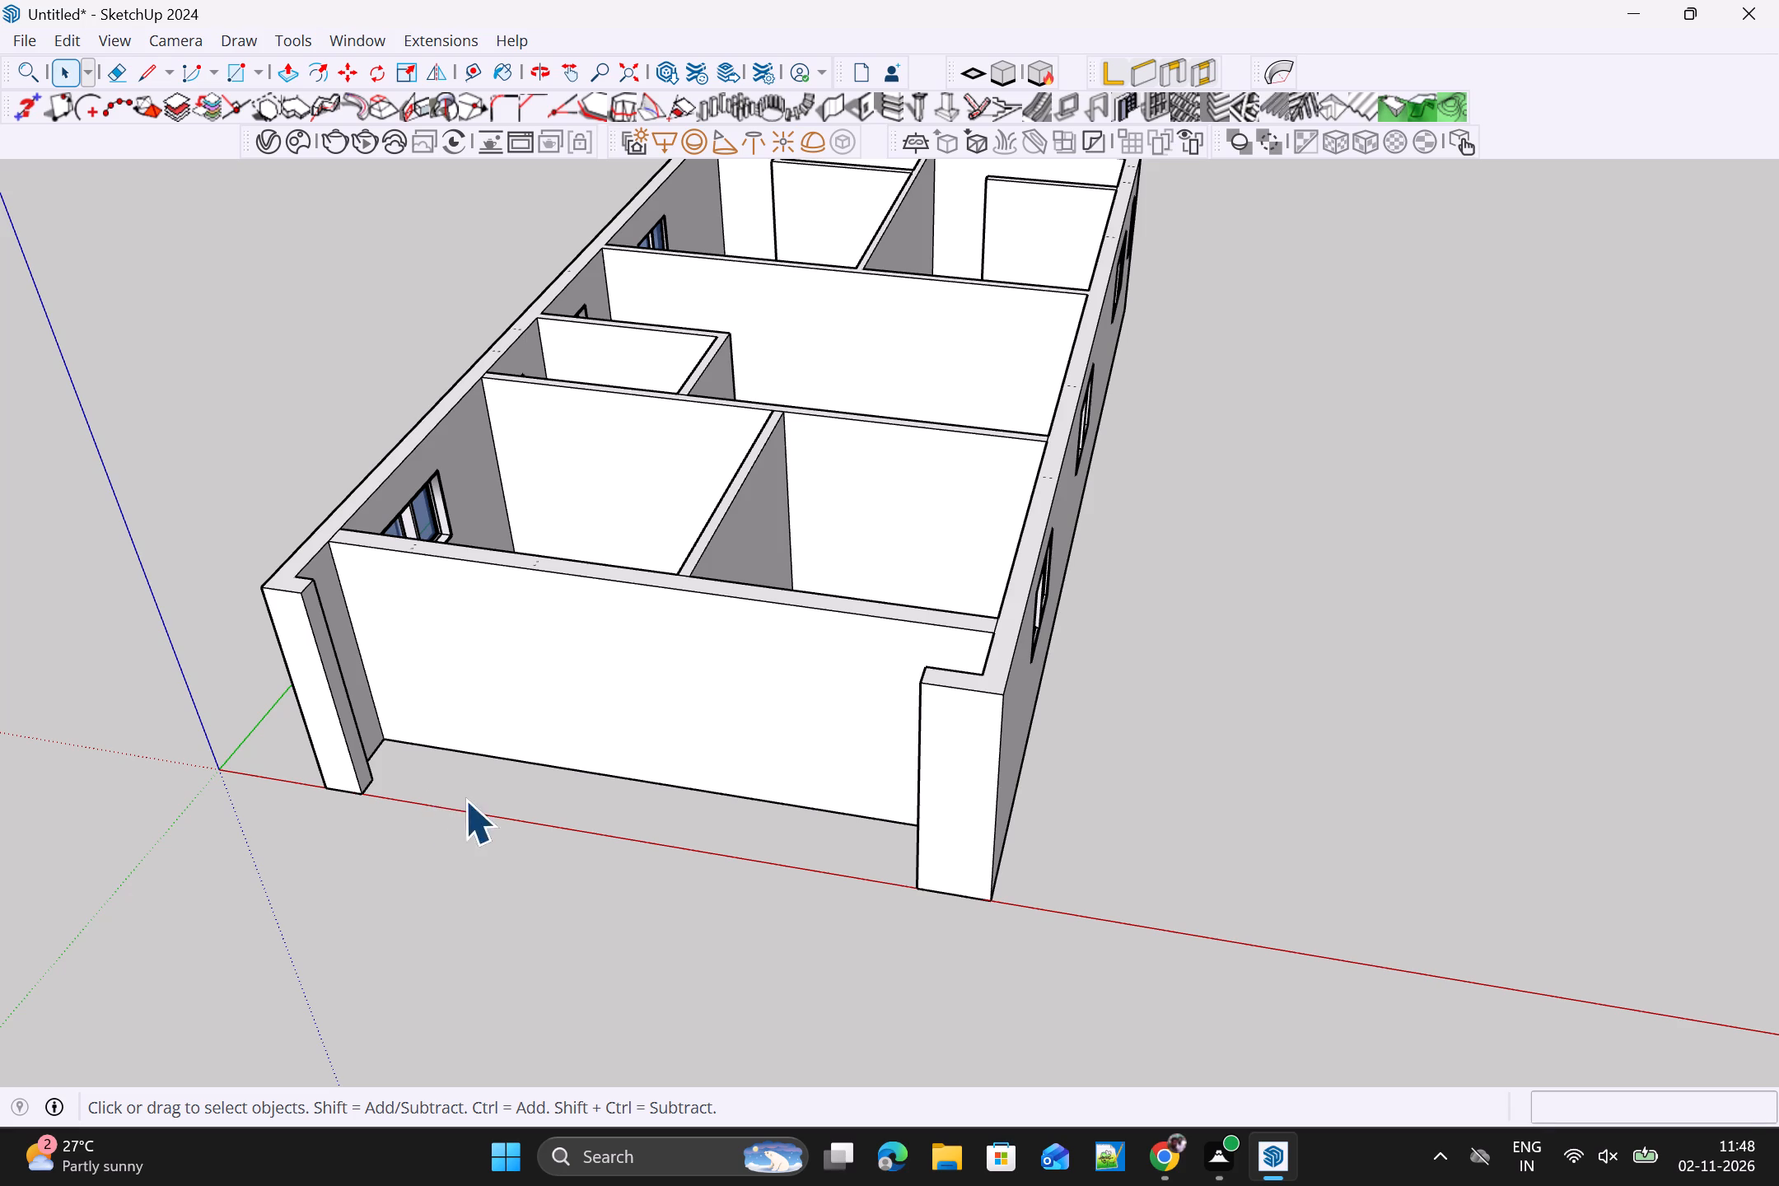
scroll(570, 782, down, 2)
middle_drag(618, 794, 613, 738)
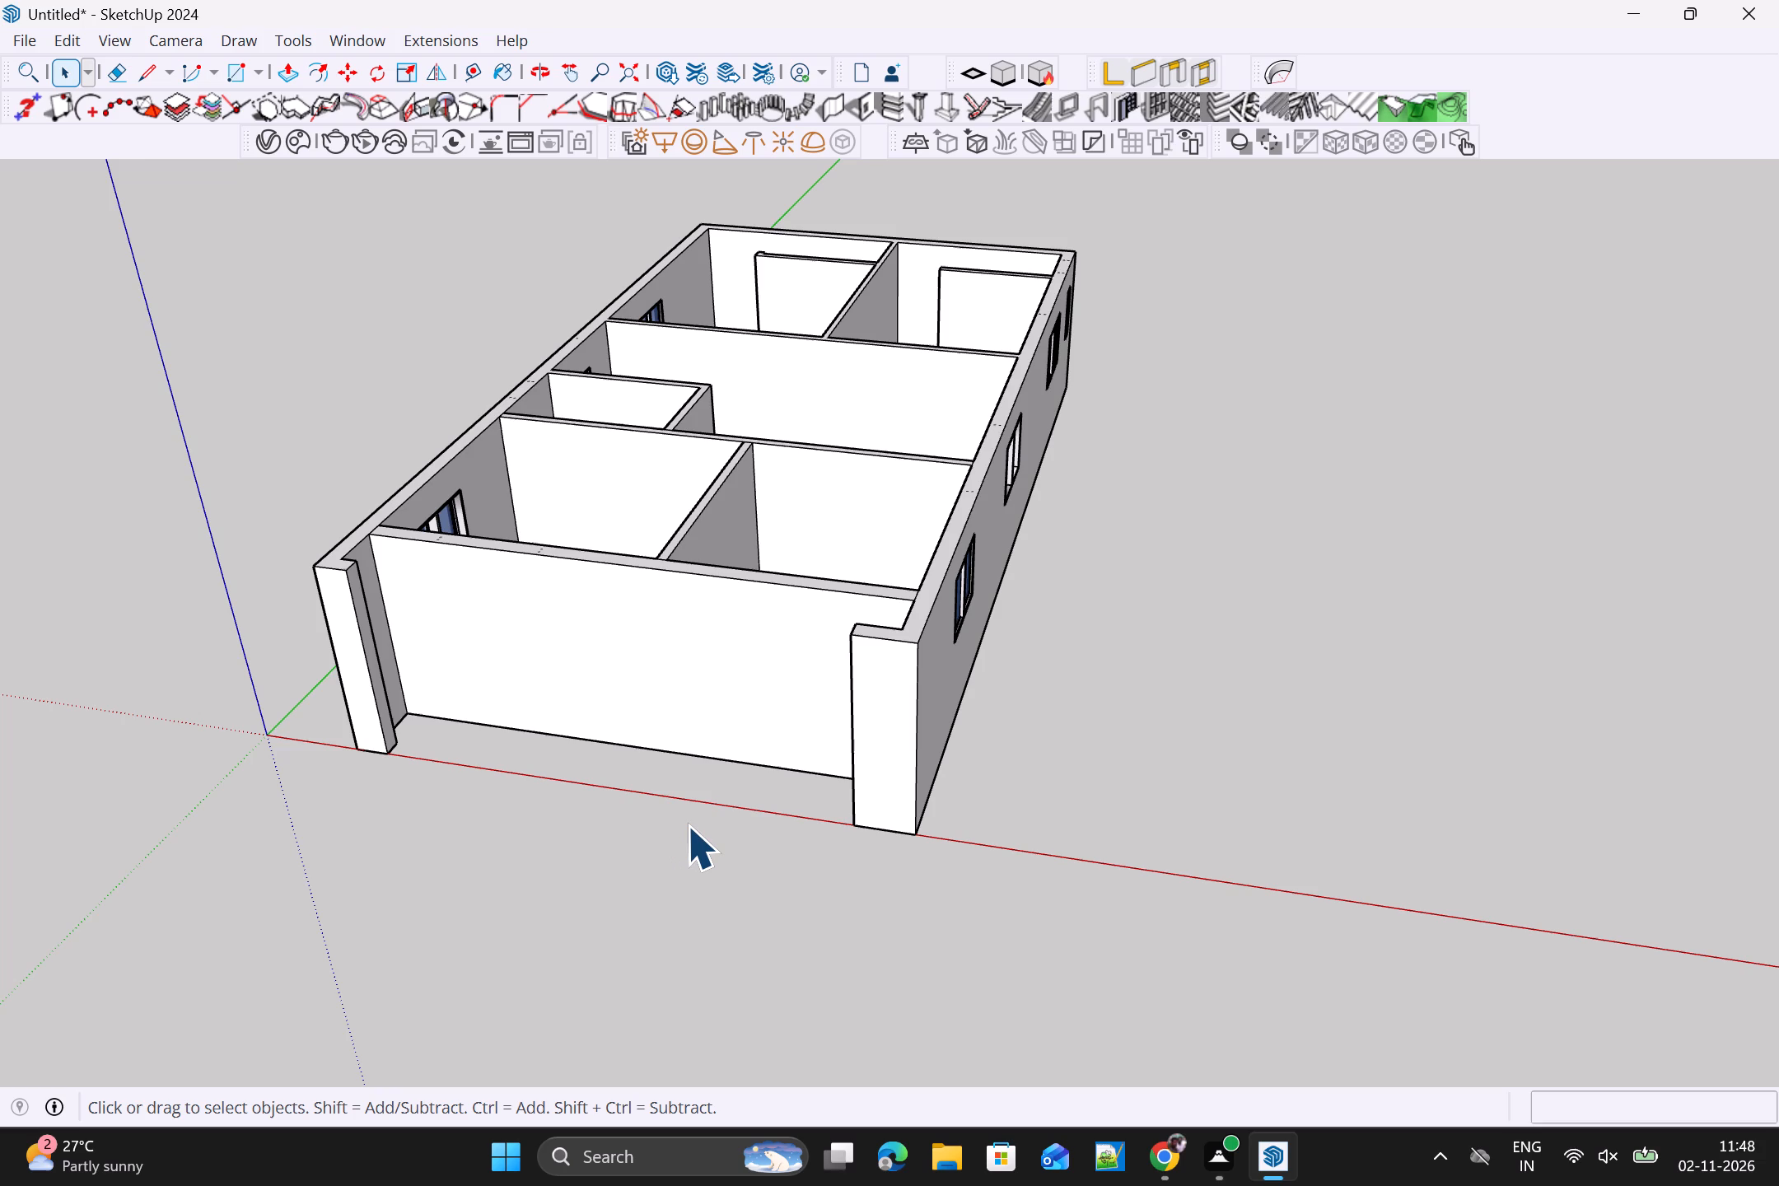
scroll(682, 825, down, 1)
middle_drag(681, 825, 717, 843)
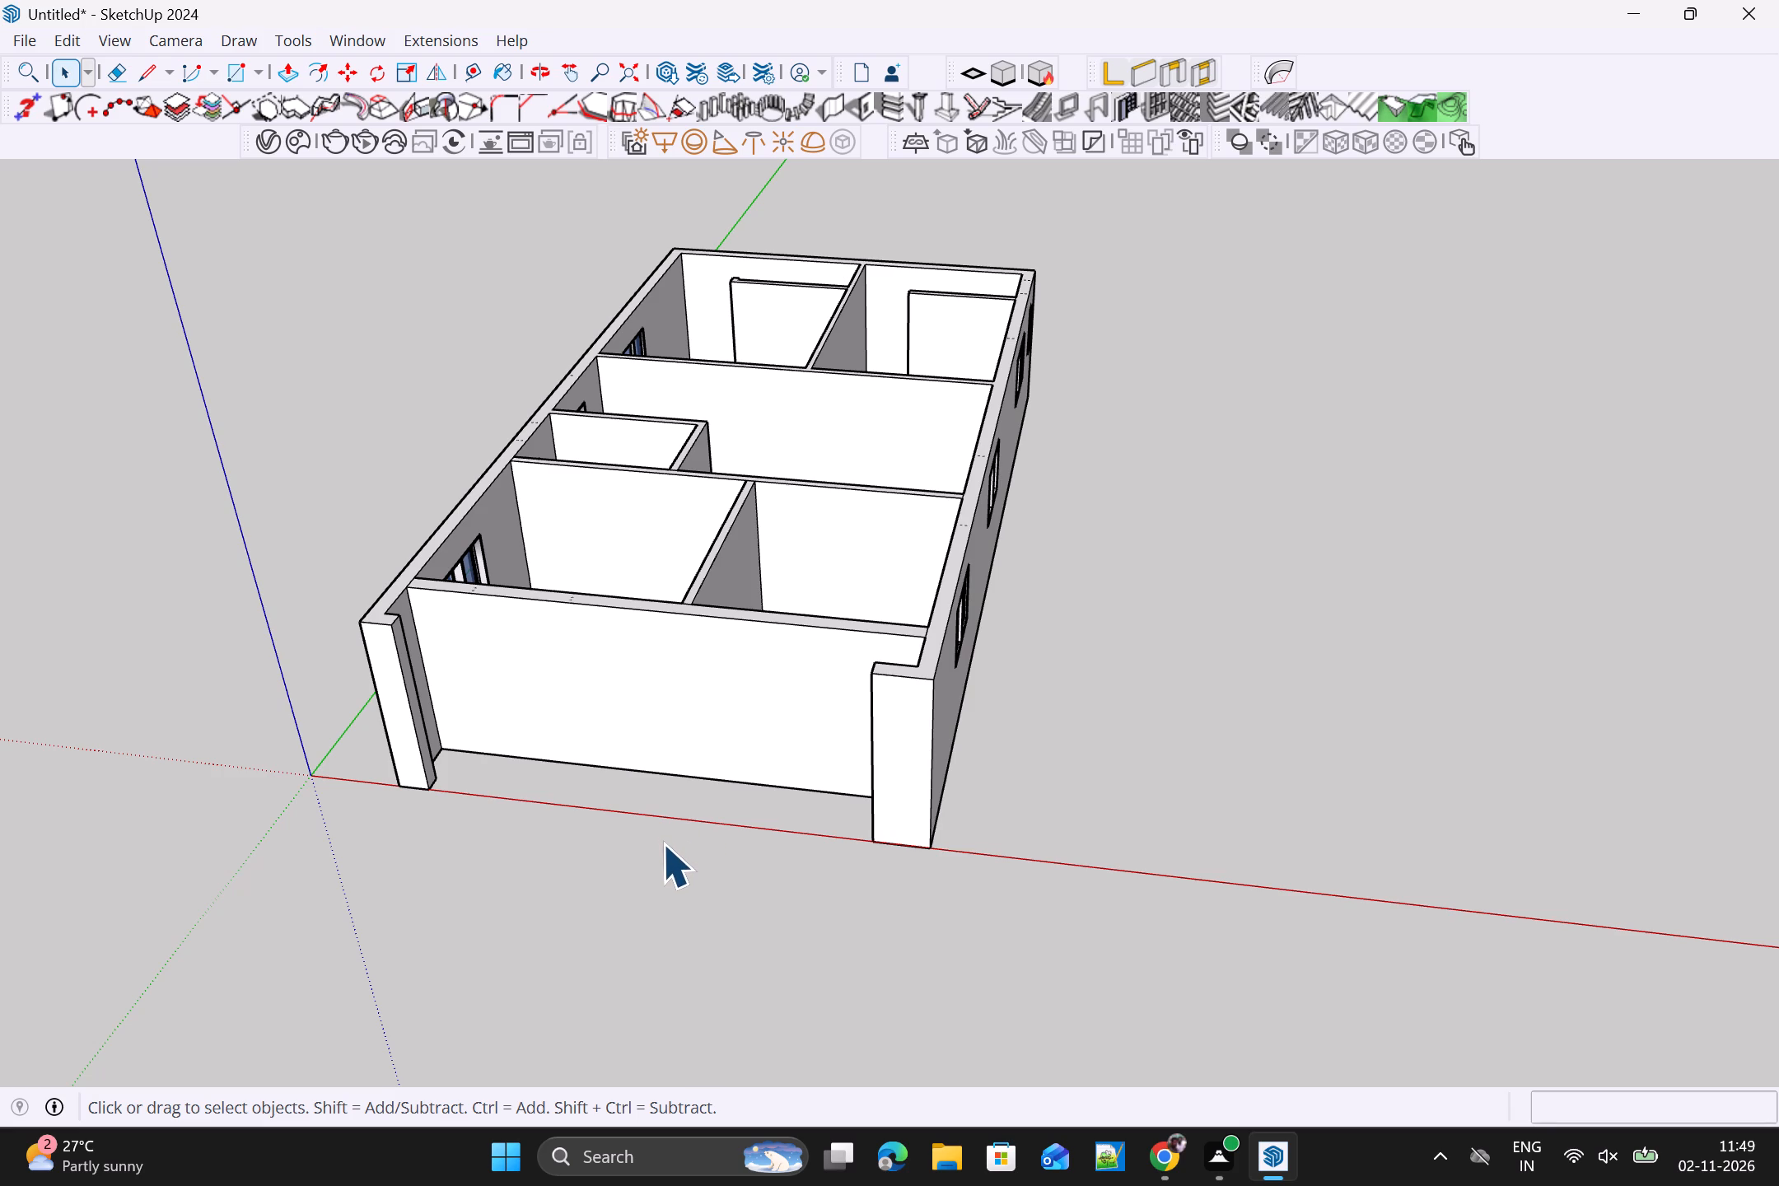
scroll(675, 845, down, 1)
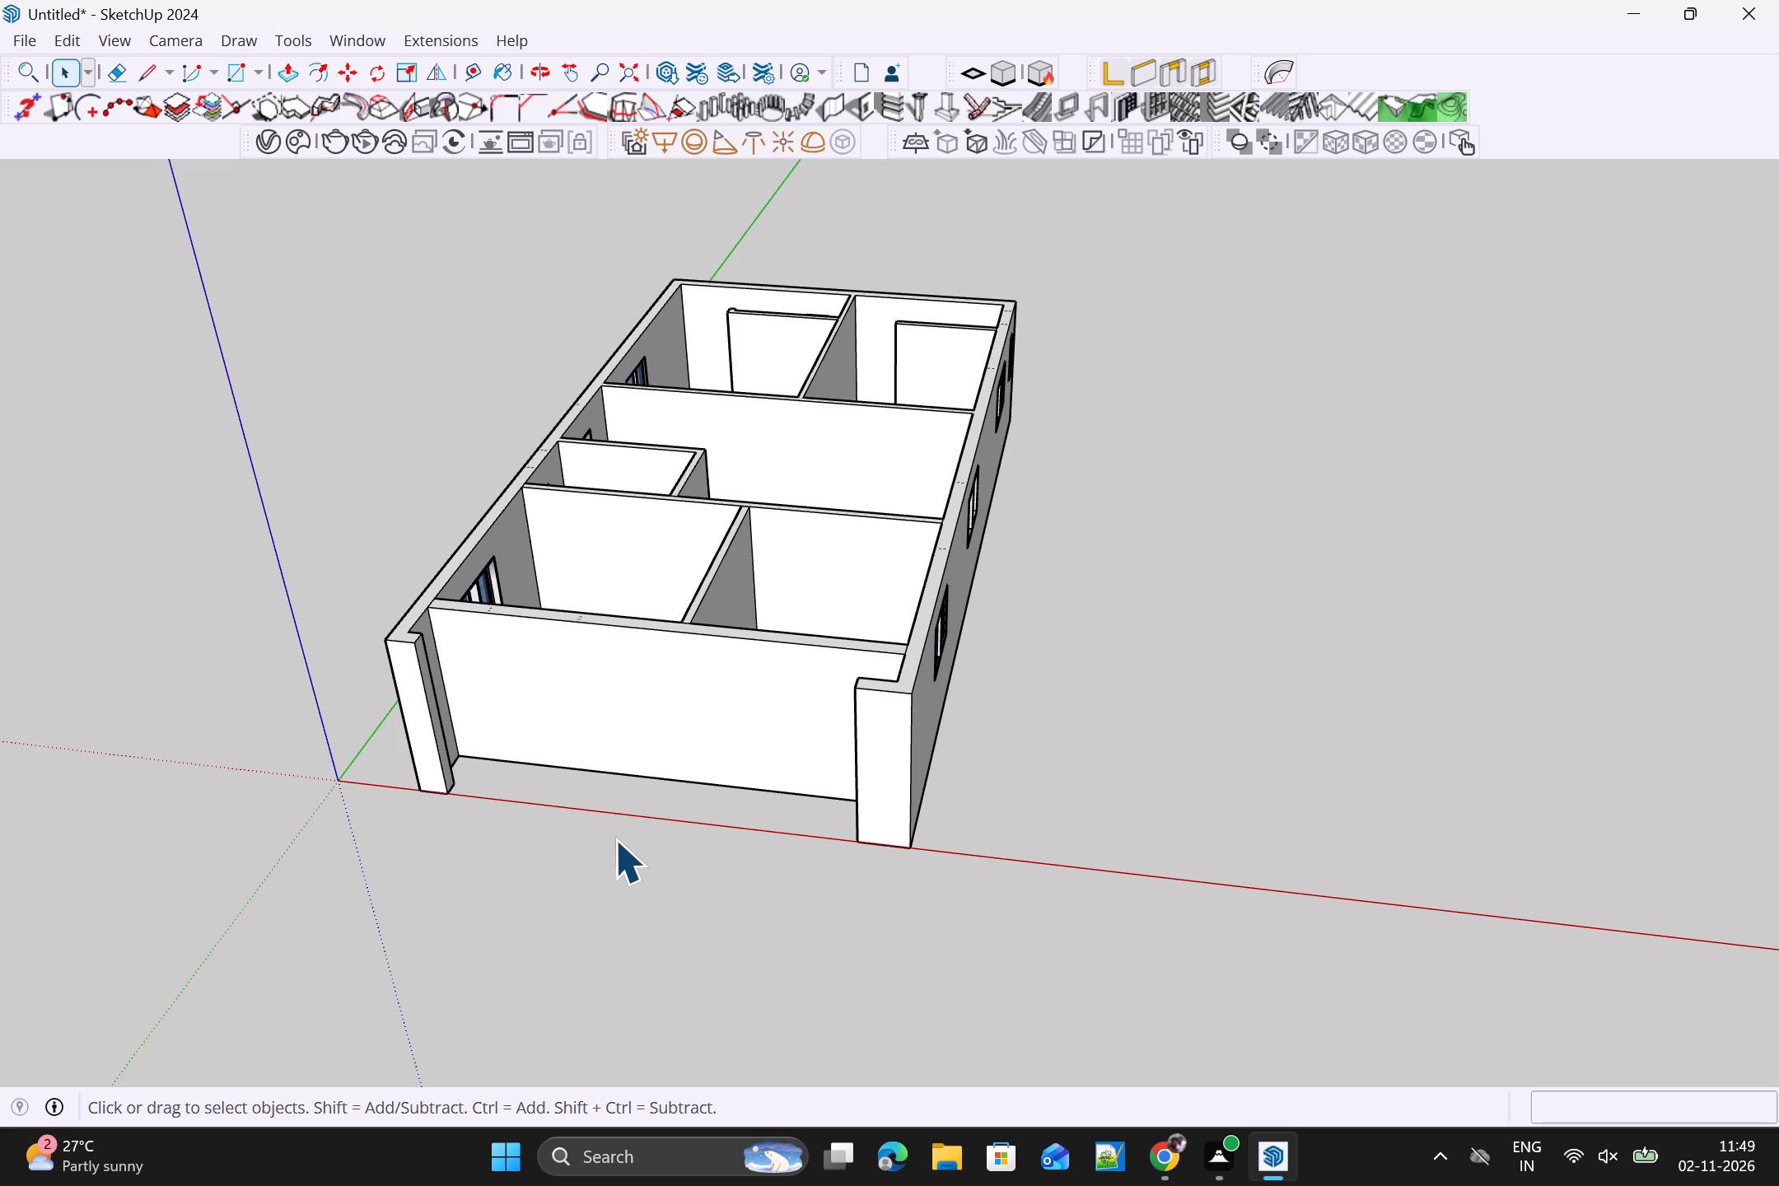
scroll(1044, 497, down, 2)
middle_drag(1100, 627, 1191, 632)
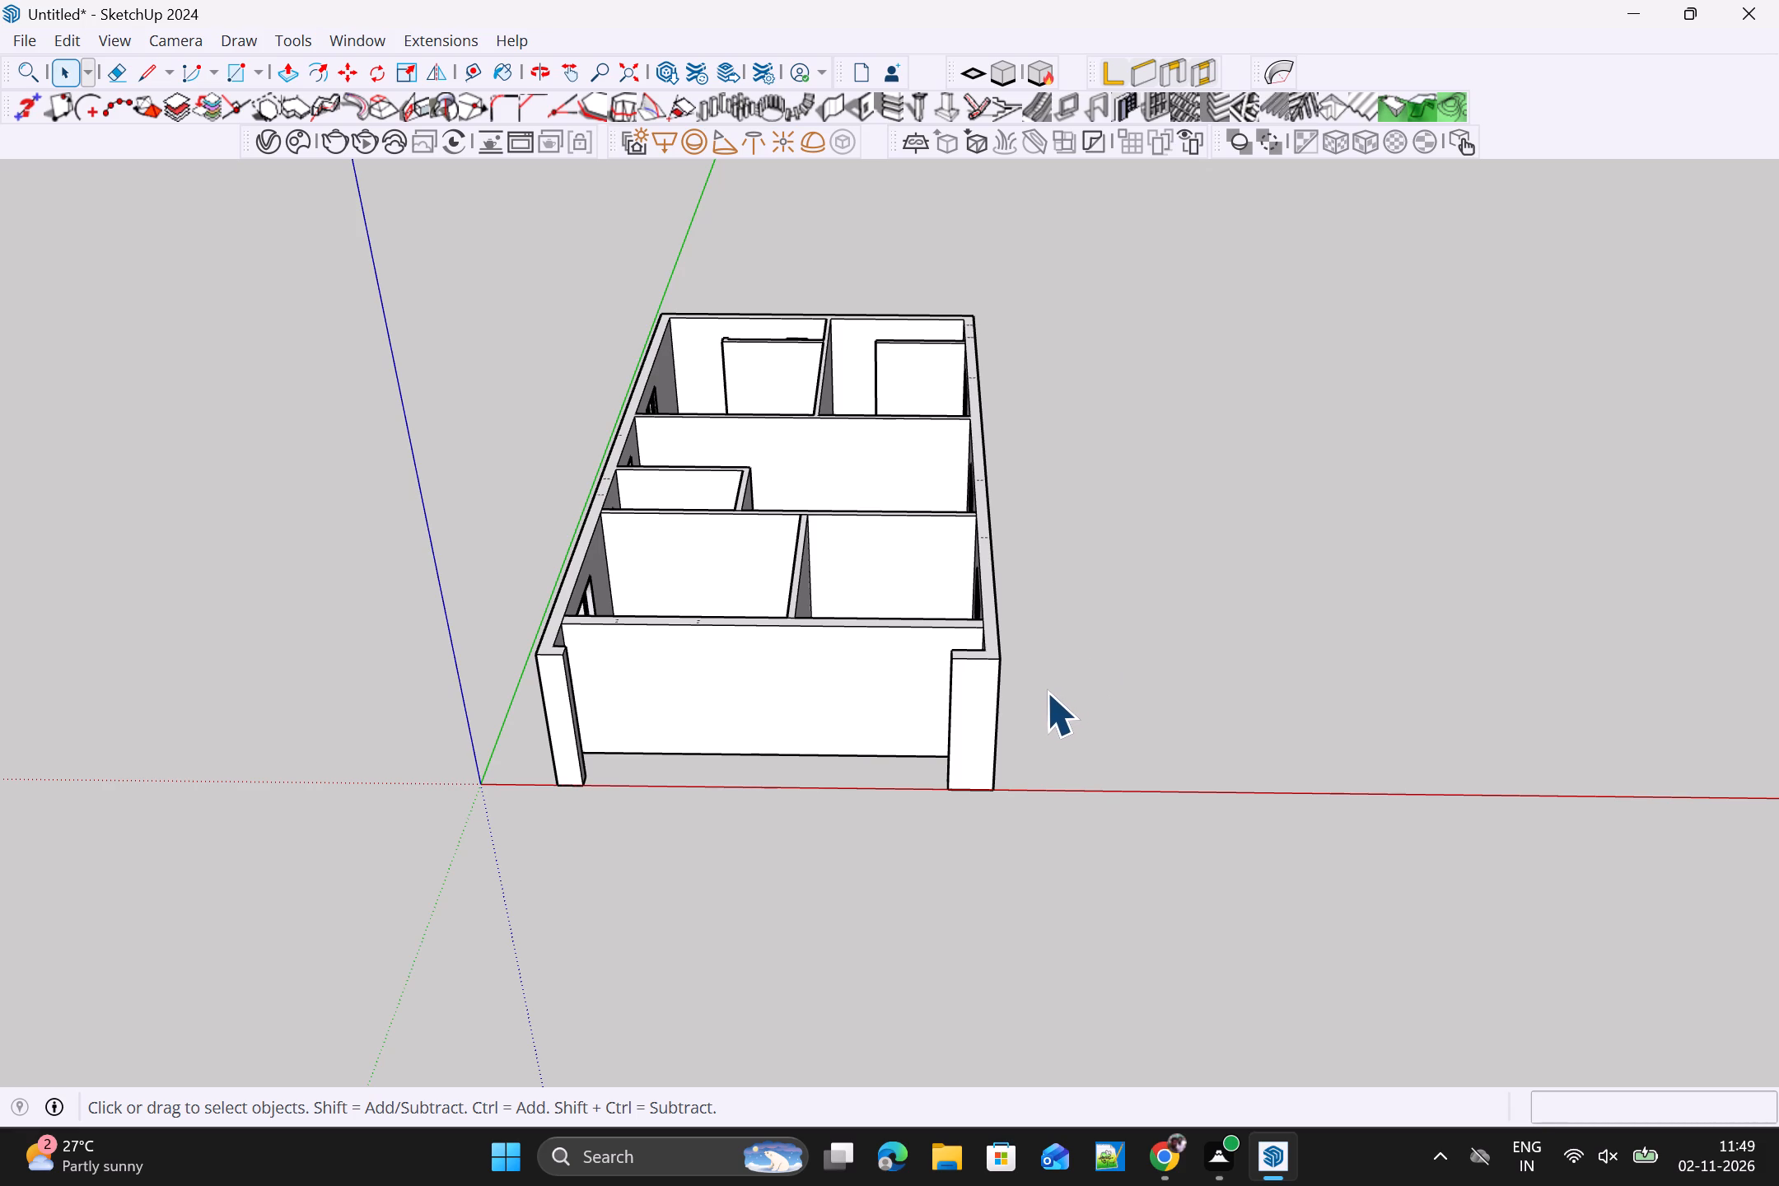
Inspect the open front, checking the short return walls at the side wall ends and the rooms behind them.
scroll(968, 659, up, 3)
middle_drag(1048, 678, 904, 790)
scroll(904, 647, up, 2)
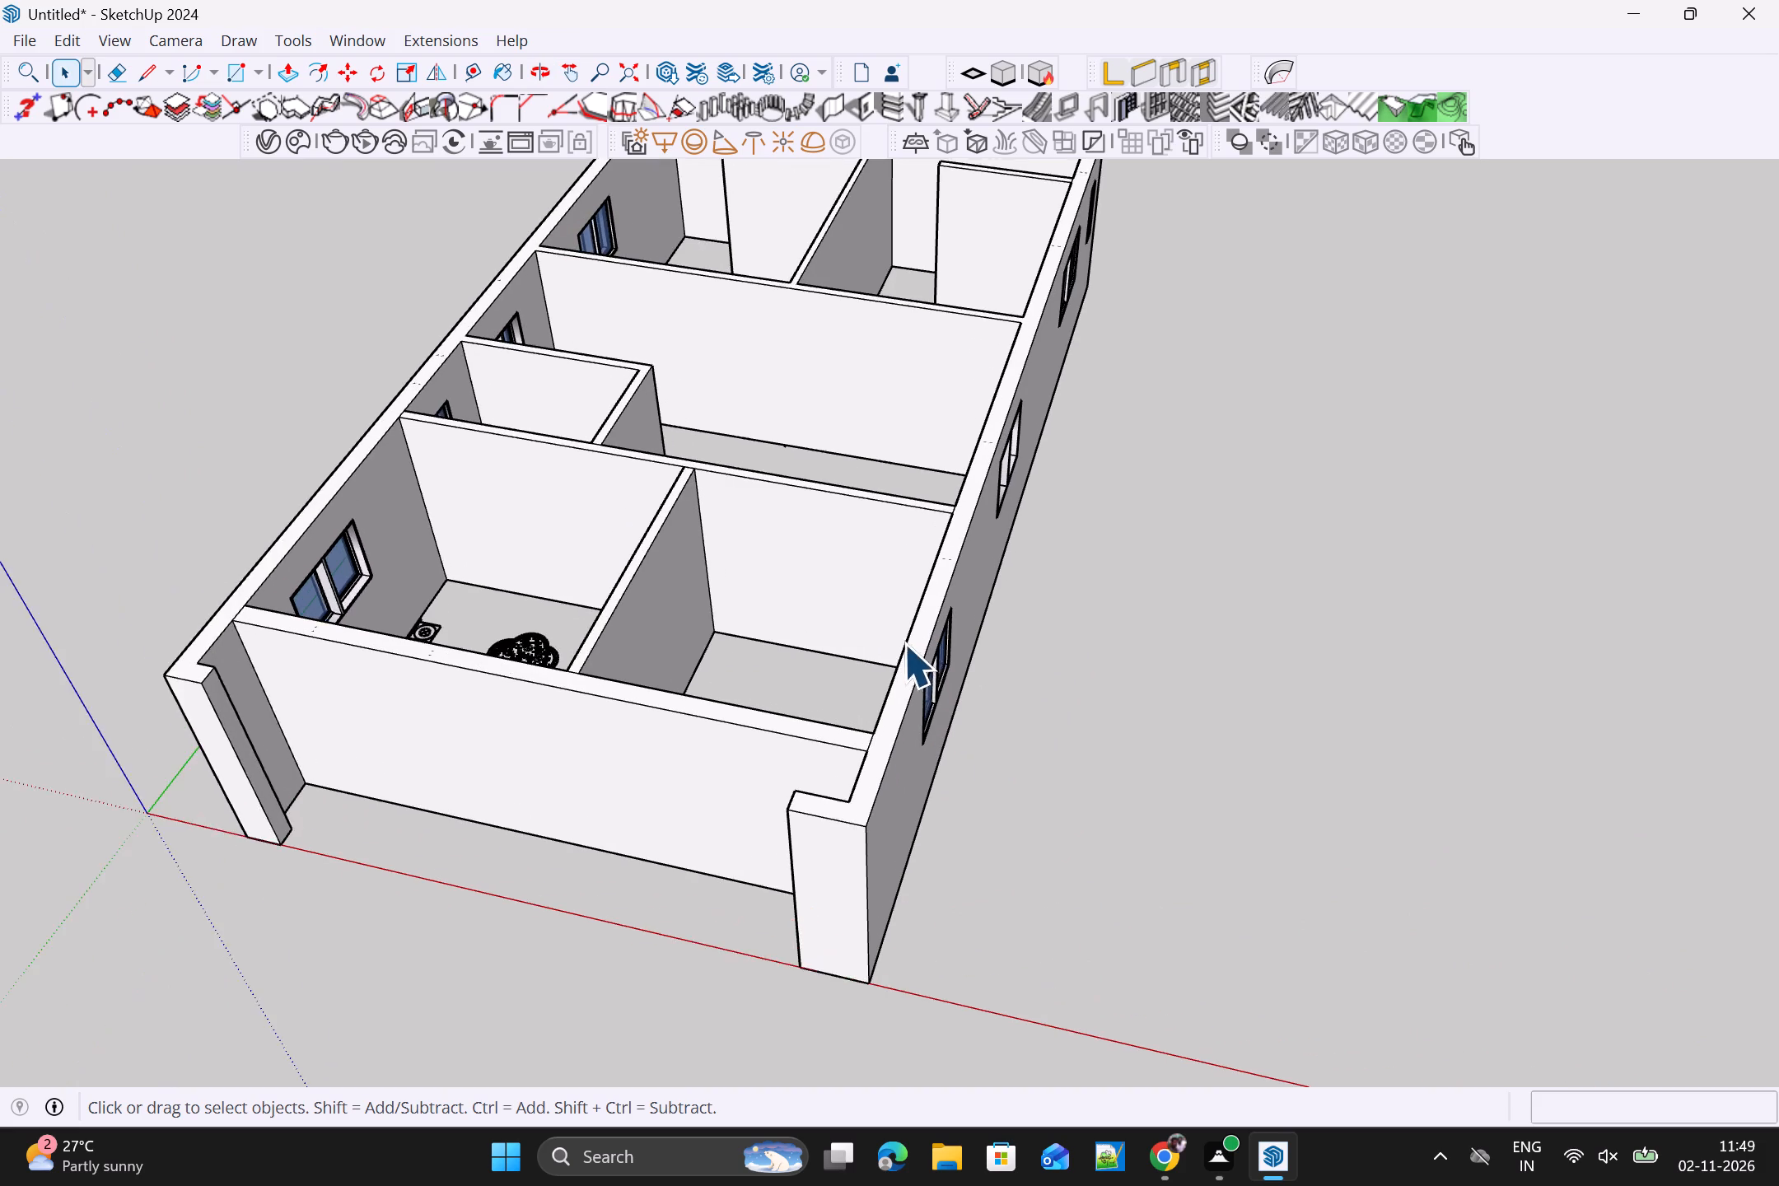
scroll(904, 643, up, 2)
middle_drag(962, 693, 1049, 610)
scroll(1006, 802, up, 1)
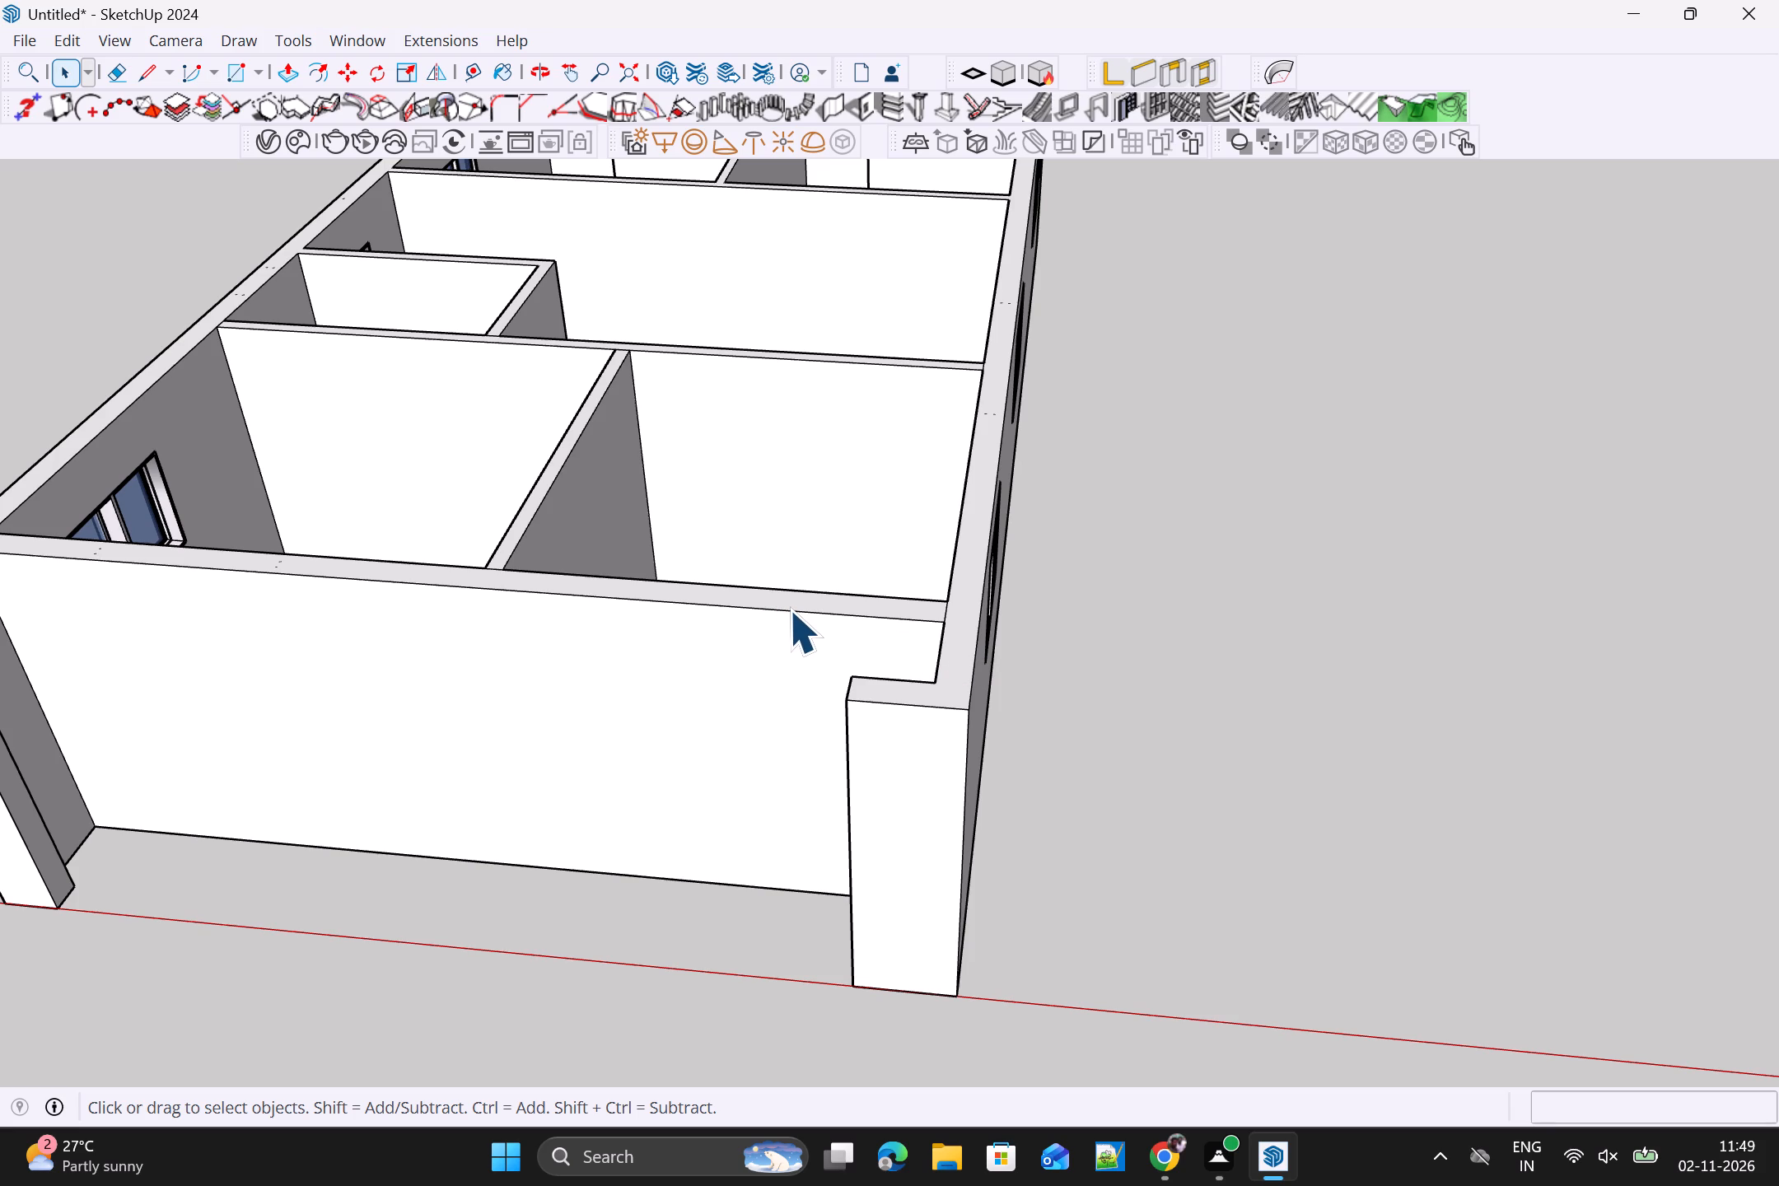
scroll(787, 626, down, 2)
middle_drag(852, 659, 946, 747)
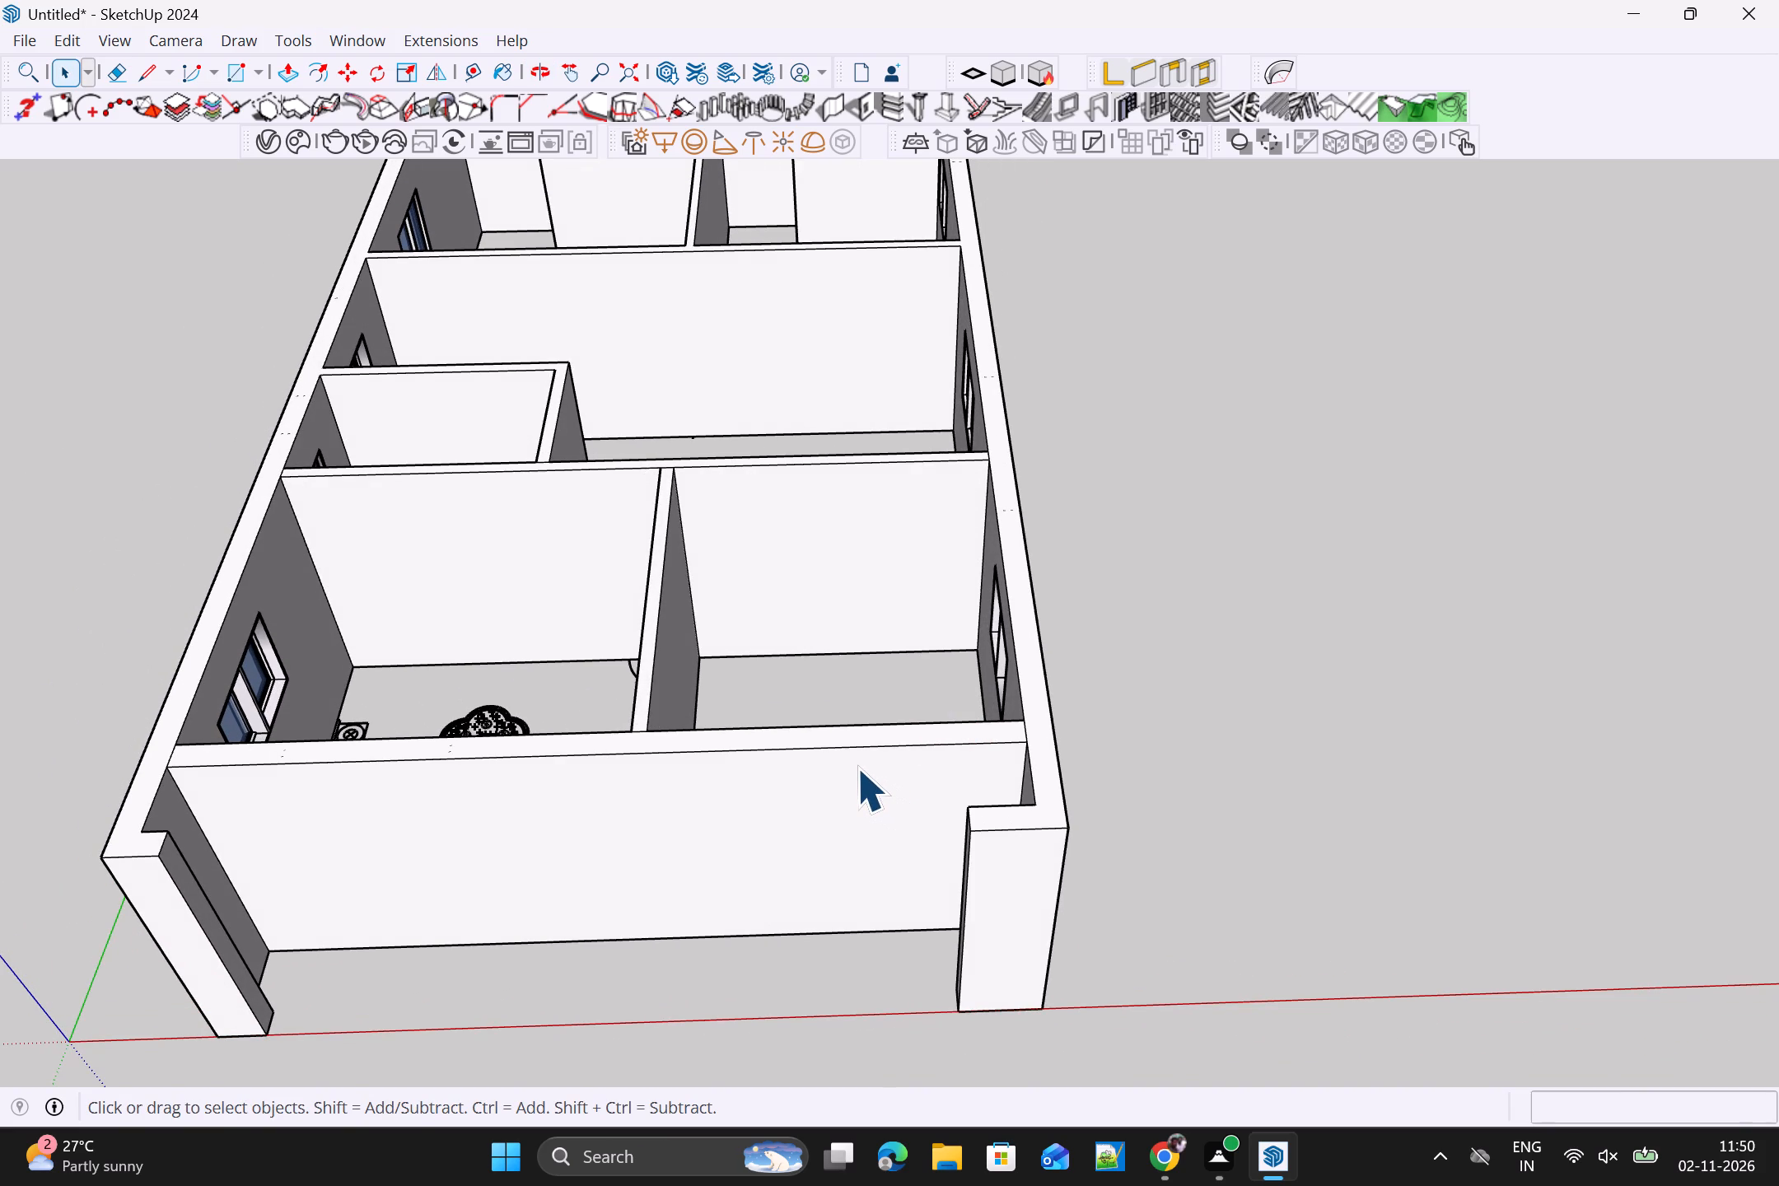
scroll(852, 768, down, 2)
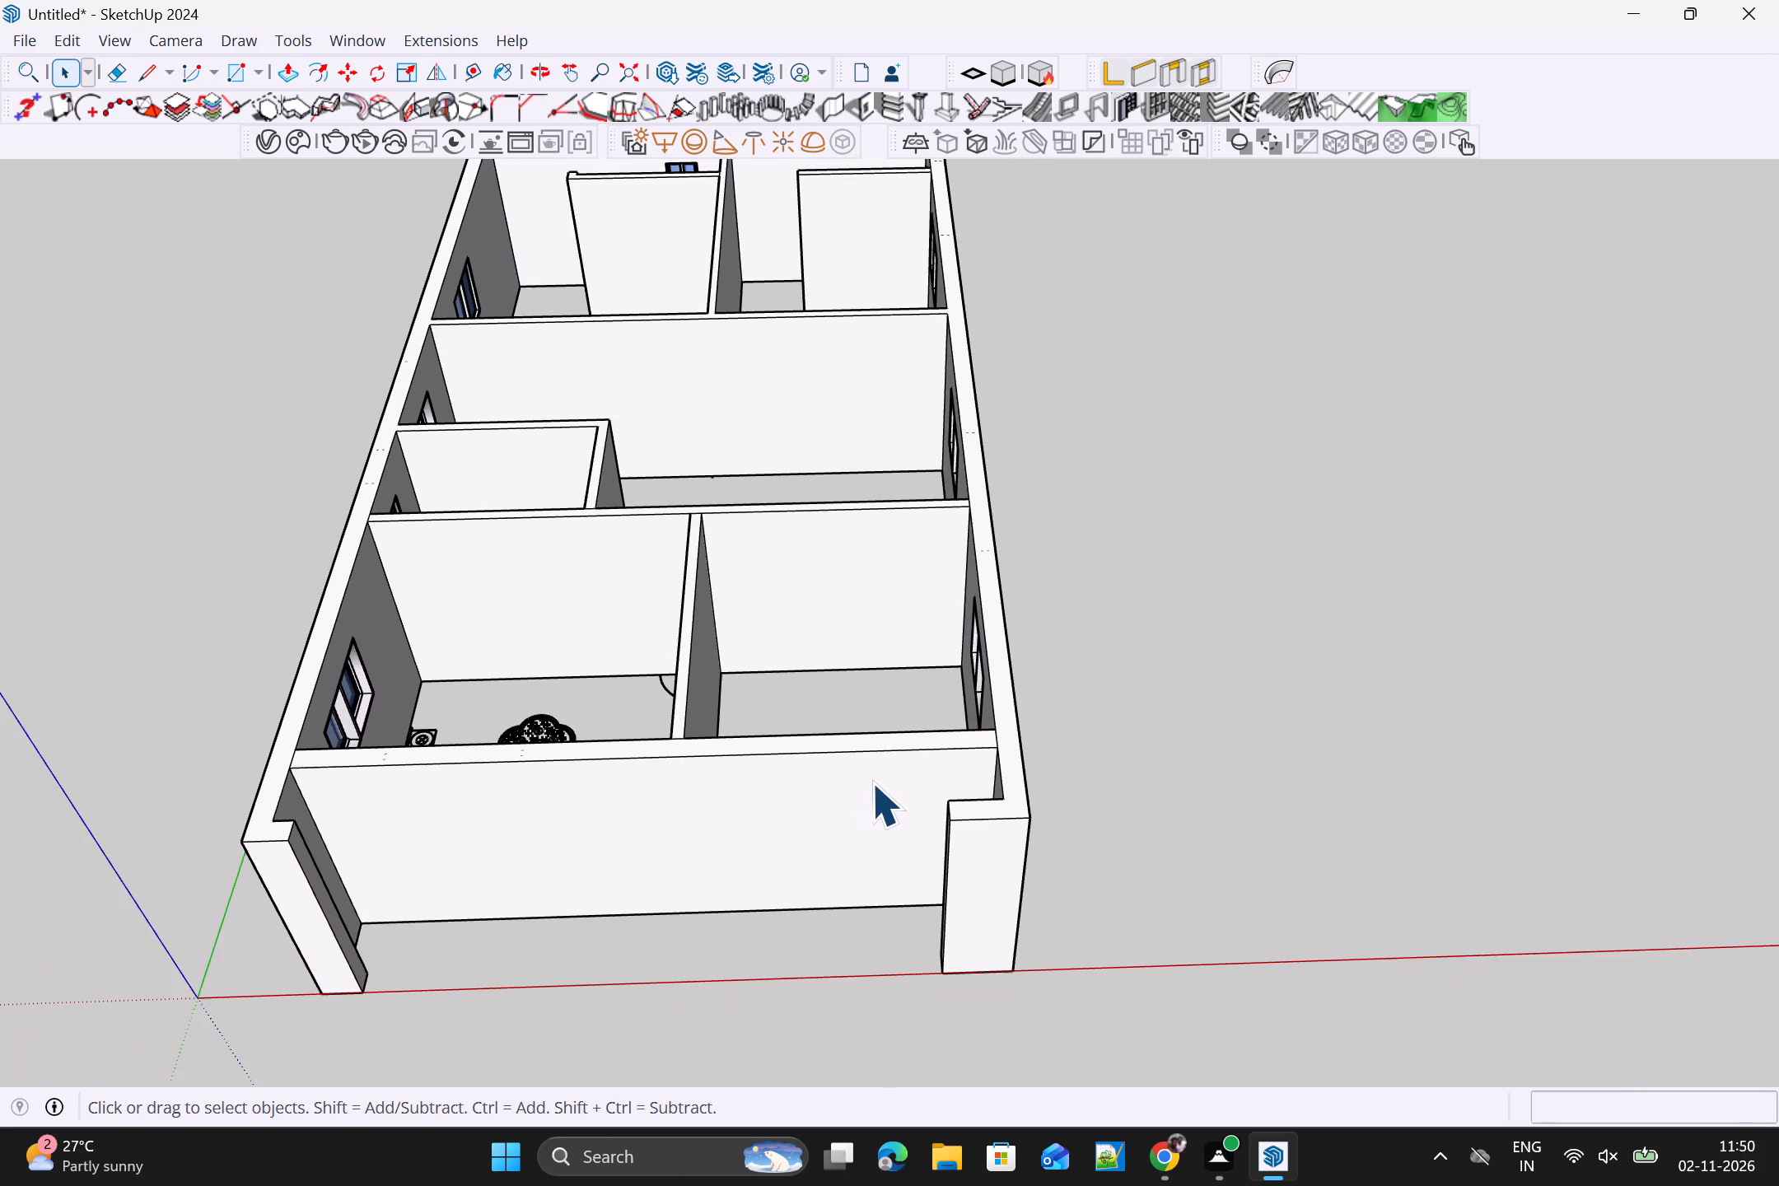
scroll(880, 777, down, 1)
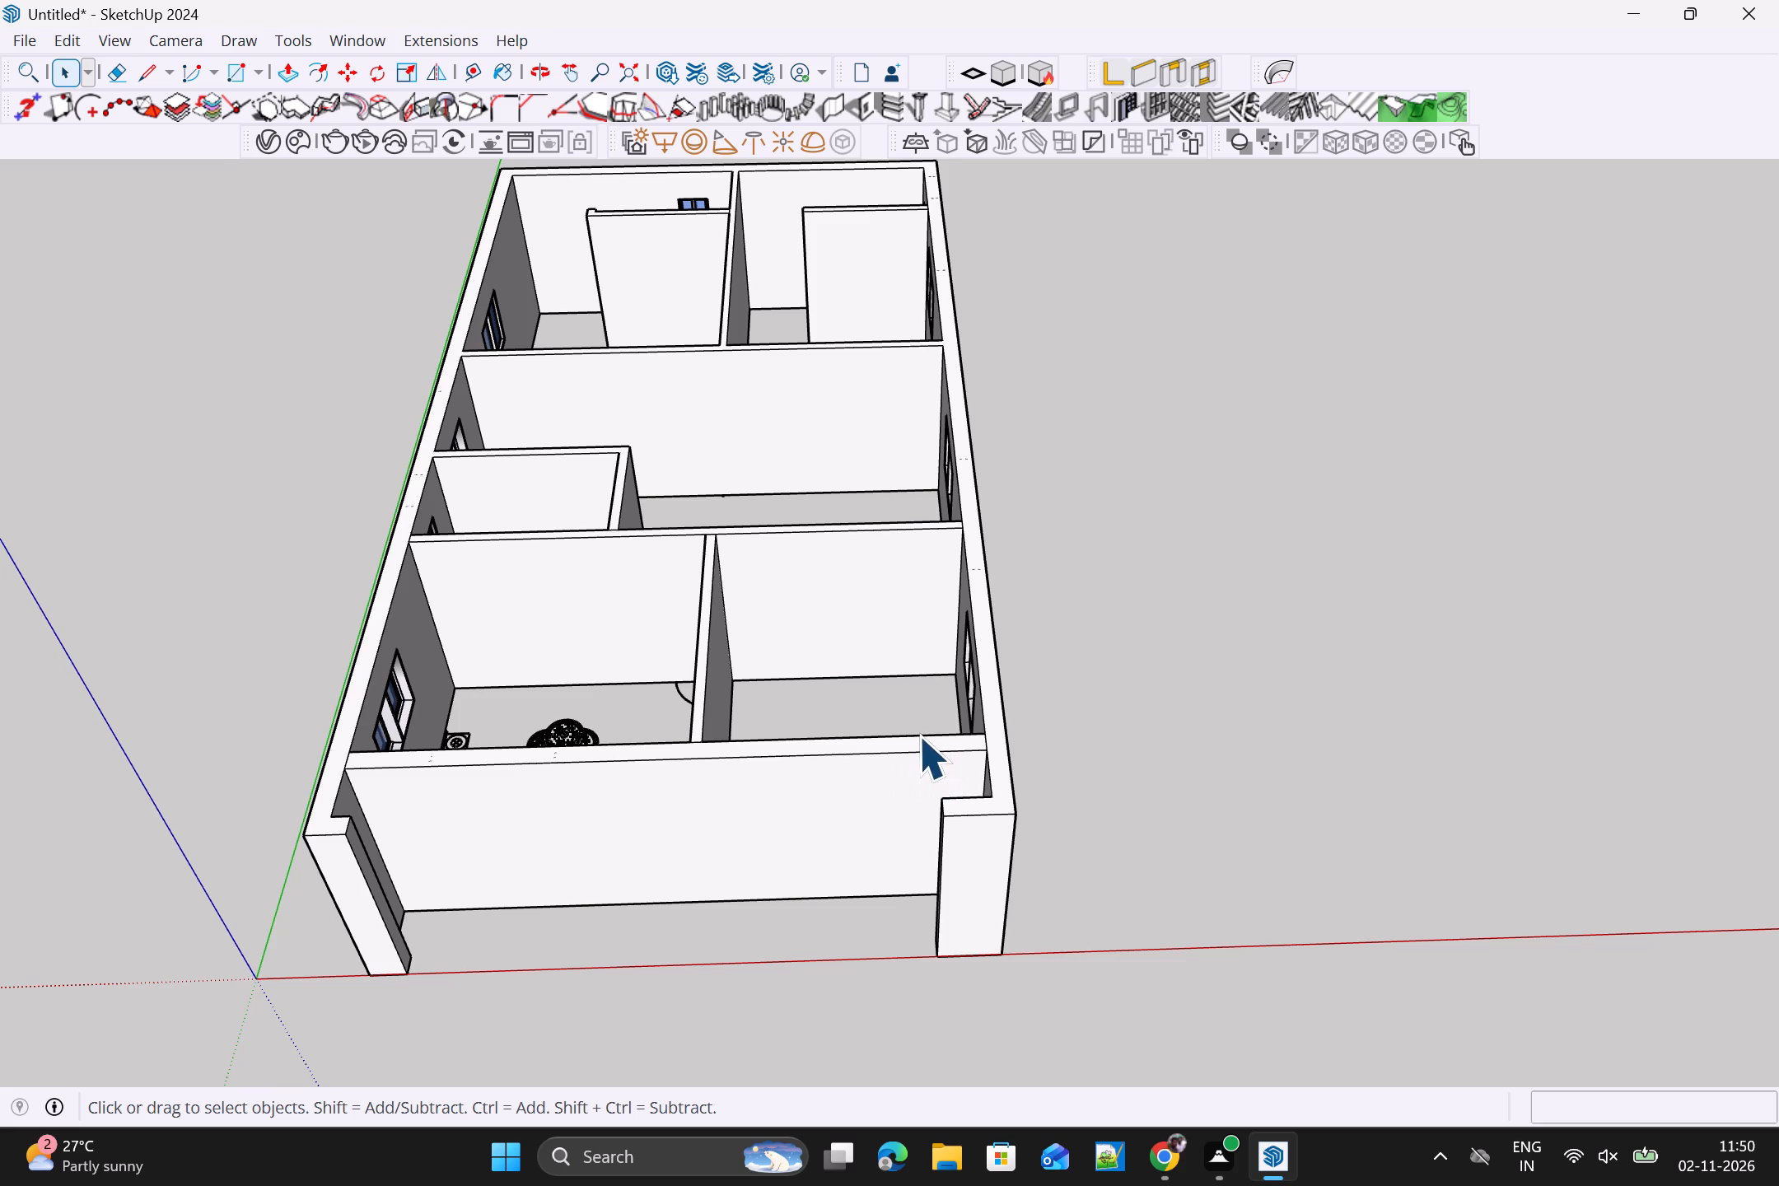
Select the narrow window near the rear corner of the side wall farther from the origin.
middle_drag(918, 730, 434, 670)
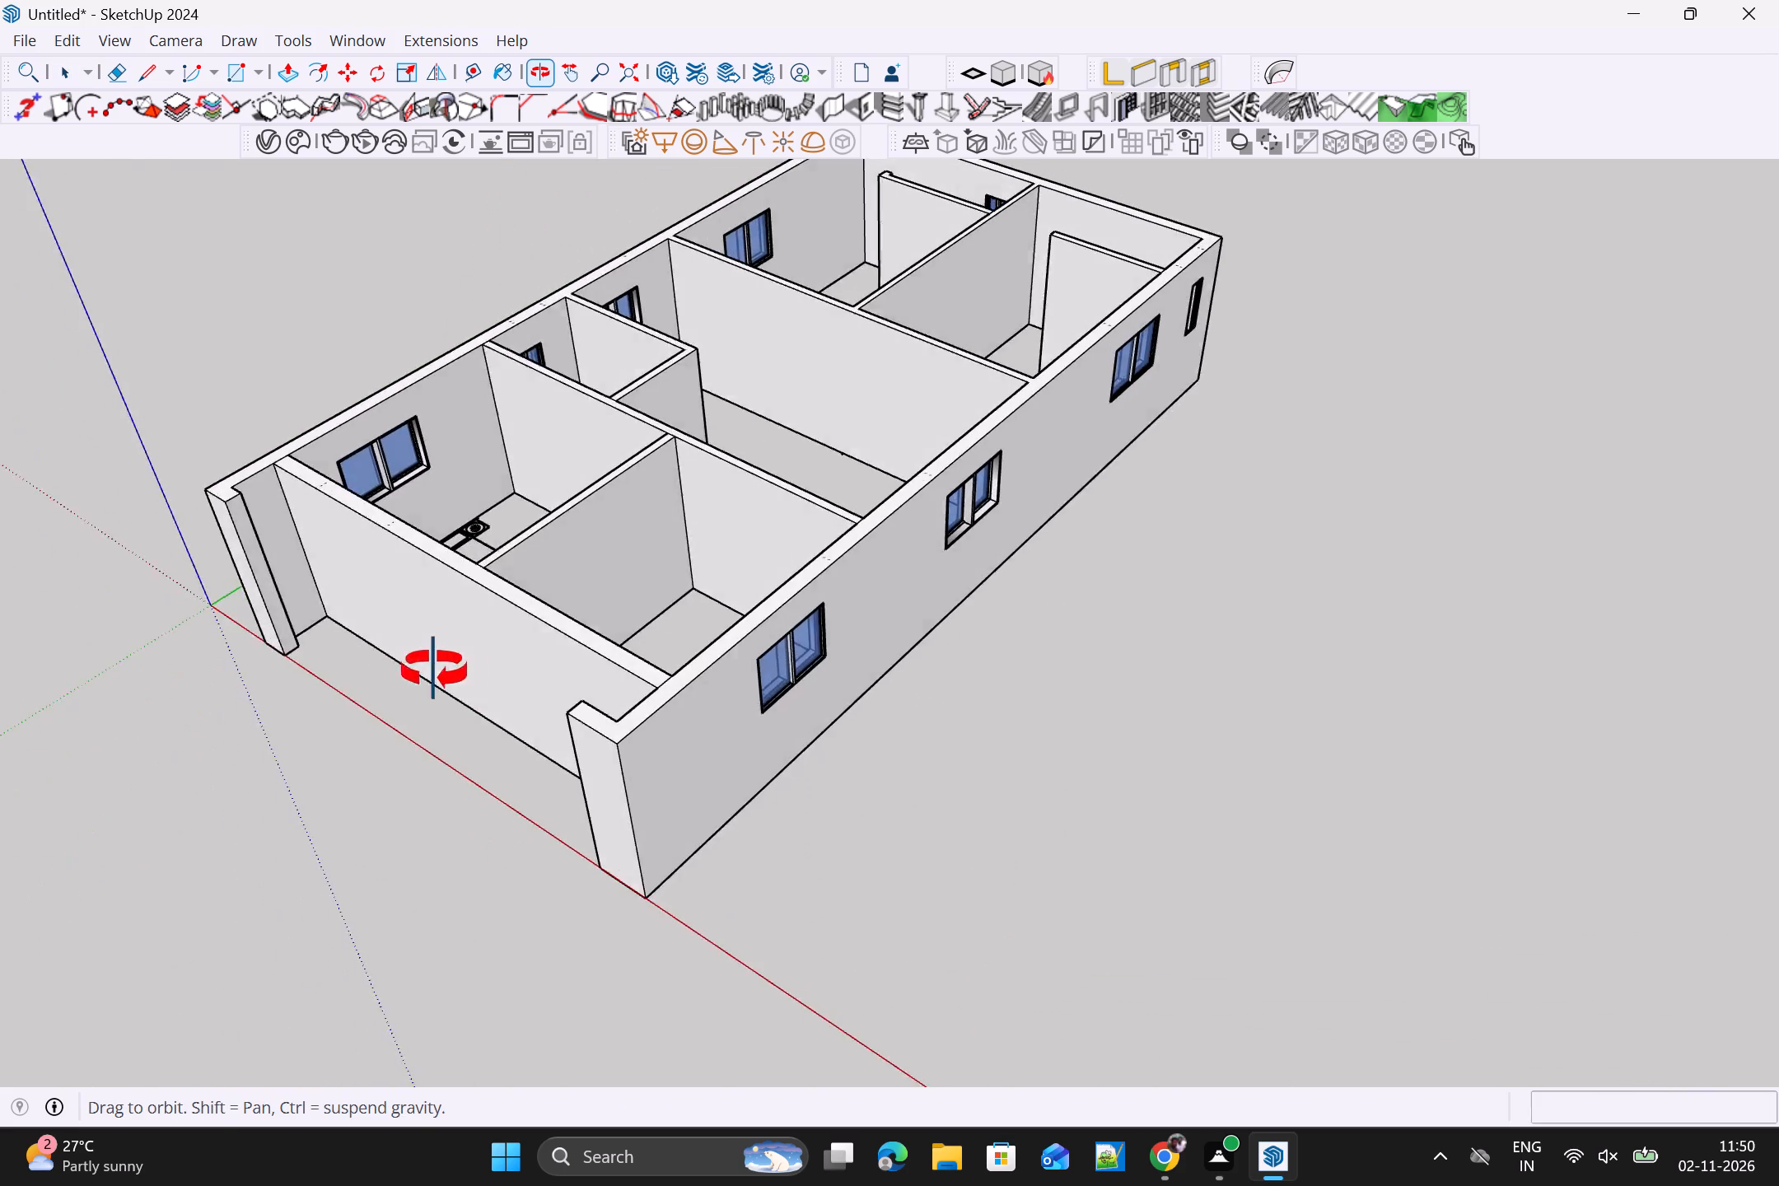
middle_drag(434, 670, 0, 994)
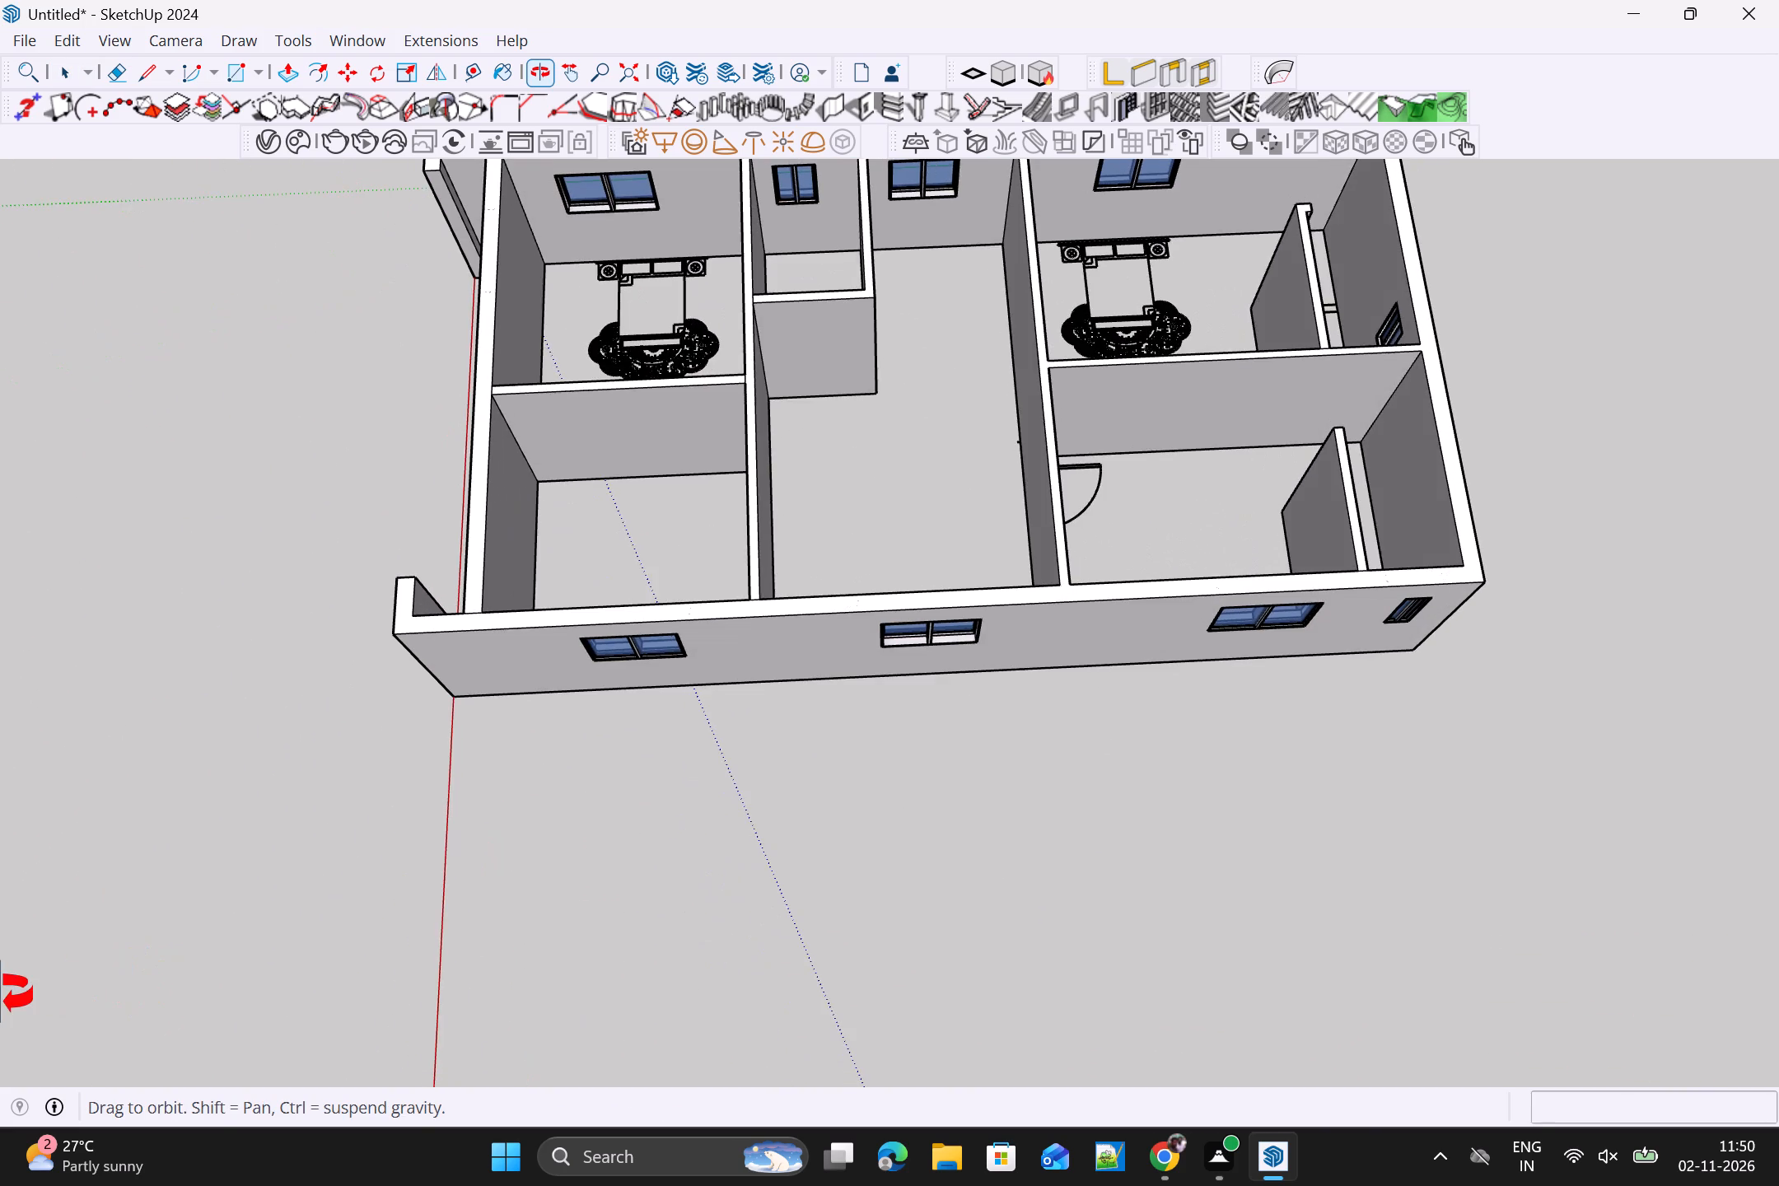
middle_drag(0, 994, 5, 577)
scroll(1367, 480, up, 9)
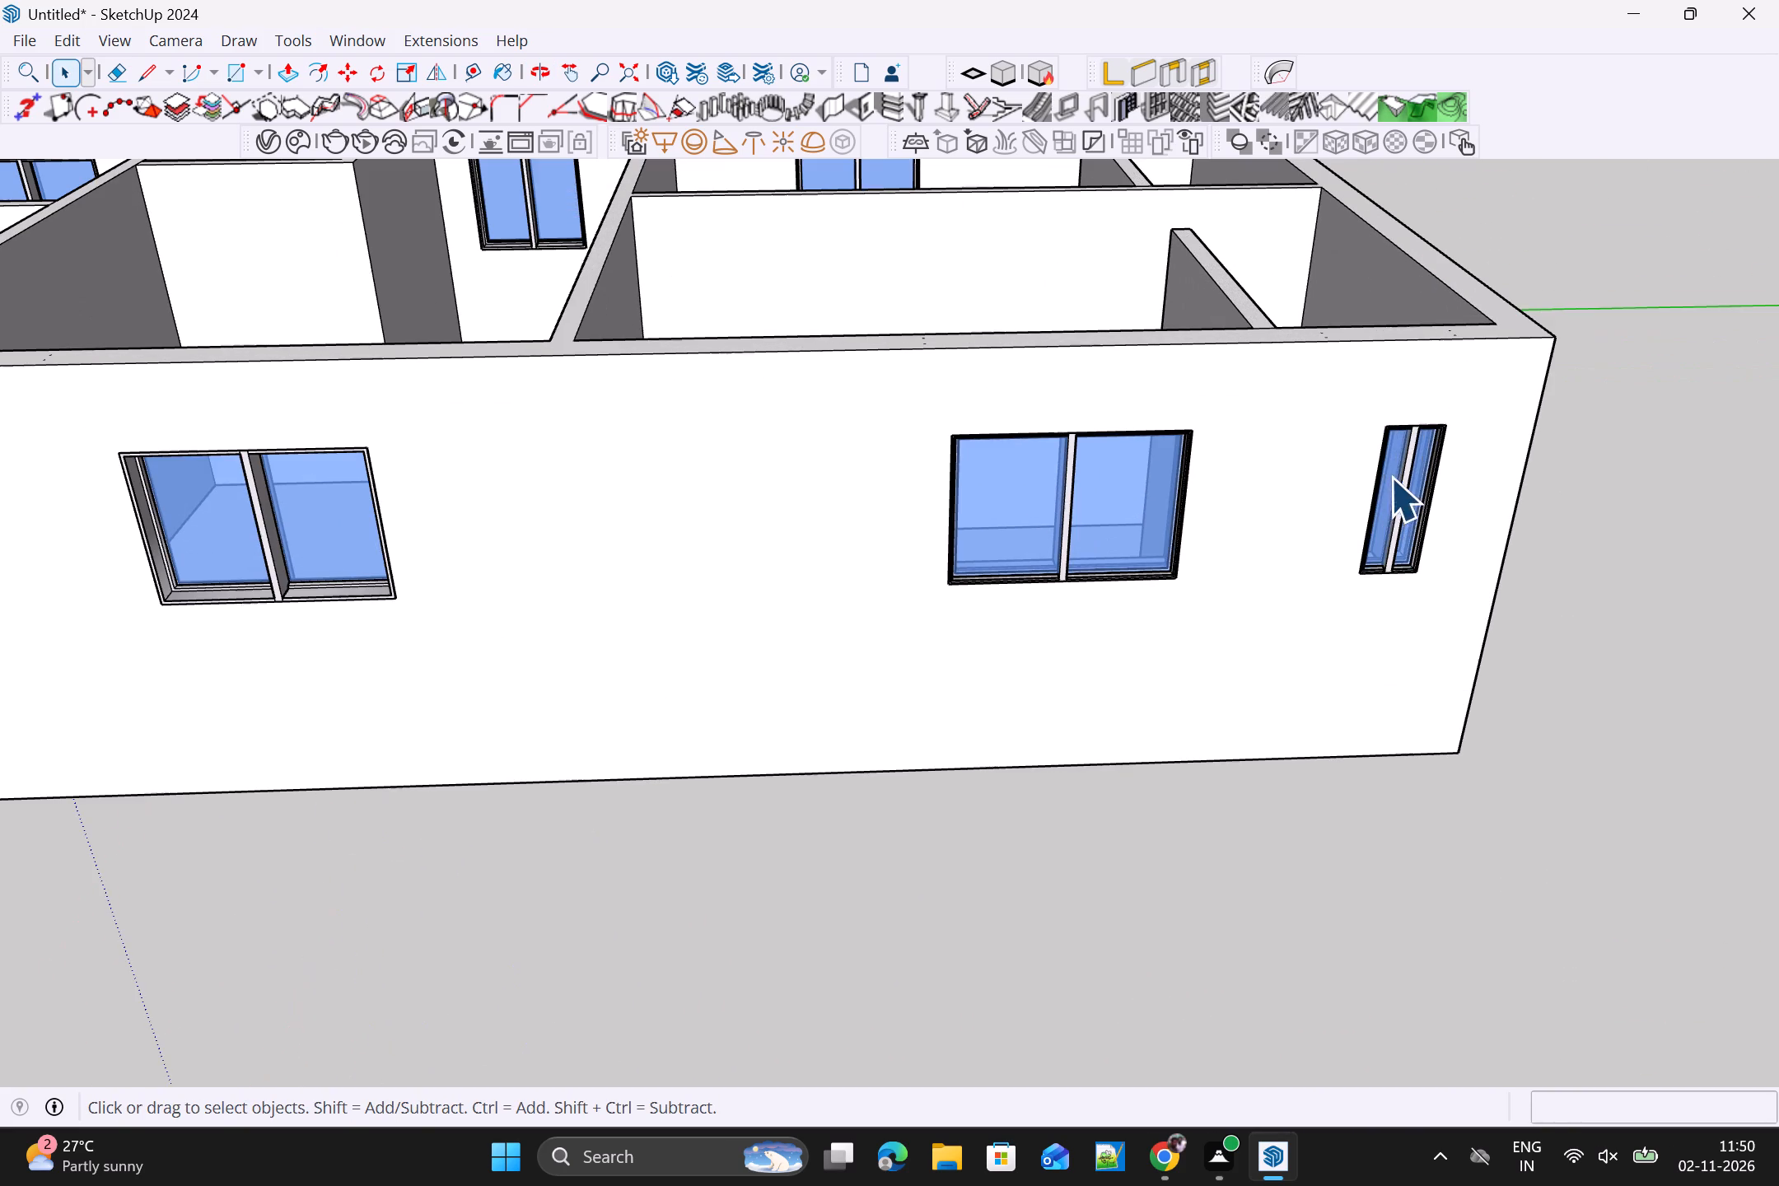
click(1380, 431)
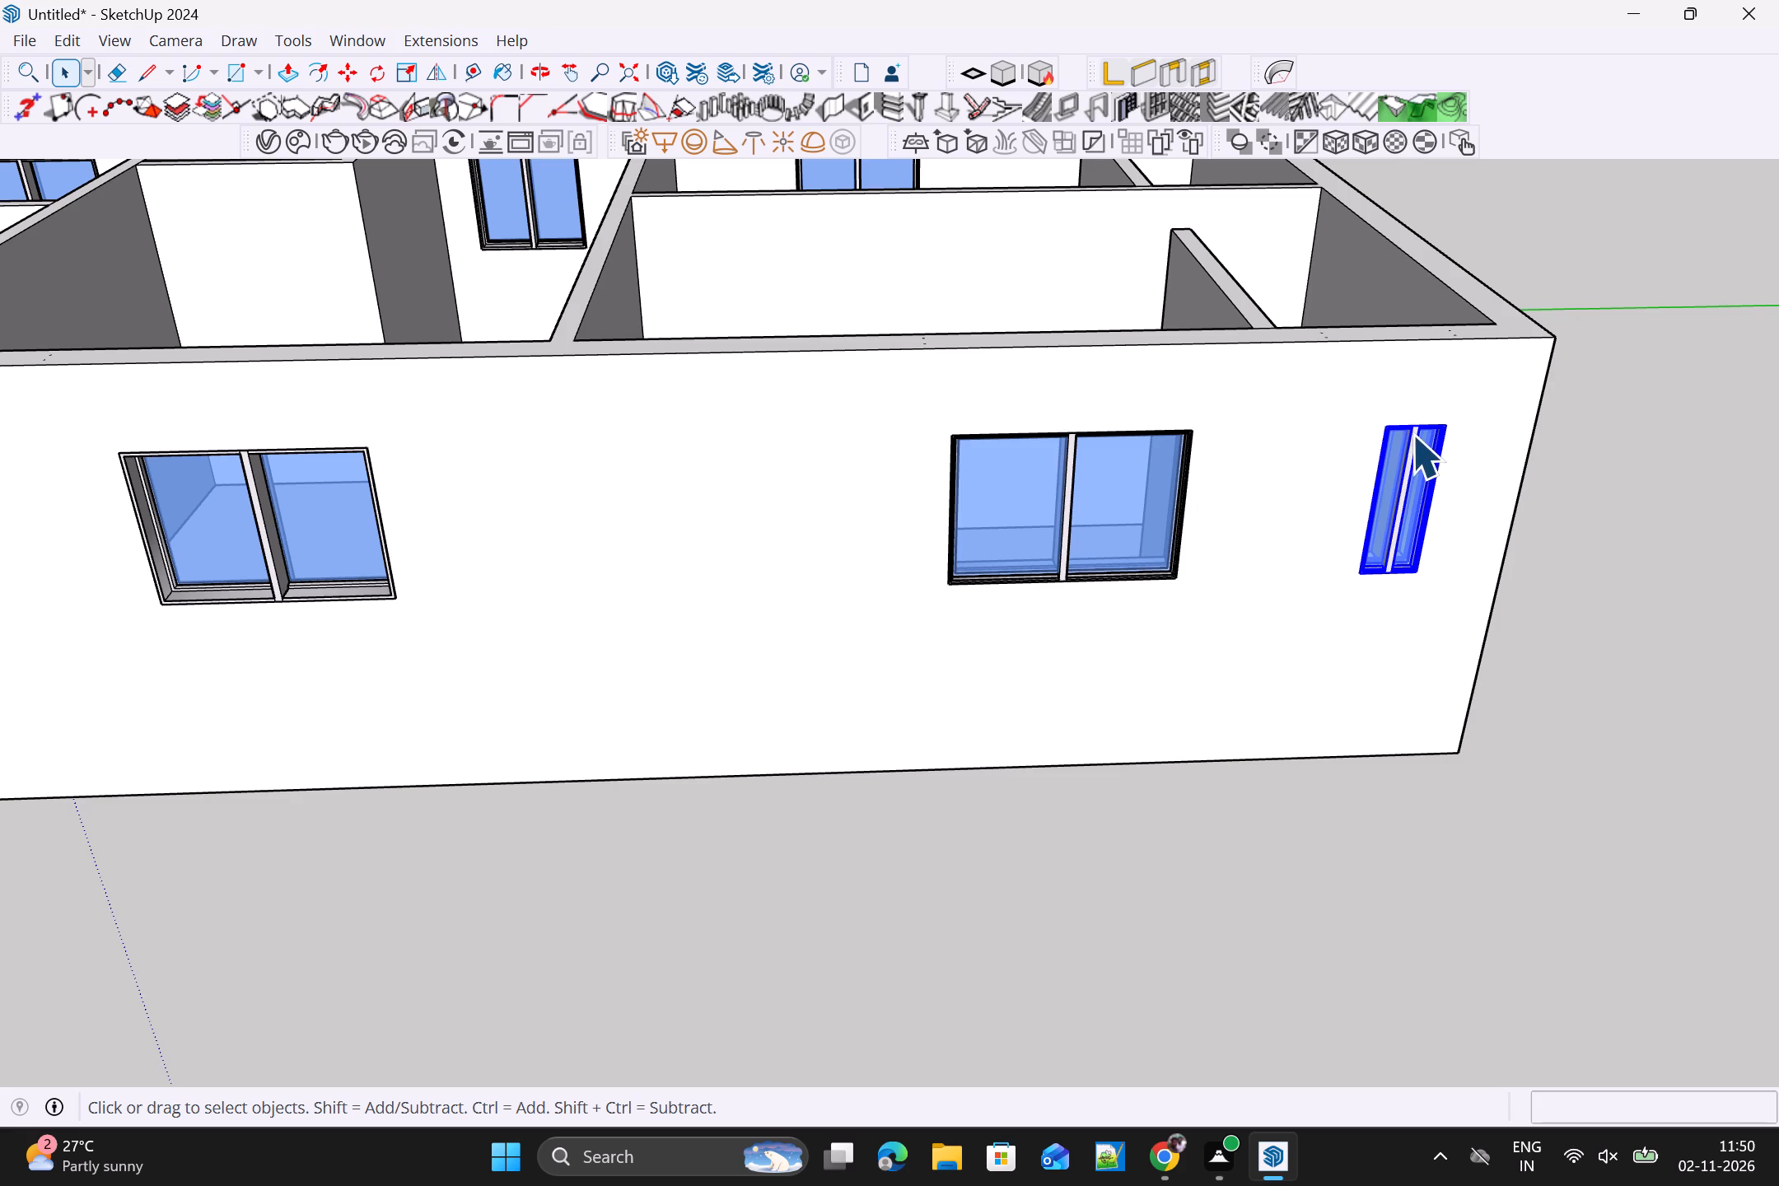
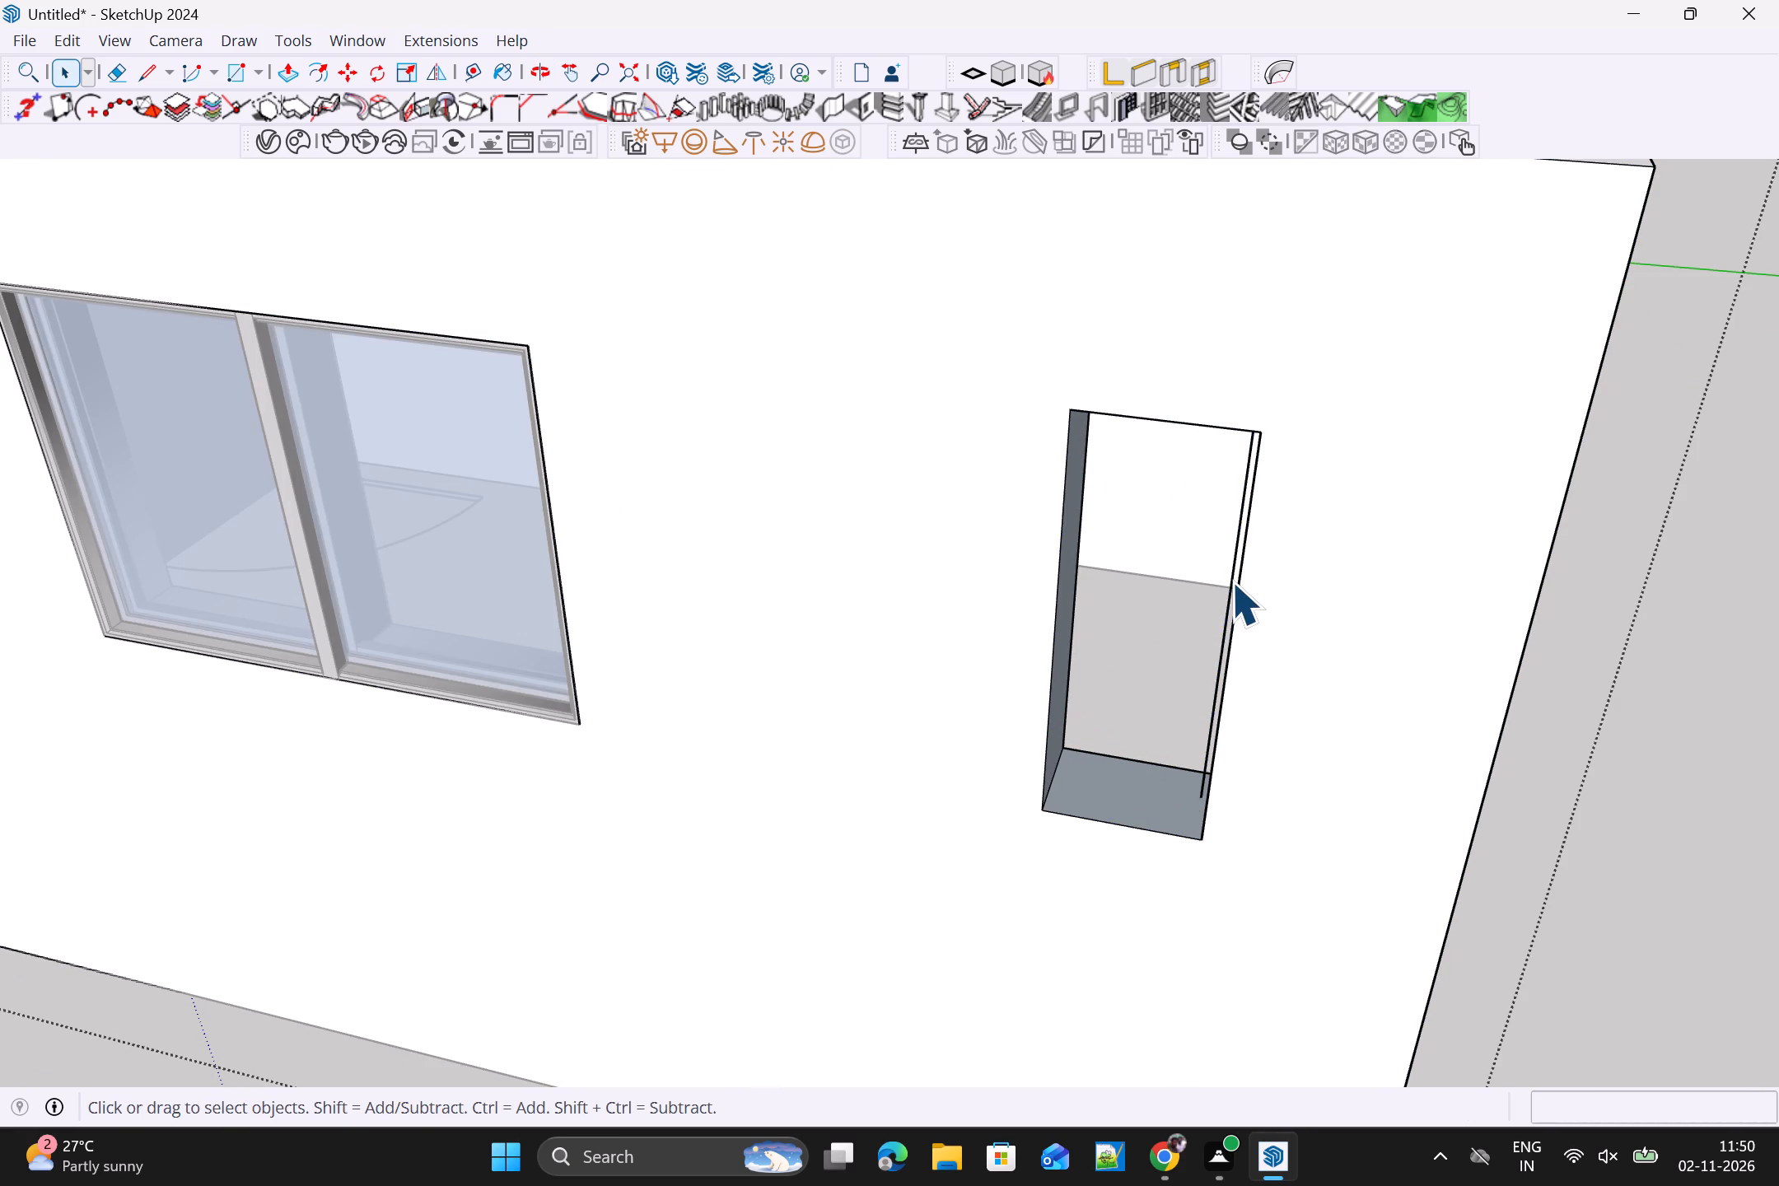
Delete the leftover window piece in the narrow opening near the rear corner of the side wall.
click(1226, 594)
key(Delete)
scroll(1226, 591, down, 5)
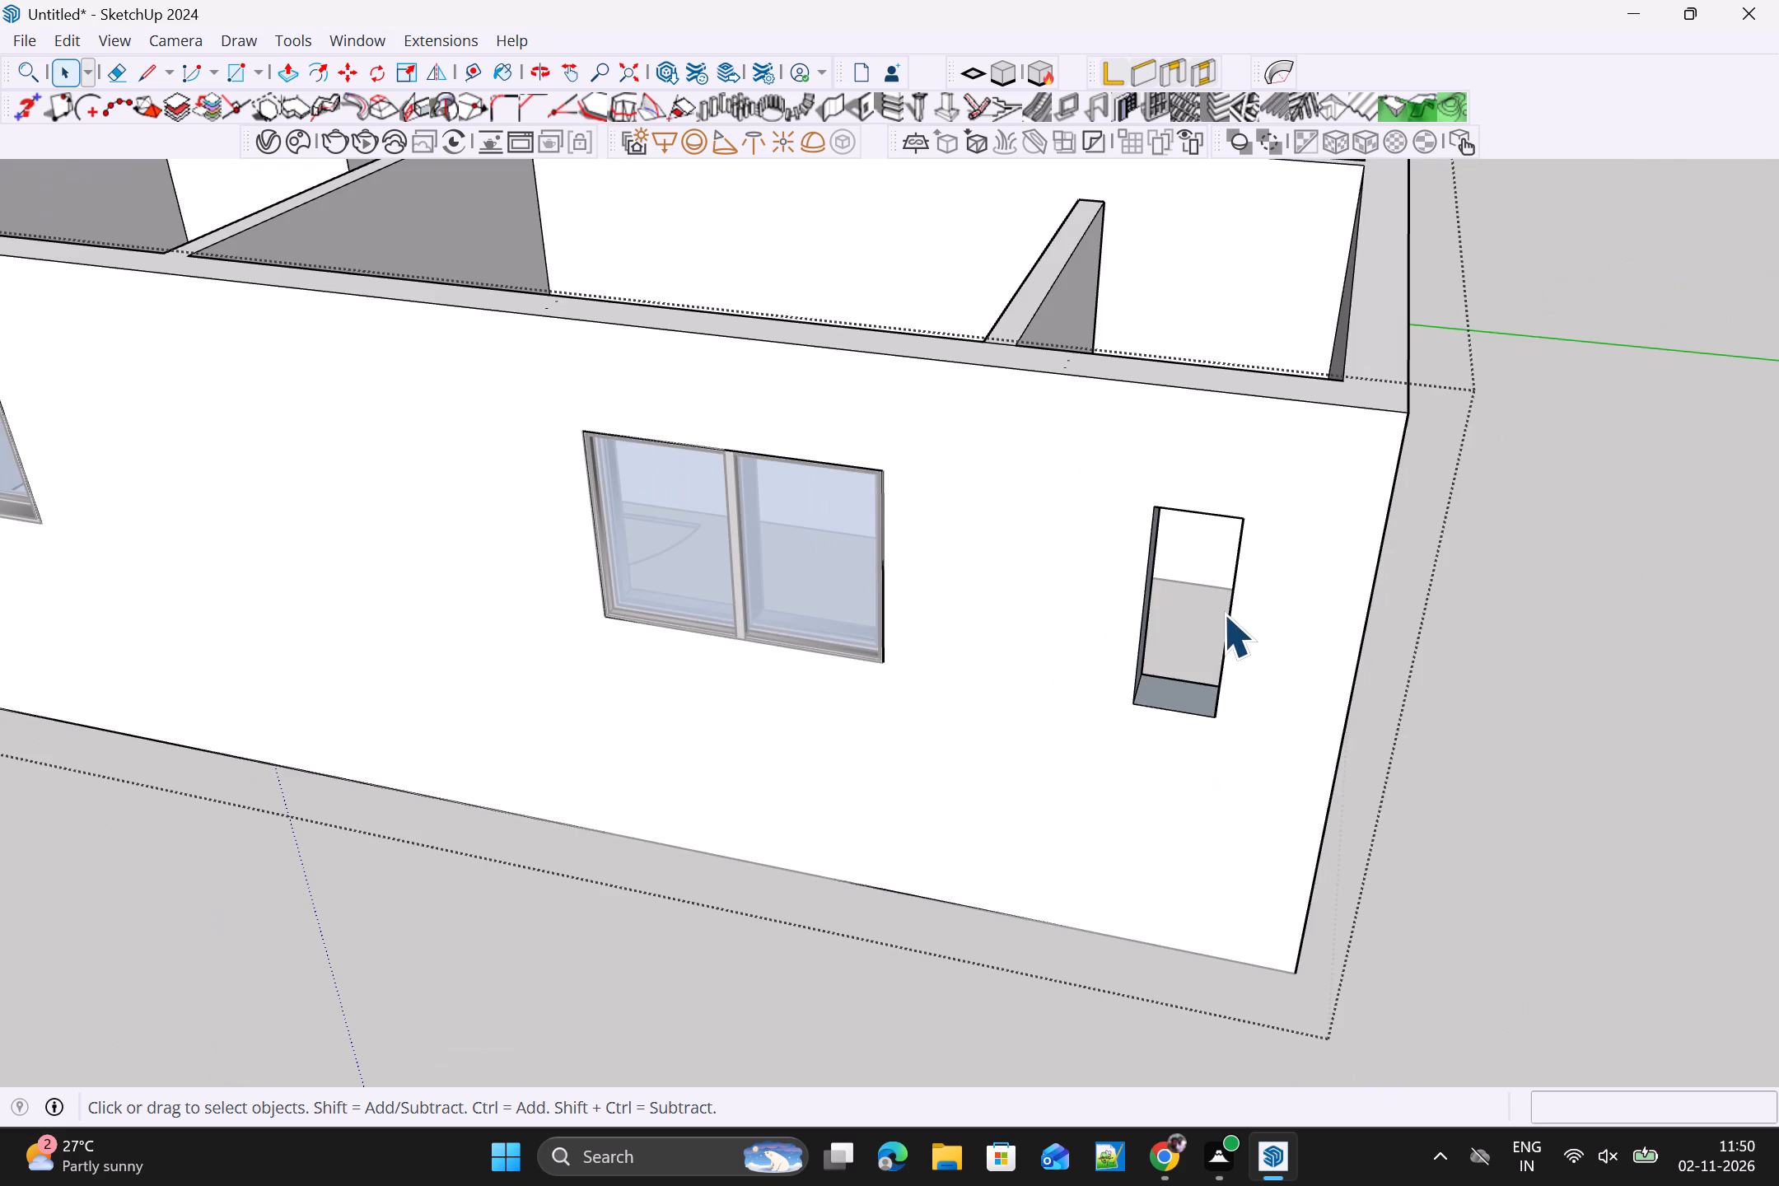
Open the wall group and push/pull the sill face of the side wall's narrow opening up by about 1' 5 9/16".
click(1156, 632)
click(1146, 631)
triple_click(1130, 622)
click(1128, 620)
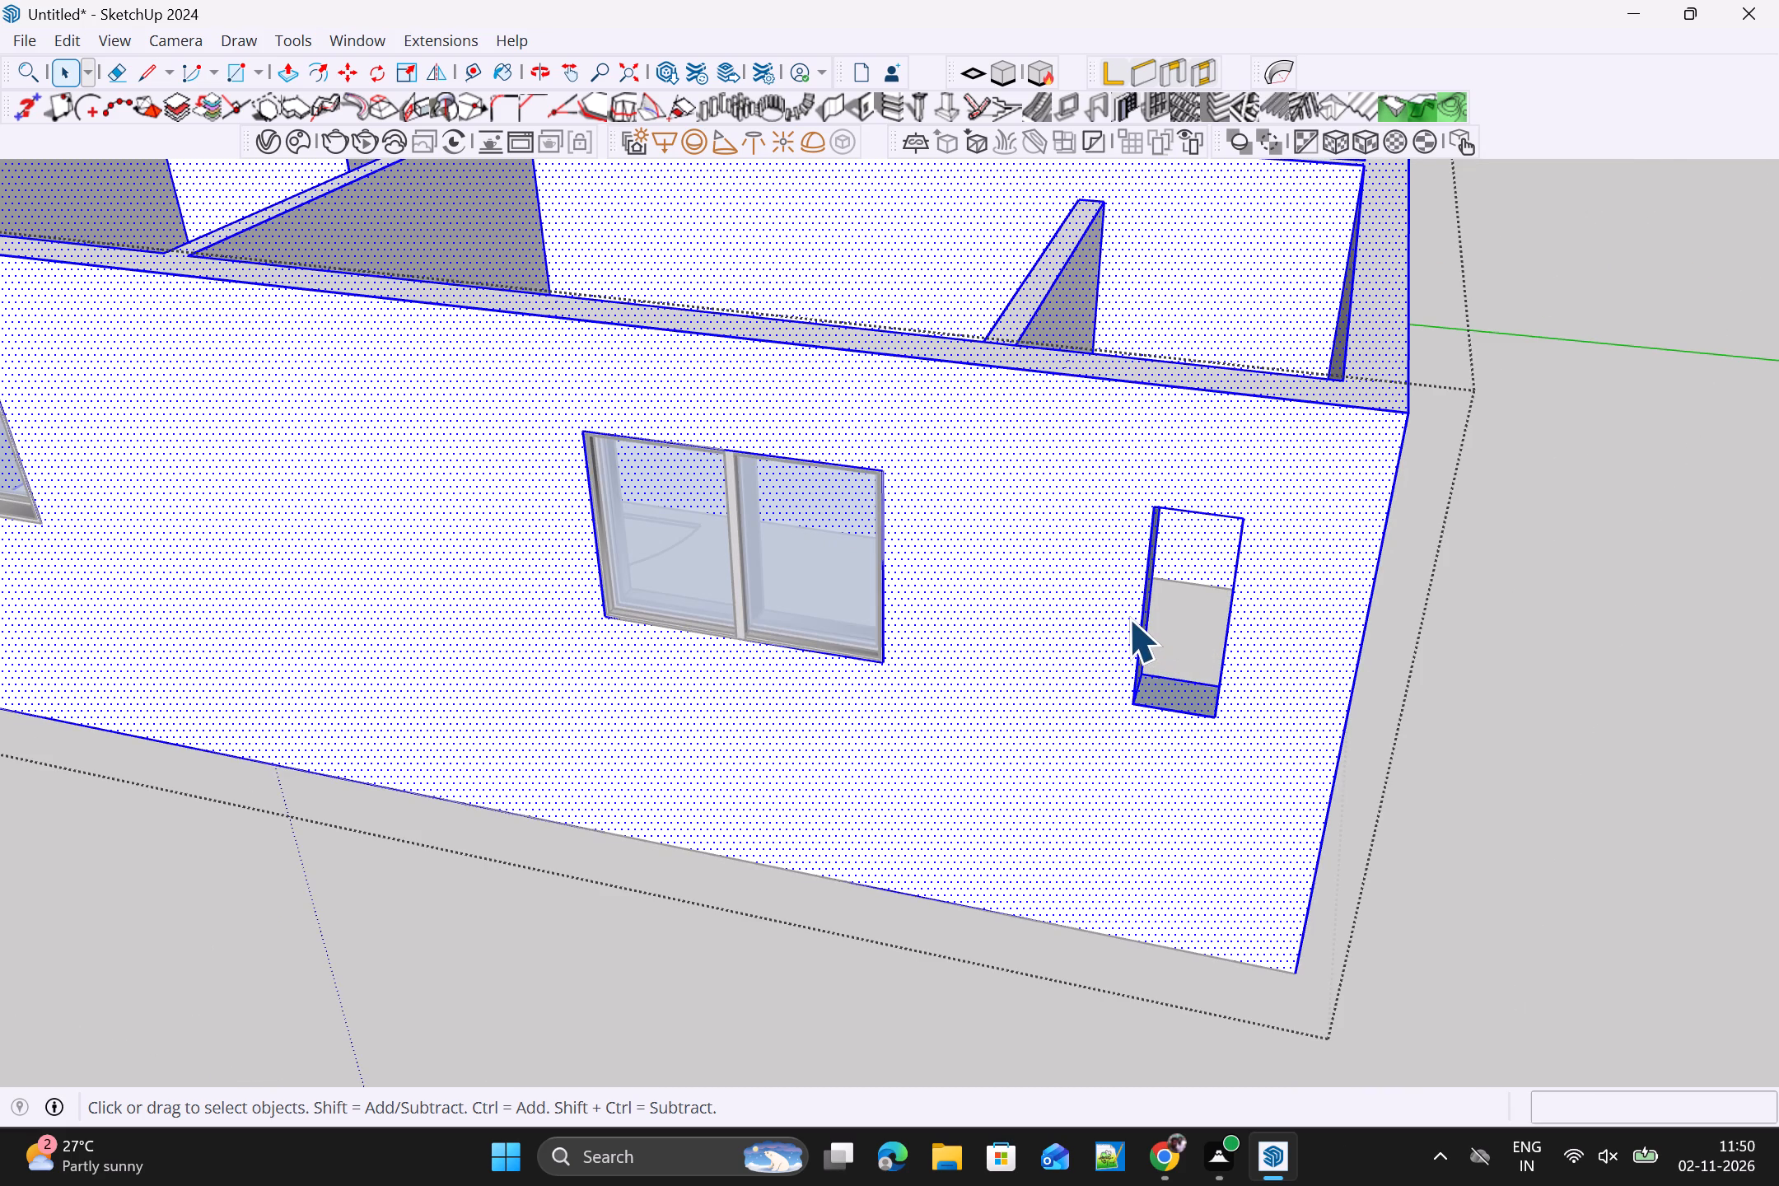
scroll(1188, 698, up, 3)
click(1189, 690)
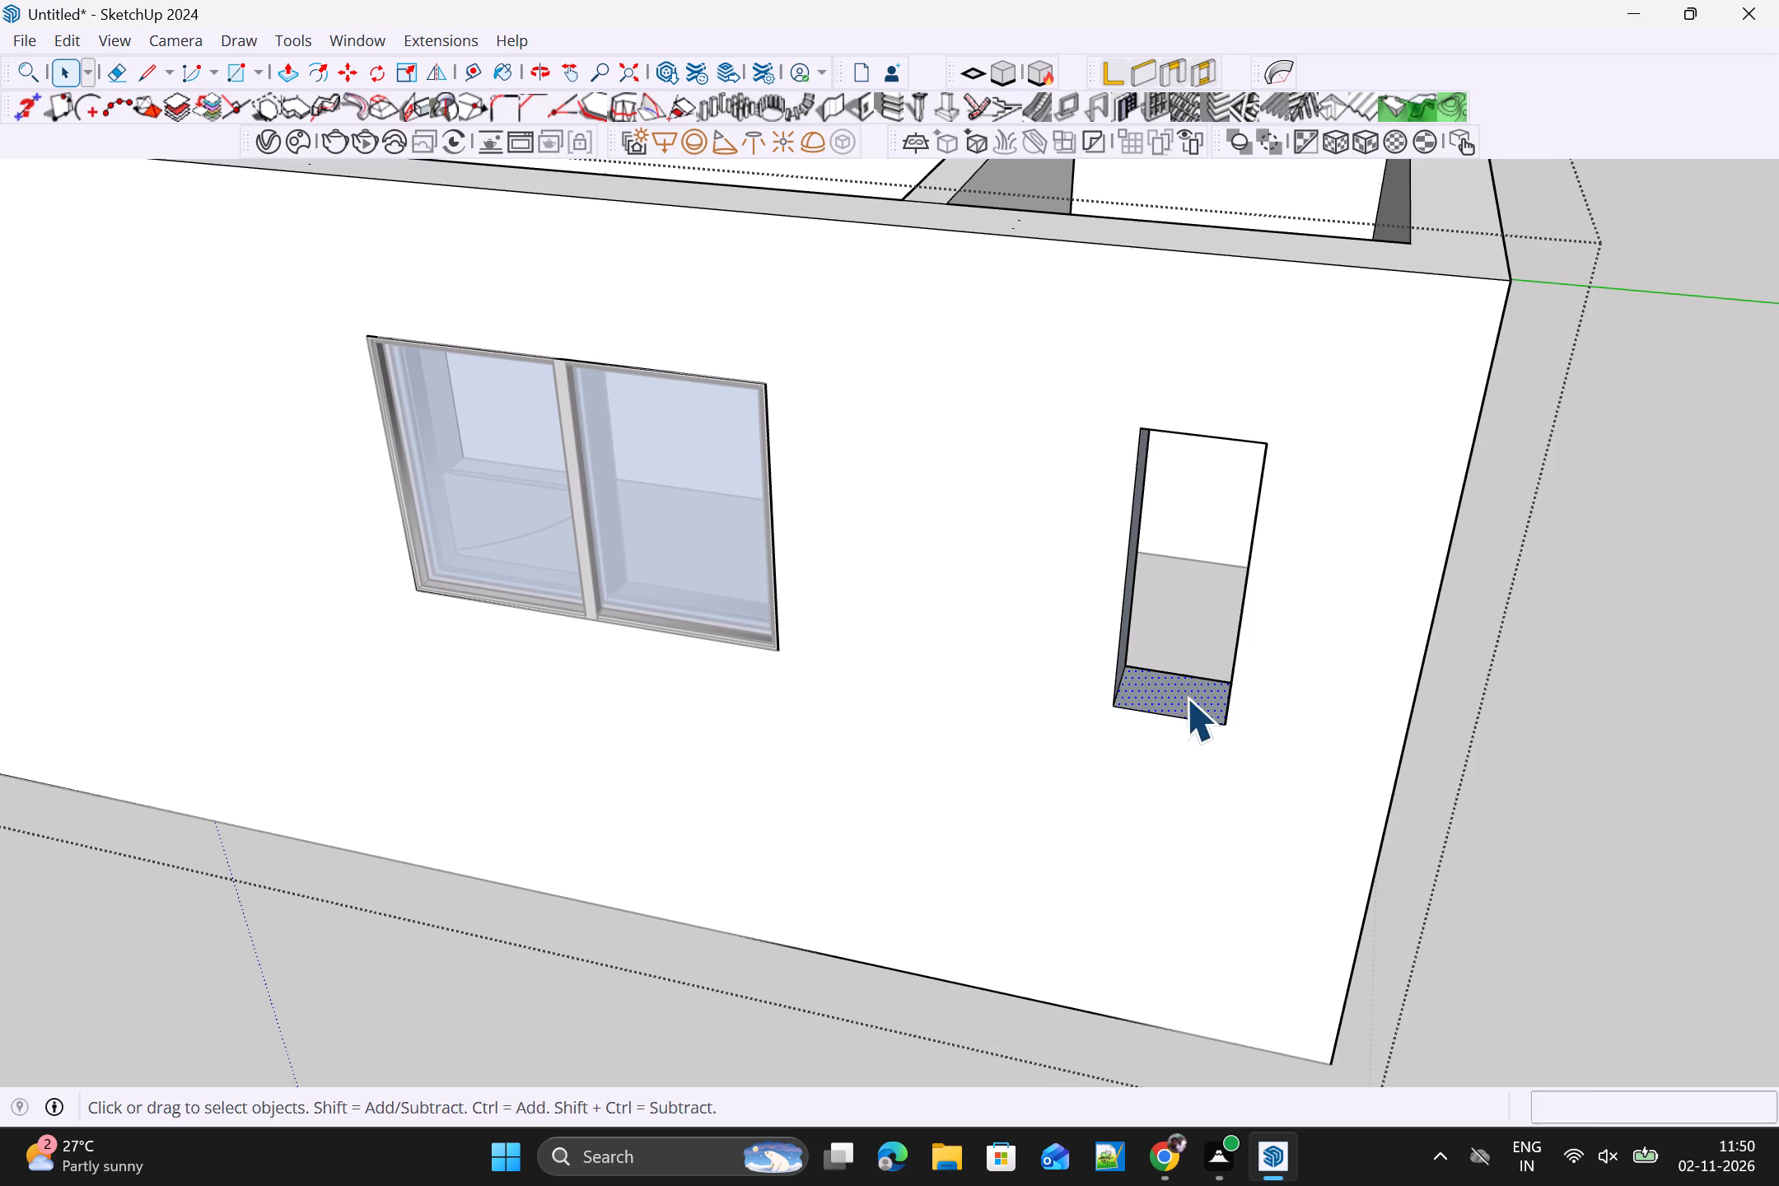
key(p)
click(1183, 688)
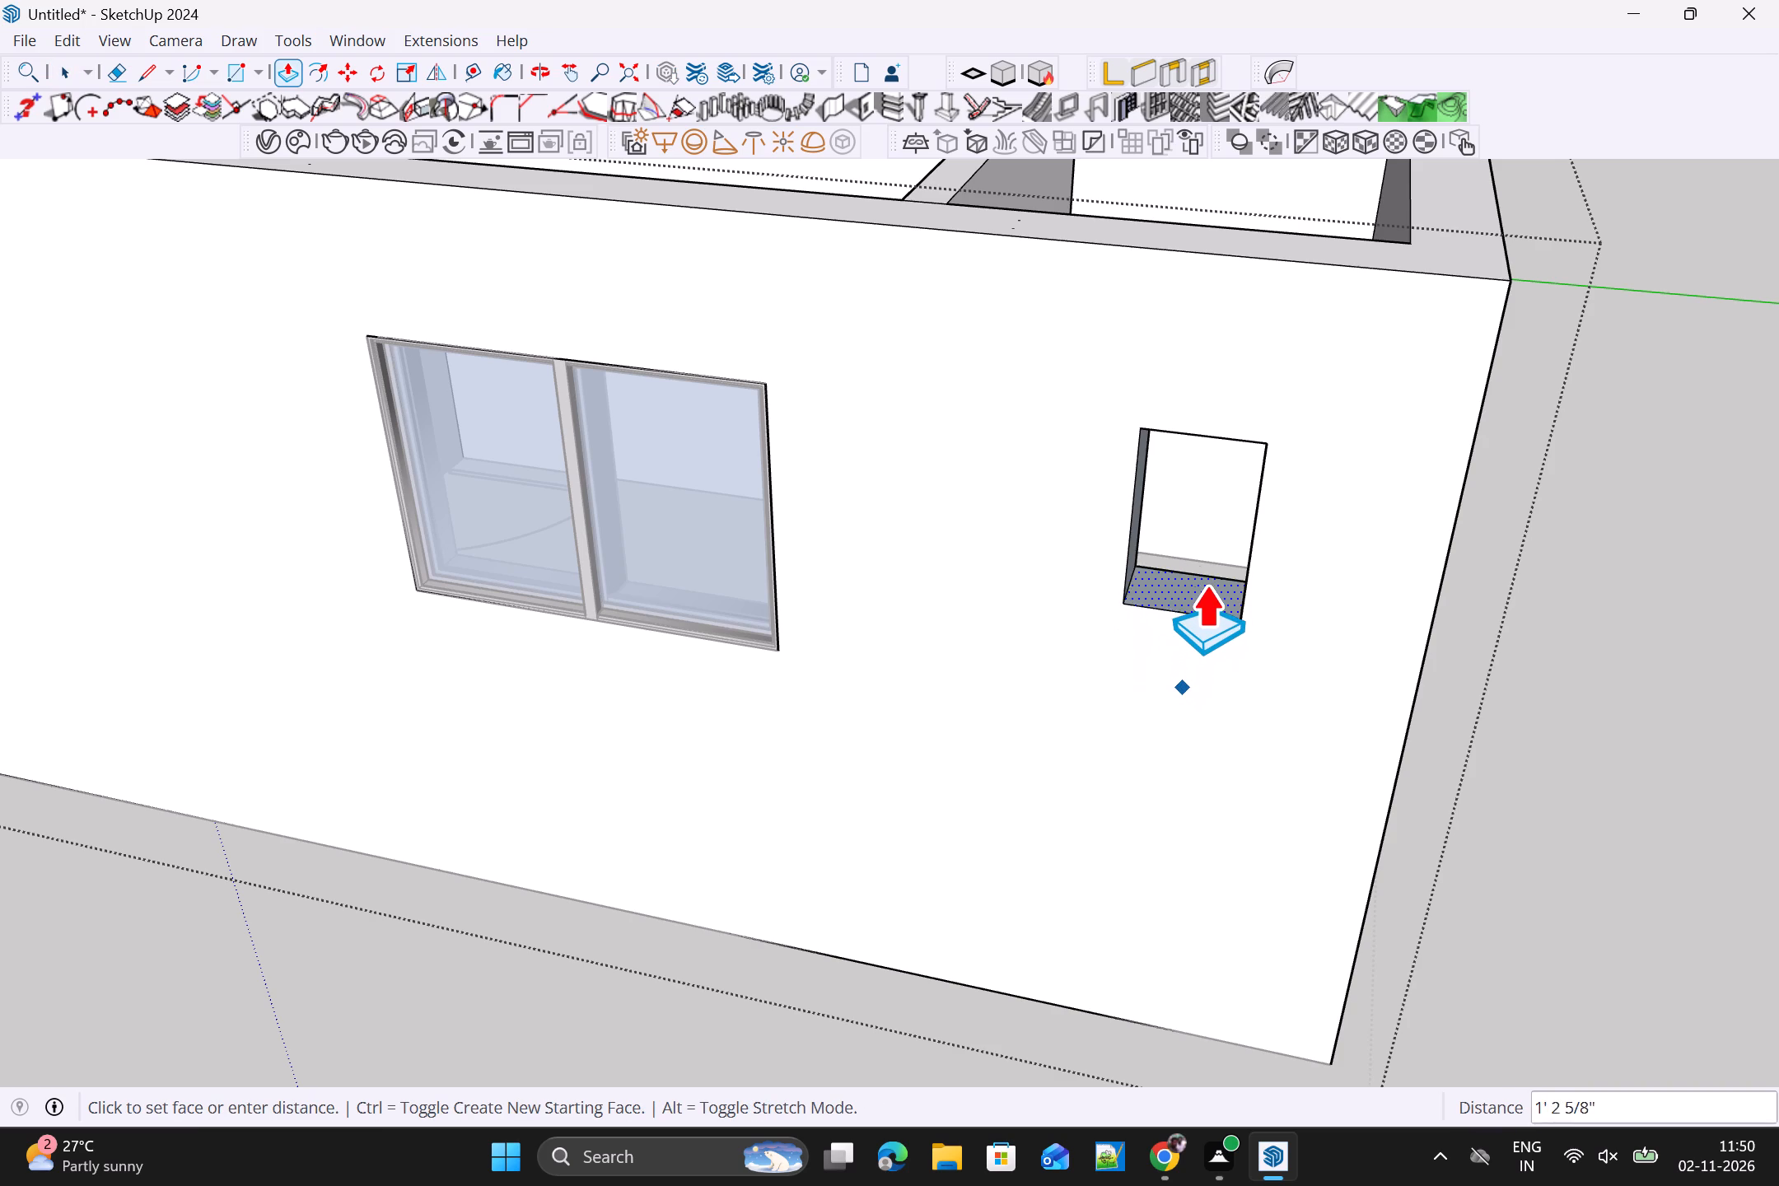
click(1207, 563)
Close the wall group and delete the narrow two-pane window from the rear wall.
scroll(1264, 609, down, 3)
middle_drag(1593, 654, 1185, 703)
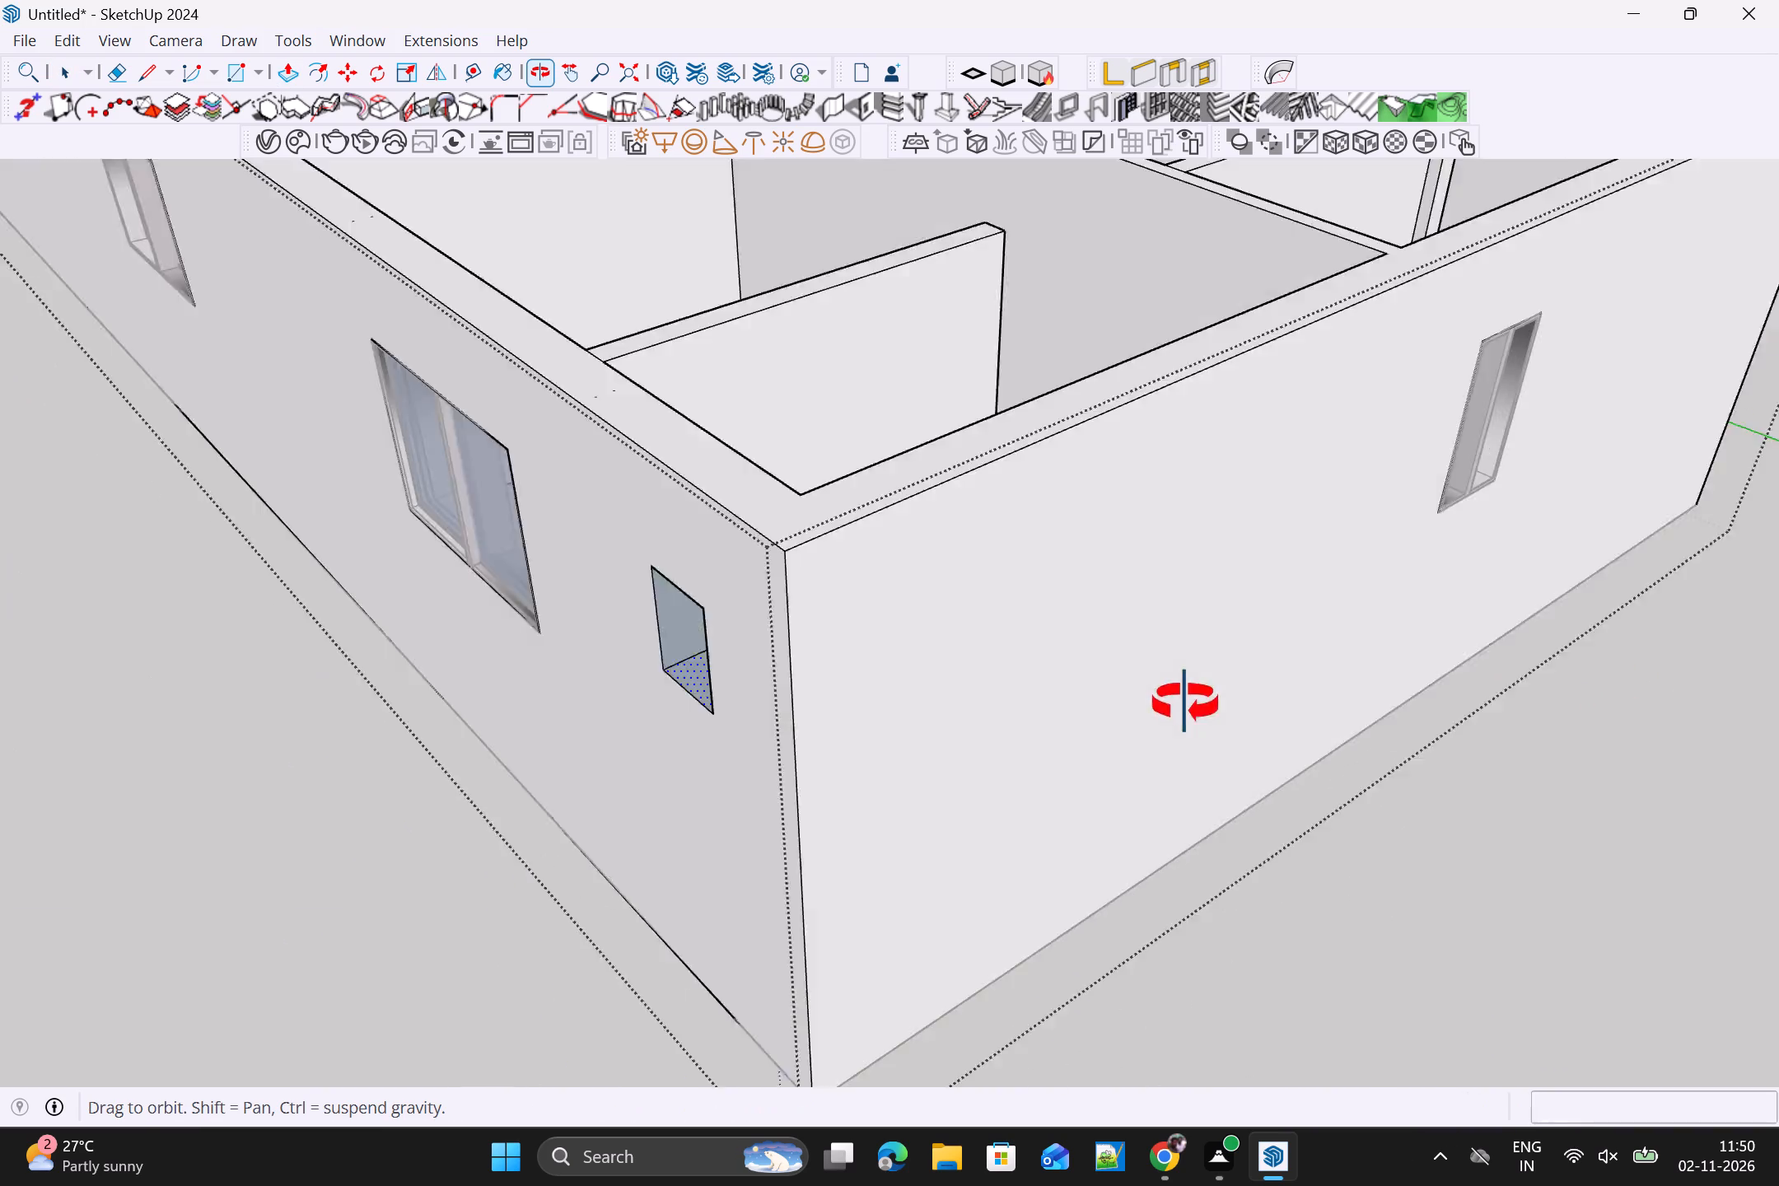
middle_drag(1185, 703, 298, 774)
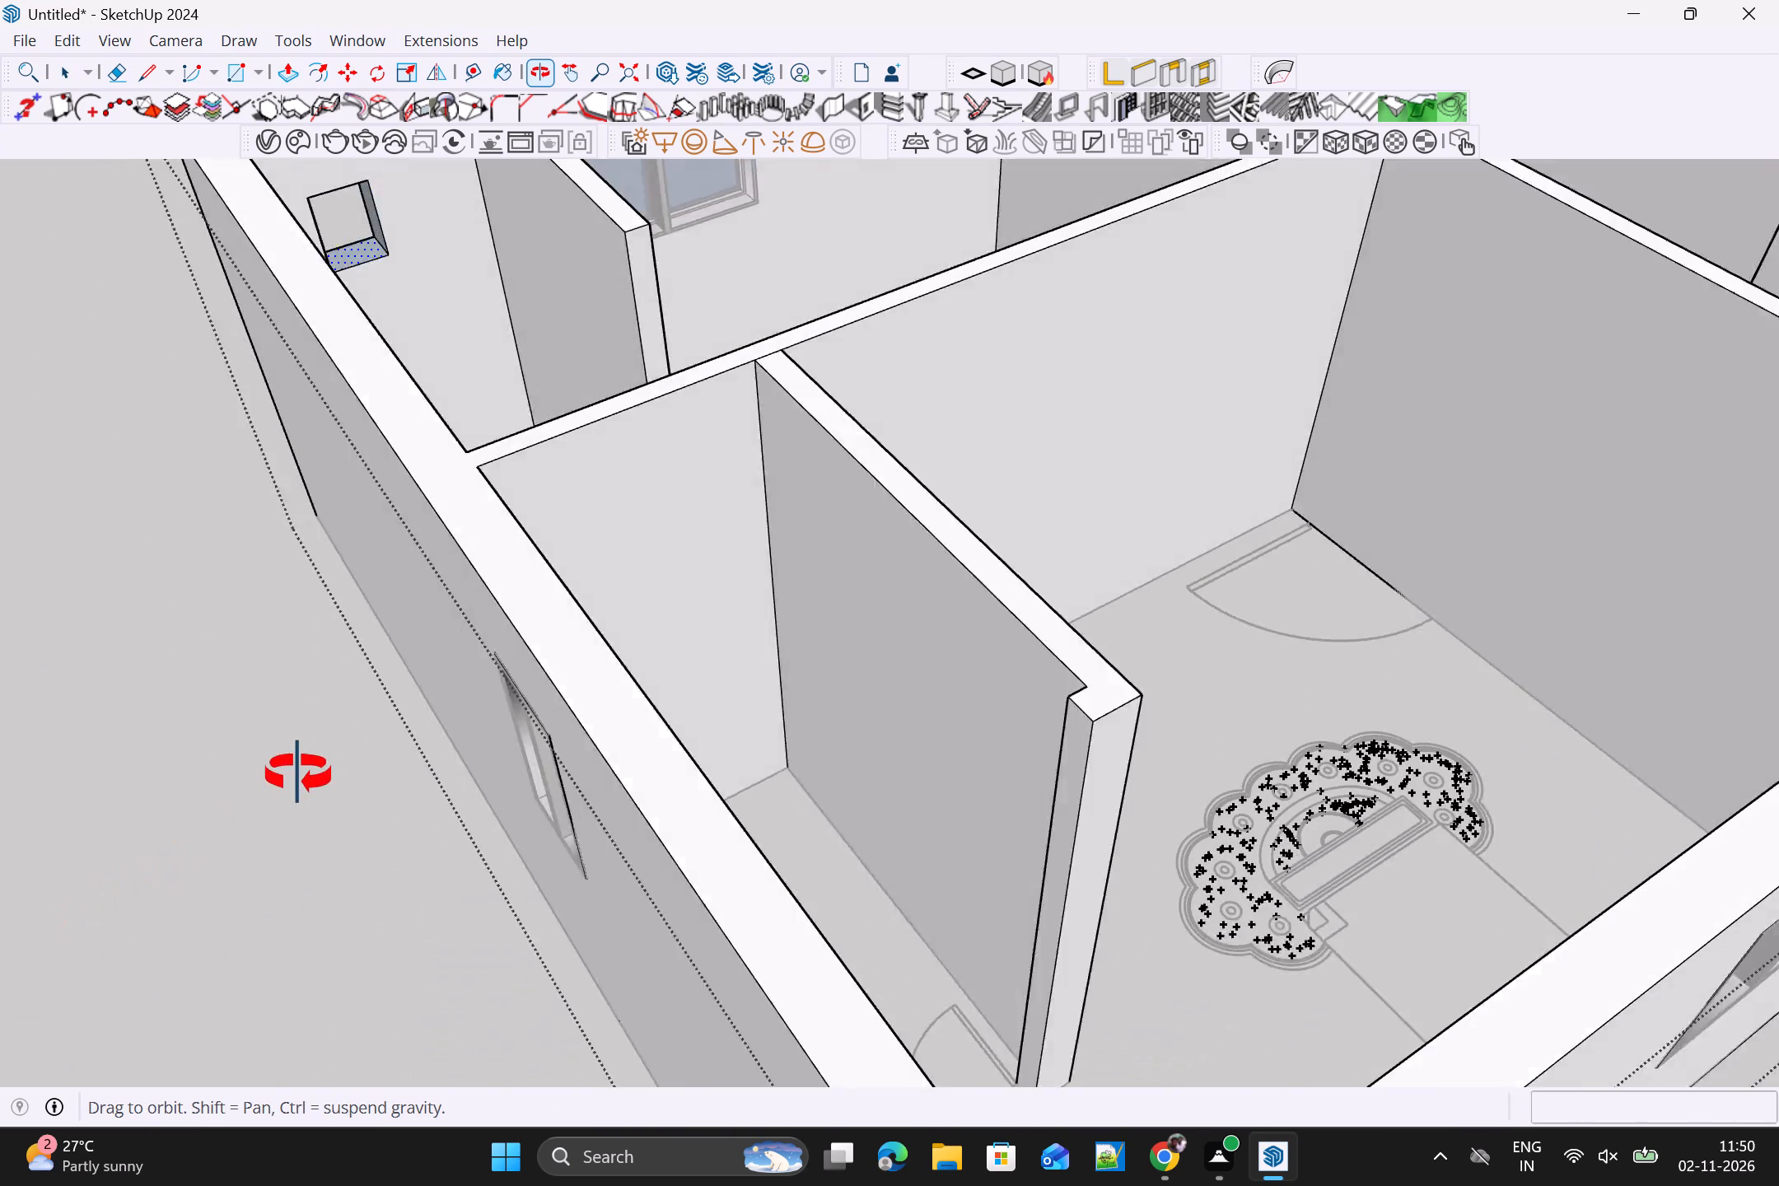
middle_drag(298, 774, 162, 821)
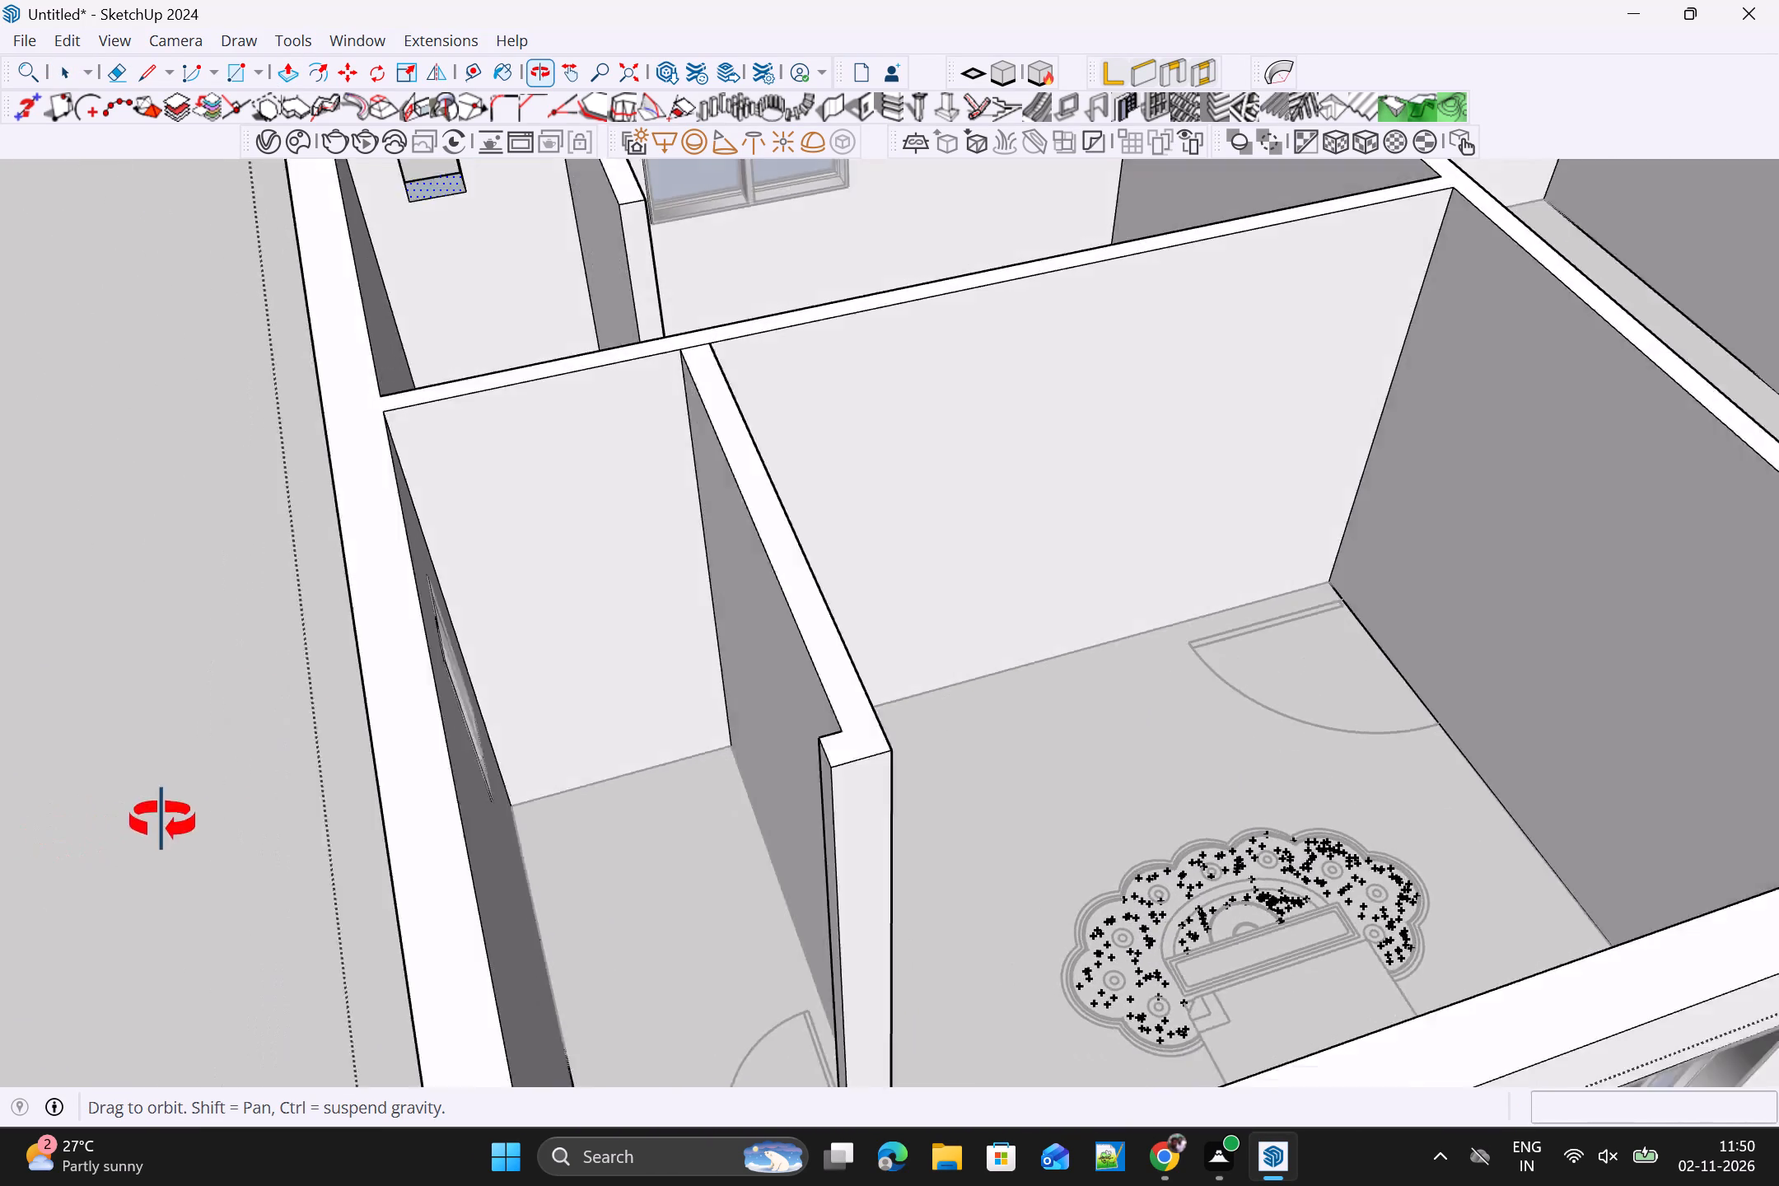
middle_drag(162, 821, 335, 703)
scroll(622, 751, down, 4)
middle_drag(943, 801, 473, 976)
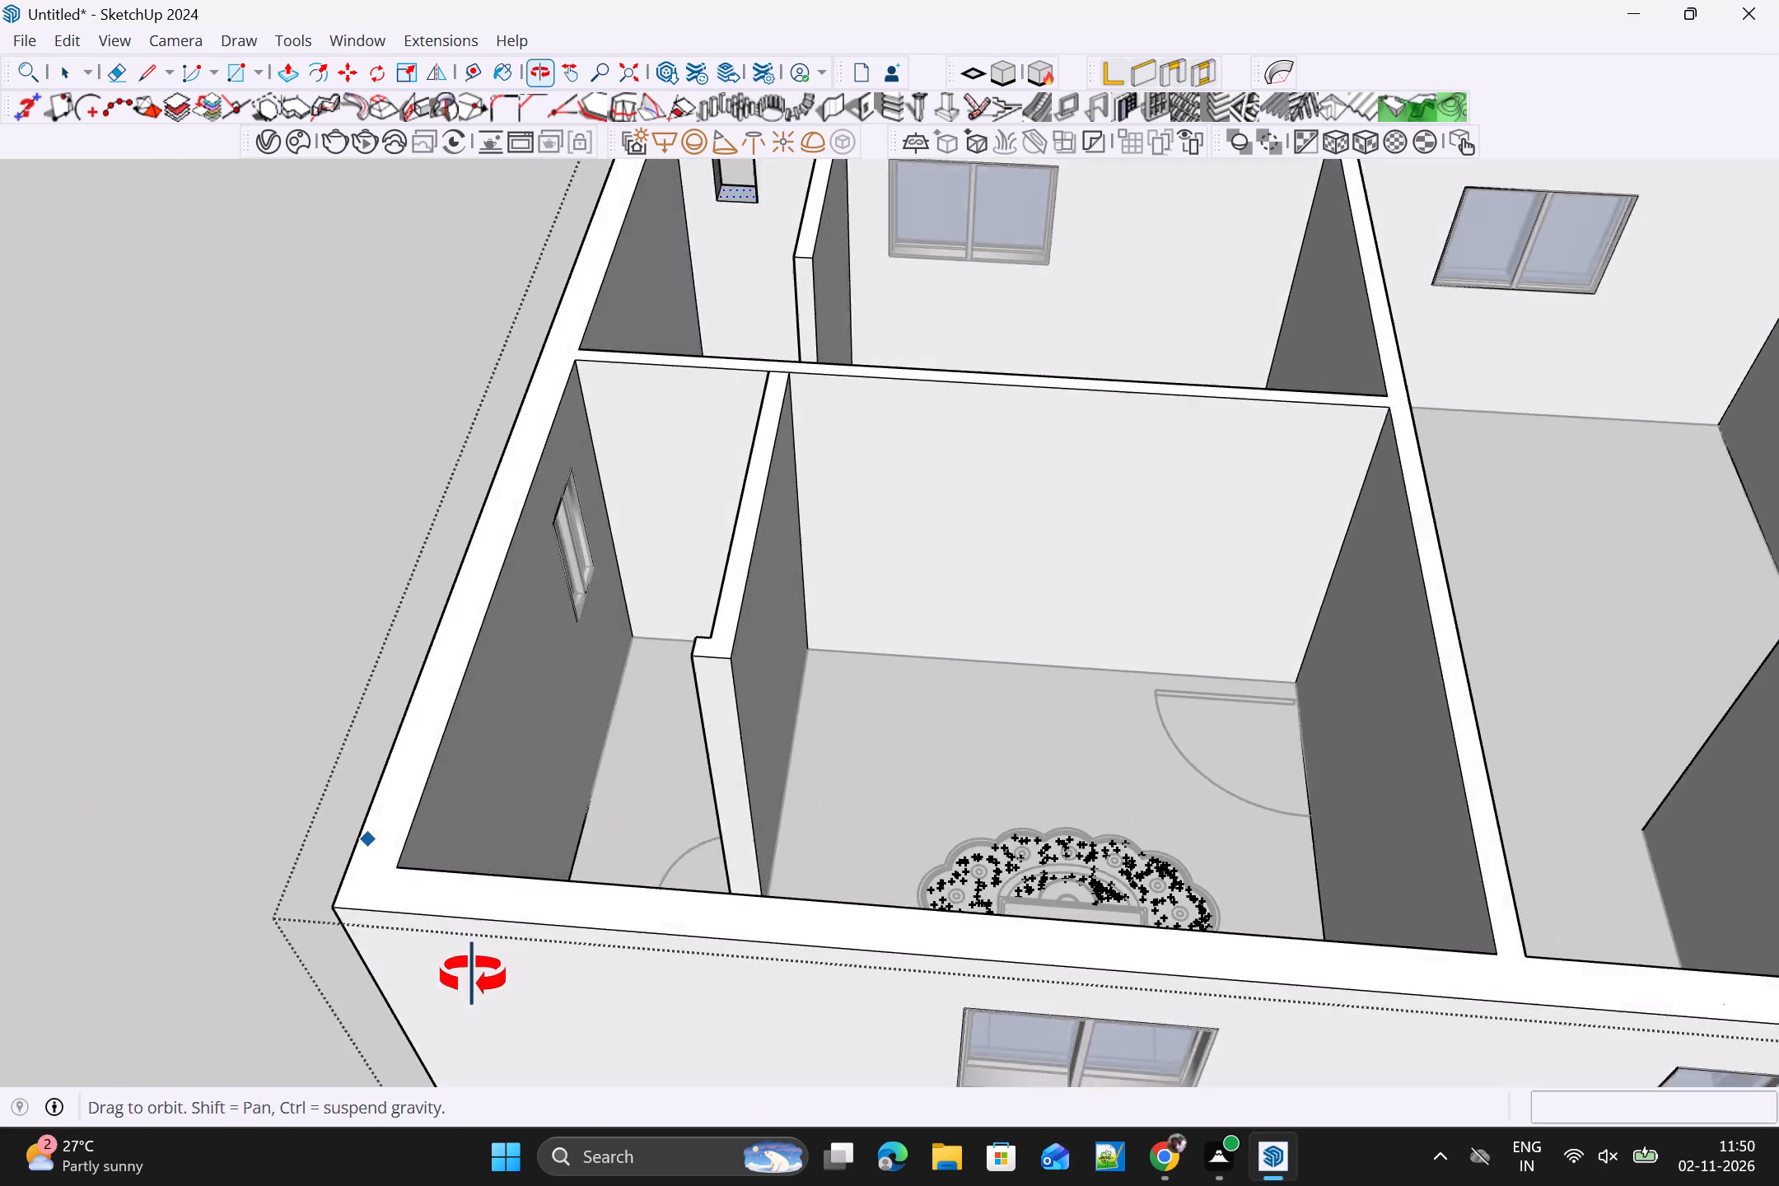
middle_drag(473, 976, 861, 871)
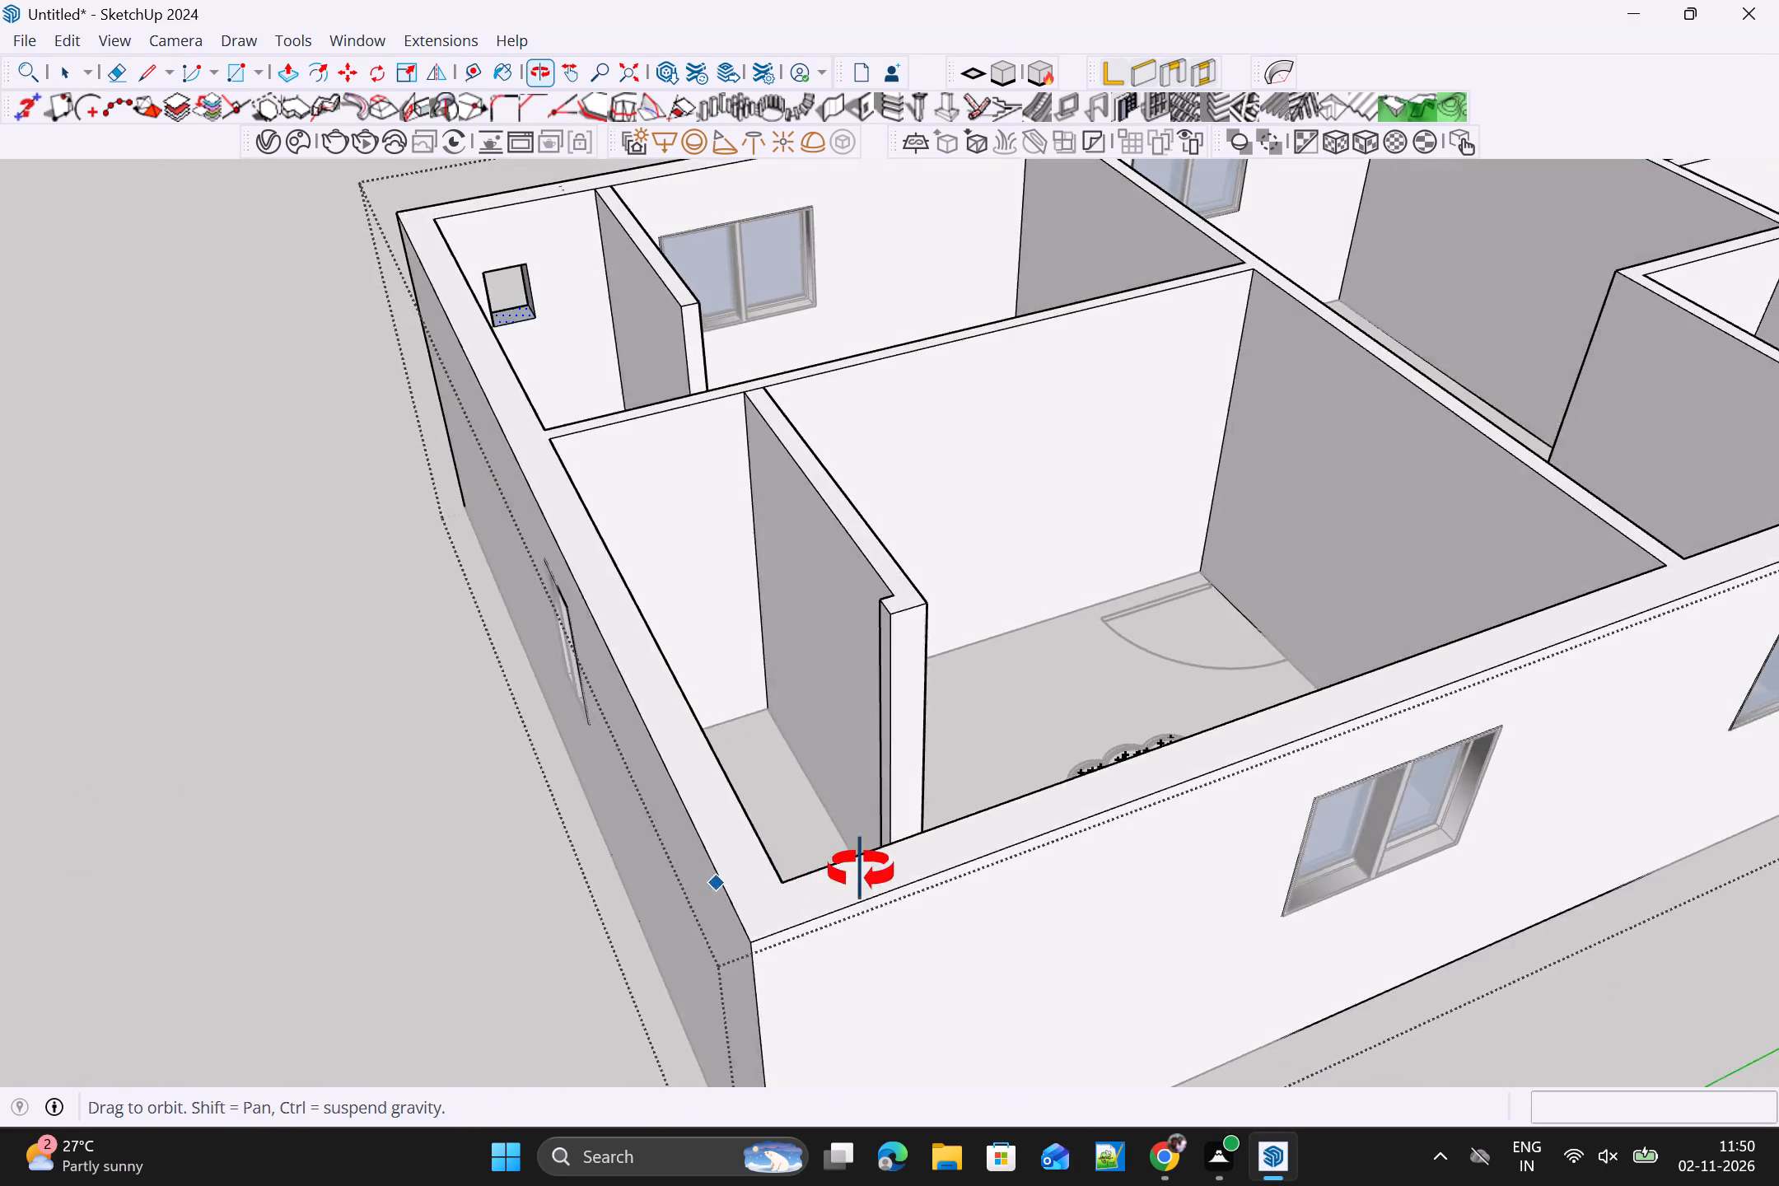
middle_drag(861, 871, 1505, 779)
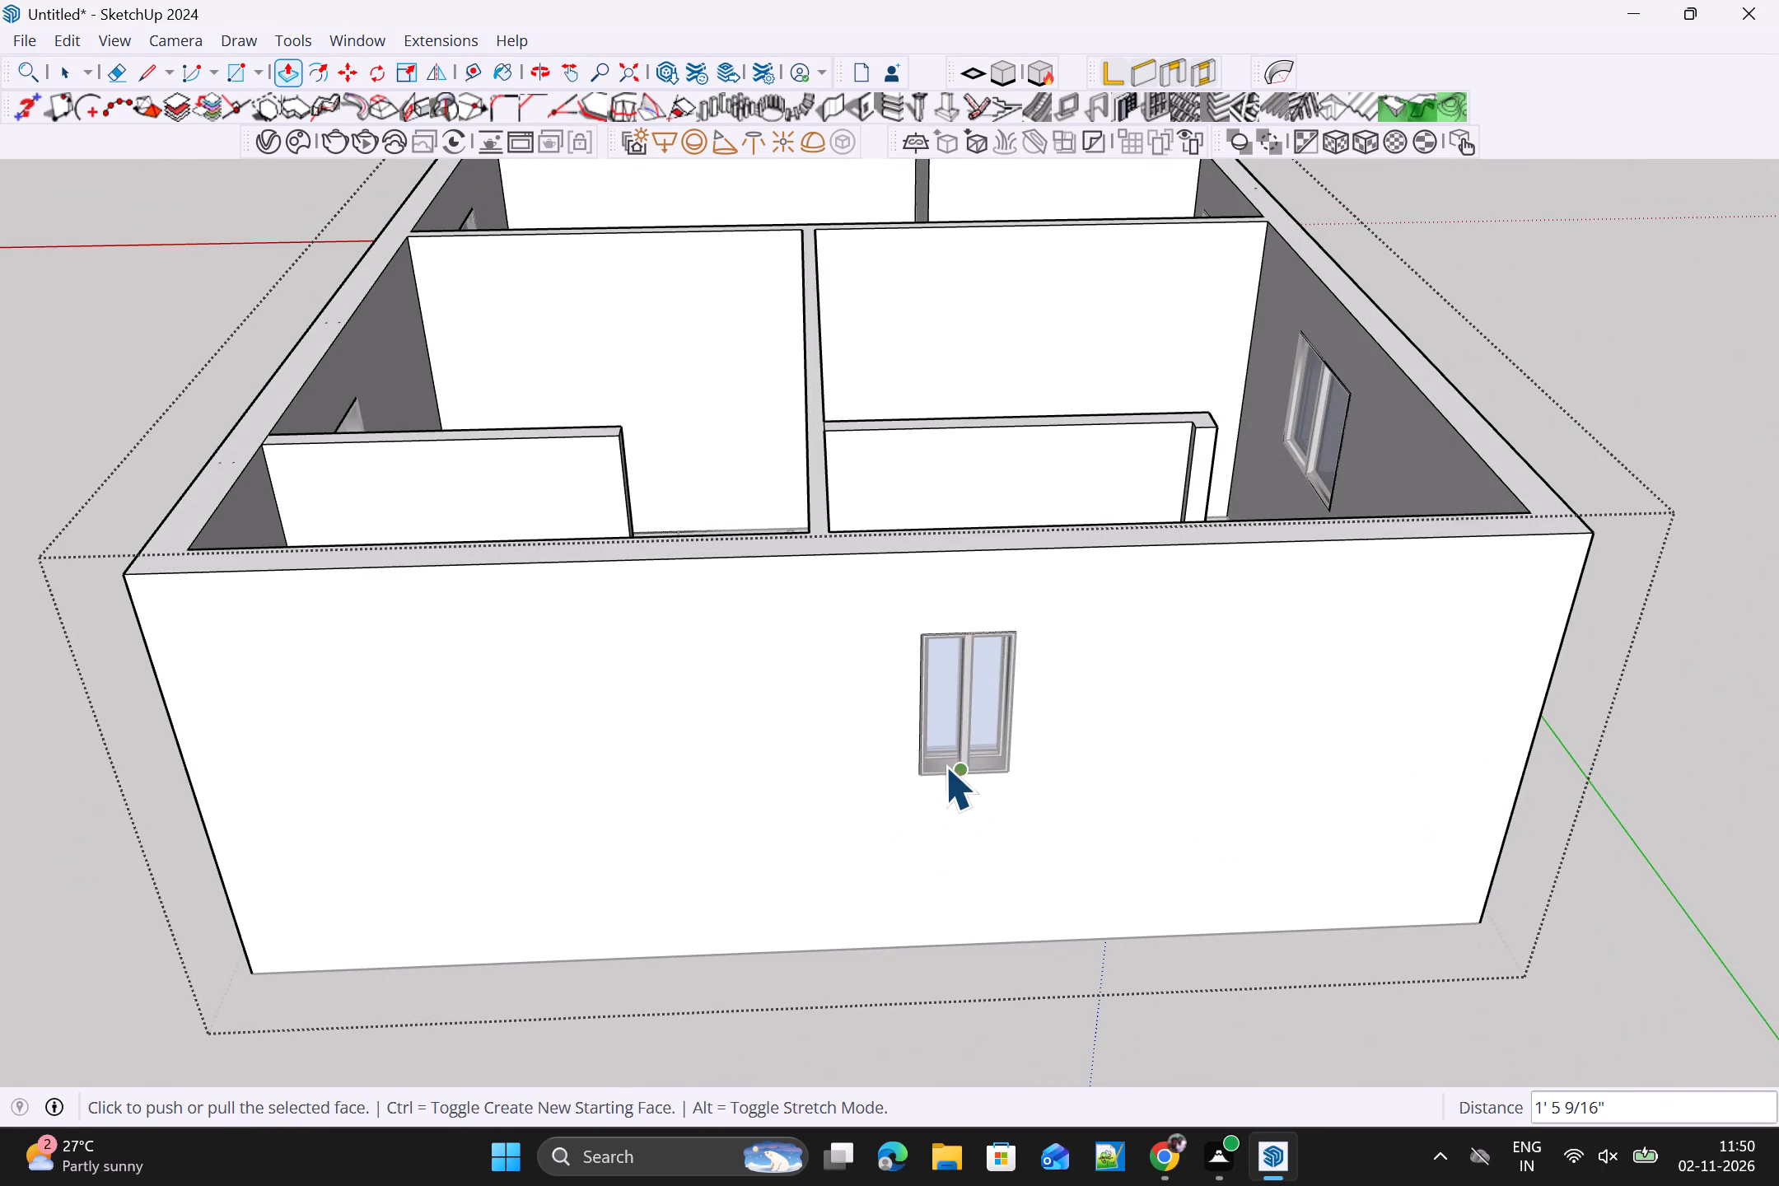
key(space)
click(946, 751)
click(955, 756)
click(771, 727)
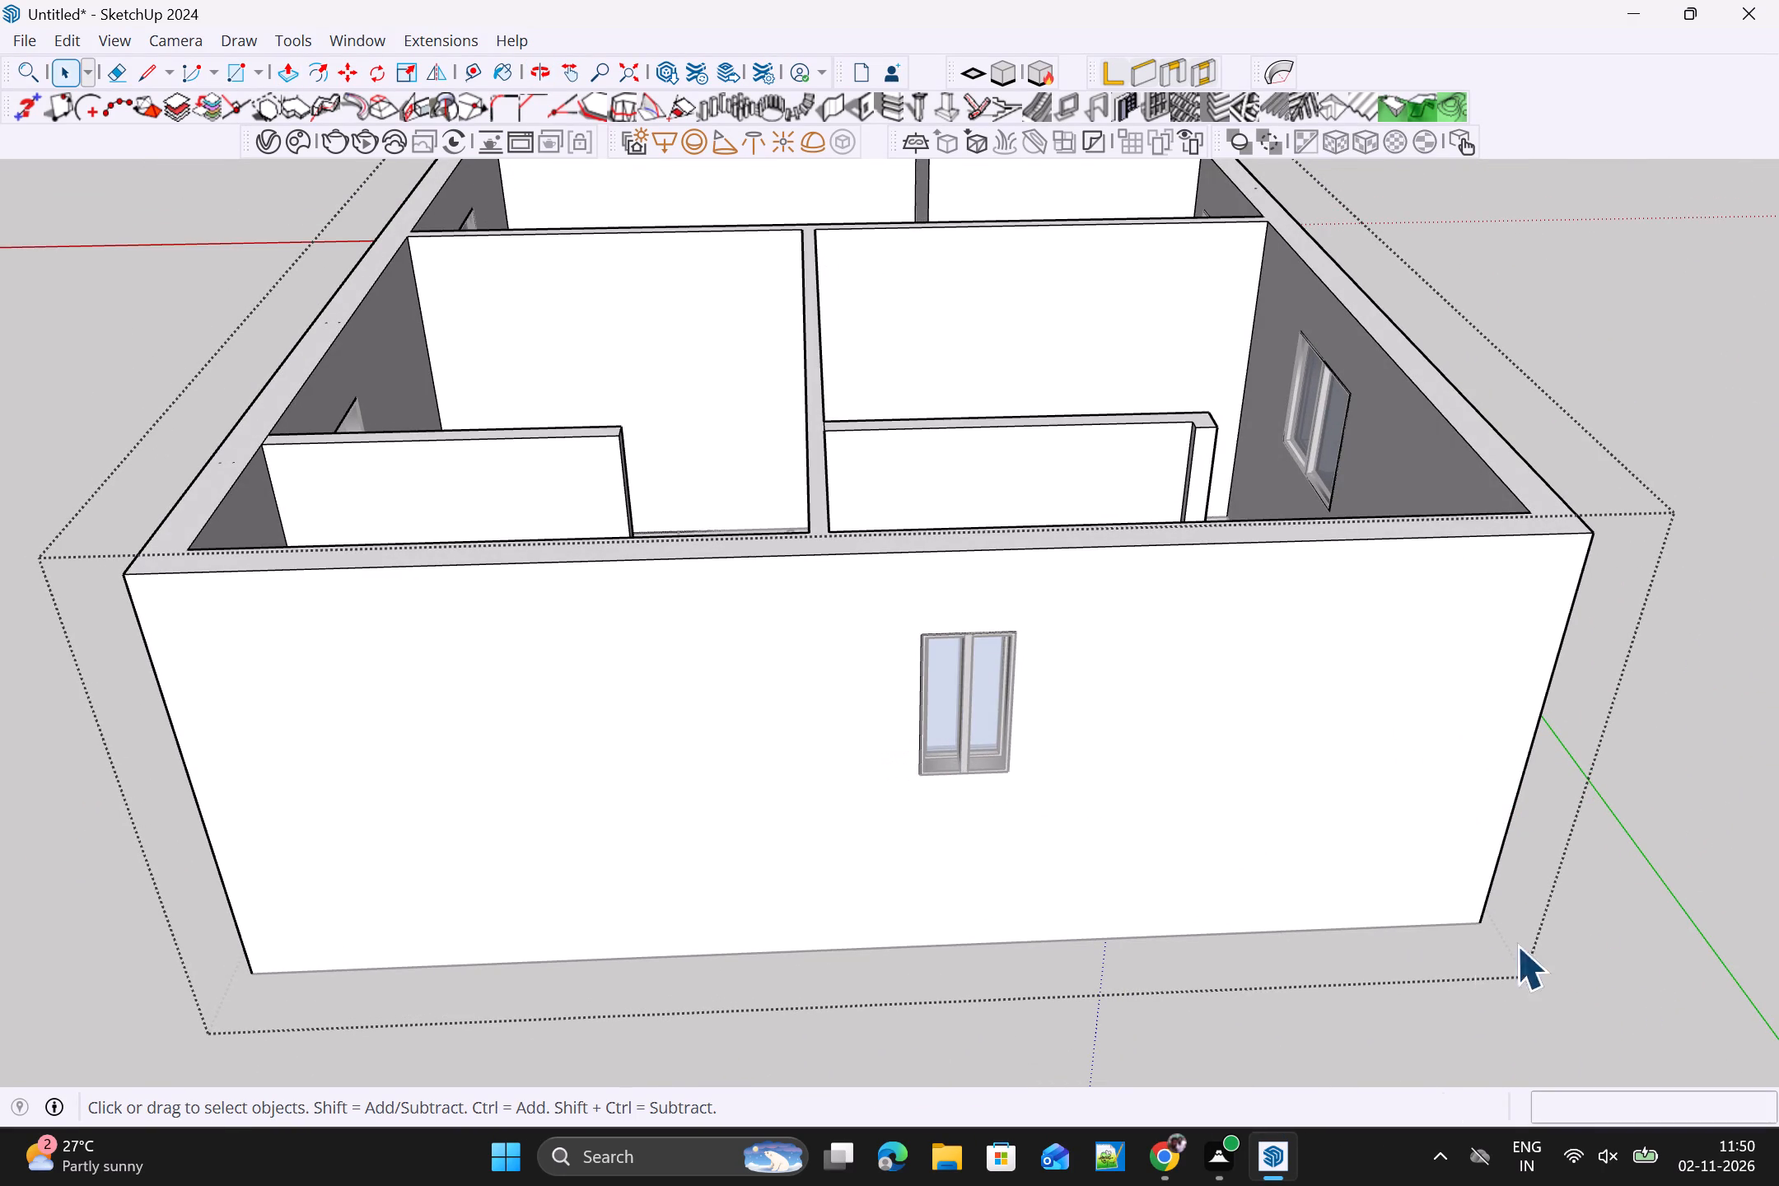
click(1708, 903)
click(901, 726)
click(950, 723)
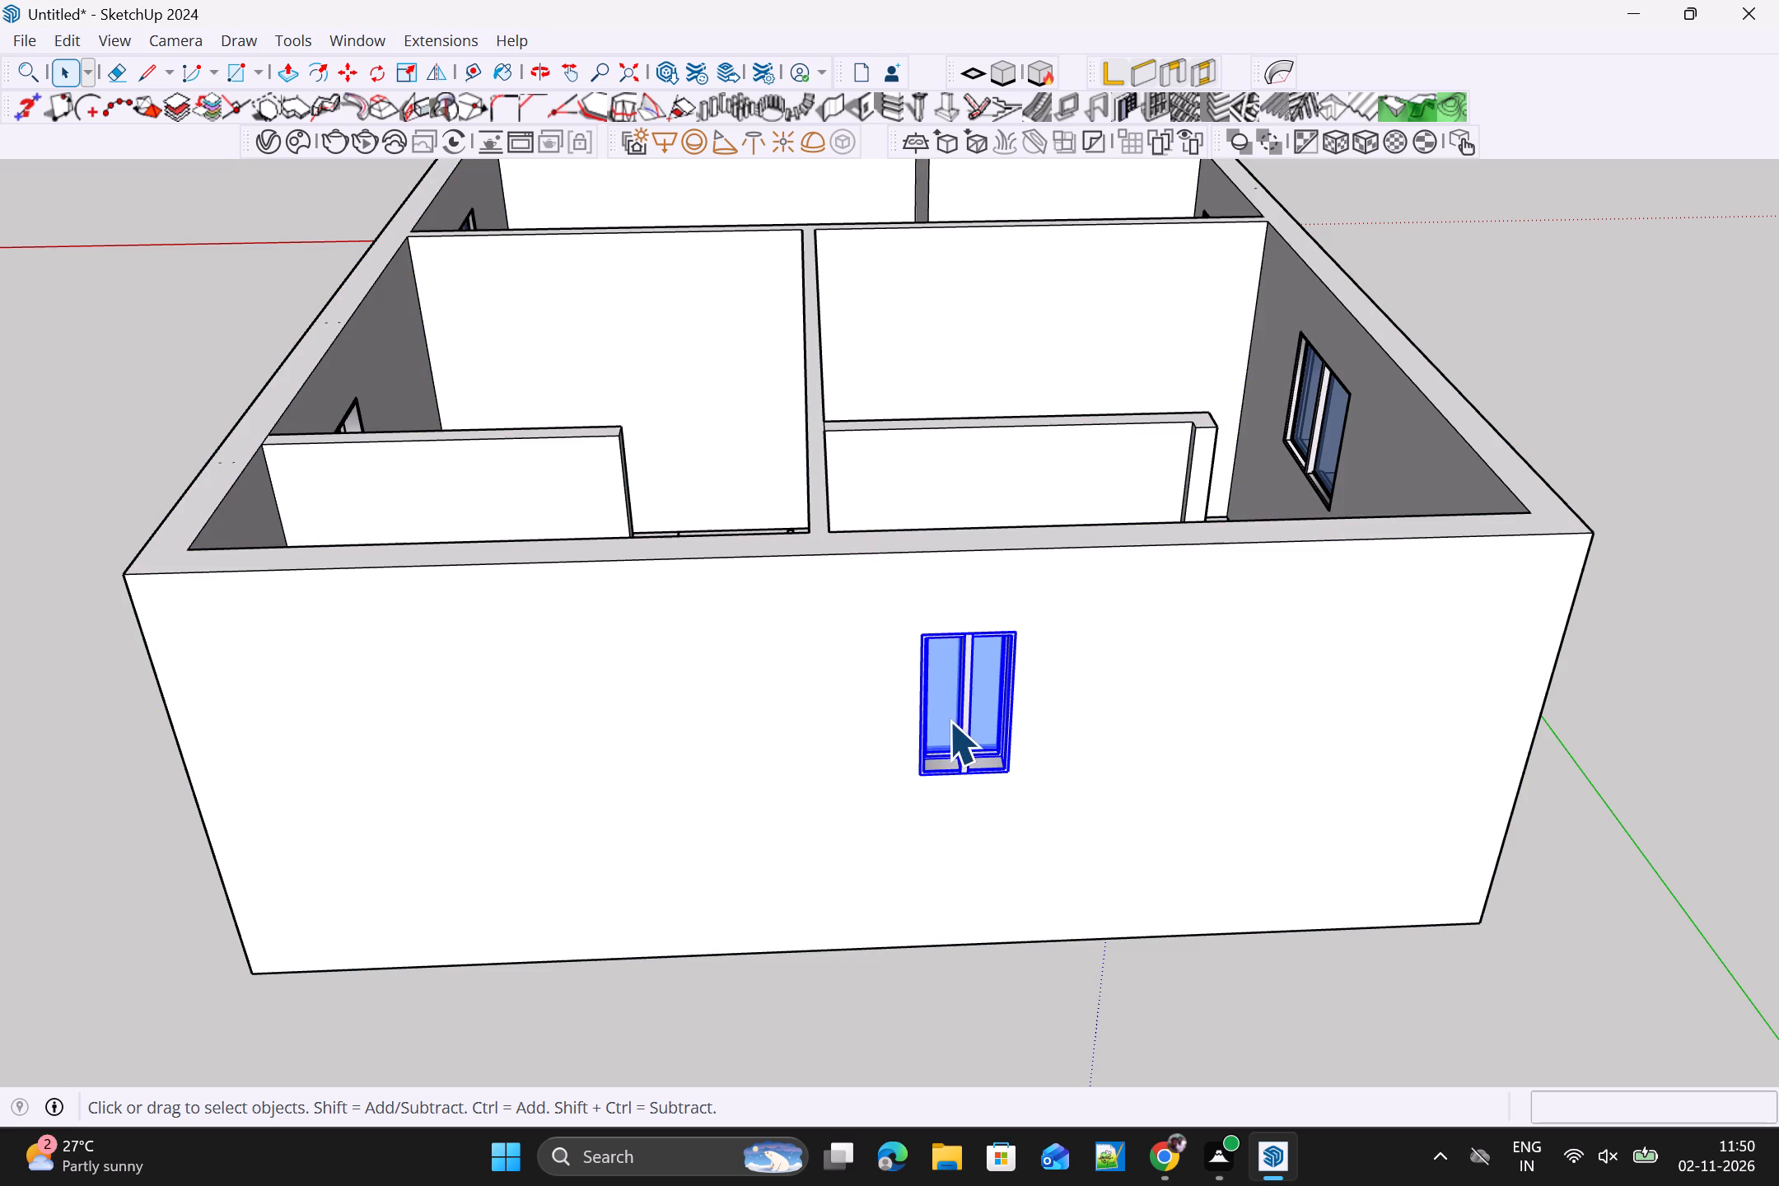
key(Delete)
Reopen the wall group, push/pull the rear wall opening's sill up by about 1' 4 13/16", and close the group.
scroll(966, 765, up, 4)
triple_click(965, 765)
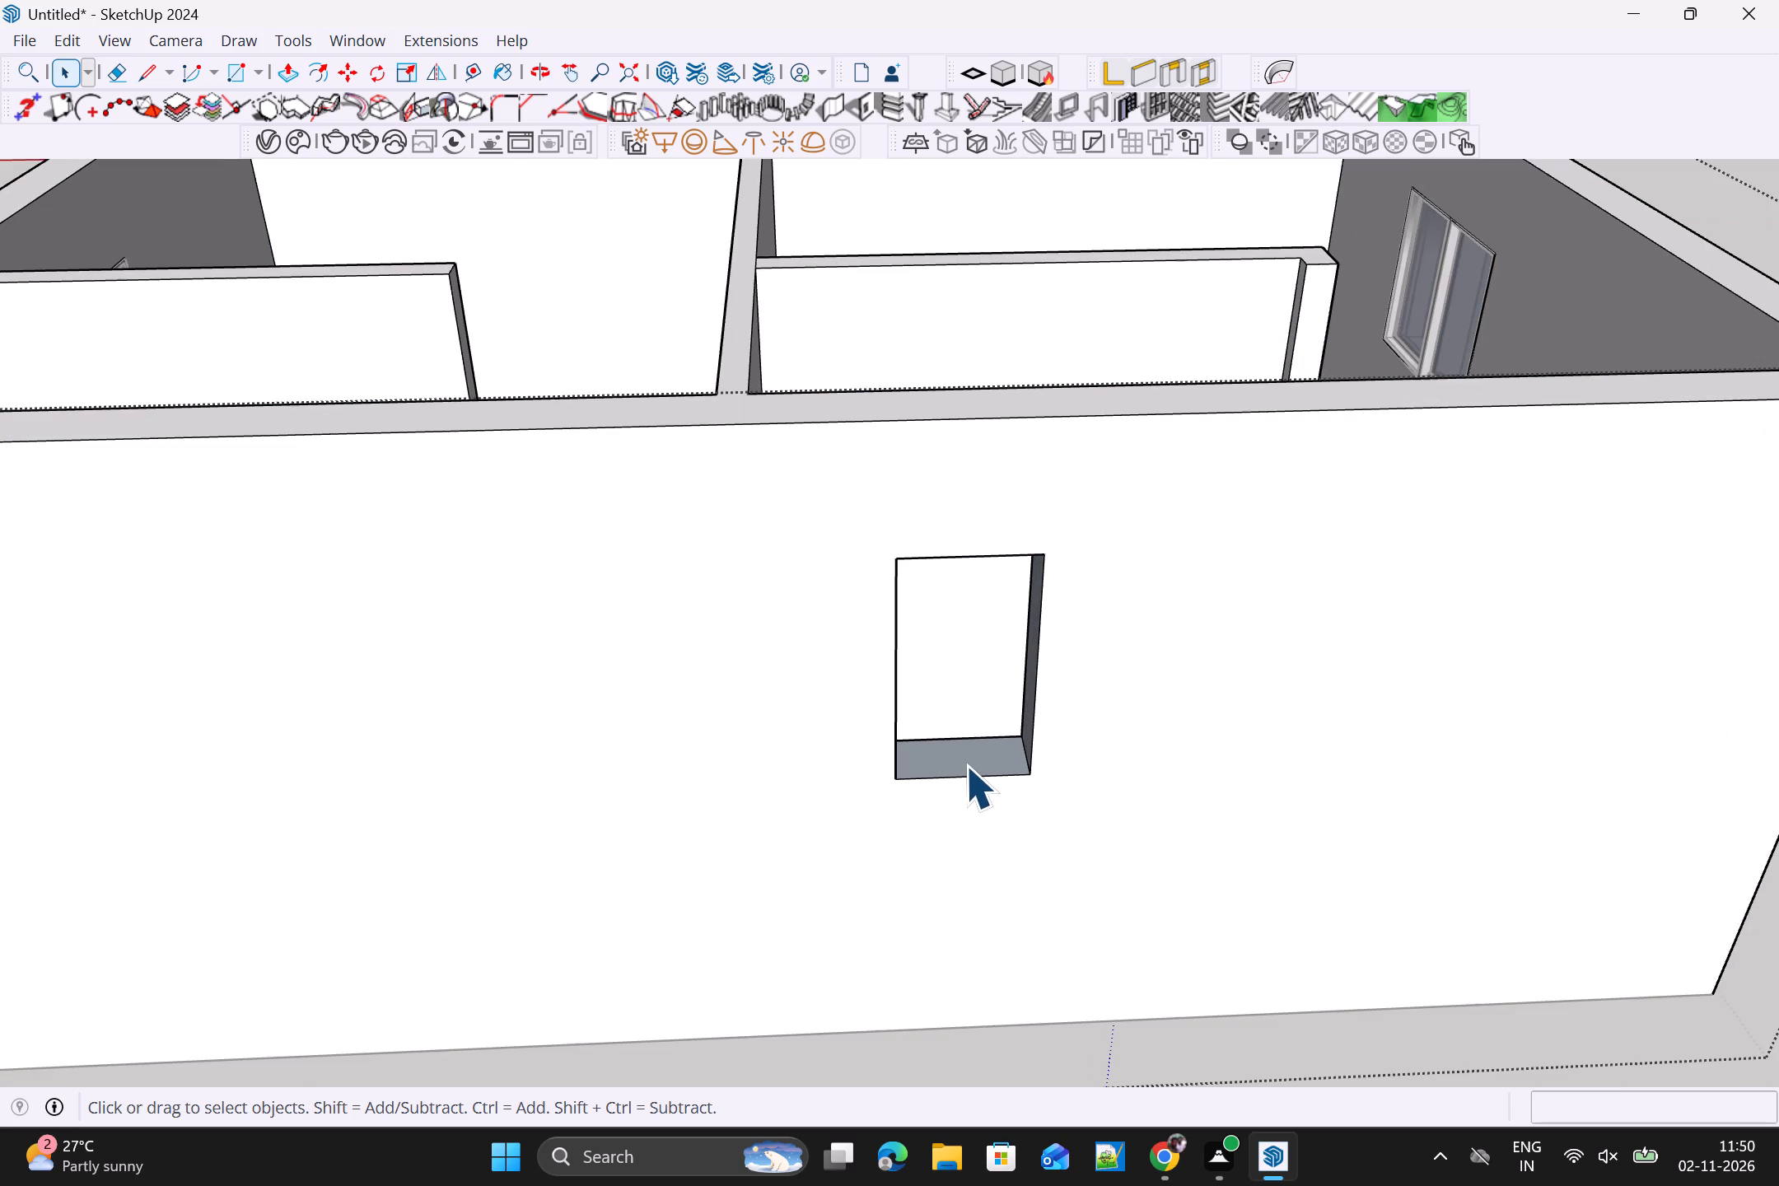
click(969, 762)
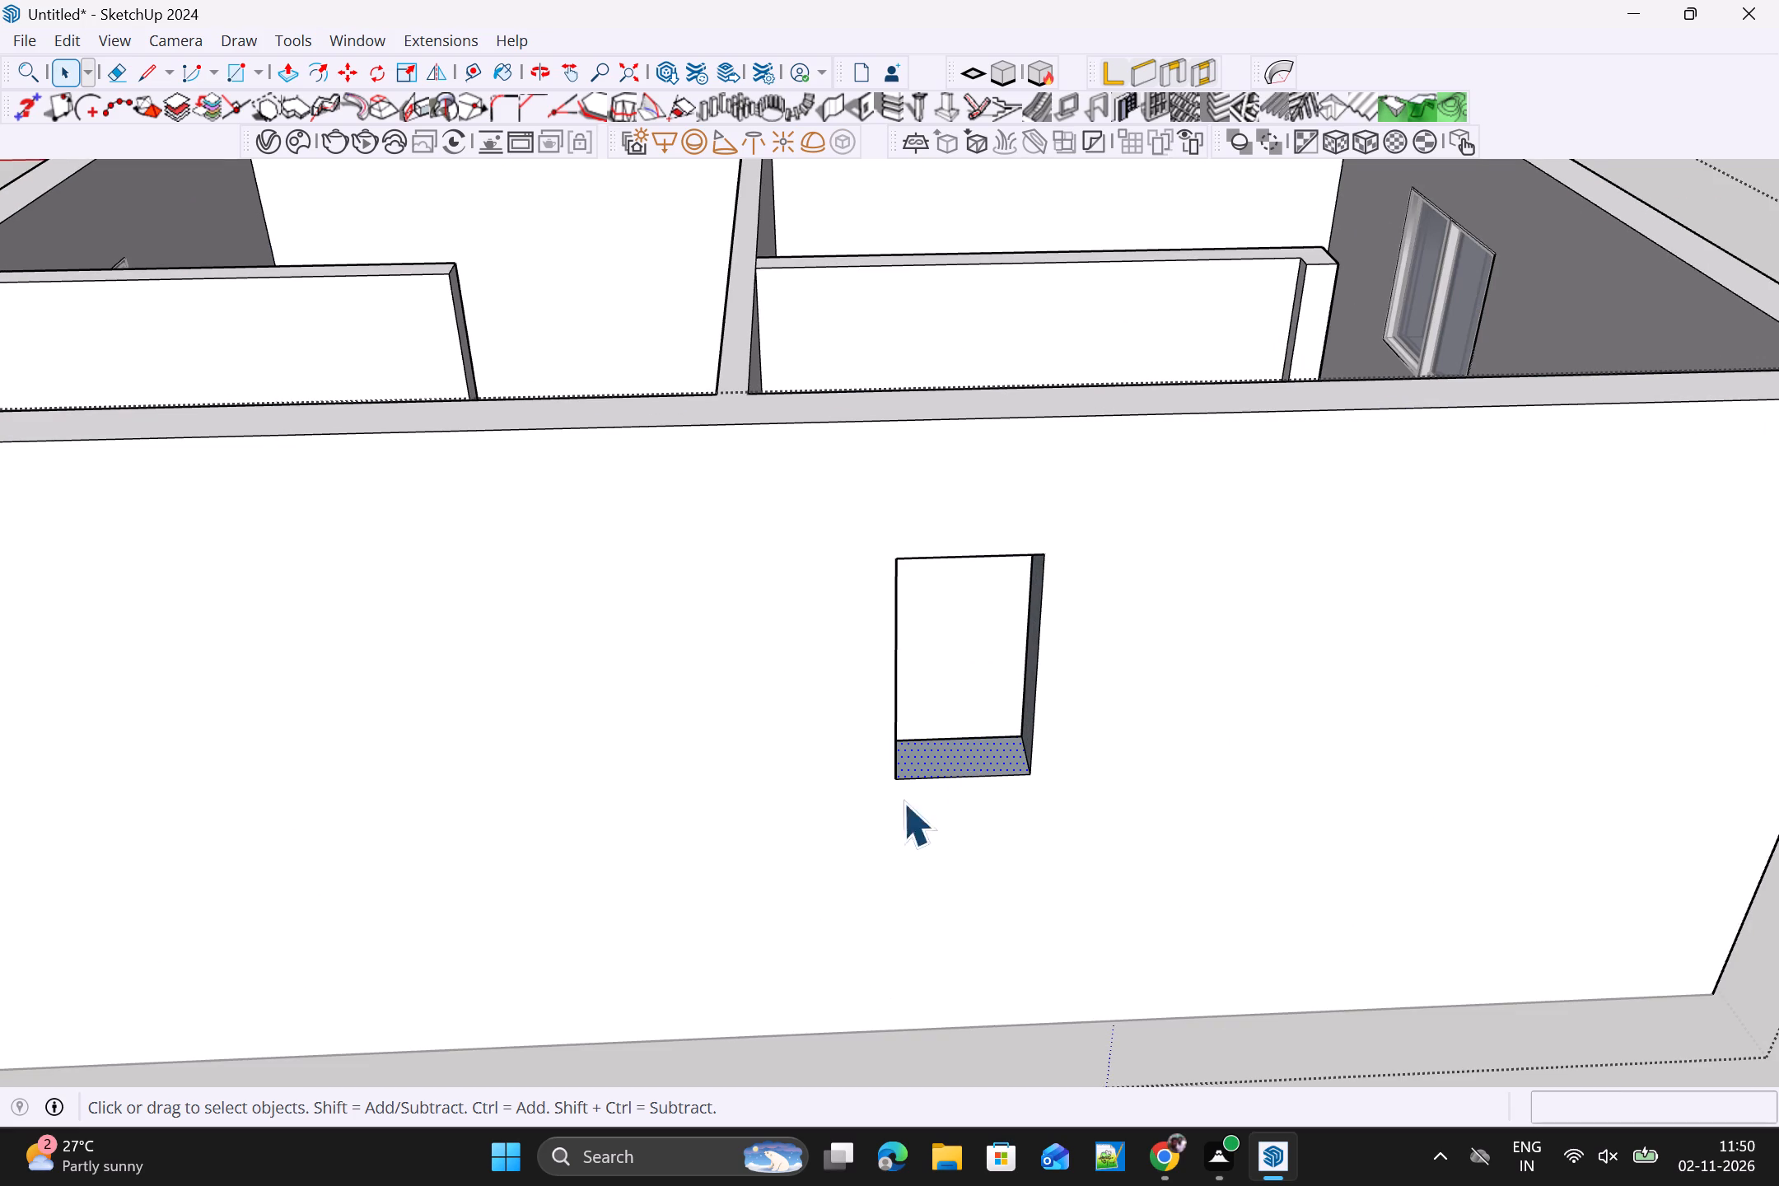
triple_click(854, 820)
click(941, 778)
click(941, 773)
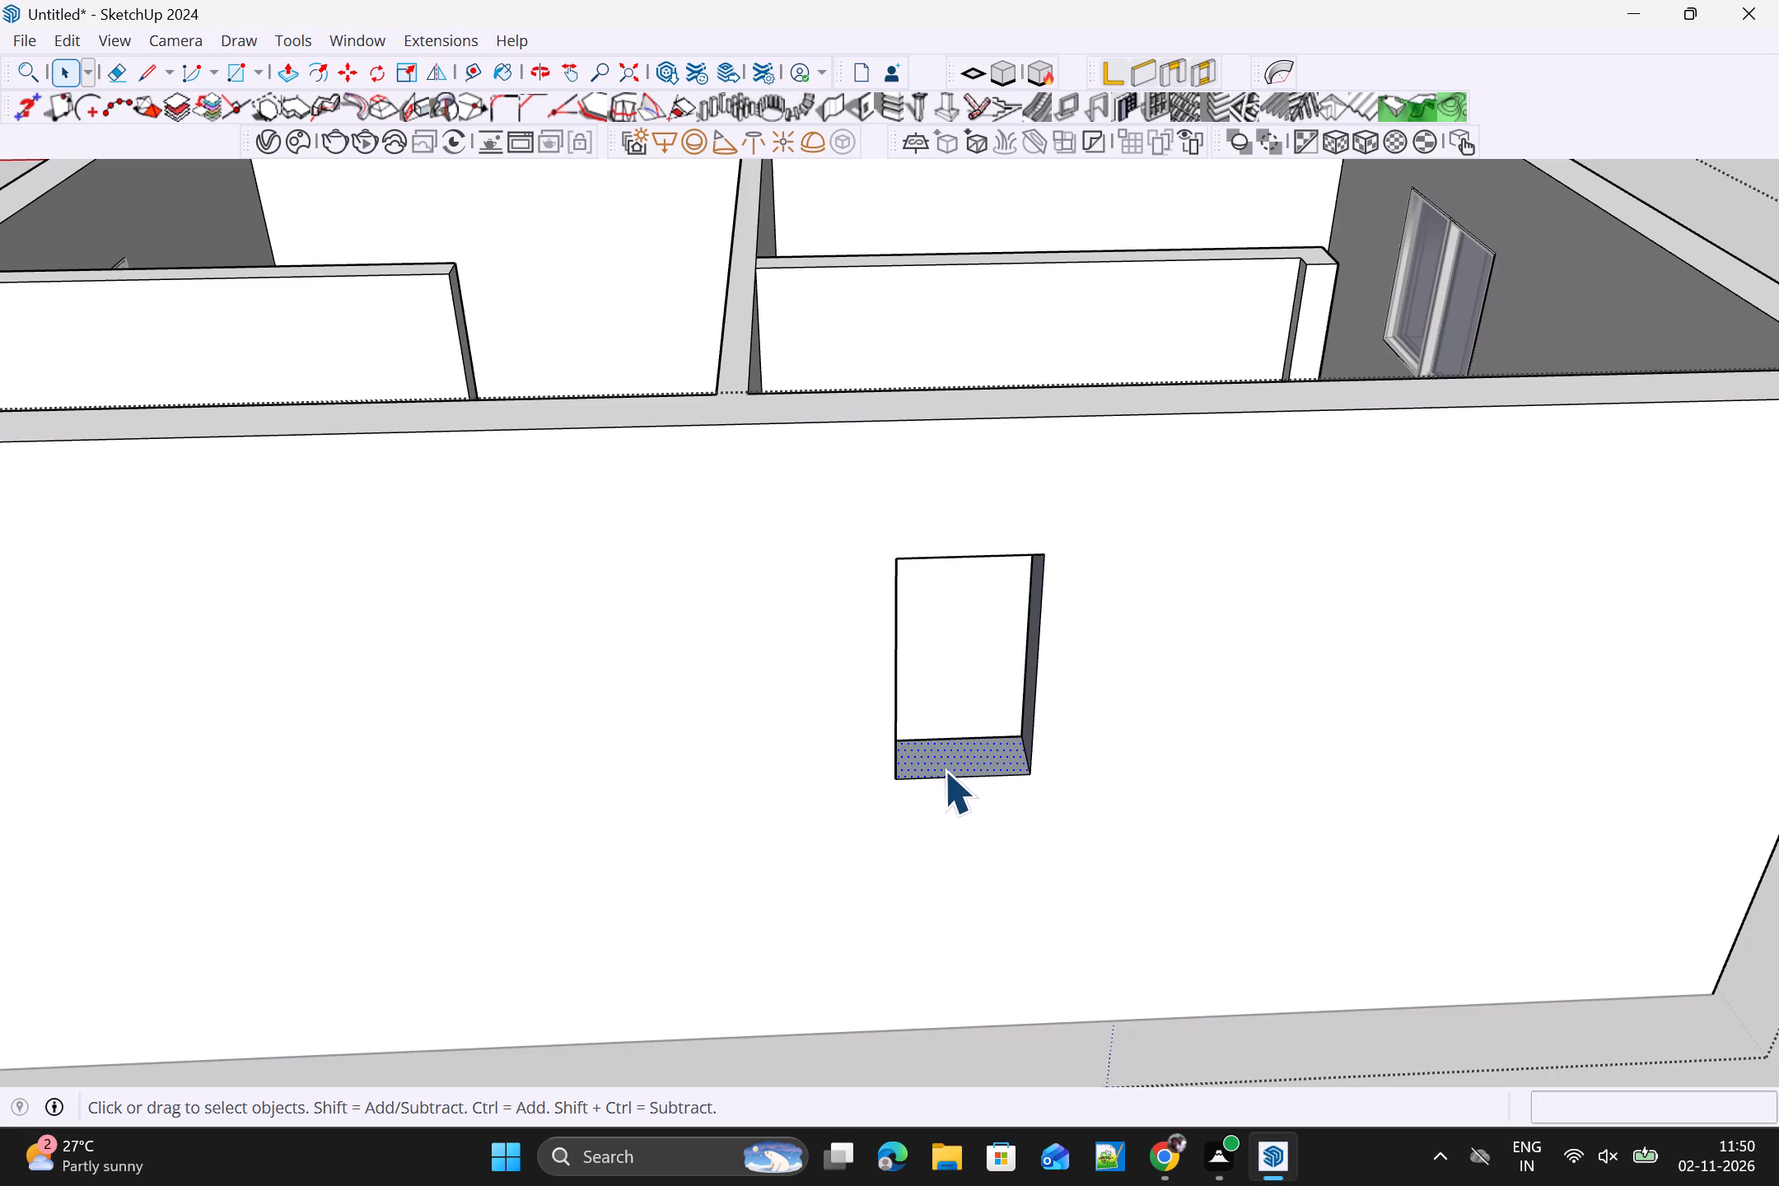
key(p)
click(945, 751)
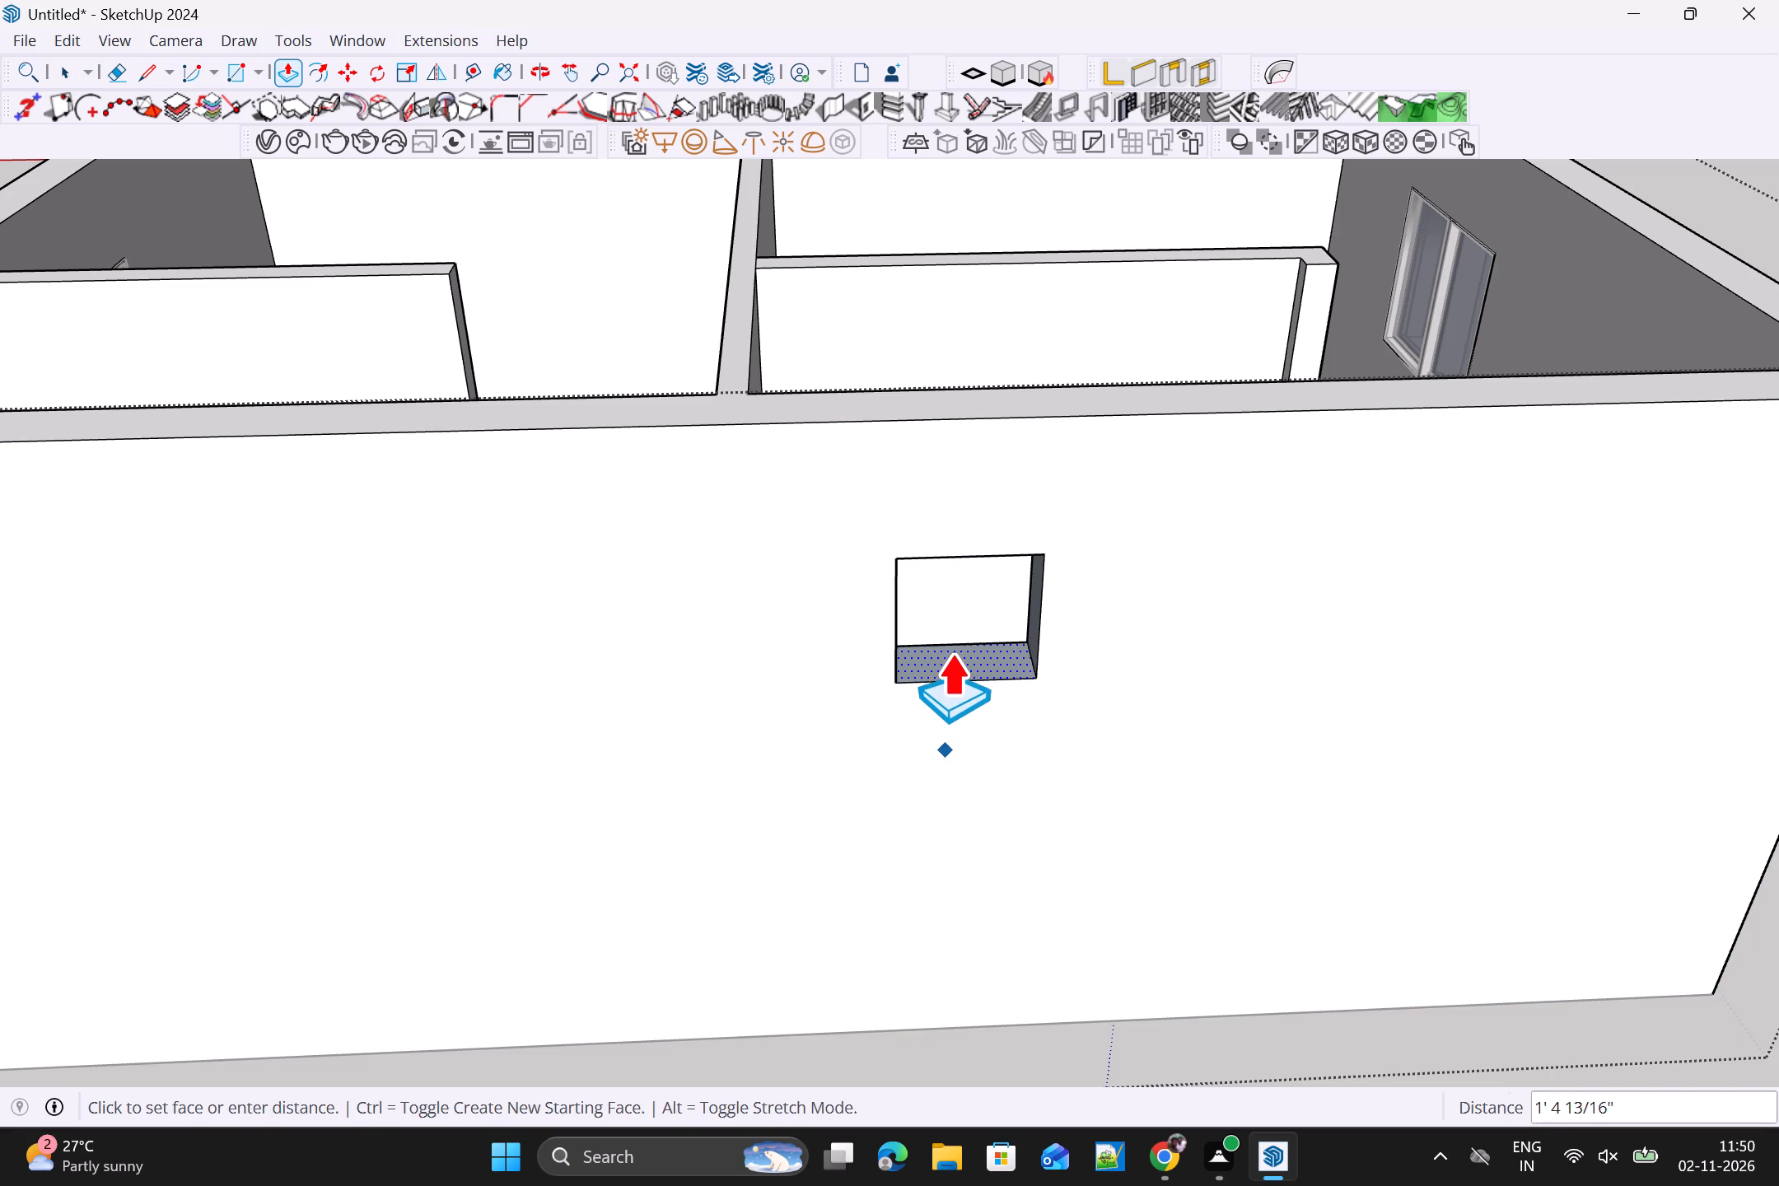
click(954, 654)
key(space)
click(797, 734)
scroll(849, 761, down, 4)
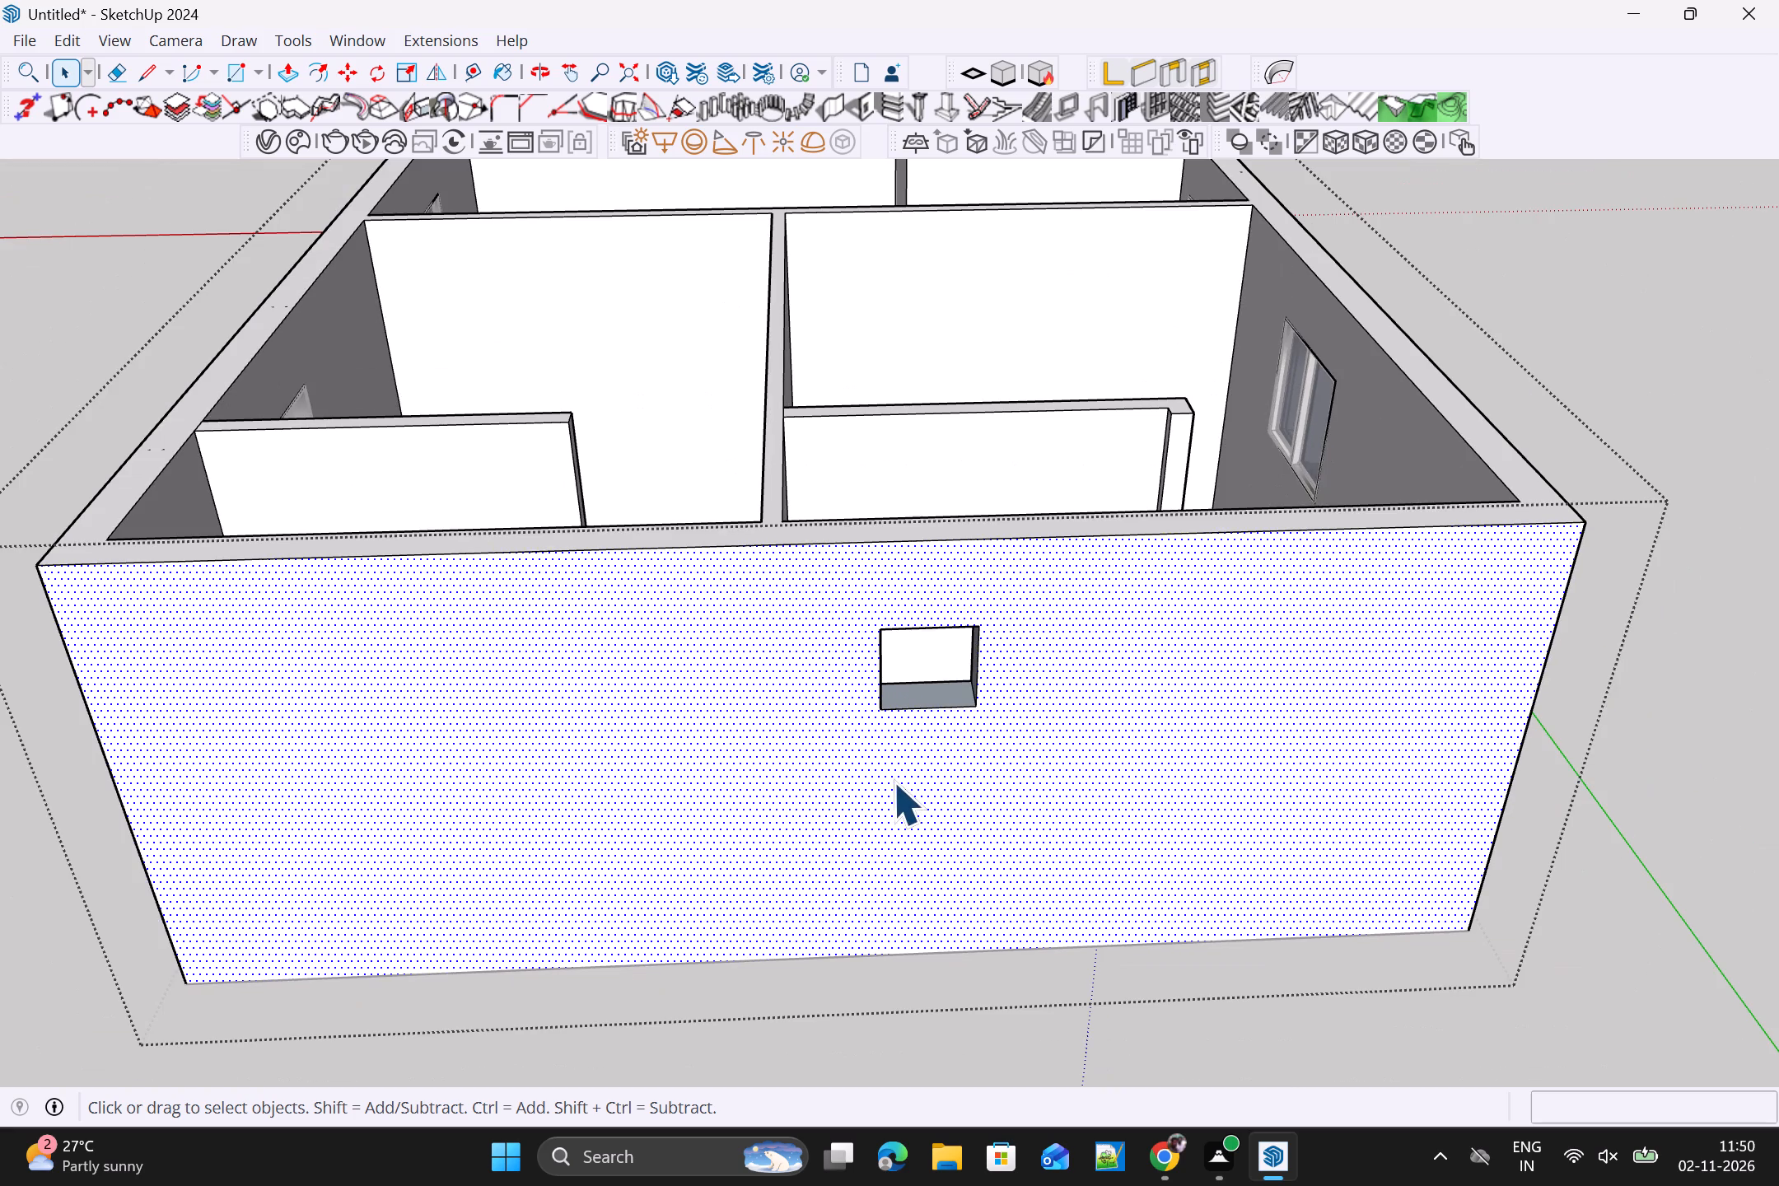
click(1627, 865)
Draw a rectangle corner to corner over the shortened opening in the rear wall.
key(r)
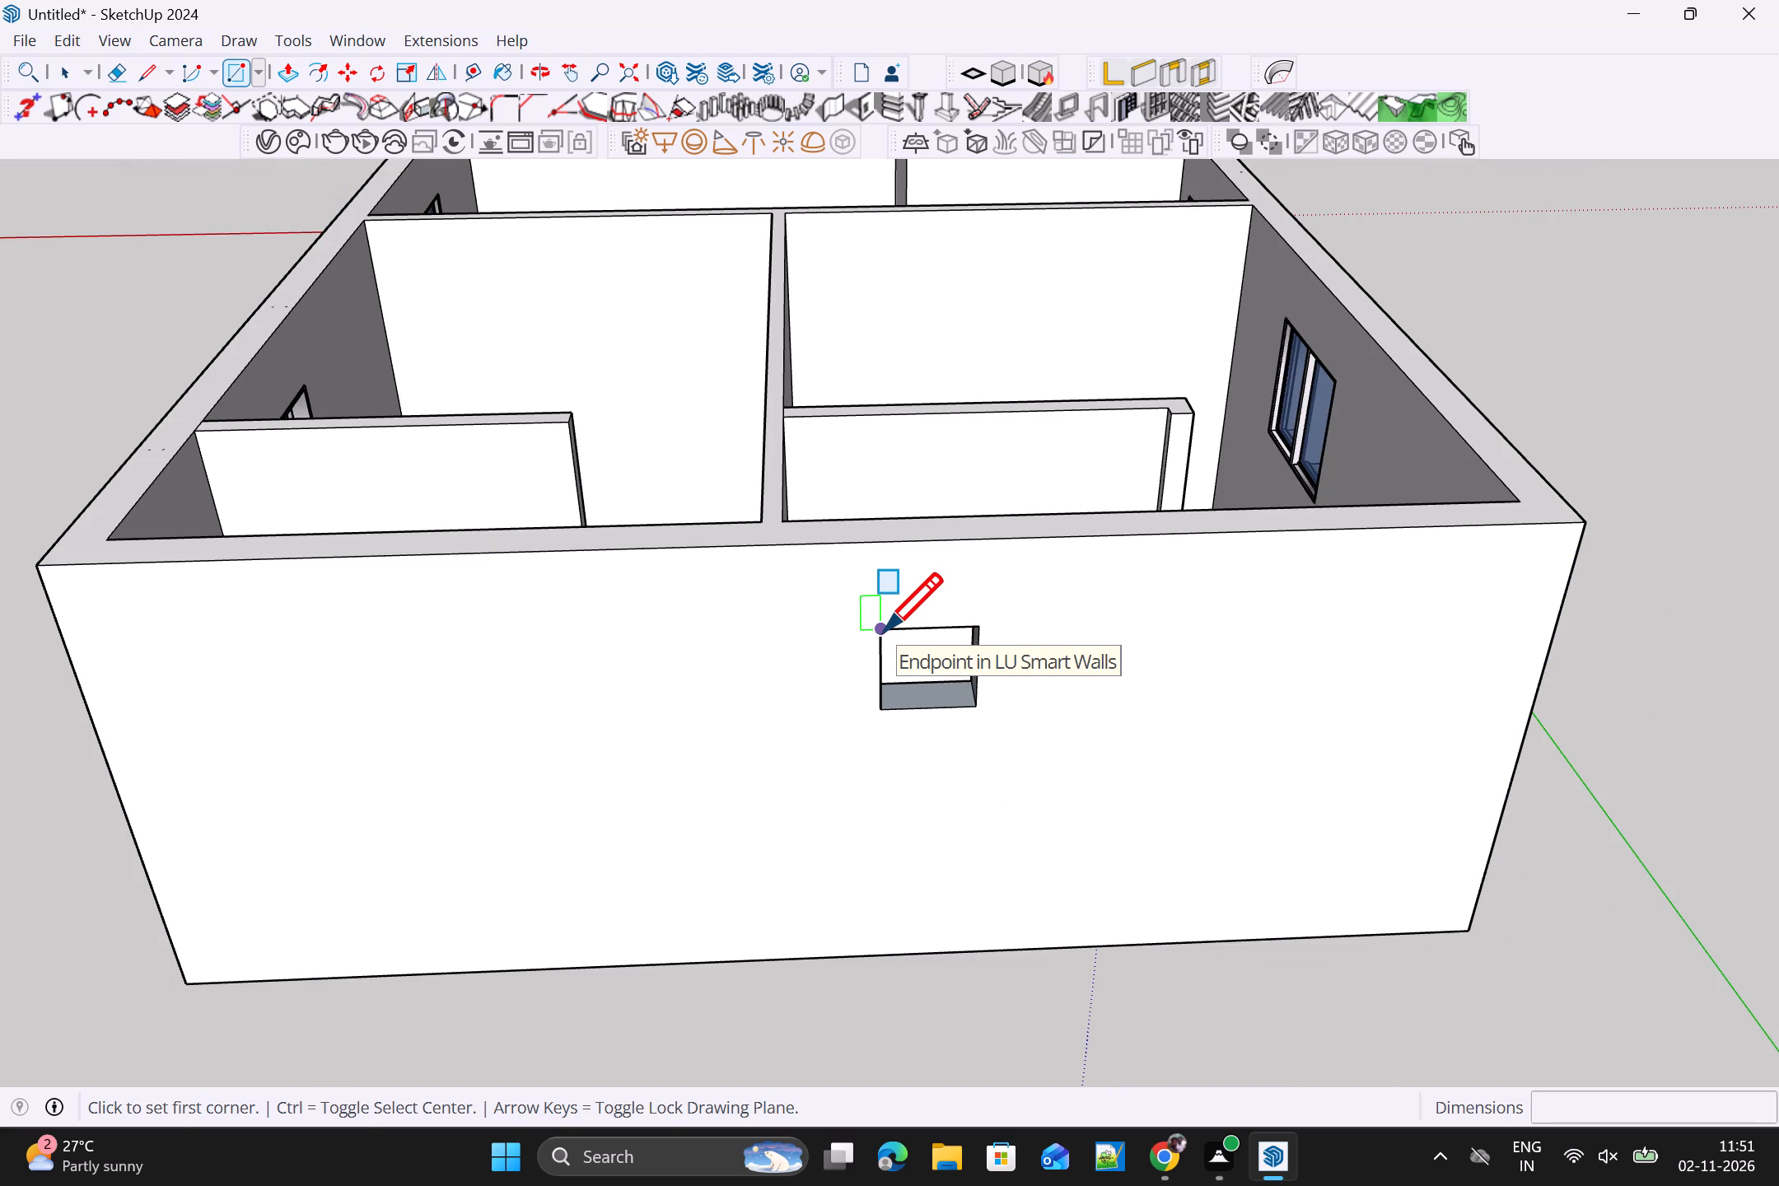
click(884, 632)
click(979, 709)
Draw a matching rectangle over the small opening near the rear corner of the side wall.
scroll(975, 712, down, 4)
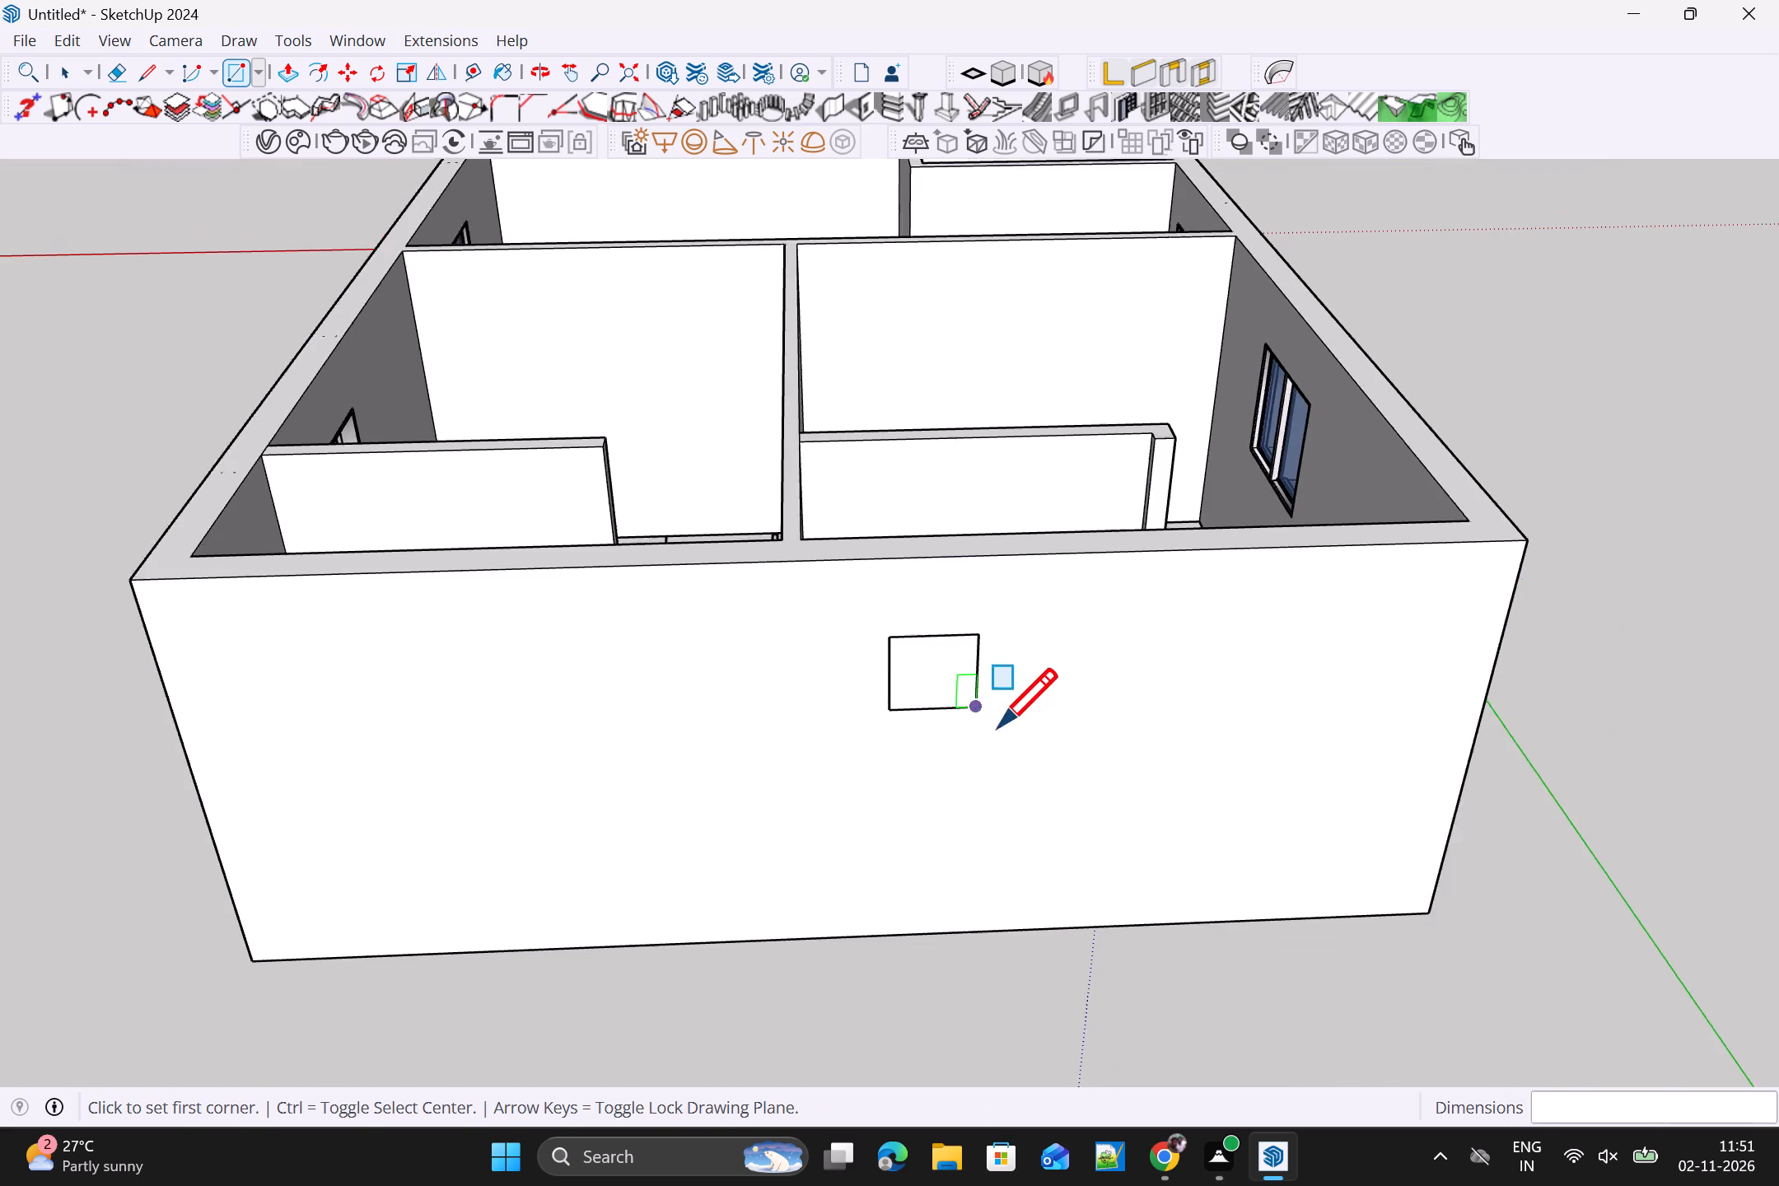
scroll(998, 727, down, 1)
middle_drag(354, 782, 1207, 815)
scroll(1616, 625, up, 4)
scroll(1341, 662, up, 1)
middle_drag(1341, 662, 1313, 559)
middle_drag(1310, 553, 1305, 539)
click(1193, 480)
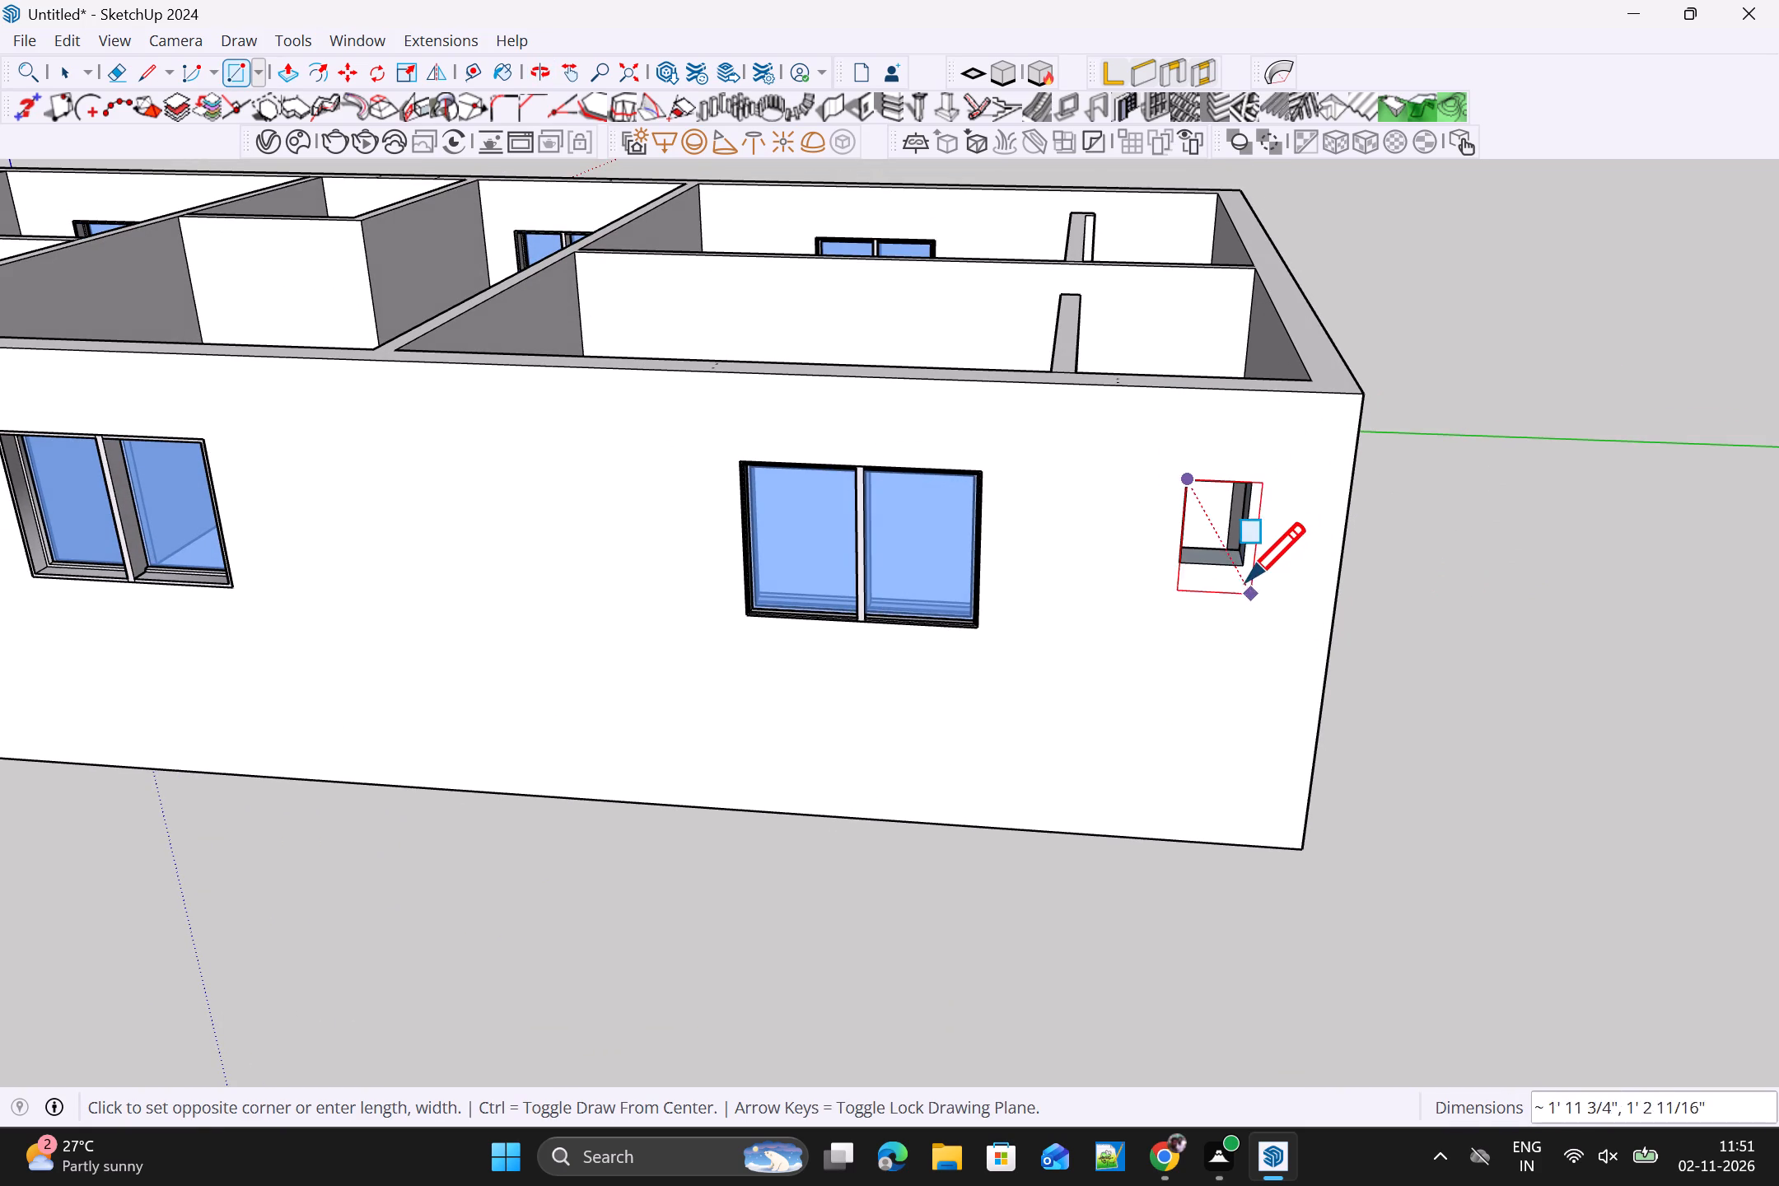
click(1247, 566)
key(space)
Create horizontal louvres of type 4 on the rectangle in the side wall's small opening.
middle_drag(1446, 605, 1088, 626)
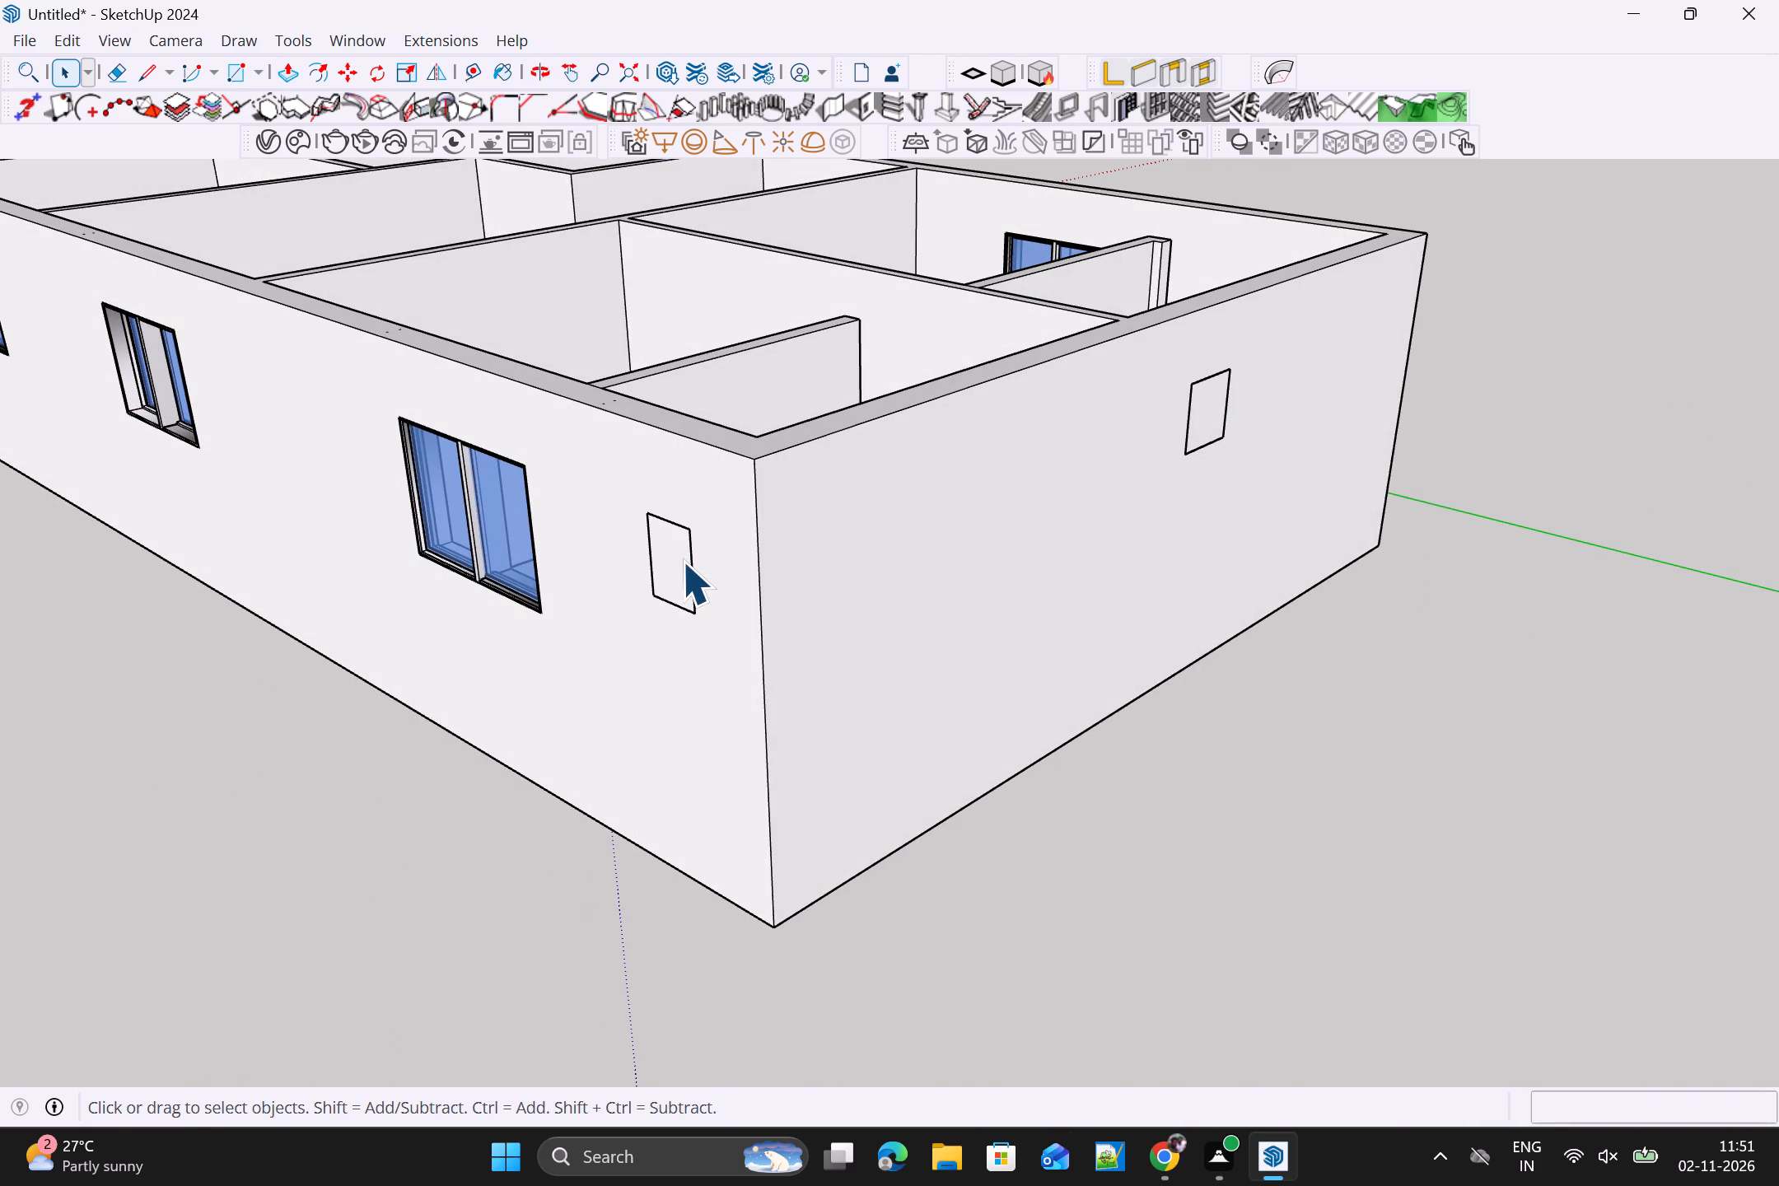
click(682, 561)
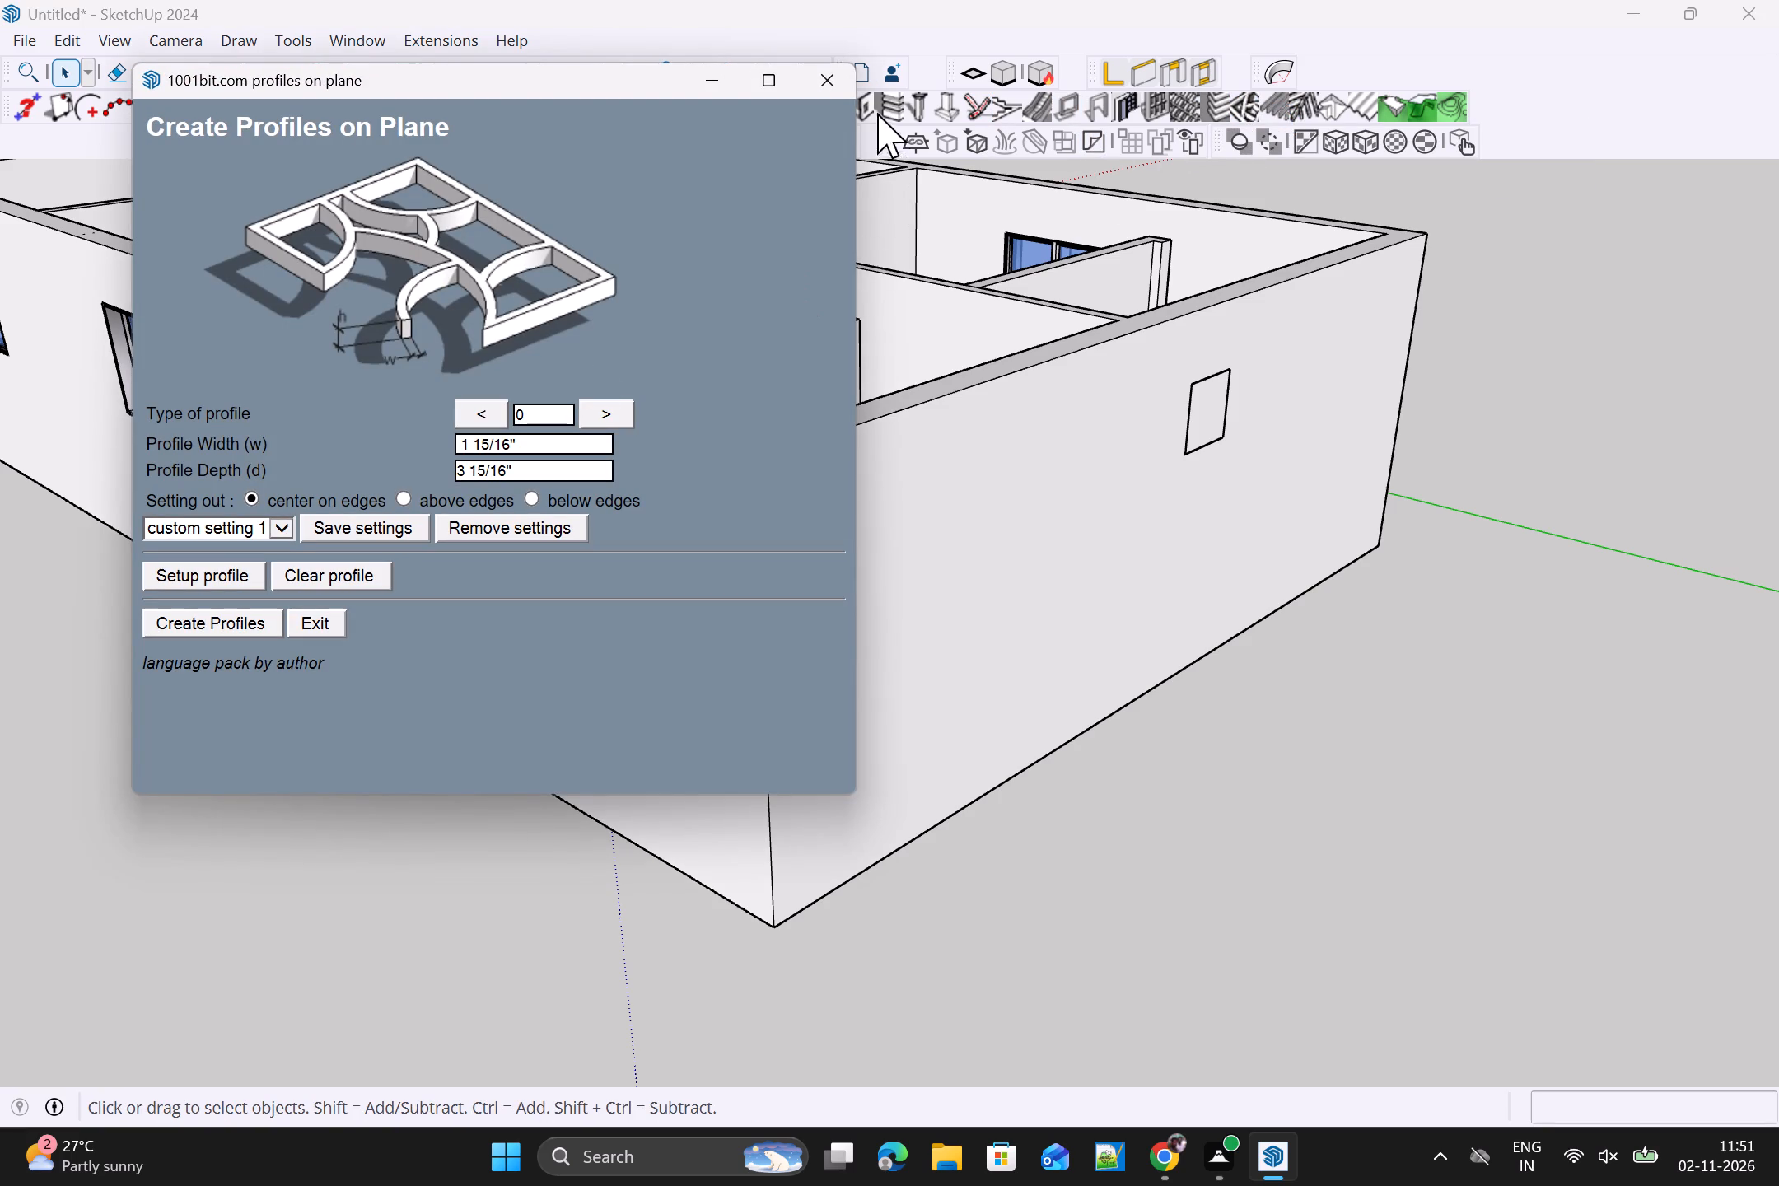
click(843, 87)
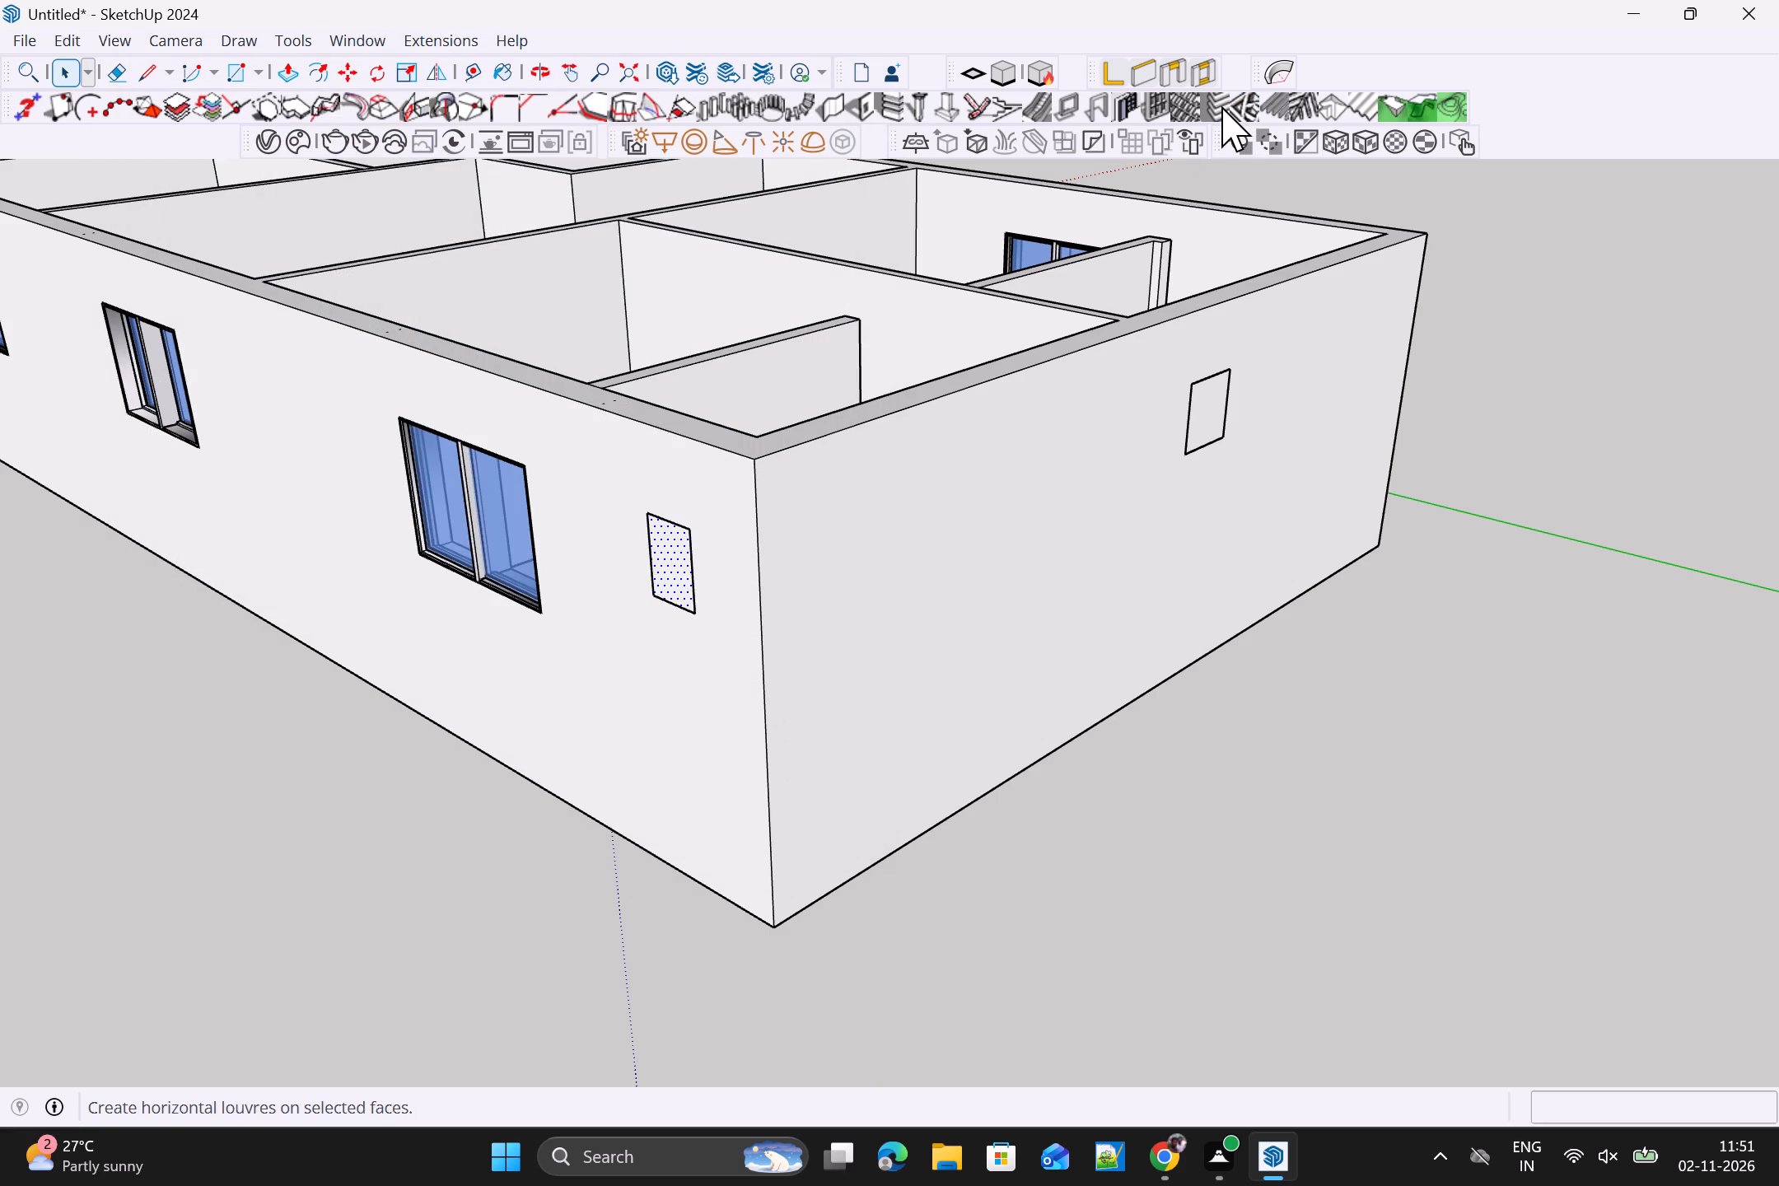
click(1221, 106)
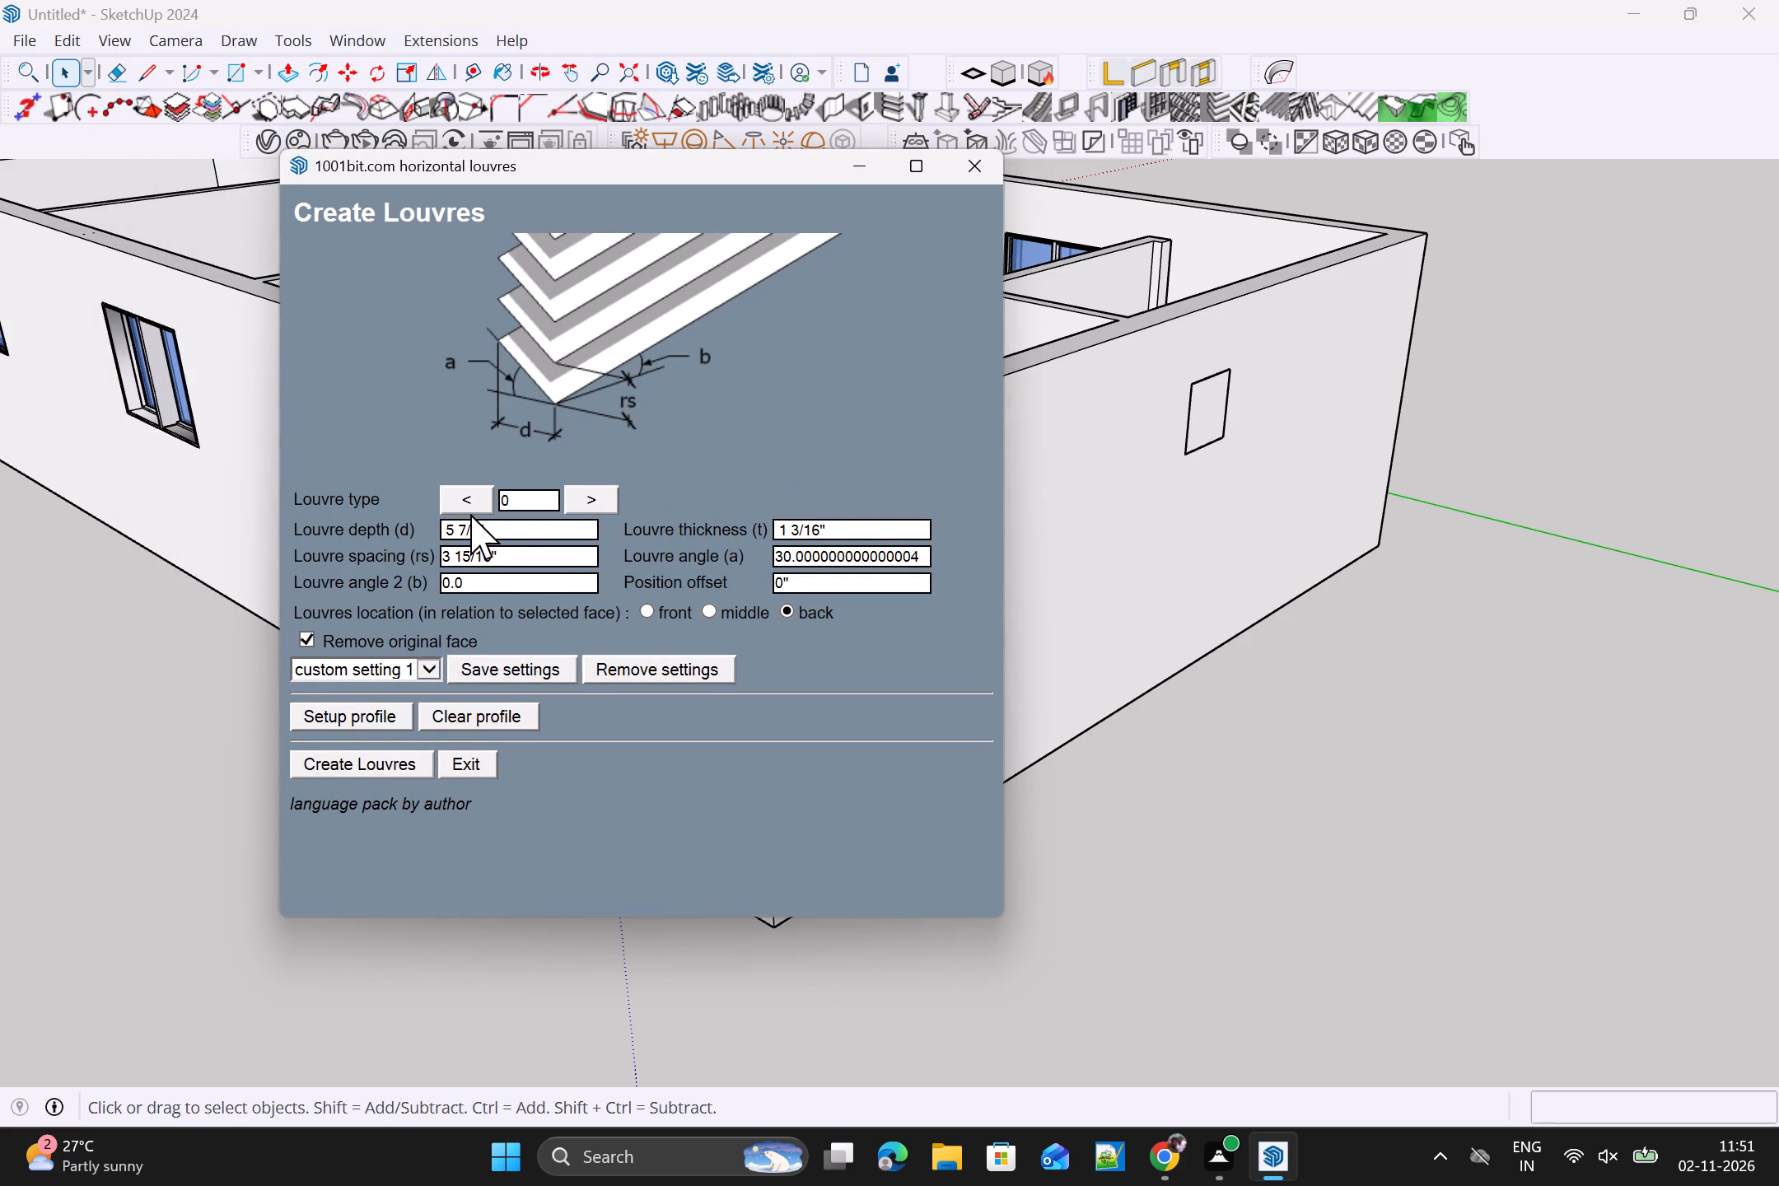
click(469, 508)
click(467, 501)
click(467, 501)
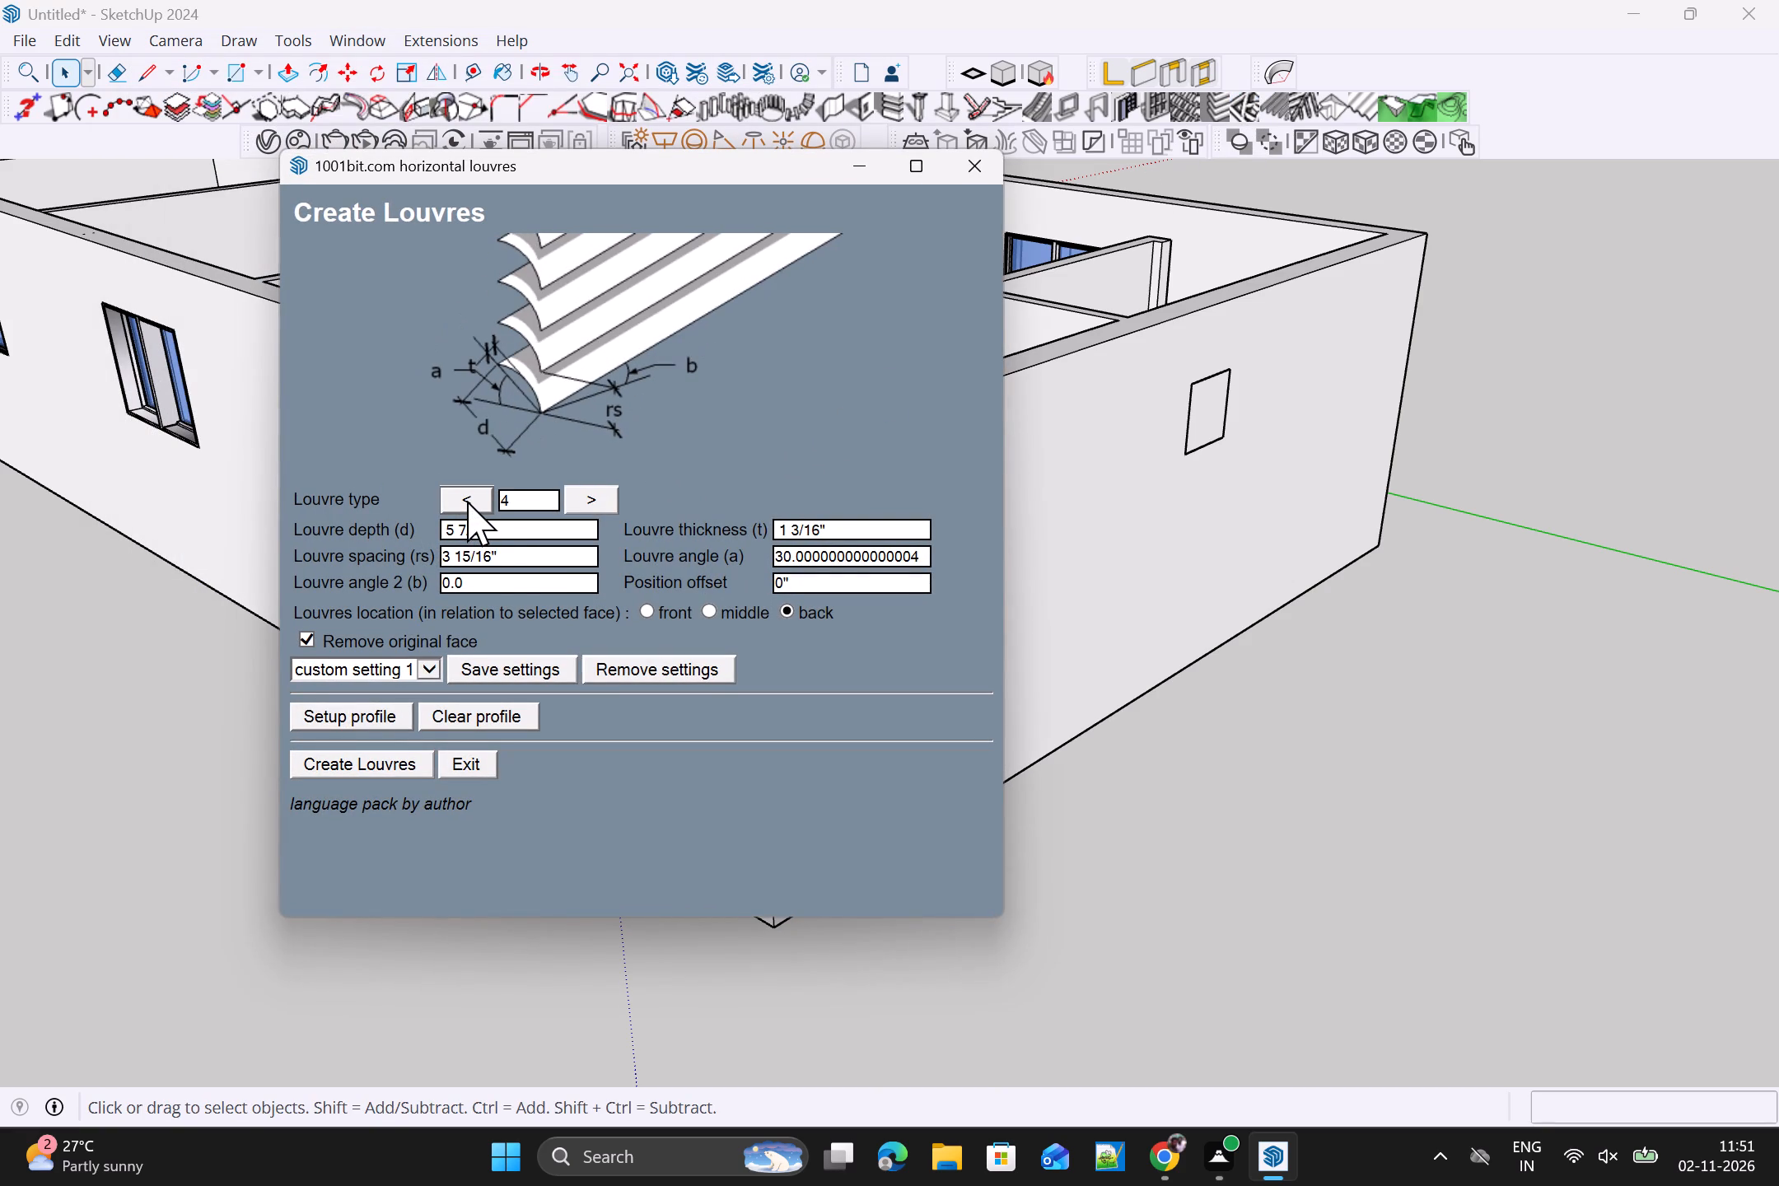
click(396, 761)
Inspect the side wall's new louvres from outside and above, checking how they sit in the opening.
middle_drag(489, 726, 490, 726)
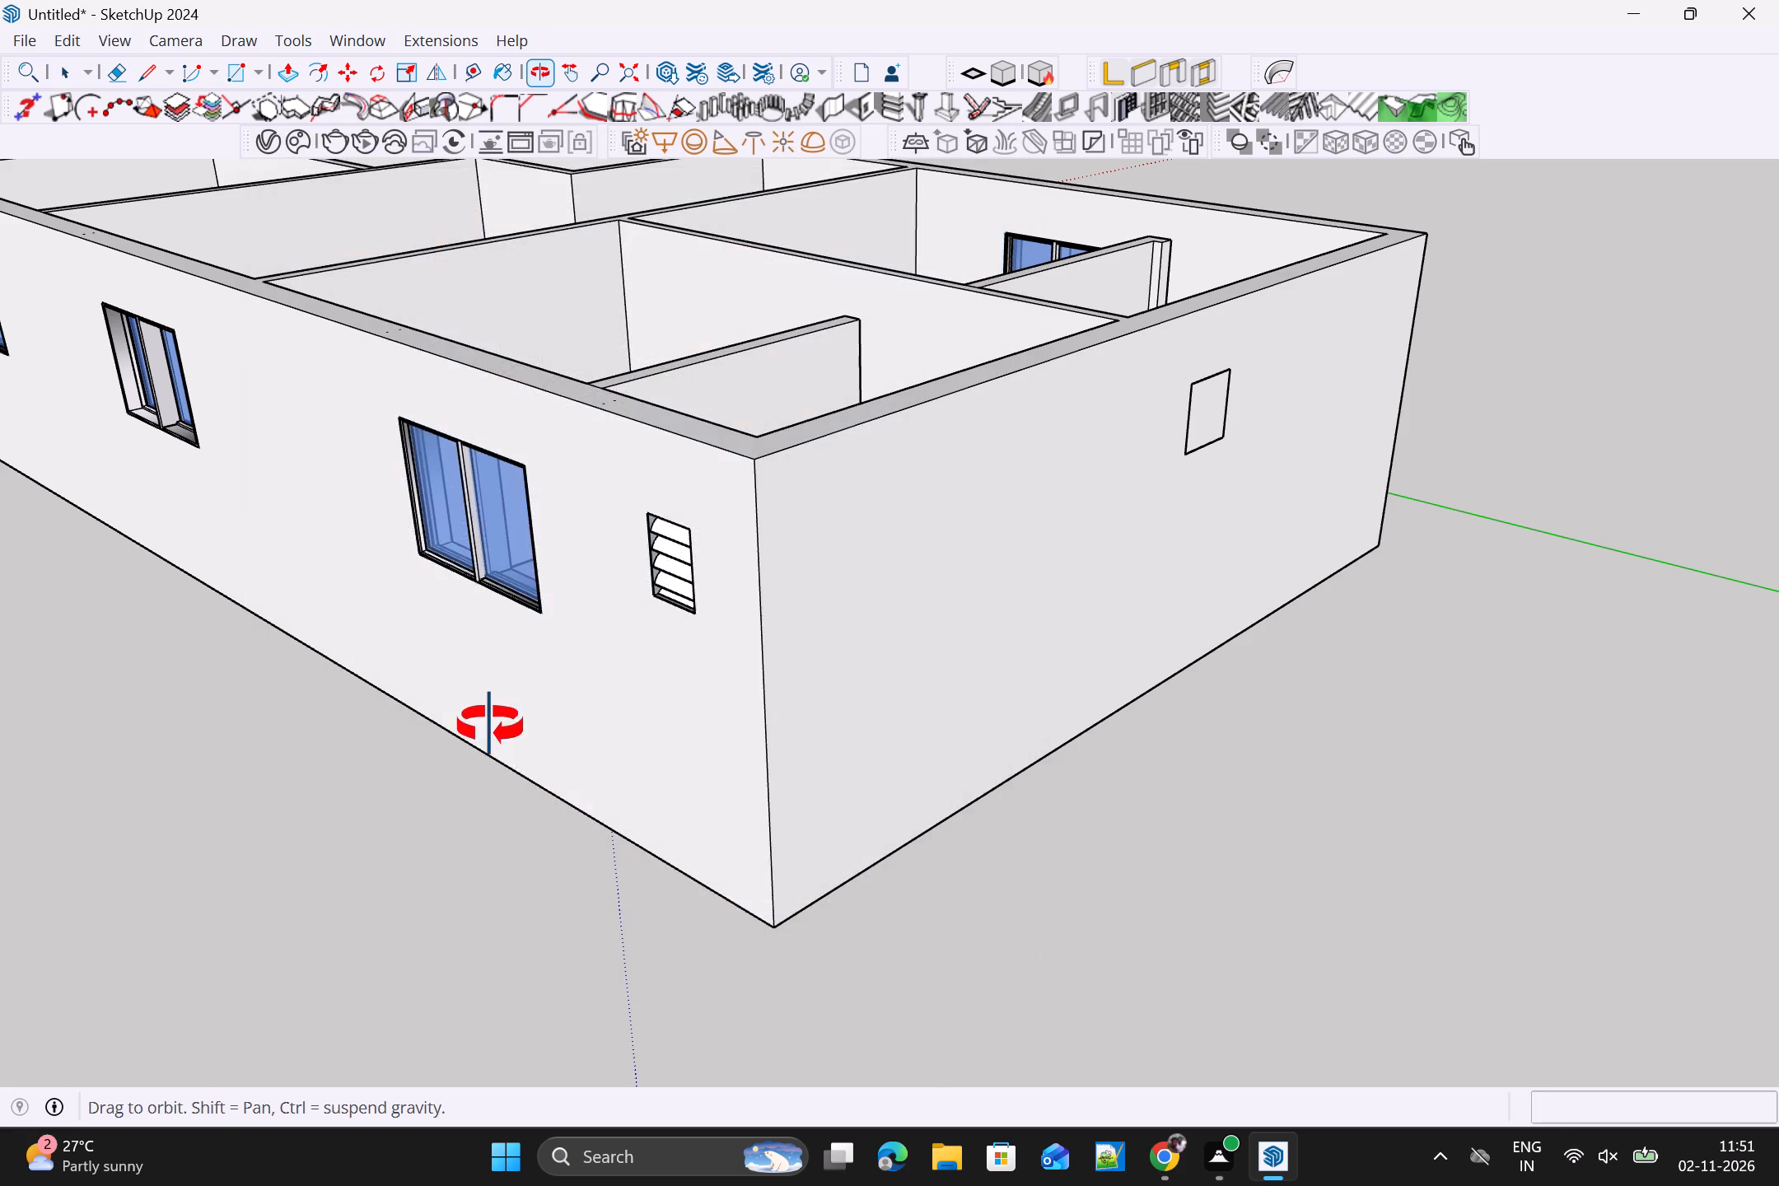
middle_drag(490, 726, 740, 717)
middle_drag(735, 717, 161, 745)
middle_drag(451, 711, 1053, 612)
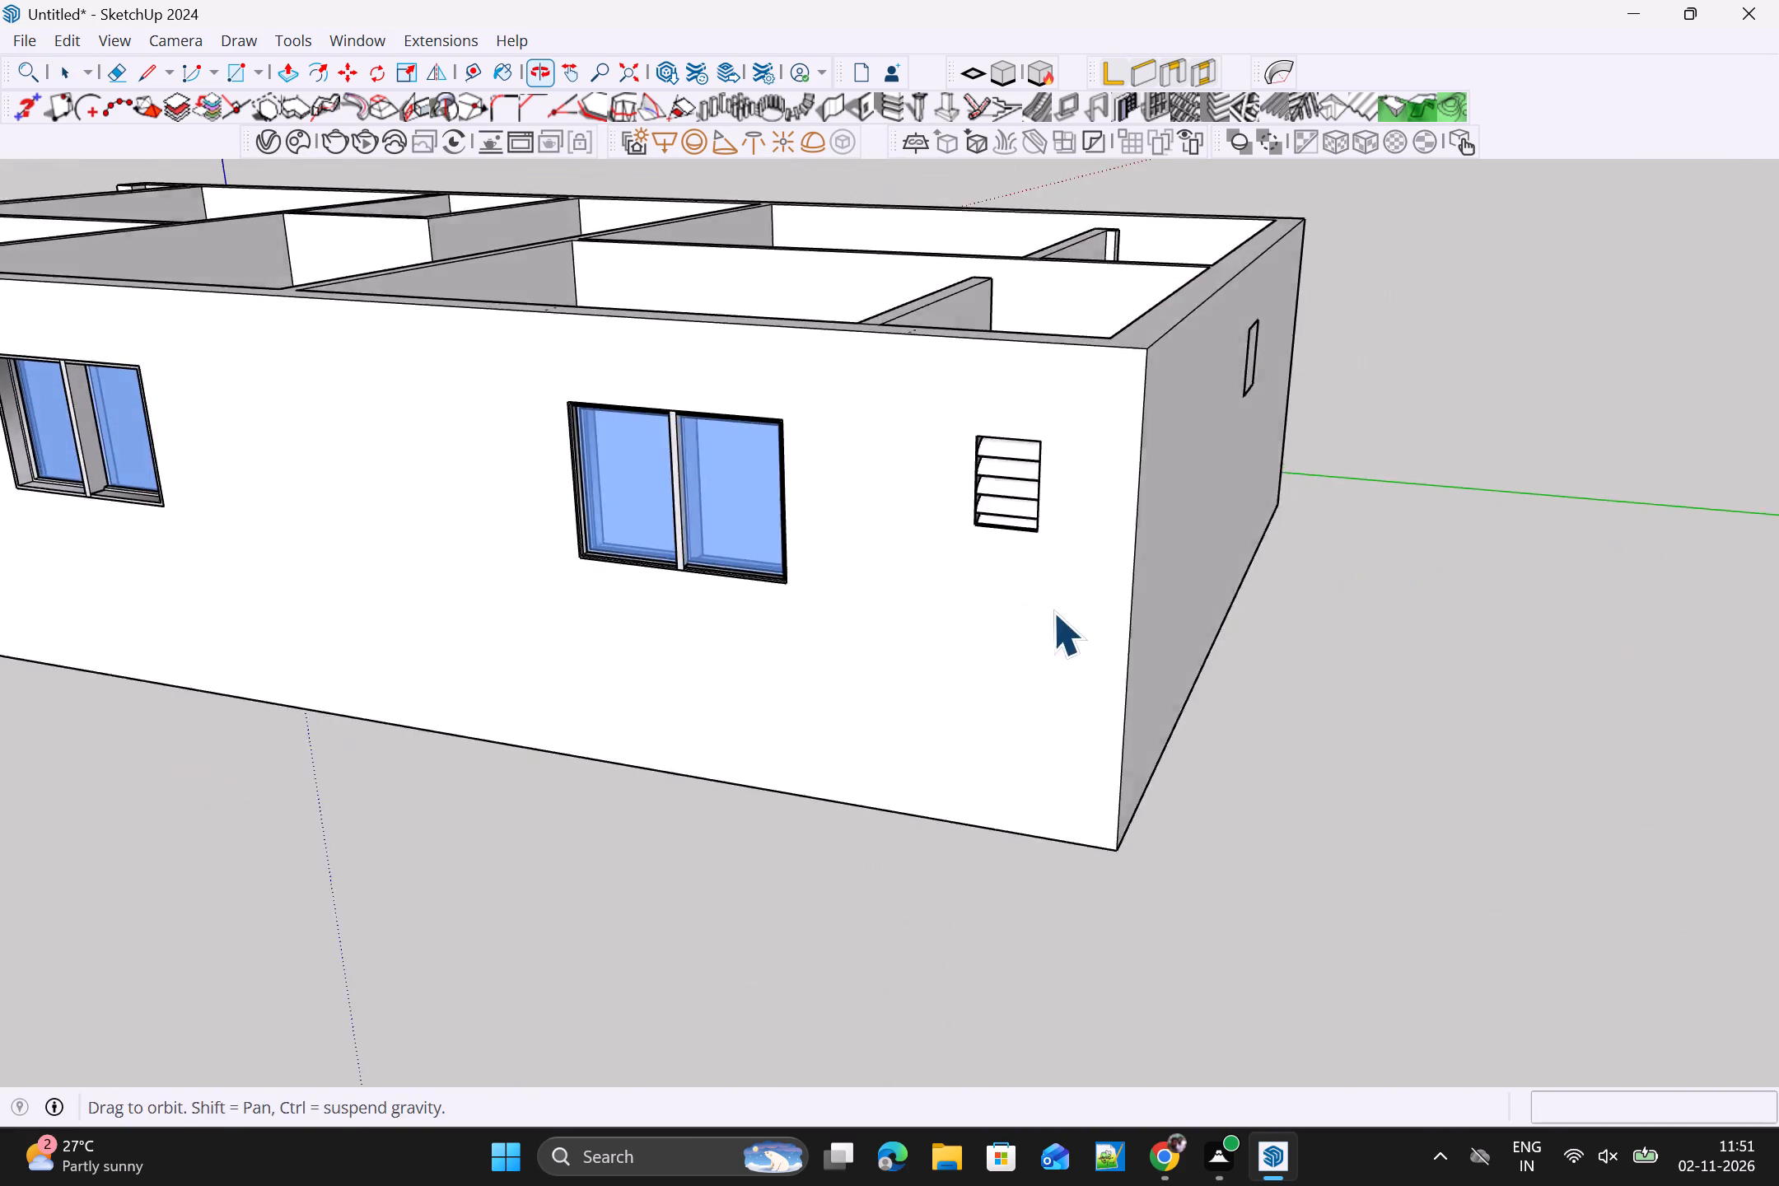
middle_drag(1053, 612, 1053, 616)
scroll(1109, 434, up, 7)
middle_drag(1111, 426, 1077, 302)
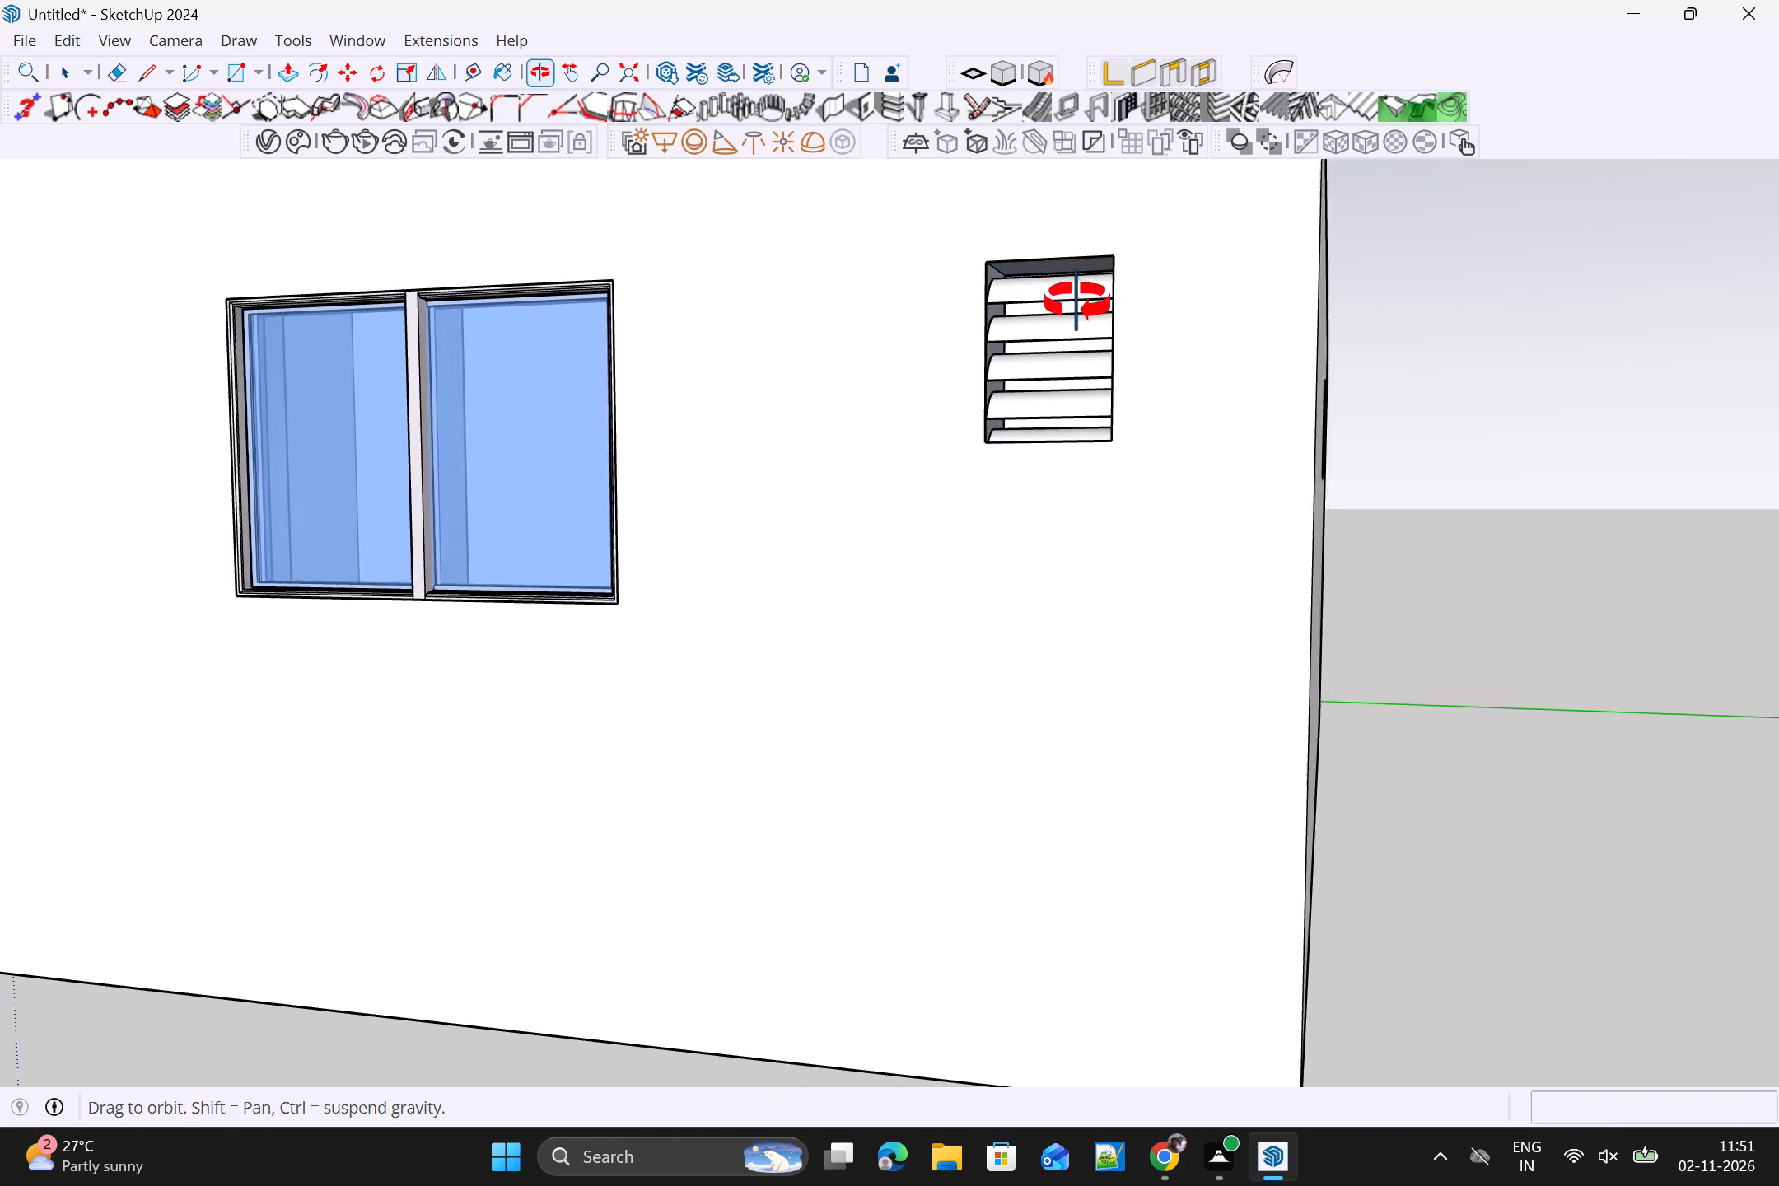
middle_drag(1077, 302, 670, 808)
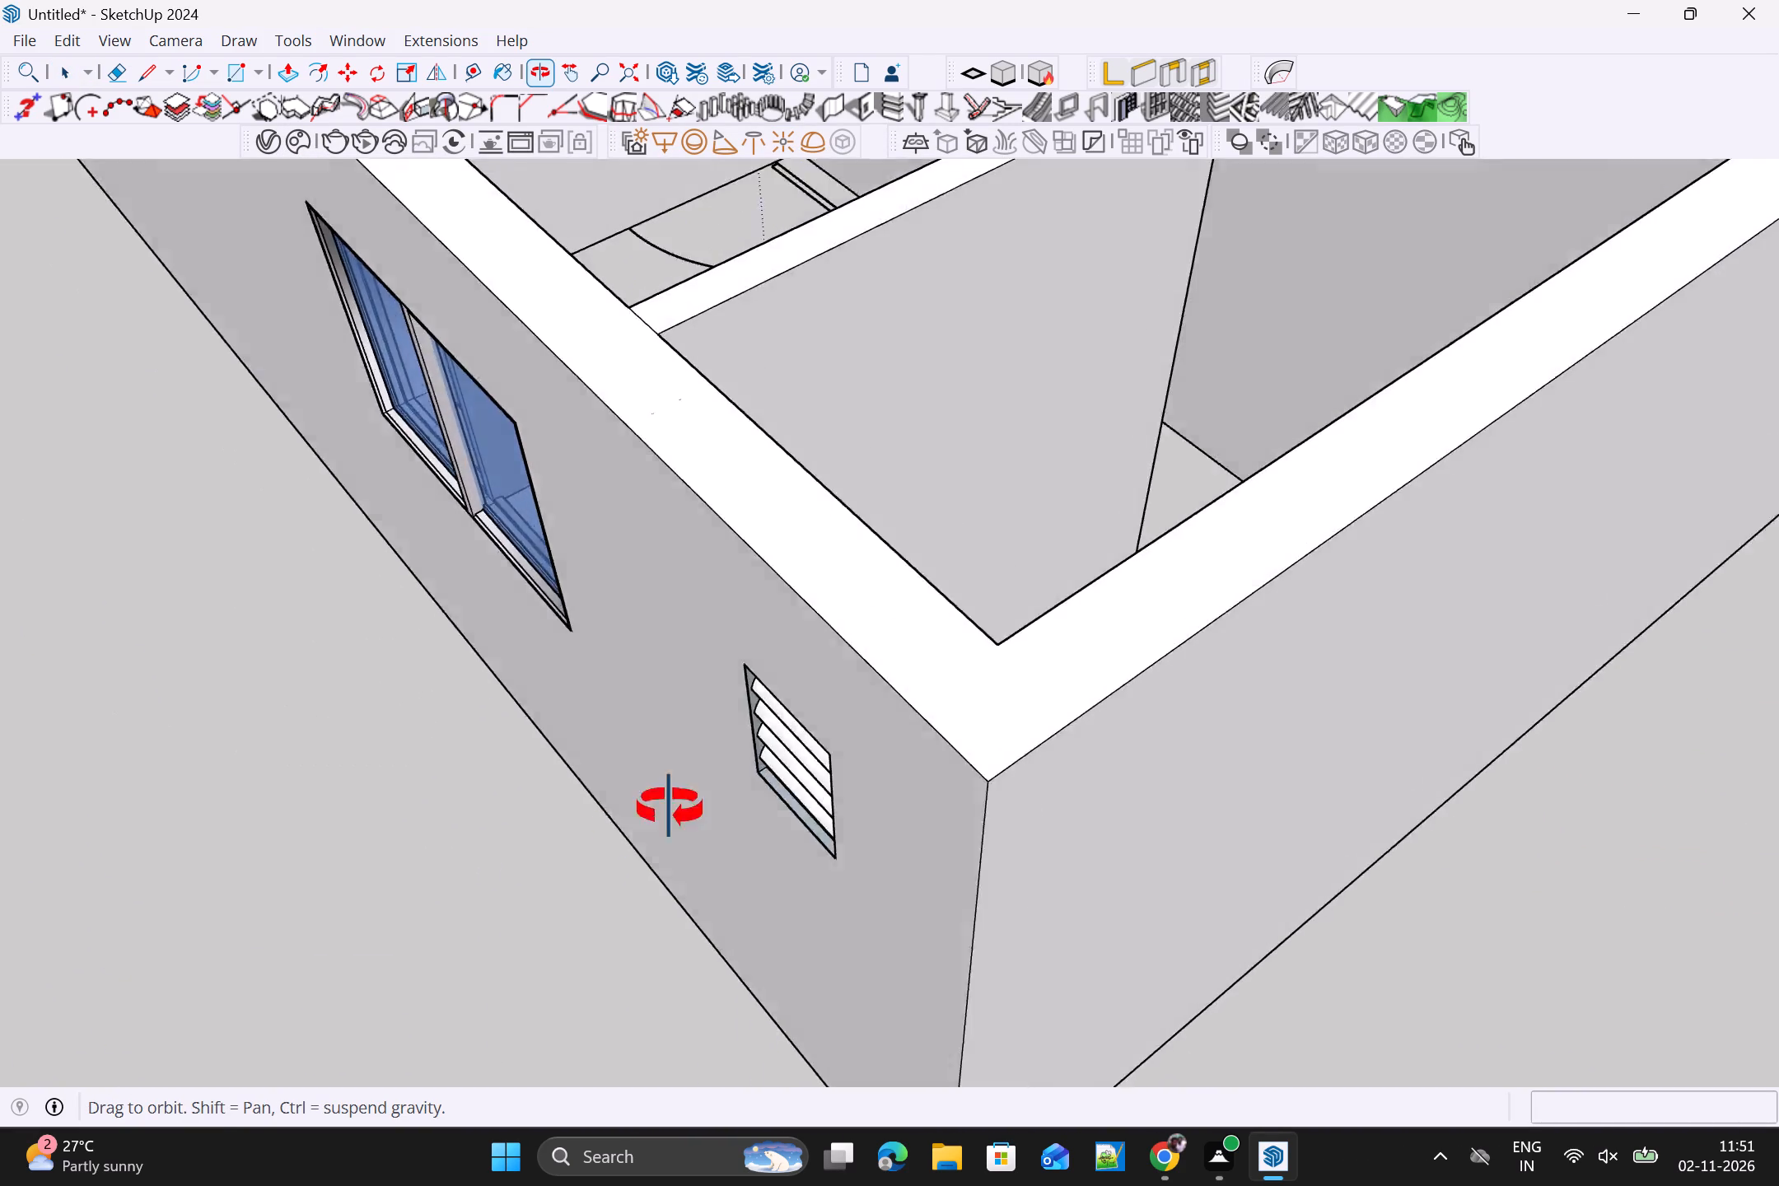
middle_drag(670, 808, 536, 833)
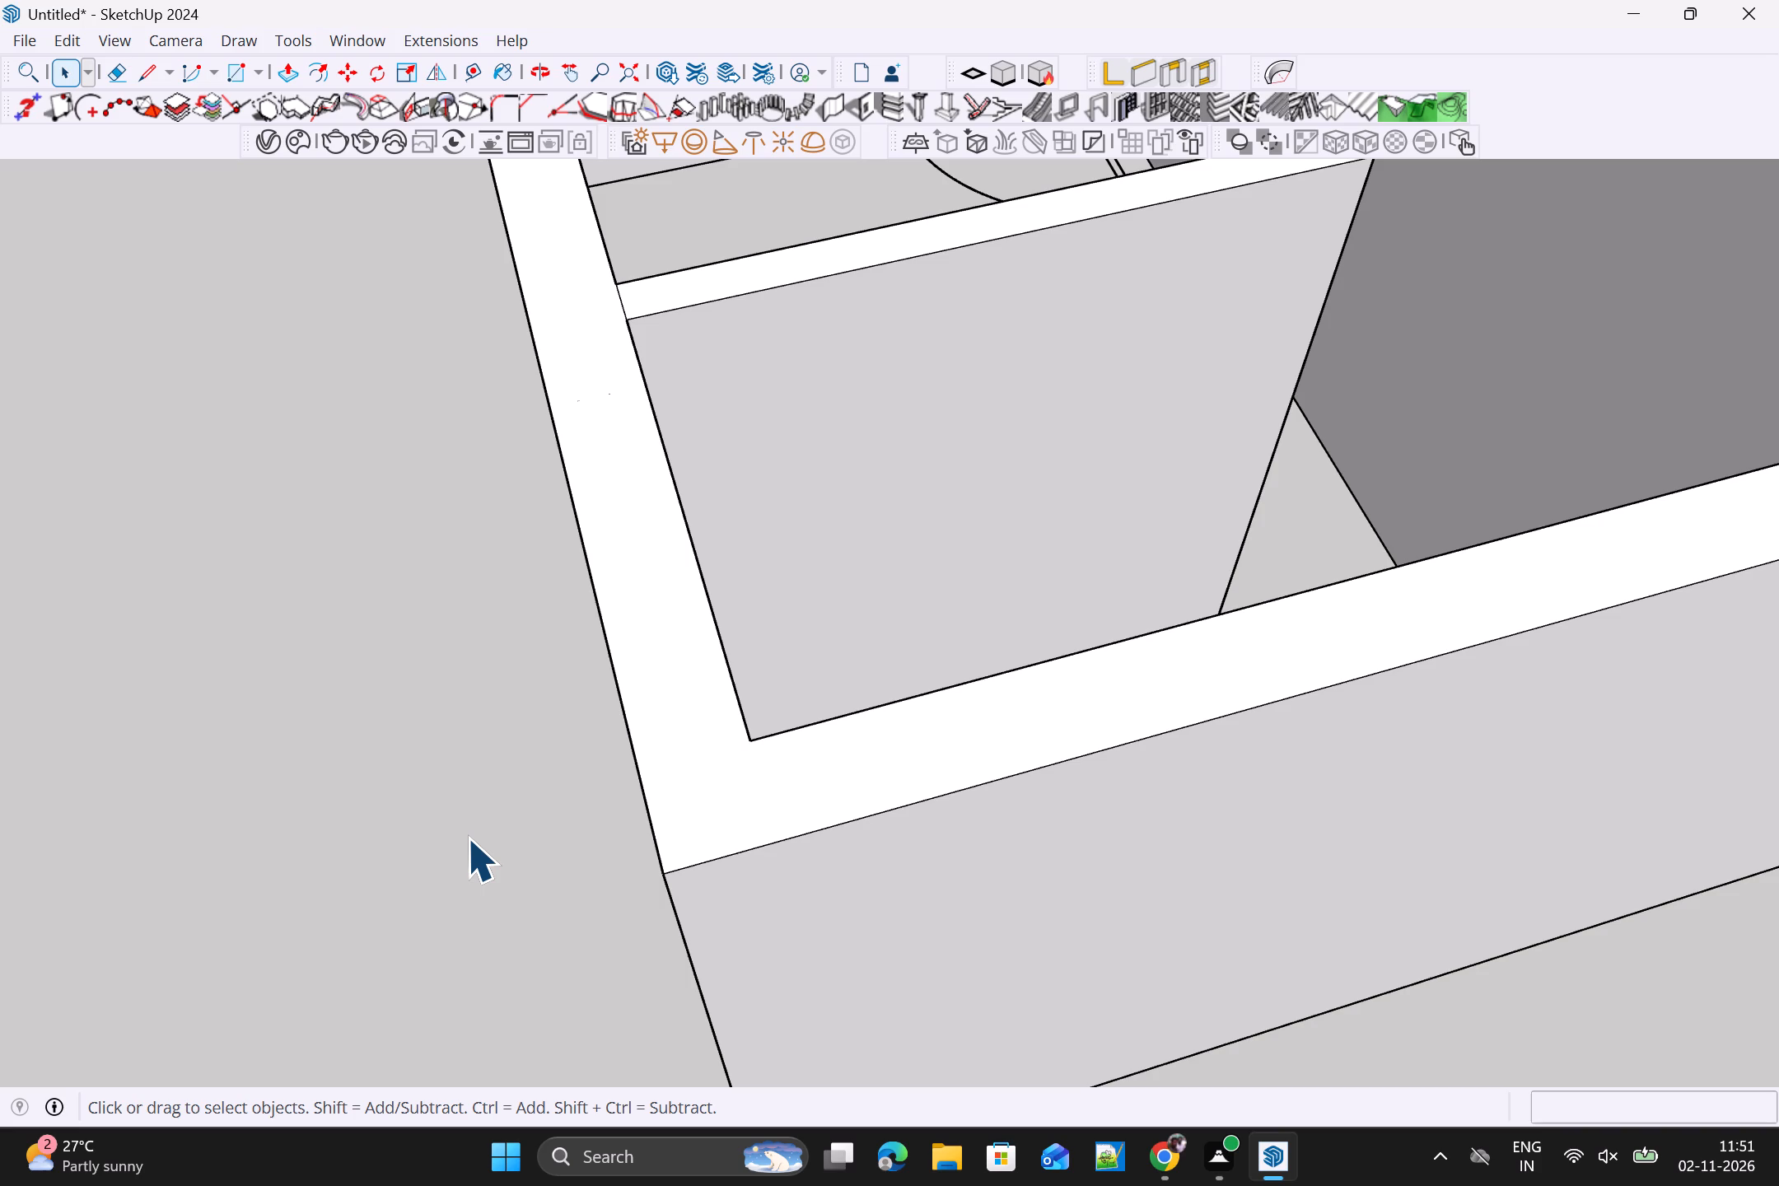
Create the same type 4 horizontal louvres on the rectangle in the rear wall opening.
scroll(864, 848, down, 3)
middle_drag(858, 856, 779, 490)
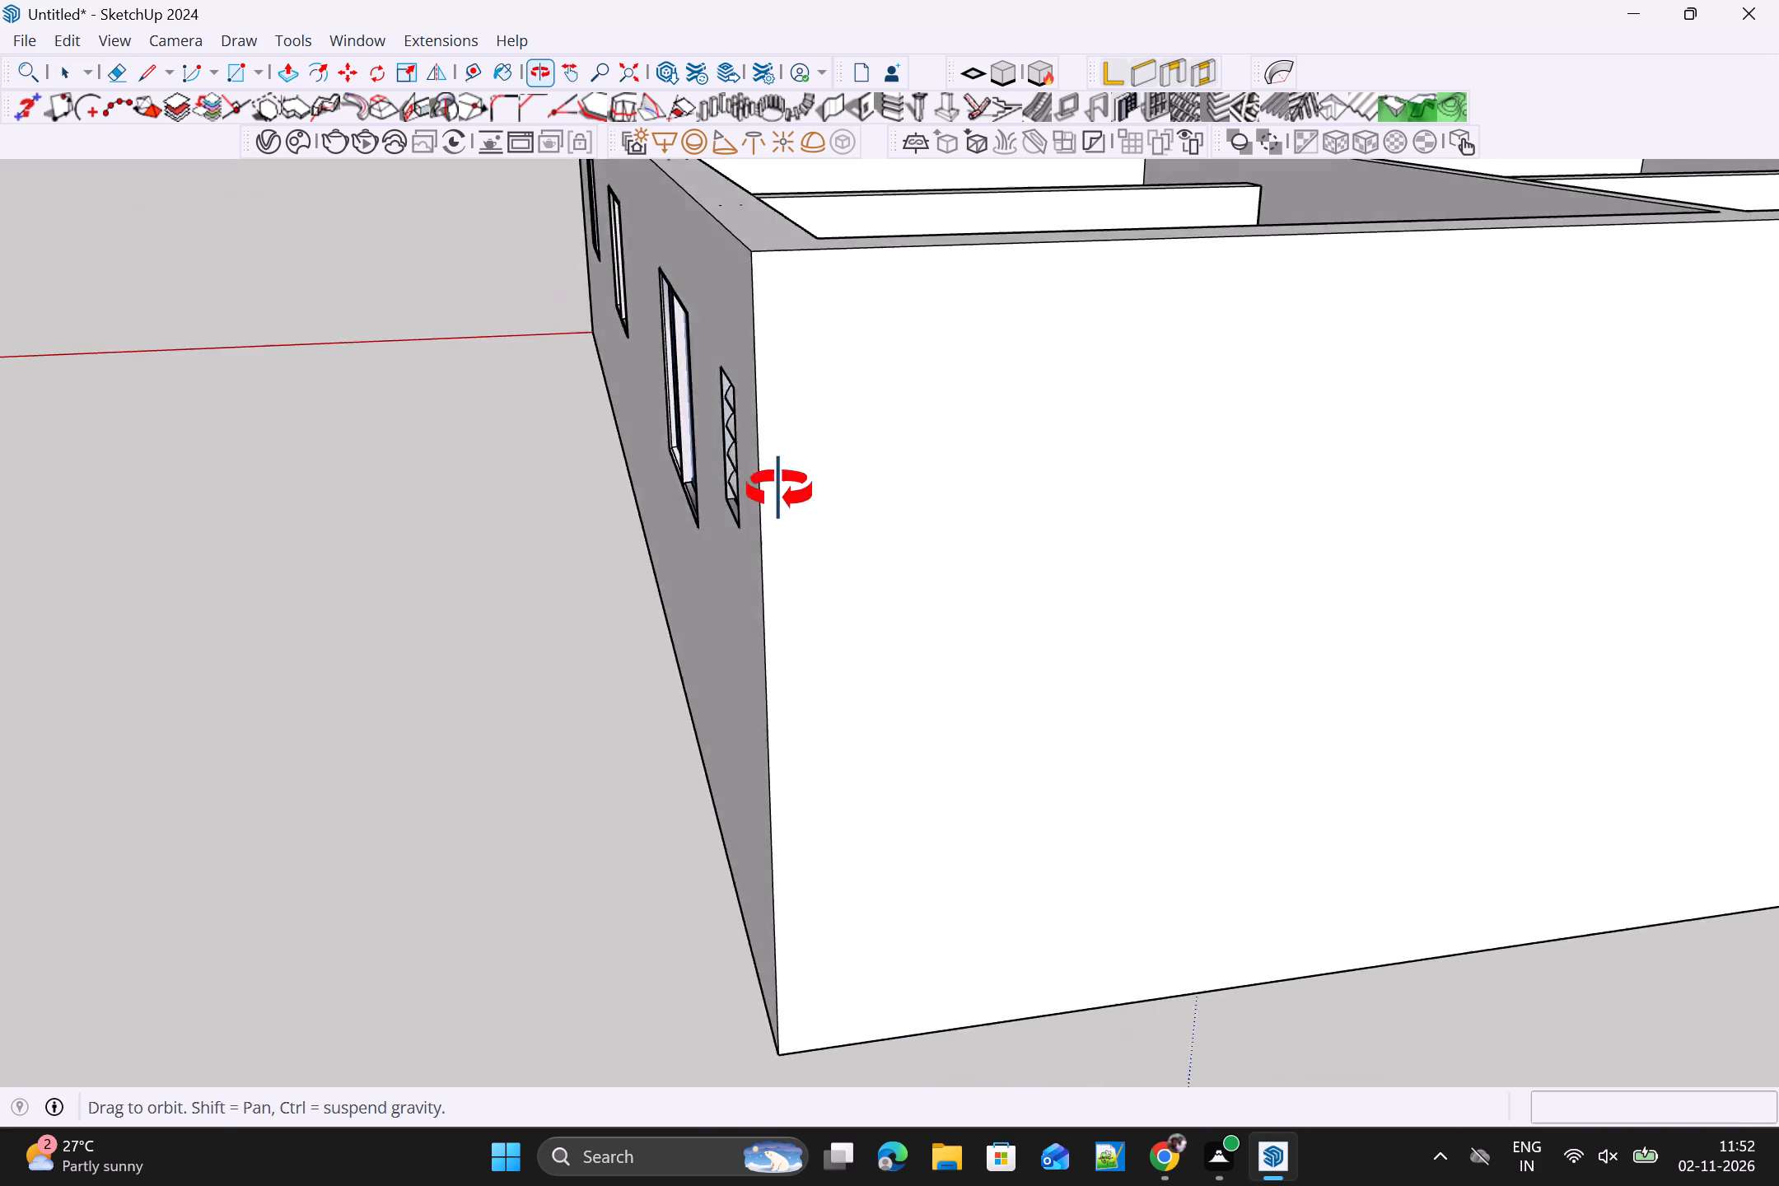
middle_drag(779, 490, 529, 485)
scroll(1126, 505, down, 8)
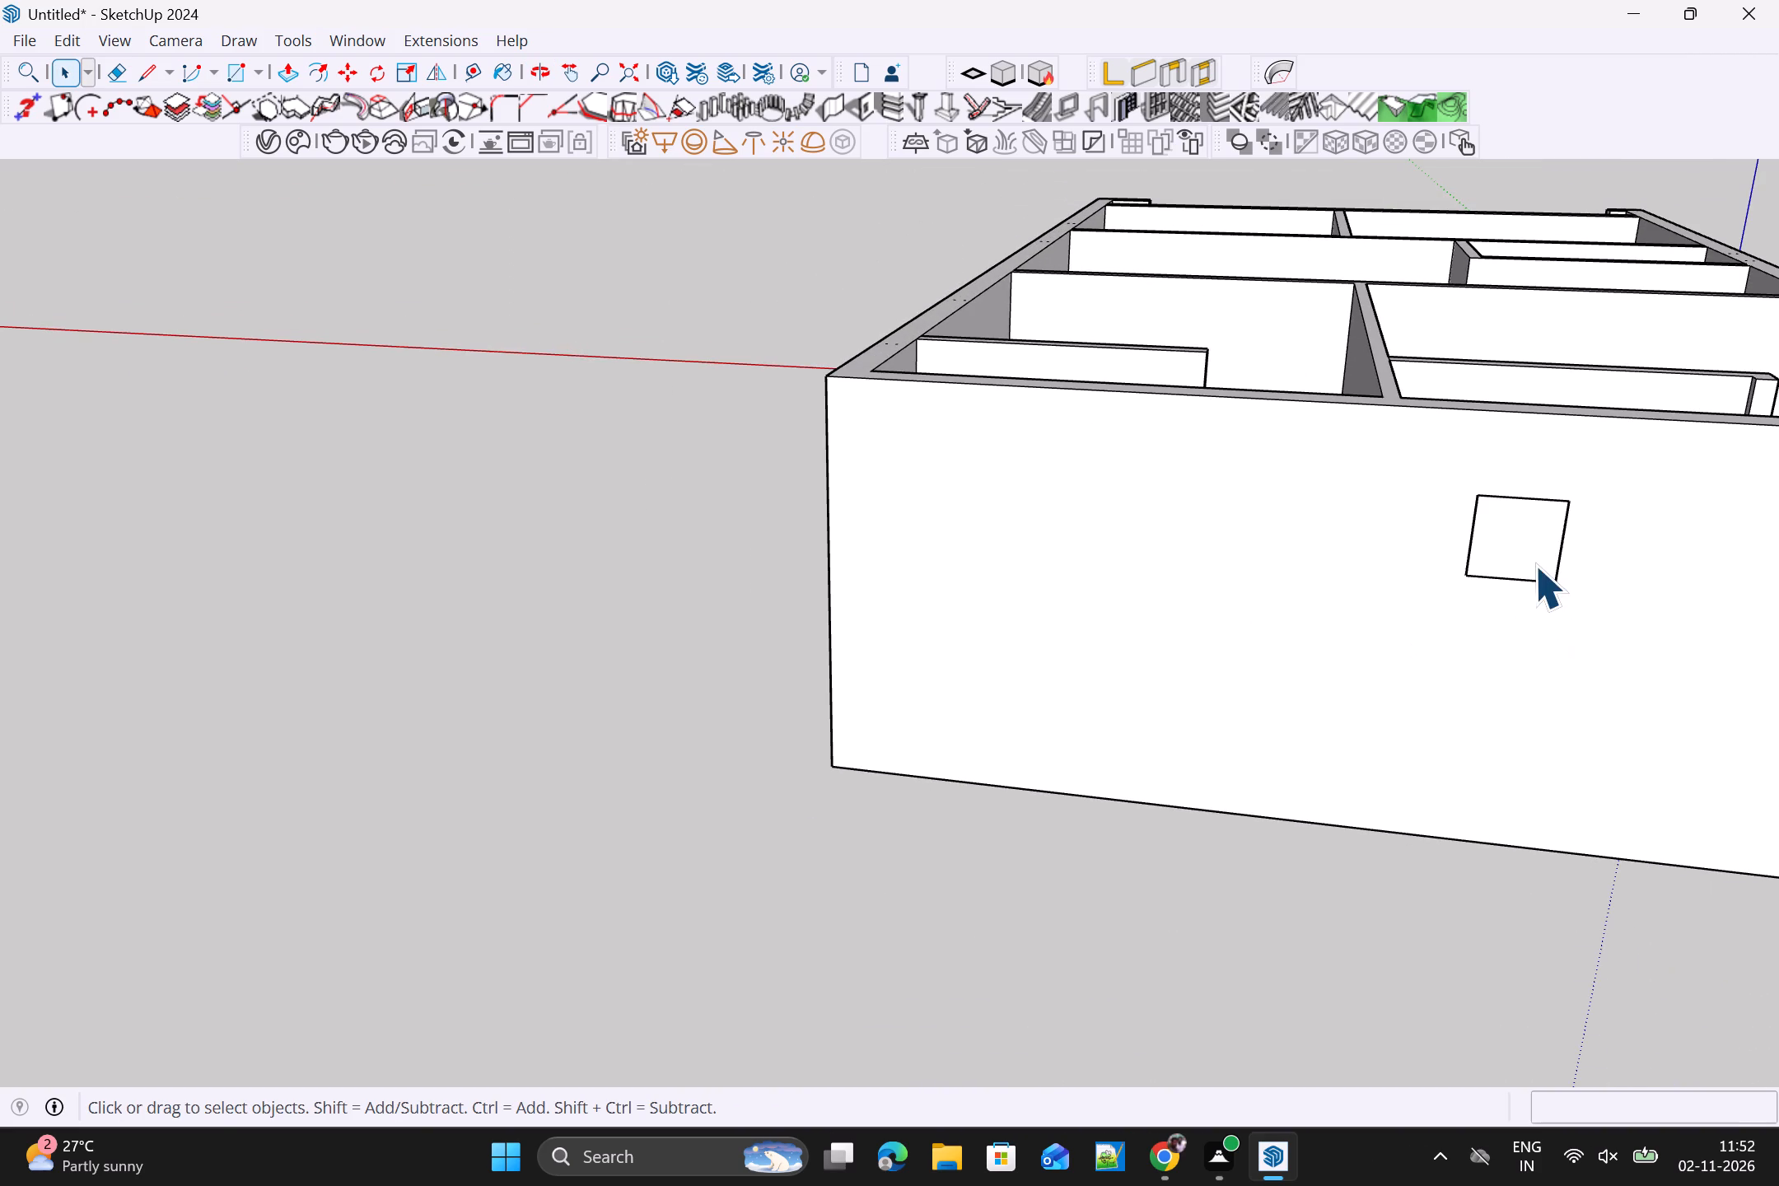
click(1534, 563)
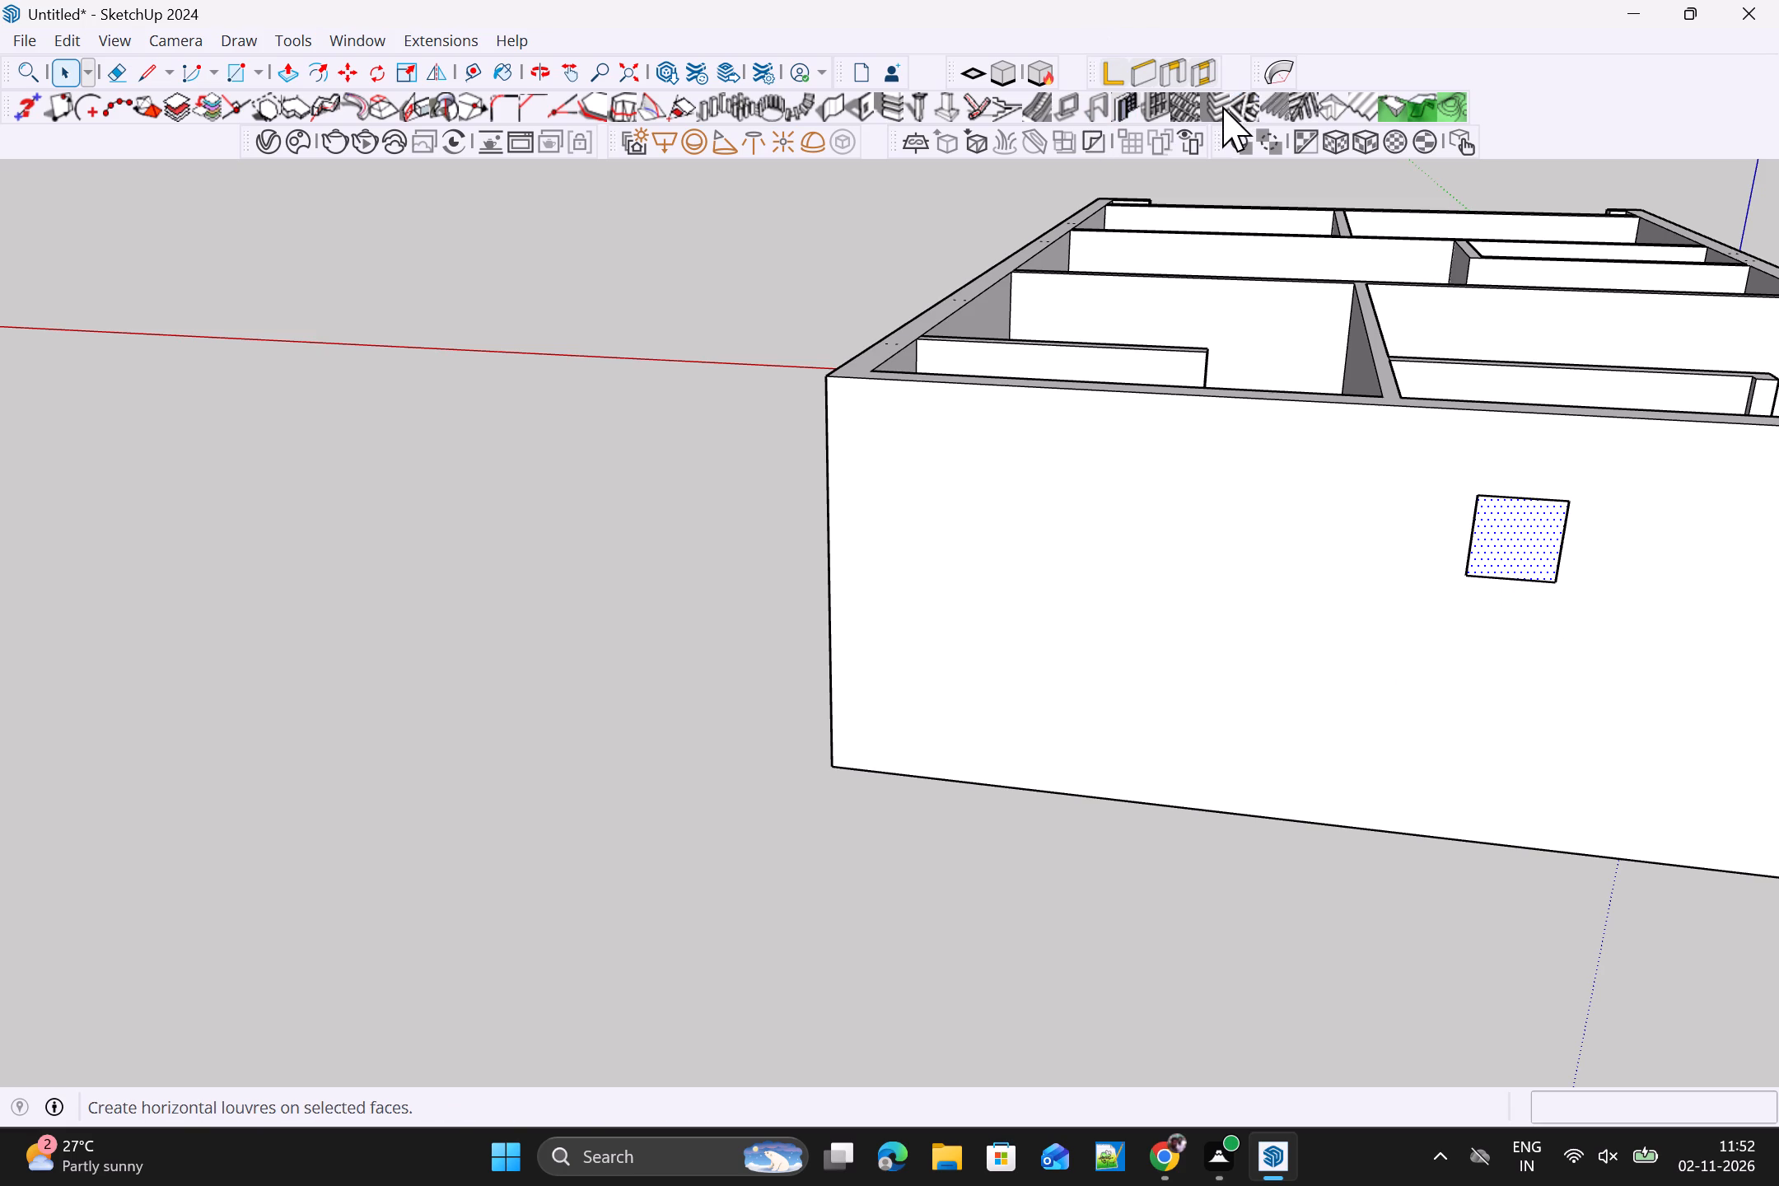
click(1217, 113)
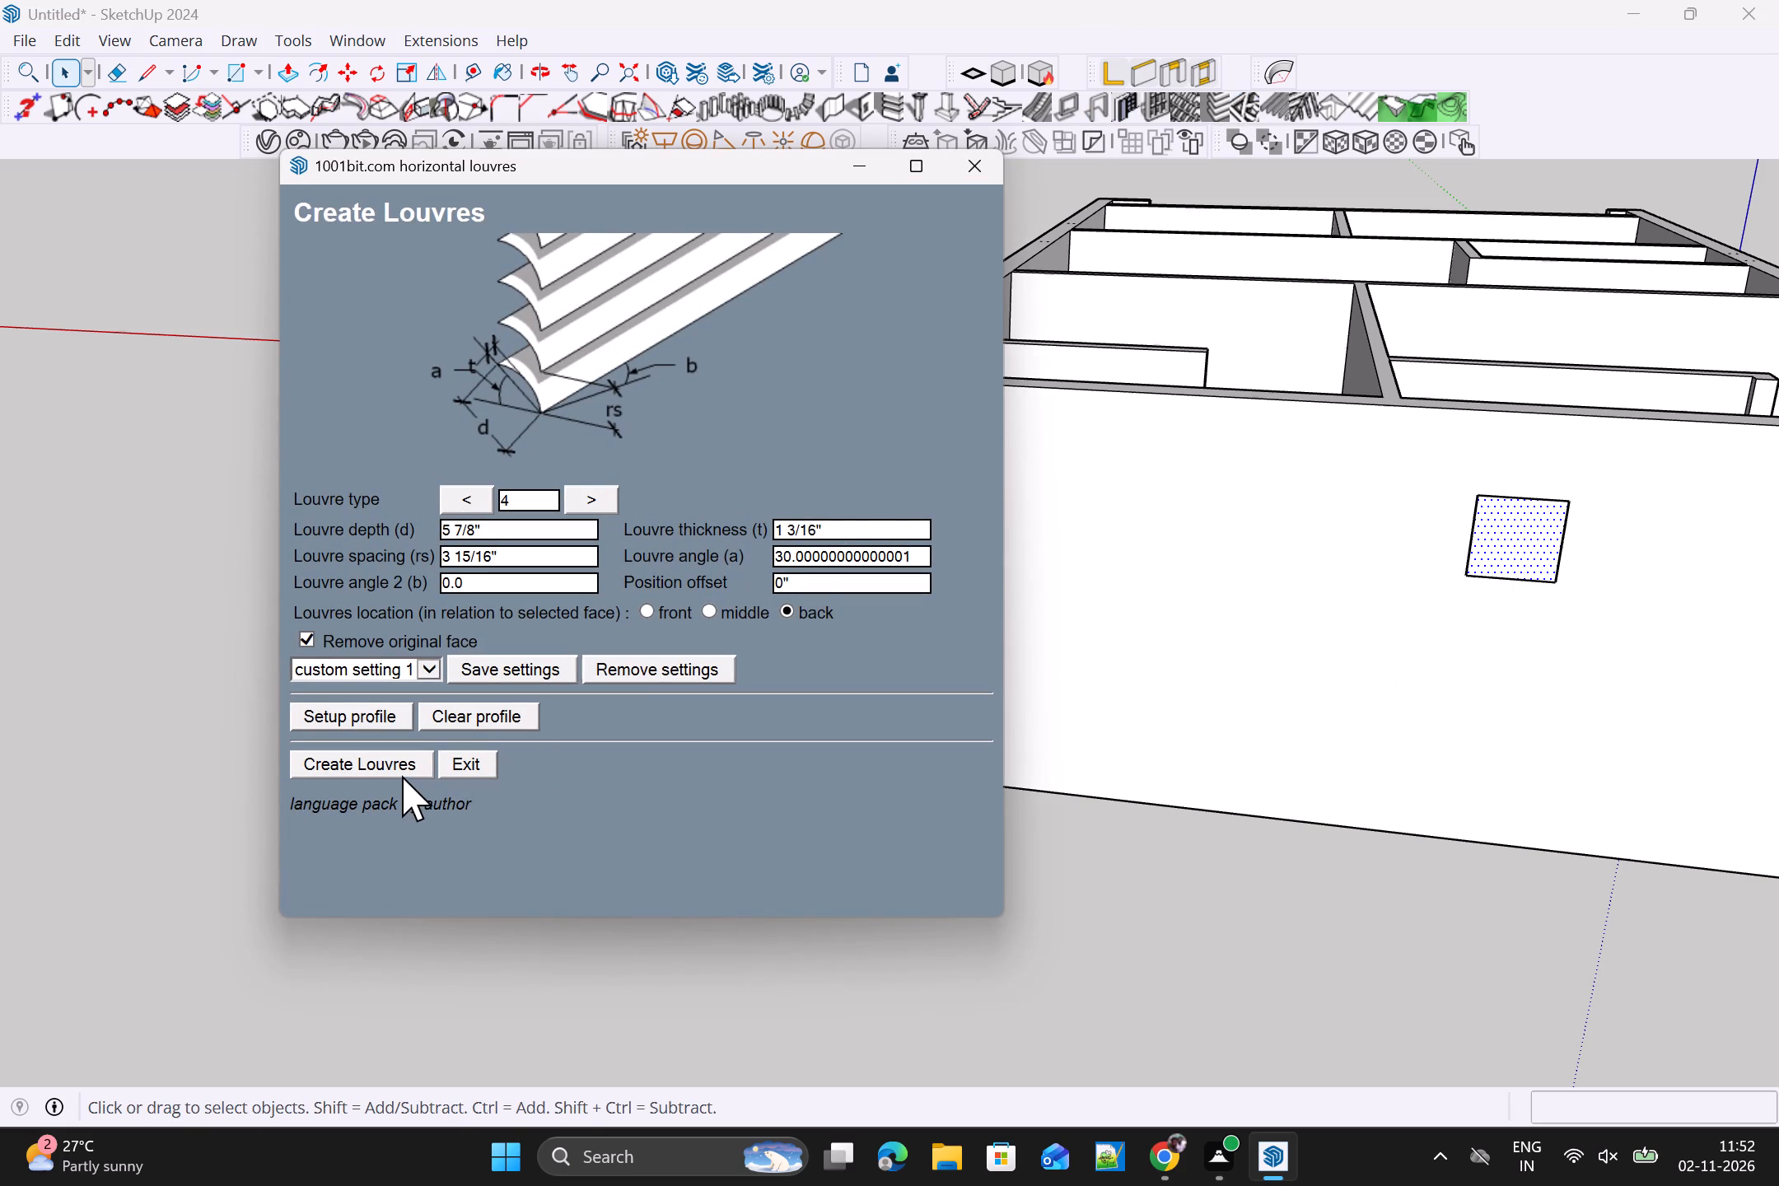
click(396, 767)
middle_drag(1433, 605, 1343, 586)
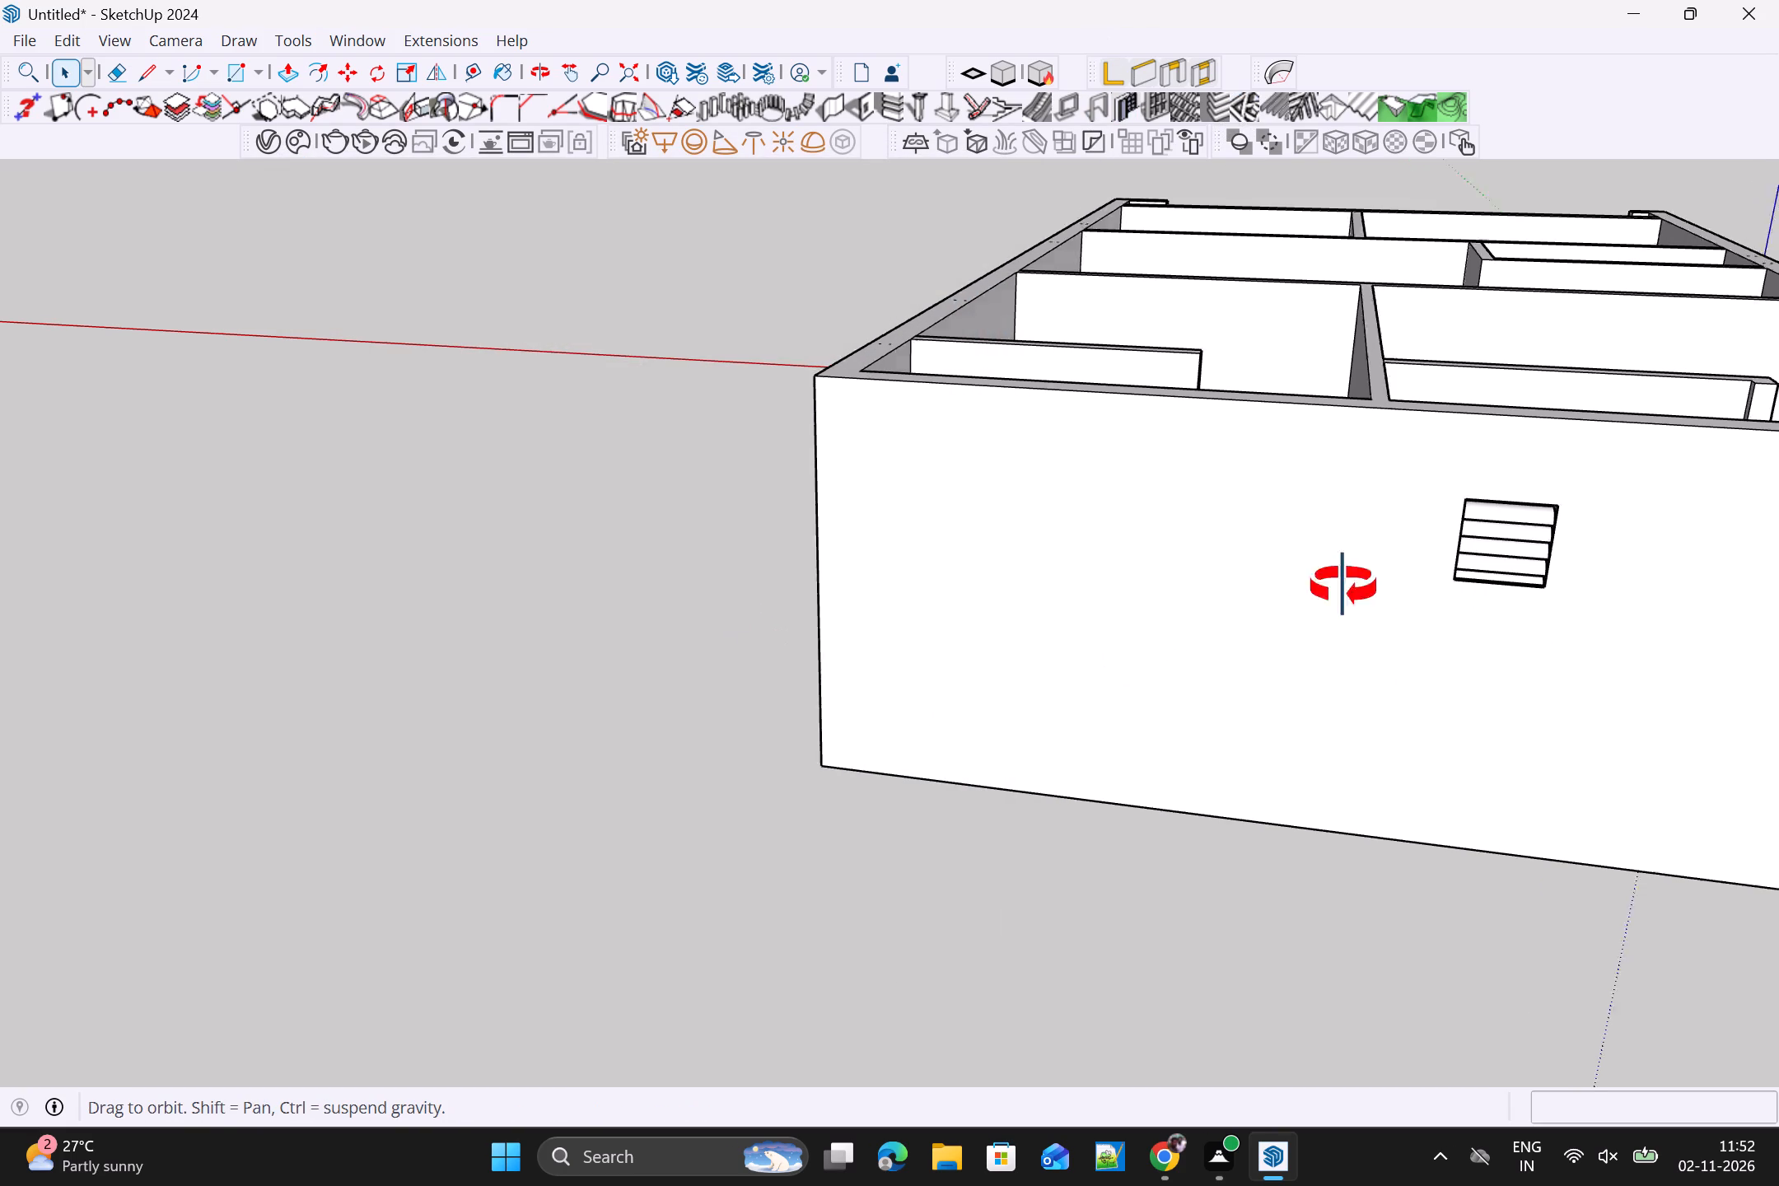
Inspect the louvres in the side wall and rear wall openings from inside and outside the rooms.
middle_drag(1343, 586, 1007, 573)
scroll(873, 561, up, 7)
middle_drag(895, 553, 561, 762)
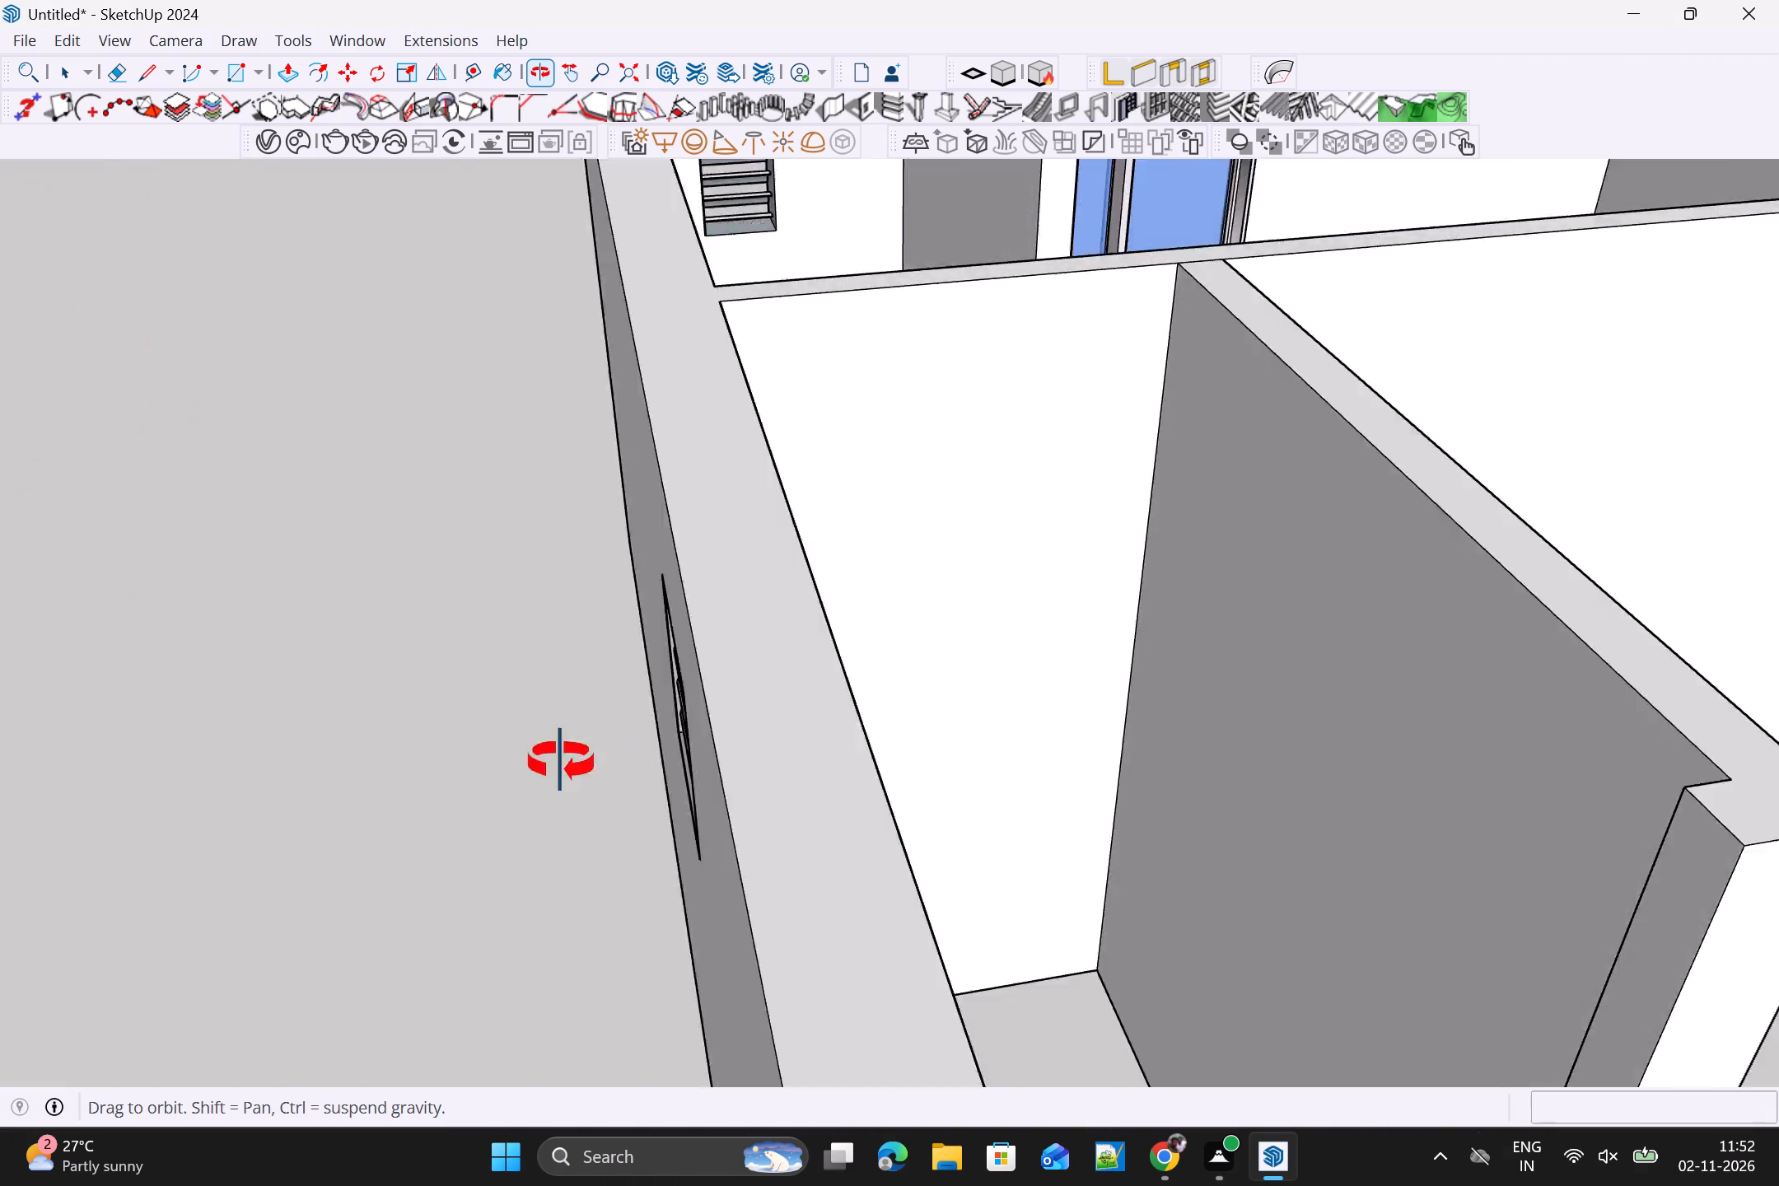
middle_drag(561, 762, 117, 690)
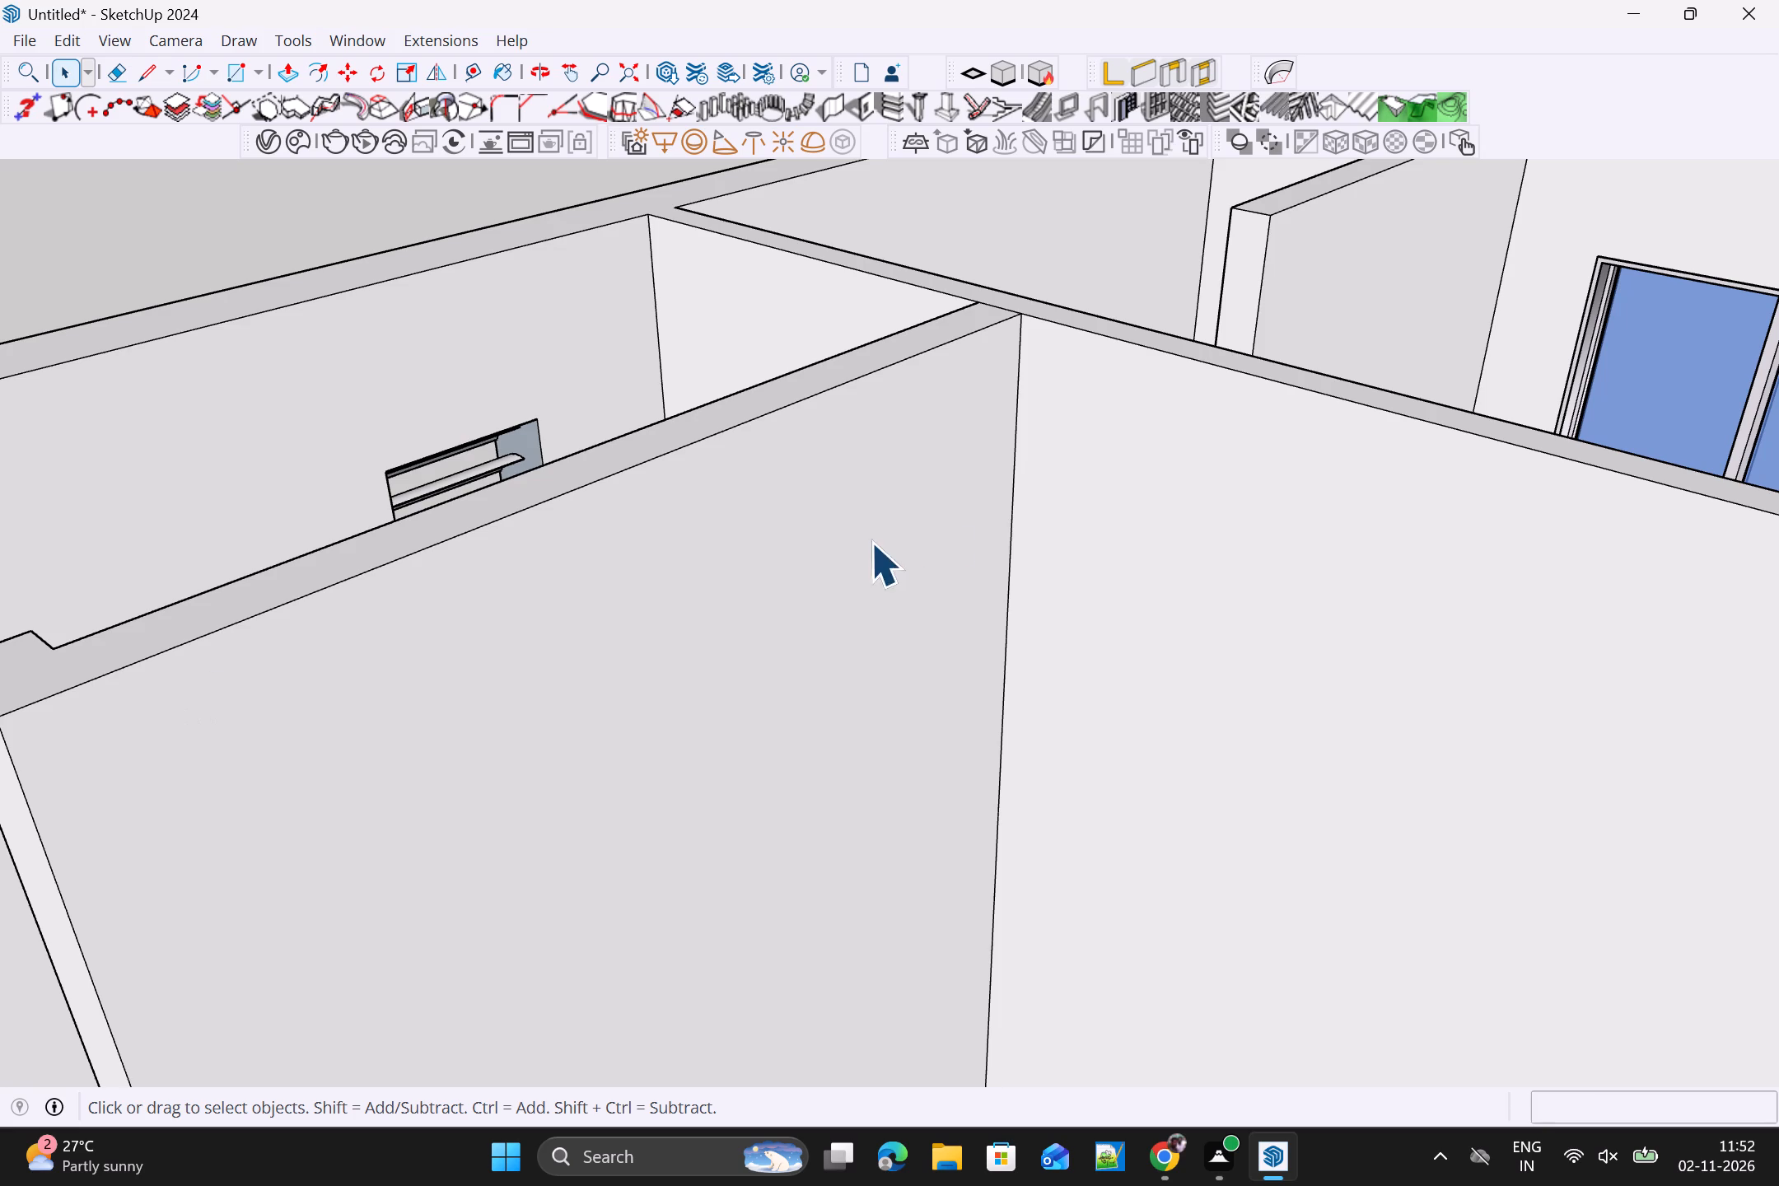
scroll(971, 454, down, 4)
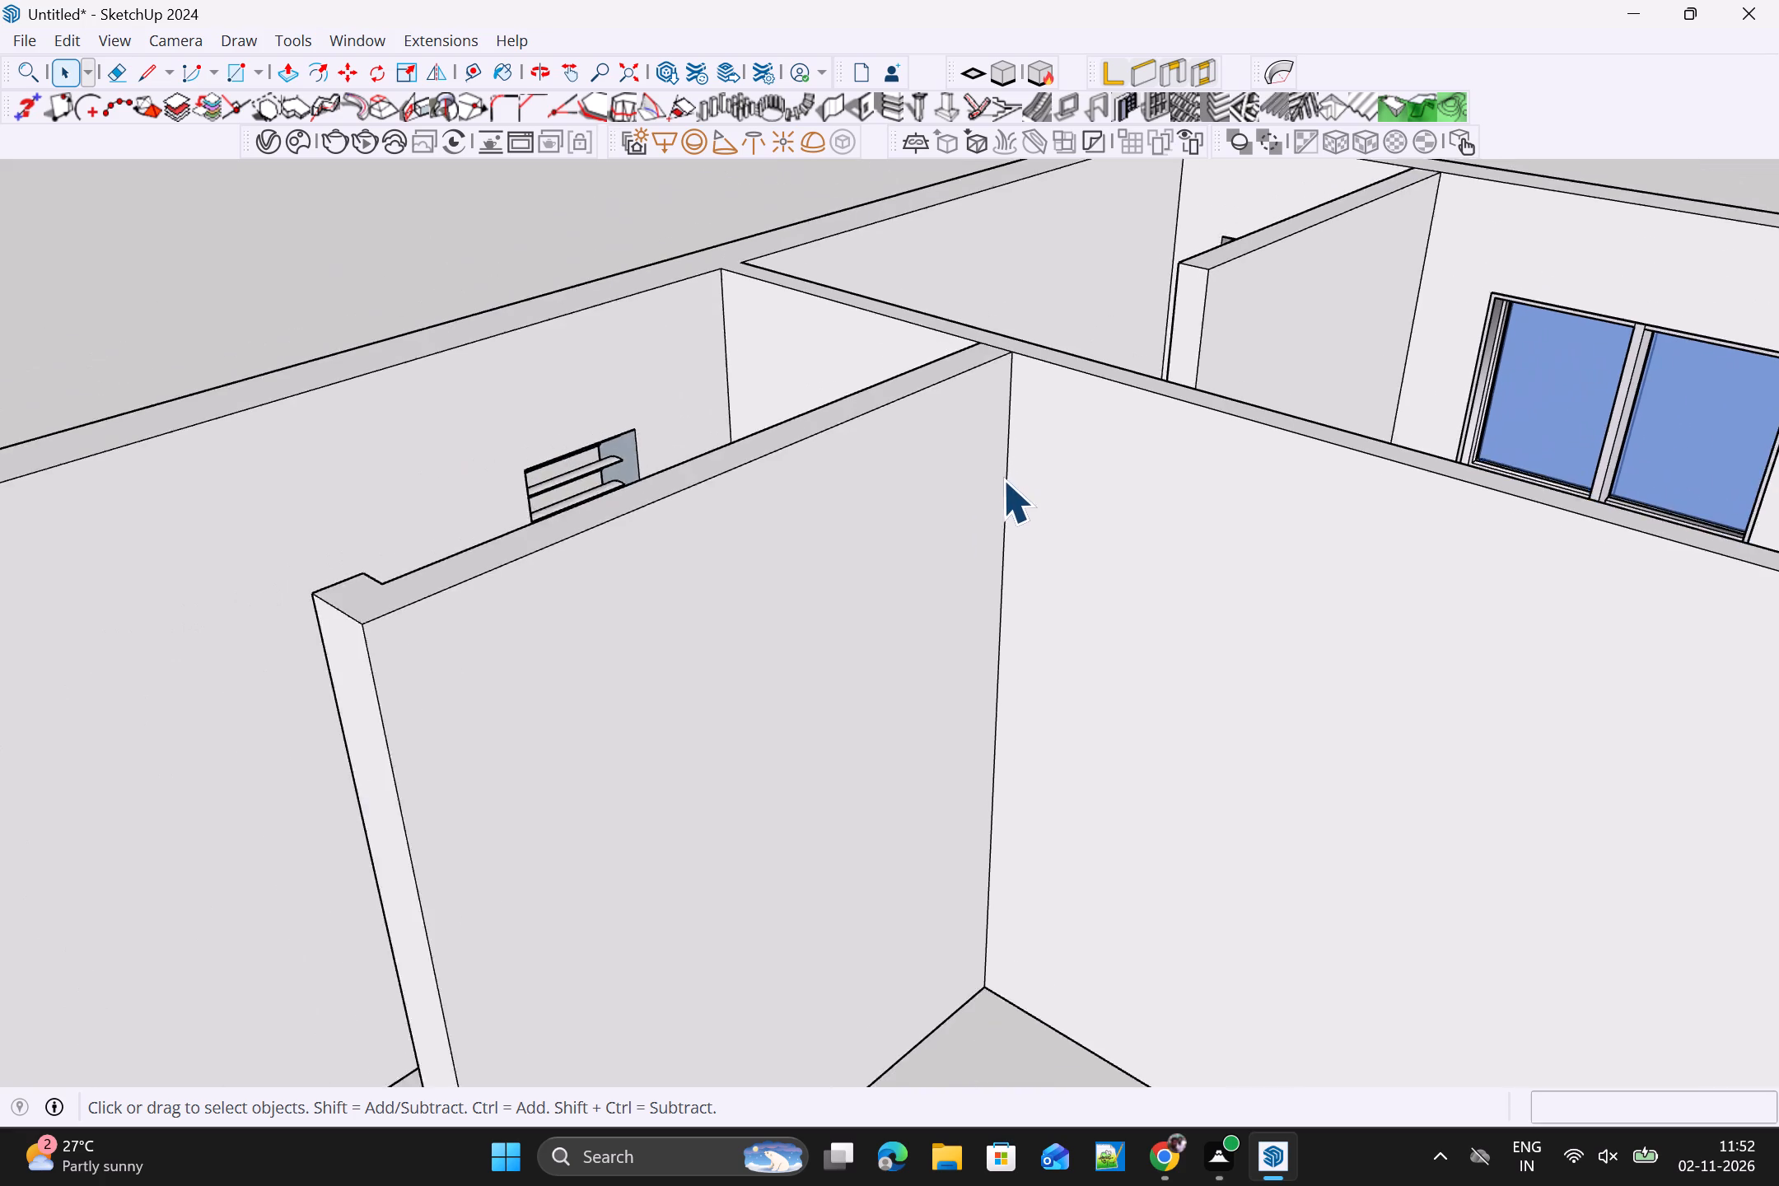
scroll(1002, 479, down, 3)
middle_drag(1040, 565, 1337, 766)
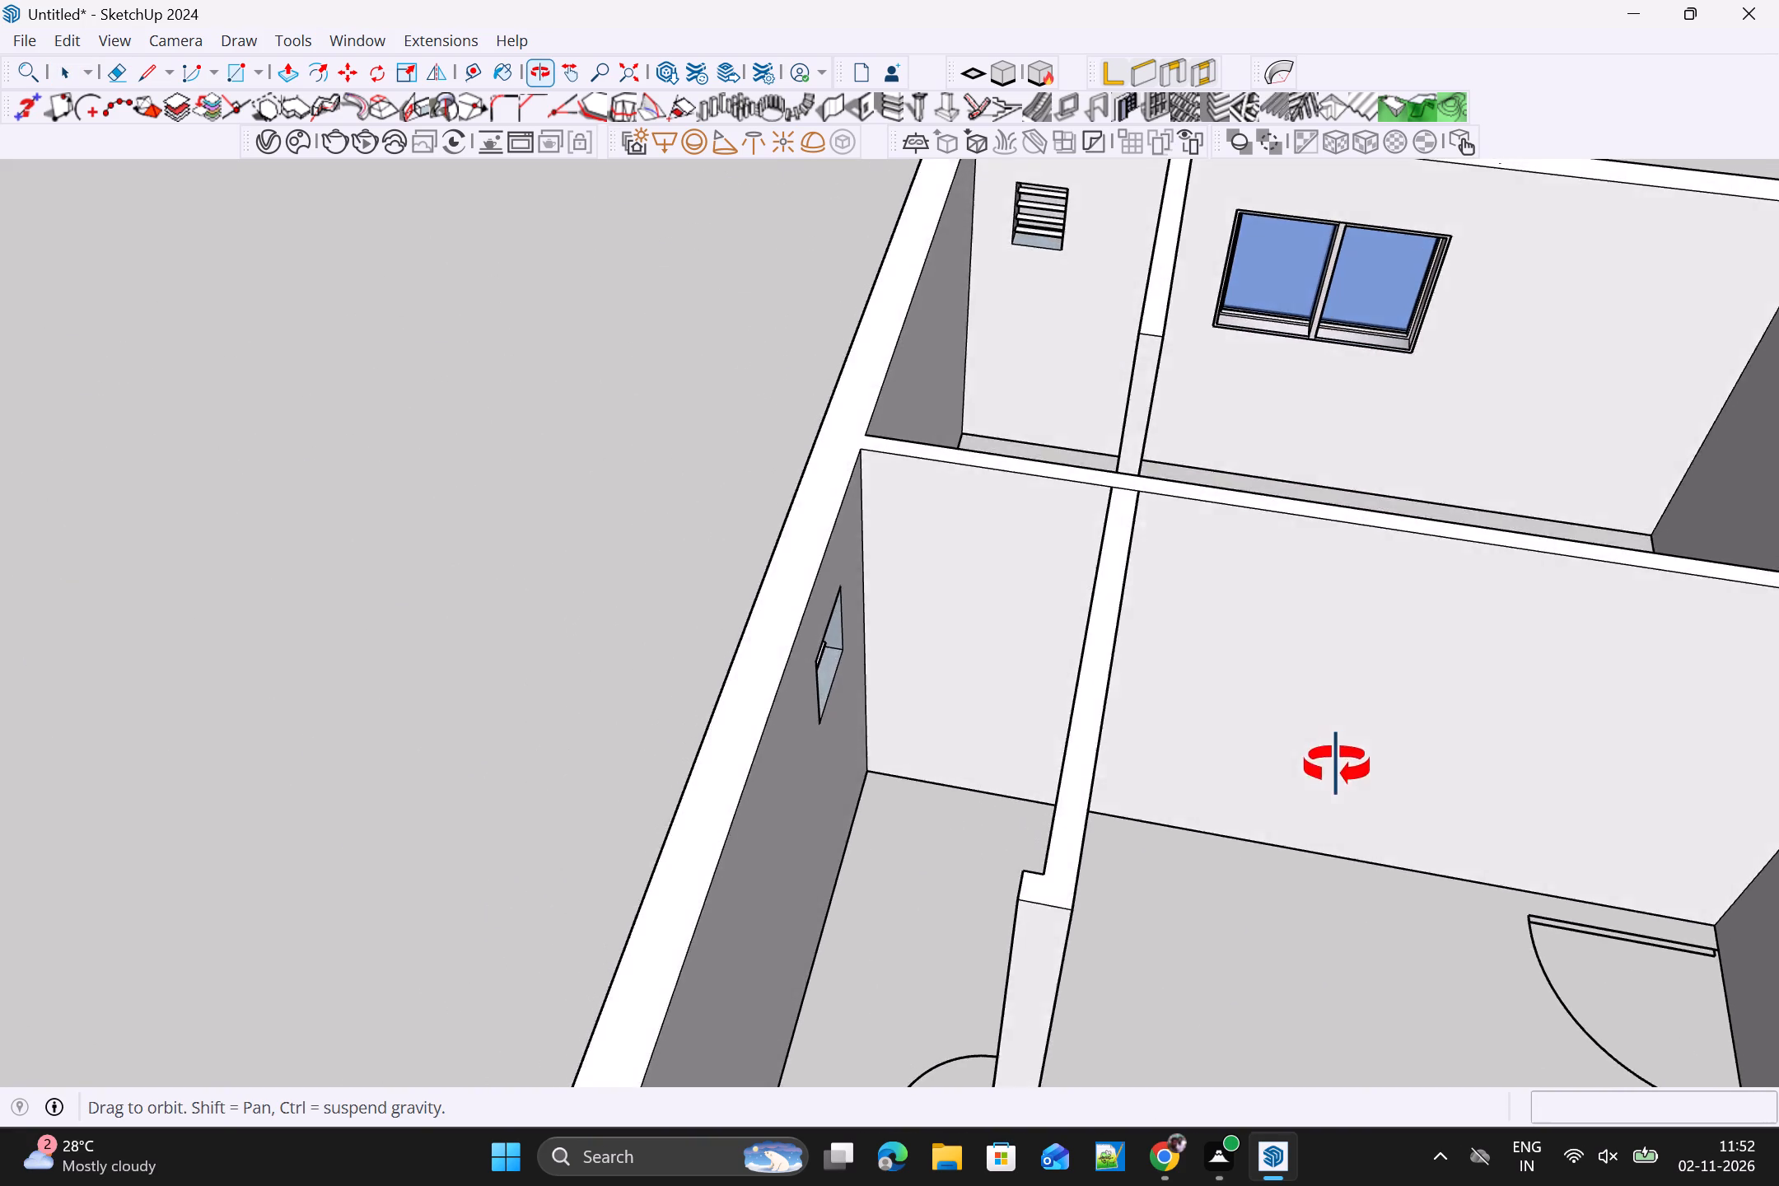
middle_drag(1337, 766, 1297, 608)
scroll(1297, 608, down, 3)
middle_drag(1272, 659, 1284, 770)
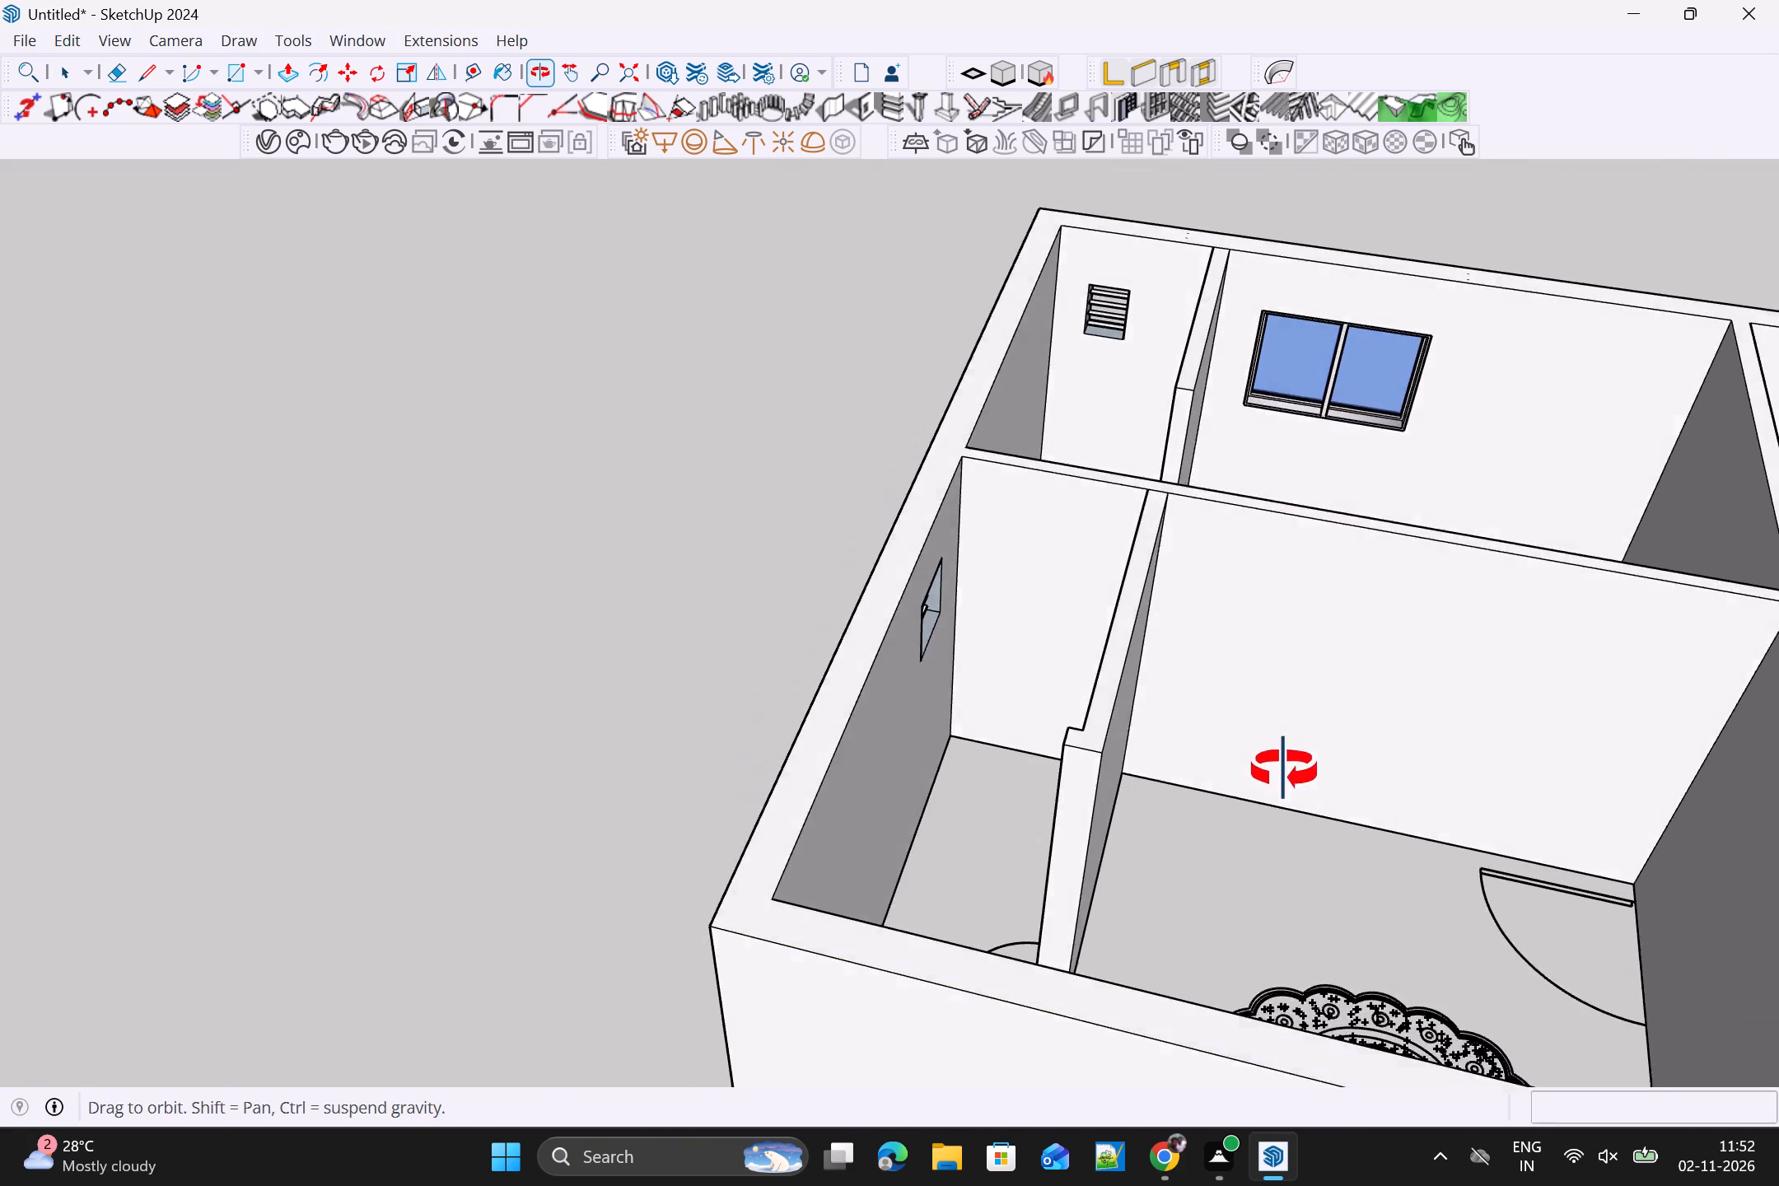
middle_drag(1284, 770, 676, 820)
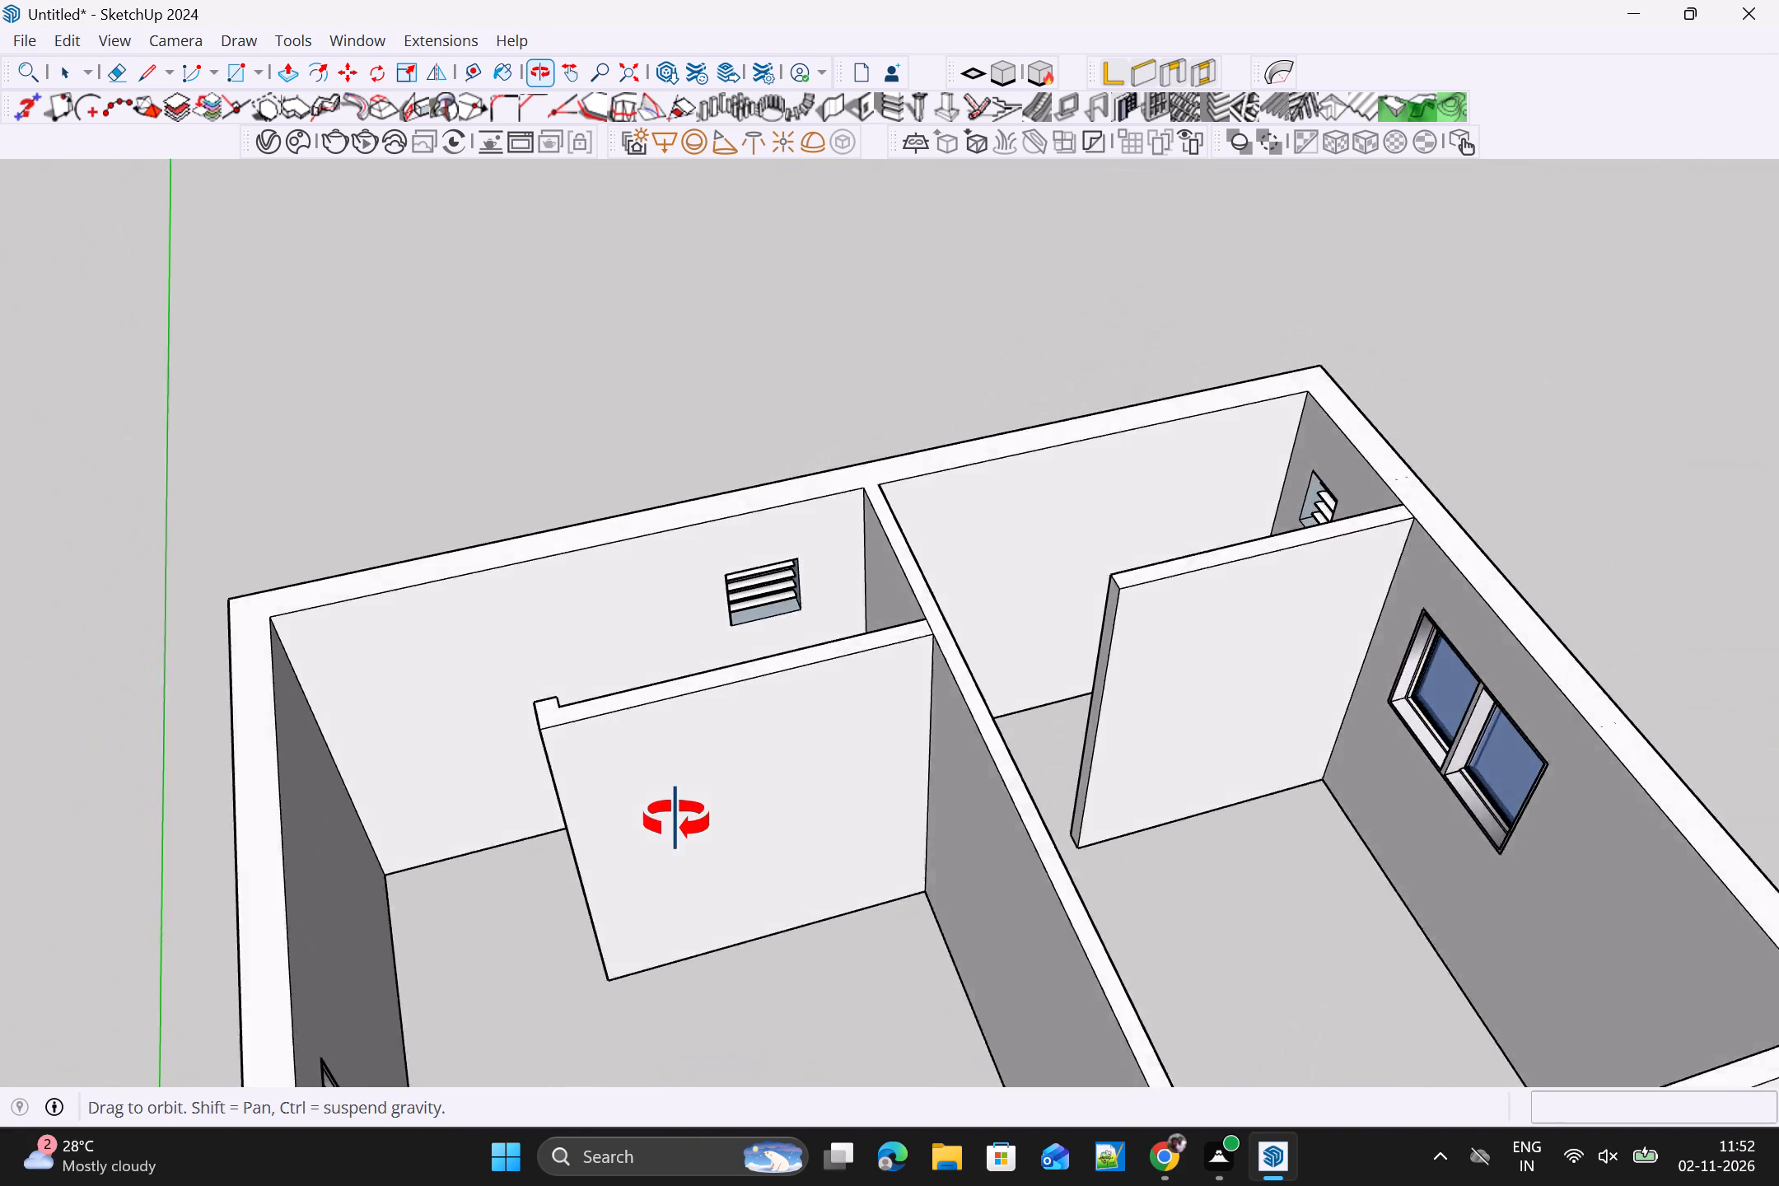
middle_drag(676, 820, 1588, 716)
scroll(1177, 637, up, 3)
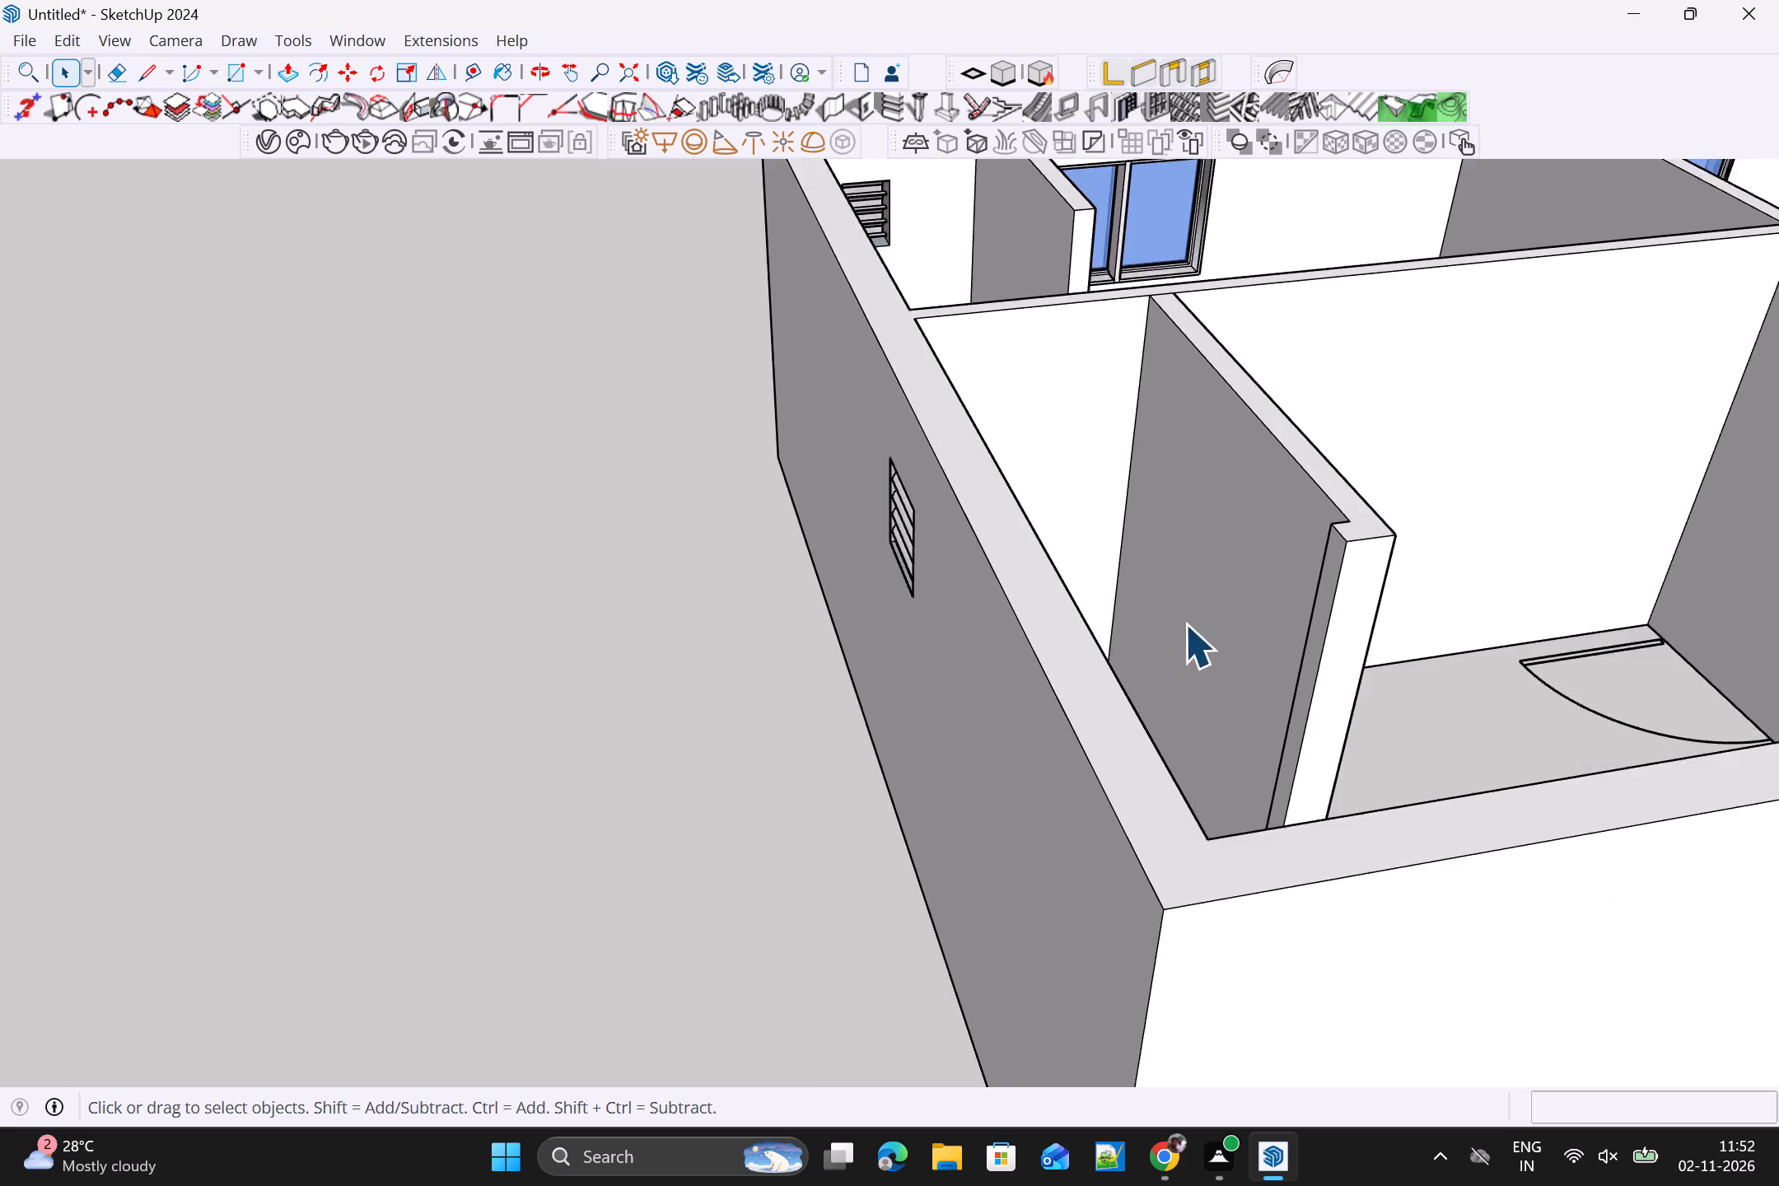
scroll(1184, 623, up, 1)
middle_drag(1162, 632, 617, 916)
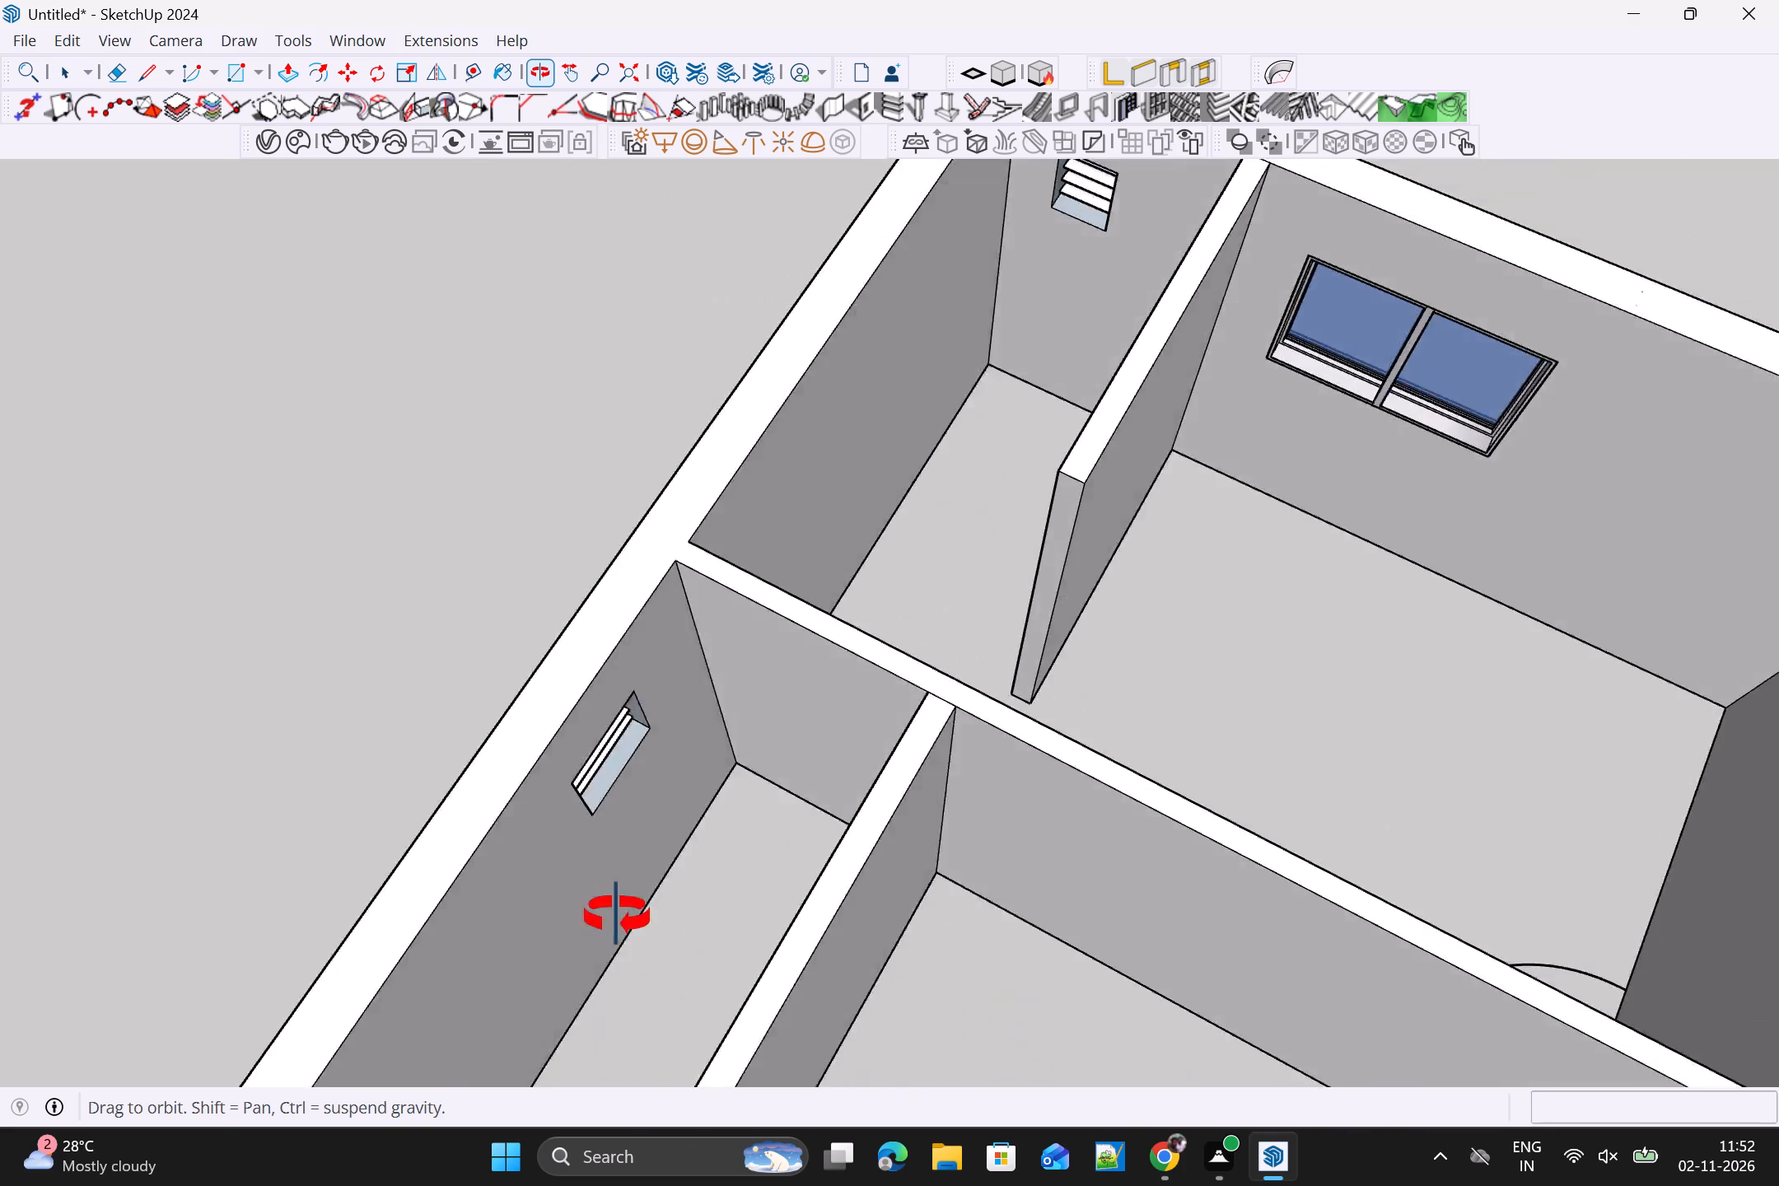
middle_drag(617, 916, 562, 861)
scroll(520, 614, up, 5)
middle_drag(581, 647, 403, 537)
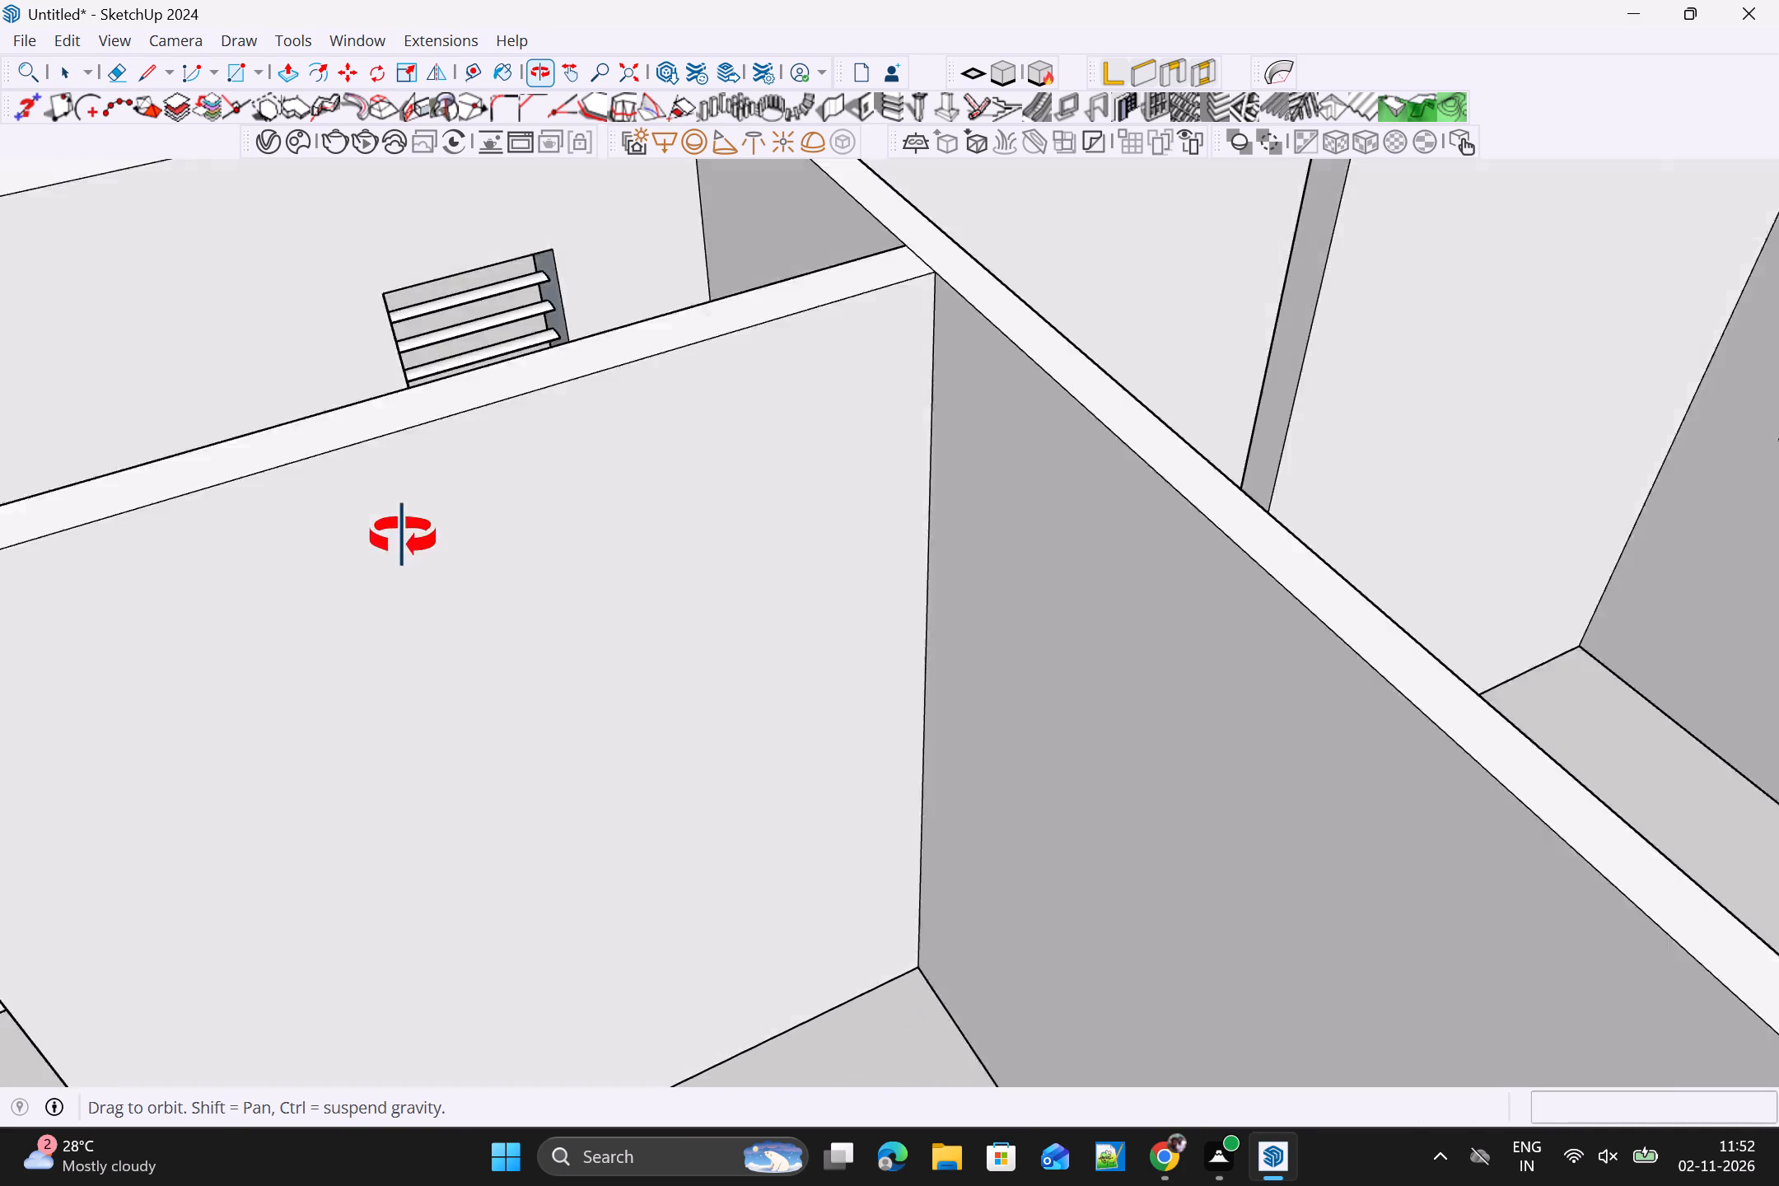
middle_drag(403, 537, 1288, 520)
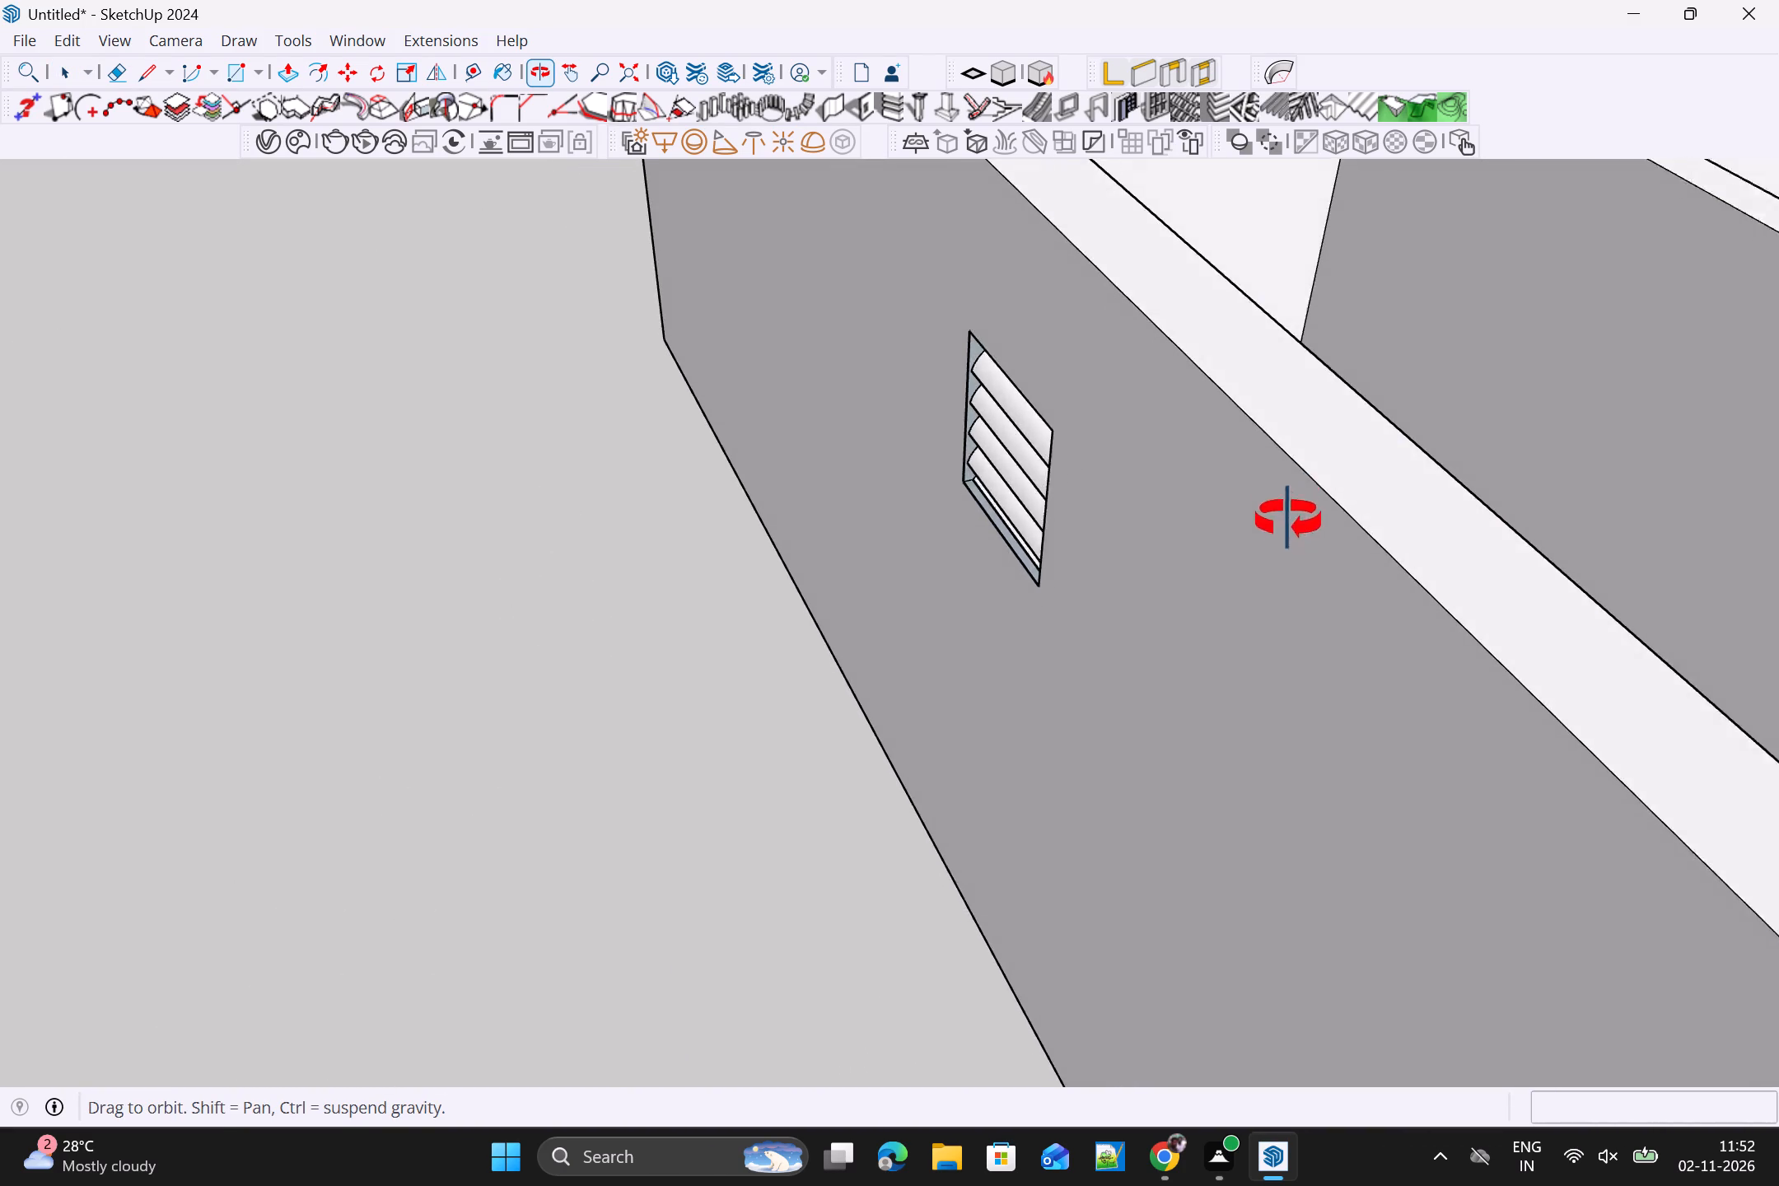
middle_drag(1288, 520, 1285, 504)
scroll(1275, 502, down, 11)
scroll(1436, 569, down, 4)
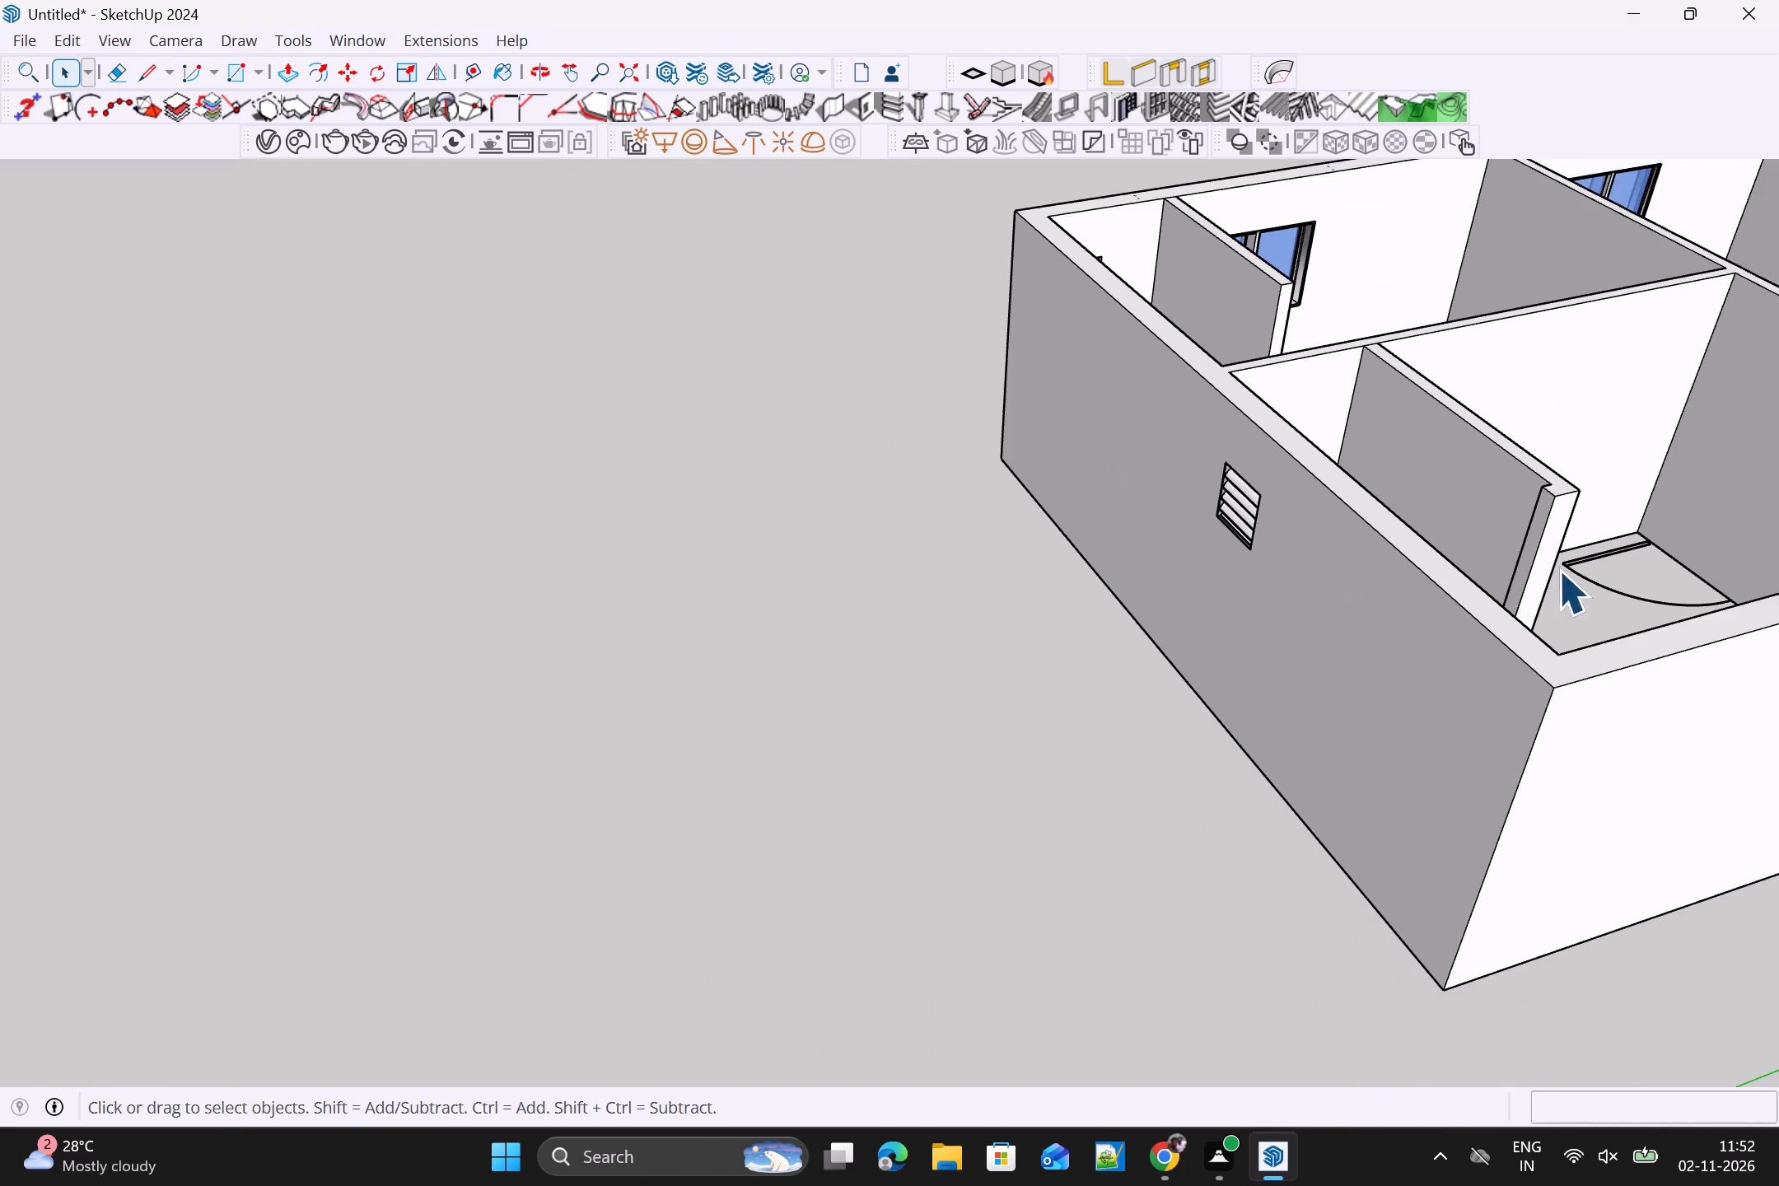
Review the whole house model from the long sides, above and the open front.
middle_drag(1559, 570, 1245, 503)
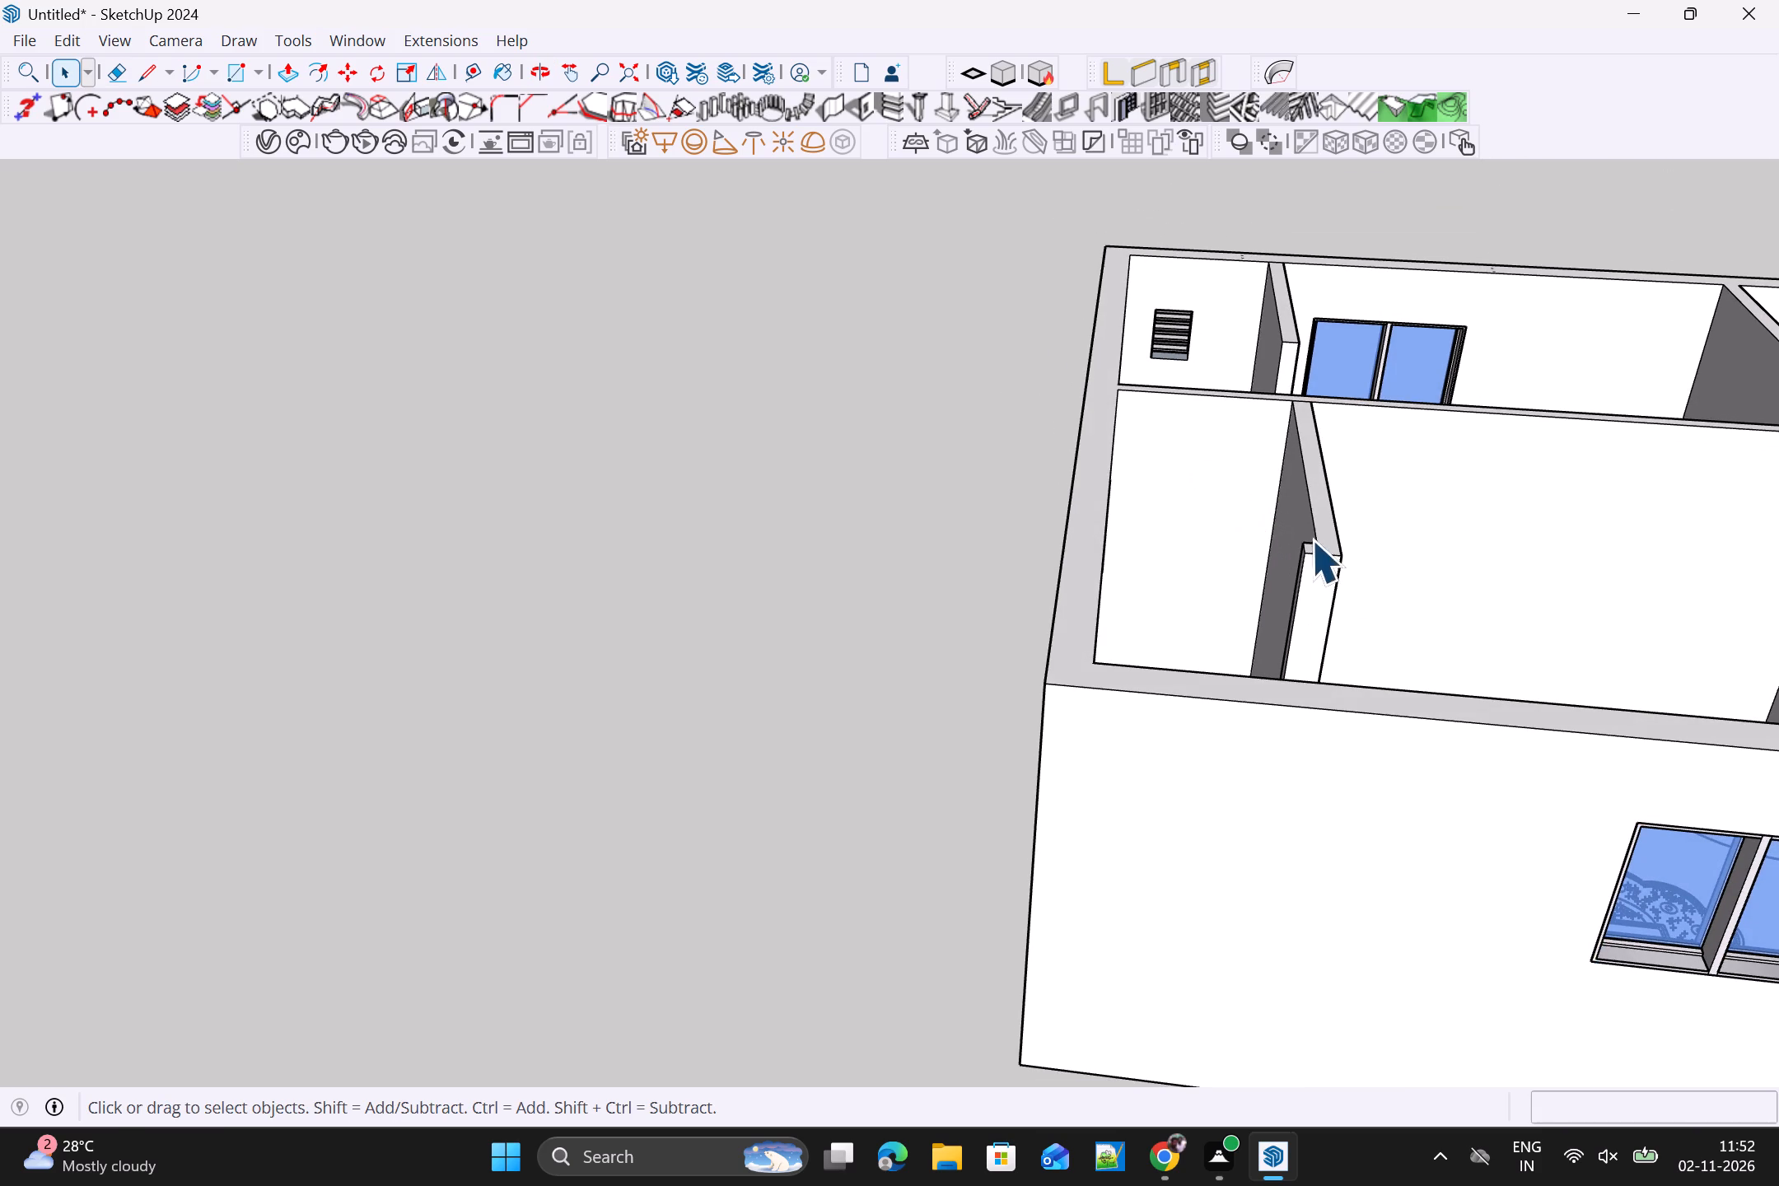
scroll(1324, 537, up, 3)
scroll(1338, 540, down, 2)
shift+middle_drag(1376, 533, 1118, 470)
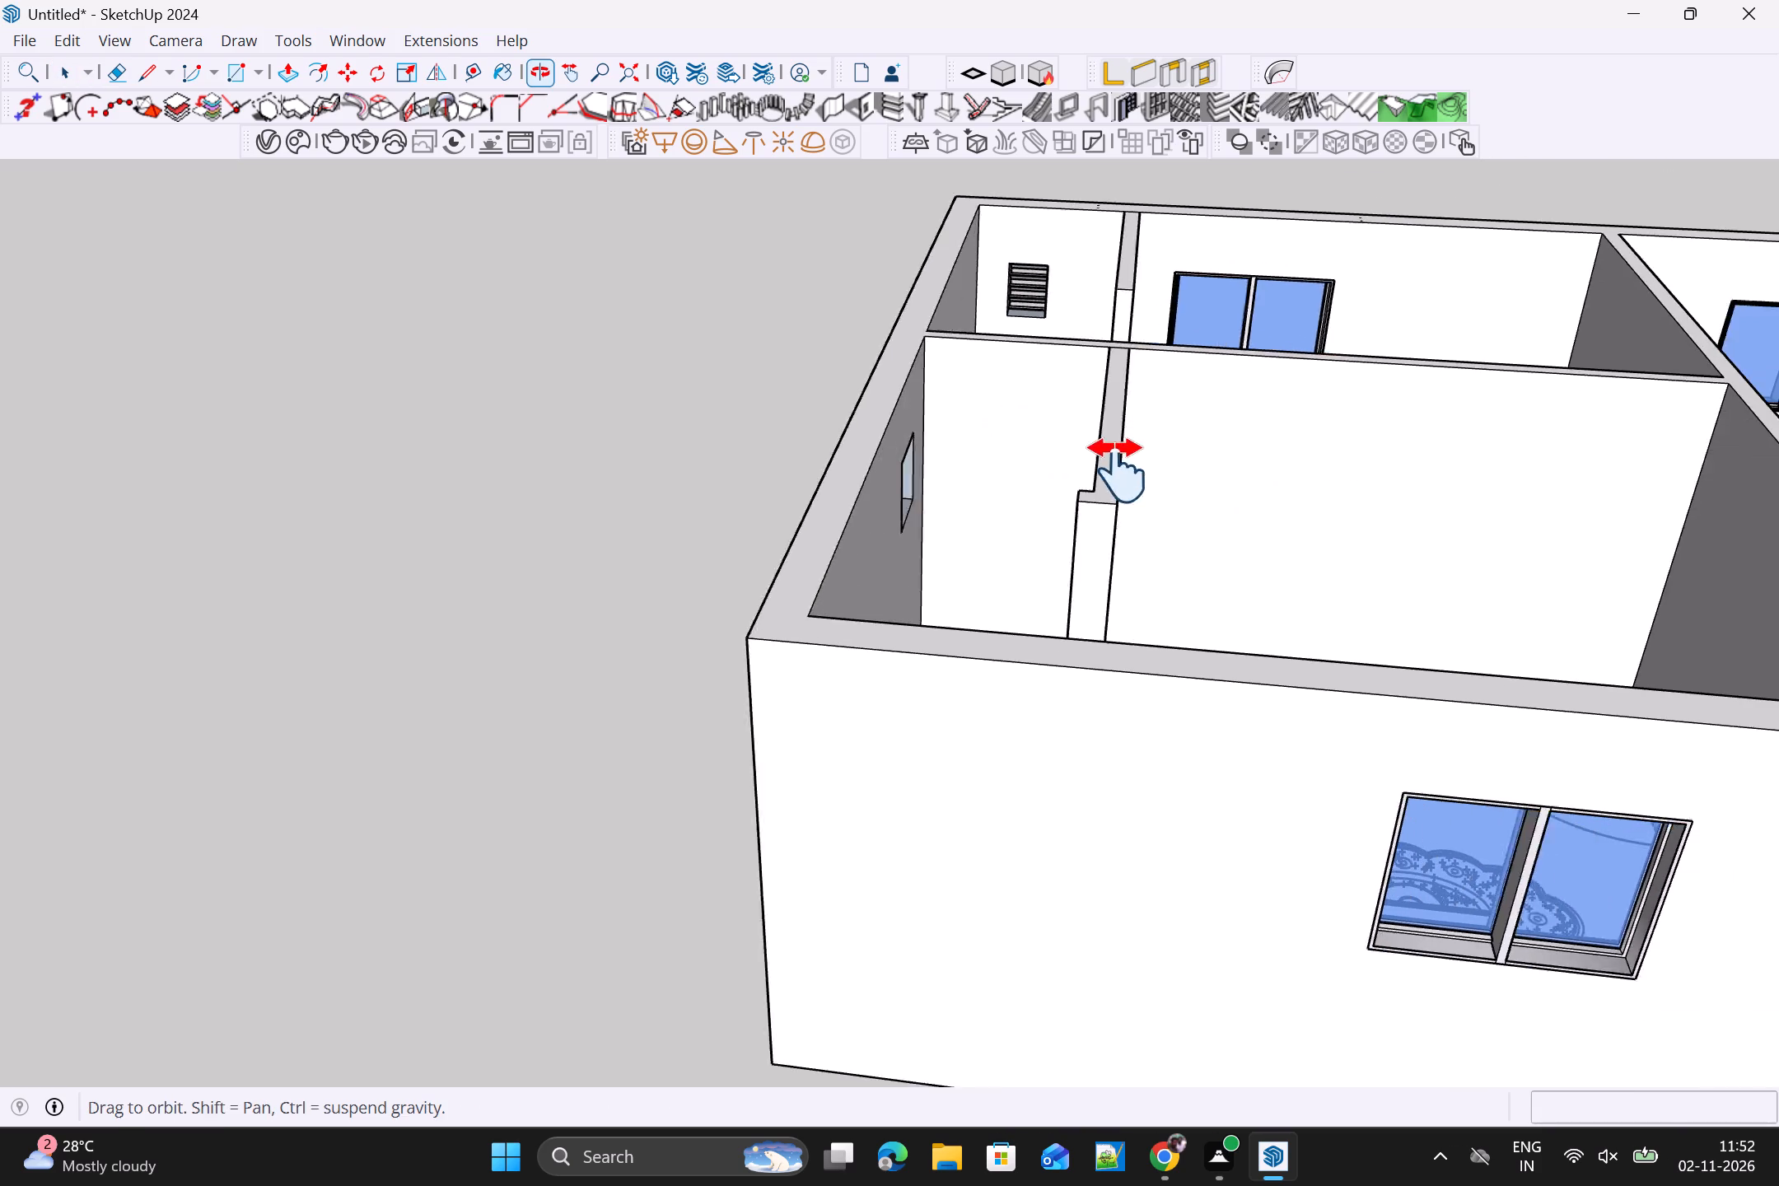
shift+middle_drag(1118, 470, 1114, 468)
scroll(1370, 504, down, 4)
shift+middle_drag(1762, 600, 1338, 545)
scroll(1591, 571, down, 3)
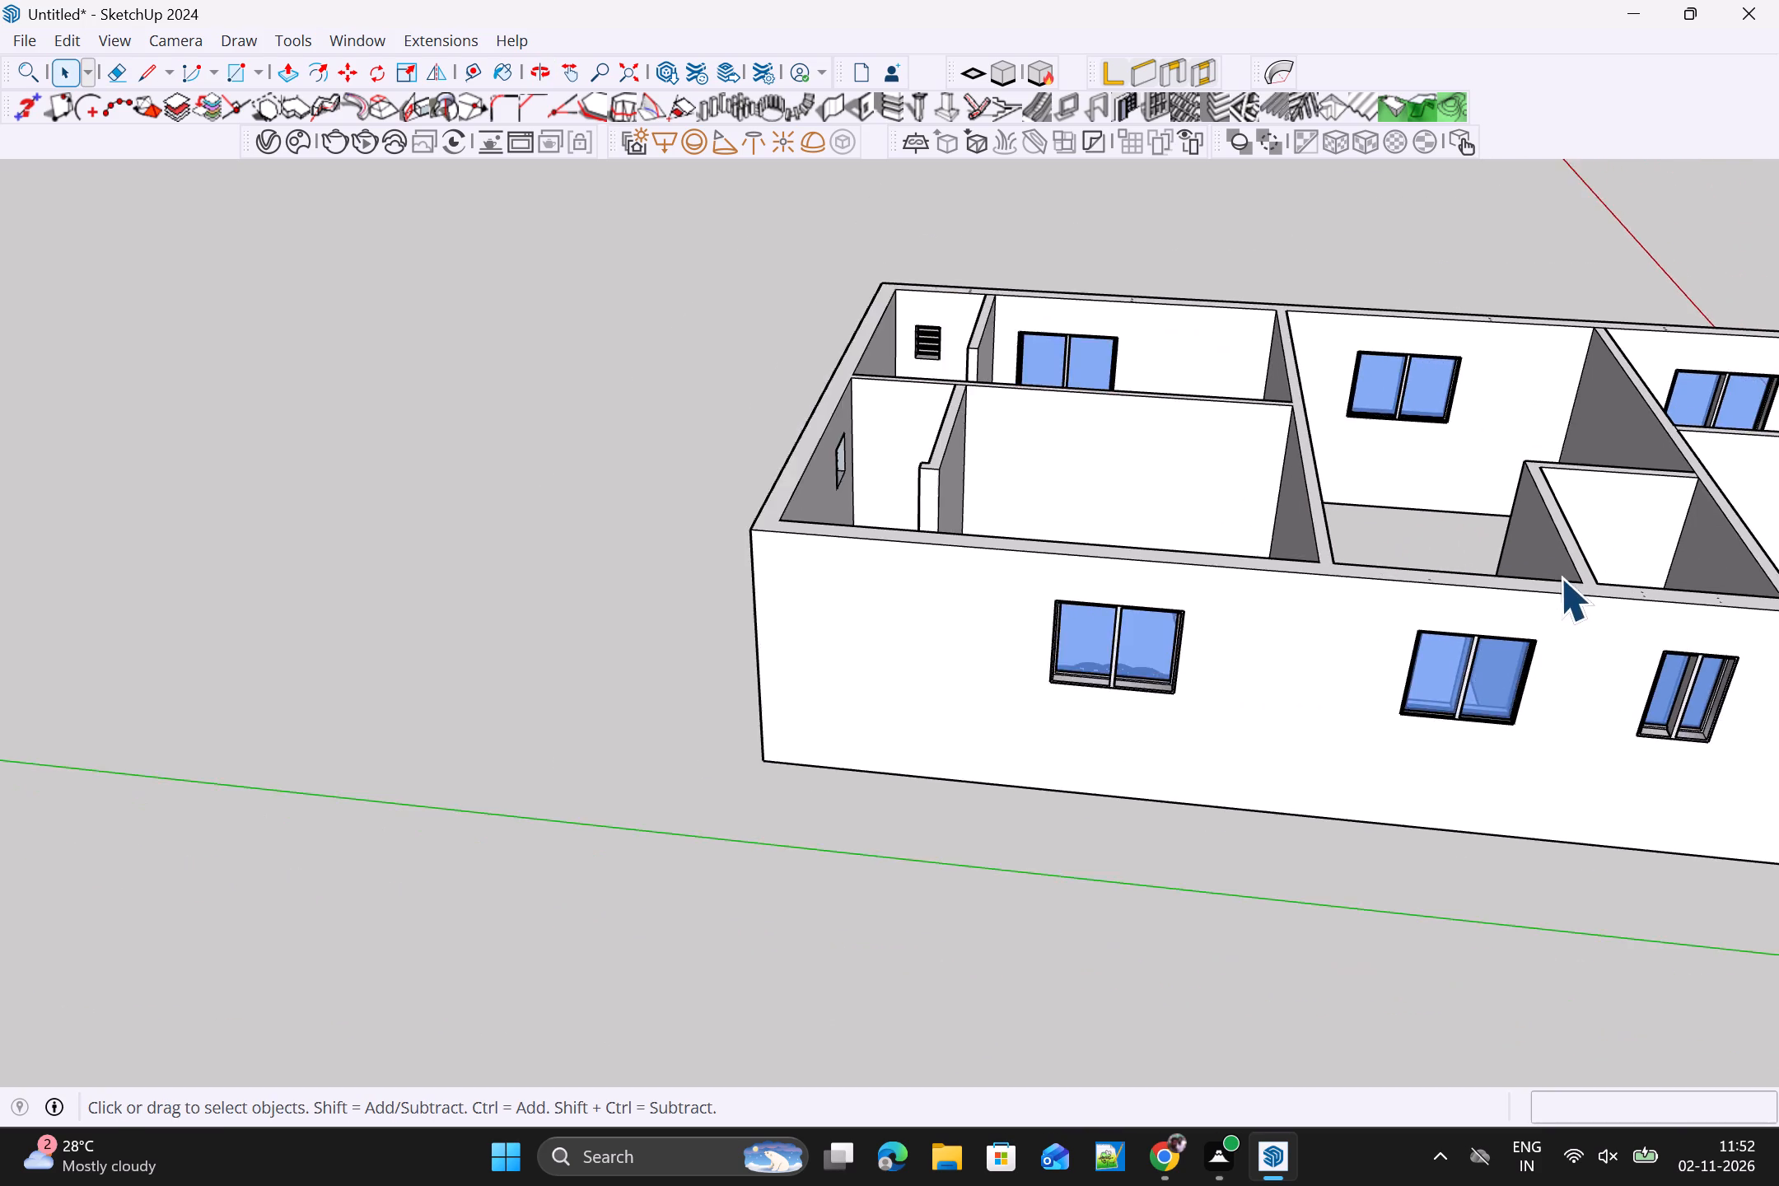
scroll(1560, 577, down, 4)
shift+middle_drag(1307, 588, 764, 478)
middle_drag(1387, 548, 857, 843)
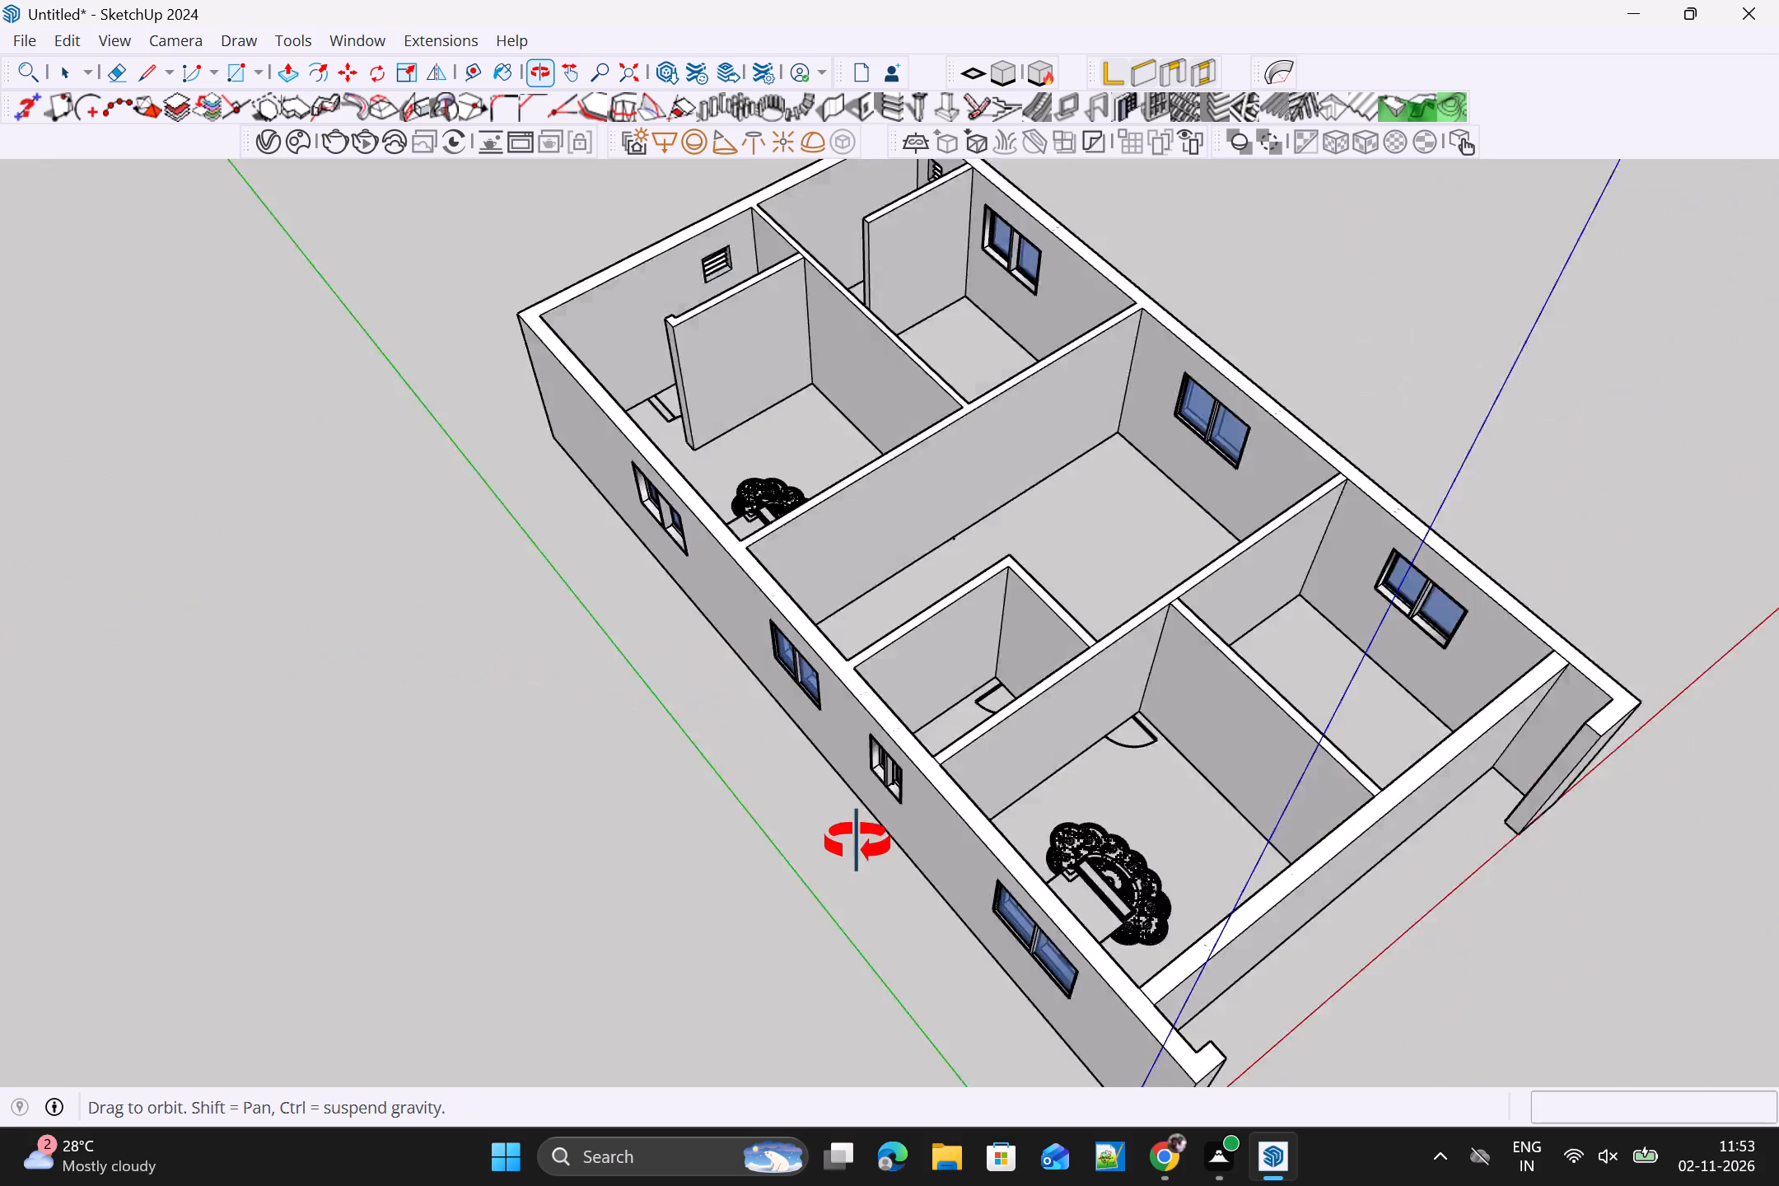
middle_drag(857, 843, 553, 511)
scroll(1100, 568, up, 3)
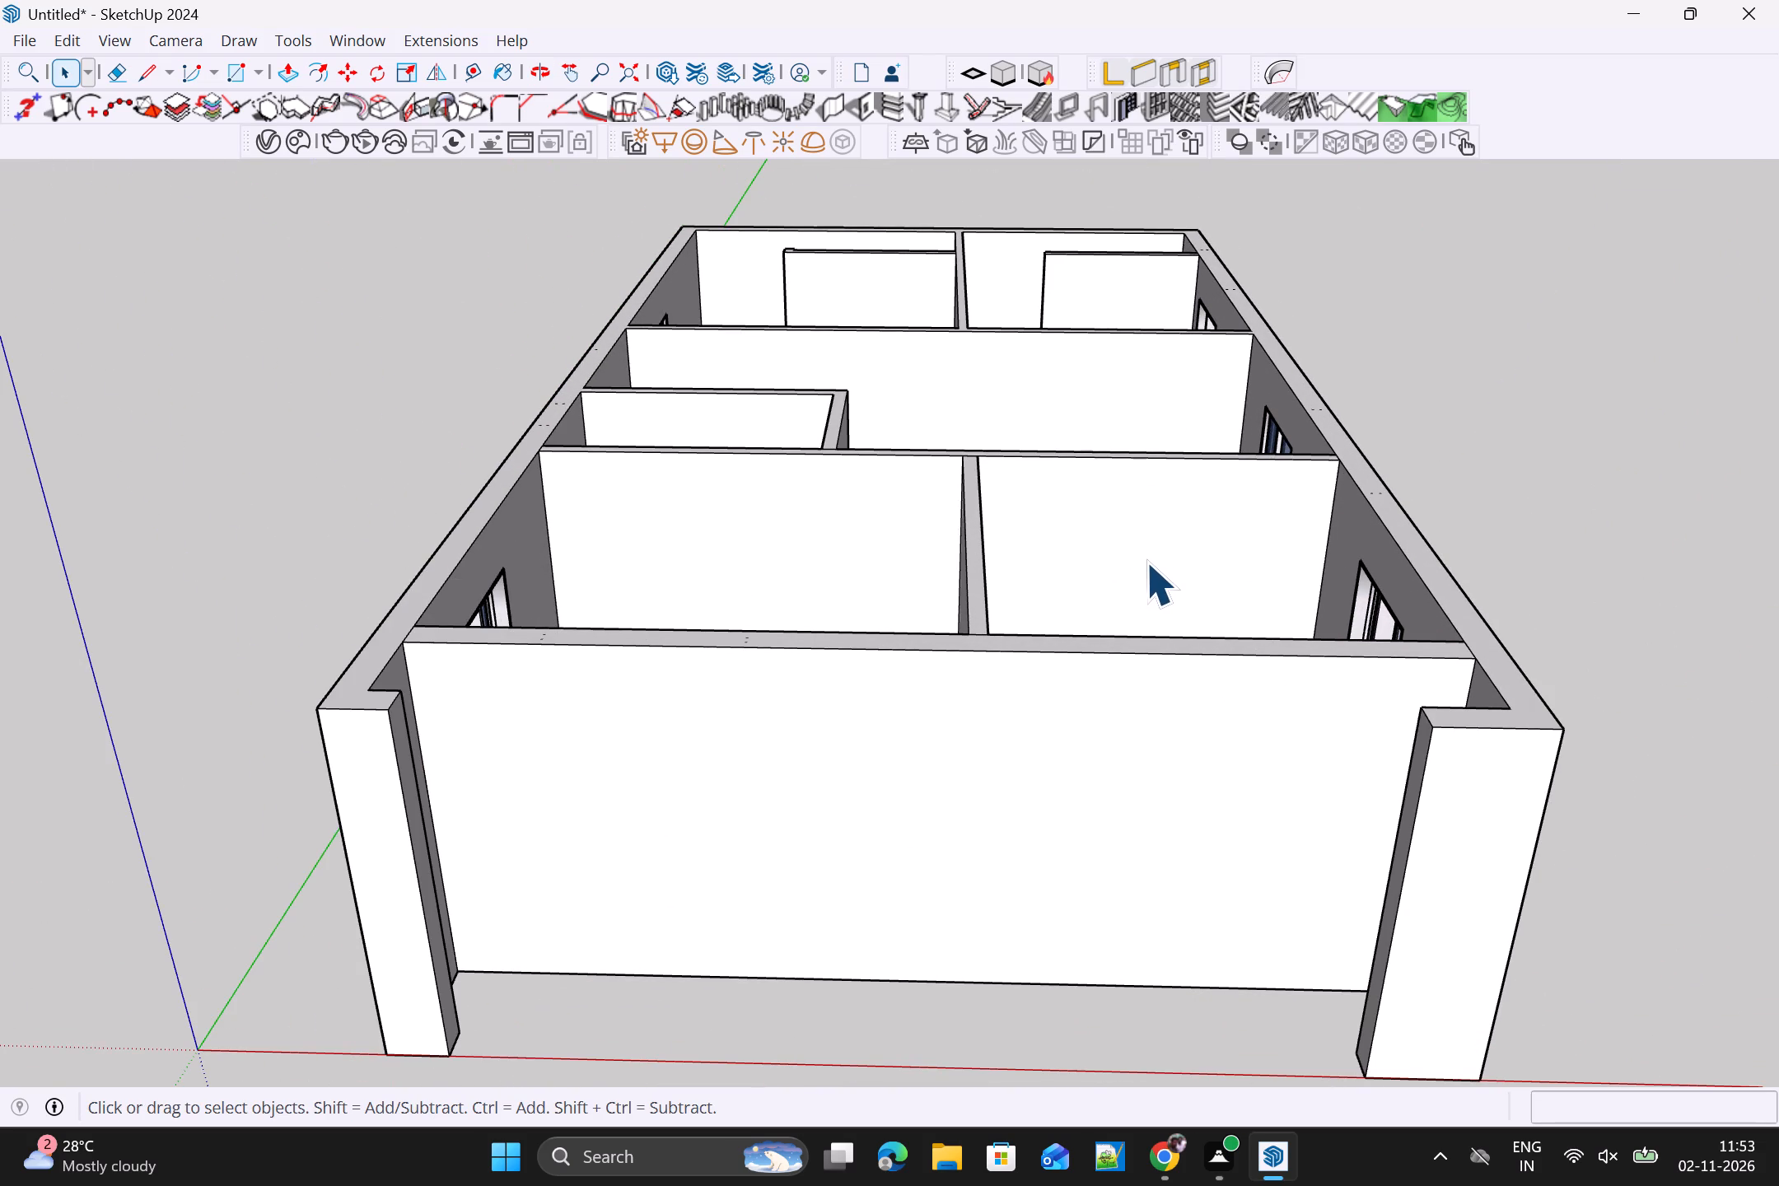
scroll(1146, 562, up, 1)
middle_drag(1146, 562, 1126, 465)
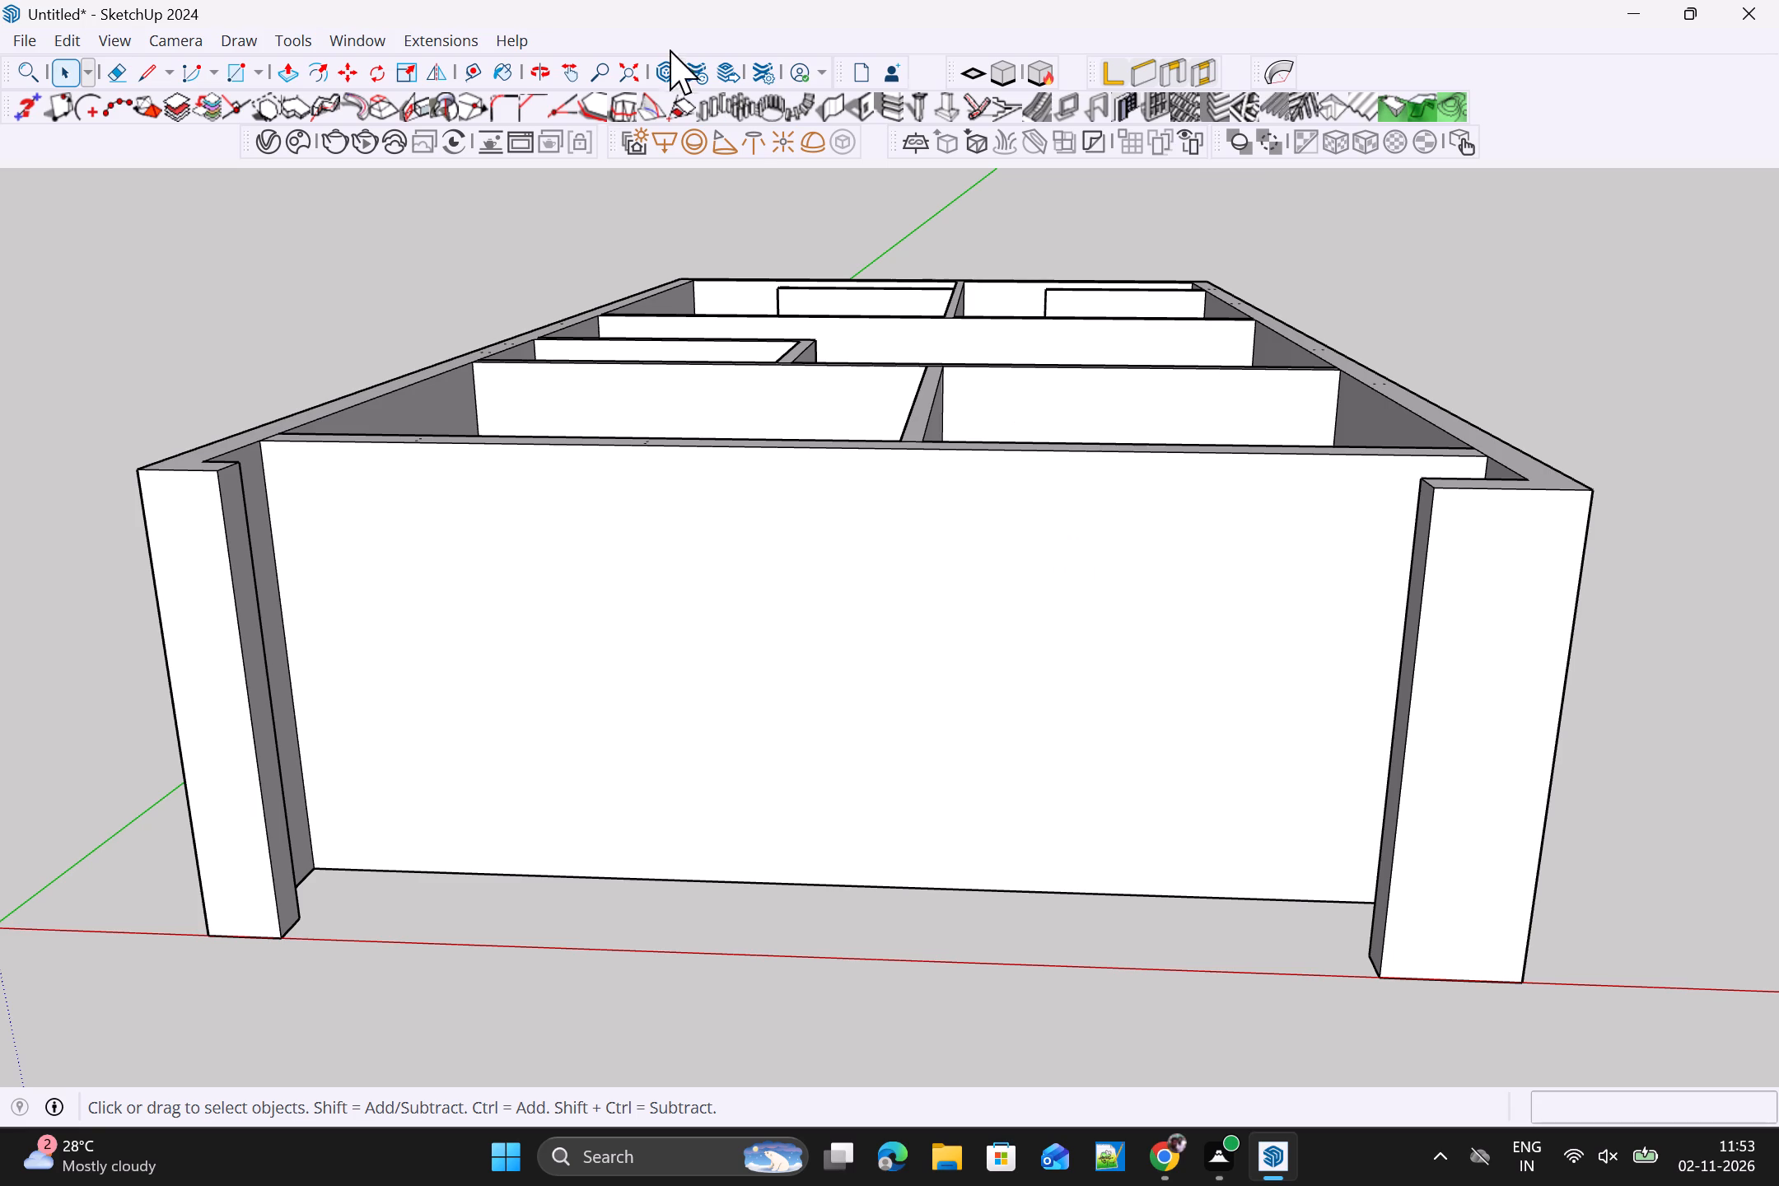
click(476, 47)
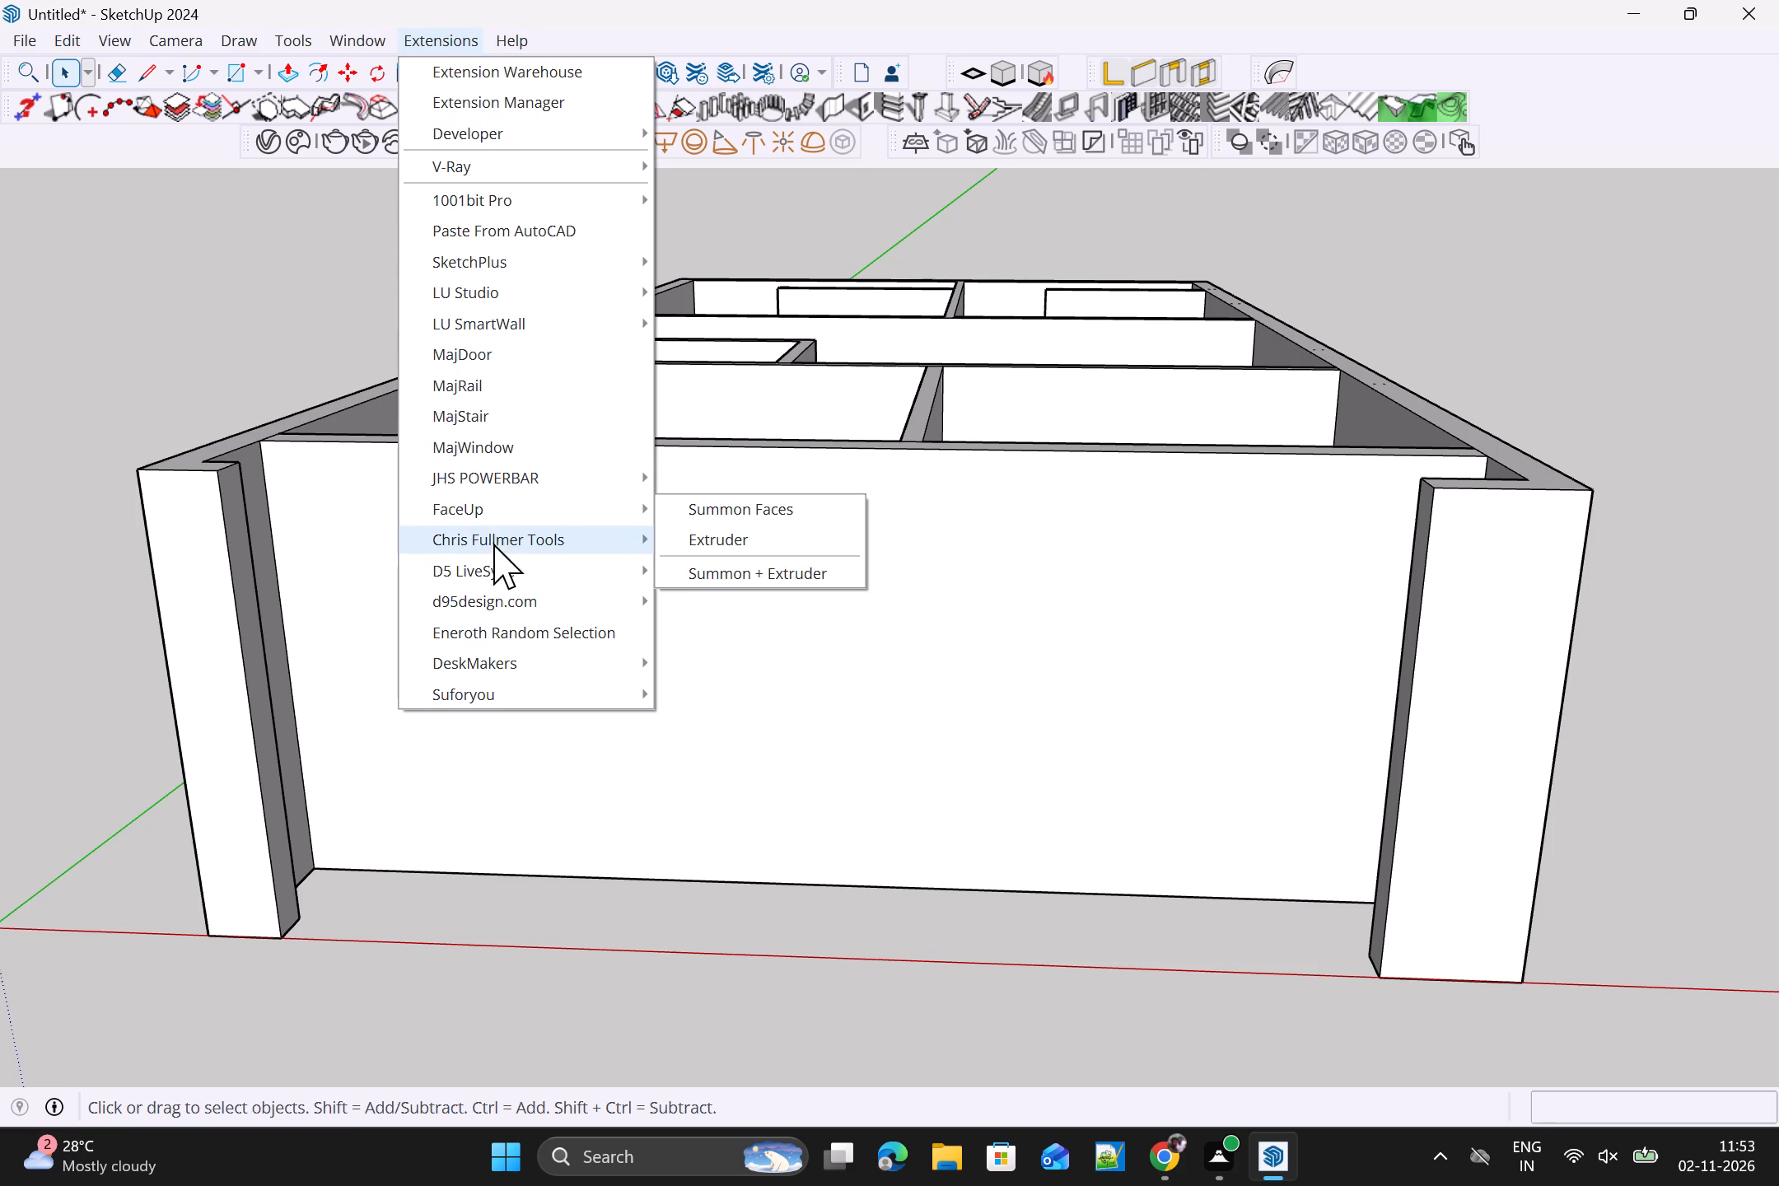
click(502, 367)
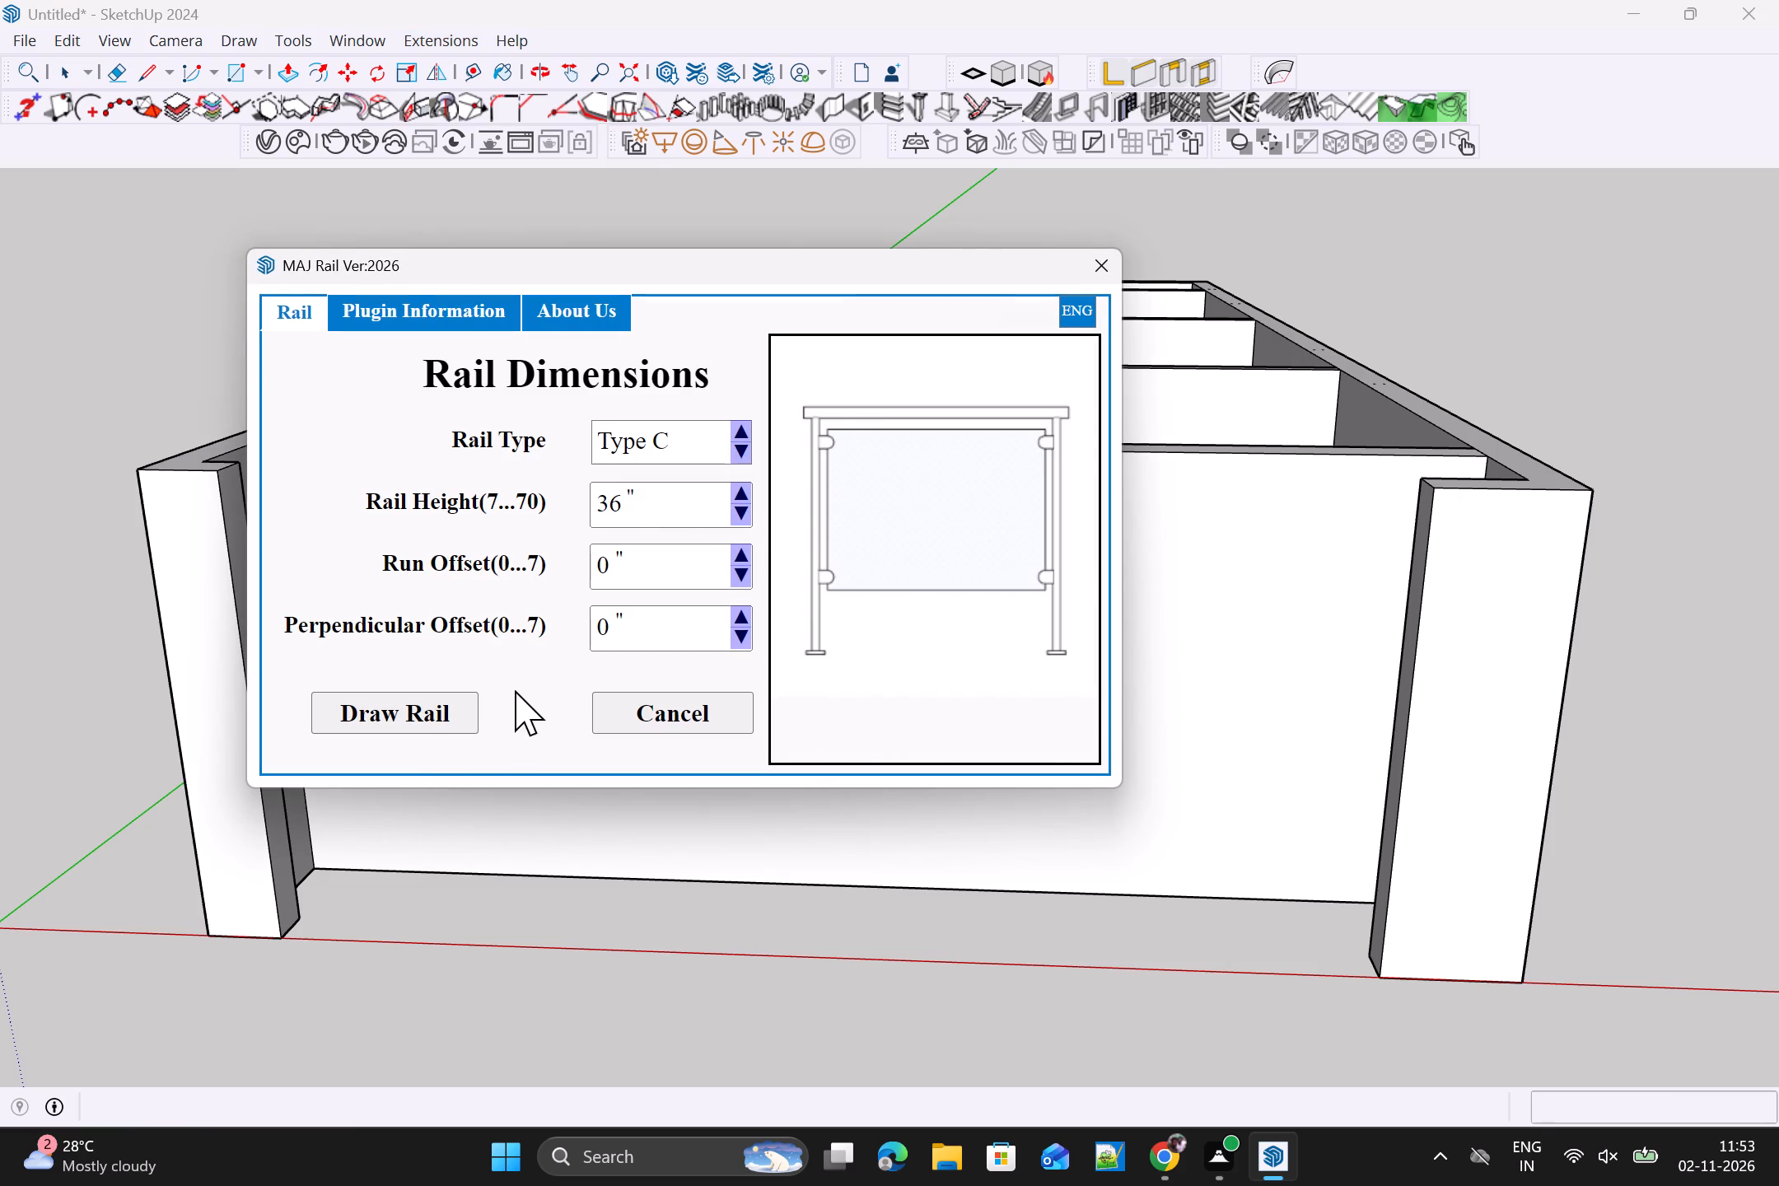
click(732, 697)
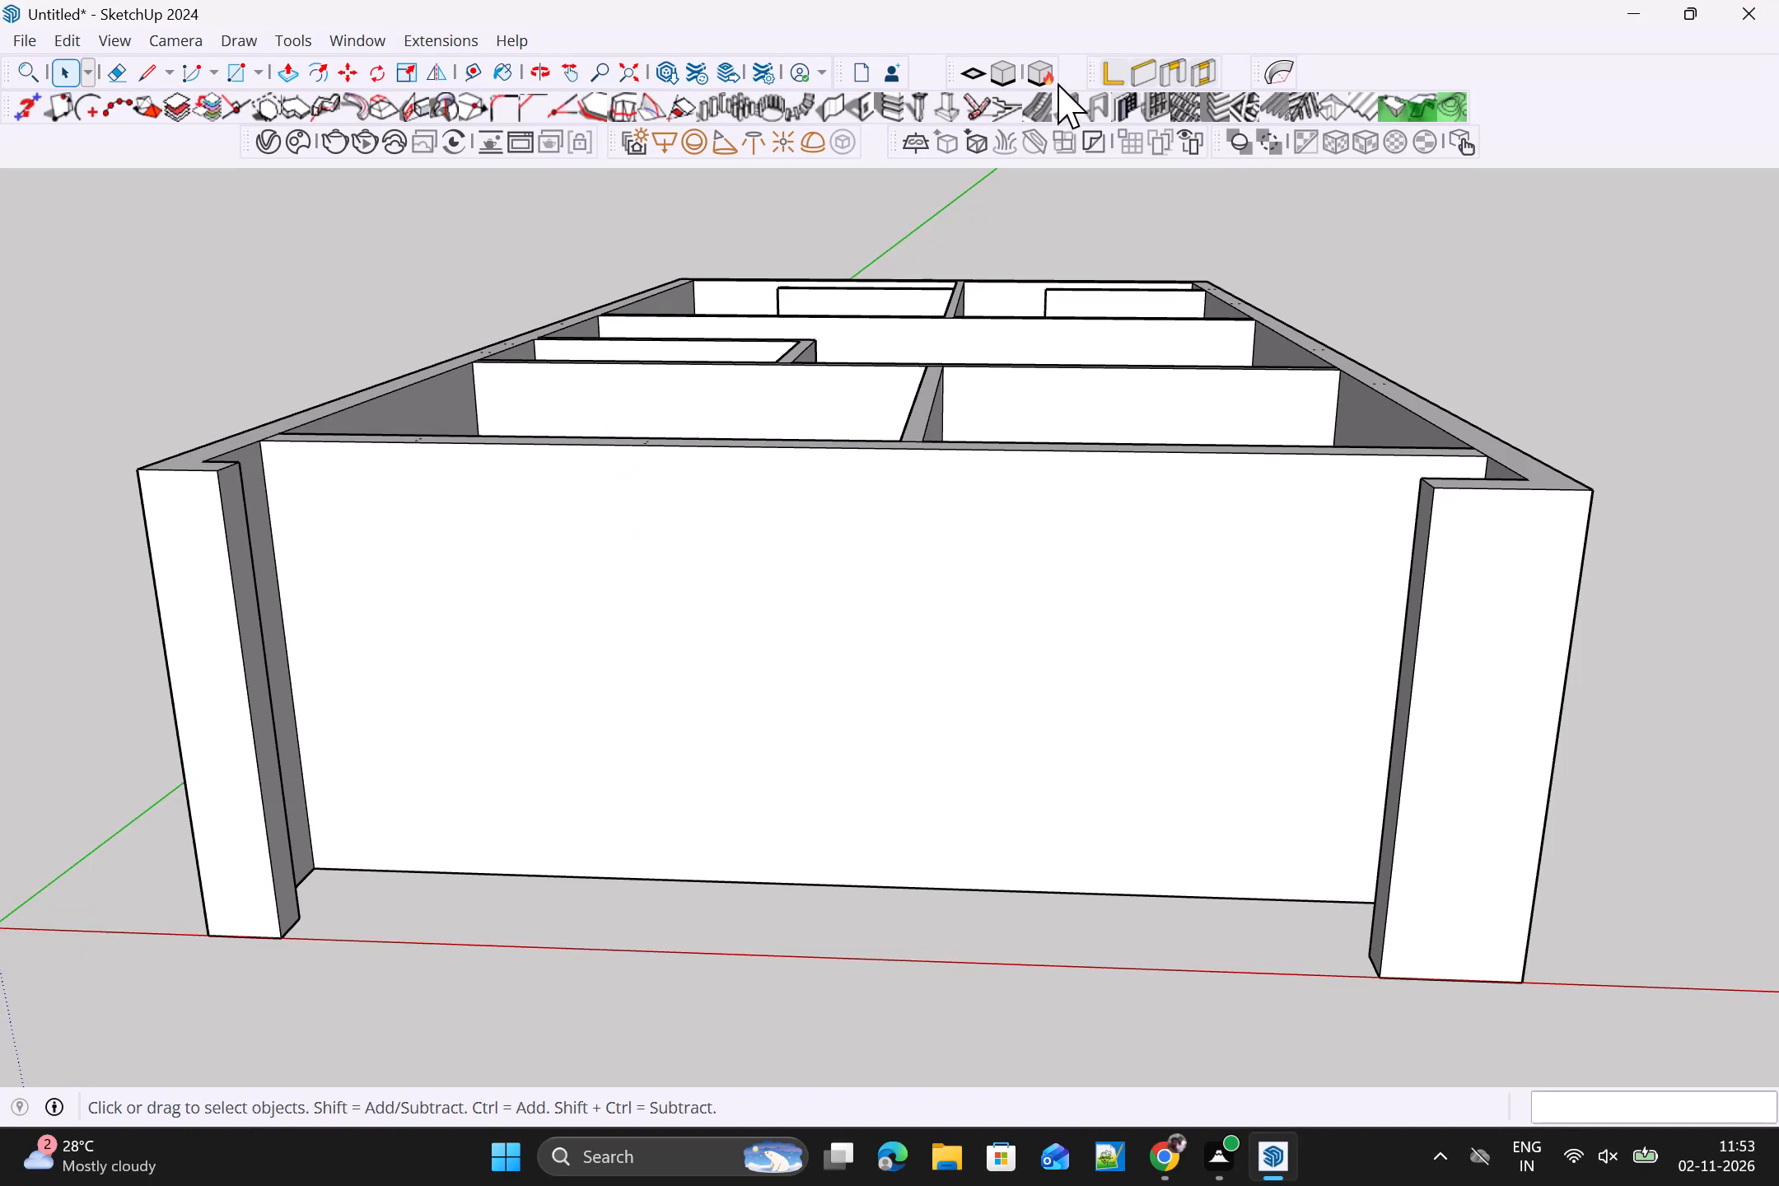
Place a MajDoor door about 3' 10" wide in the wall behind the open front, serving the front room without the bed.
click(446, 45)
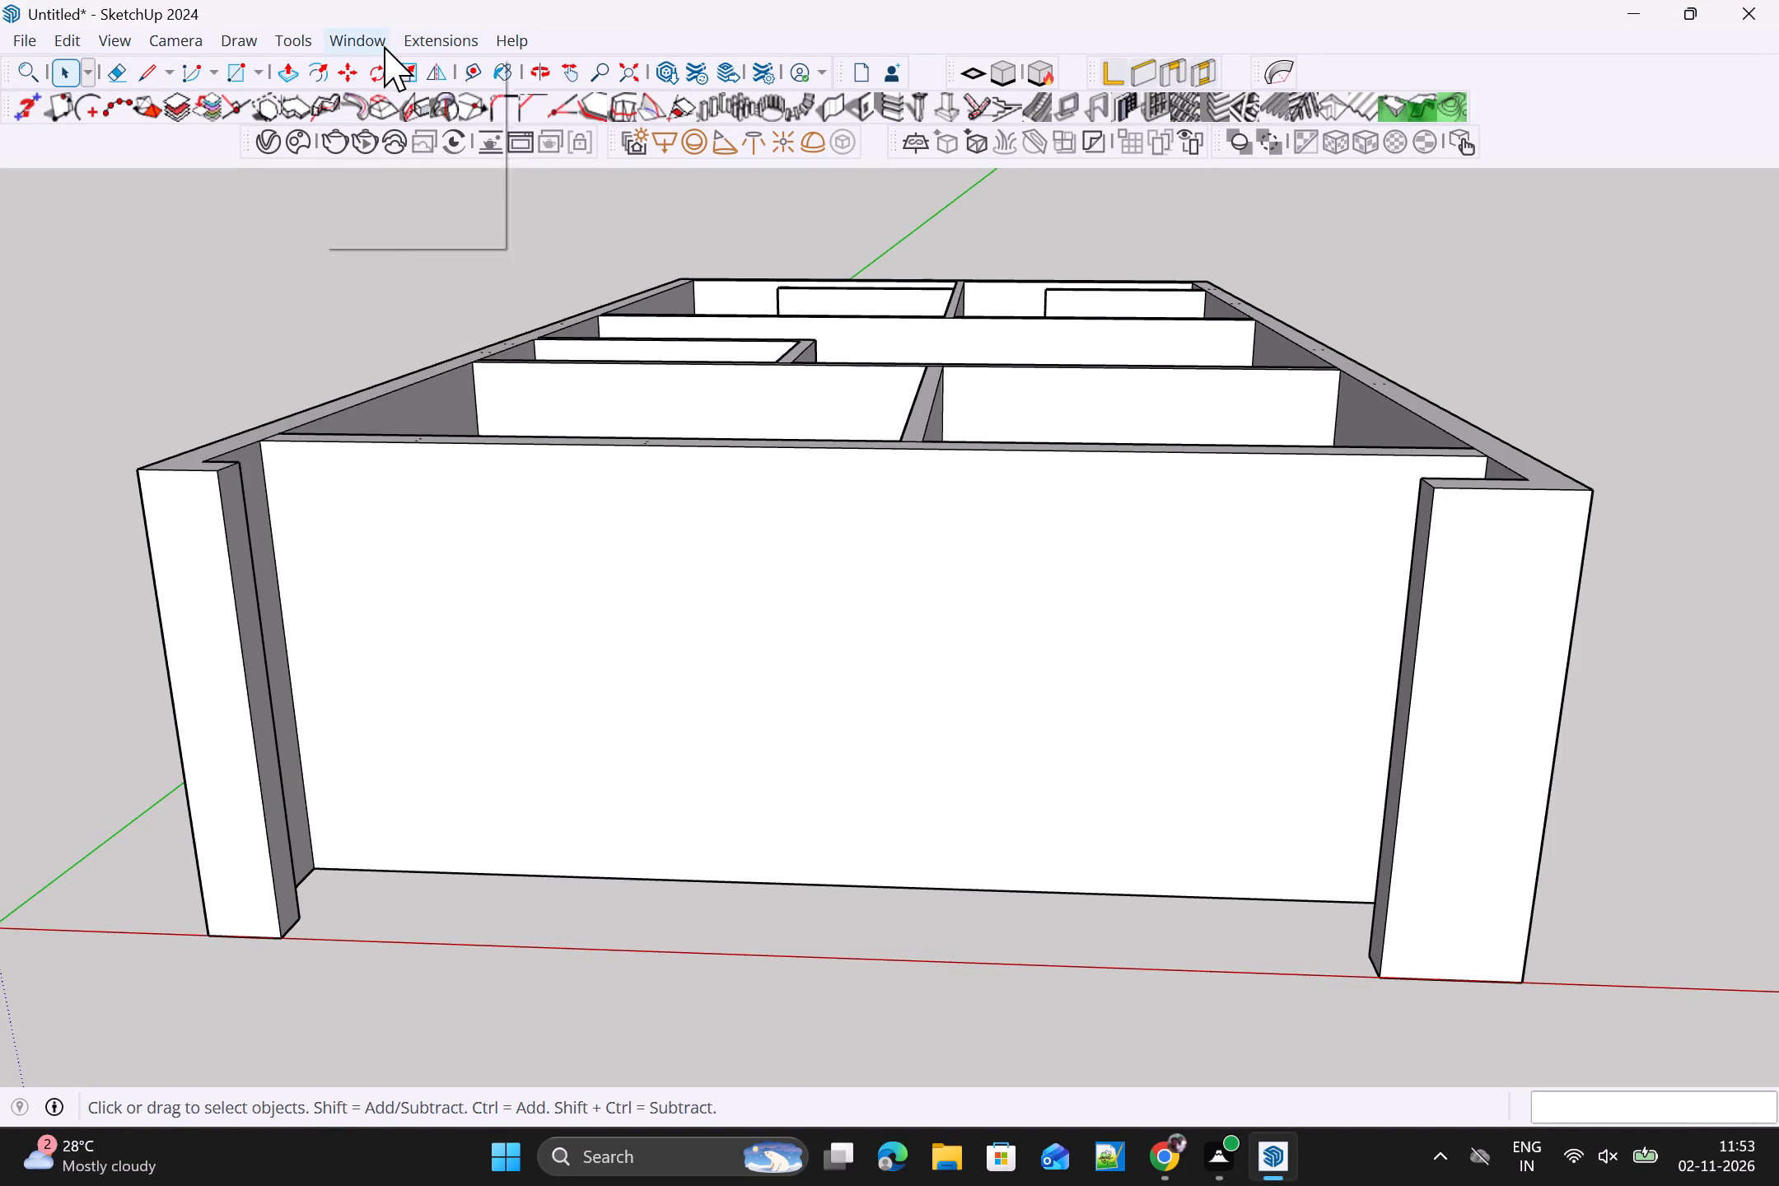
click(384, 46)
click(428, 50)
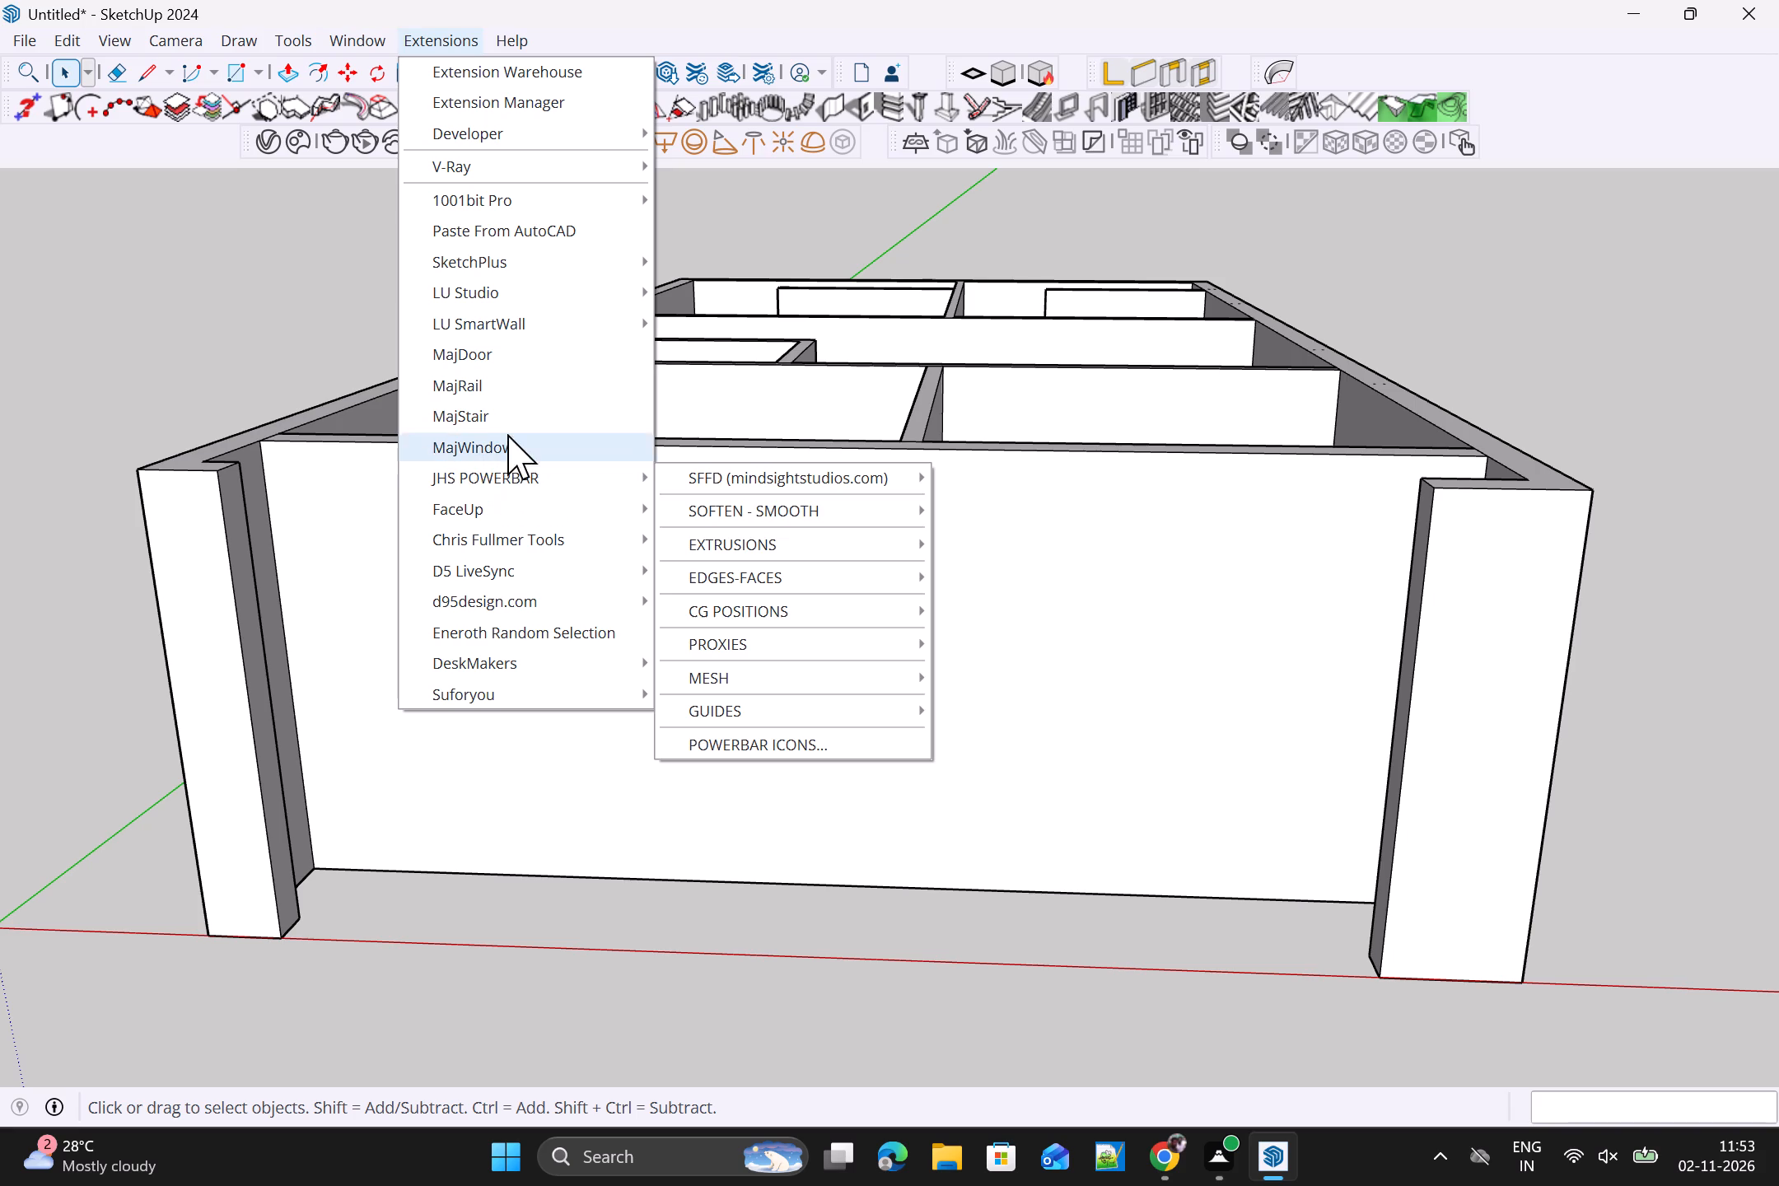
click(512, 361)
click(478, 637)
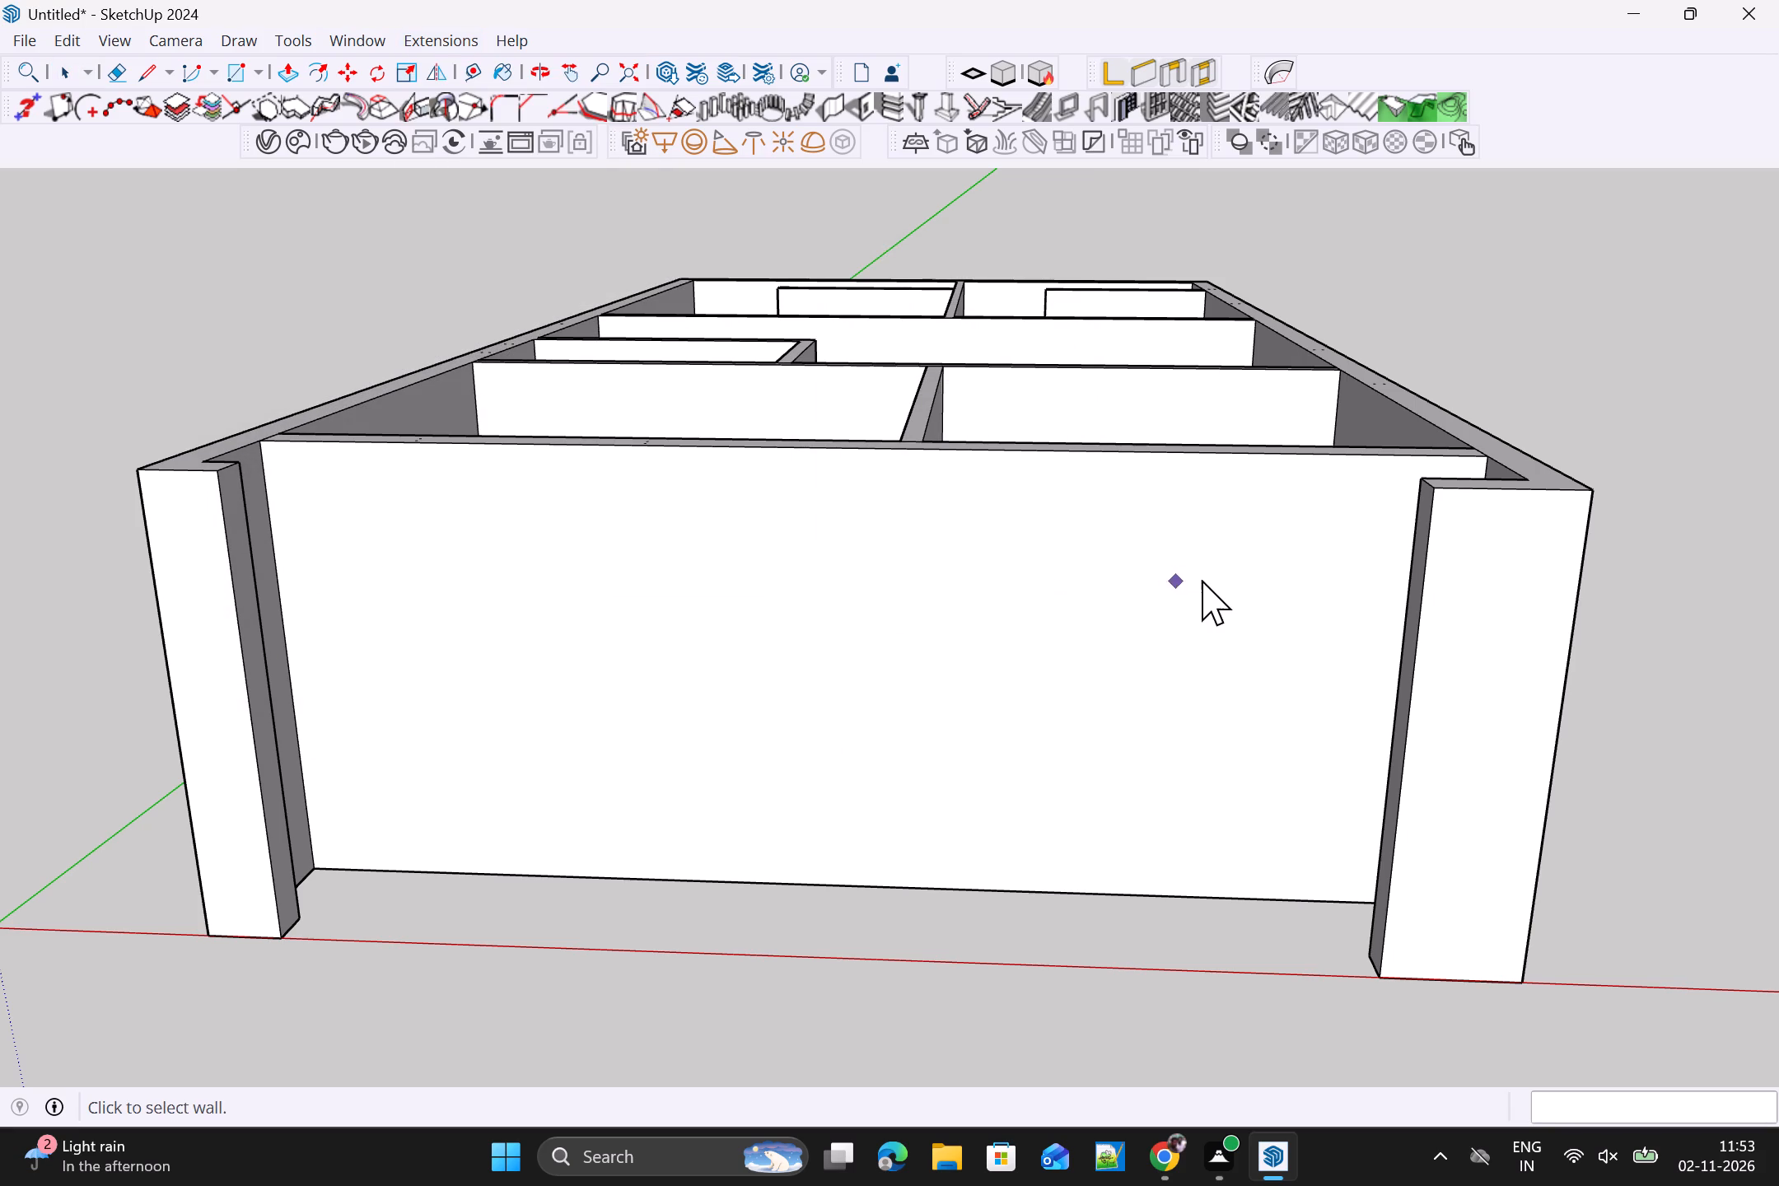
click(1235, 591)
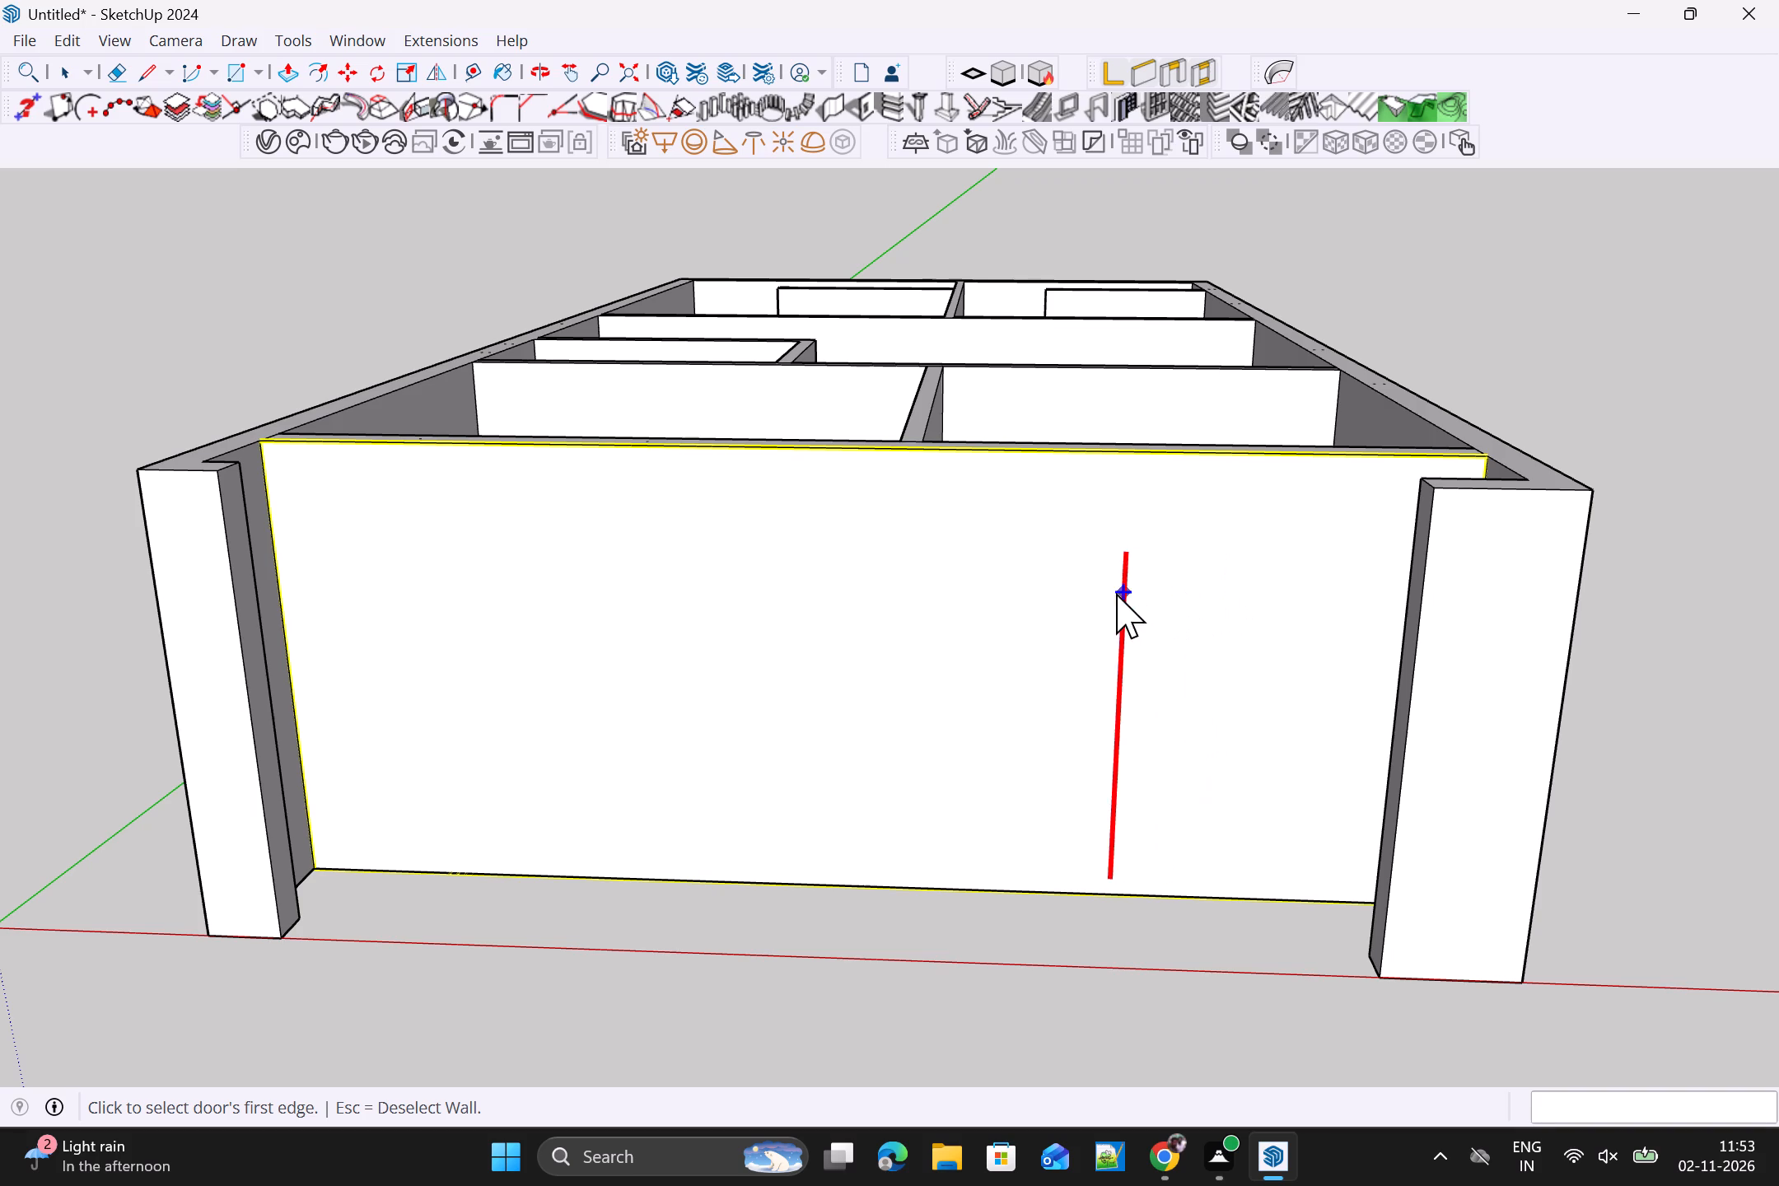
click(998, 597)
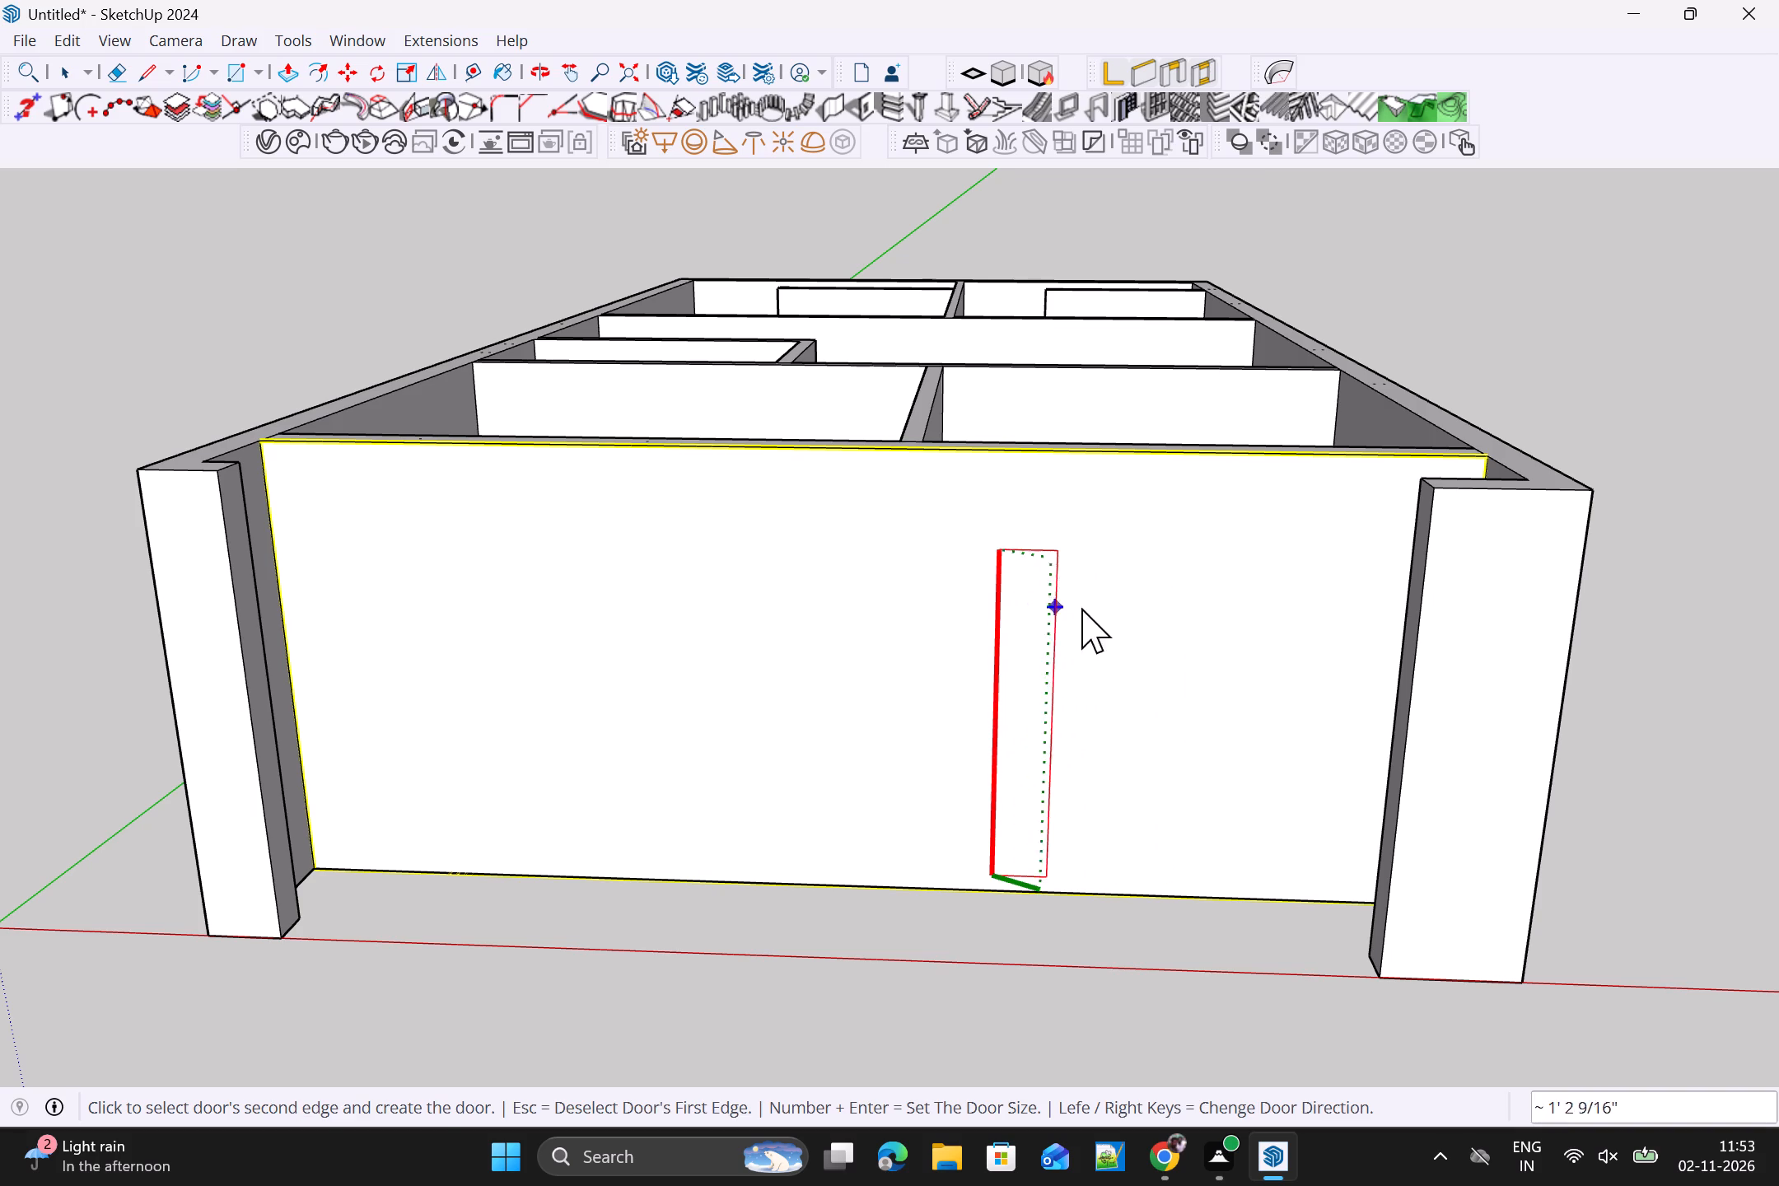
click(1207, 597)
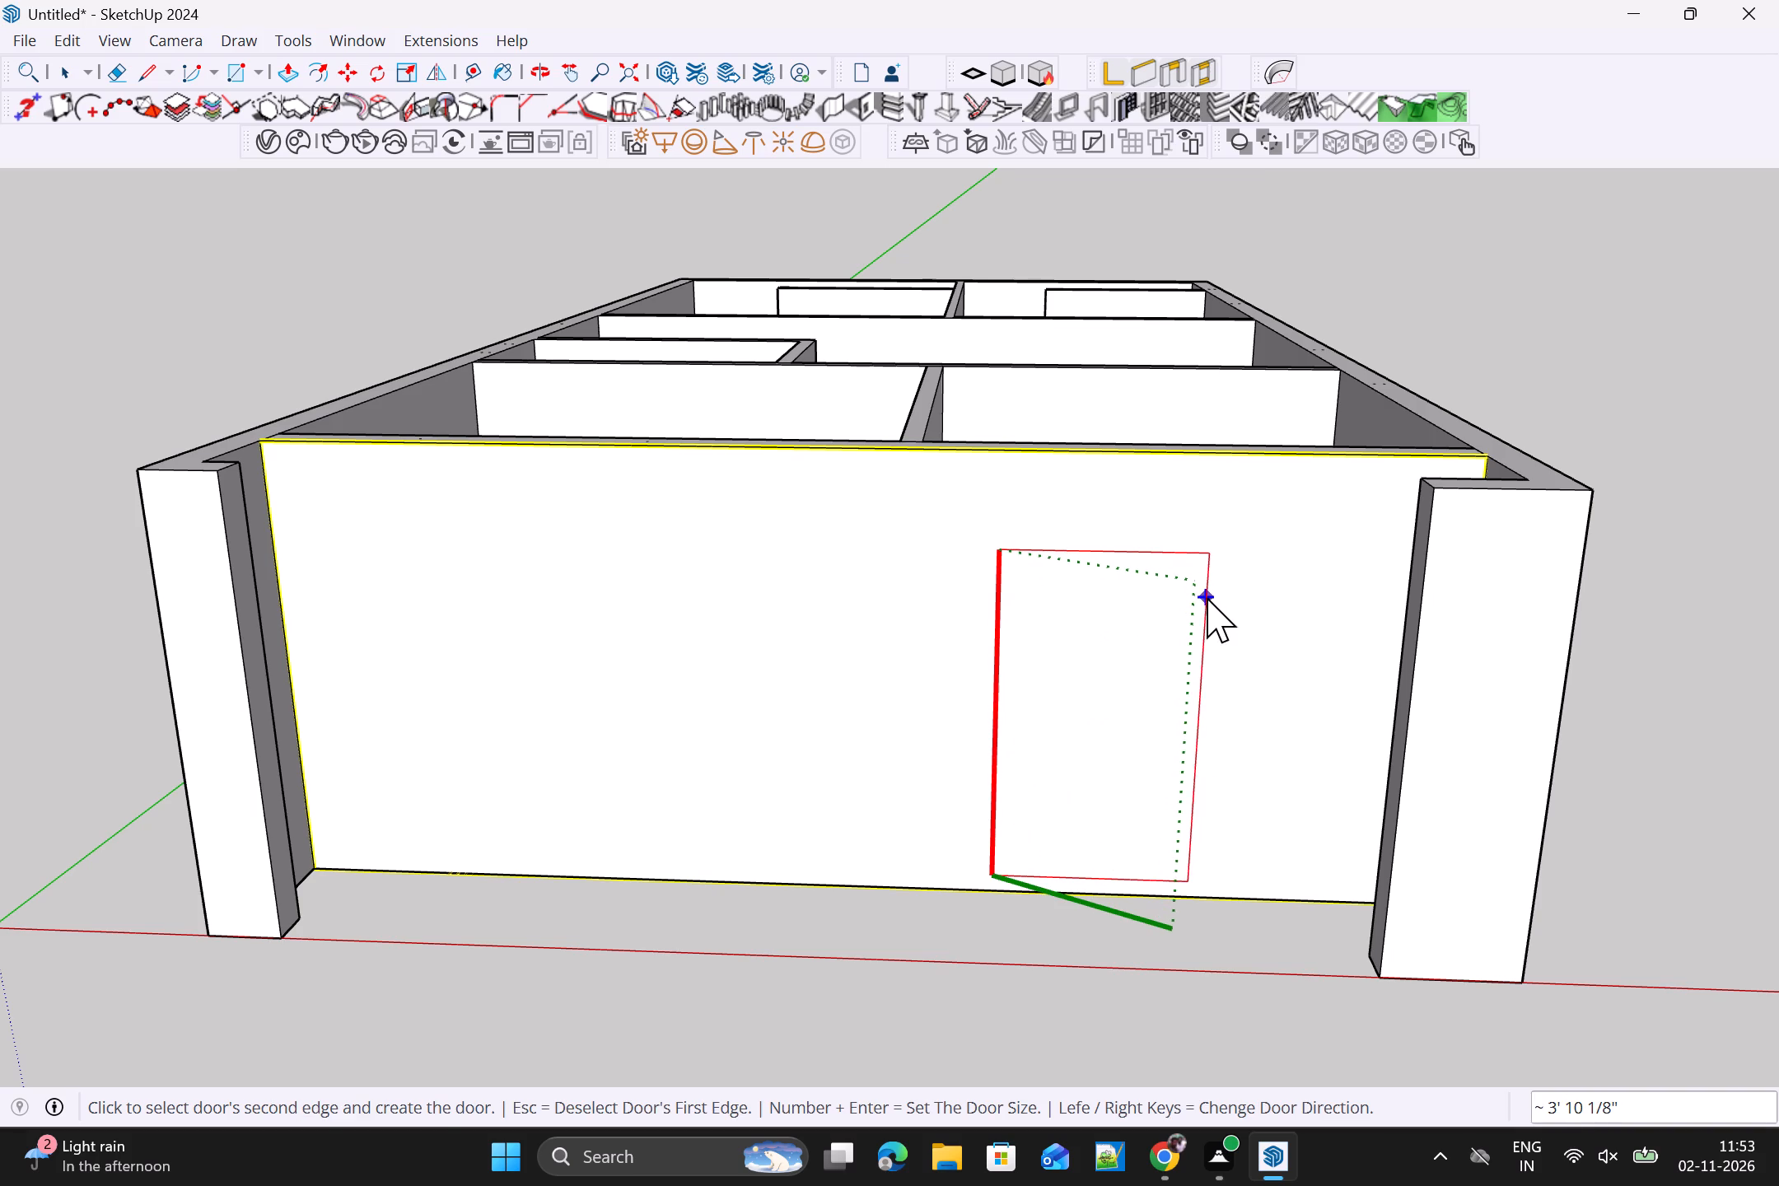
Place another door about 3' 7" wide in that front room's rear wall, close to the partition shared with the bedroom.
scroll(1249, 619, down, 2)
middle_drag(1257, 650, 301, 976)
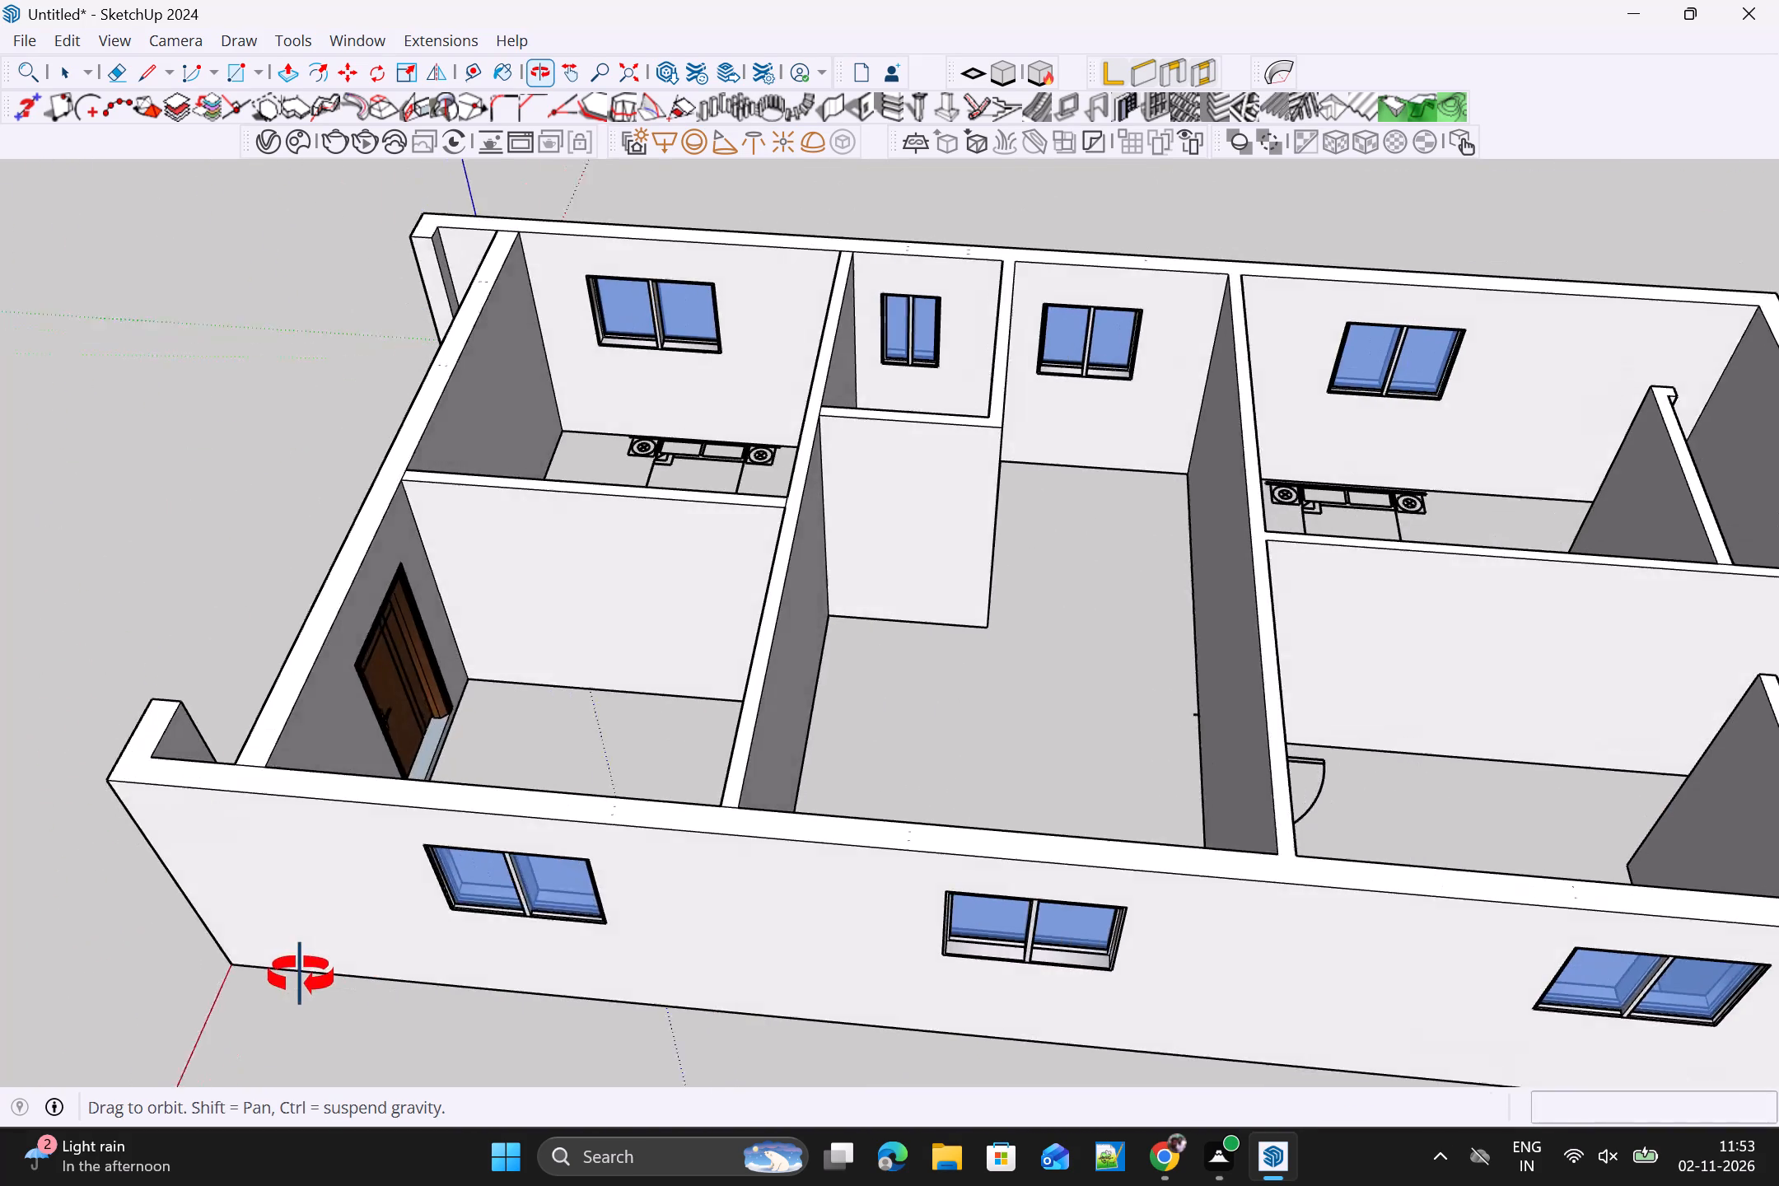
middle_drag(301, 976, 1331, 924)
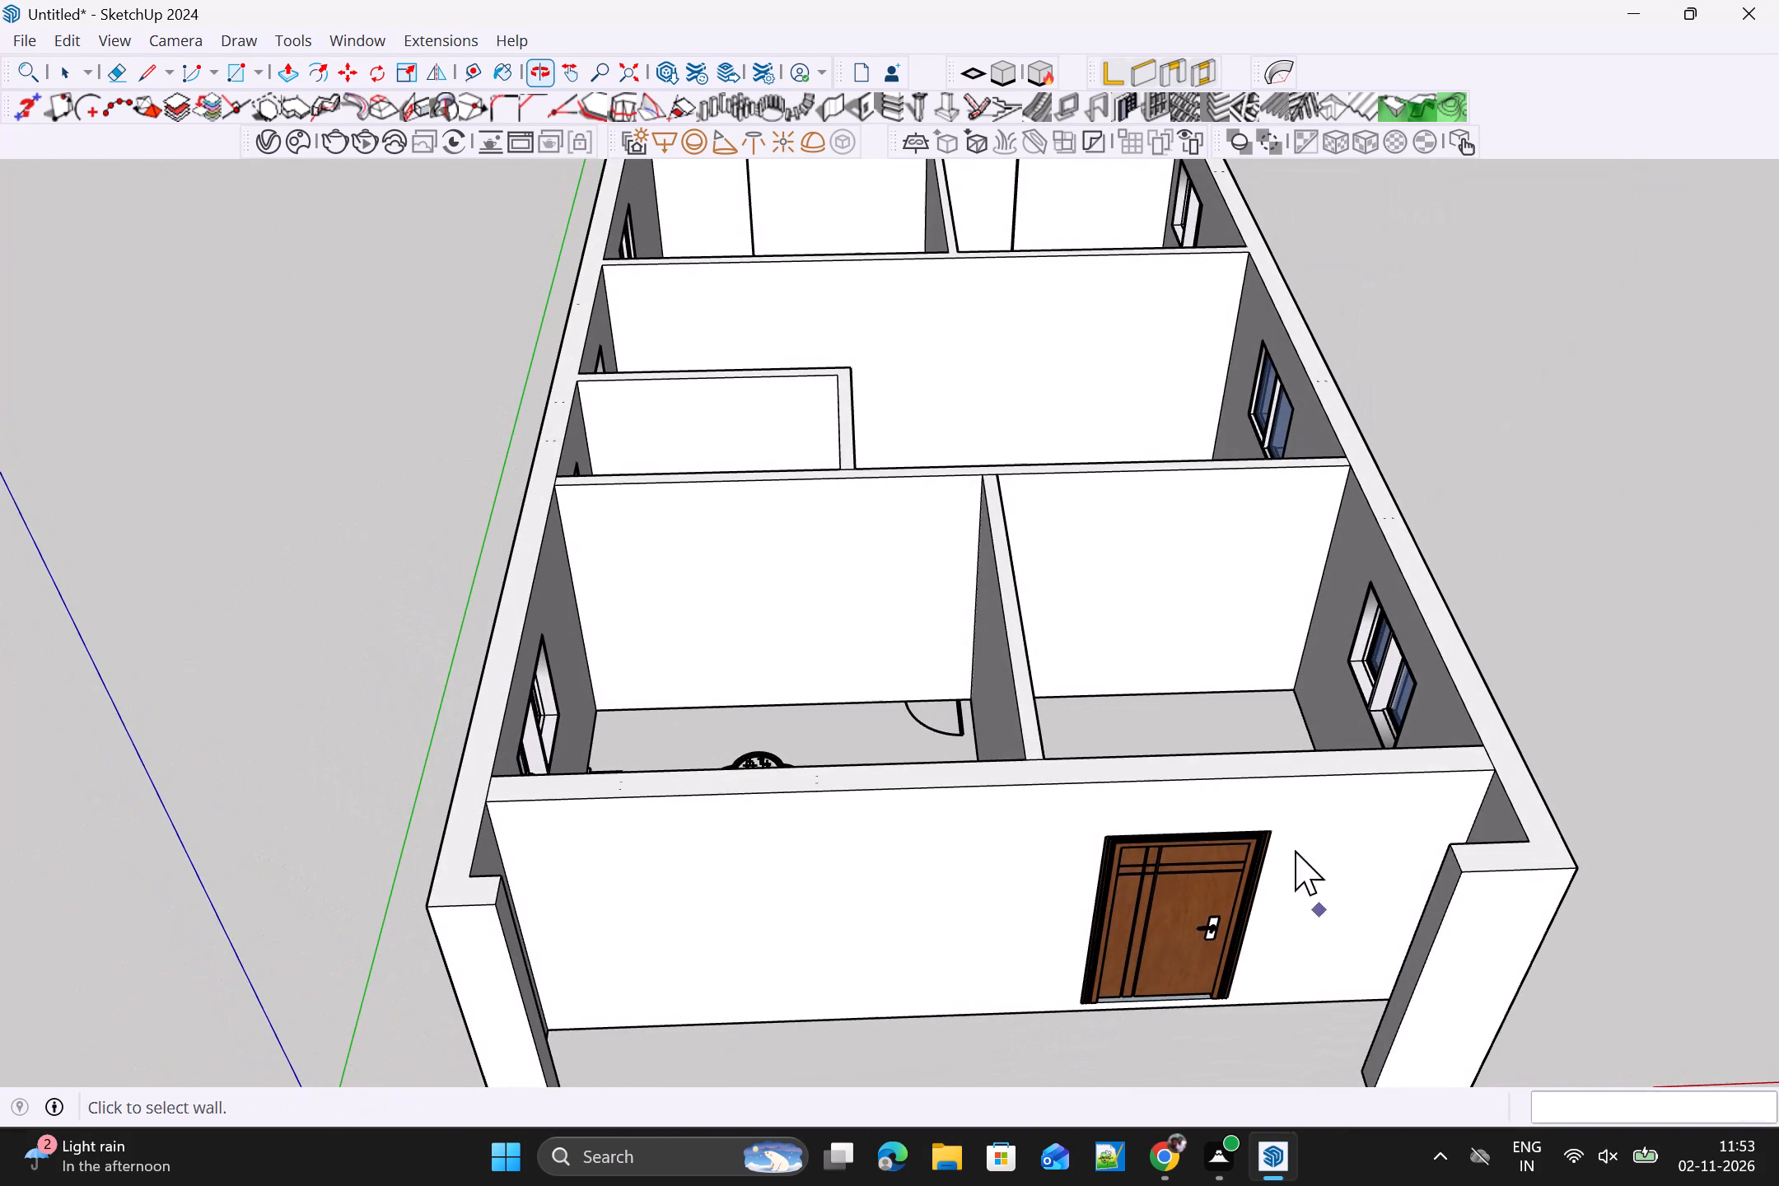
middle_drag(1250, 813, 1248, 1049)
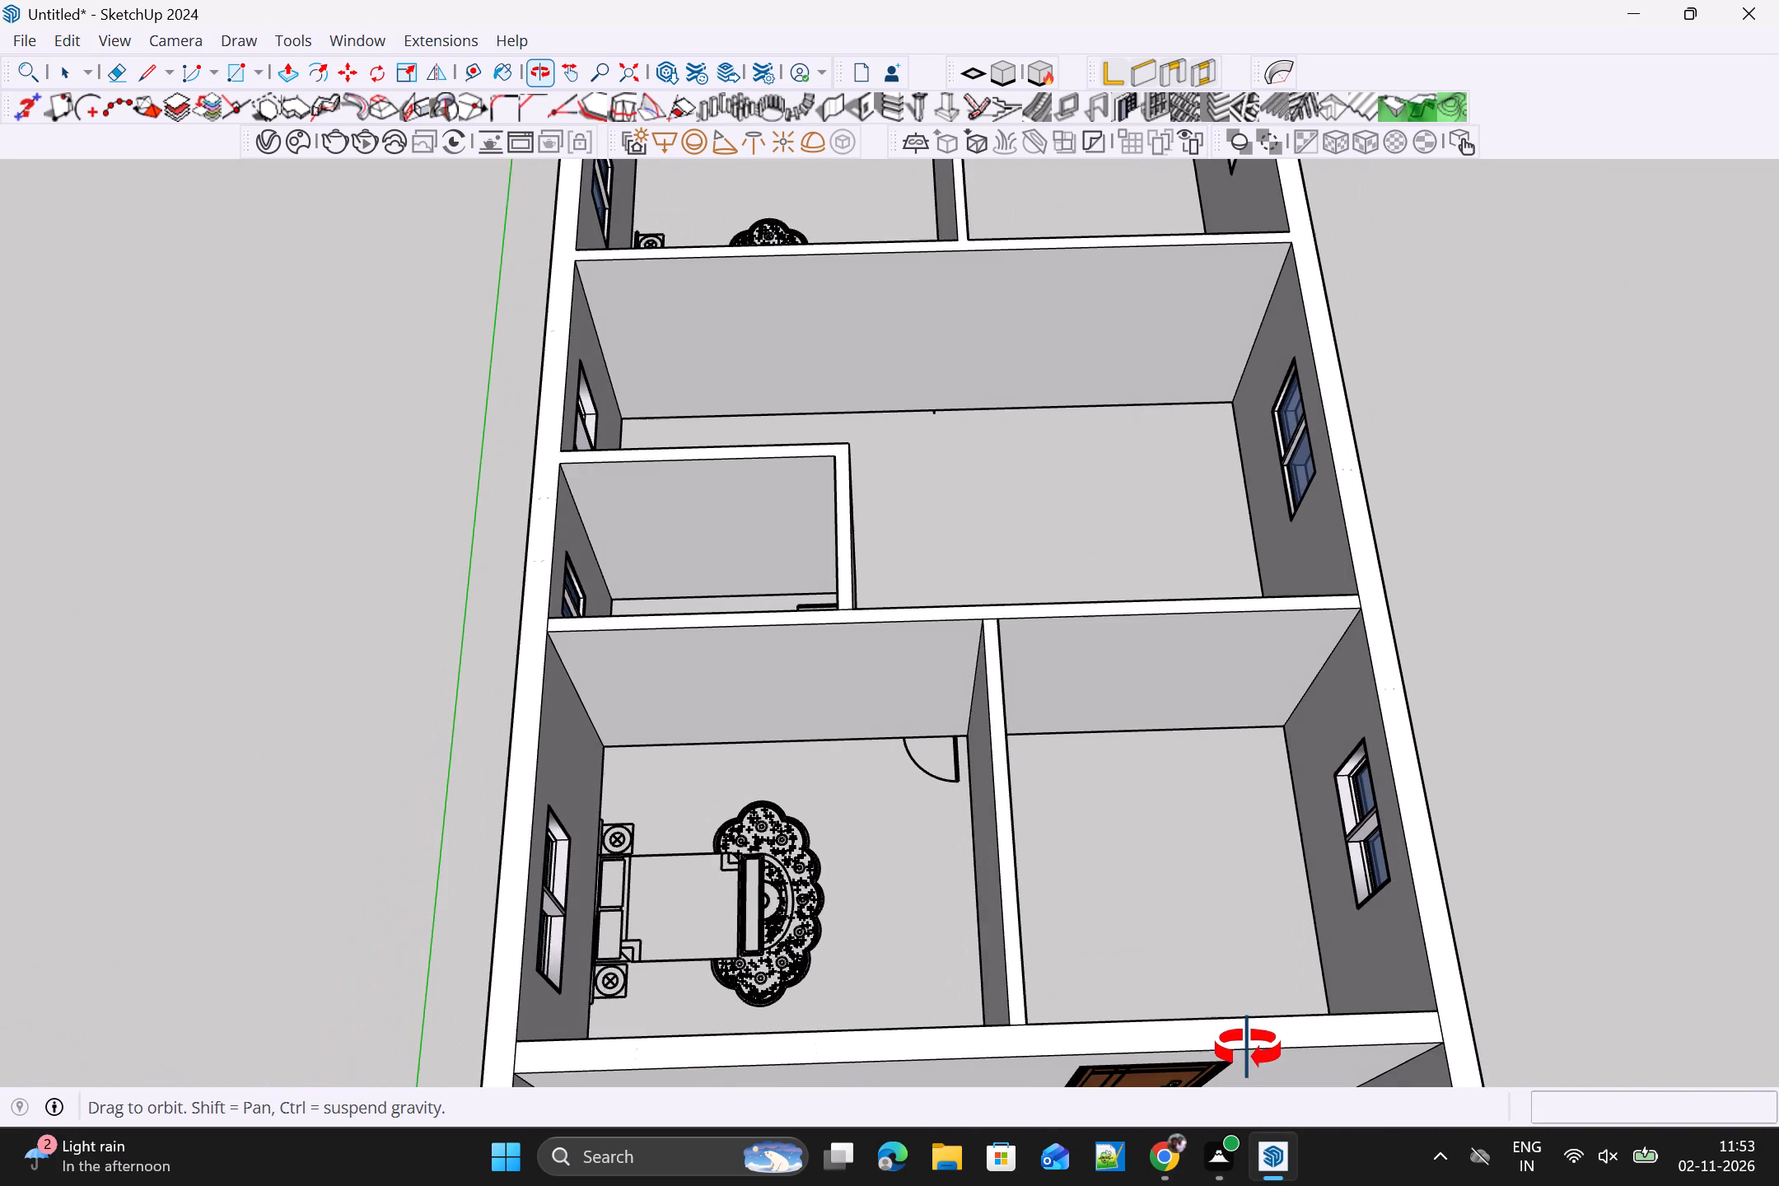
middle_drag(1248, 1049, 1226, 833)
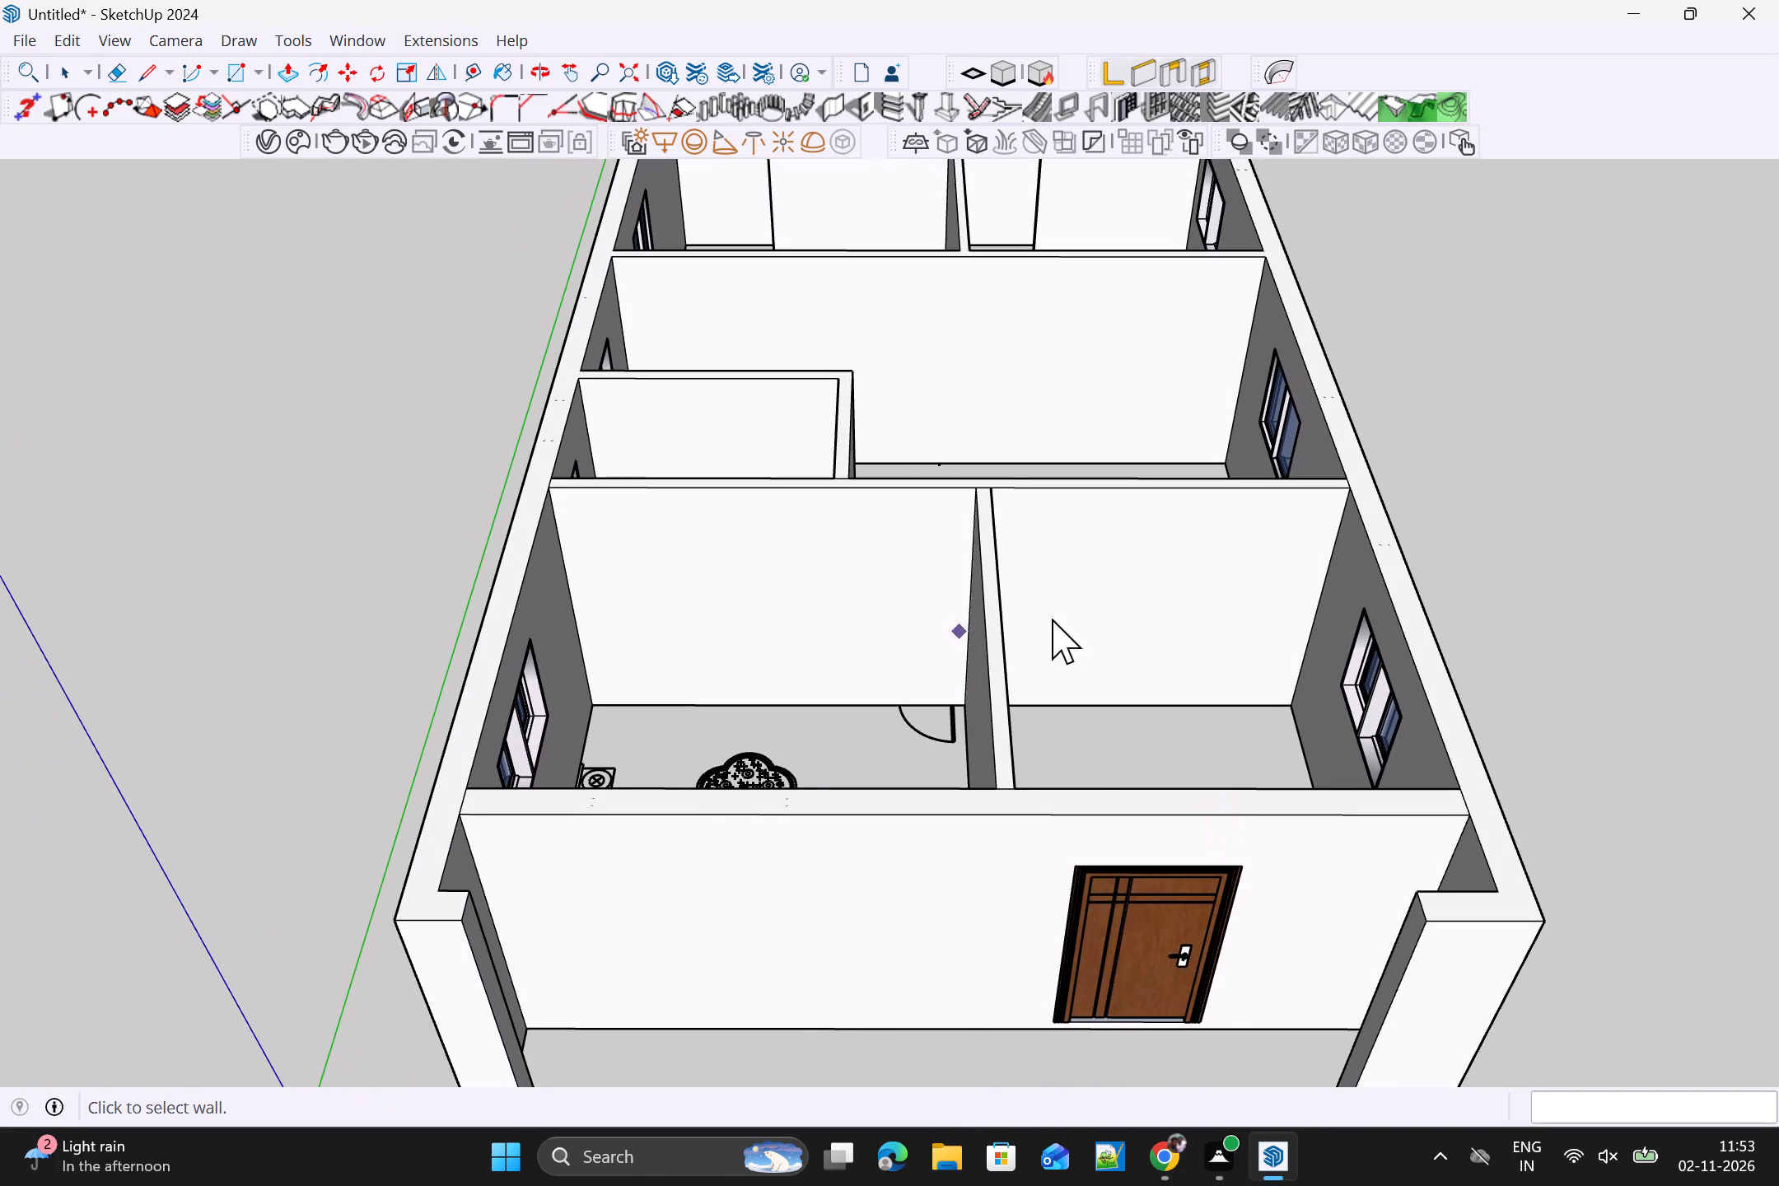
click(1035, 559)
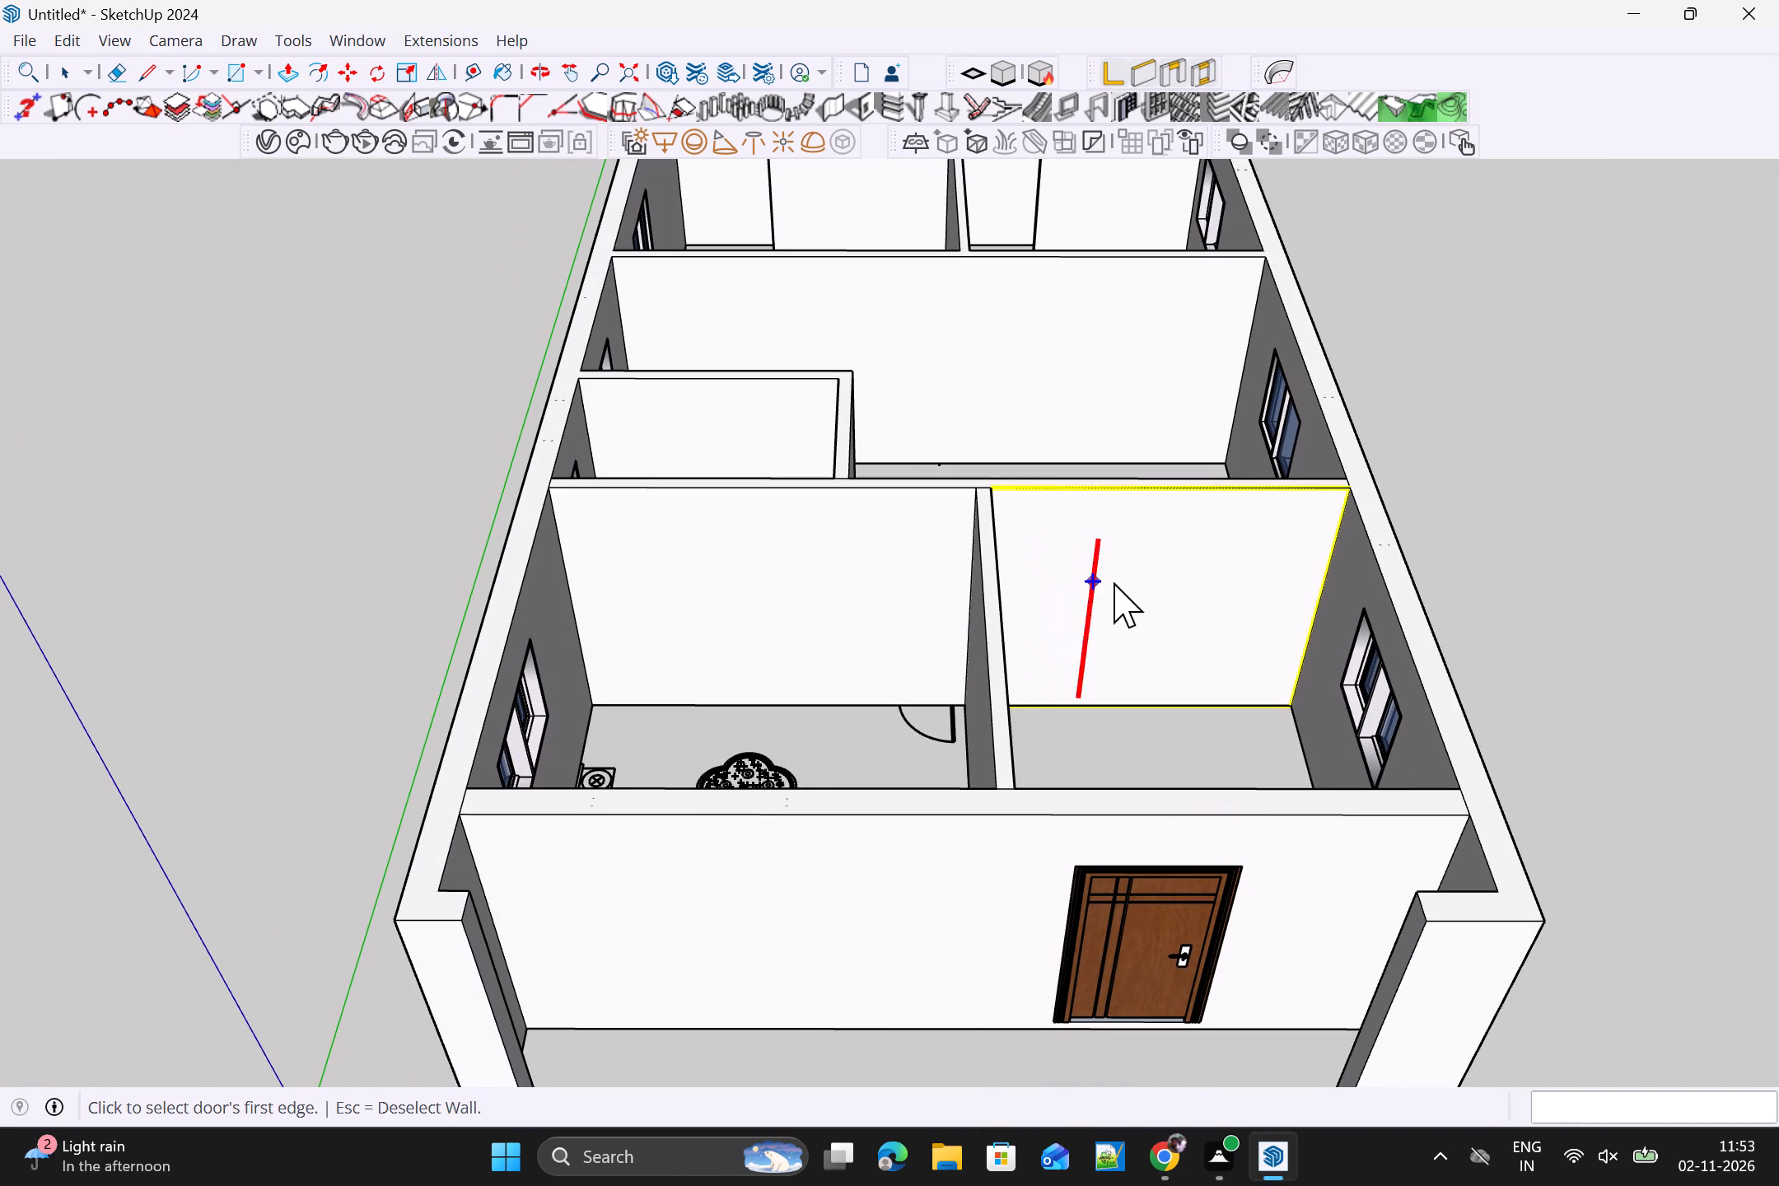
click(1148, 581)
click(1027, 577)
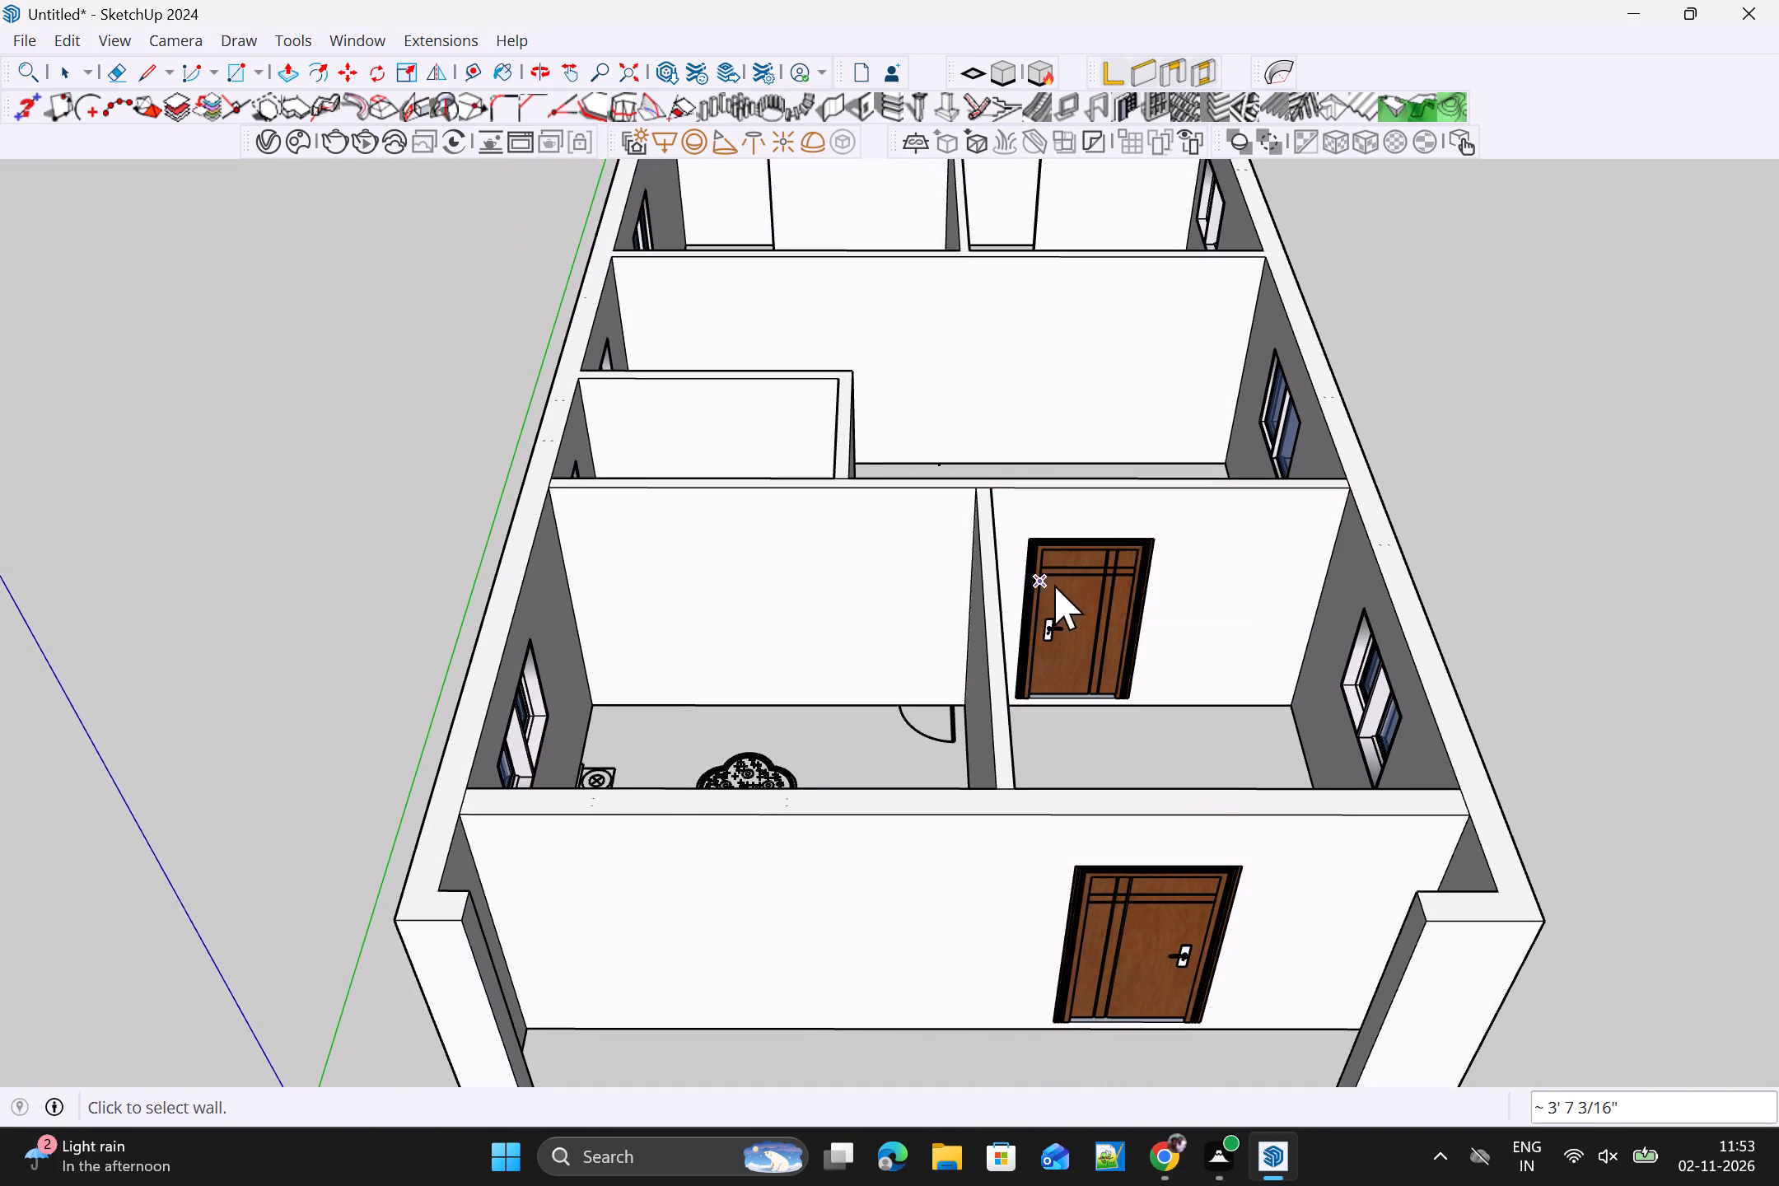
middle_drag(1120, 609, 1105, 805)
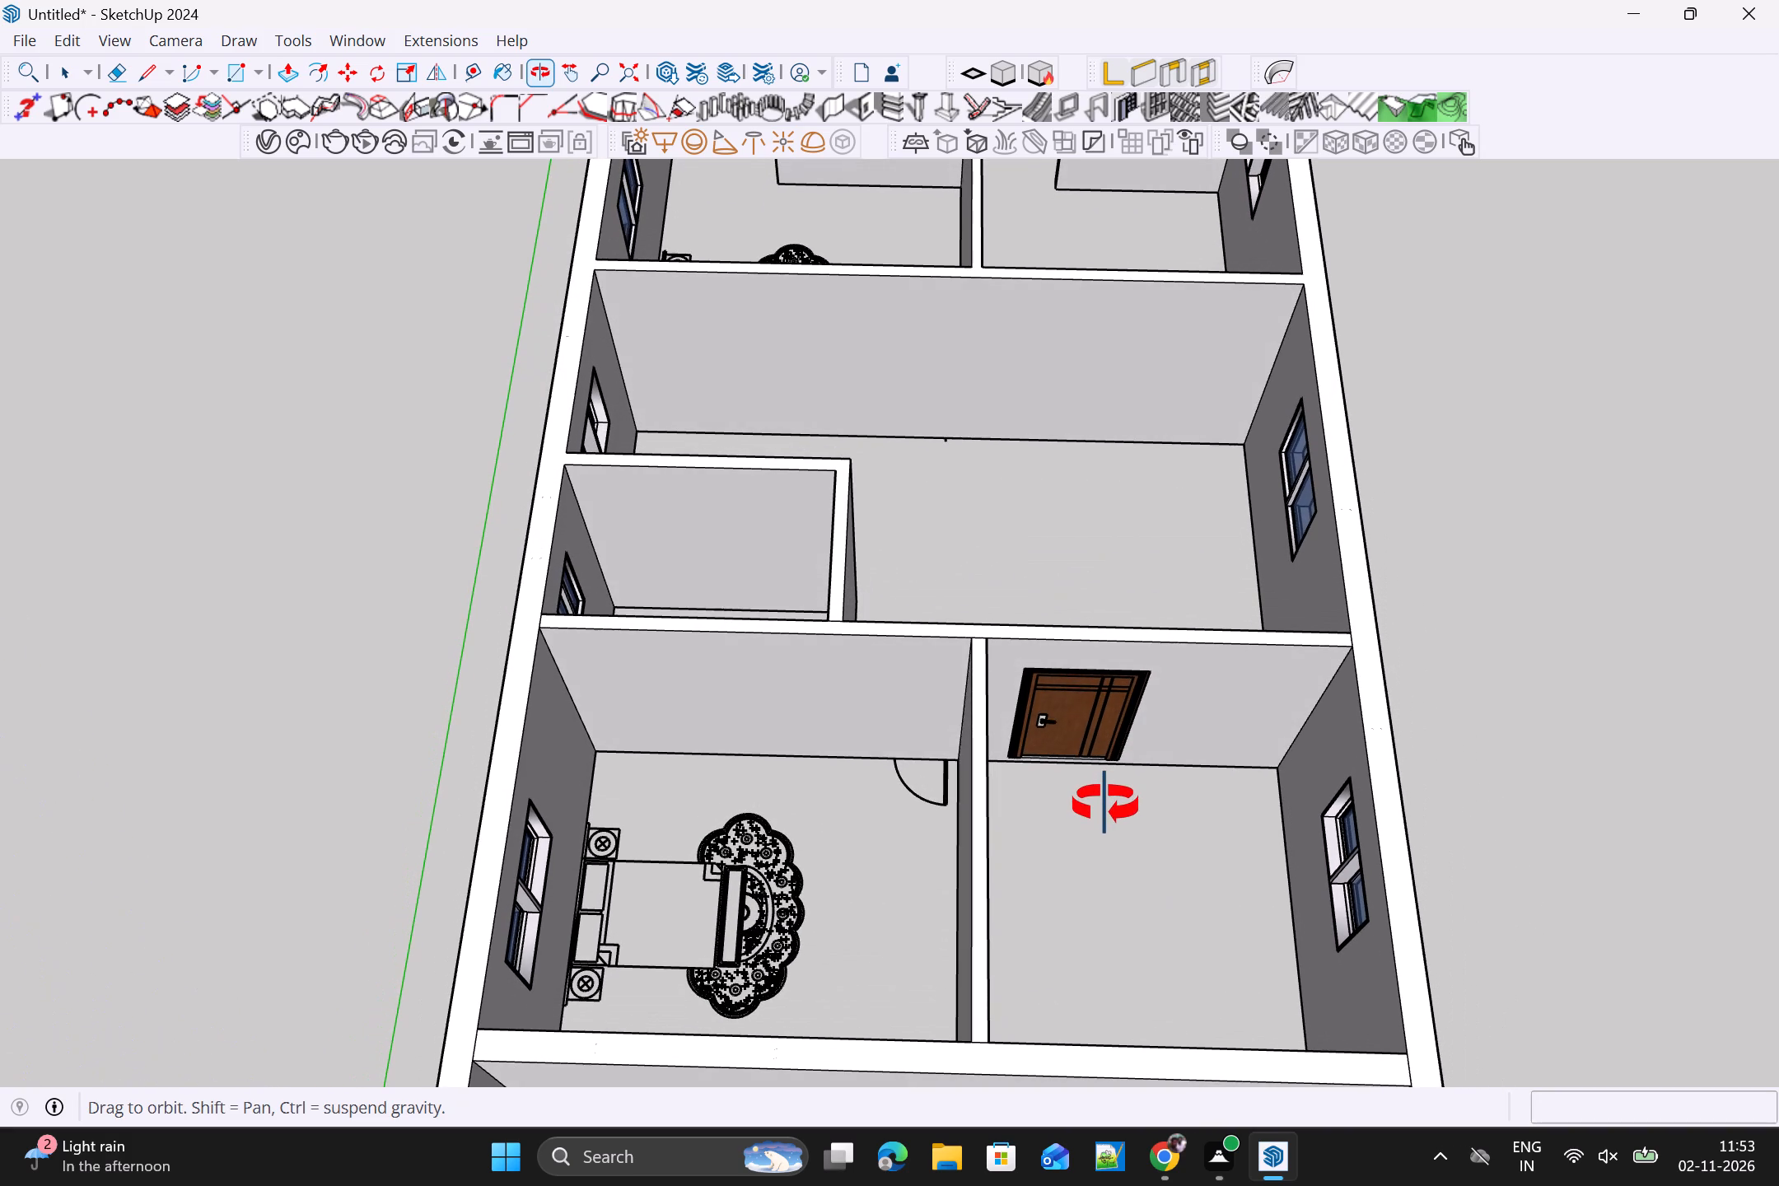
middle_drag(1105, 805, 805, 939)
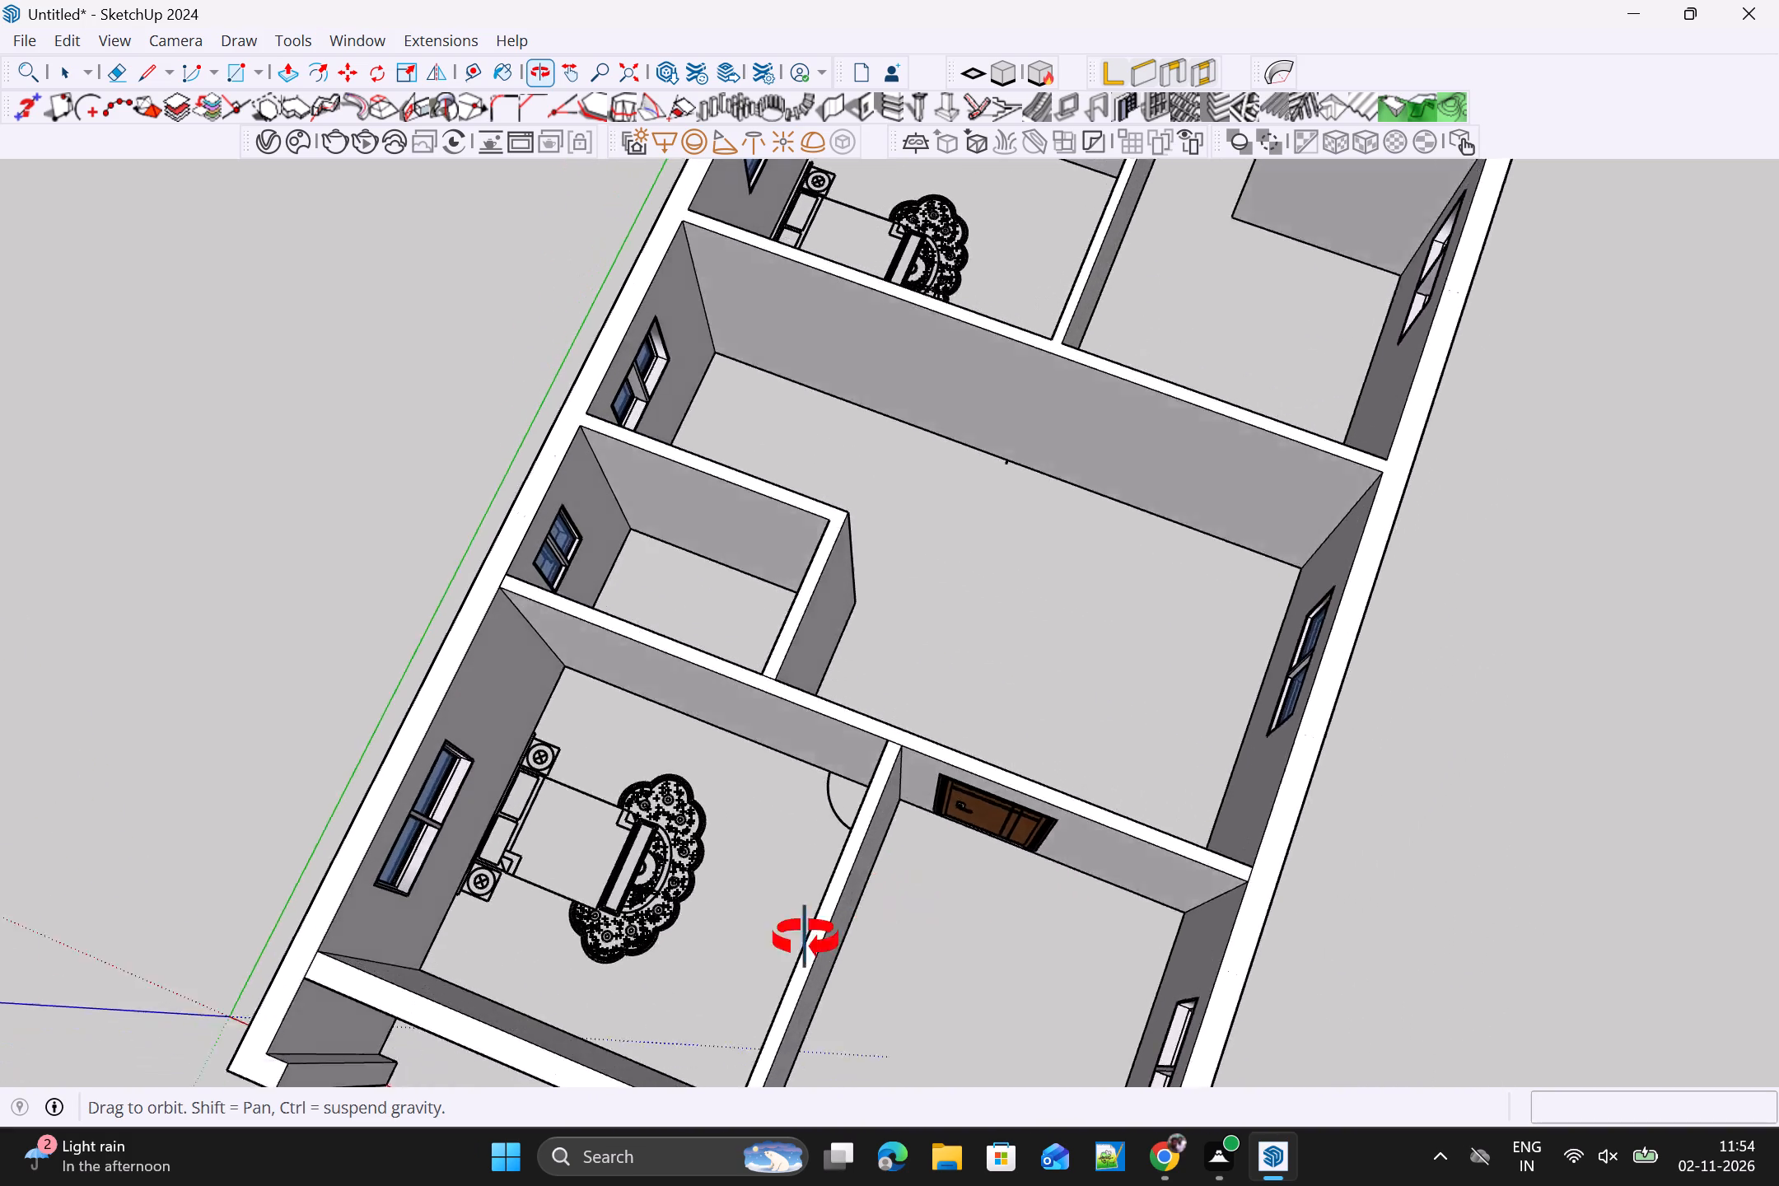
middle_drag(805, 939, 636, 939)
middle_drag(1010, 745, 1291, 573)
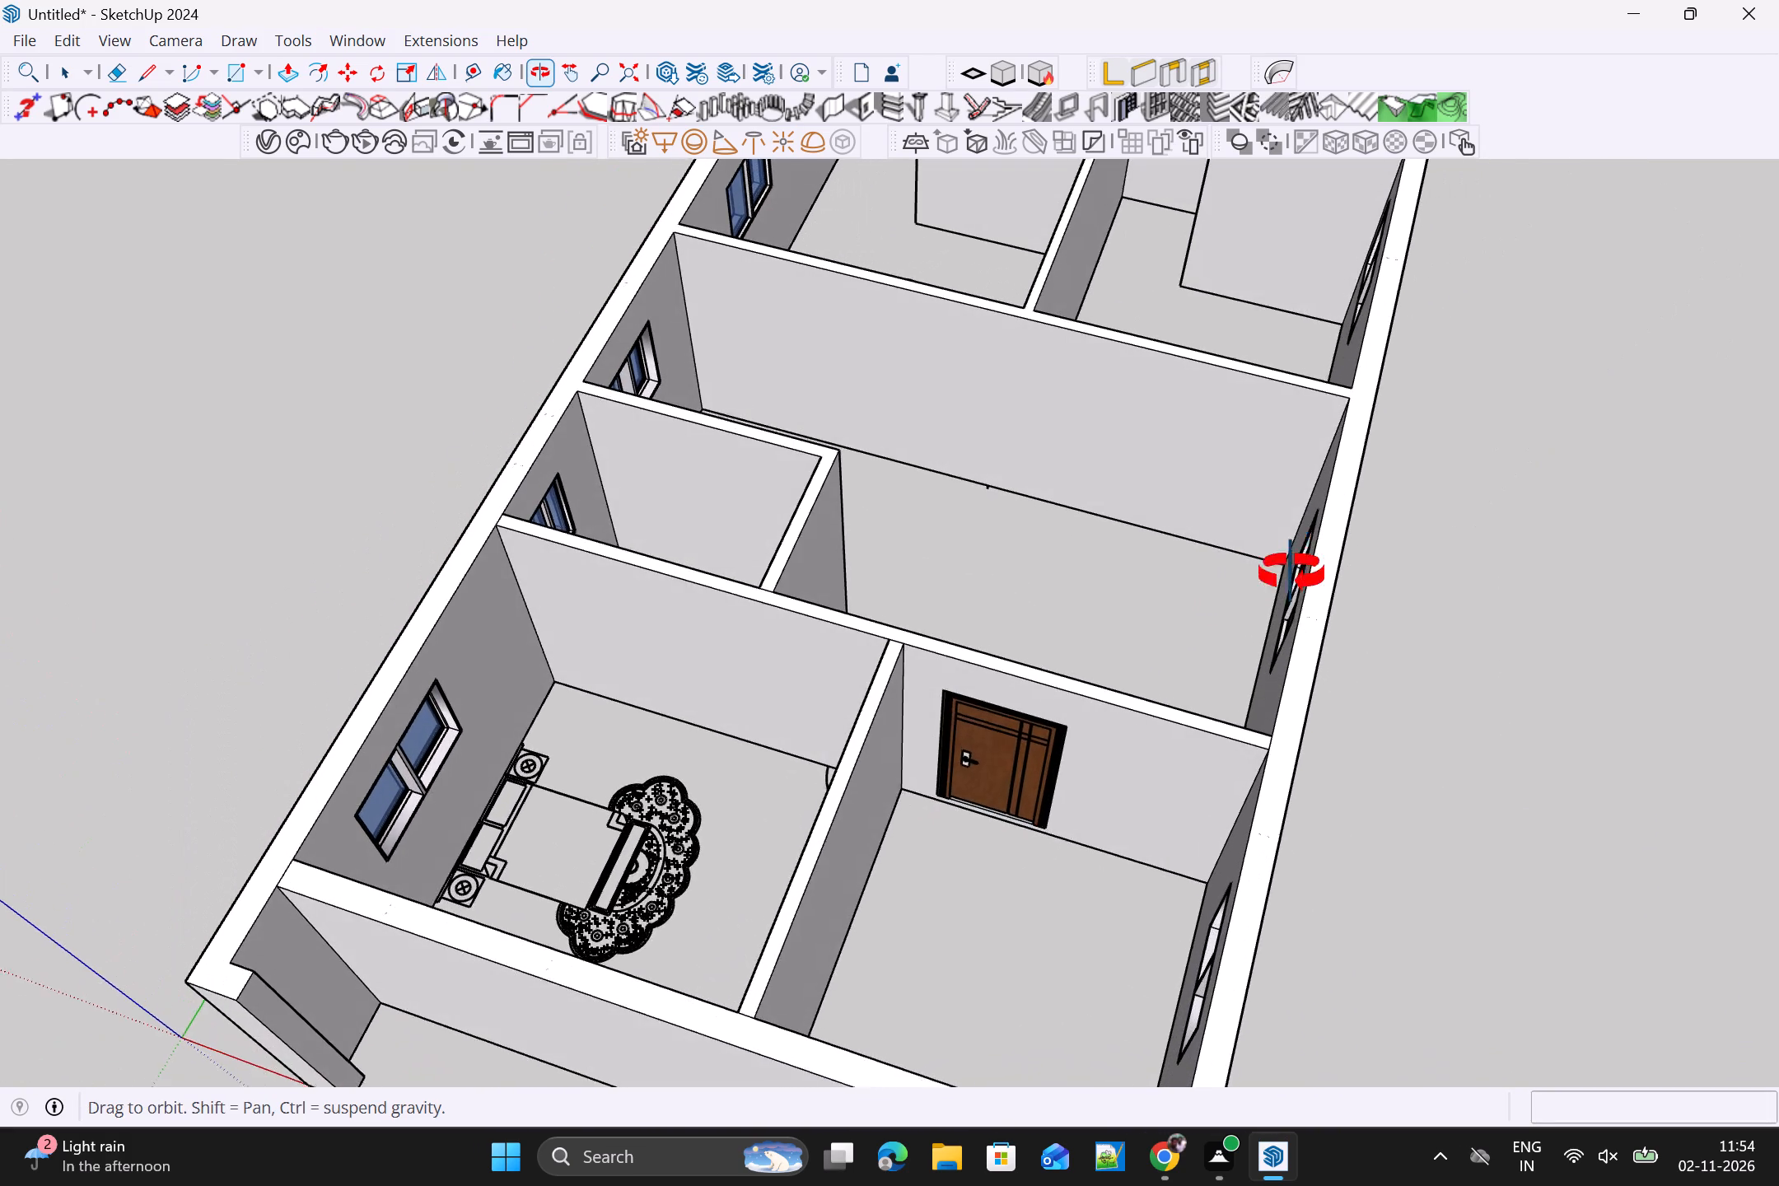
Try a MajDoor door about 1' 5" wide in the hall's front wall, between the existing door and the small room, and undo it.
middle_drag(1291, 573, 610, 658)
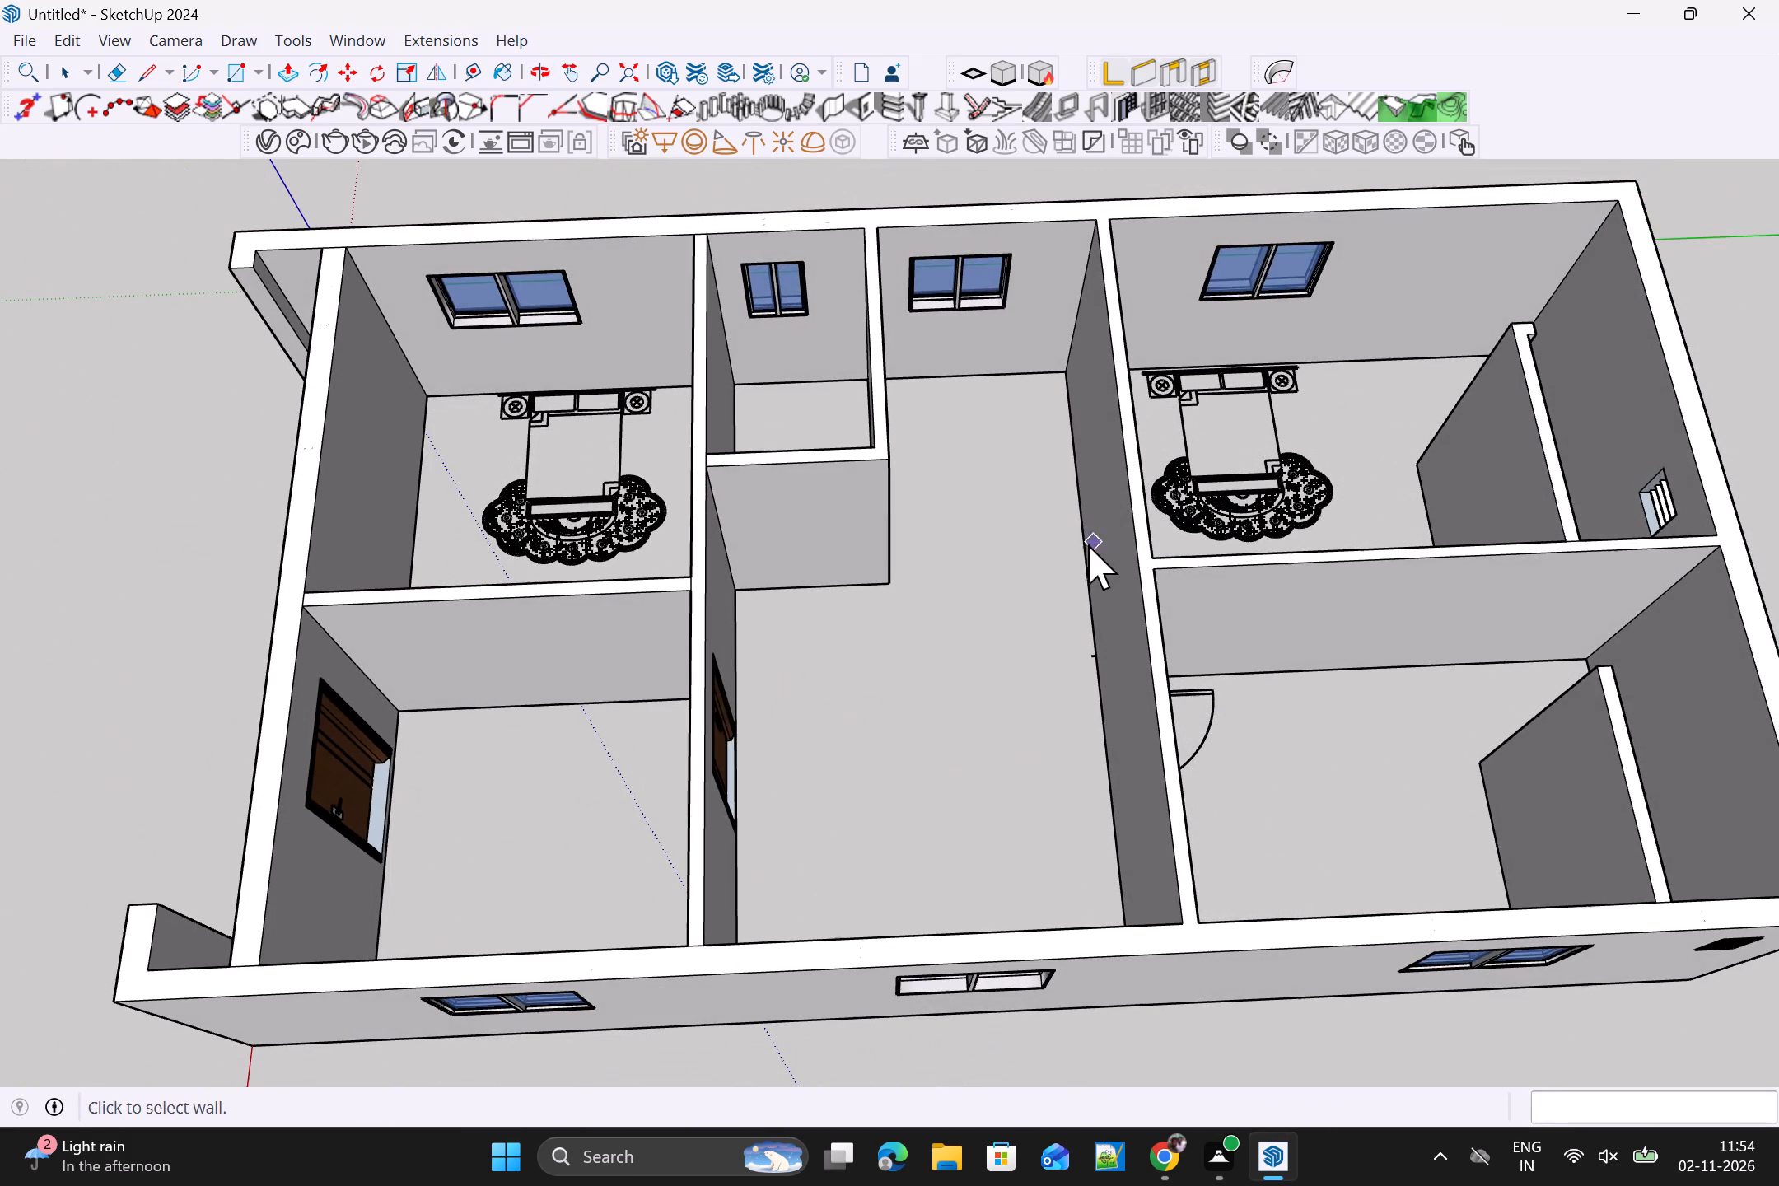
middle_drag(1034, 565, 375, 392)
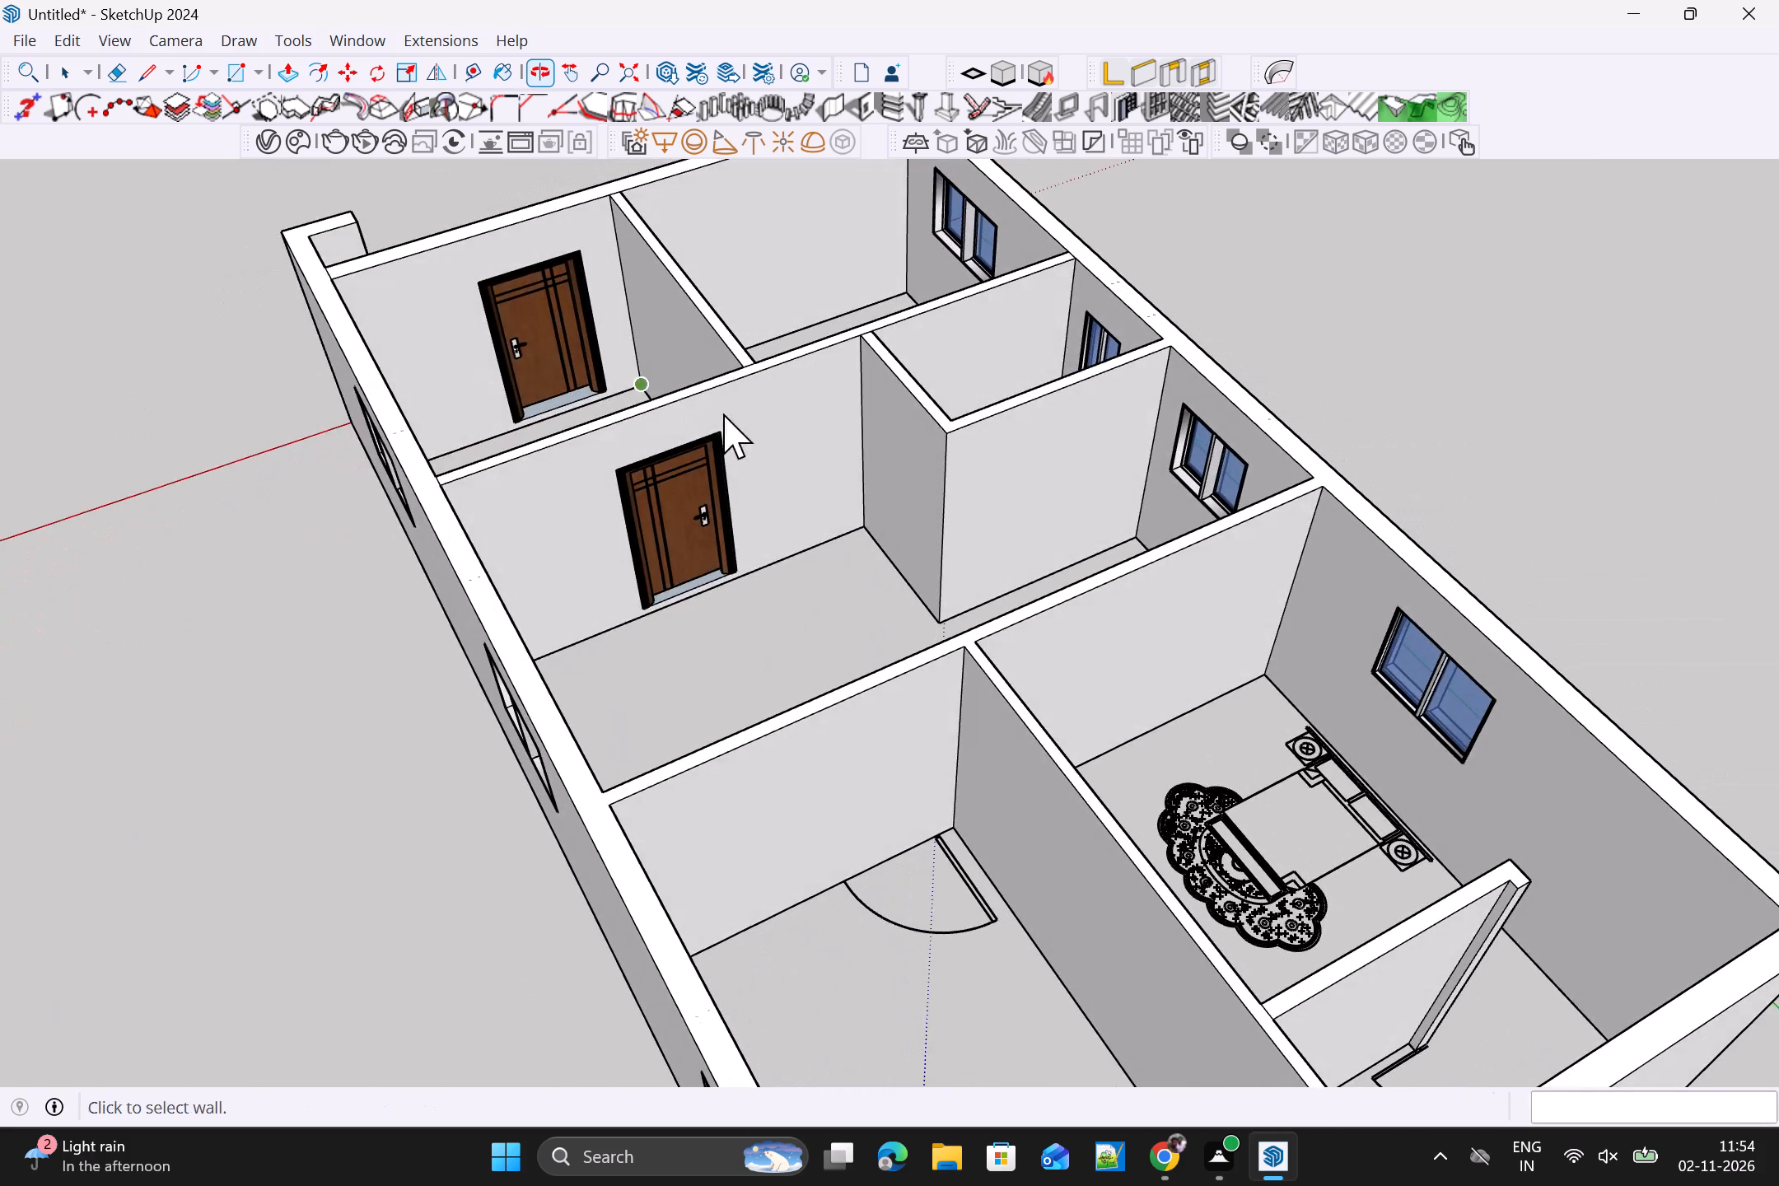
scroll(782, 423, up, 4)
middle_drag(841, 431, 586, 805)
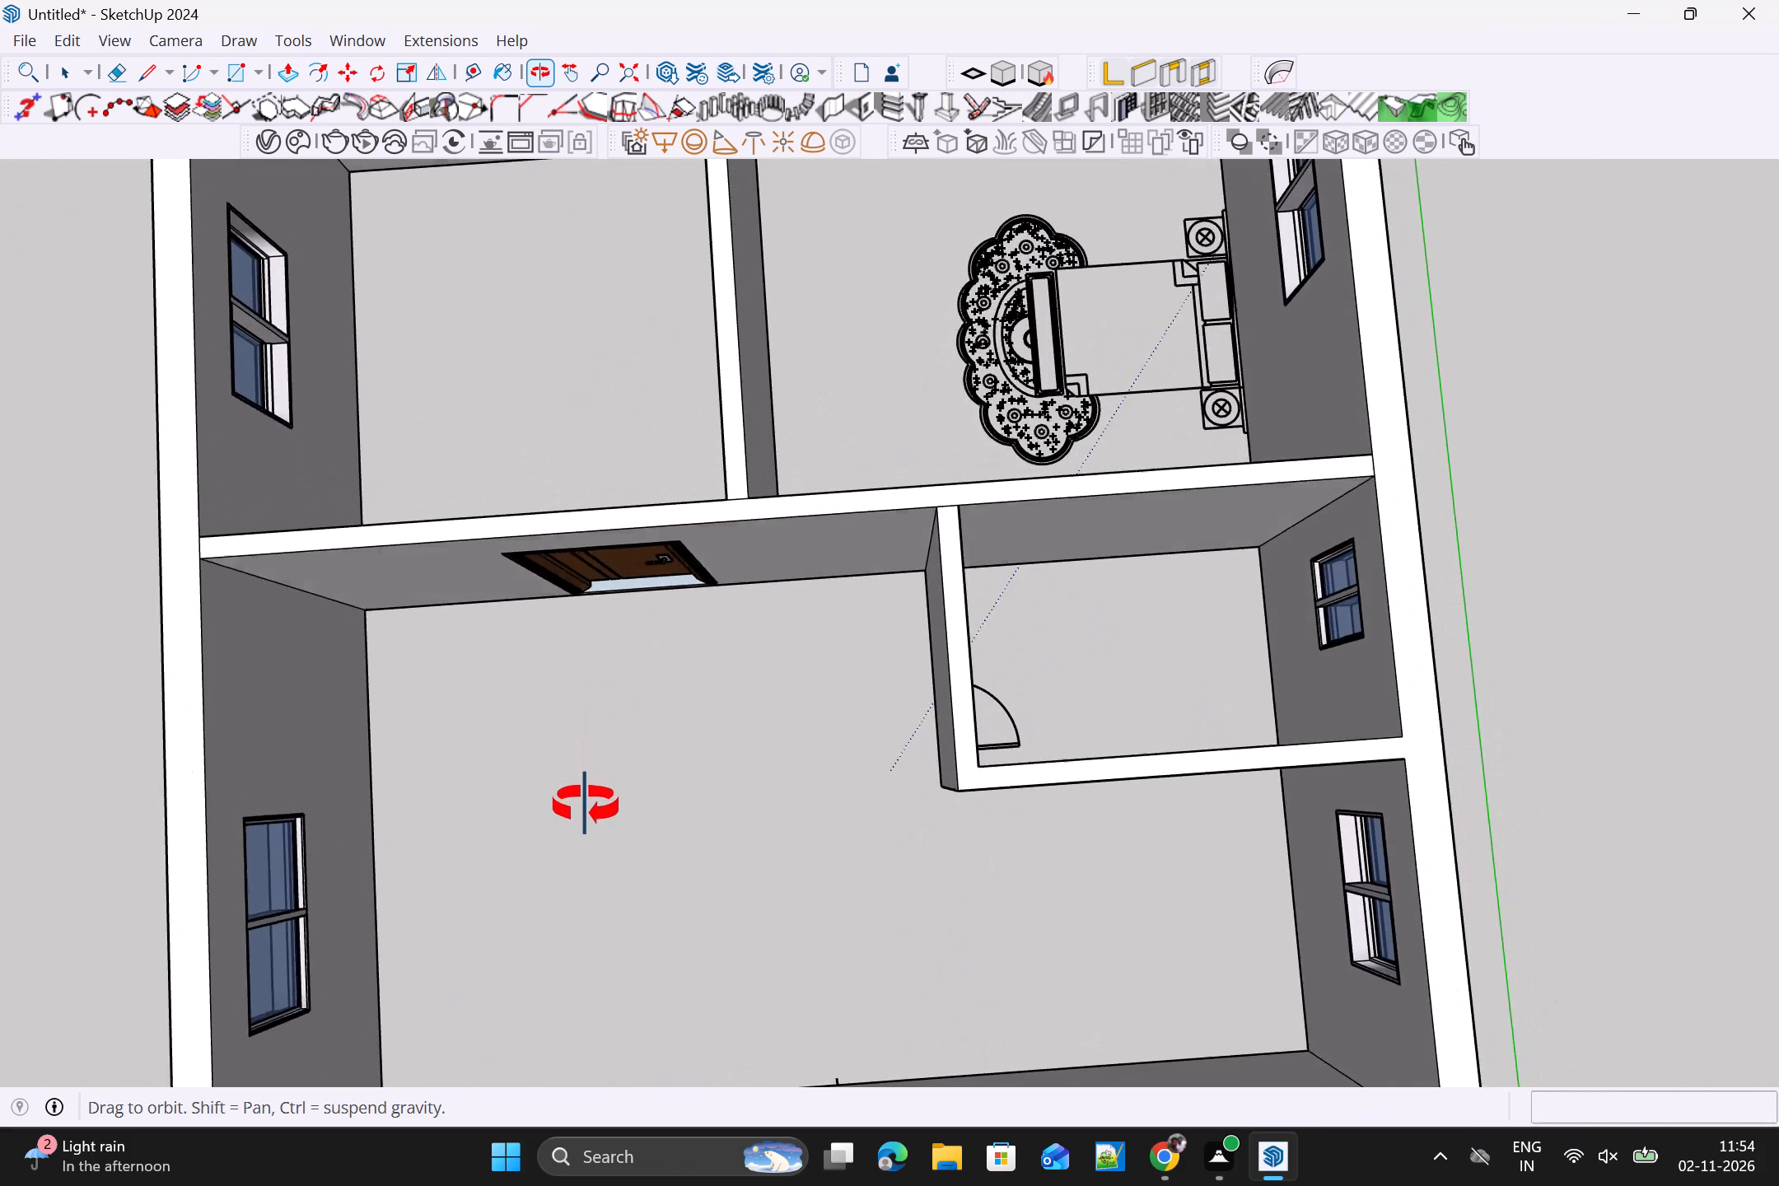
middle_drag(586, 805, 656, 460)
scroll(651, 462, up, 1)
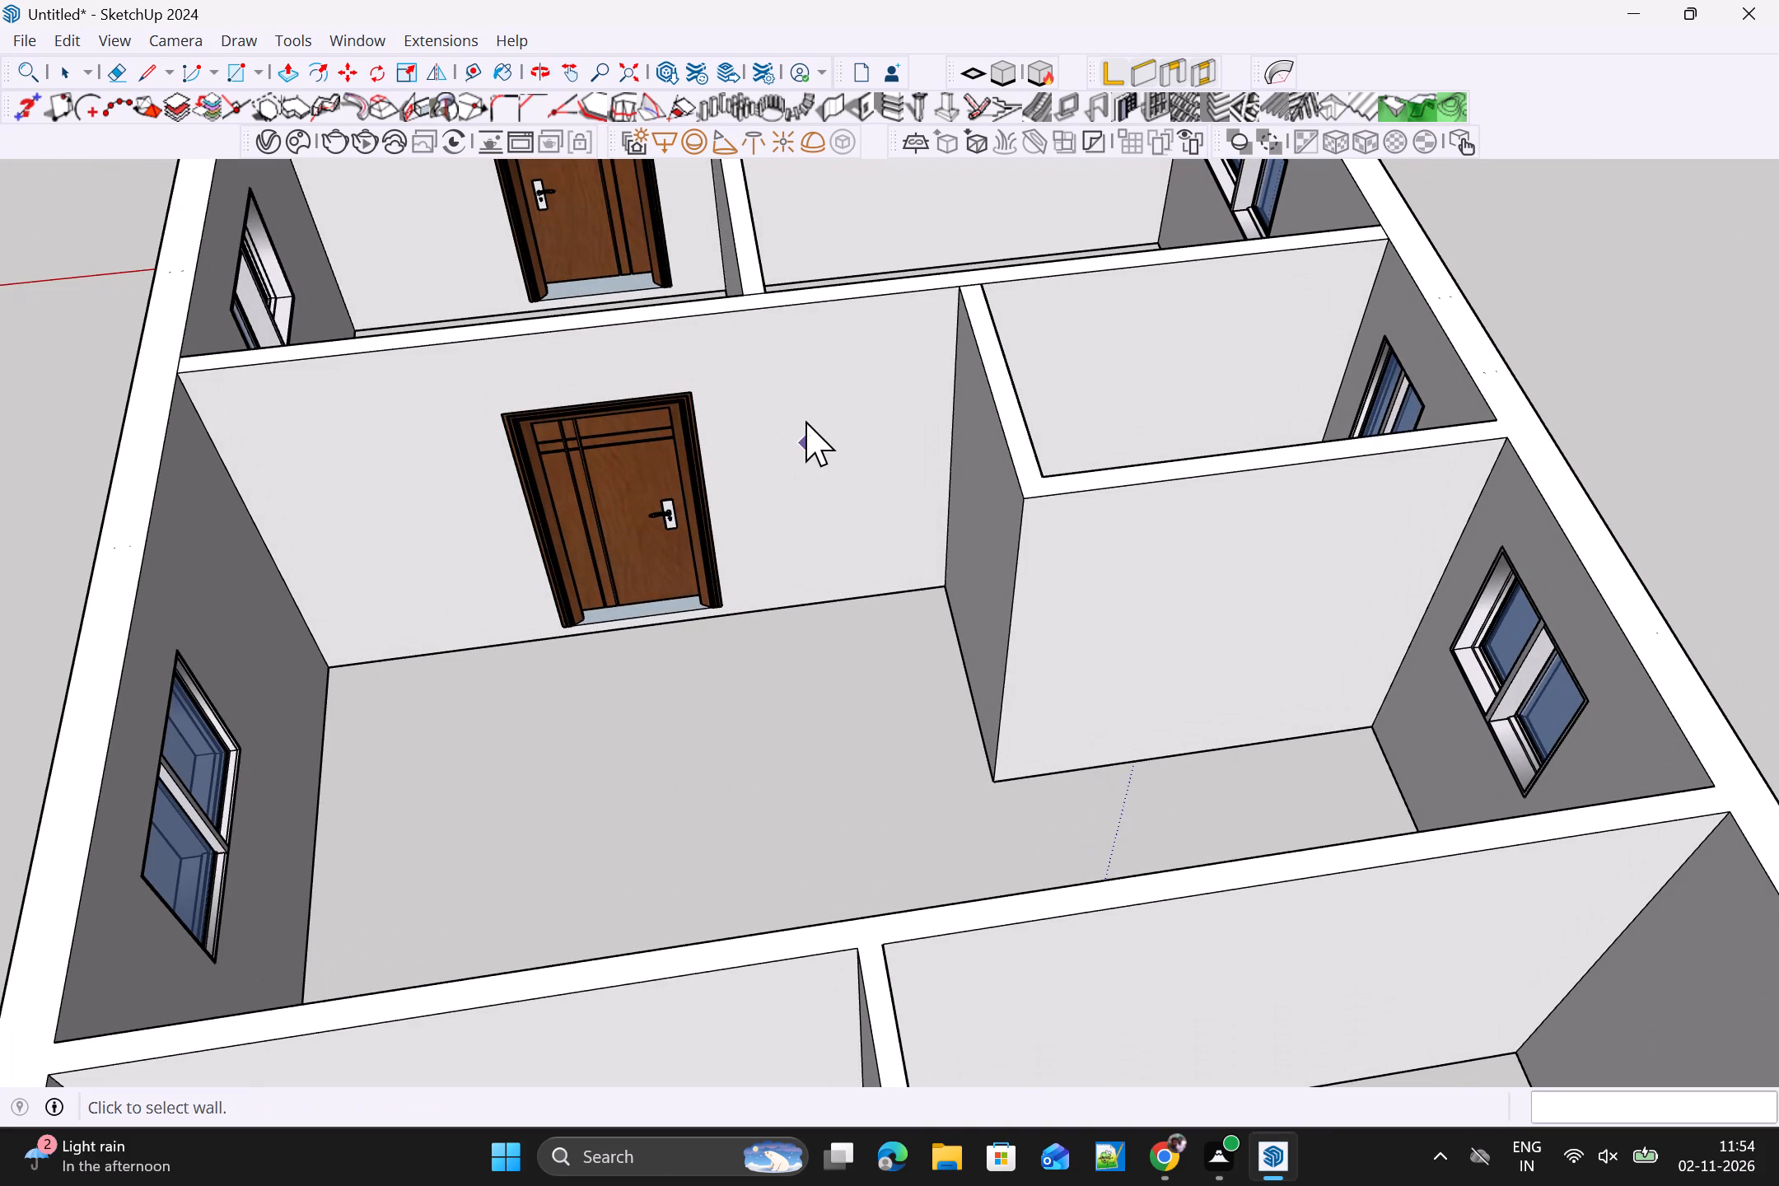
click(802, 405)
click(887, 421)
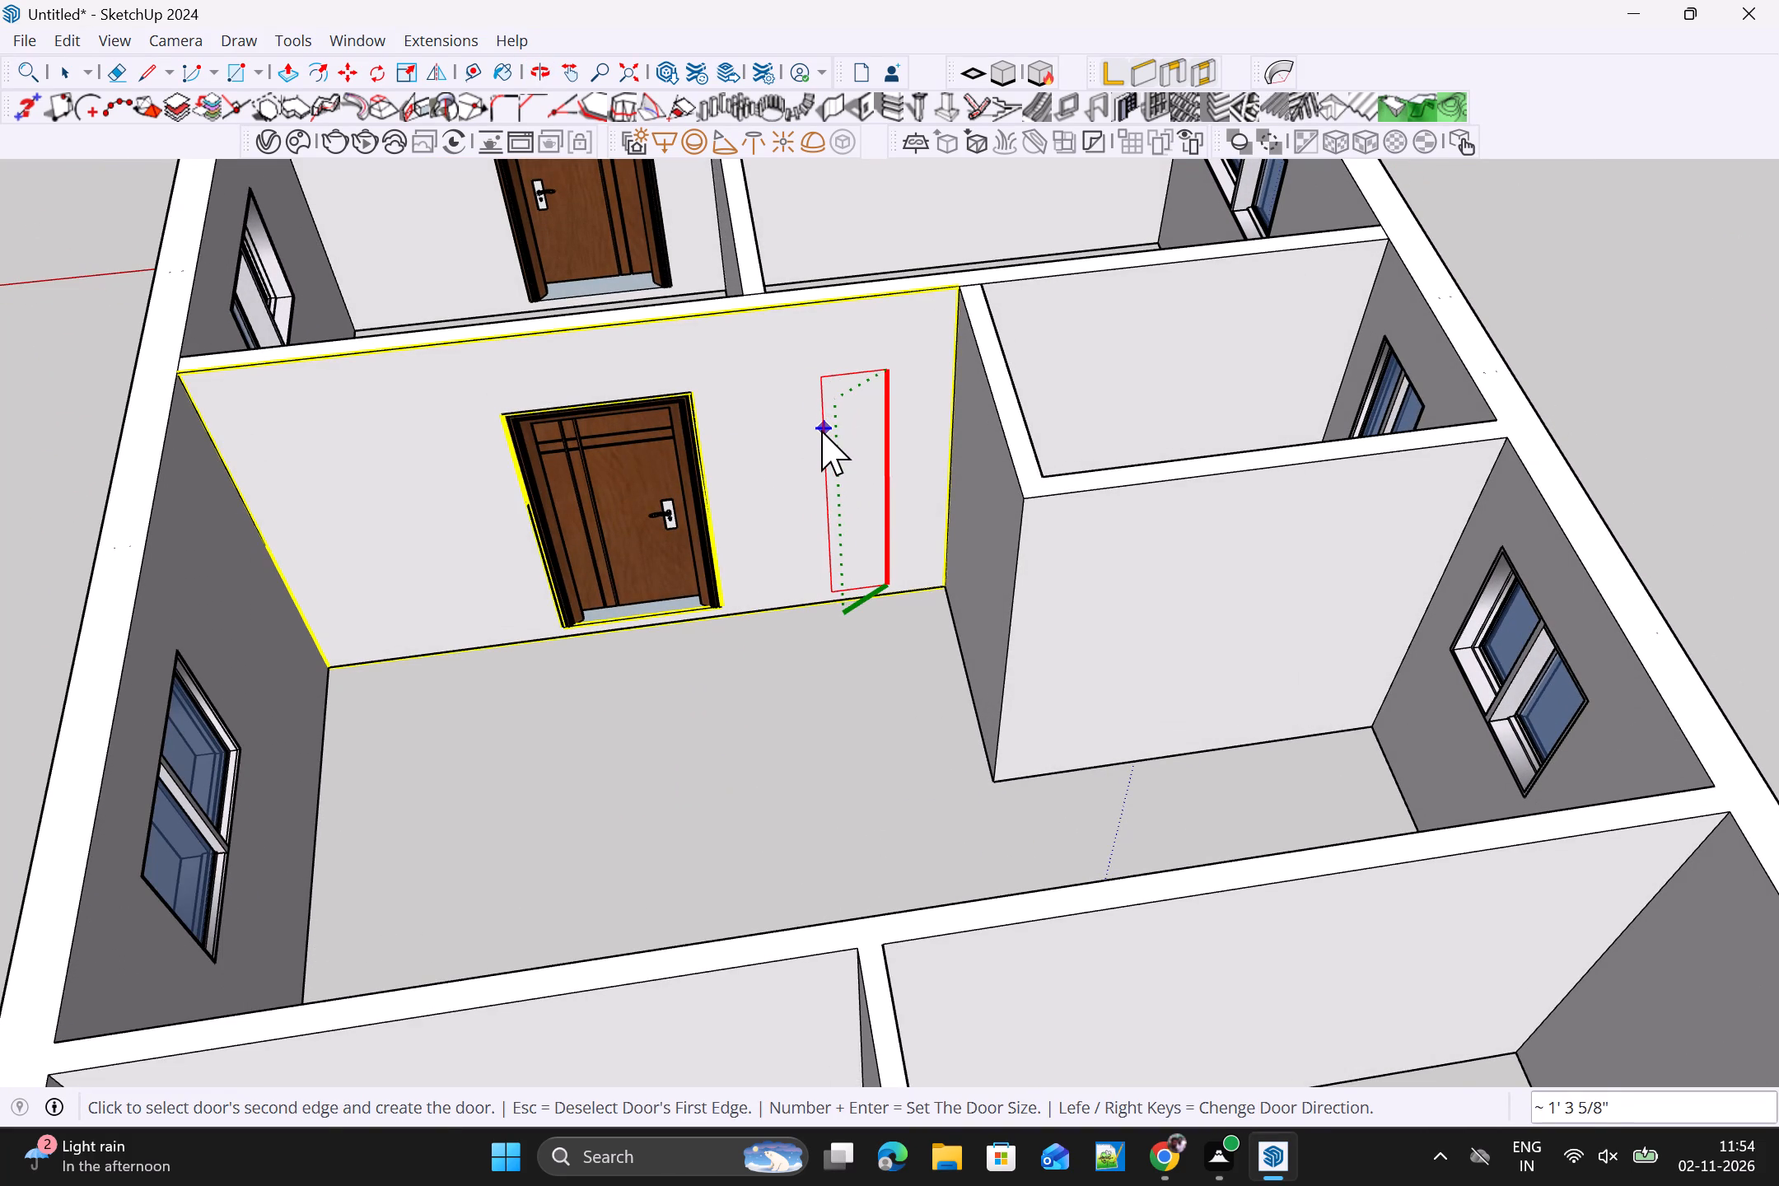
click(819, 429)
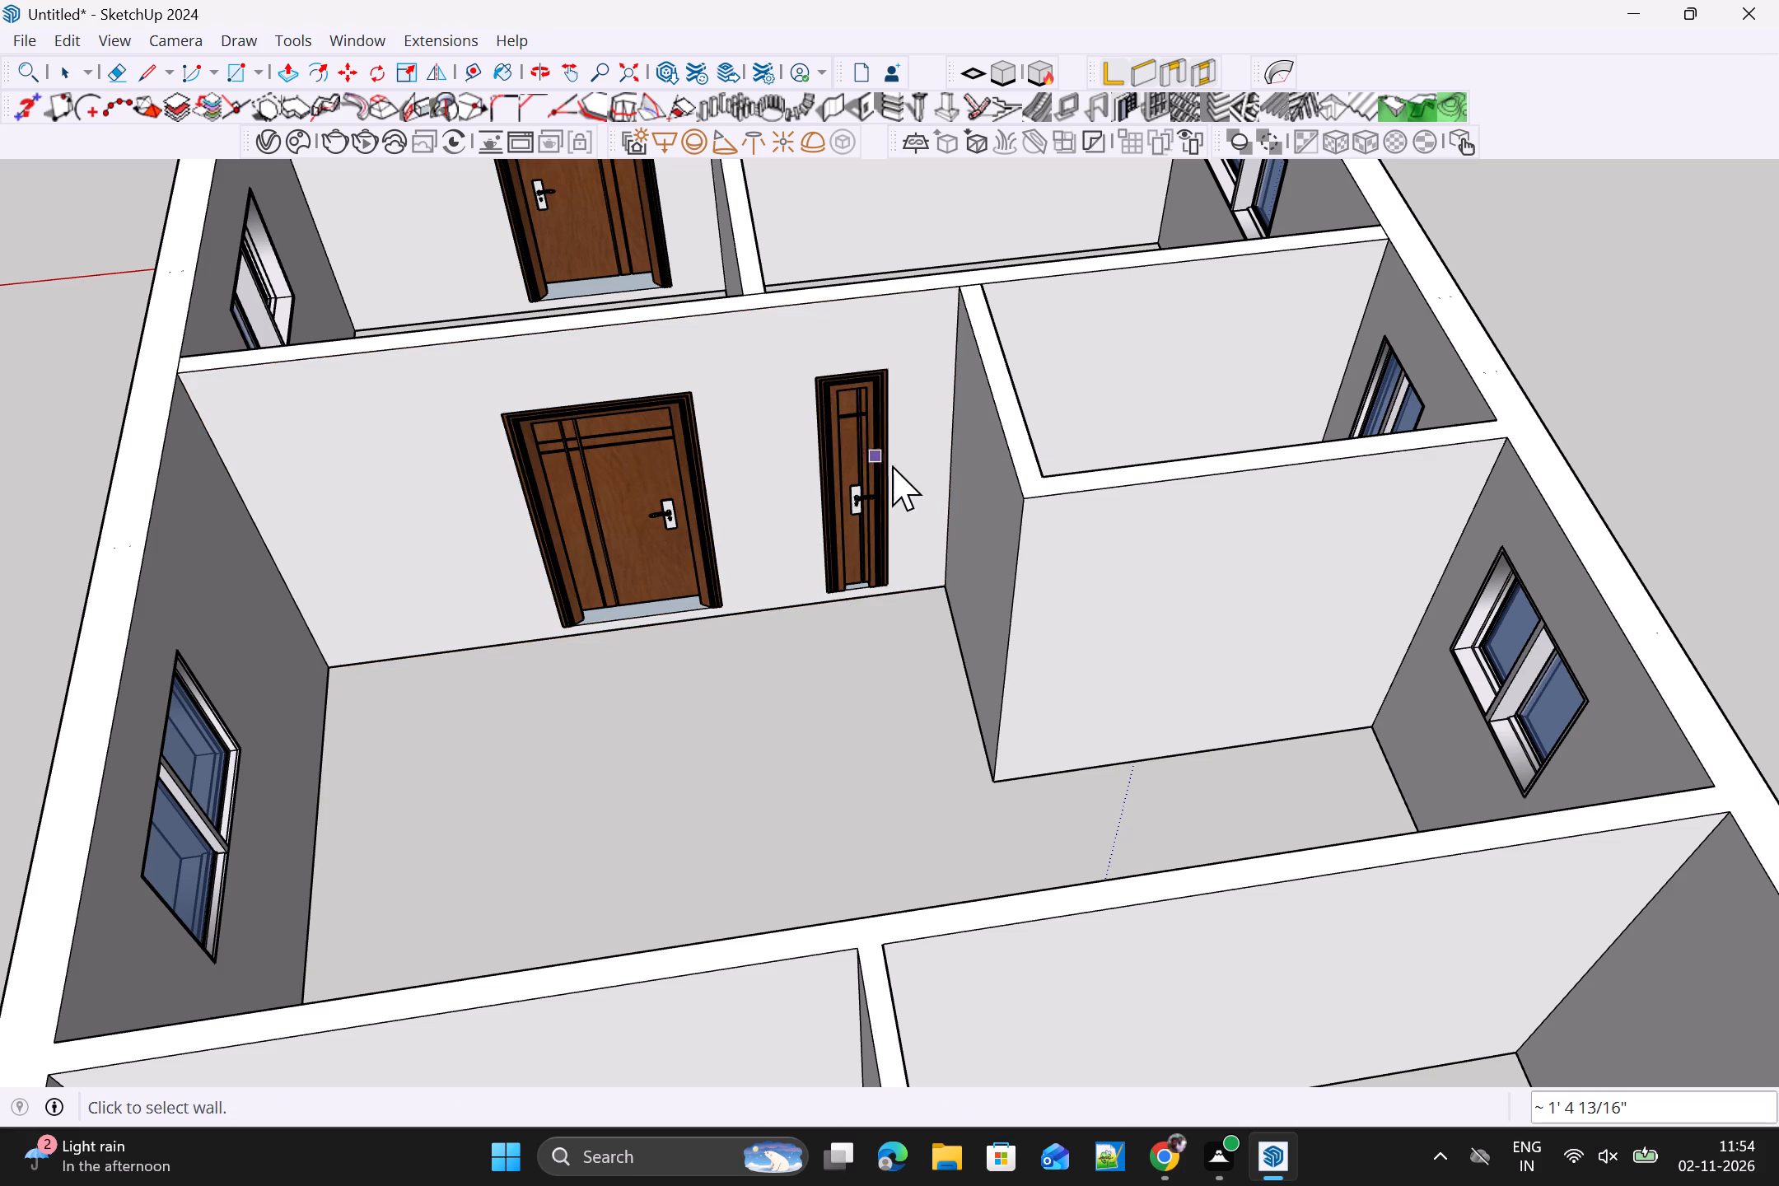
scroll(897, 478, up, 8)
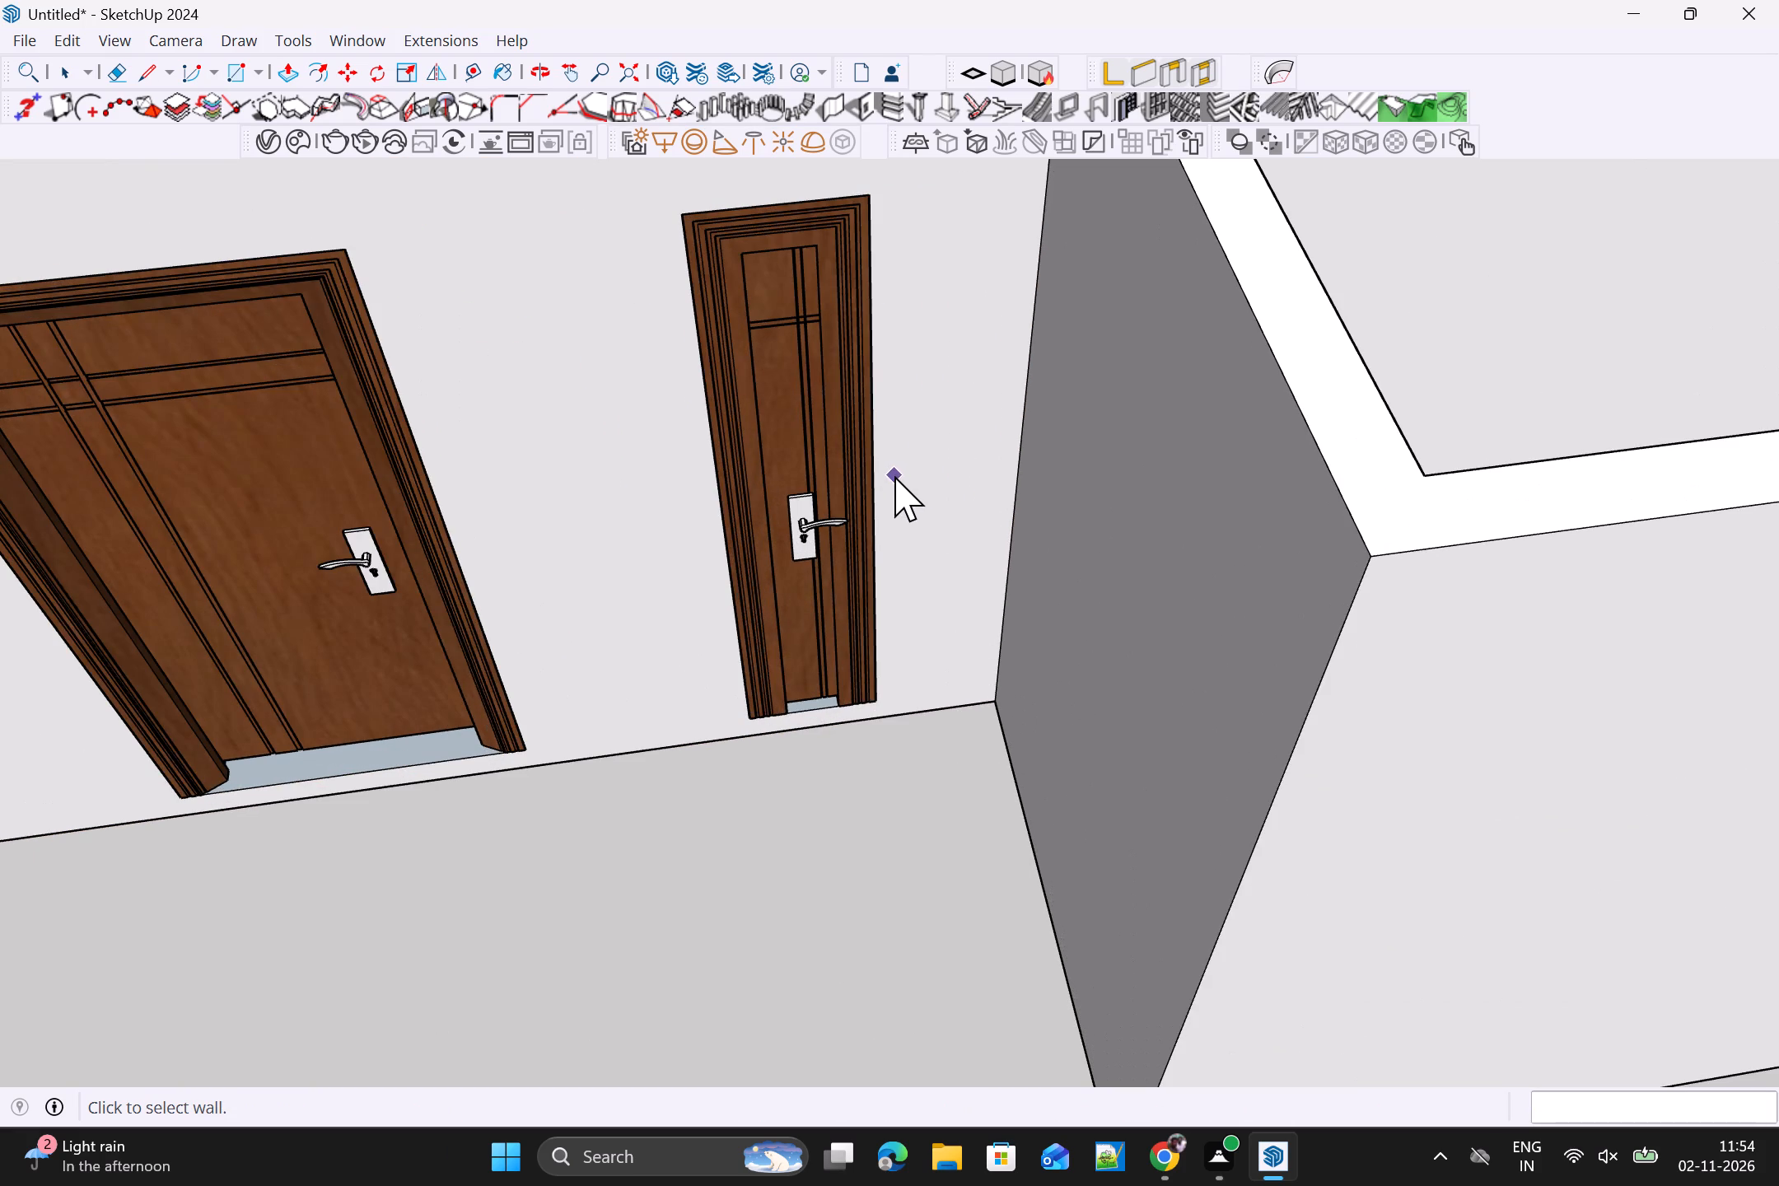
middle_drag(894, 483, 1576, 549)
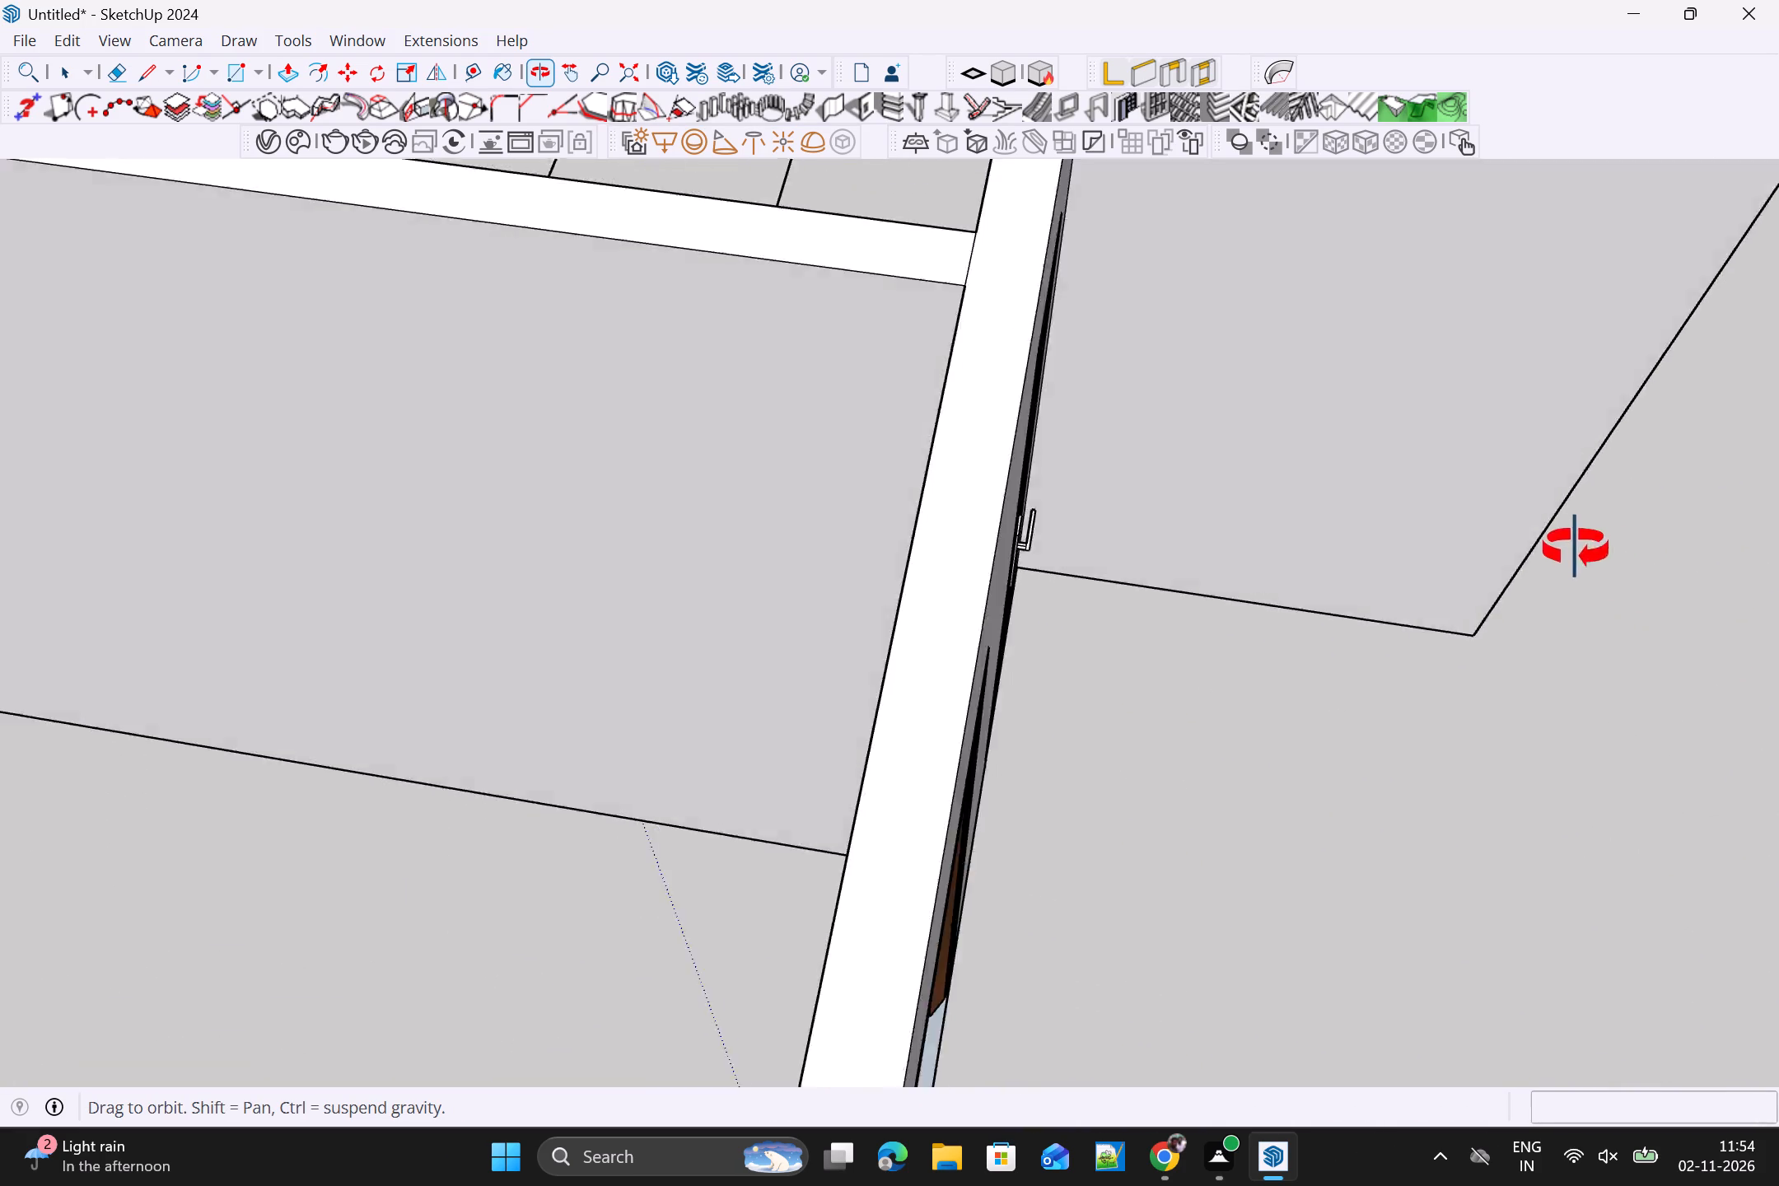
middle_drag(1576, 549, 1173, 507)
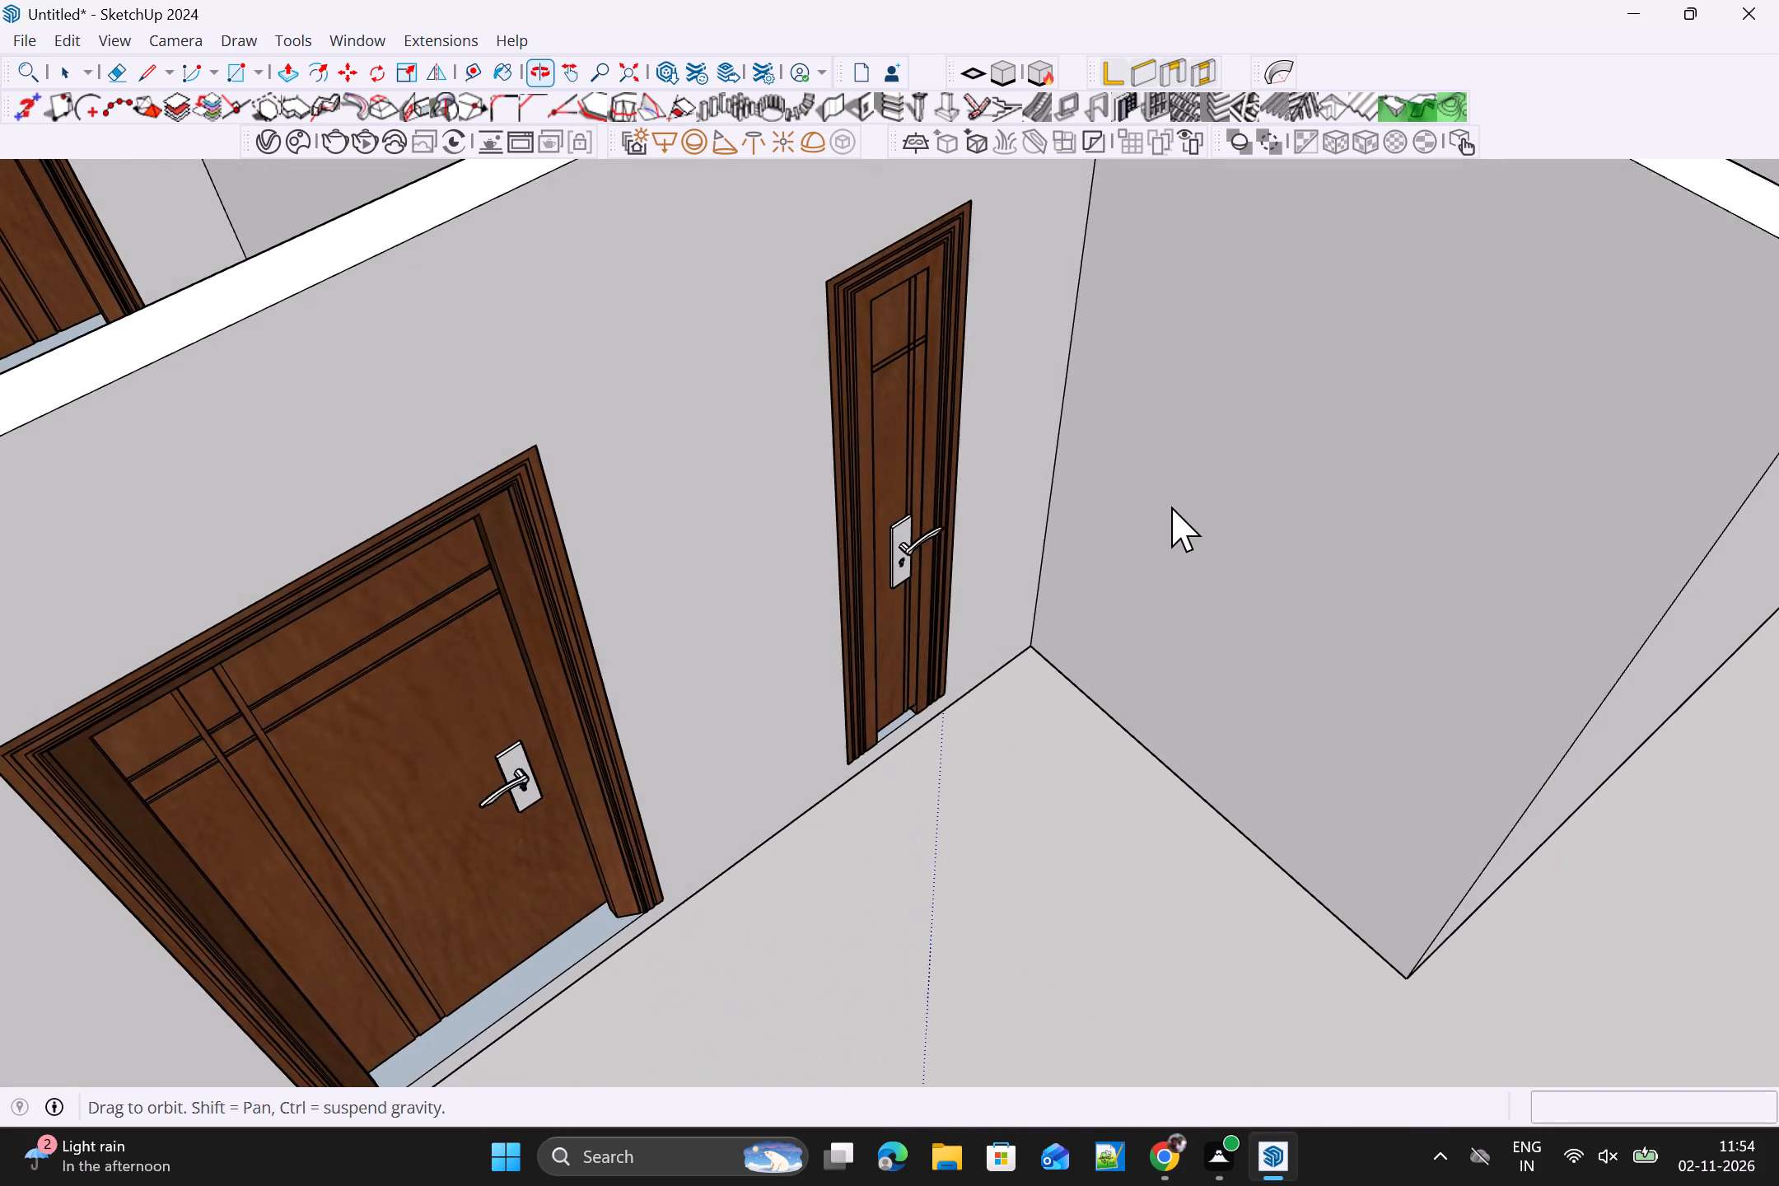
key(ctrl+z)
Place a MajDoor door about 2' 5" wide in the hall's front wall, between the existing door and the small room, serving the front bedroom.
scroll(1012, 626, down, 7)
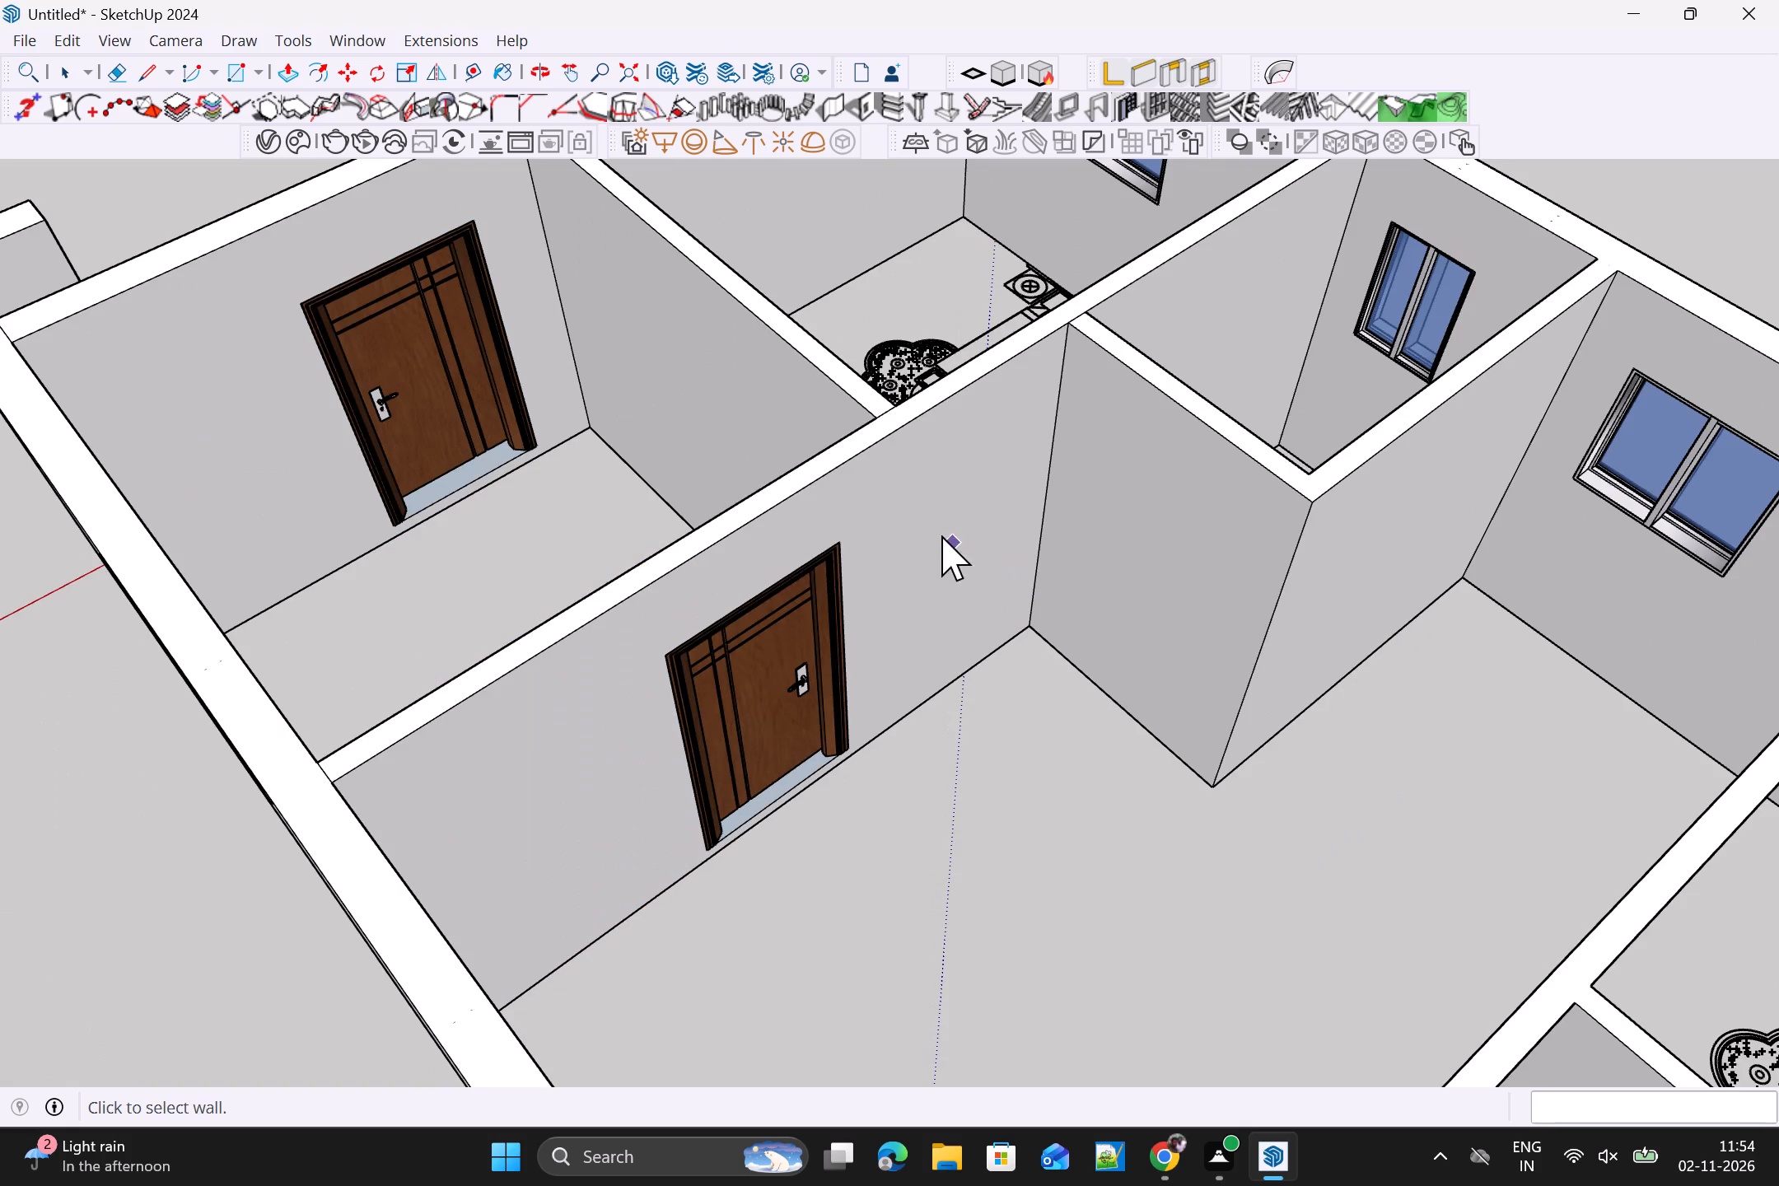
middle_drag(999, 556, 551, 352)
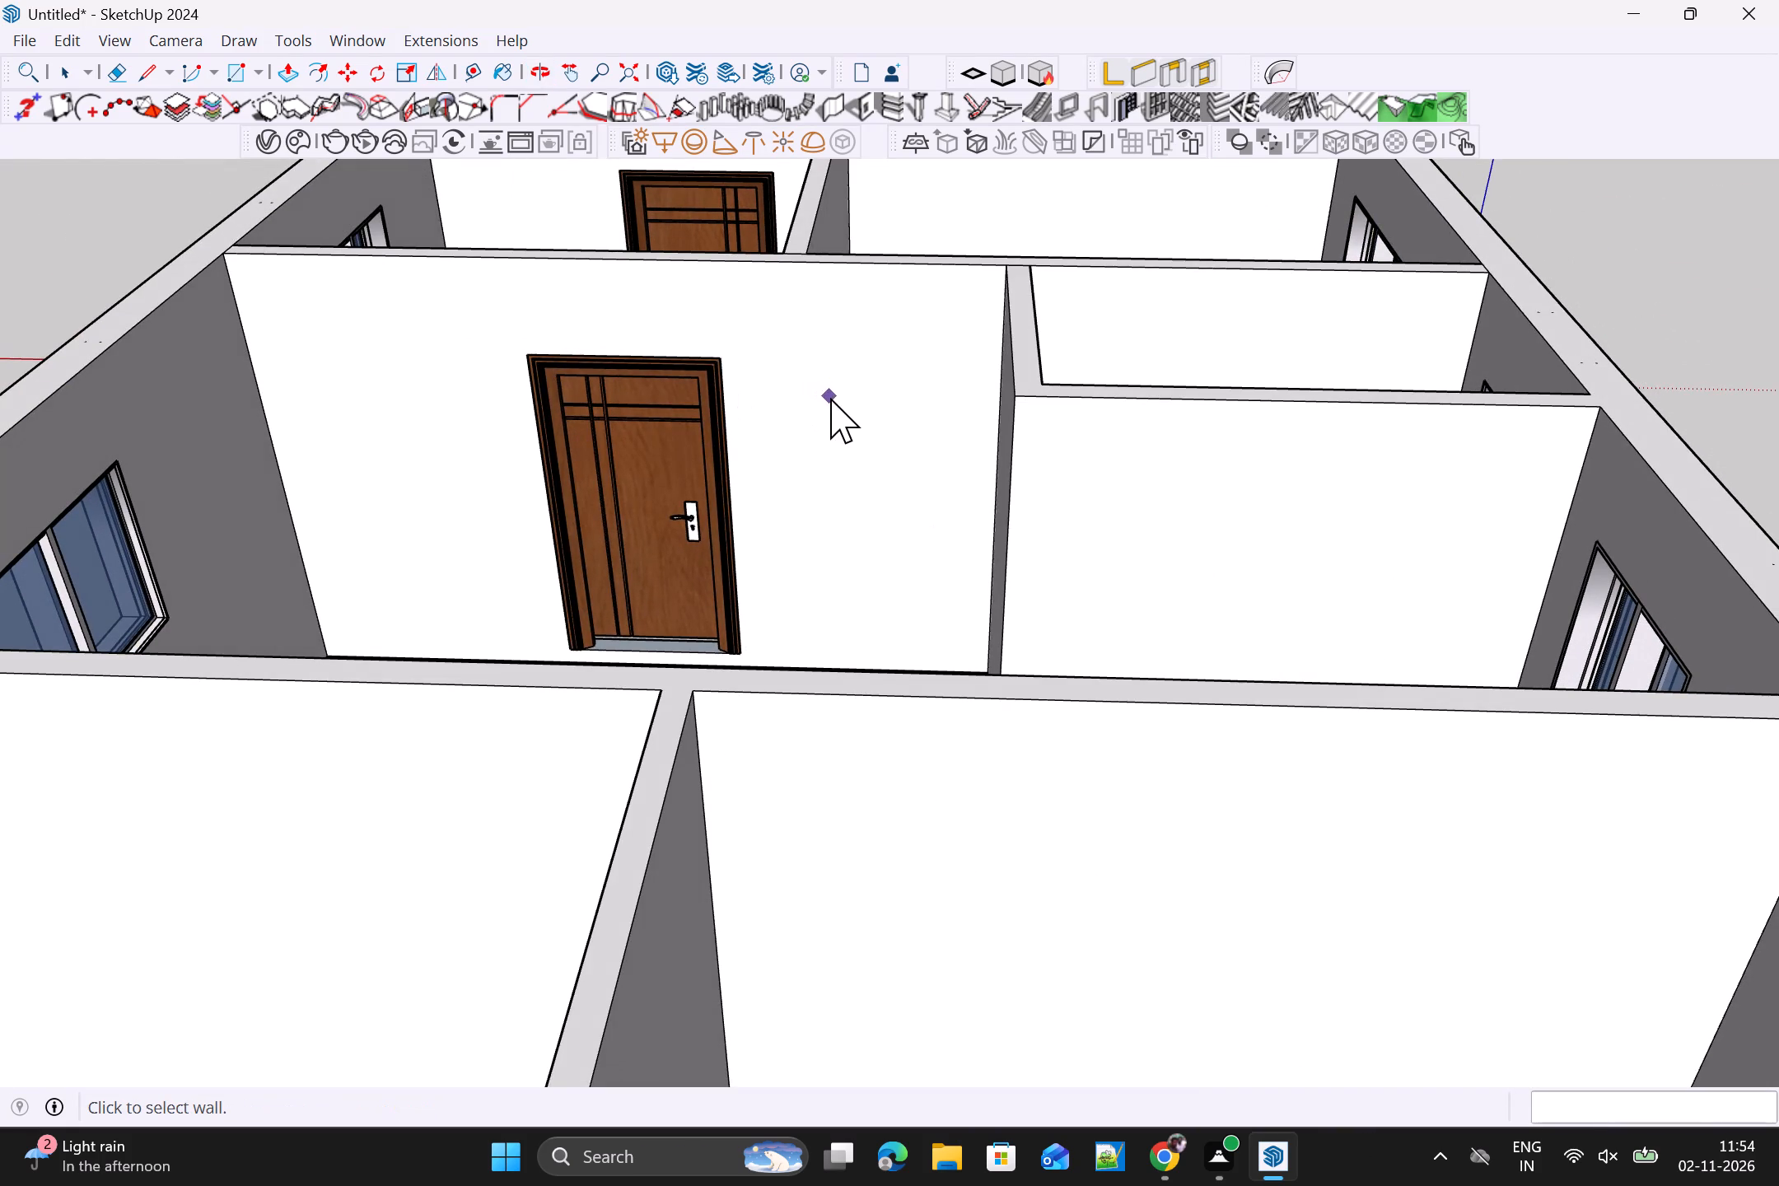
click(818, 399)
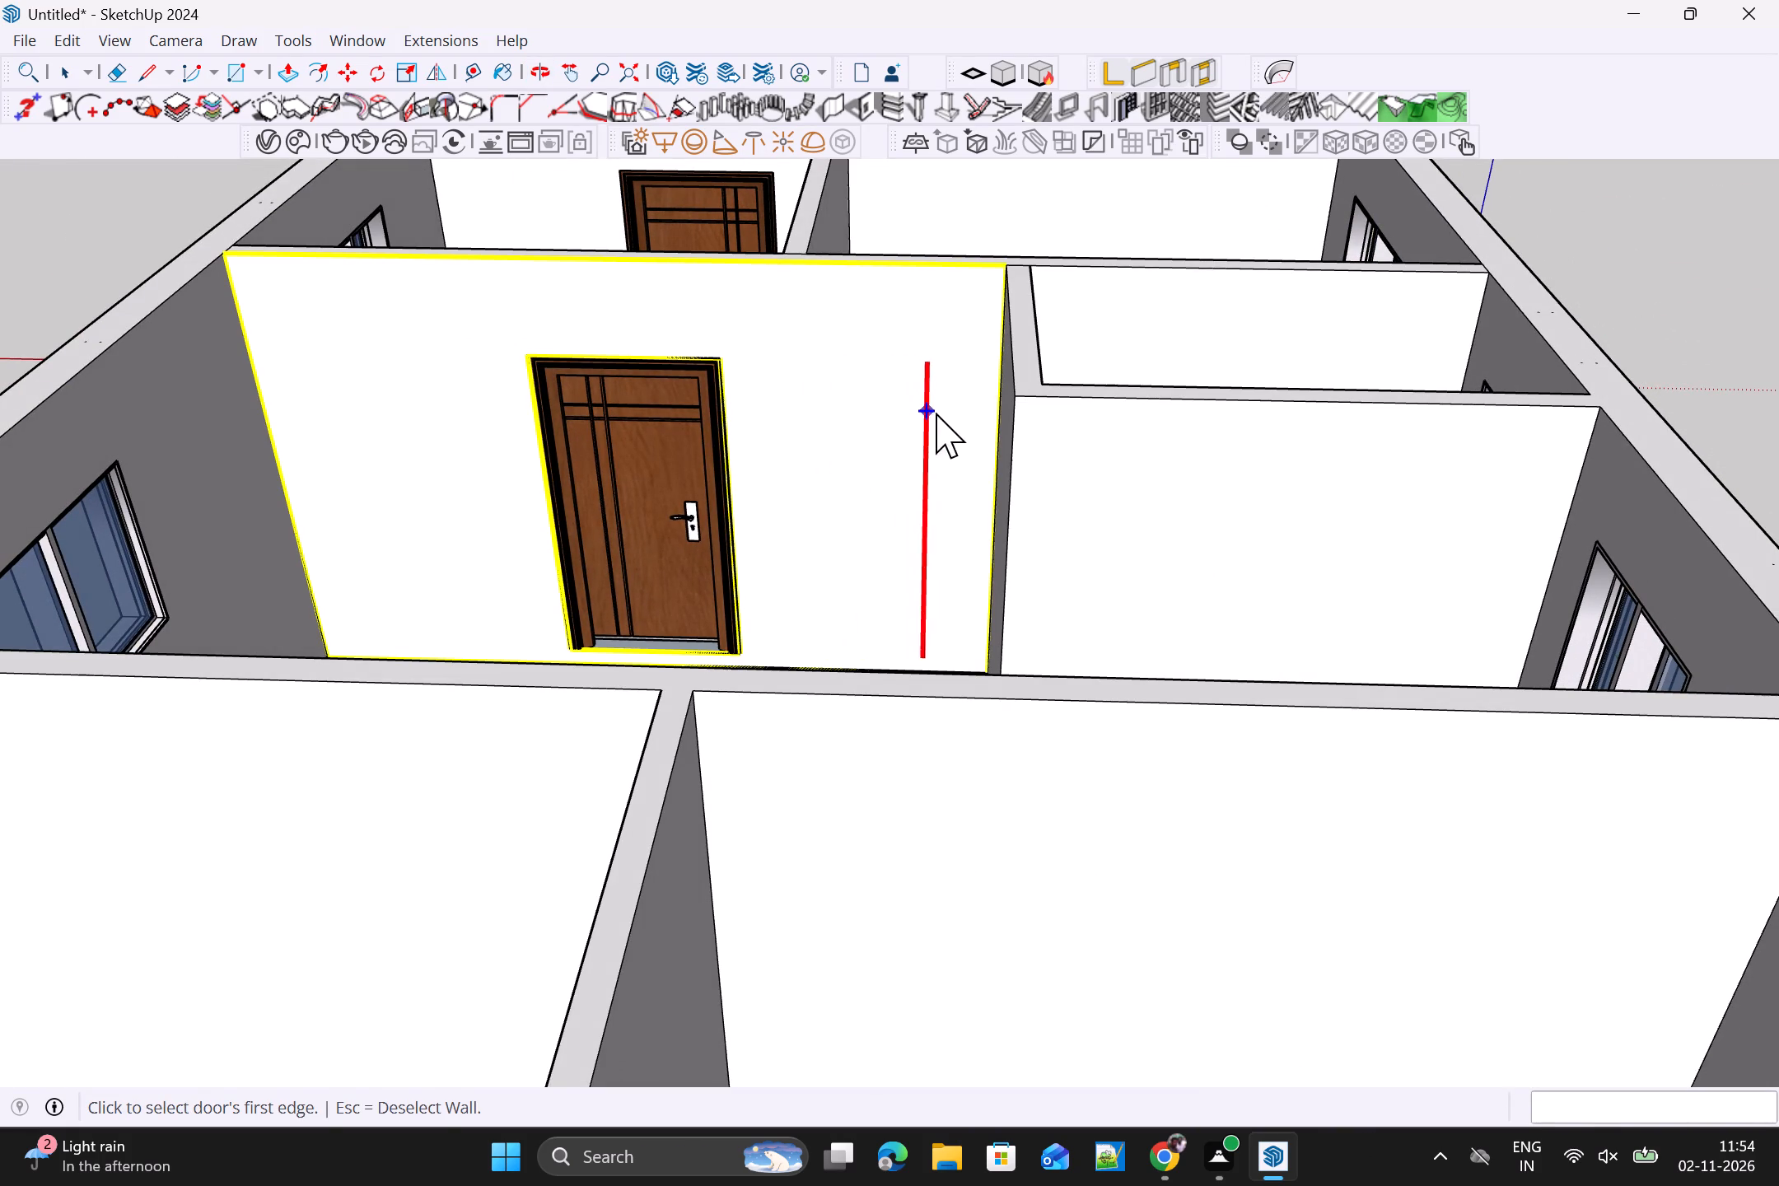
click(938, 413)
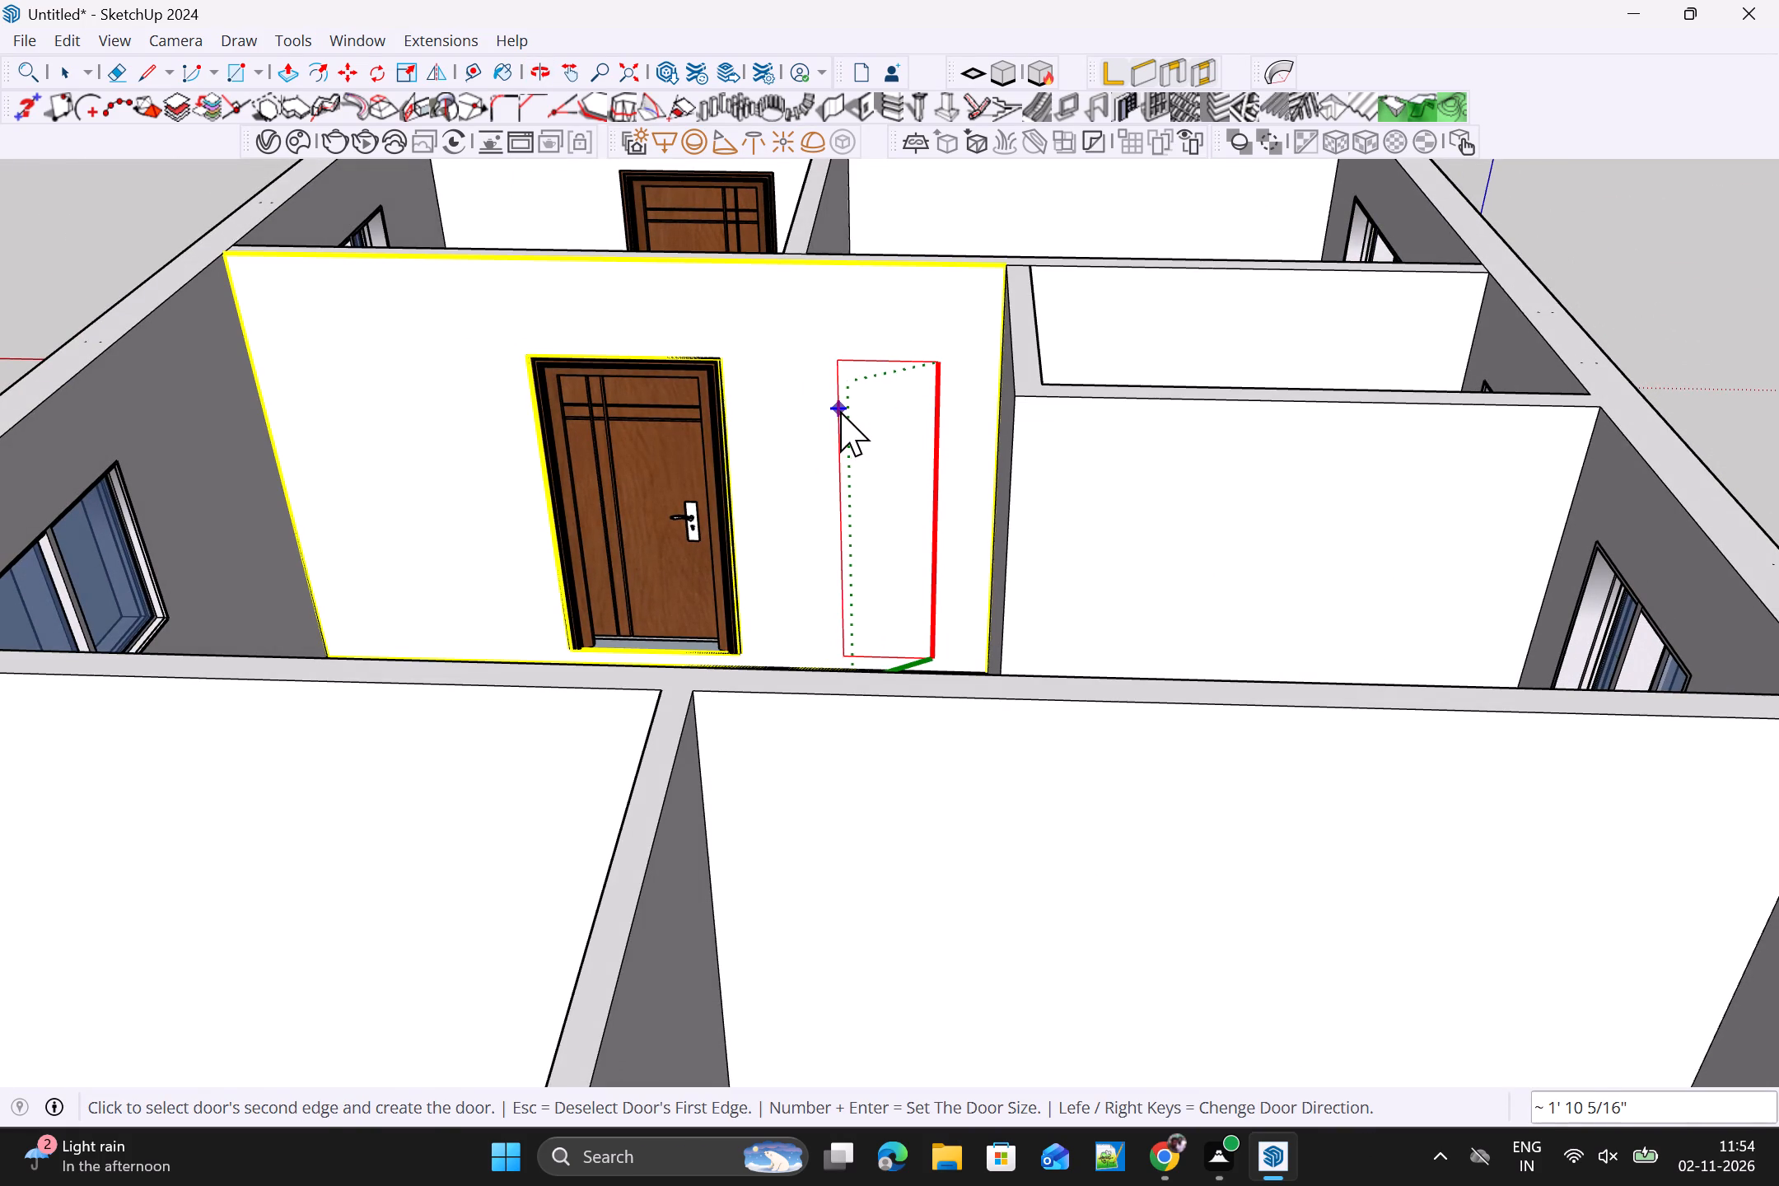
key(Escape)
click(931, 409)
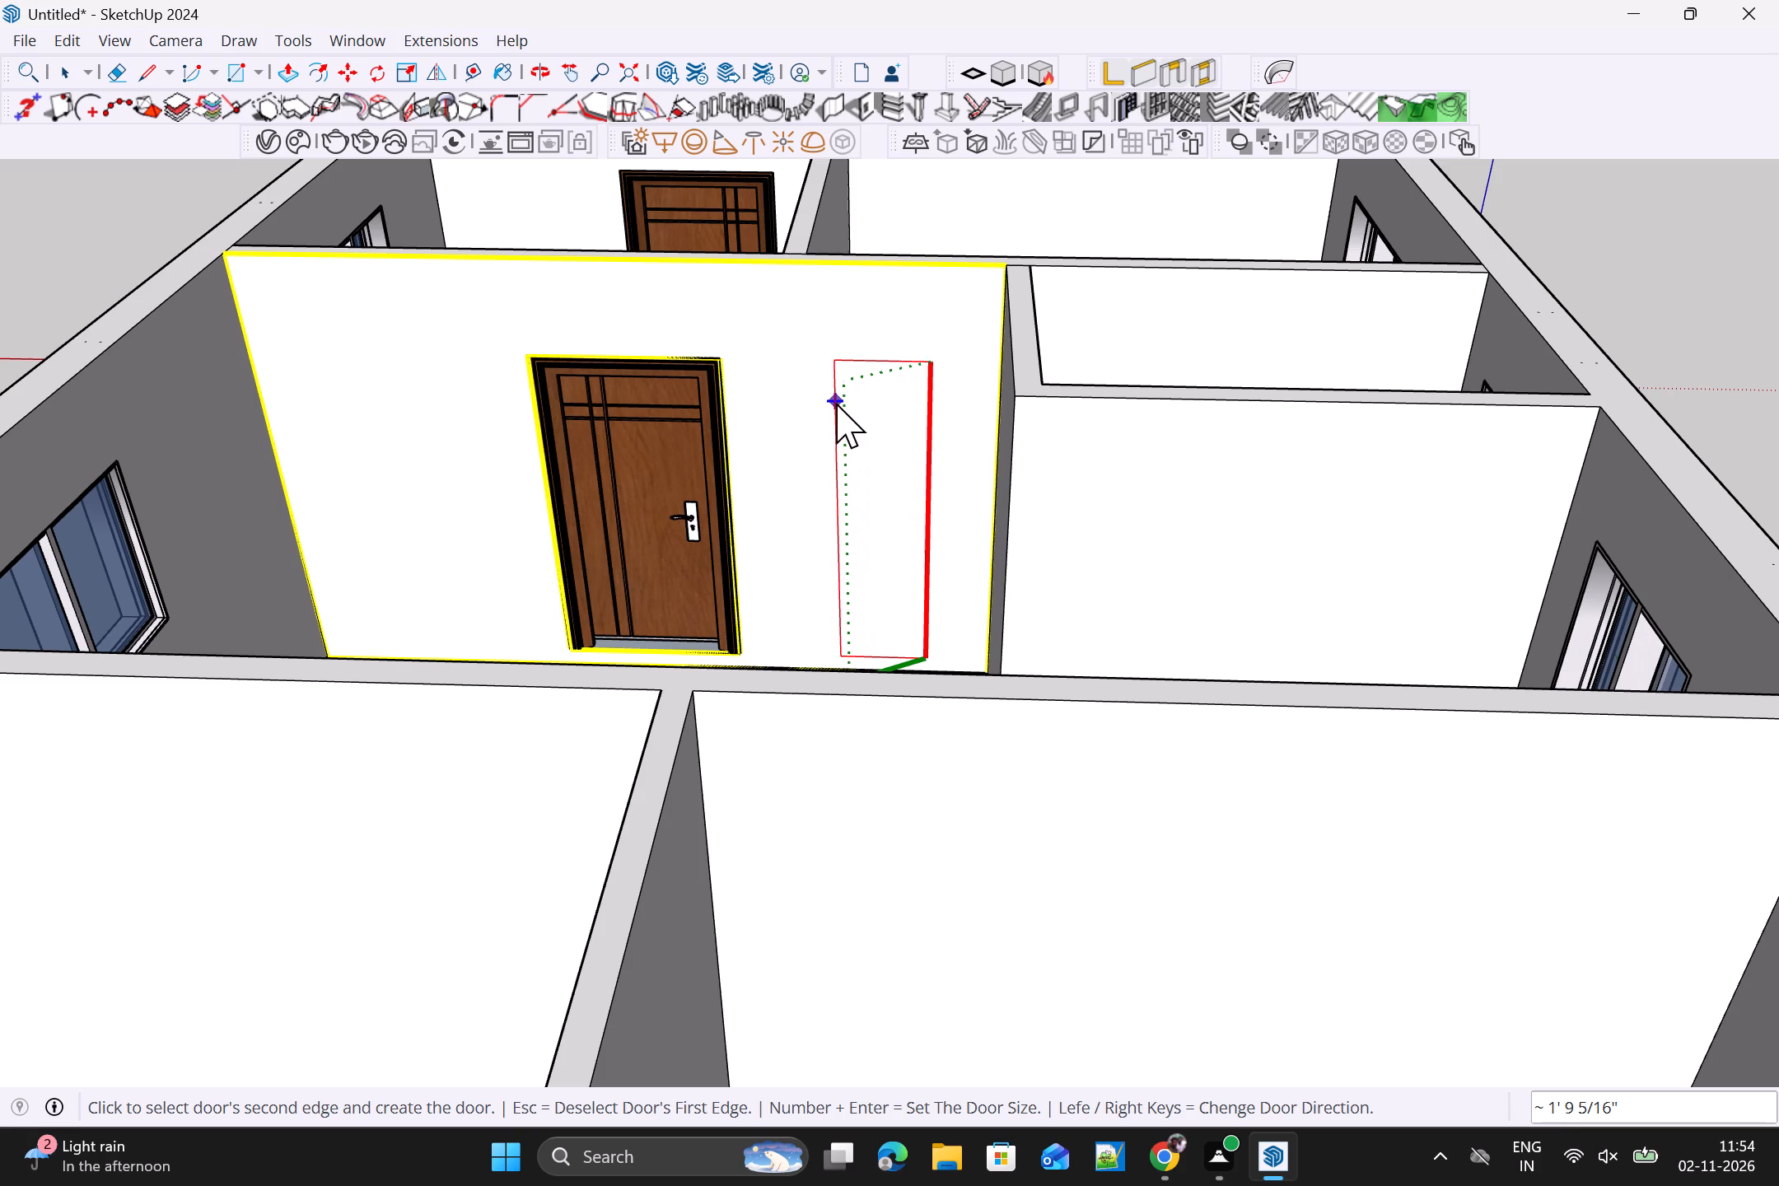
key(Escape)
click(823, 397)
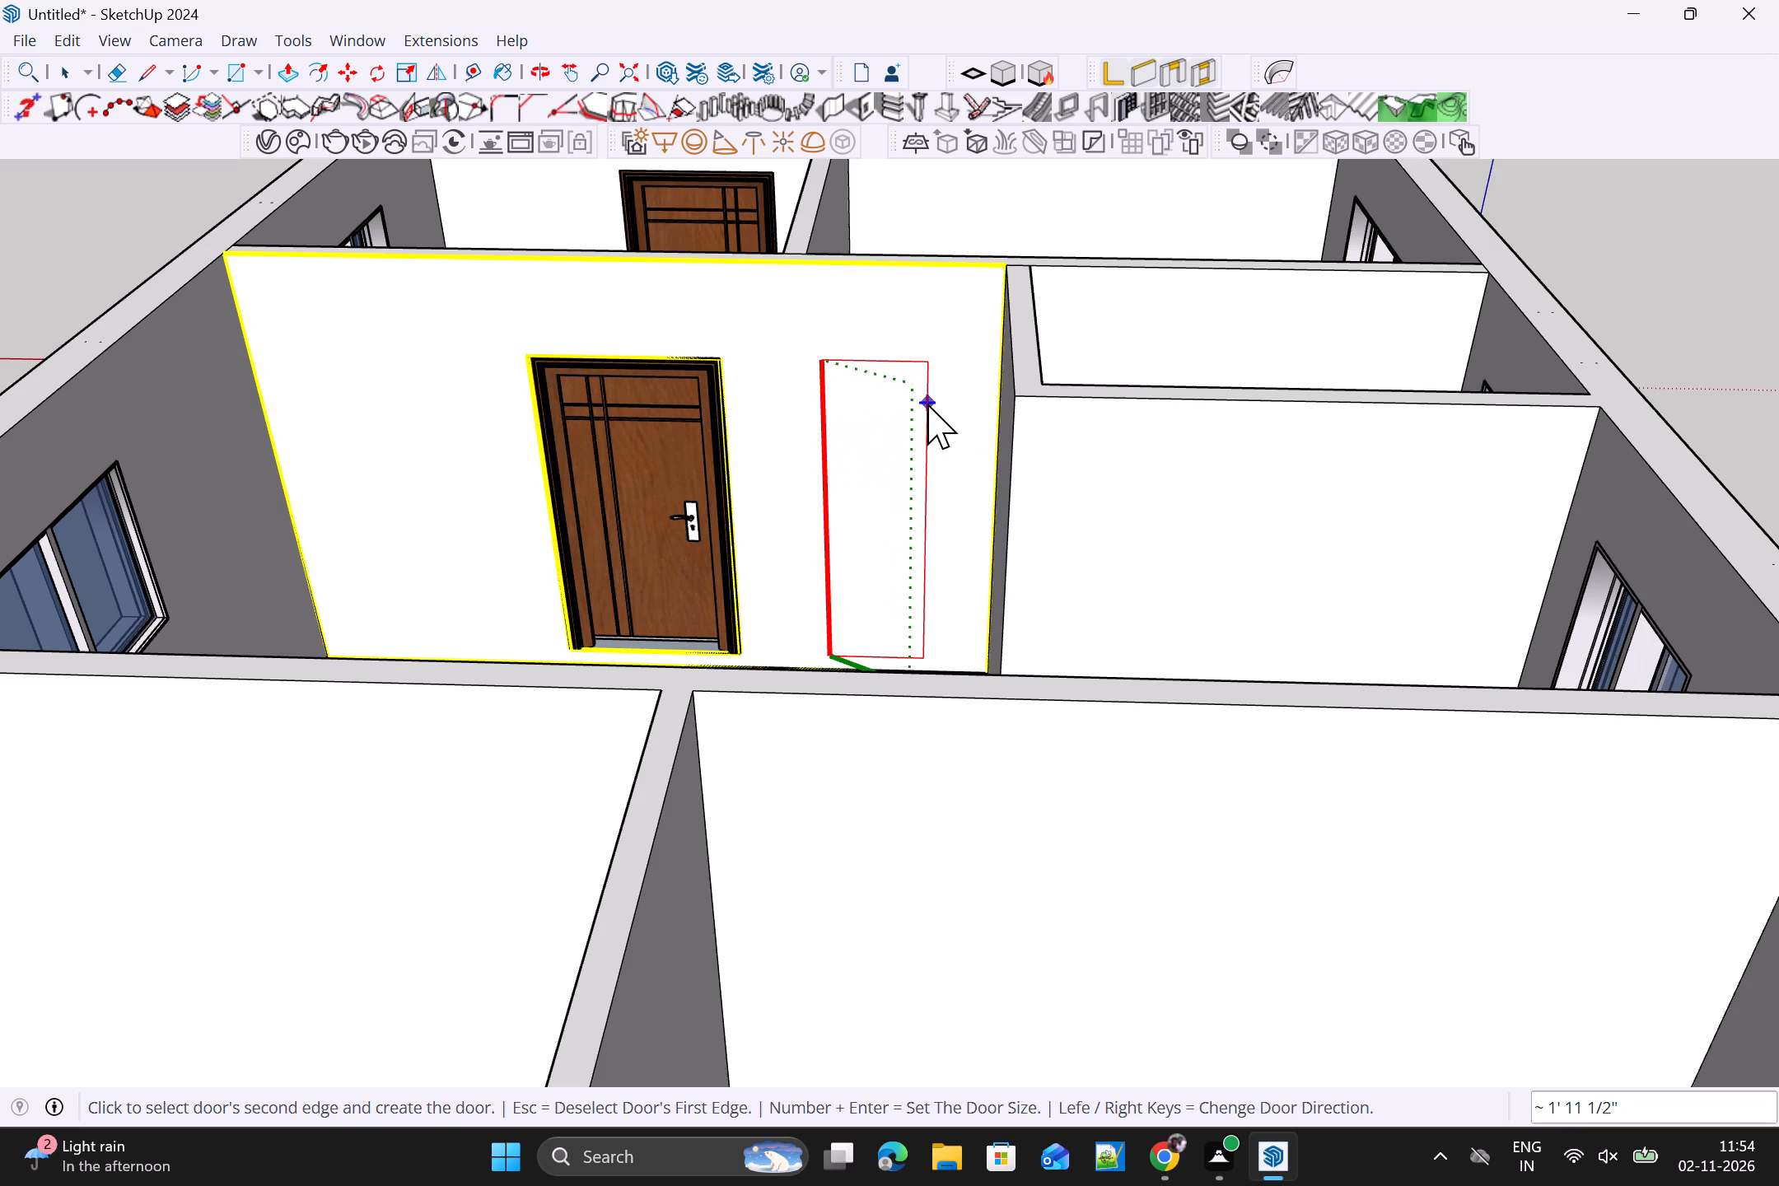
click(952, 402)
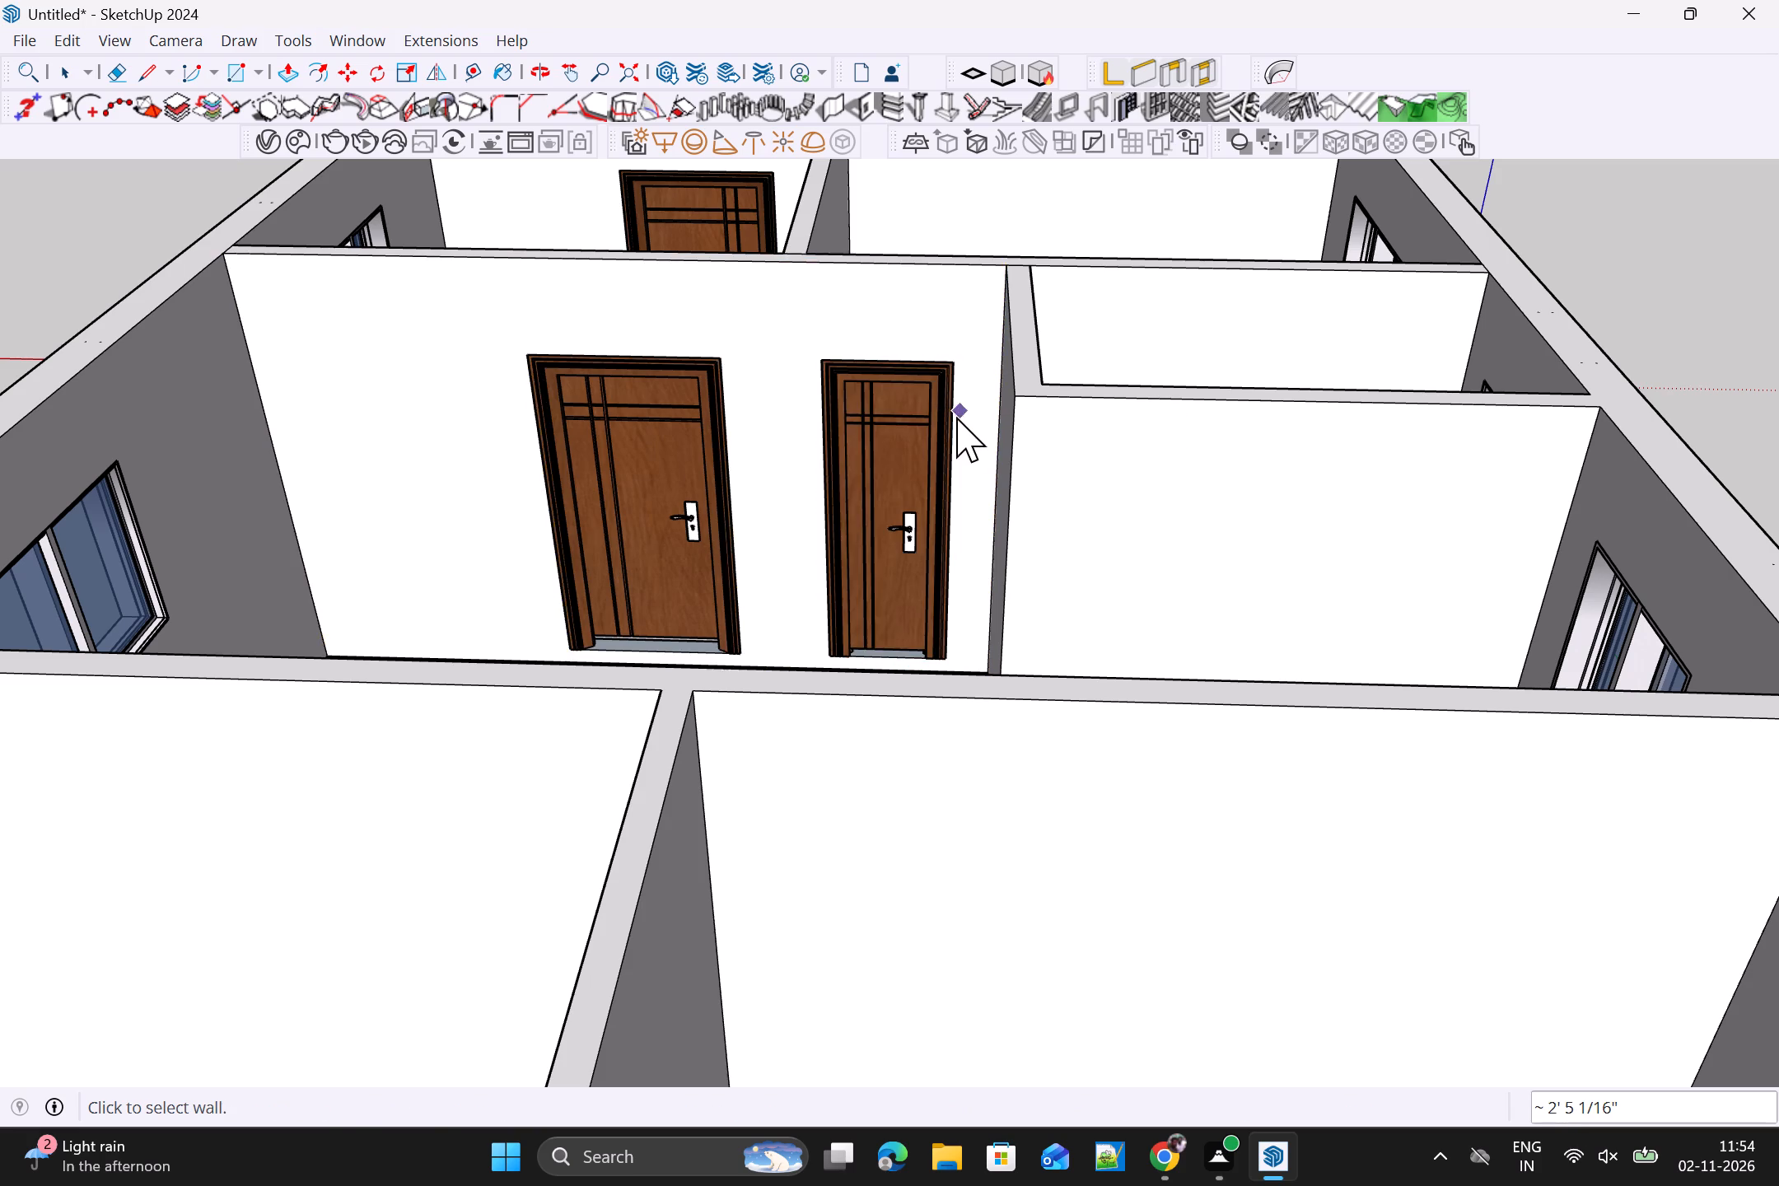
Place a door about 2' 1" wide in the small room's wall facing the hall, around the corner from the front bedroom door.
scroll(955, 423, down, 2)
middle_drag(981, 491, 1698, 775)
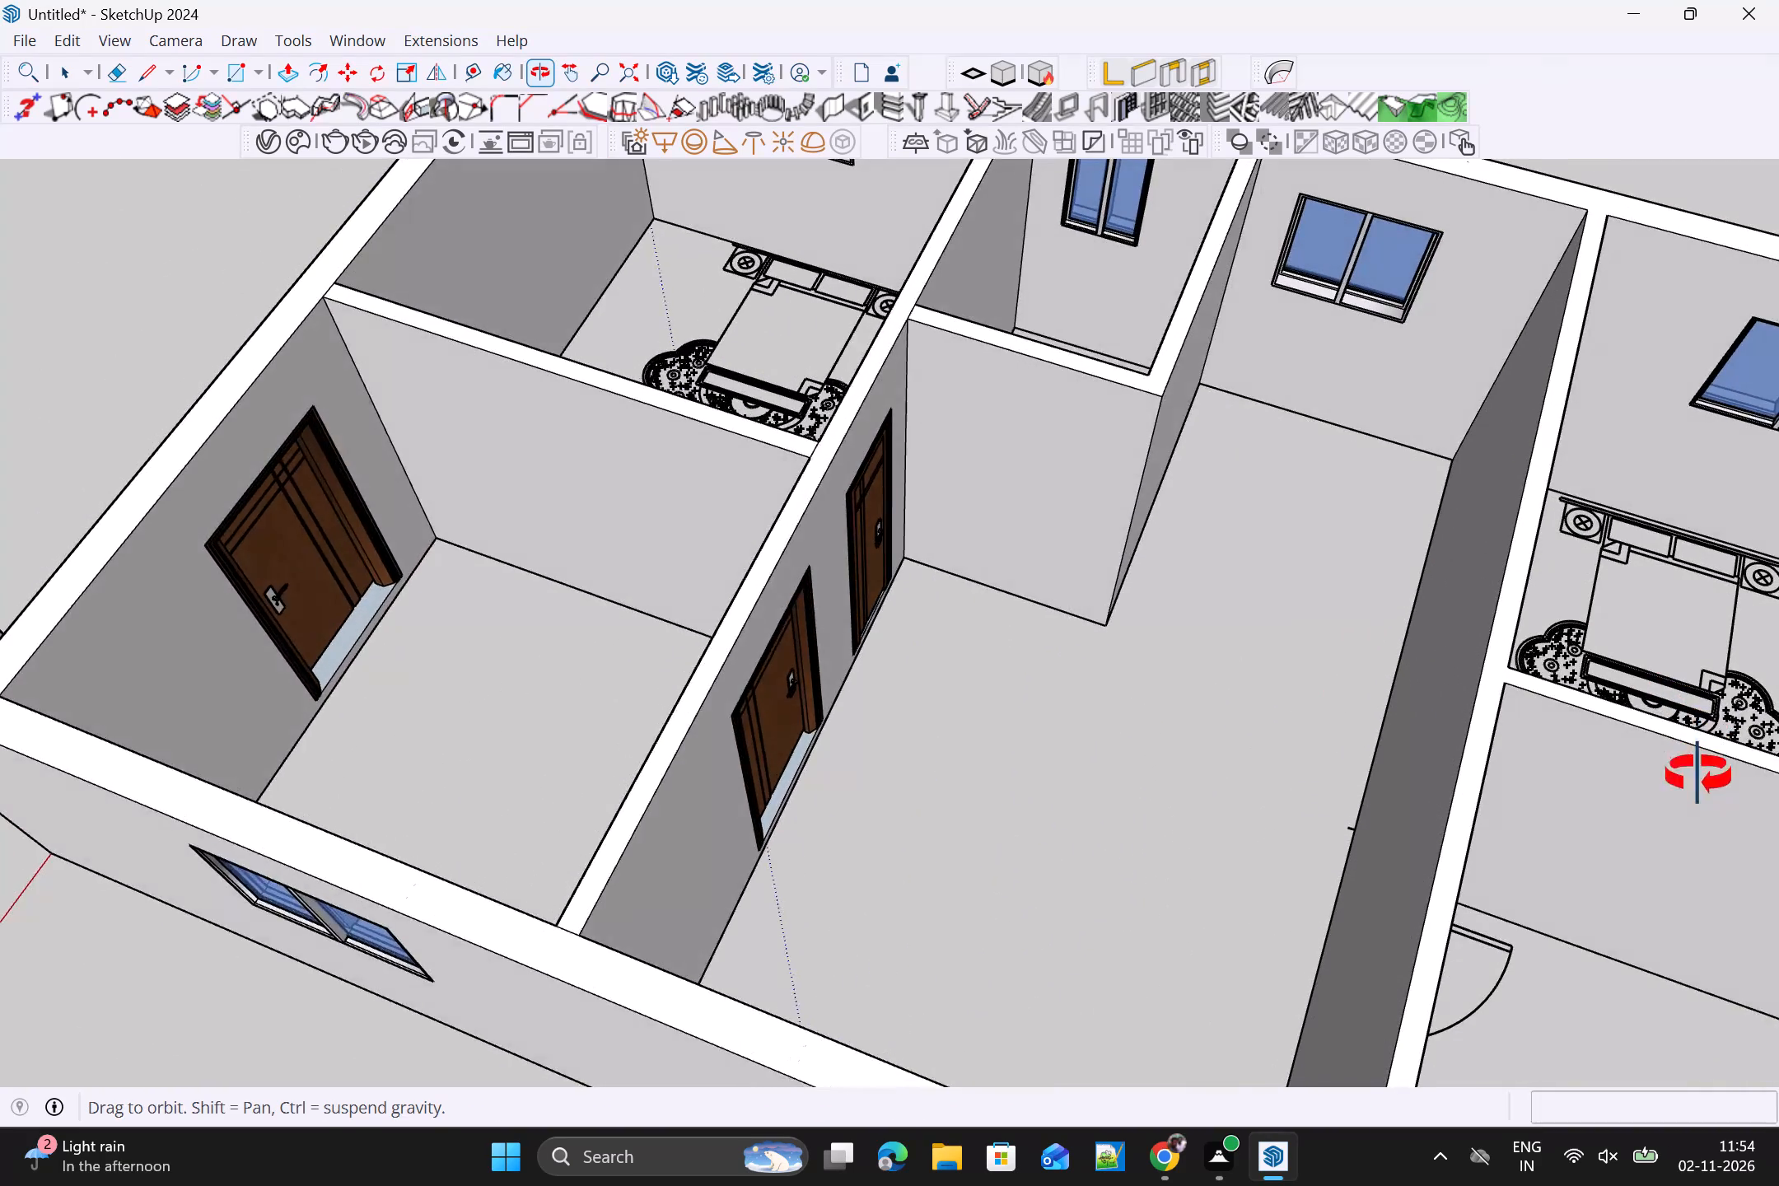
middle_drag(1698, 775, 1778, 961)
middle_drag(1068, 751, 1778, 609)
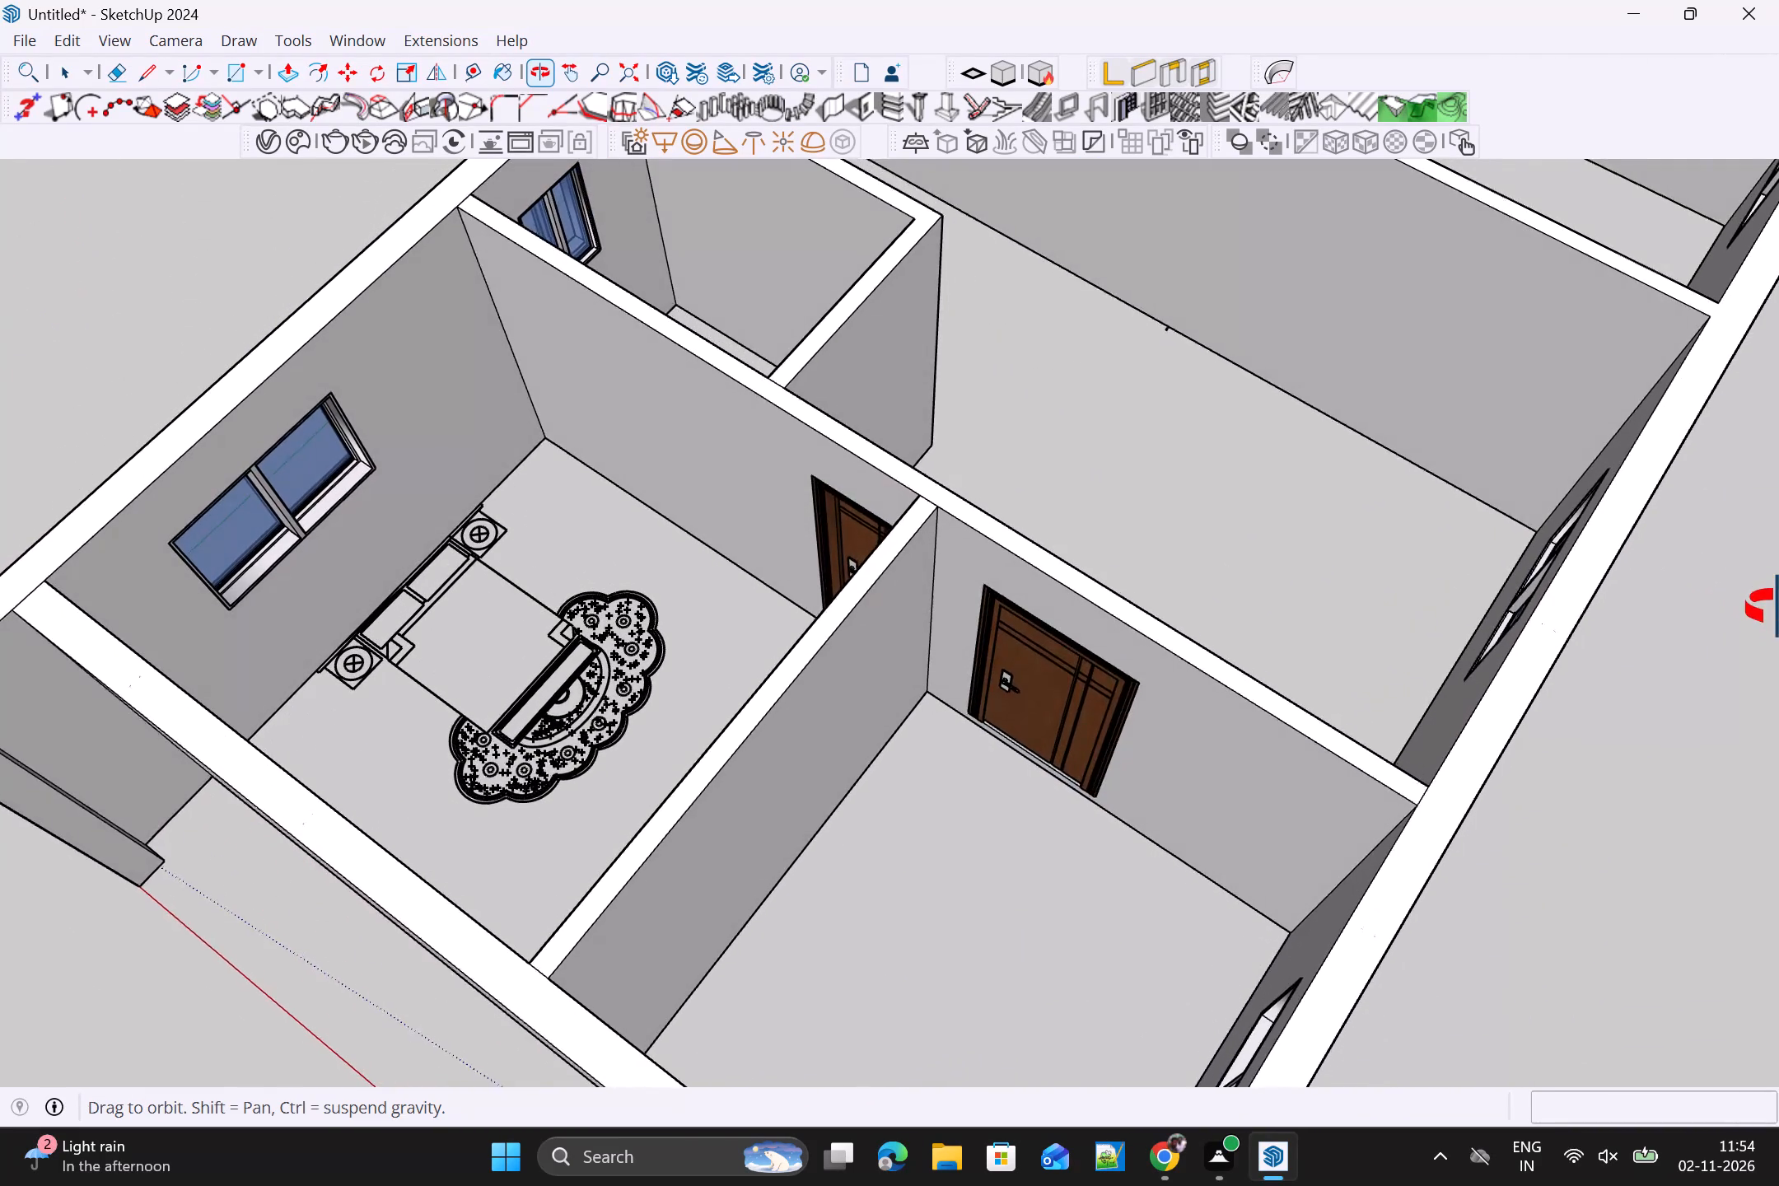
middle_drag(1778, 609, 1762, 630)
middle_drag(1193, 665, 1628, 418)
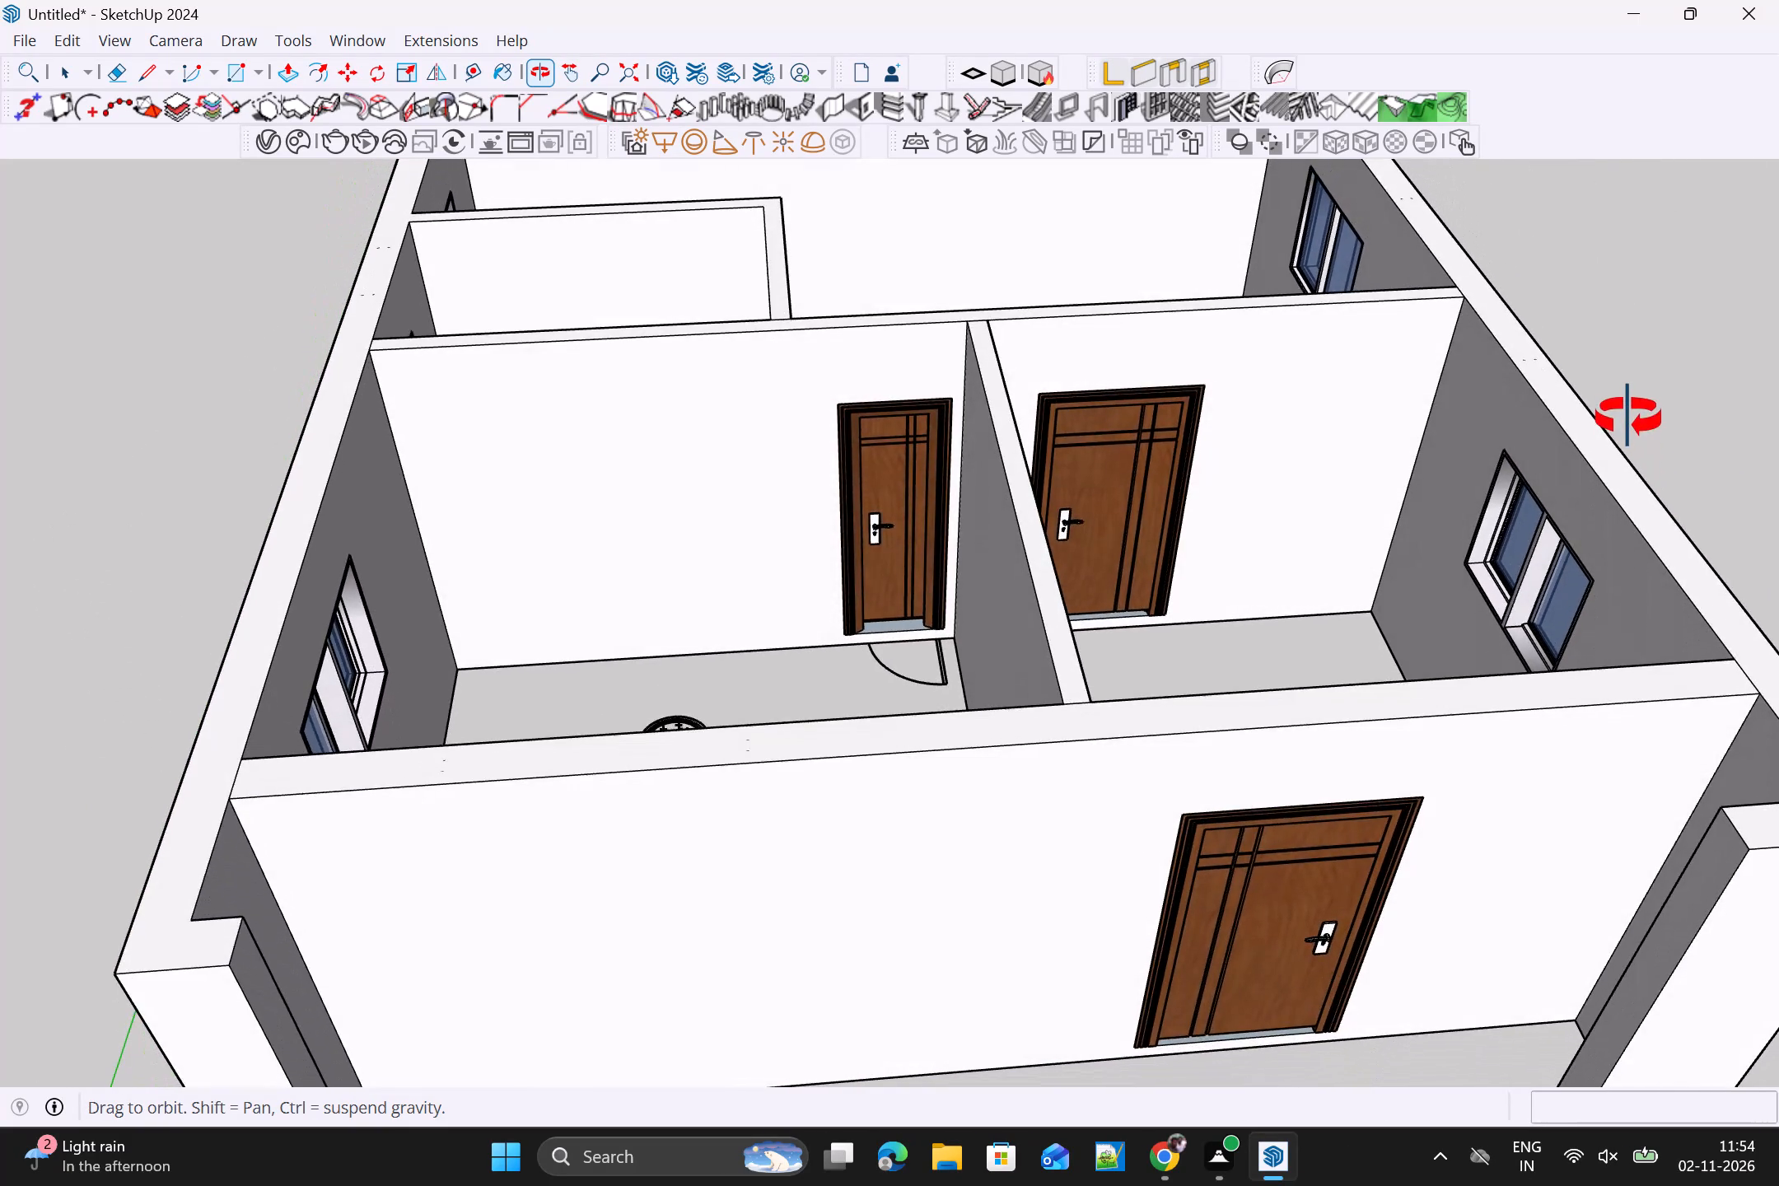
middle_drag(1628, 418, 376, 479)
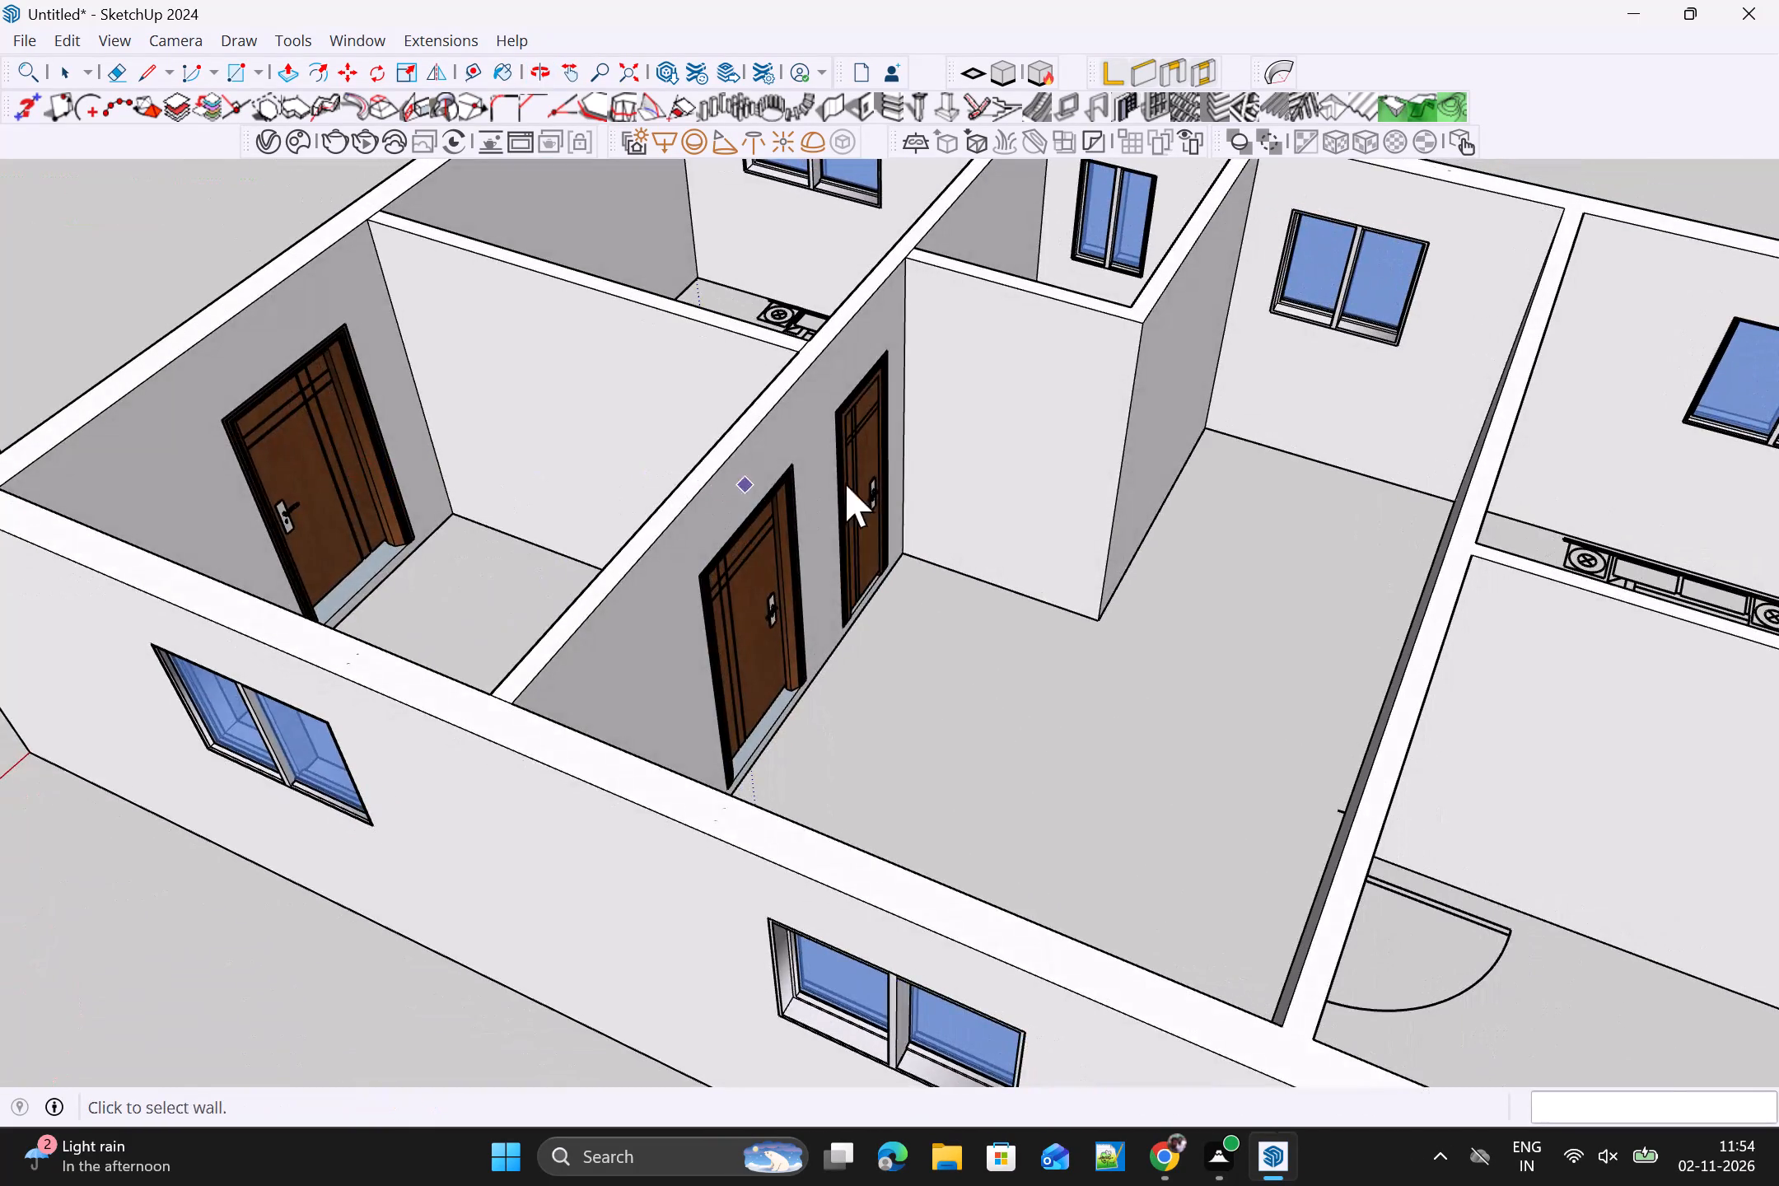
middle_drag(876, 477, 932, 357)
scroll(924, 372, up, 4)
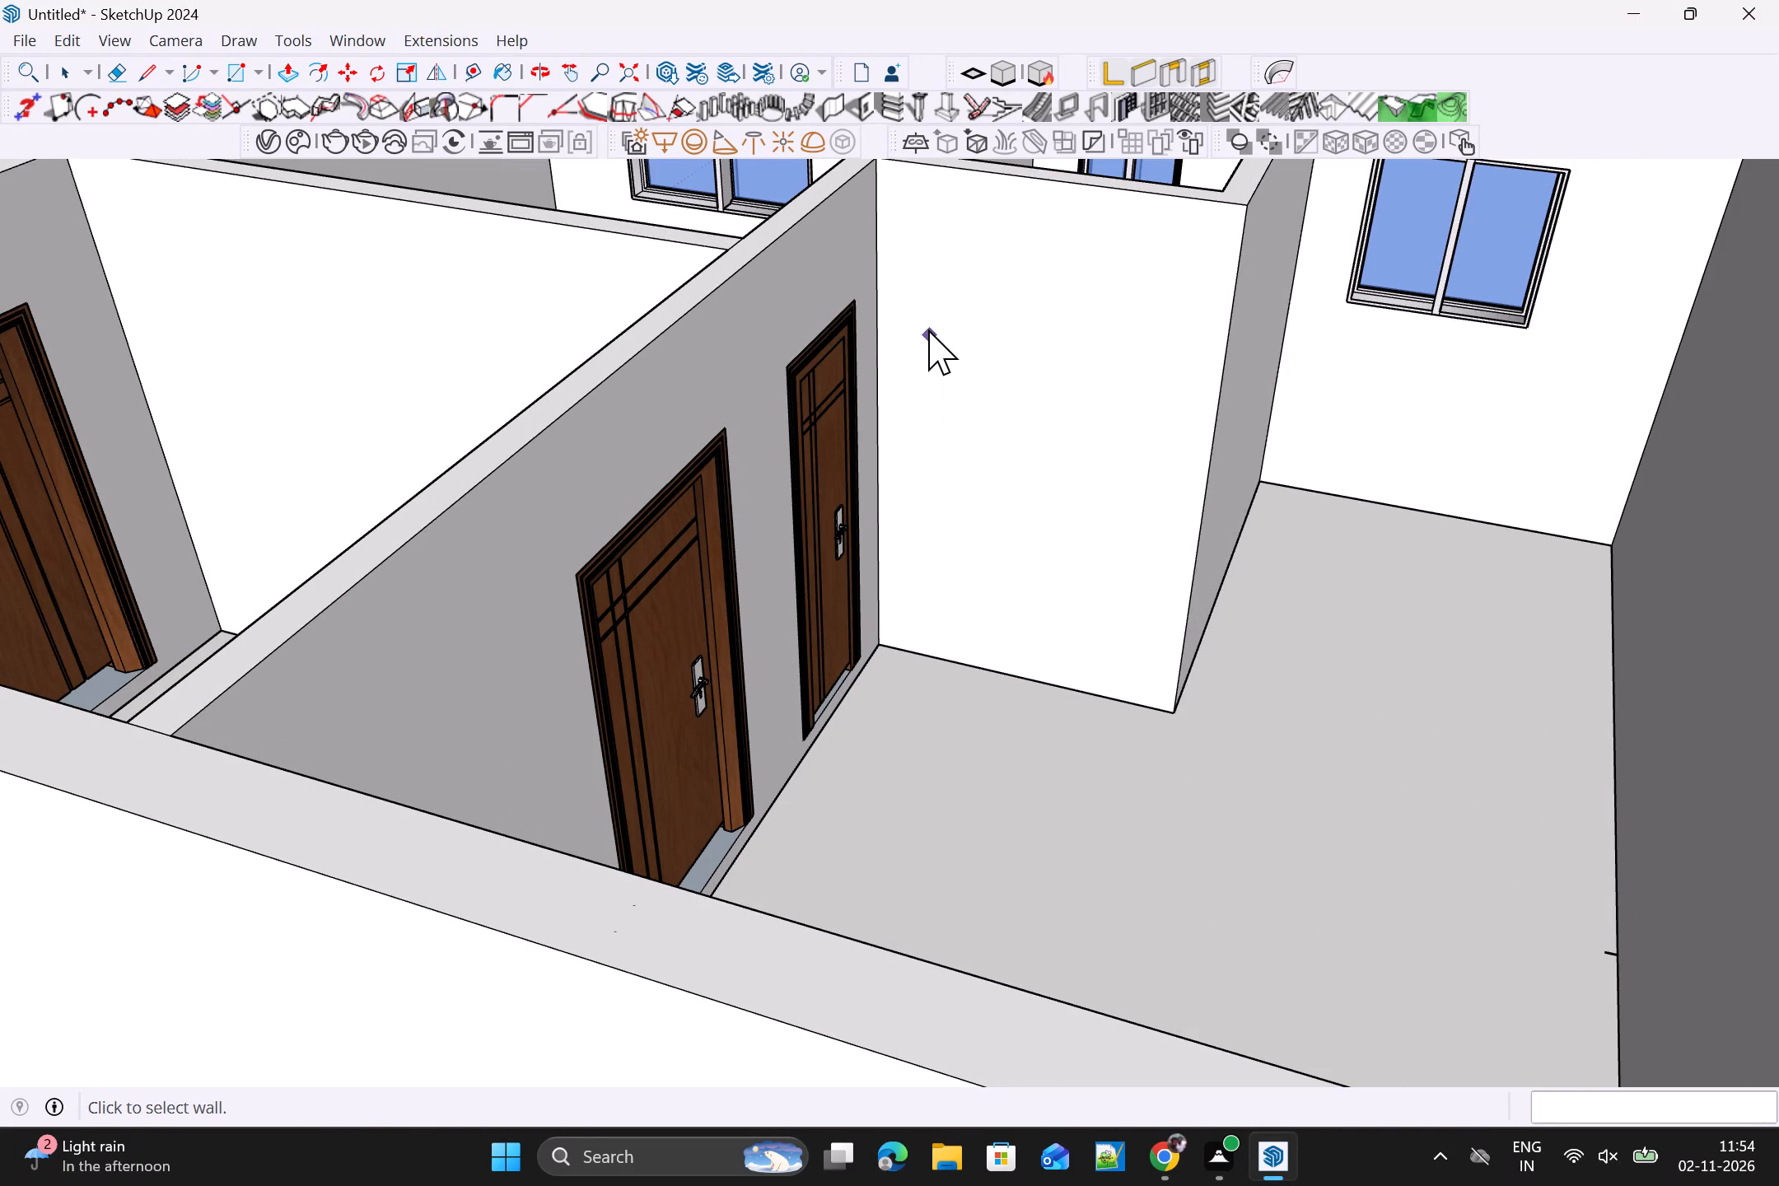
click(914, 310)
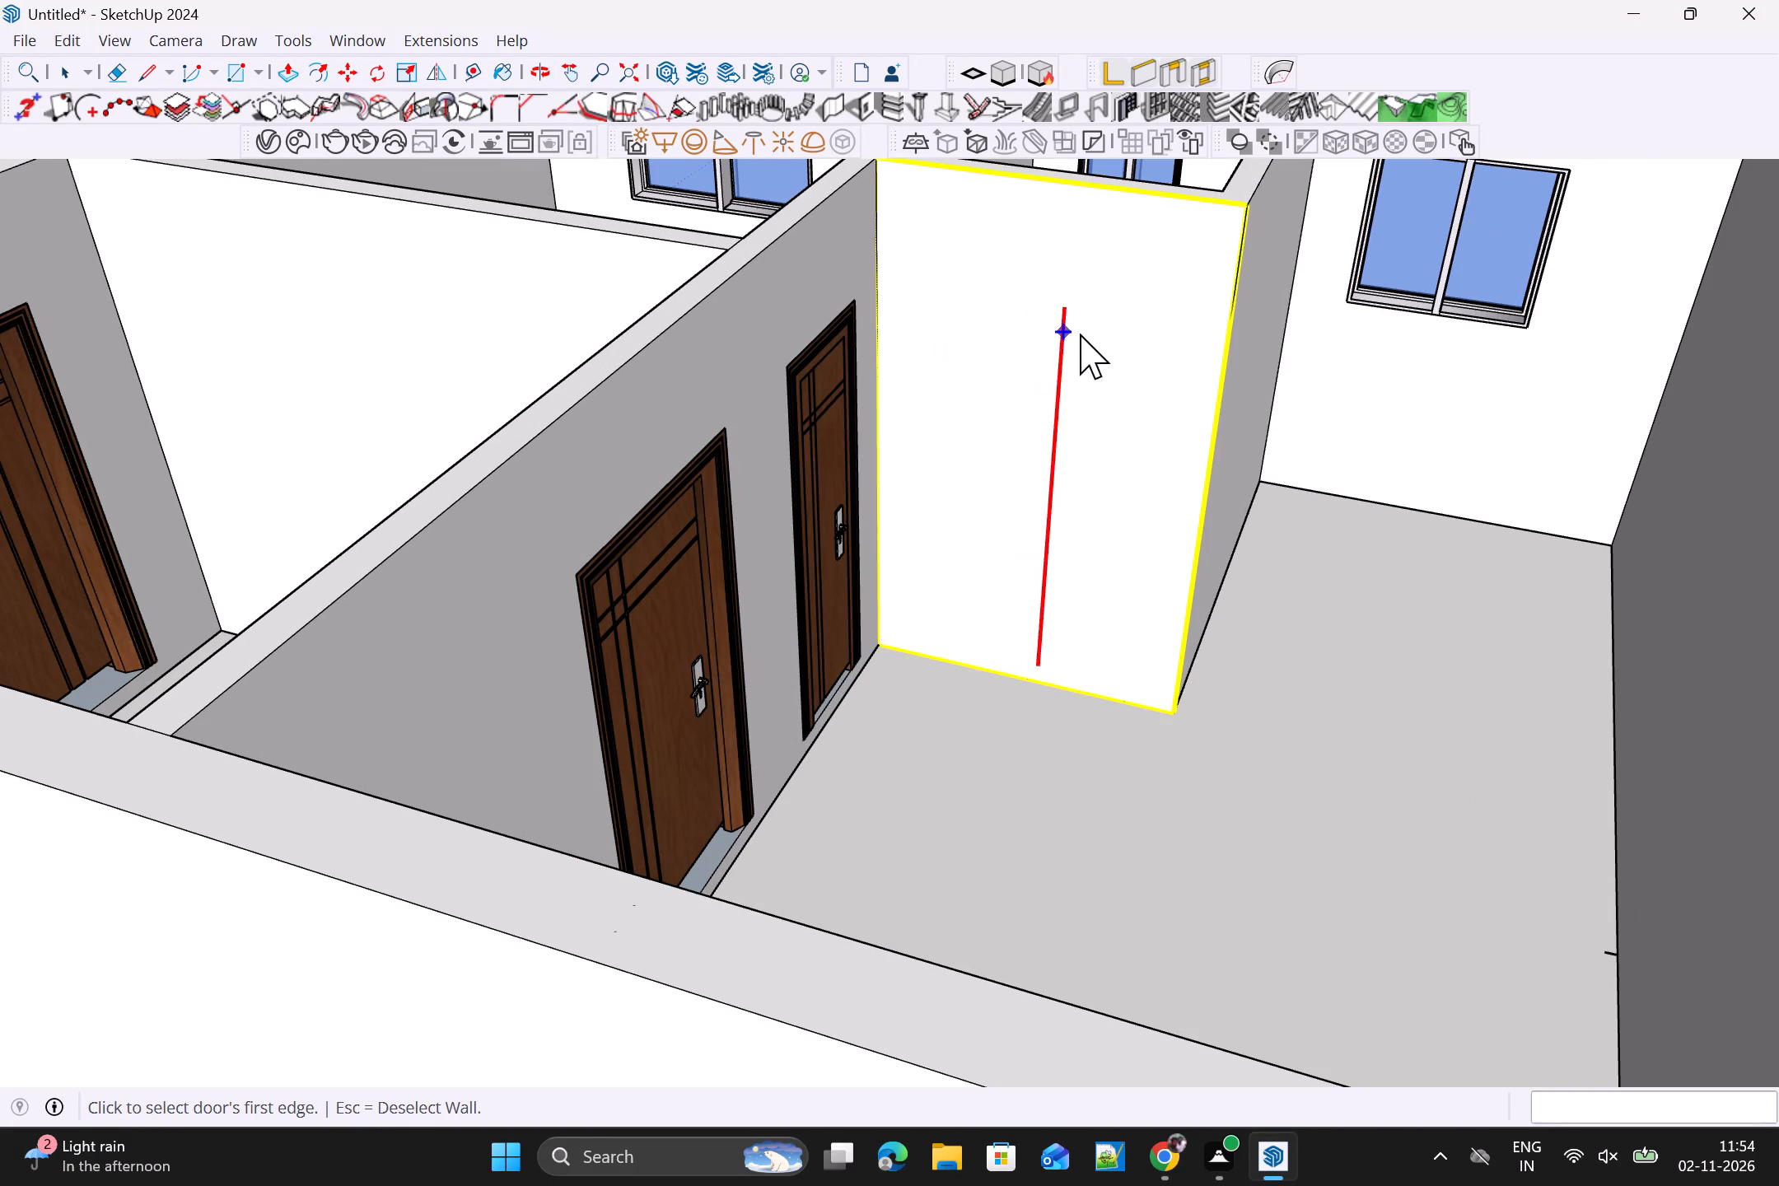
click(1132, 344)
click(998, 334)
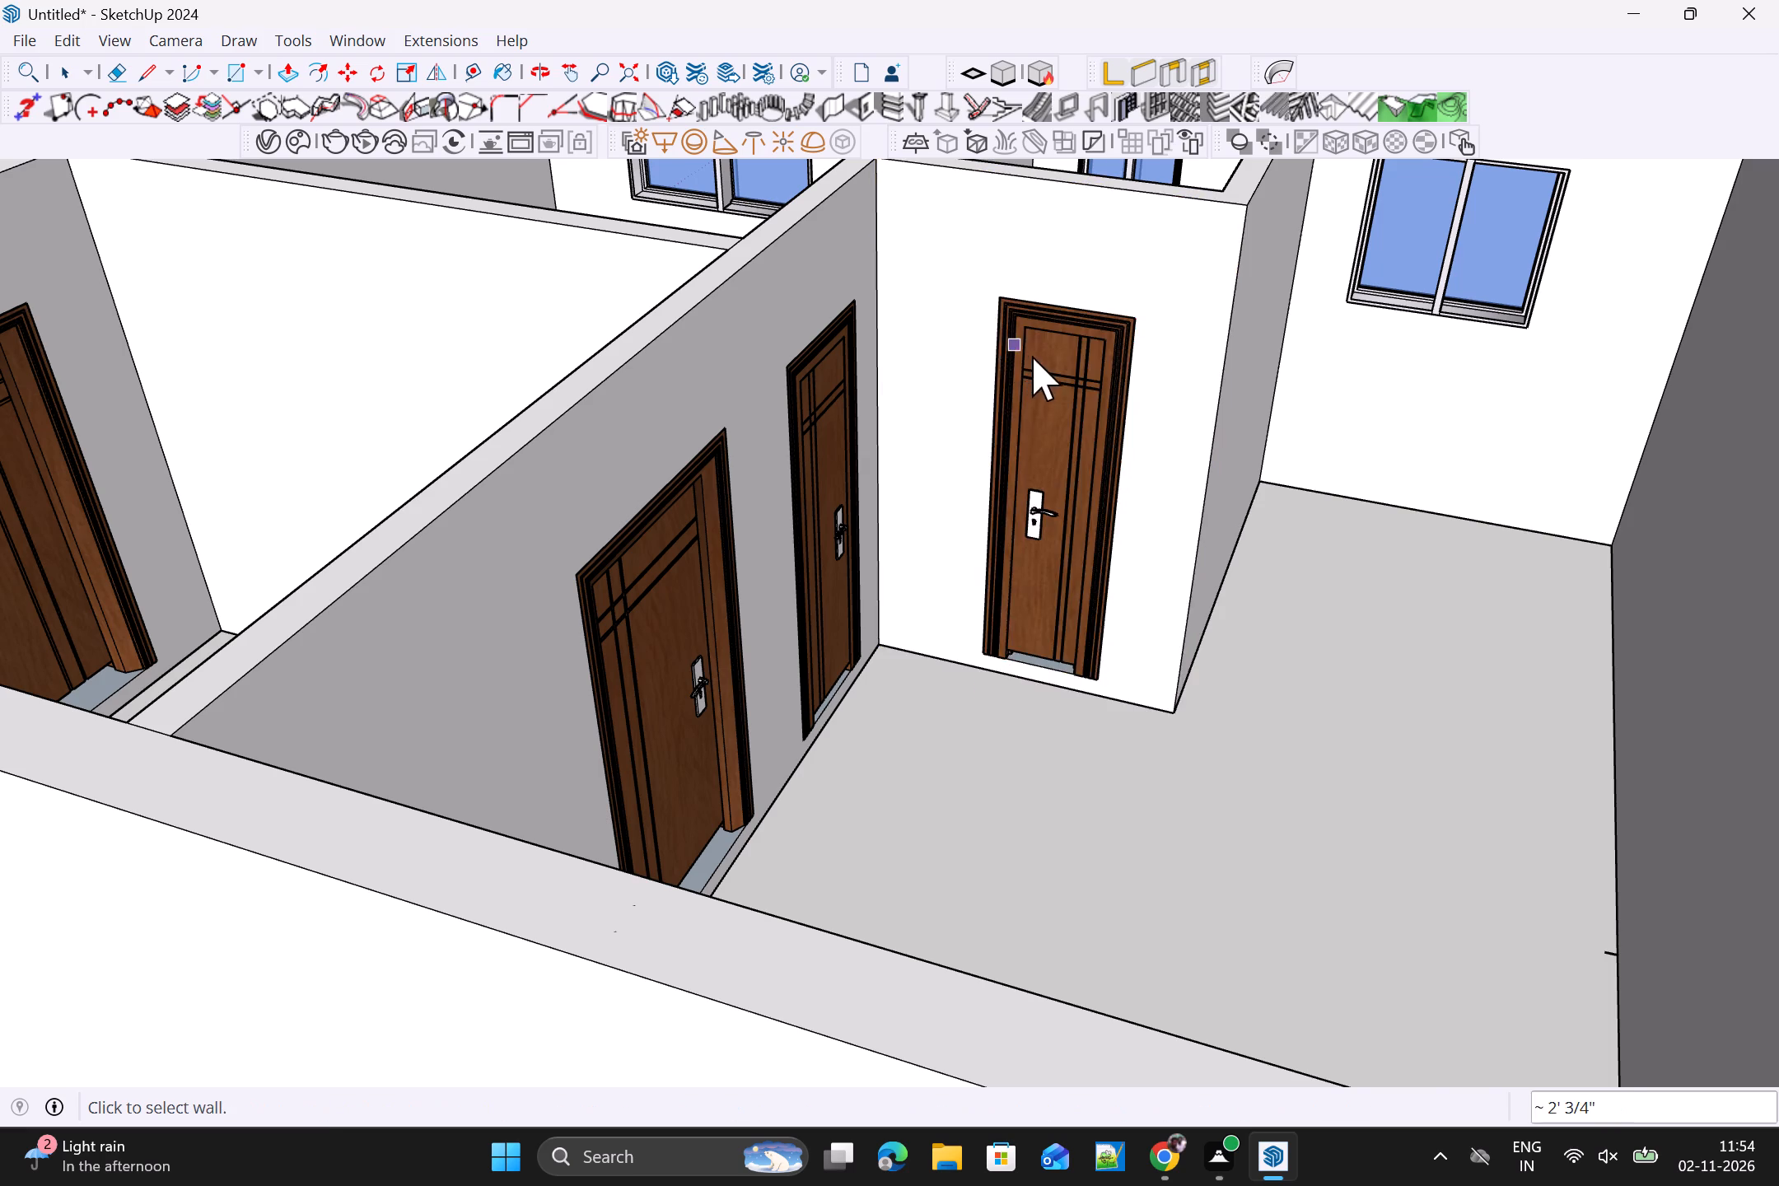
Review the three doors around the central hall and the rest of the house from several sides and above.
scroll(1030, 372, down, 4)
middle_drag(1146, 451, 293, 857)
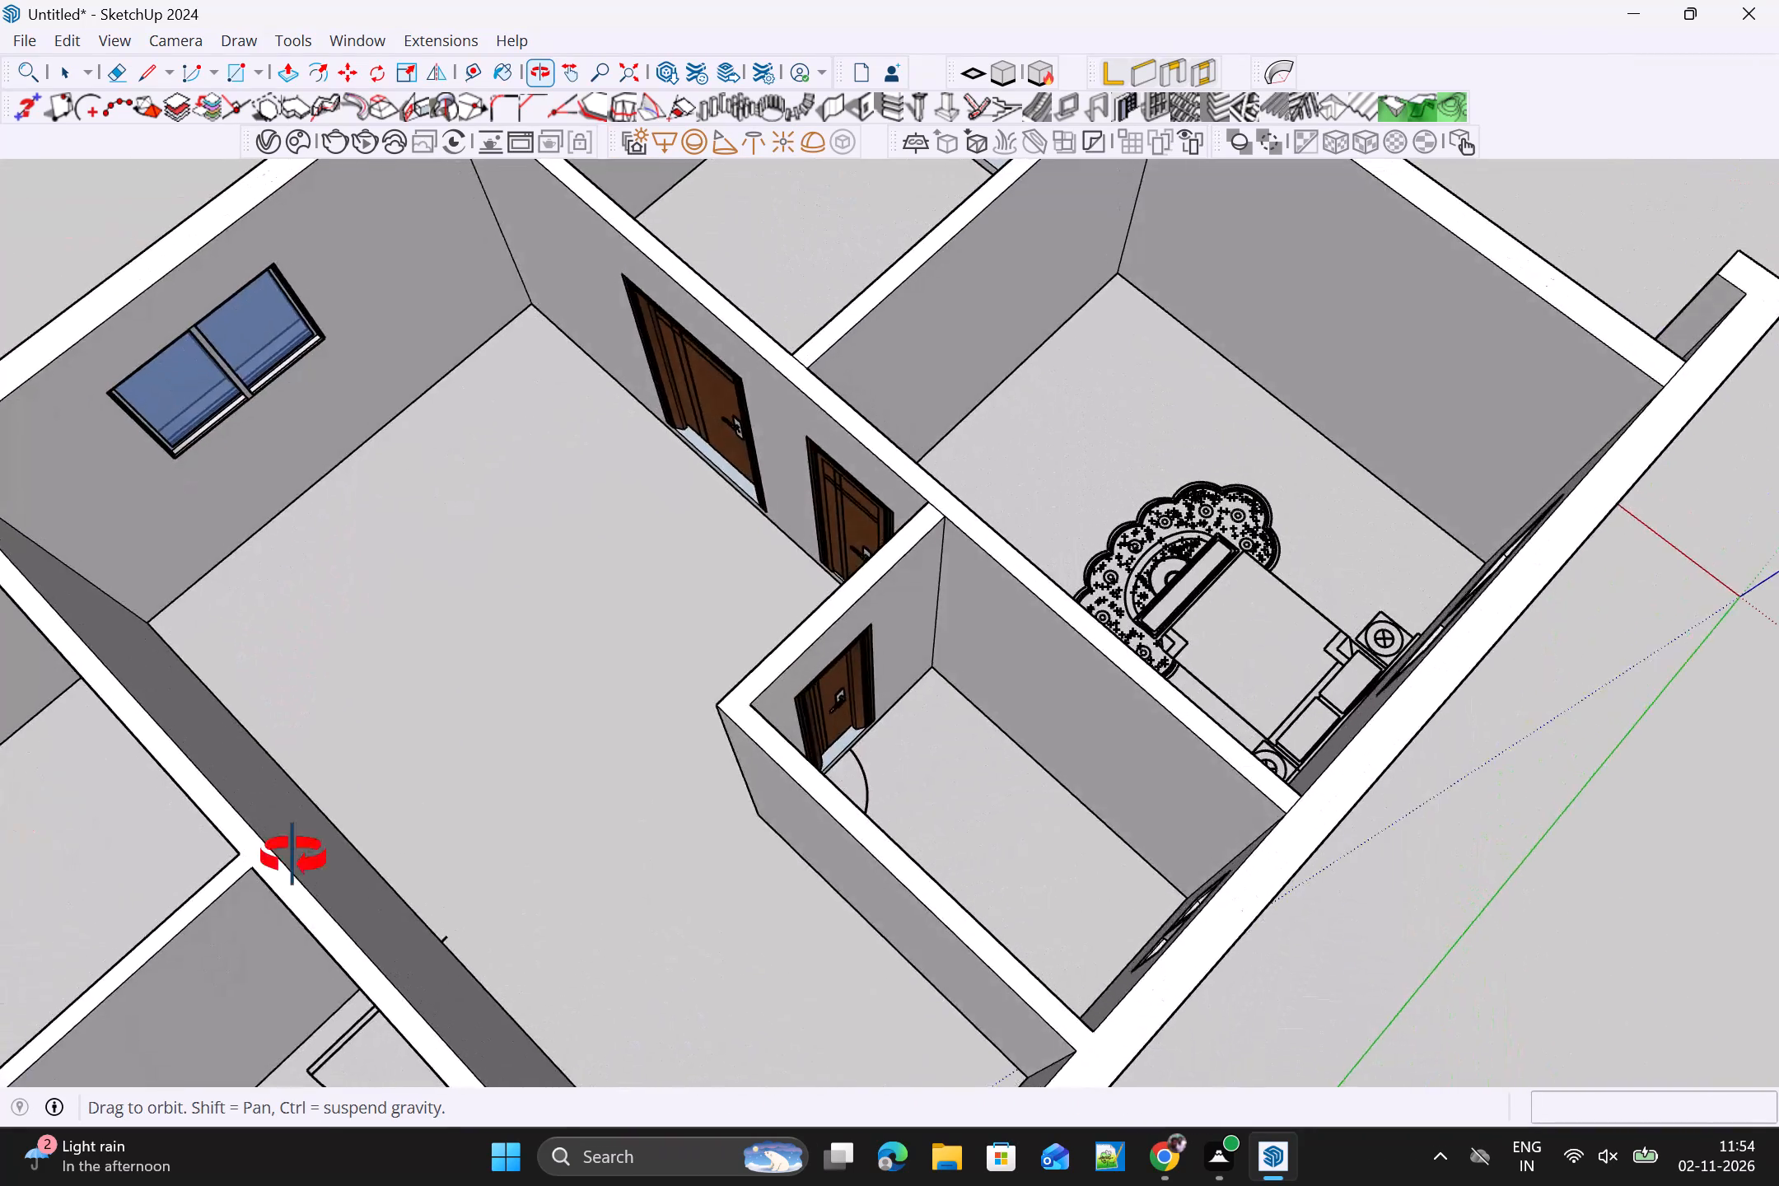
middle_drag(293, 857, 840, 651)
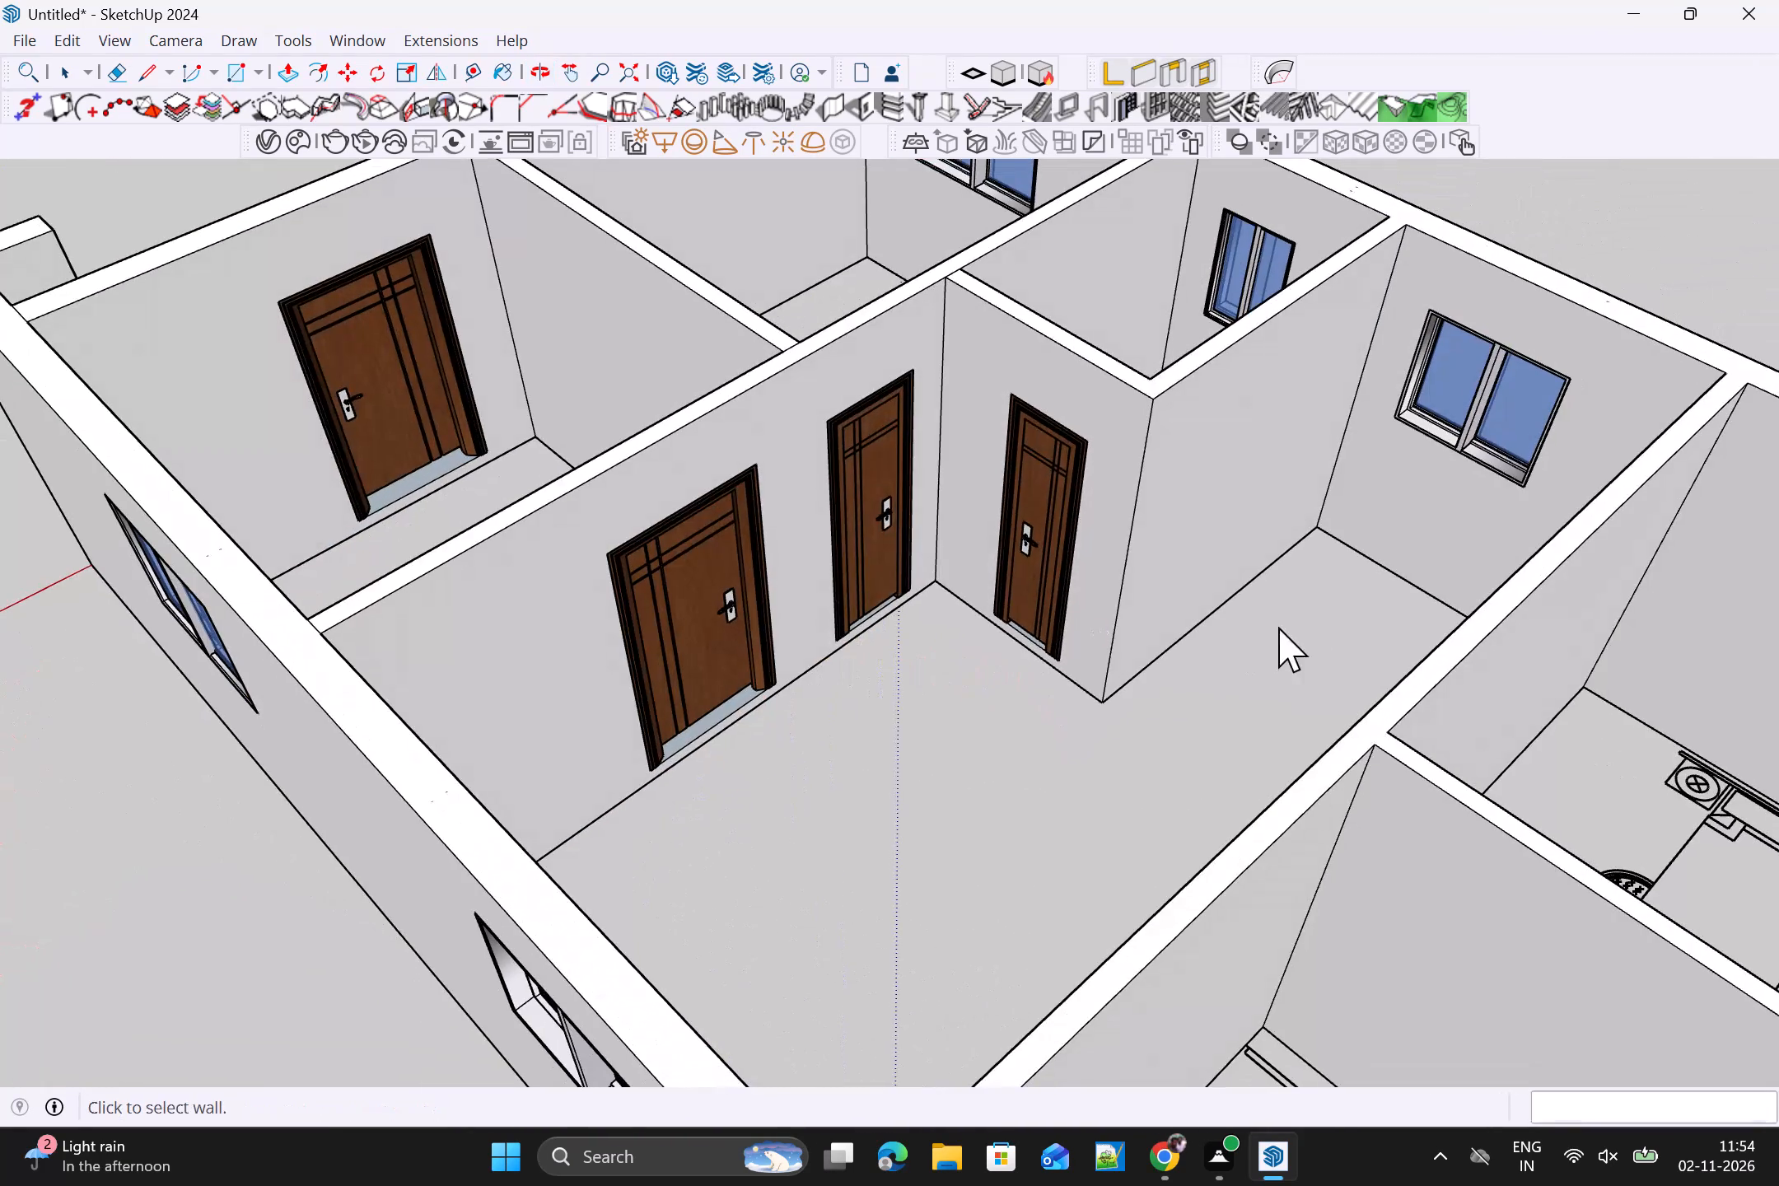
scroll(1308, 601, up, 1)
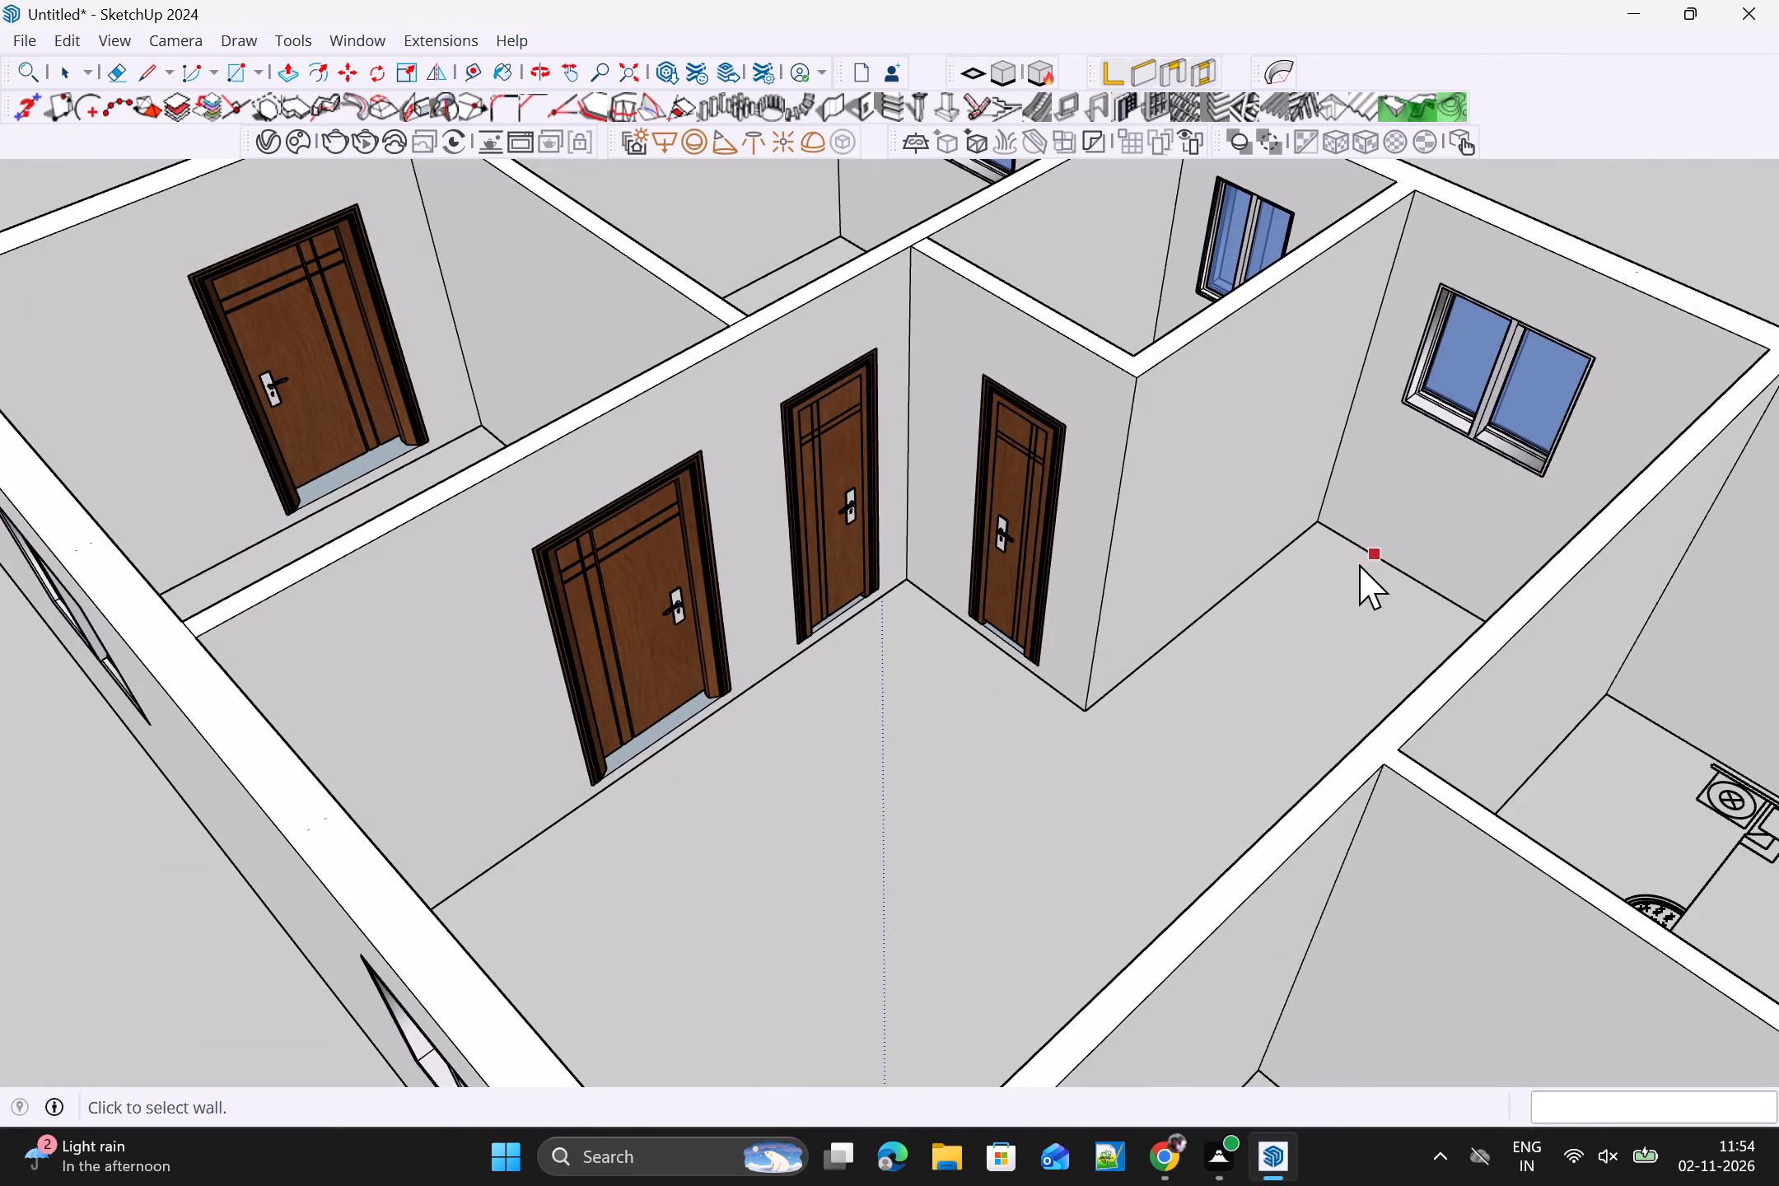
scroll(1352, 577, down, 7)
middle_drag(1309, 656, 1609, 958)
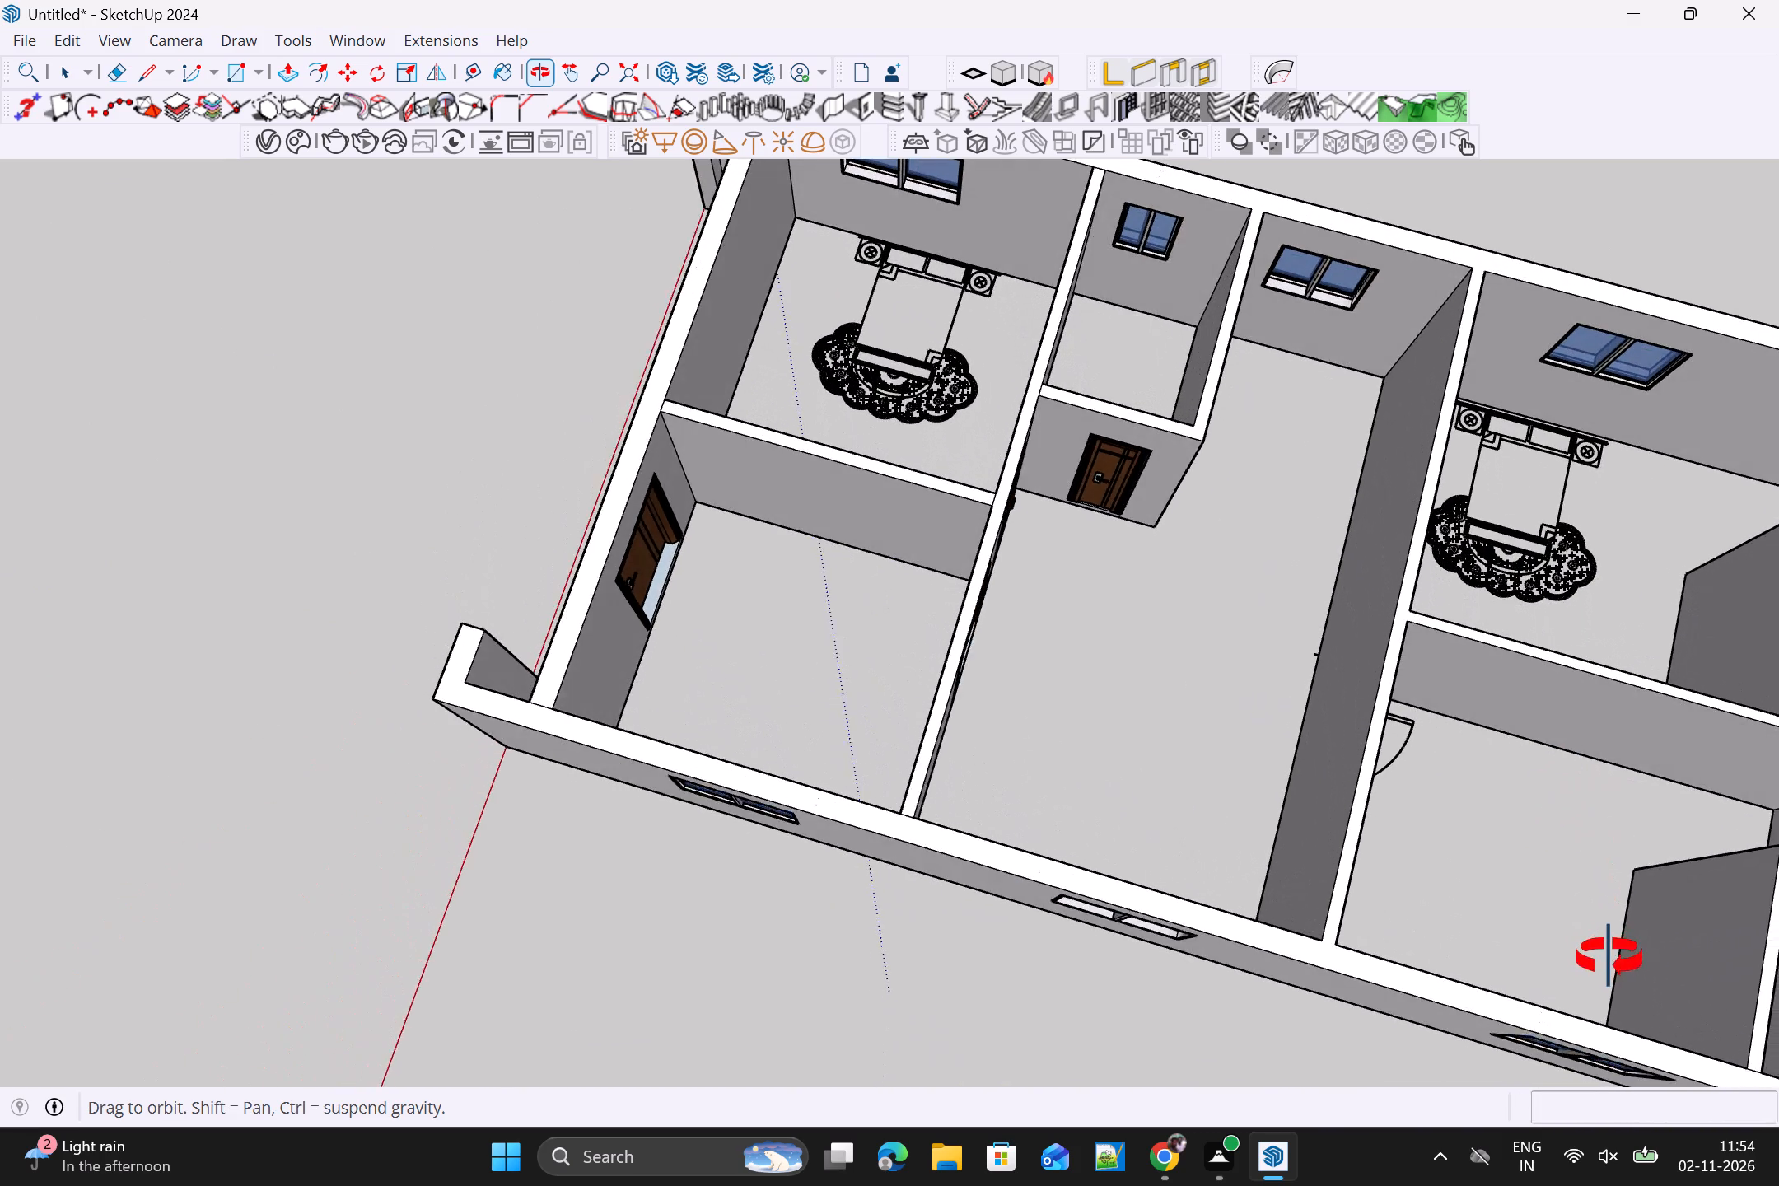
middle_drag(1609, 958, 1070, 666)
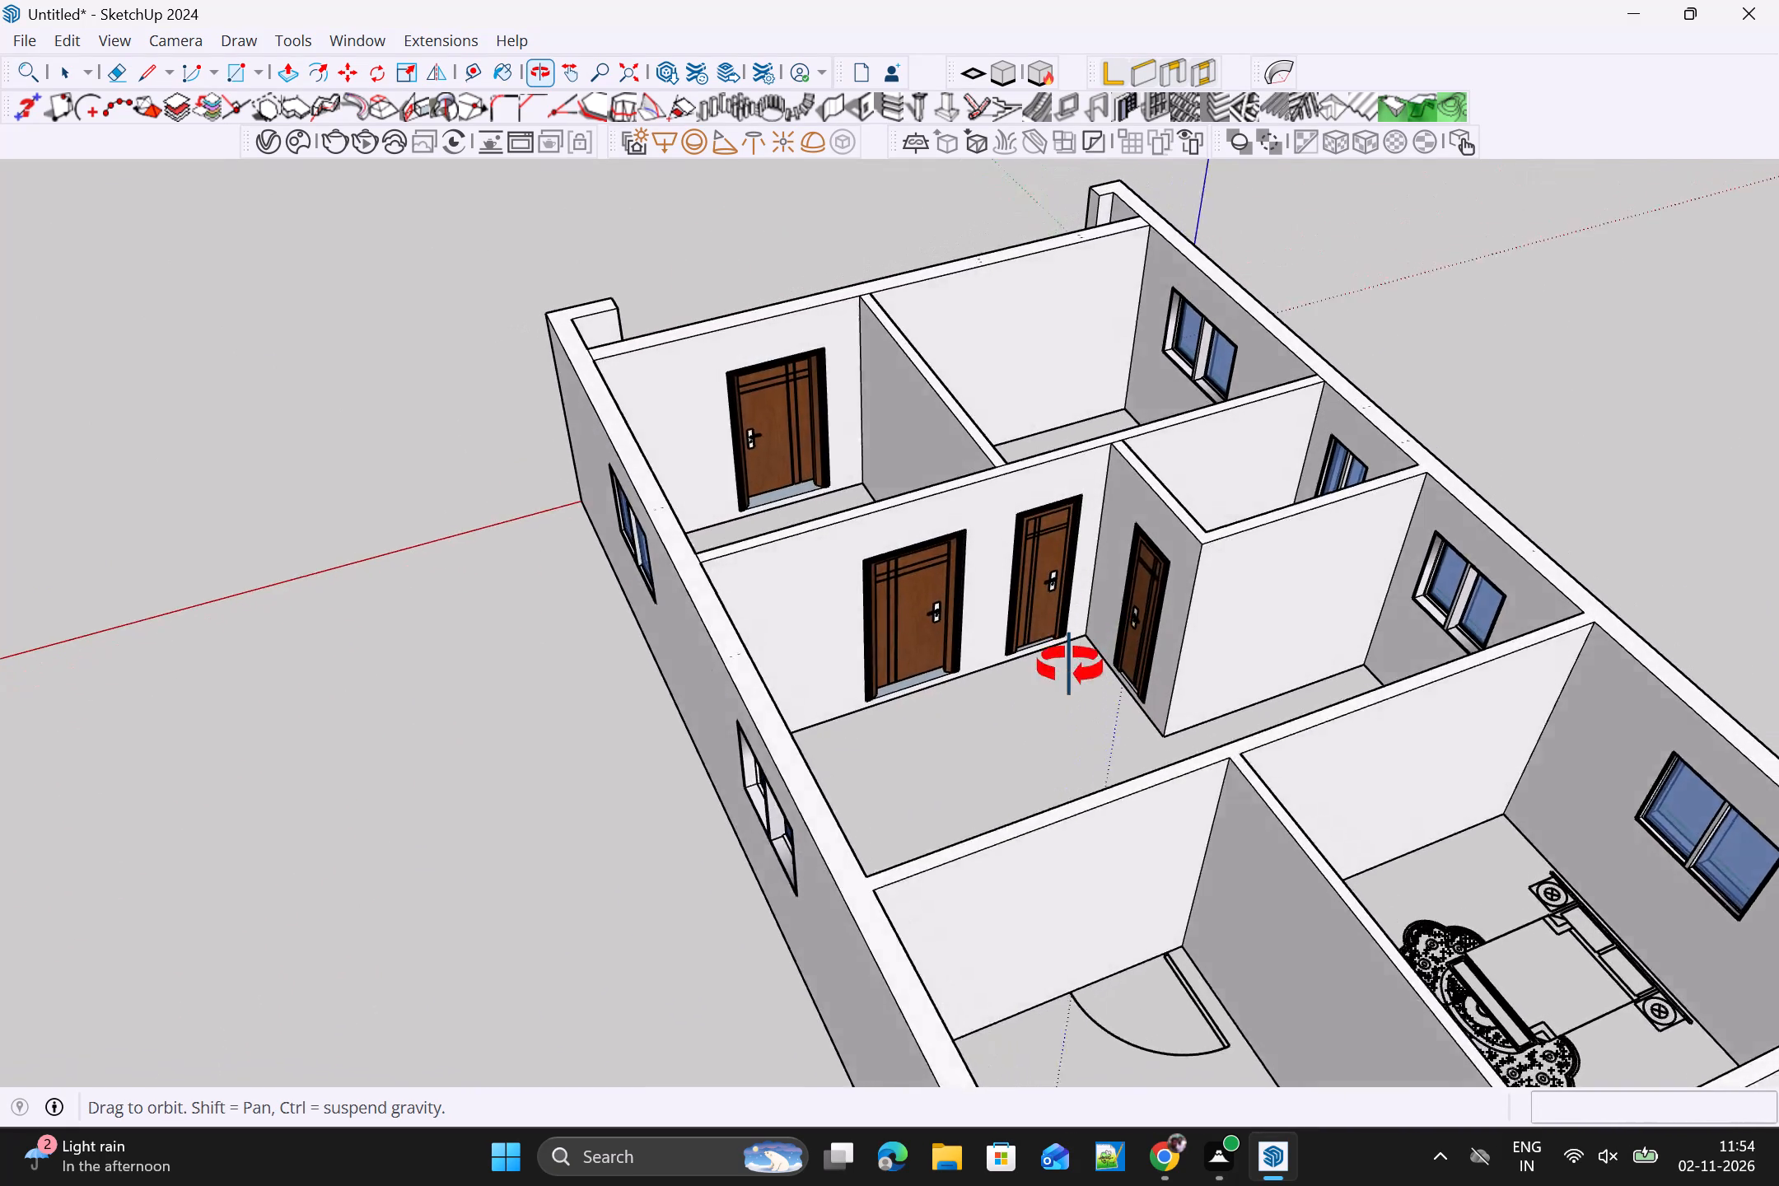
middle_drag(1070, 666, 1070, 742)
scroll(1079, 740, up, 1)
scroll(1150, 703, down, 7)
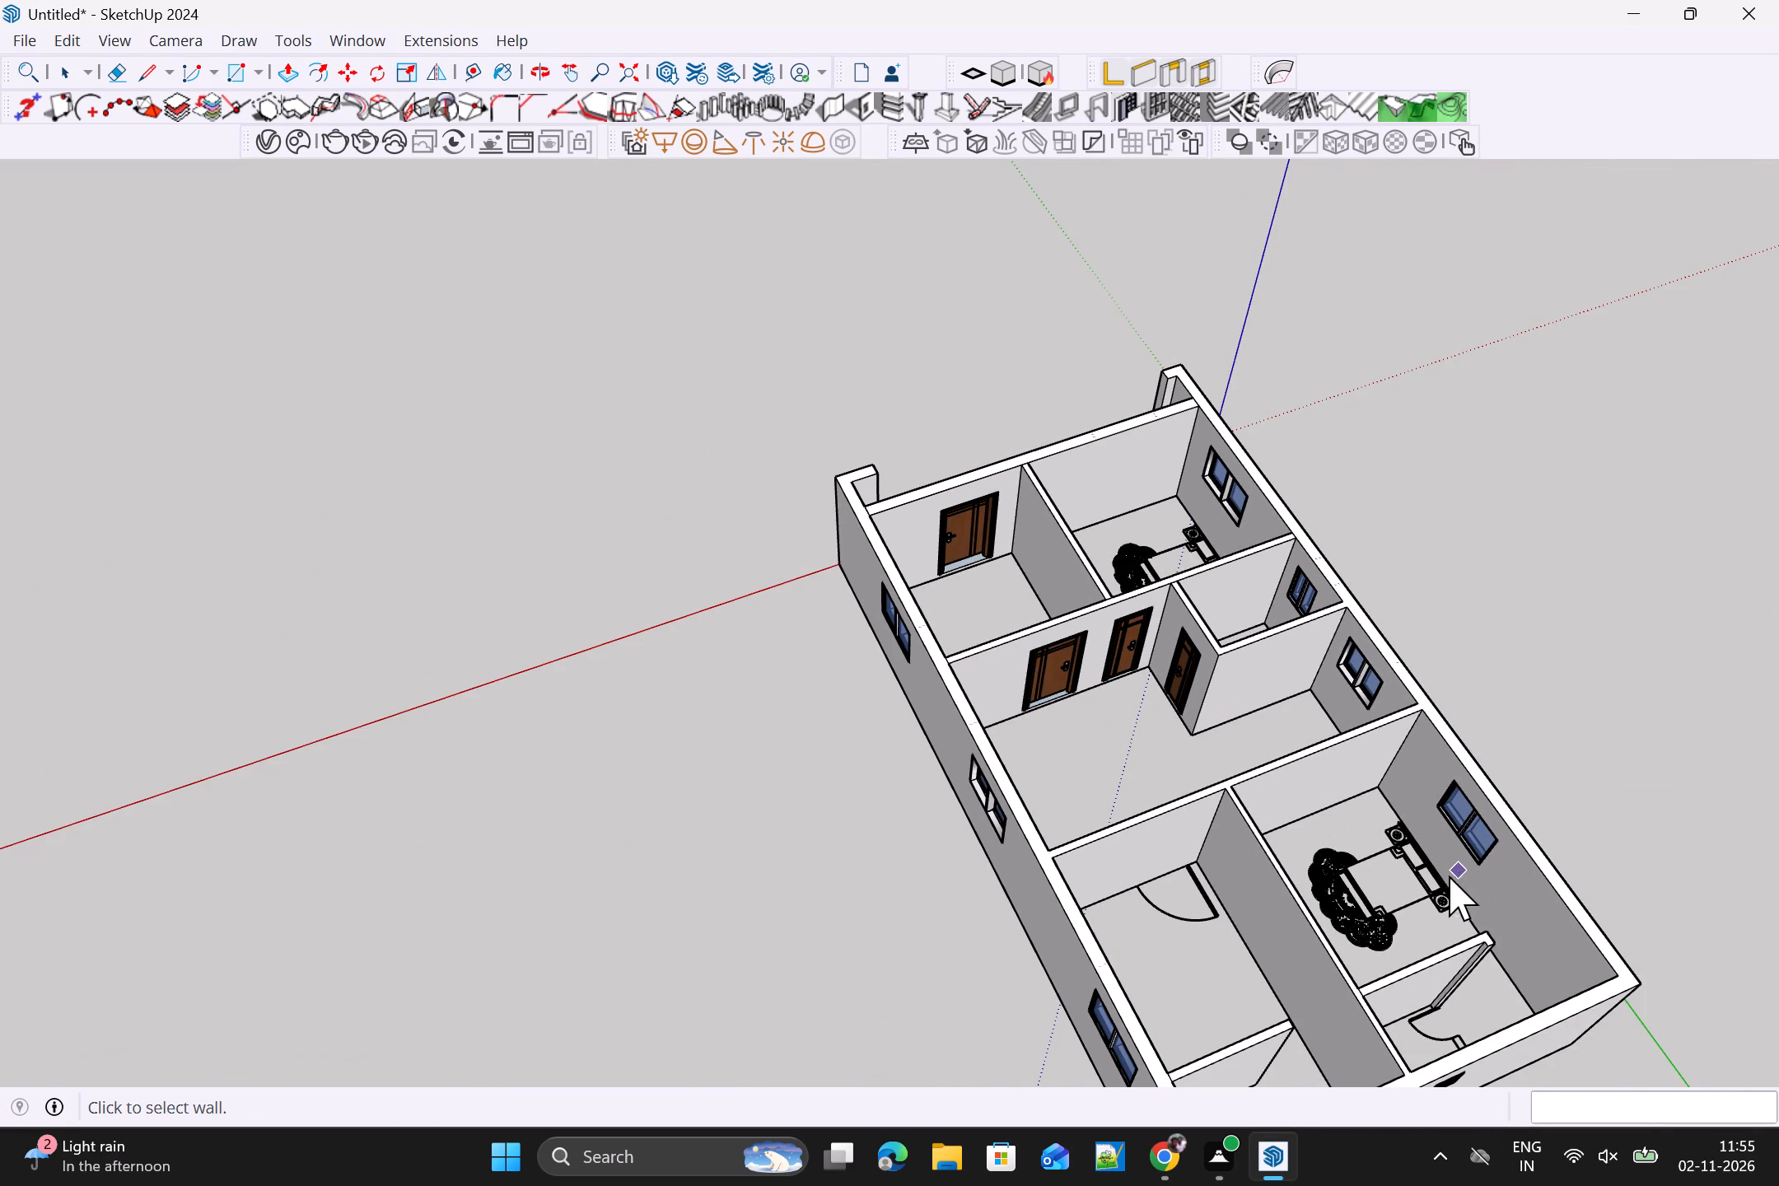
middle_drag(1452, 942, 1778, 998)
middle_drag(1368, 773, 1778, 726)
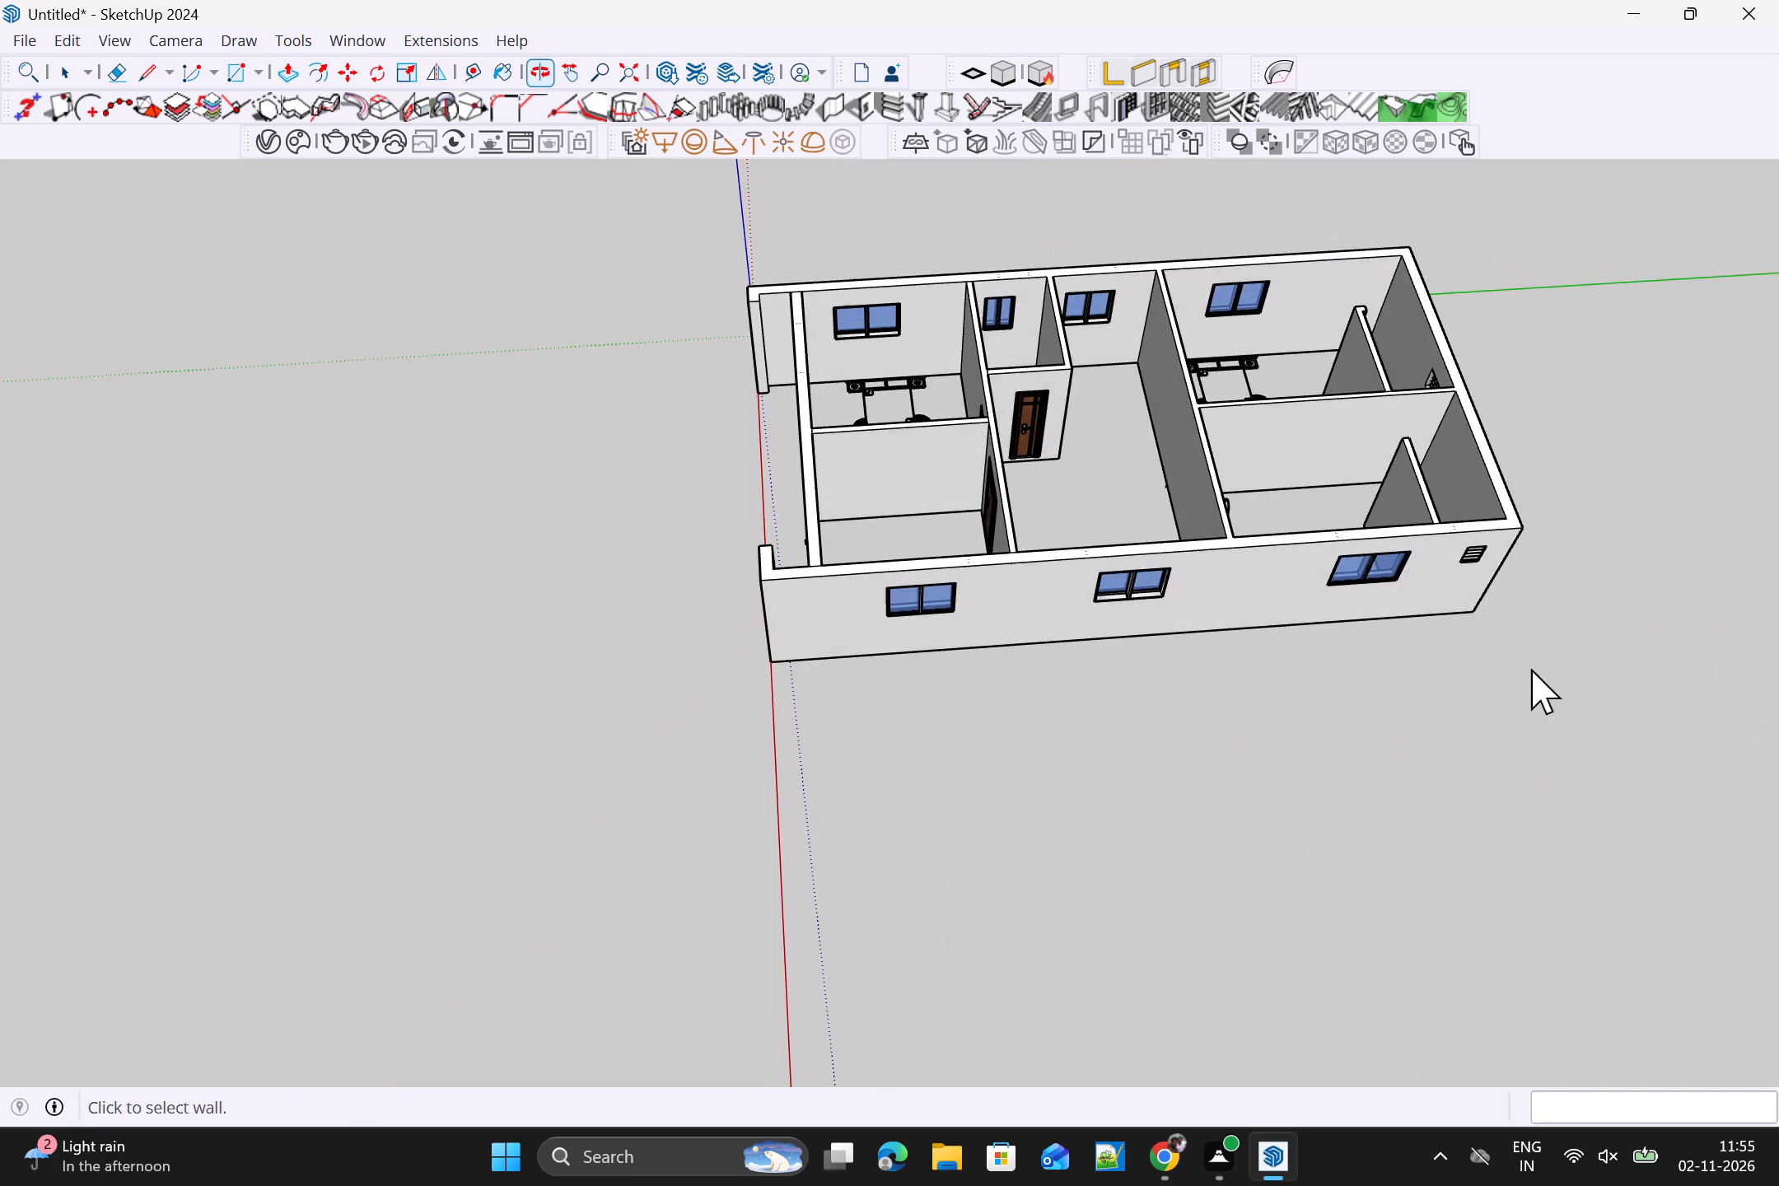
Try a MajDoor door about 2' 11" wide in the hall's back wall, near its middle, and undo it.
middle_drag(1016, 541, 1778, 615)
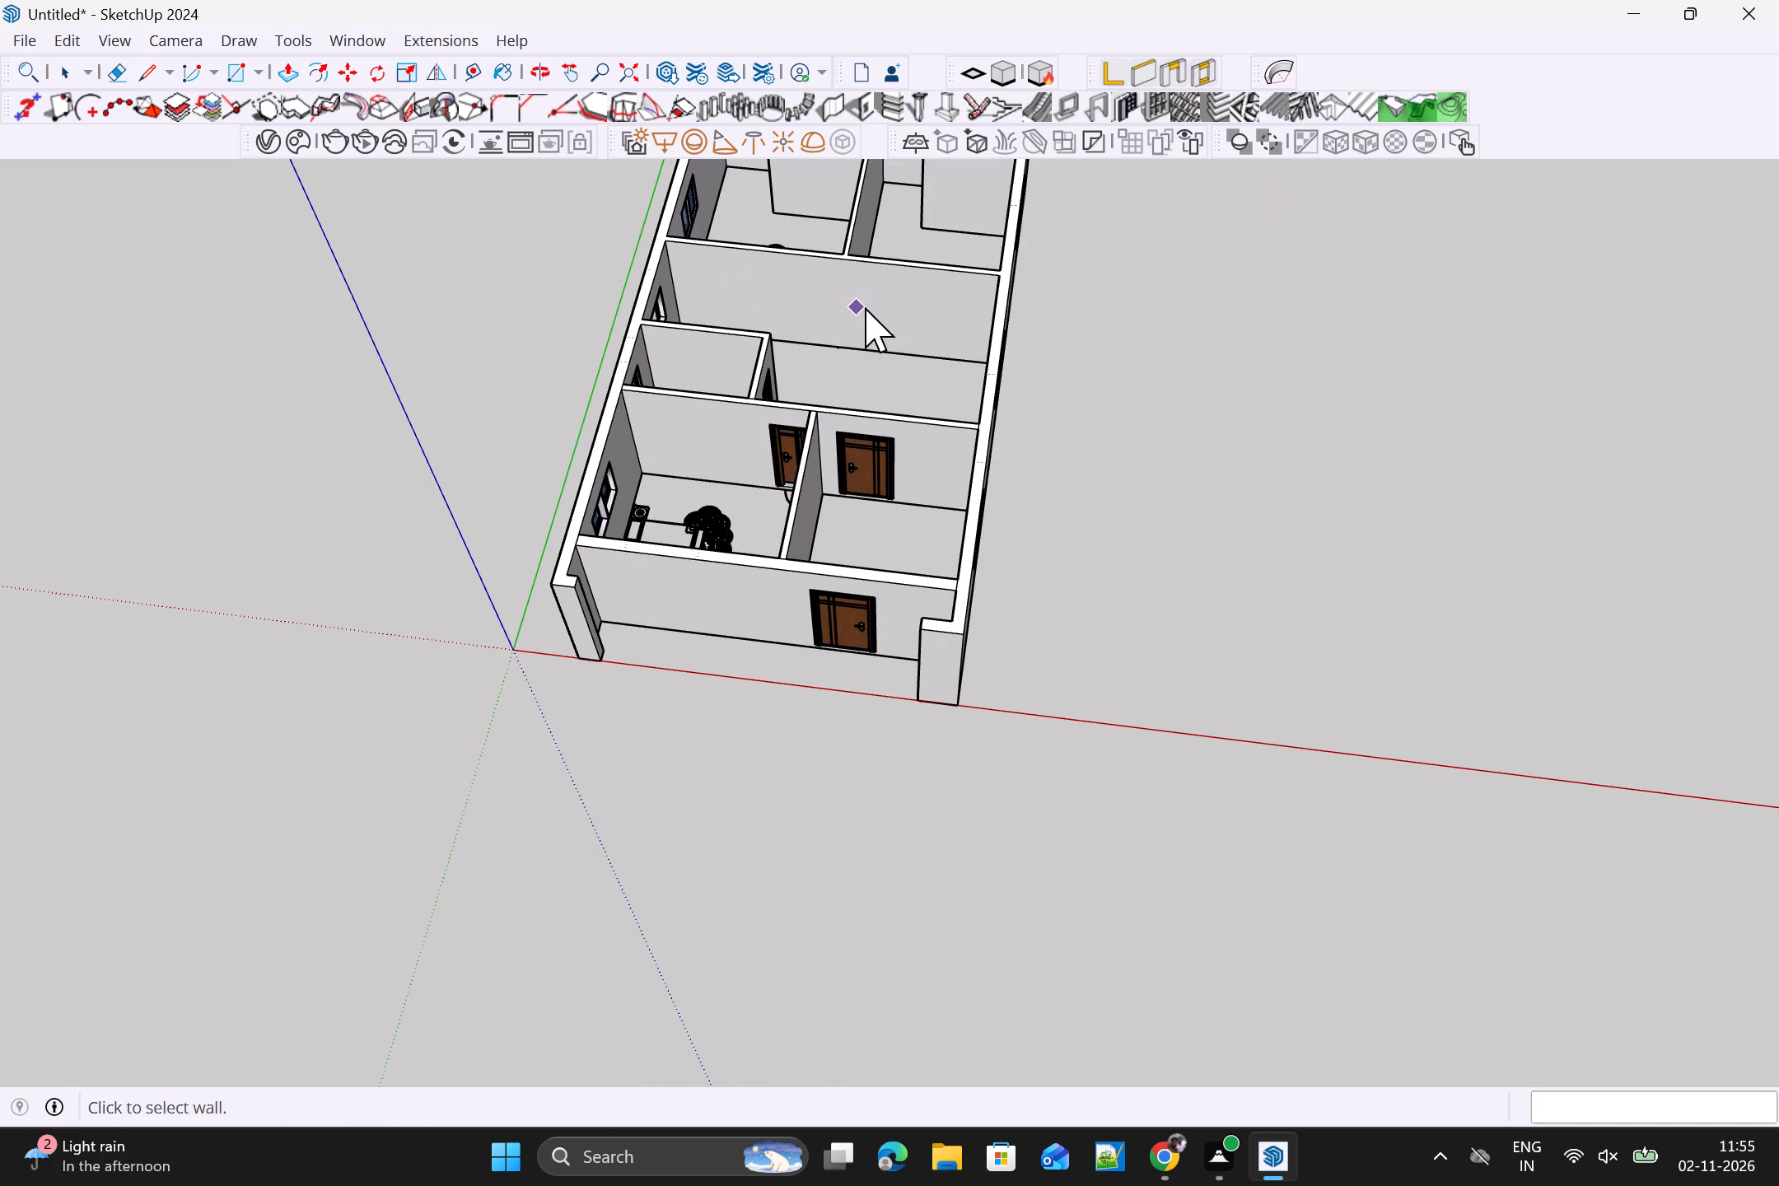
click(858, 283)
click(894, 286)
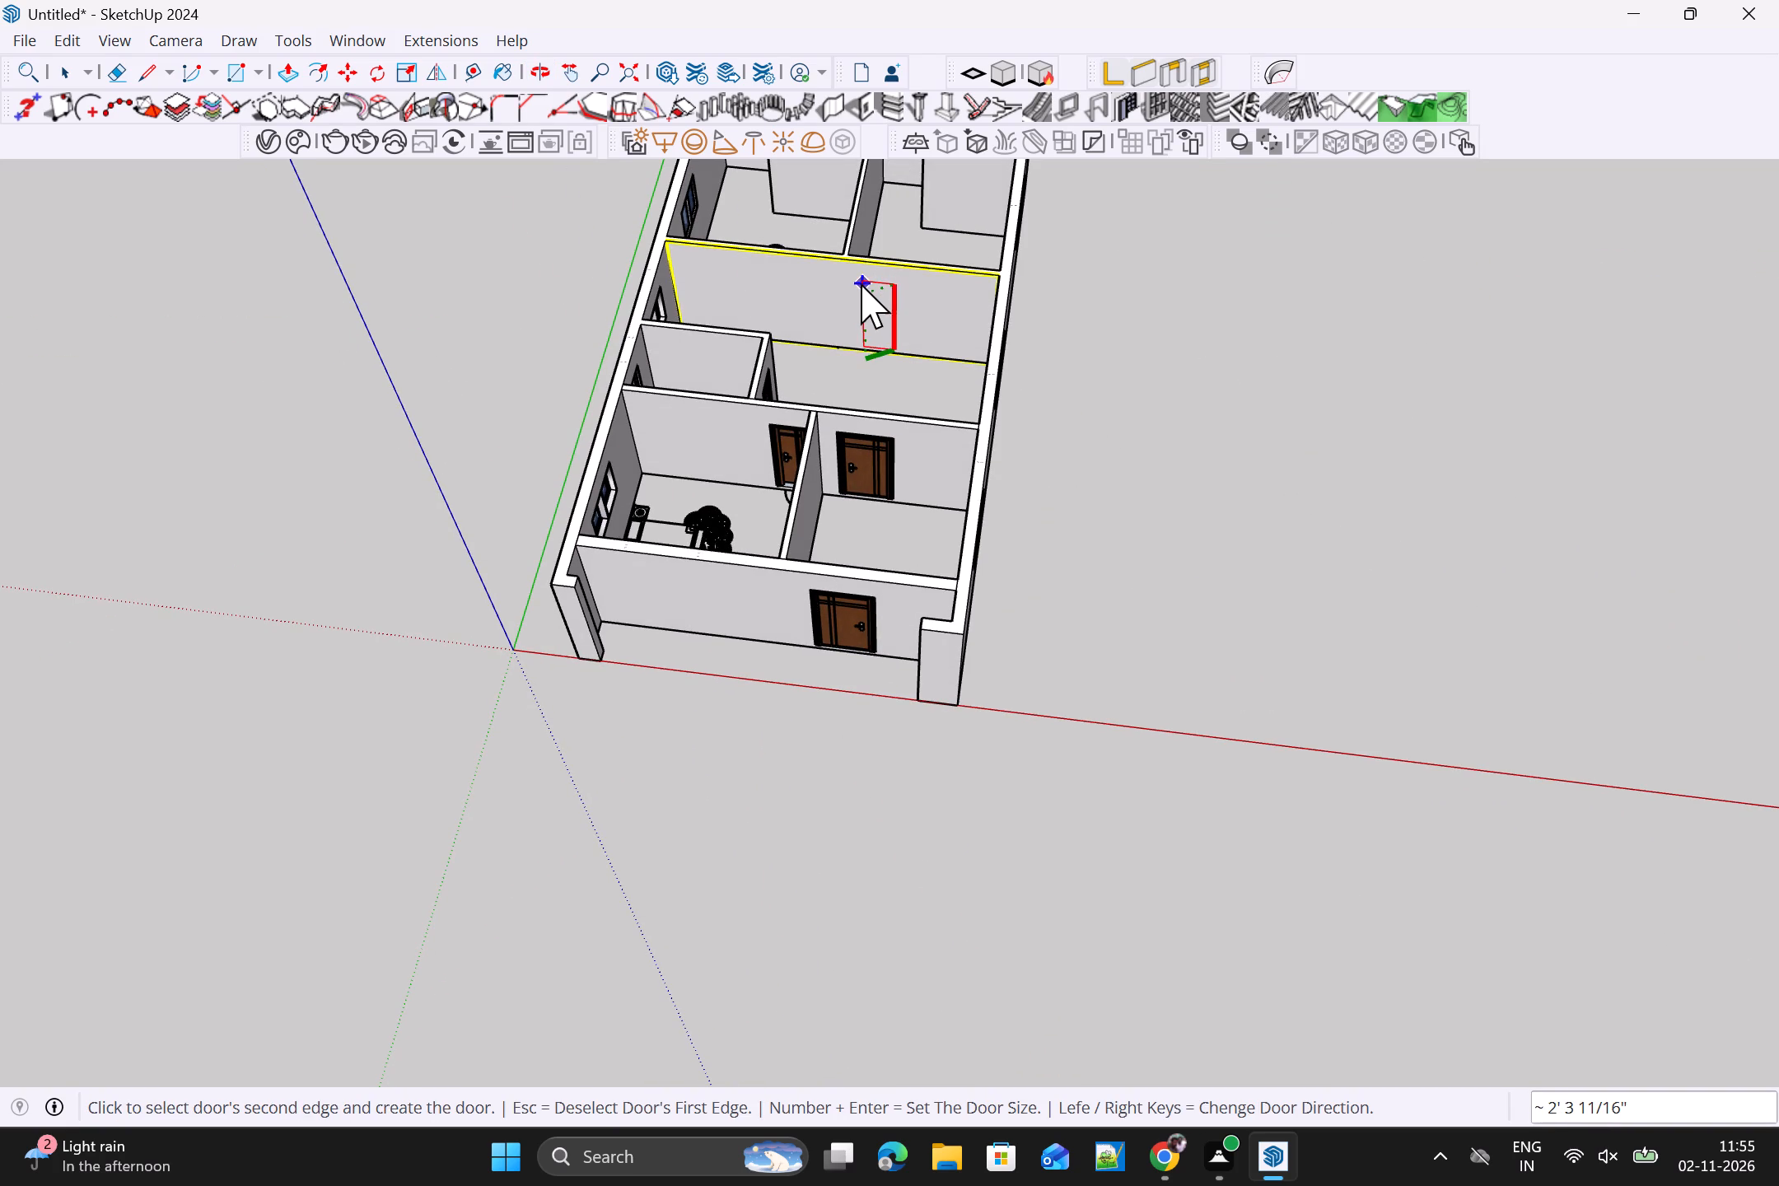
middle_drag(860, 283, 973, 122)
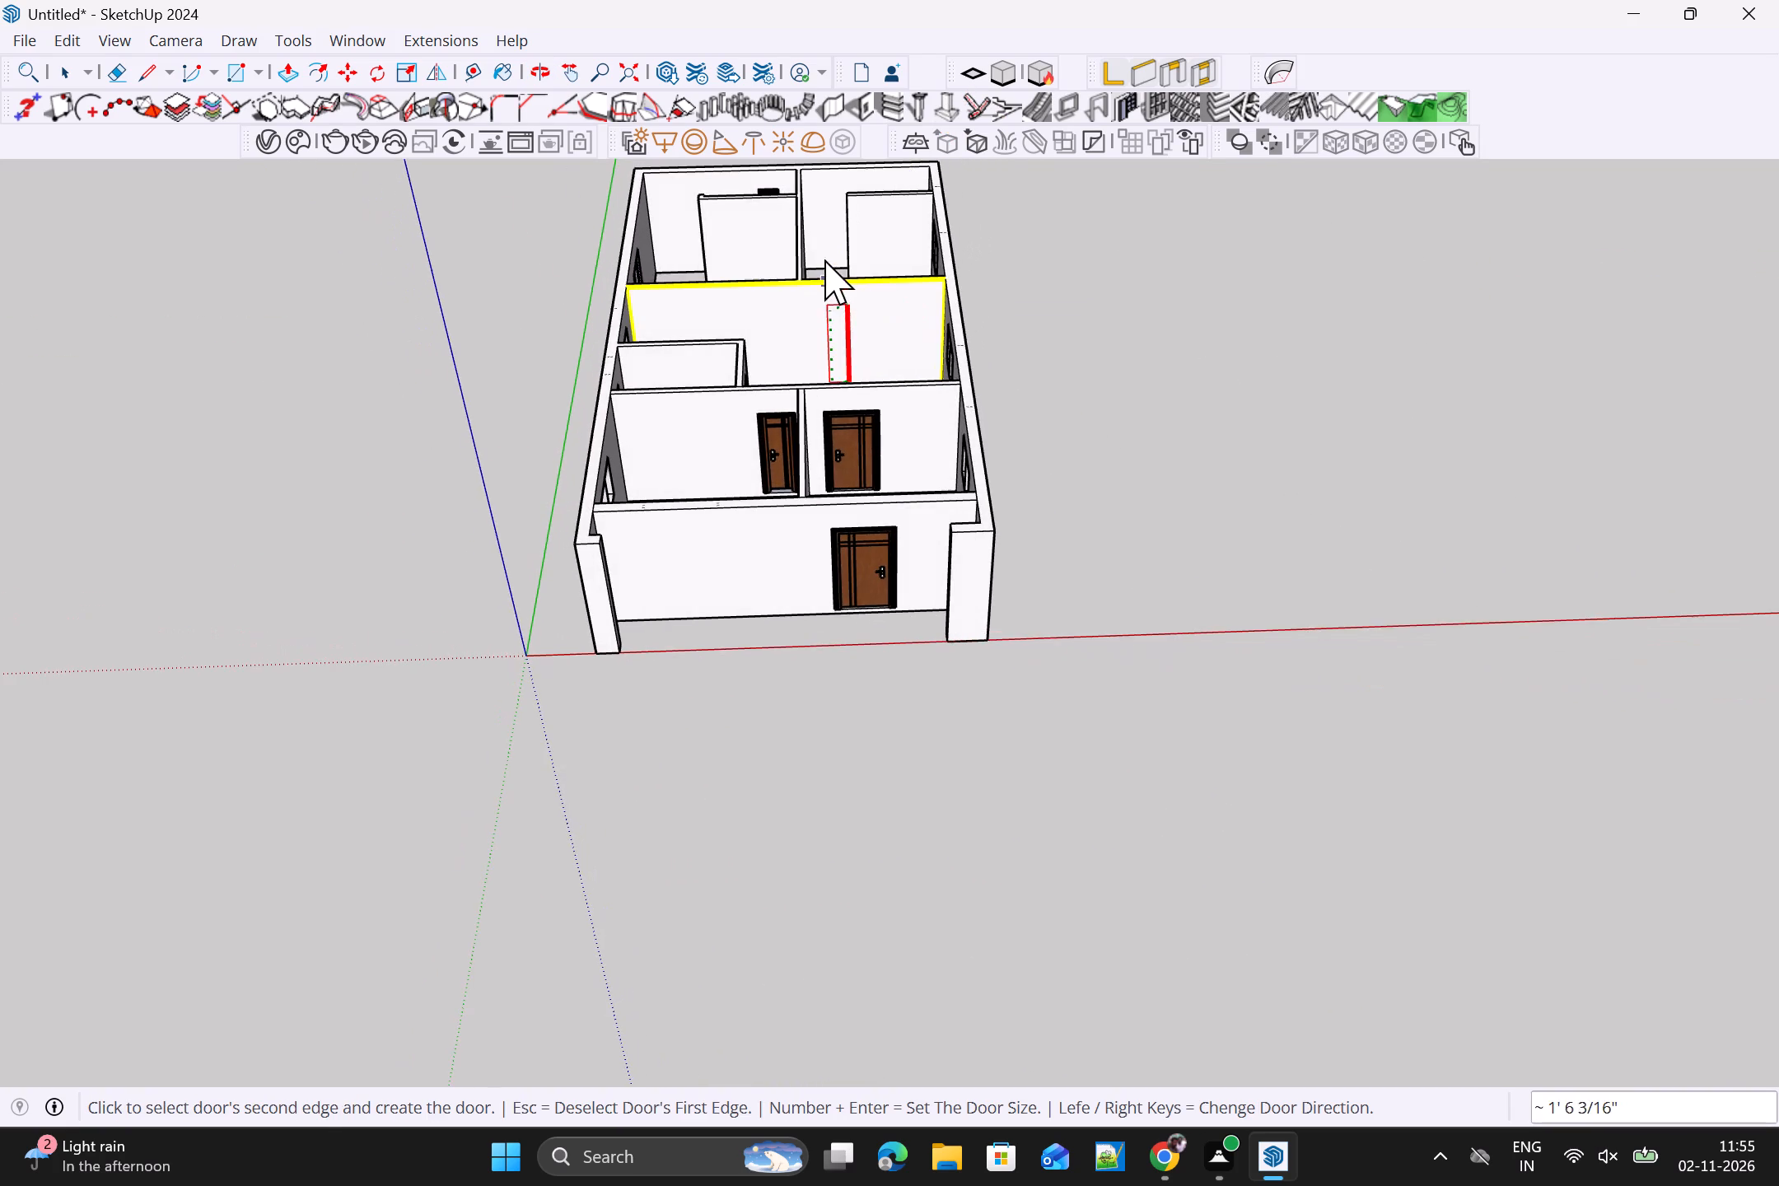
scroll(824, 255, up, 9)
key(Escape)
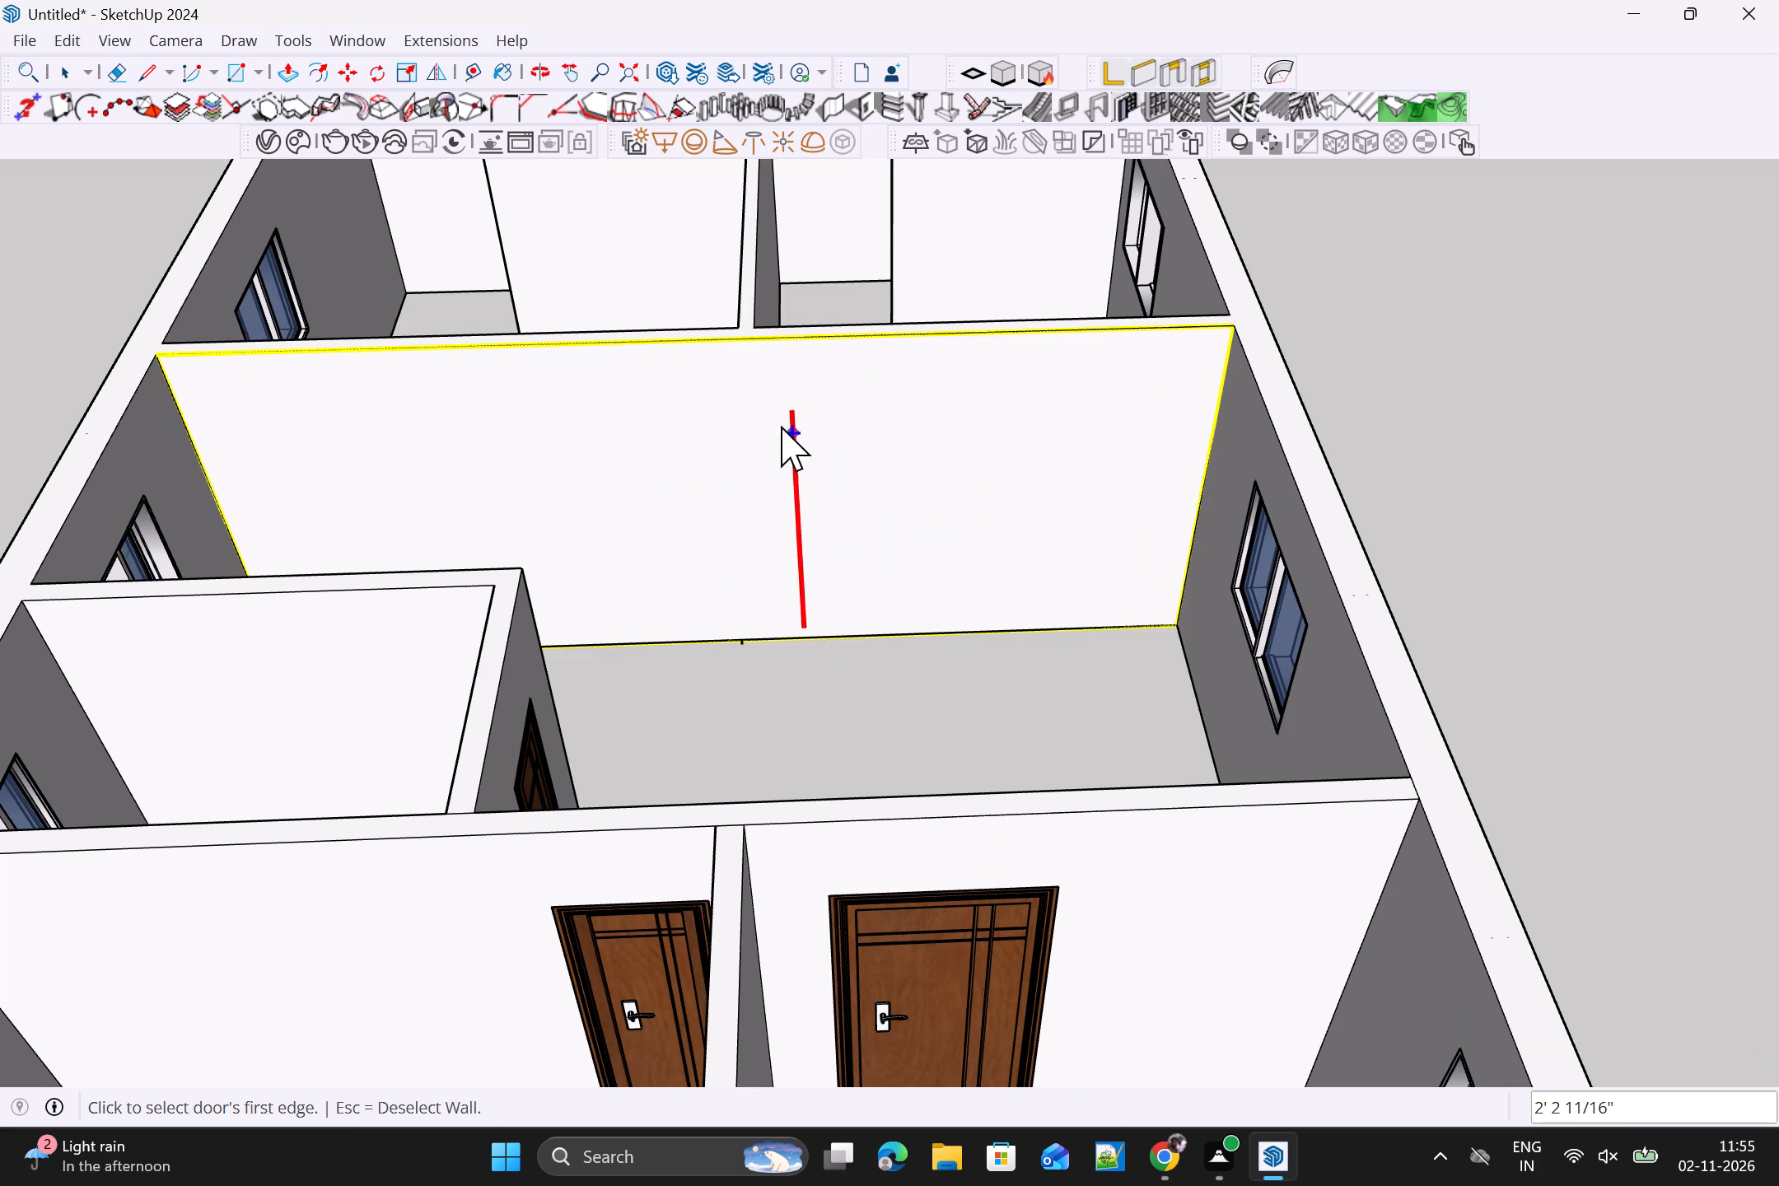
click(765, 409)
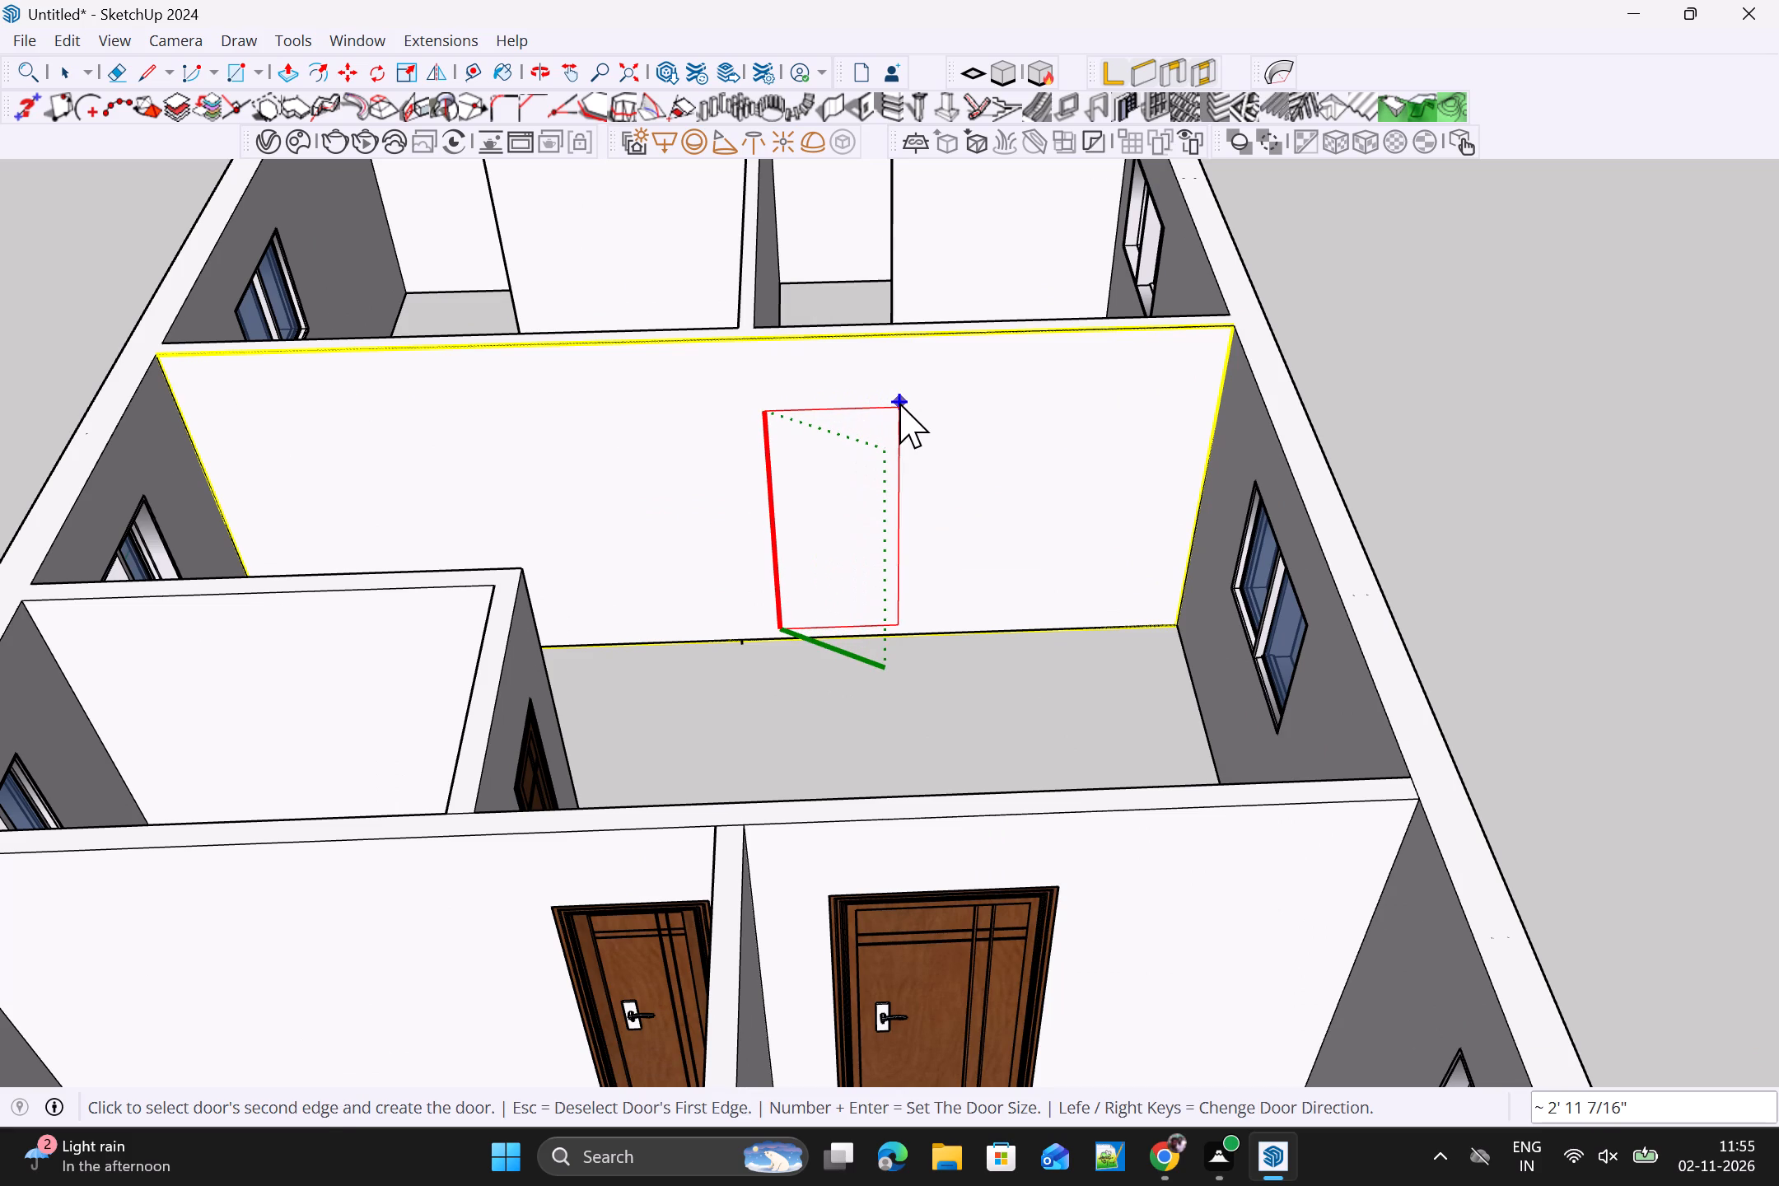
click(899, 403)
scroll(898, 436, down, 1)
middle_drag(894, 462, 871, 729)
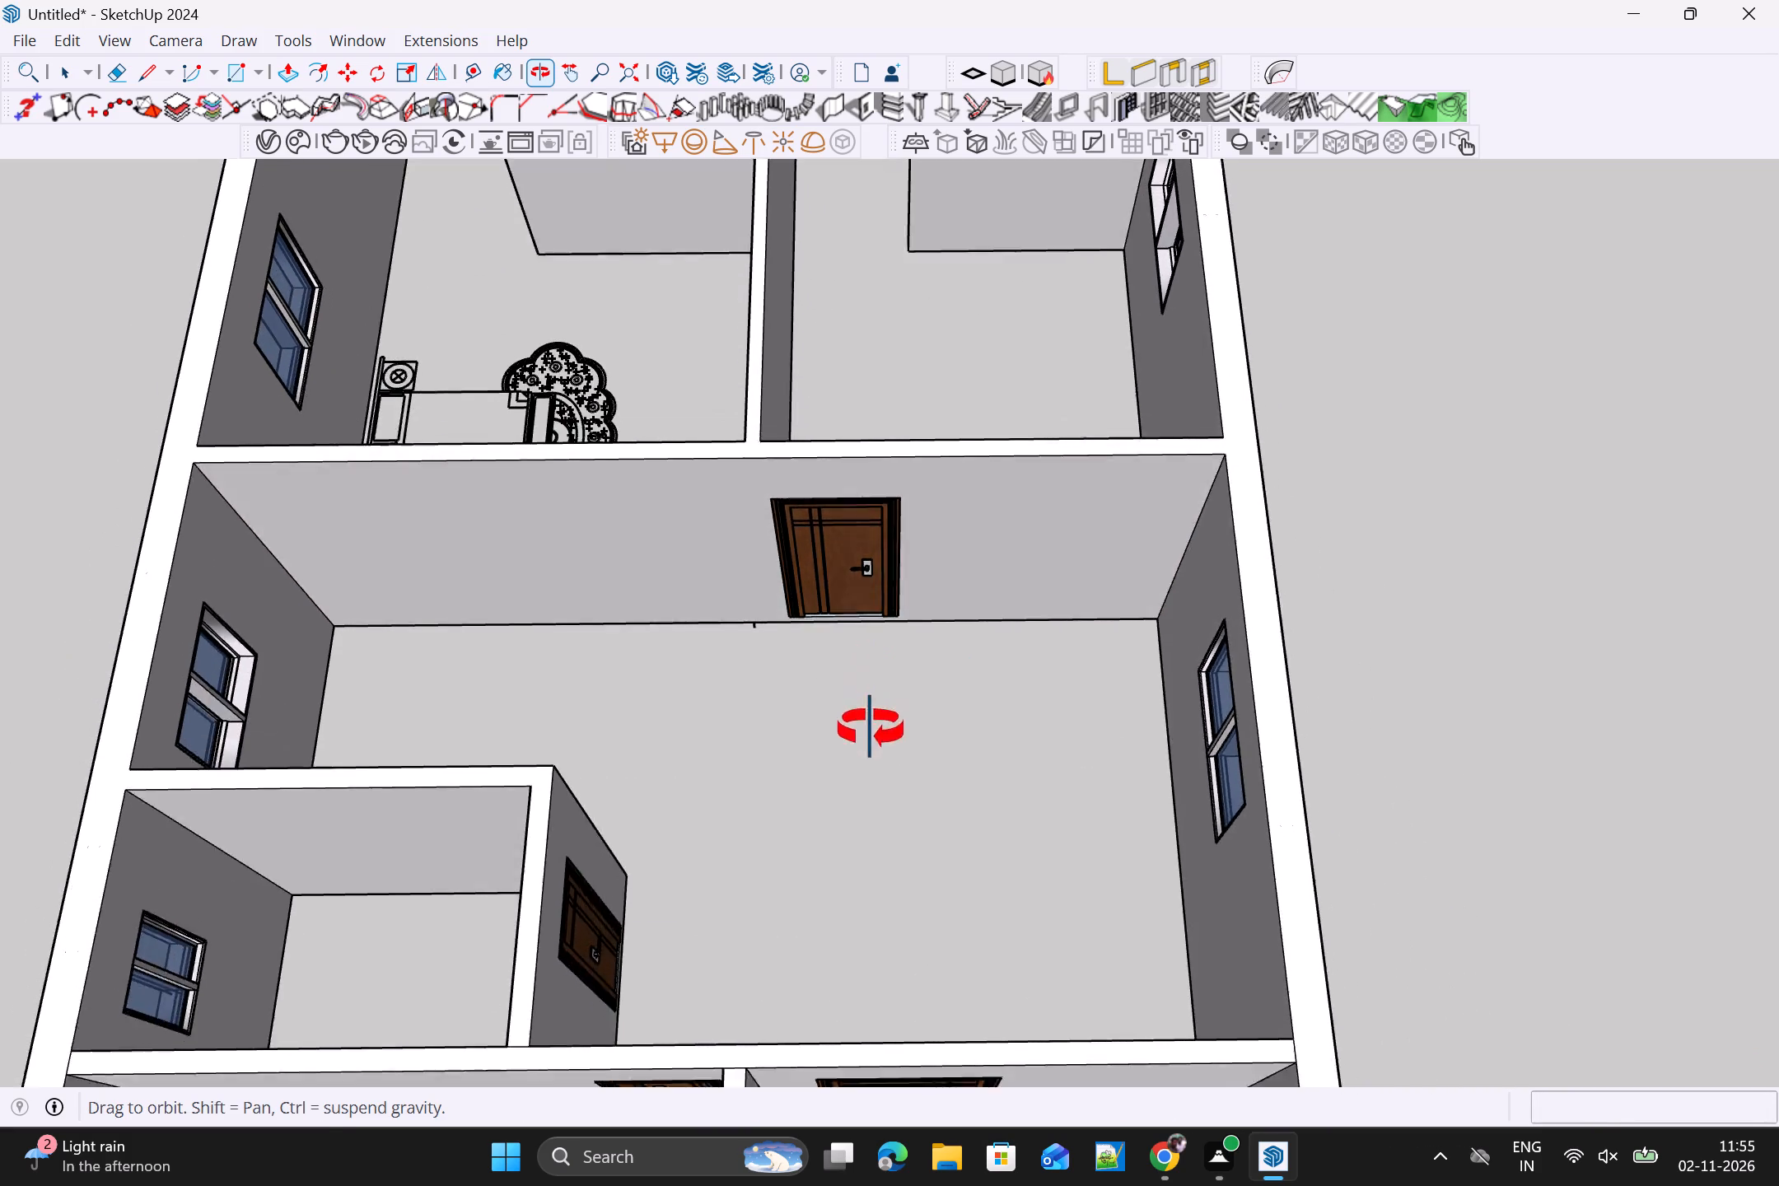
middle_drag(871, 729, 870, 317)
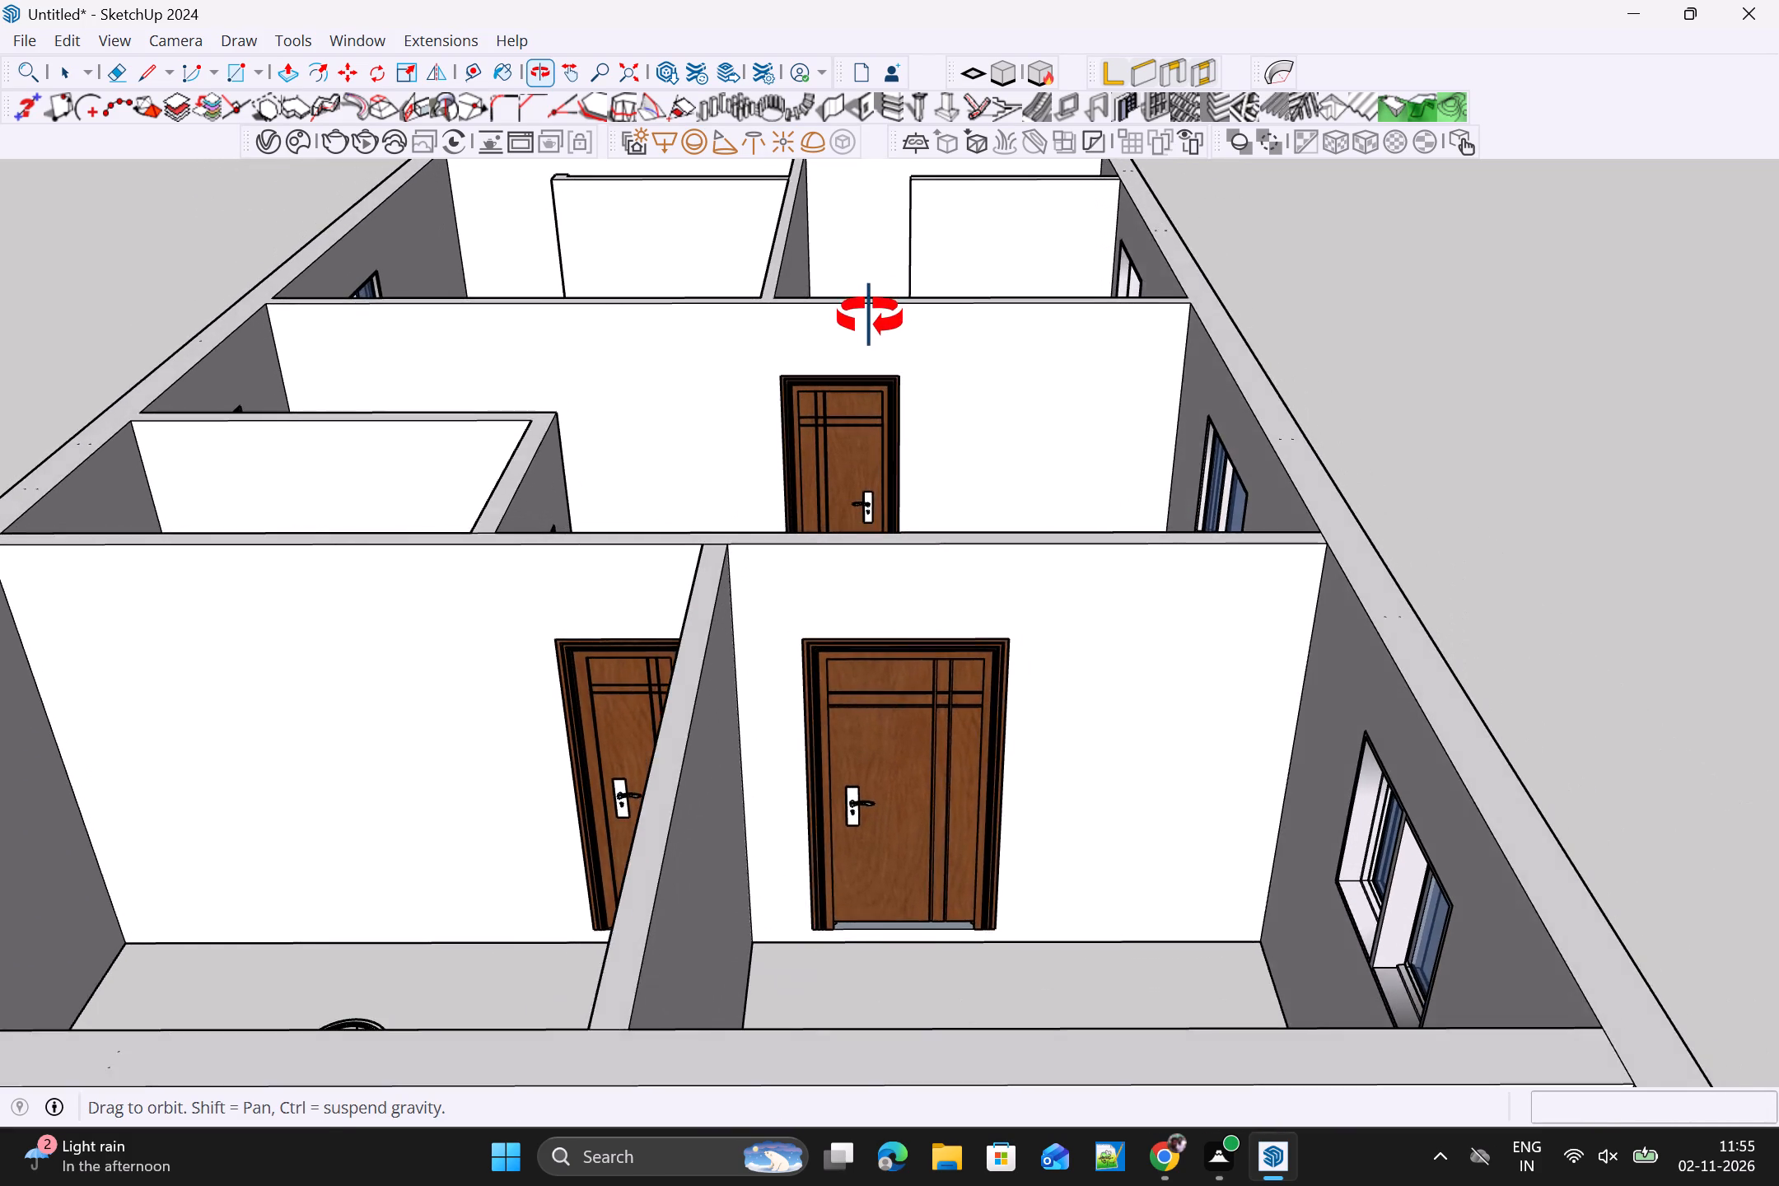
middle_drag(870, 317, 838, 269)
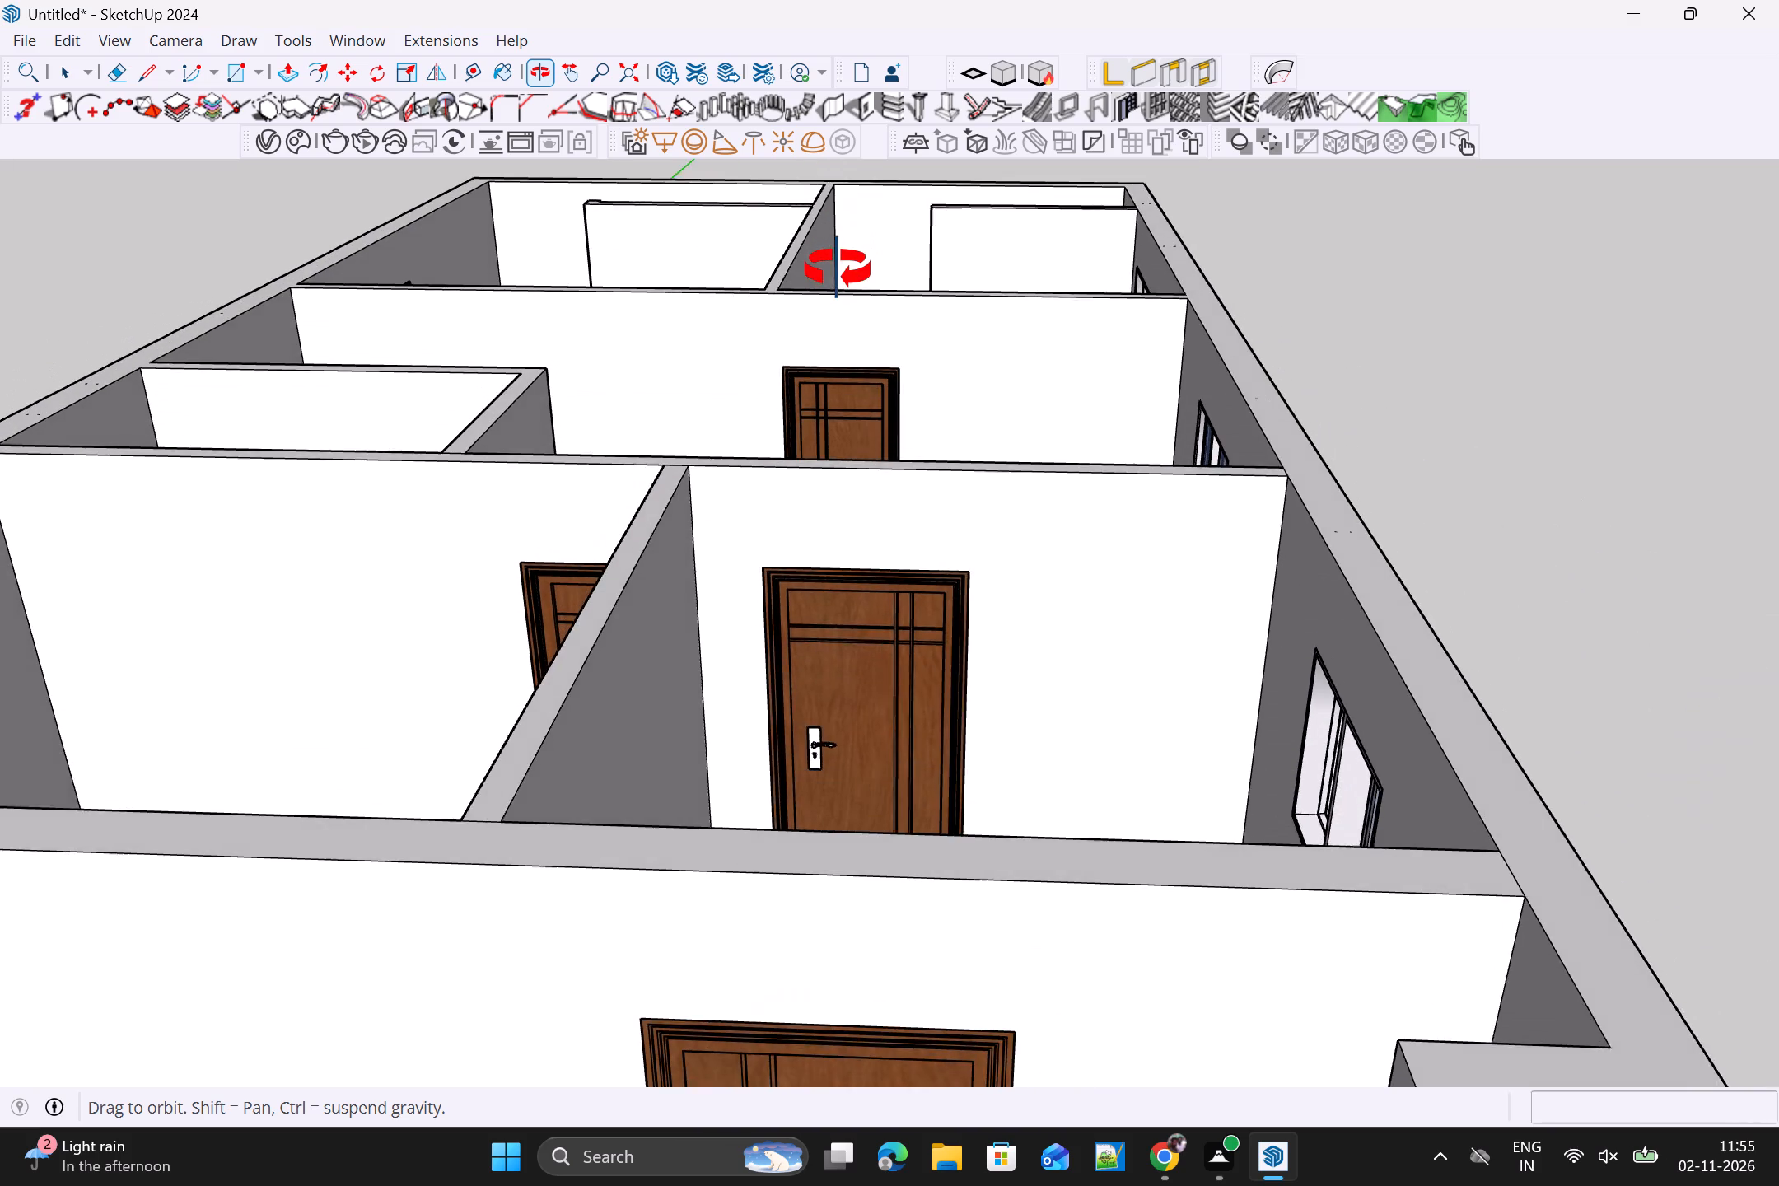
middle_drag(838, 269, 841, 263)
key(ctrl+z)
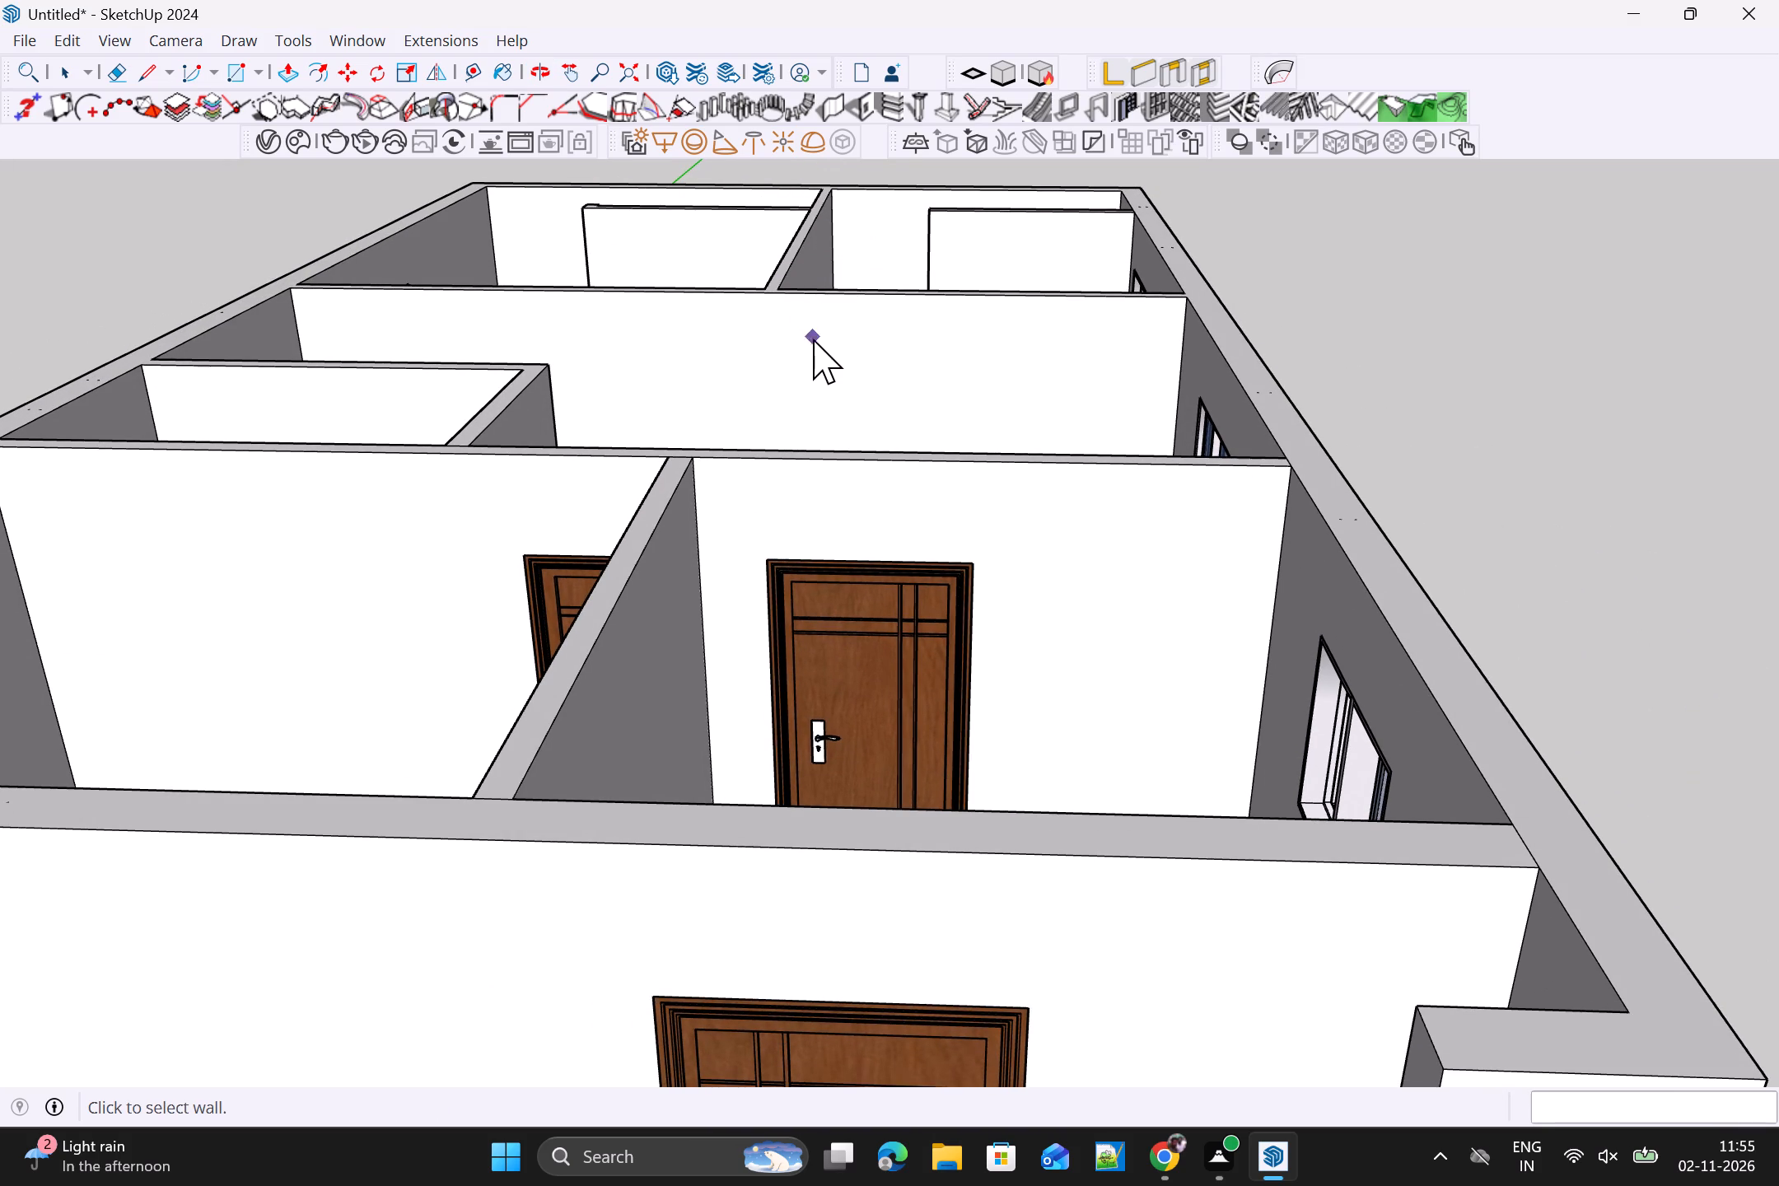
Place a MajDoor door about 3' 5" wide in the hall's back wall, serving the rear bedroom without furniture.
middle_drag(812, 413, 836, 483)
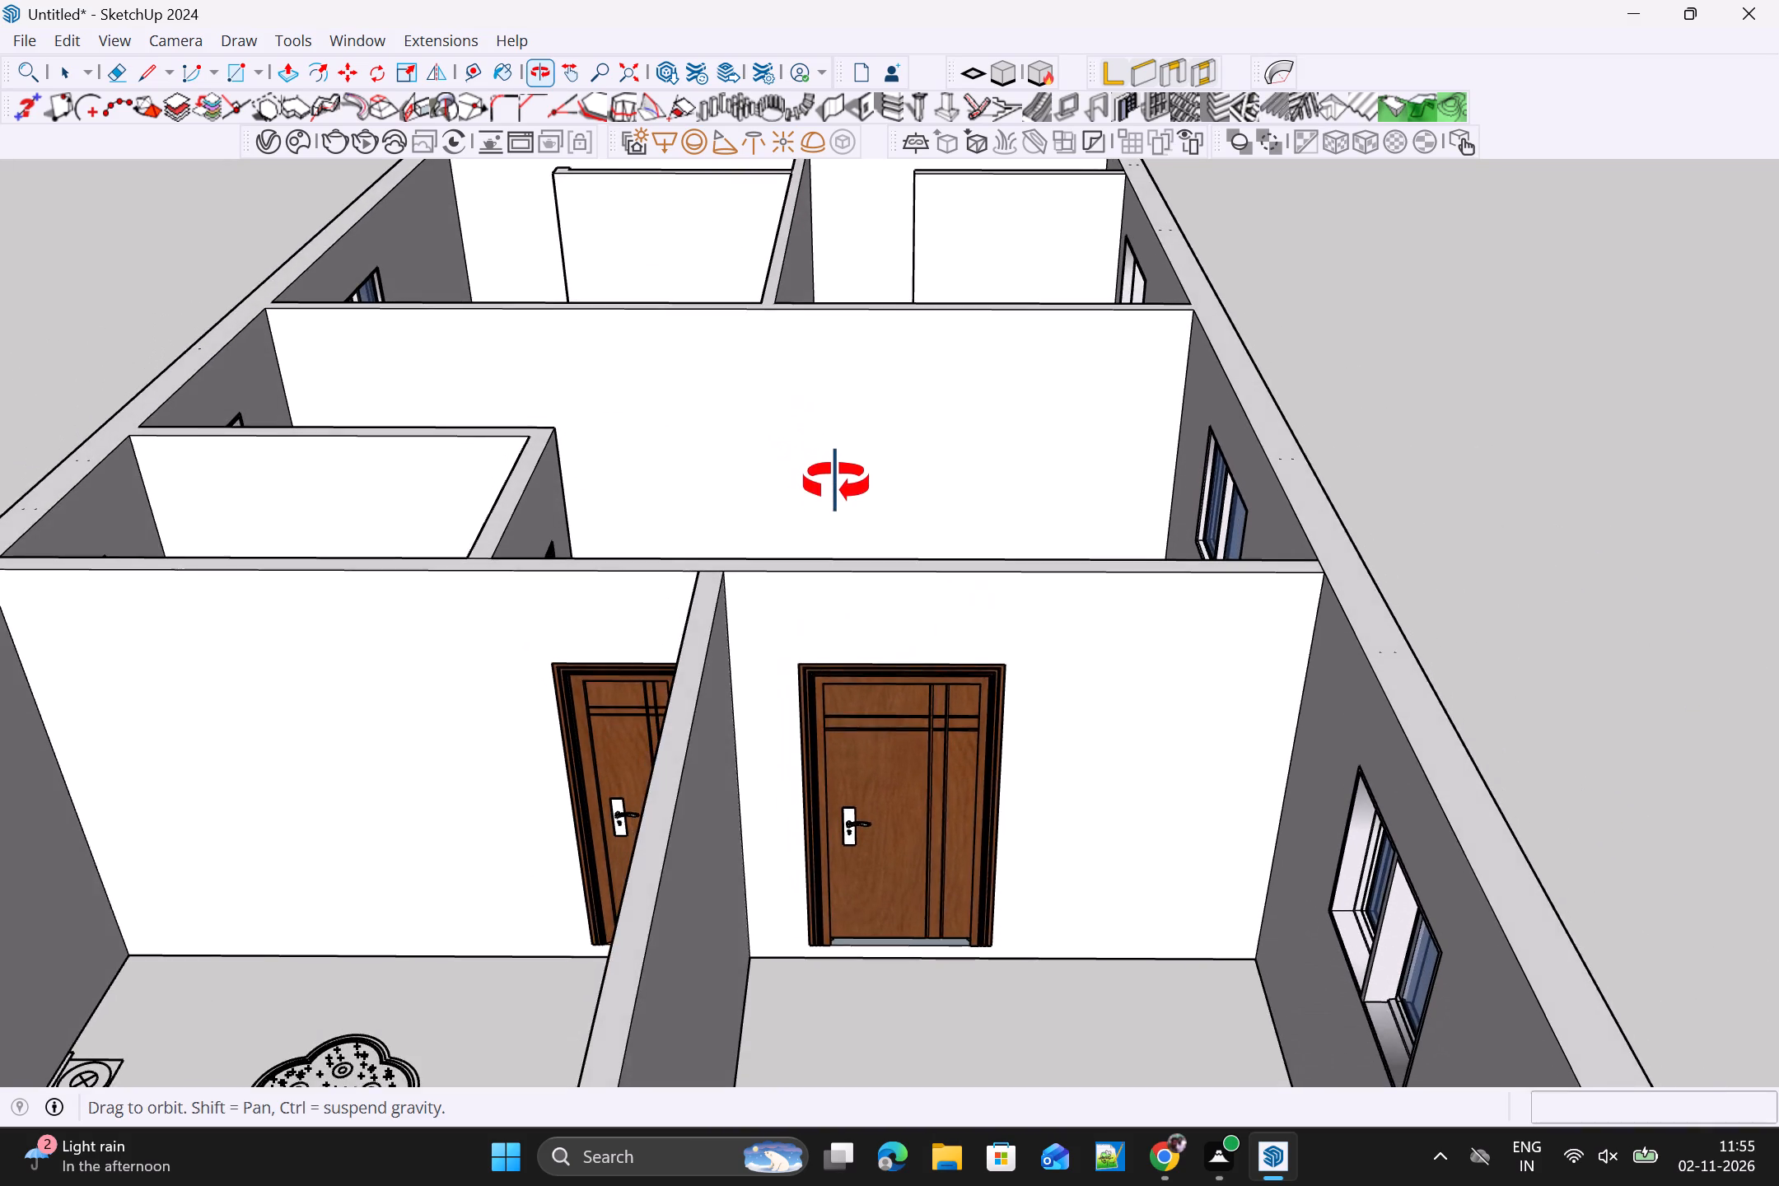
middle_drag(836, 483, 899, 401)
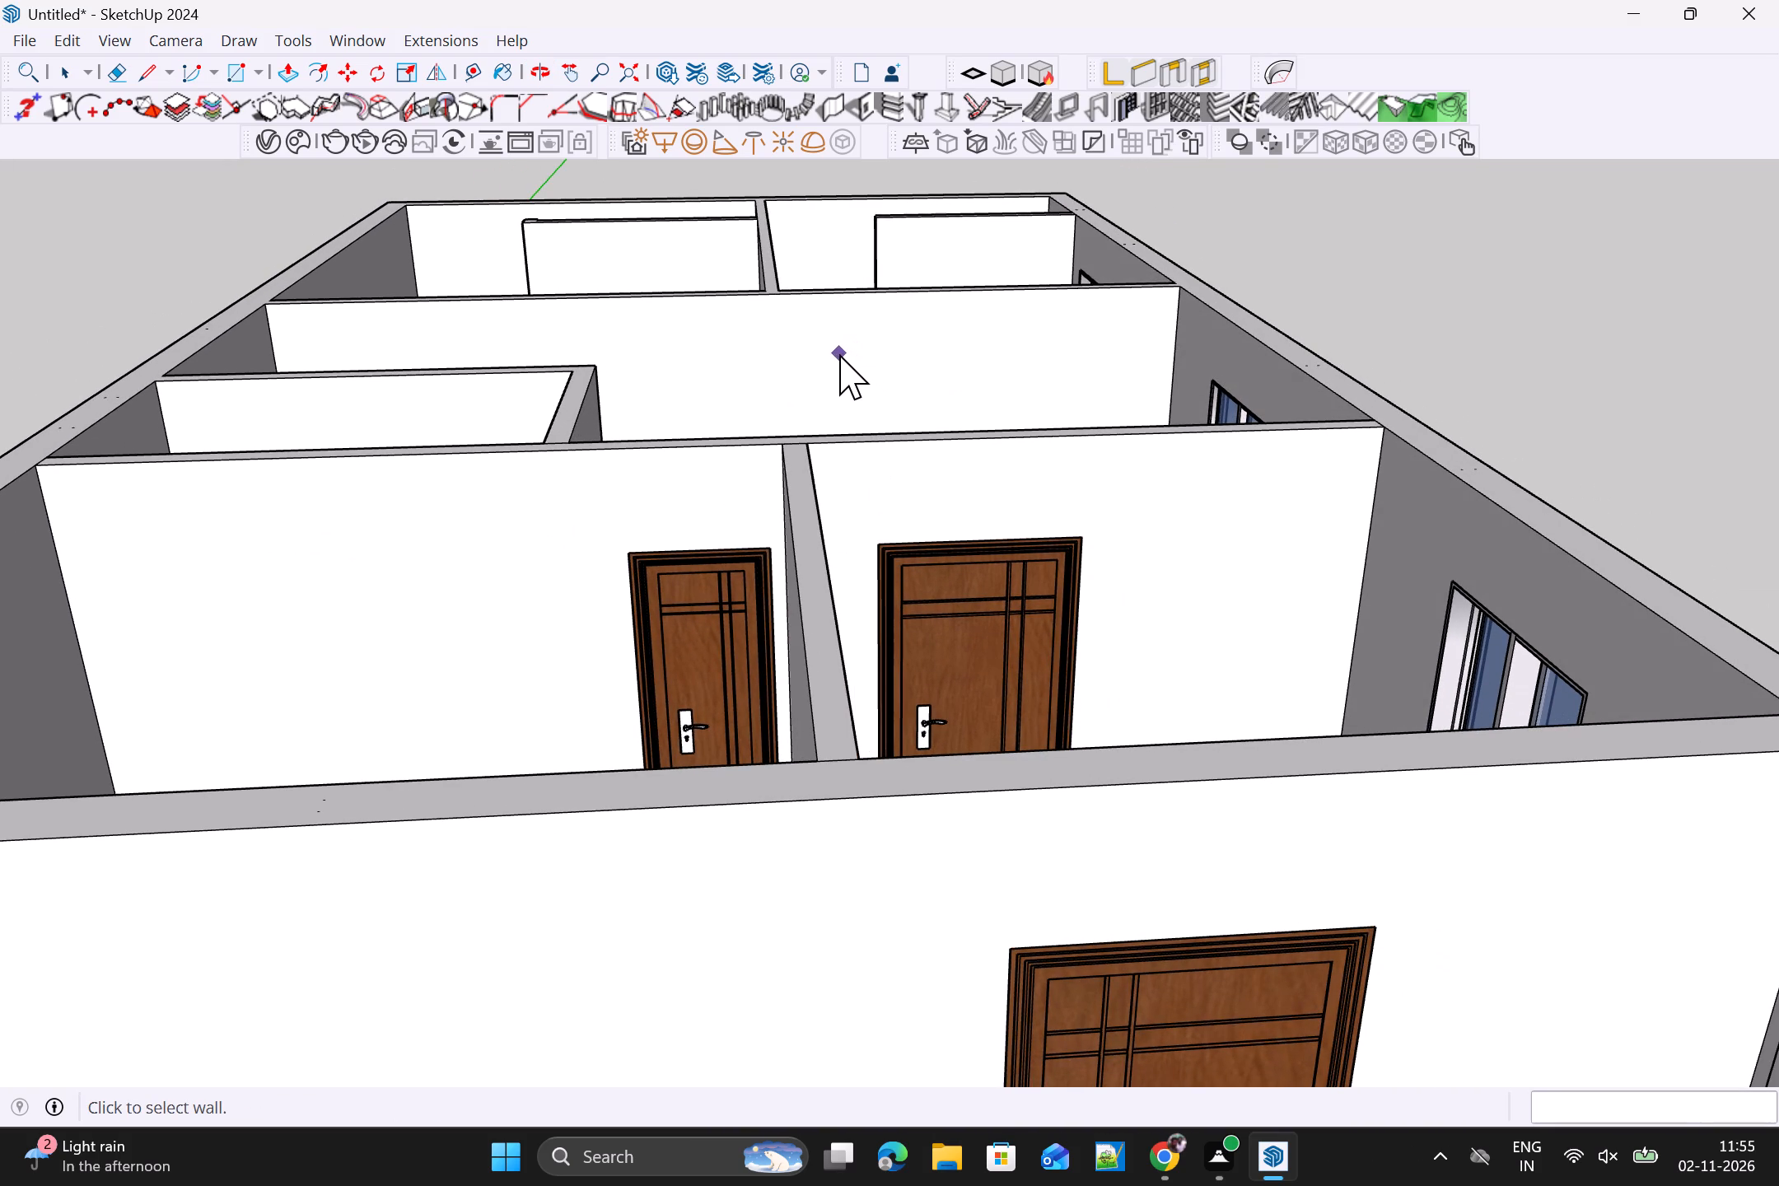
click(845, 356)
click(860, 354)
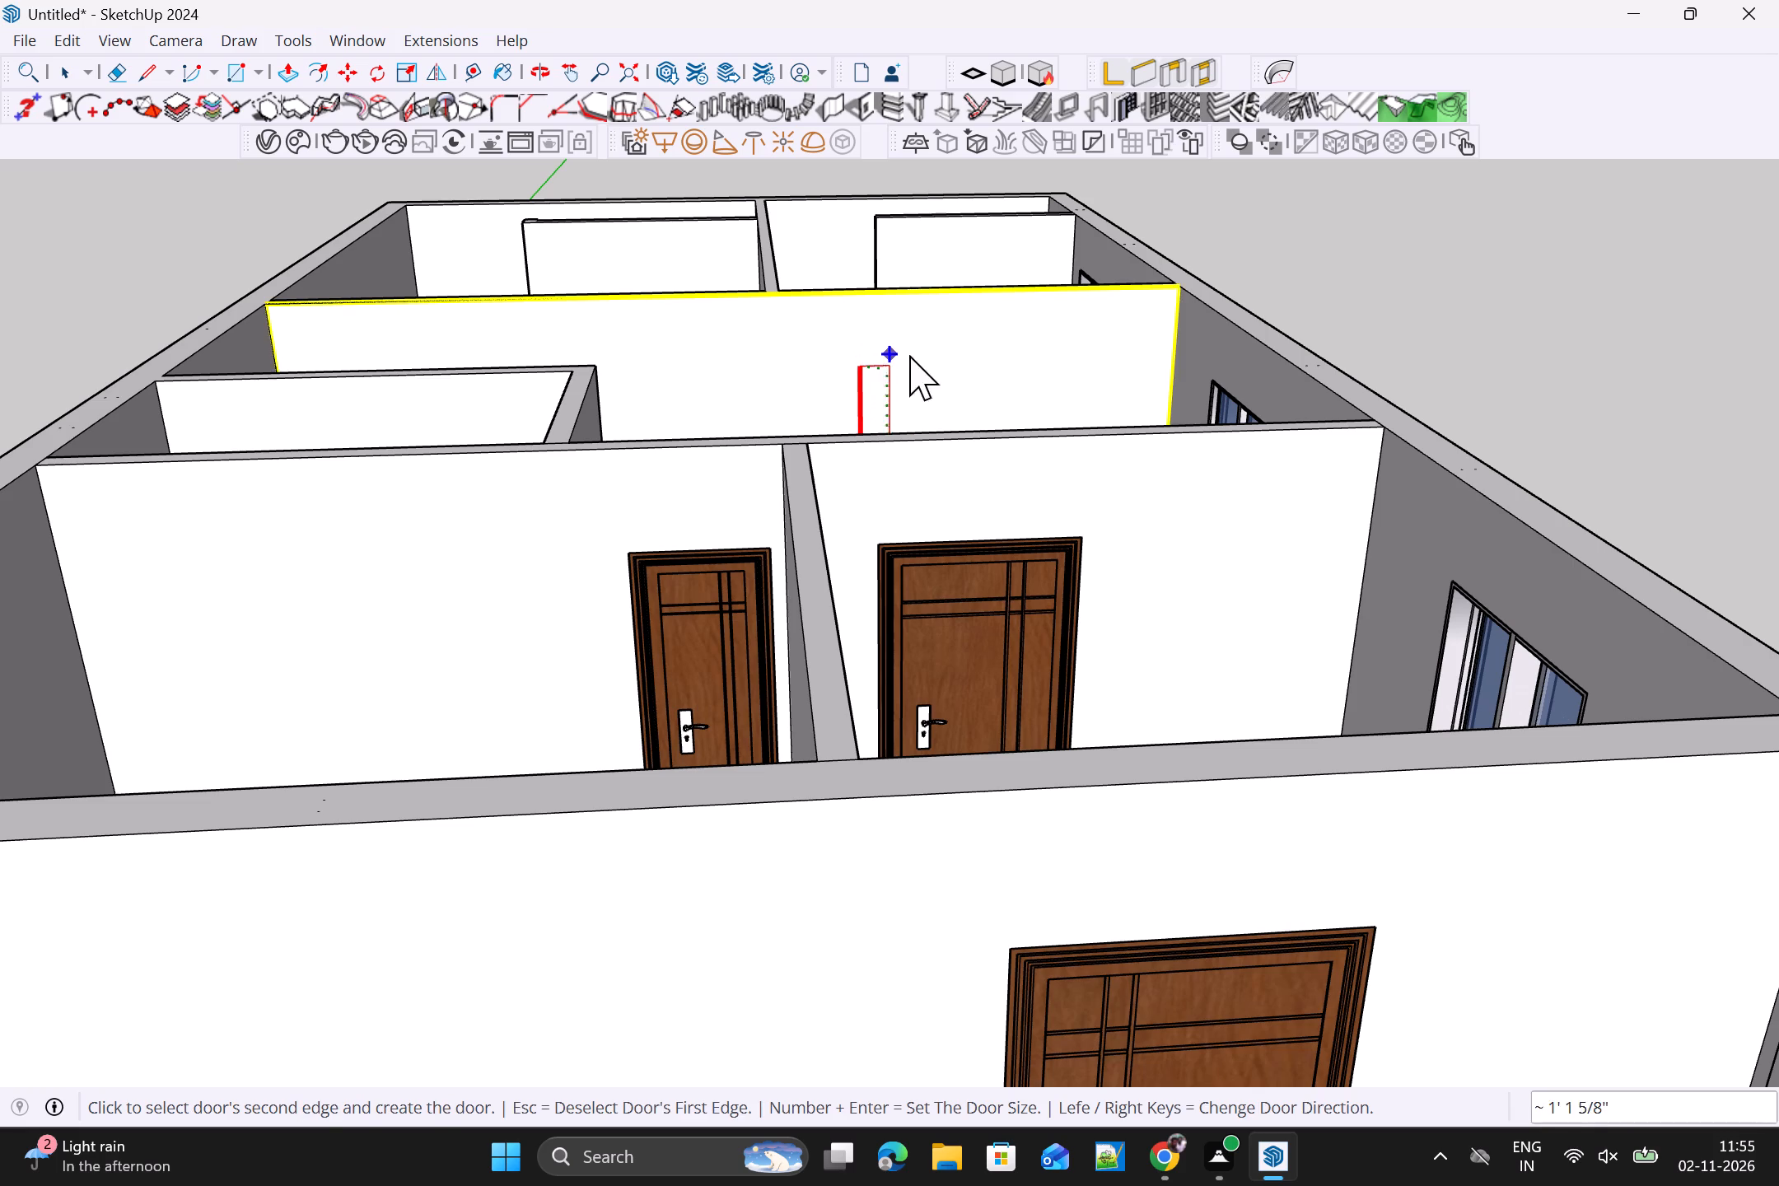
click(993, 353)
scroll(1006, 381, down, 6)
middle_drag(957, 414, 936, 680)
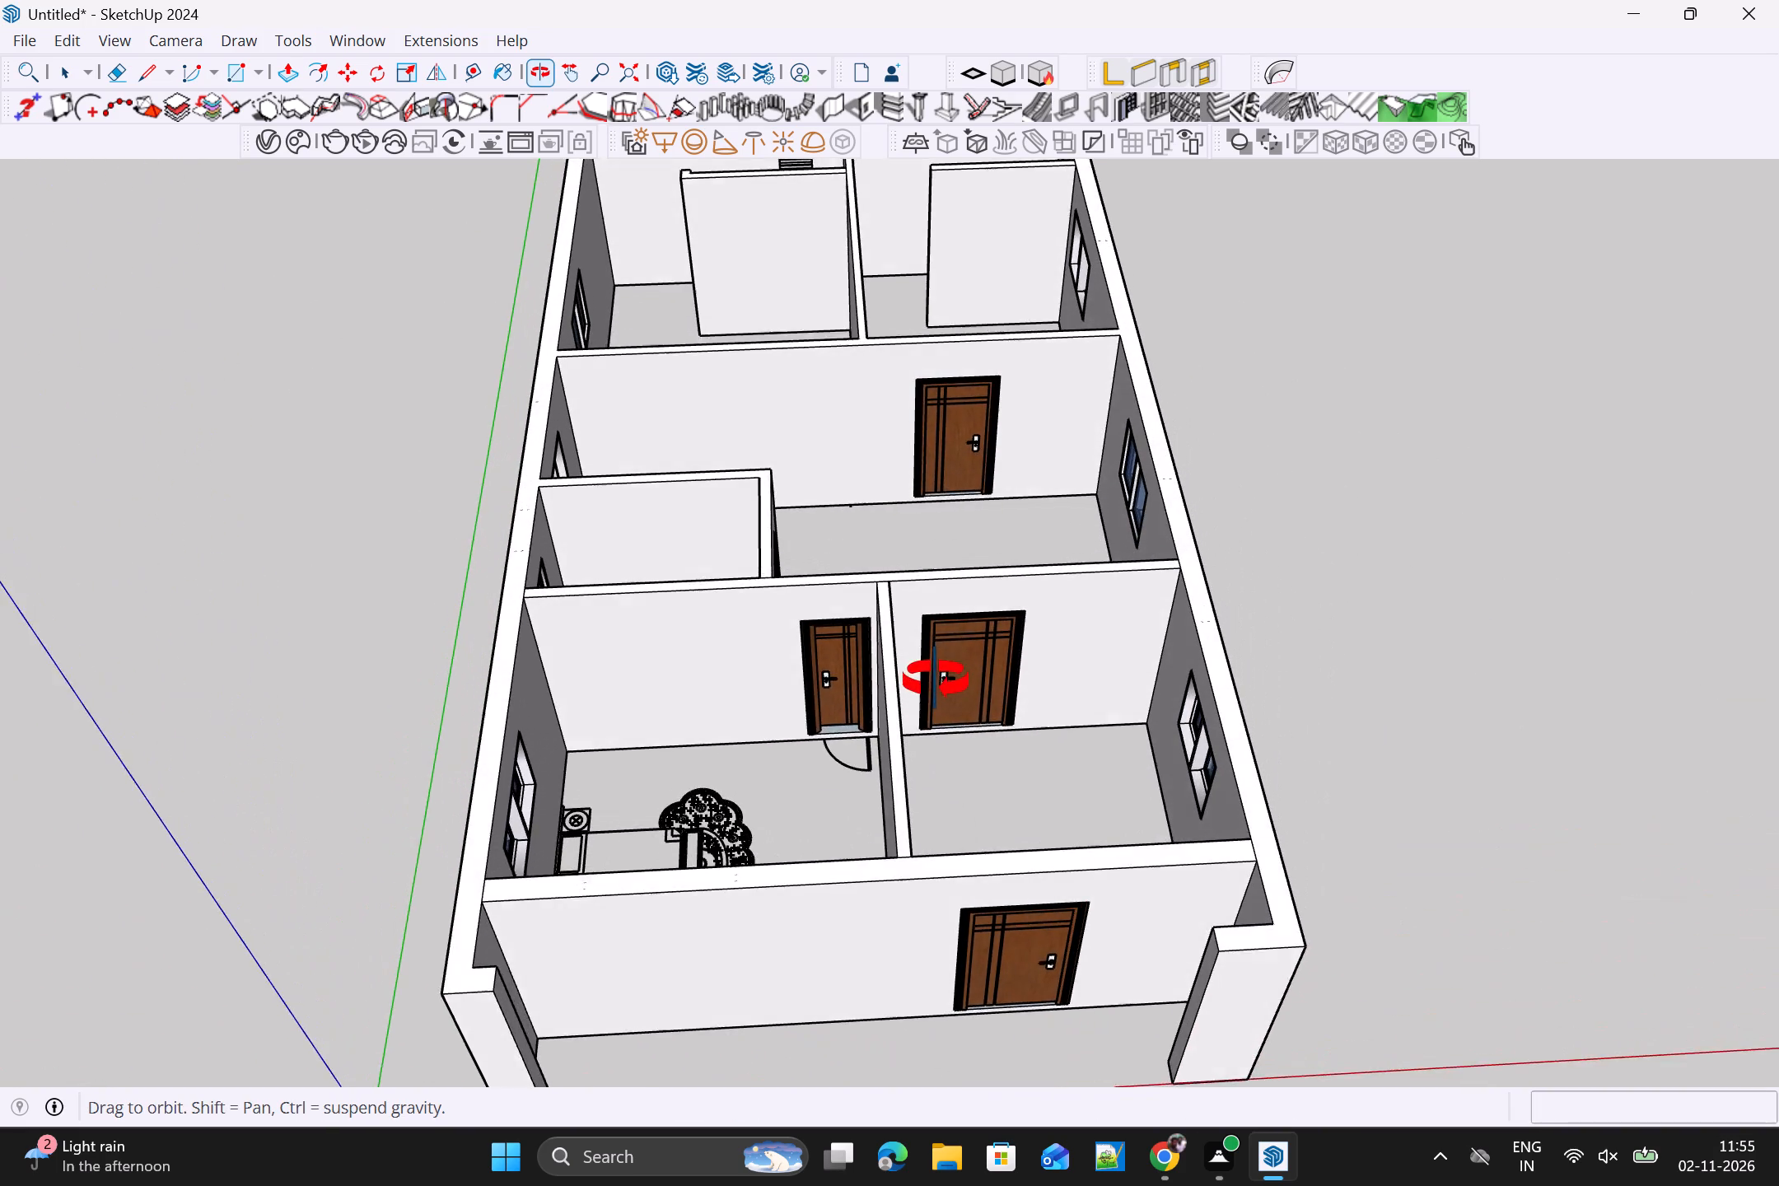
middle_drag(936, 680, 936, 465)
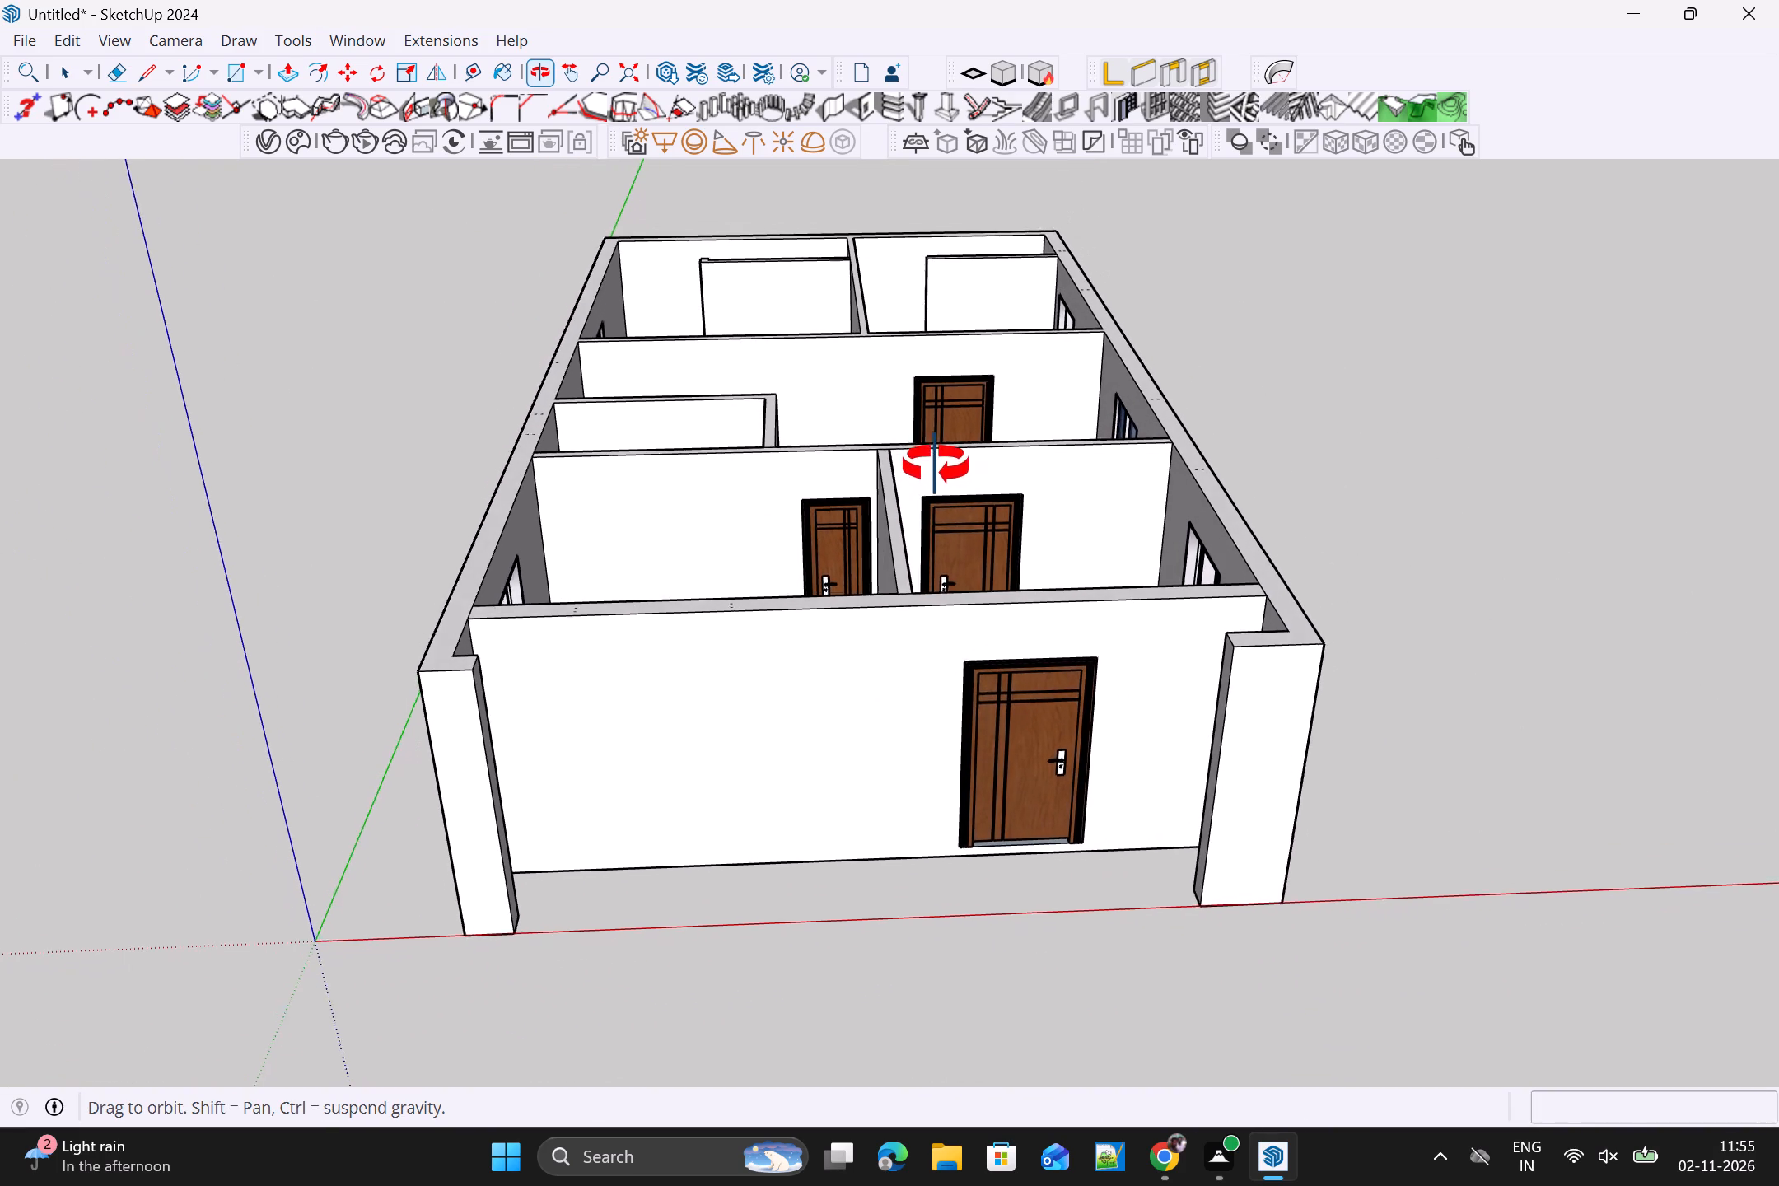
middle_drag(936, 465, 936, 463)
middle_drag(945, 679, 889, 823)
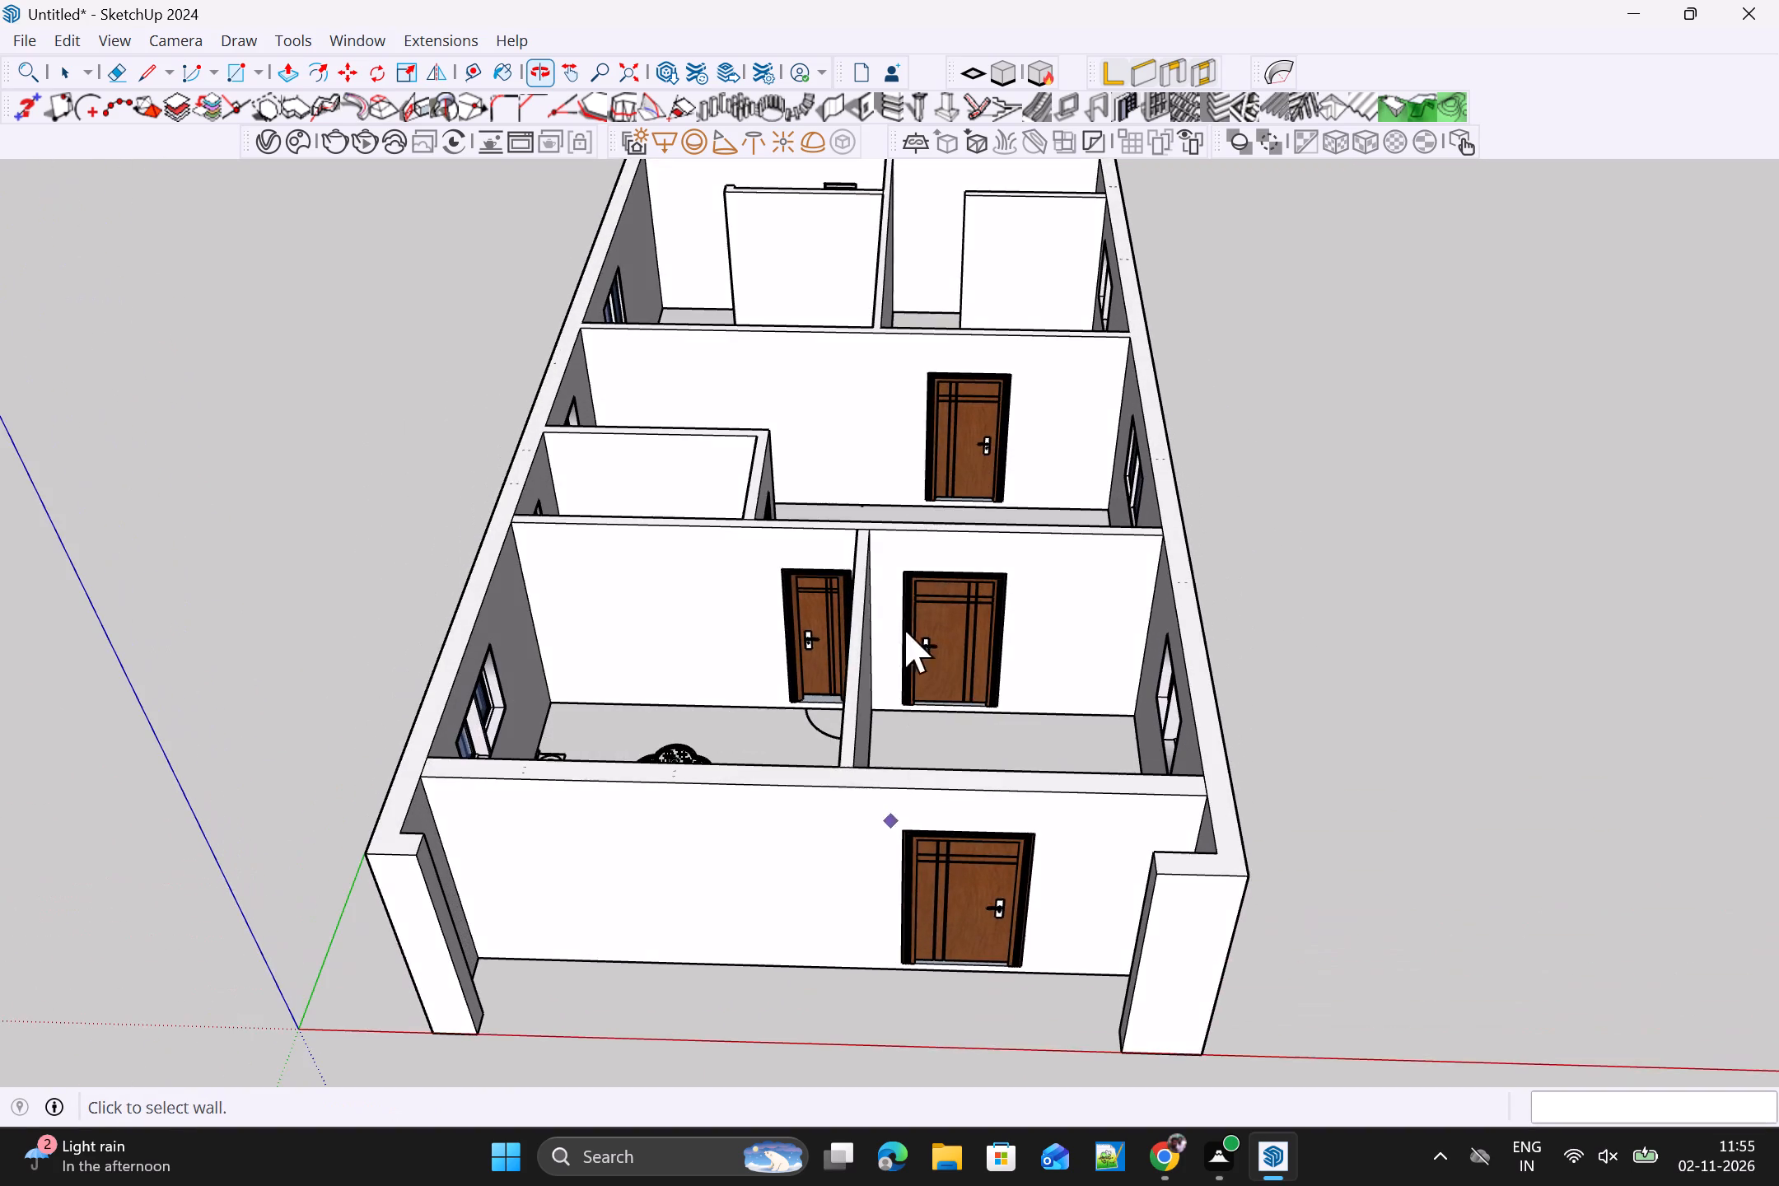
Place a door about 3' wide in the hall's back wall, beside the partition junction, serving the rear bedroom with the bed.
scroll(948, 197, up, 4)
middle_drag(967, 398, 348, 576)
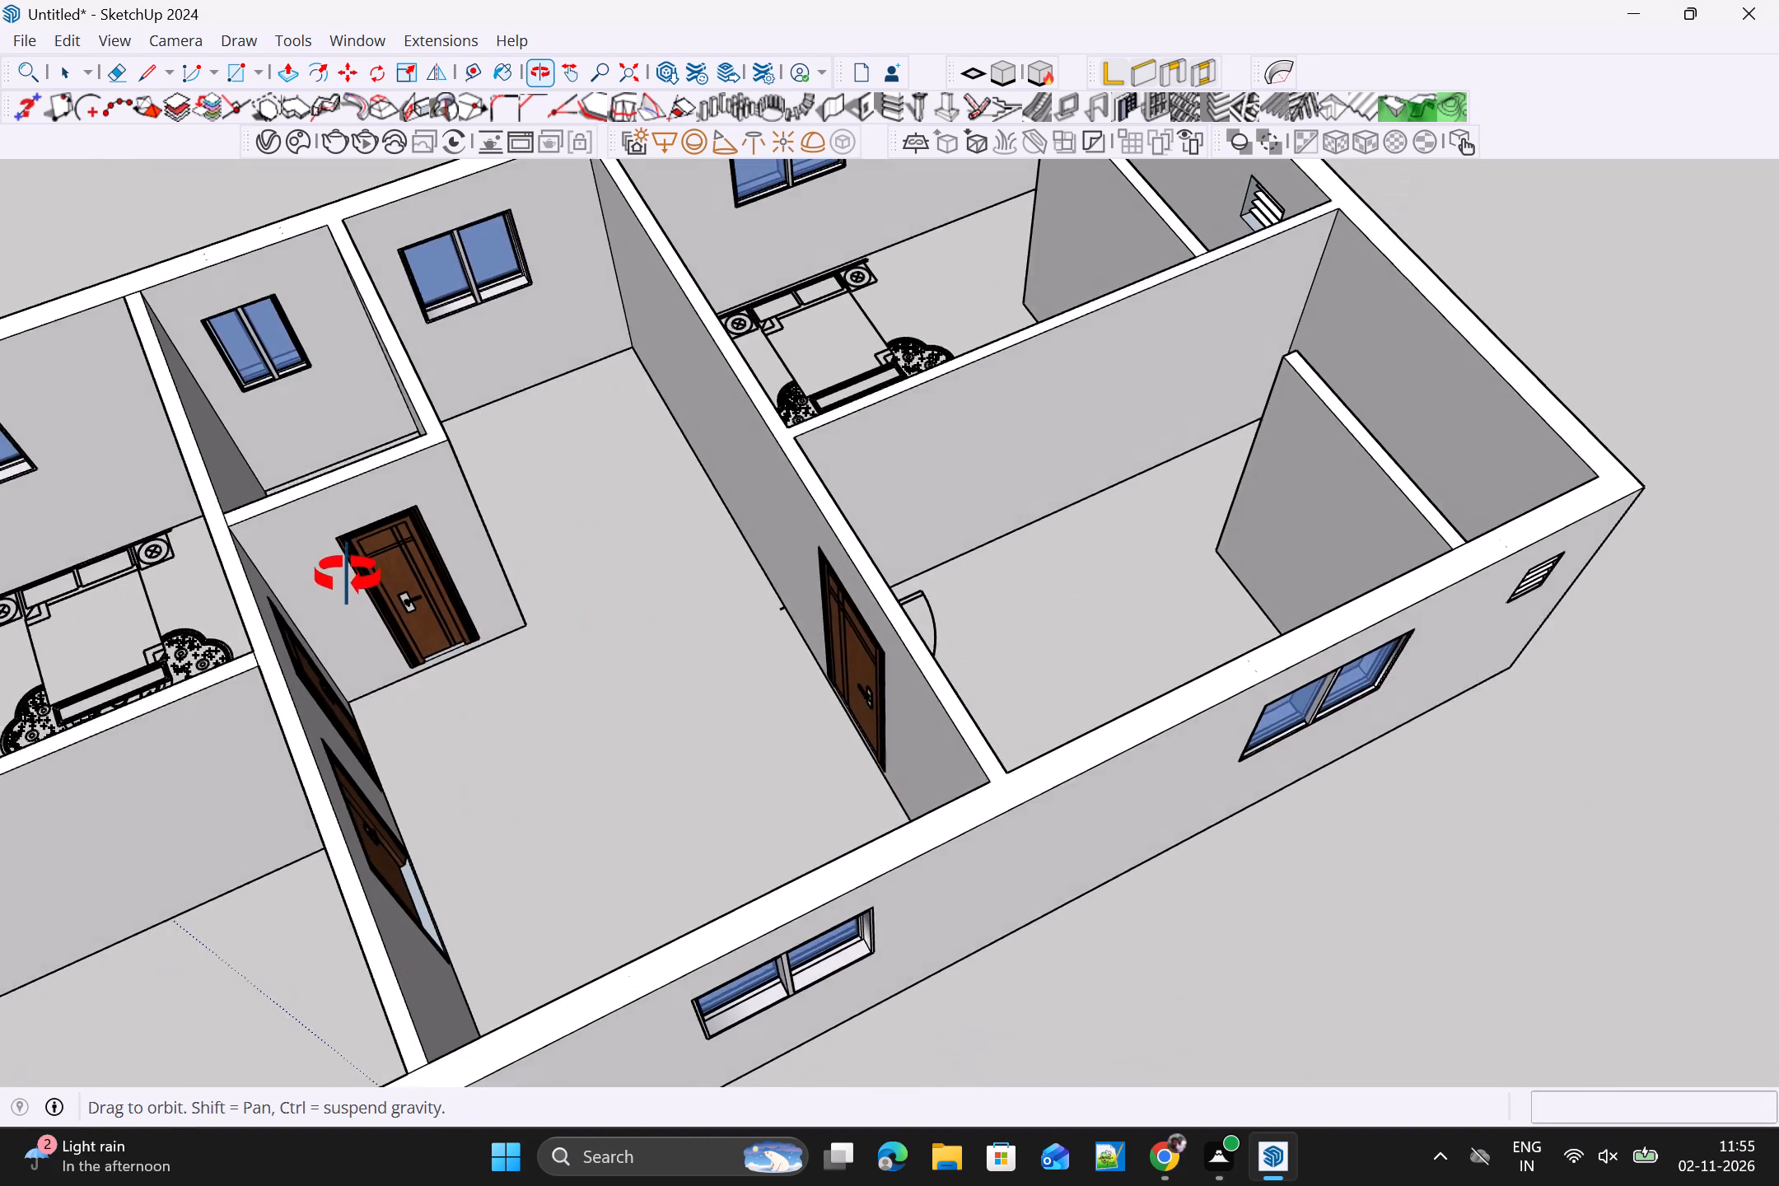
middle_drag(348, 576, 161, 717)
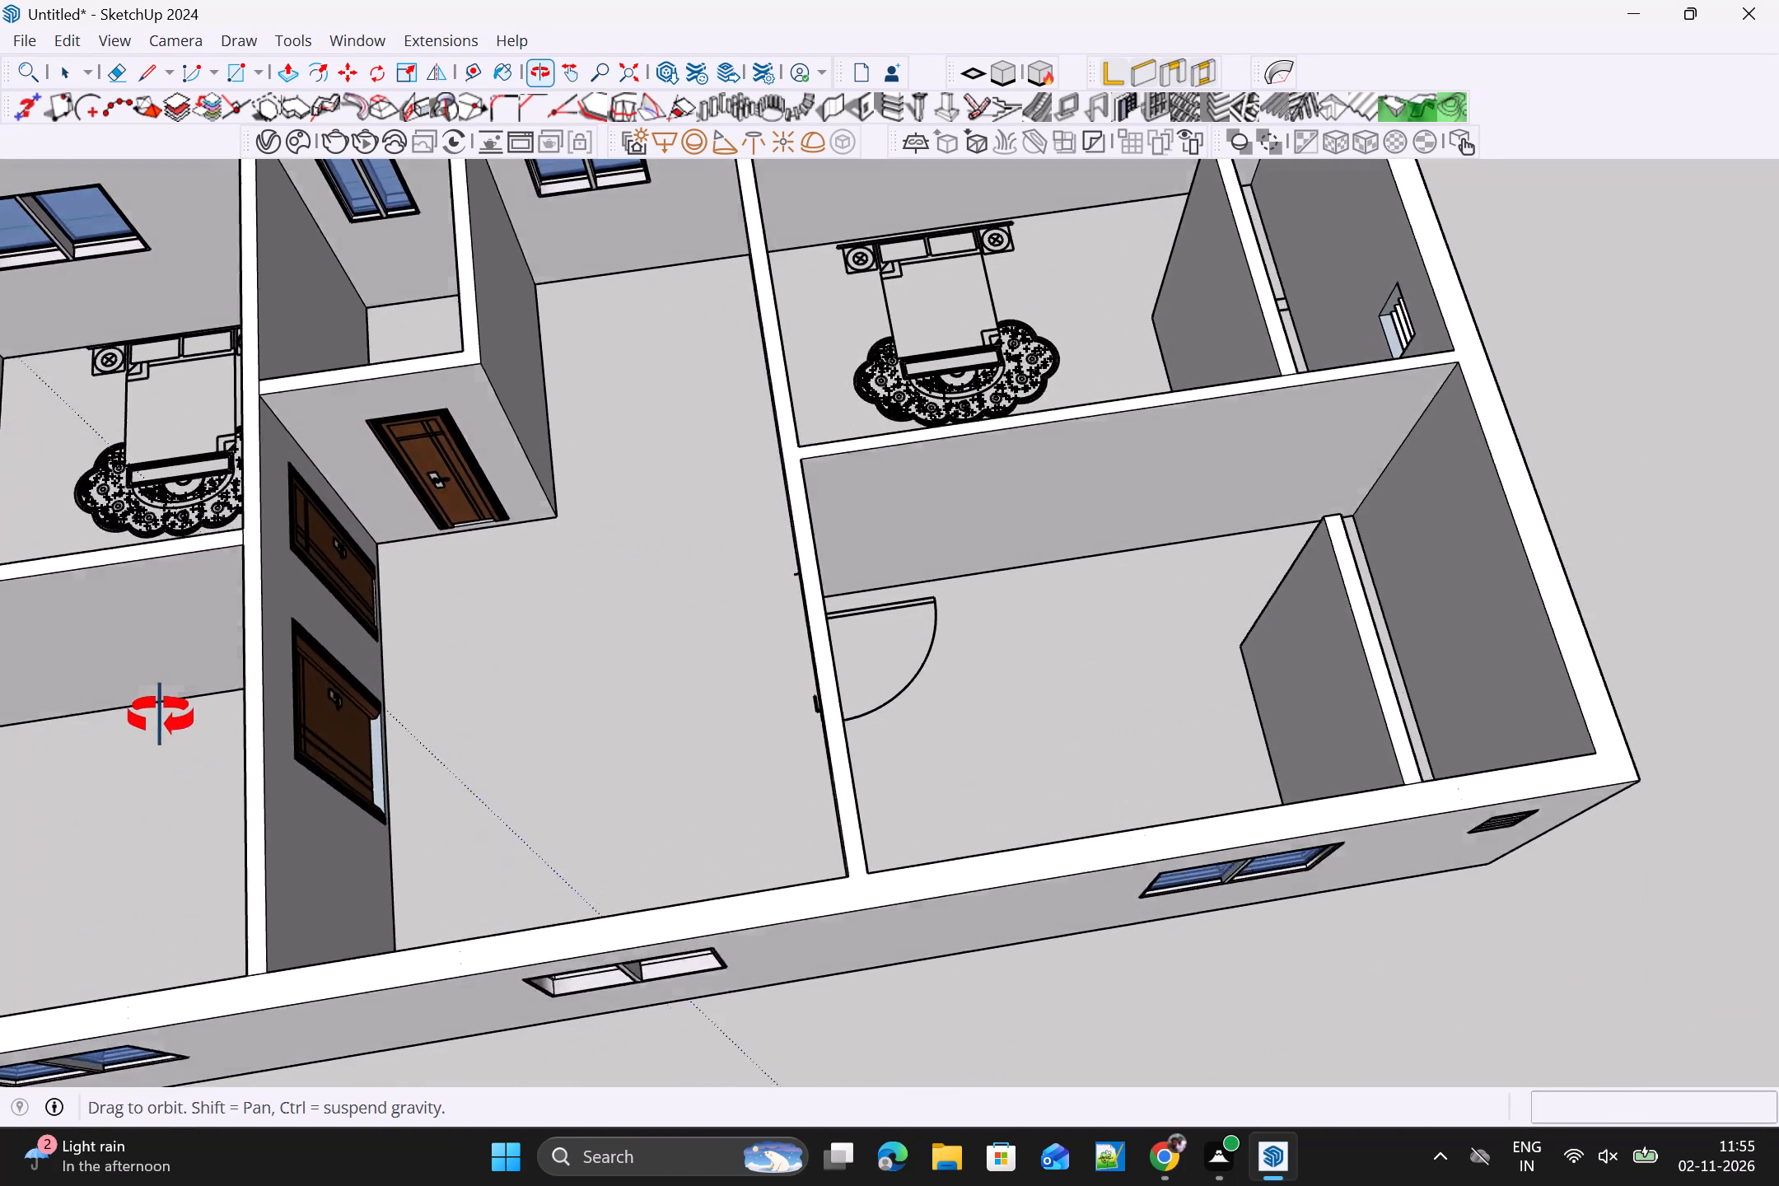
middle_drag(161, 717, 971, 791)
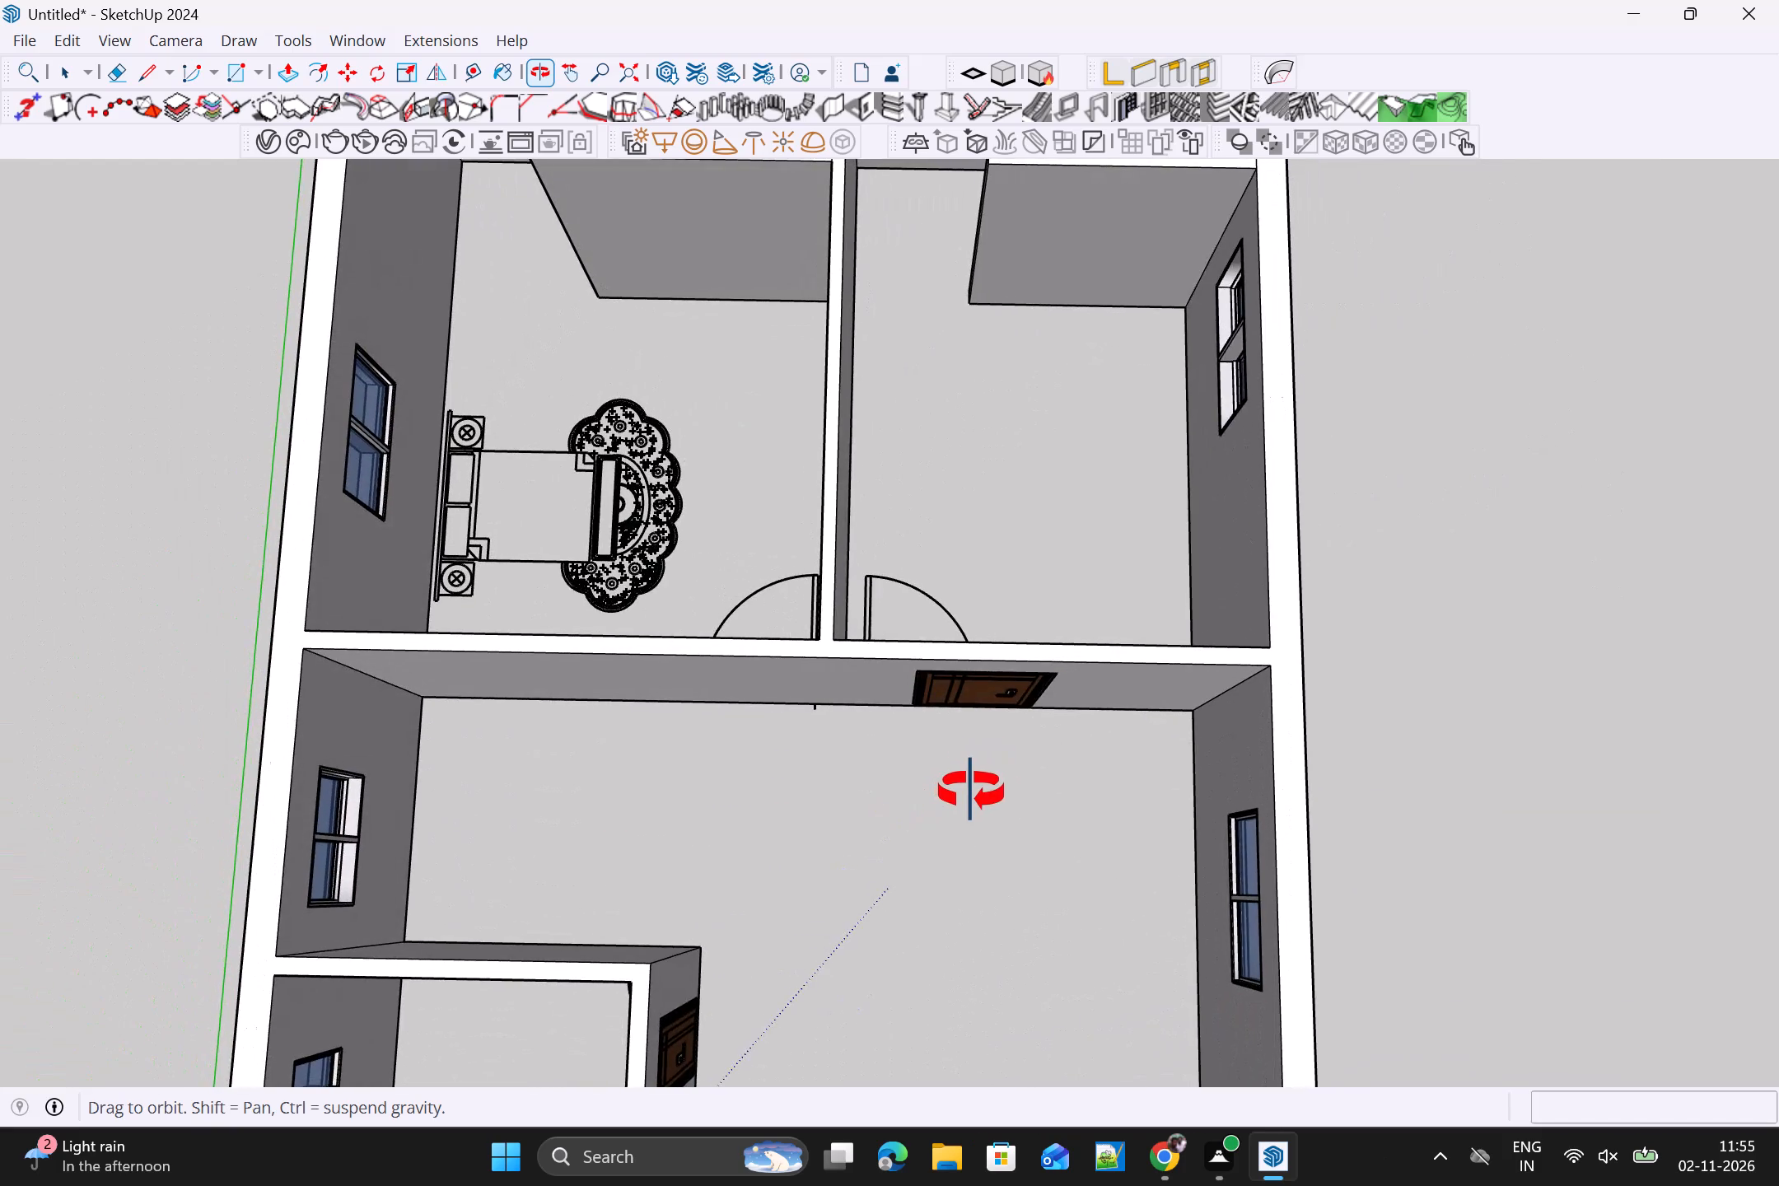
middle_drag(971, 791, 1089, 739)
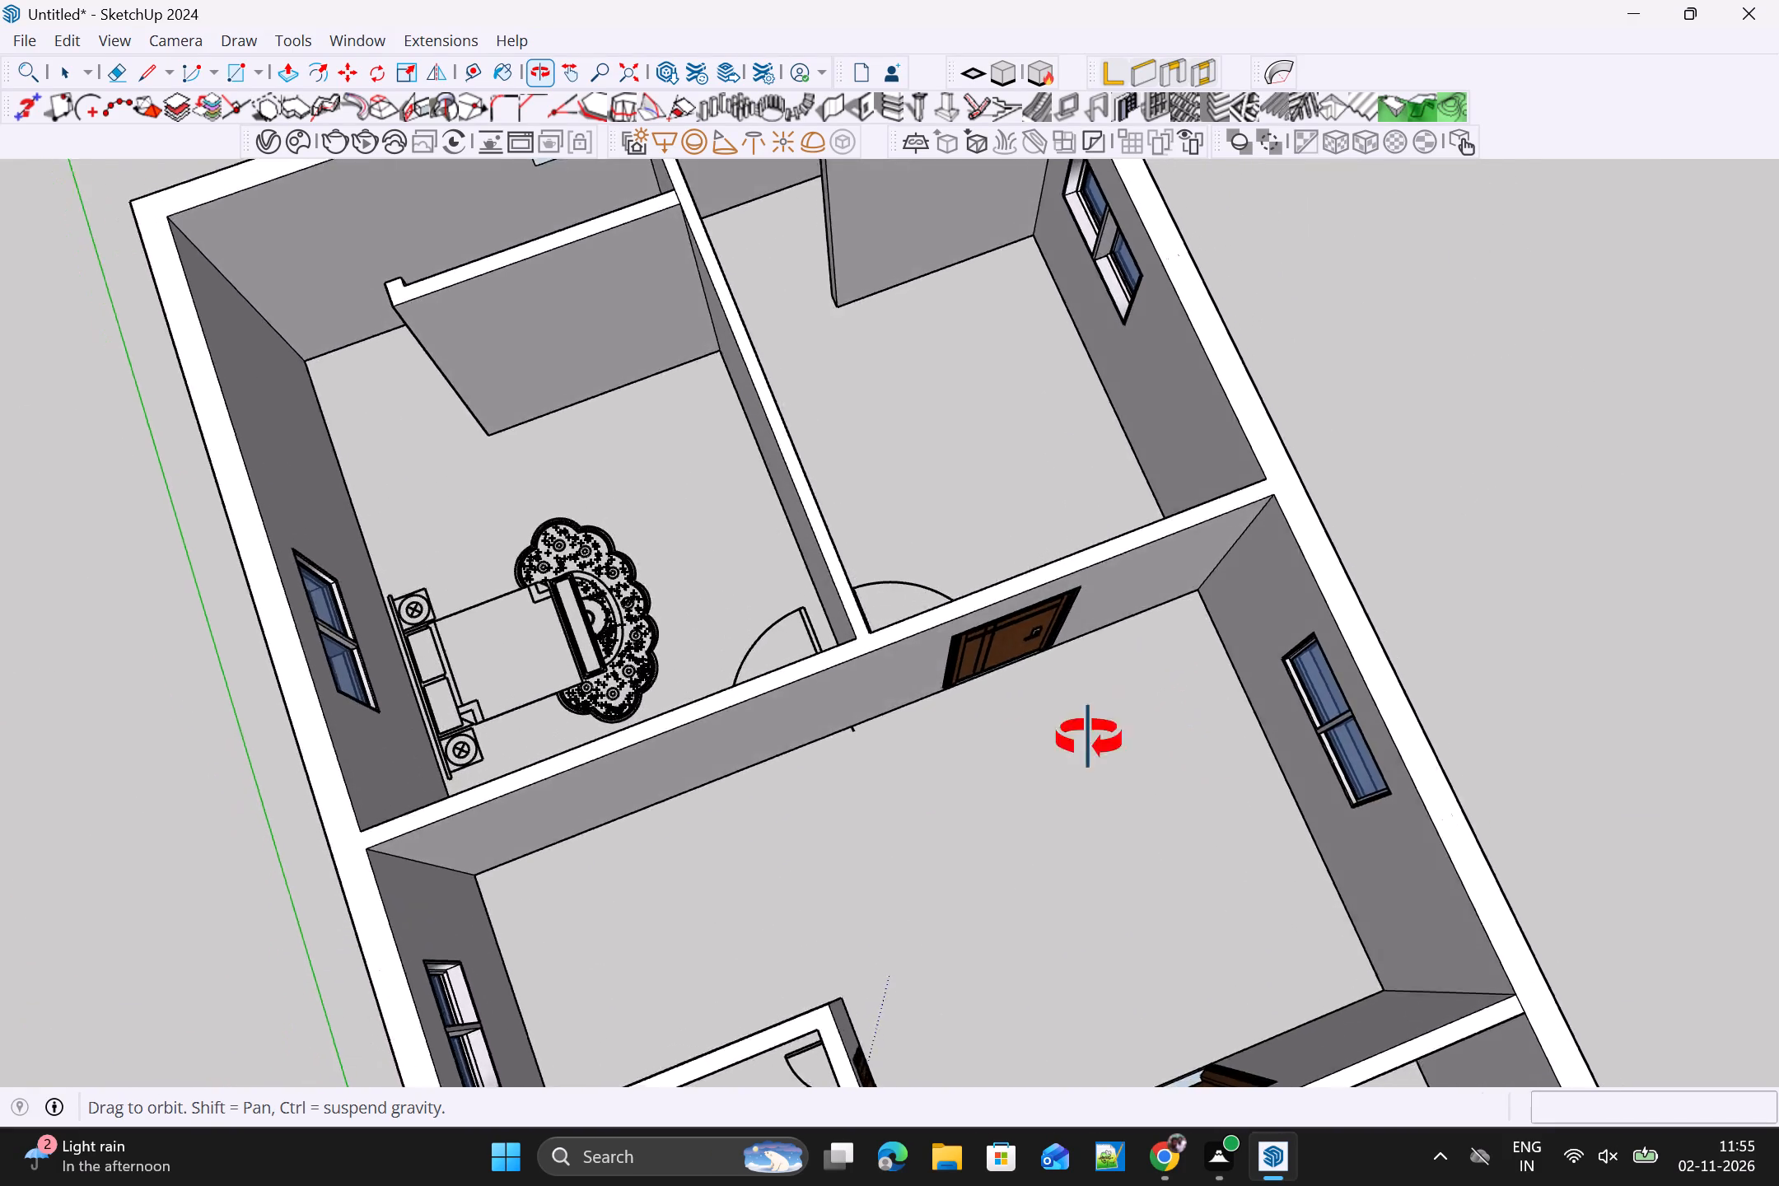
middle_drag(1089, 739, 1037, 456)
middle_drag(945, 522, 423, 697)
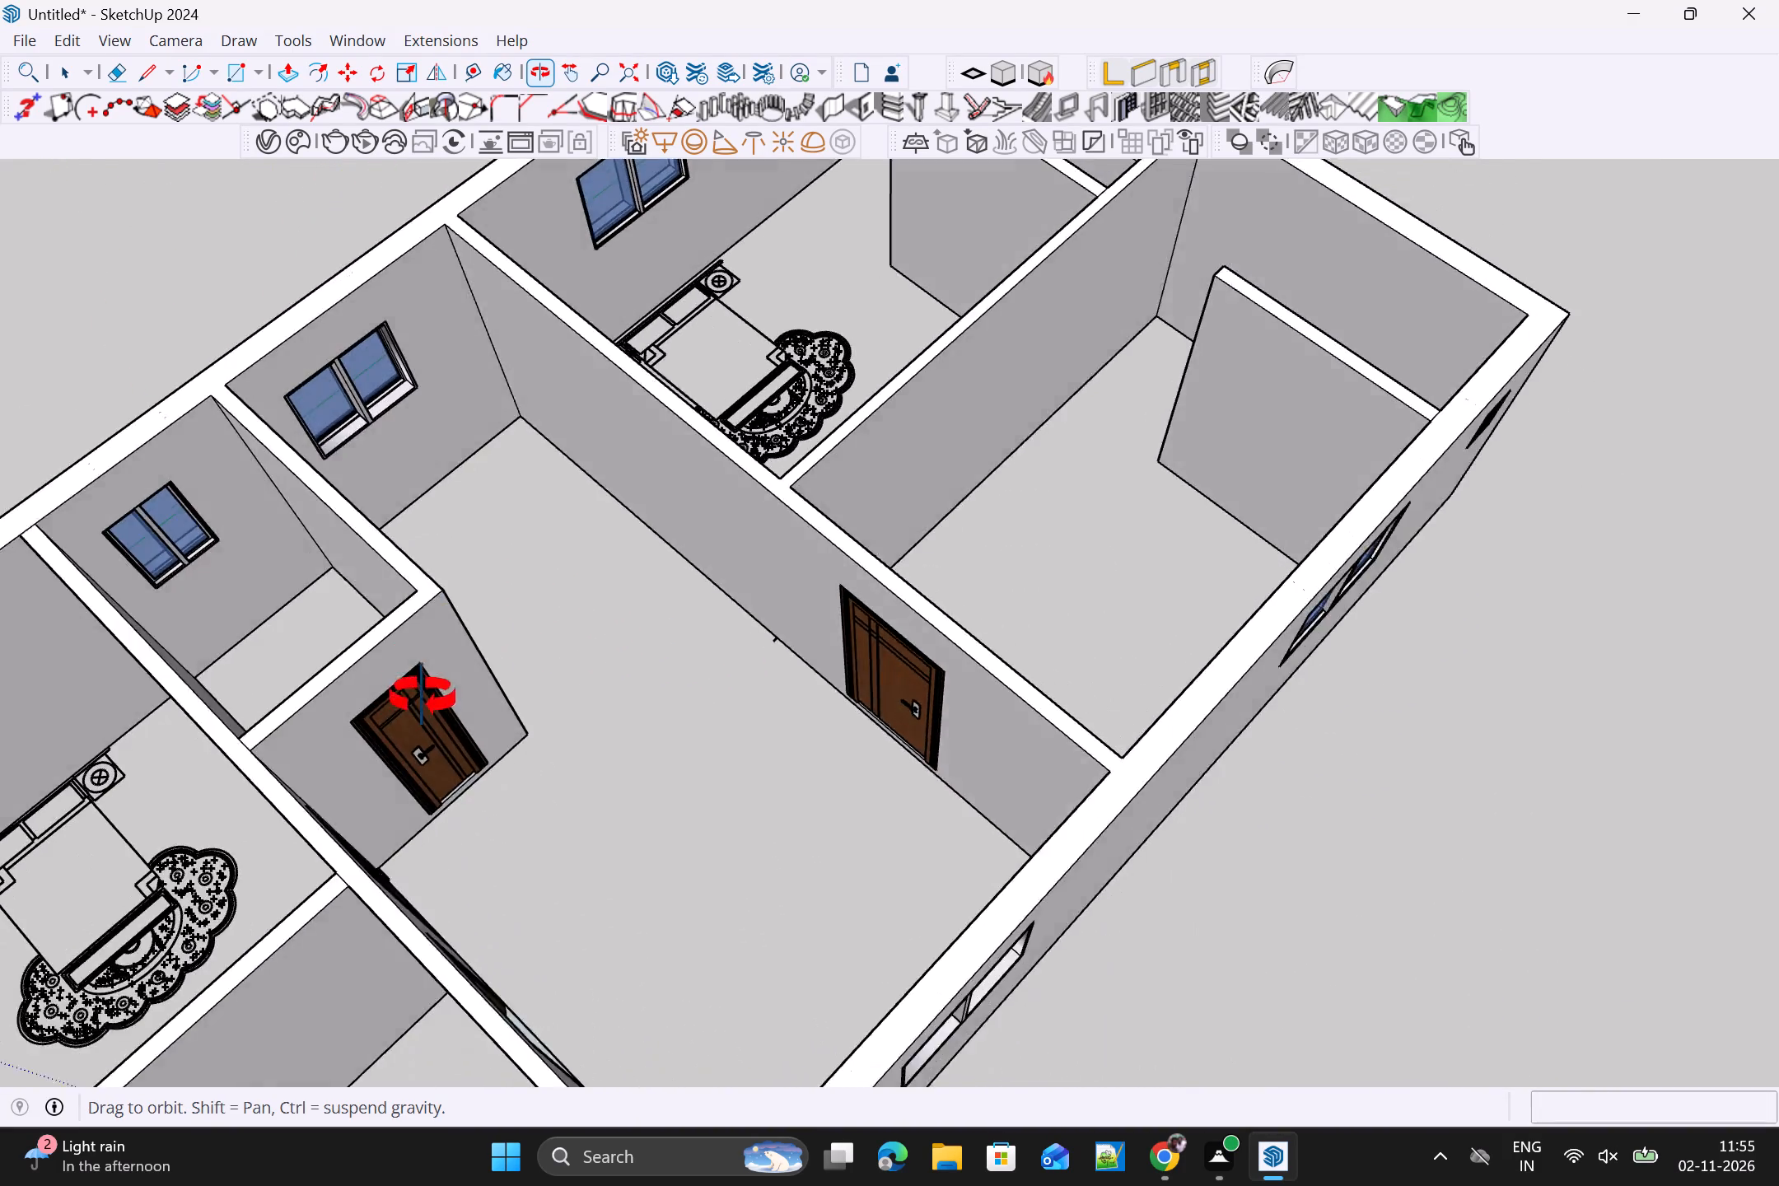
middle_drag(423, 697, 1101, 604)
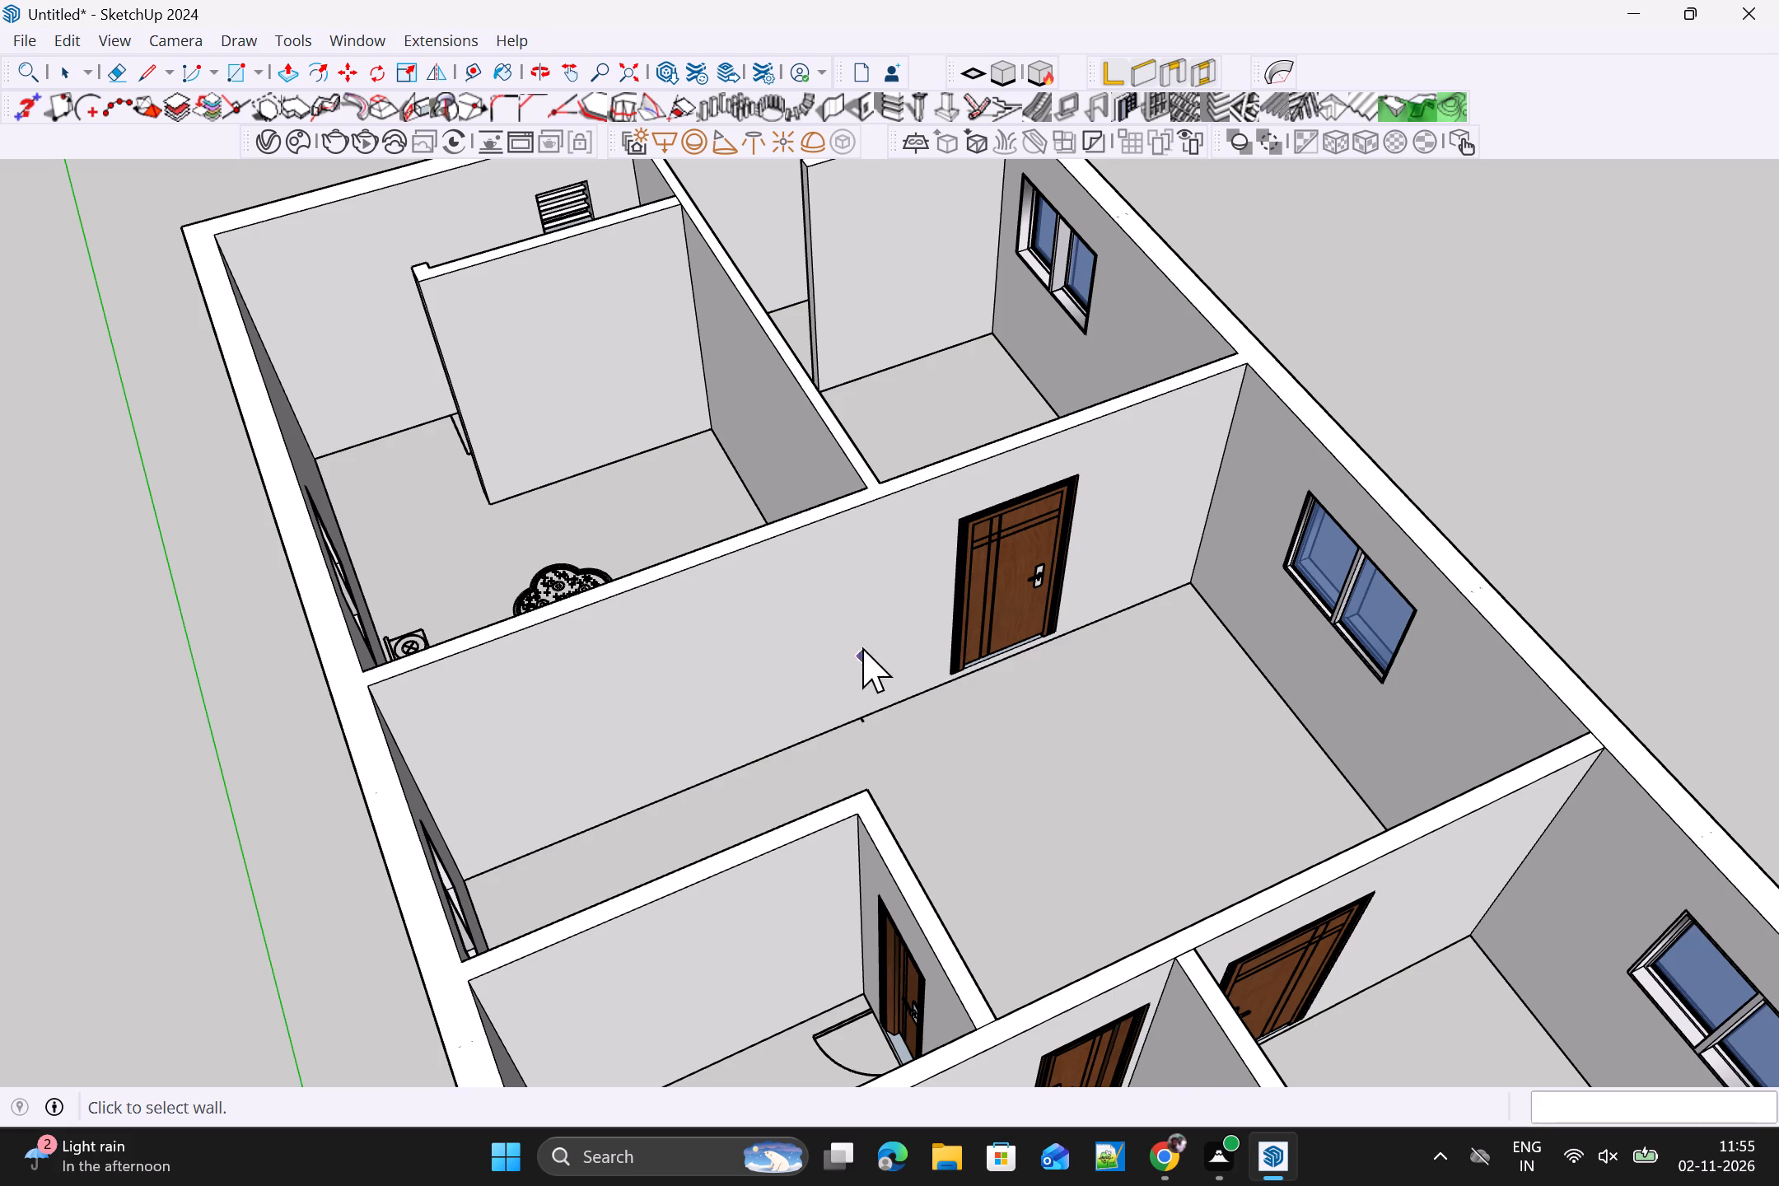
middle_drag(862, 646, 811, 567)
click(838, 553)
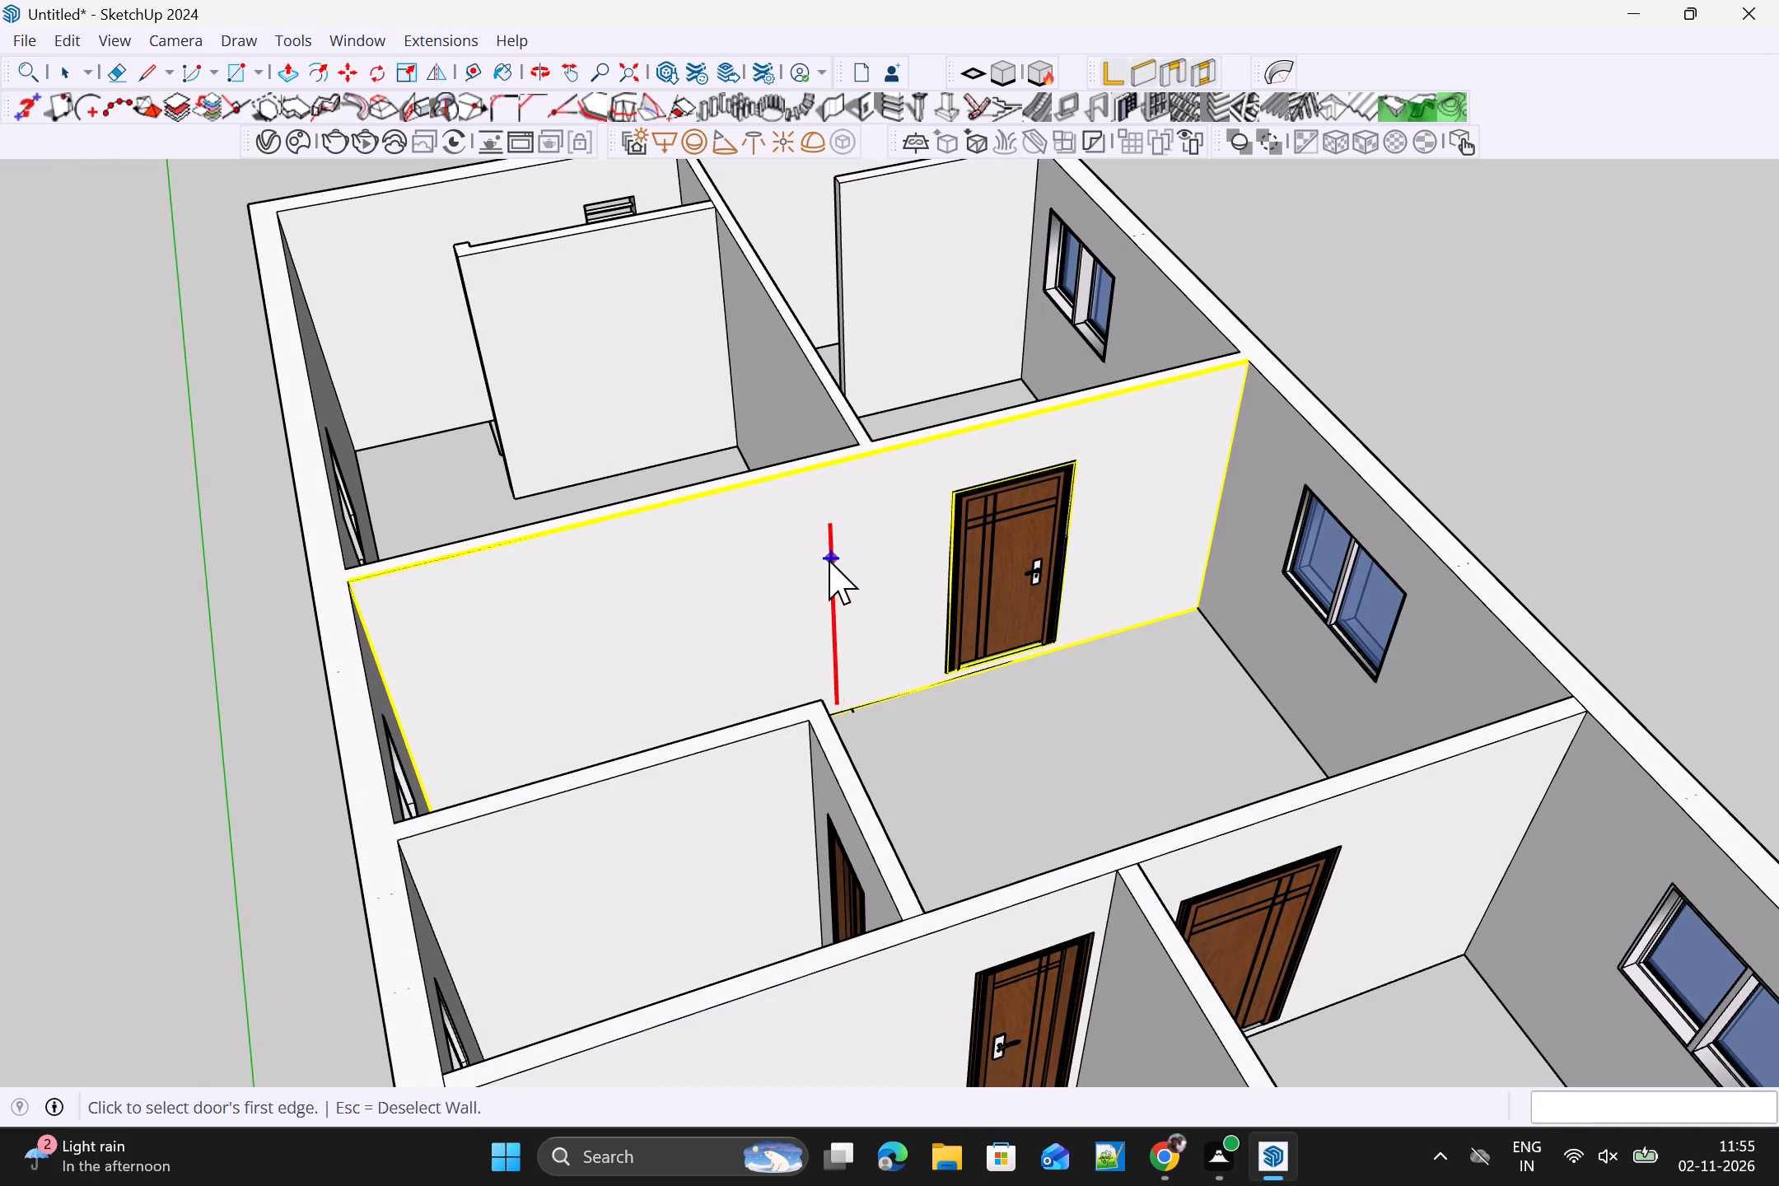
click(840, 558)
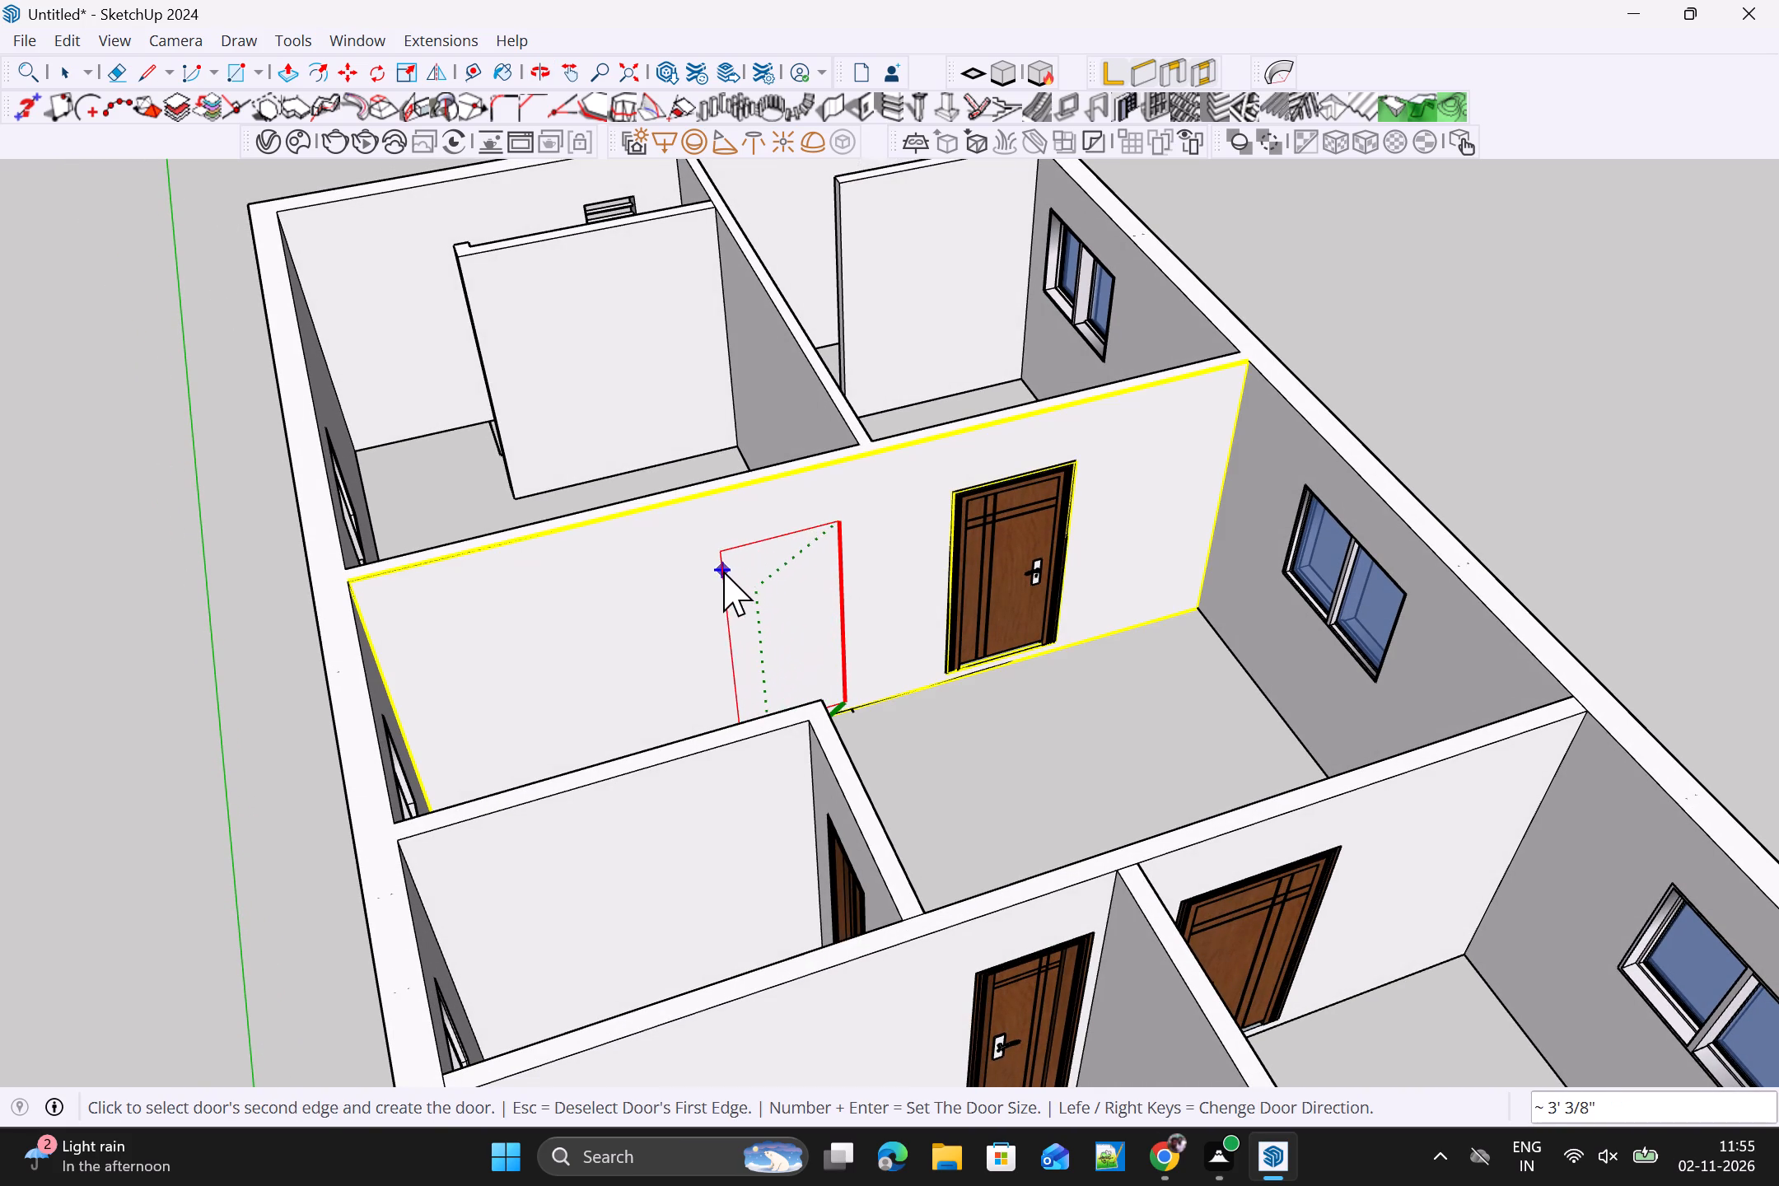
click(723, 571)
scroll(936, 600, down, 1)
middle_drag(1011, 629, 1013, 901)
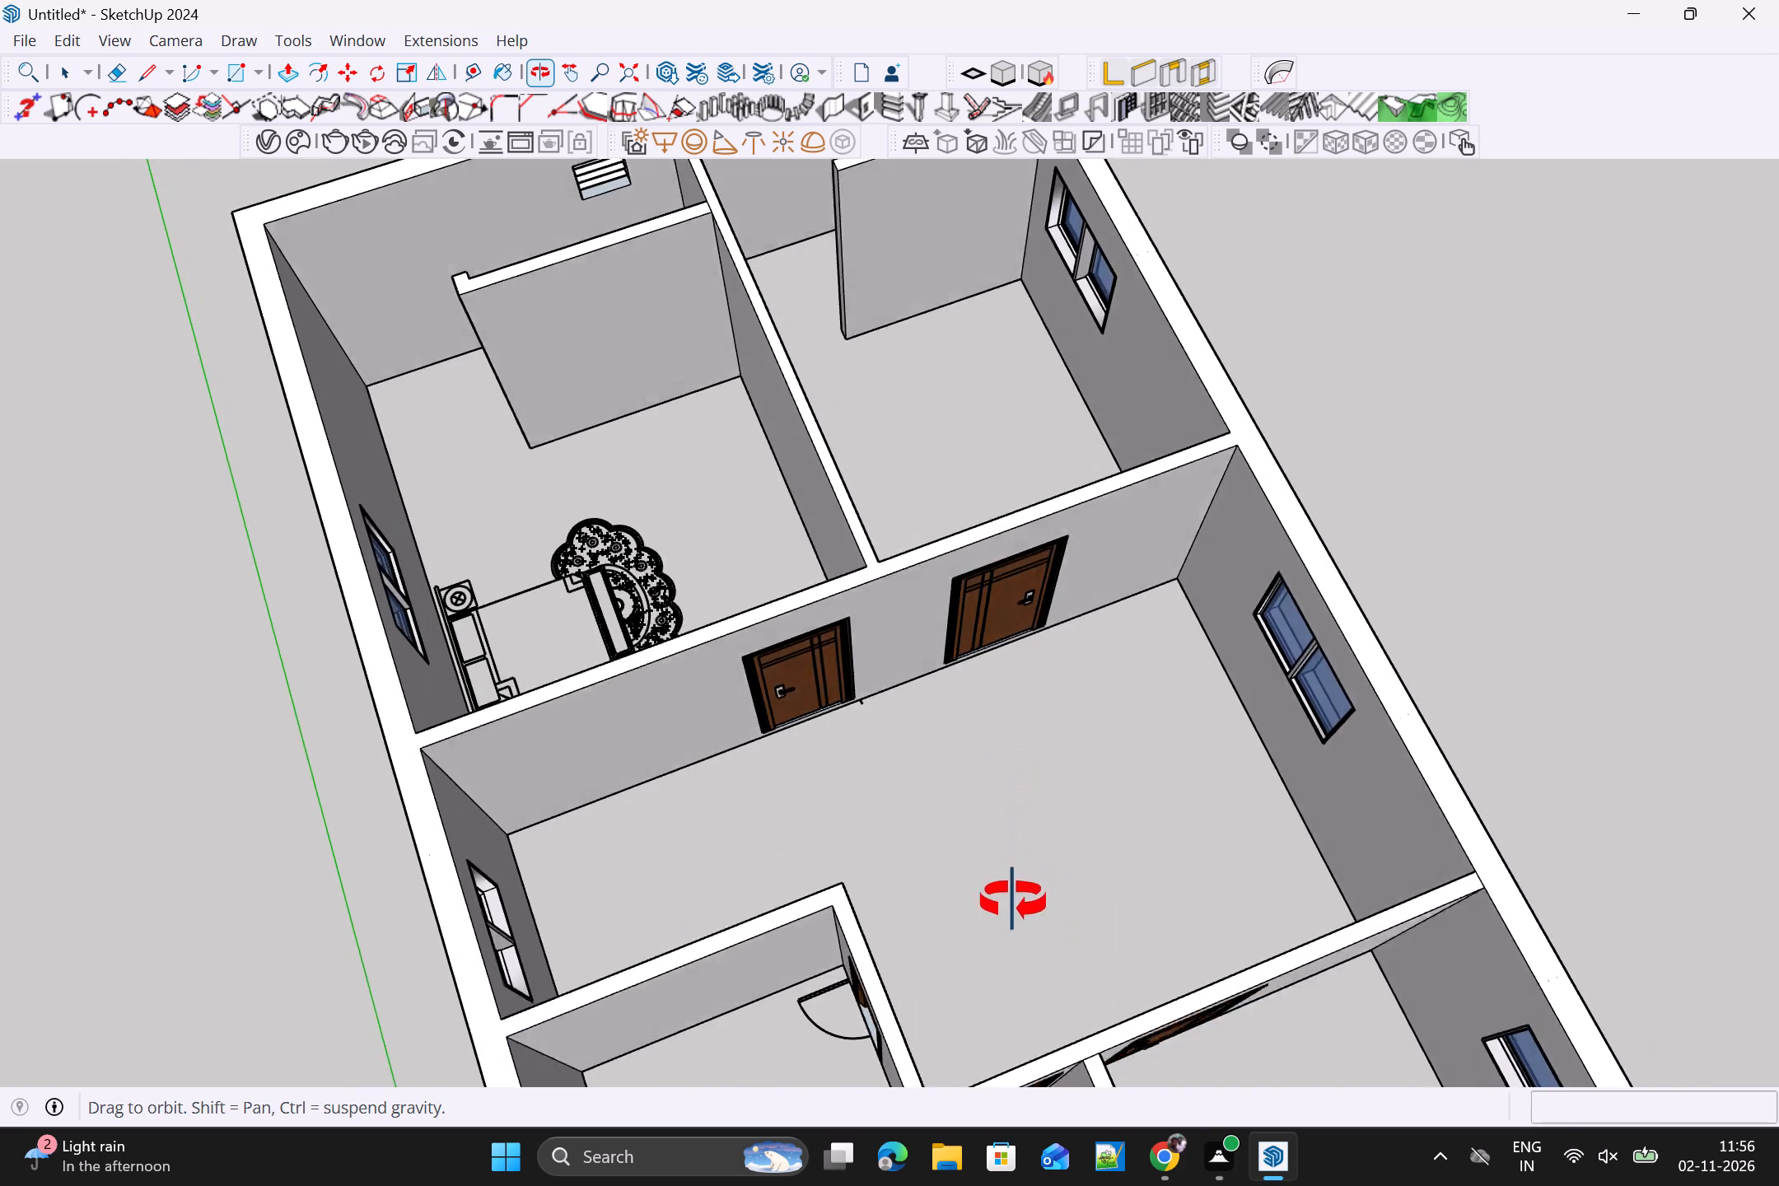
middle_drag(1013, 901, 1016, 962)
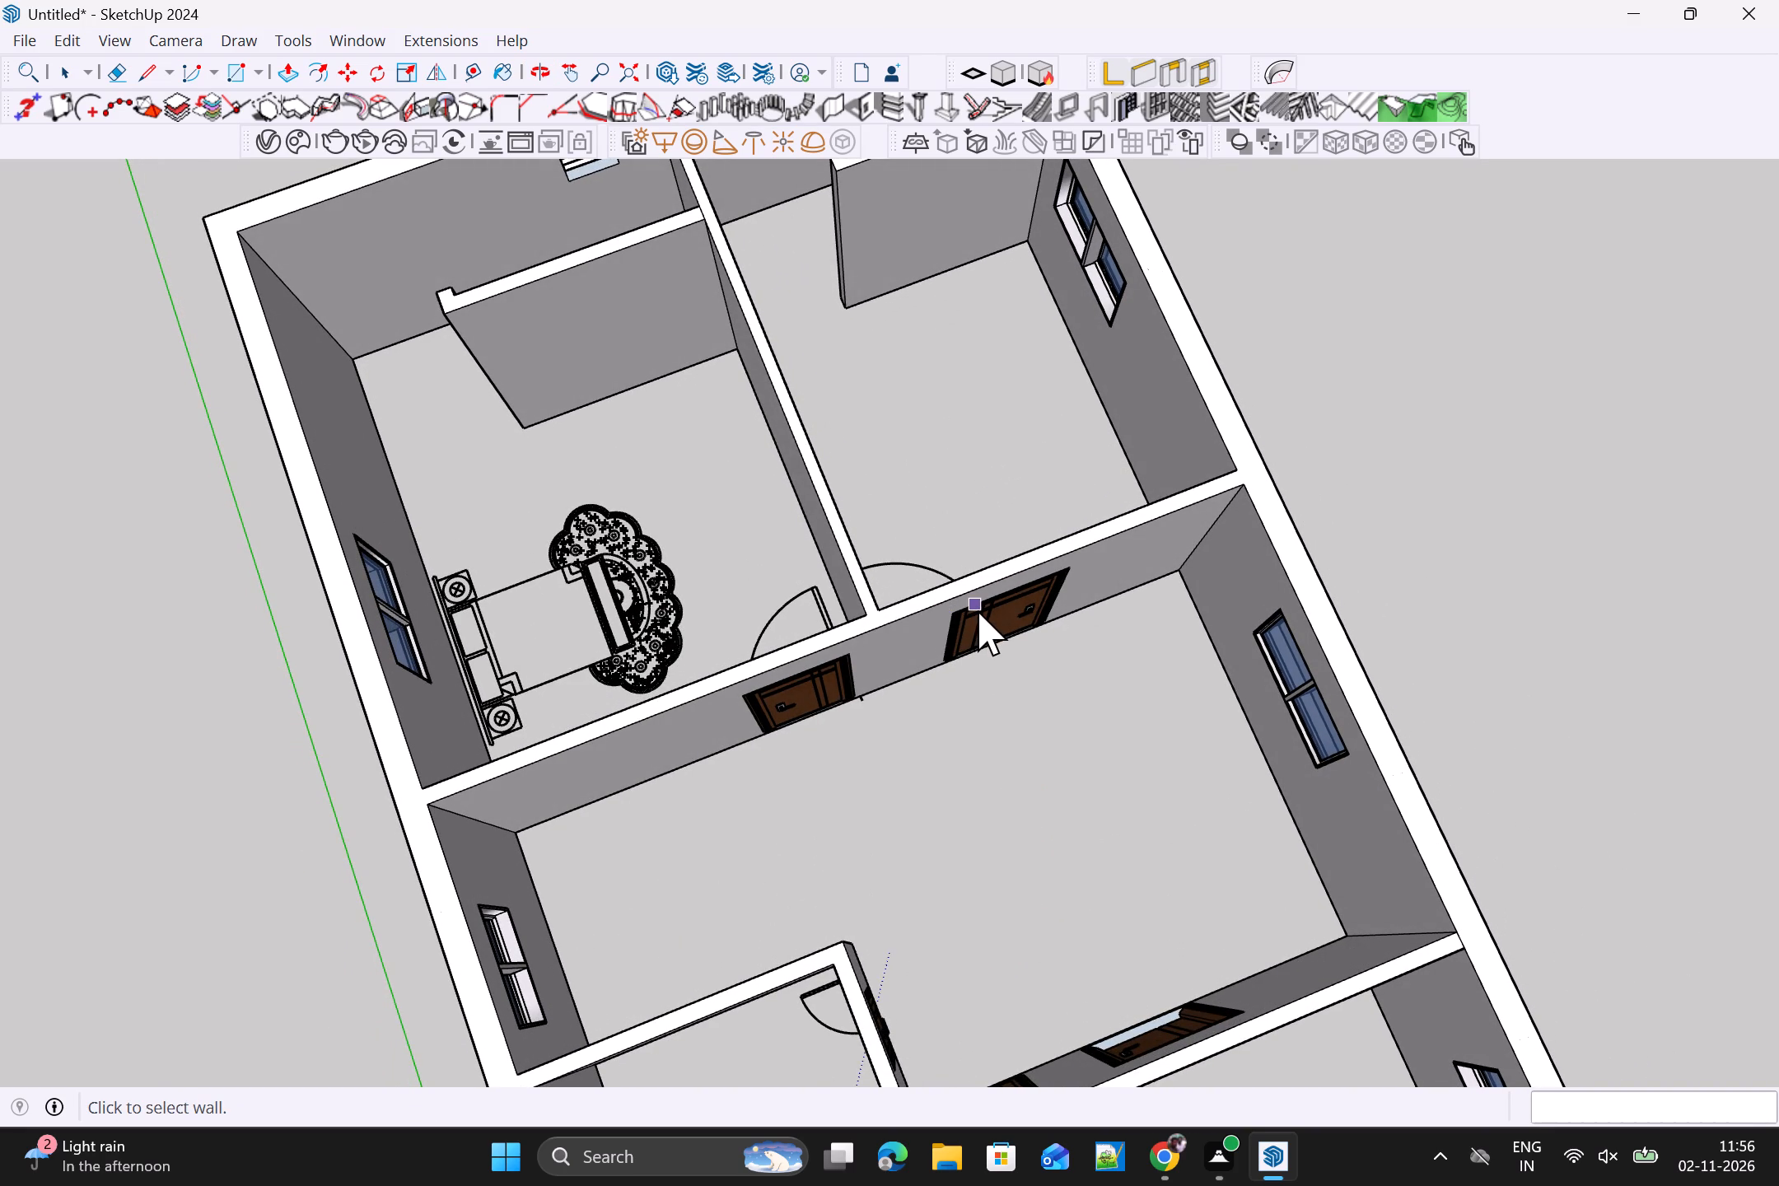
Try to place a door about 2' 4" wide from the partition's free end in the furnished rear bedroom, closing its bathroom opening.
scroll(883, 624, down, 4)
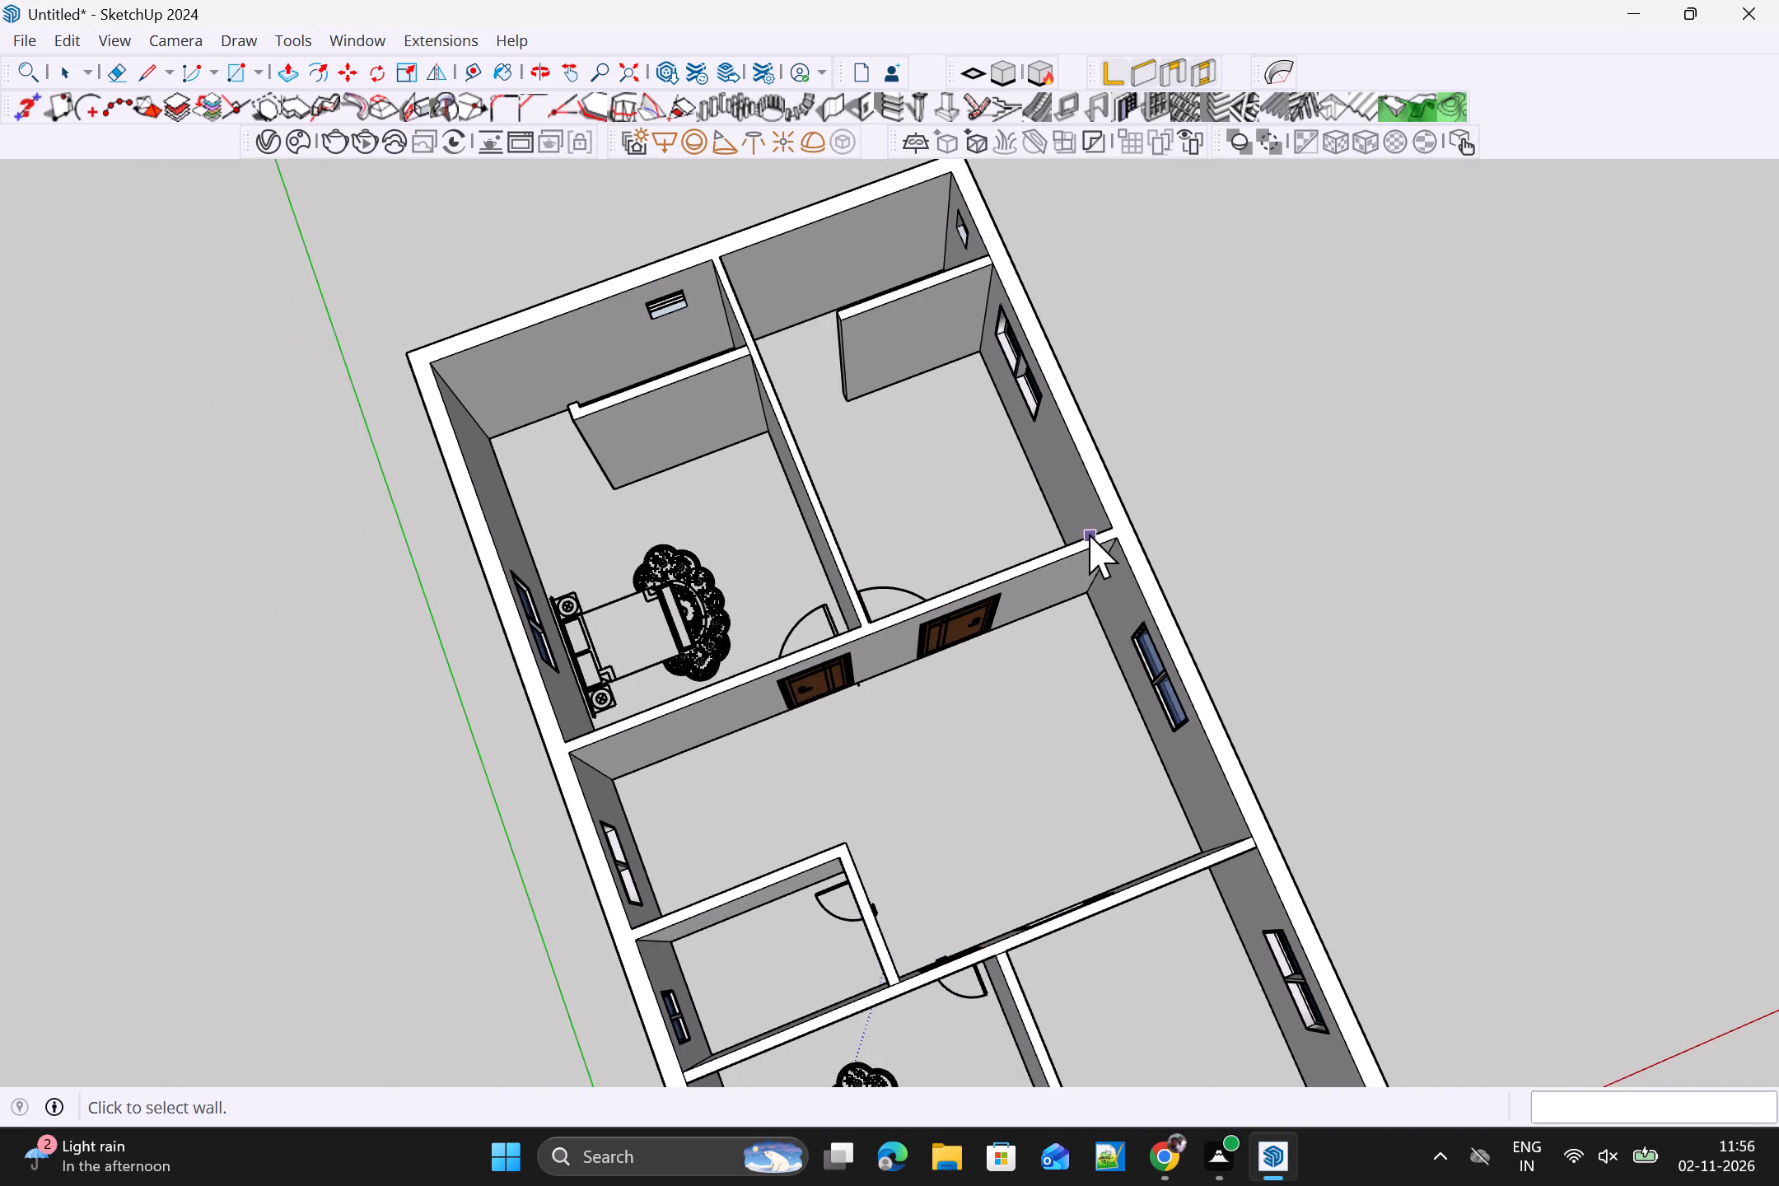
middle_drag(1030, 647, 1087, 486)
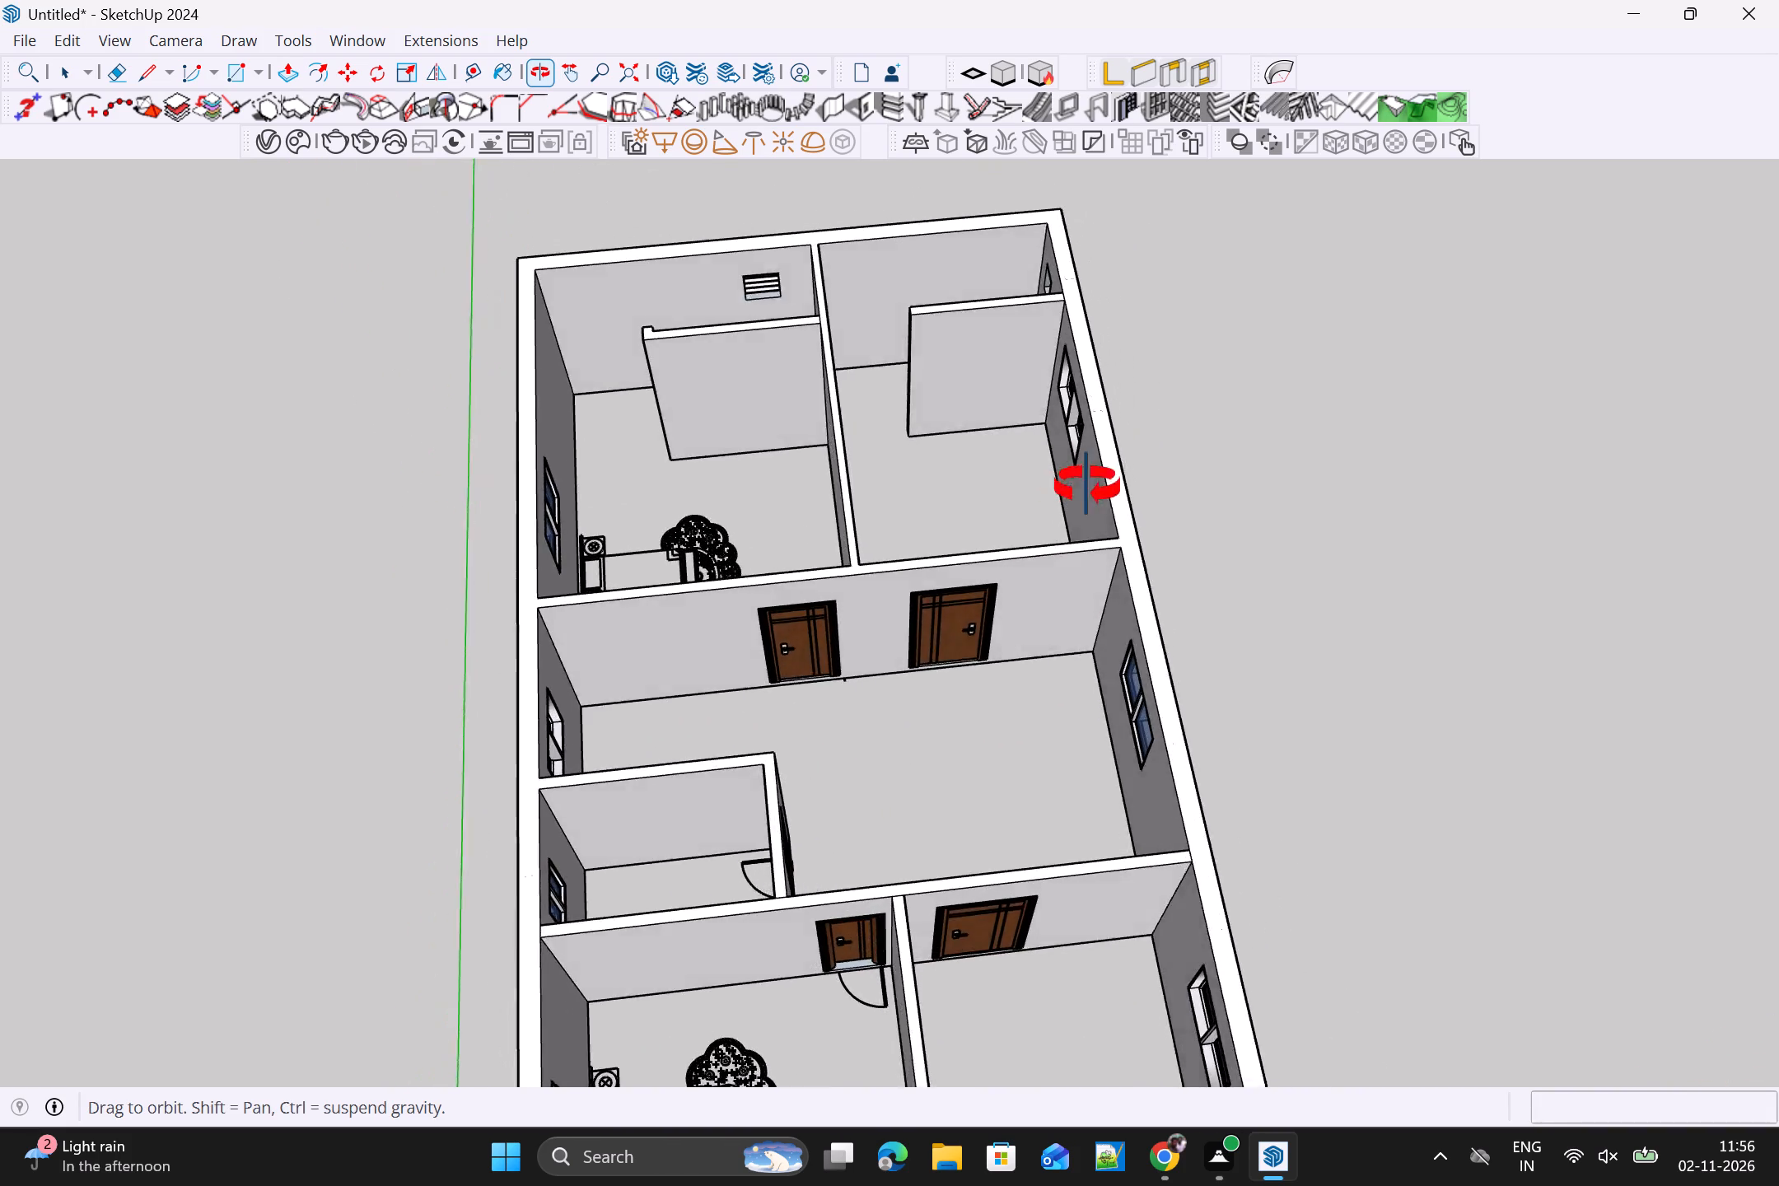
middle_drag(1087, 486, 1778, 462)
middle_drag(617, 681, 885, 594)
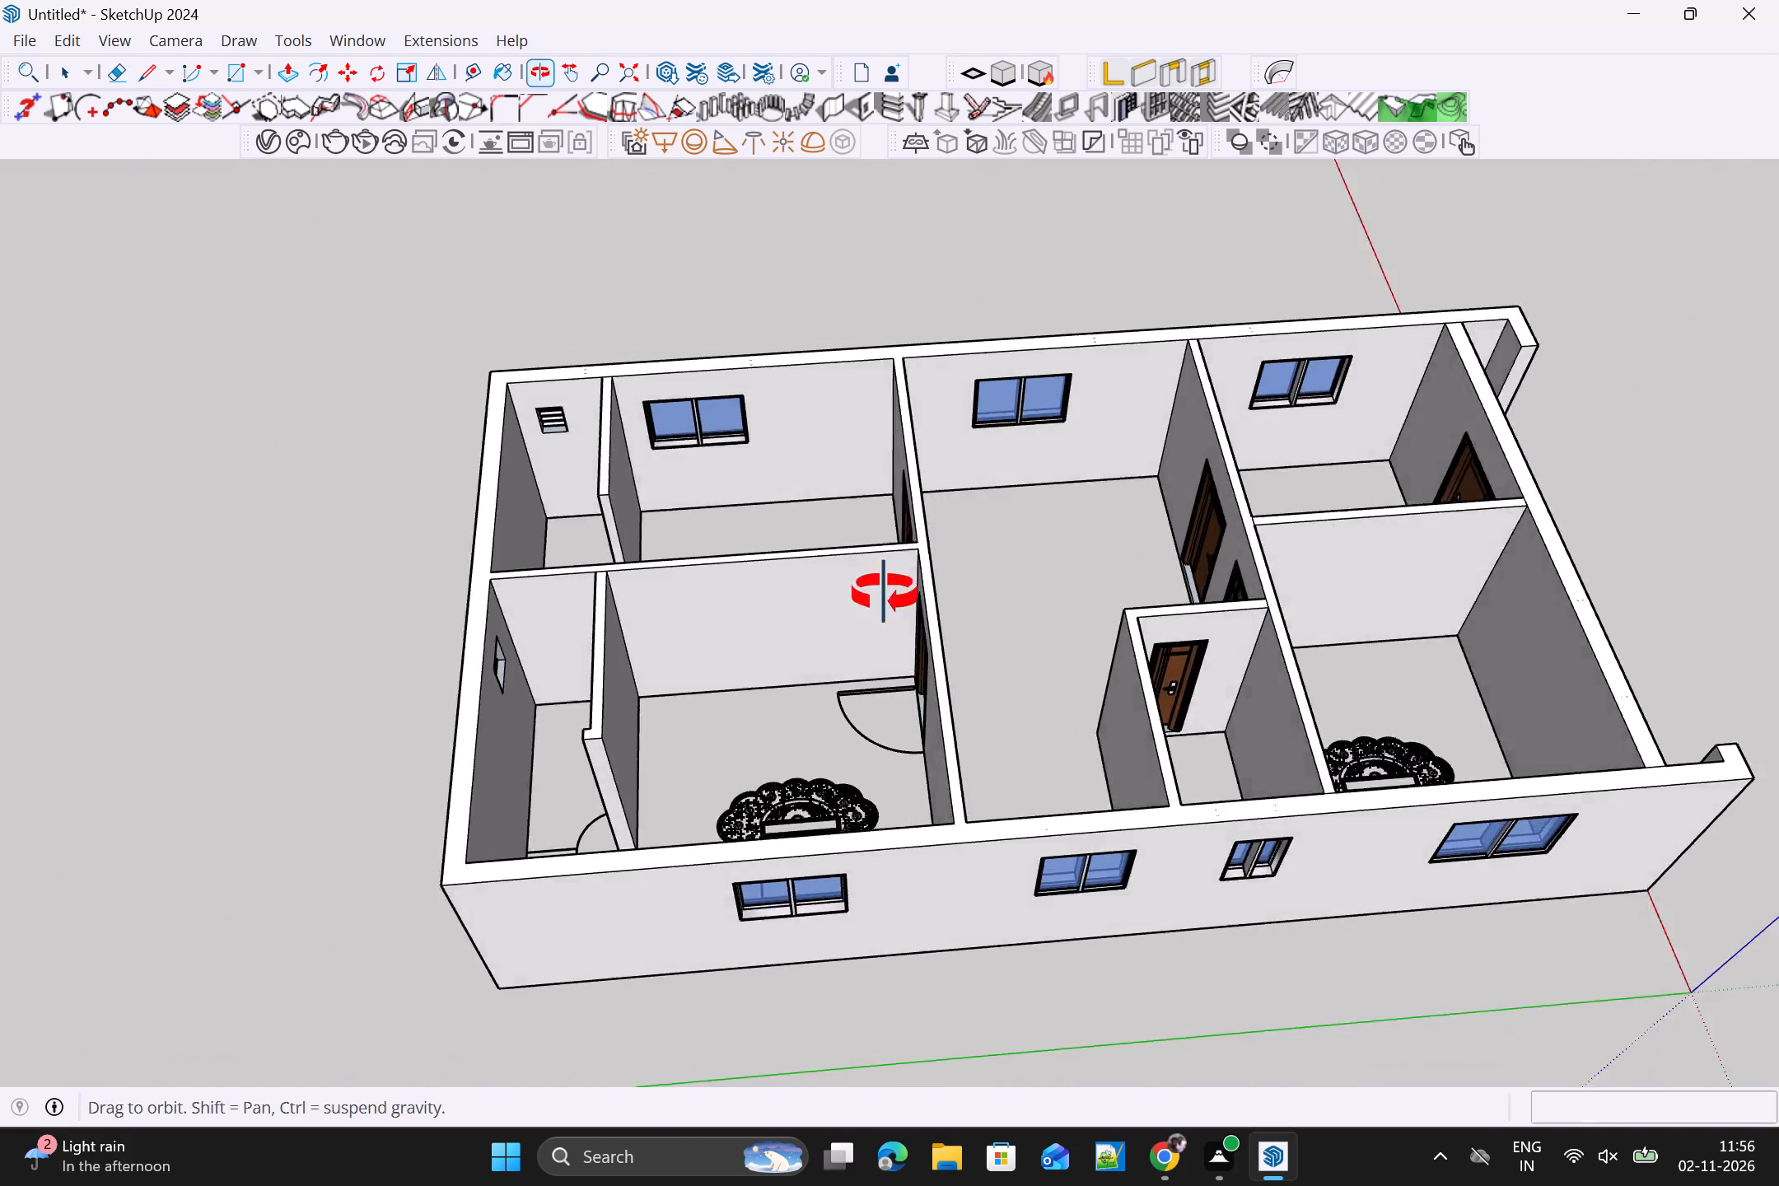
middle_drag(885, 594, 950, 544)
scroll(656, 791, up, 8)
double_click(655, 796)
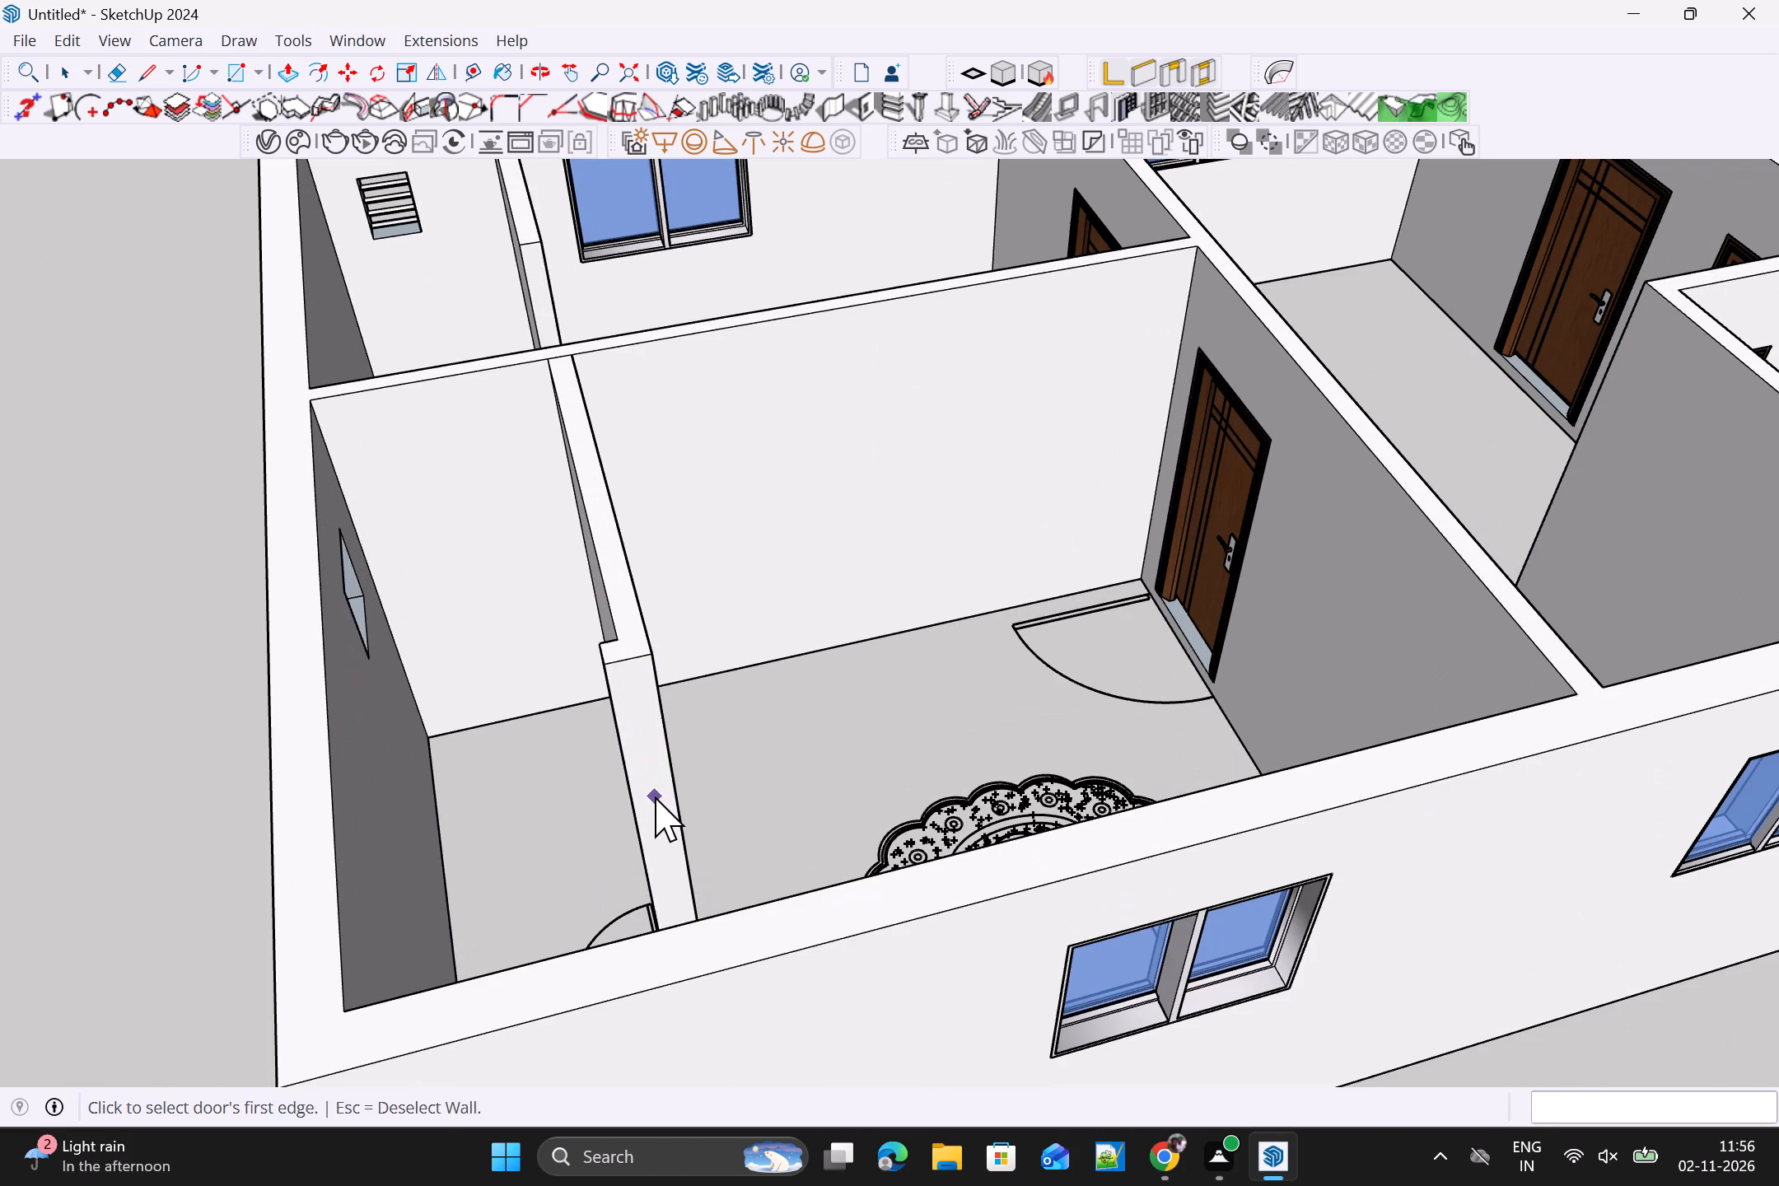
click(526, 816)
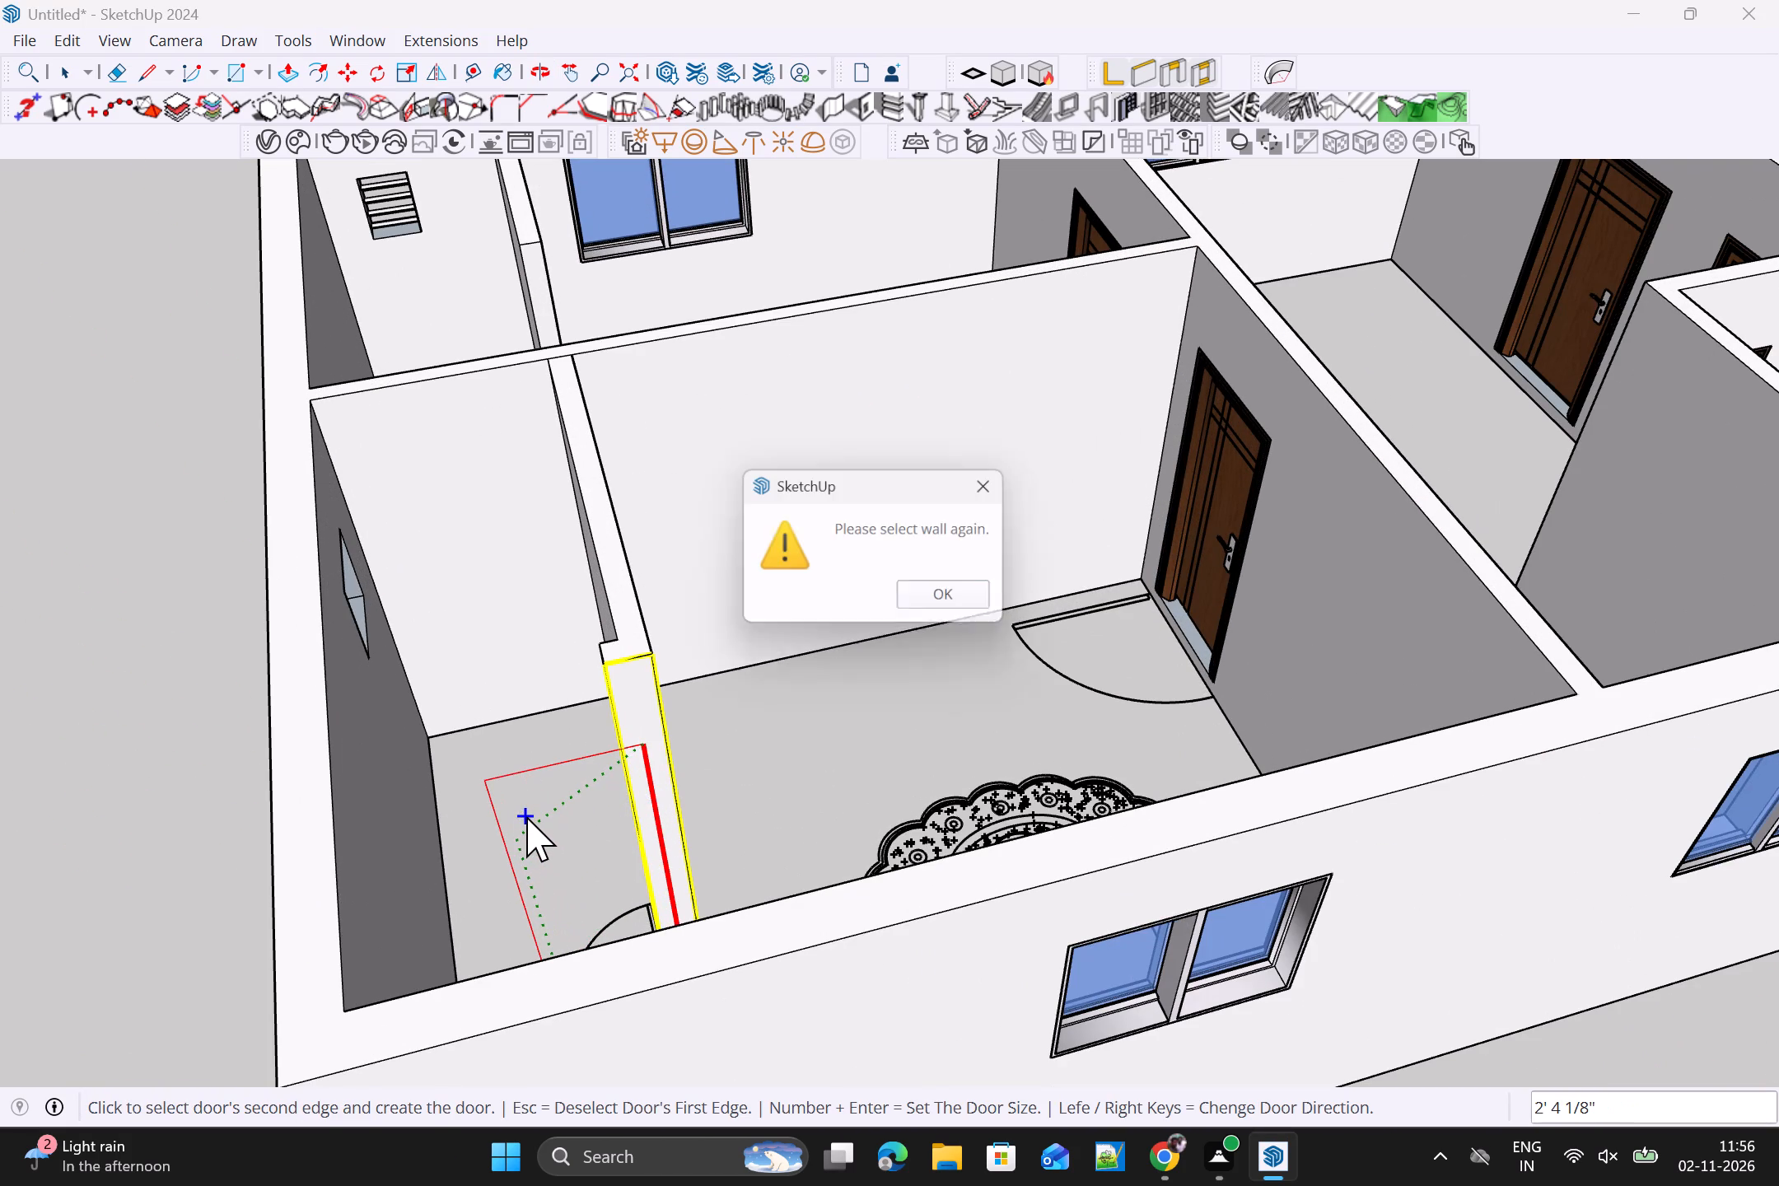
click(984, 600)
Examine the doors, windows and partitions in every room, from the rear bedrooms to the front entrance wall.
scroll(973, 645, down, 2)
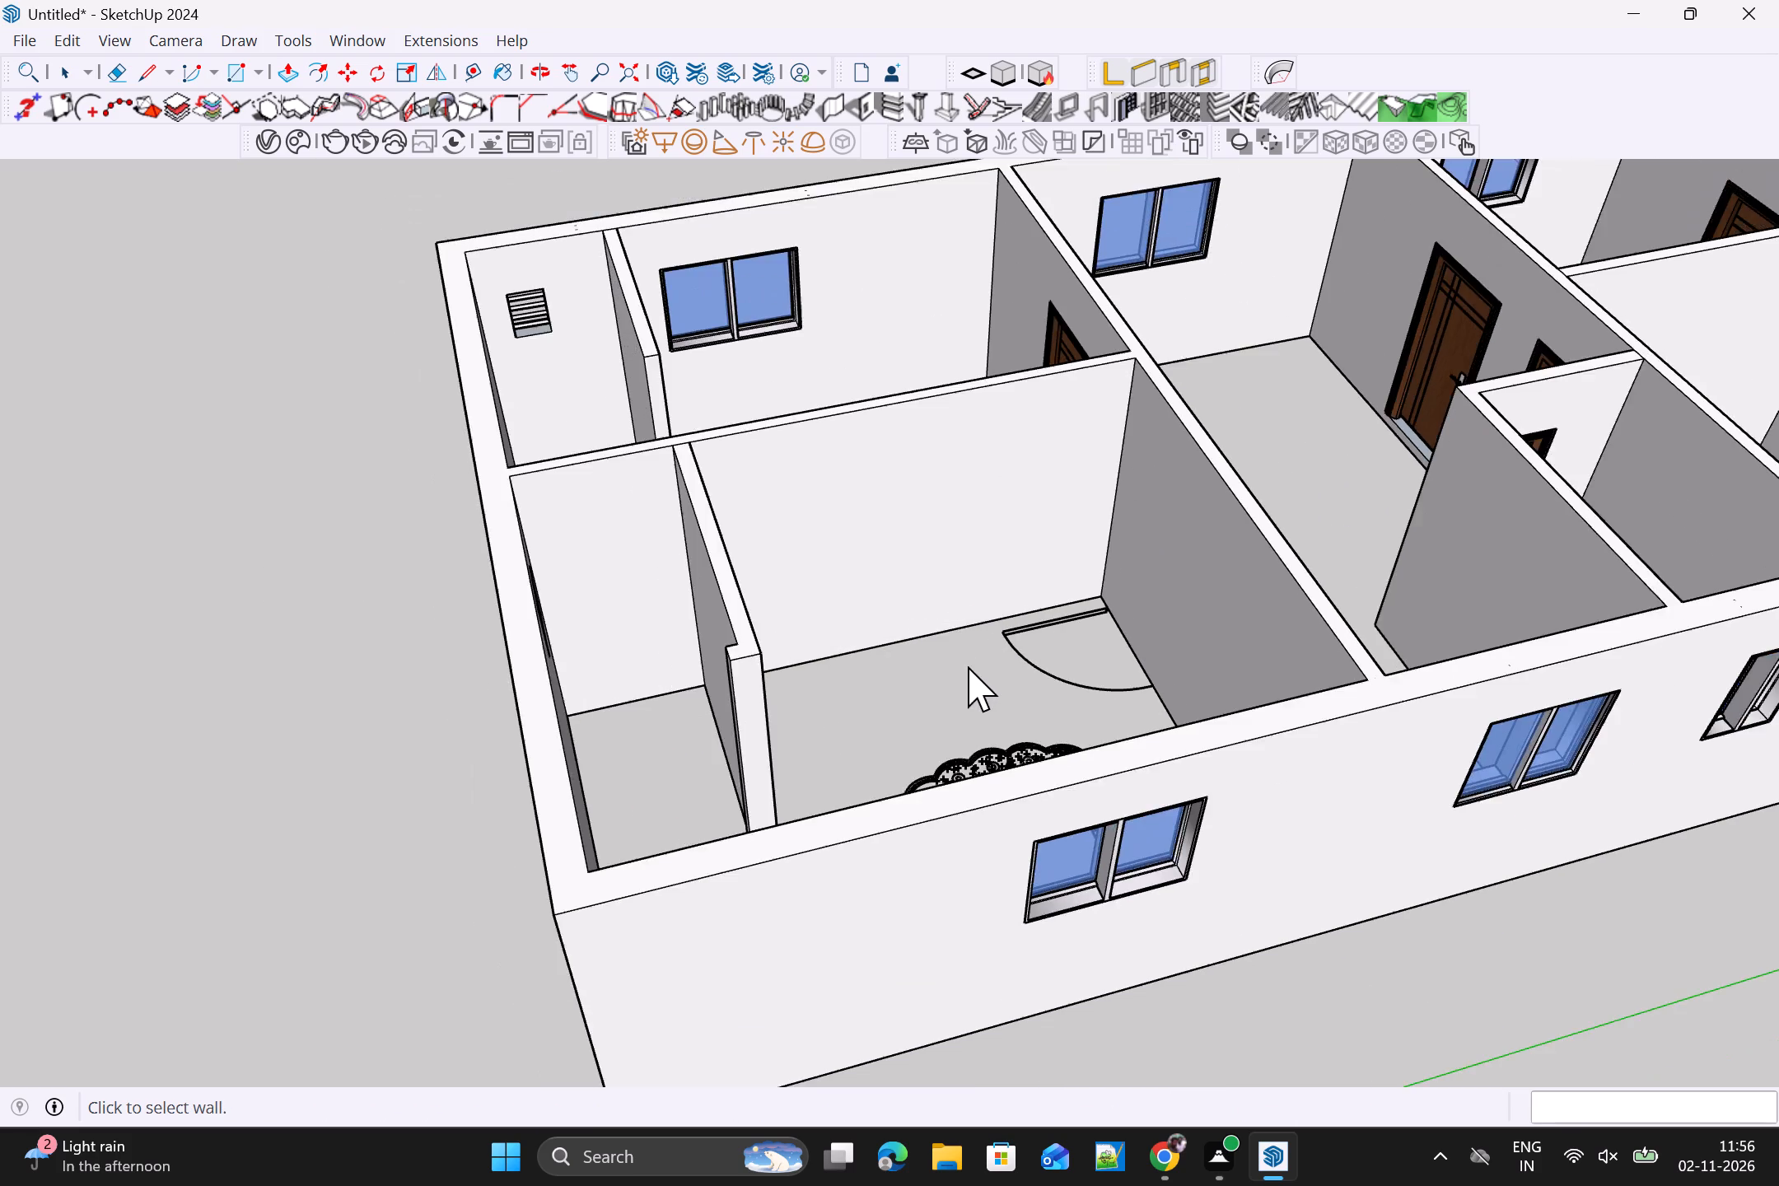
scroll(968, 666, down, 4)
middle_drag(949, 698, 779, 948)
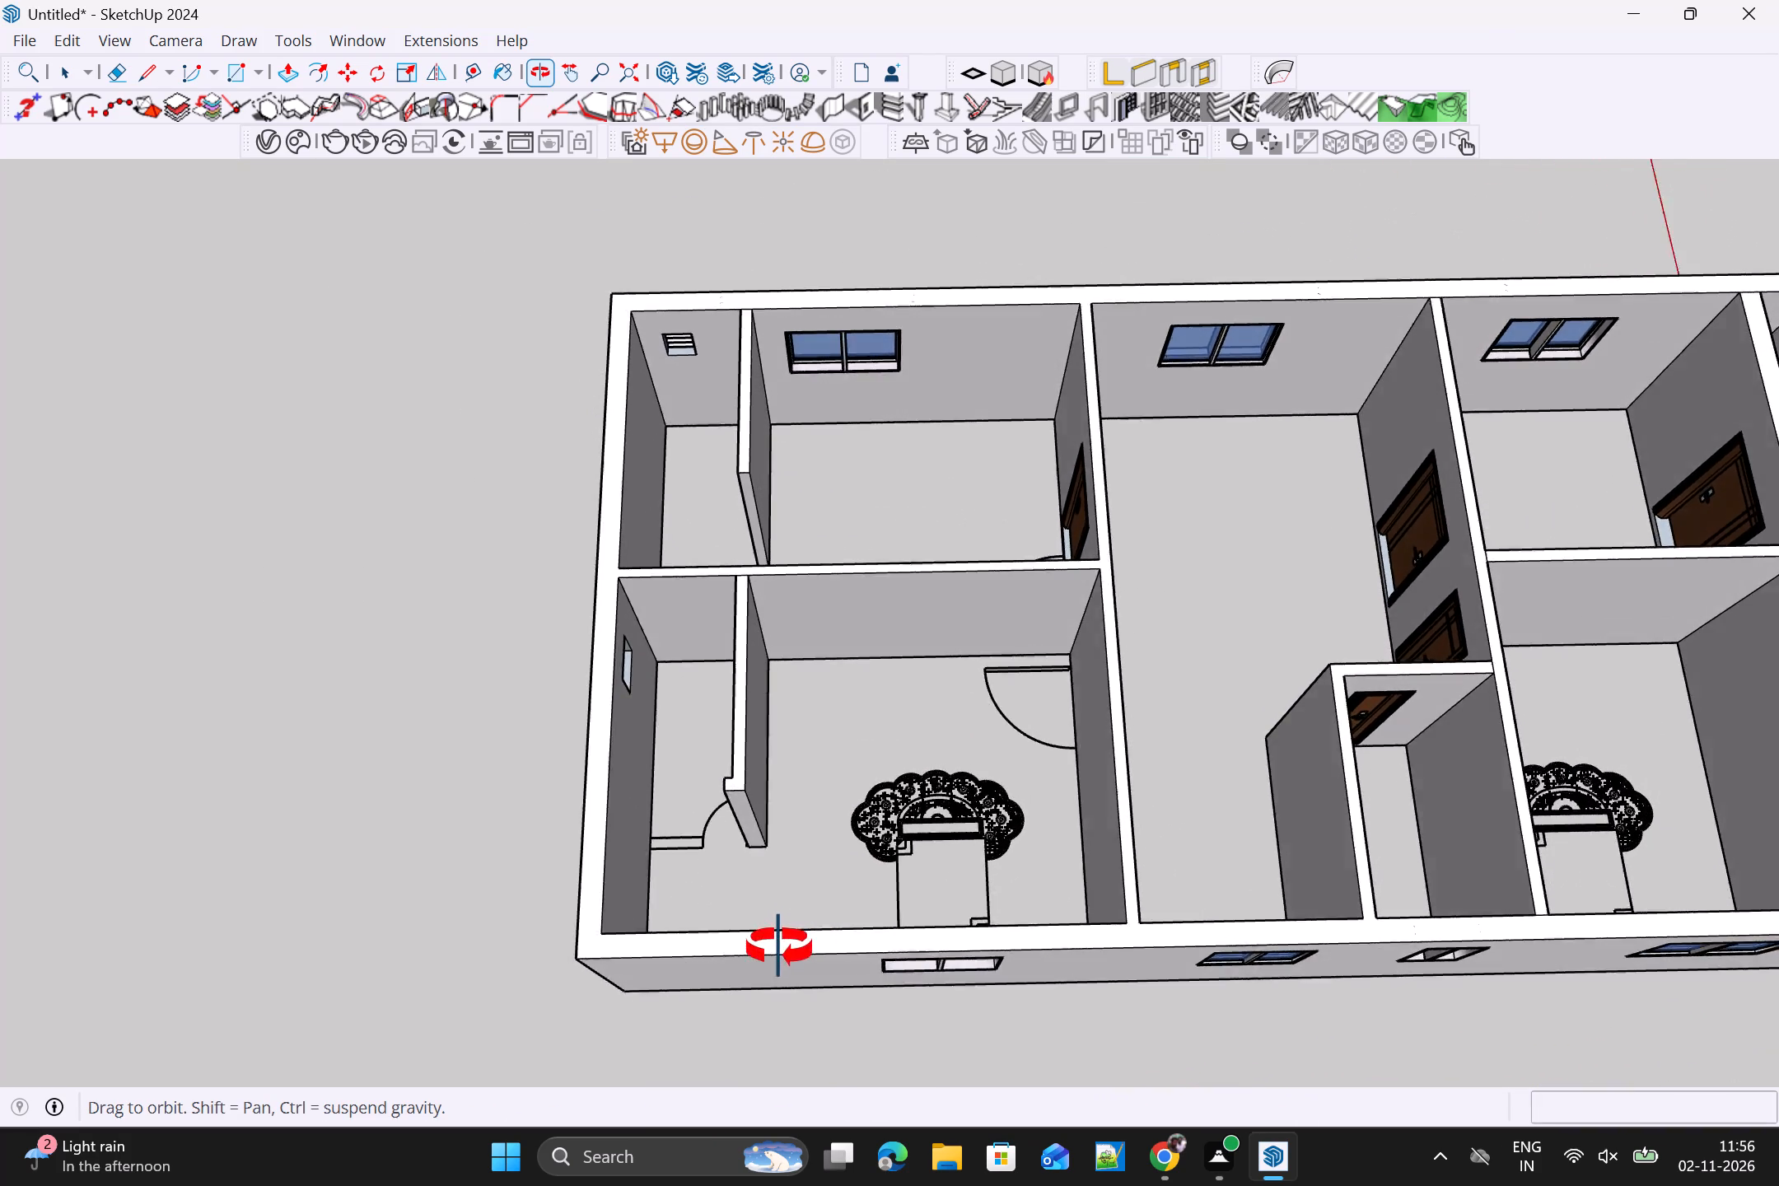
middle_drag(779, 948, 303, 772)
scroll(763, 947, up, 1)
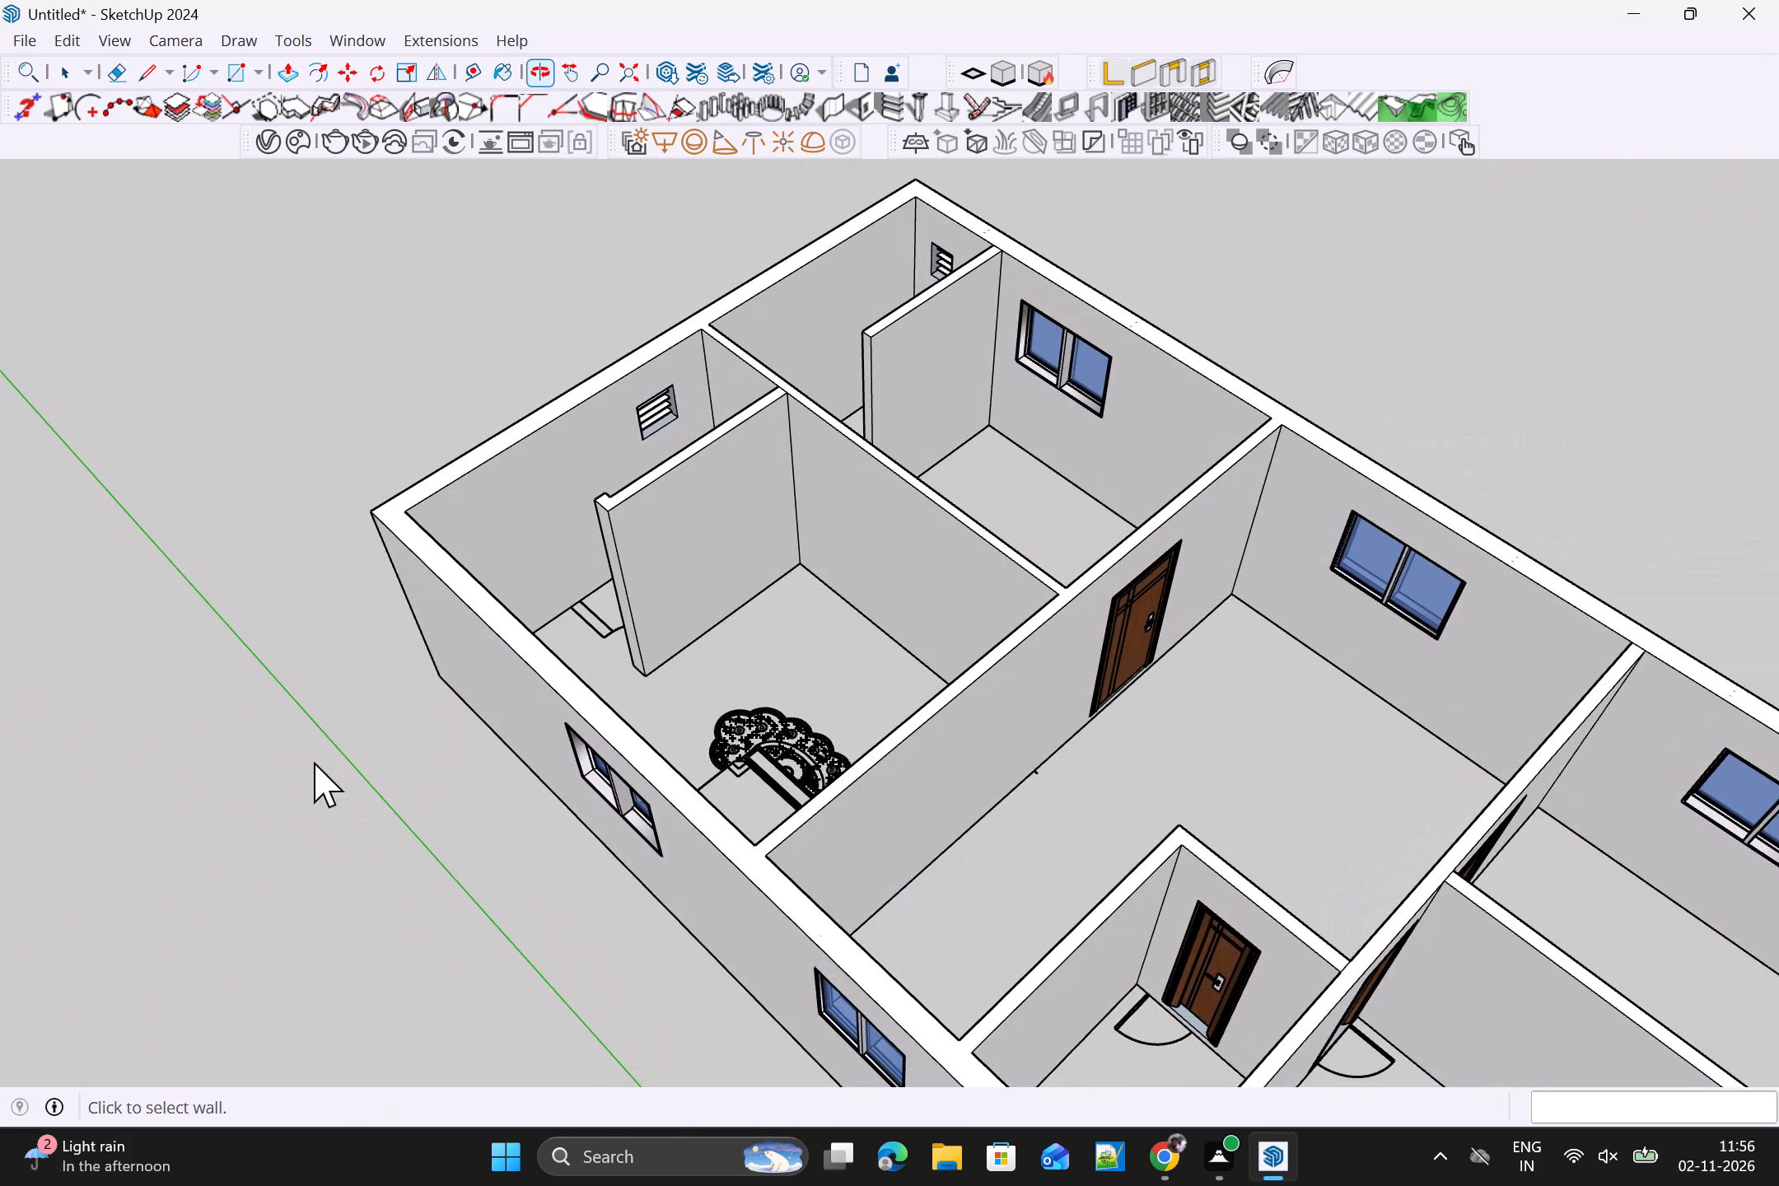
scroll(865, 717, up, 3)
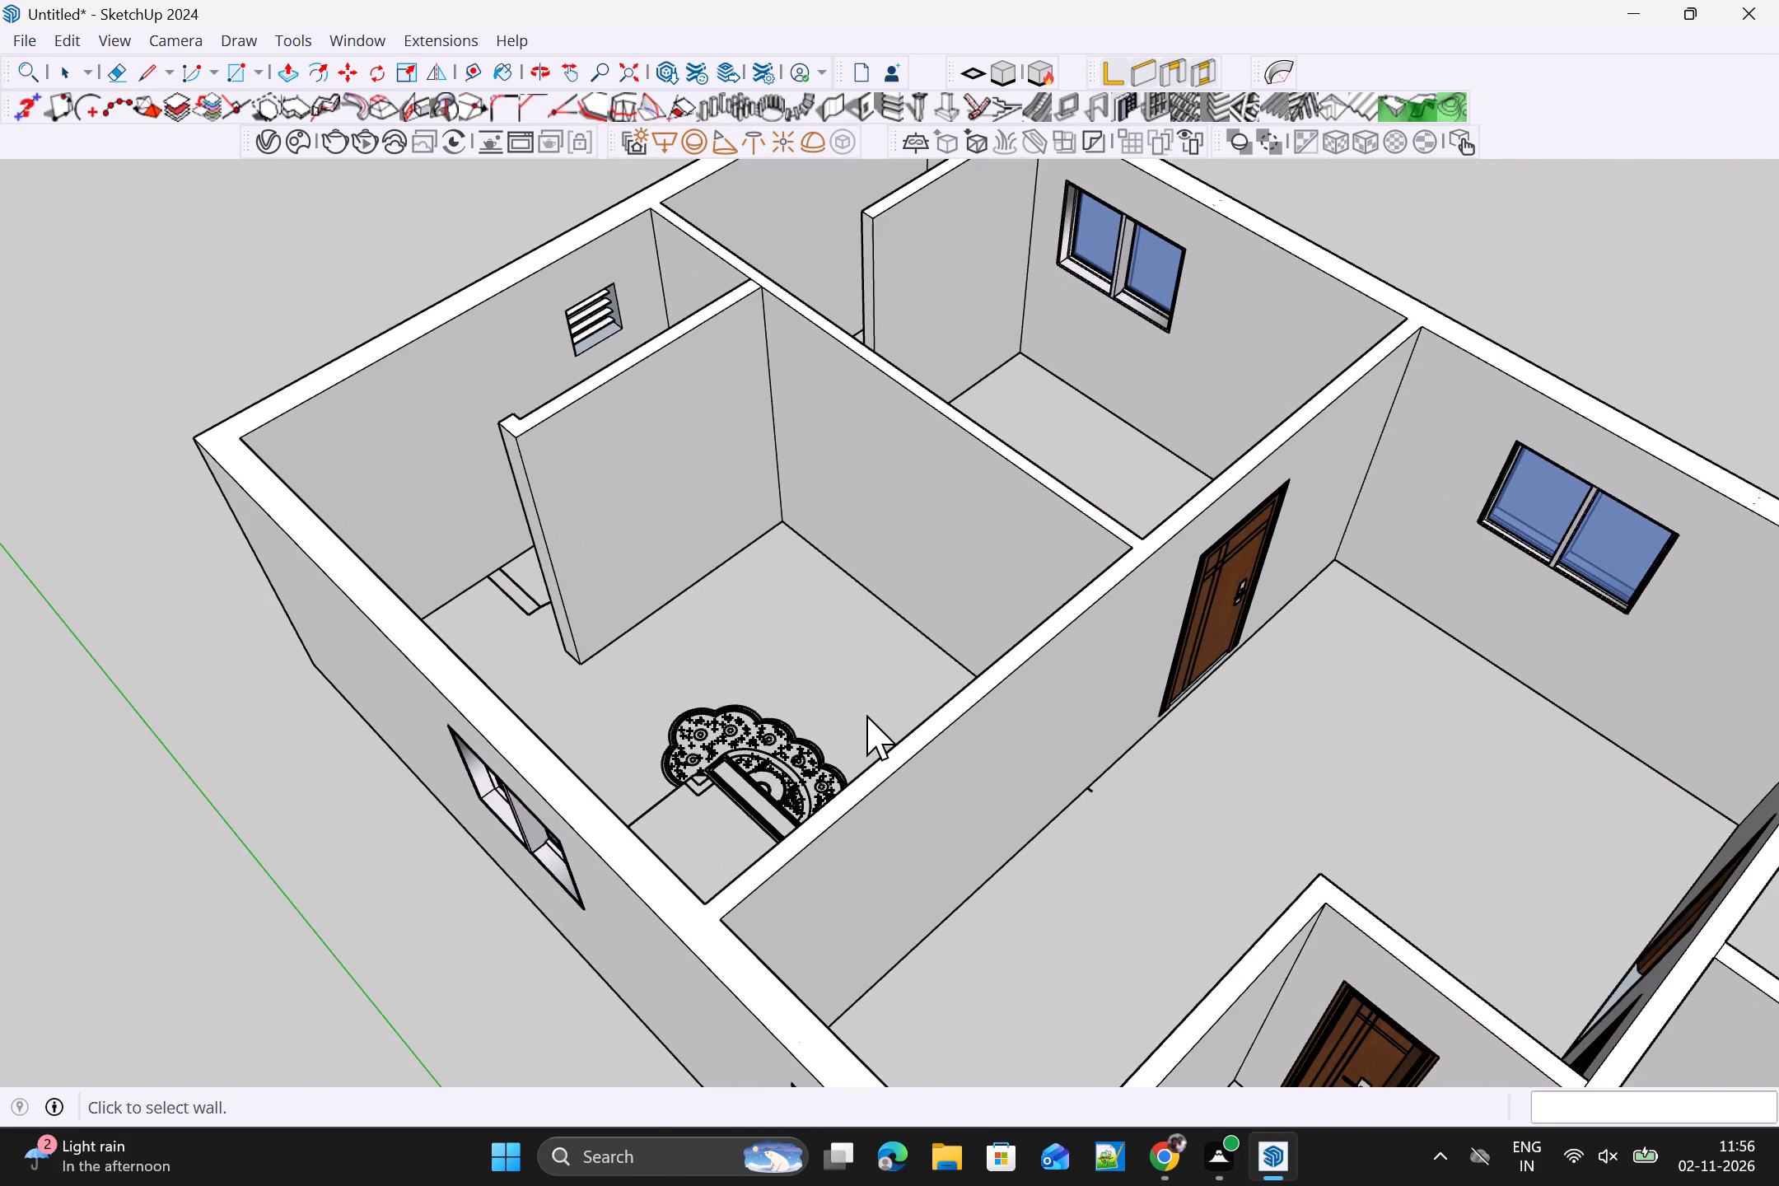
middle_drag(1163, 572, 1298, 783)
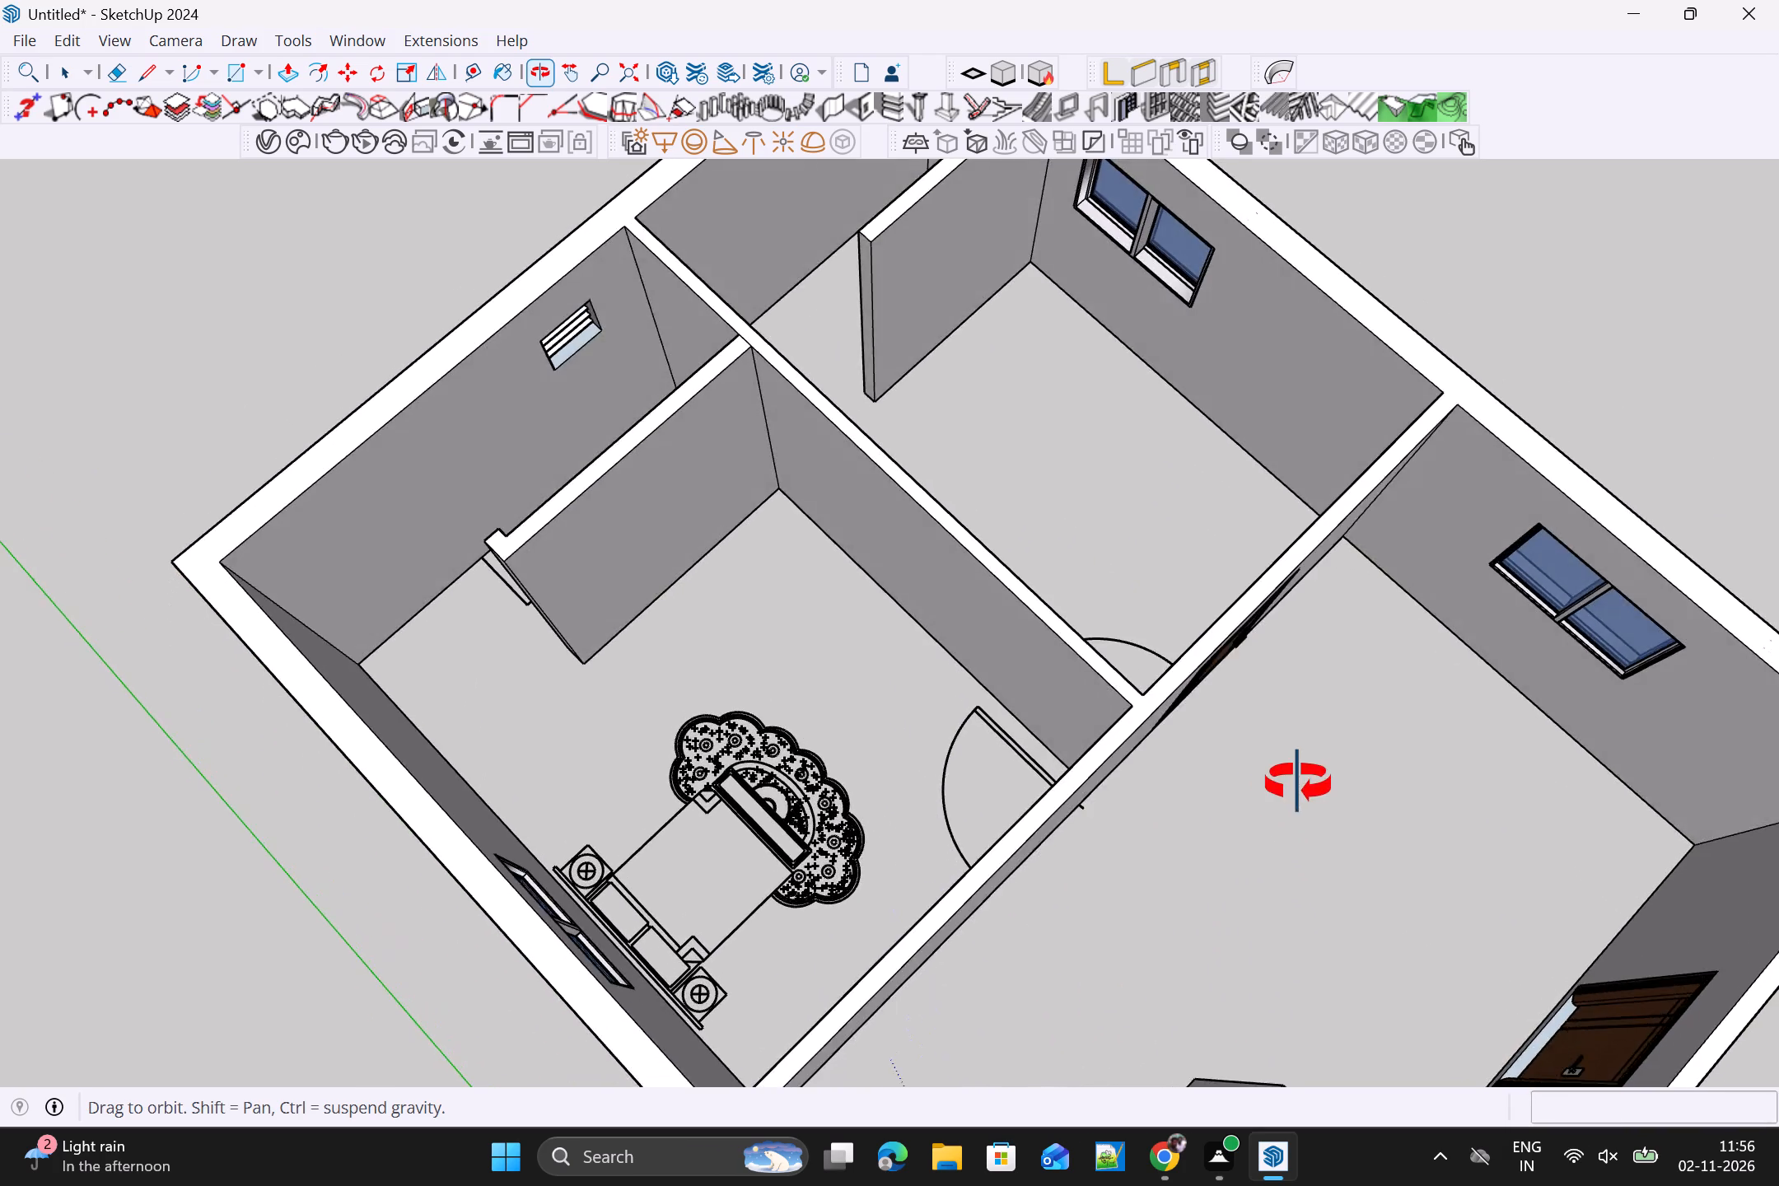
middle_drag(1298, 783, 987, 633)
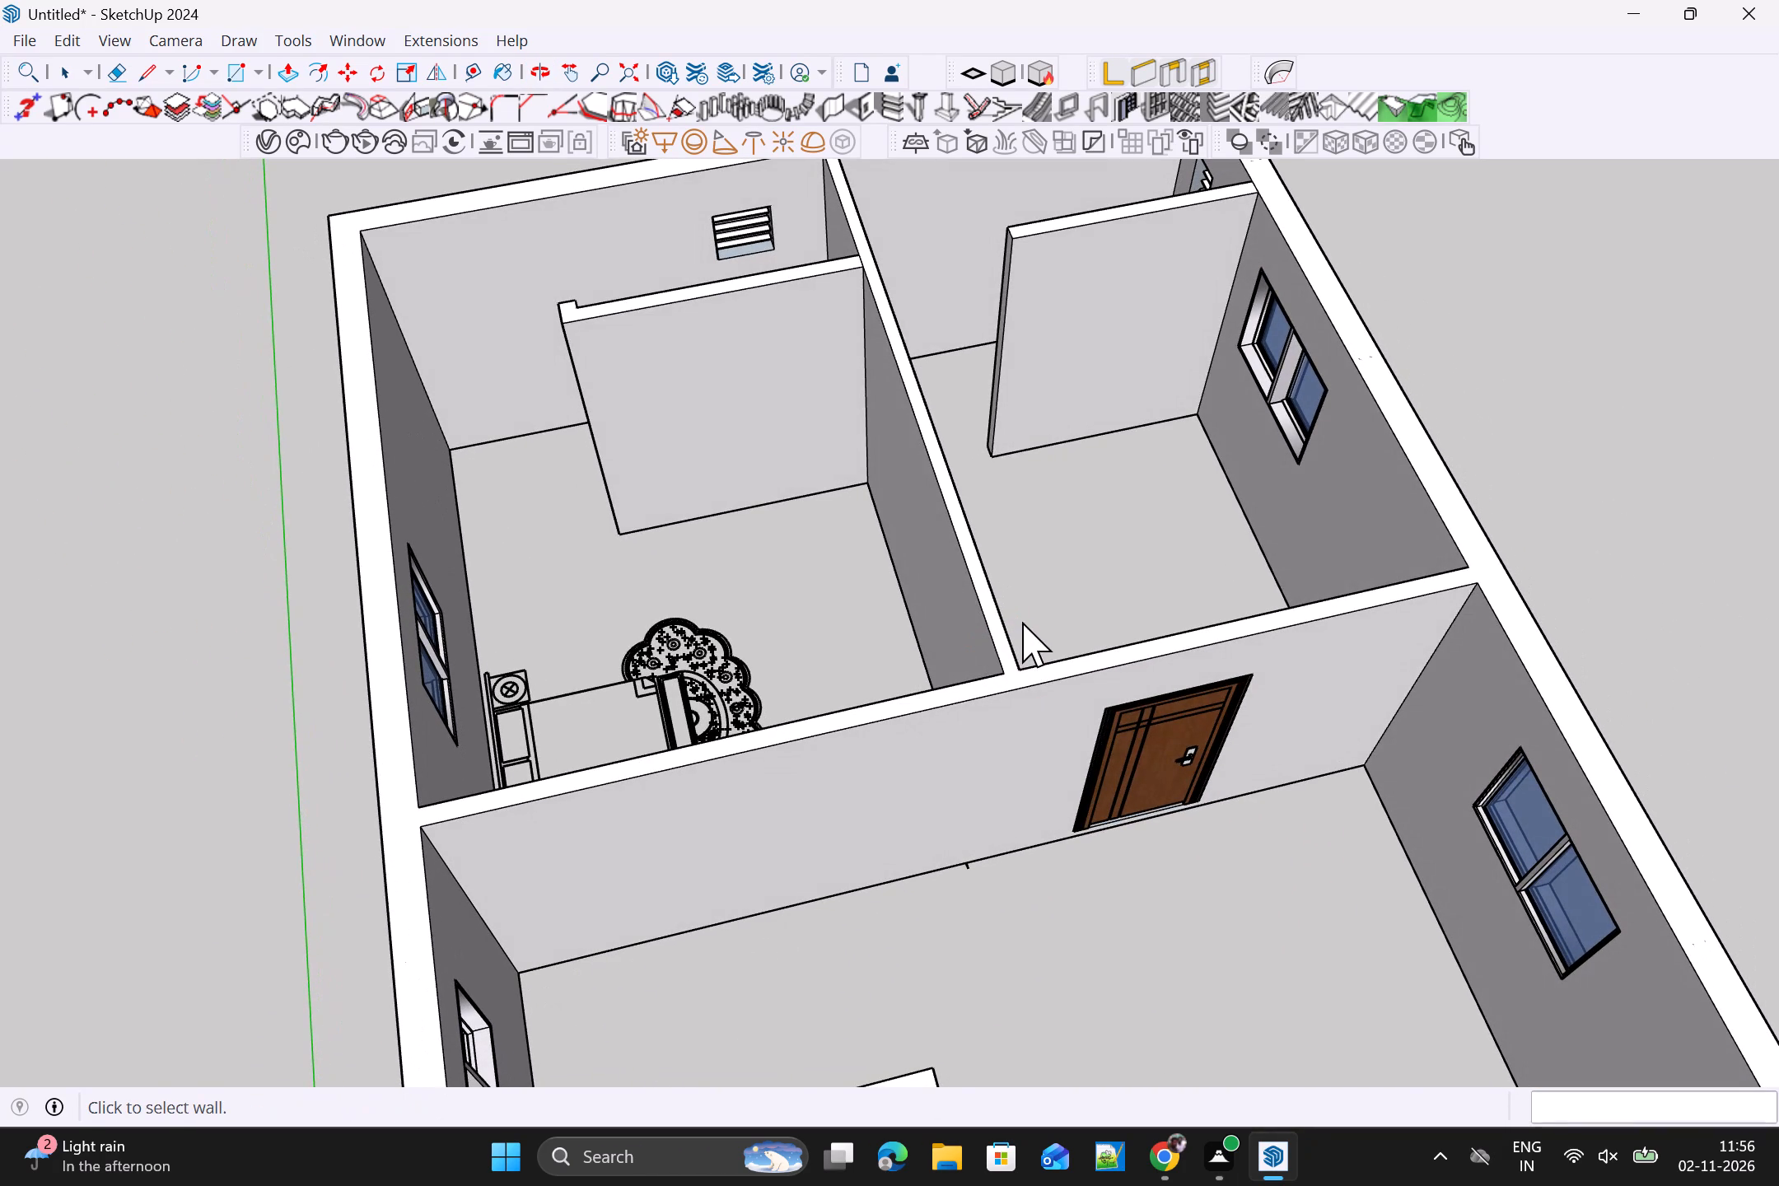
scroll(1031, 634, down, 3)
middle_drag(1051, 673, 987, 467)
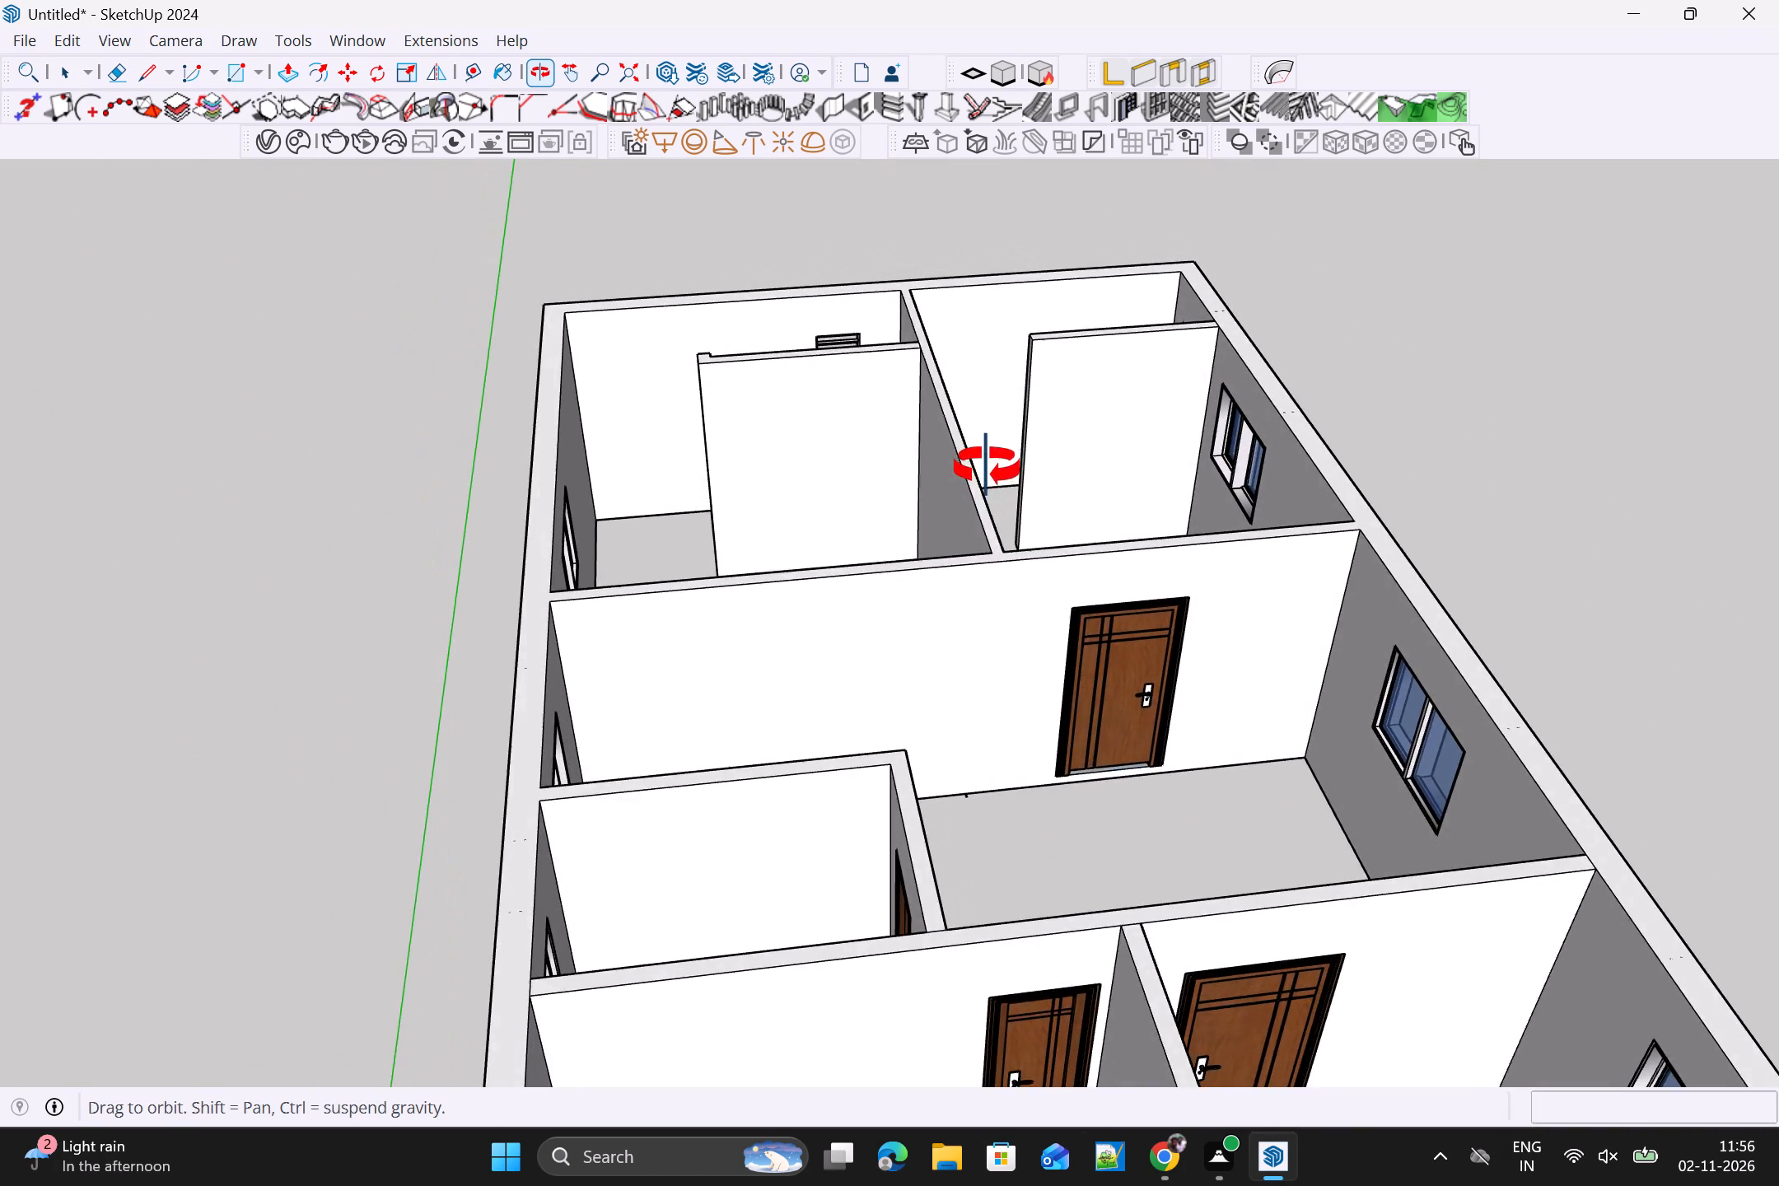
middle_drag(987, 467, 1249, 512)
scroll(1190, 612, down, 4)
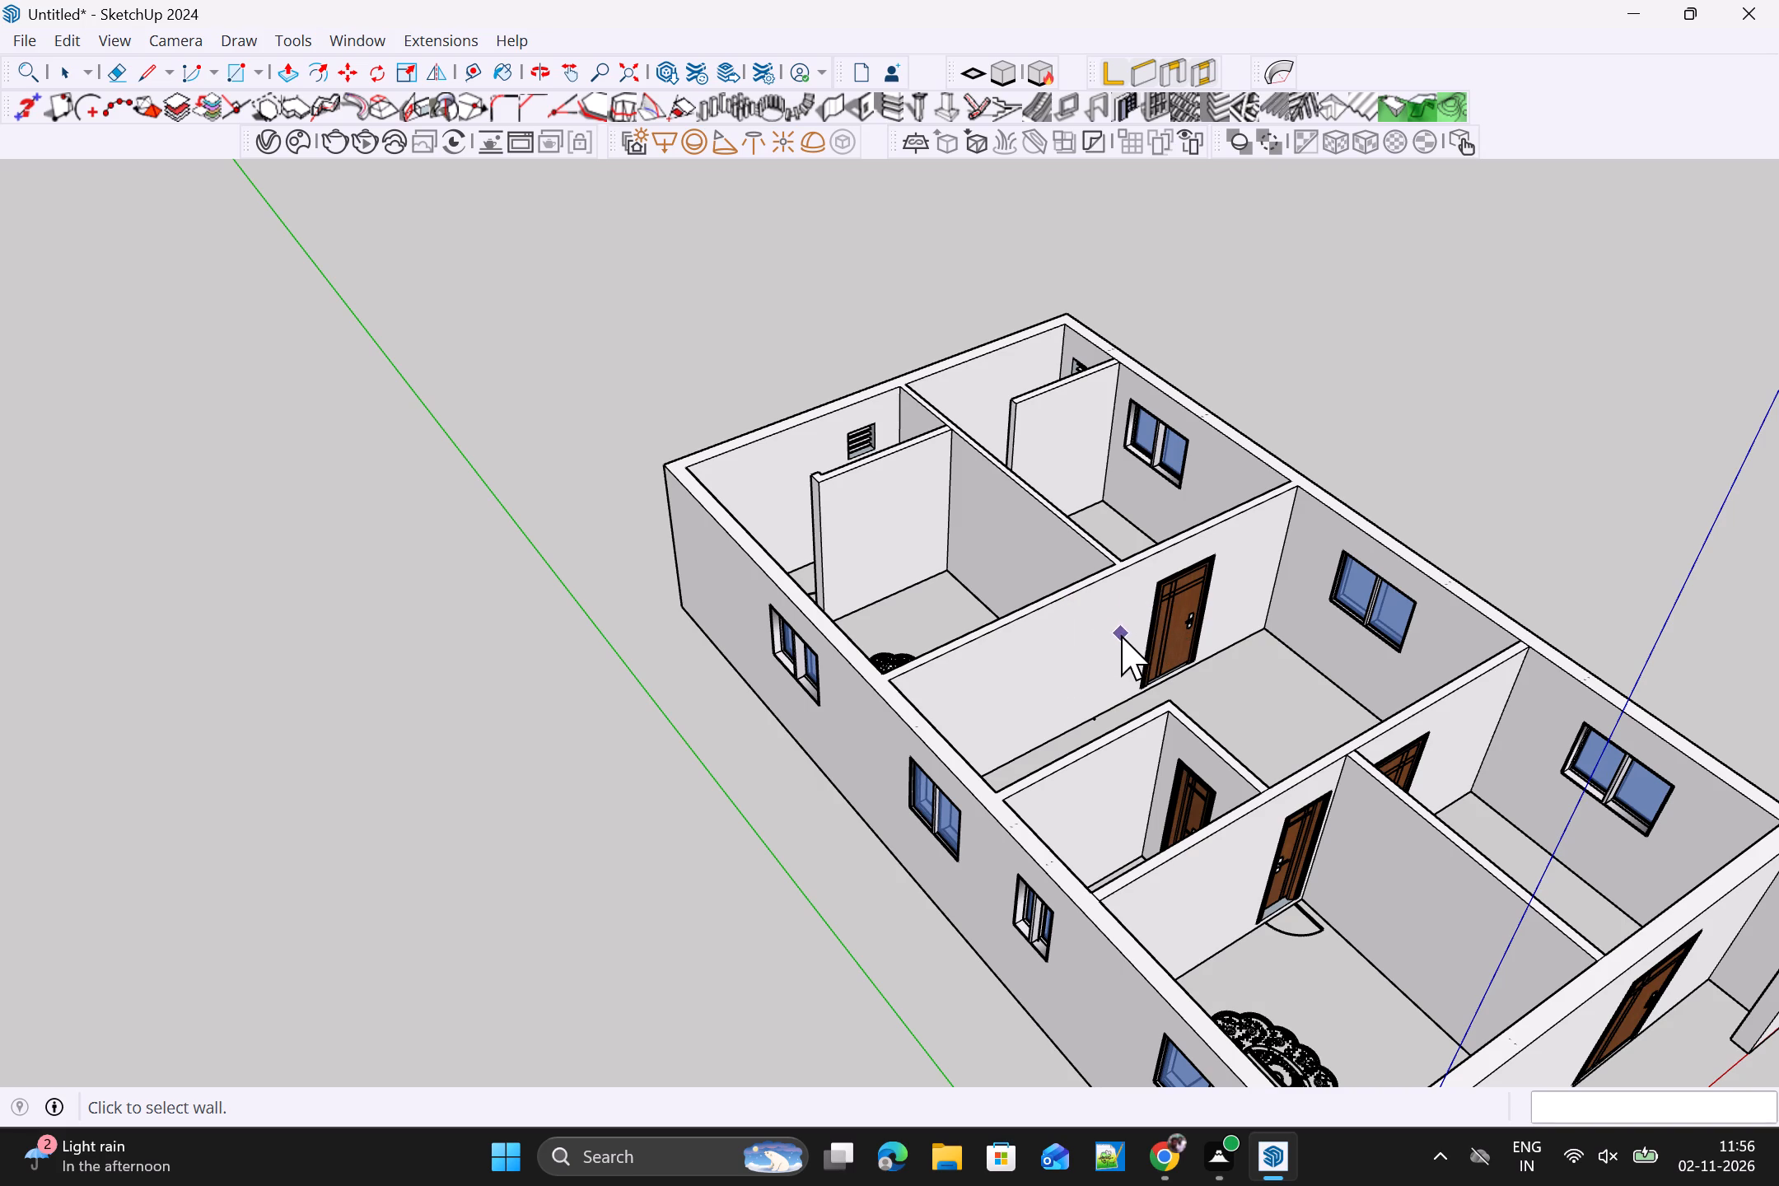
scroll(1128, 622, down, 2)
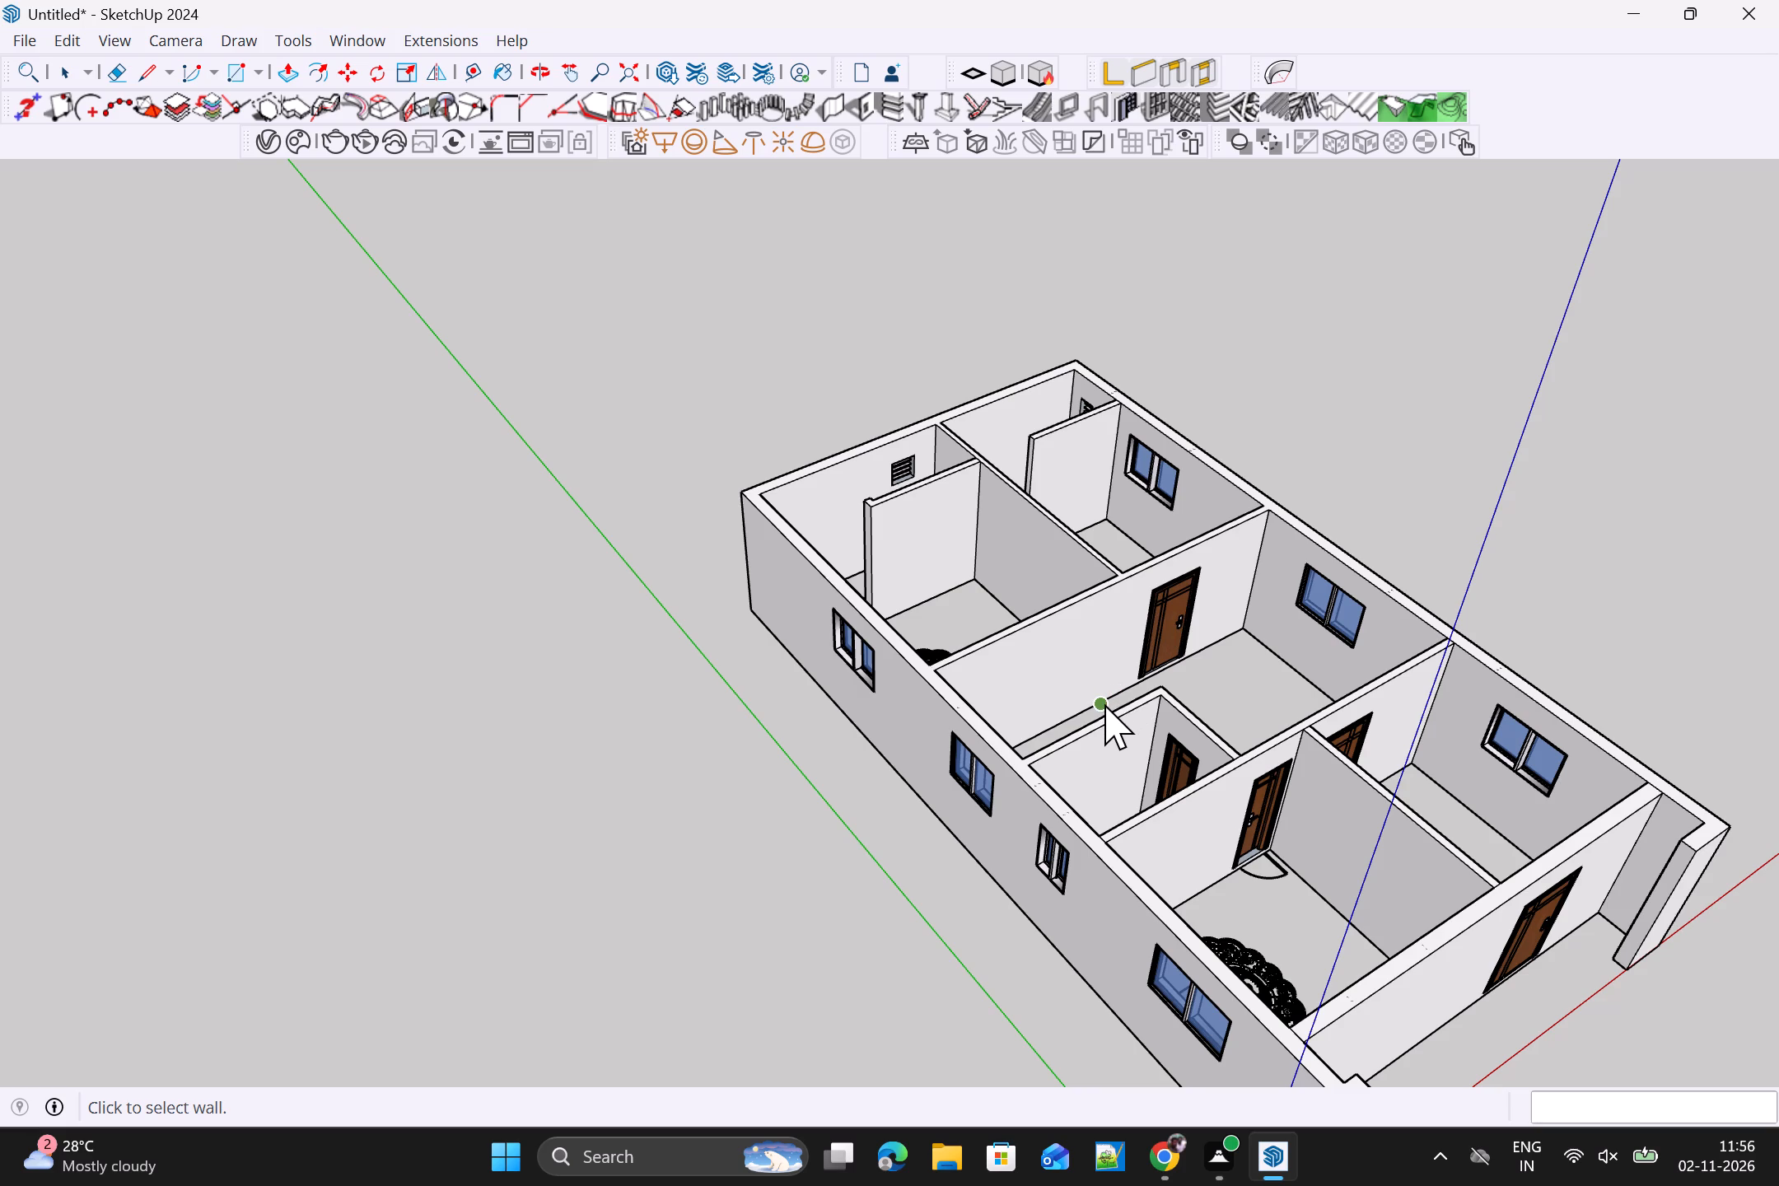
scroll(1099, 715, down, 1)
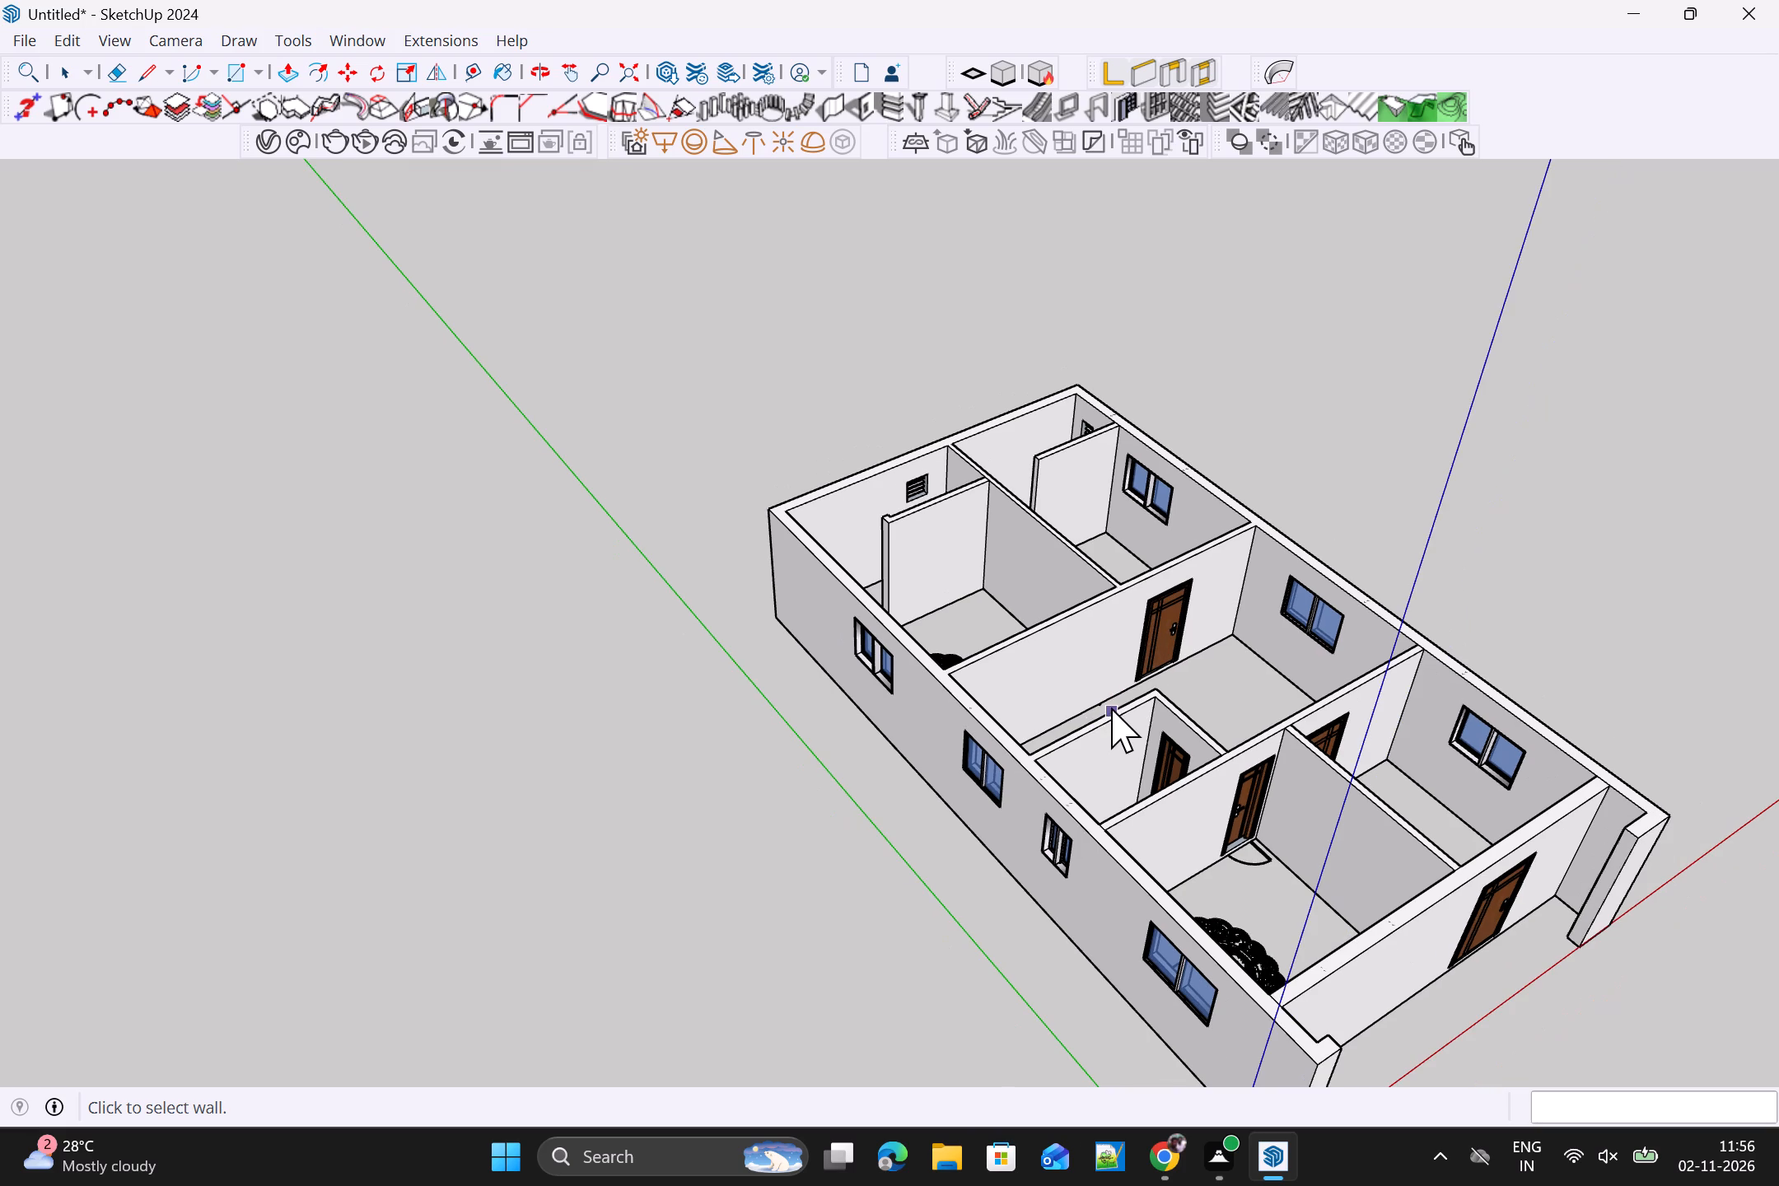
shift+middle_drag(1107, 686, 1008, 542)
scroll(1181, 670, up, 2)
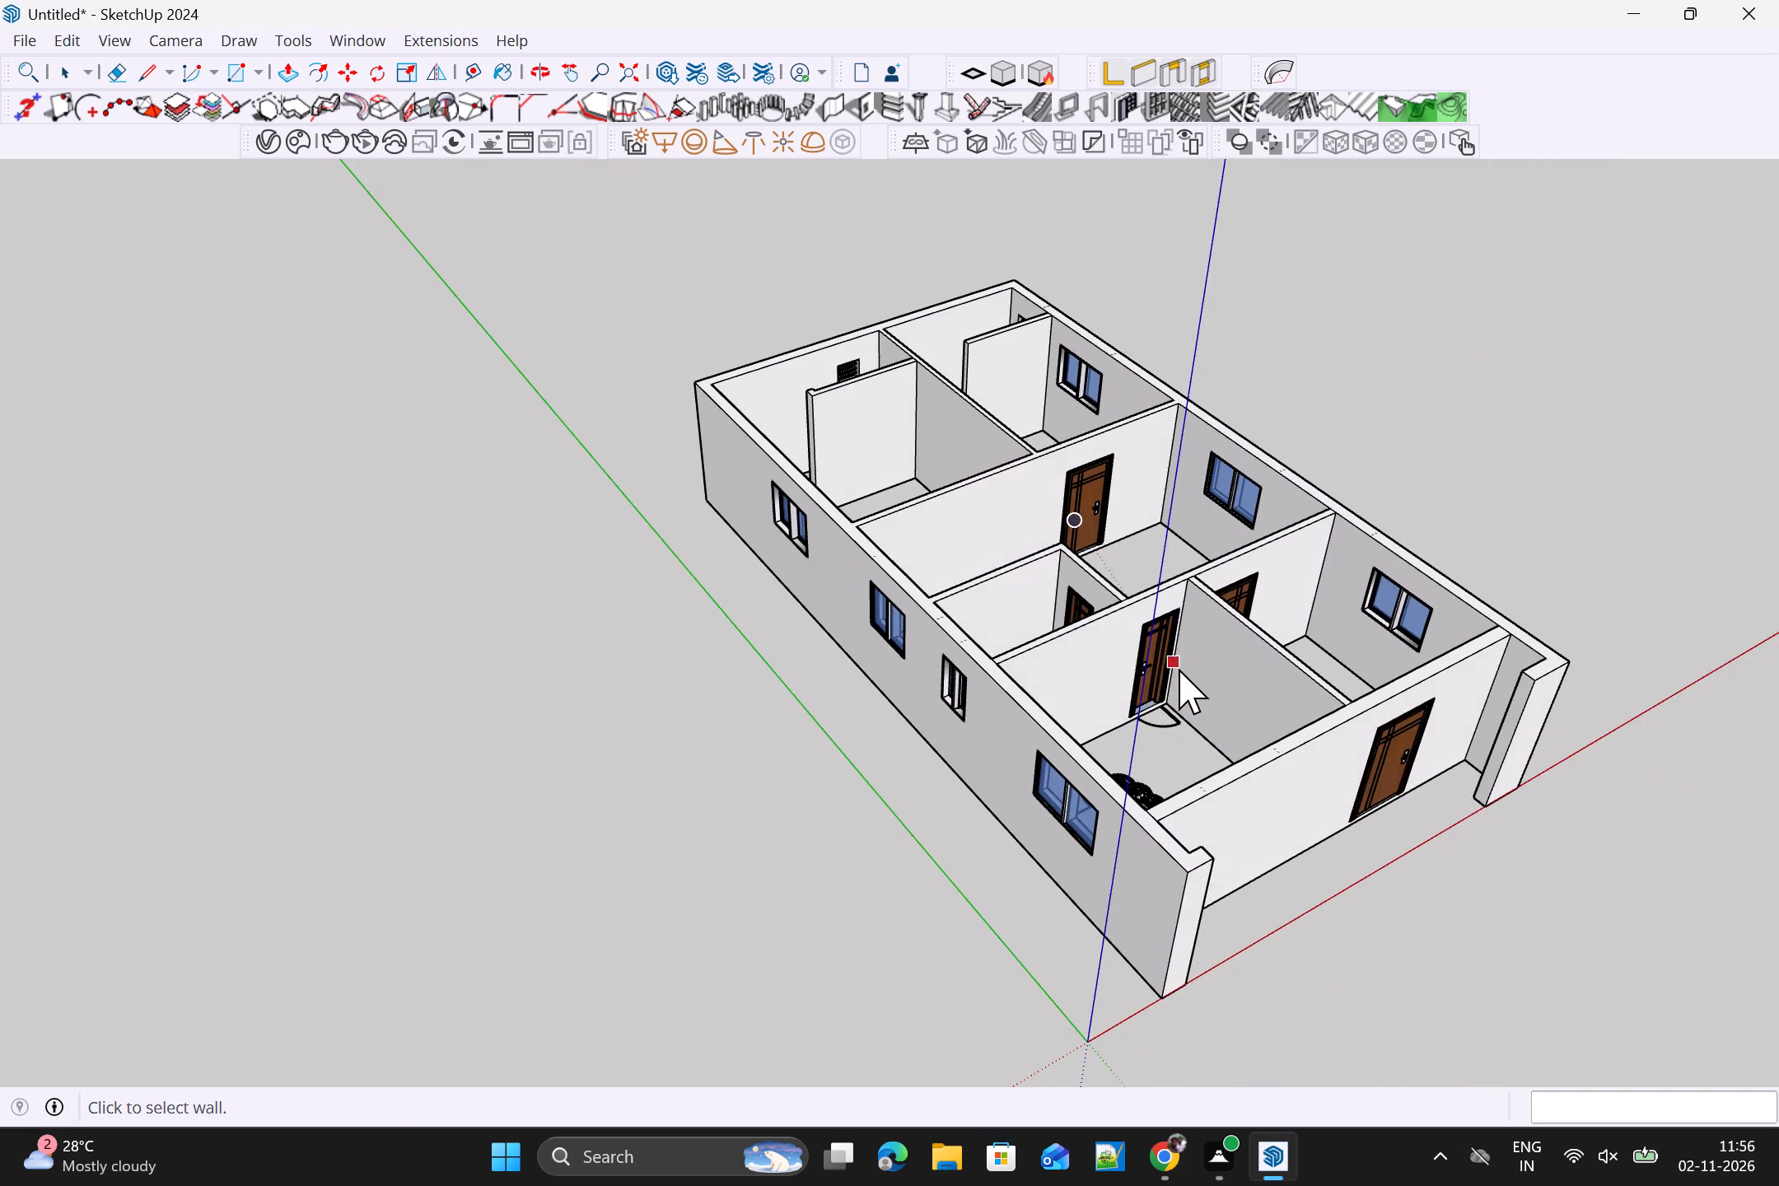
scroll(1179, 669, up, 1)
scroll(1375, 791, up, 2)
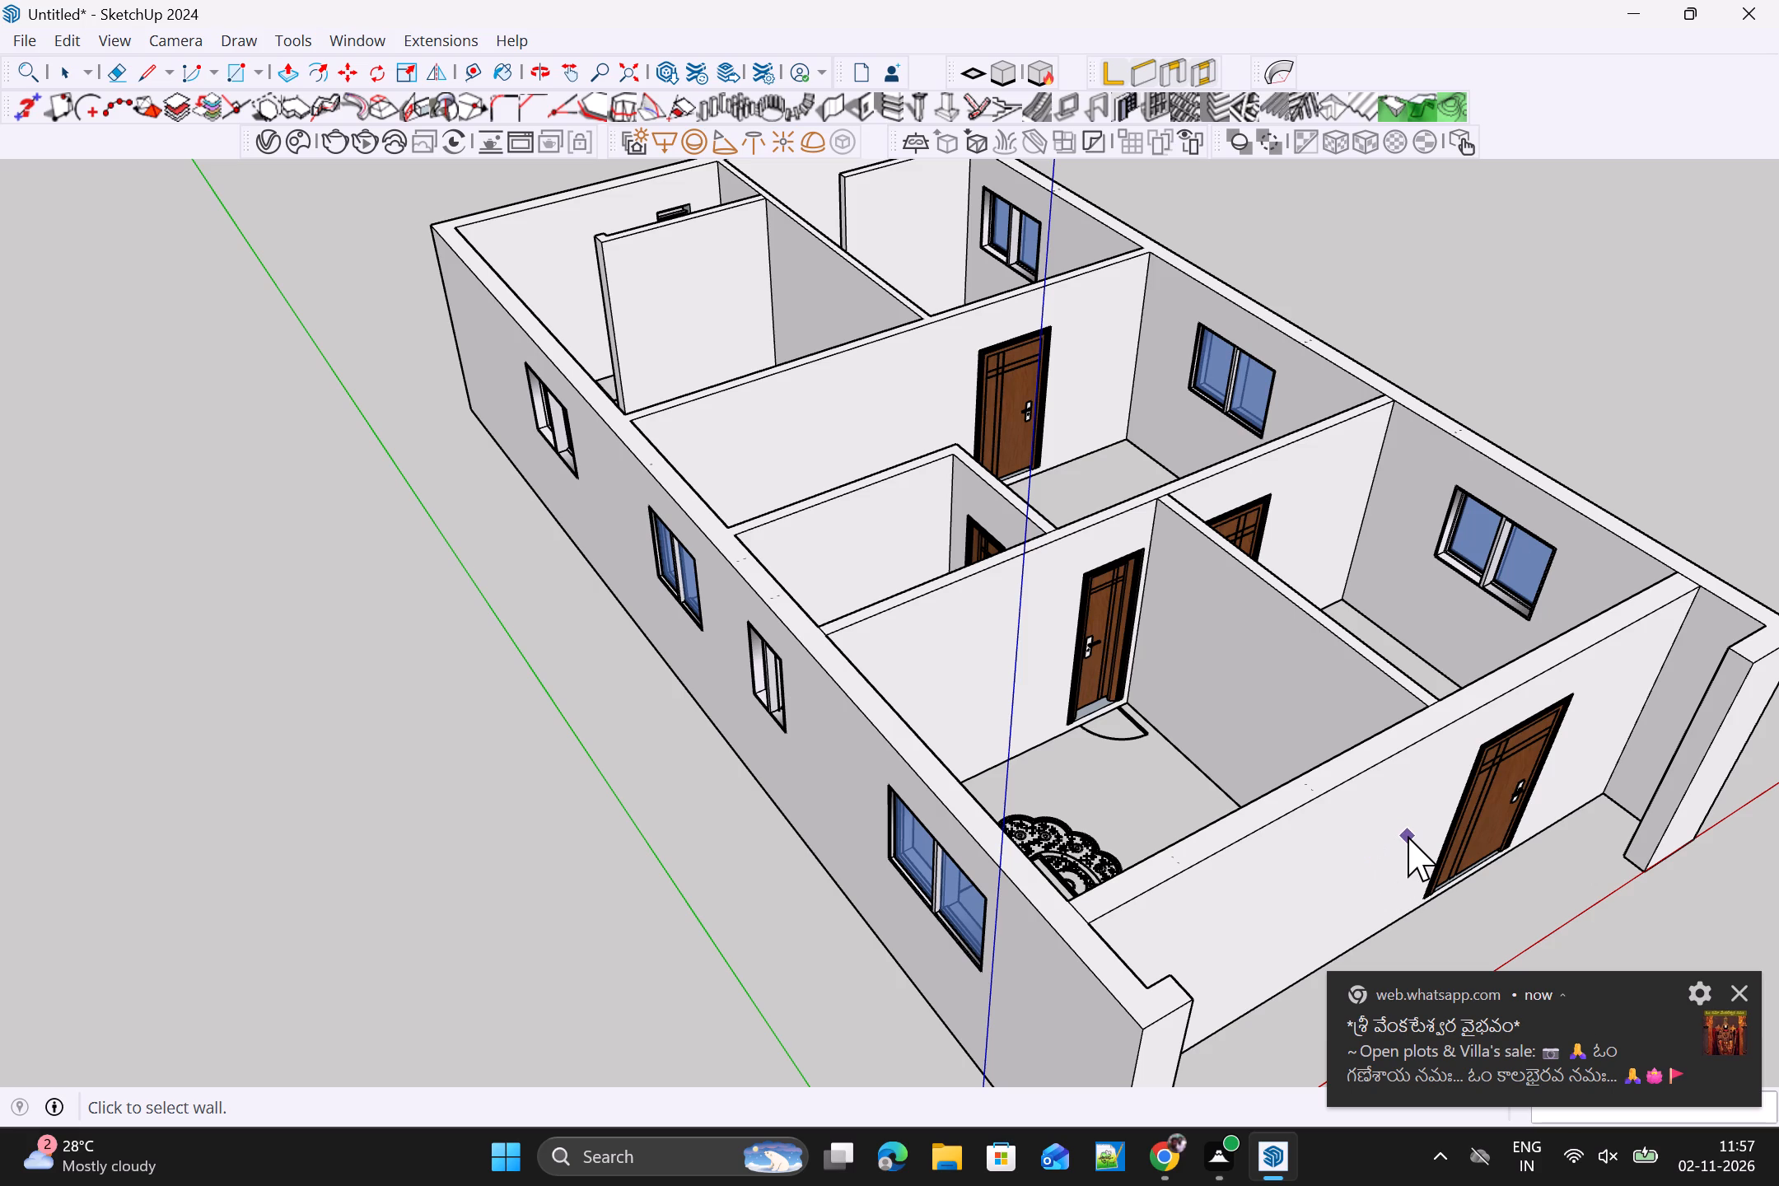
click(1739, 993)
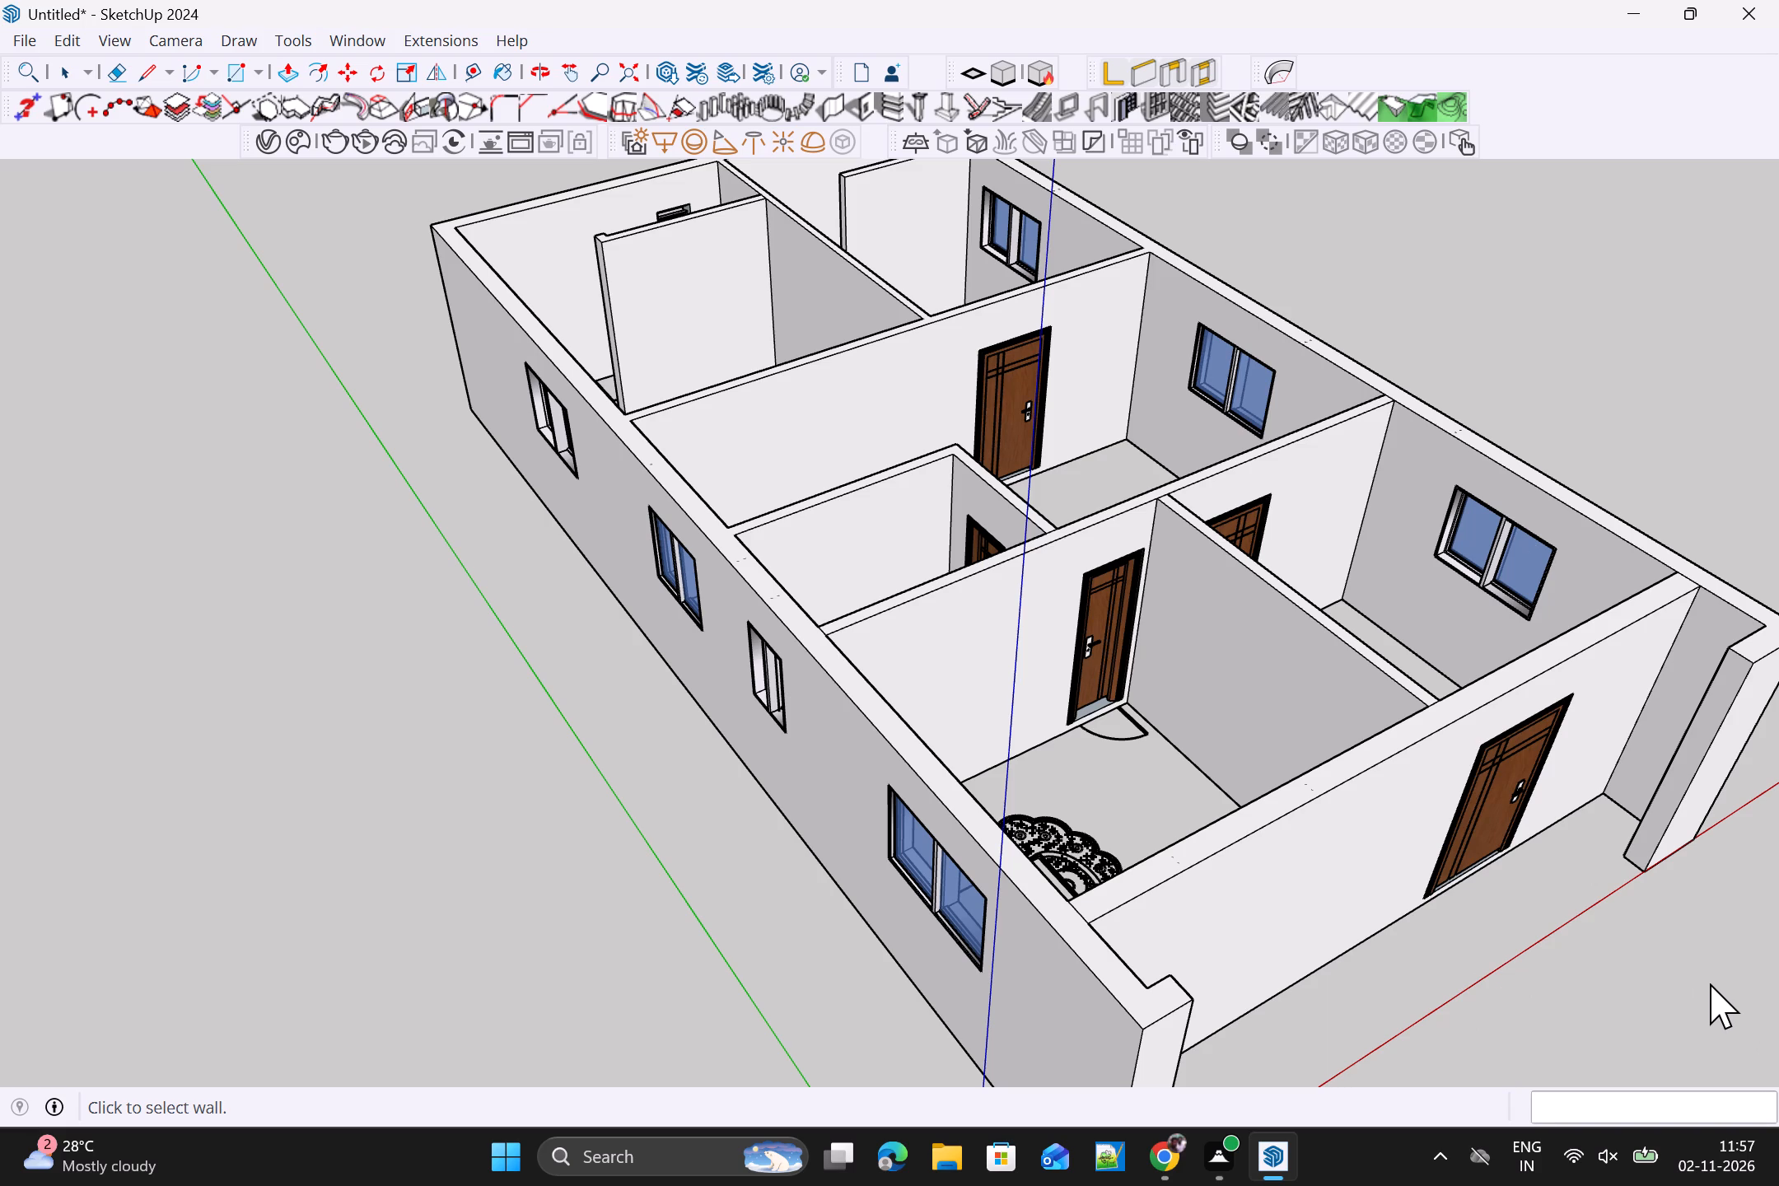
middle_drag(1710, 983, 1217, 1185)
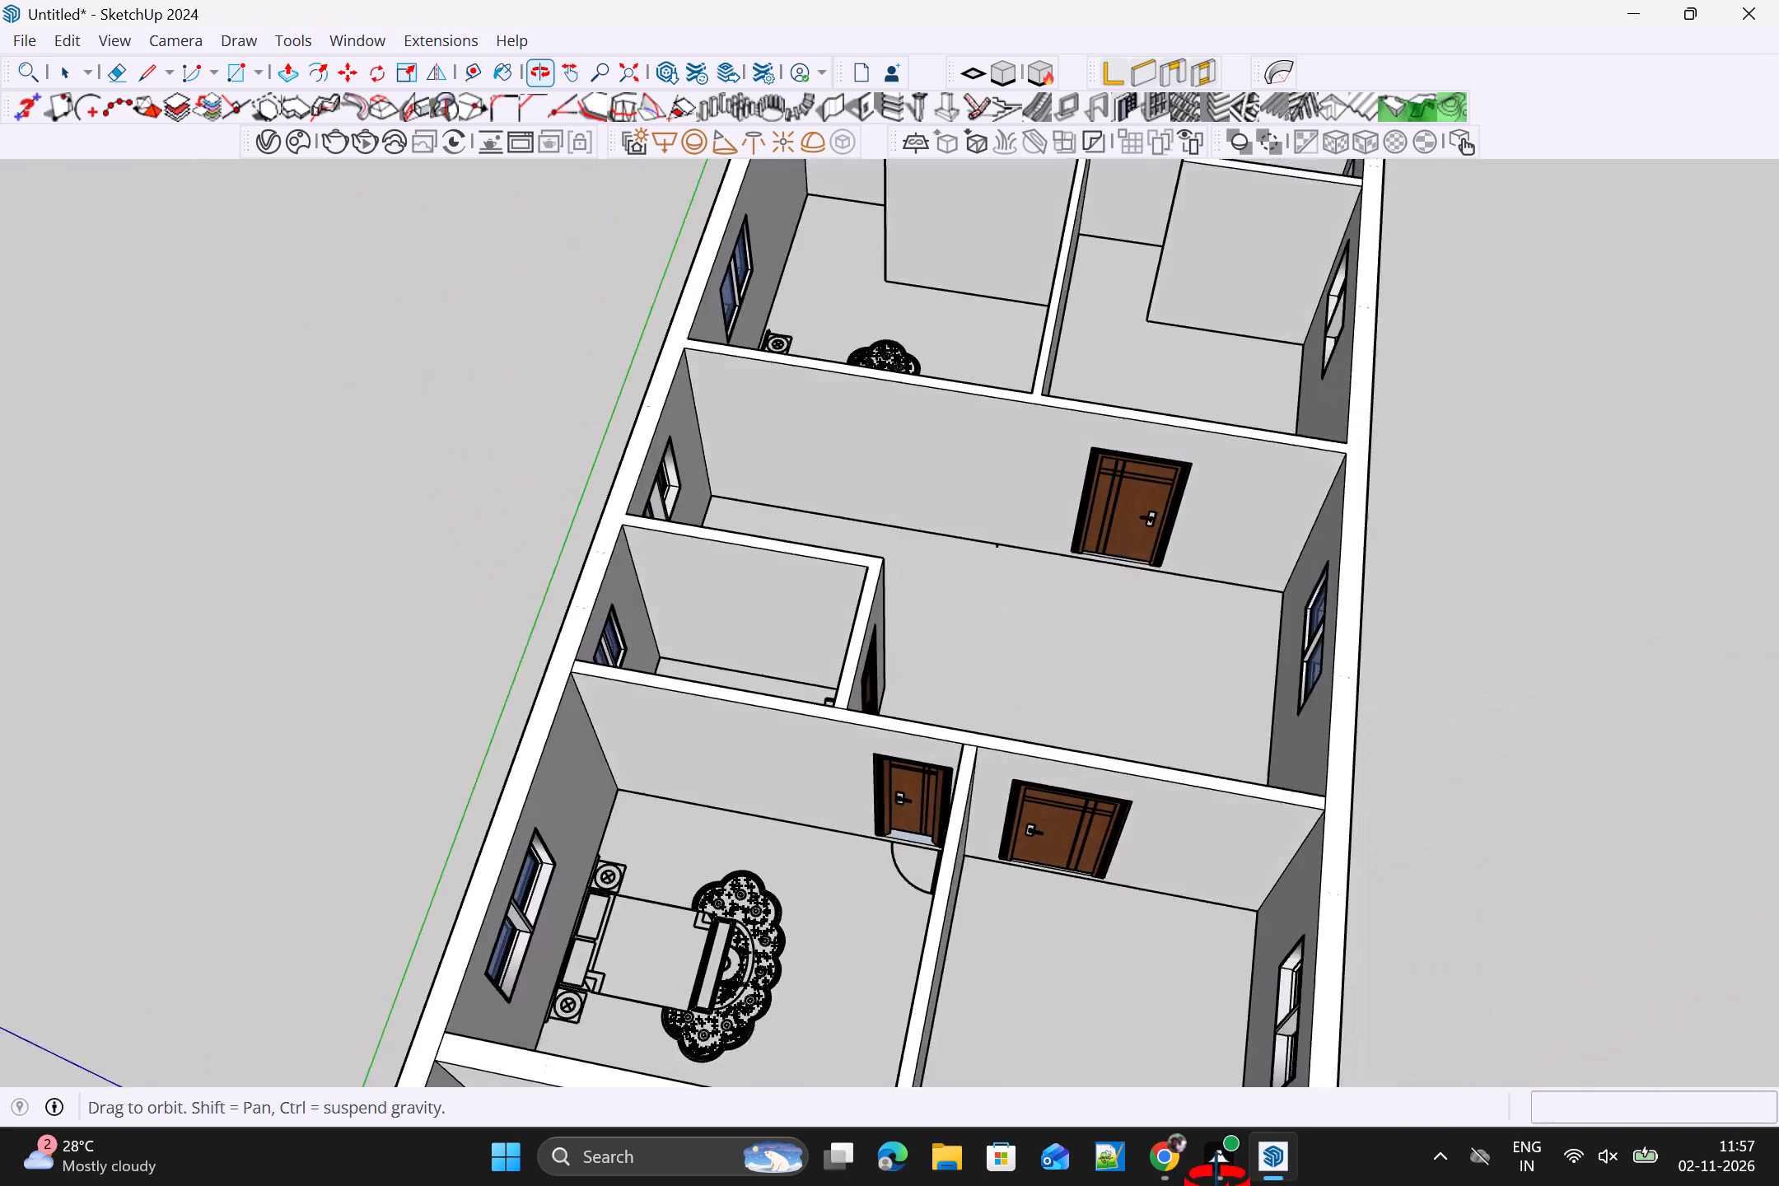
middle_drag(1217, 1185, 613, 1157)
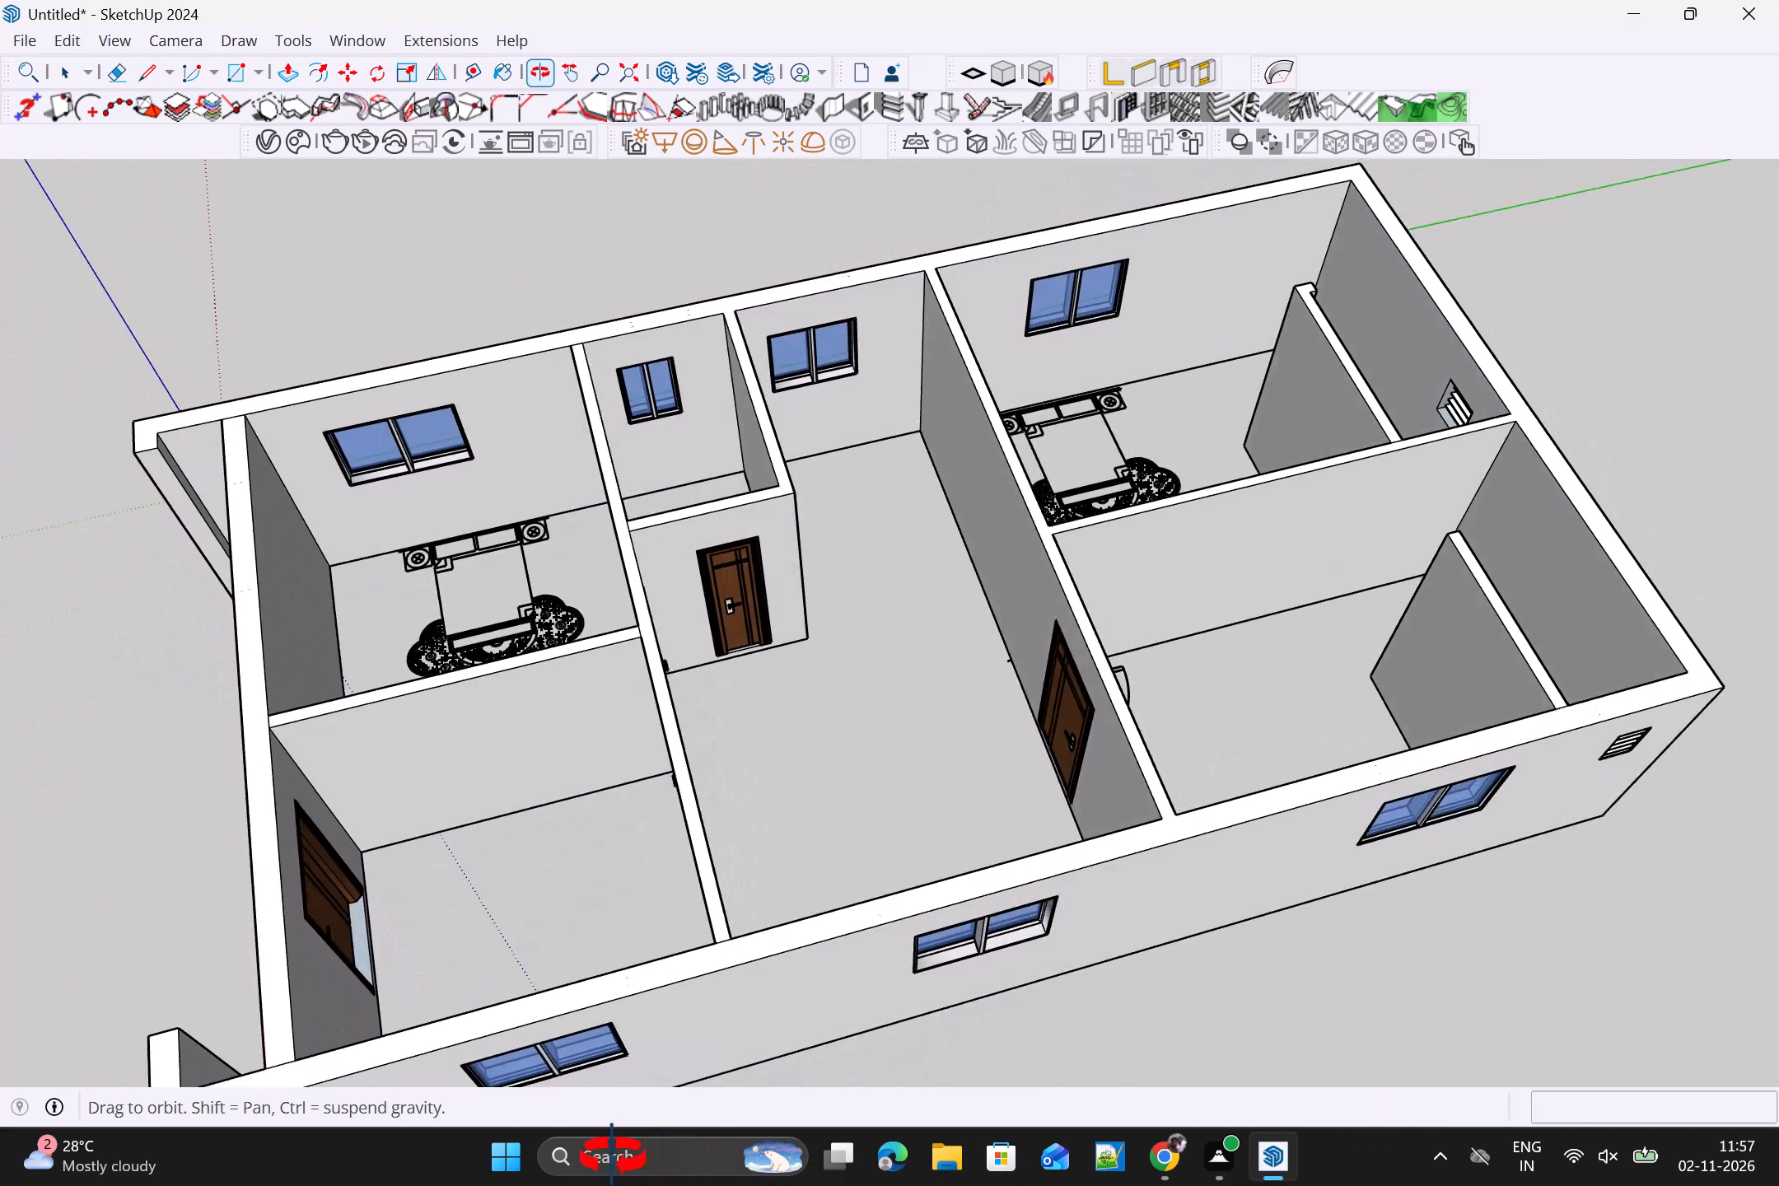
middle_drag(613, 1157, 1429, 847)
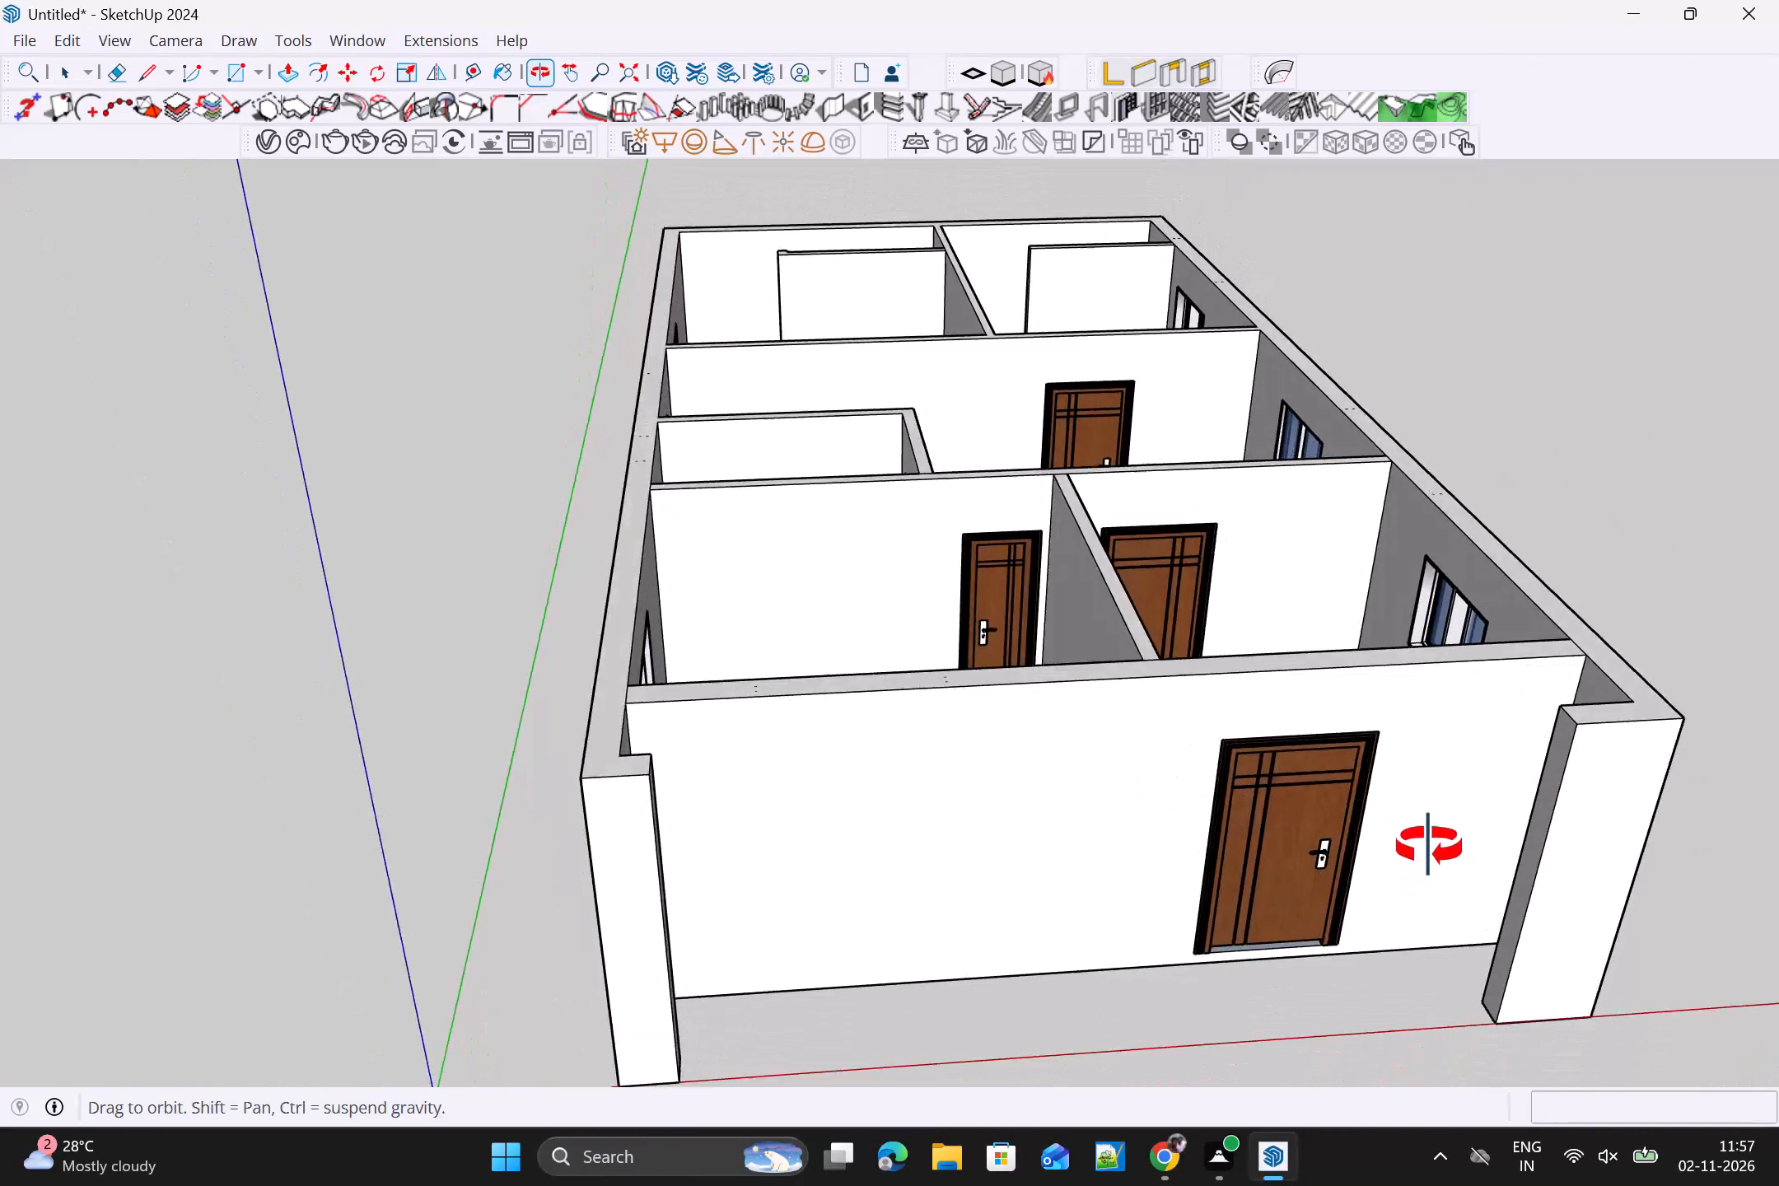
middle_drag(1429, 847, 1403, 775)
scroll(1442, 788, up, 3)
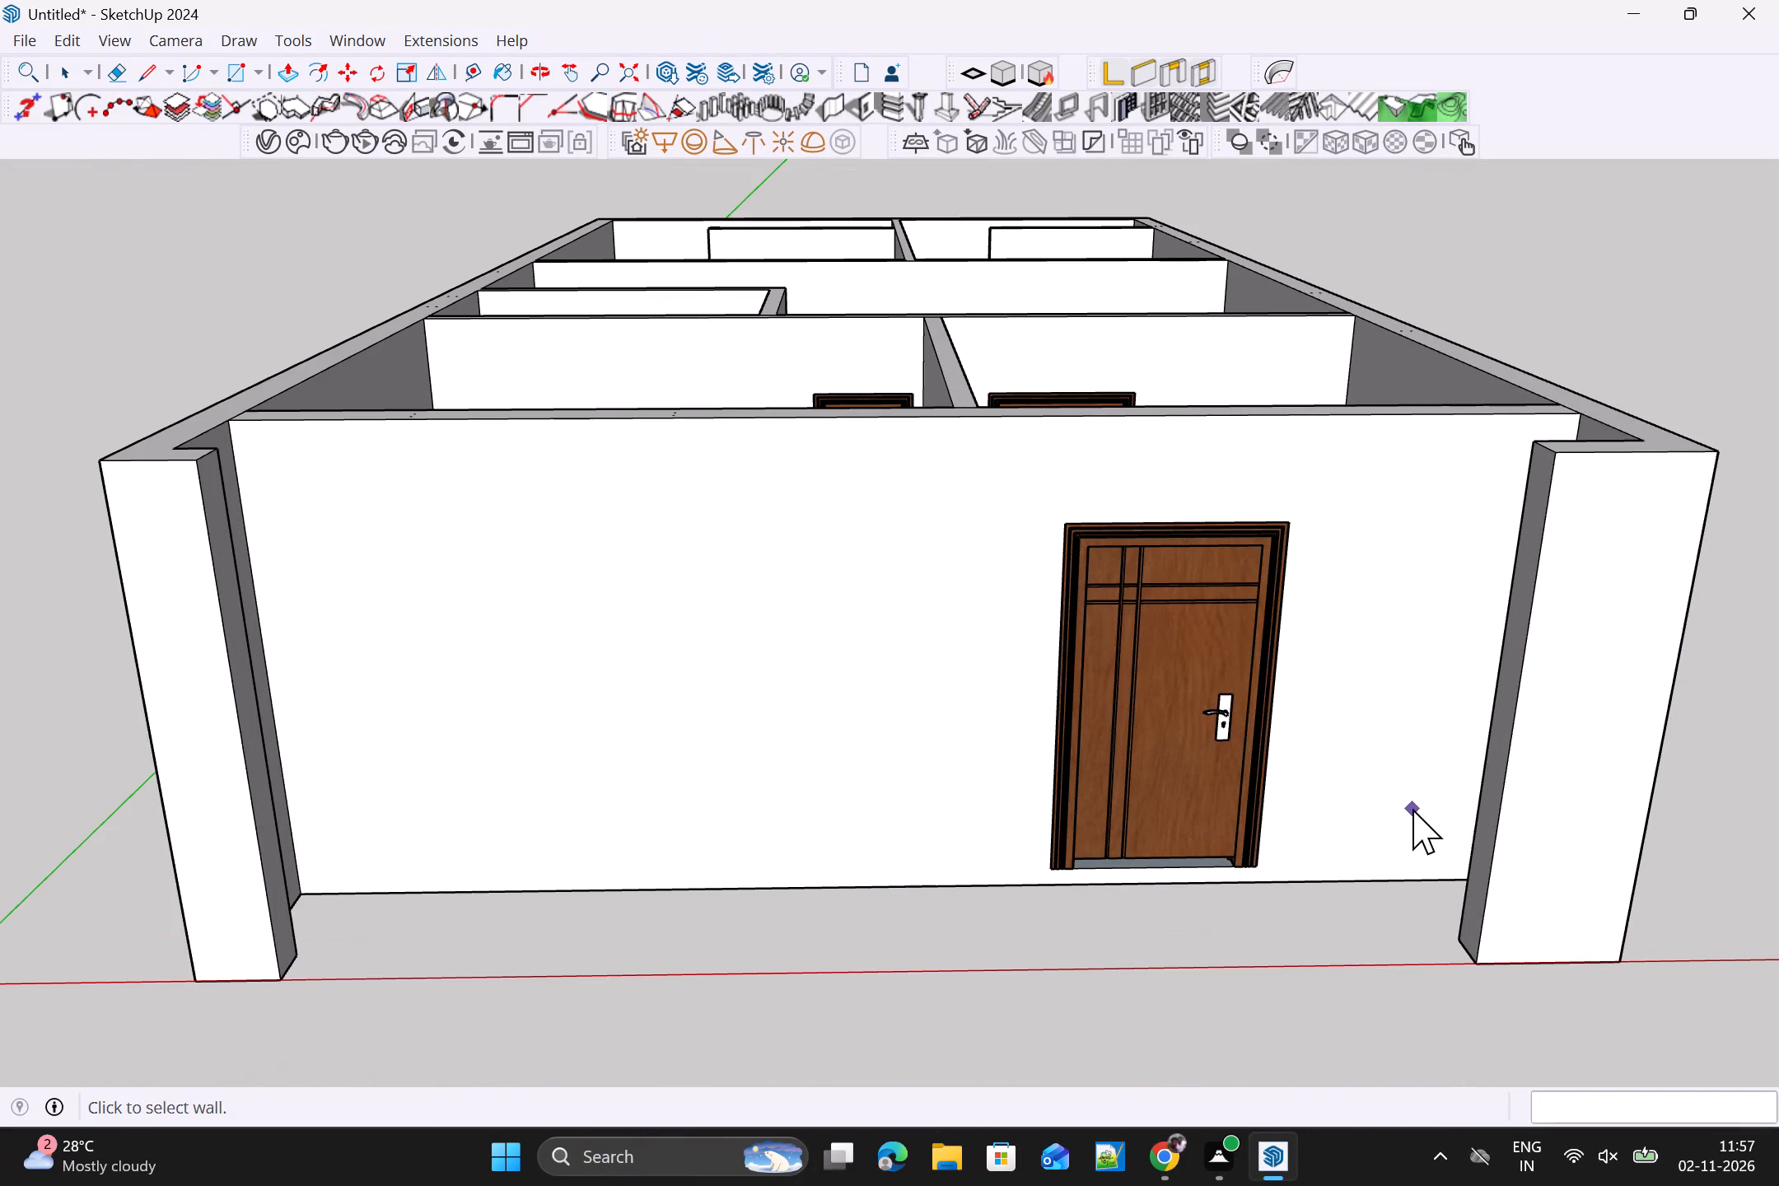
key(space)
middle_drag(1488, 744, 1623, 875)
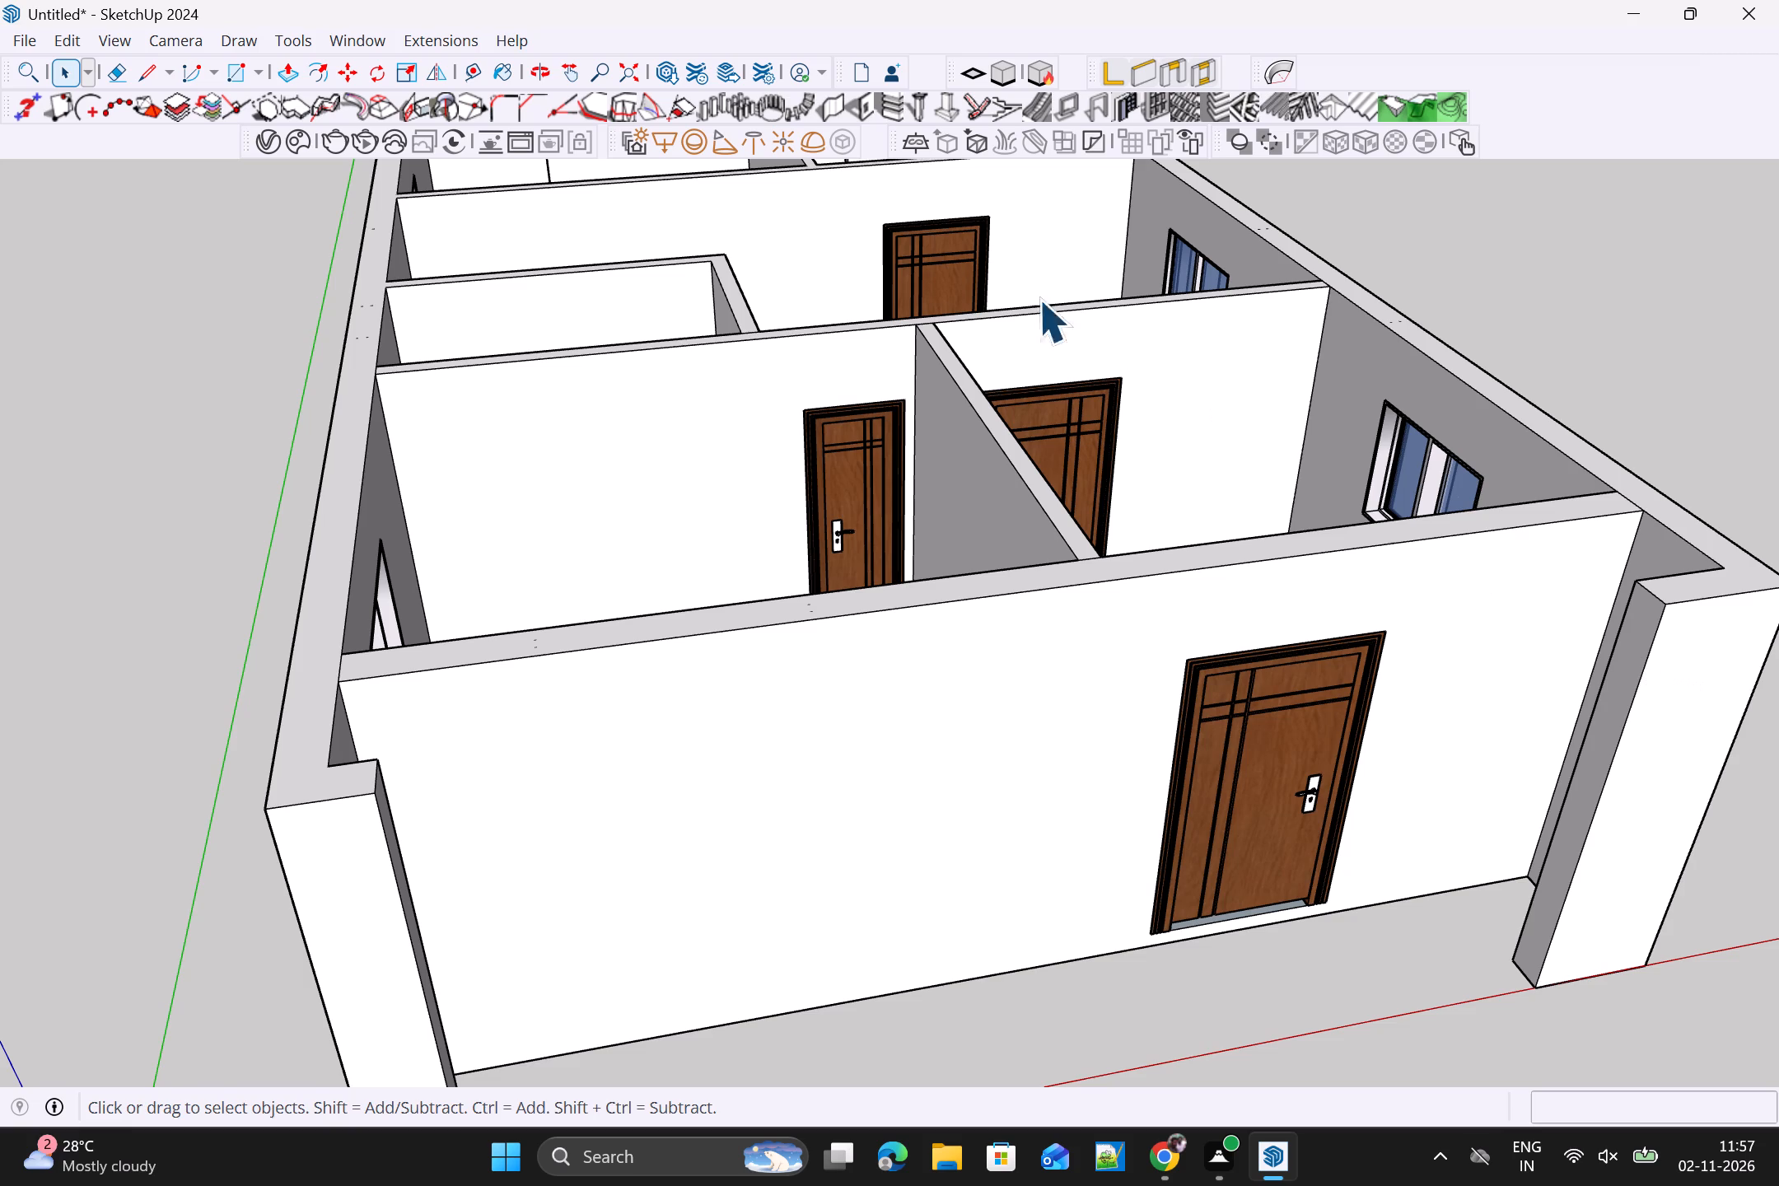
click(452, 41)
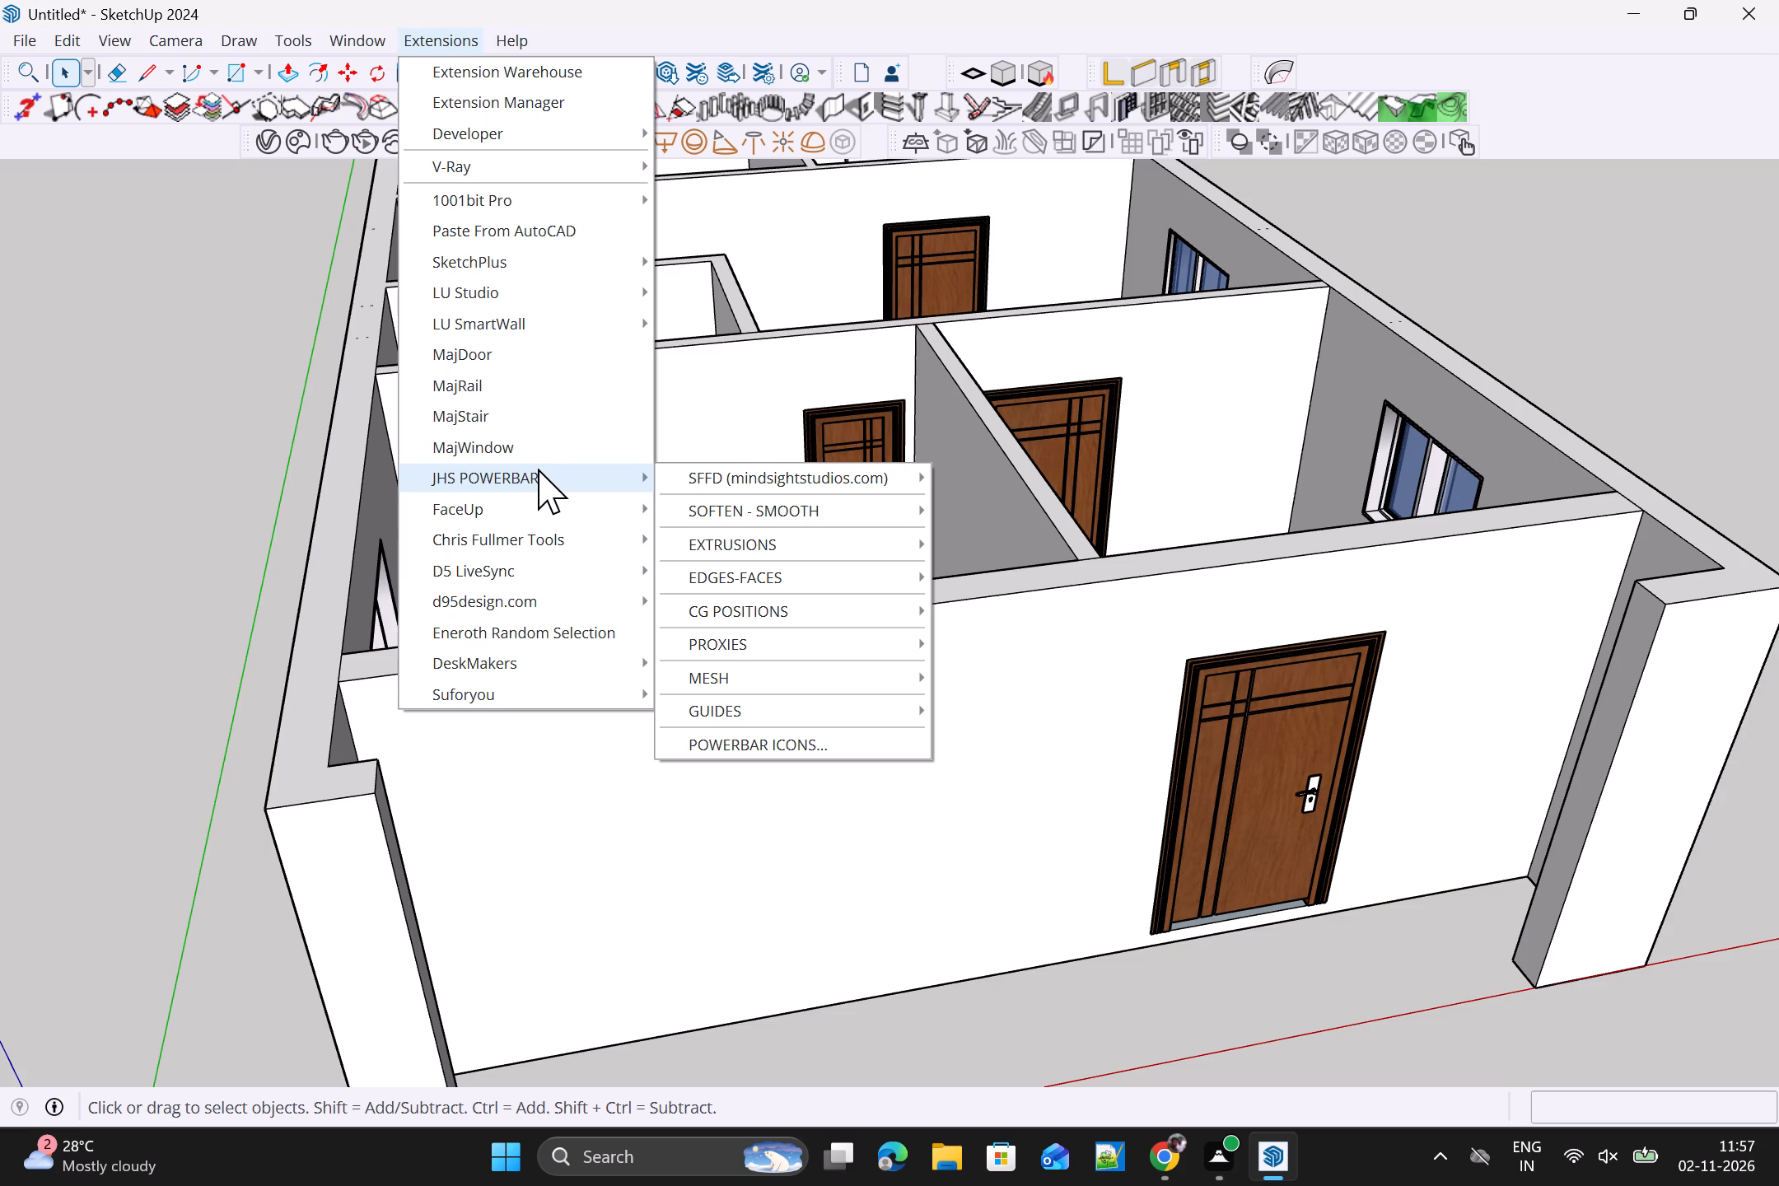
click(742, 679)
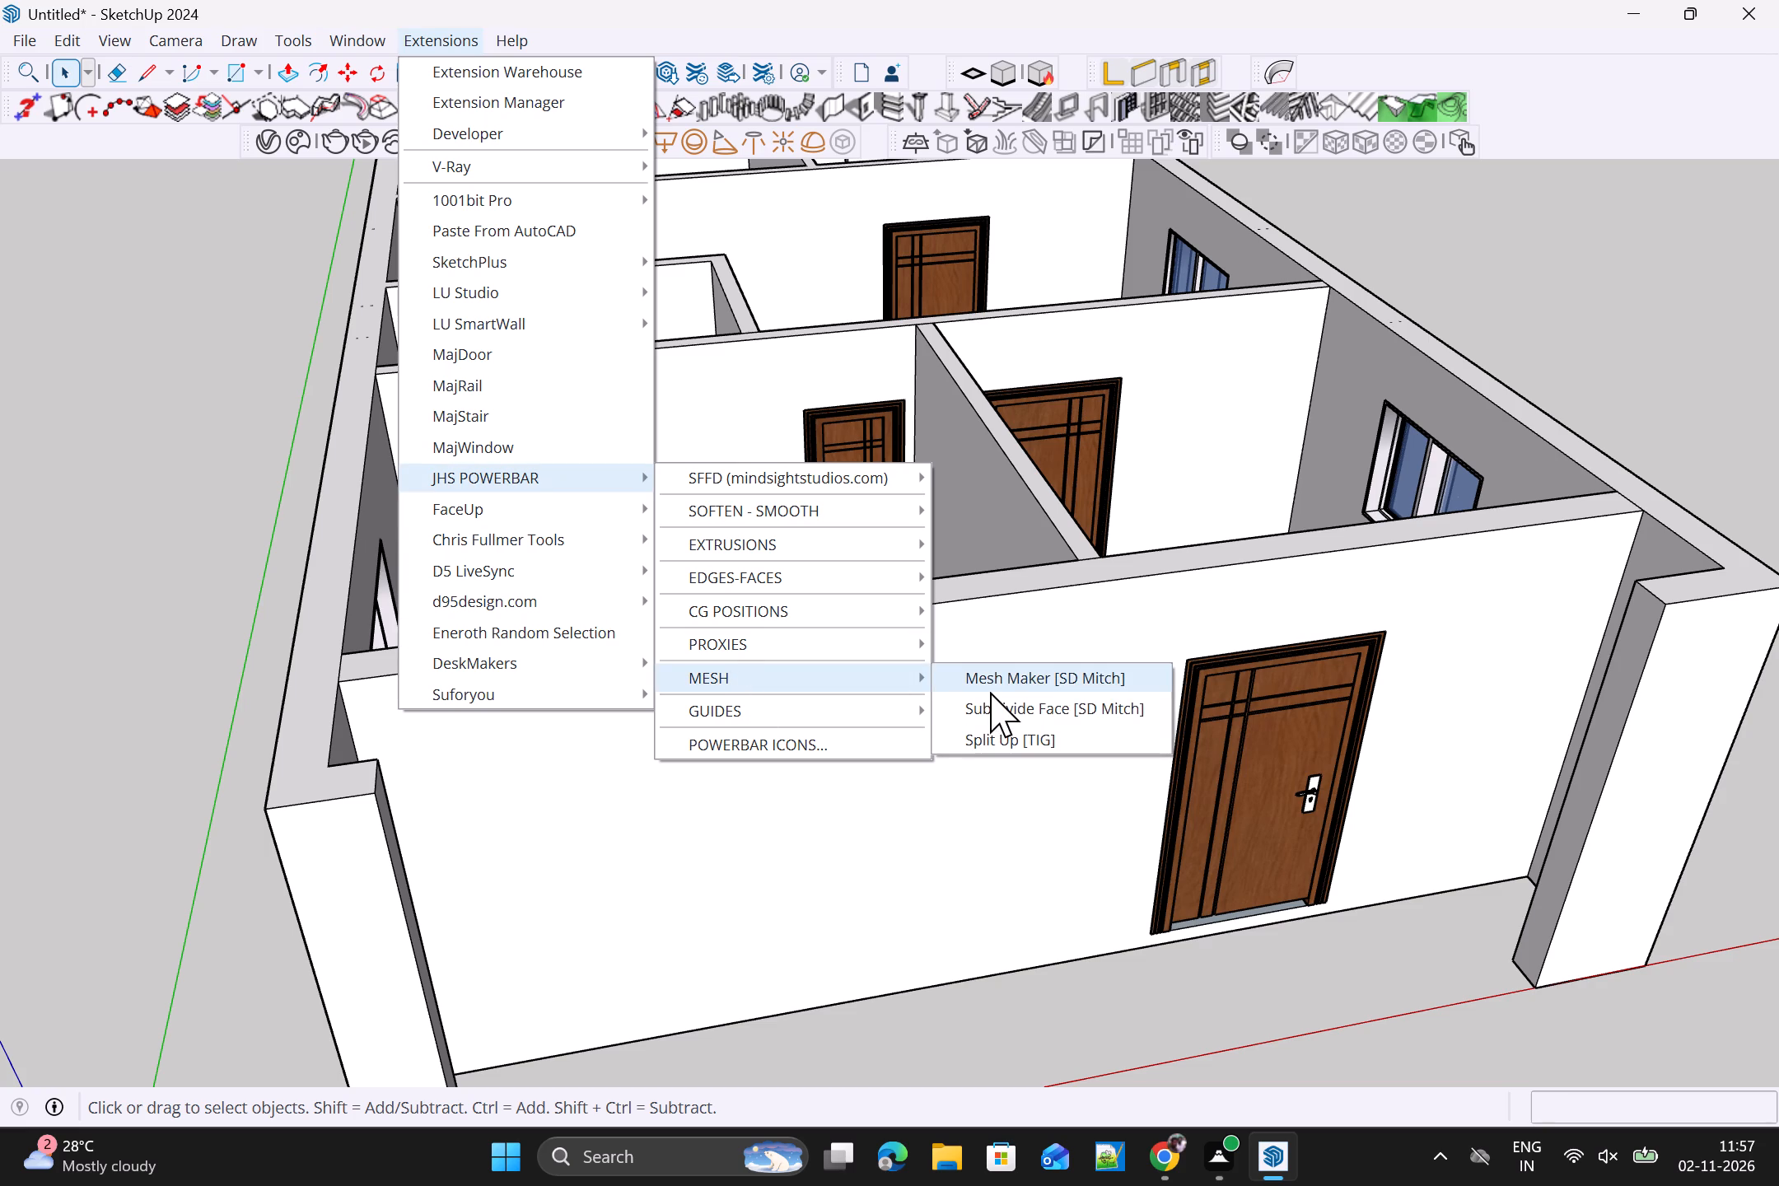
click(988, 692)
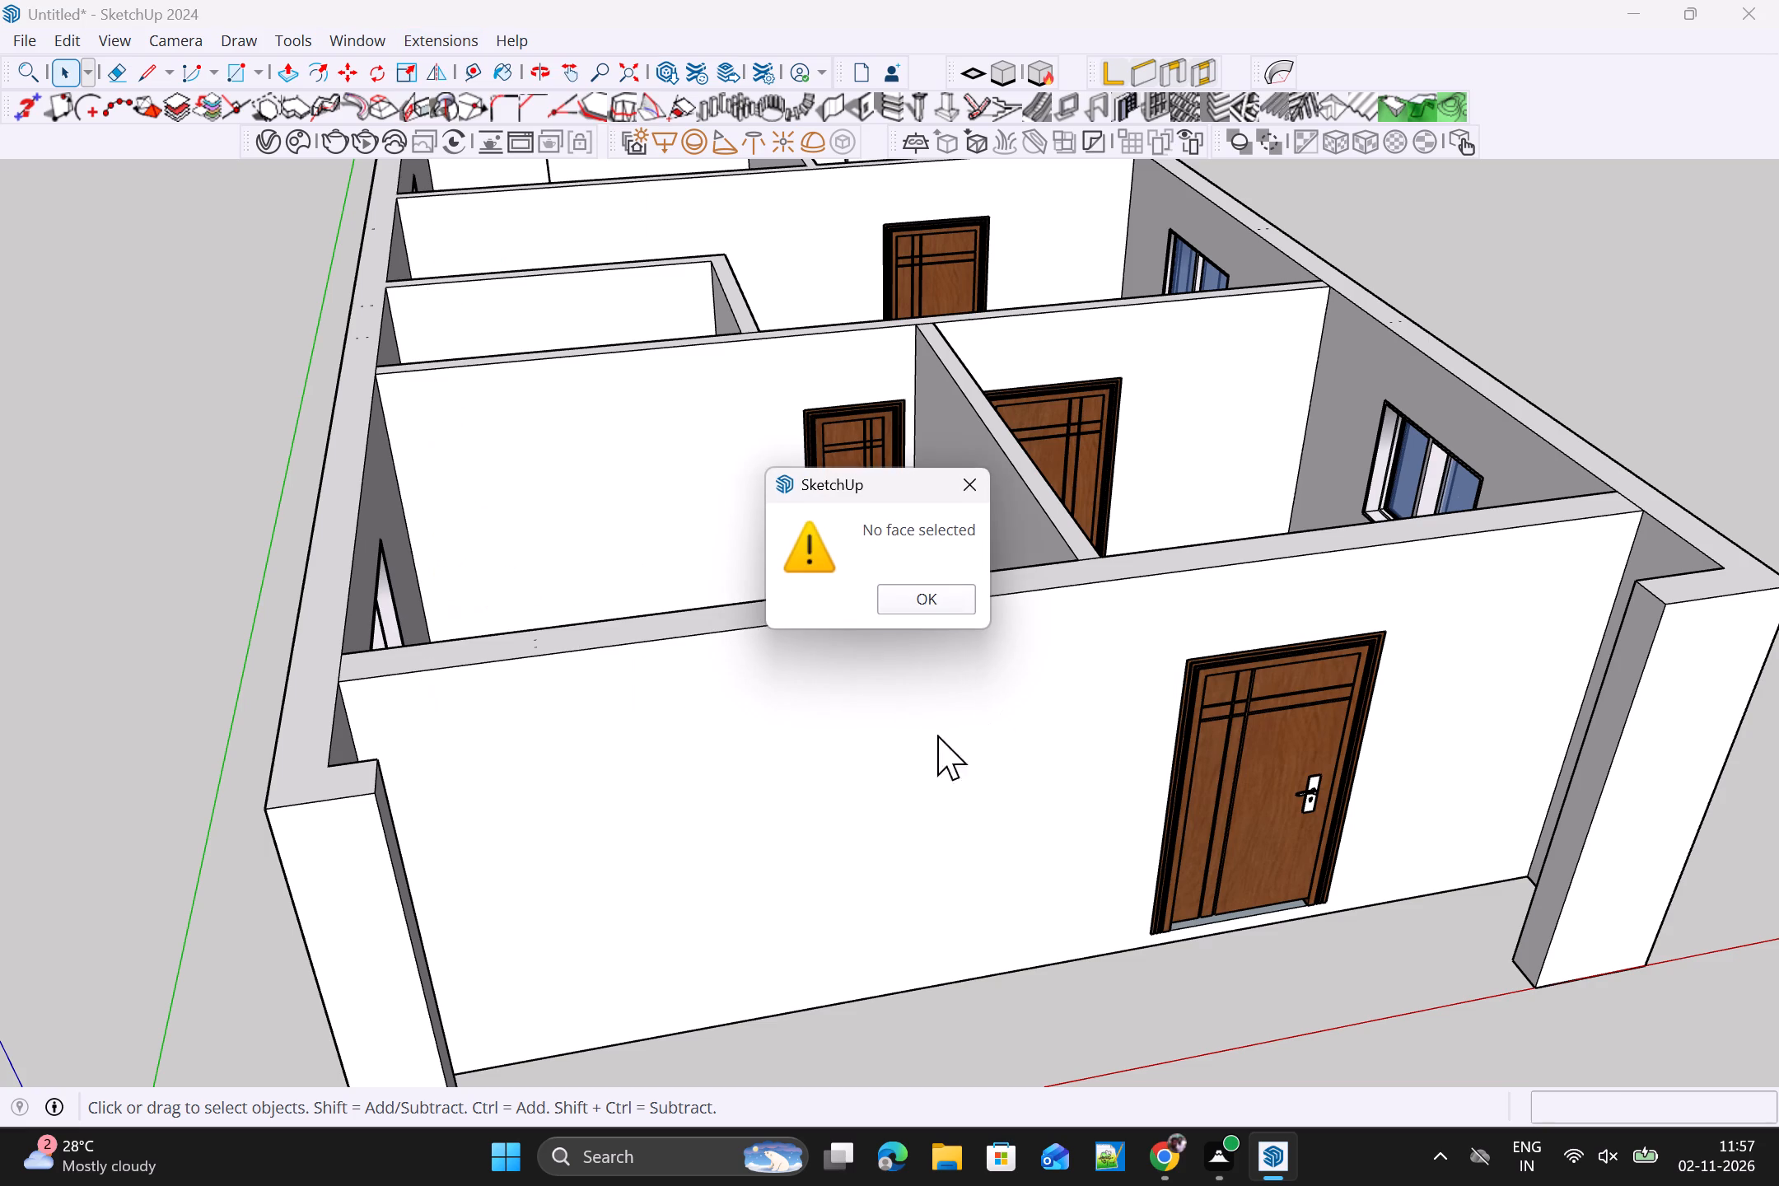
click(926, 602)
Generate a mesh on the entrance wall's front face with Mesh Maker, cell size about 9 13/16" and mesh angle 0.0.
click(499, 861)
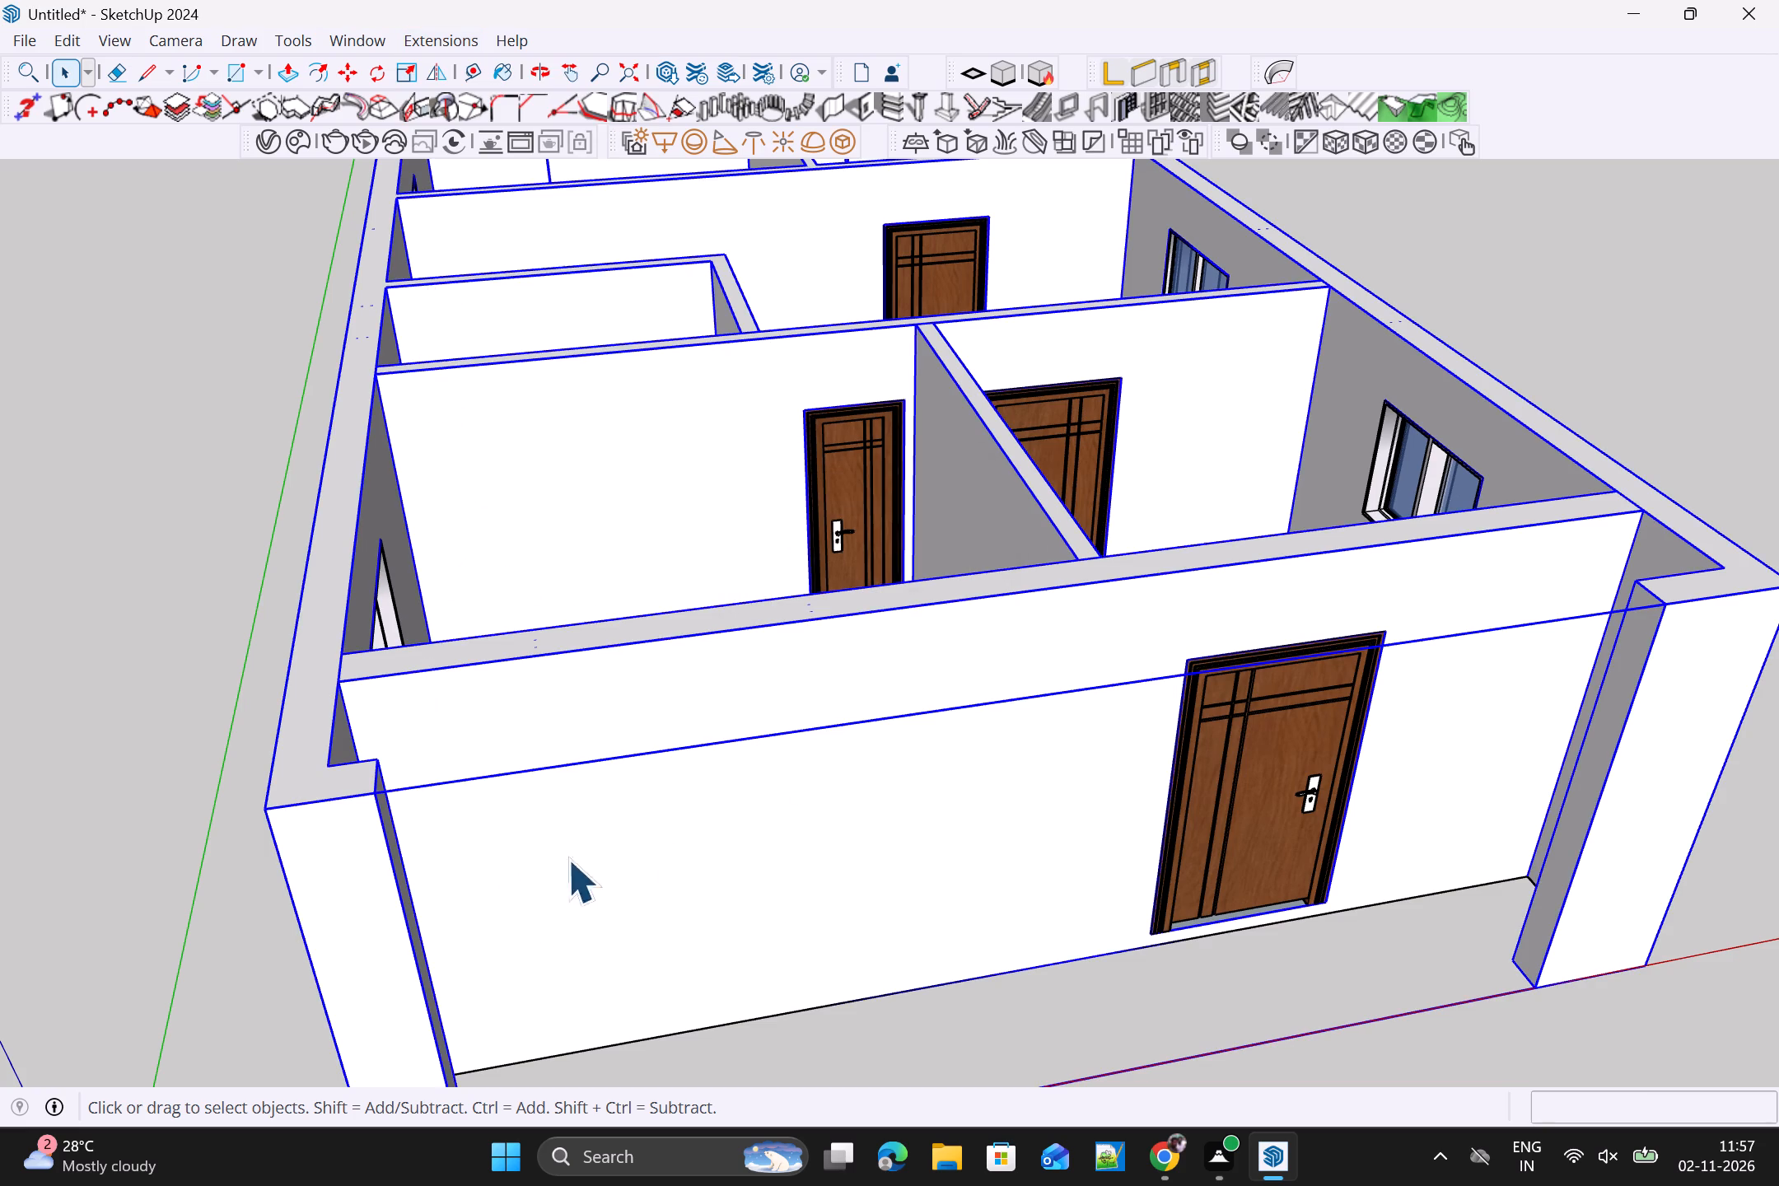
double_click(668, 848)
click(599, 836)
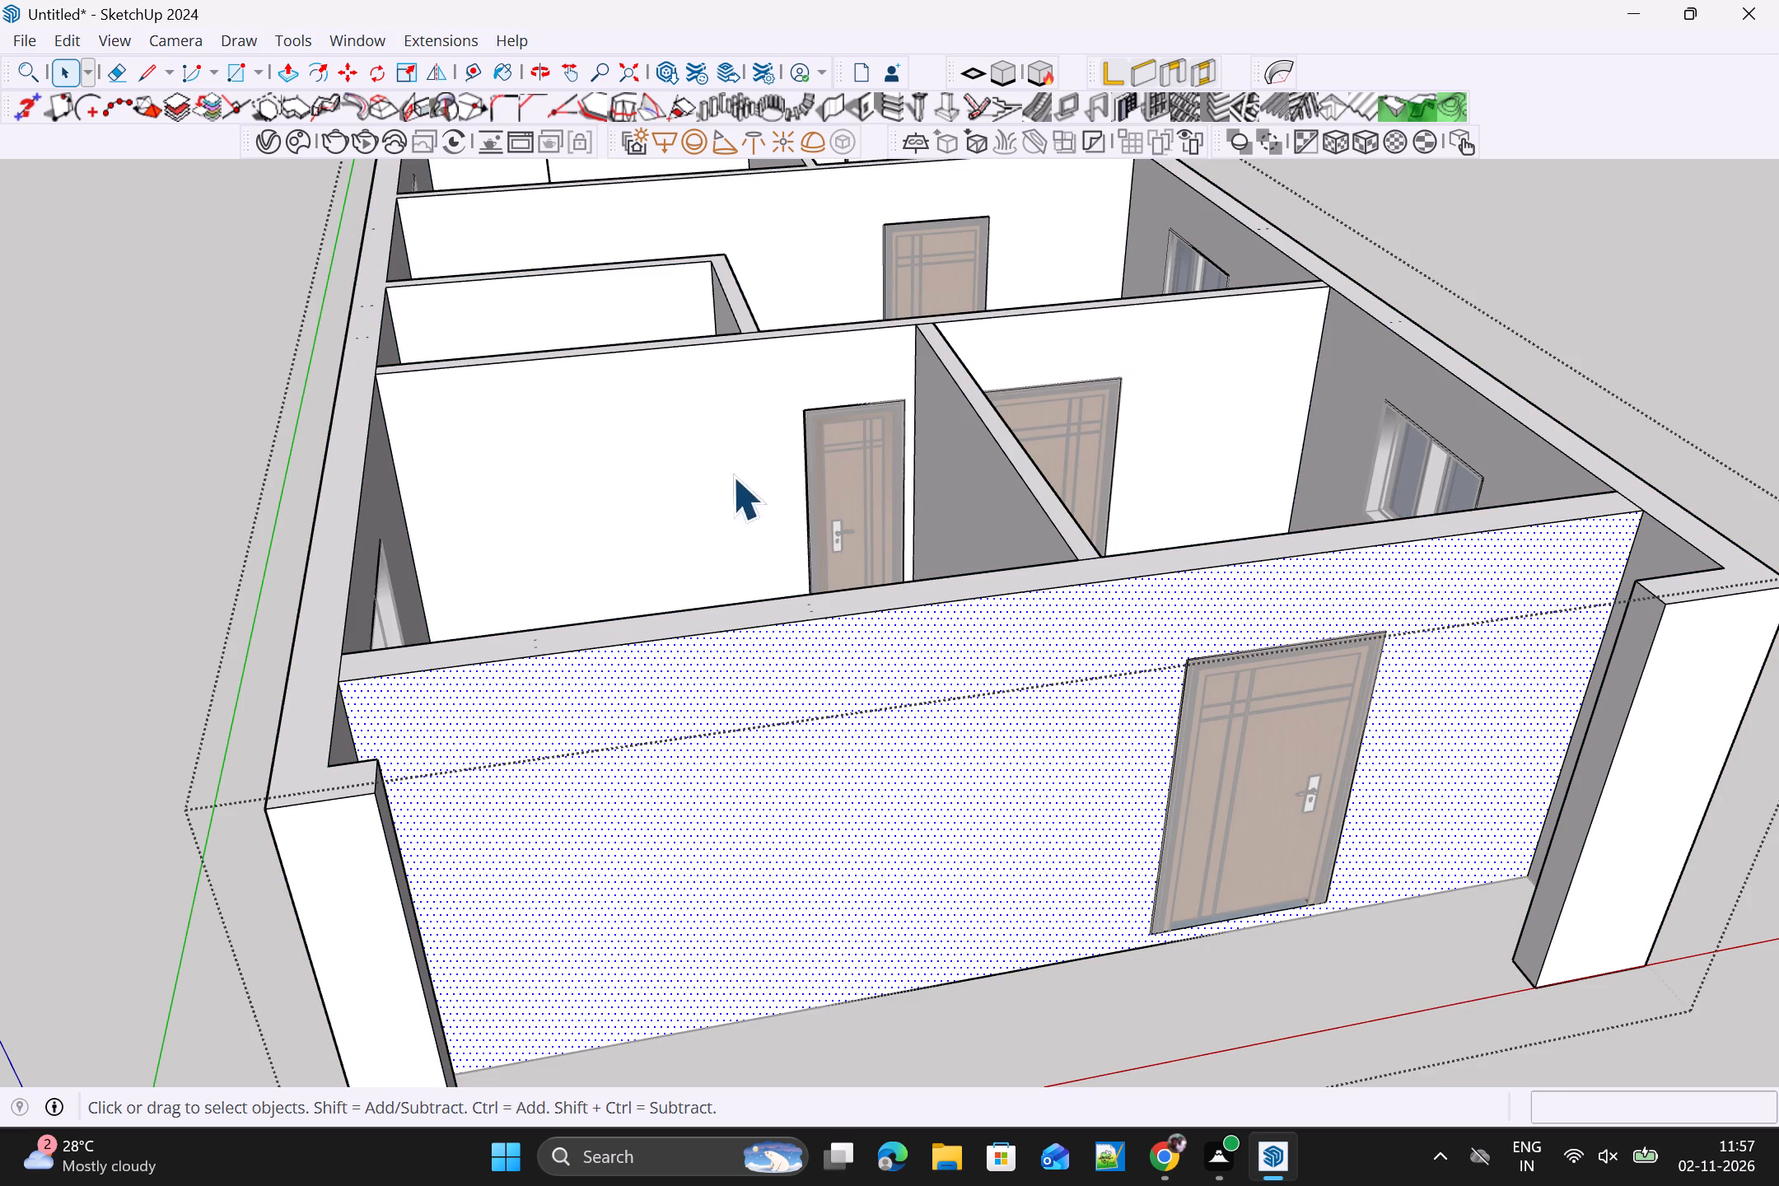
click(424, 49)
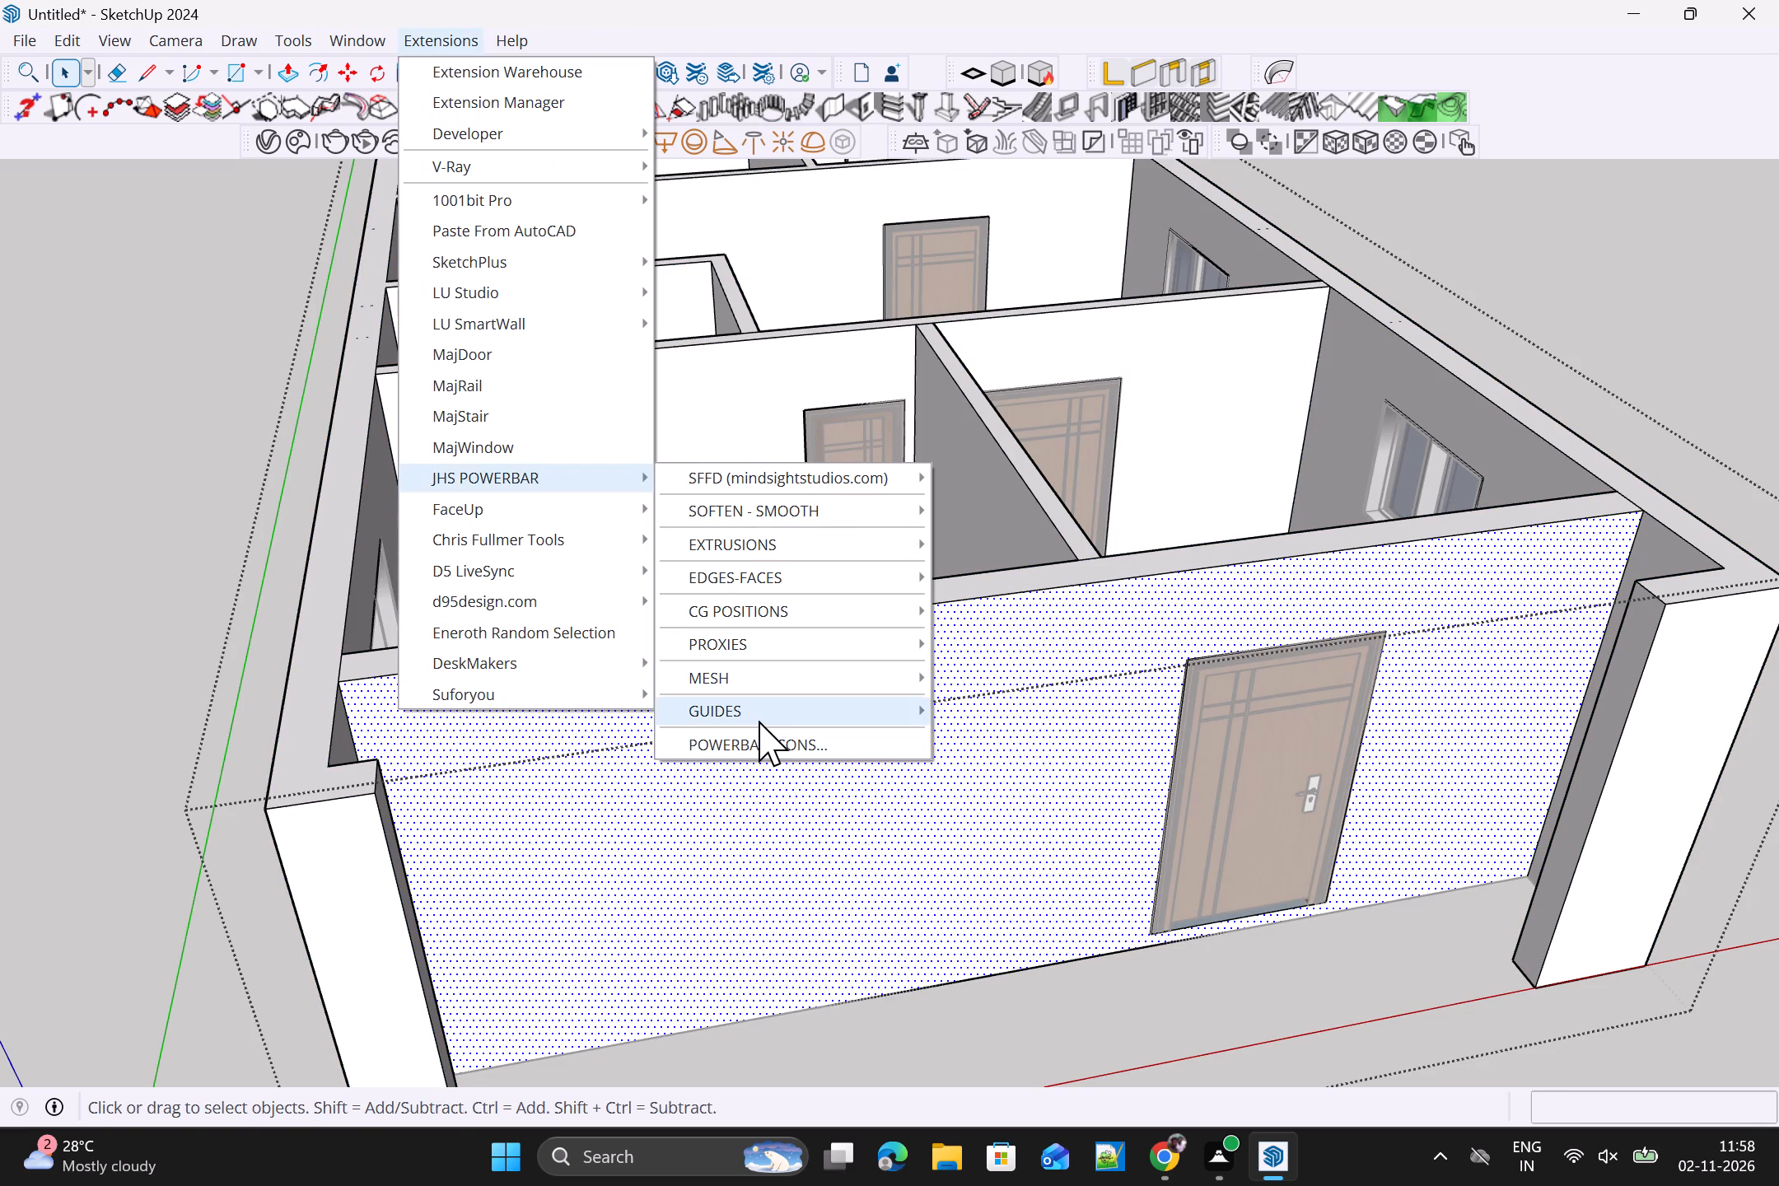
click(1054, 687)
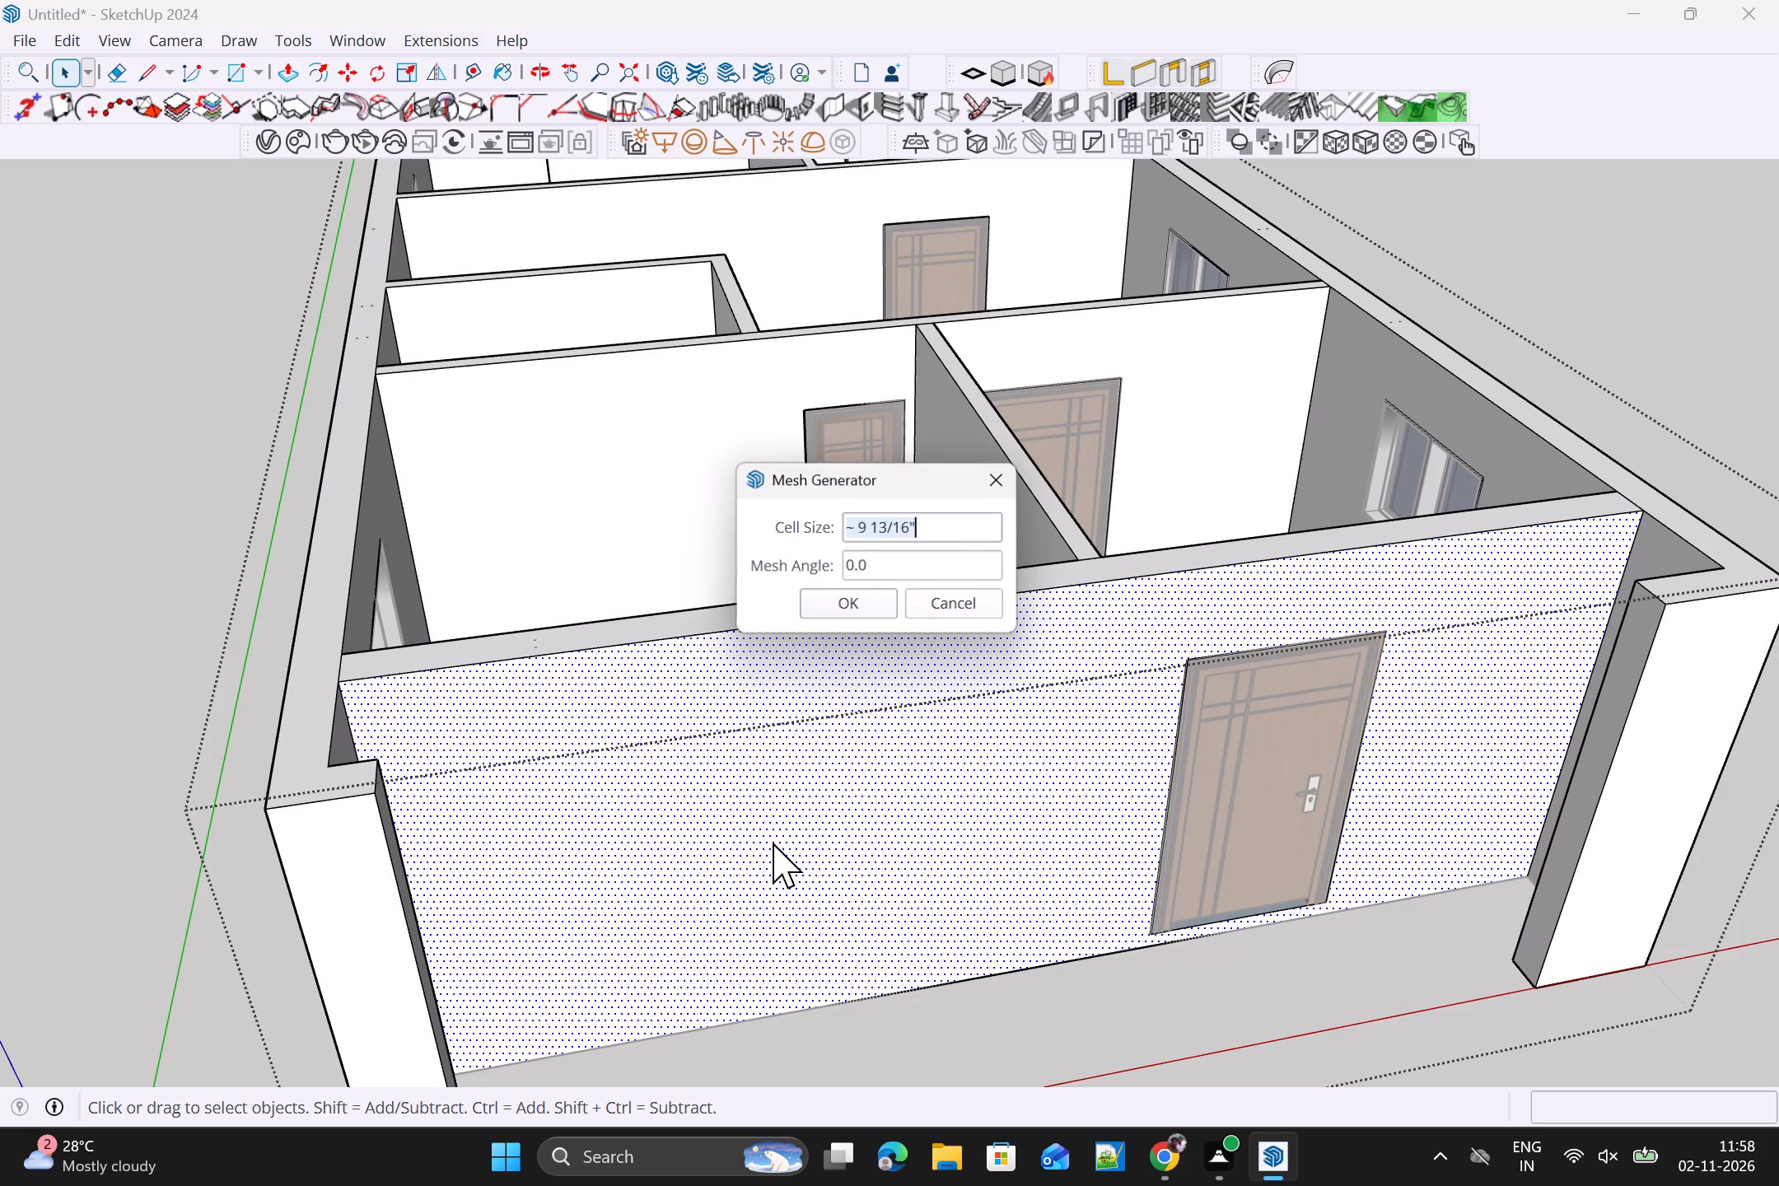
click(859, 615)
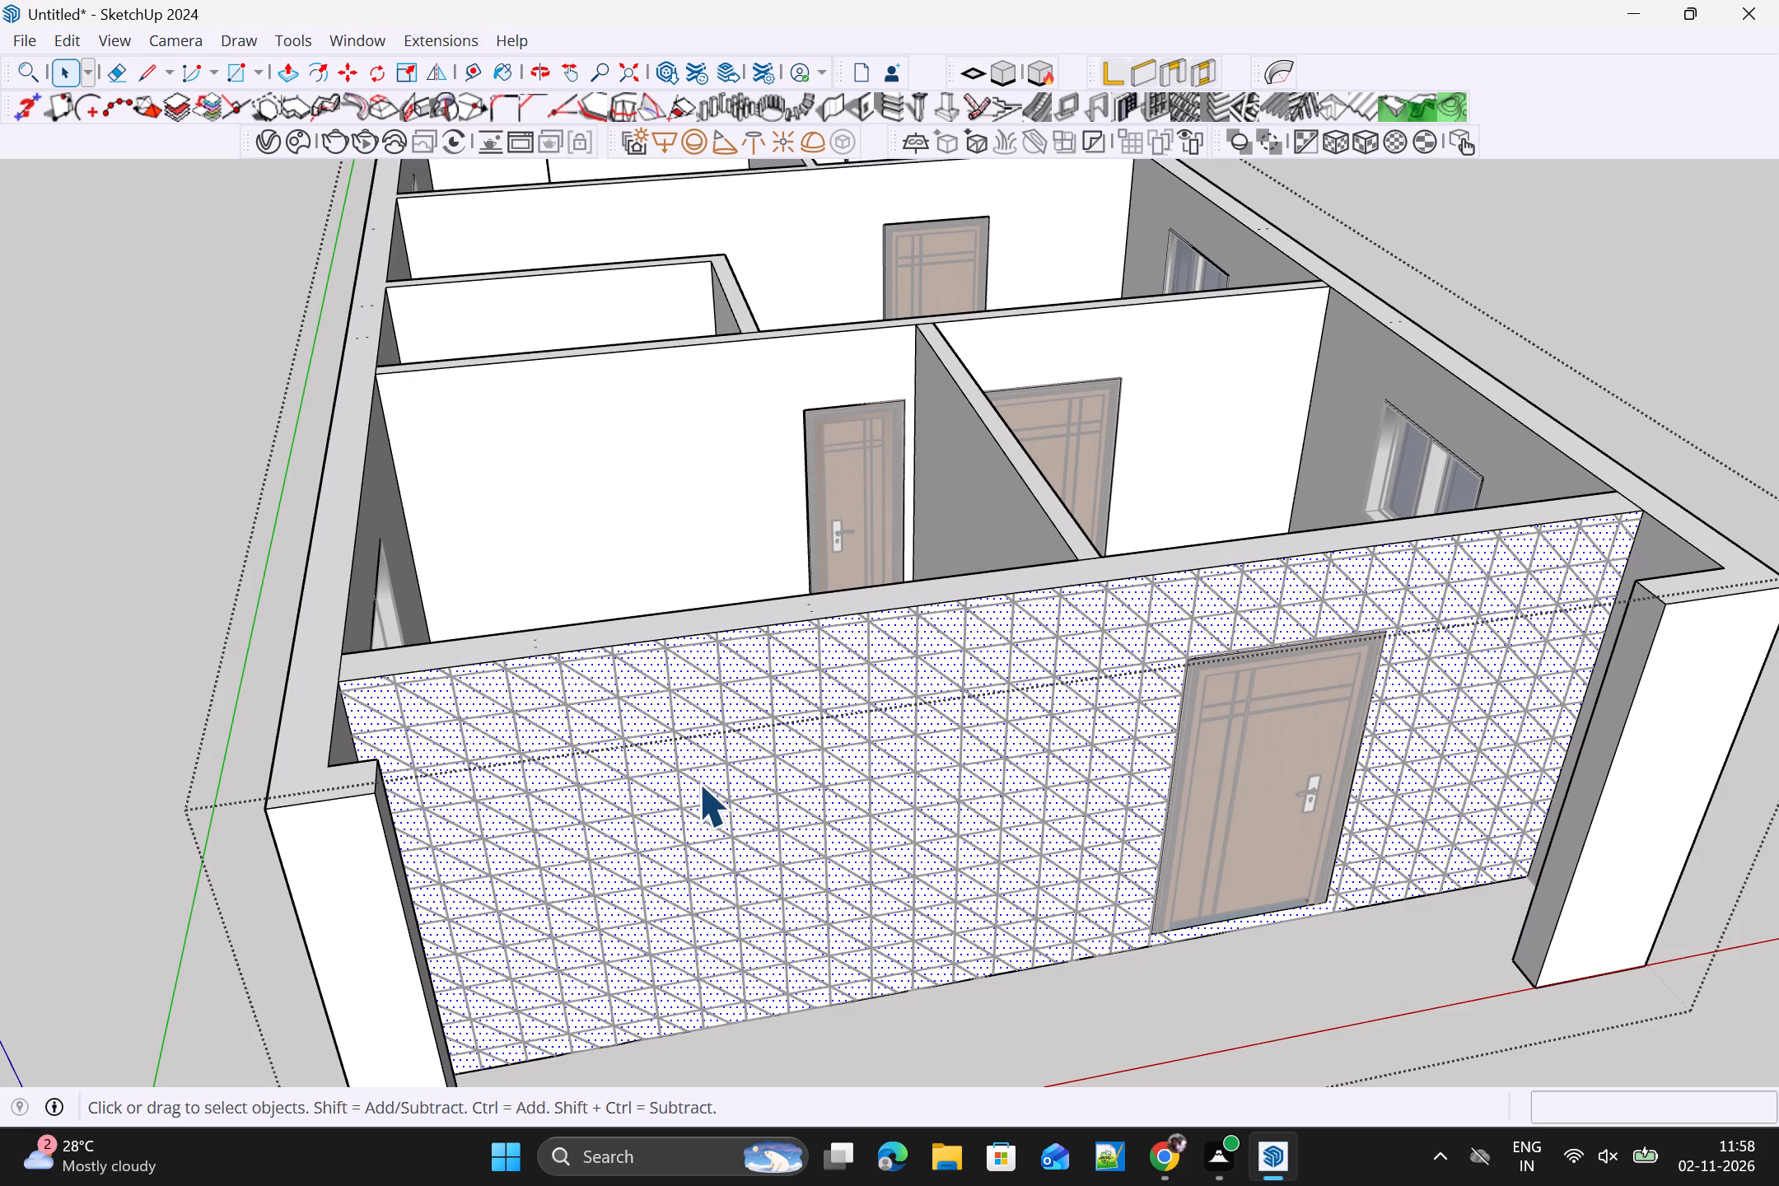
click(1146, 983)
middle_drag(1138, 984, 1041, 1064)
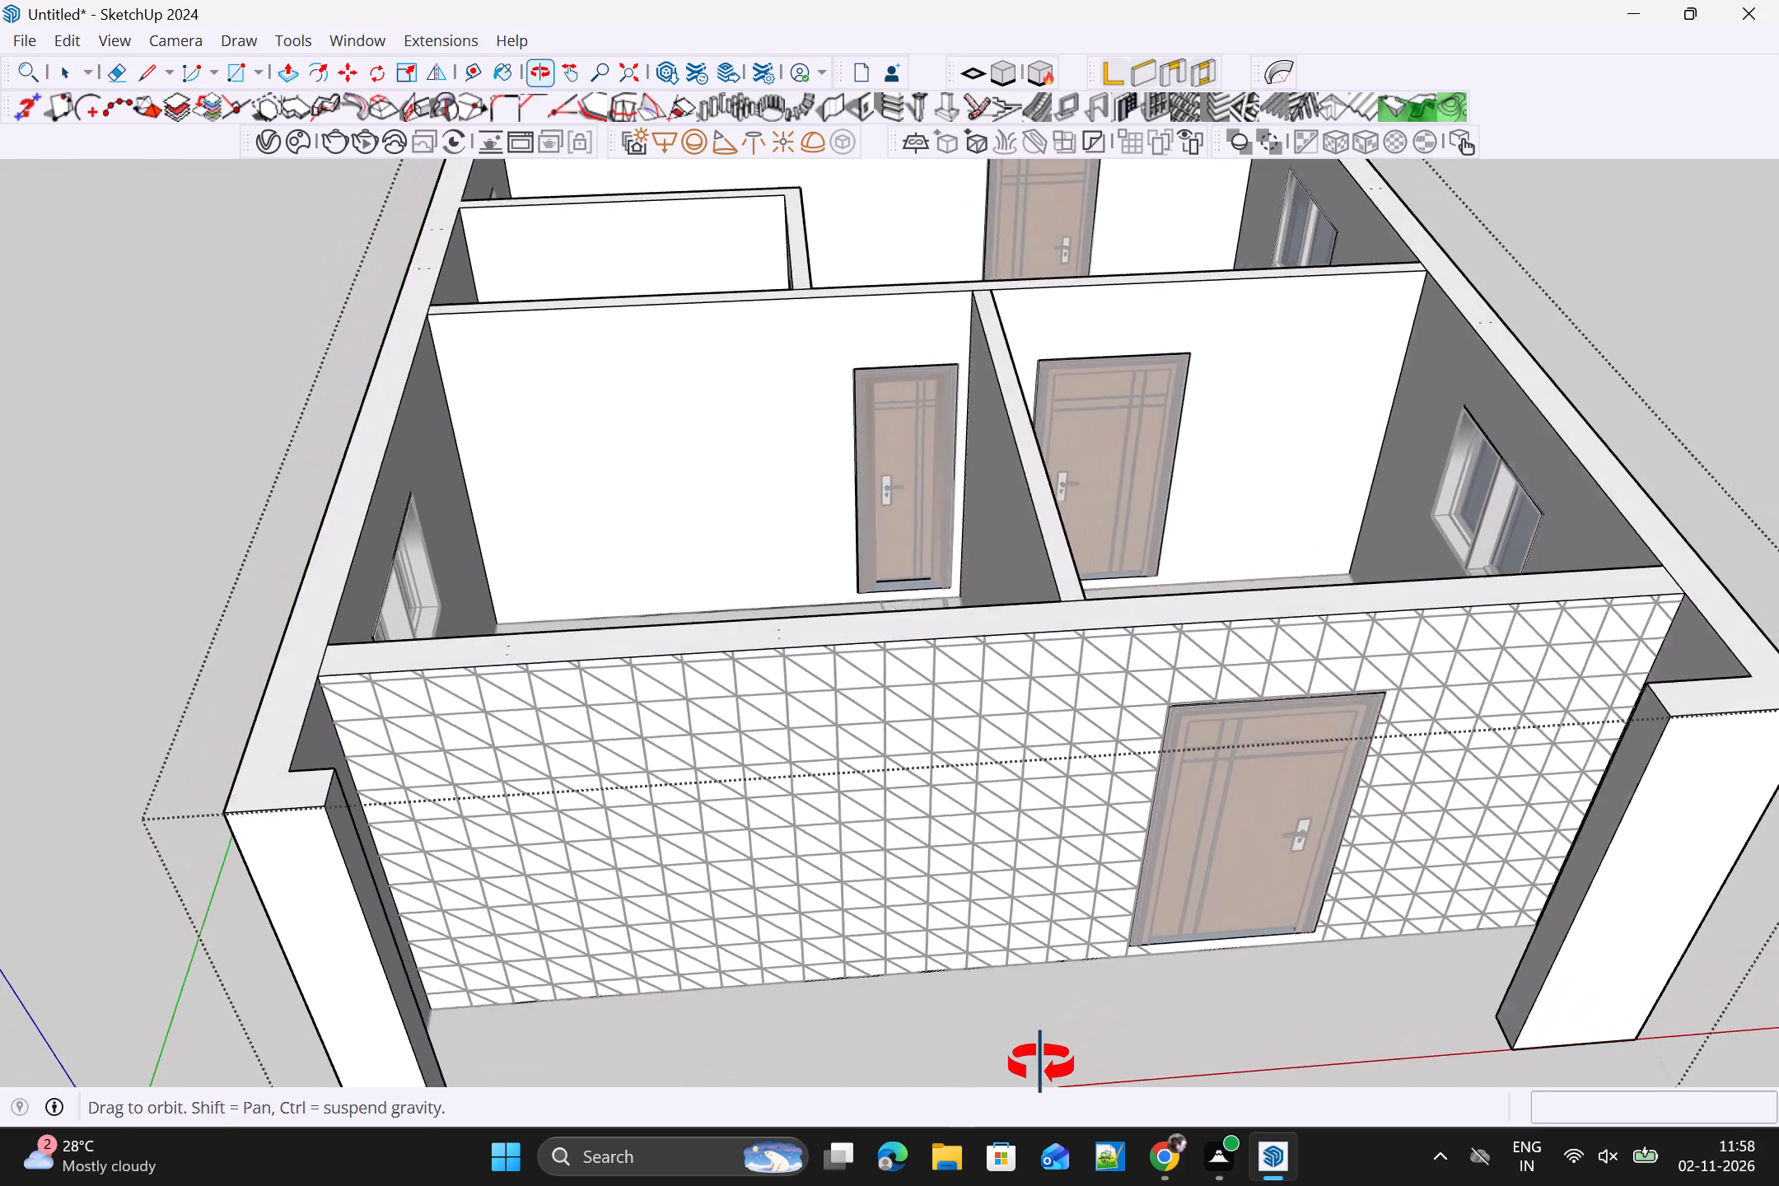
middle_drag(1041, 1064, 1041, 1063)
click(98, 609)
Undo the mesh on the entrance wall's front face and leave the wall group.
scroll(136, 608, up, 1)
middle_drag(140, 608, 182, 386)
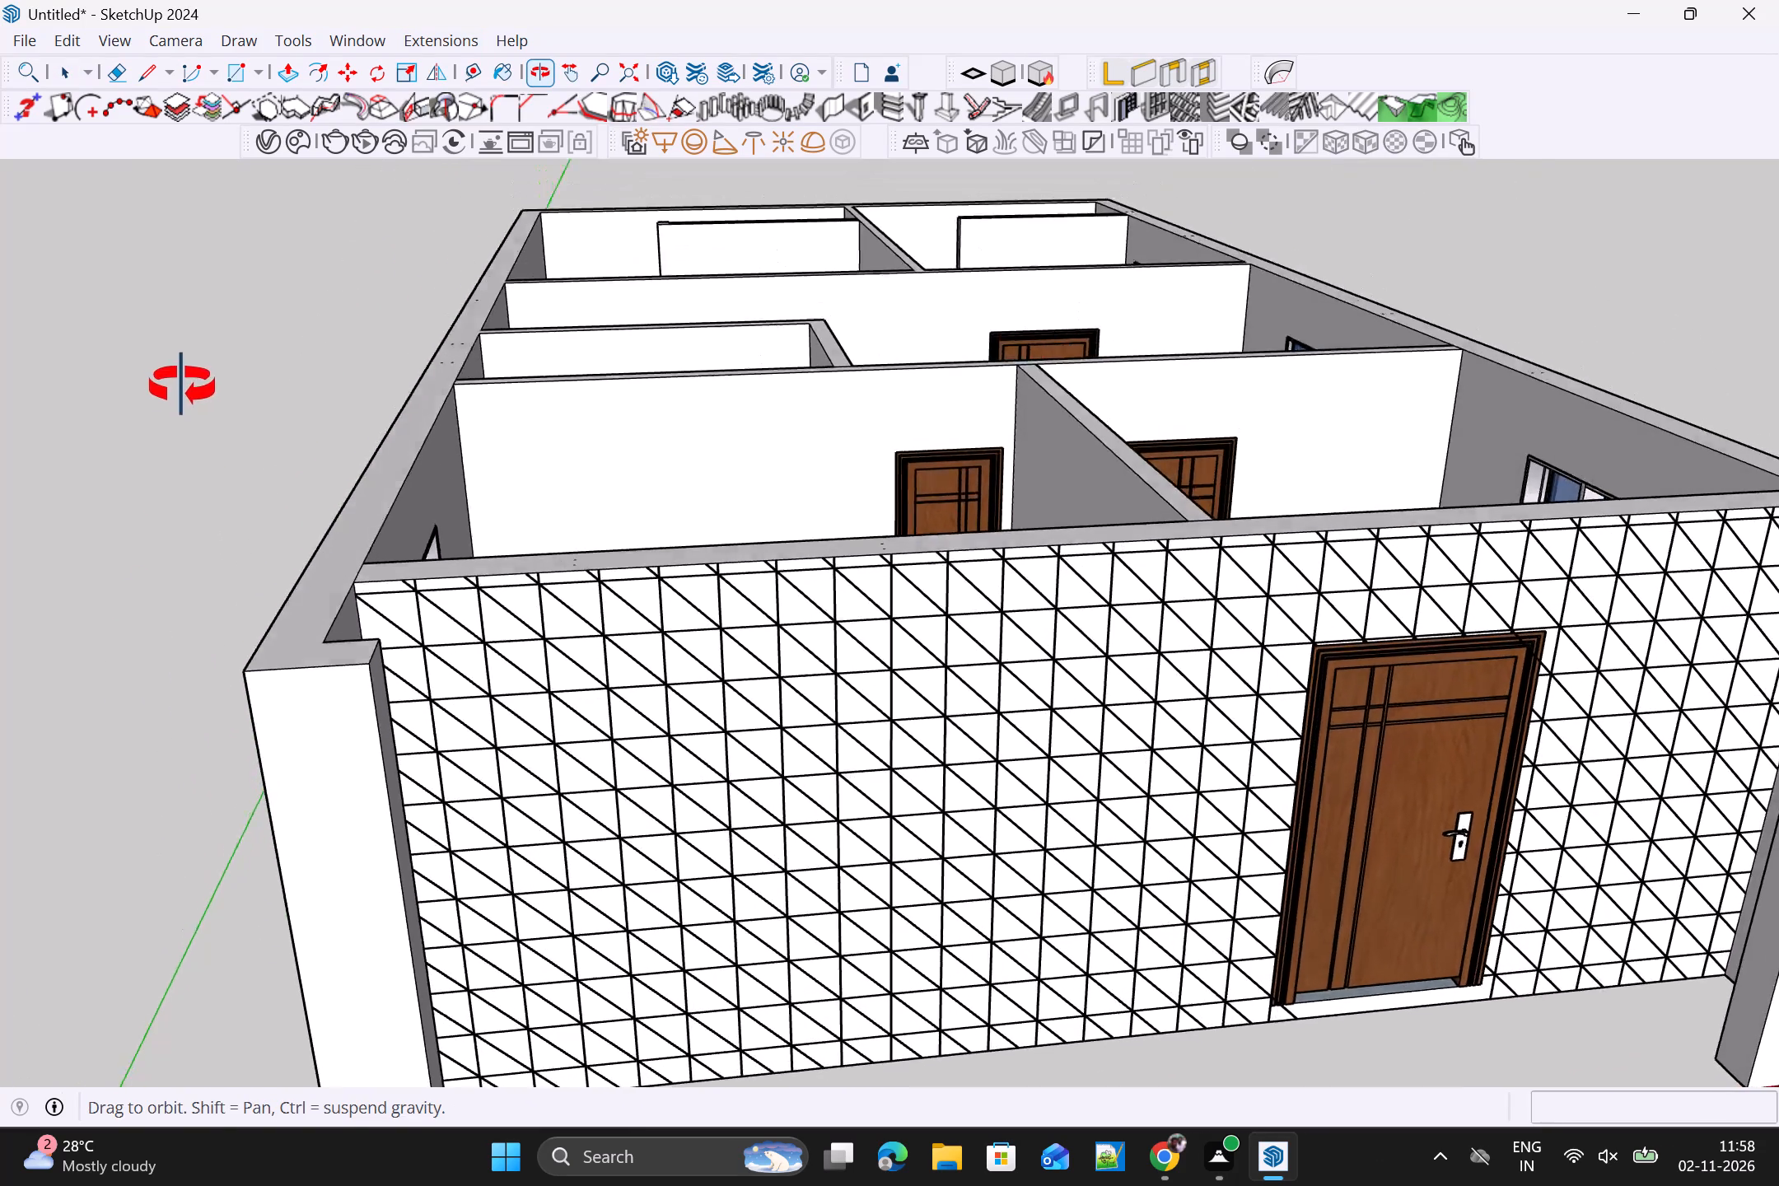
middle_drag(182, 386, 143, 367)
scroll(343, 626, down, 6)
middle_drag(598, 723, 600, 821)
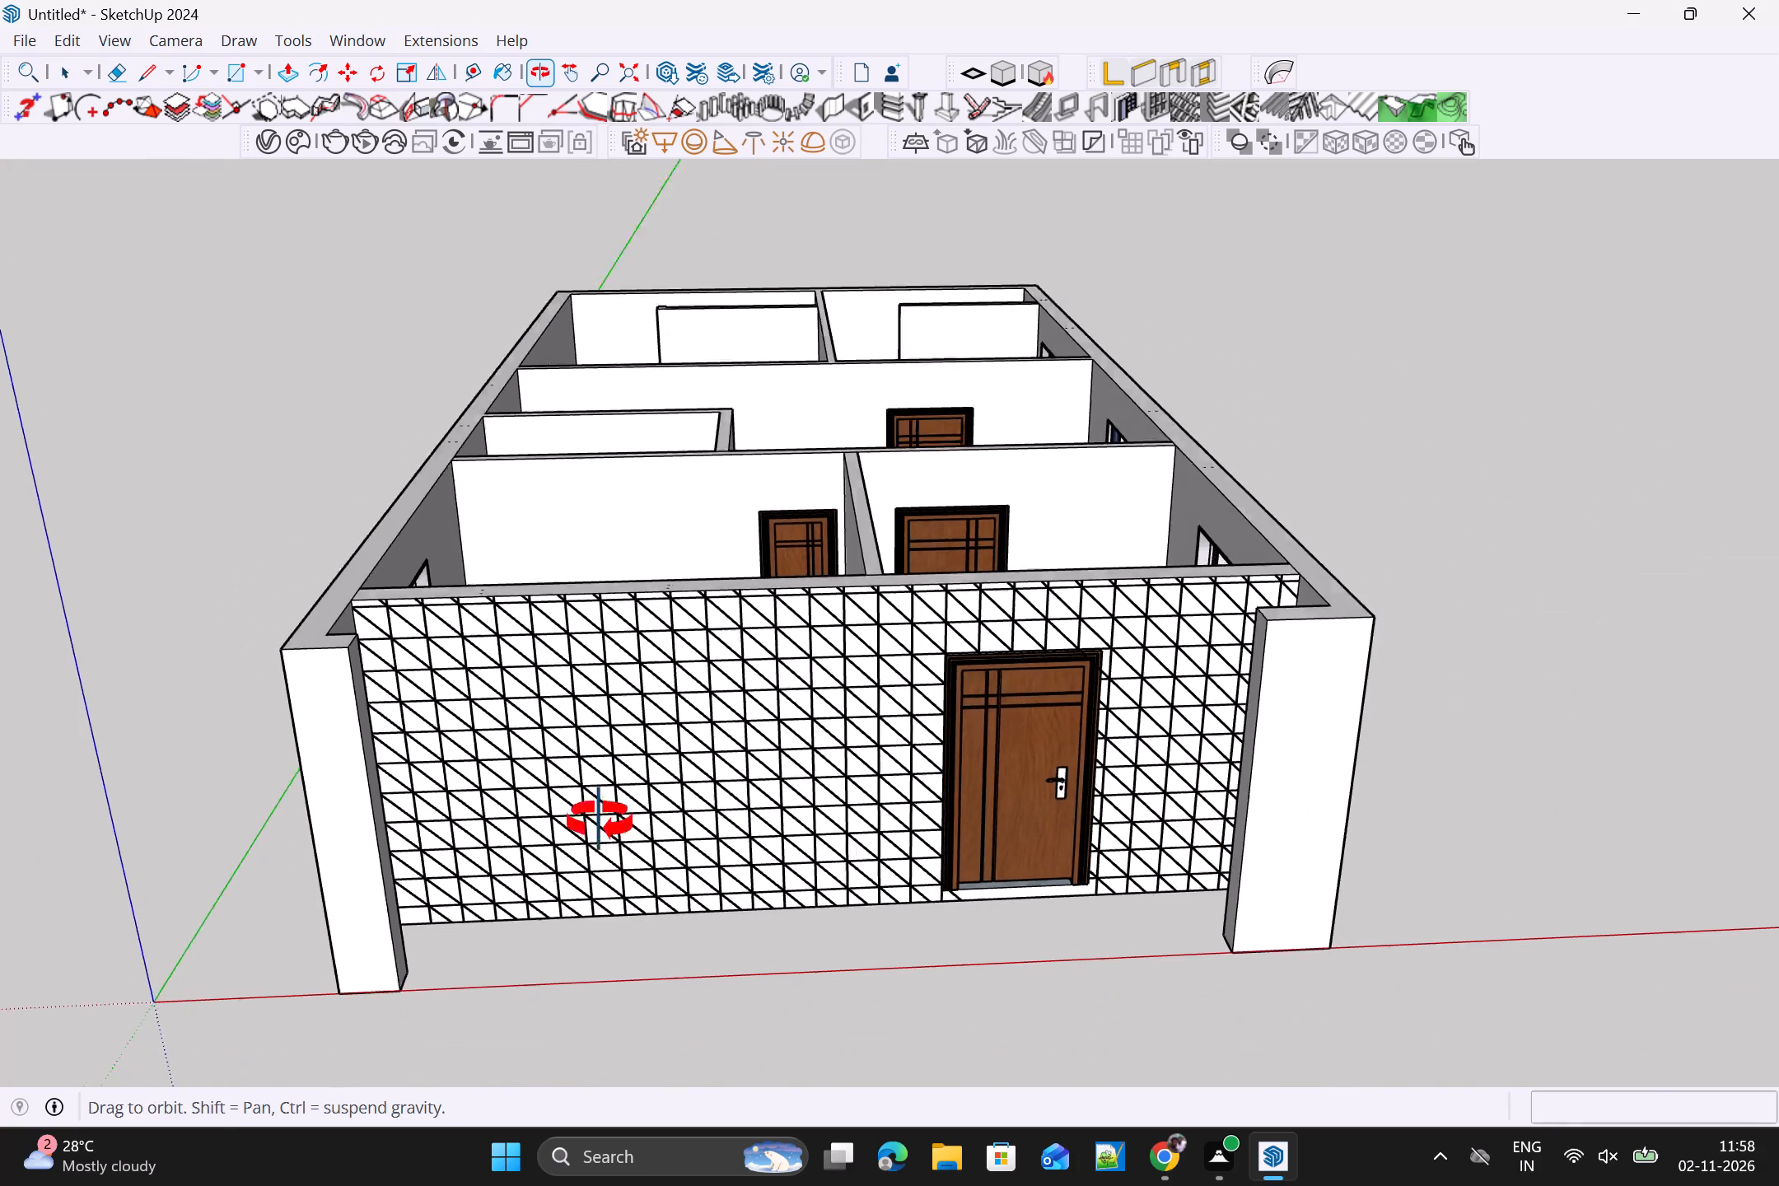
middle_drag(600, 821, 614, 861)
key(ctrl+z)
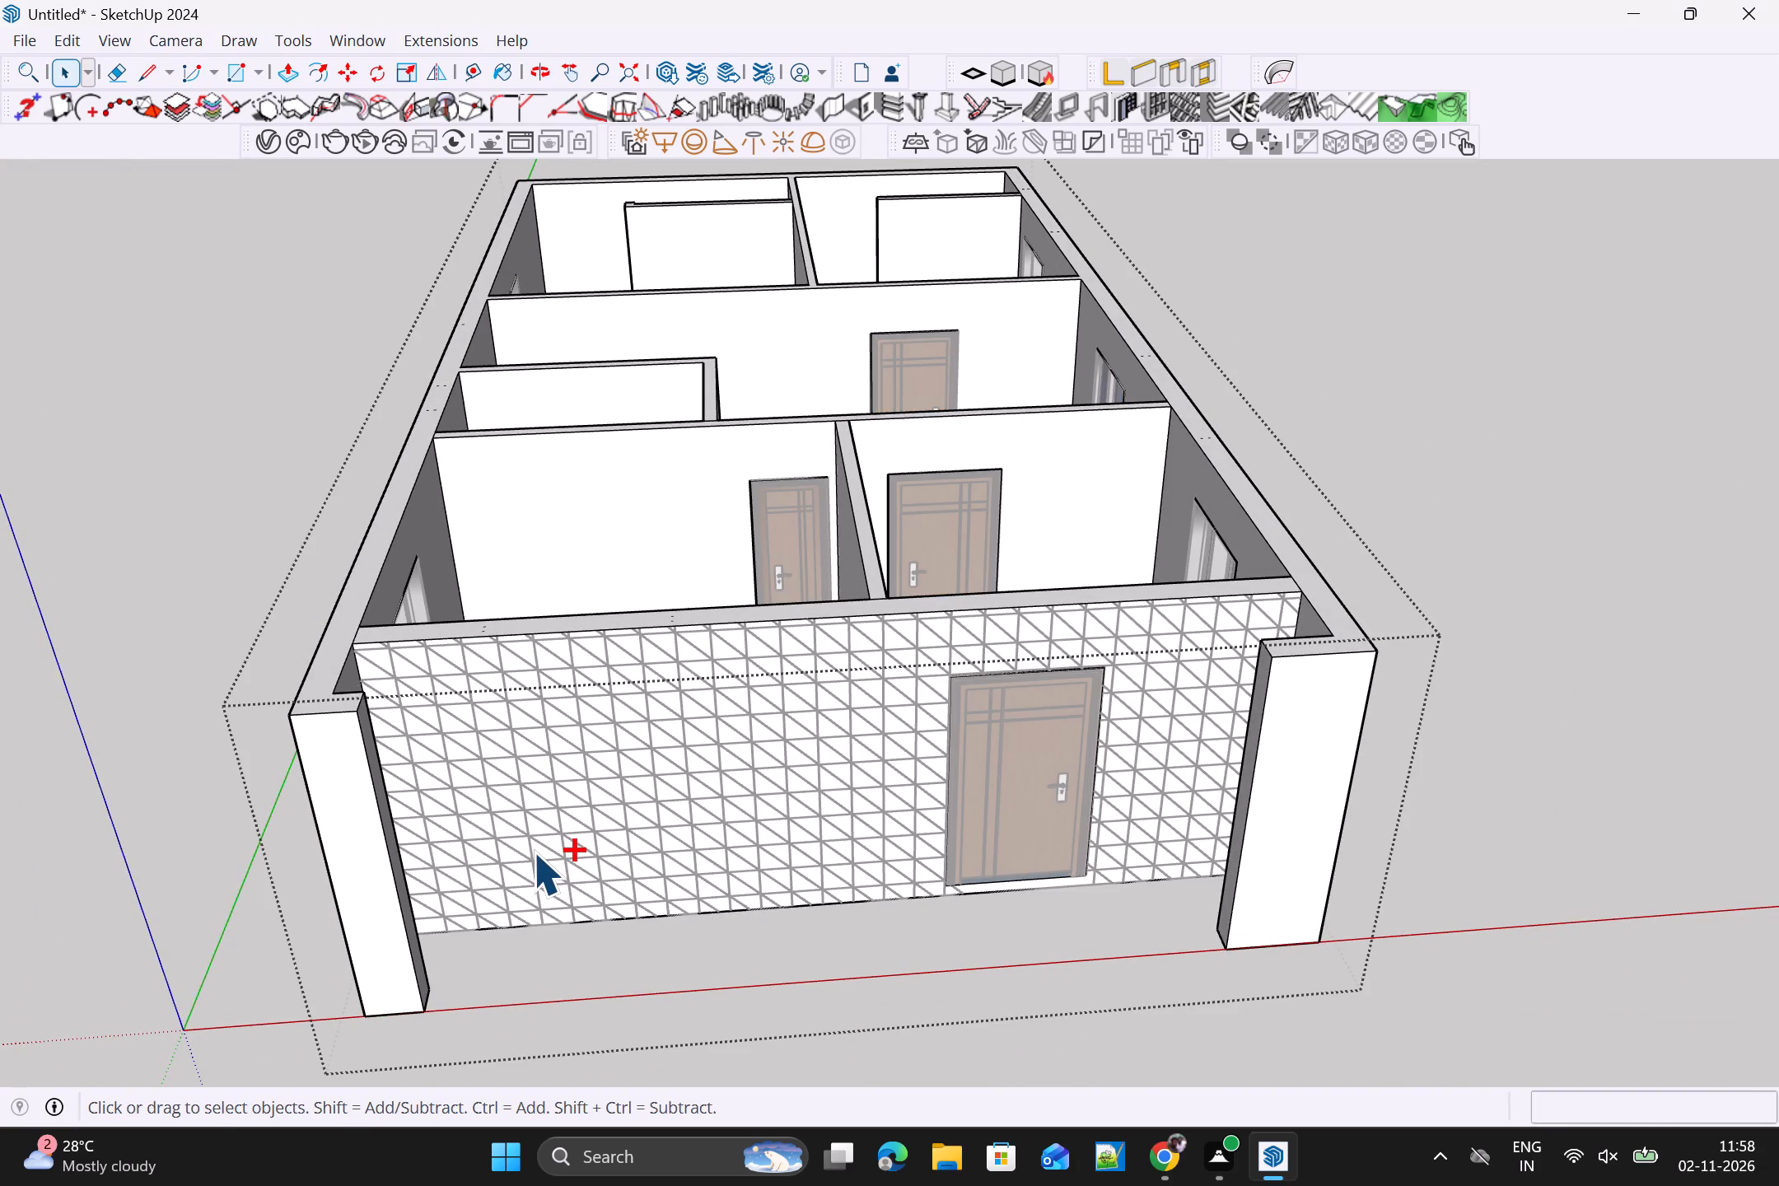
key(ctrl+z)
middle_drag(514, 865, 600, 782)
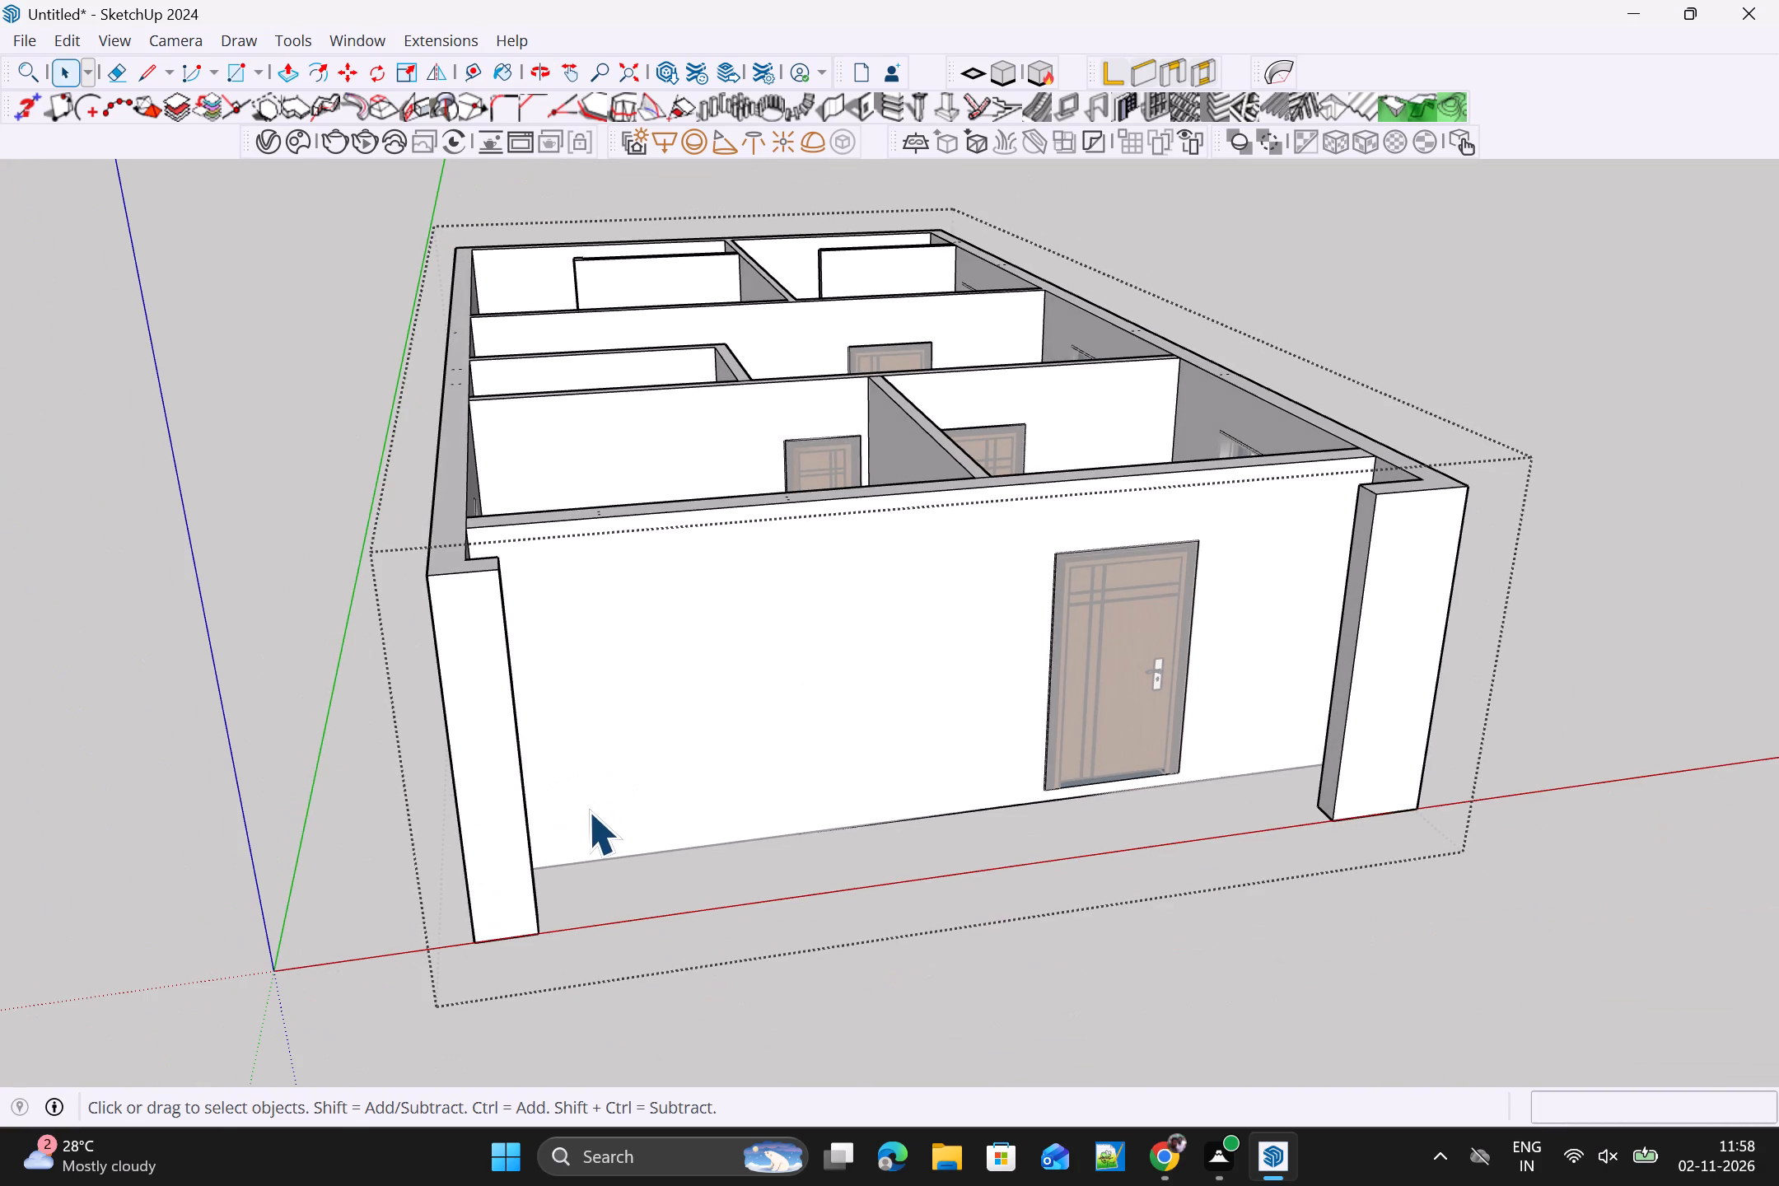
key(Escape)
Draw a 9" line across the inner side face of the front return farther from the entrance door, partway up.
middle_drag(634, 880, 405, 877)
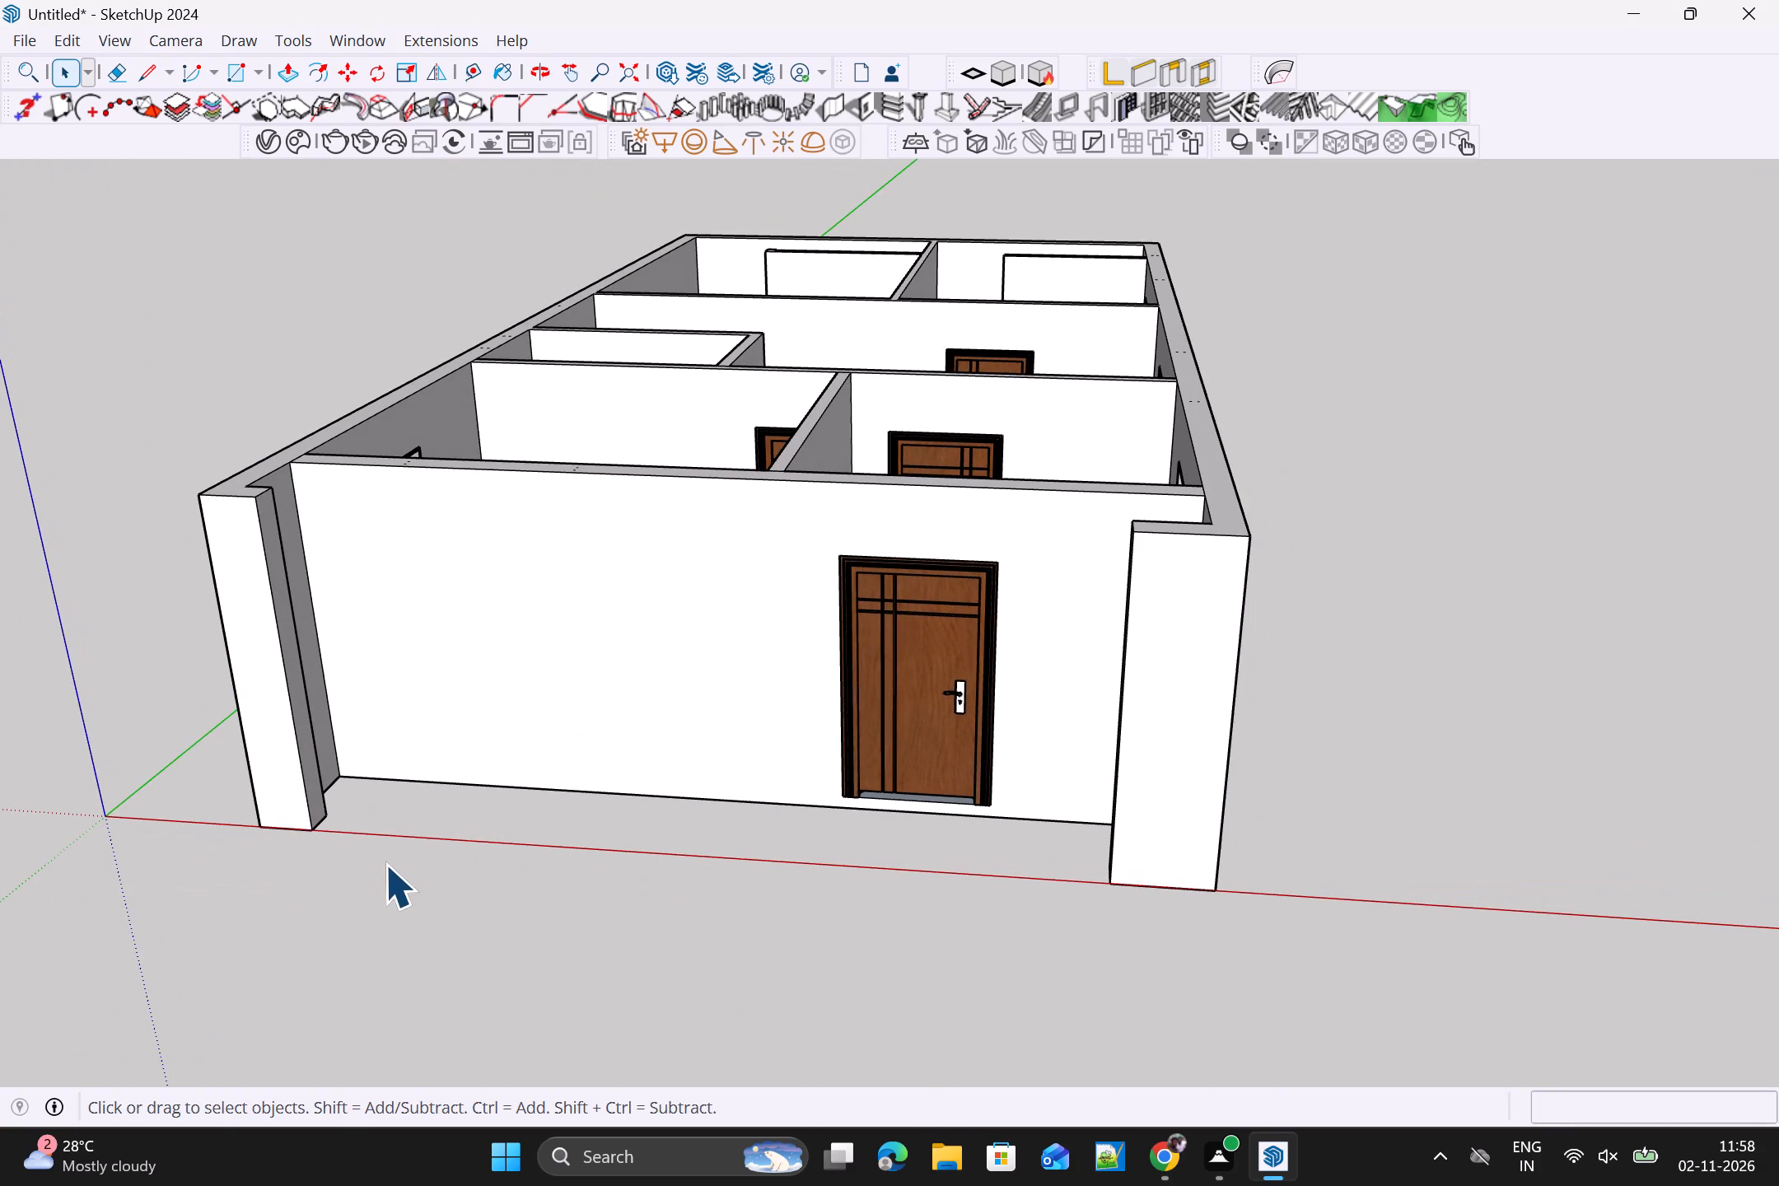
key(l)
scroll(316, 747, up, 3)
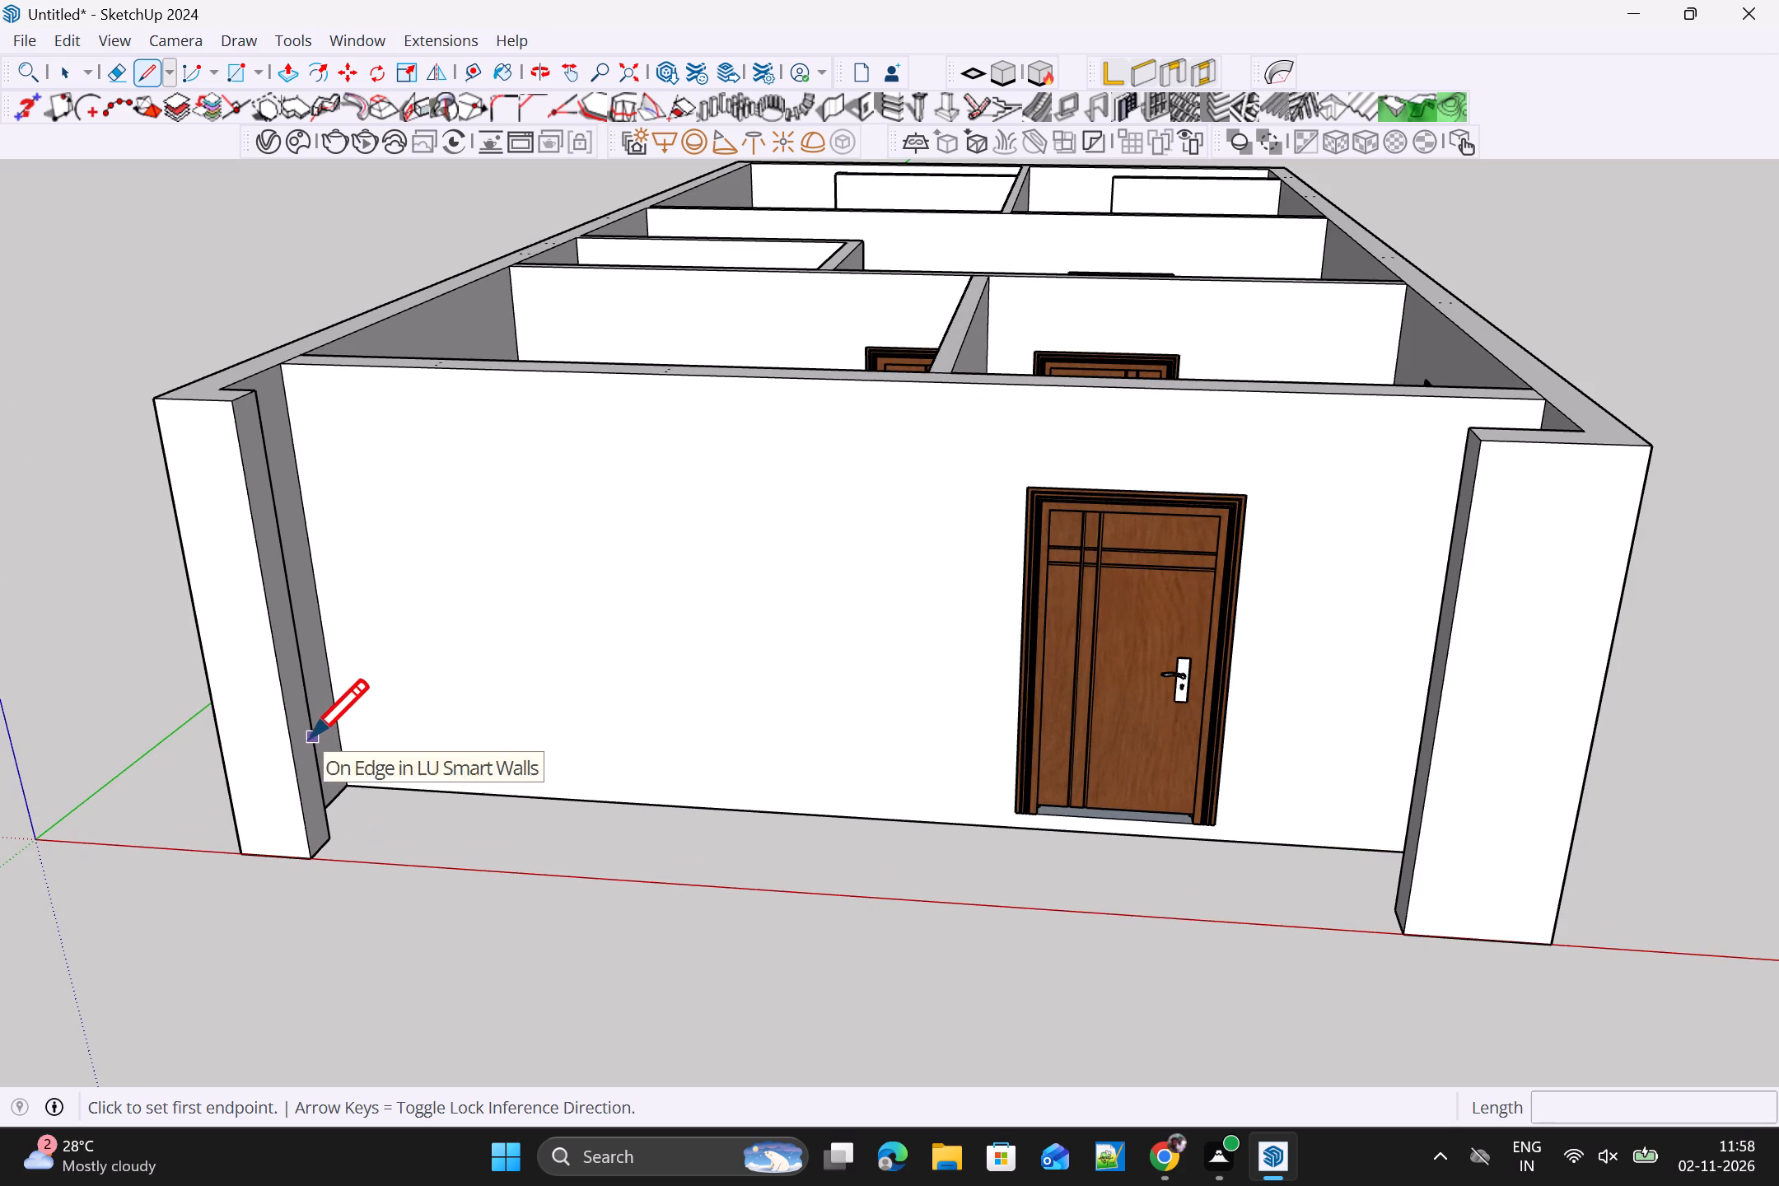
click(290, 707)
click(314, 693)
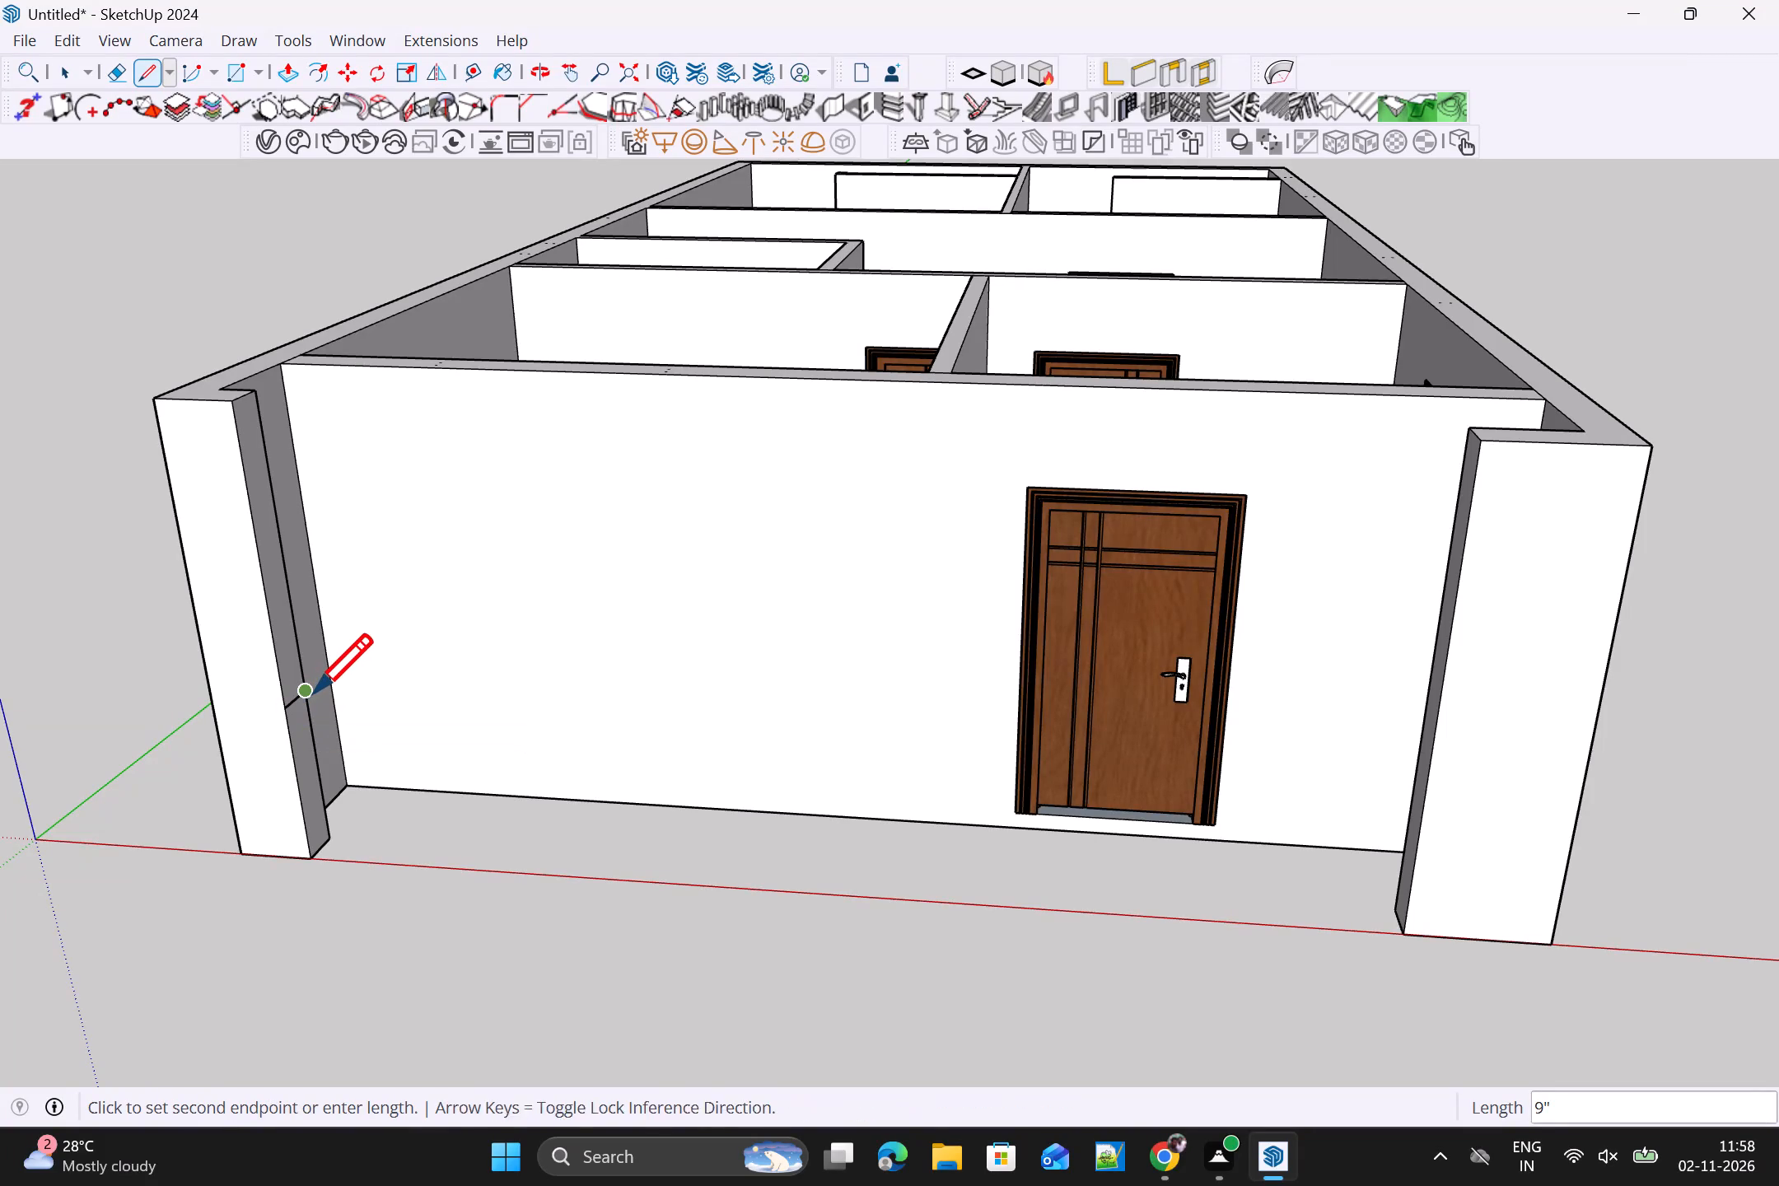
key(space)
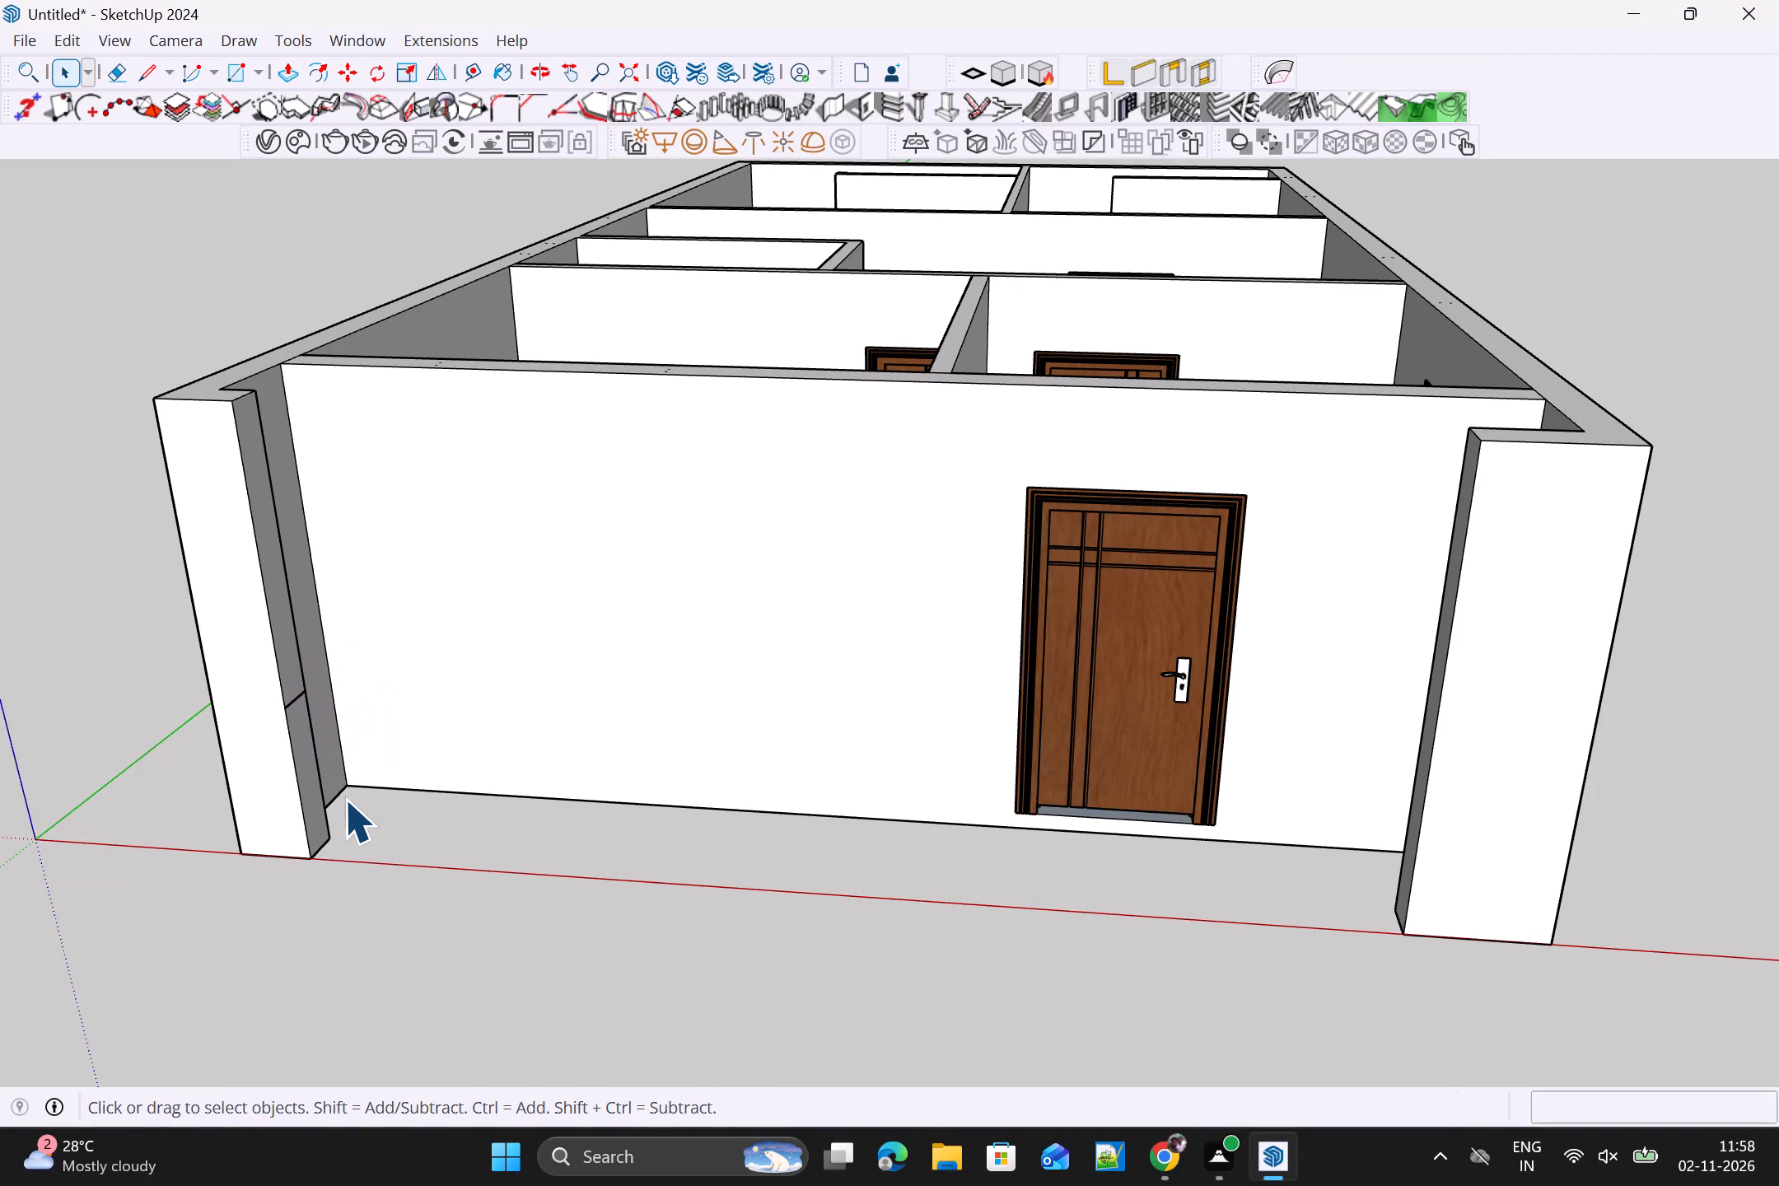
Delete the 9" line on the inner side face of the front return farther from the entrance door.
key(p)
key(space)
triple_click(165, 772)
triple_click(277, 746)
scroll(290, 744, up, 3)
click(298, 697)
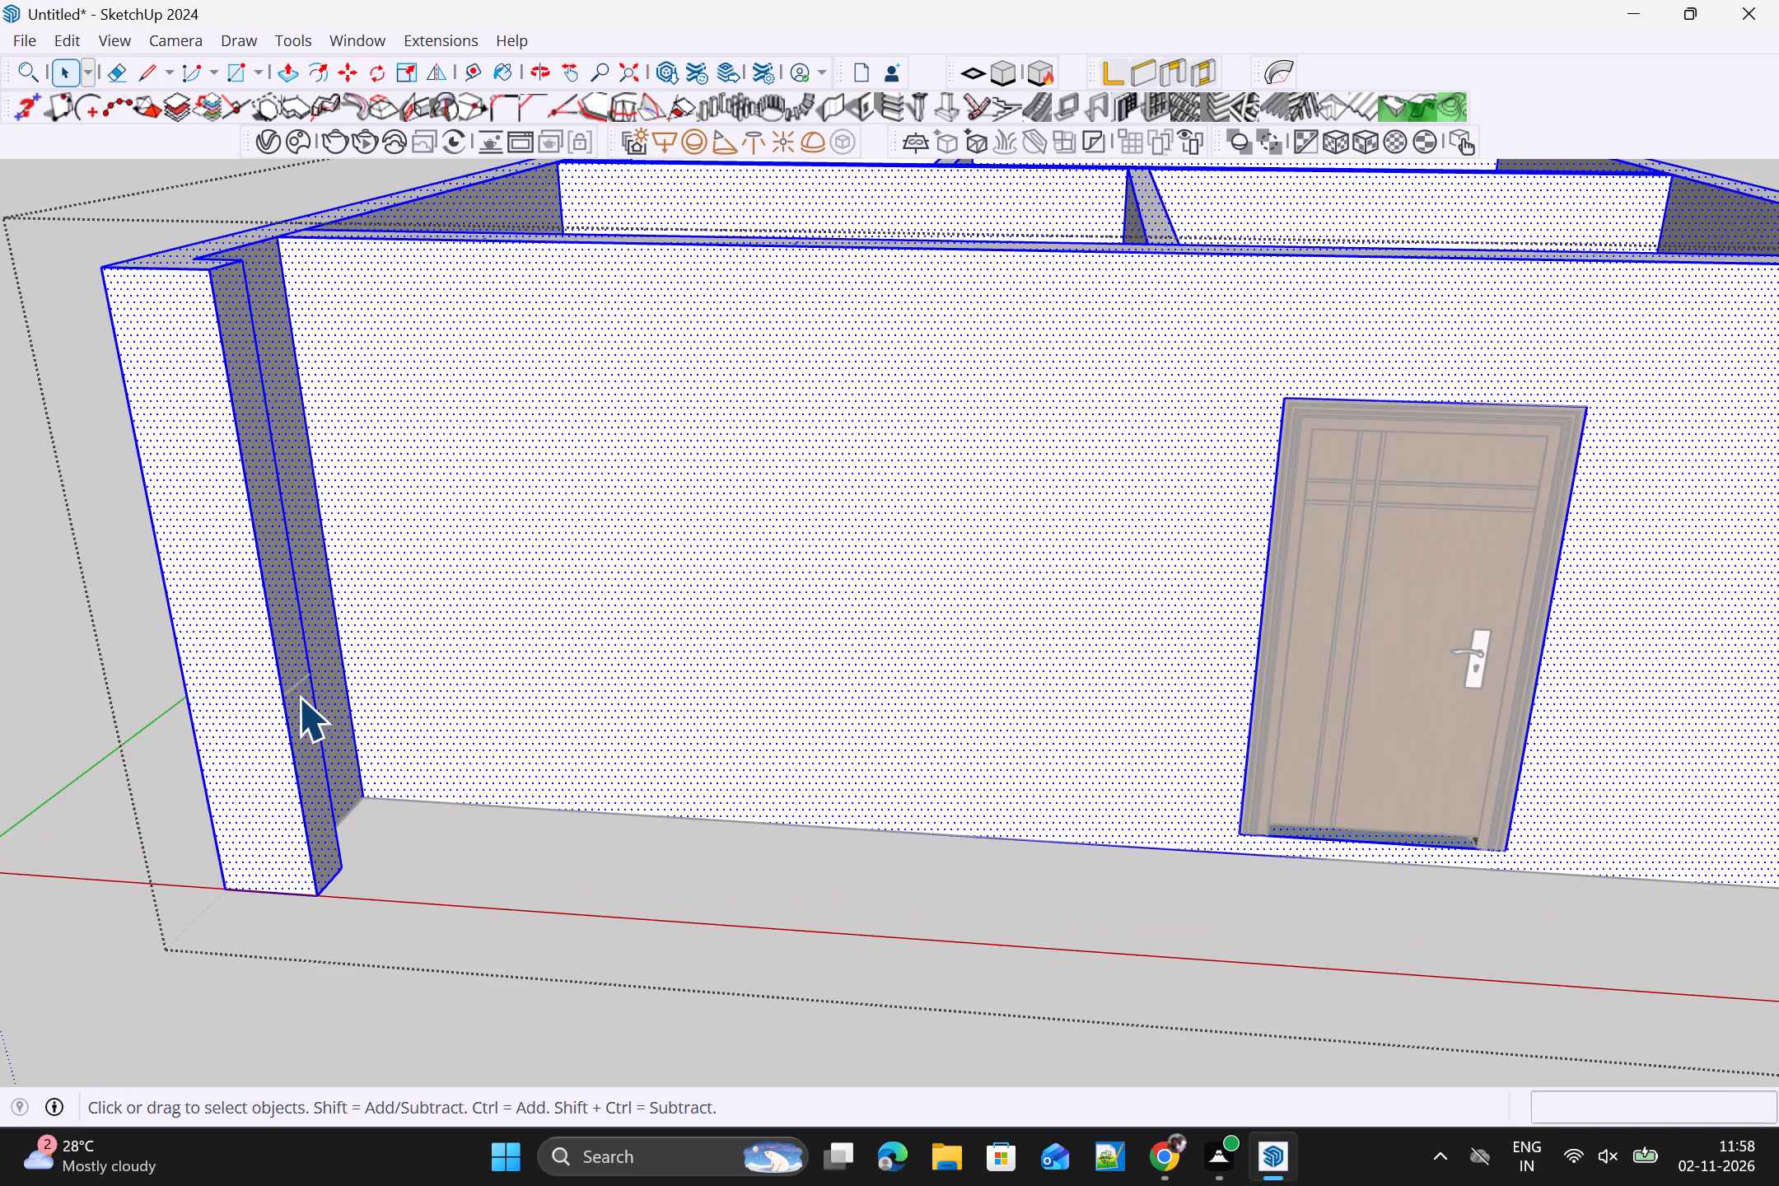
click(161, 736)
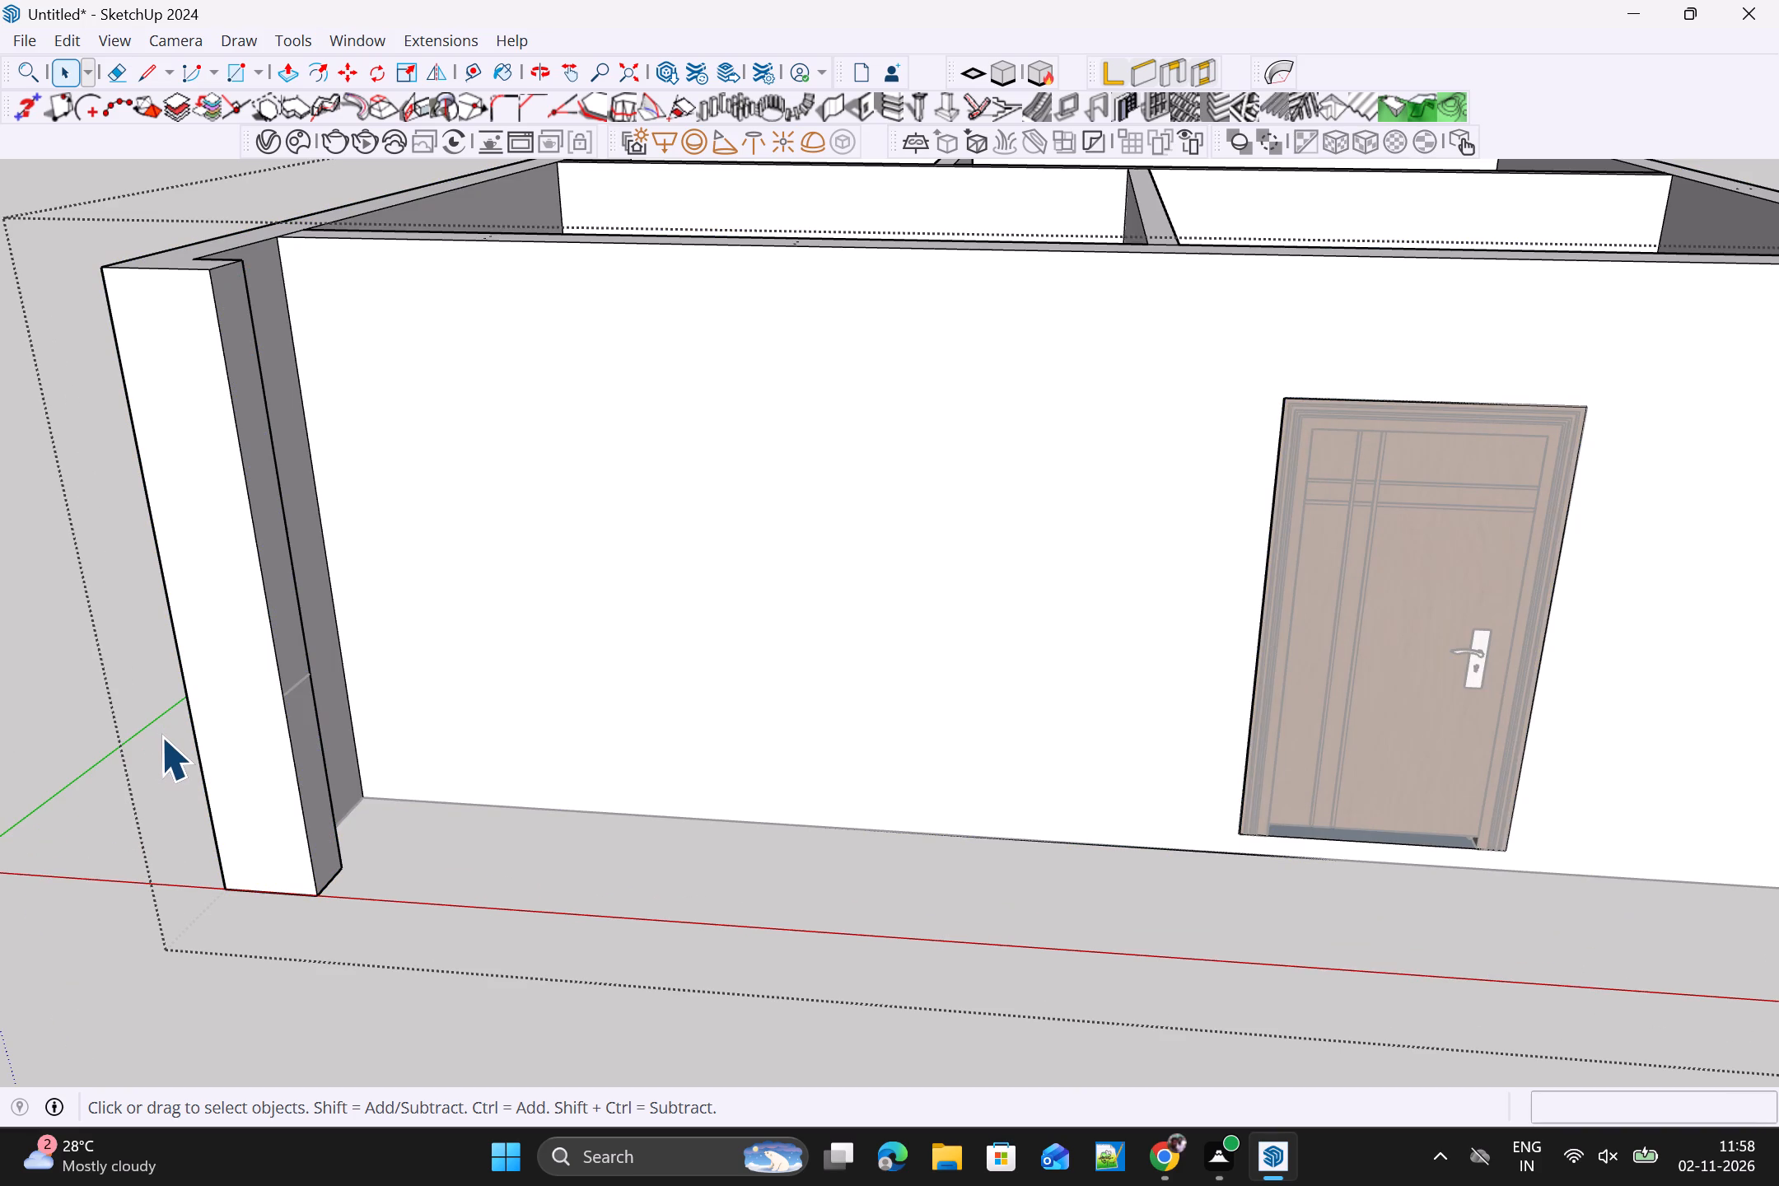
key(Escape)
click(293, 689)
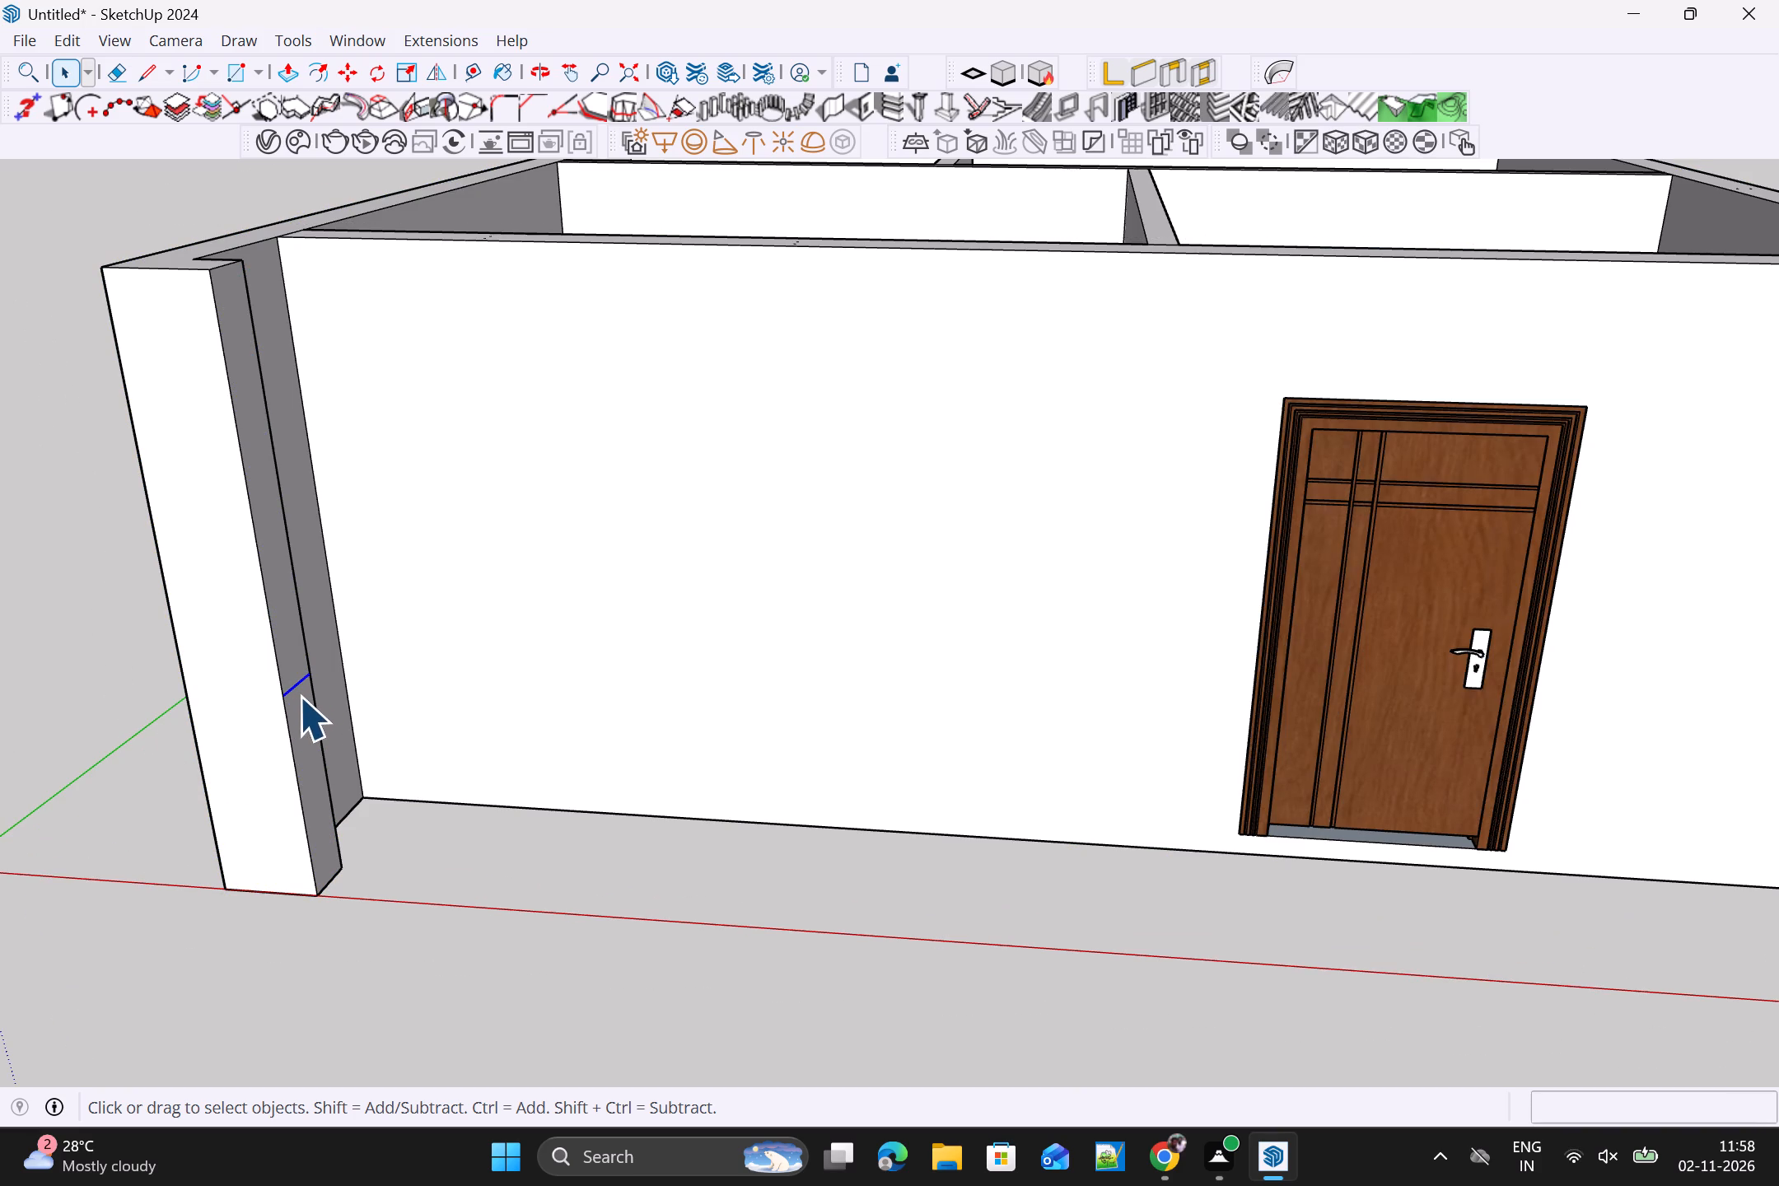
key(Delete)
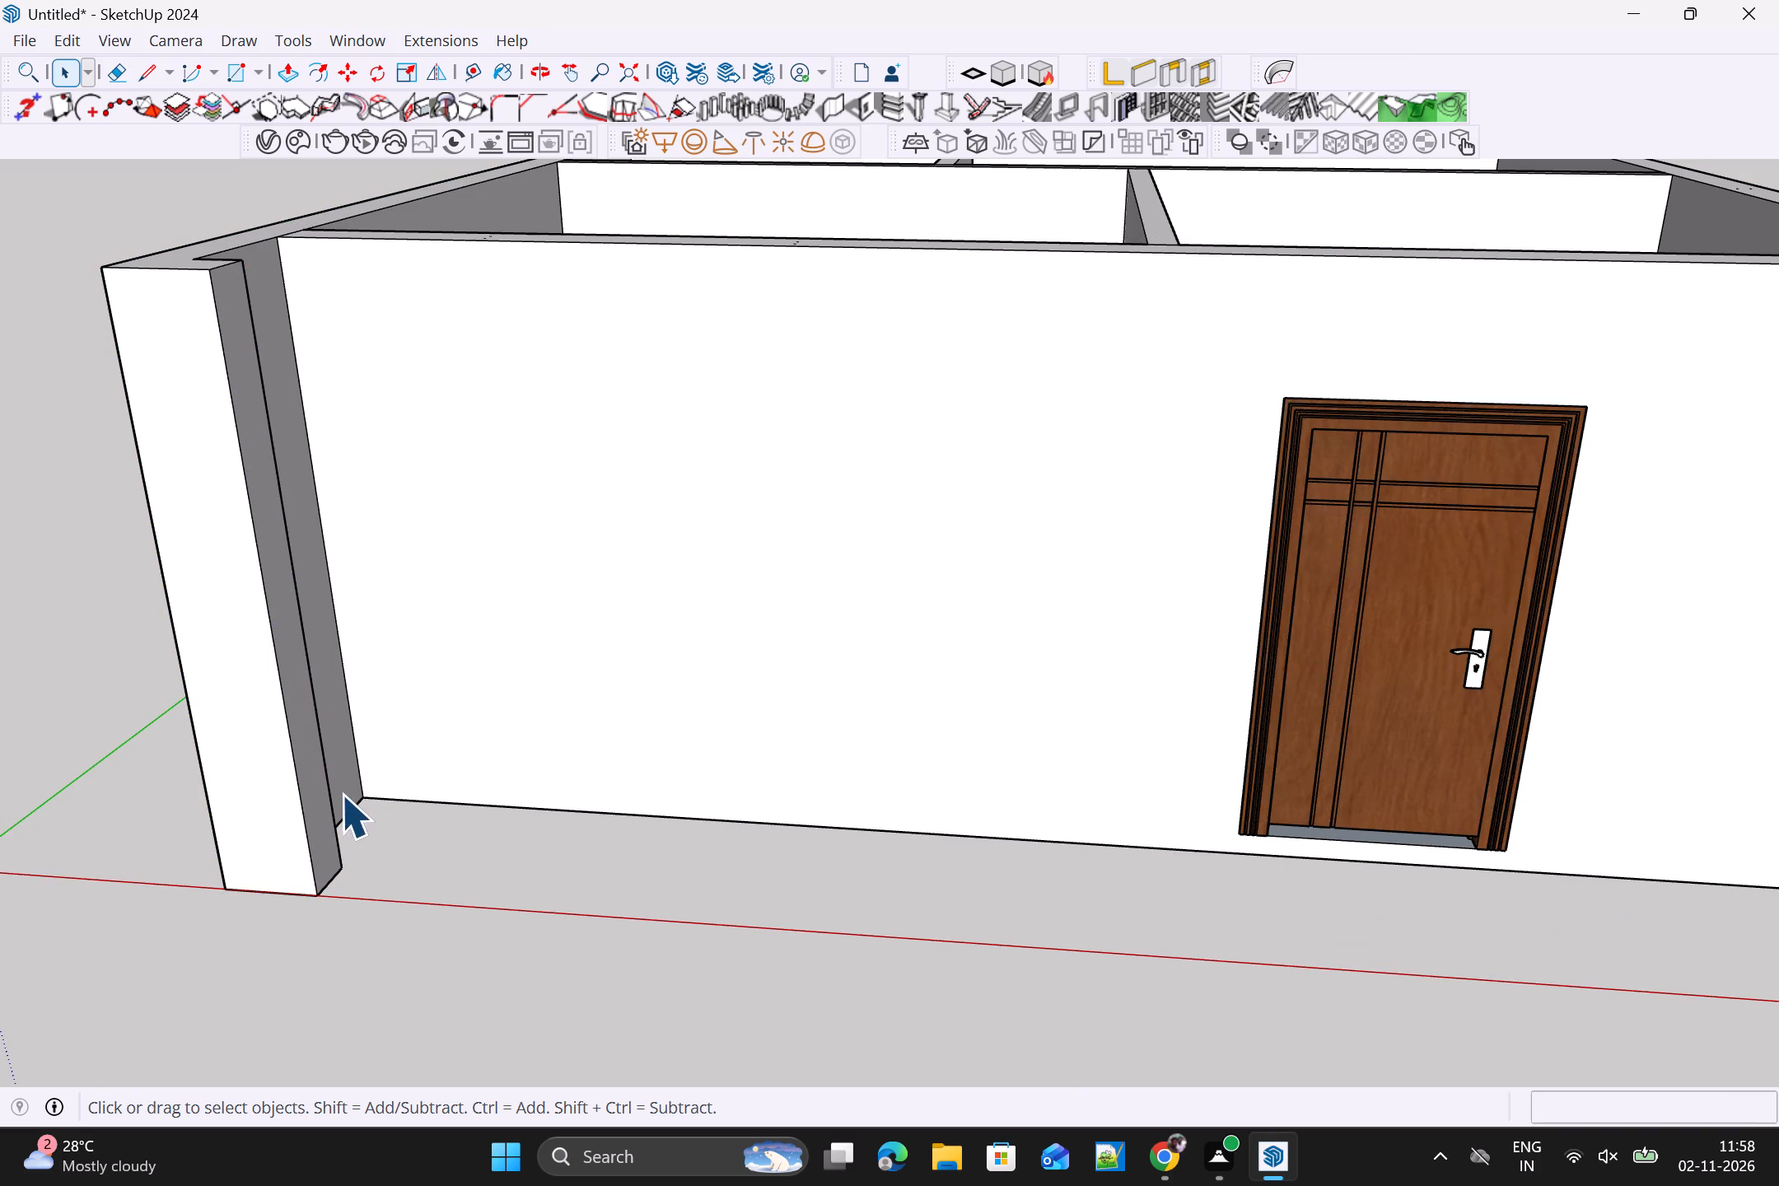
Inside the wall group, draw a new 9" line across that return's inner side face, about a third of the way up.
middle_drag(594, 881, 562, 959)
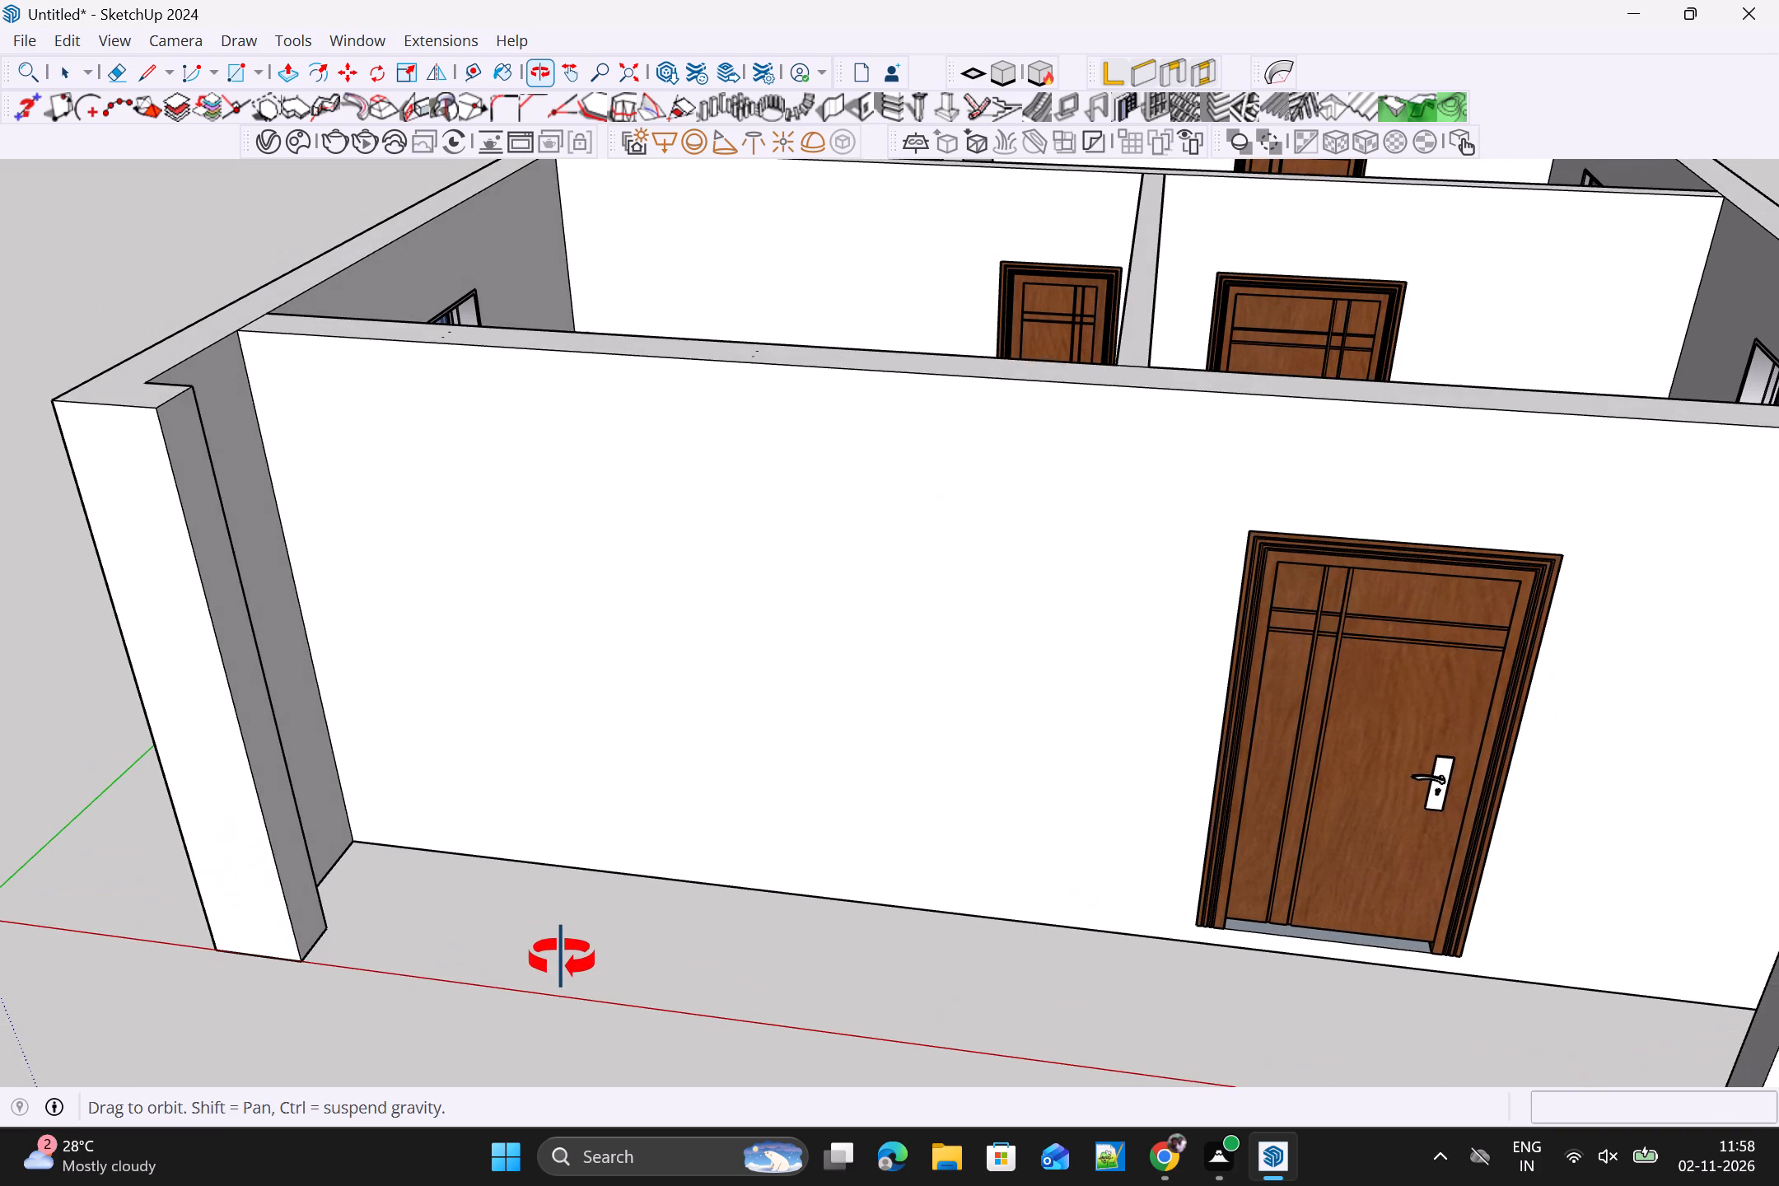
middle_drag(562, 959, 562, 960)
triple_click(290, 871)
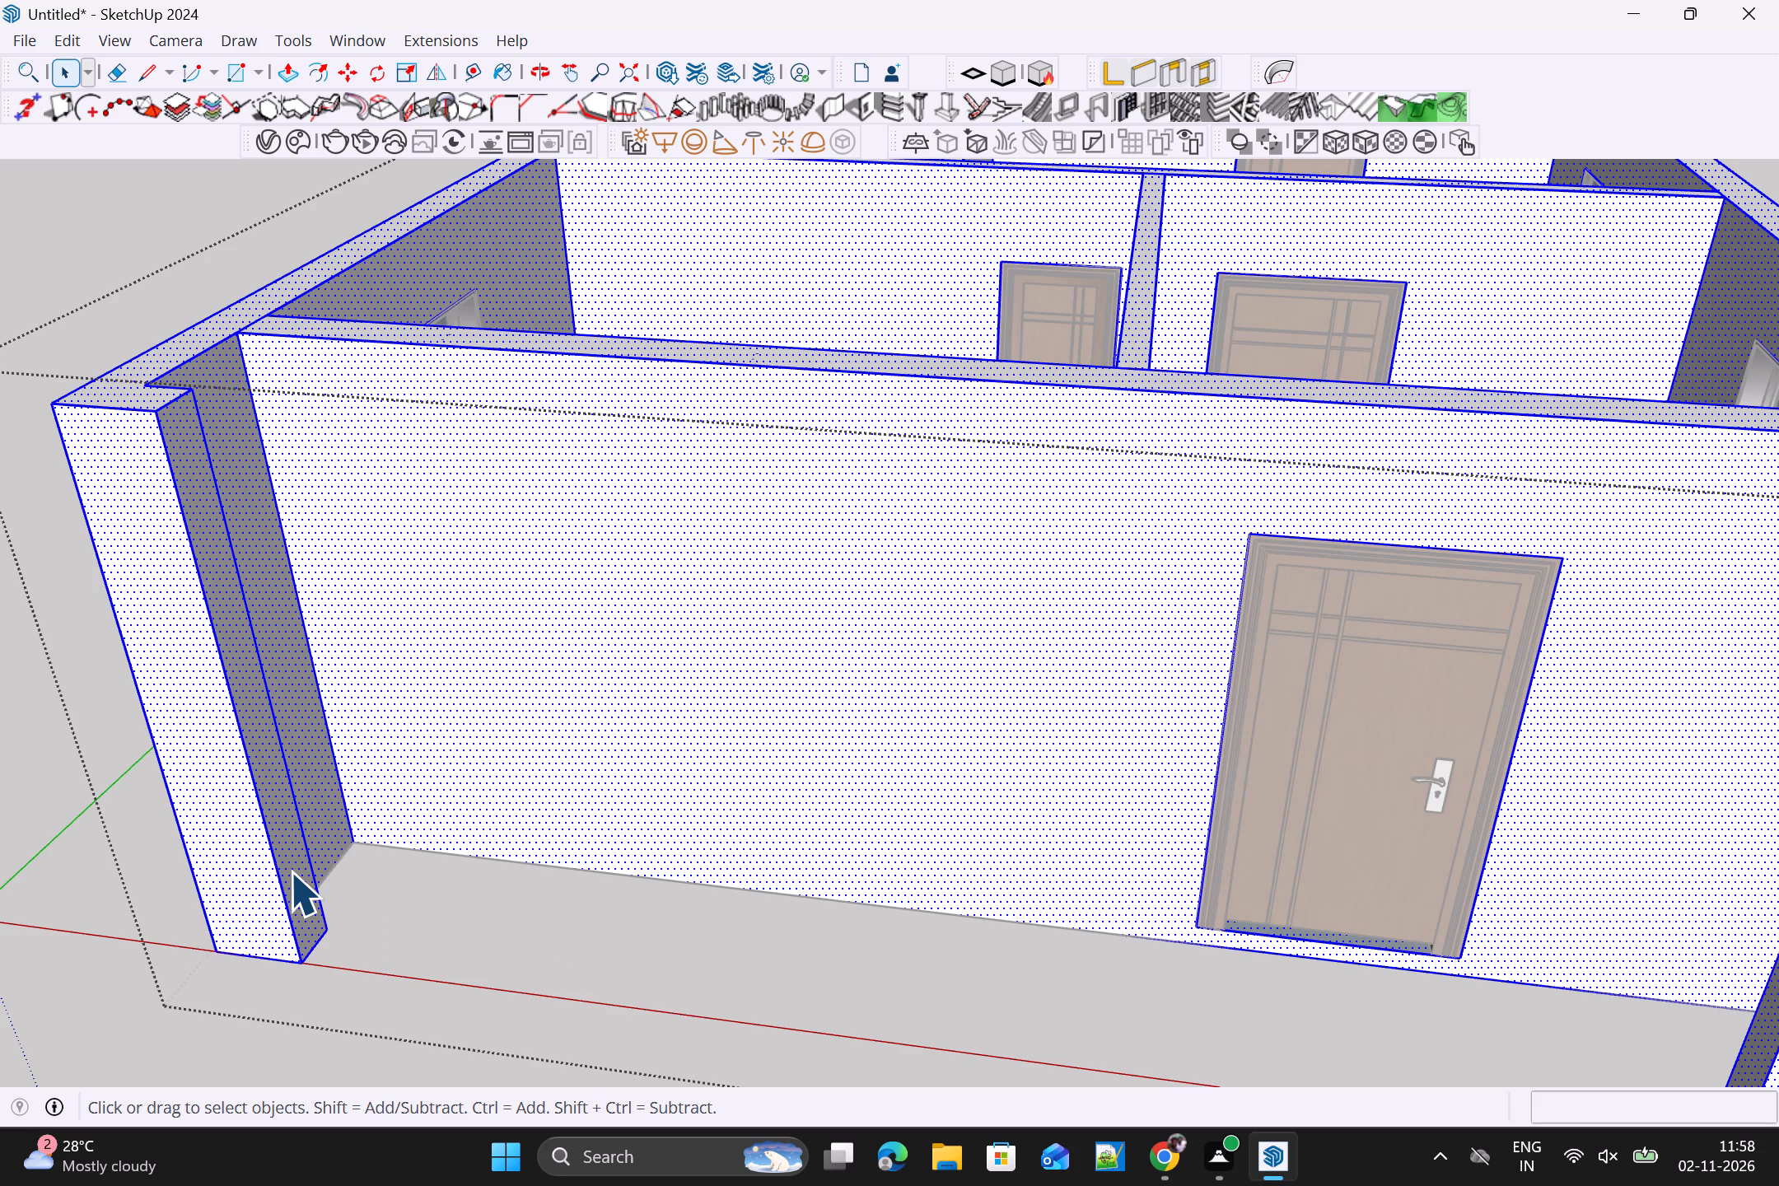
click(290, 871)
click(290, 867)
key(l)
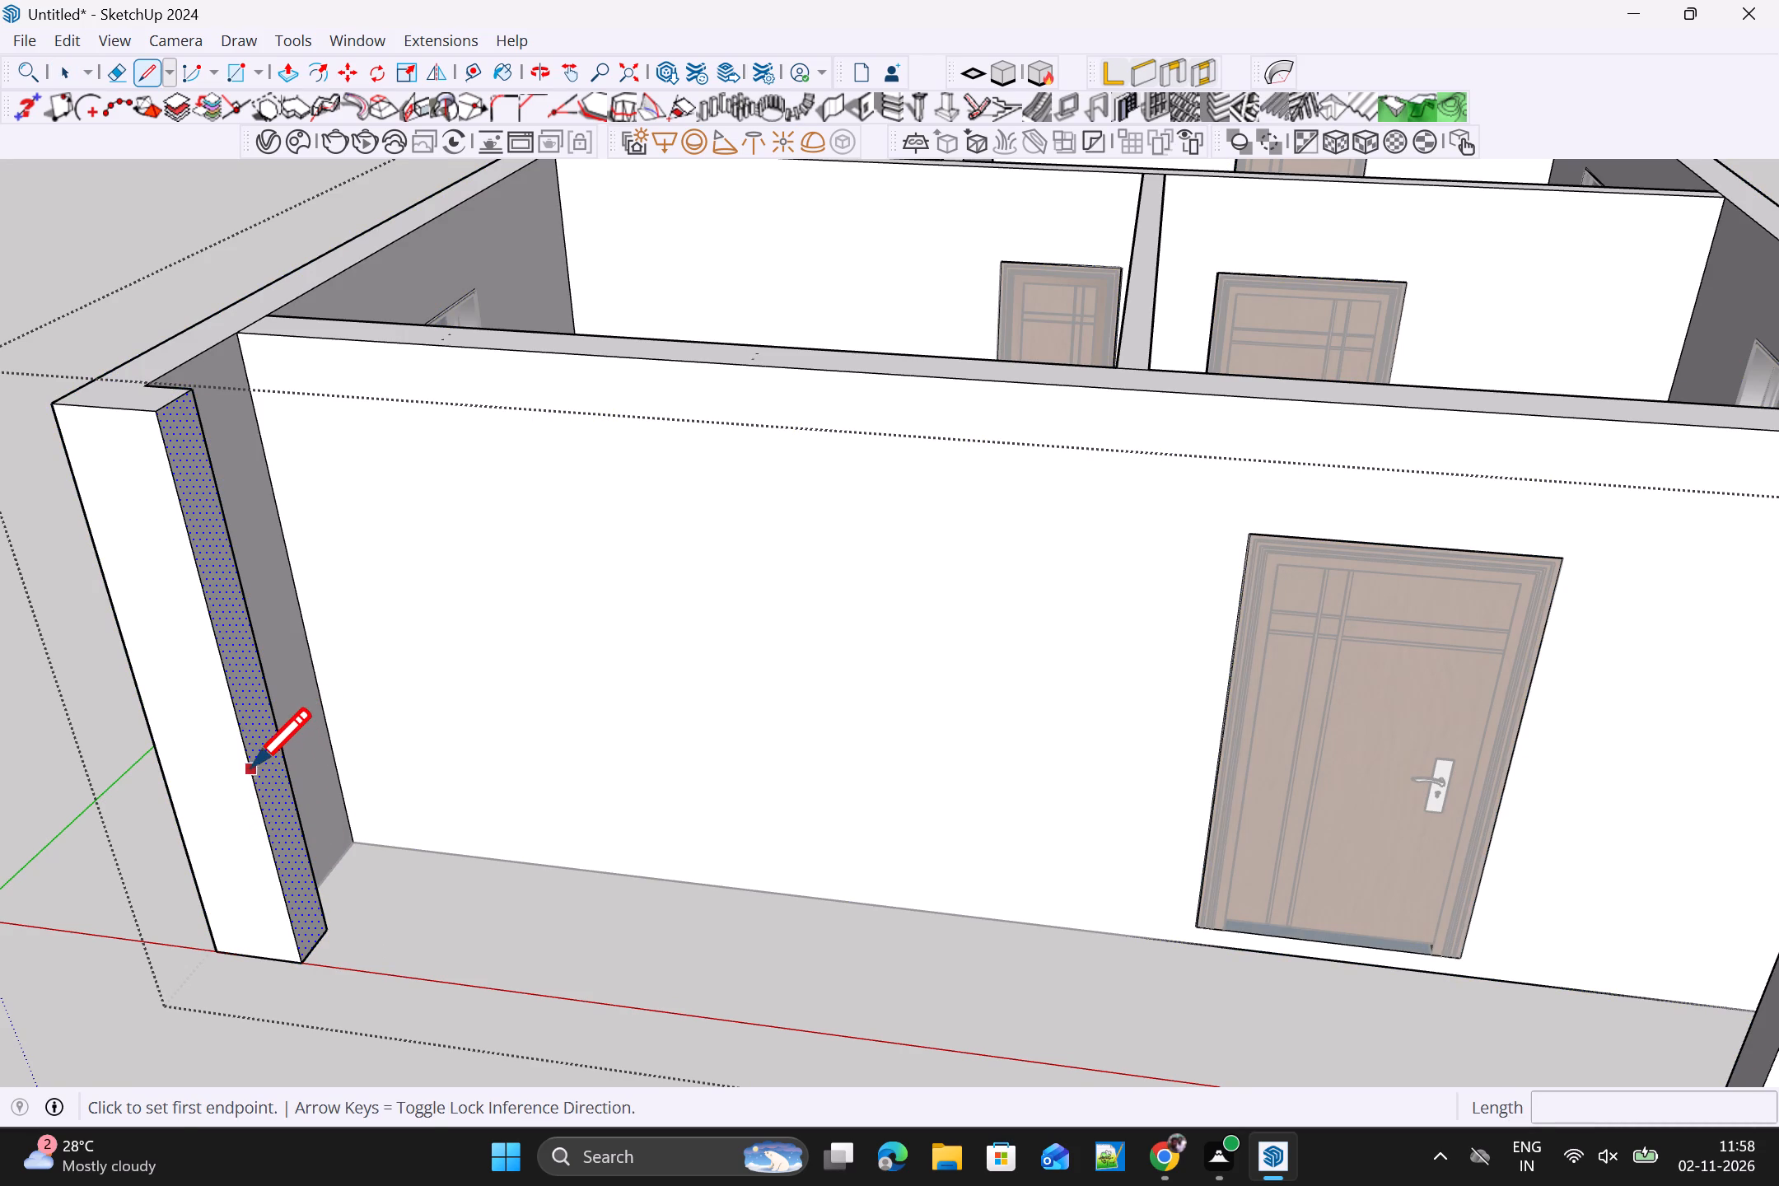
scroll(254, 762, down, 4)
middle_drag(343, 857, 511, 866)
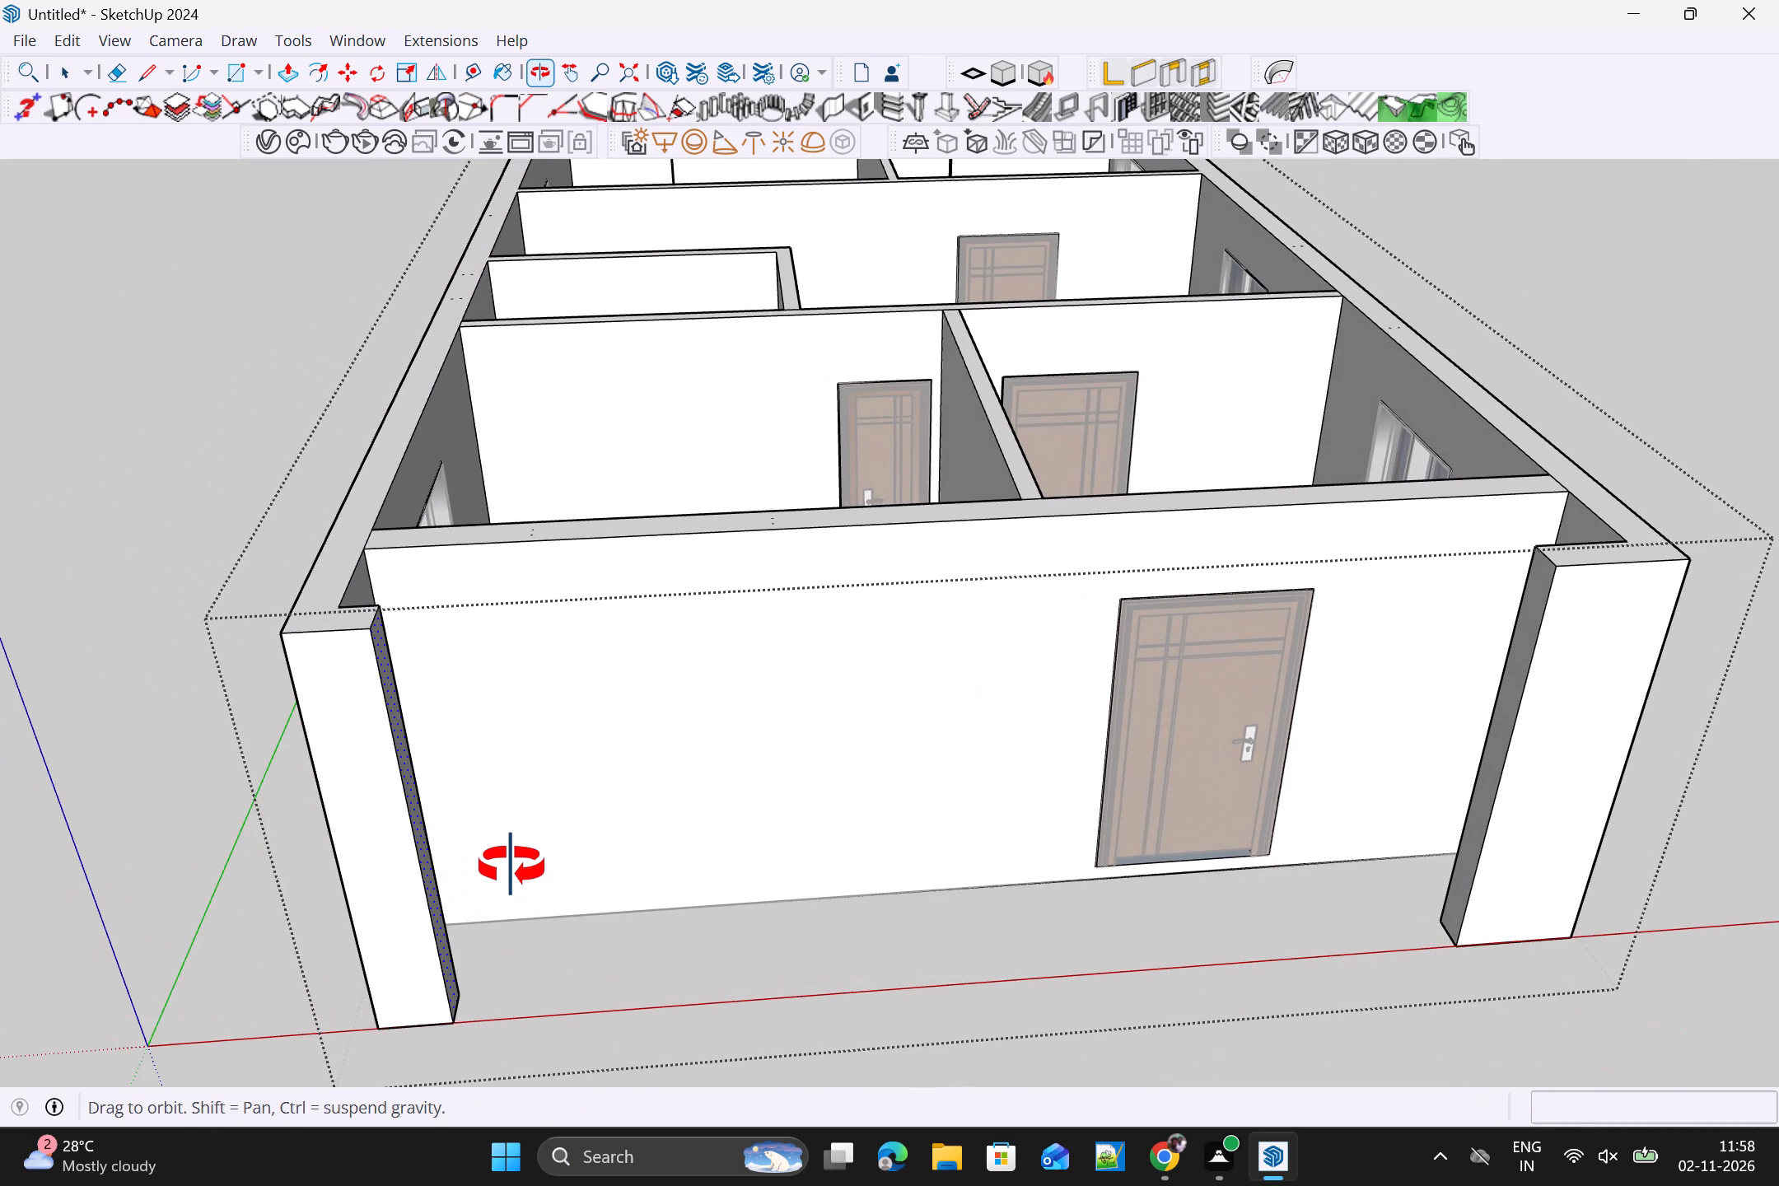
middle_drag(511, 866, 464, 908)
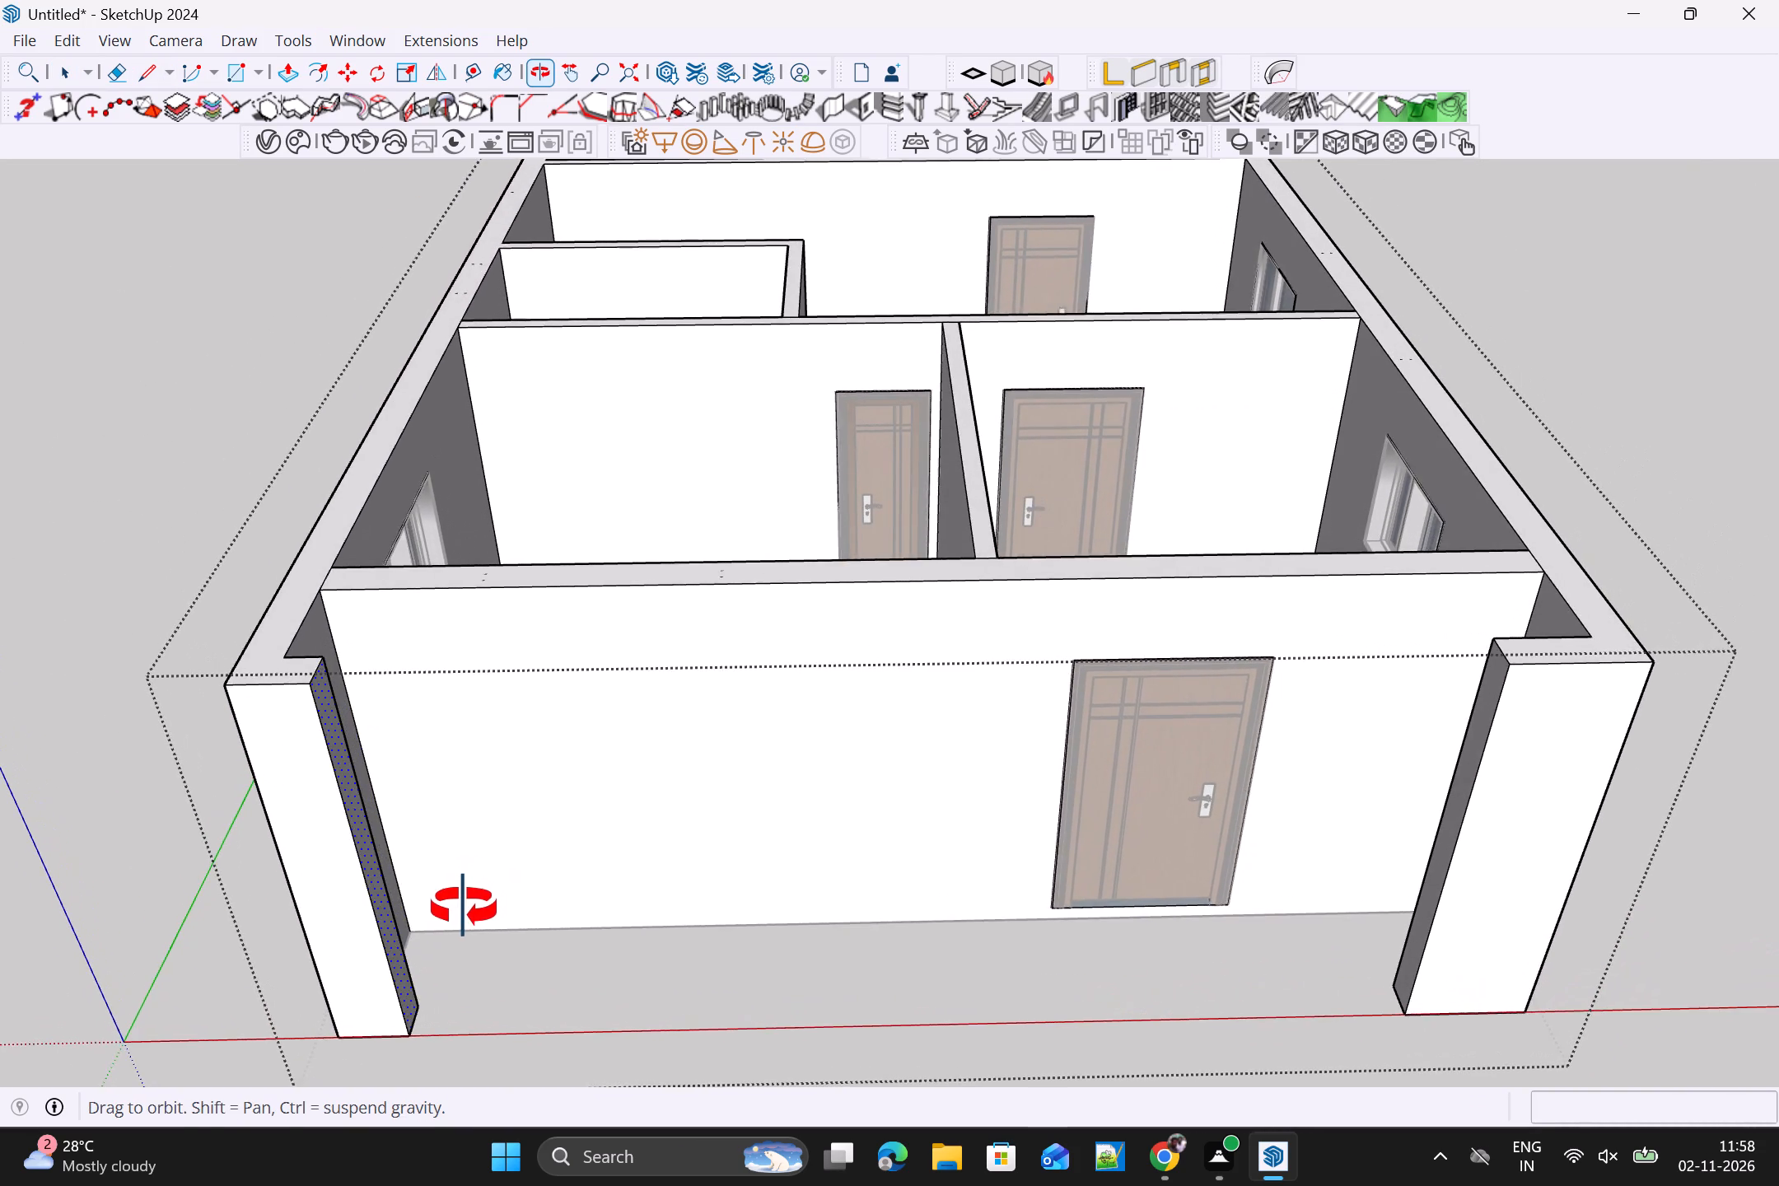
middle_drag(464, 908, 460, 899)
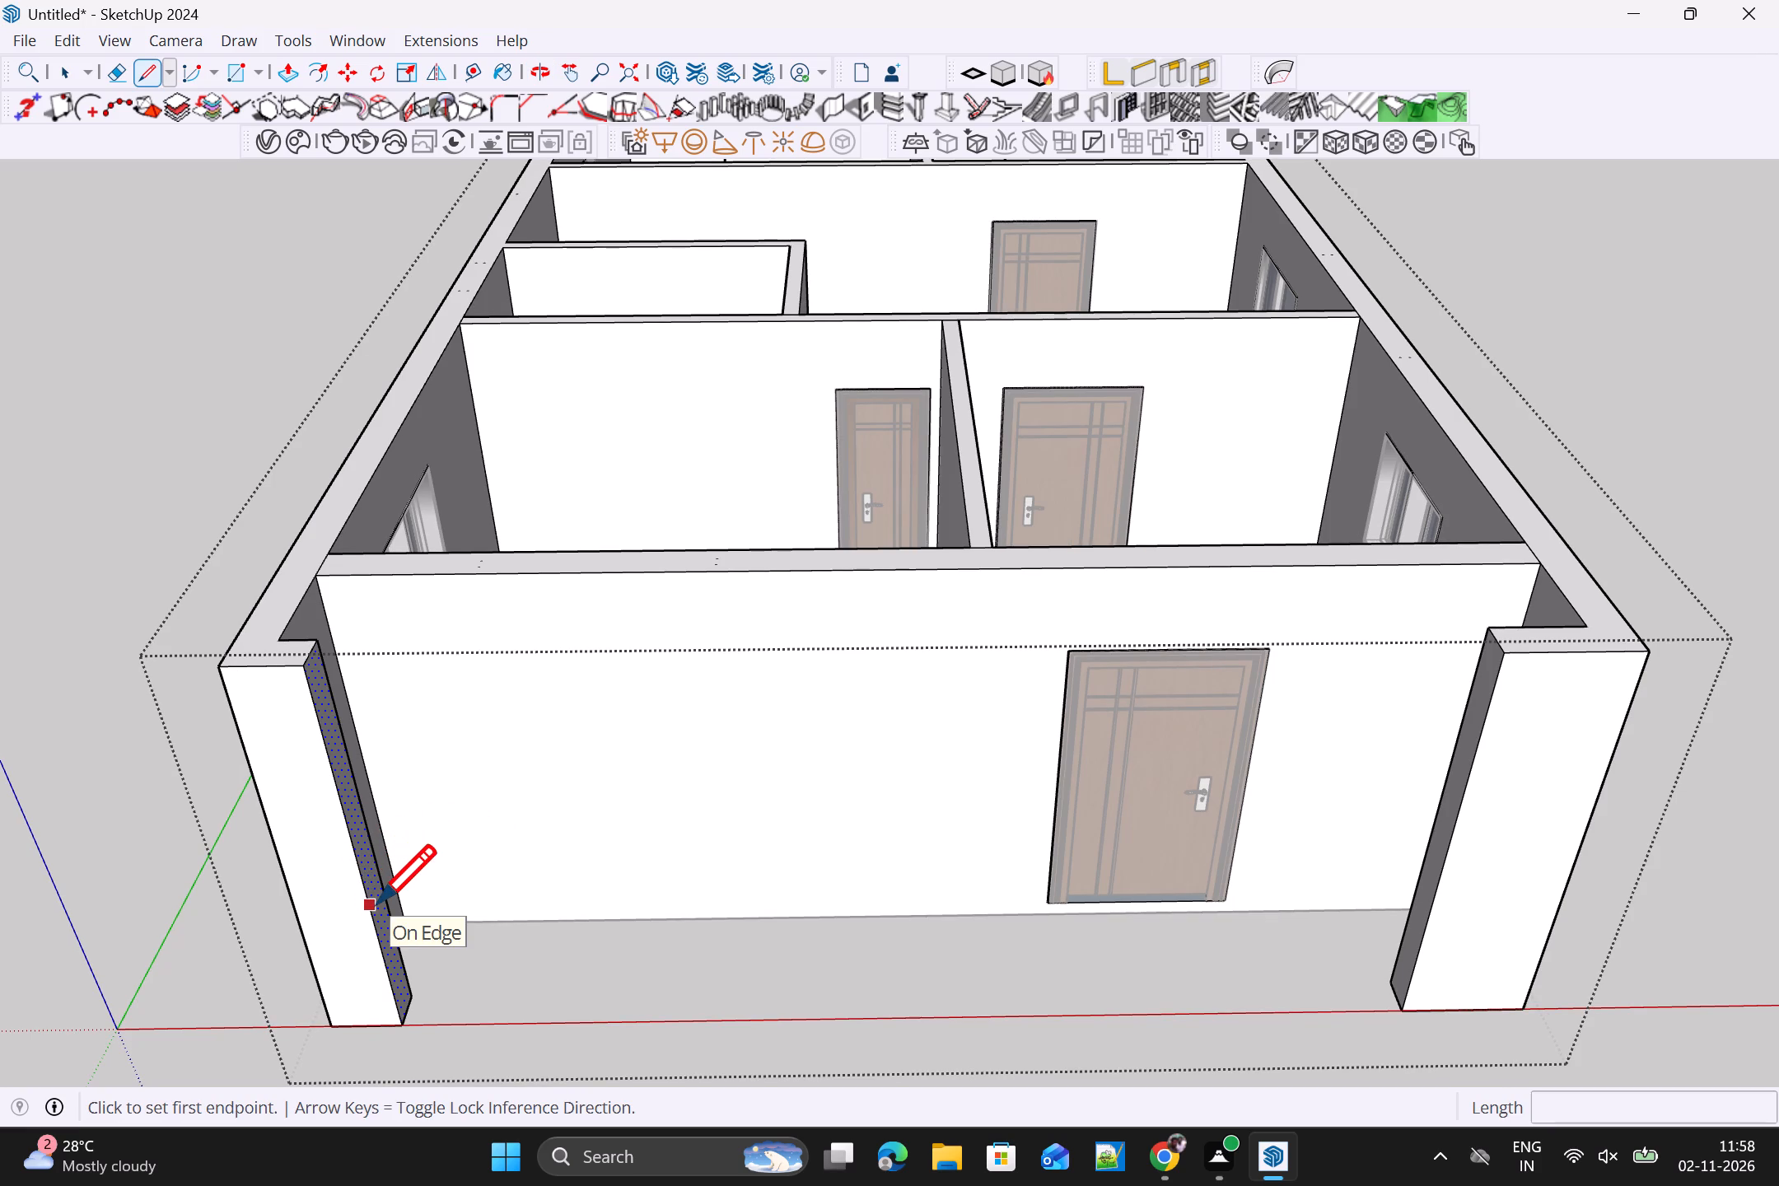
scroll(368, 898, up, 4)
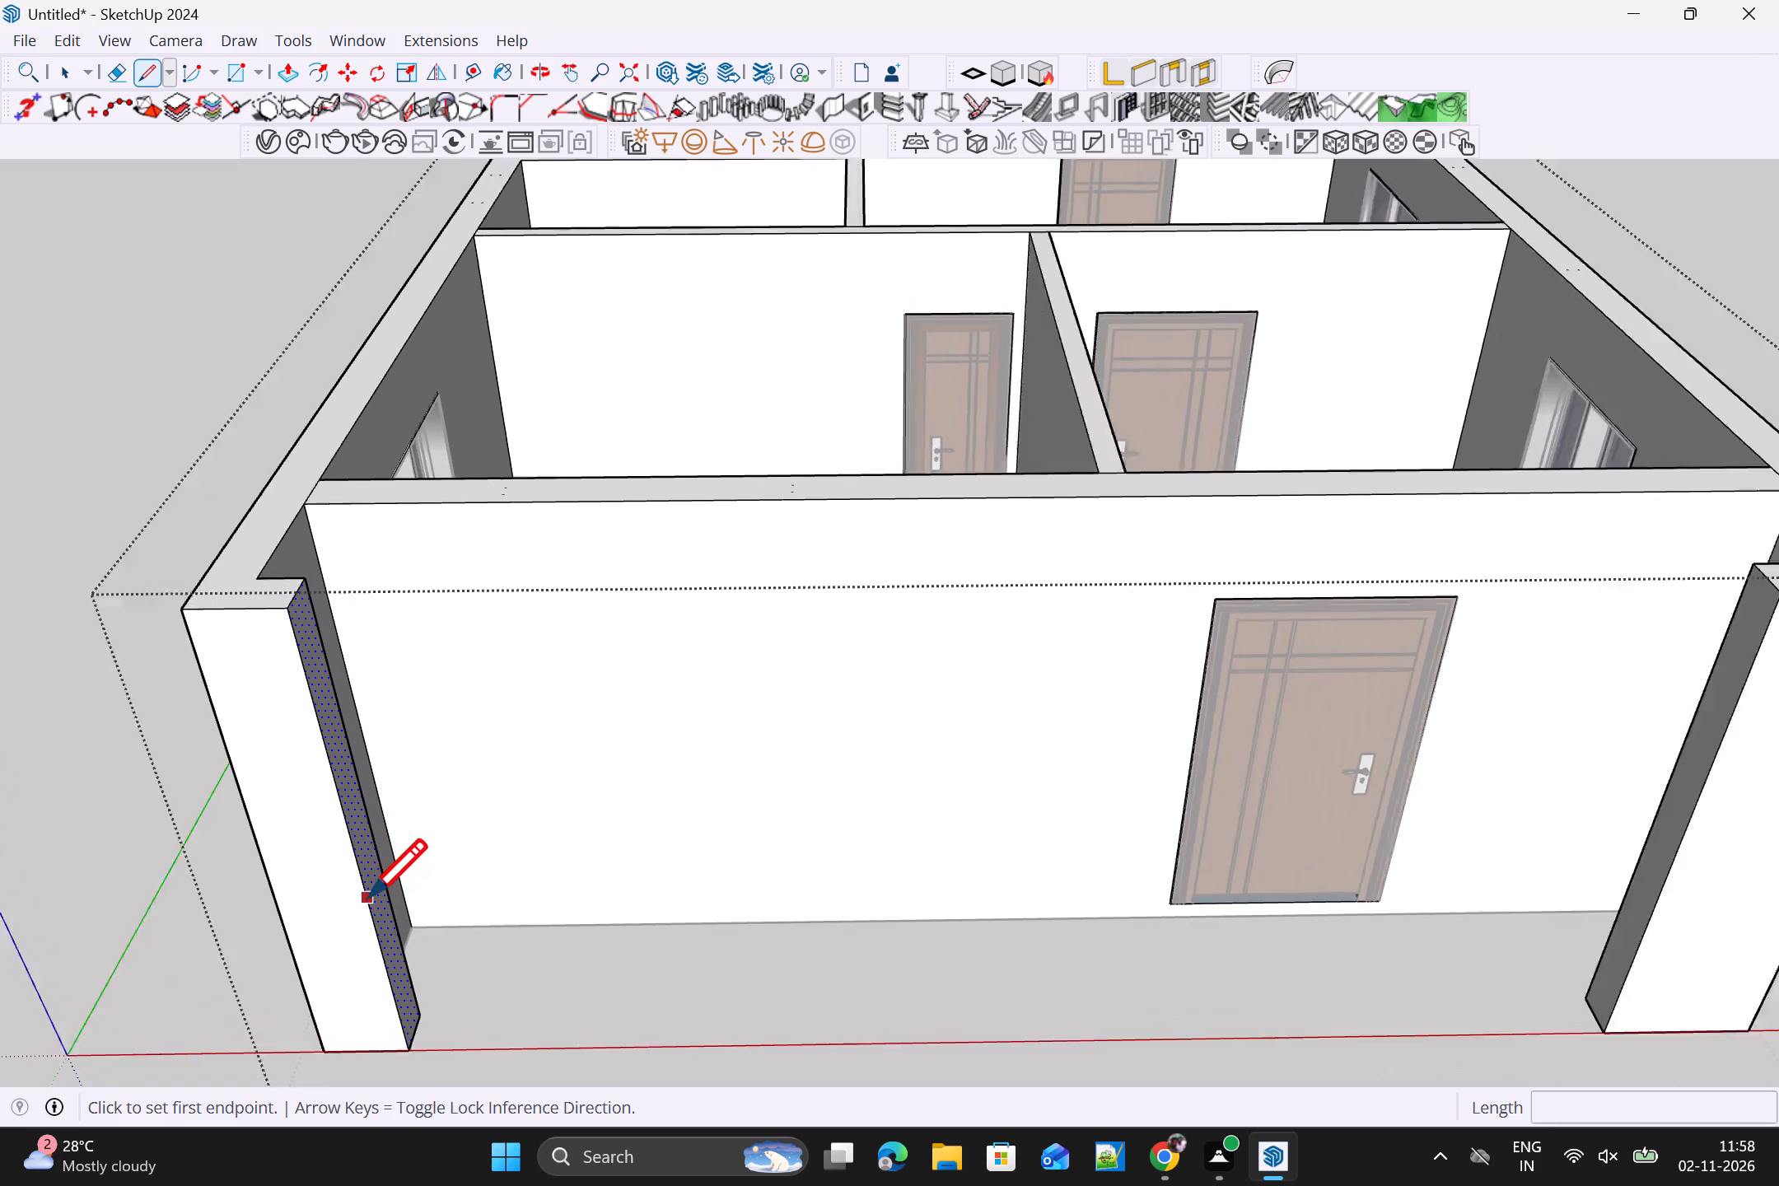
click(371, 898)
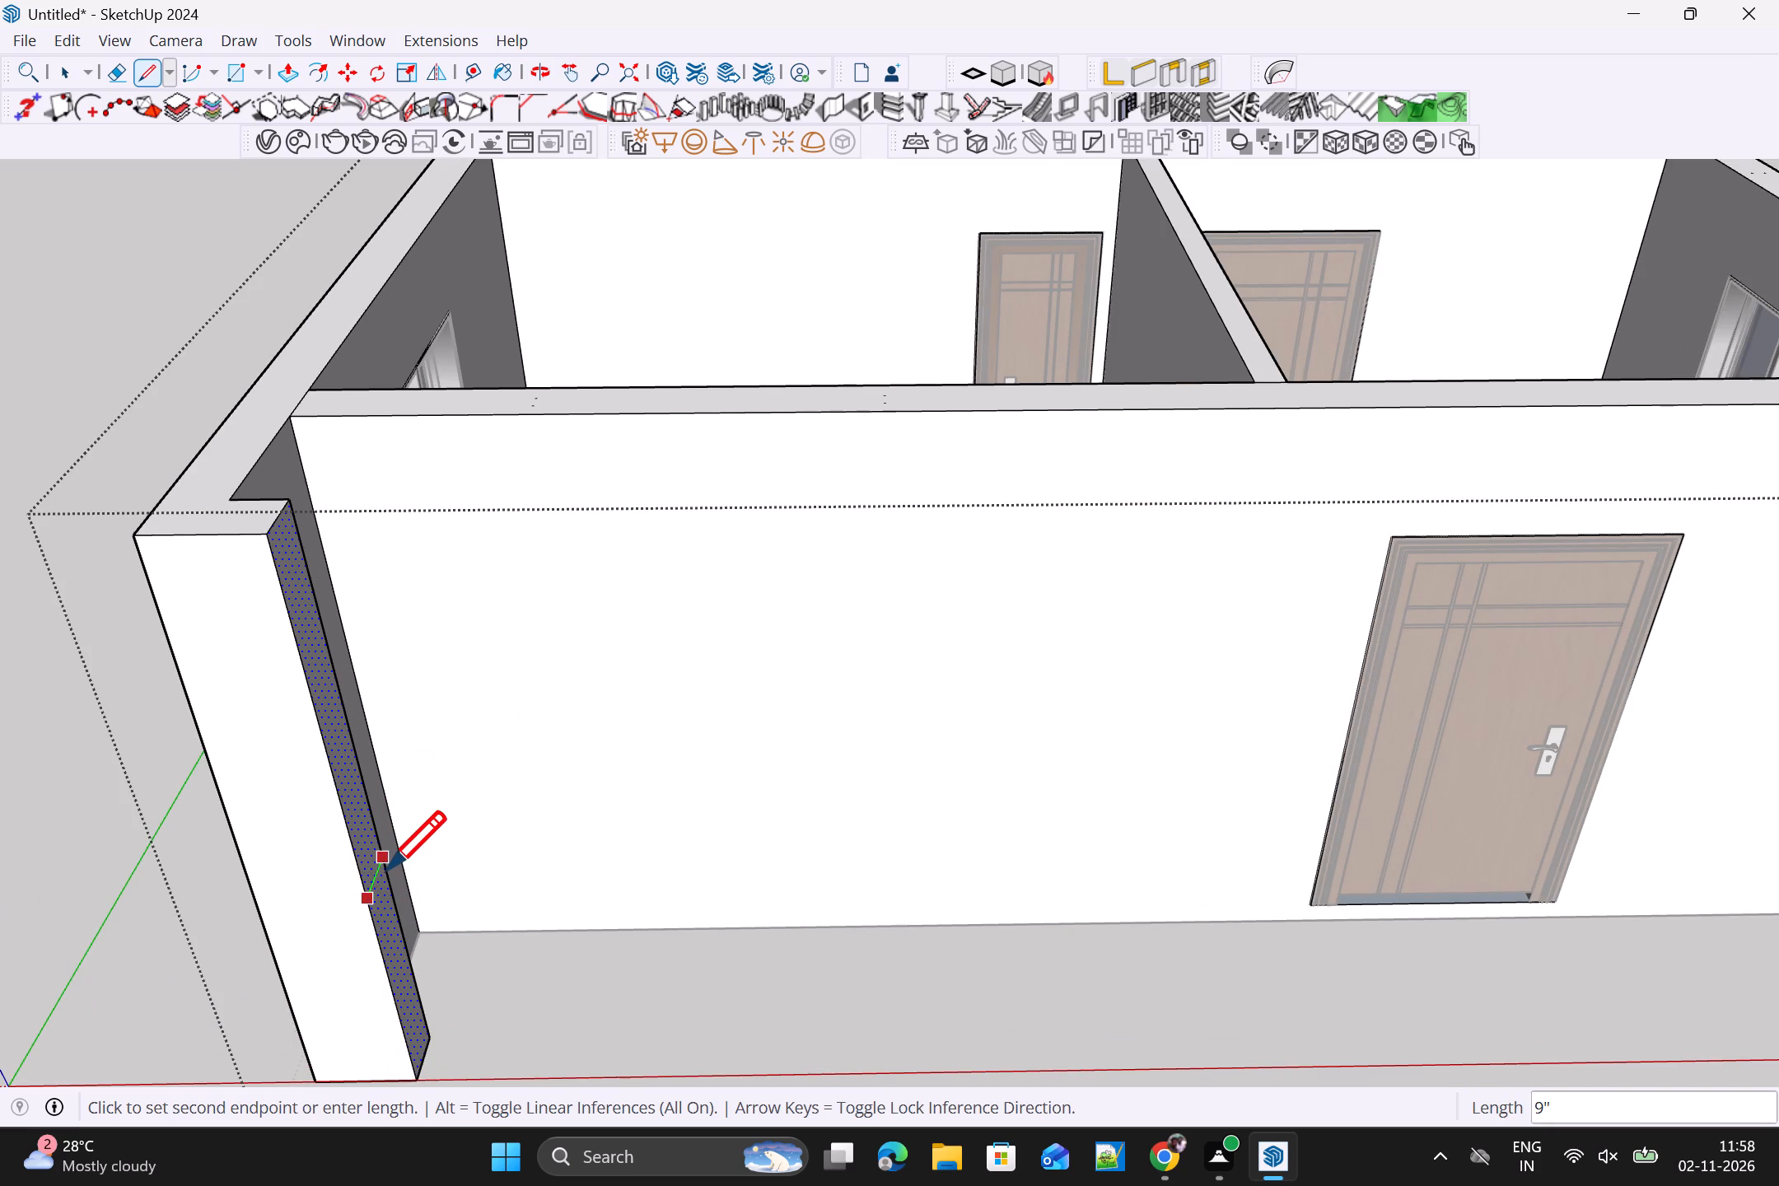
middle_drag(409, 879, 194, 906)
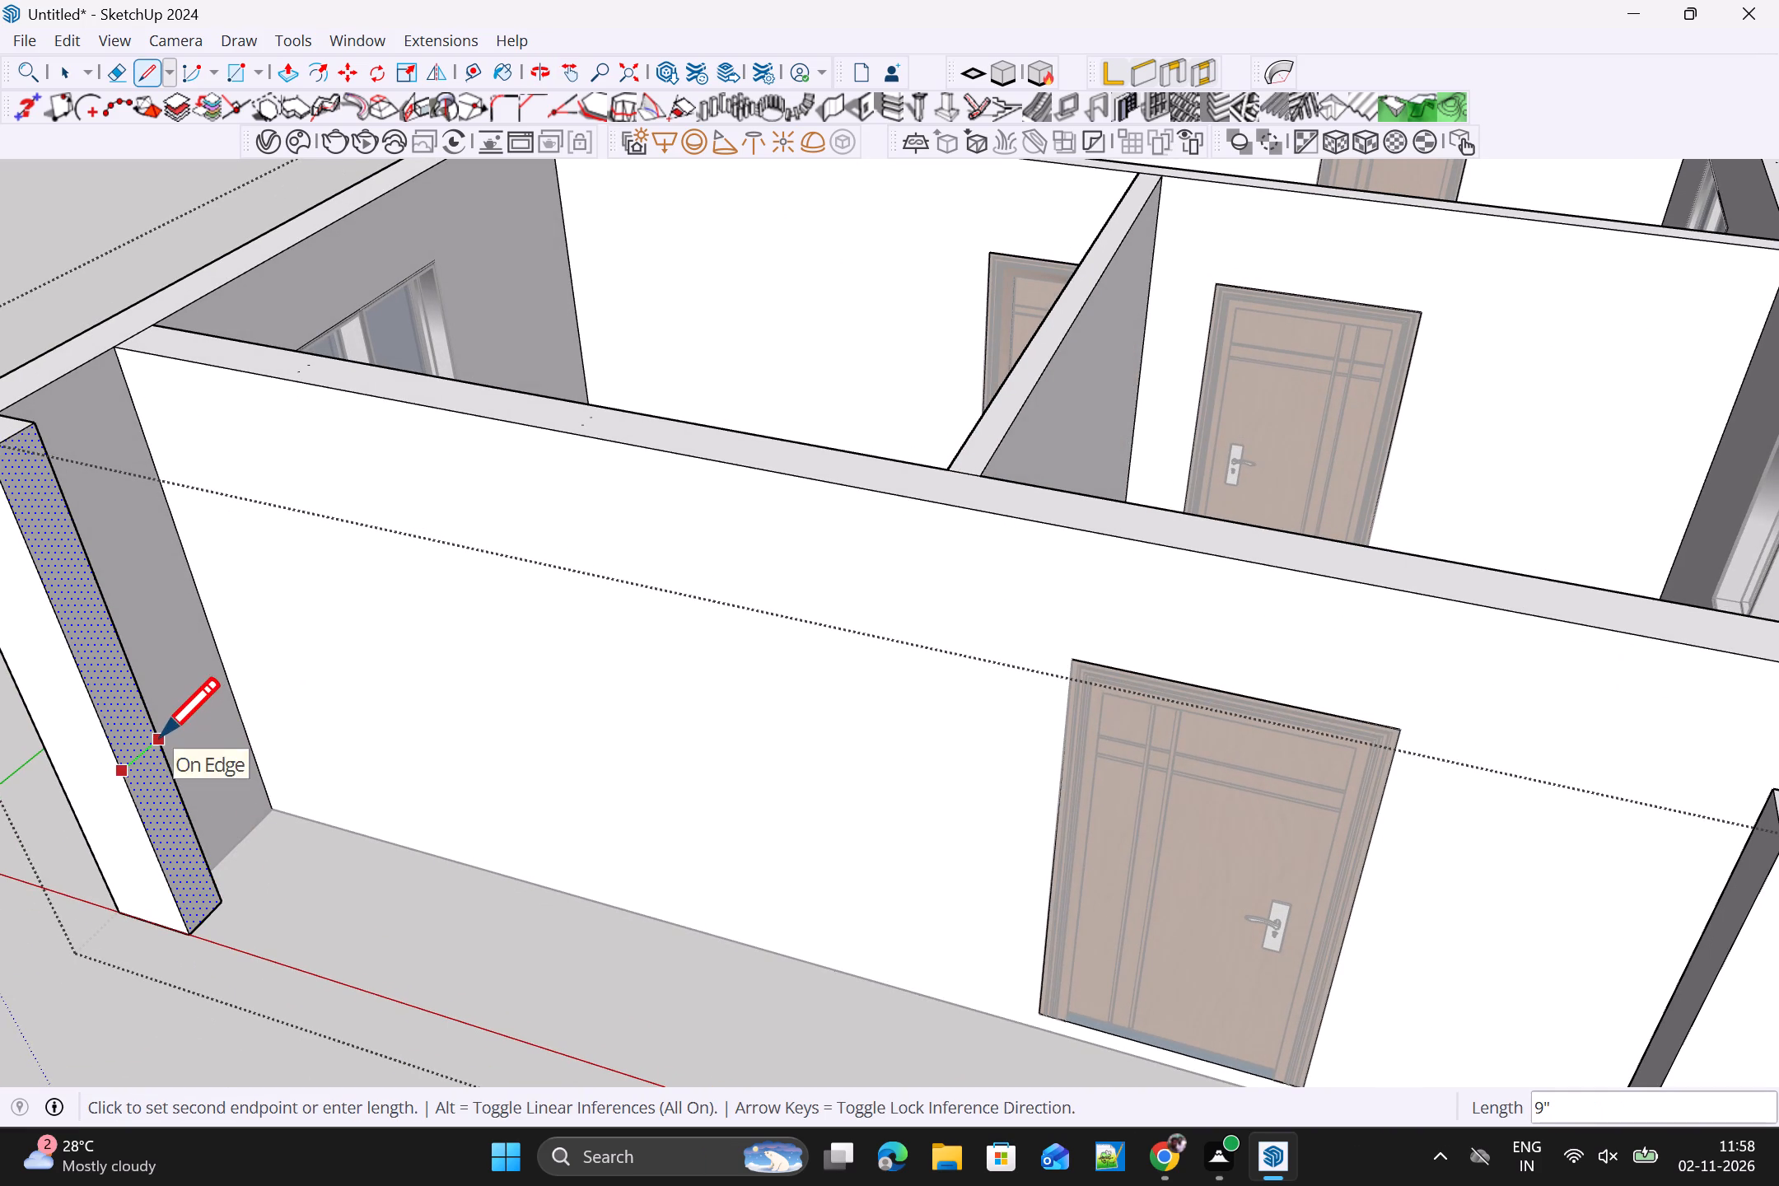
click(161, 737)
scroll(193, 803, down, 3)
middle_drag(216, 871, 339, 904)
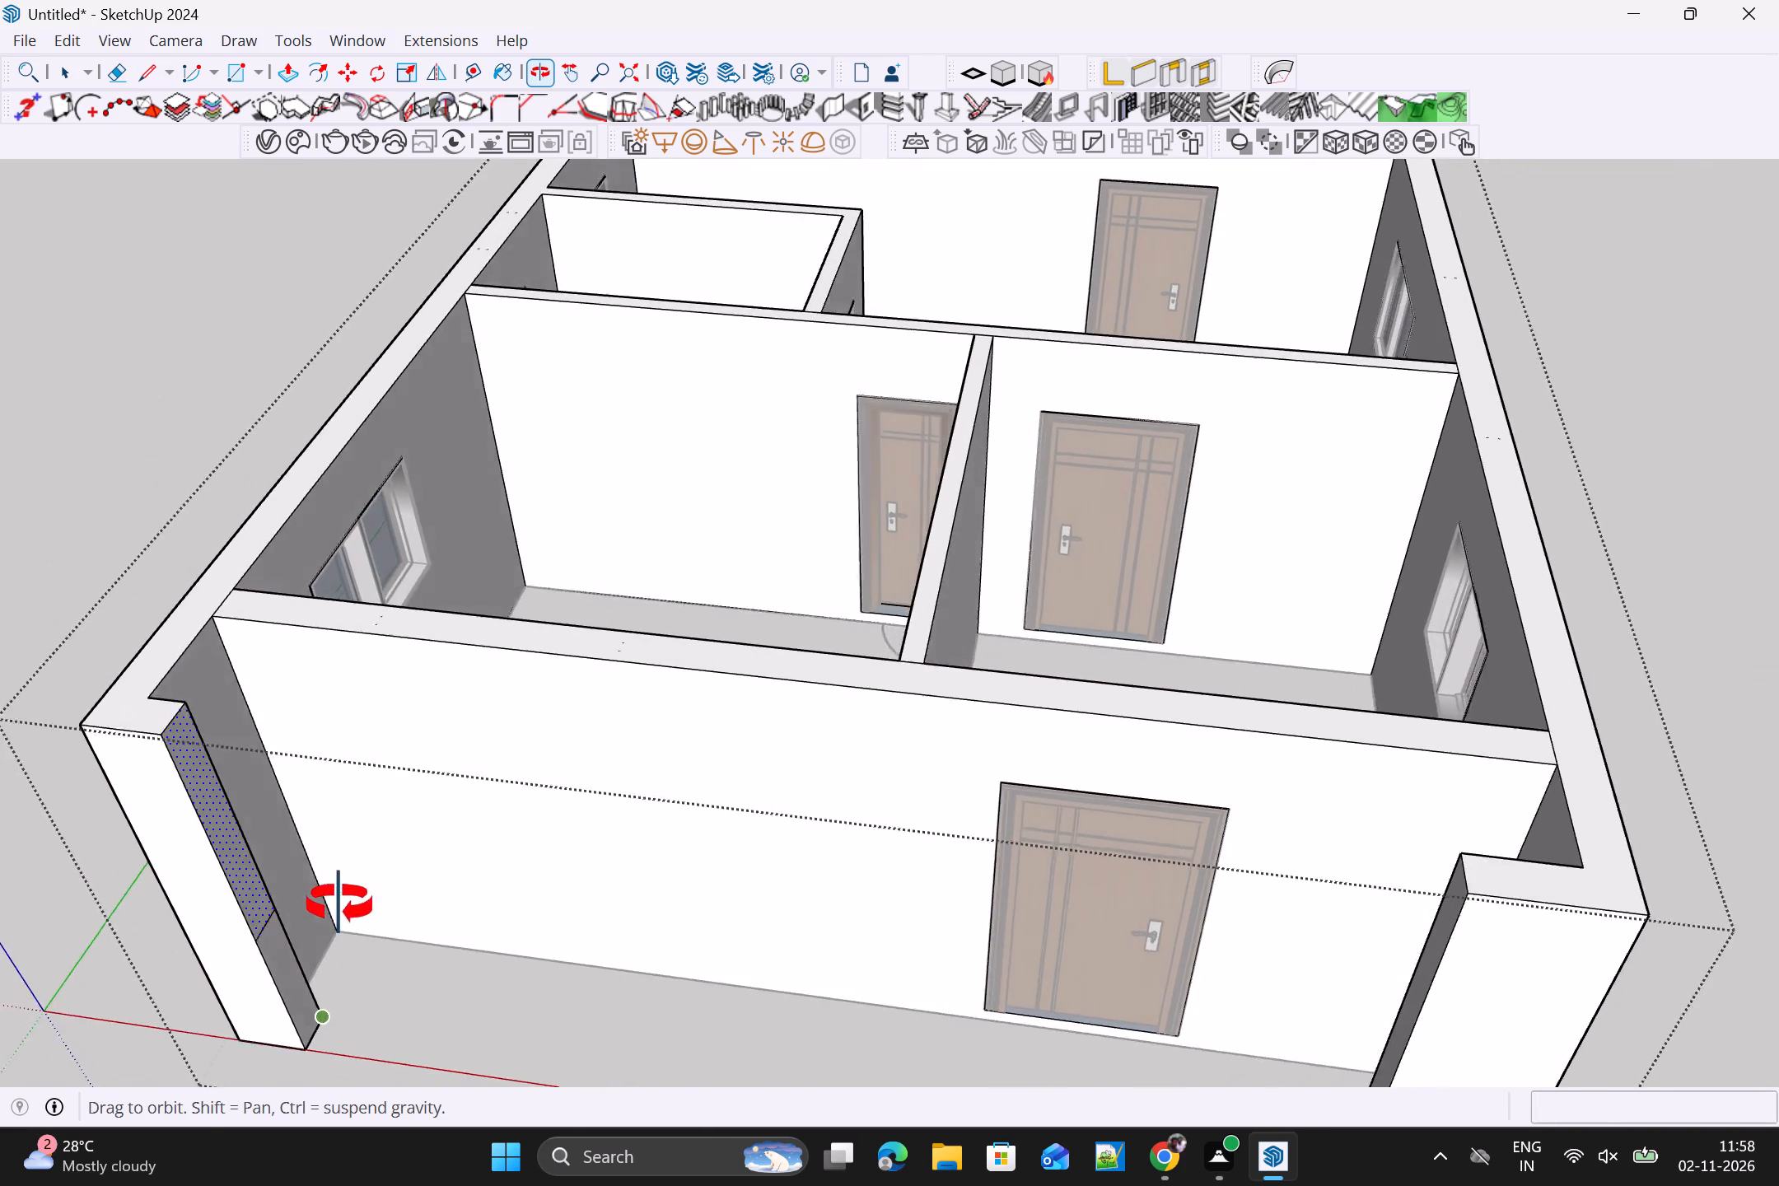
middle_drag(339, 904, 371, 853)
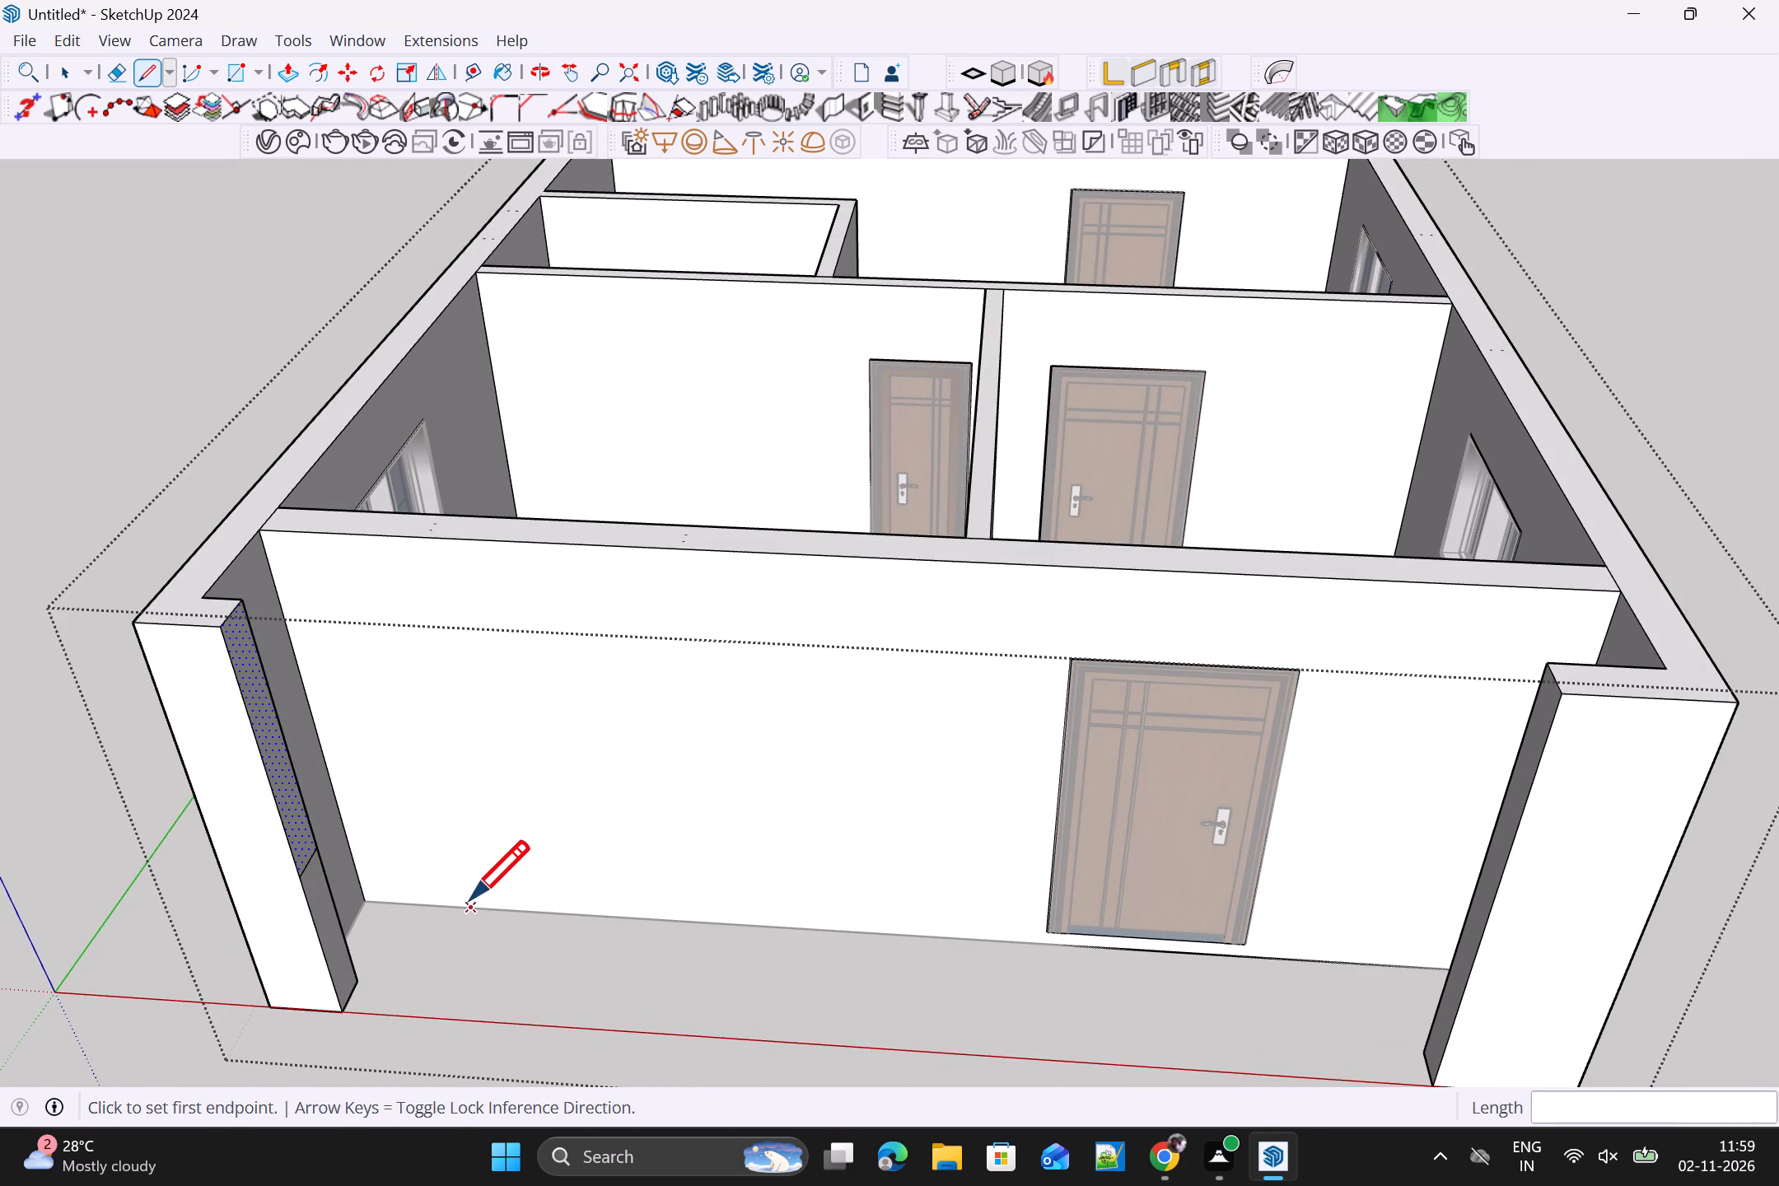
Push/Pull the return's side face below the line about 7' 9 3/8" toward the opposite return as a low front wall.
key(space)
click(375, 922)
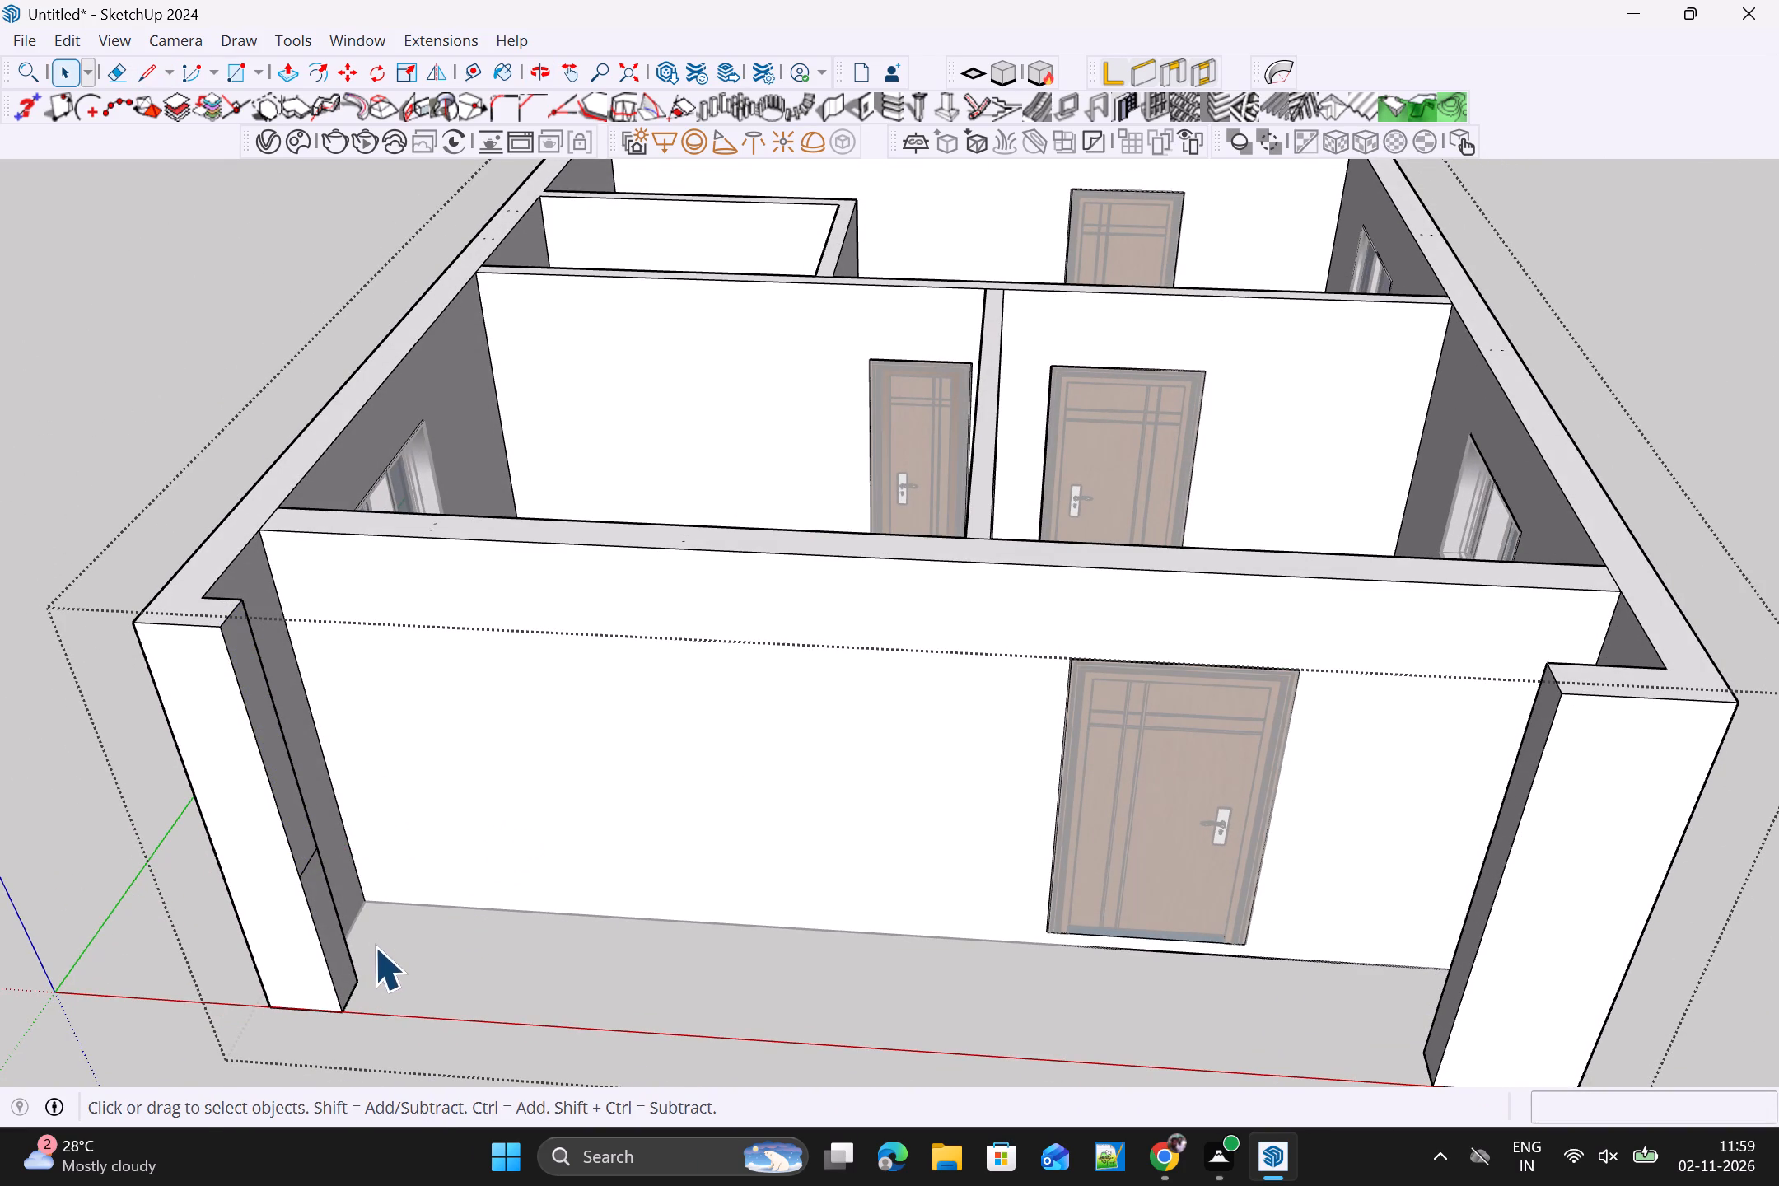
key(p)
scroll(343, 940, up, 2)
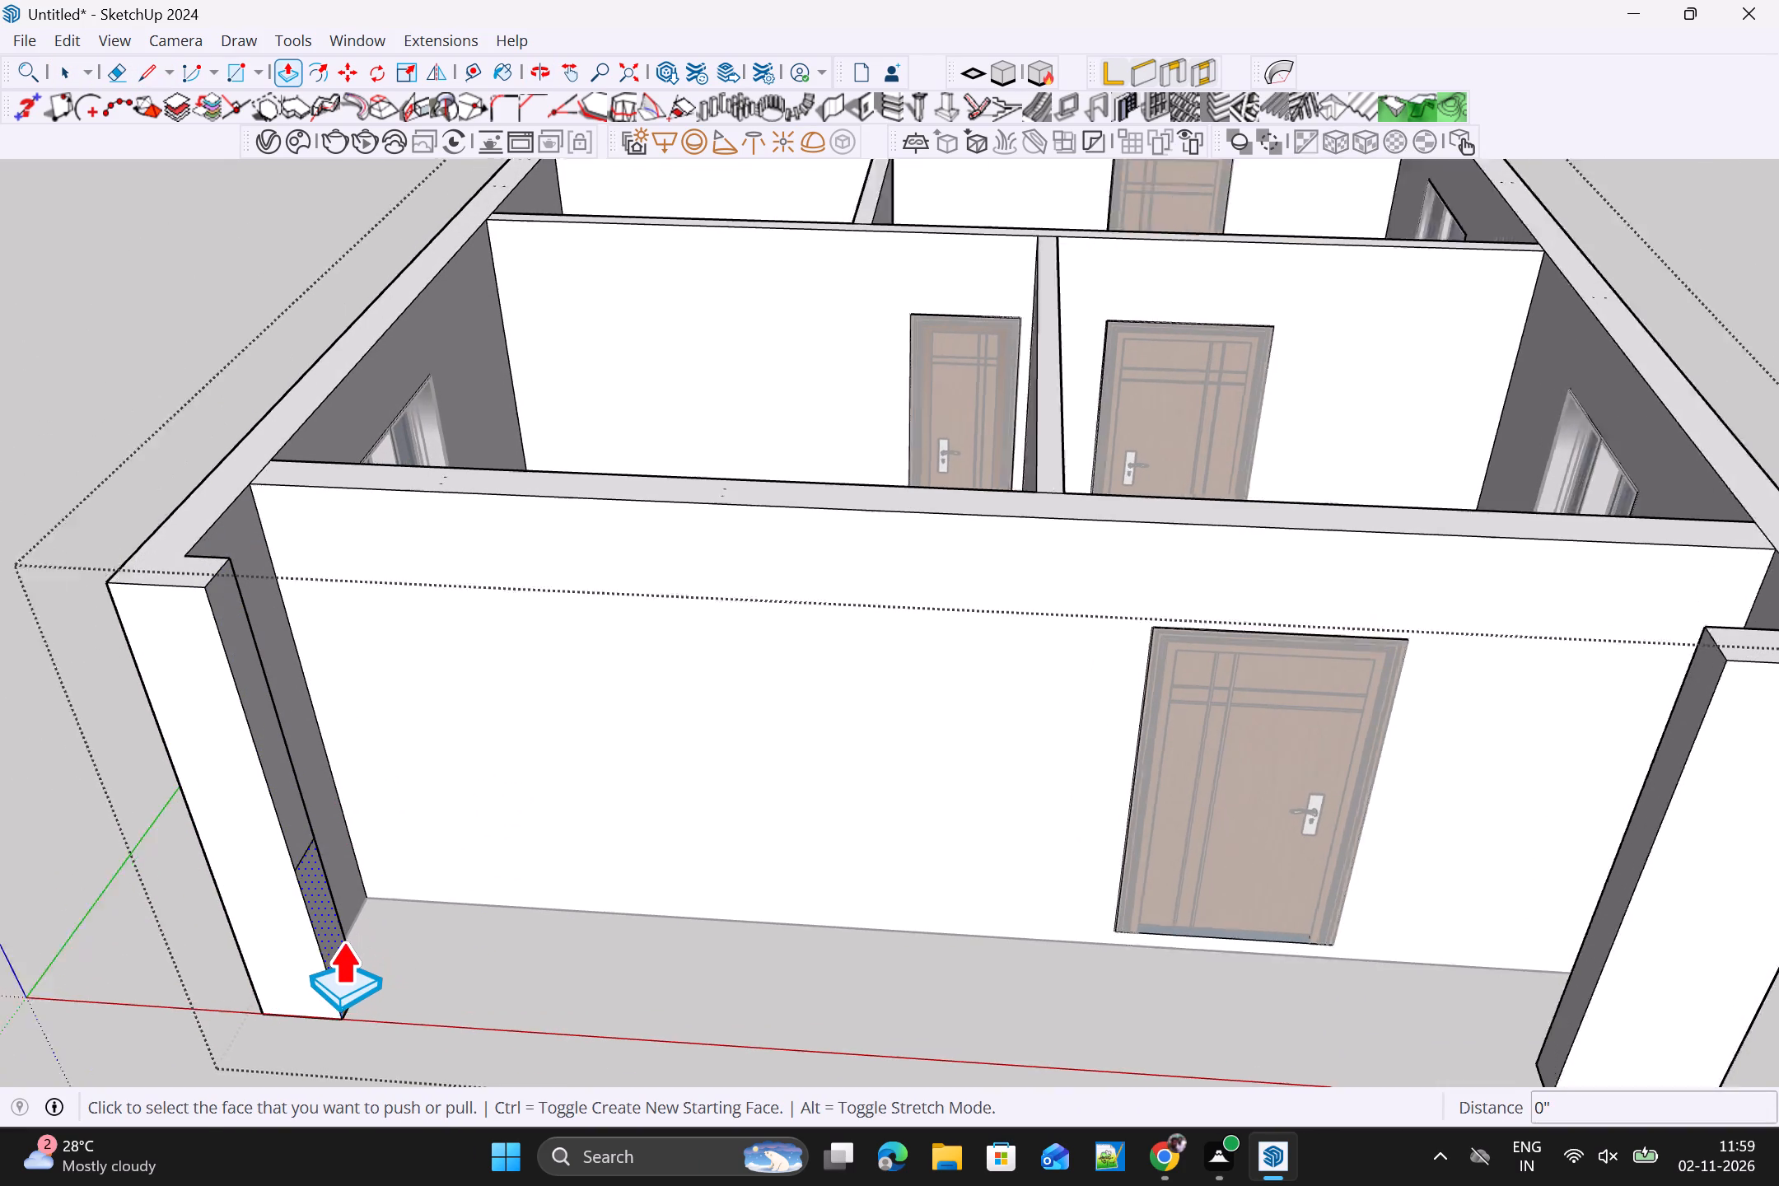
scroll(343, 940, up, 2)
click(340, 954)
scroll(673, 1011, down, 3)
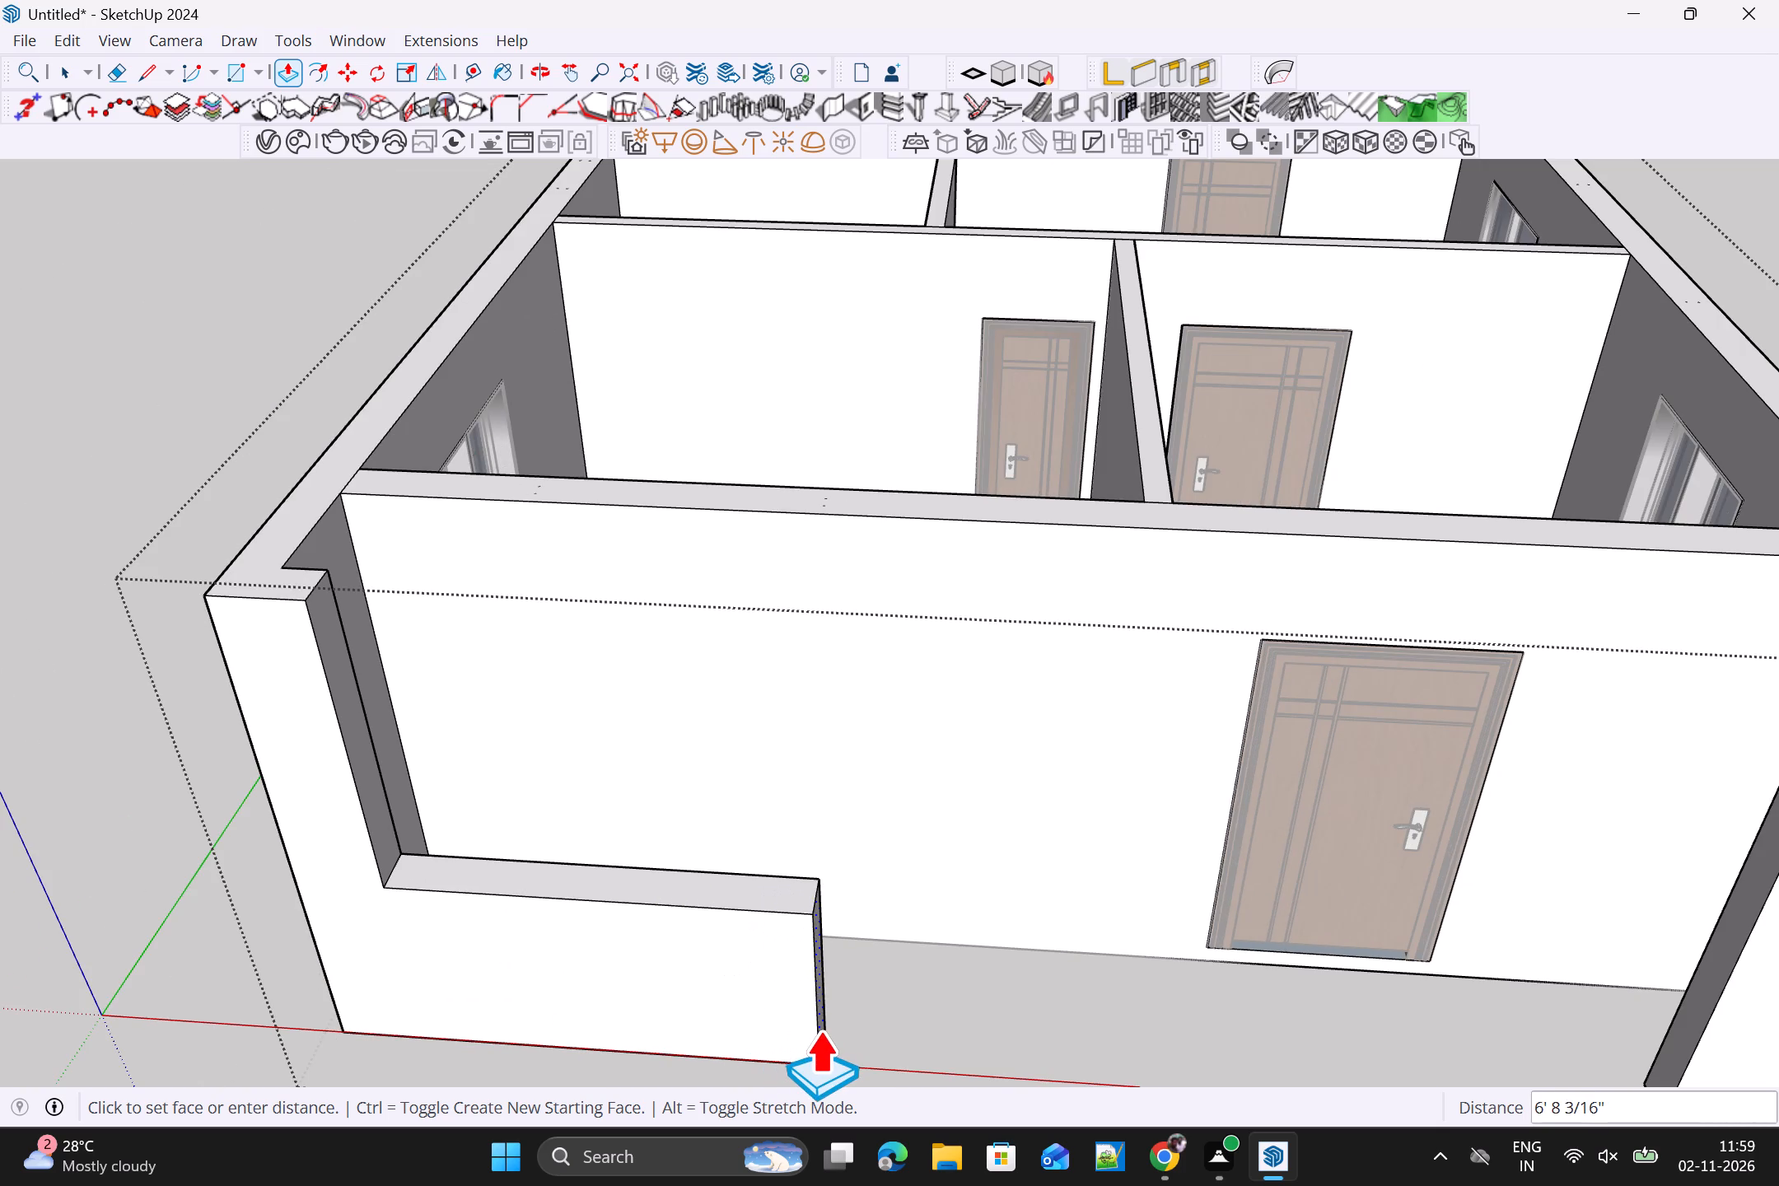
middle_drag(808, 1032, 819, 907)
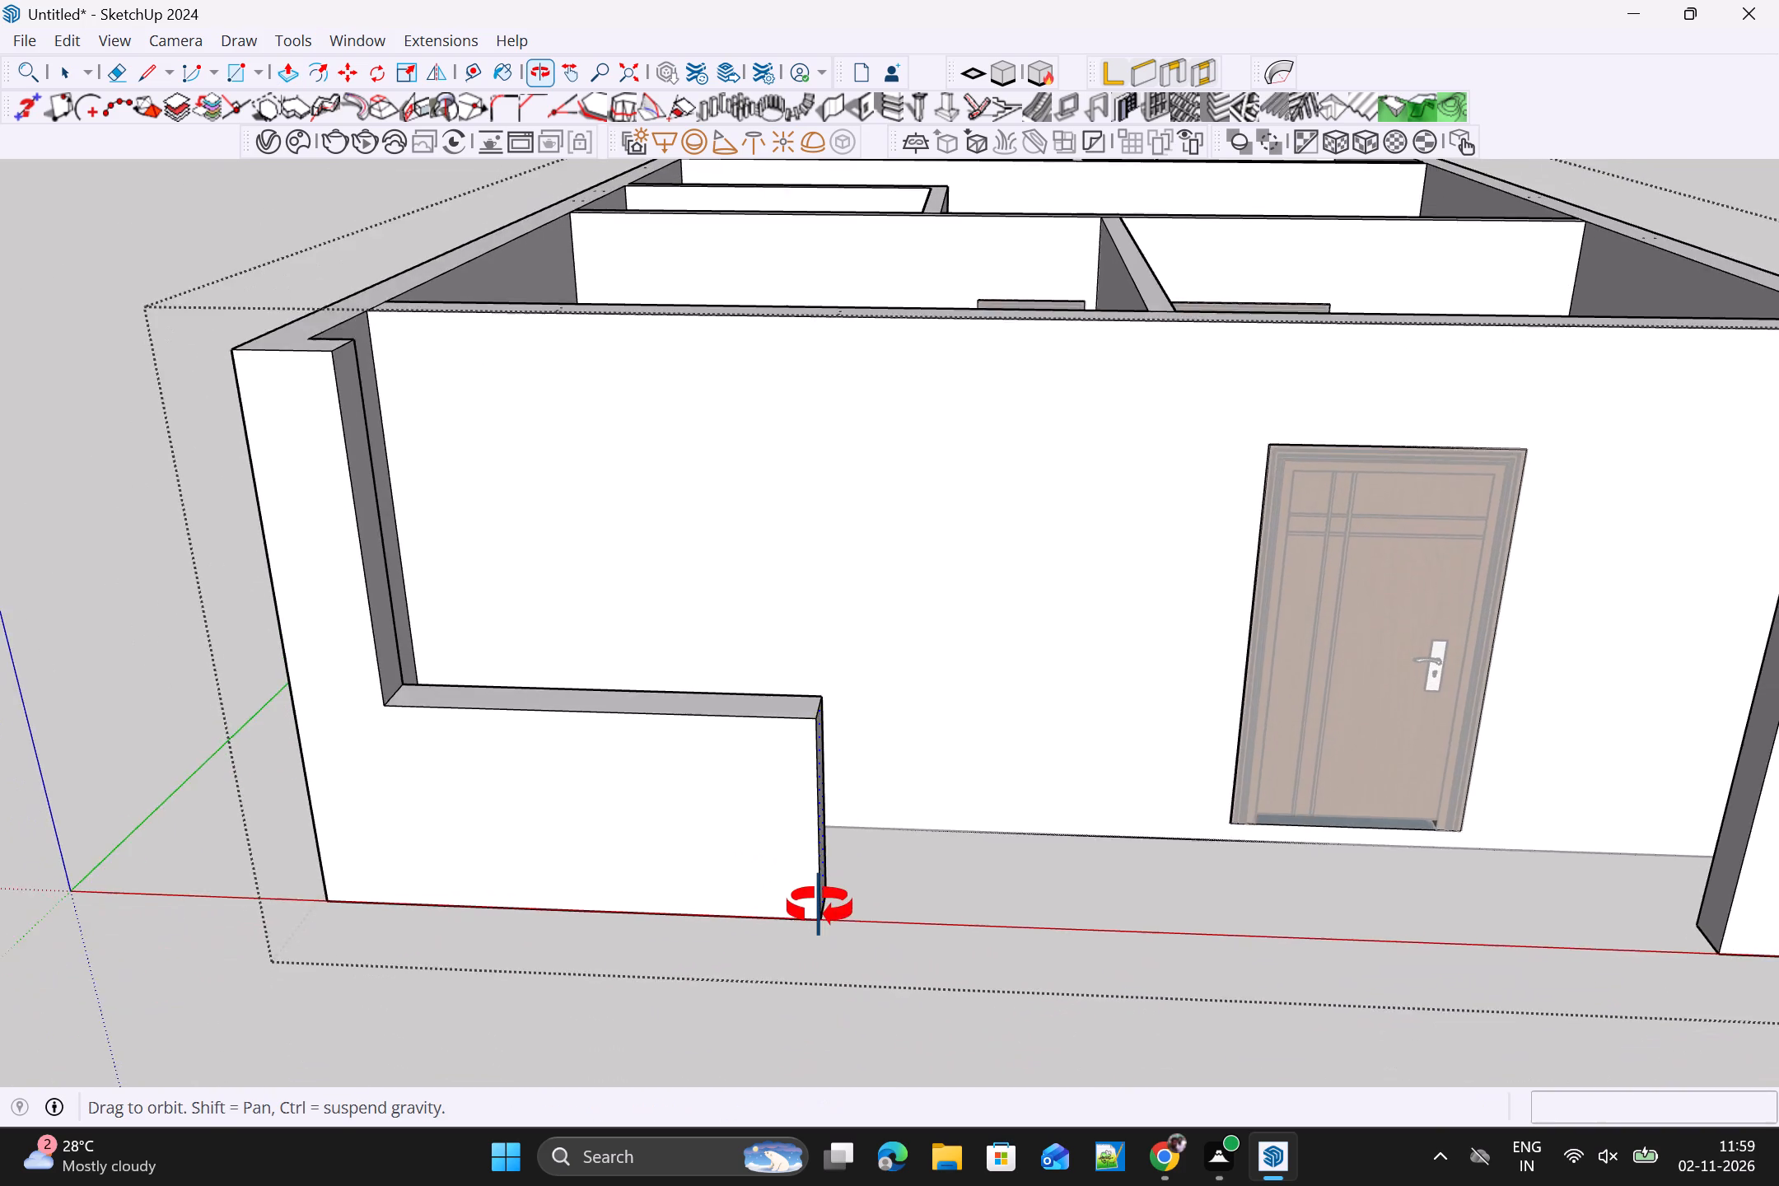
middle_drag(819, 907, 812, 928)
scroll(819, 907, down, 1)
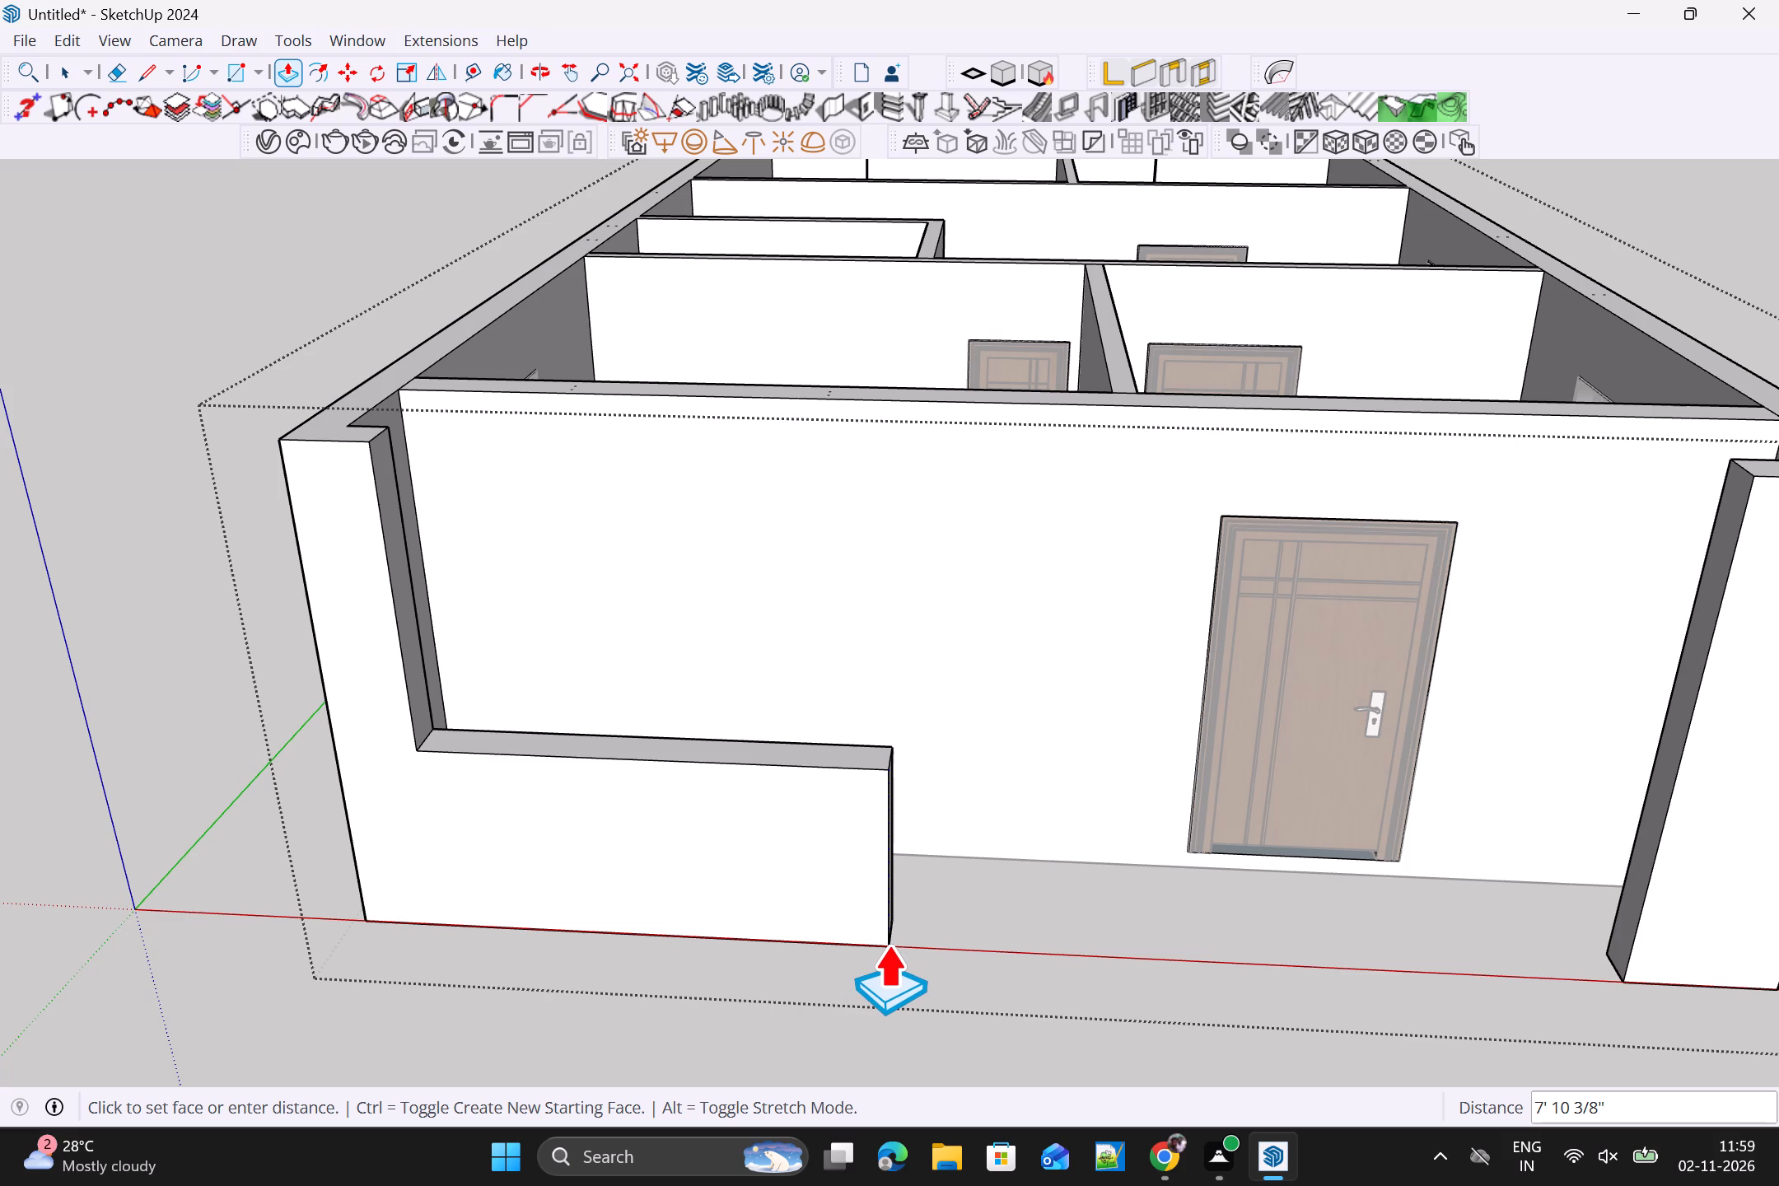
click(884, 943)
Push the low front wall's top face down by about 8 15/16".
middle_drag(929, 926, 918, 933)
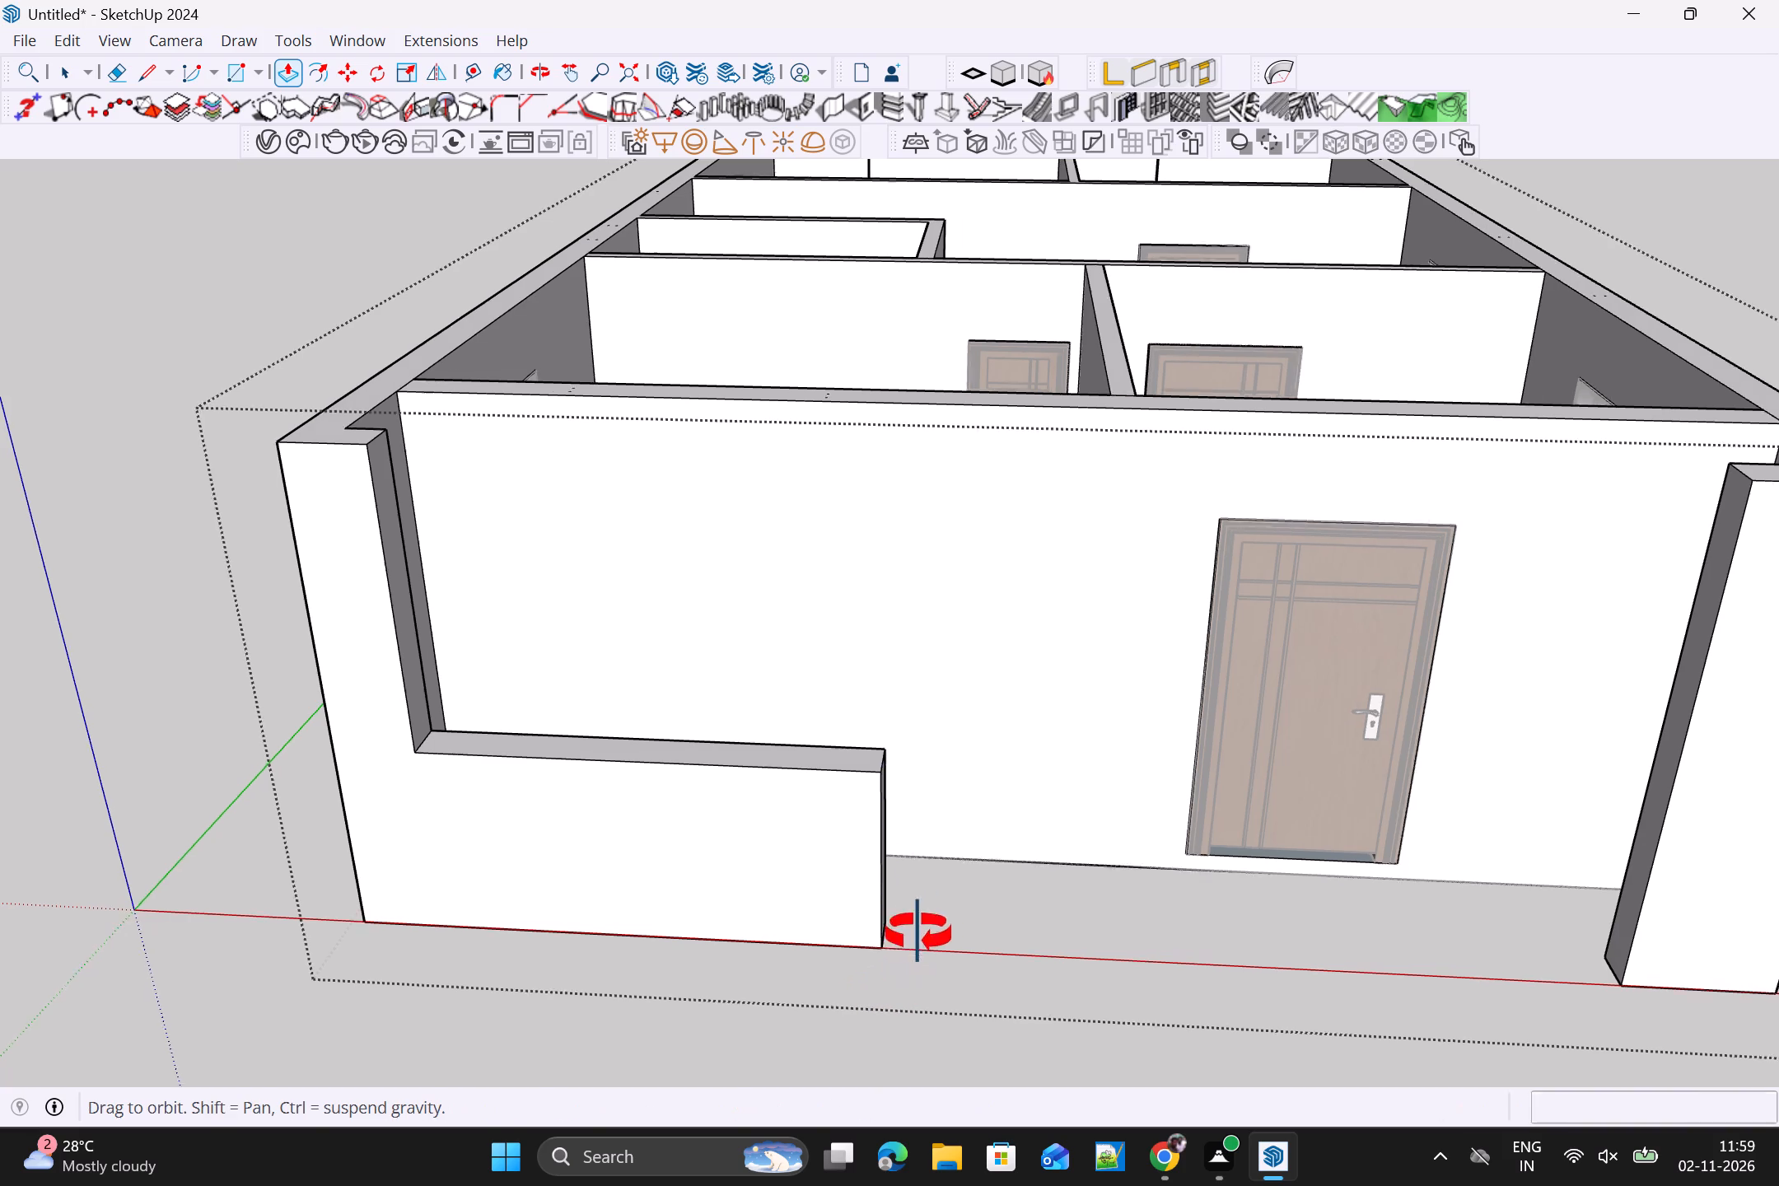
middle_drag(918, 933, 551, 1090)
scroll(504, 777, up, 5)
middle_drag(517, 895, 413, 992)
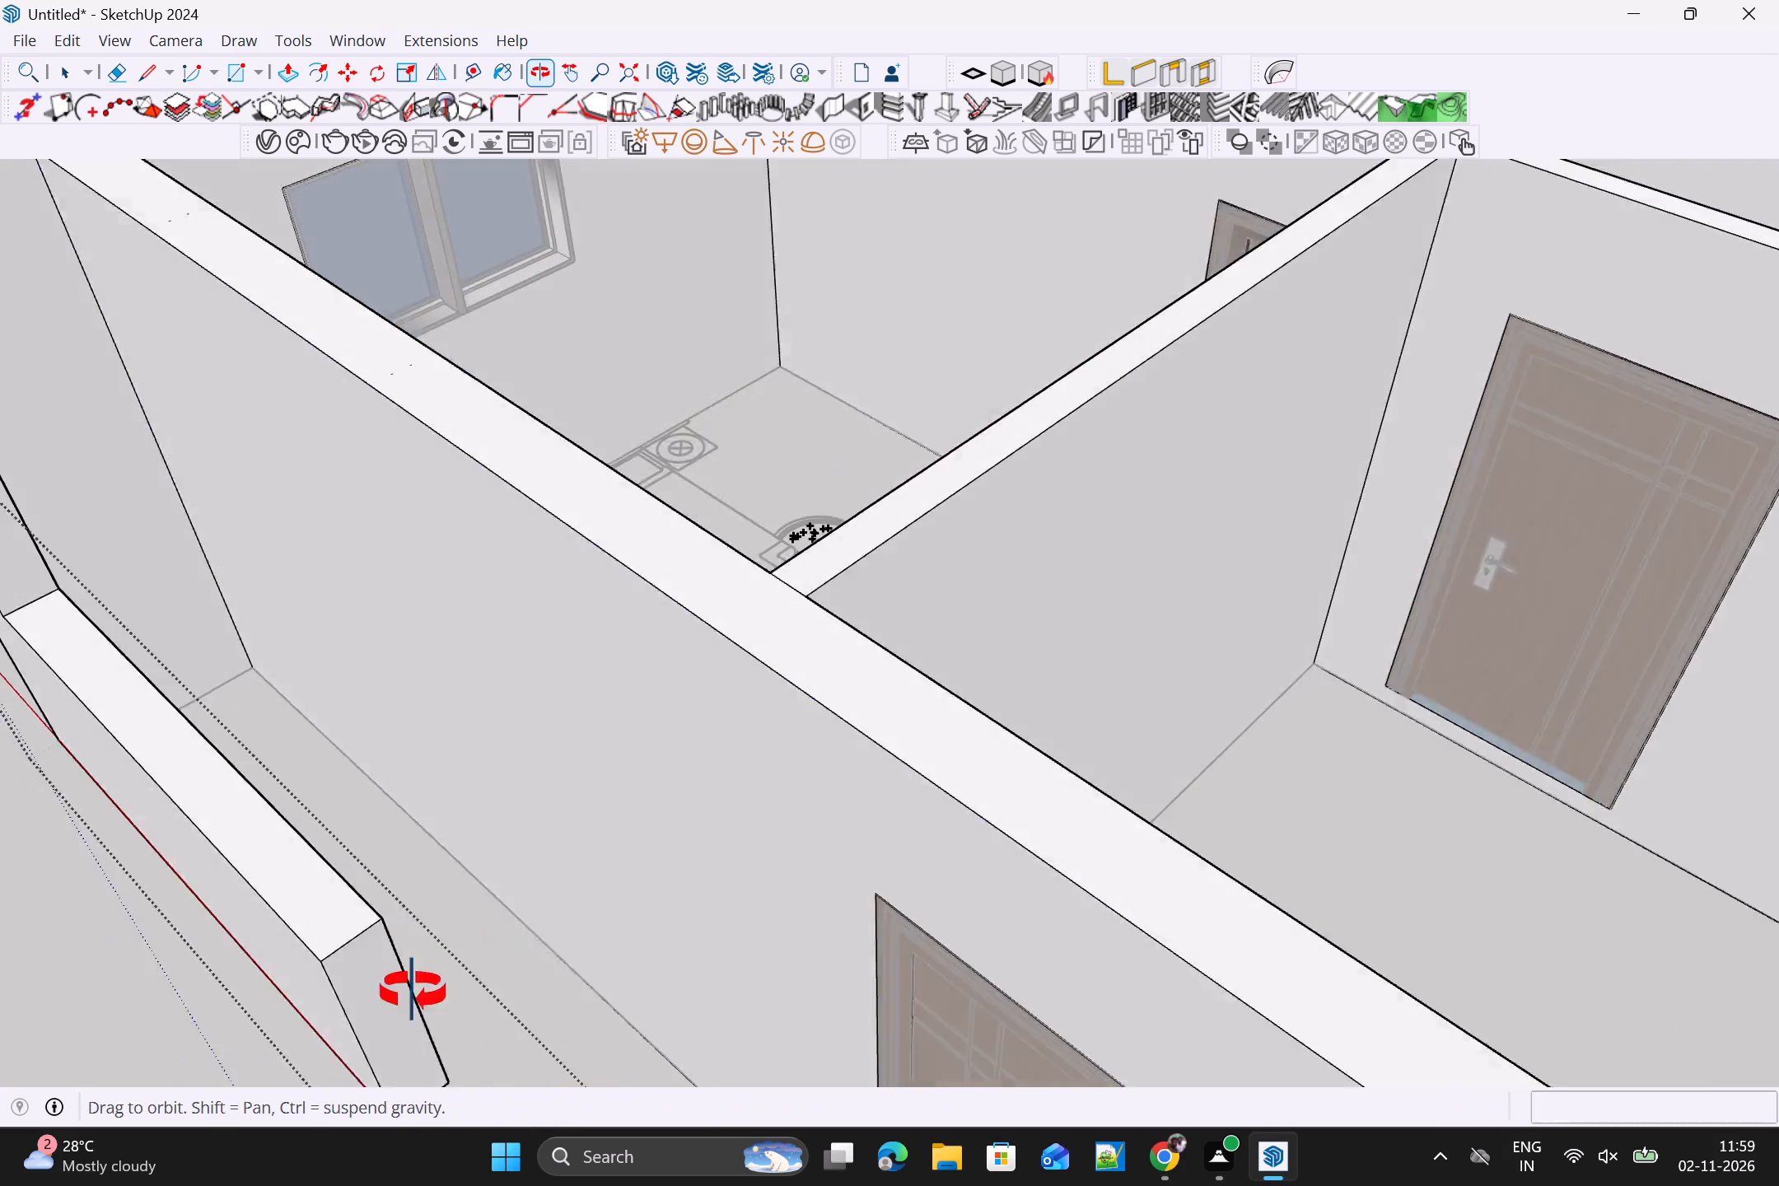
middle_drag(413, 992, 311, 1016)
scroll(202, 918, up, 4)
scroll(300, 914, down, 1)
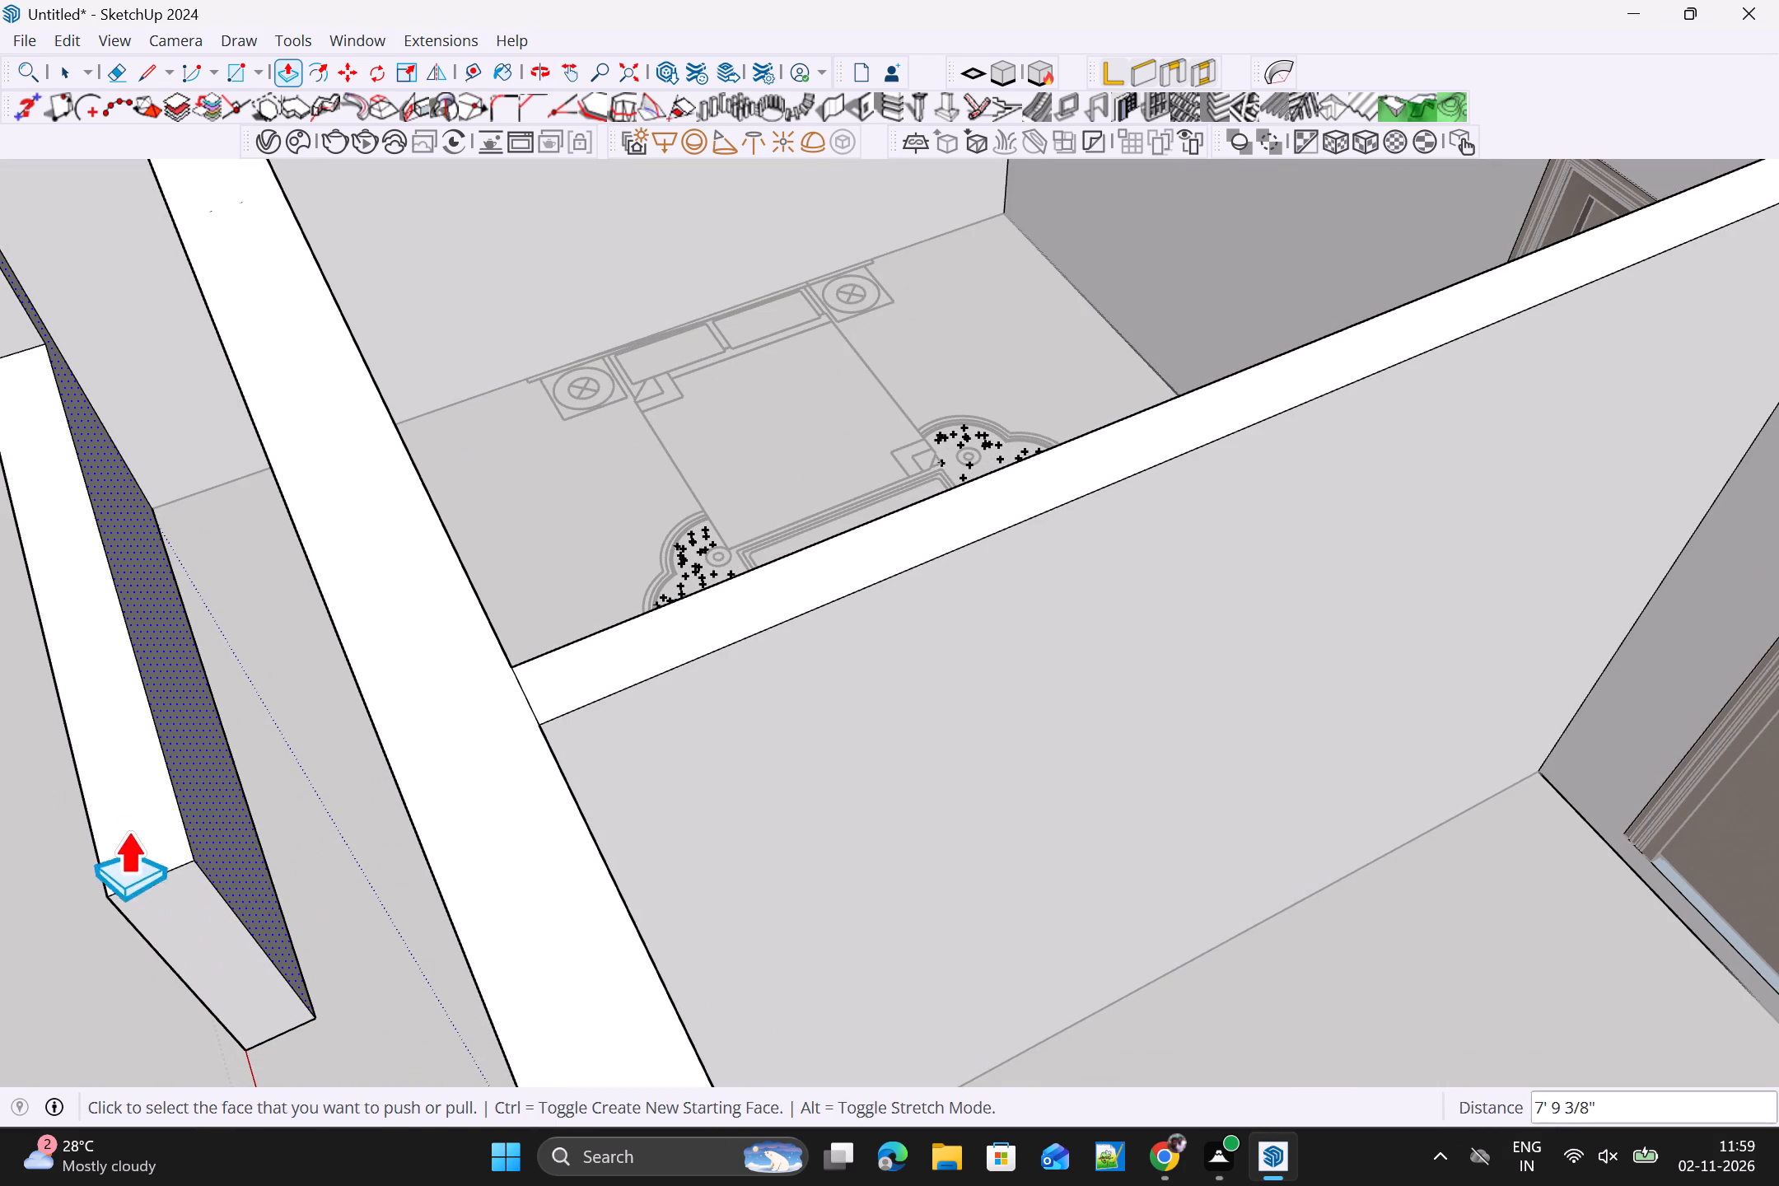
click(128, 798)
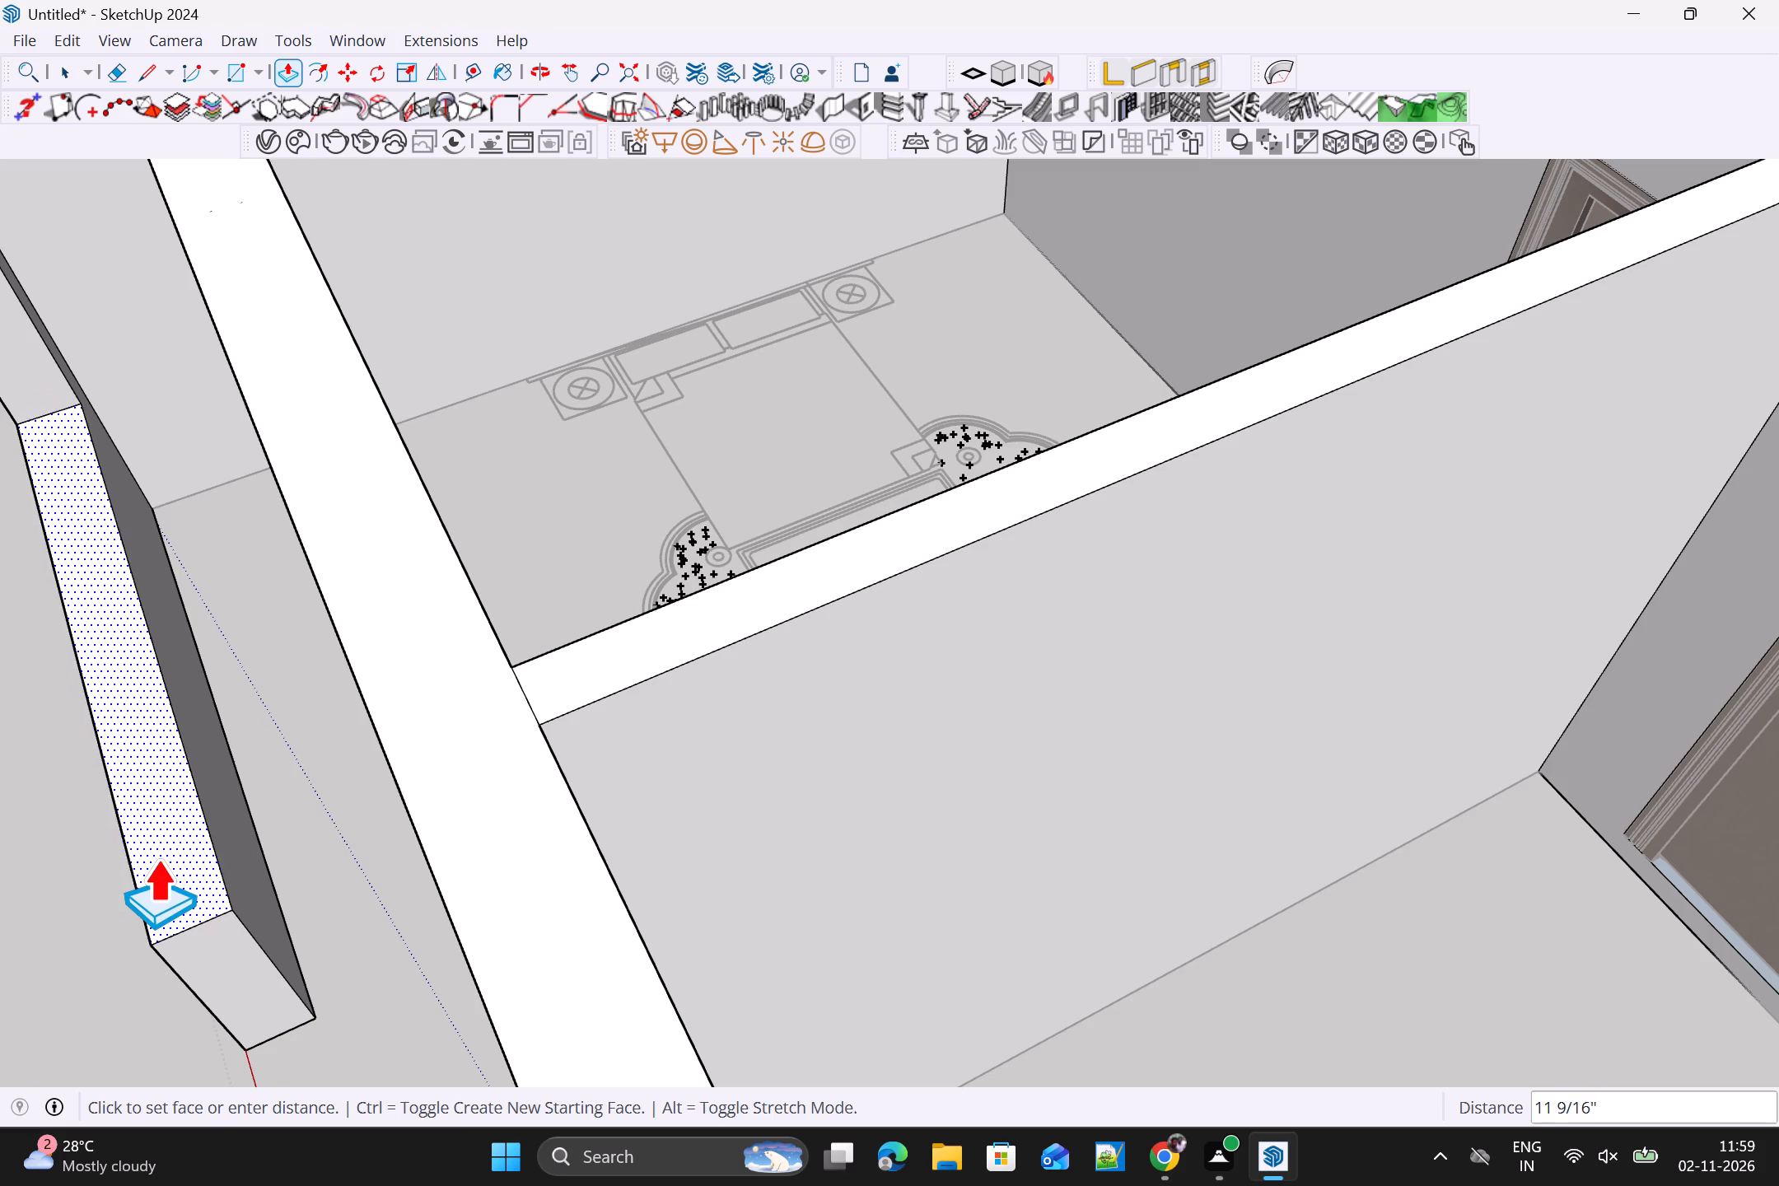
middle_drag(158, 861, 636, 668)
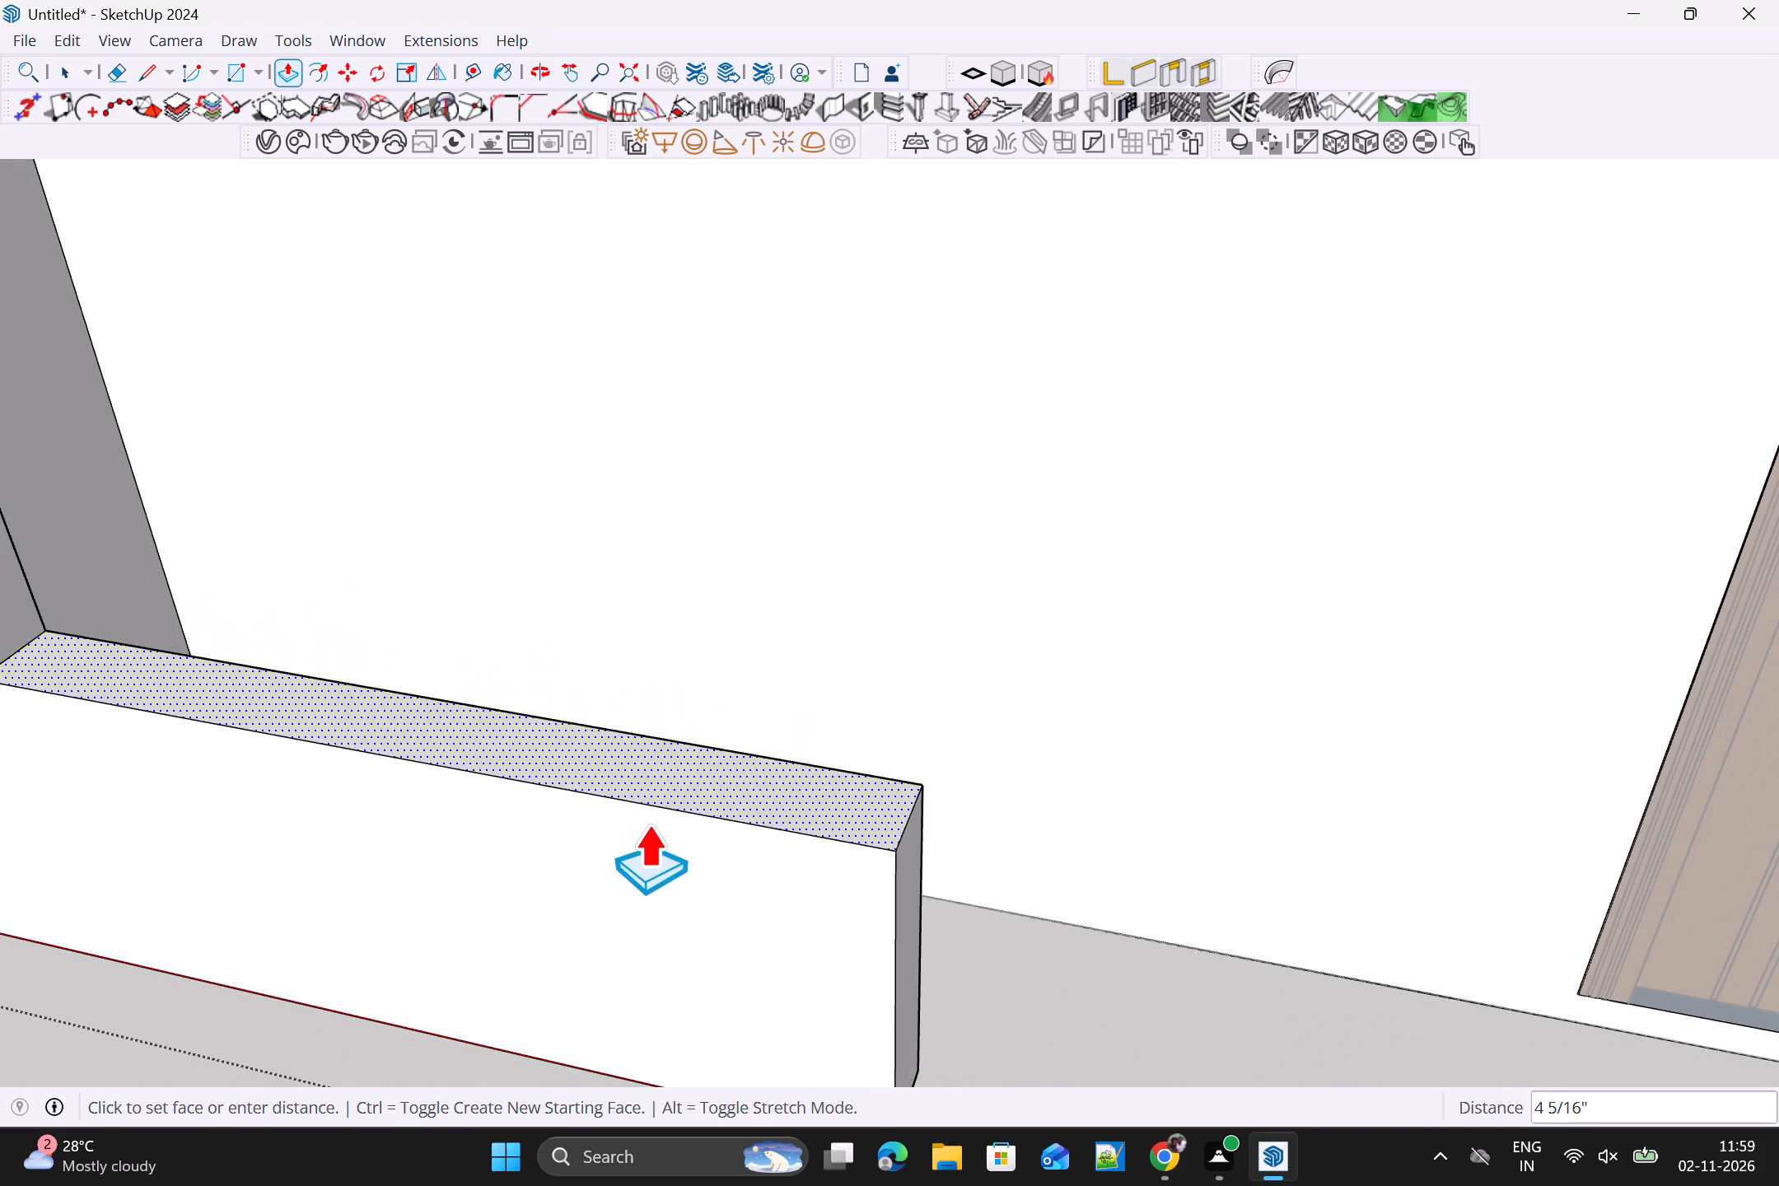
click(644, 858)
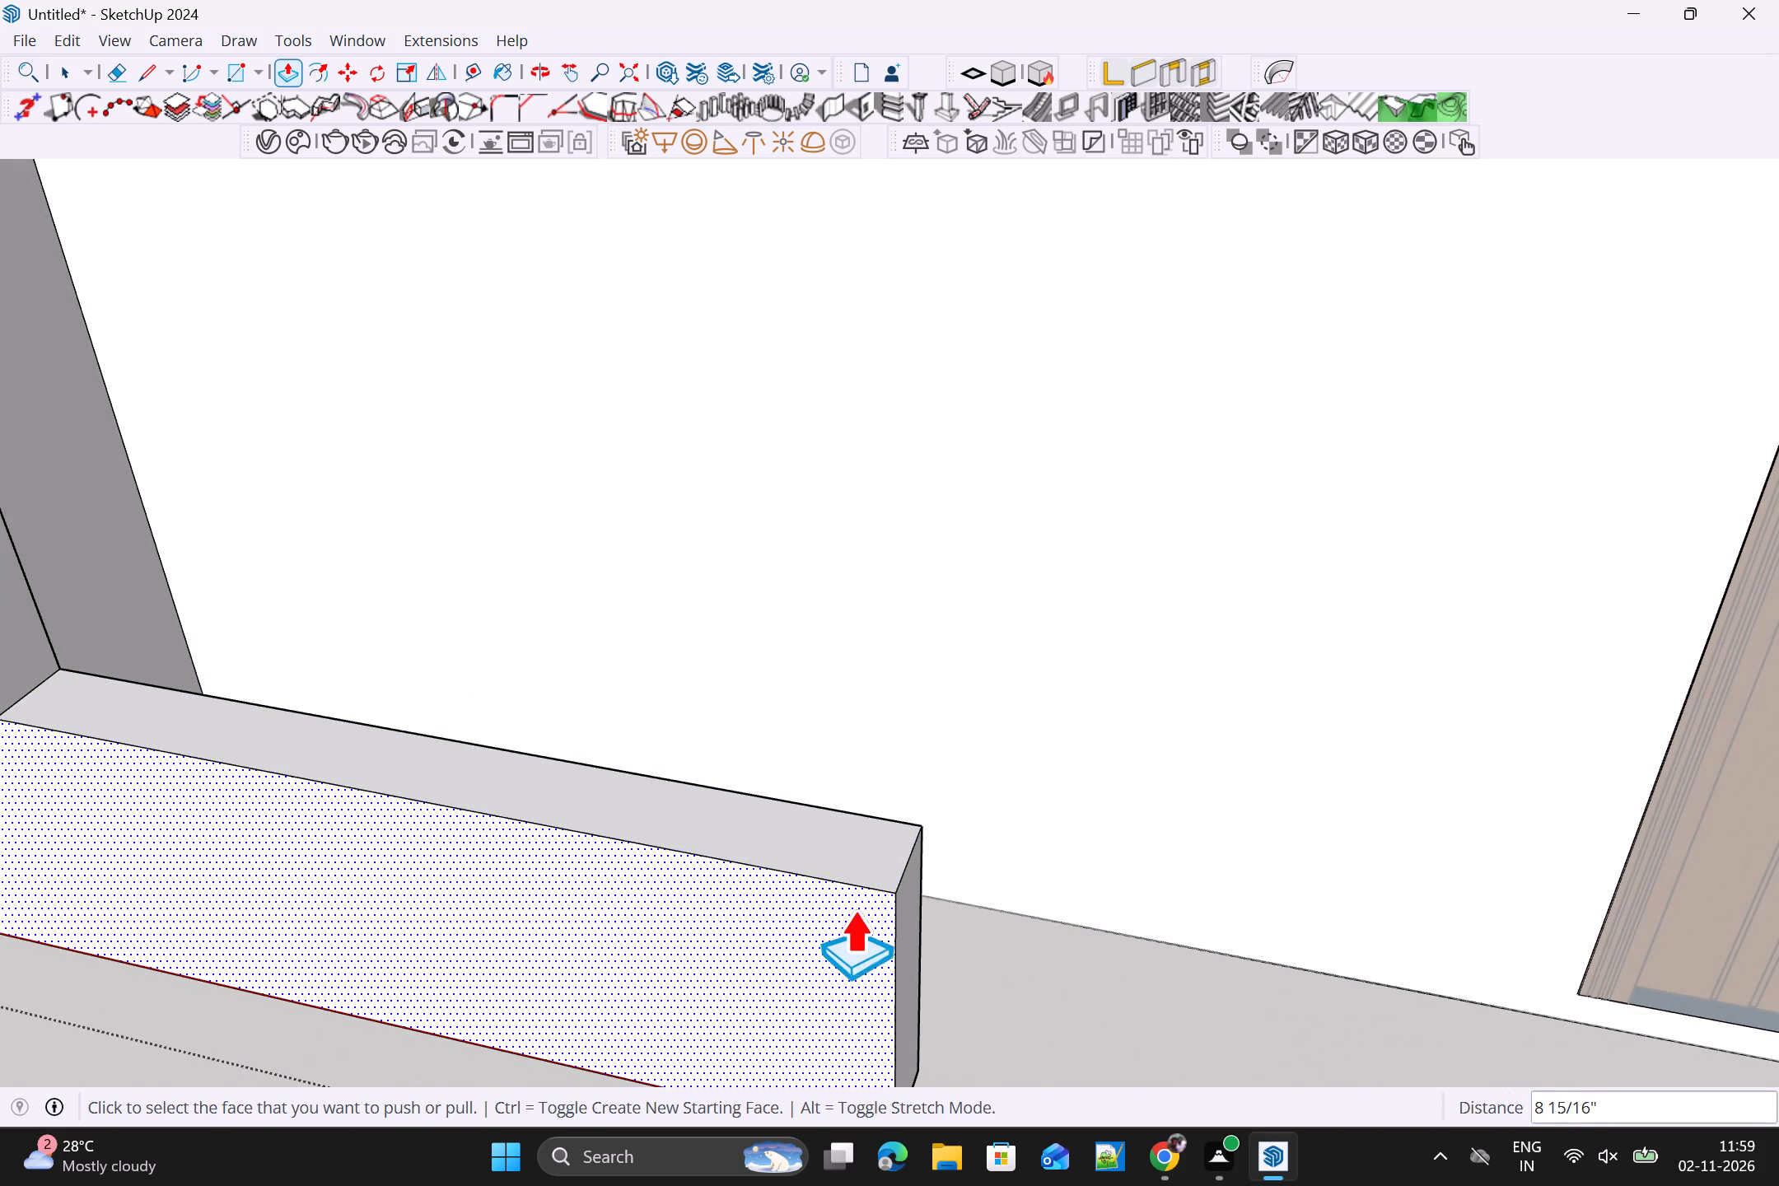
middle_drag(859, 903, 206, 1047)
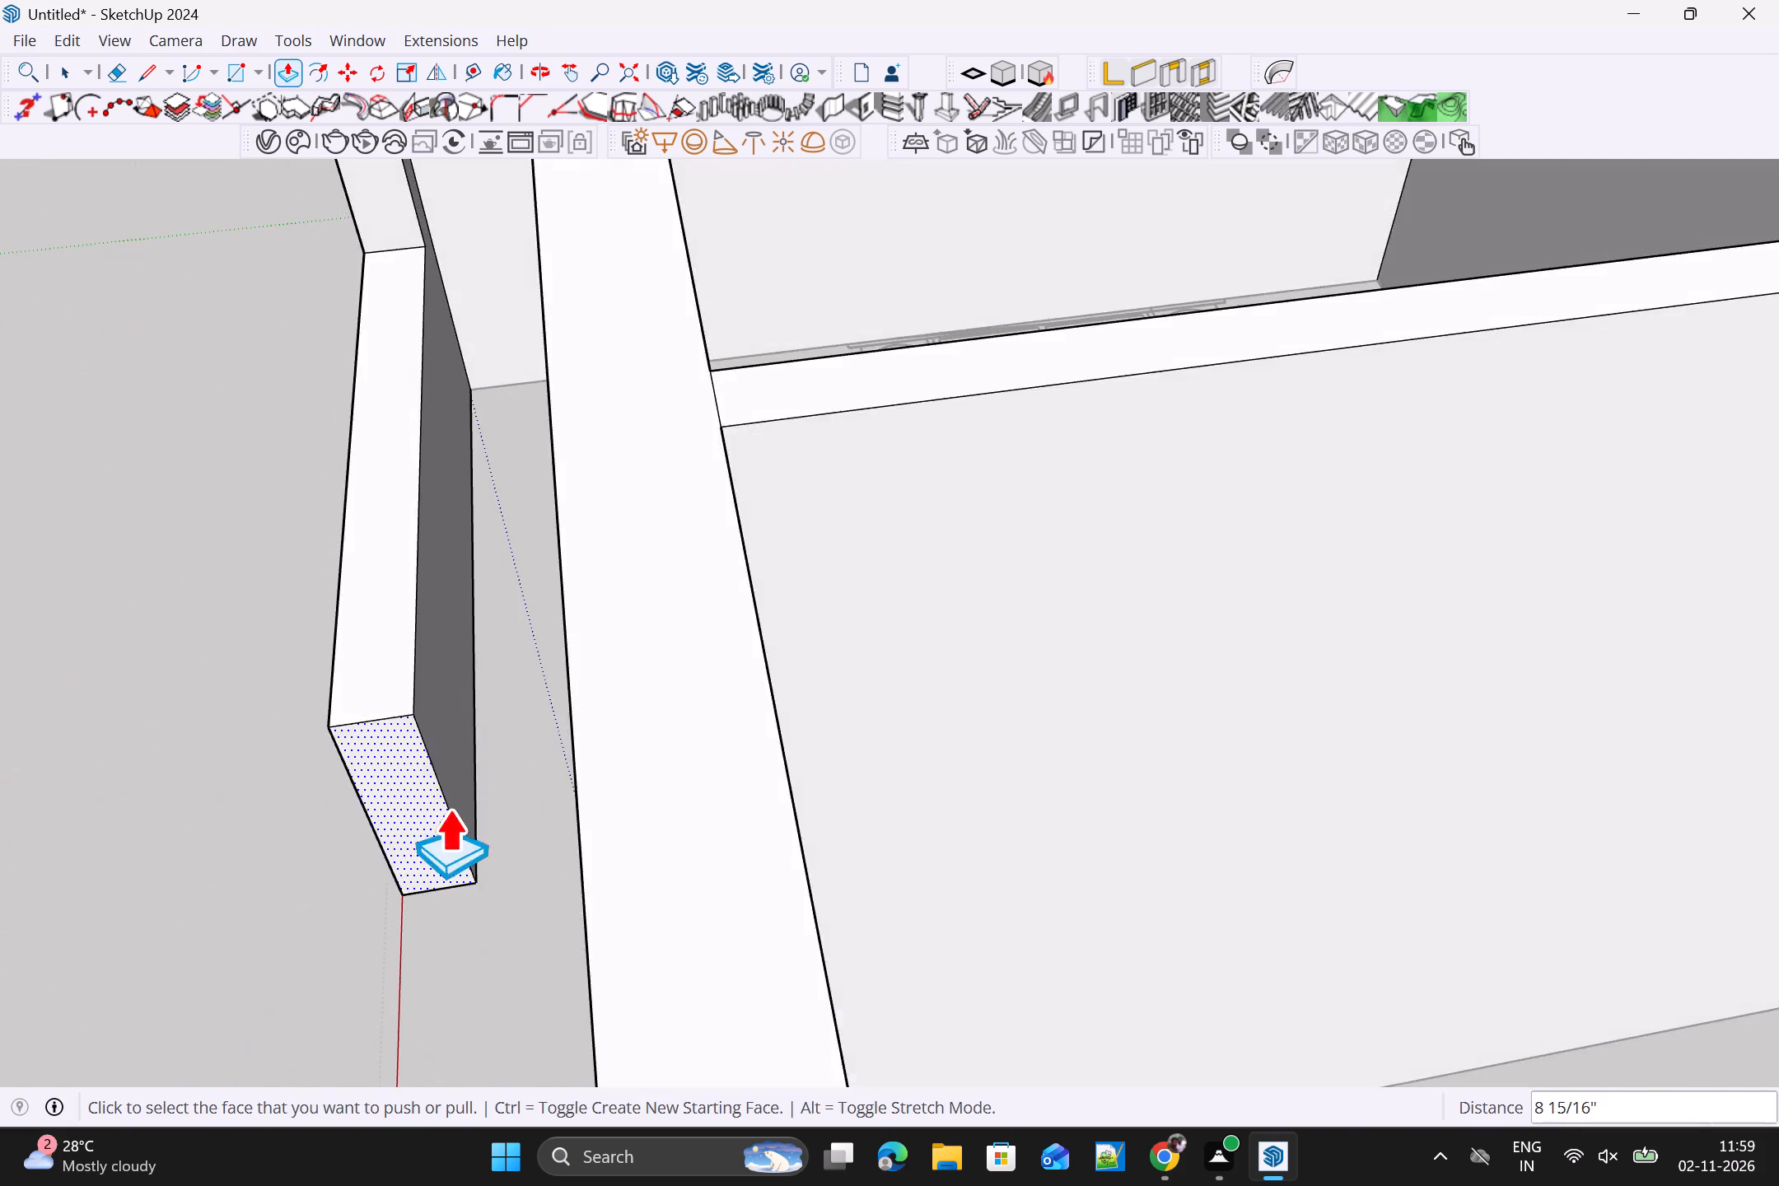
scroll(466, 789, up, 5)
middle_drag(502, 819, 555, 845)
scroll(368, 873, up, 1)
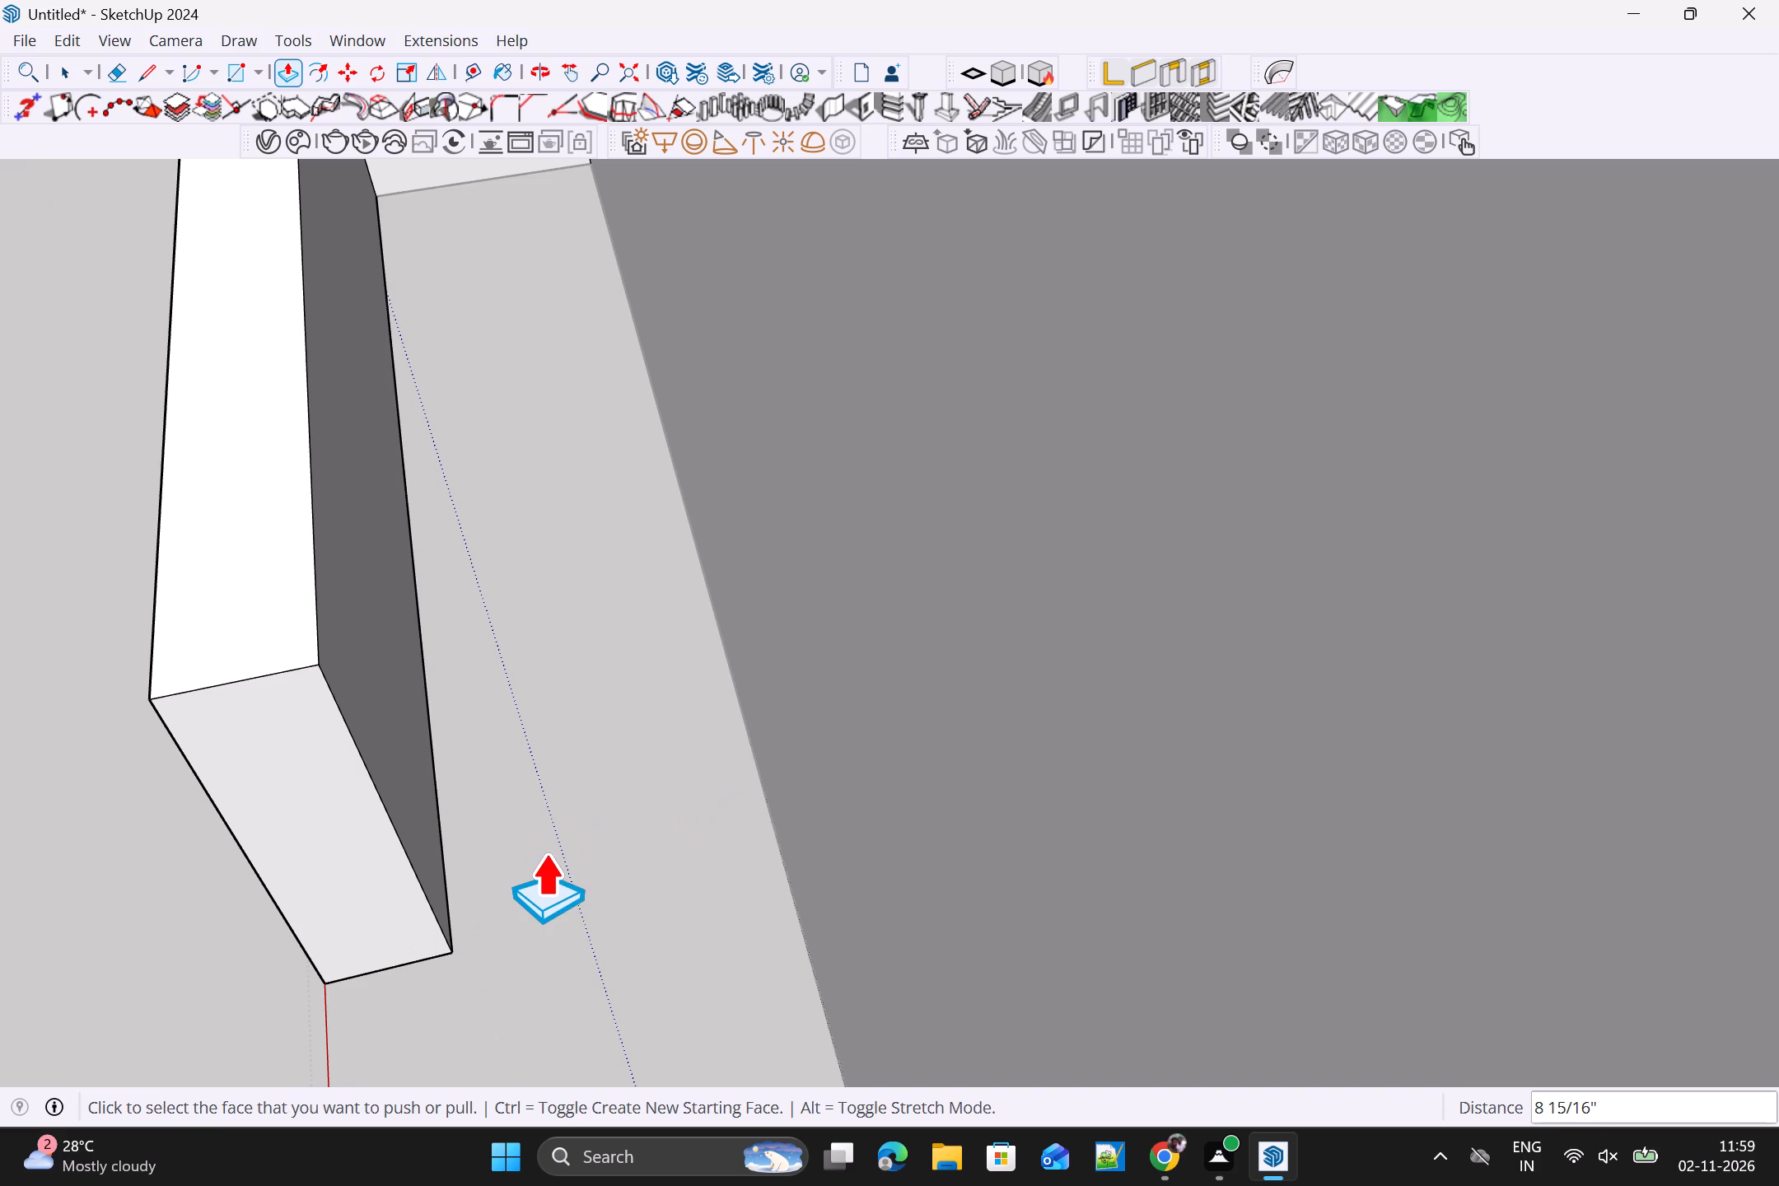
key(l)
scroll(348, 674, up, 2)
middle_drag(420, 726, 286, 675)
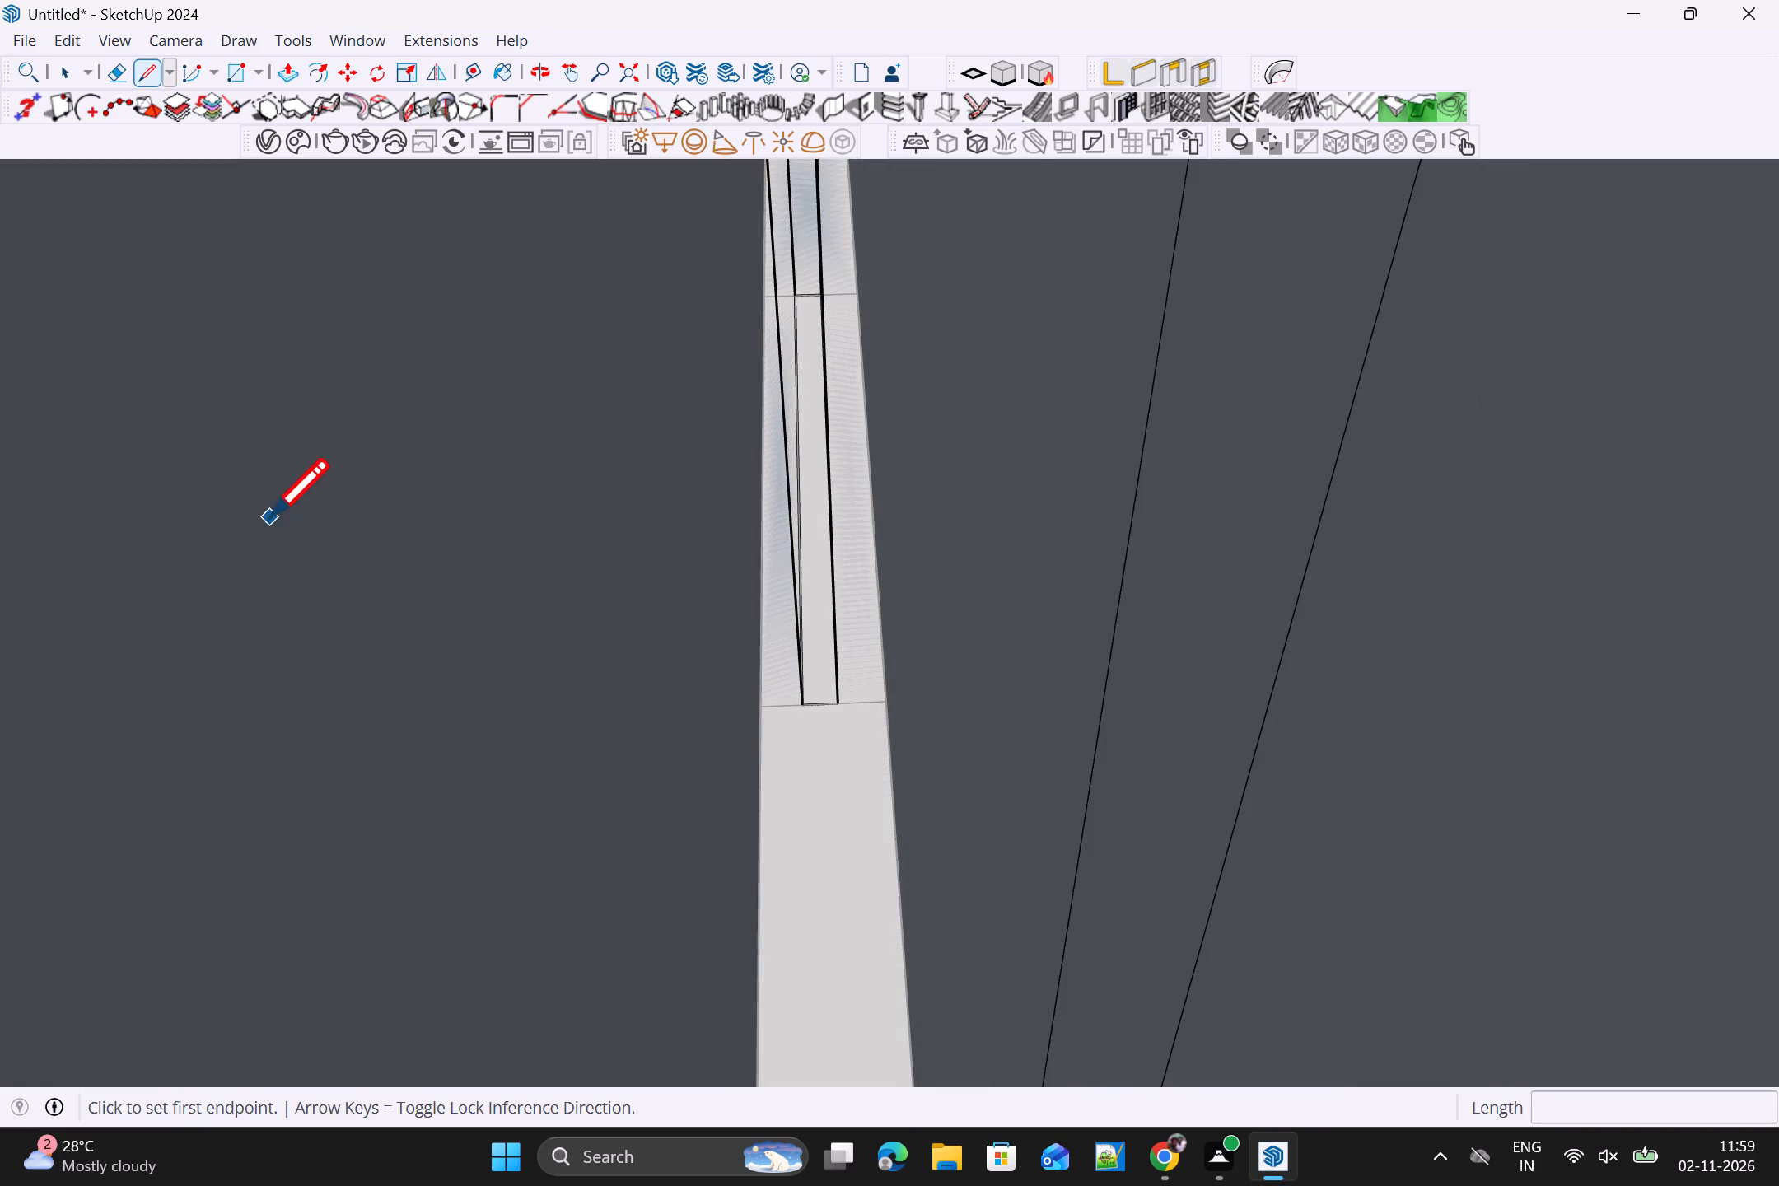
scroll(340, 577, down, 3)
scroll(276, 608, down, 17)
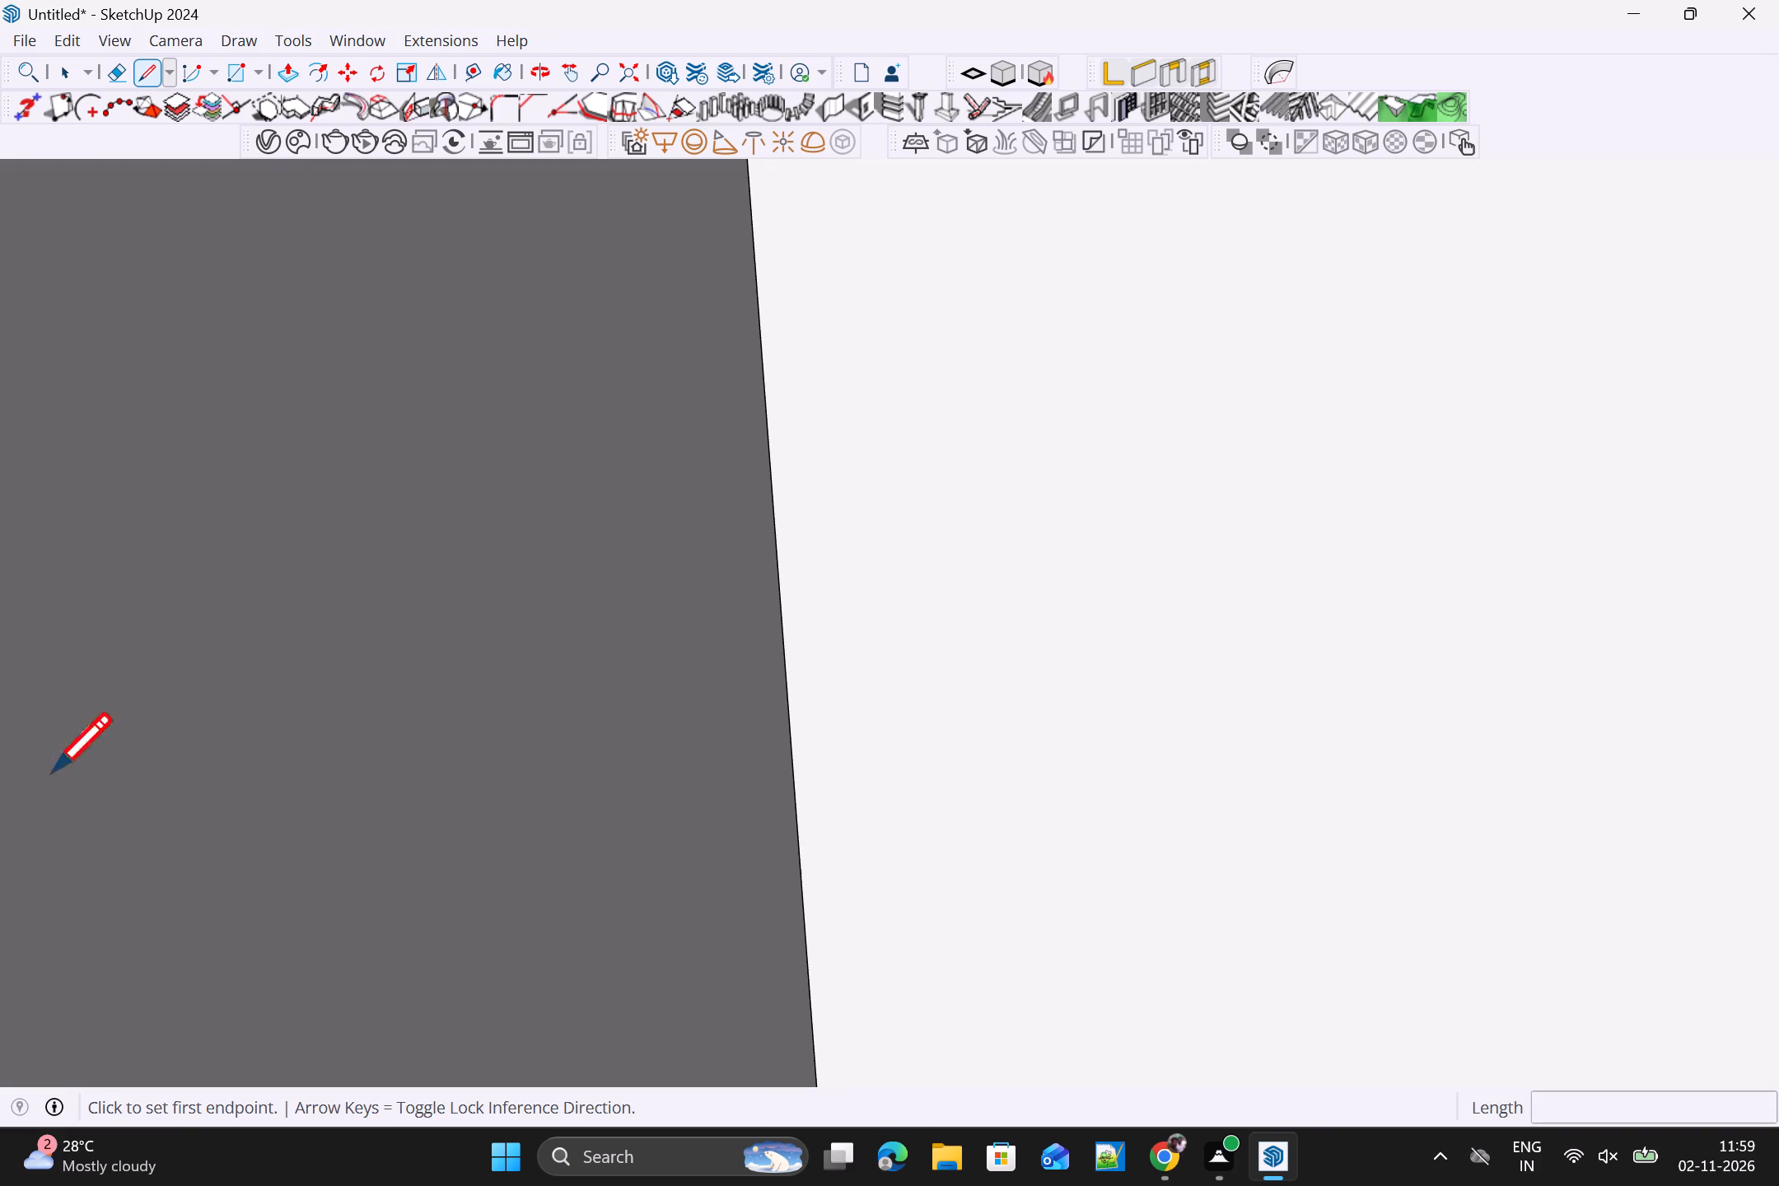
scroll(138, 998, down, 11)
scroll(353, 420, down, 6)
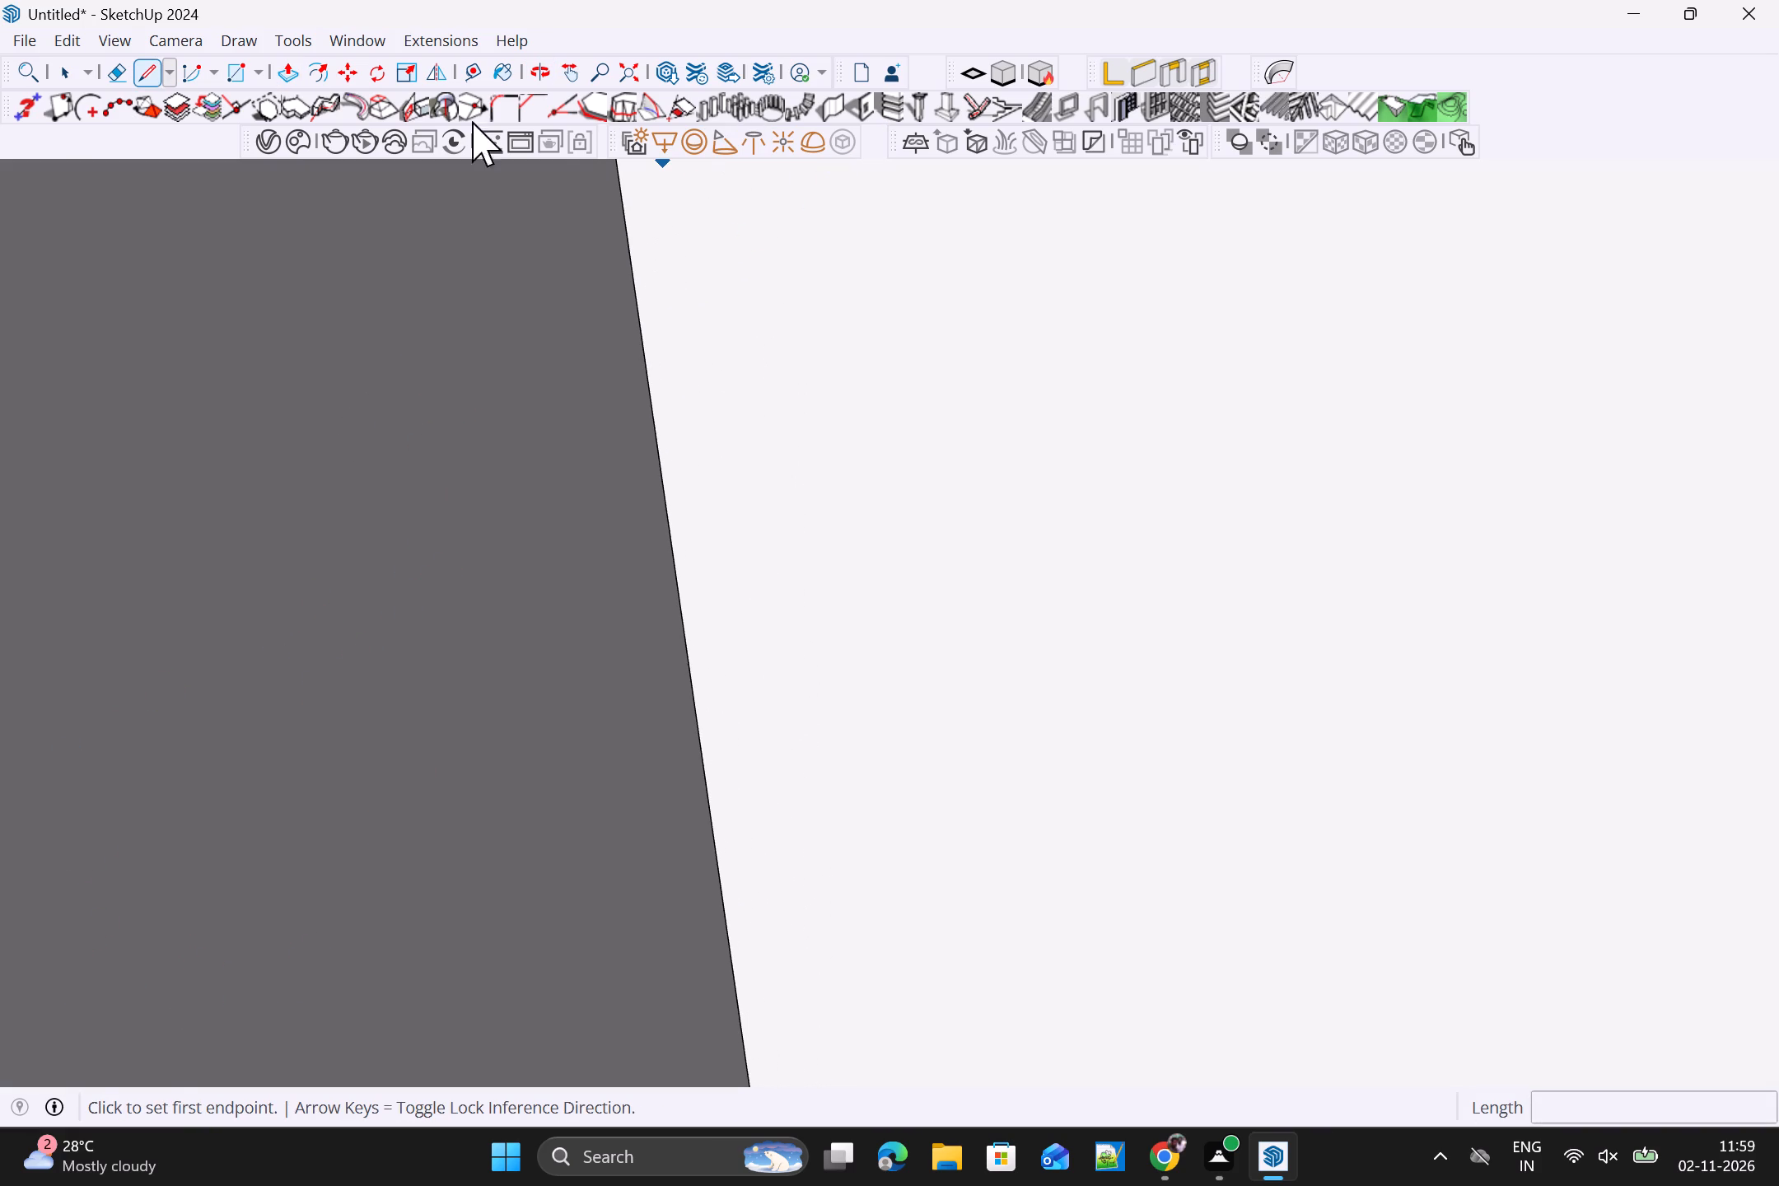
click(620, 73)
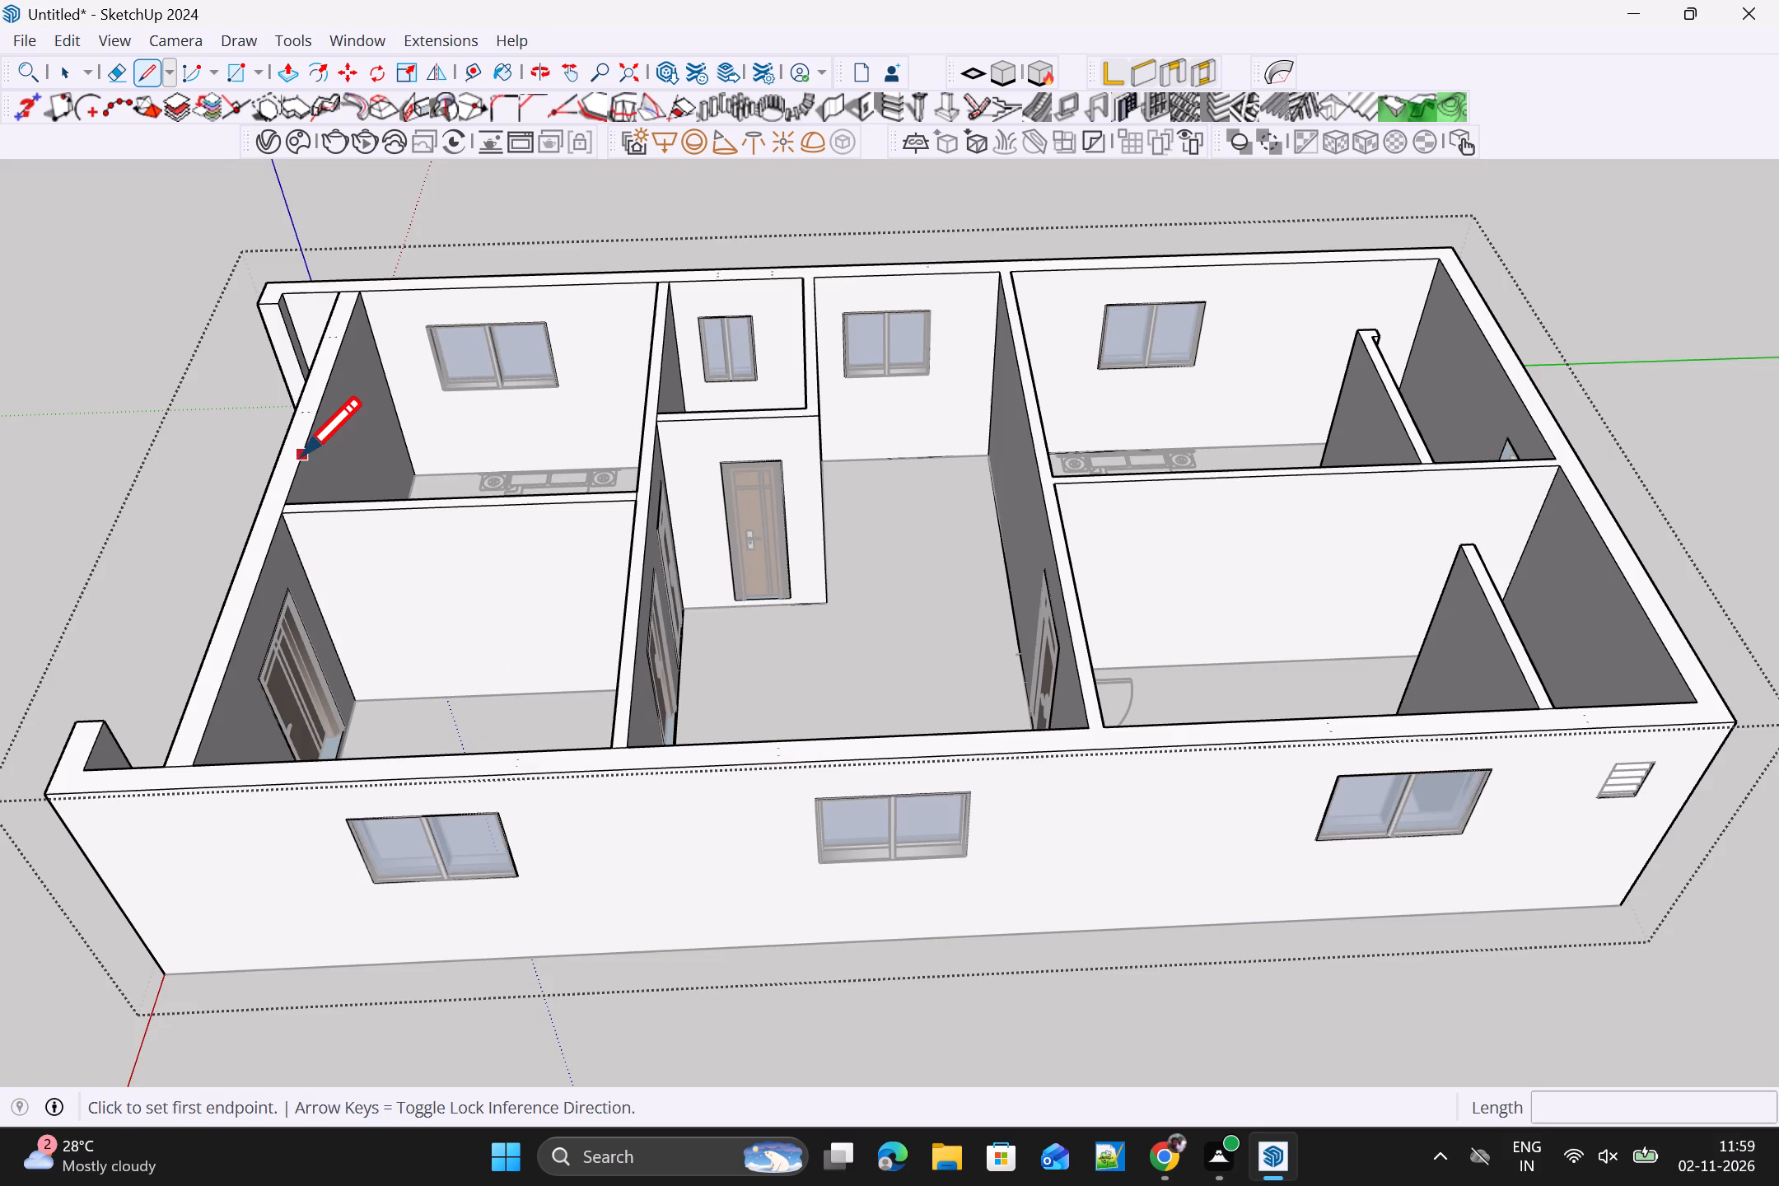
Draw a narrow full-height rectangle on the low front wall's inner face, starting from the top corner at its free end.
shift+middle_drag(339, 470, 718, 472)
scroll(572, 461, up, 5)
scroll(684, 532, up, 2)
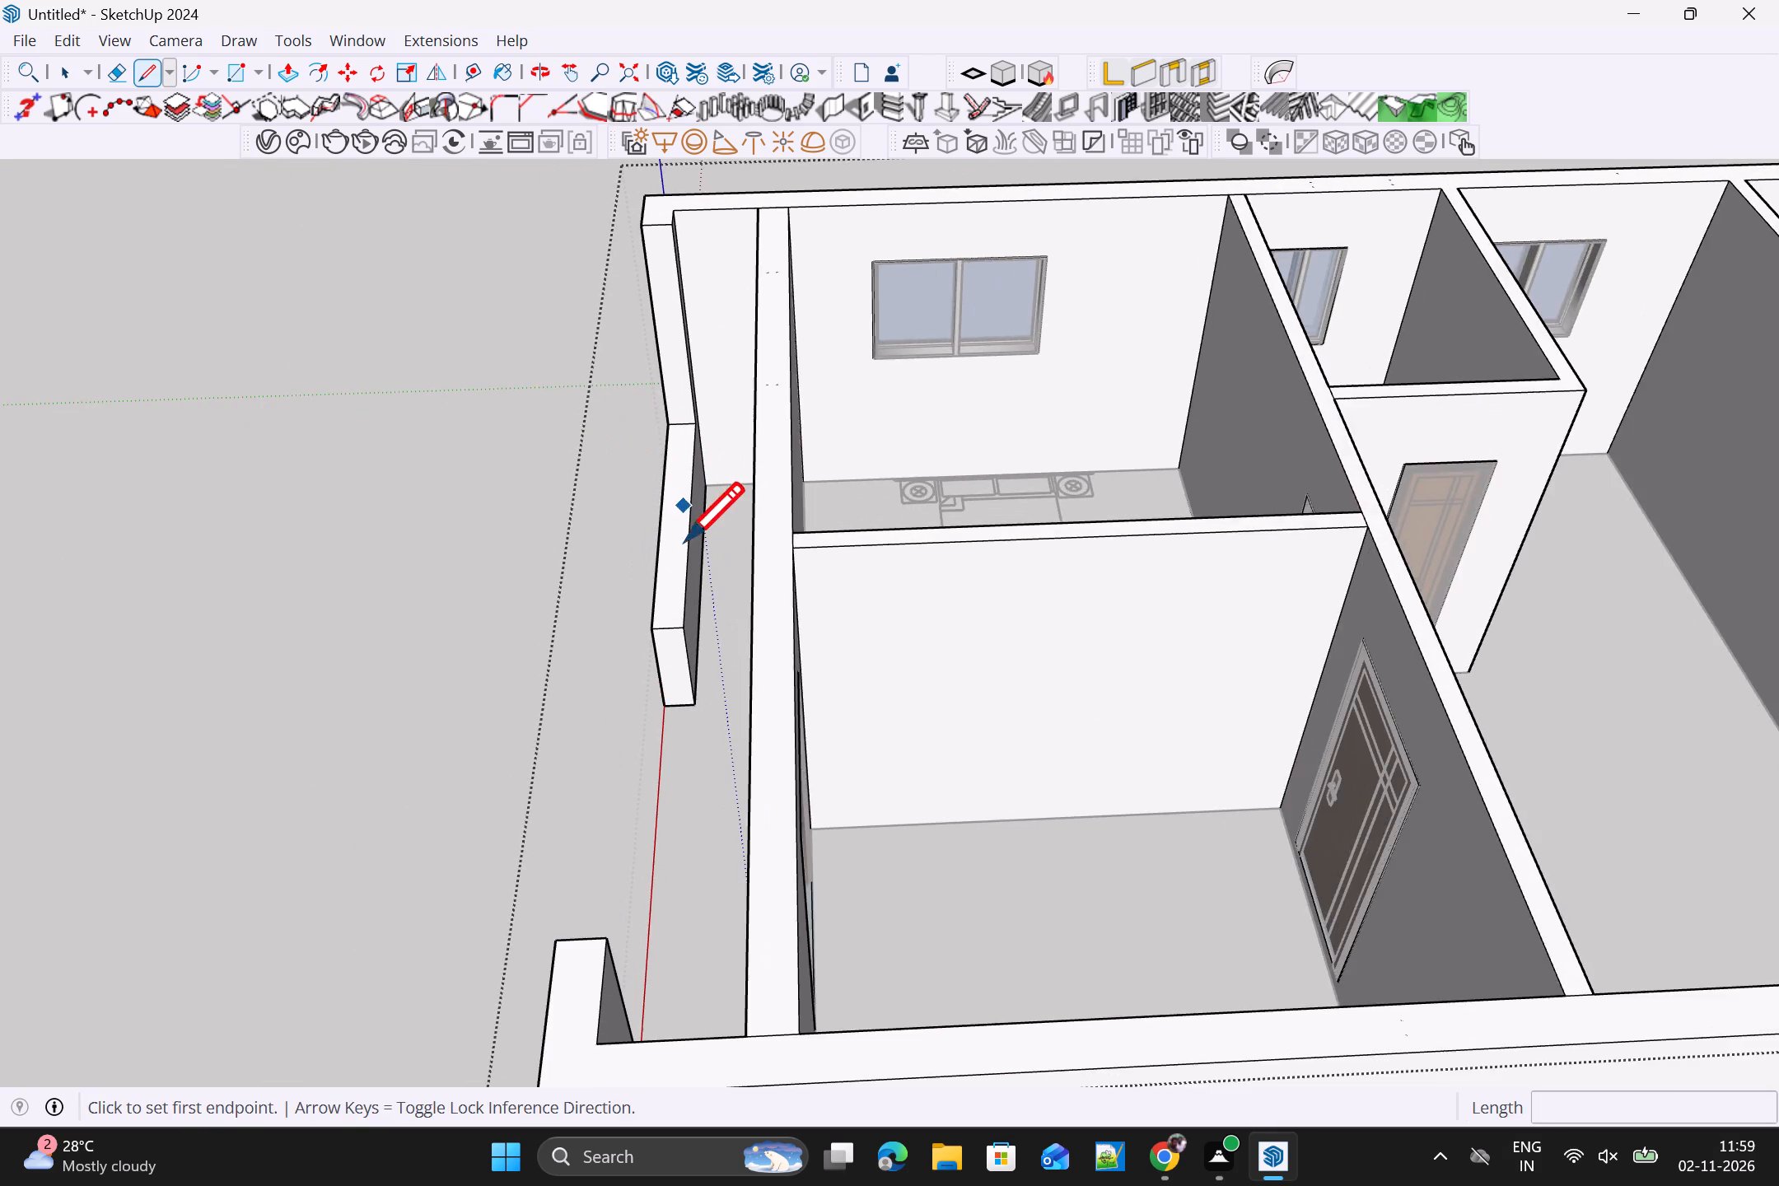
scroll(685, 541, up, 3)
middle_drag(724, 831, 671, 850)
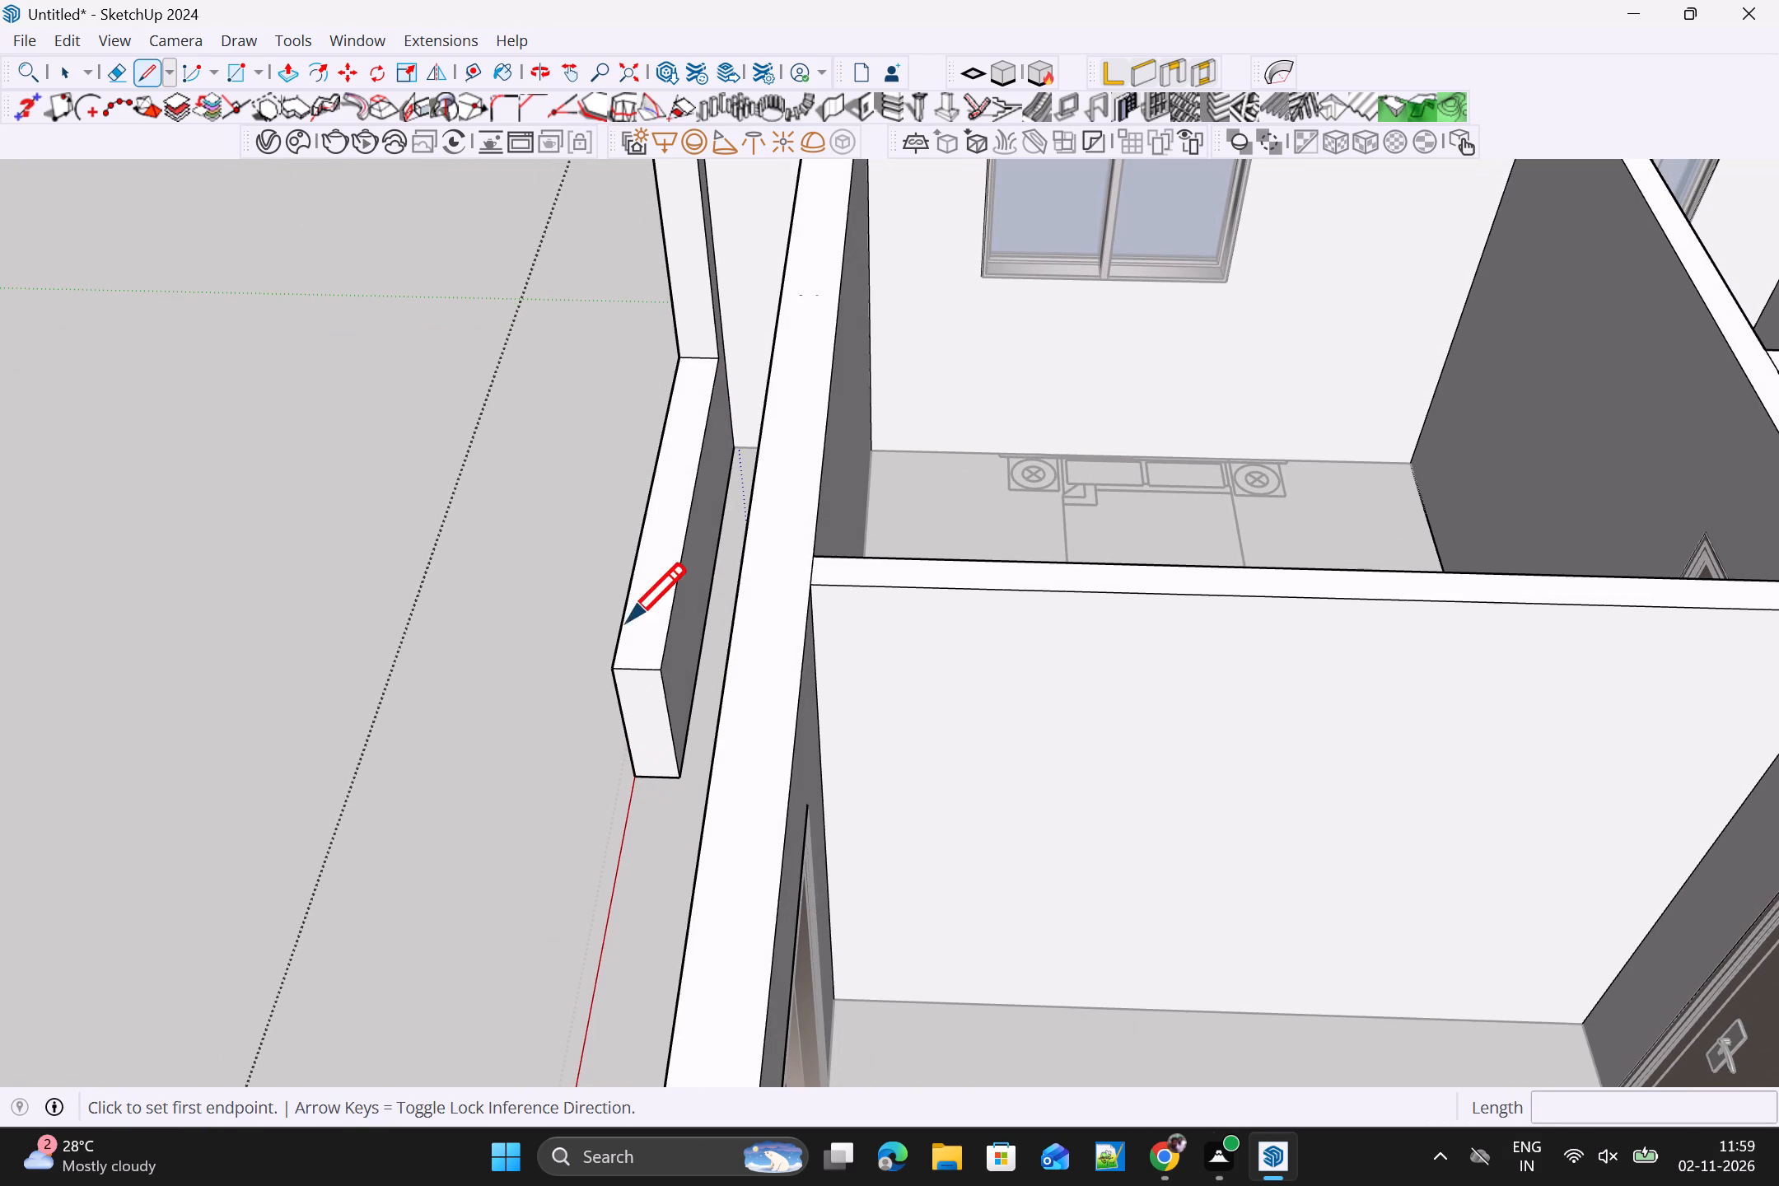
scroll(627, 632, up, 5)
scroll(707, 749, up, 9)
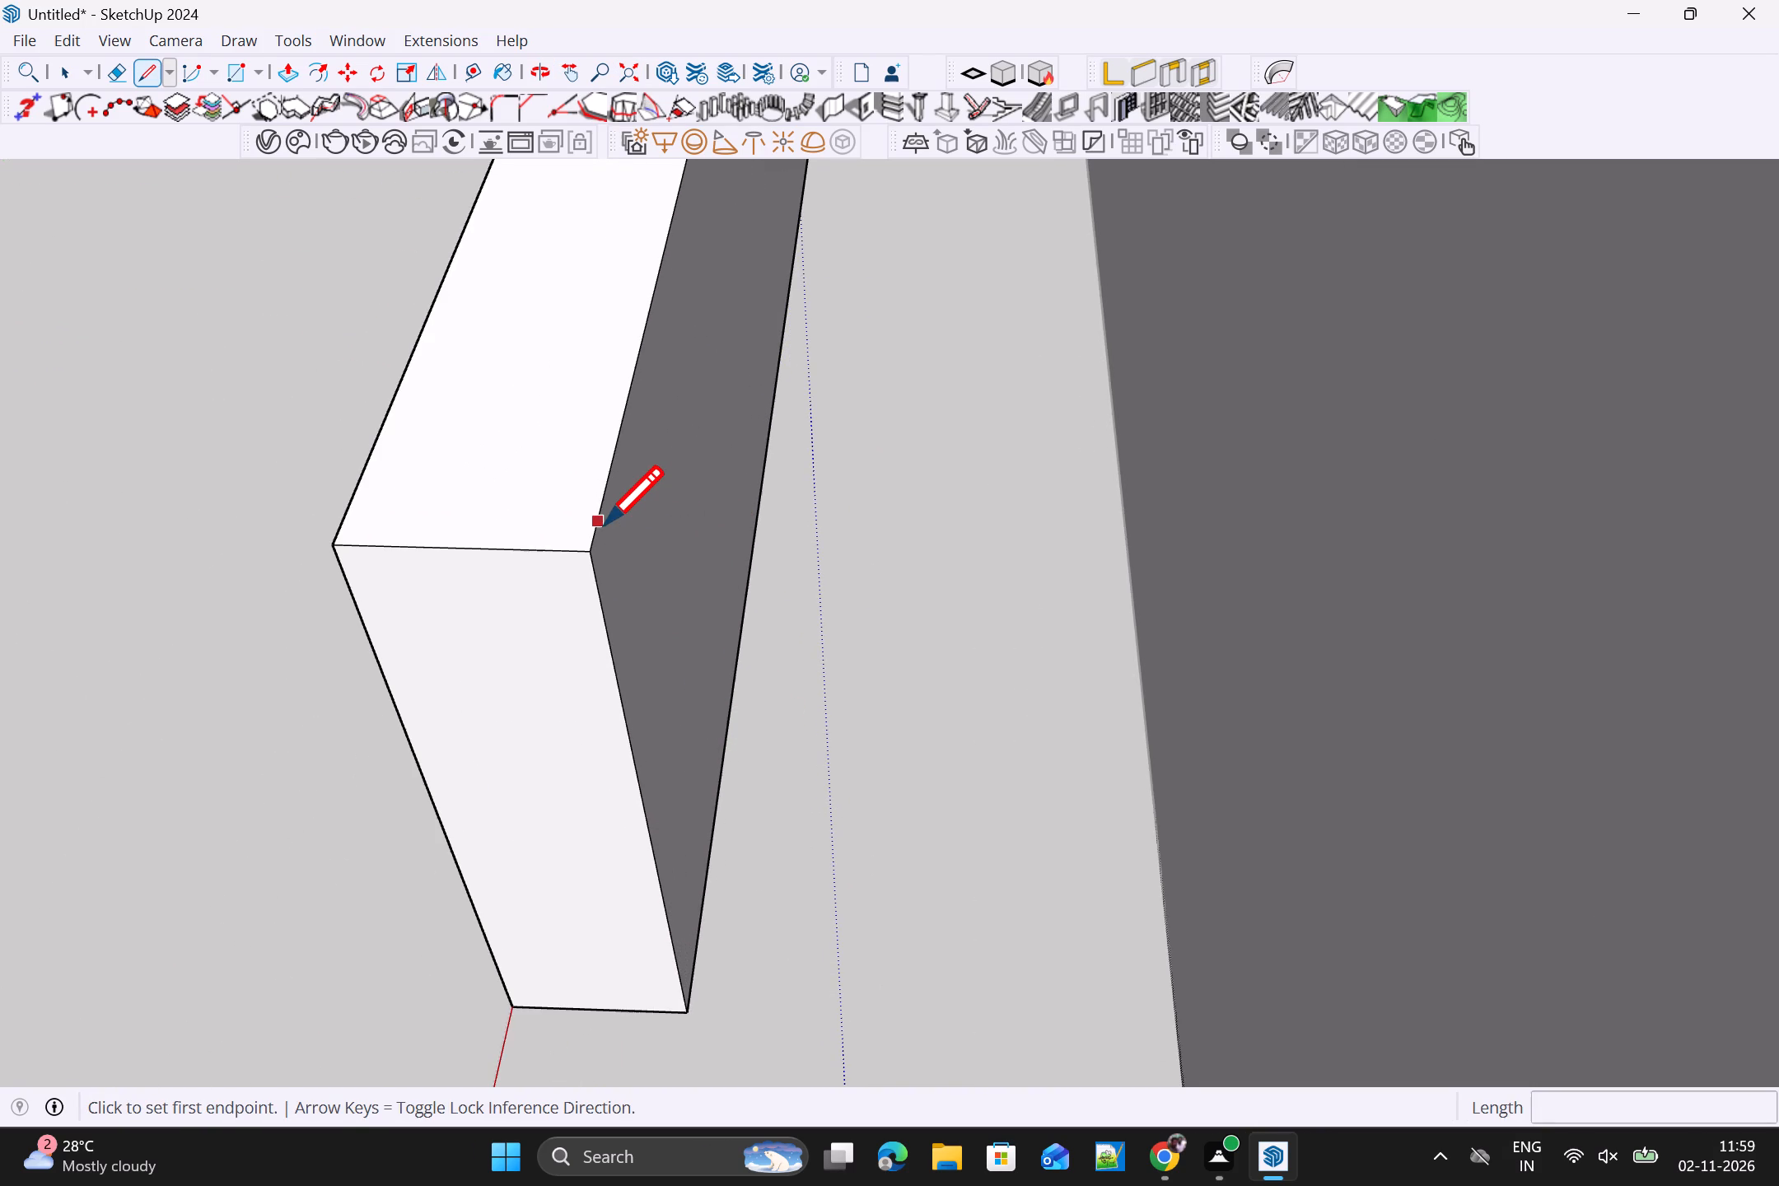
key(r)
drag(590, 553, 606, 553)
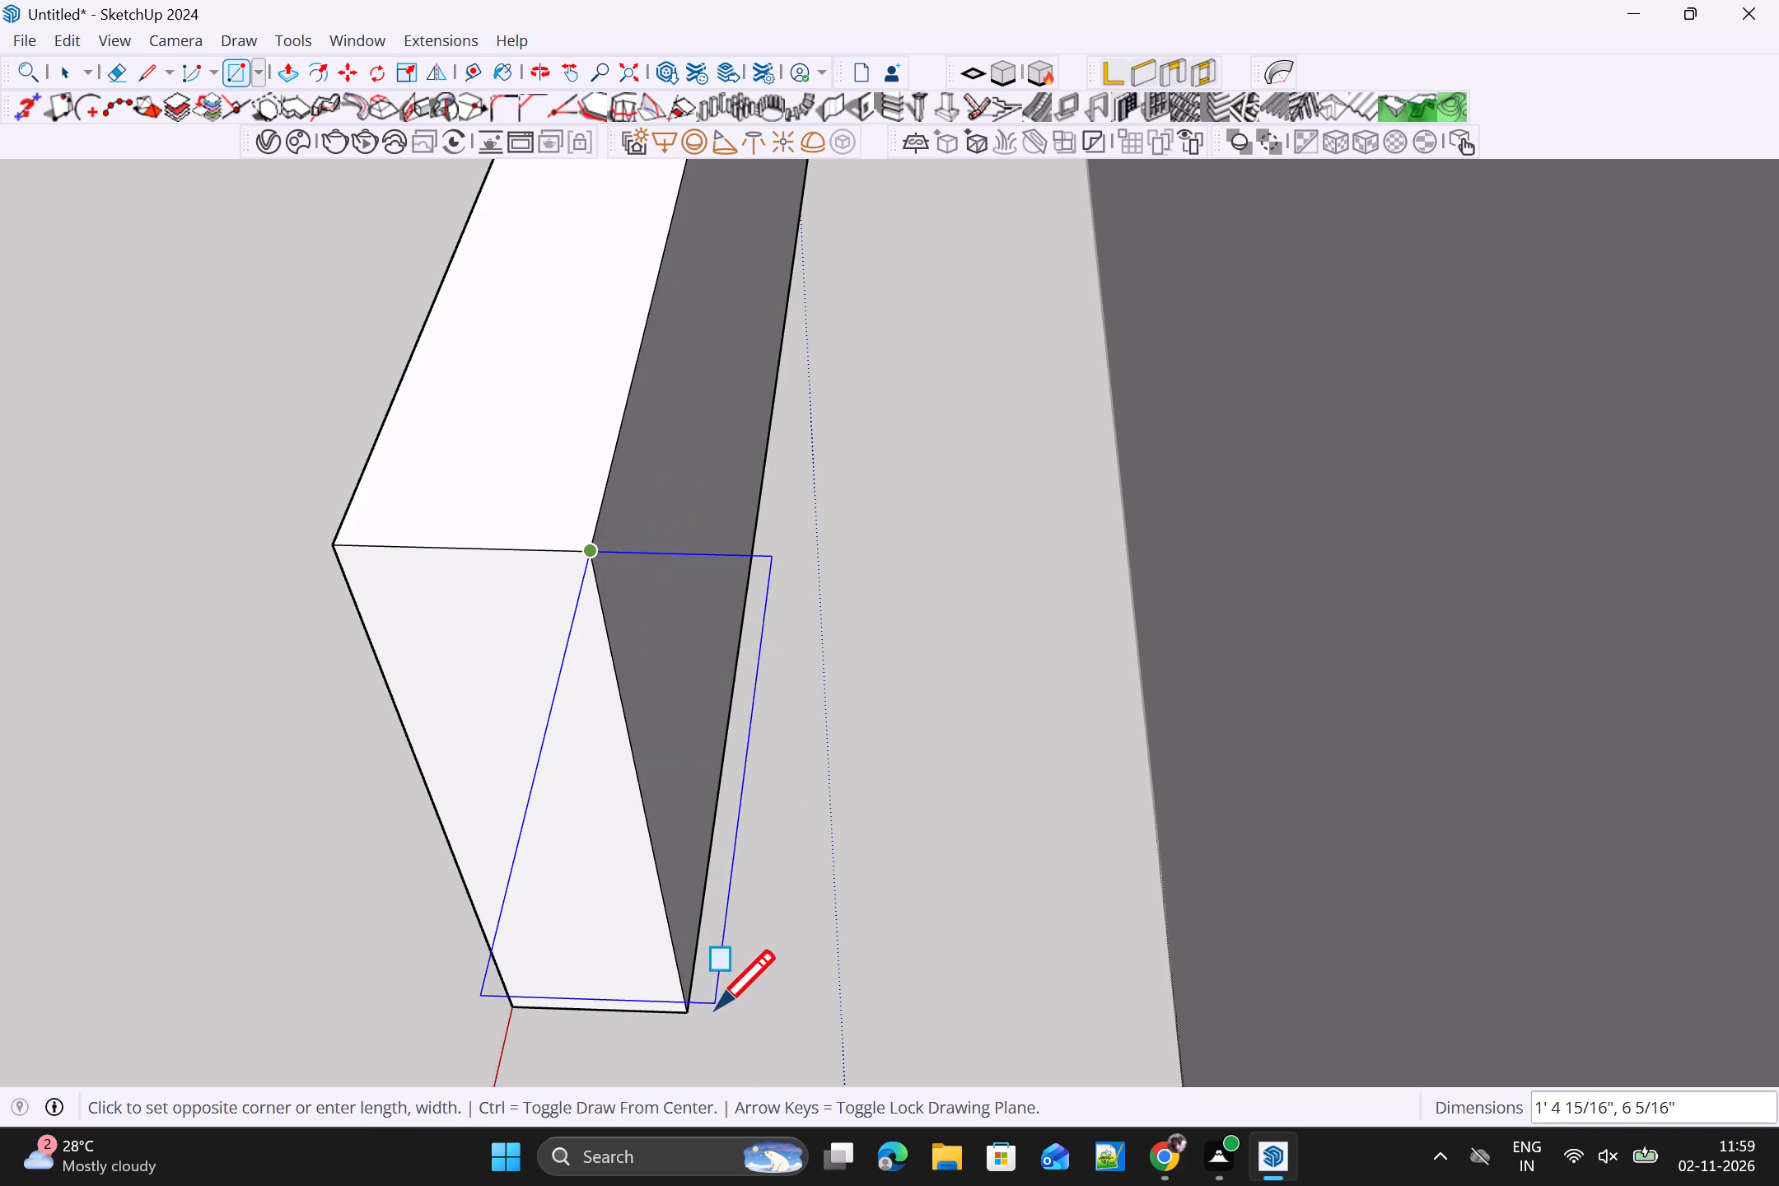
middle_drag(713, 1013, 636, 1044)
scroll(689, 978, up, 10)
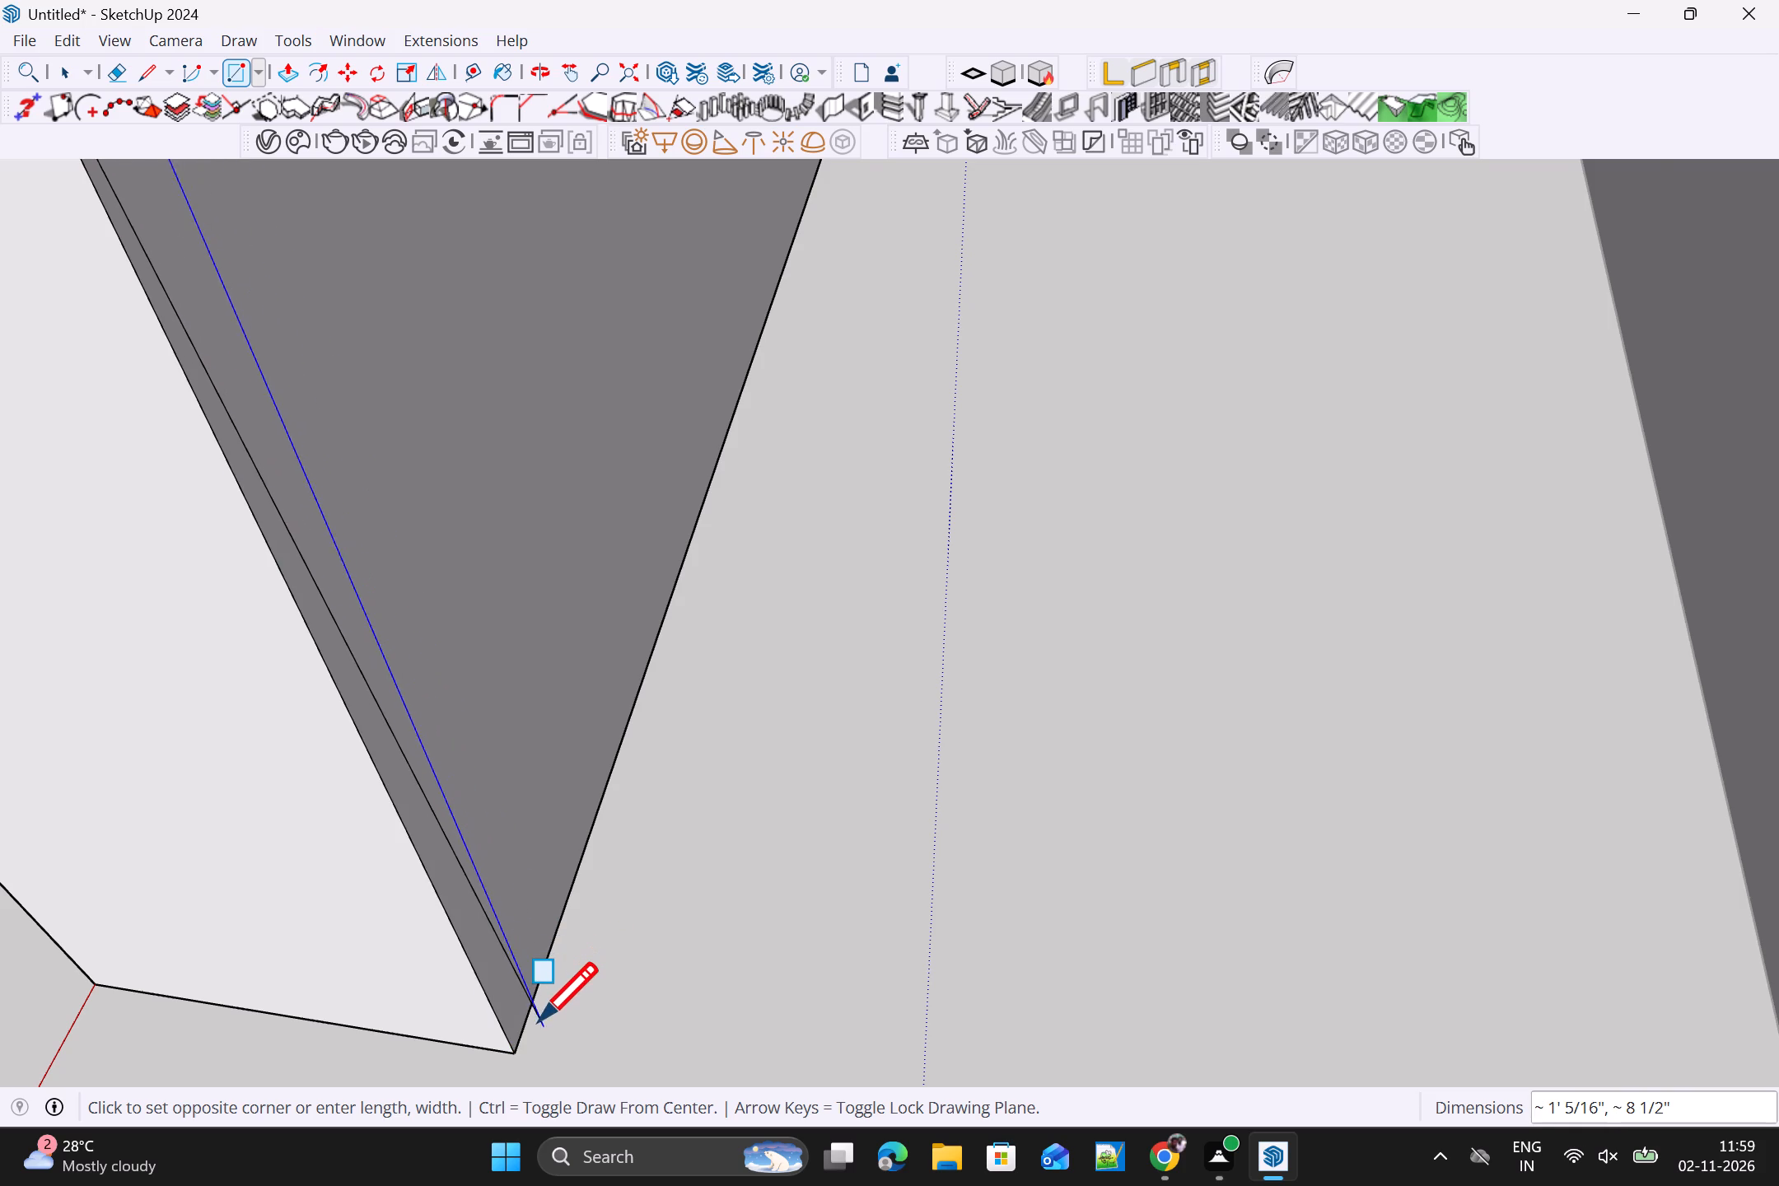
scroll(537, 1022, up, 6)
scroll(595, 1015, down, 4)
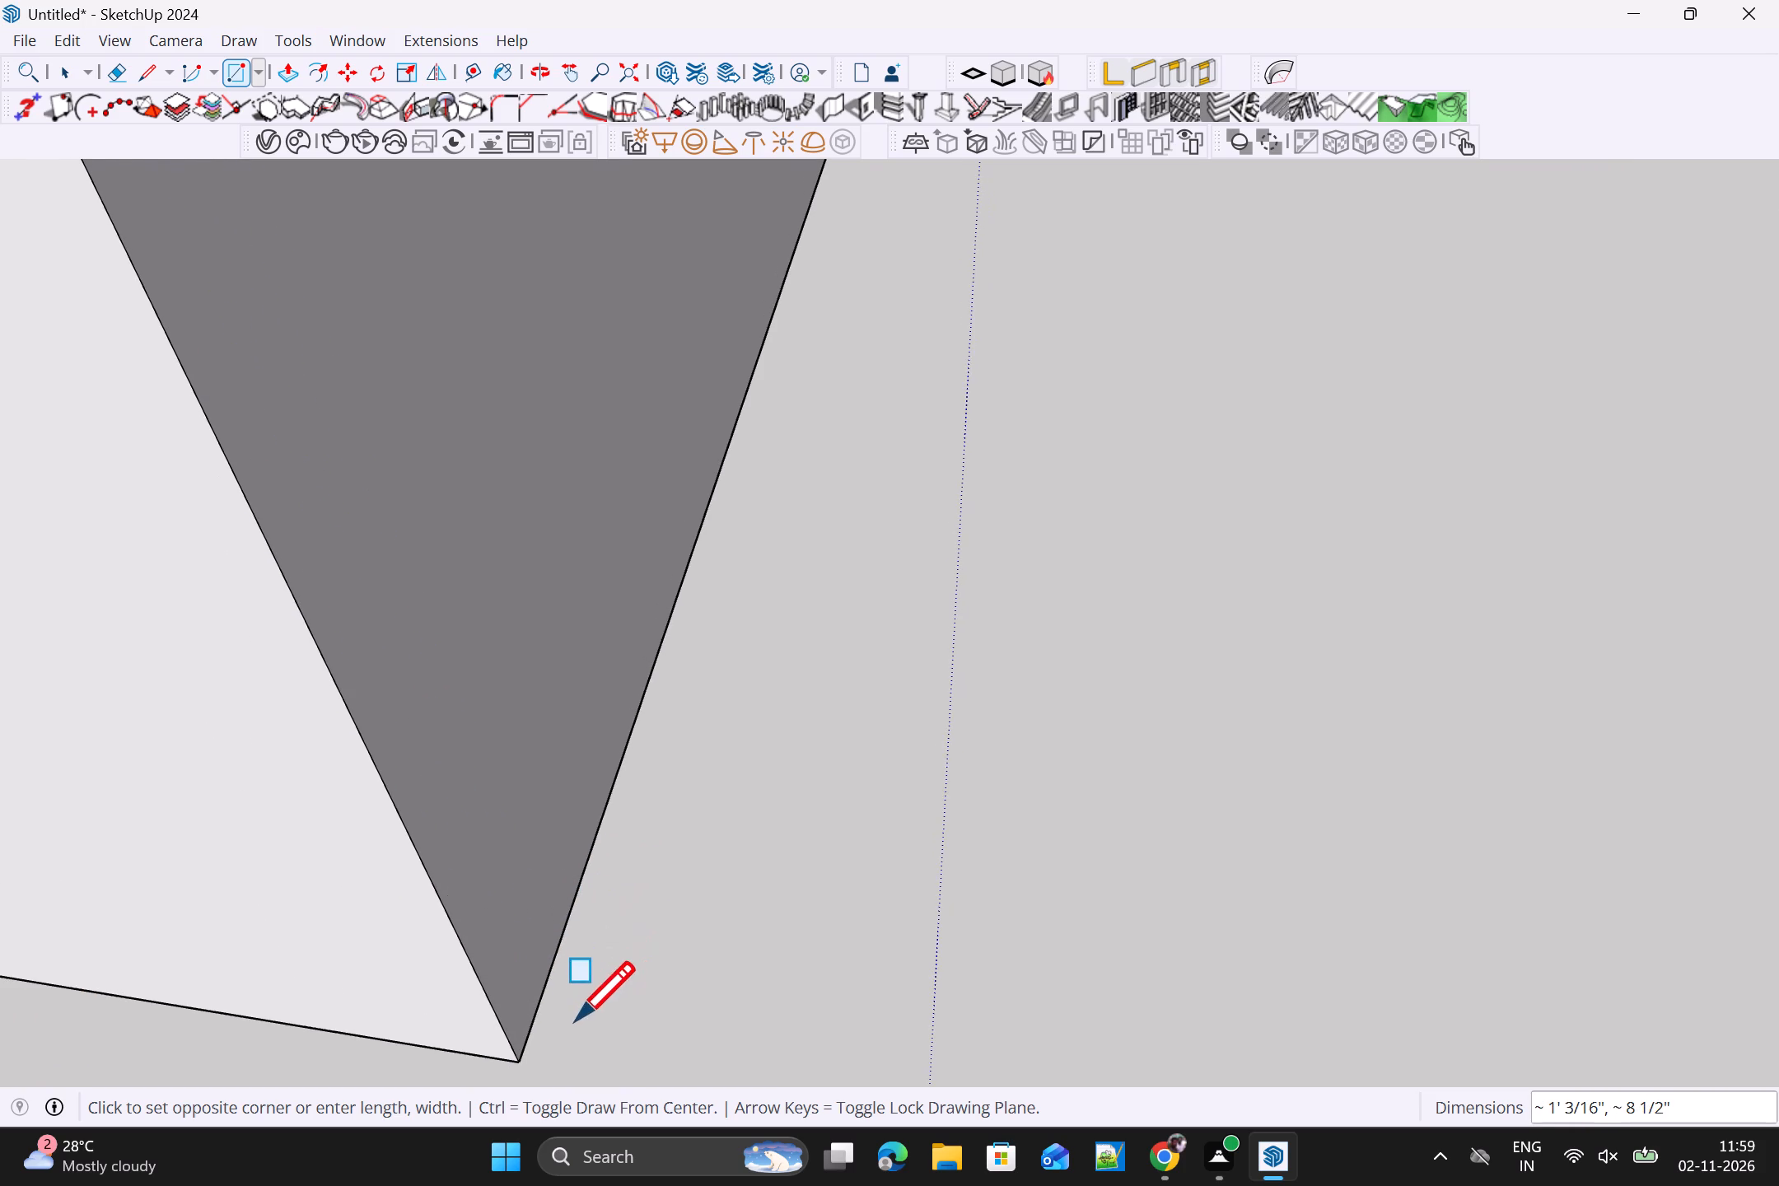
scroll(614, 993, down, 7)
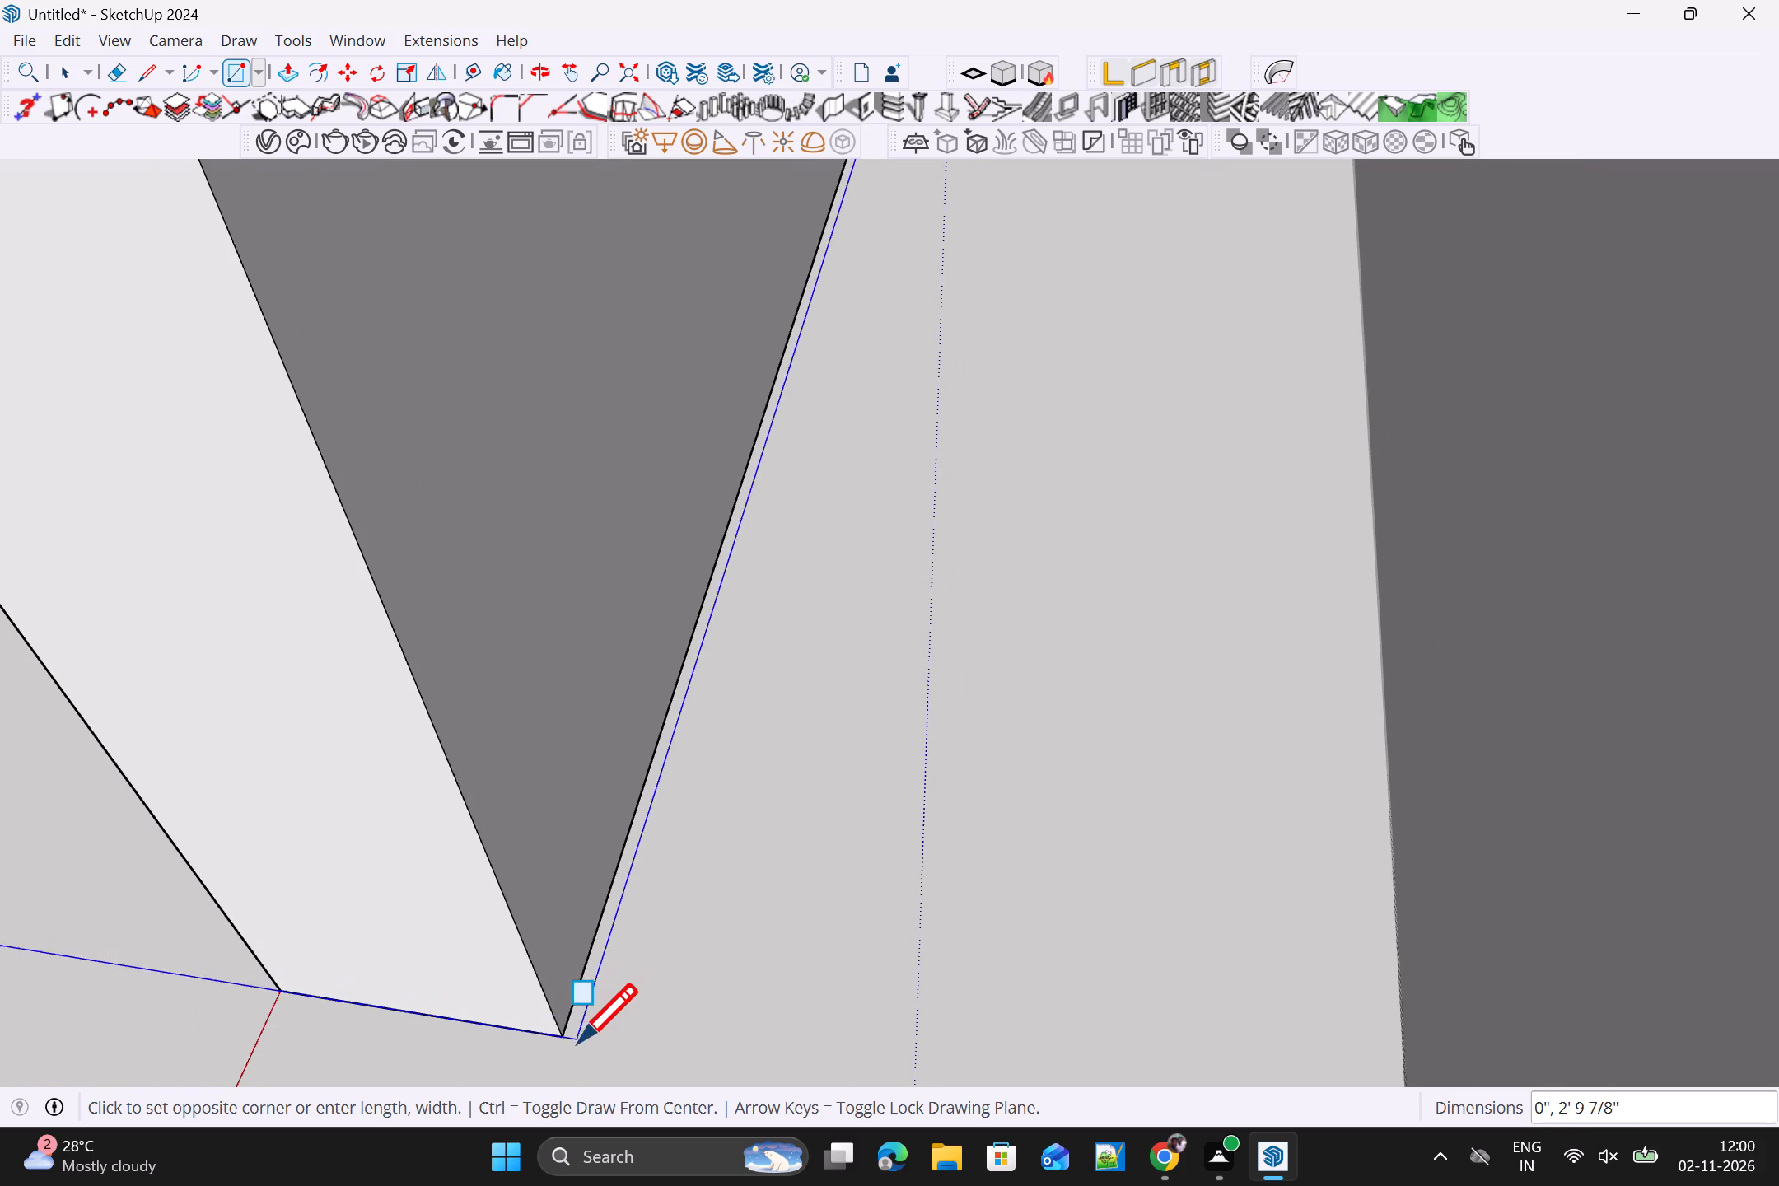
scroll(574, 1053, down, 2)
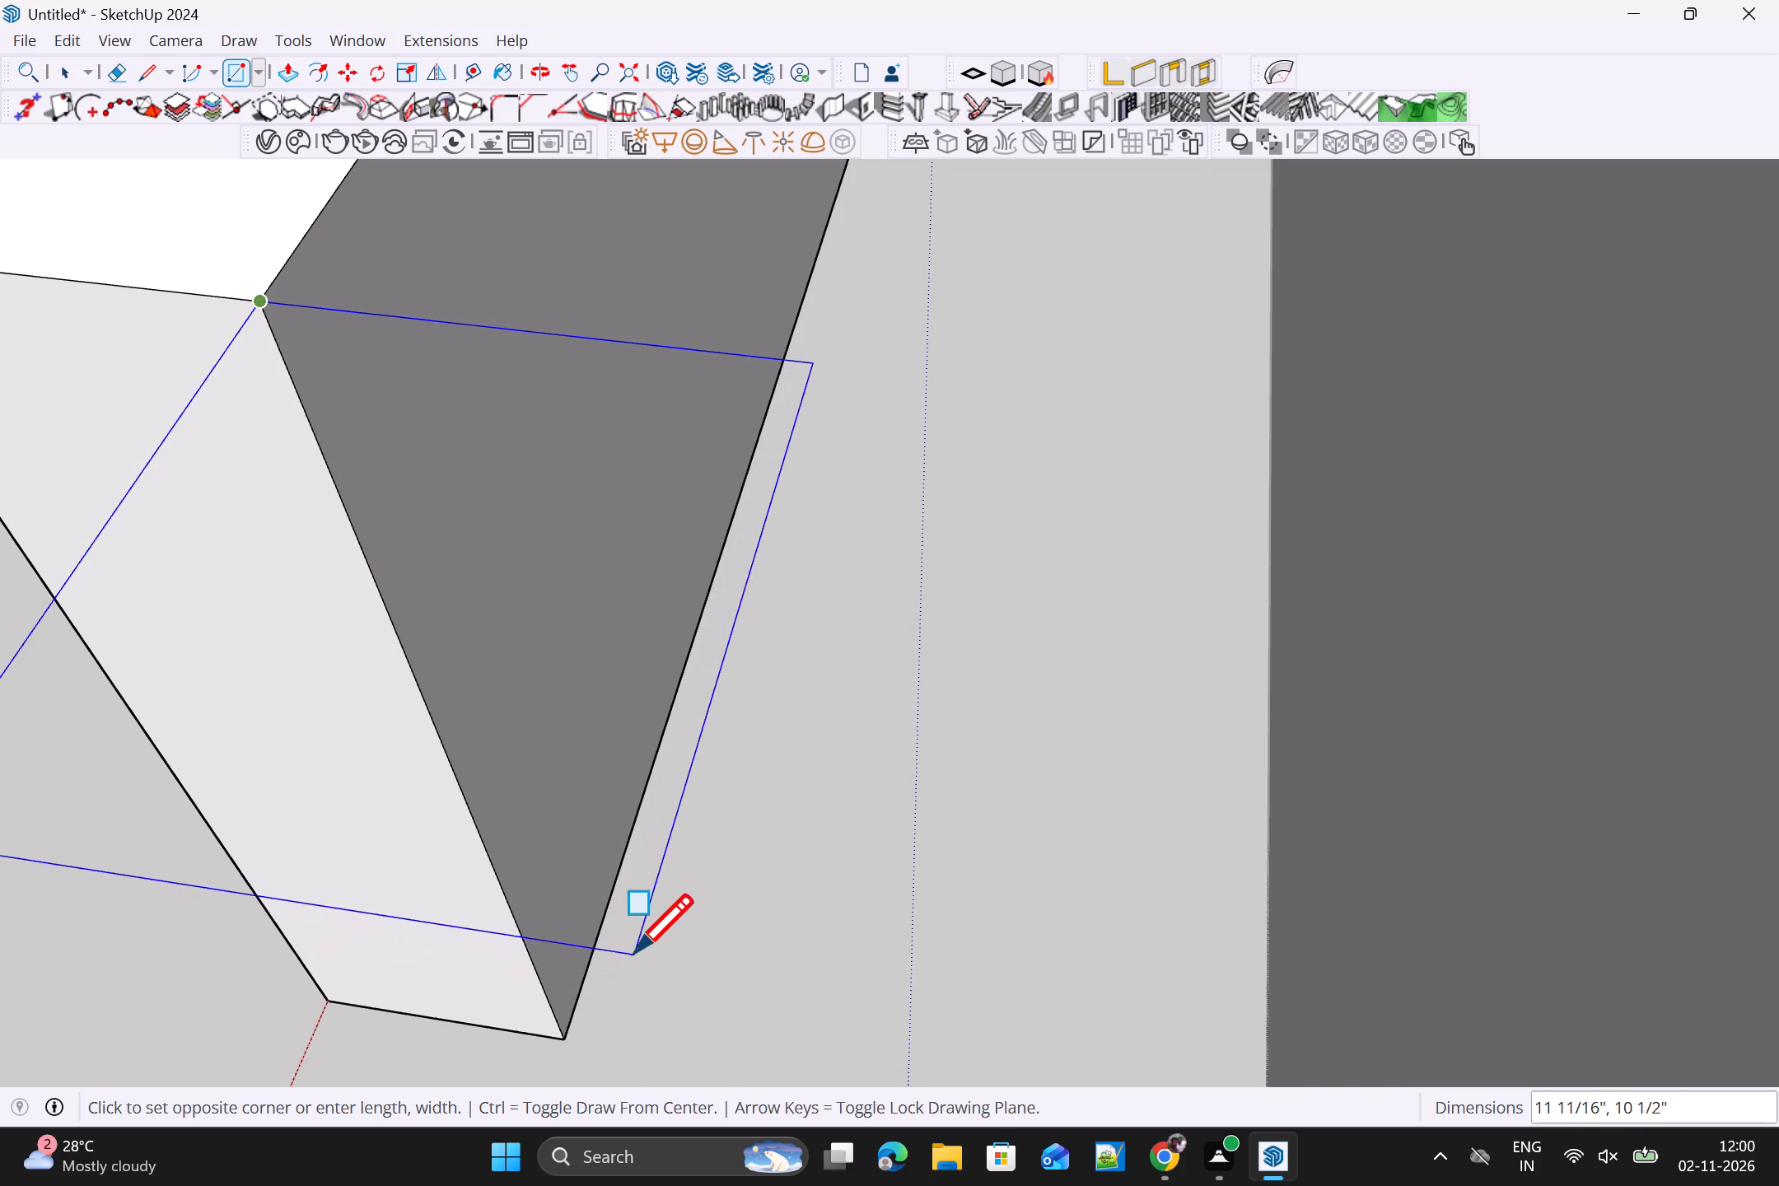
middle_drag(668, 1011, 658, 937)
scroll(679, 972, up, 5)
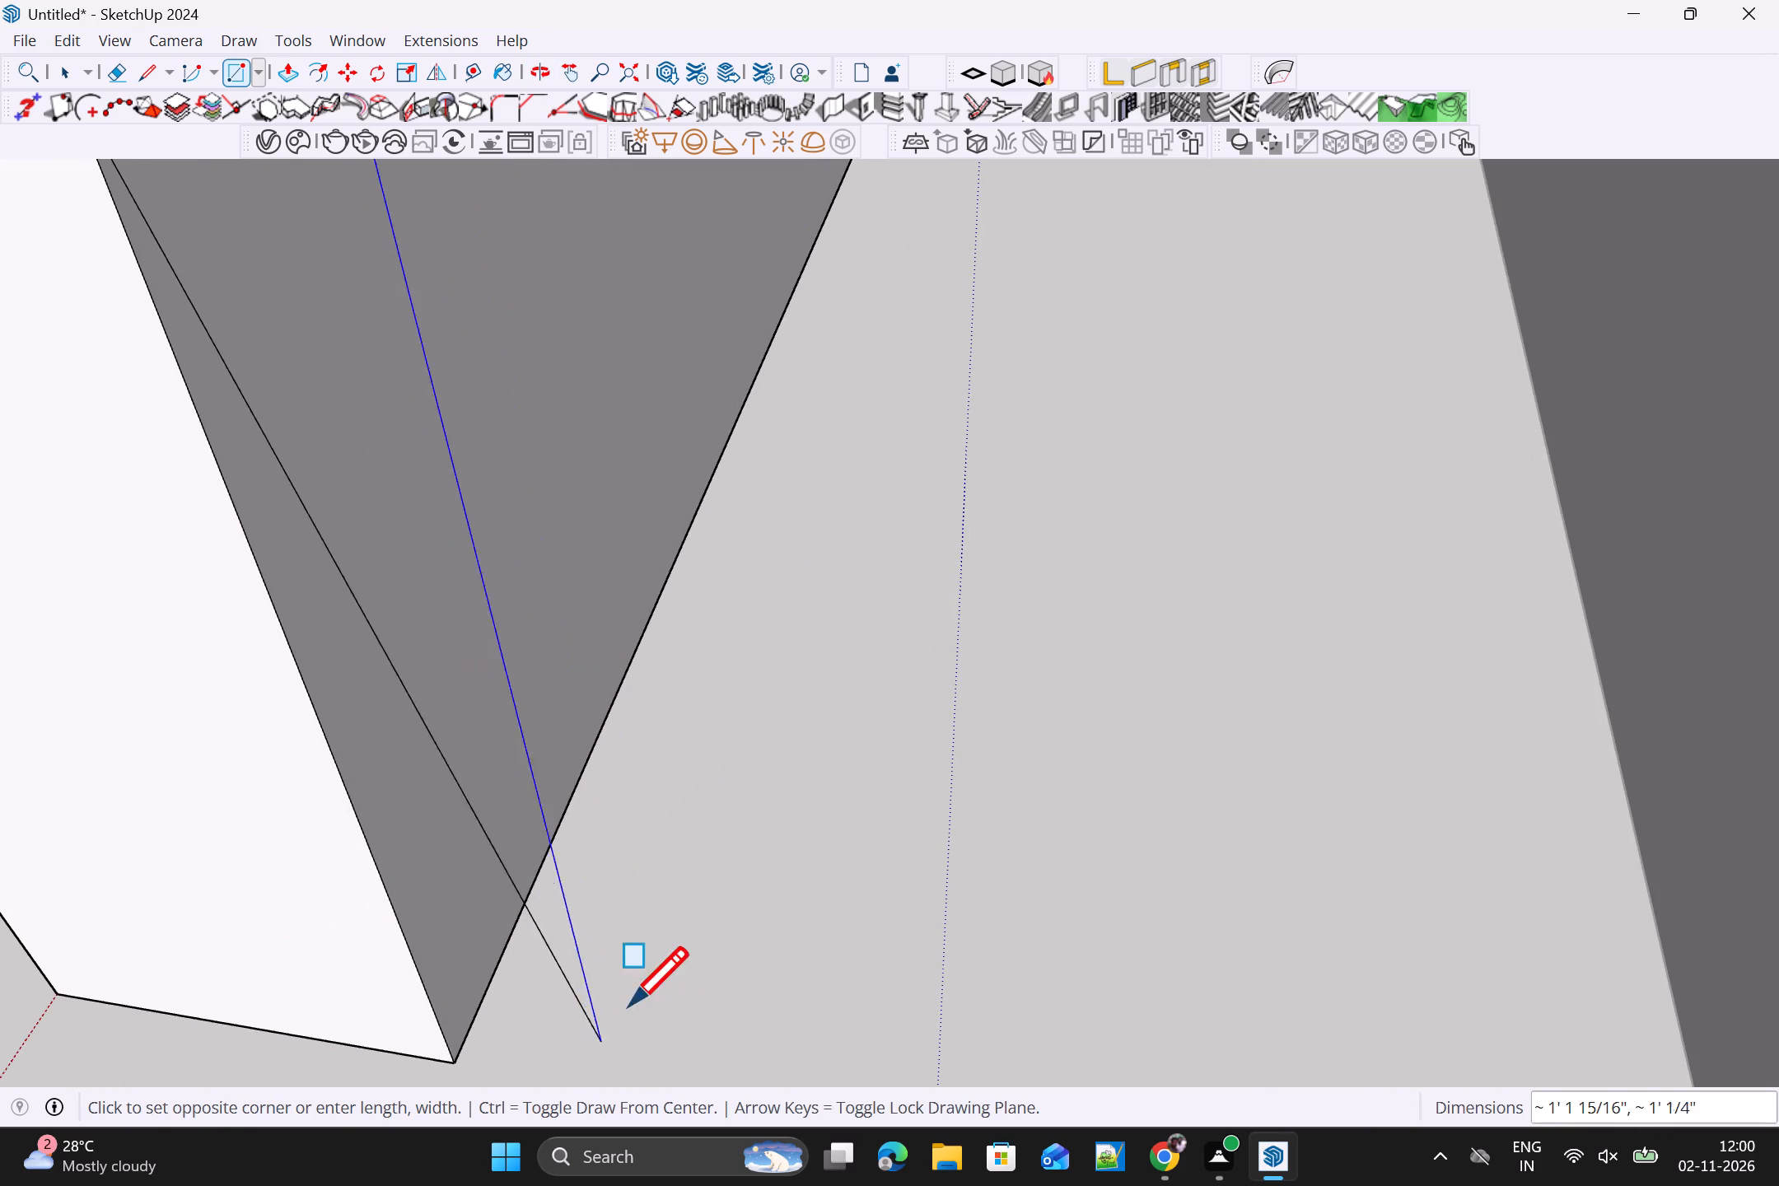
scroll(578, 968, up, 5)
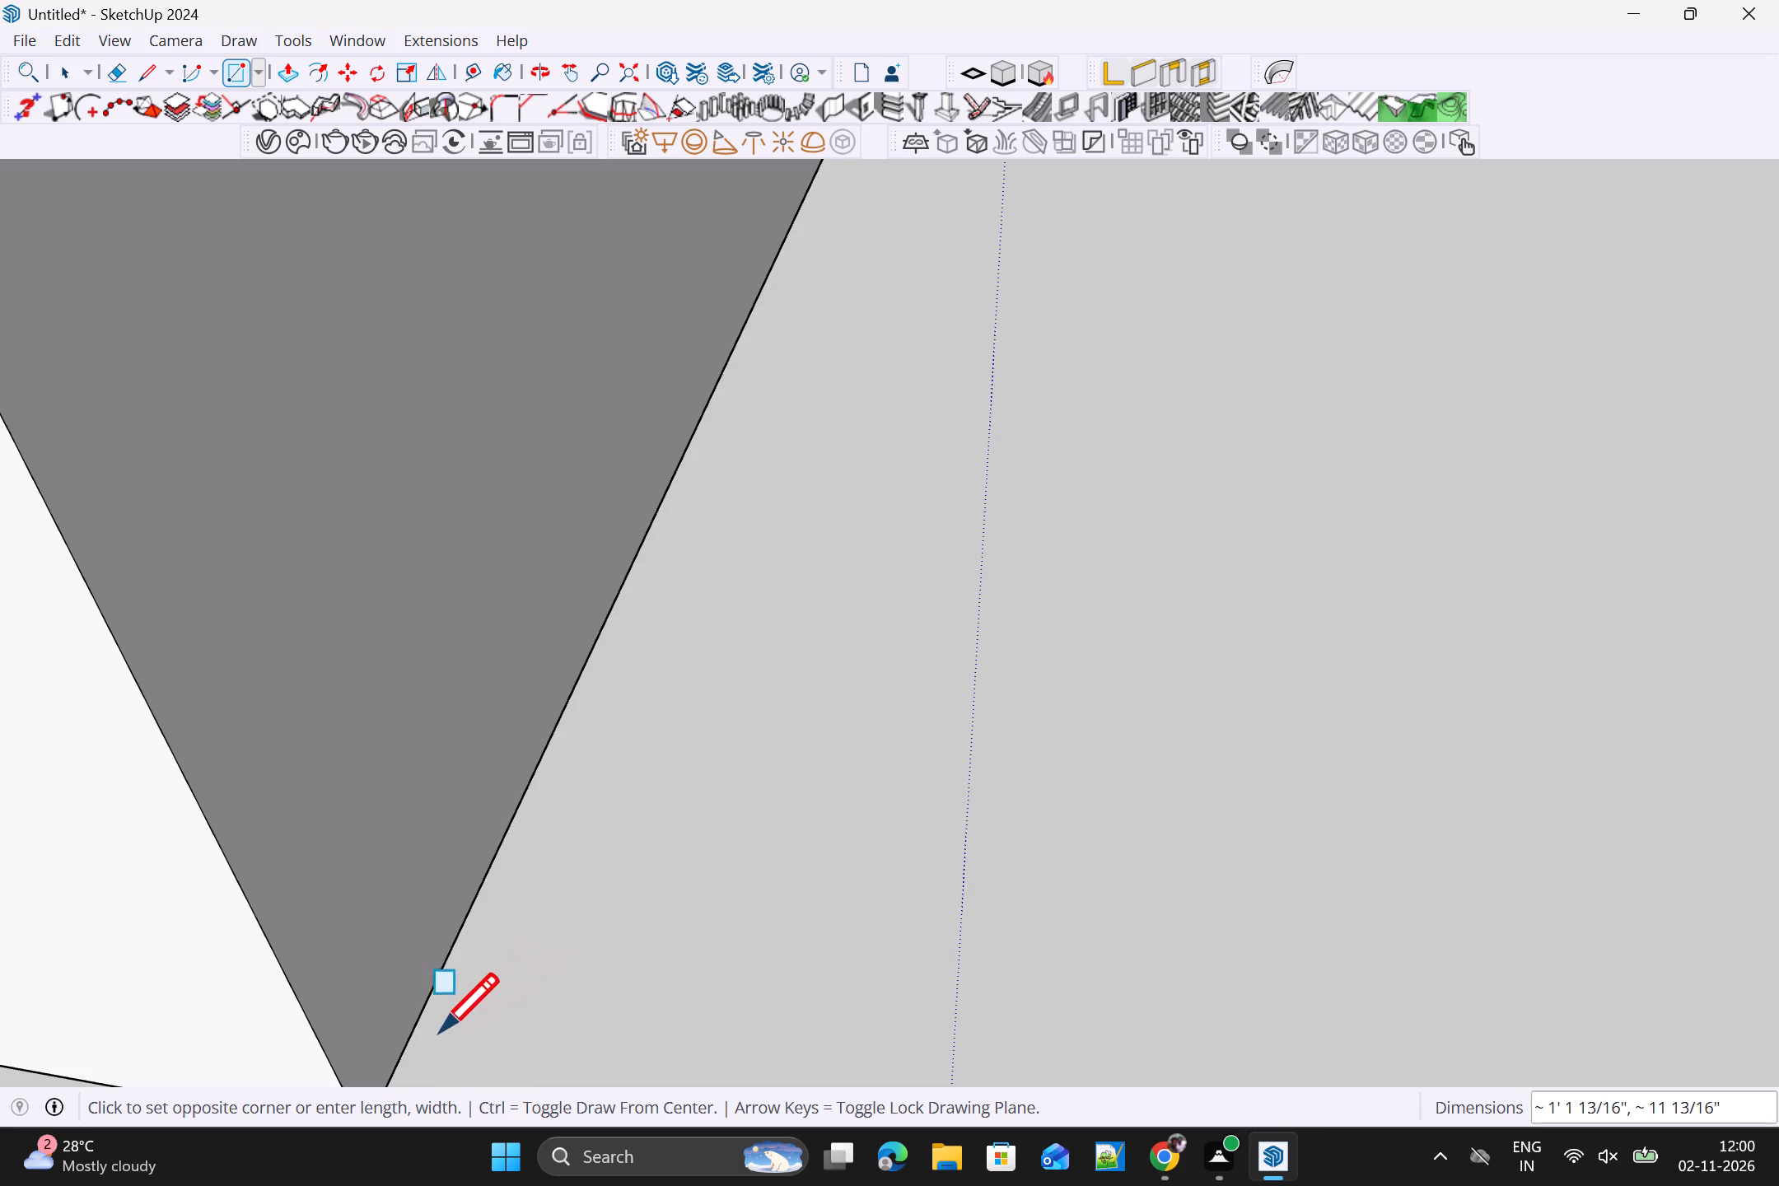
scroll(494, 958, down, 8)
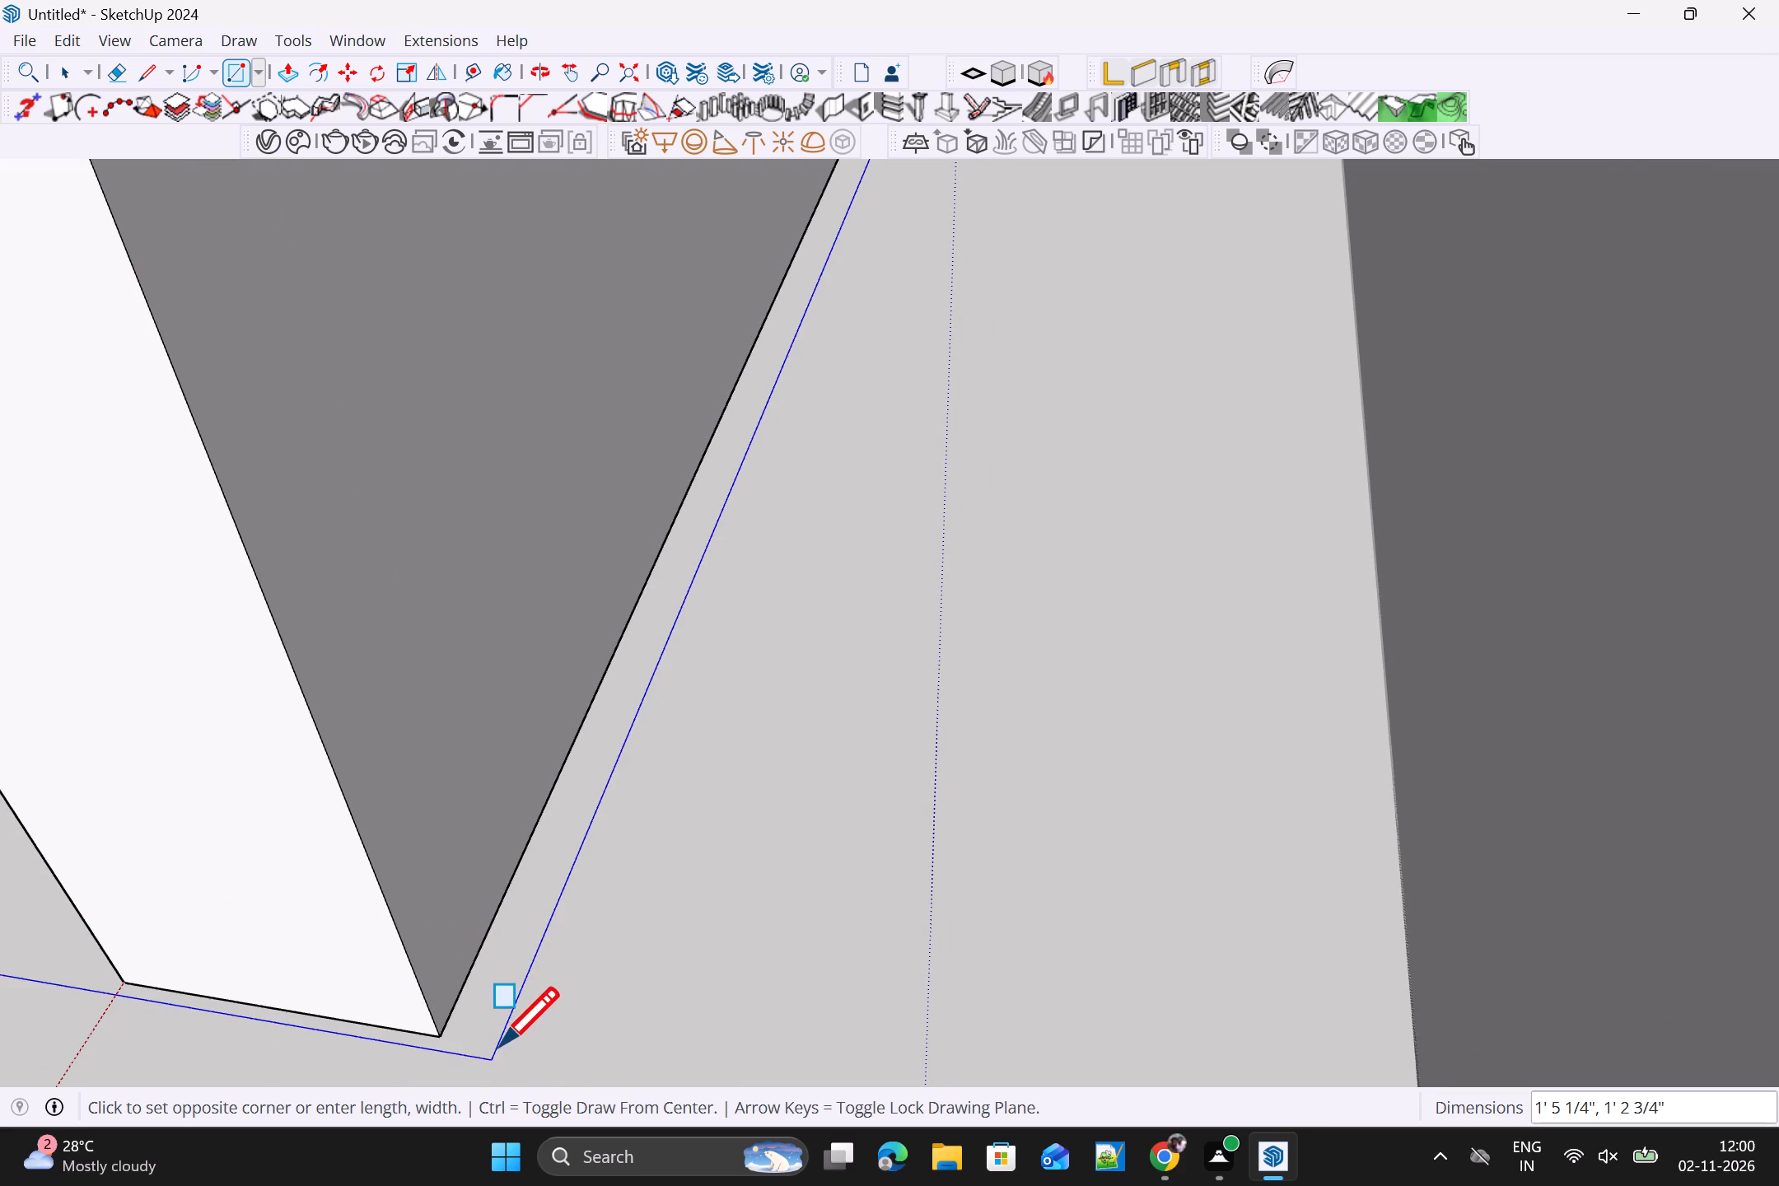
scroll(521, 1044, down, 11)
scroll(535, 1034, down, 20)
scroll(535, 1034, down, 1)
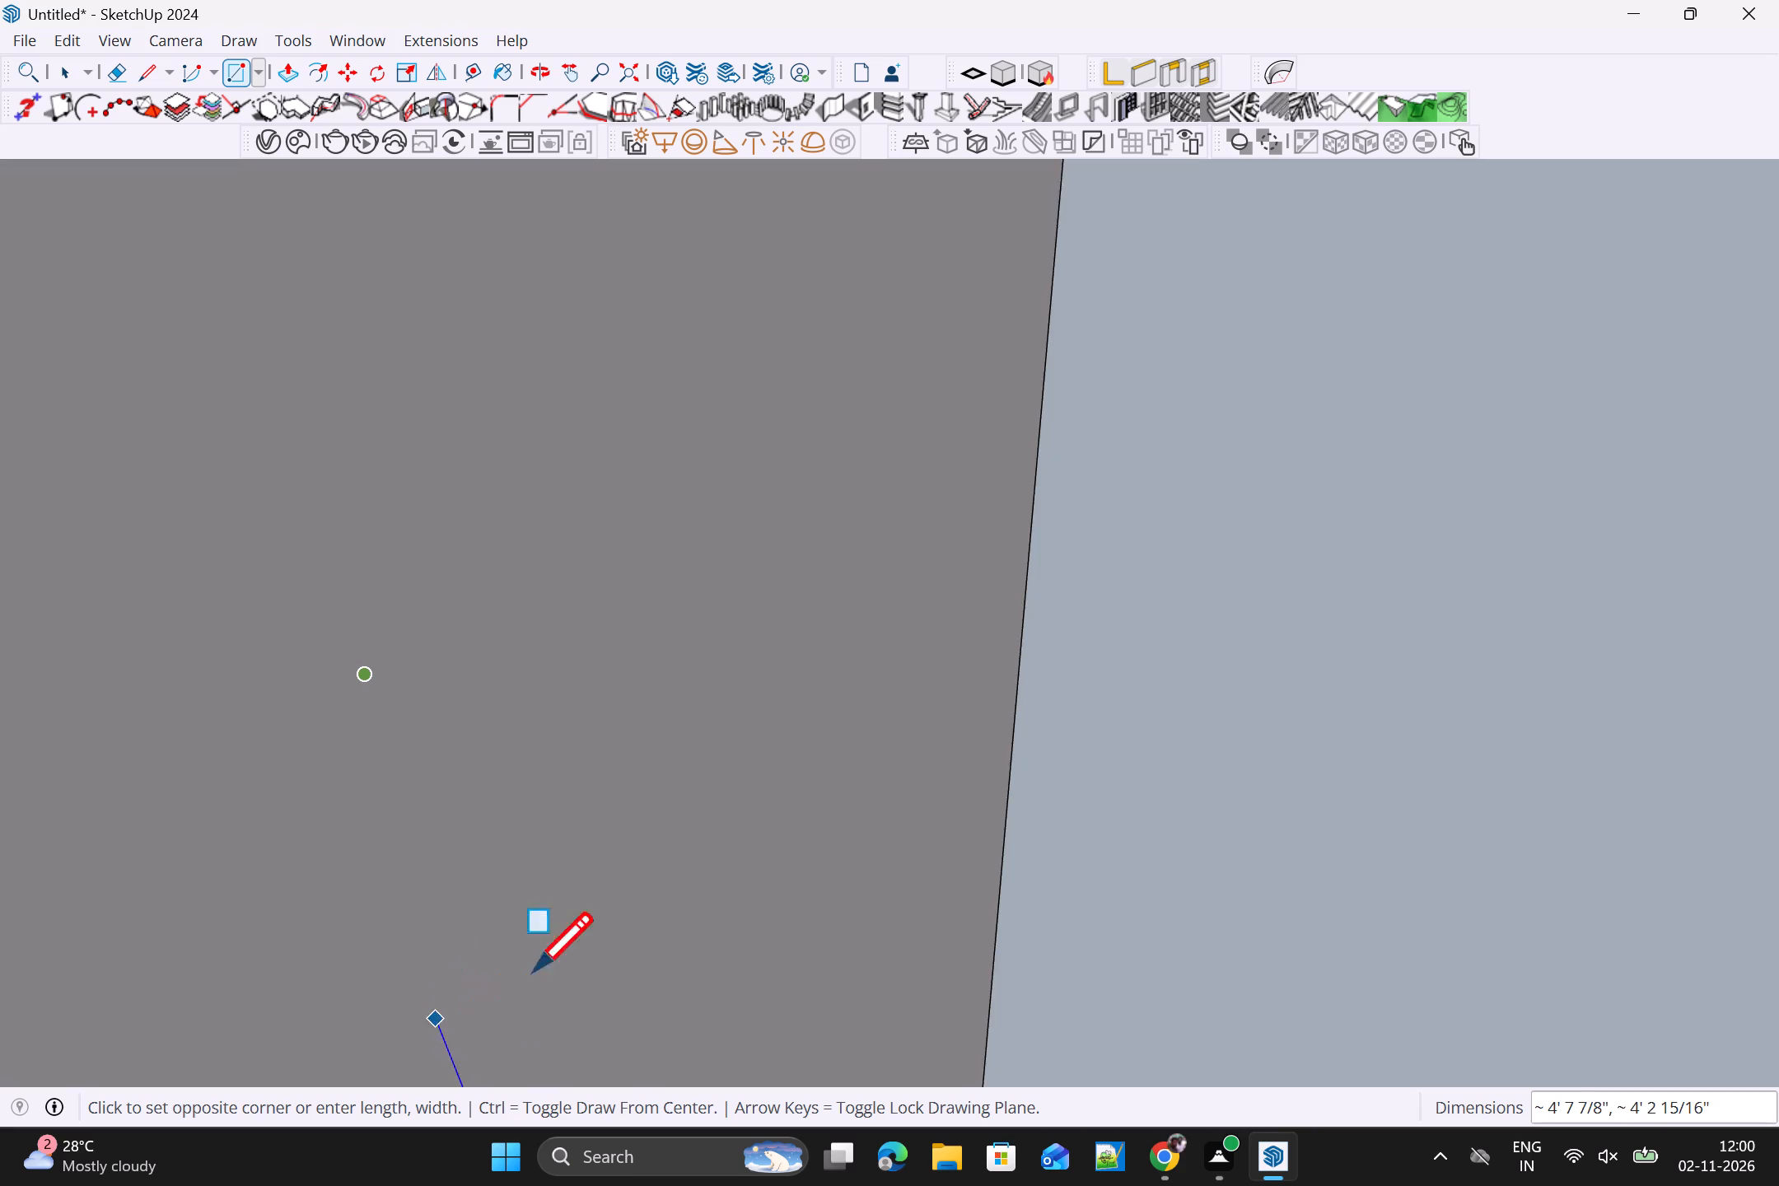
click(630, 68)
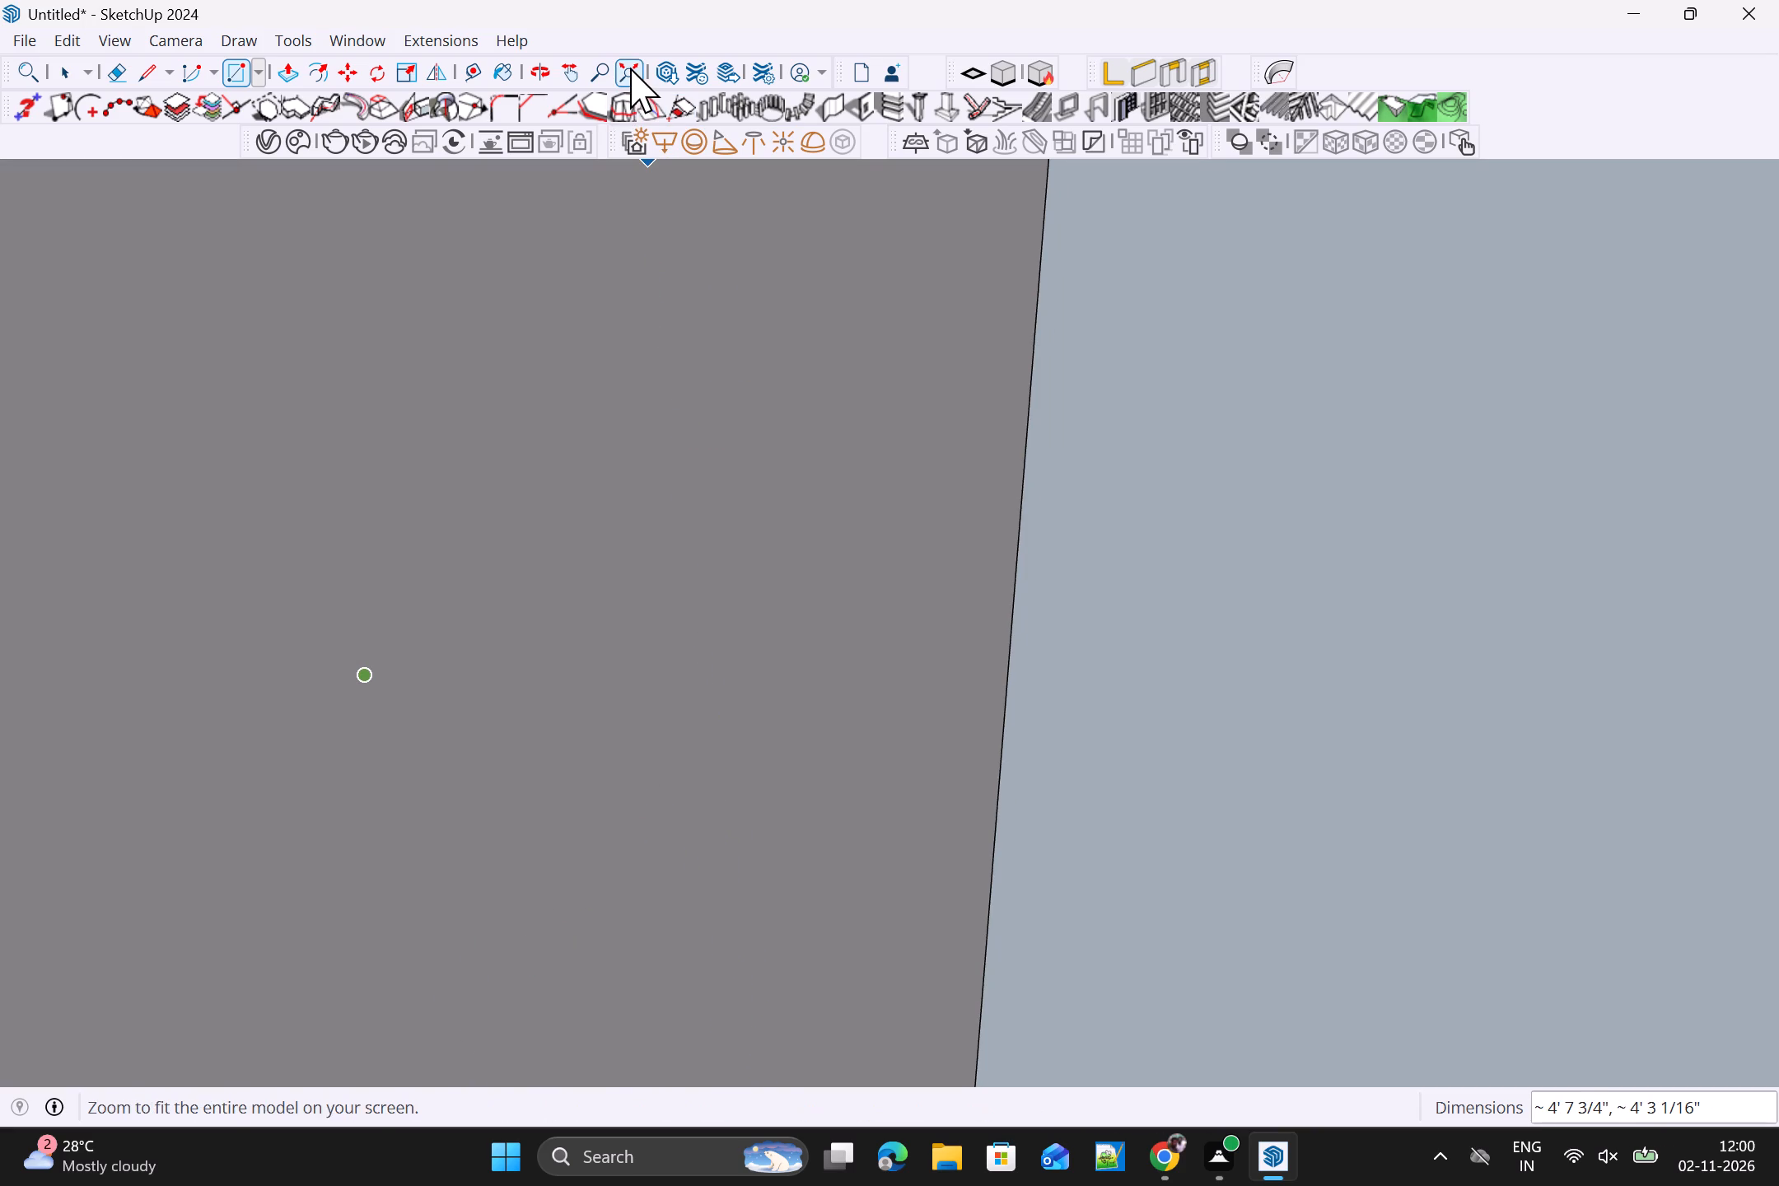
scroll(432, 522, up, 4)
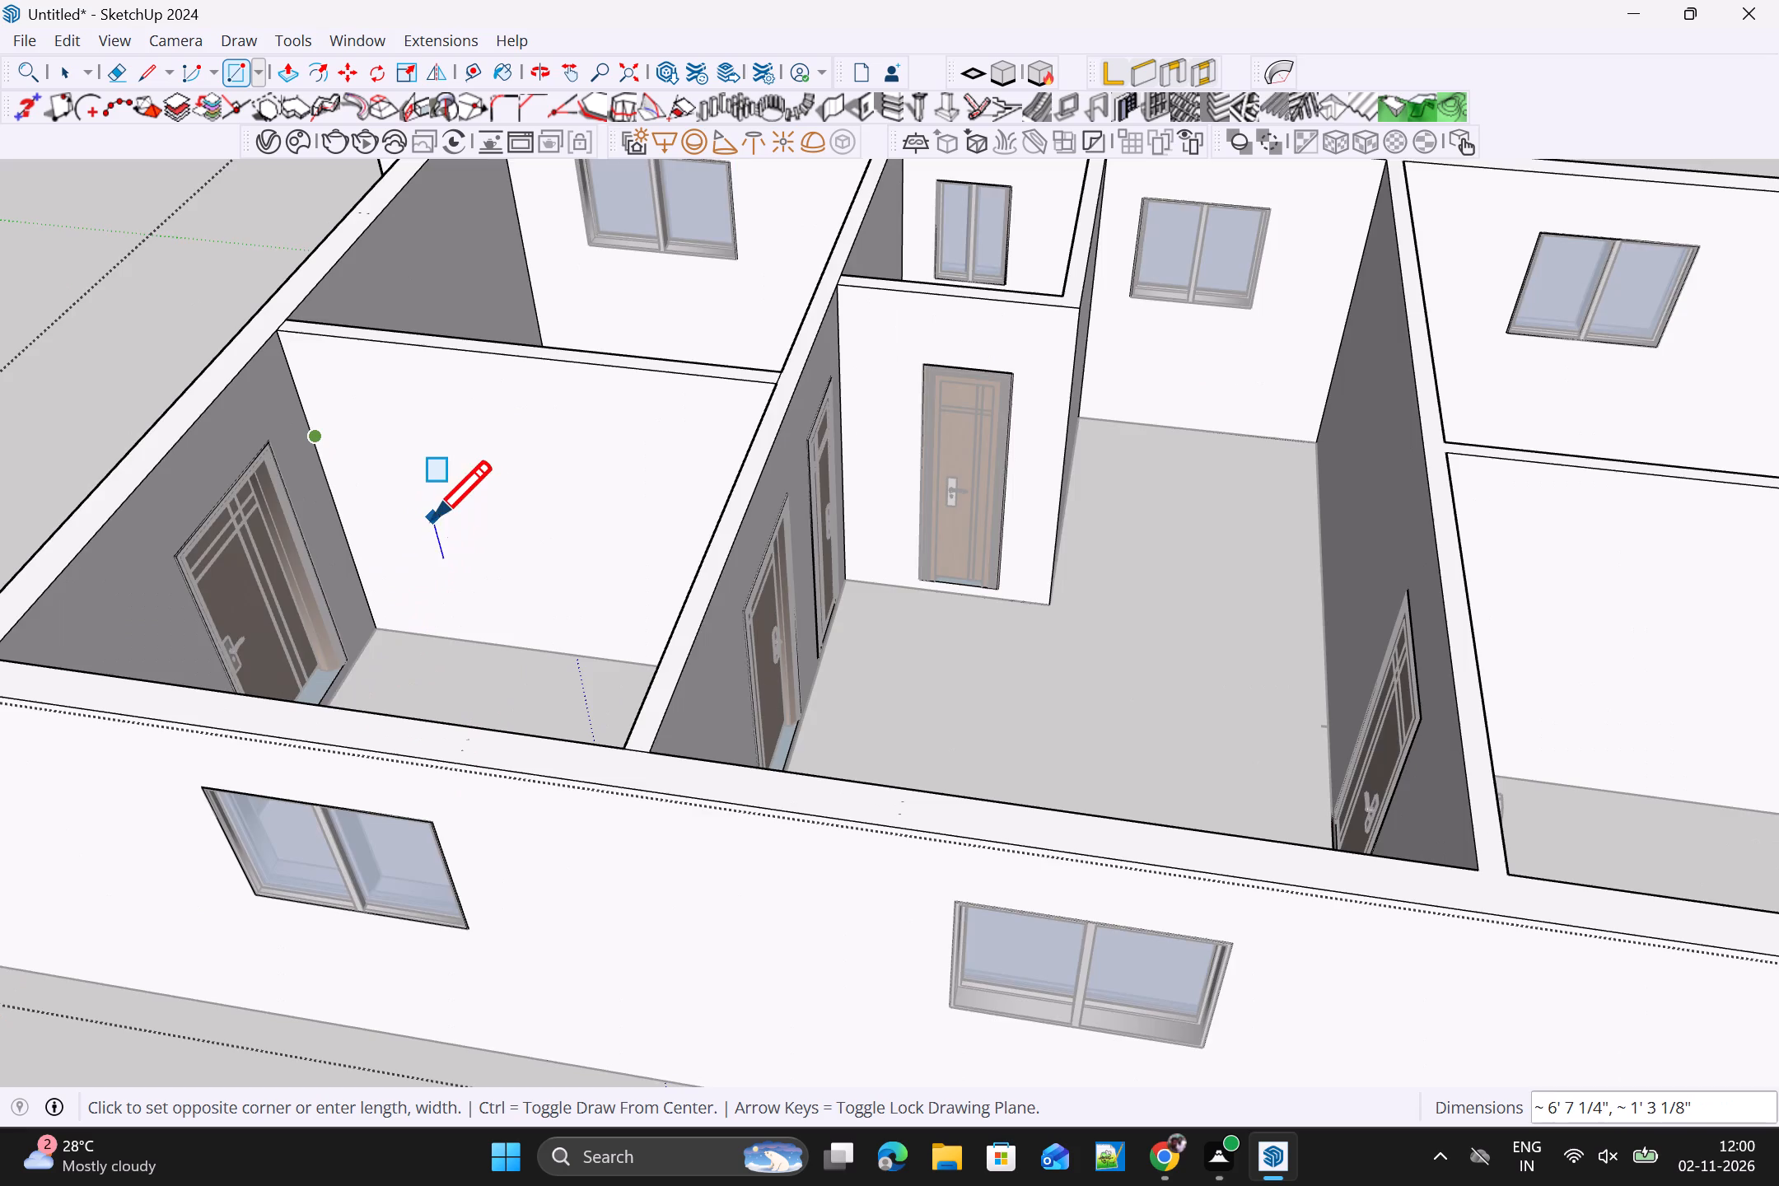
scroll(440, 528, down, 5)
shift+middle_drag(287, 539, 547, 713)
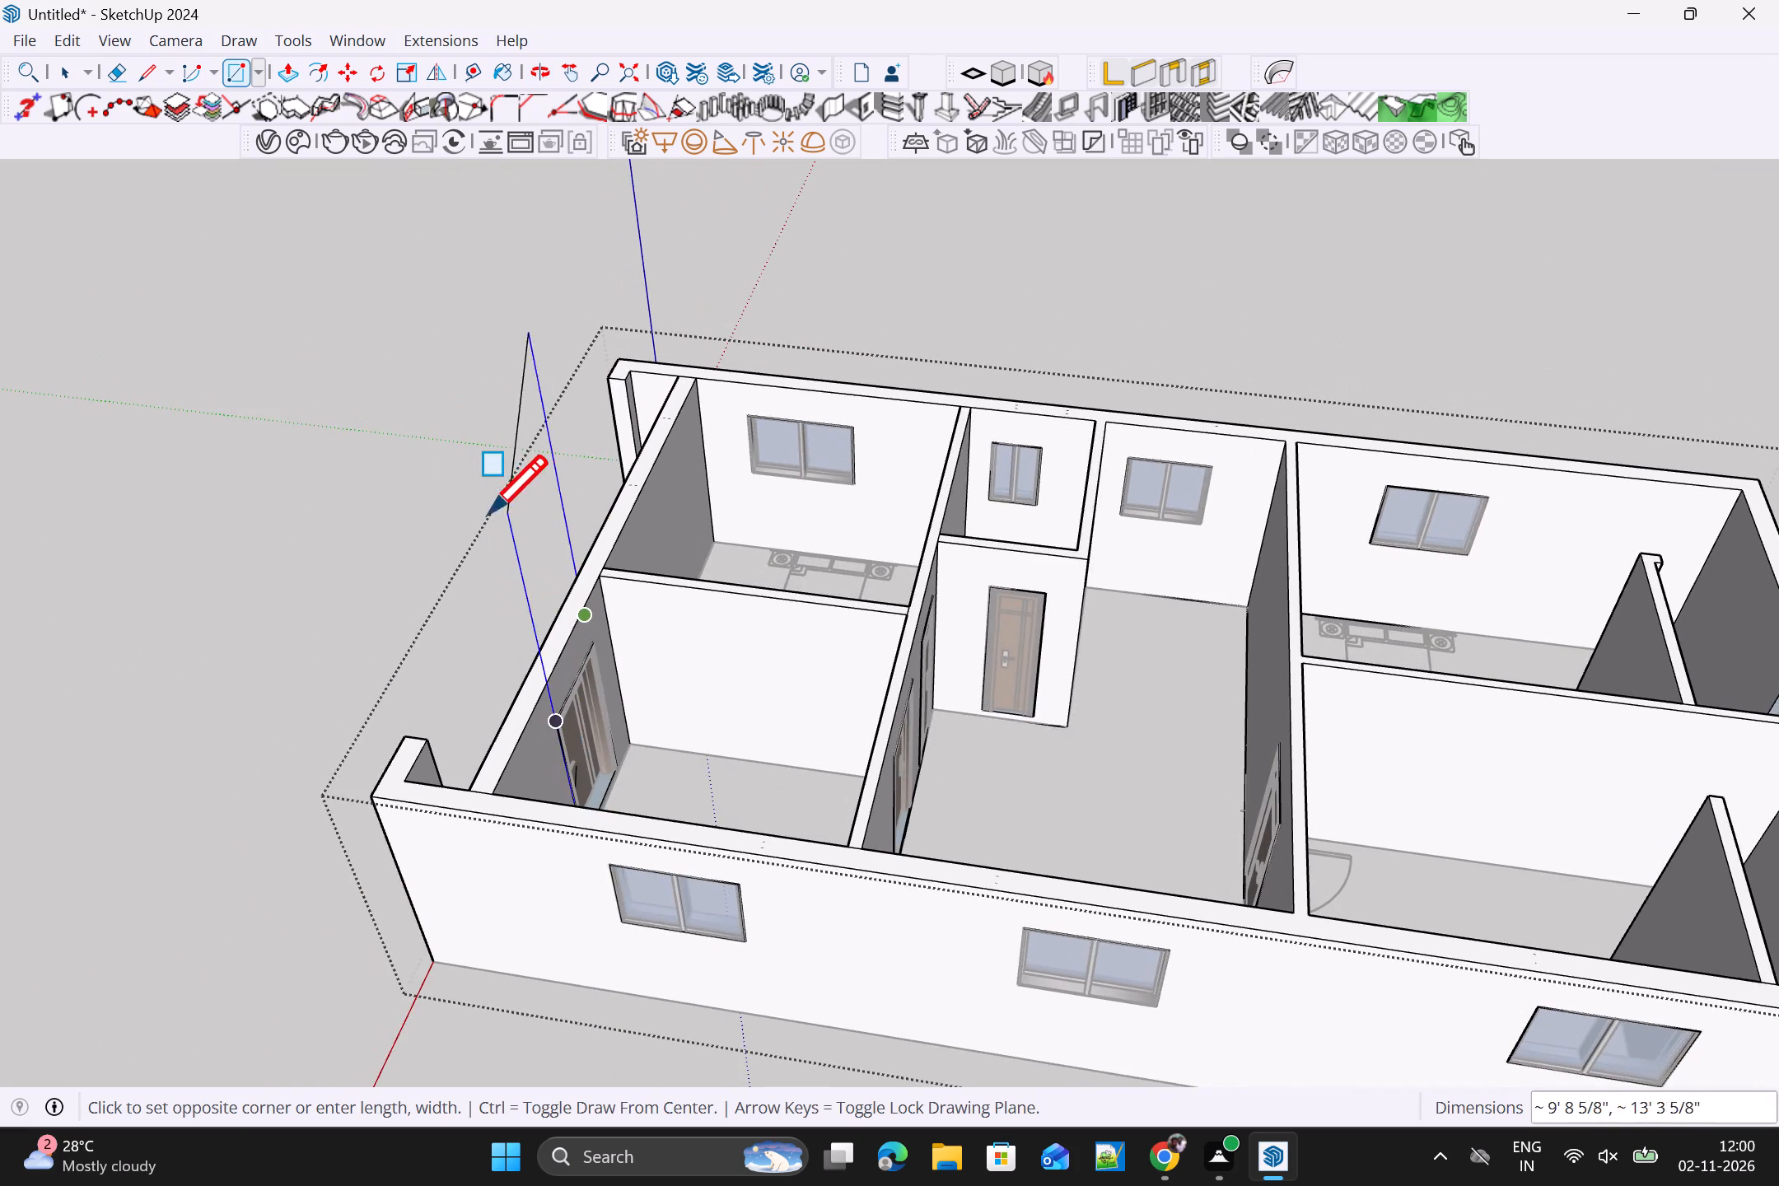
scroll(493, 511, up, 4)
middle_drag(508, 600, 650, 693)
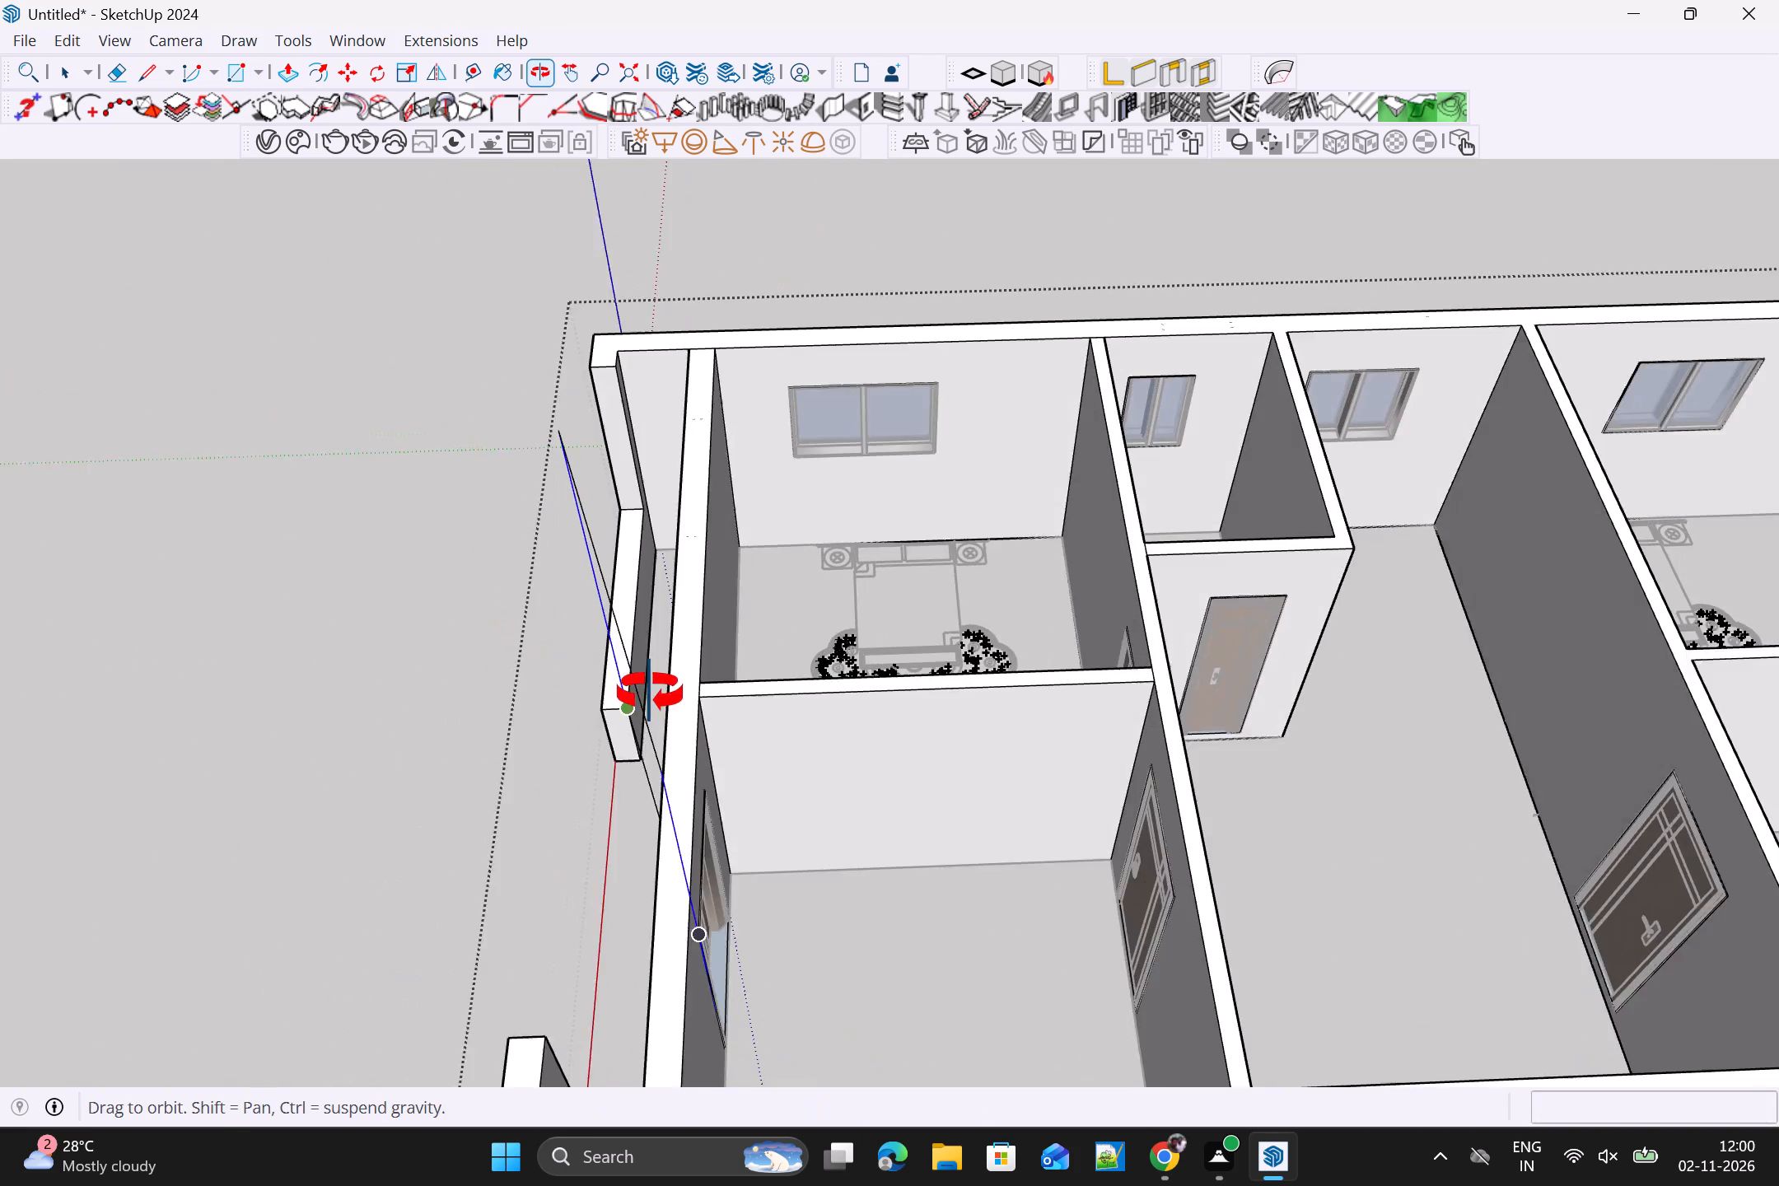
middle_drag(650, 693, 789, 653)
scroll(757, 658, up, 5)
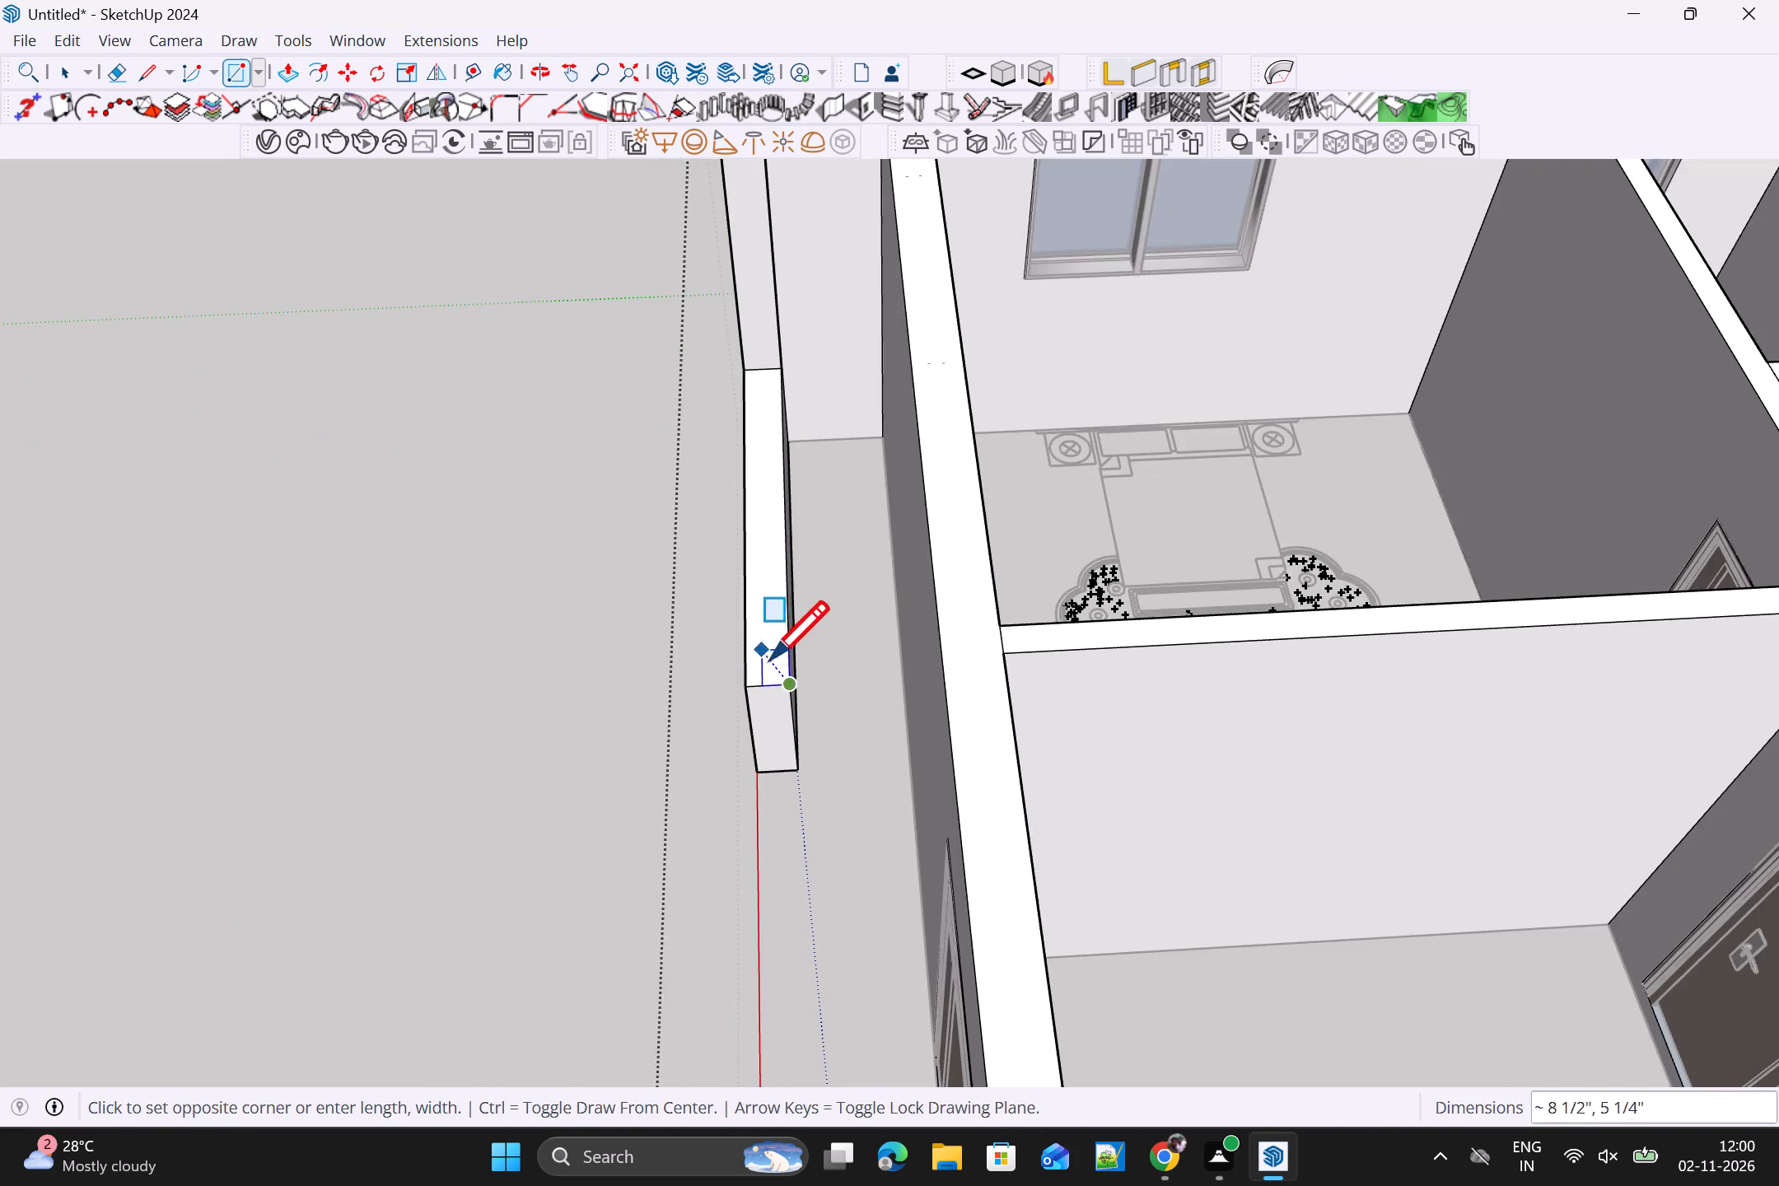
scroll(775, 688, up, 10)
middle_drag(911, 761, 843, 812)
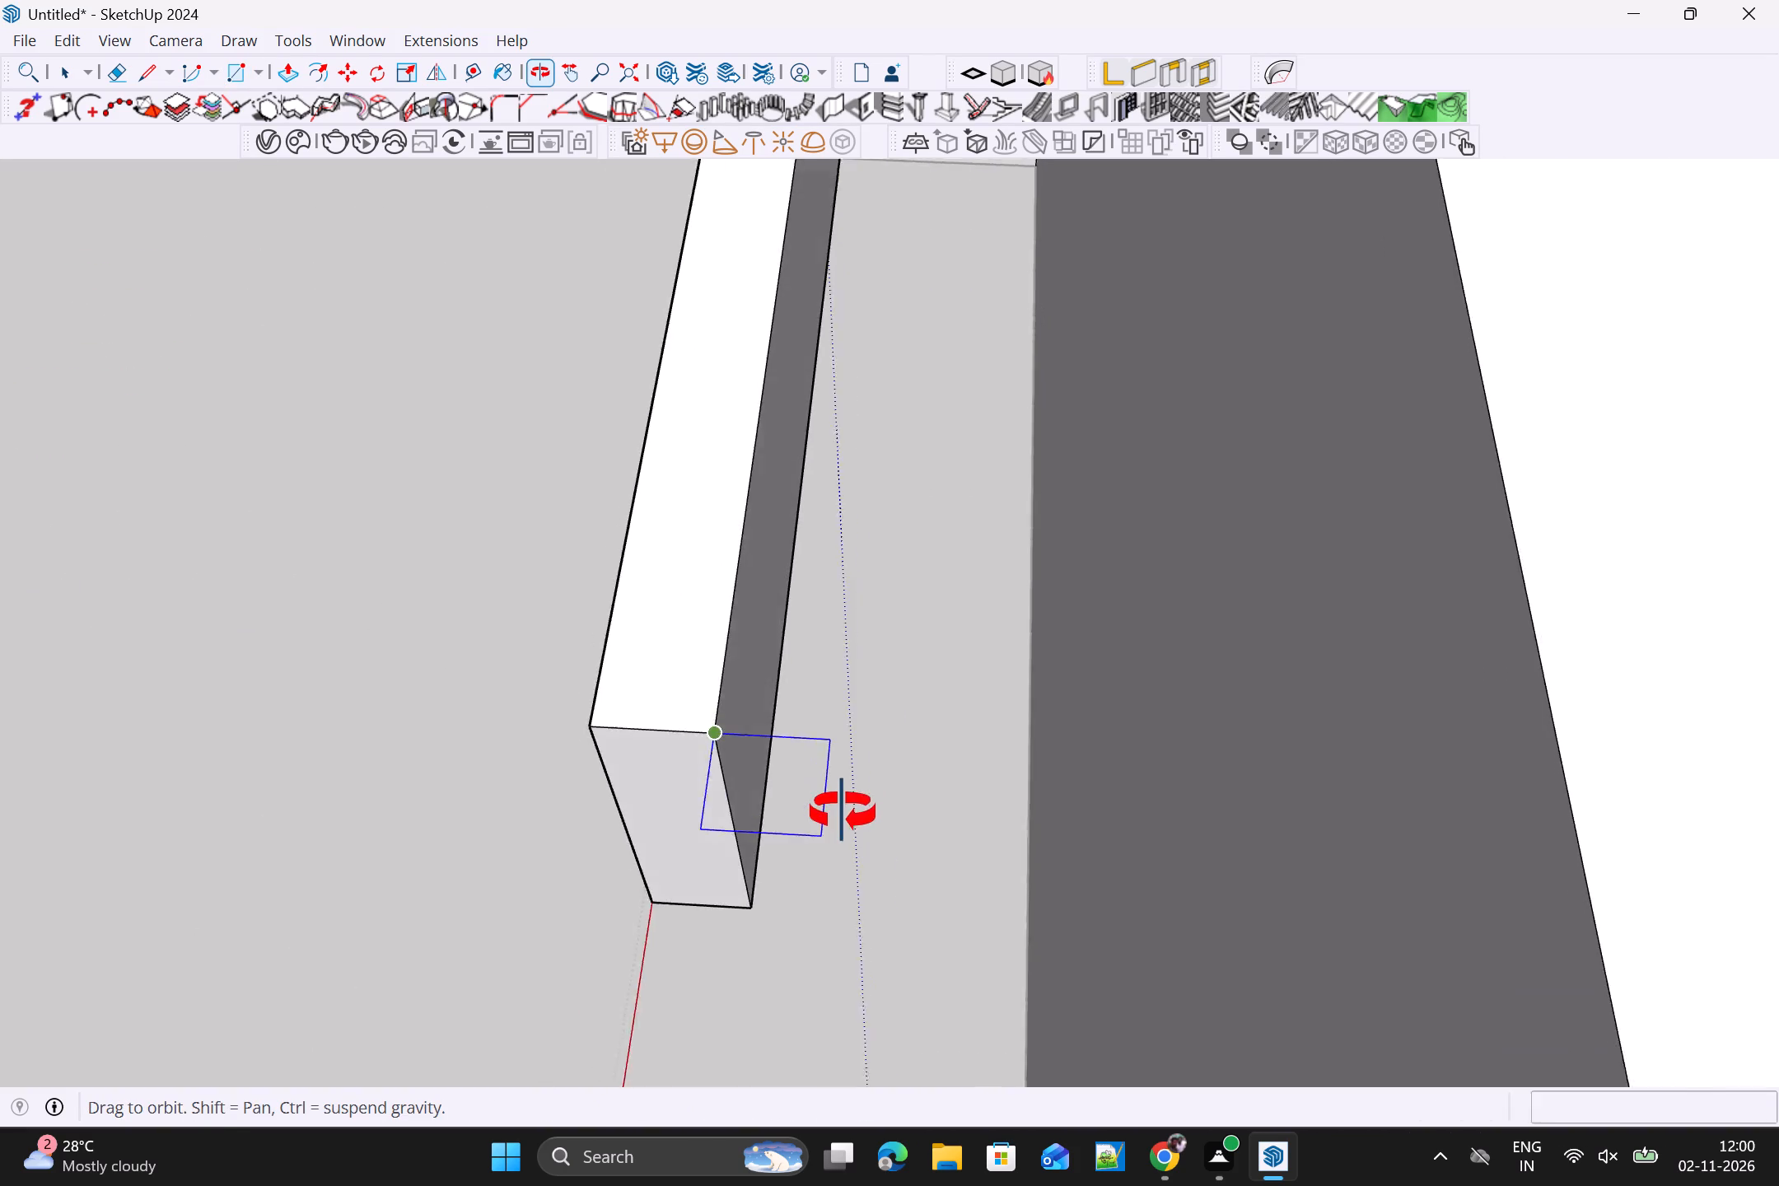
middle_drag(843, 812, 784, 822)
scroll(772, 791, up, 11)
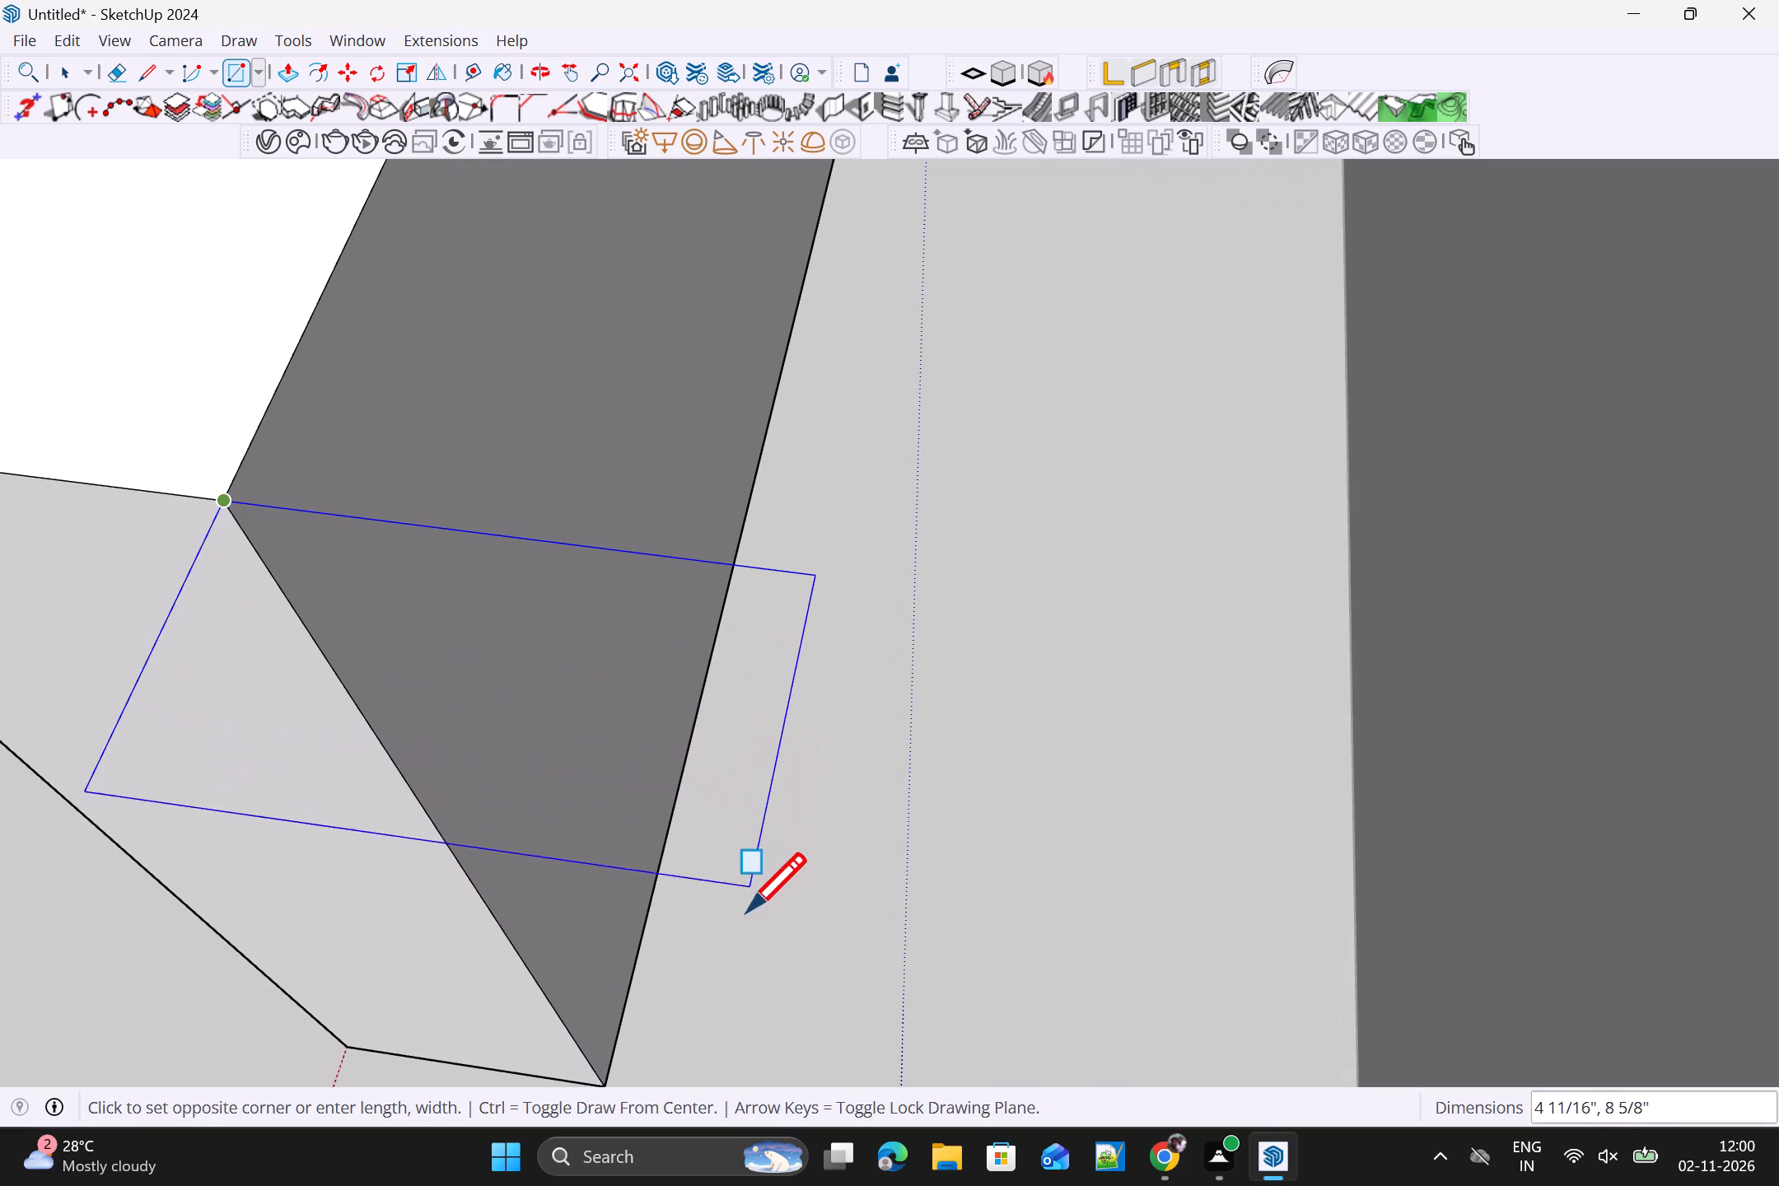
scroll(721, 893, up, 10)
scroll(682, 904, down, 6)
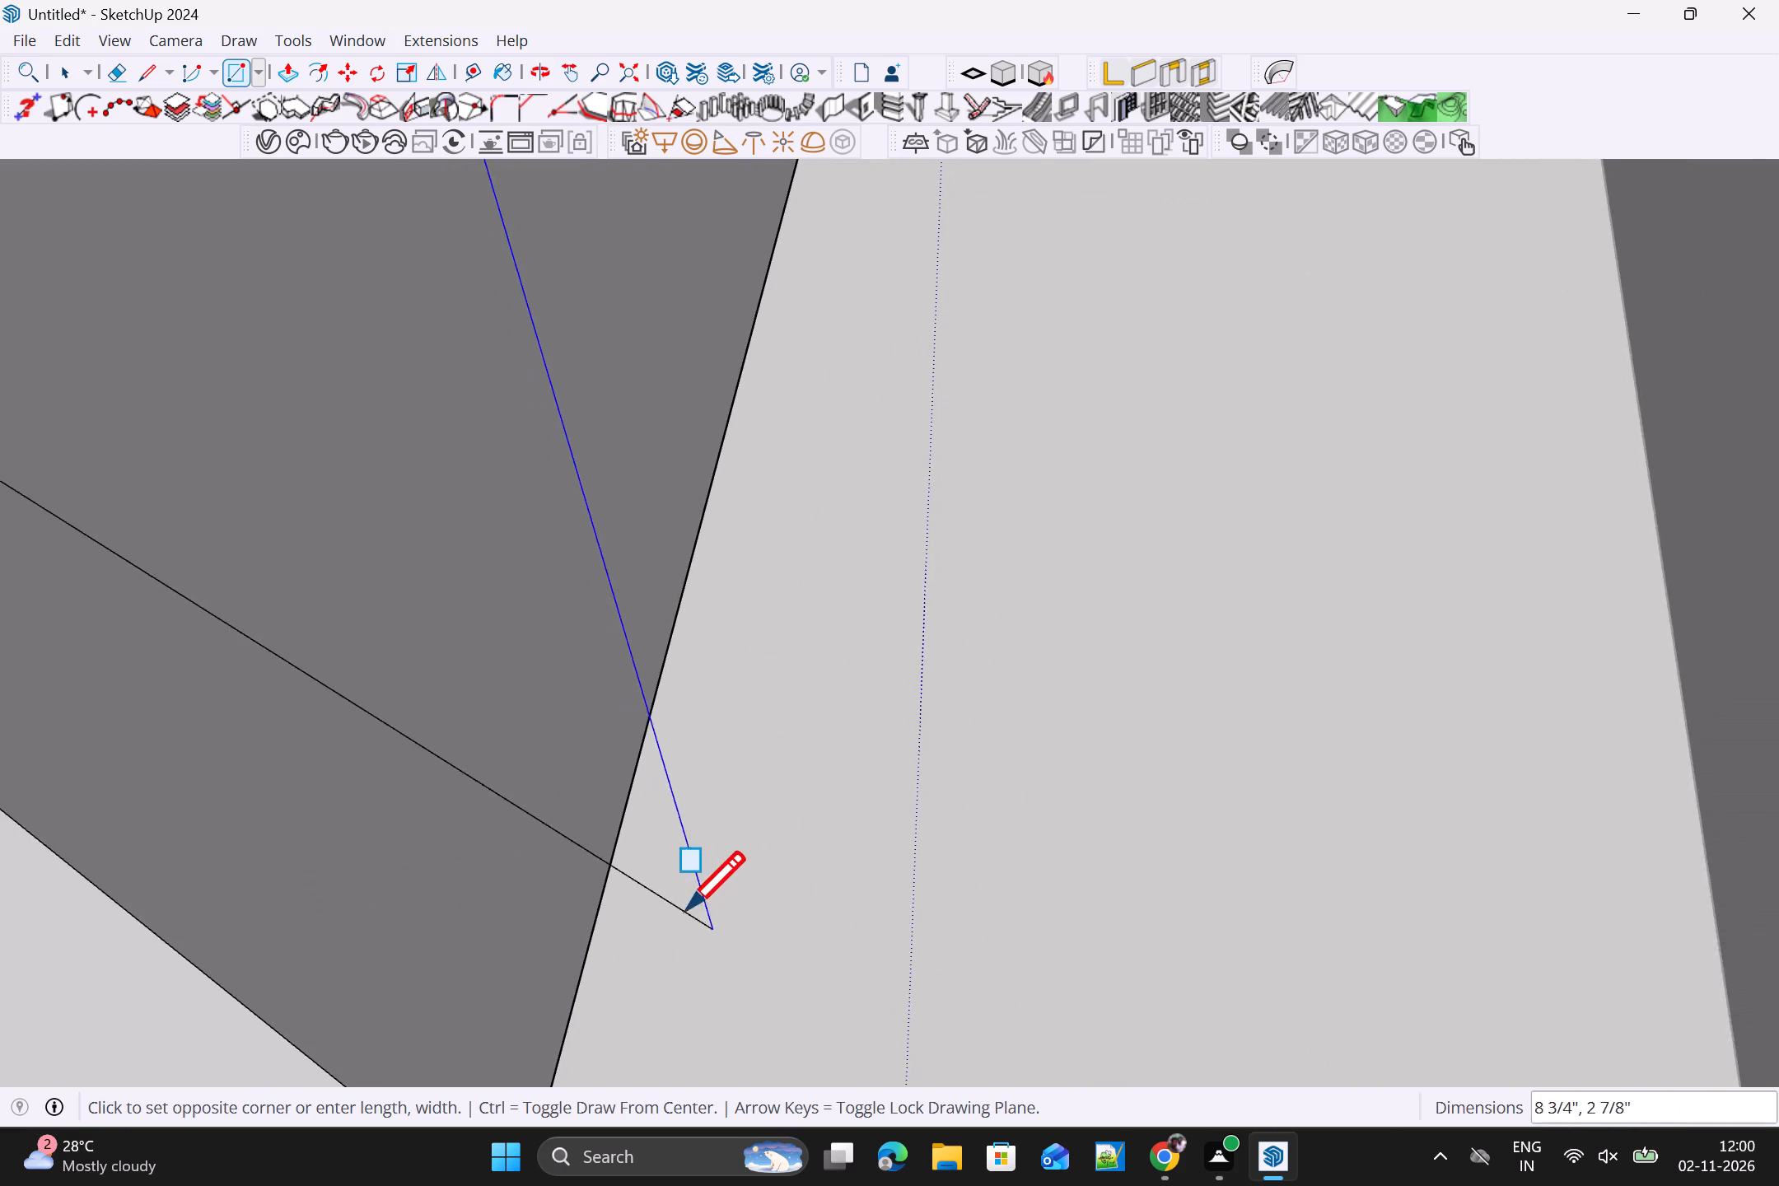
scroll(686, 910, down, 5)
click(628, 937)
Push/Pull the narrow end rectangle about 2' 11/16" toward the entrance wall as a short low return.
scroll(633, 938, down, 3)
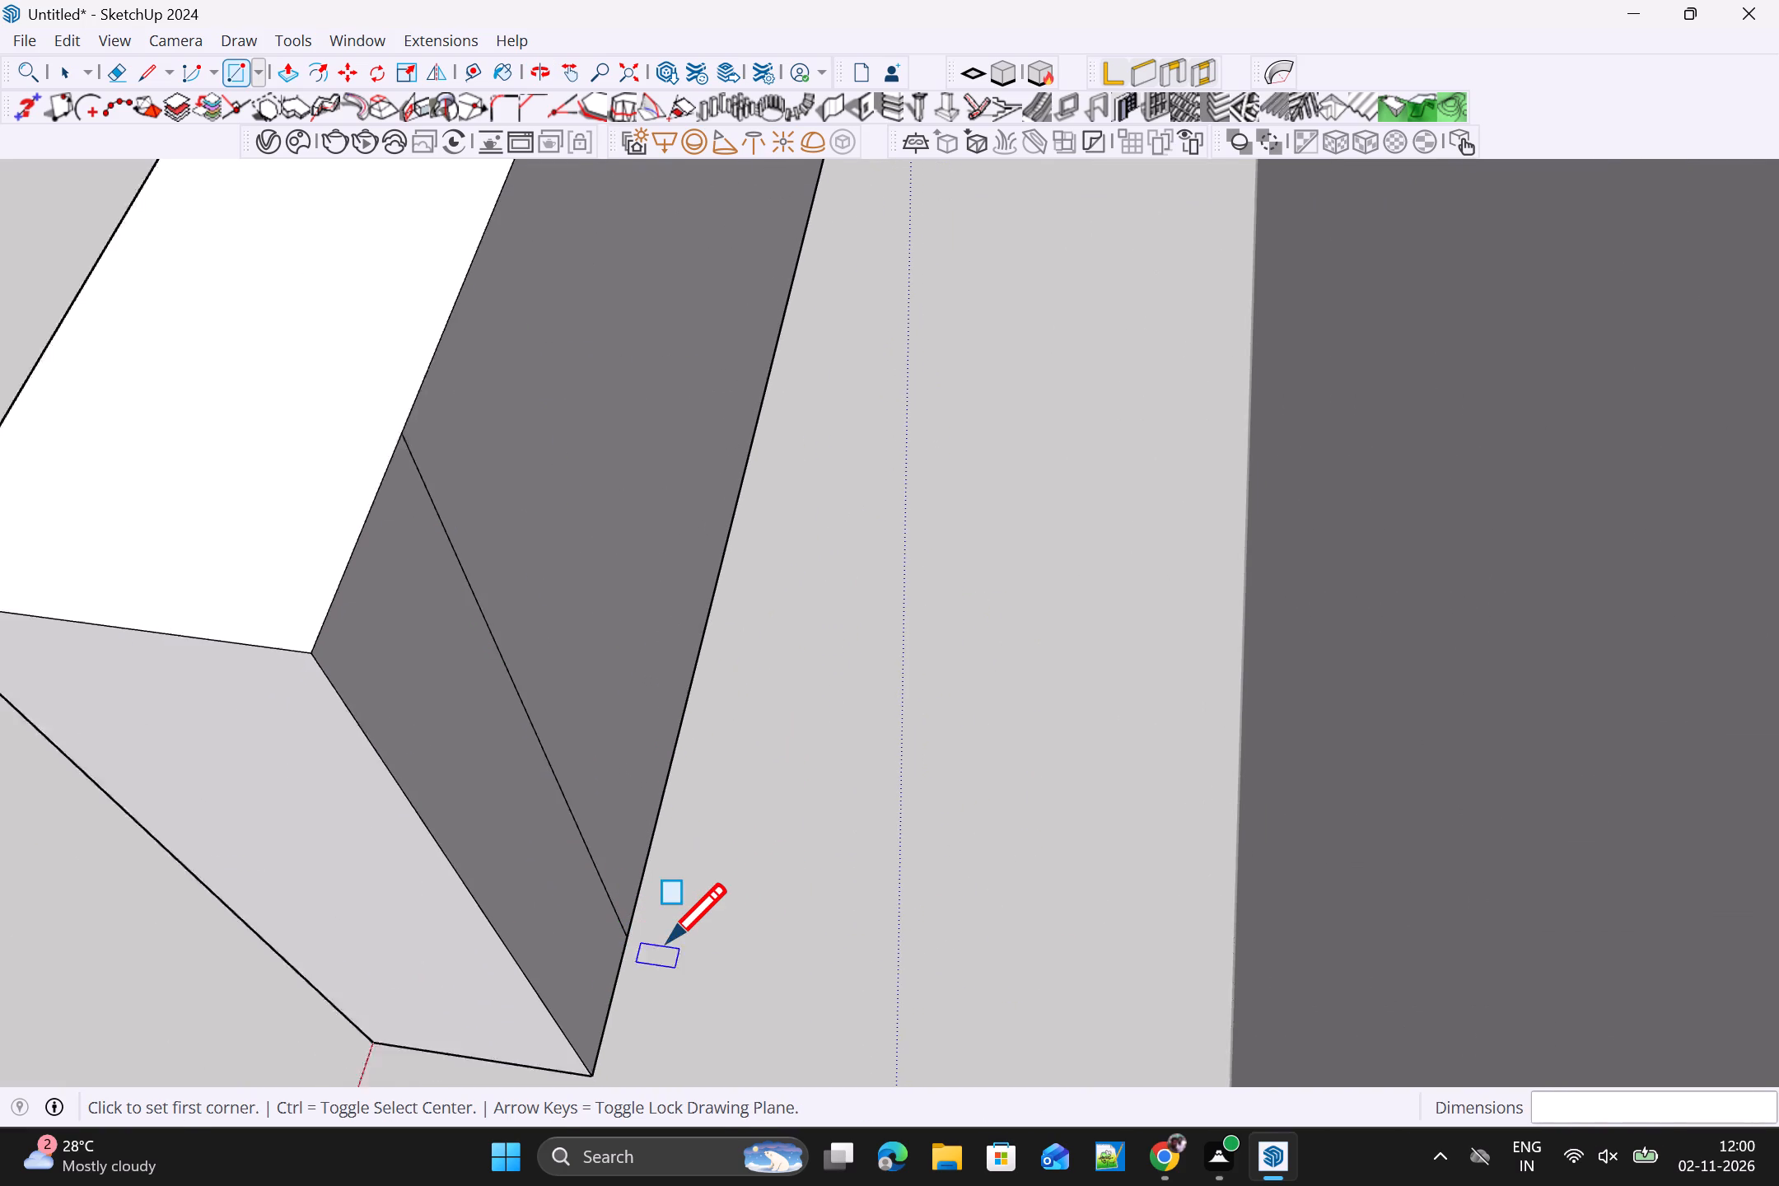
scroll(667, 942, down, 4)
key(p)
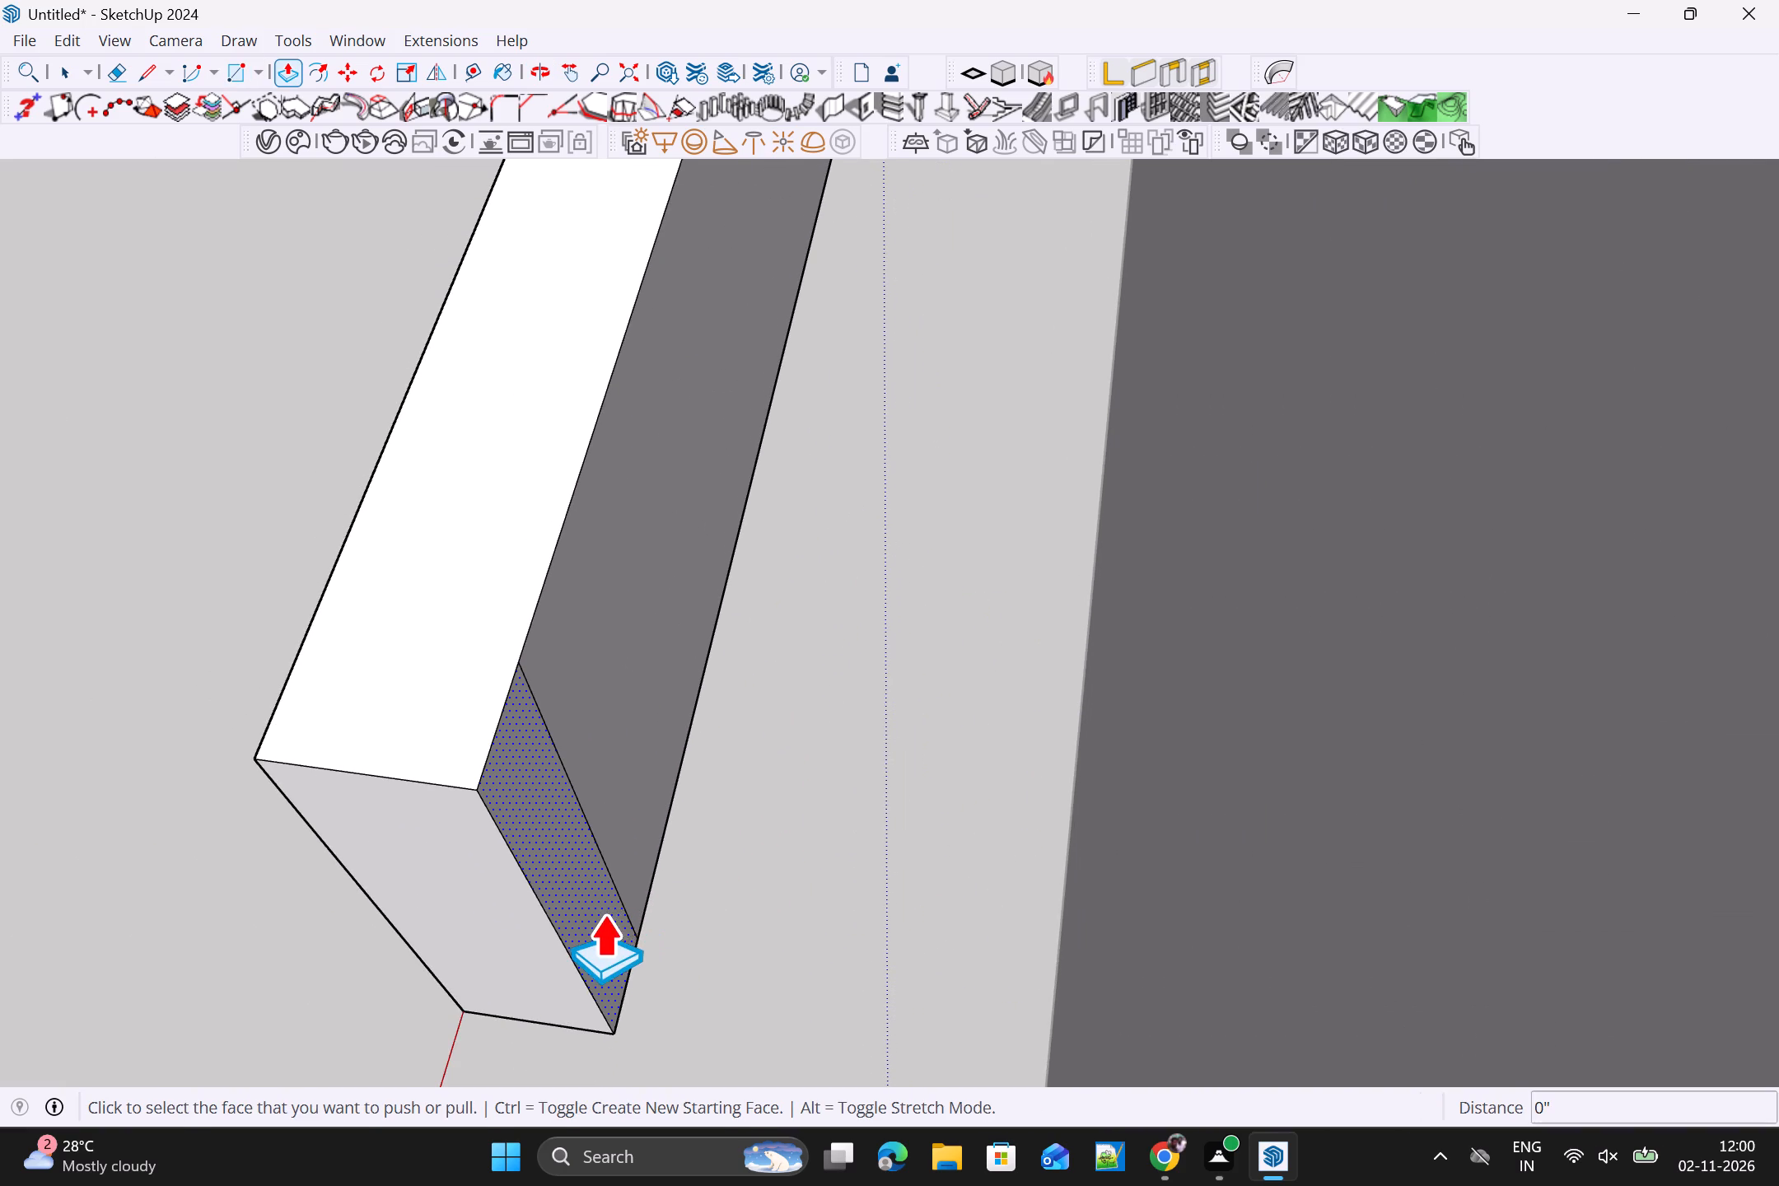
click(604, 913)
scroll(824, 933, down, 3)
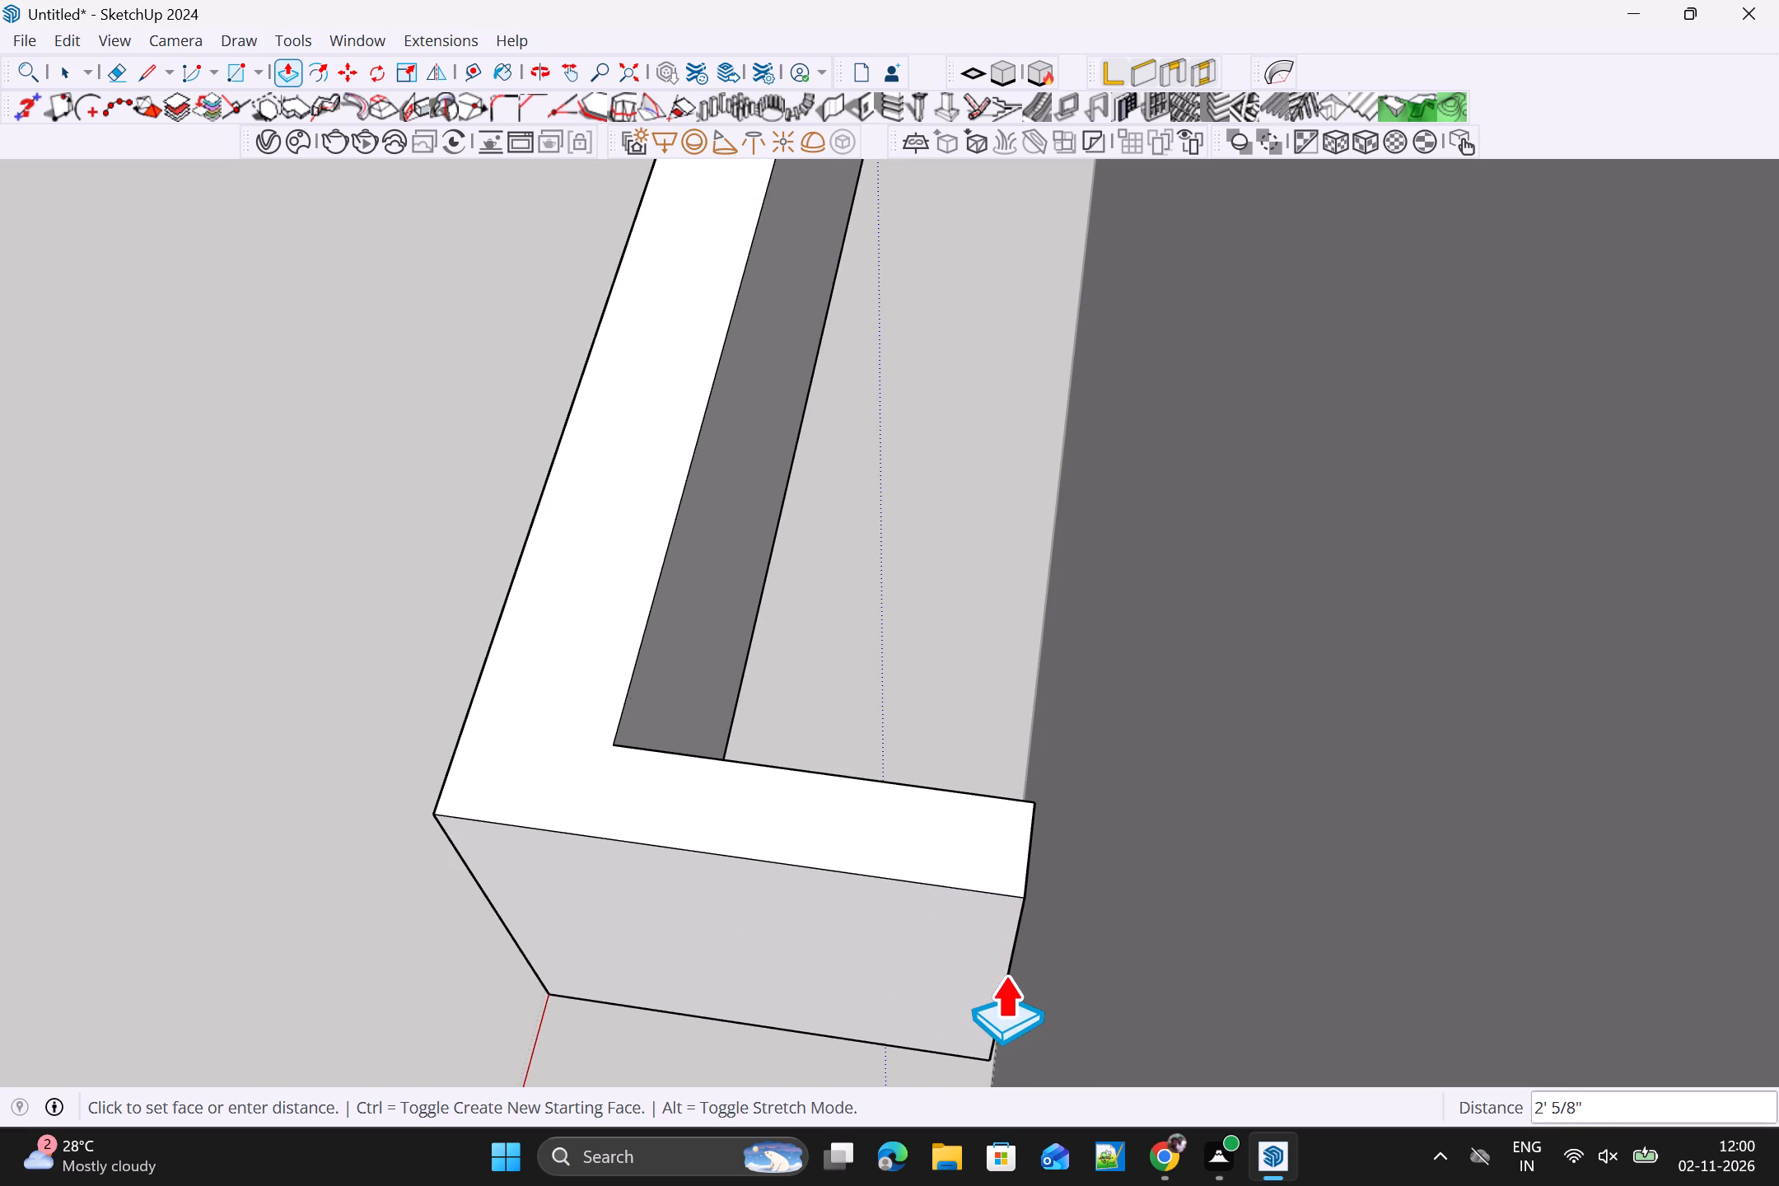
click(1005, 975)
Exit the wall group so the whole model can be worked on again.
scroll(999, 975, down, 5)
middle_drag(875, 981, 1445, 985)
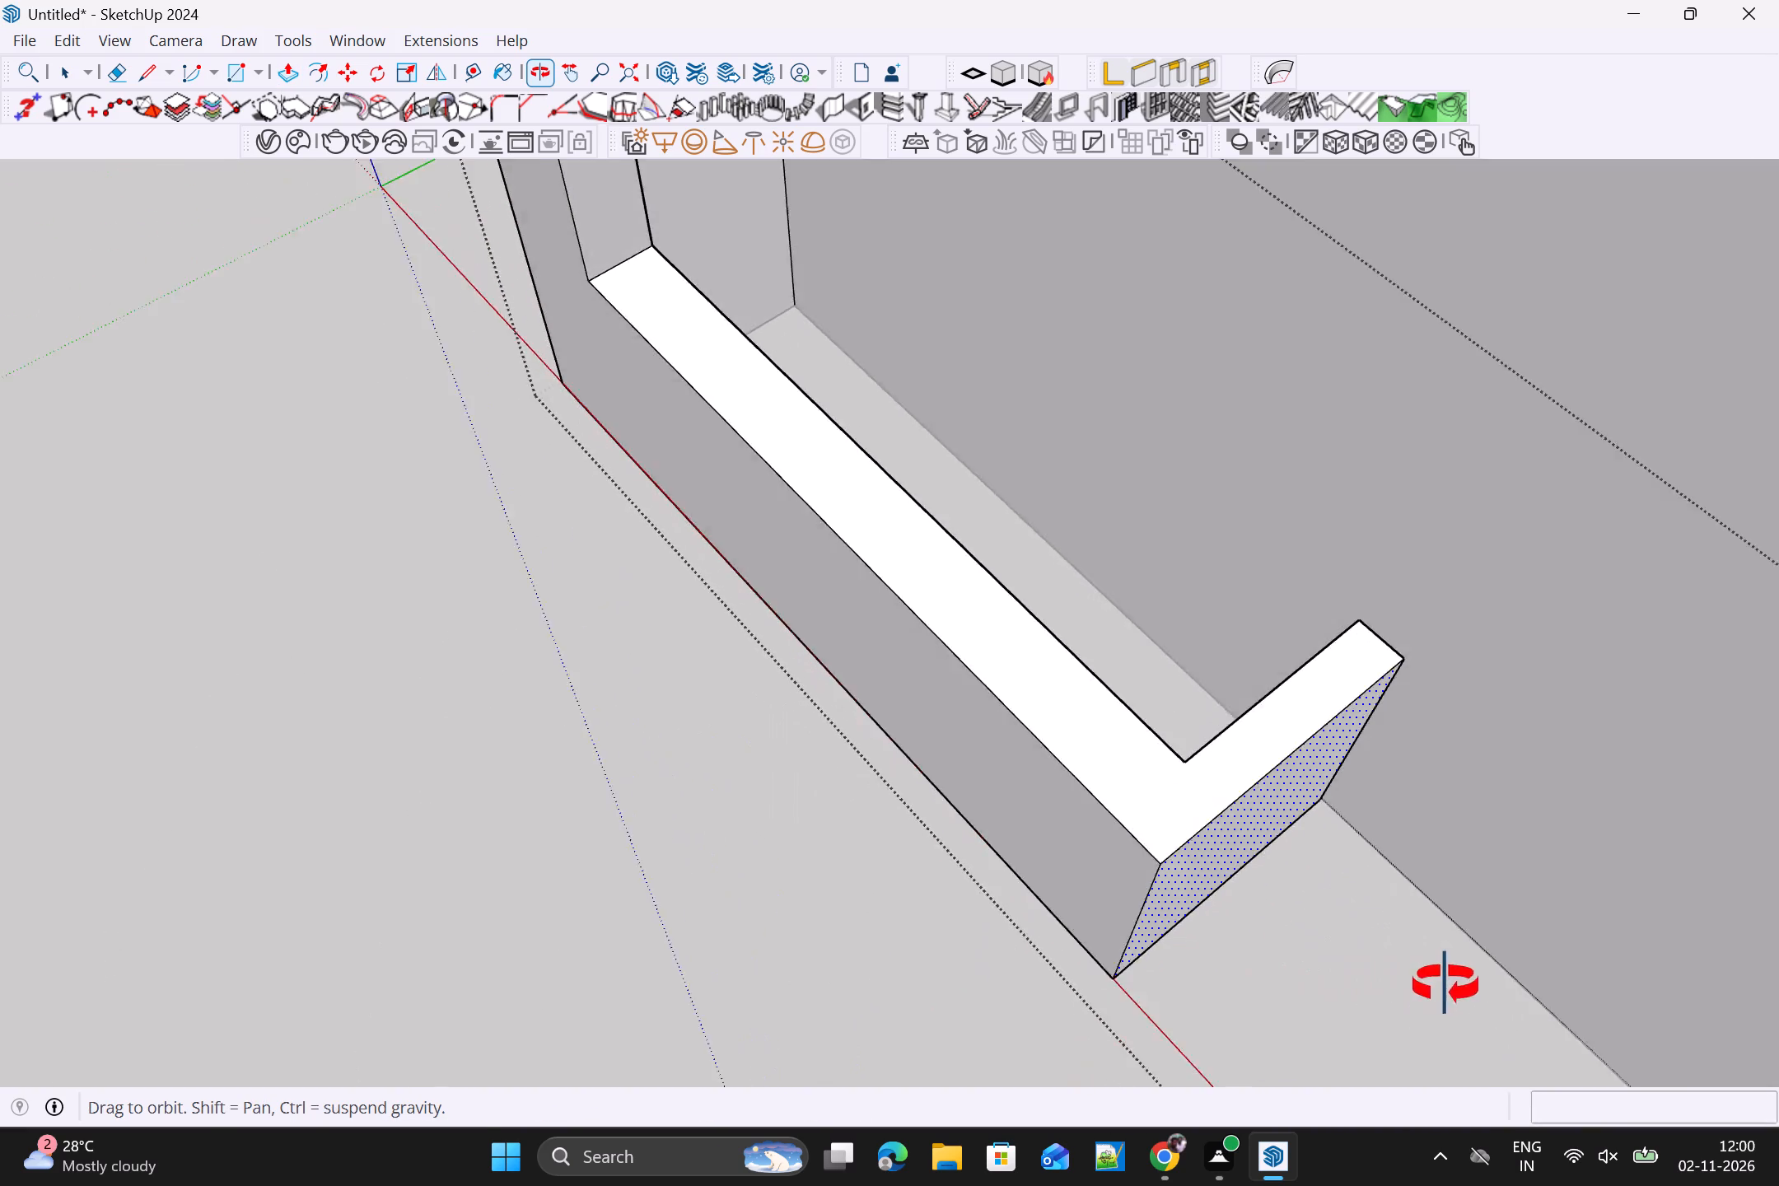
middle_drag(1445, 985, 1519, 975)
scroll(1470, 974, down, 8)
middle_drag(1501, 921, 1563, 804)
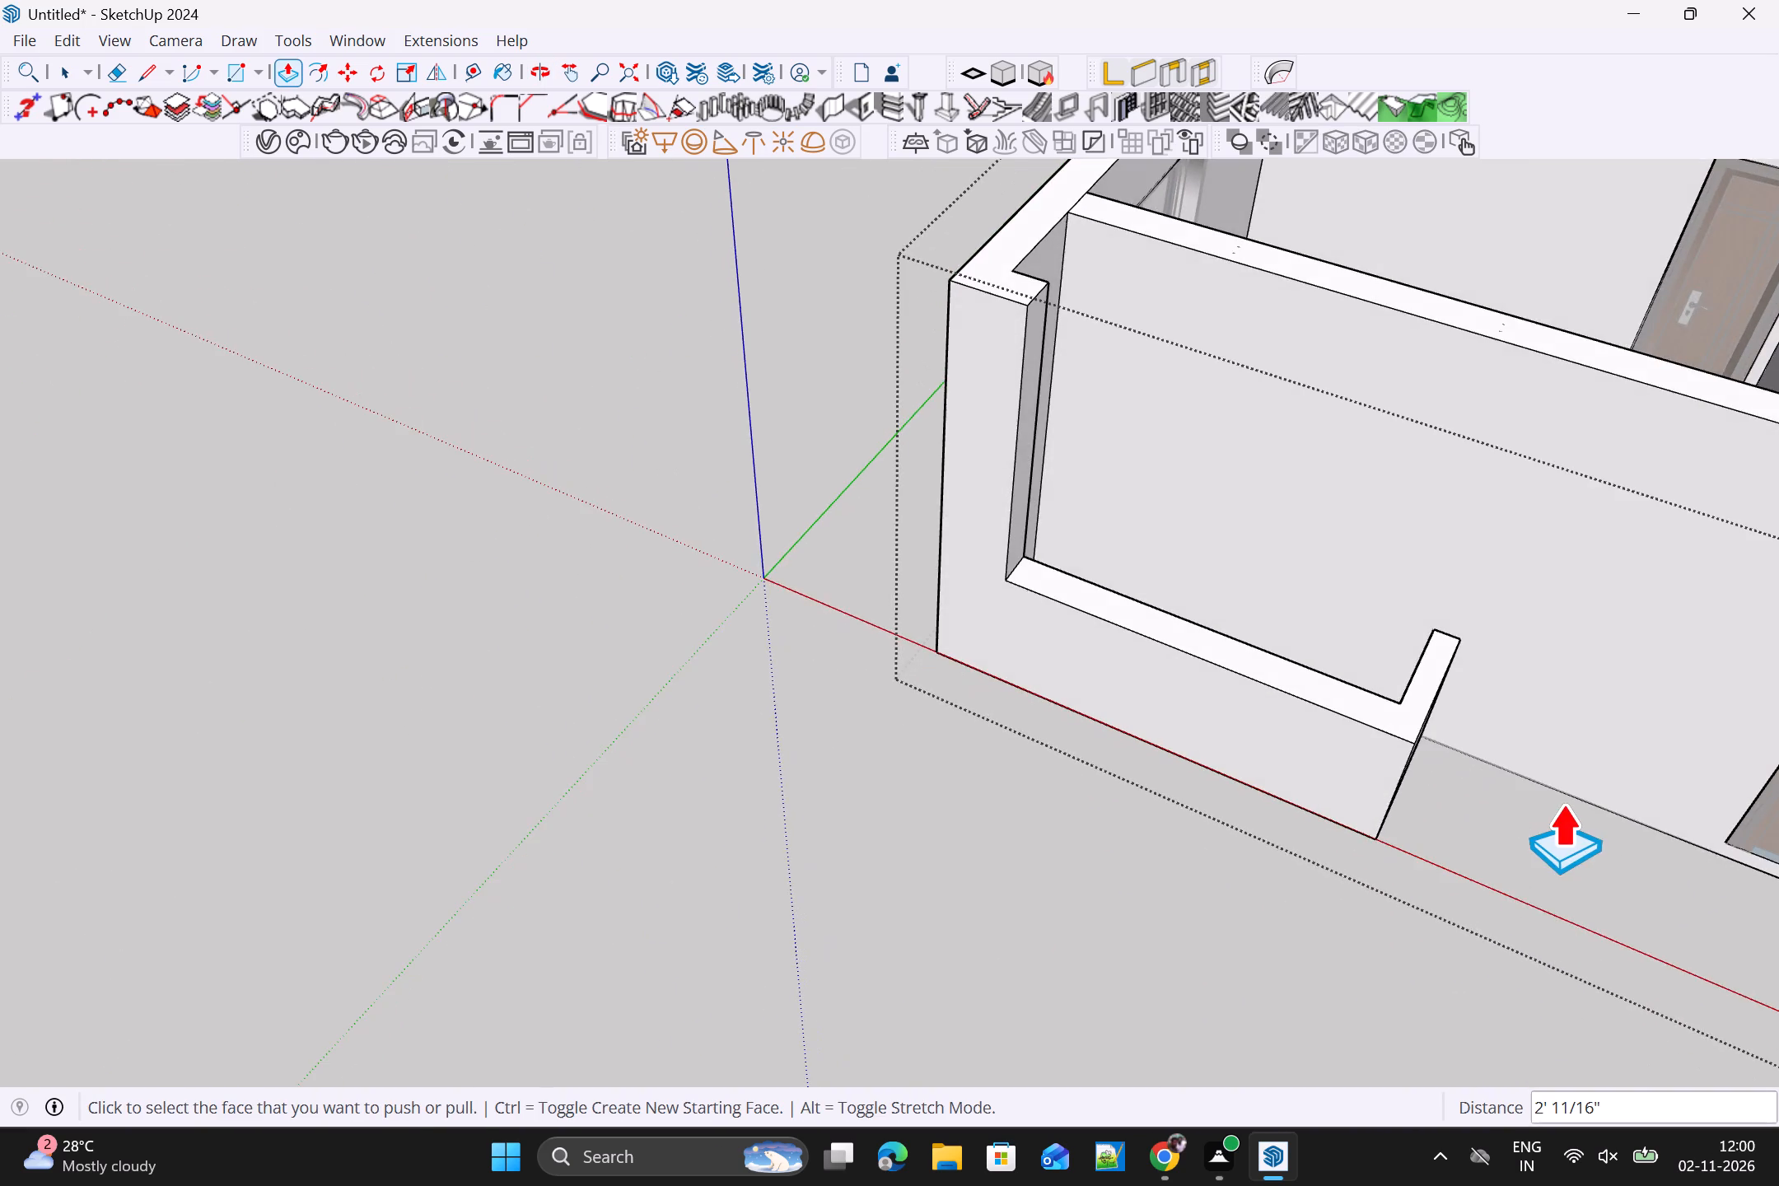
scroll(1554, 821, down, 3)
shift+middle_drag(1558, 805, 1141, 649)
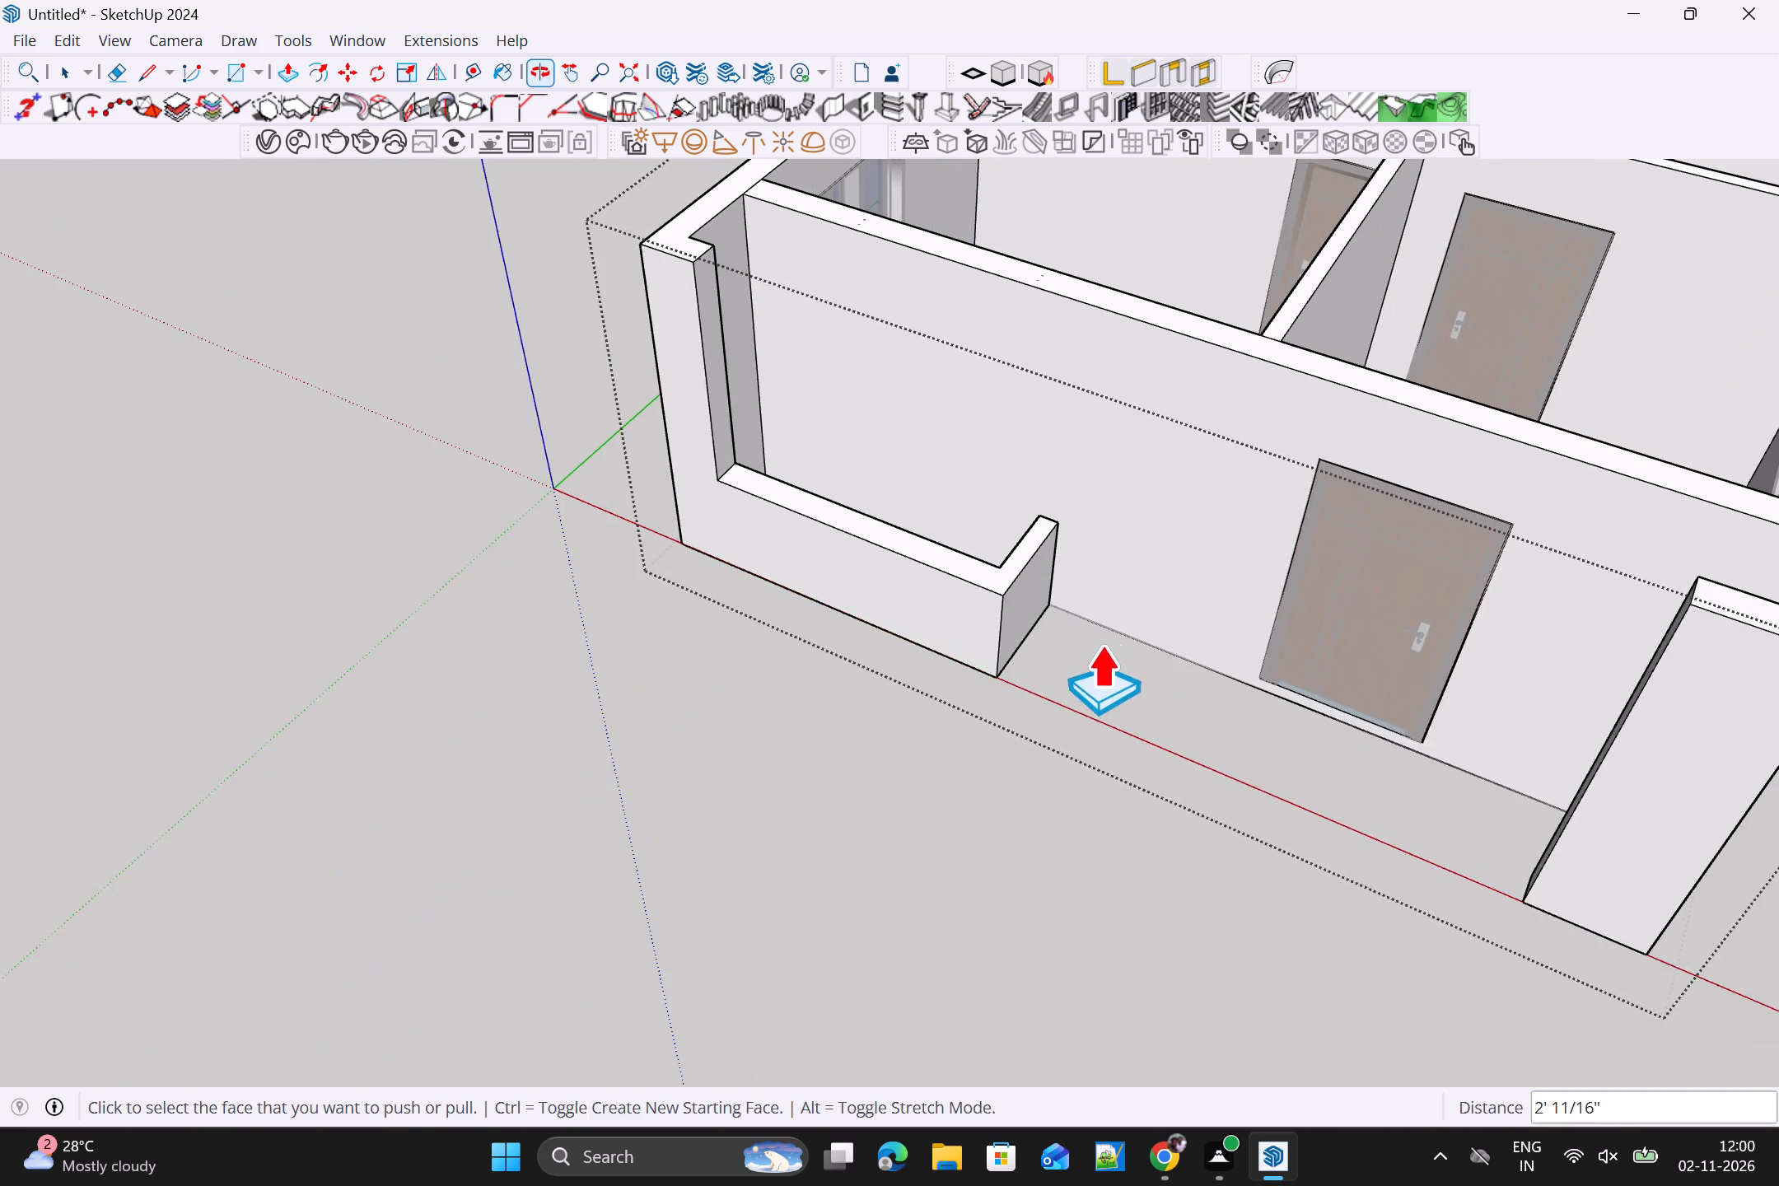
middle_drag(1127, 695, 1277, 729)
key(Escape)
click(1052, 784)
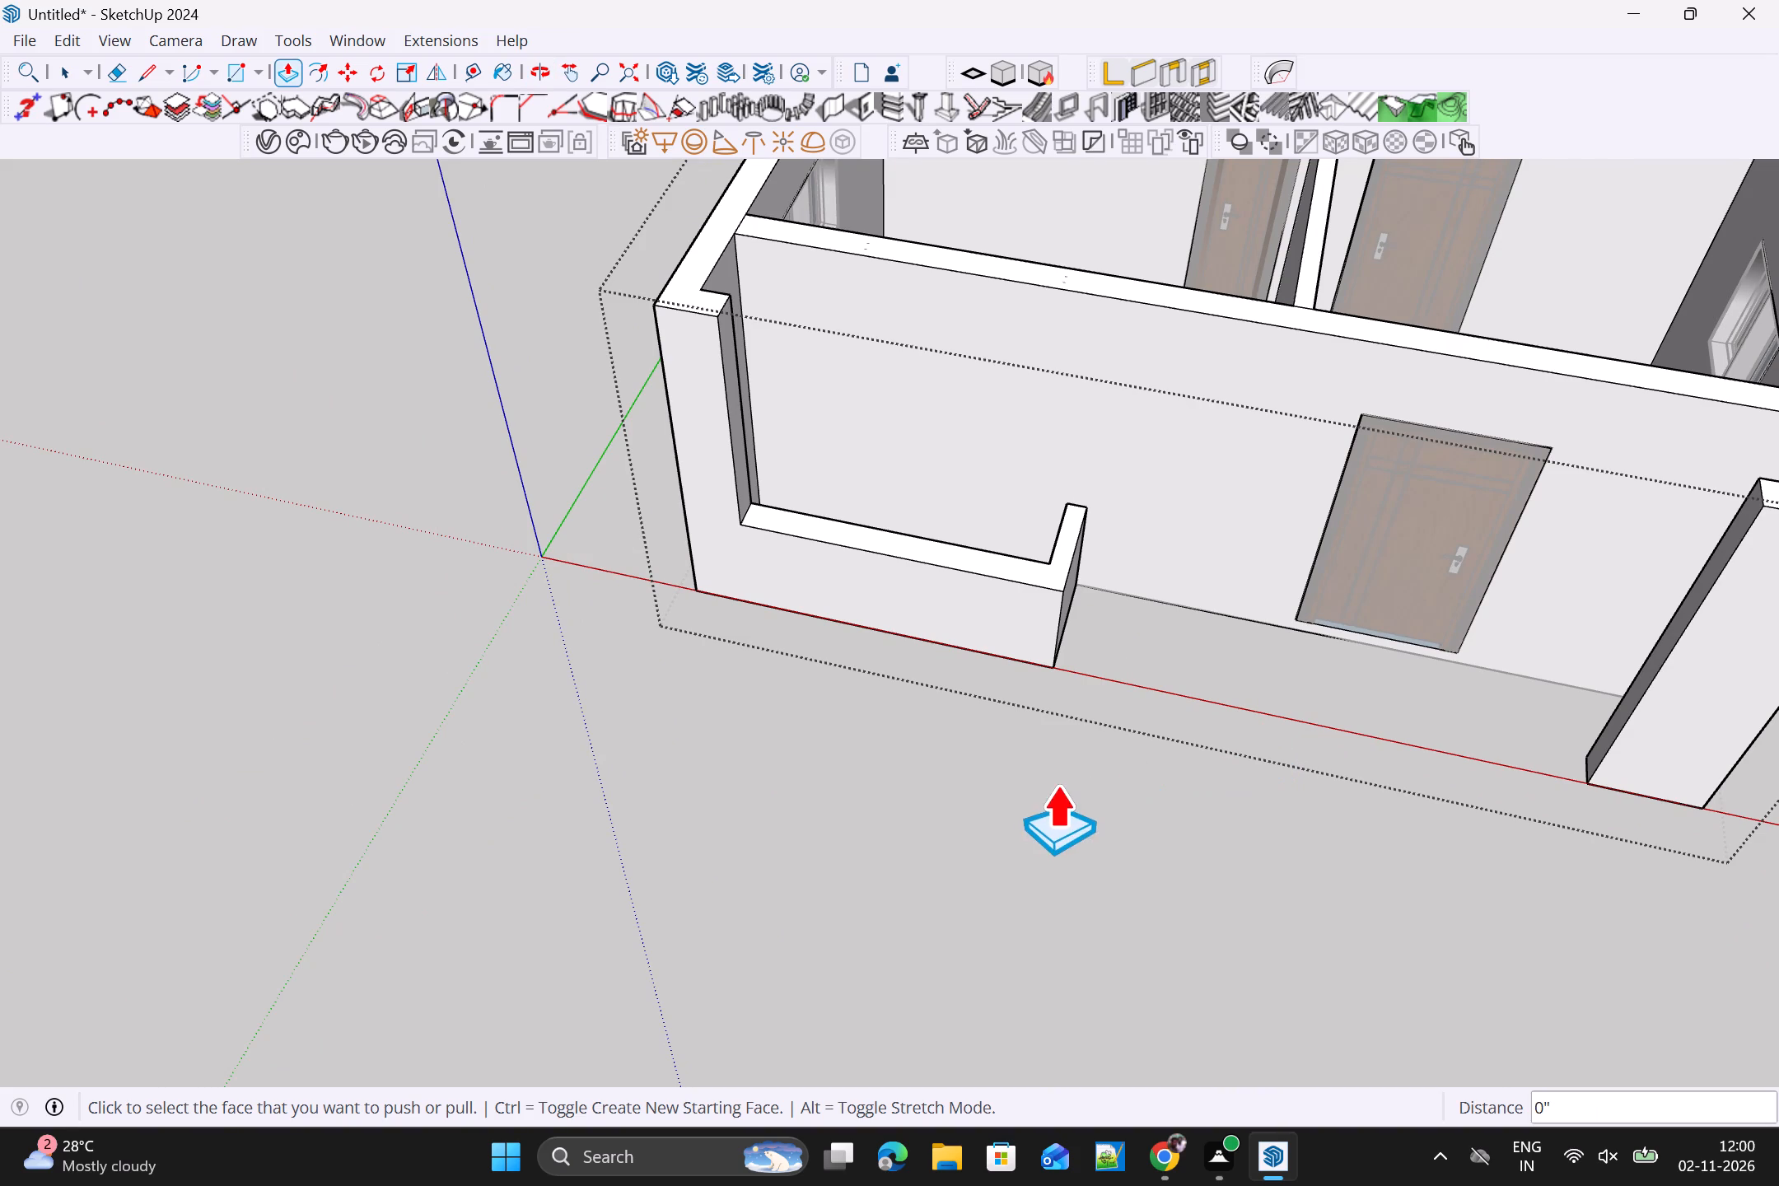
key(space)
click(1063, 774)
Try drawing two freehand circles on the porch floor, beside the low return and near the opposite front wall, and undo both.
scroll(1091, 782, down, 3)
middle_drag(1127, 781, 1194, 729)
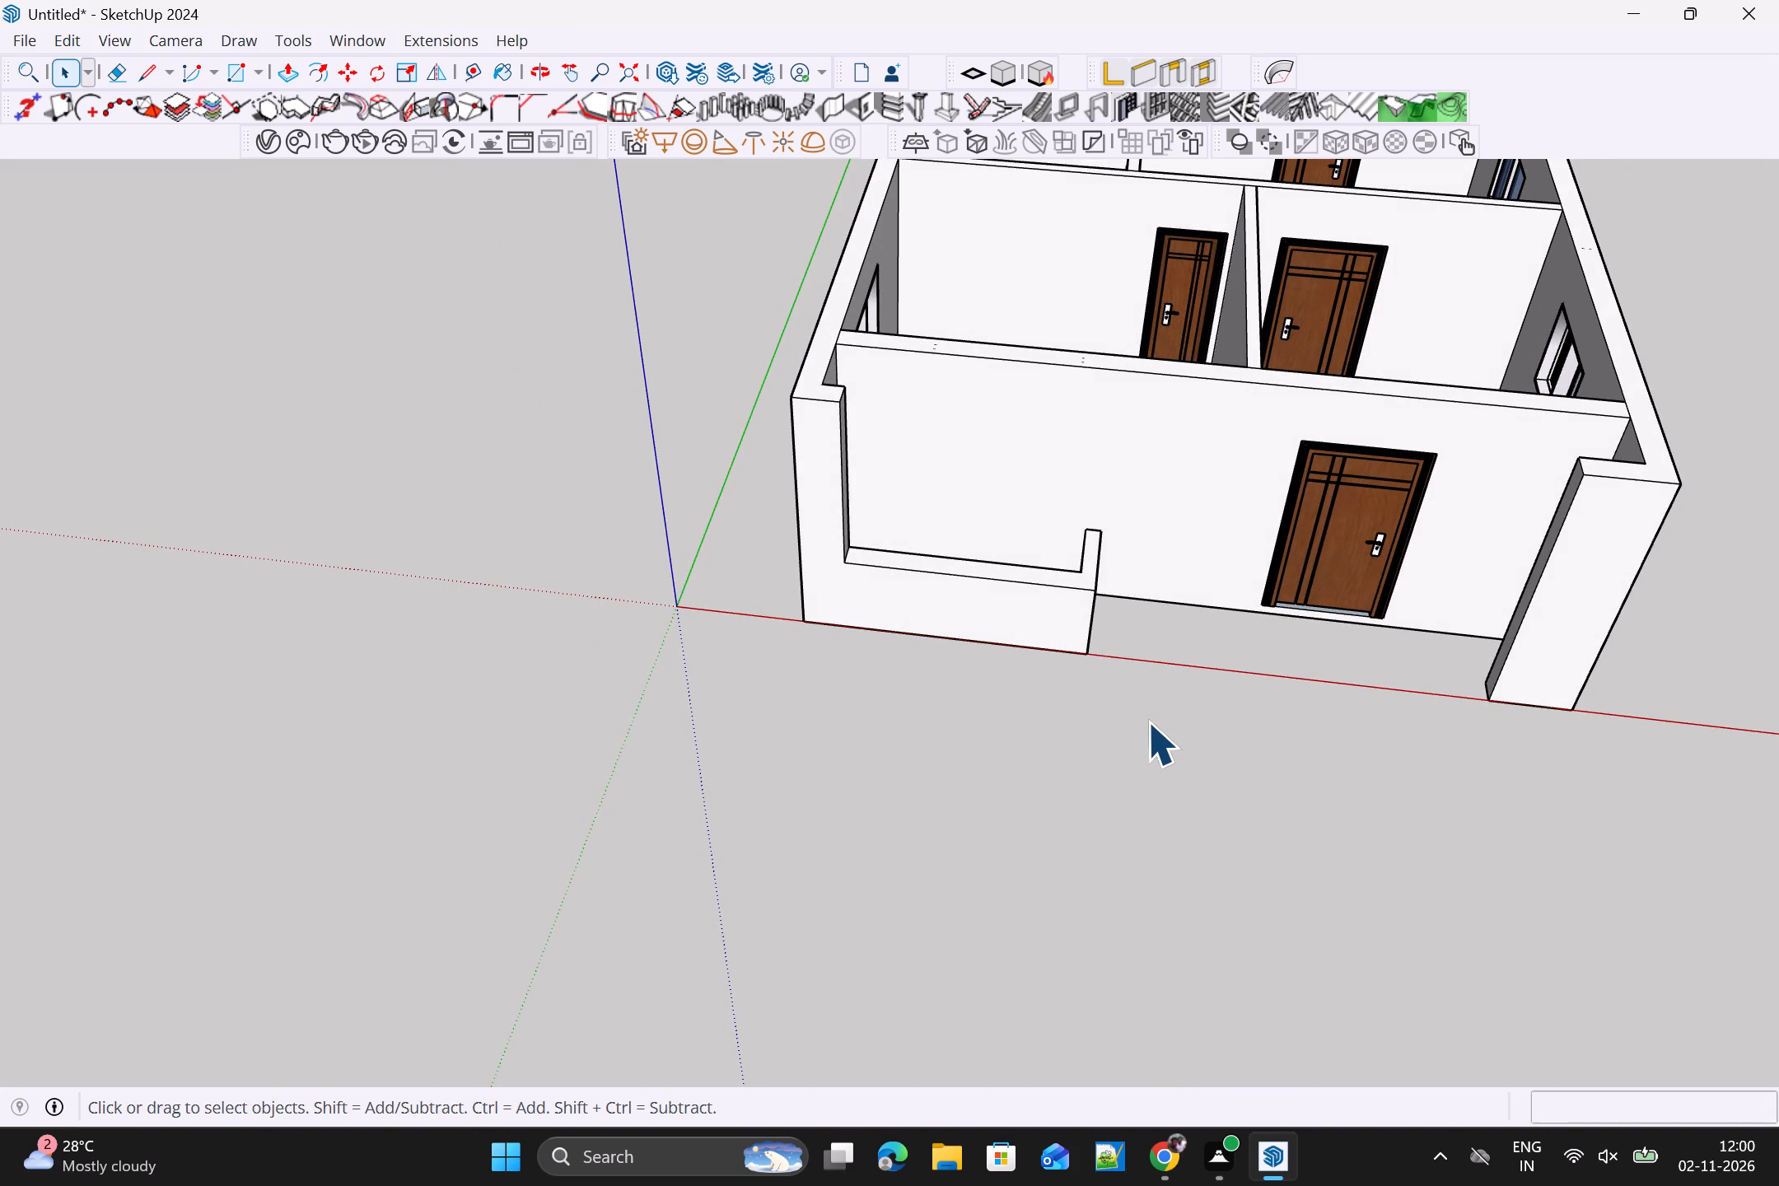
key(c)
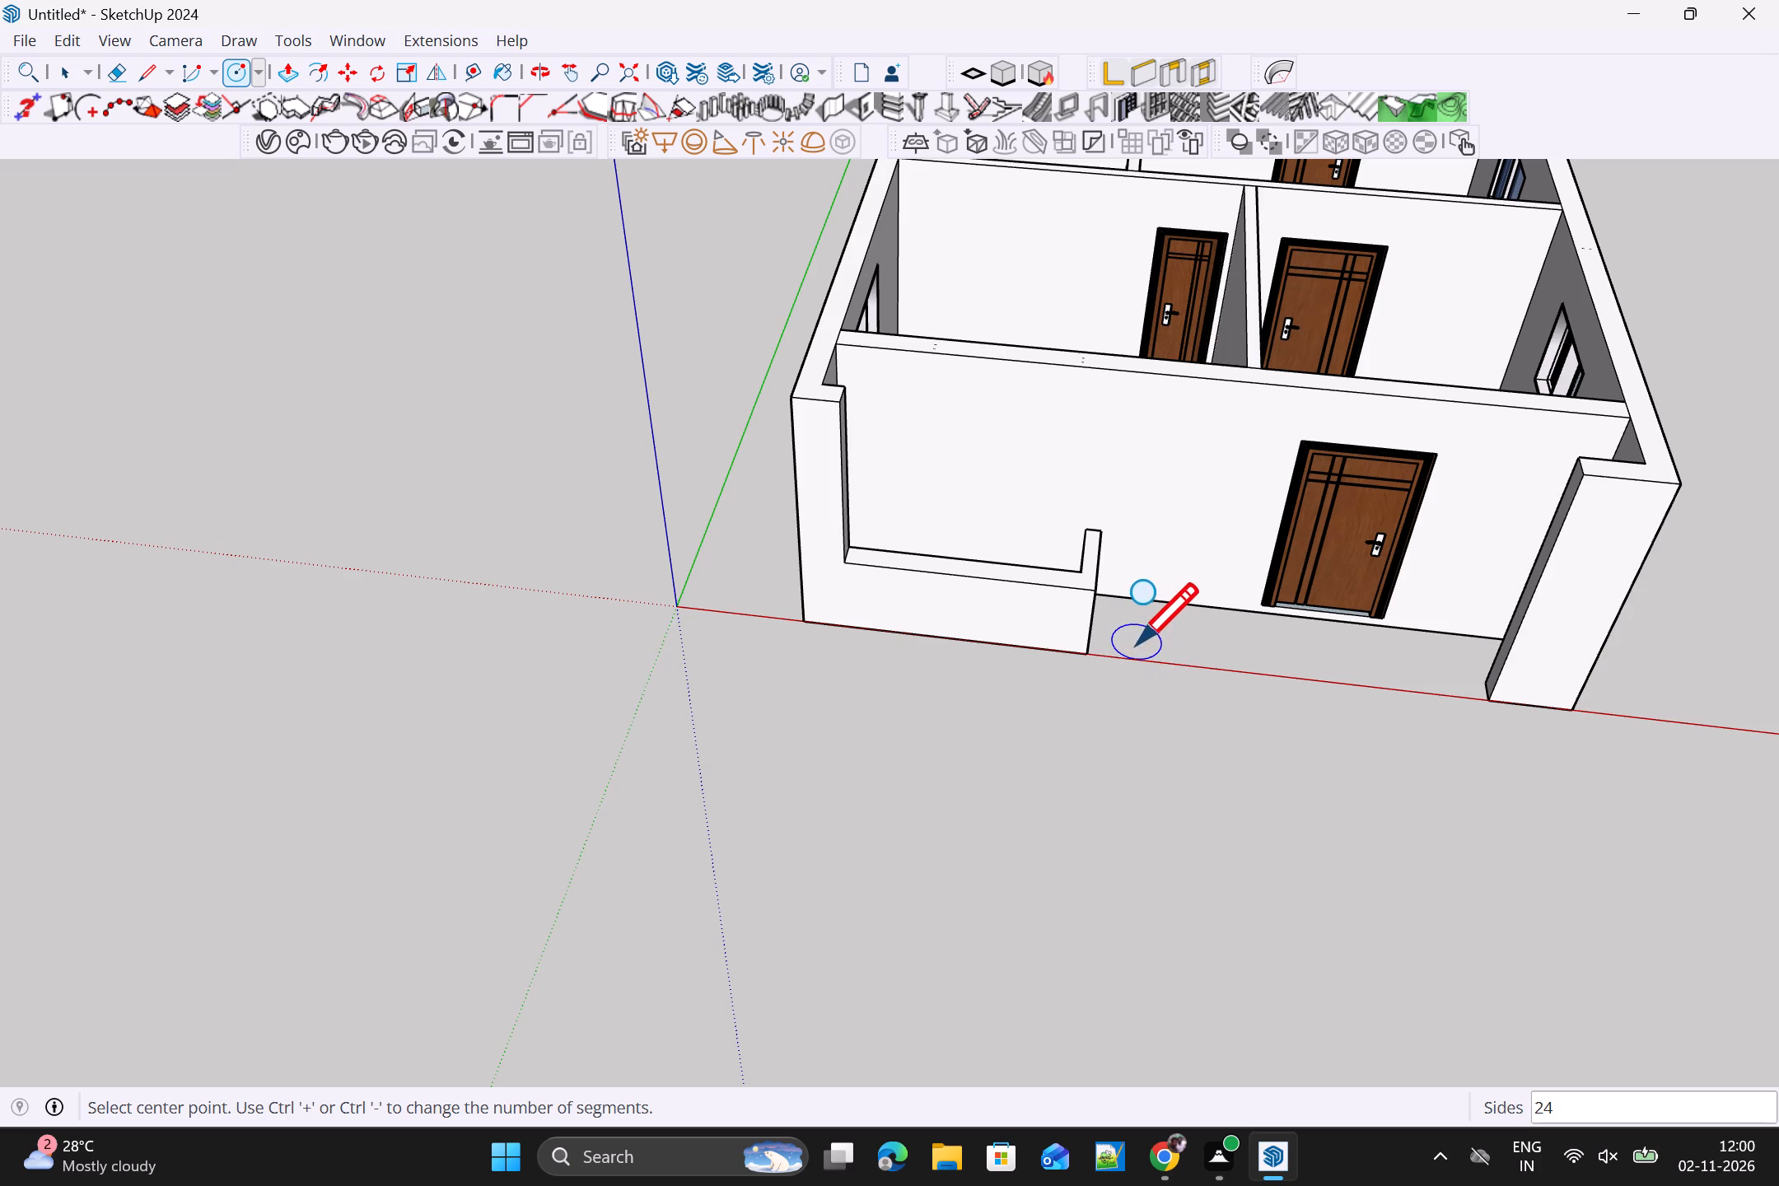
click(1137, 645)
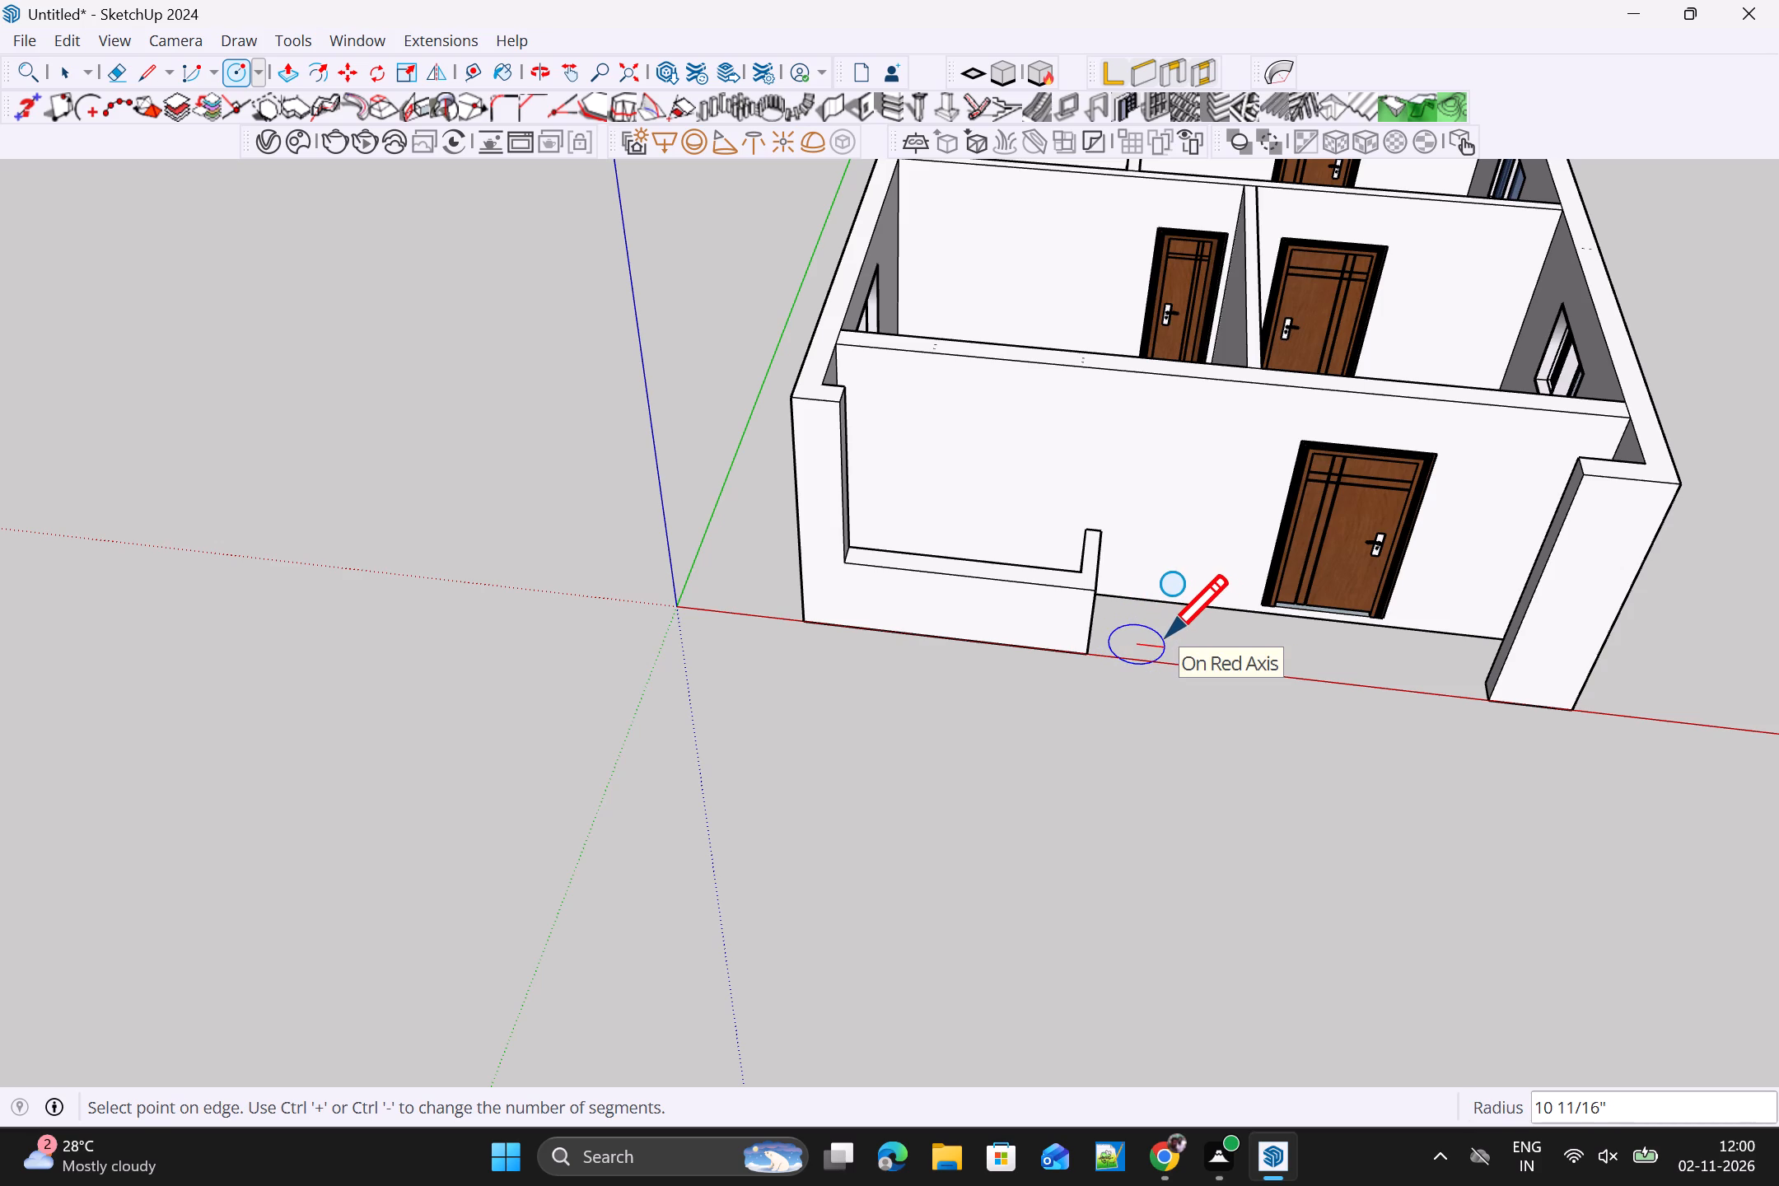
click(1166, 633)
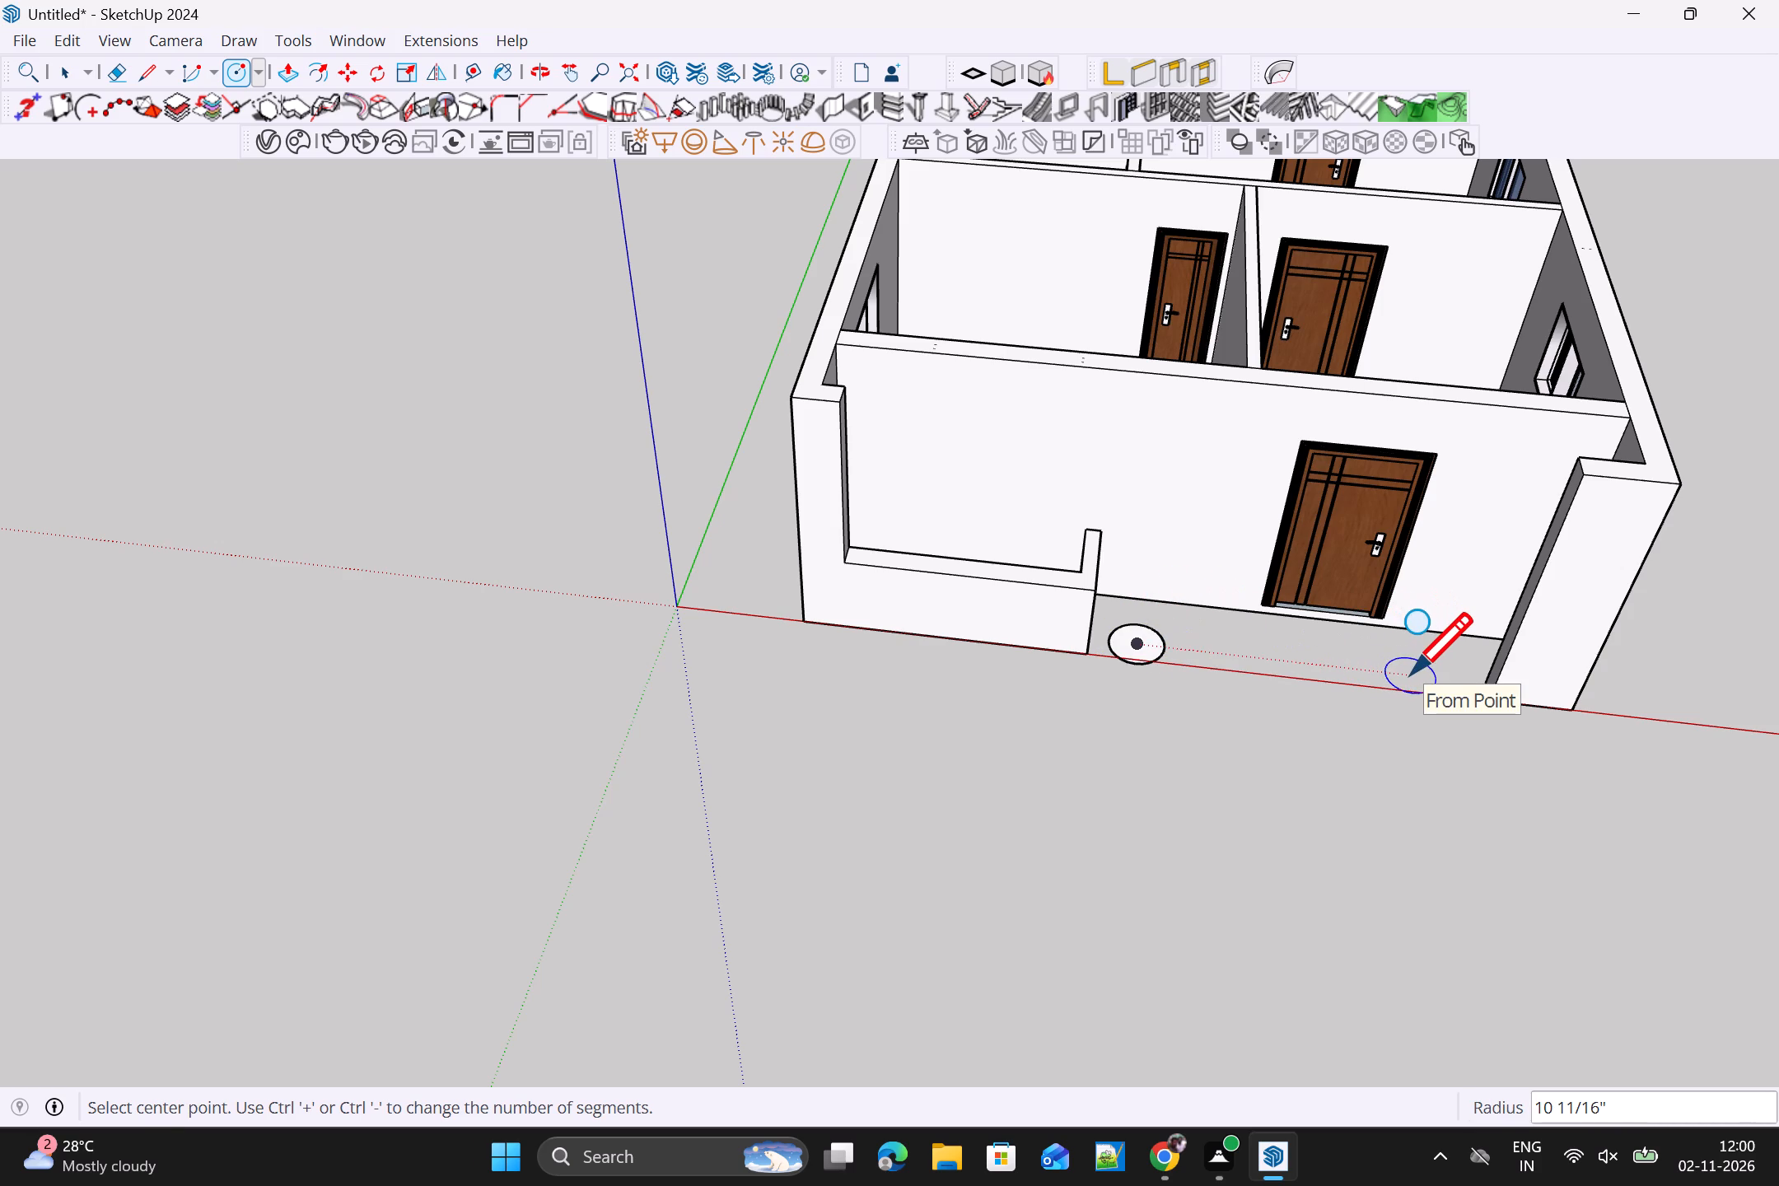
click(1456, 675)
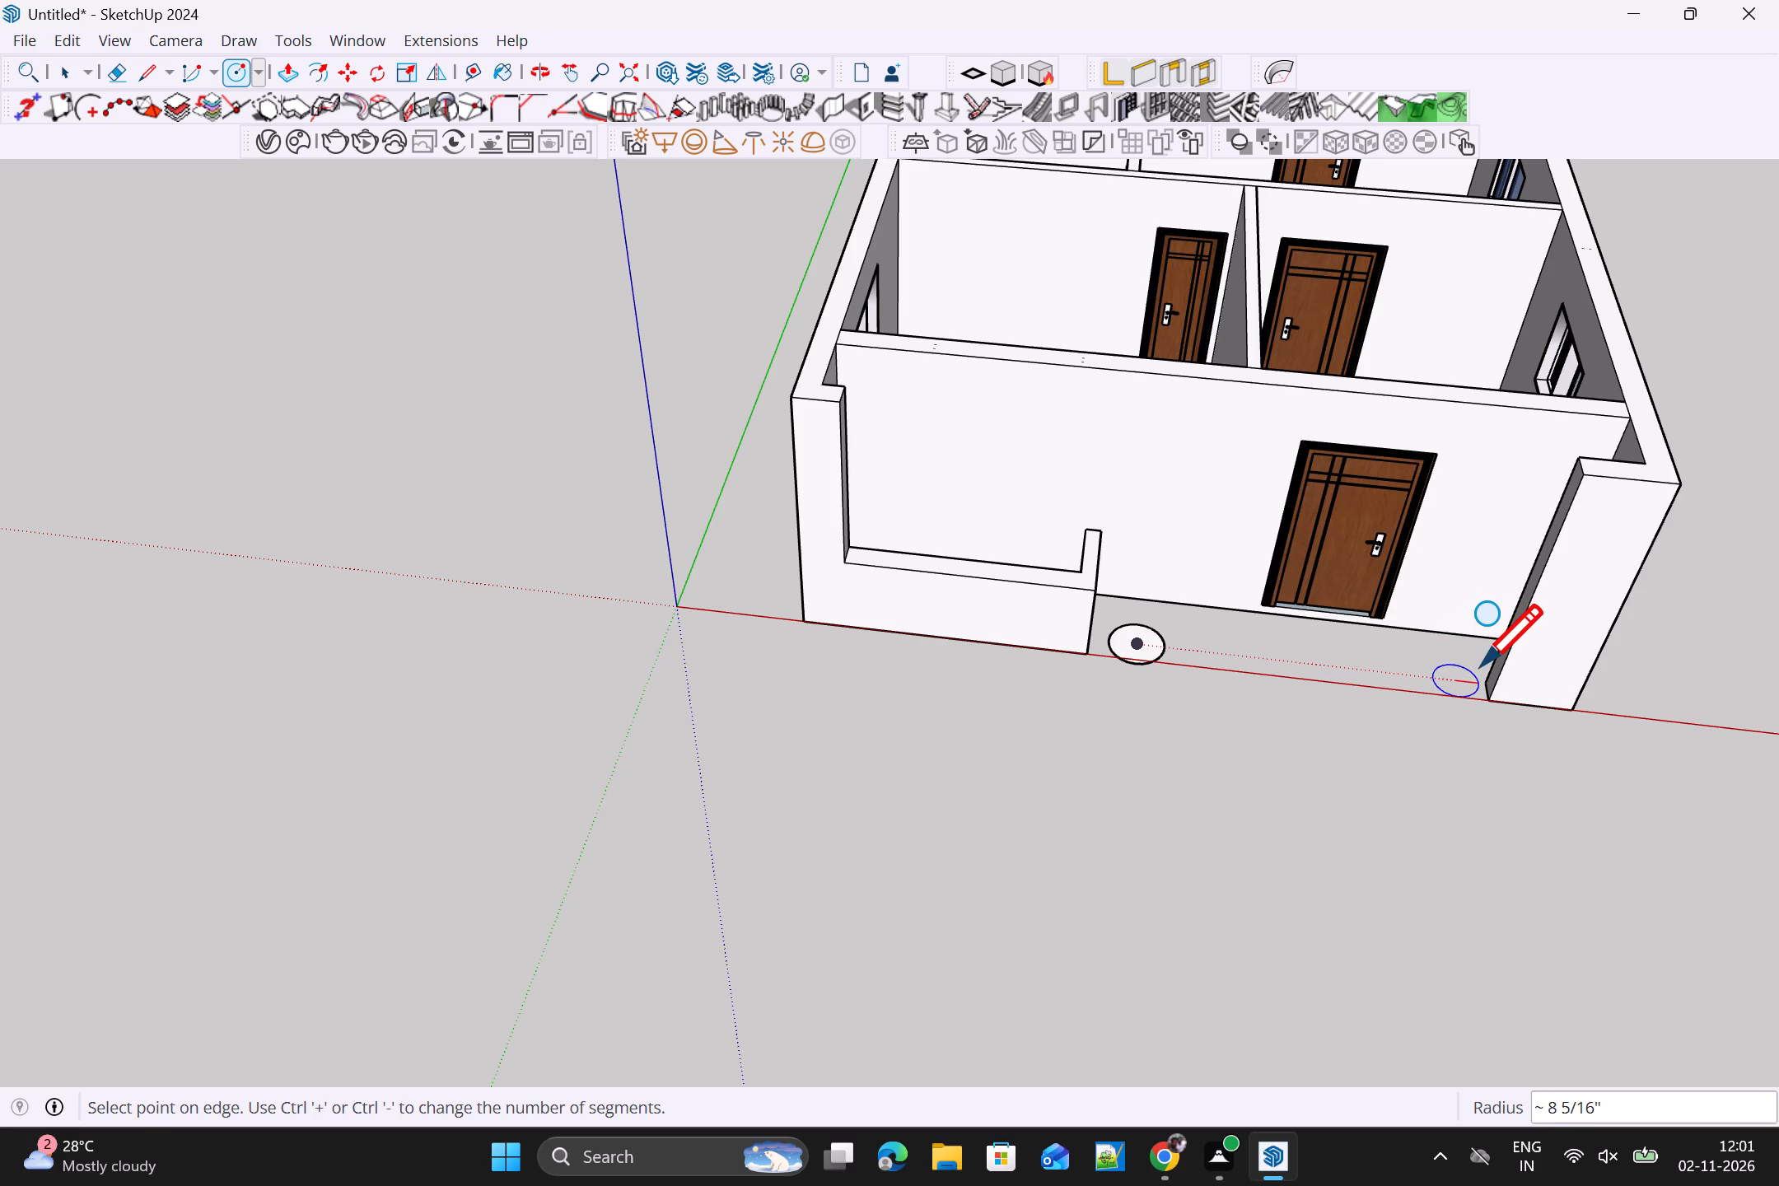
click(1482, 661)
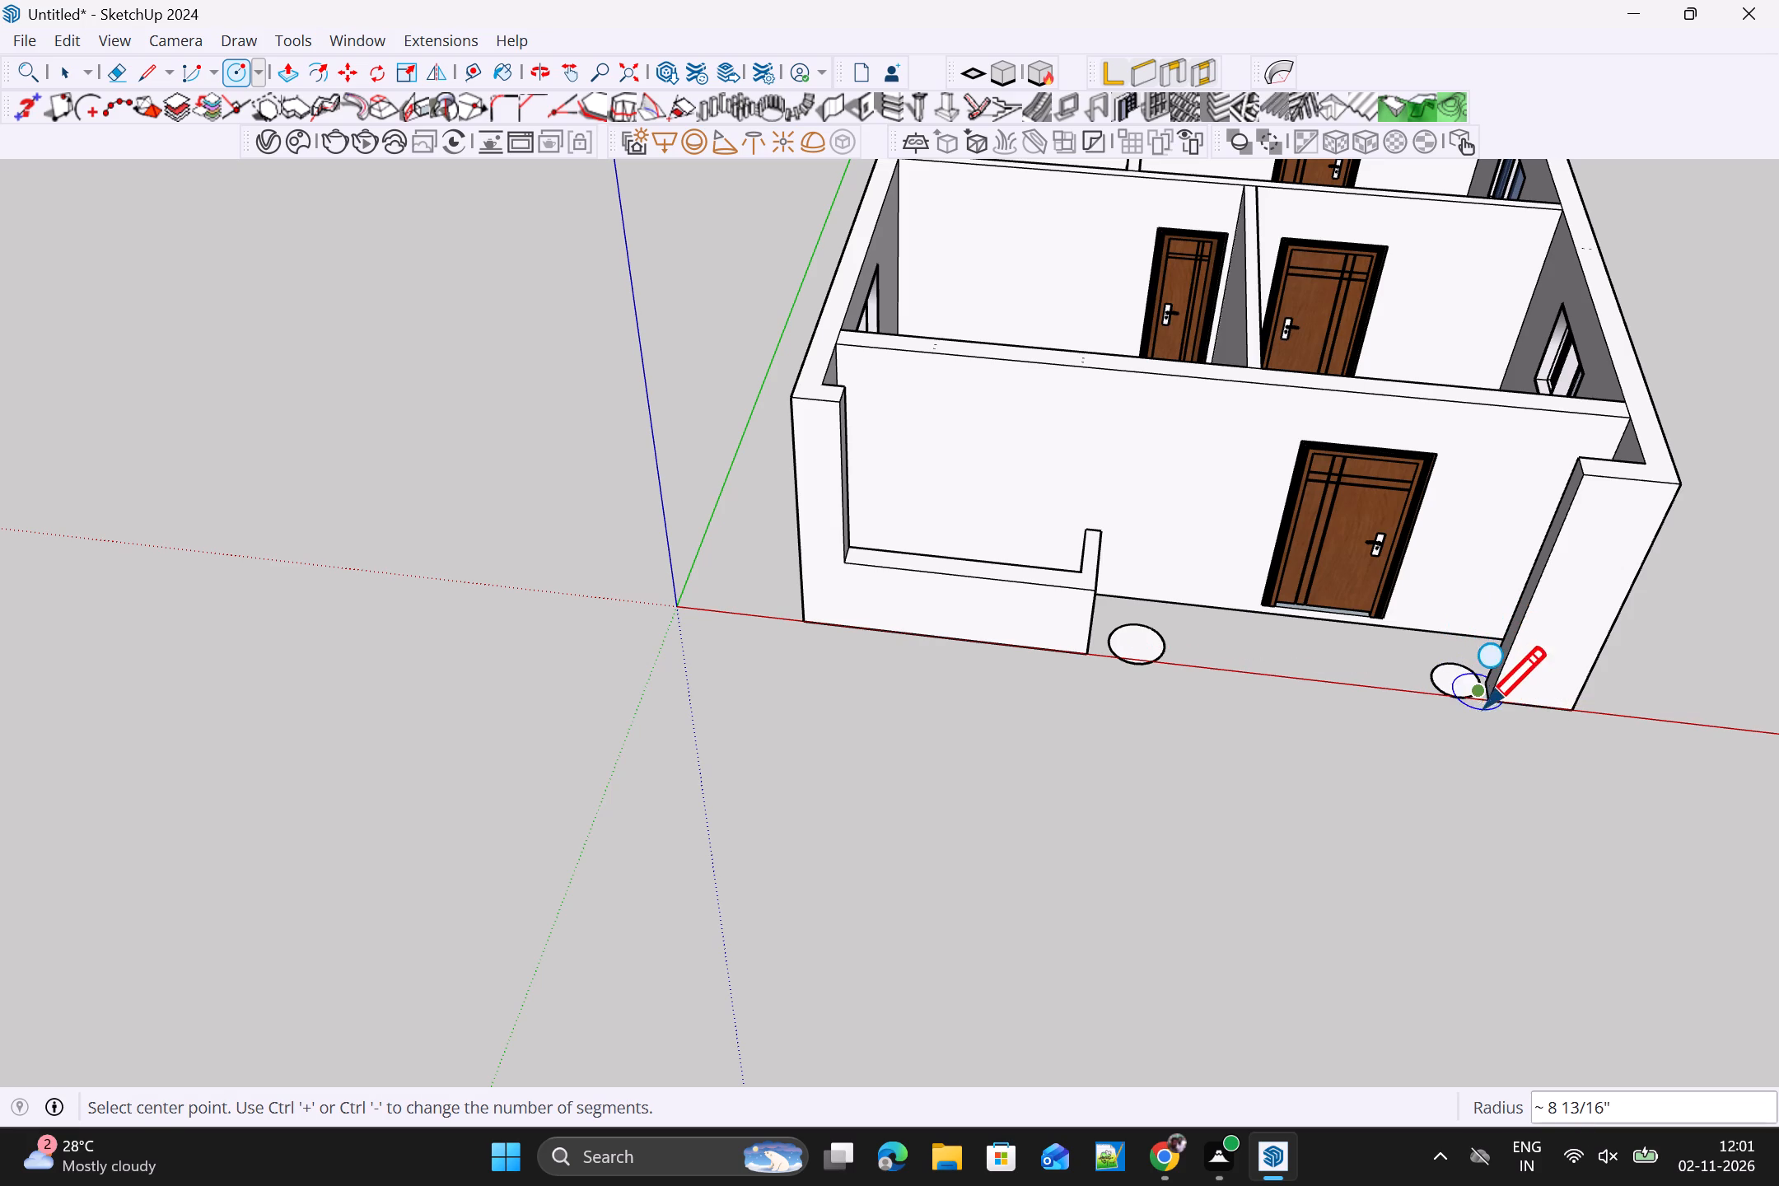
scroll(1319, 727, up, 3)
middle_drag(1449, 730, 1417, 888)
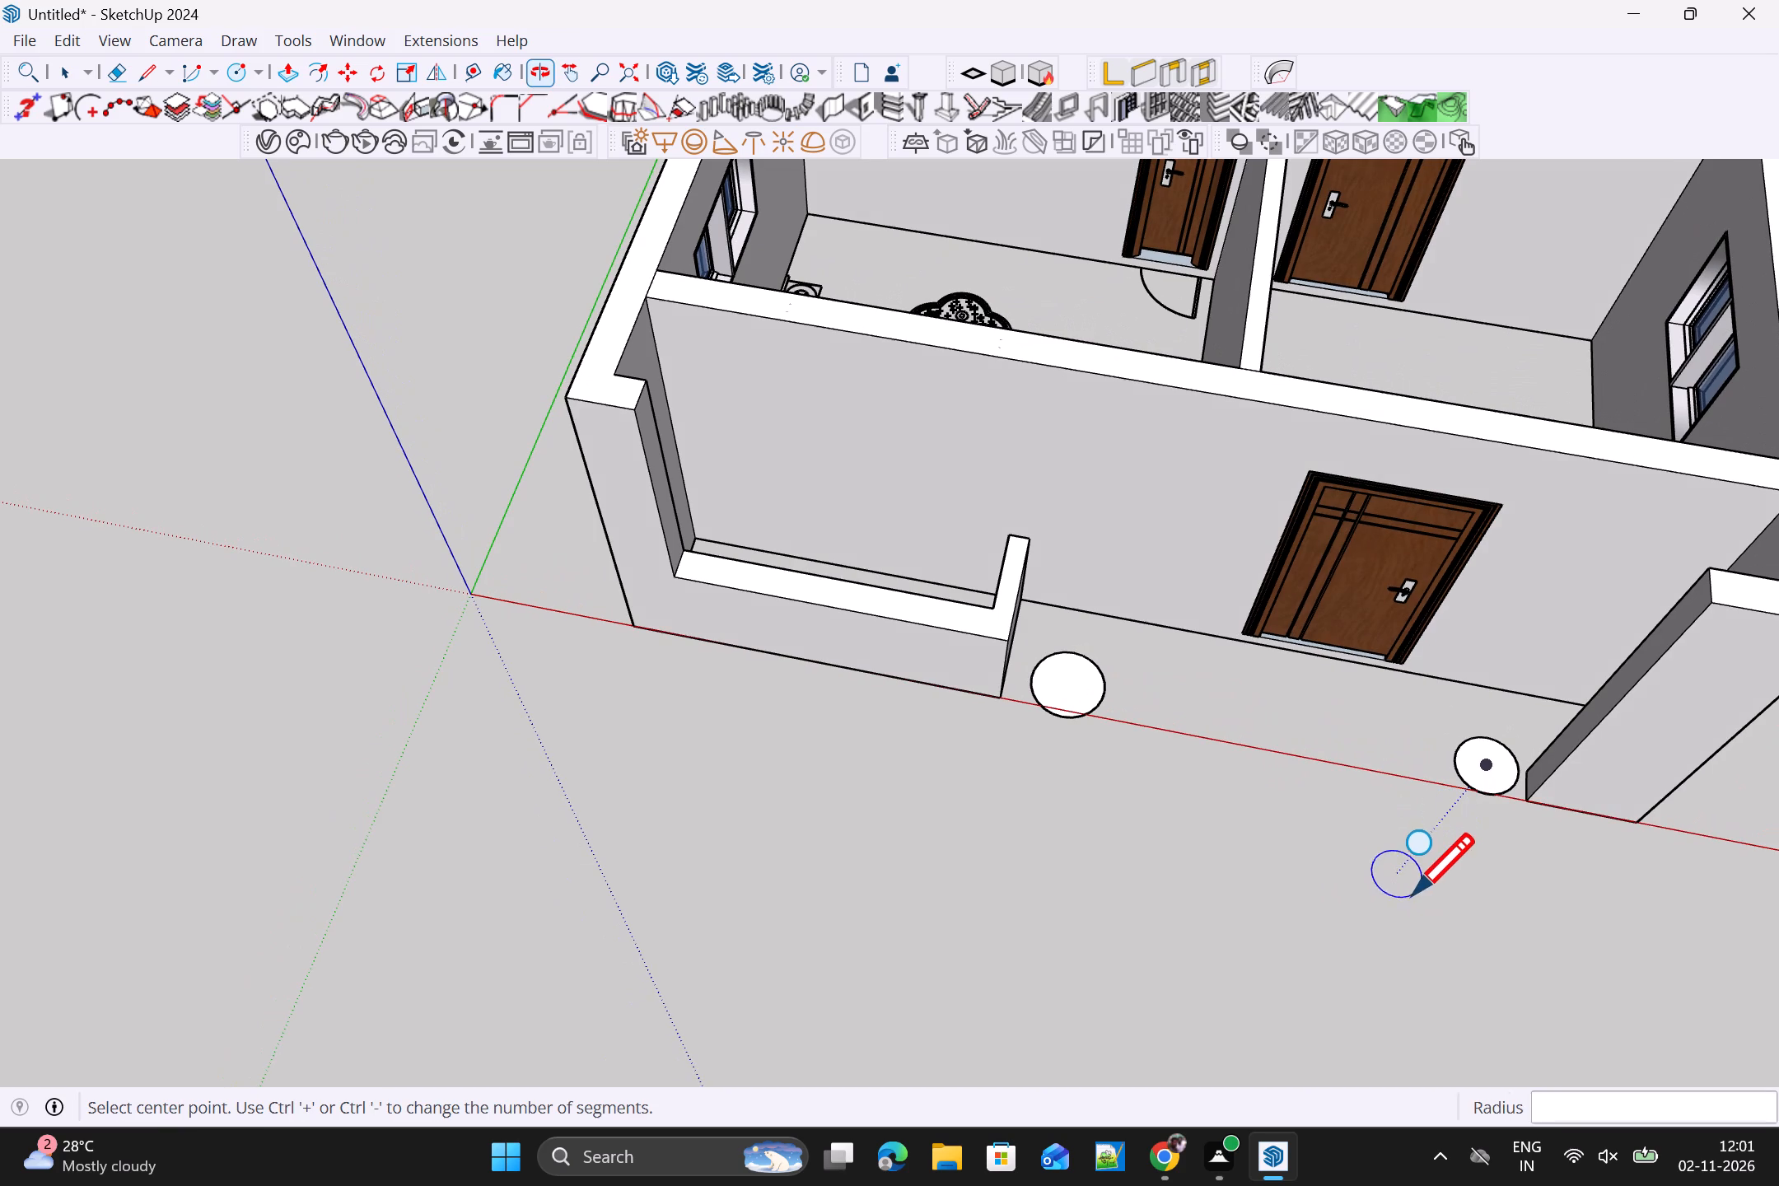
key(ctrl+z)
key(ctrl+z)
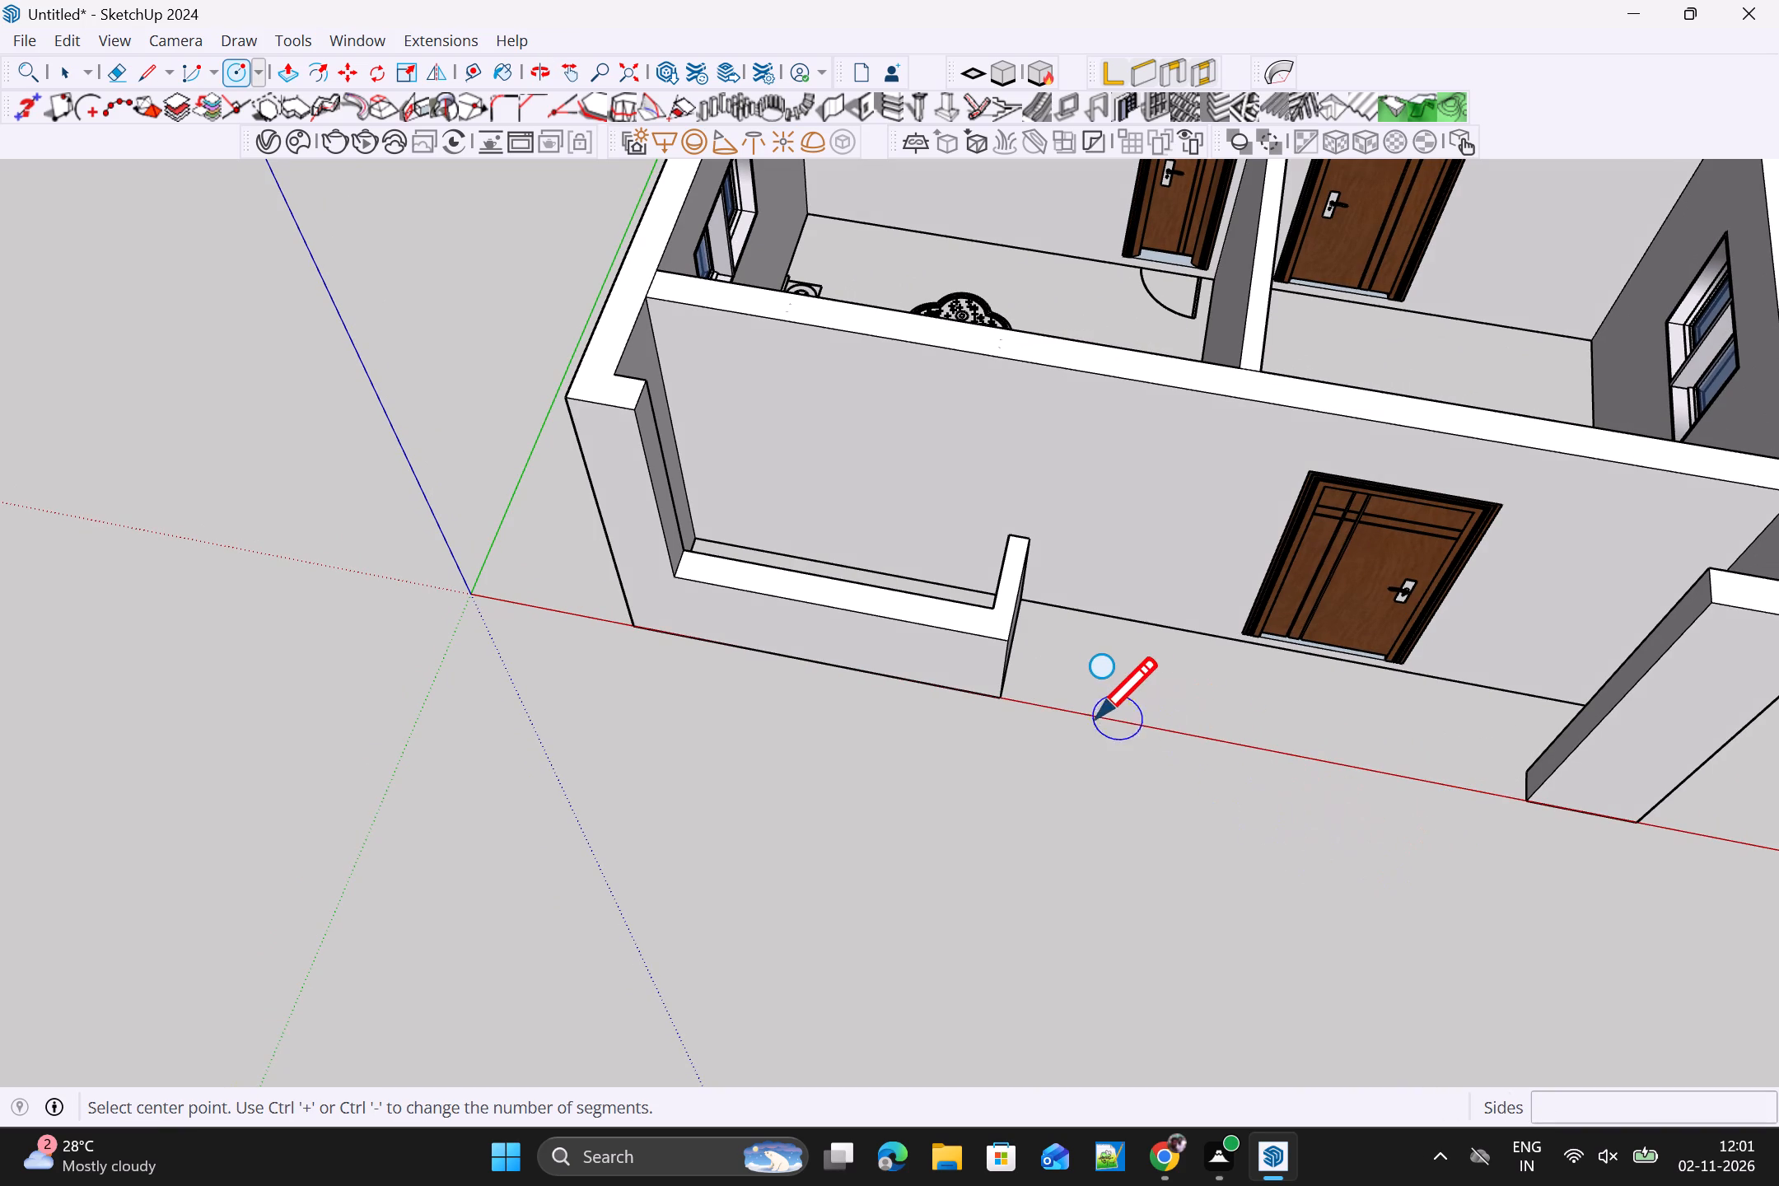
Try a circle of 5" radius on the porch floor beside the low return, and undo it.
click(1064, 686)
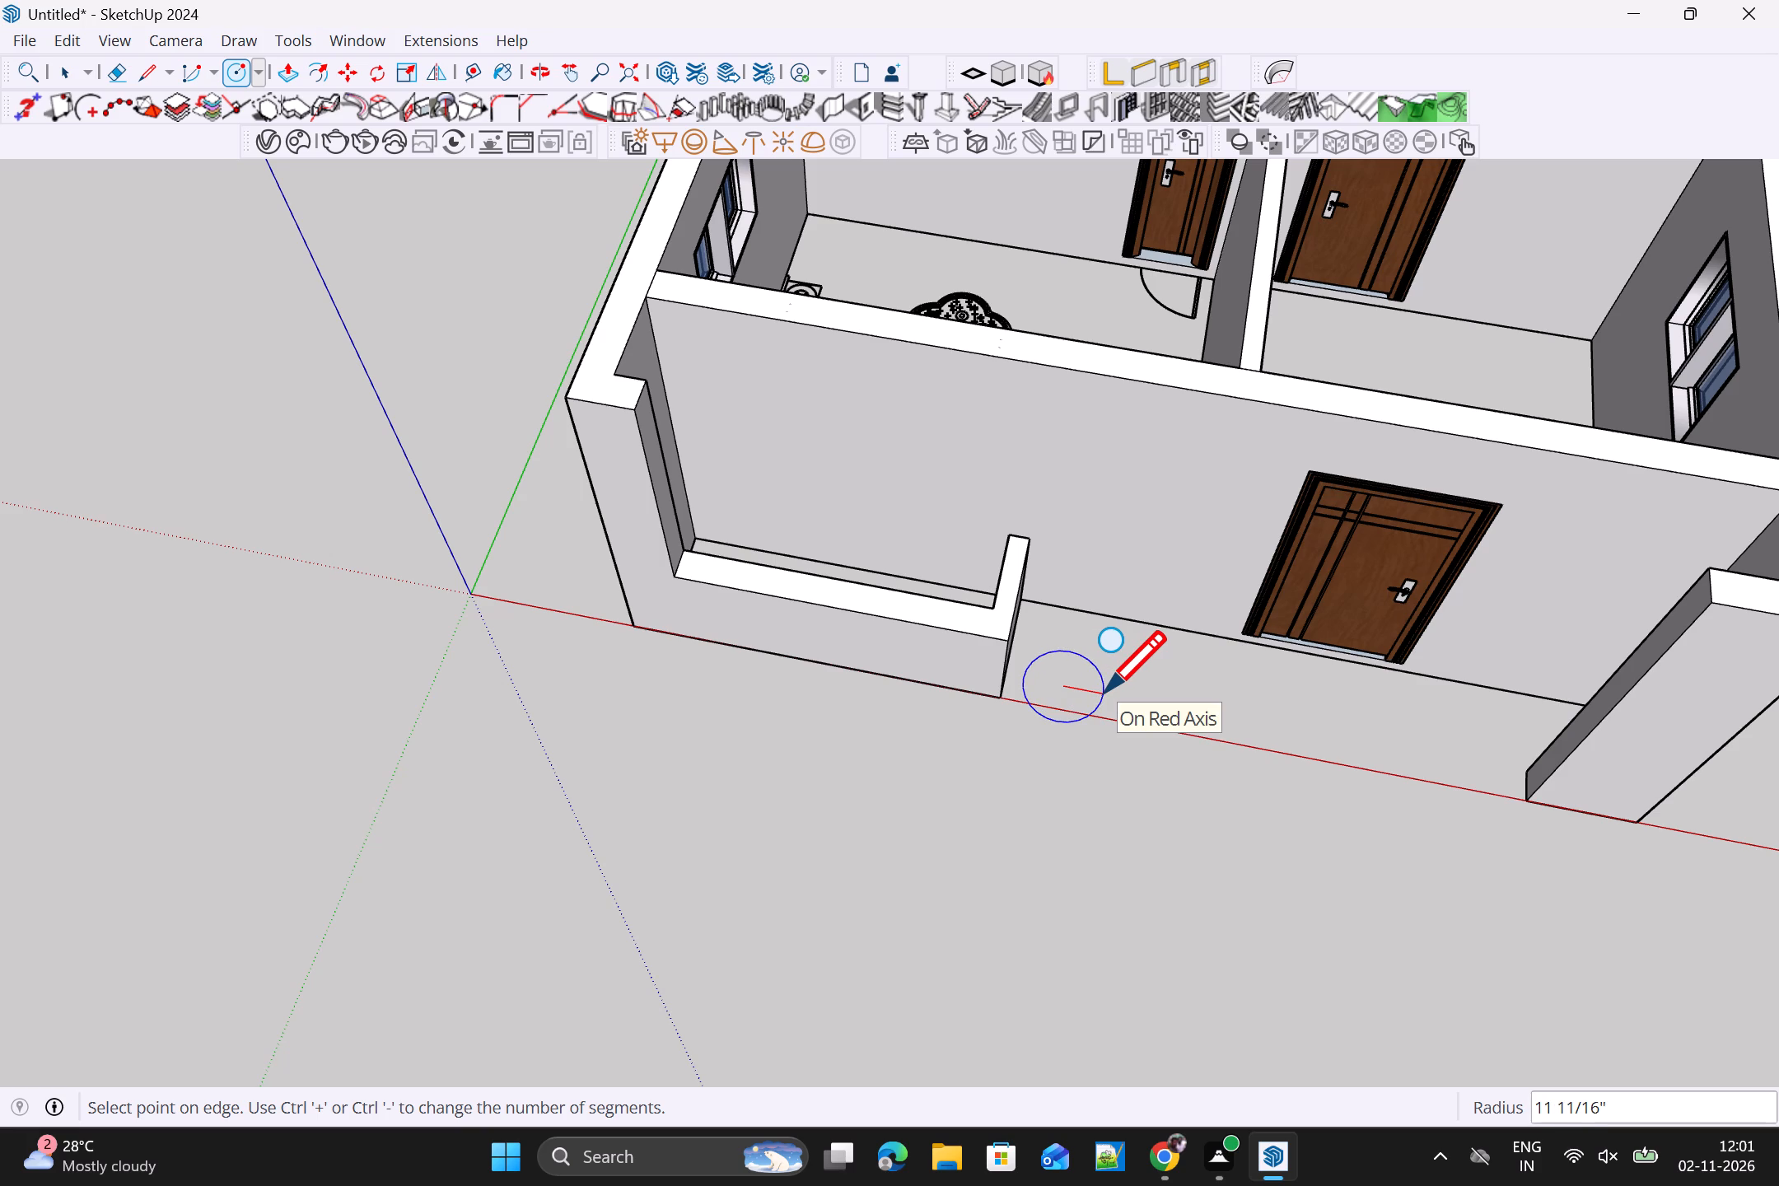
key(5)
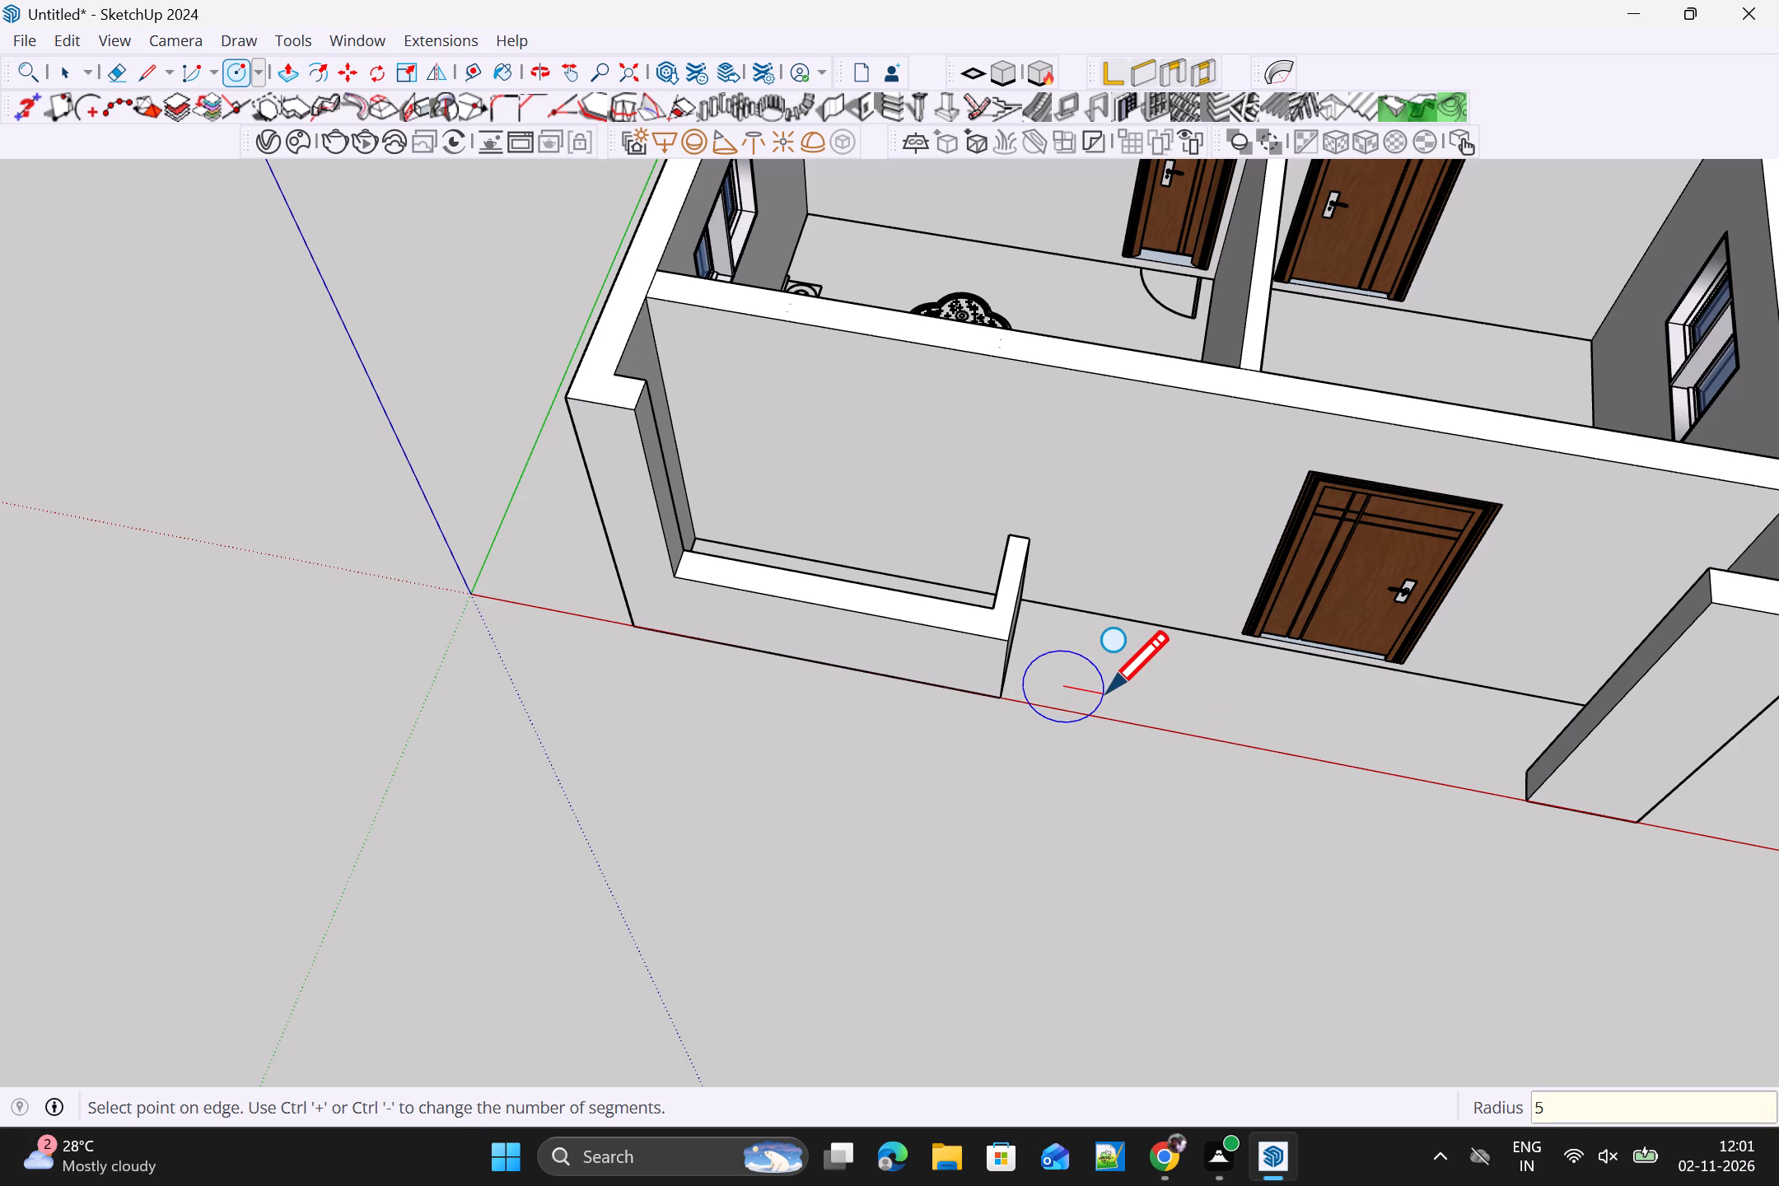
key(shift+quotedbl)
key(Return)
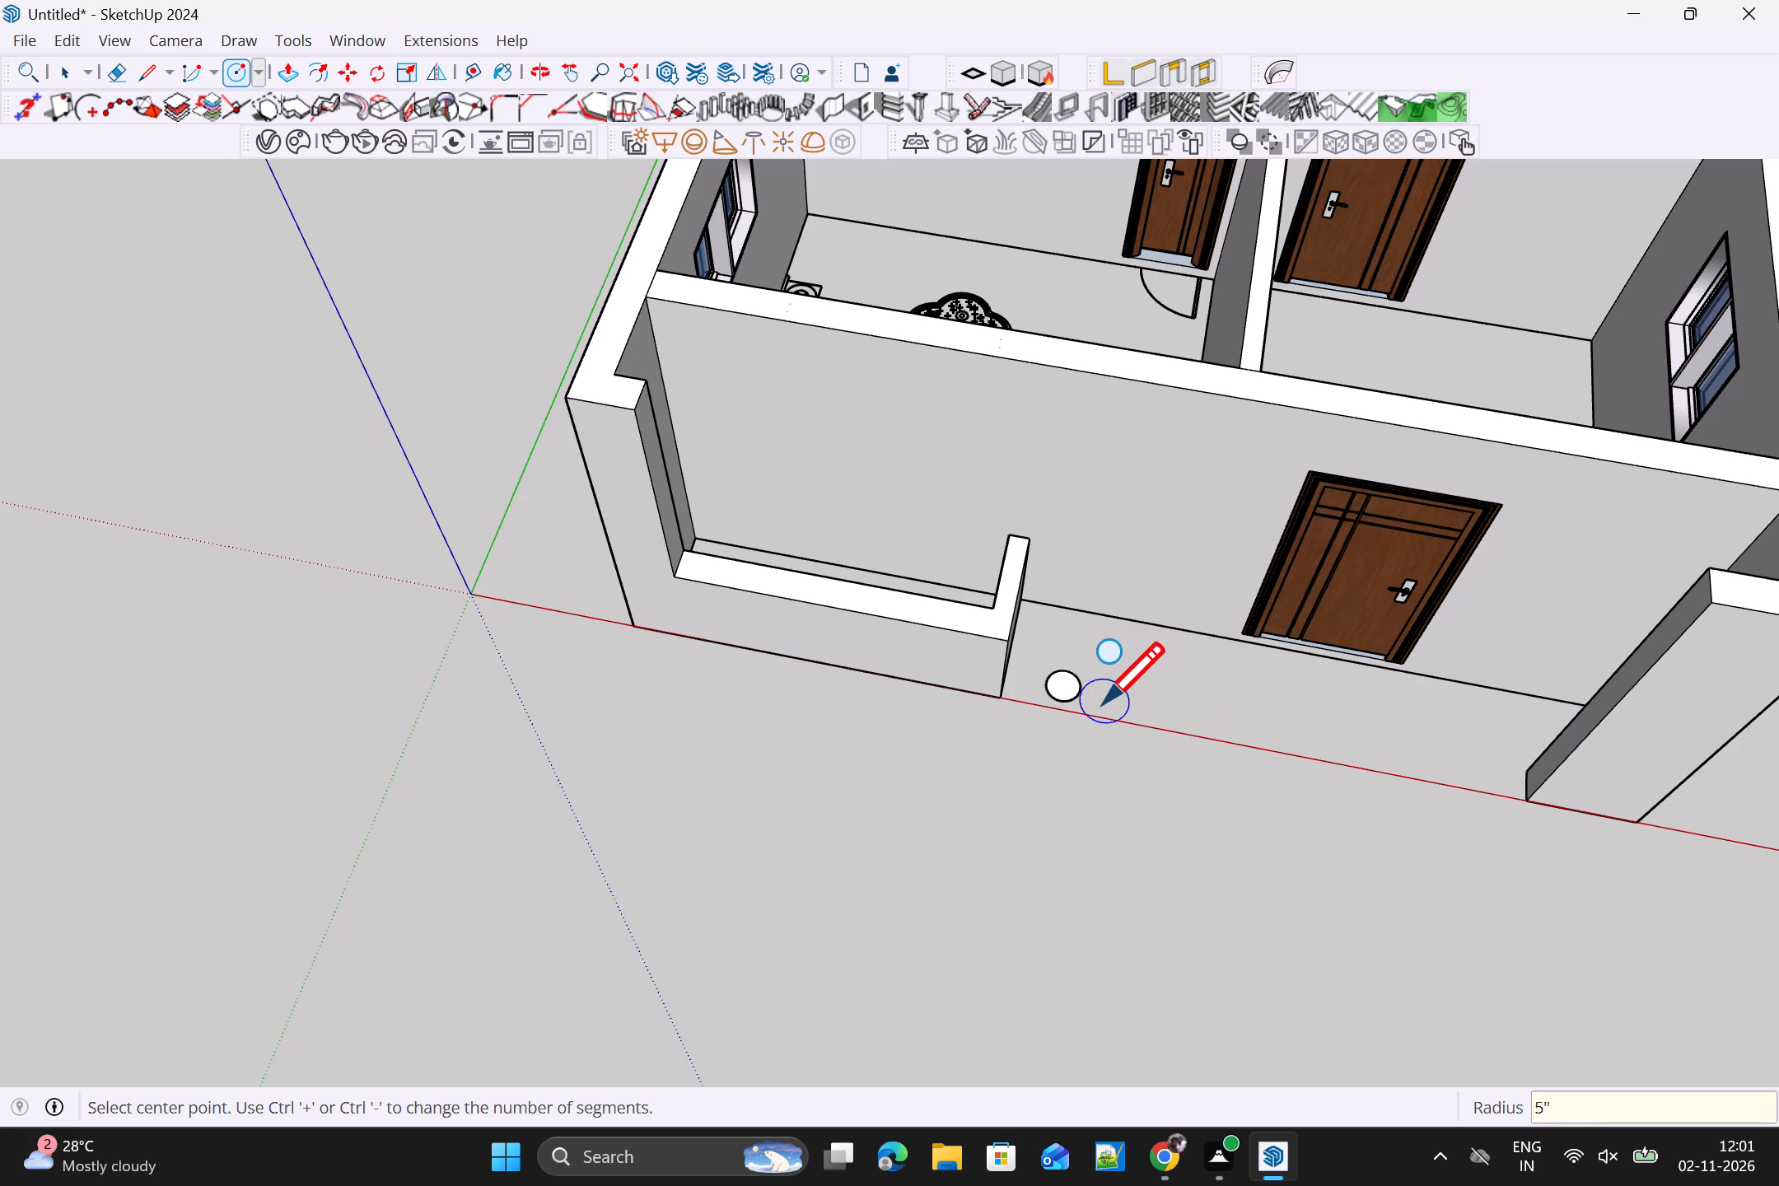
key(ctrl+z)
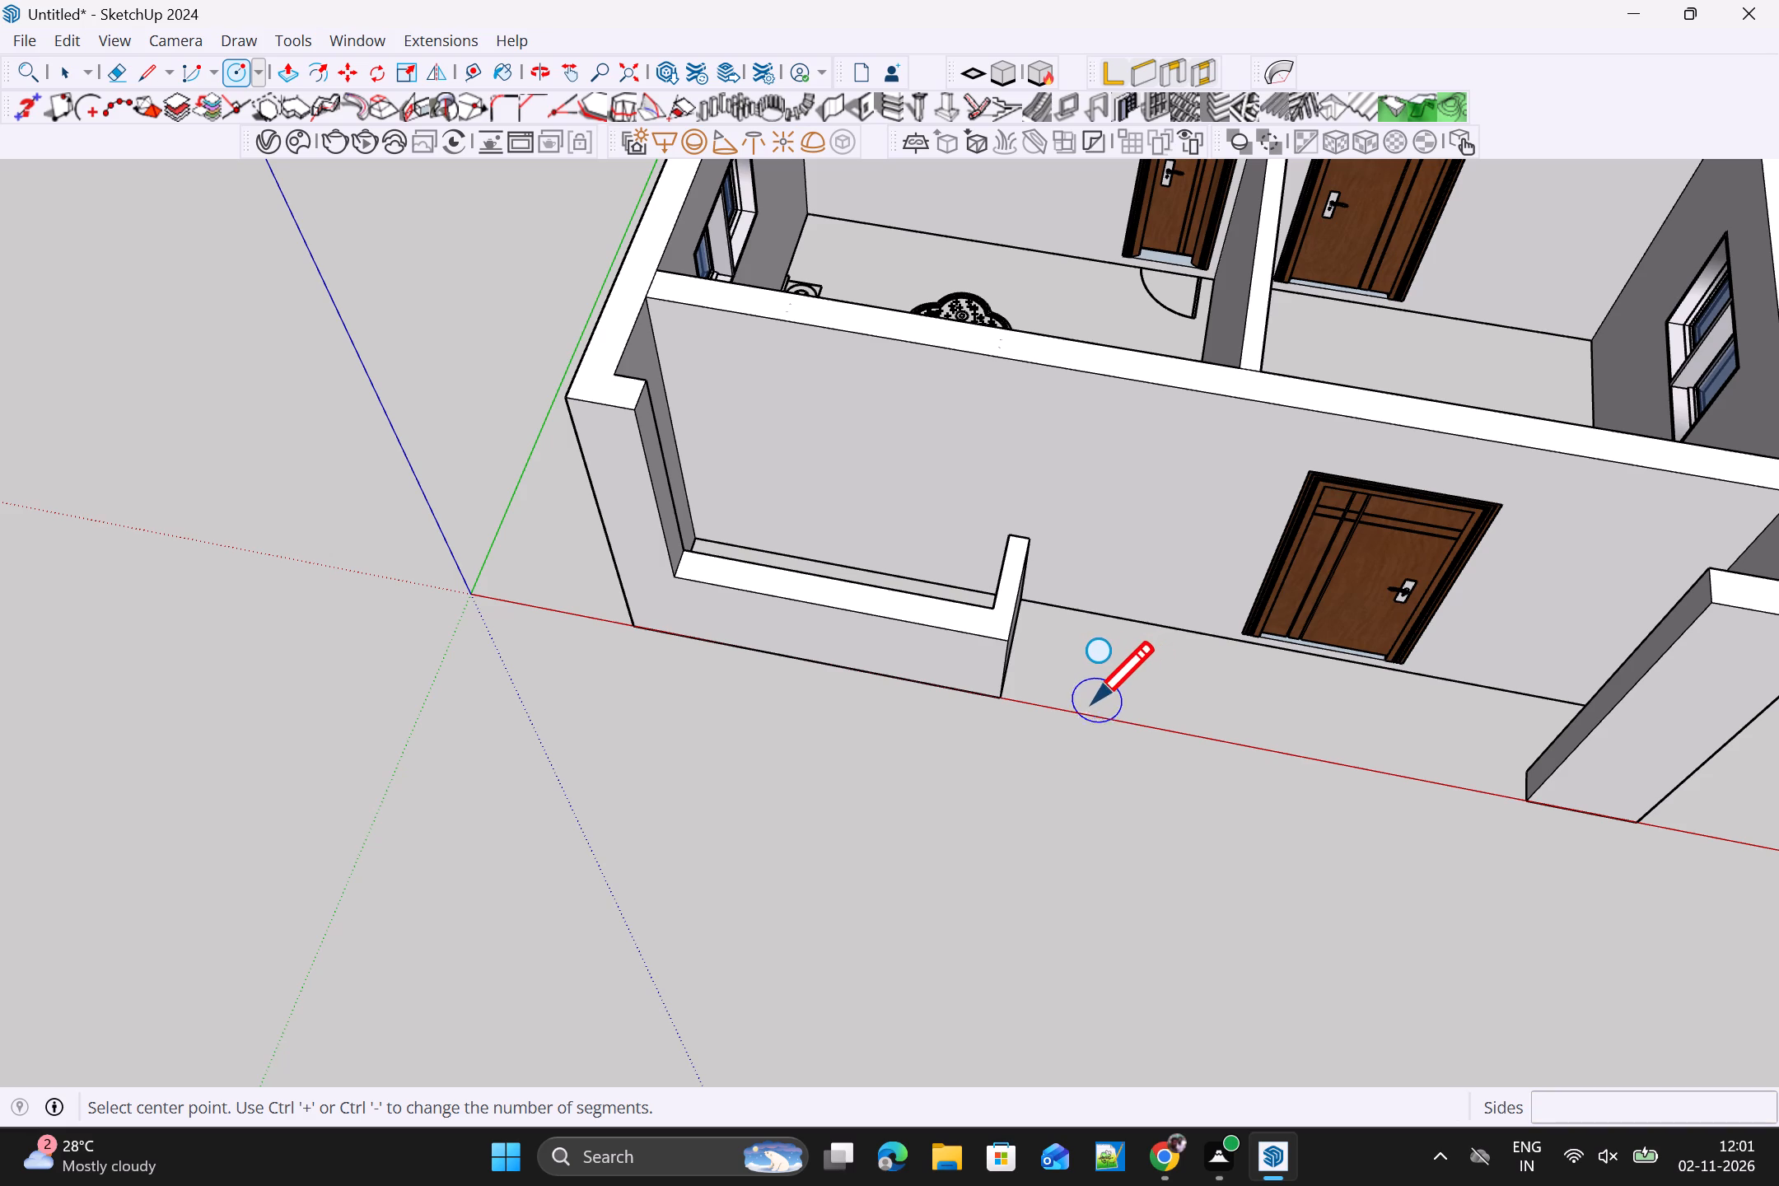
Draw two circles of 10" radius on the porch floor, one beside the low return and one near the opposite full-height wall.
click(1062, 676)
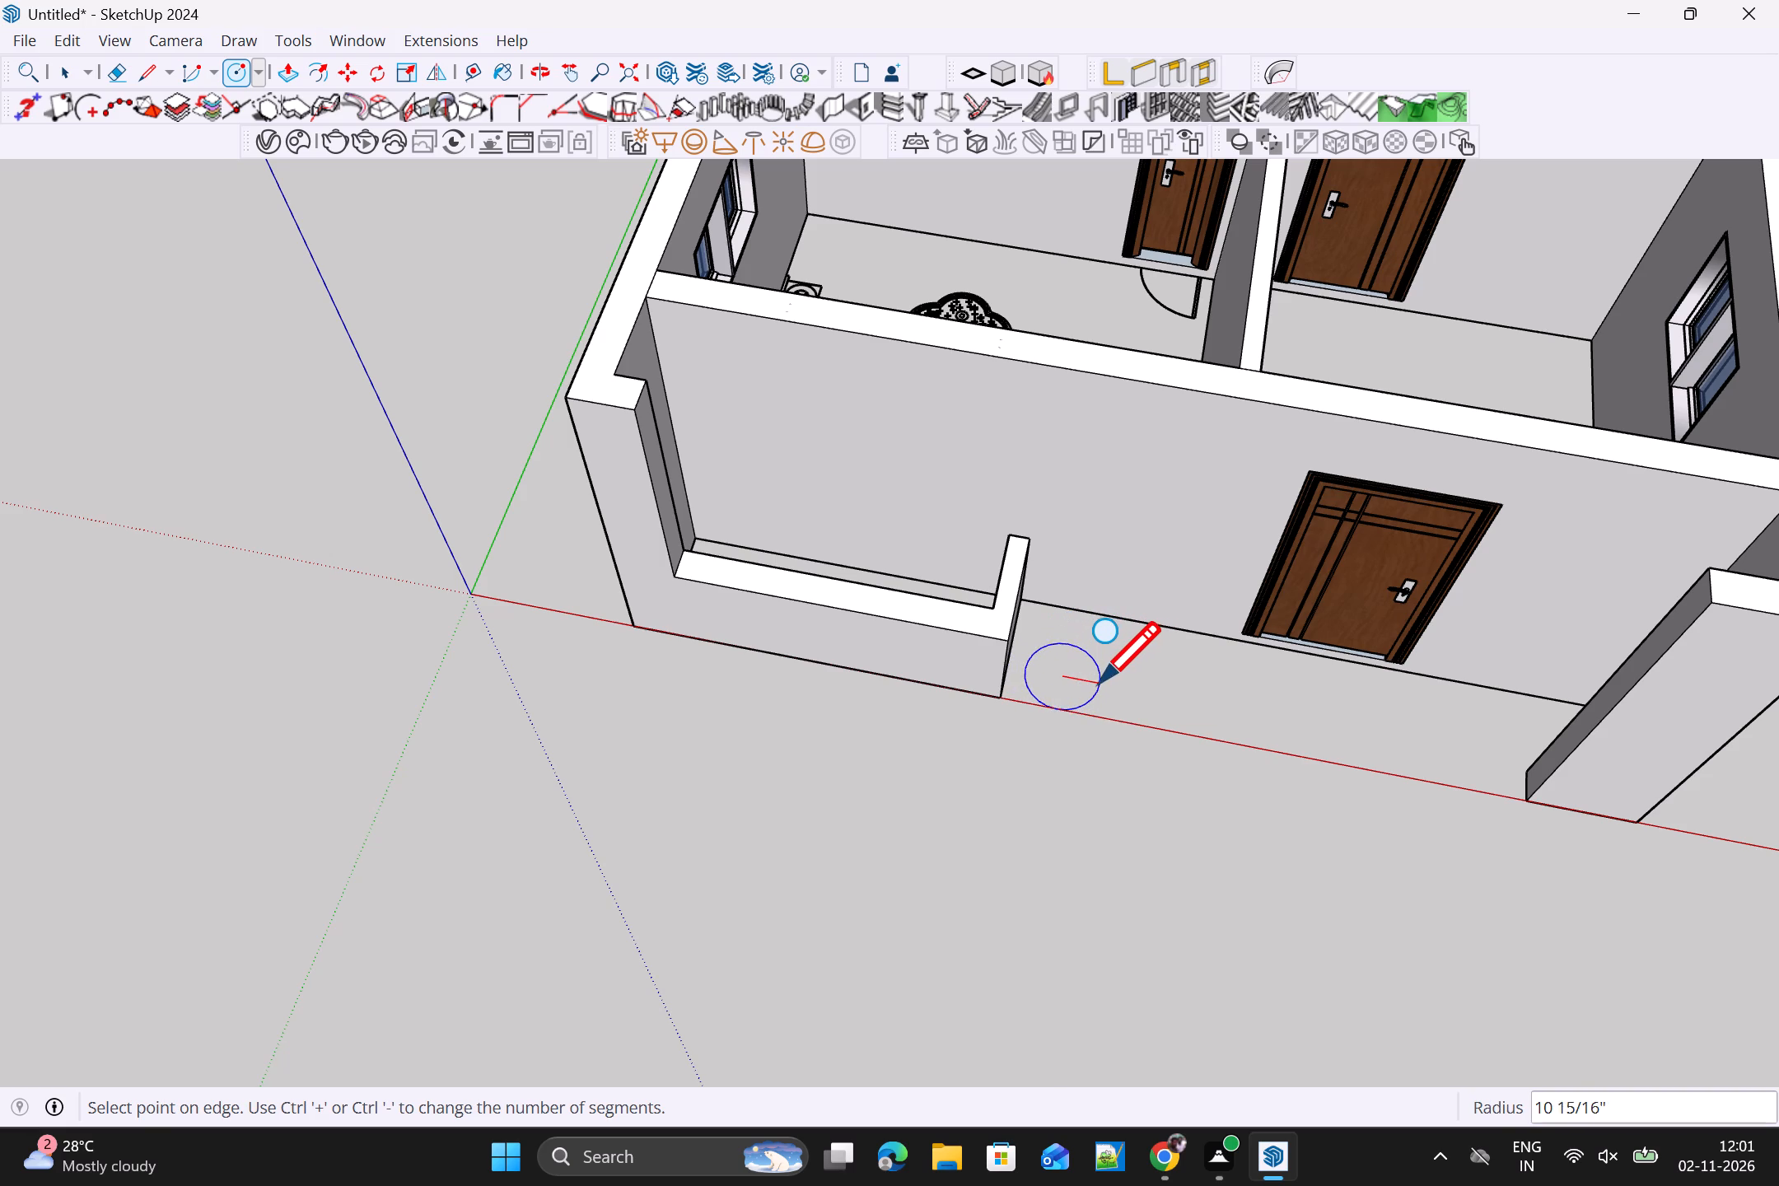
text(10")
key(Return)
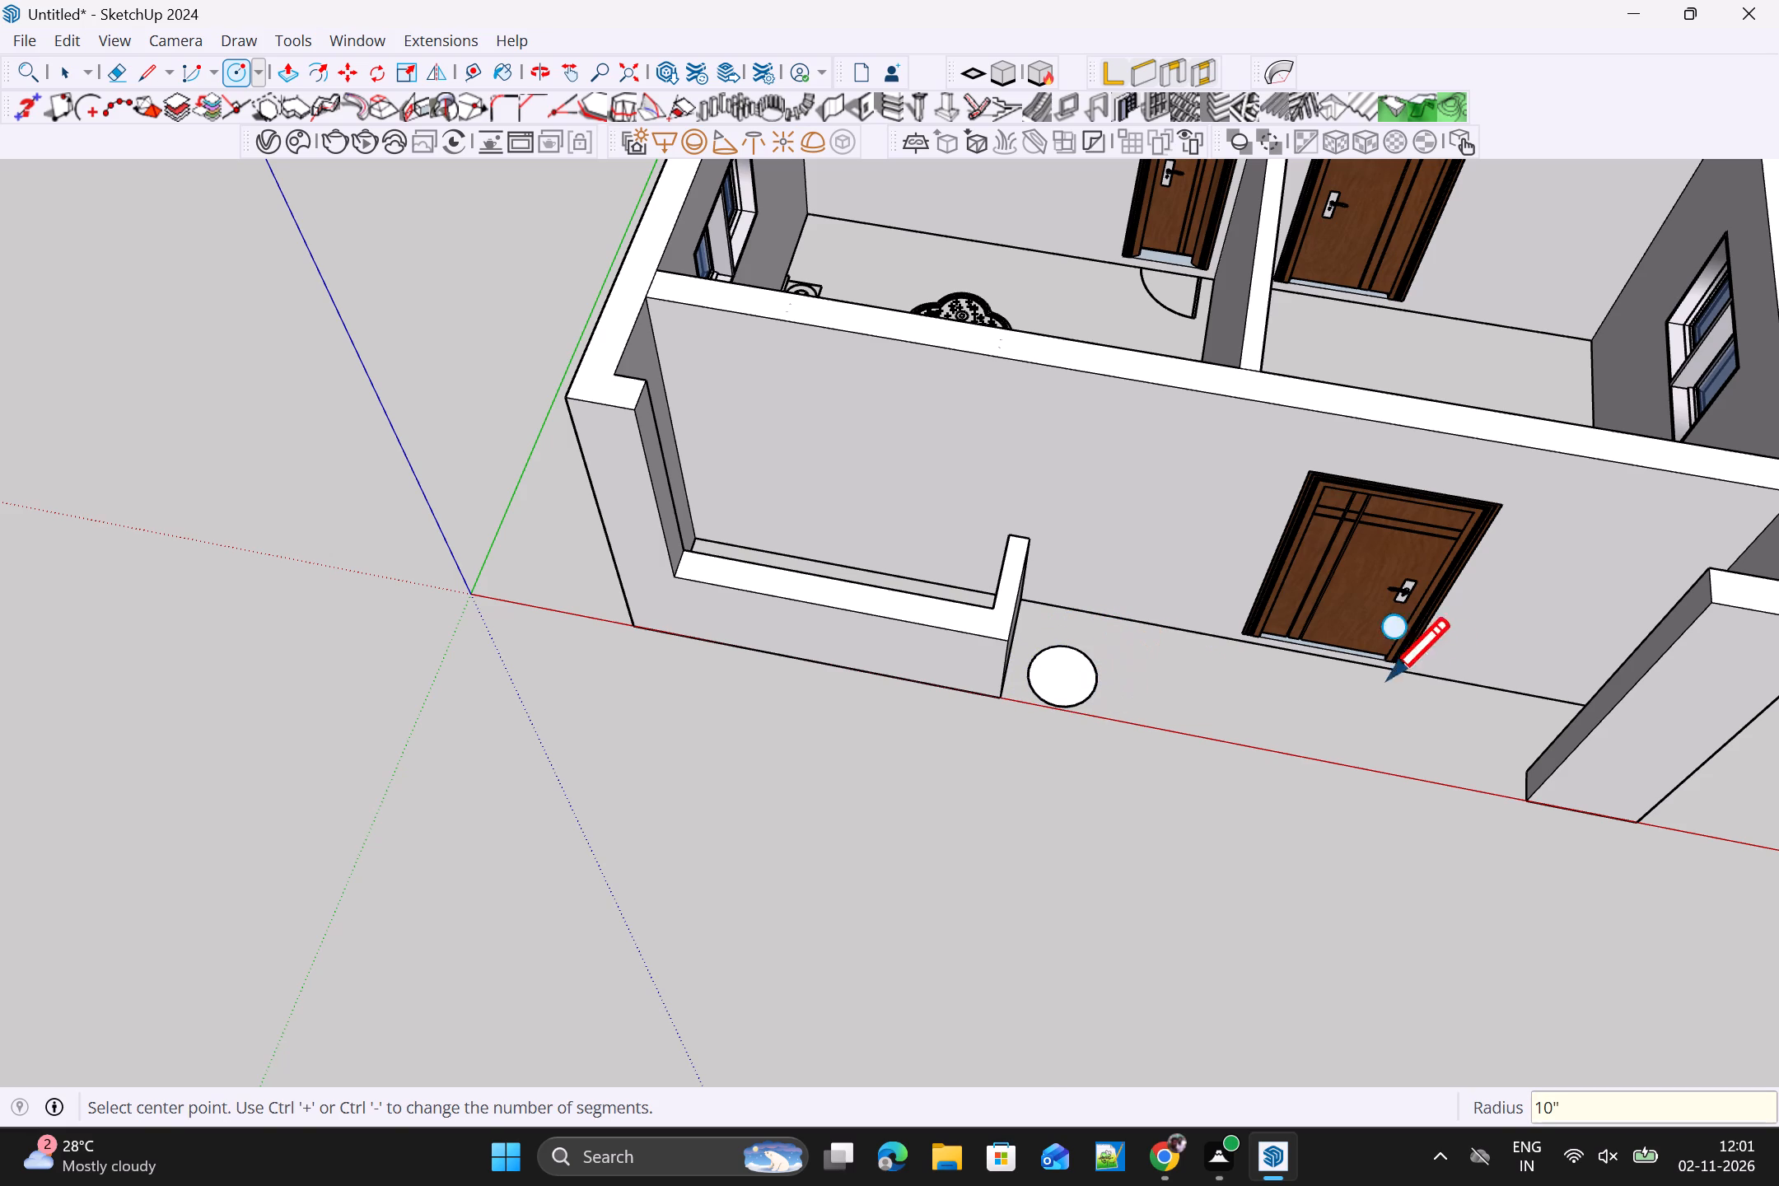
drag(1460, 761, 1468, 763)
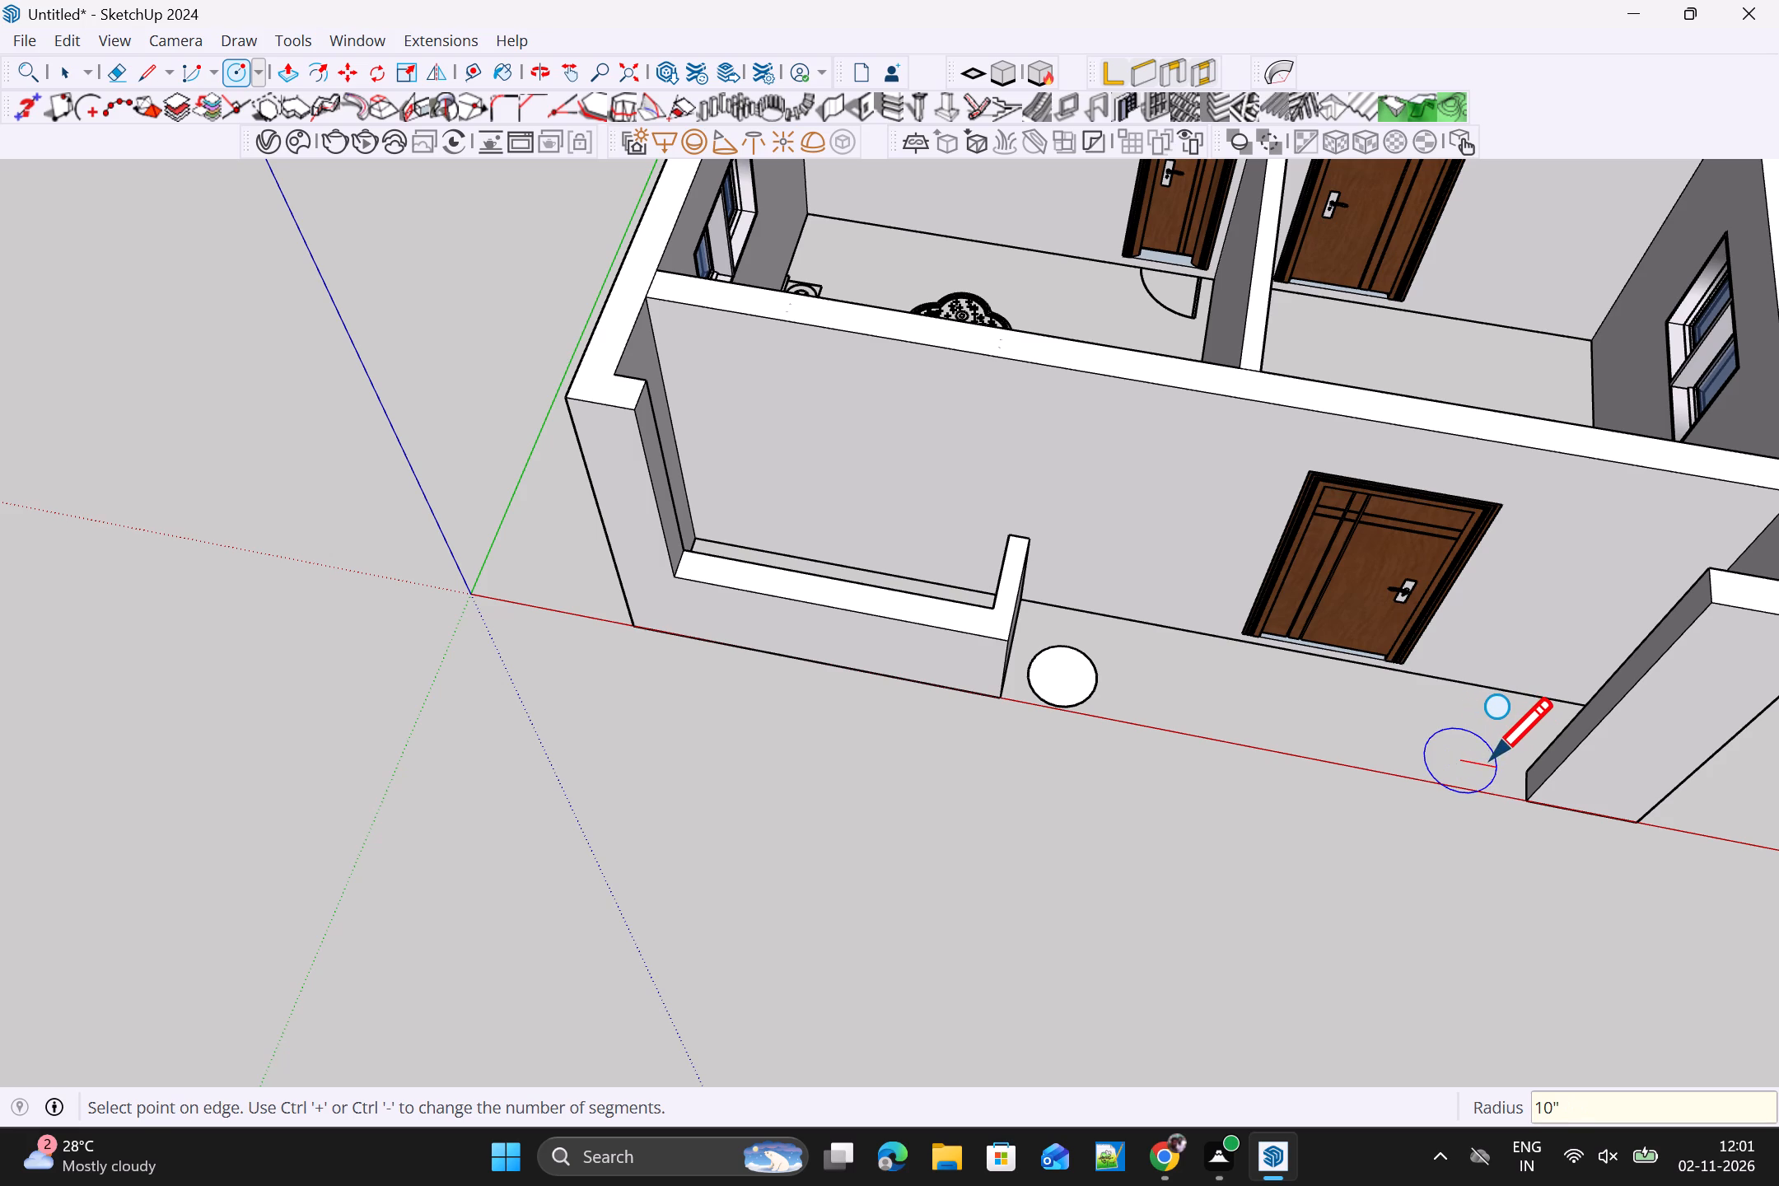
scroll(1474, 754, up, 1)
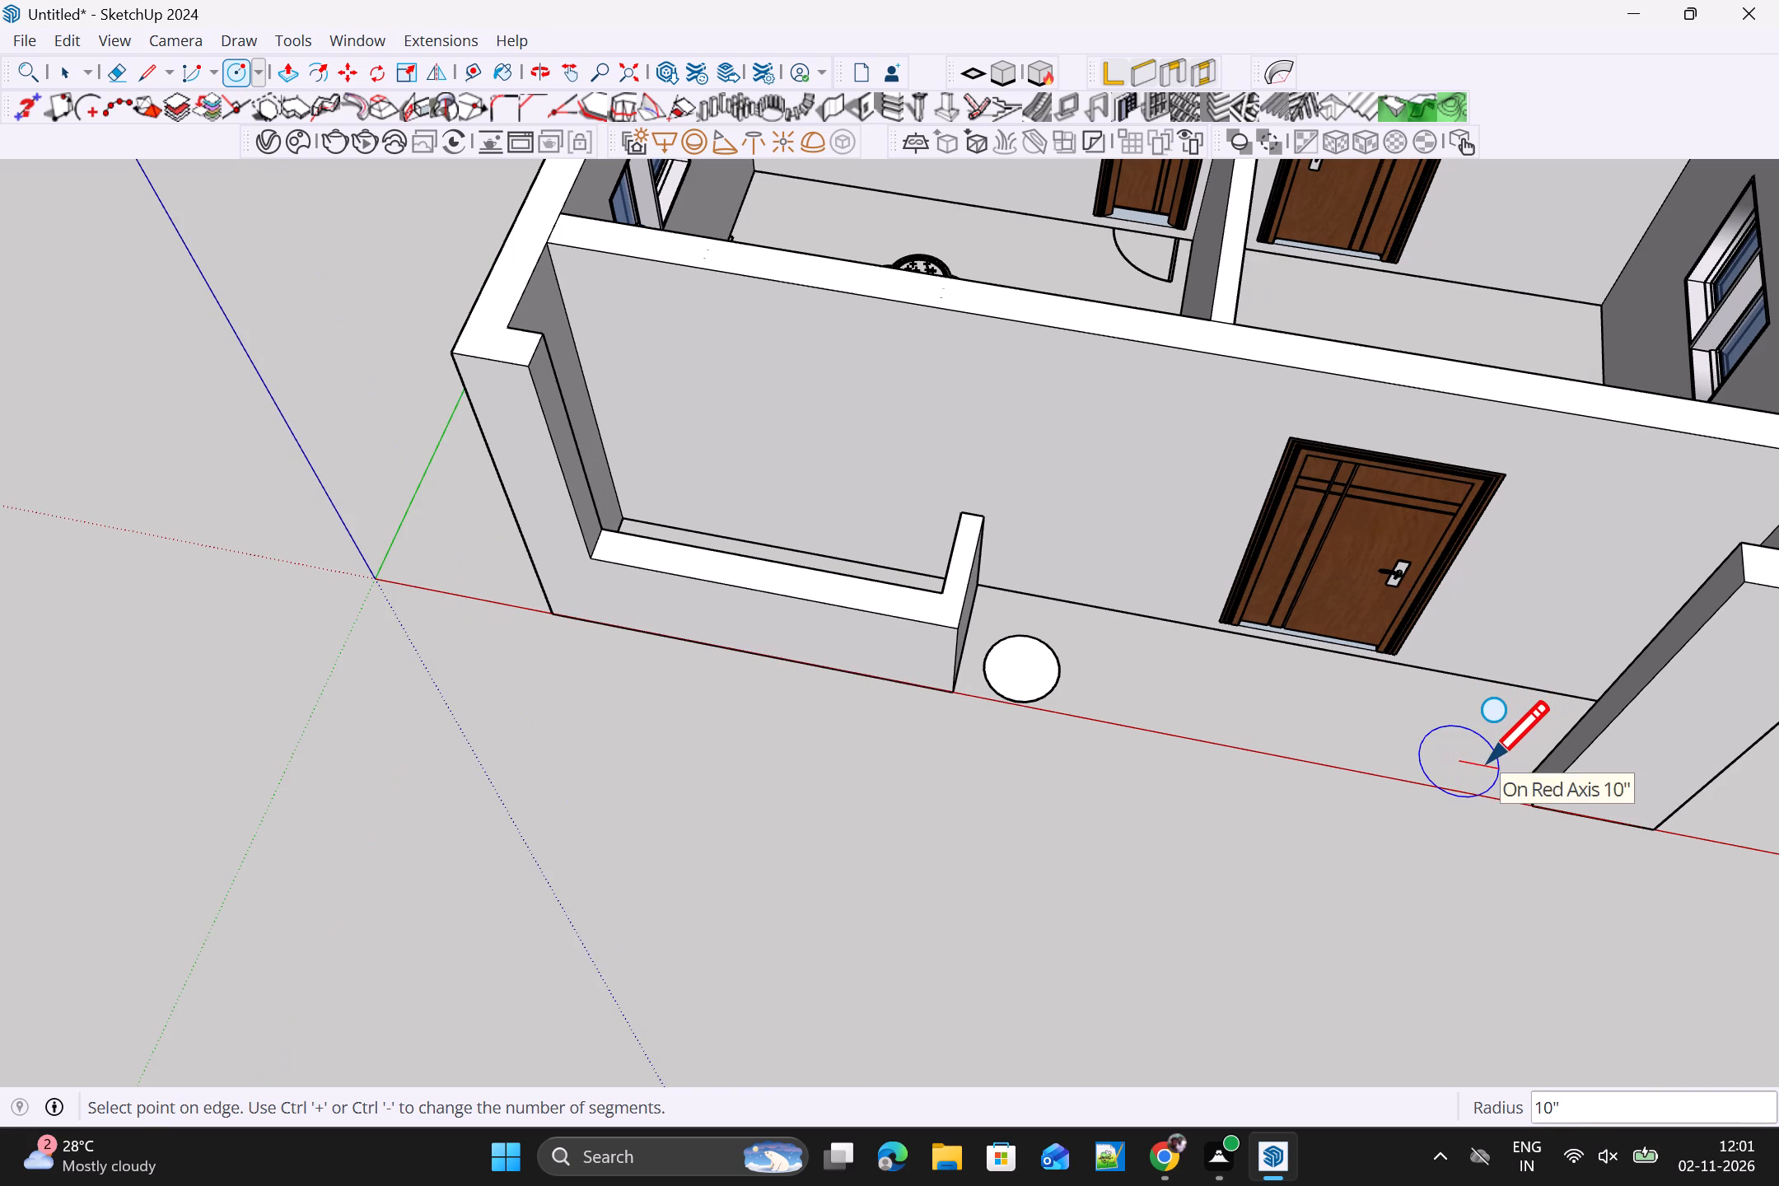
text(10)
key(shift+quotedbl)
key(Return)
scroll(1481, 766, down, 1)
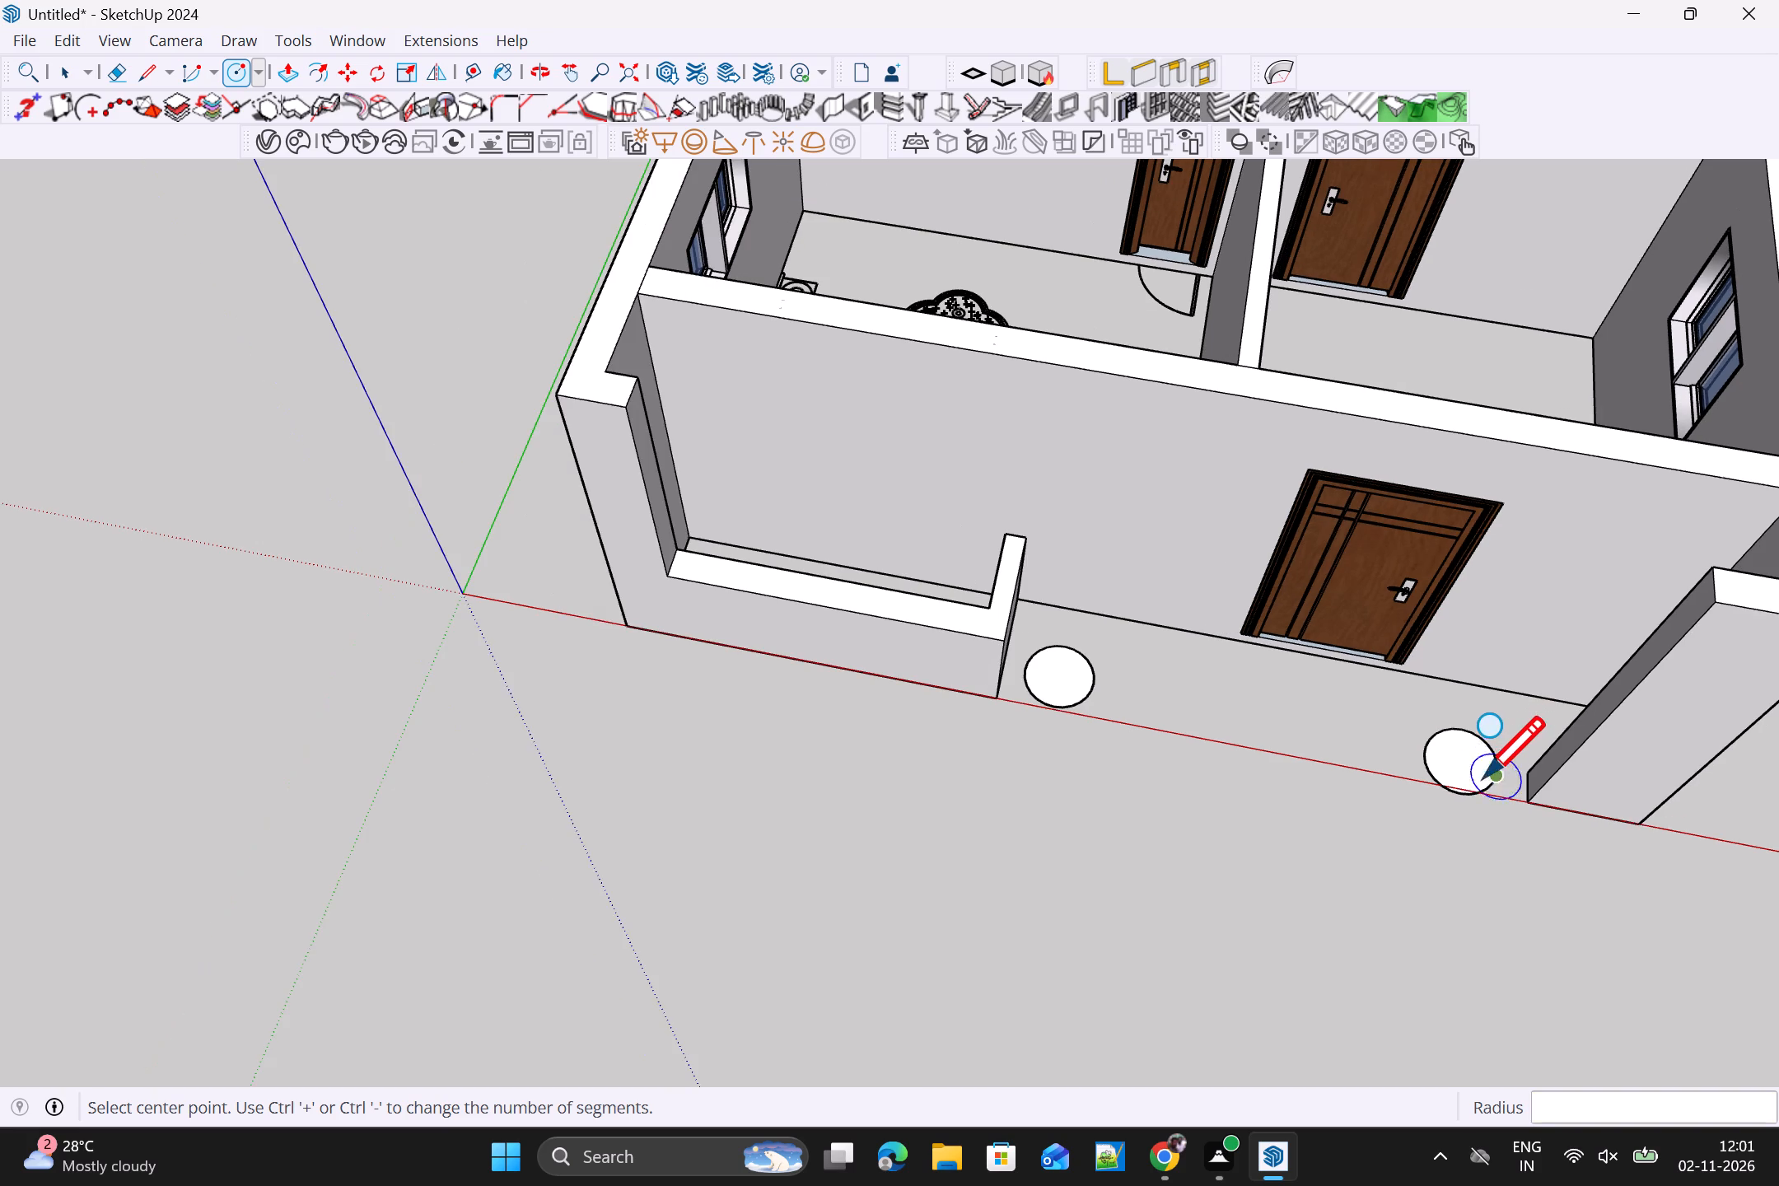
Push/Pull both porch circles up to the wall-top height, about 8' 10 5/16", as round columns.
scroll(1483, 792, down, 3)
middle_drag(1511, 768, 1440, 405)
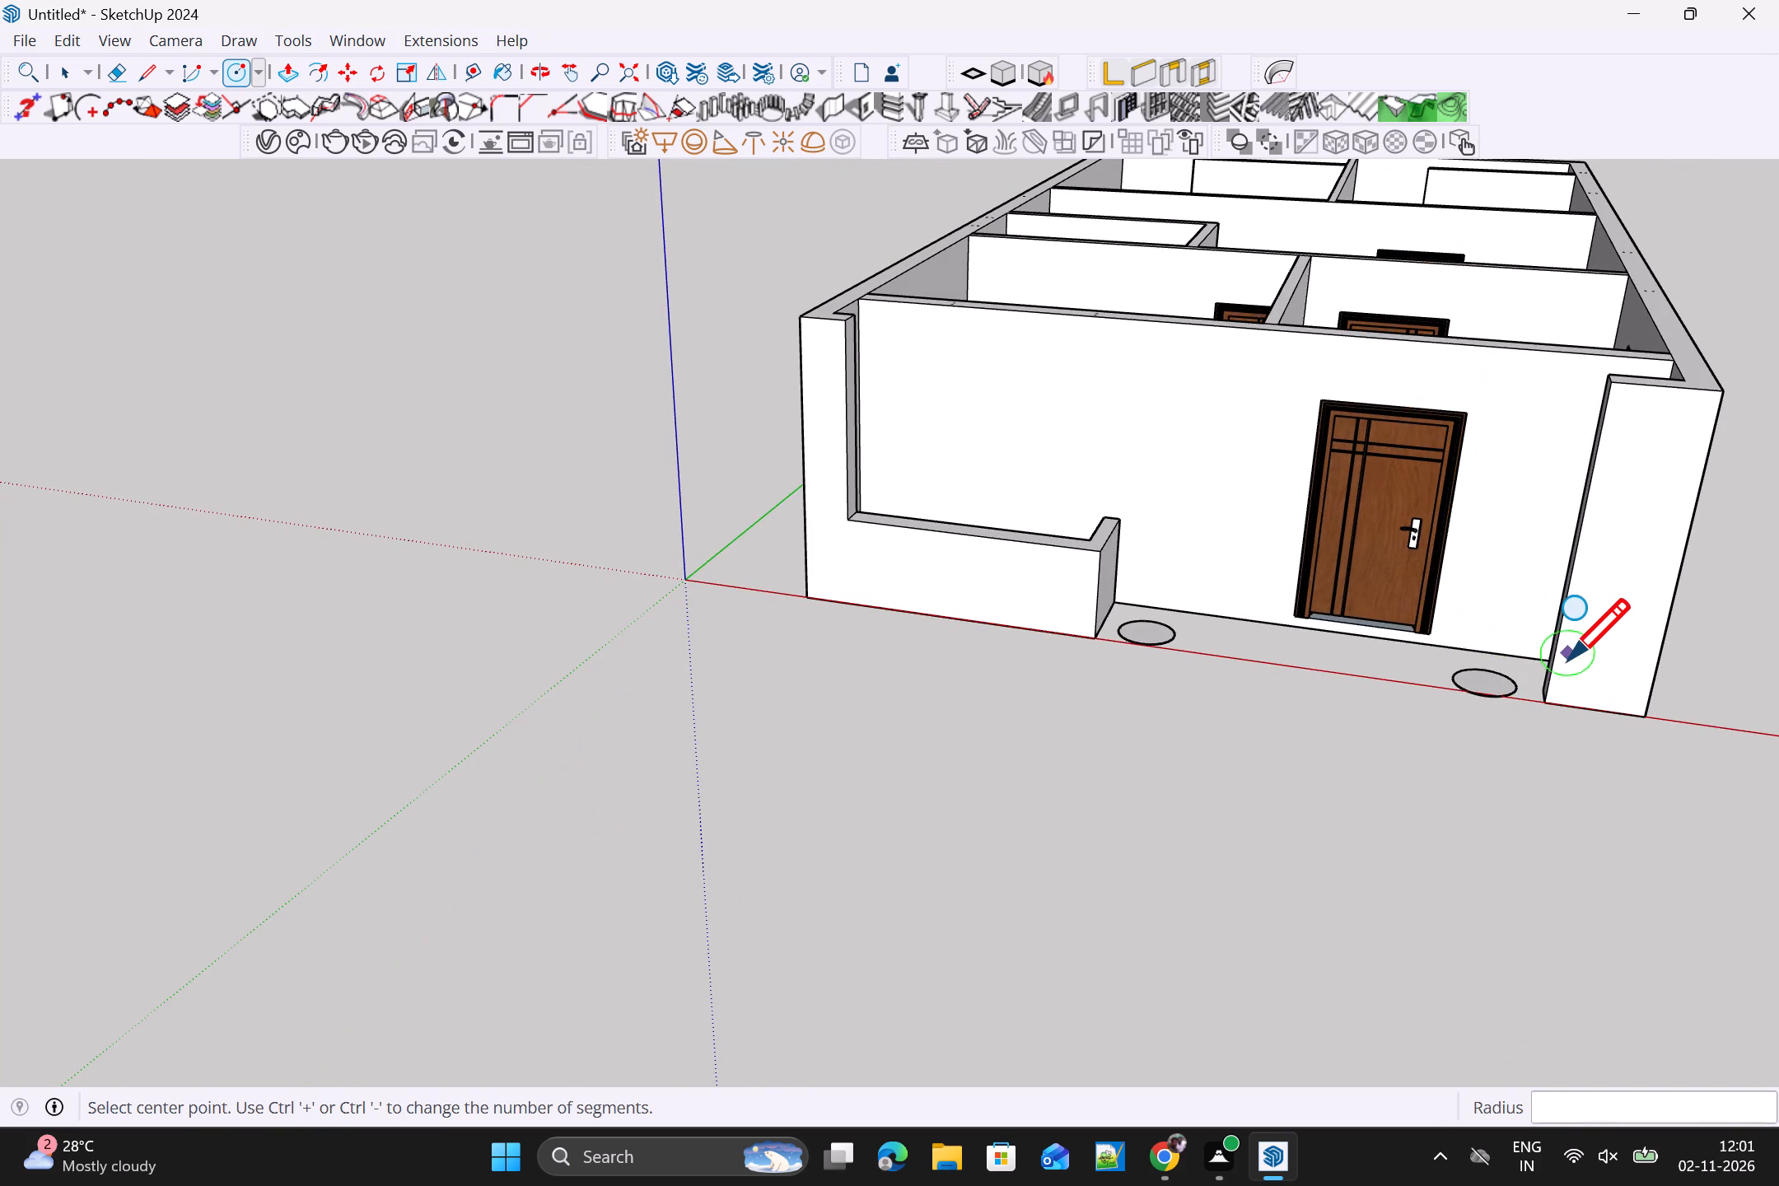
key(p)
scroll(1497, 656, up, 5)
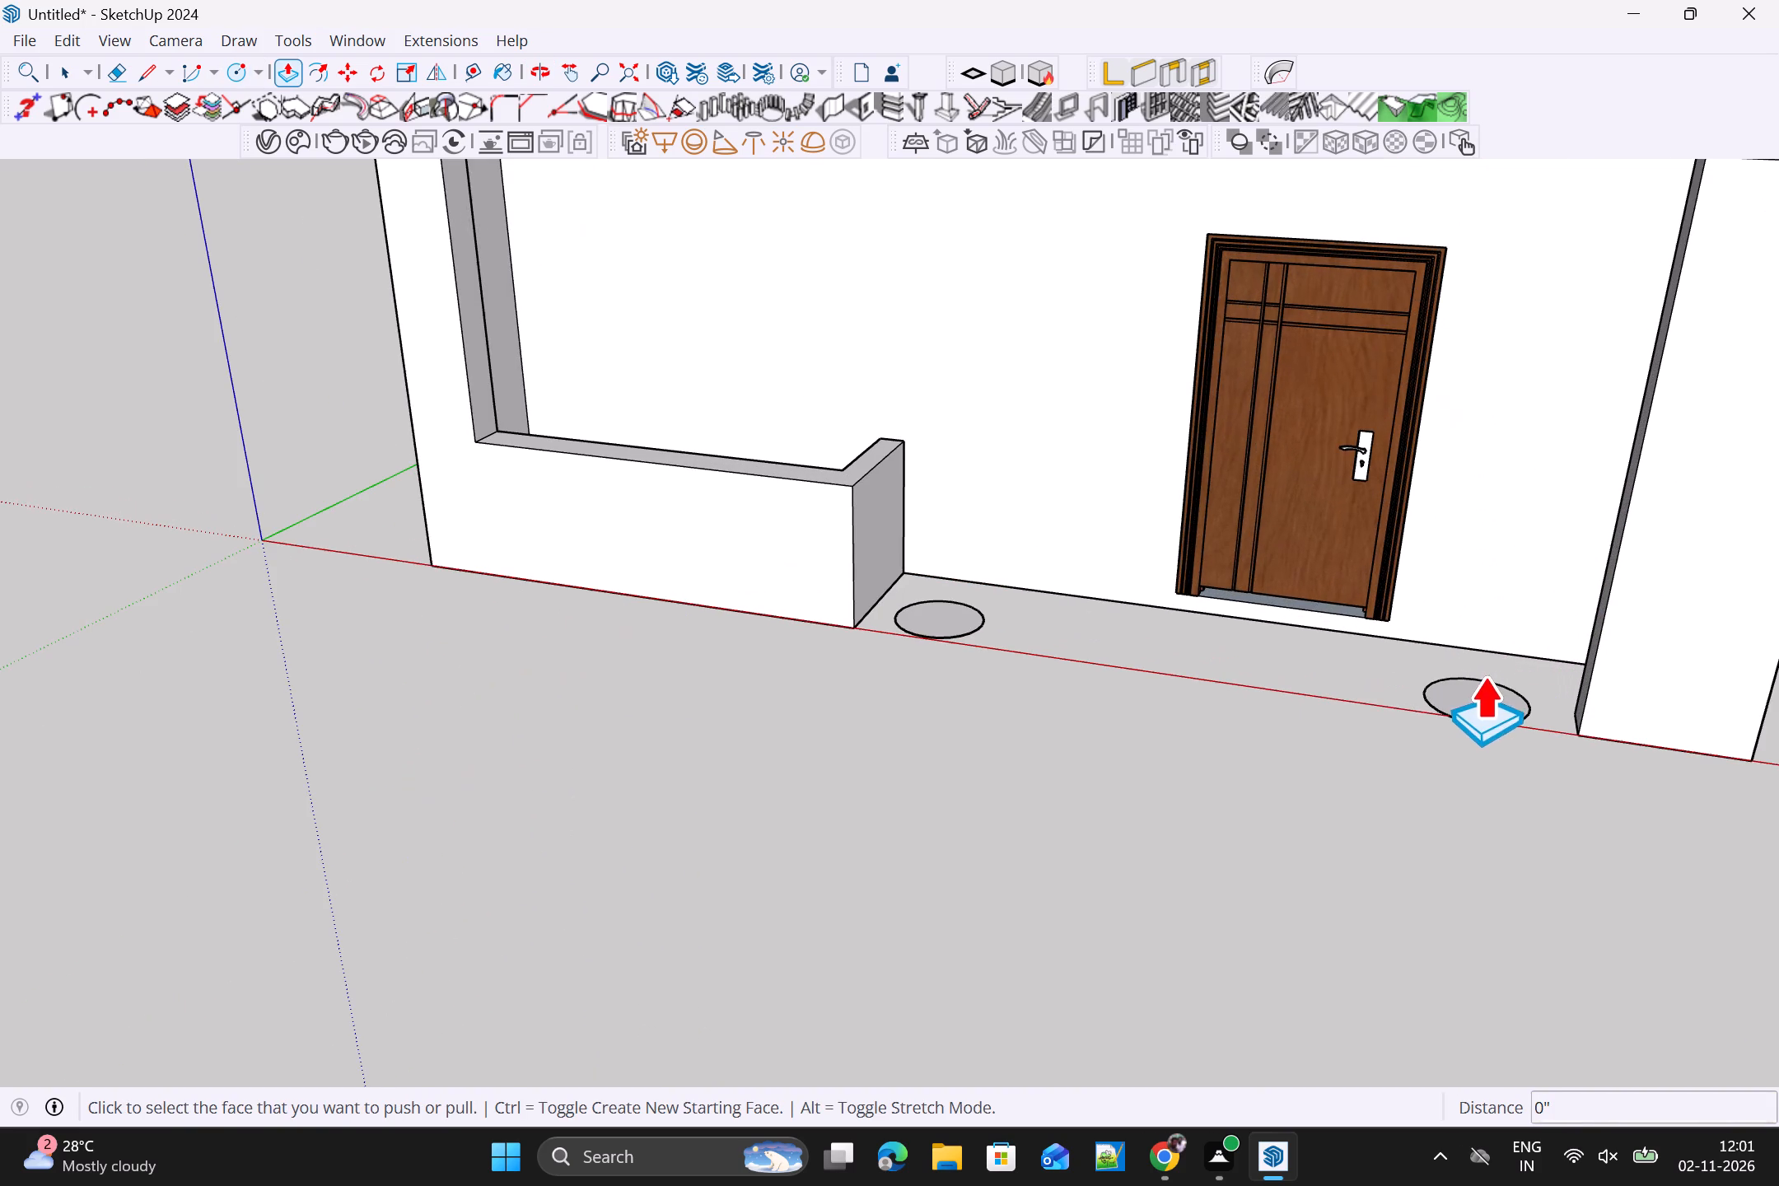
click(1476, 700)
scroll(1492, 583, down, 5)
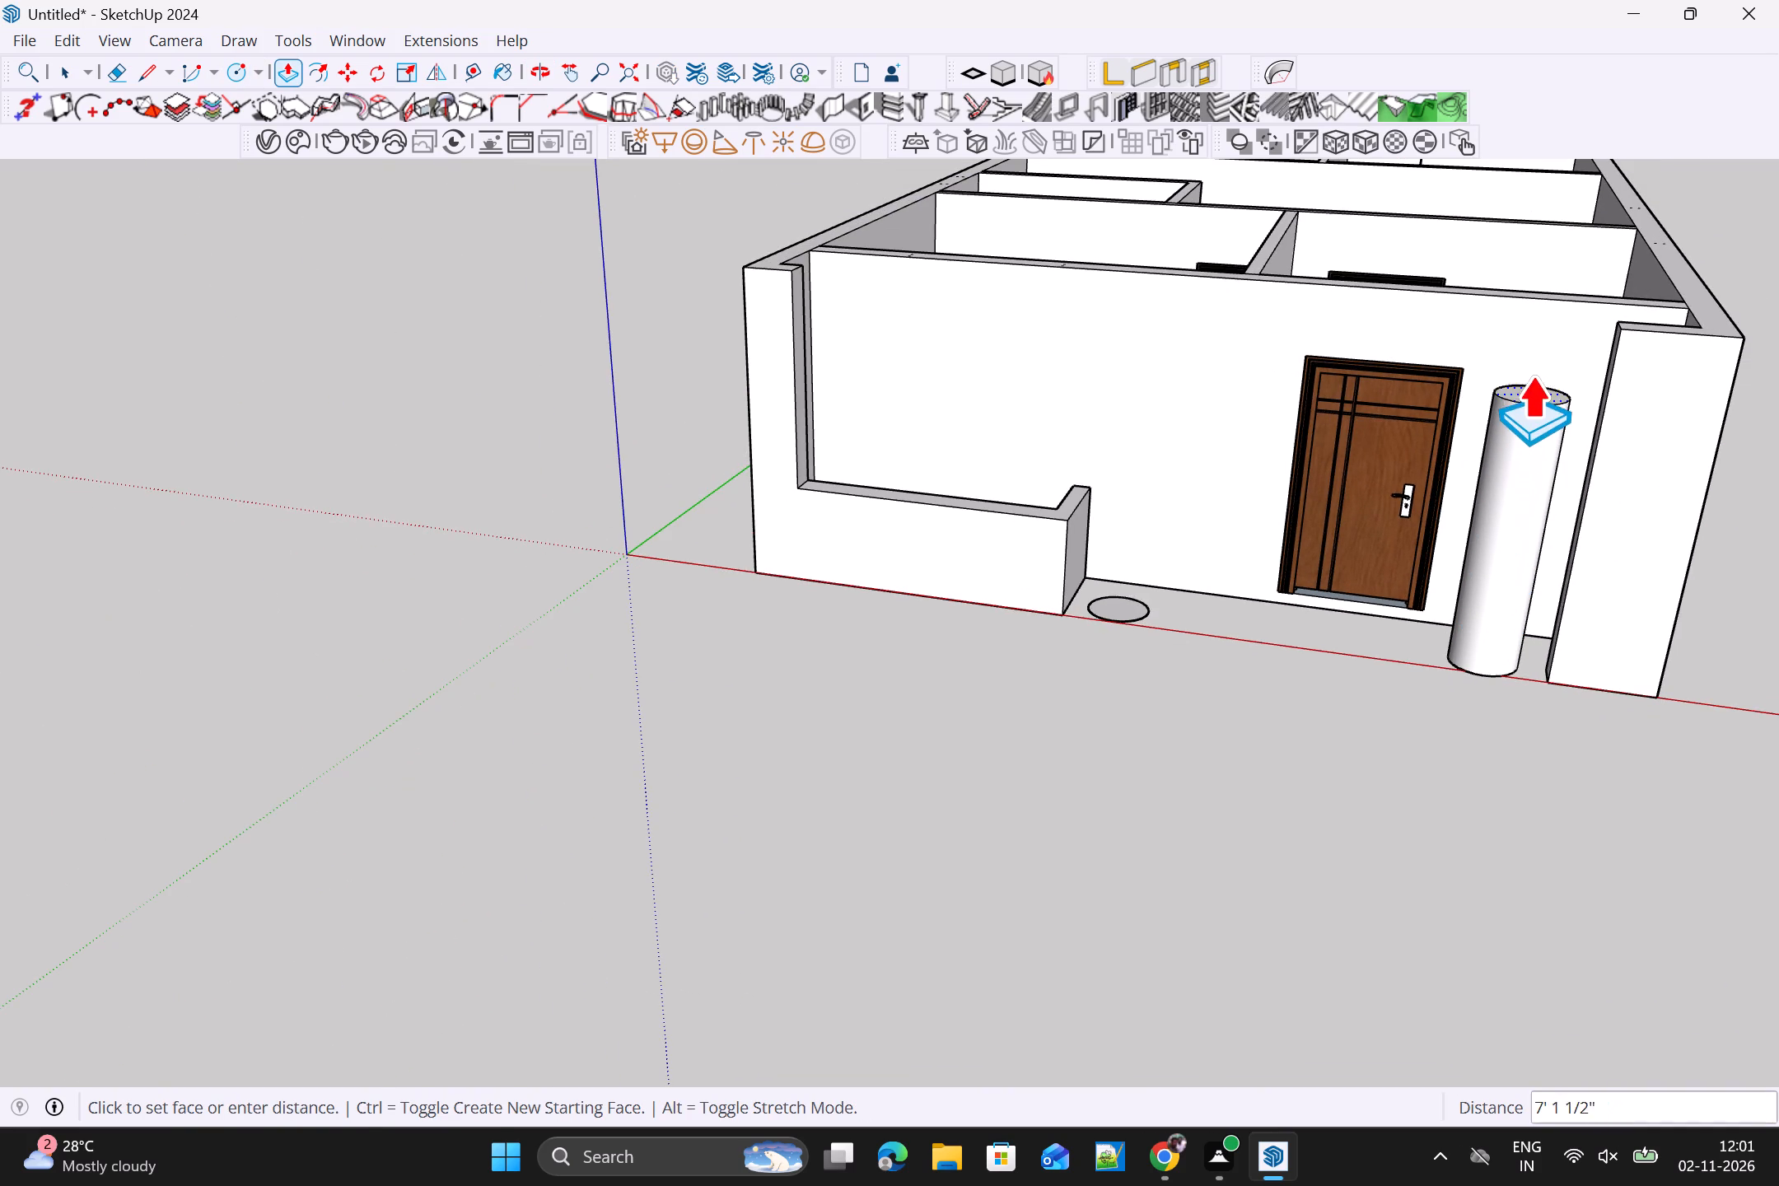
click(1660, 328)
click(1130, 602)
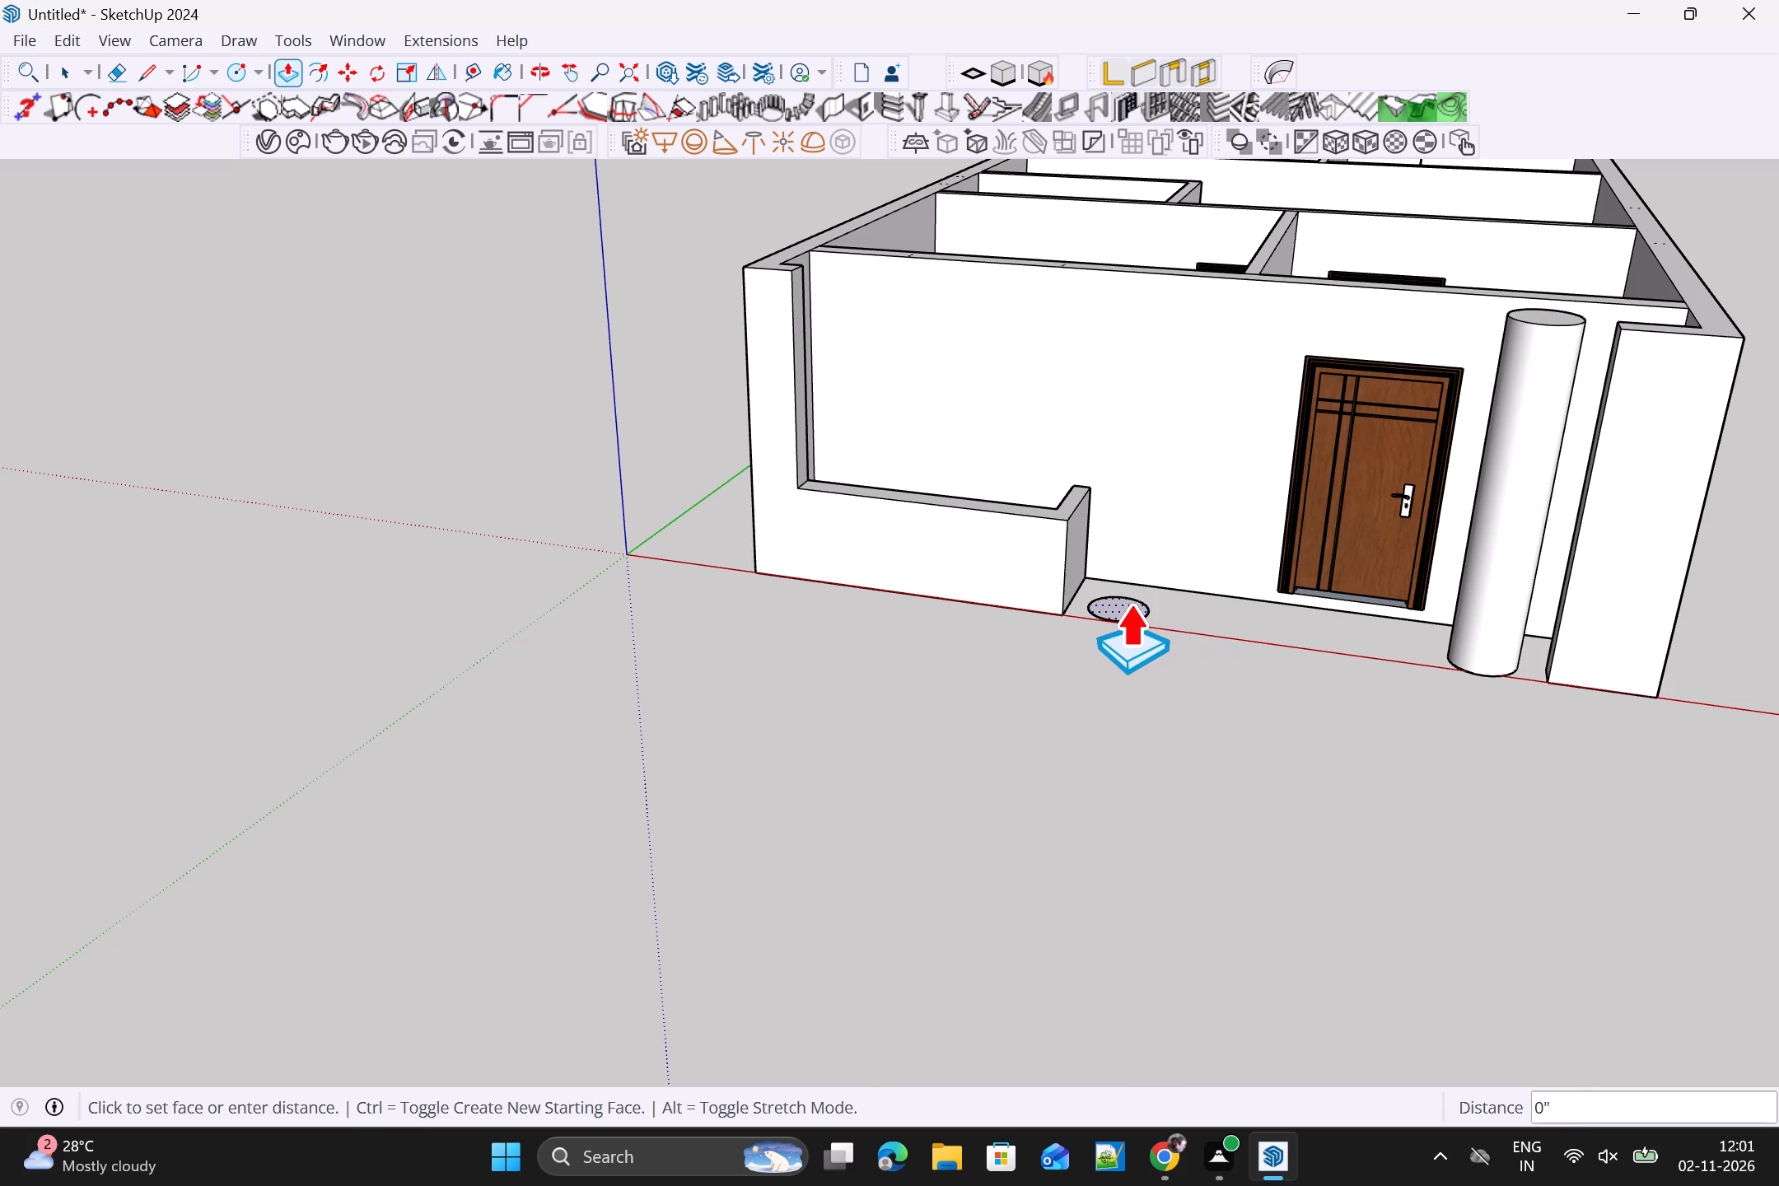
click(760, 254)
Make the whole column beside the low return a component with the default settings.
middle_drag(1199, 484, 1254, 486)
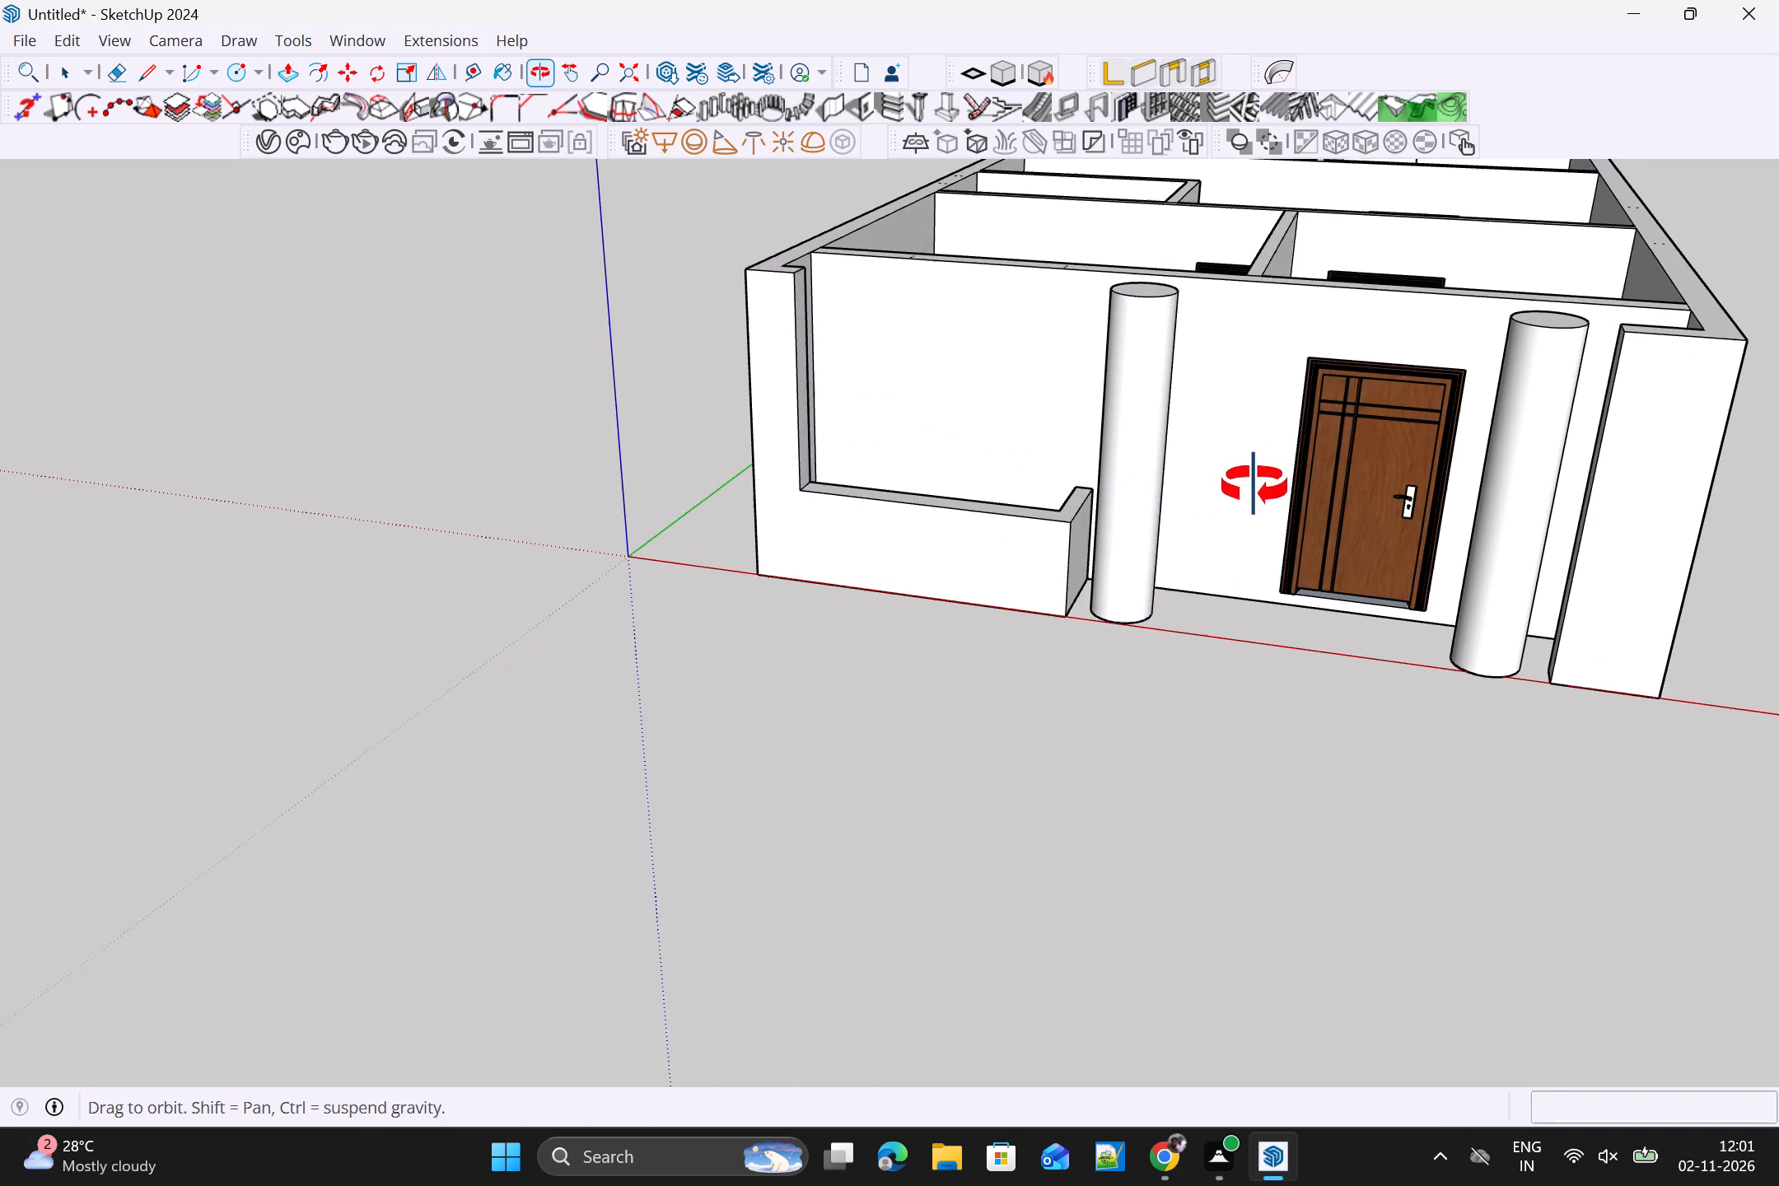
middle_drag(1254, 486, 1281, 551)
middle_drag(1270, 552, 1130, 558)
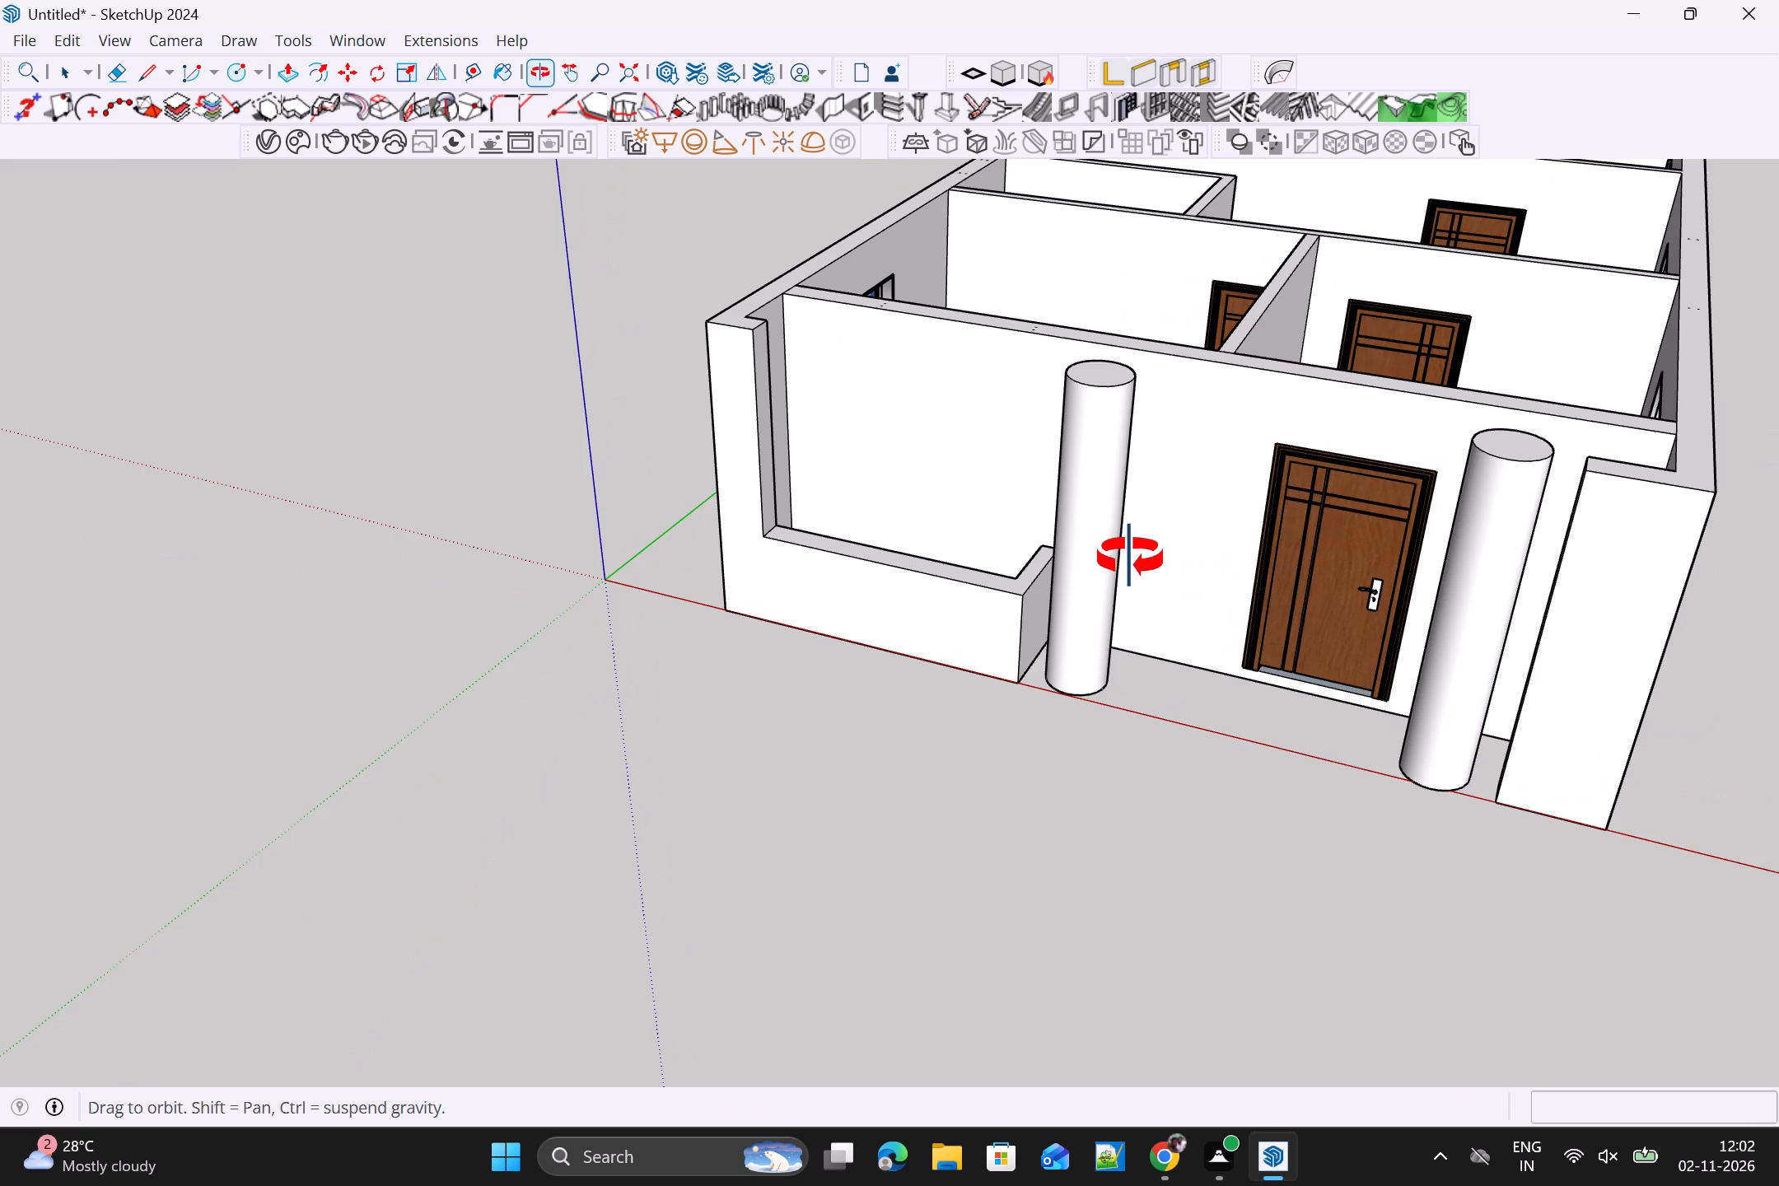
middle_drag(1130, 558, 1129, 558)
key(space)
triple_click(1089, 474)
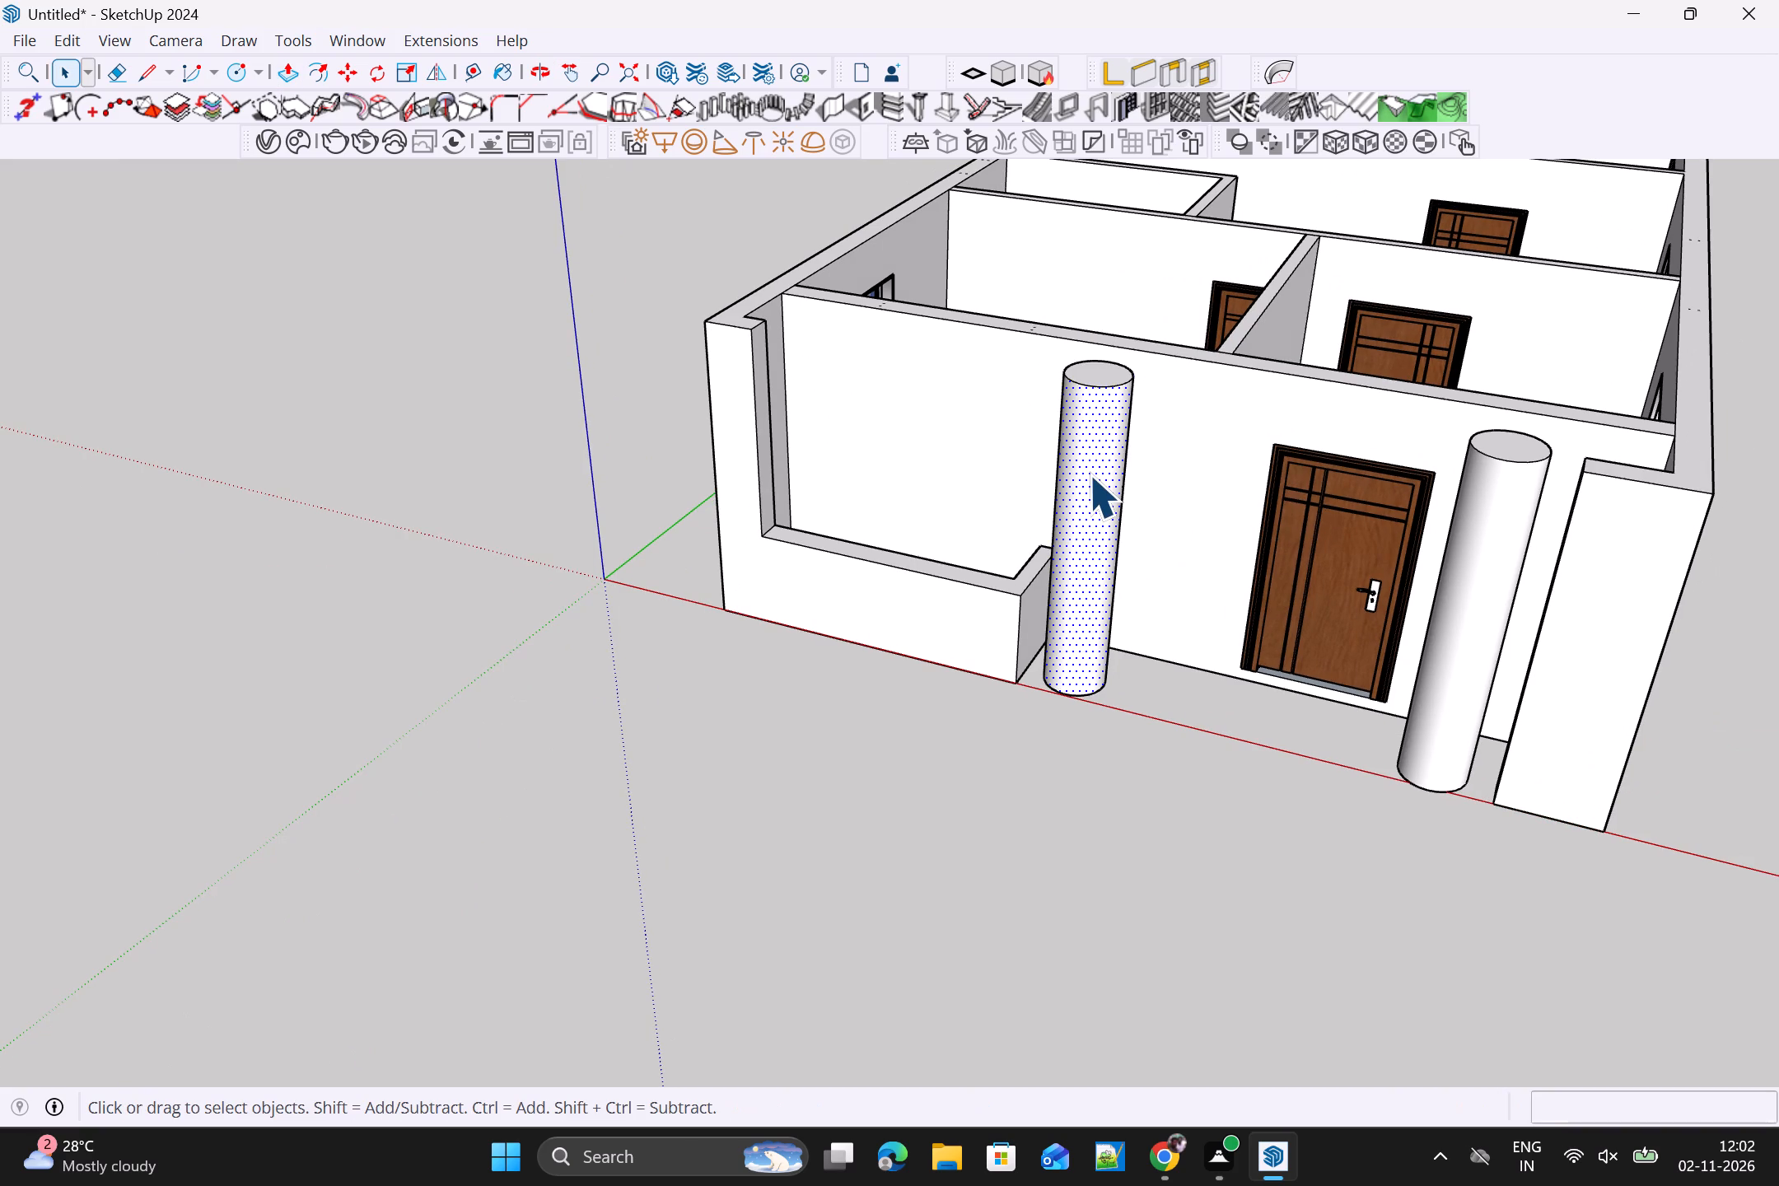
right_click(1090, 474)
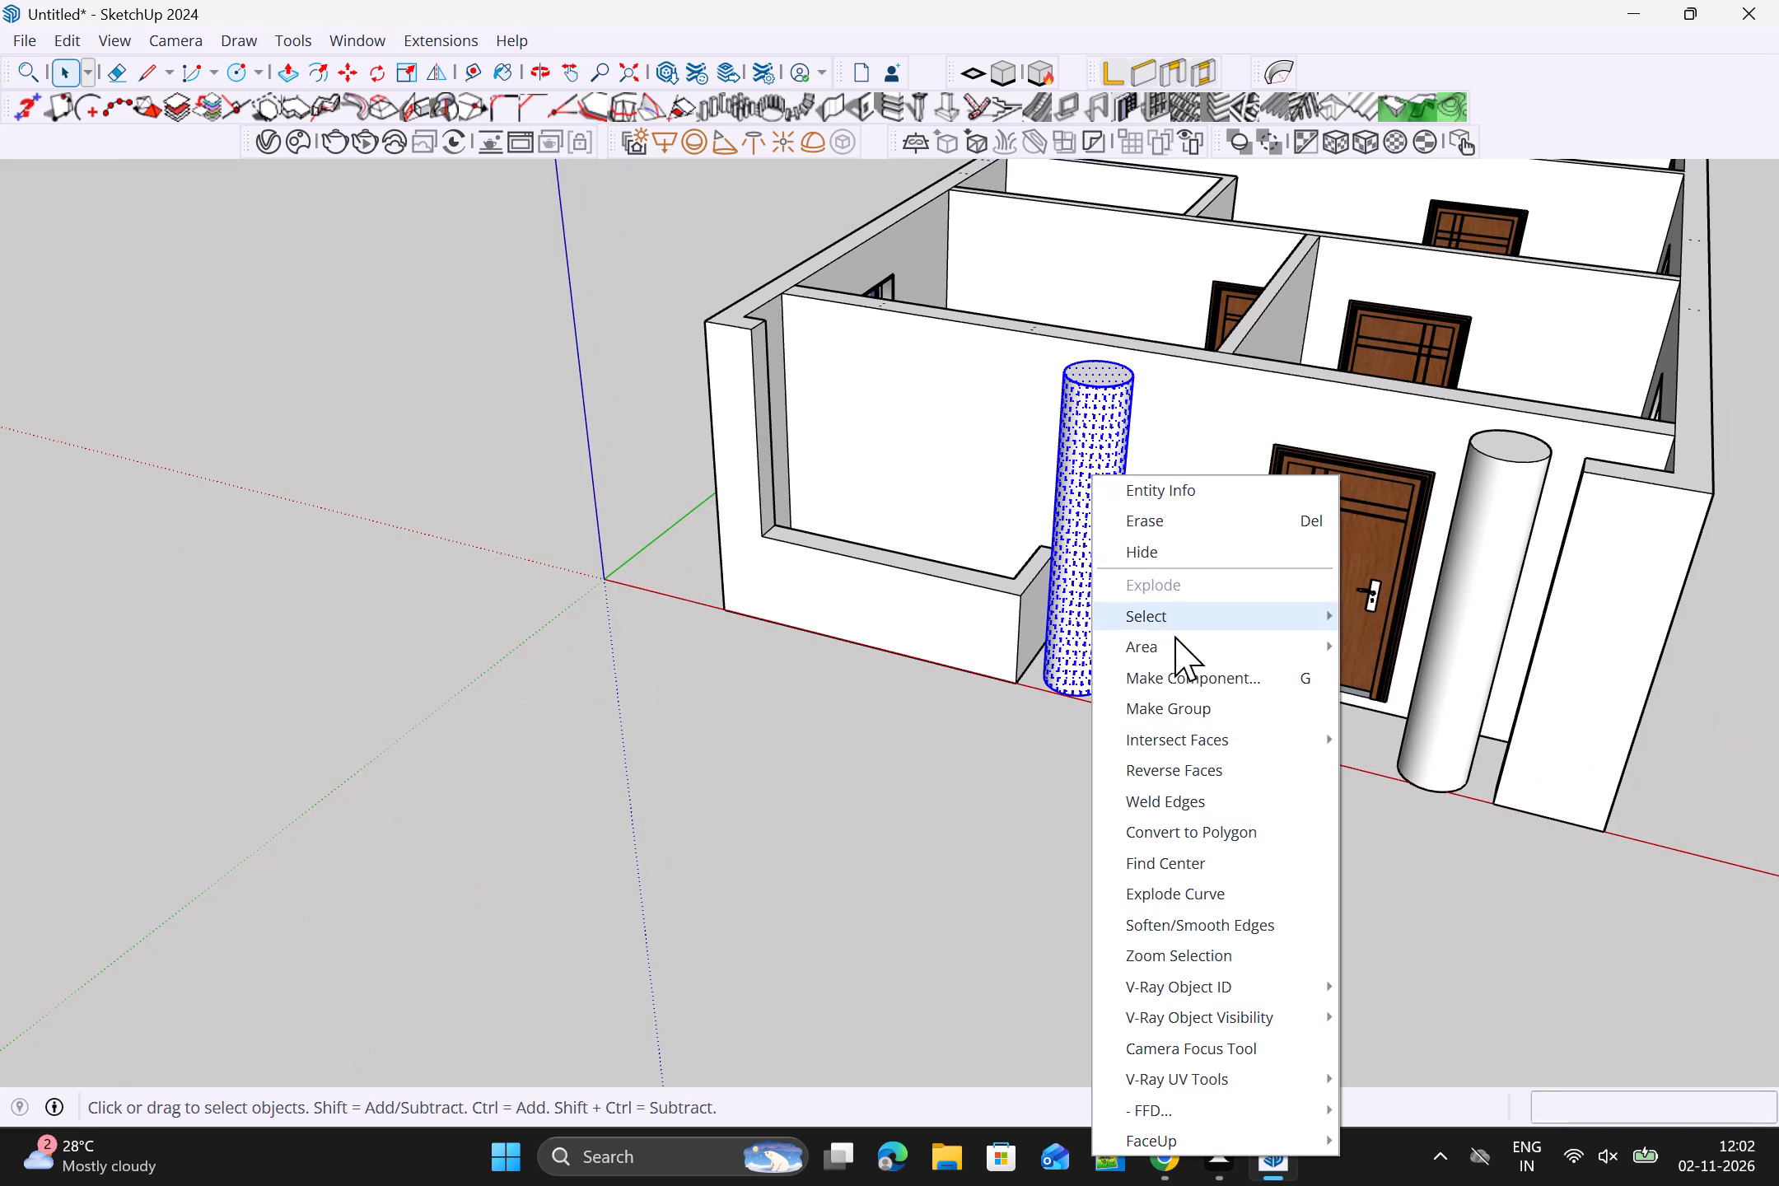
click(1172, 689)
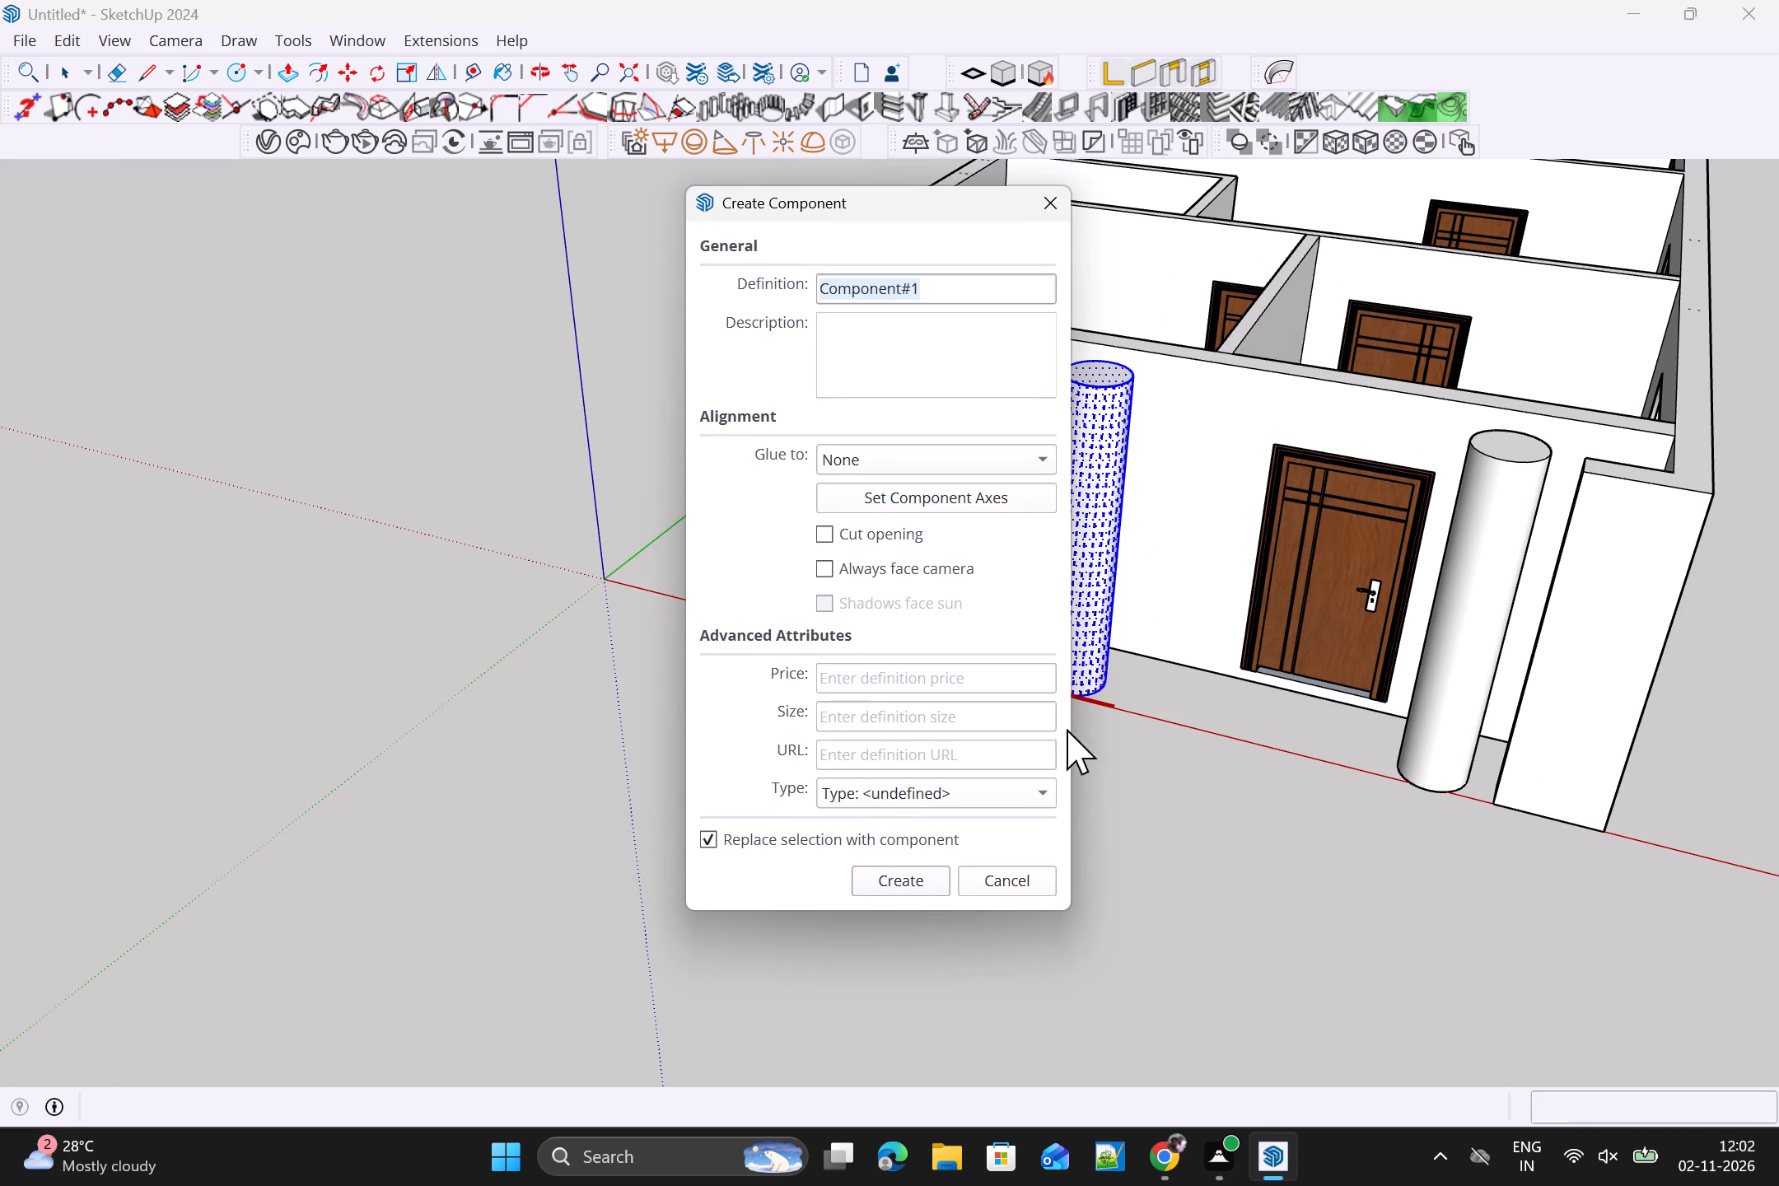
click(918, 885)
Make the whole column near the full-height front wall a group.
triple_click(1472, 682)
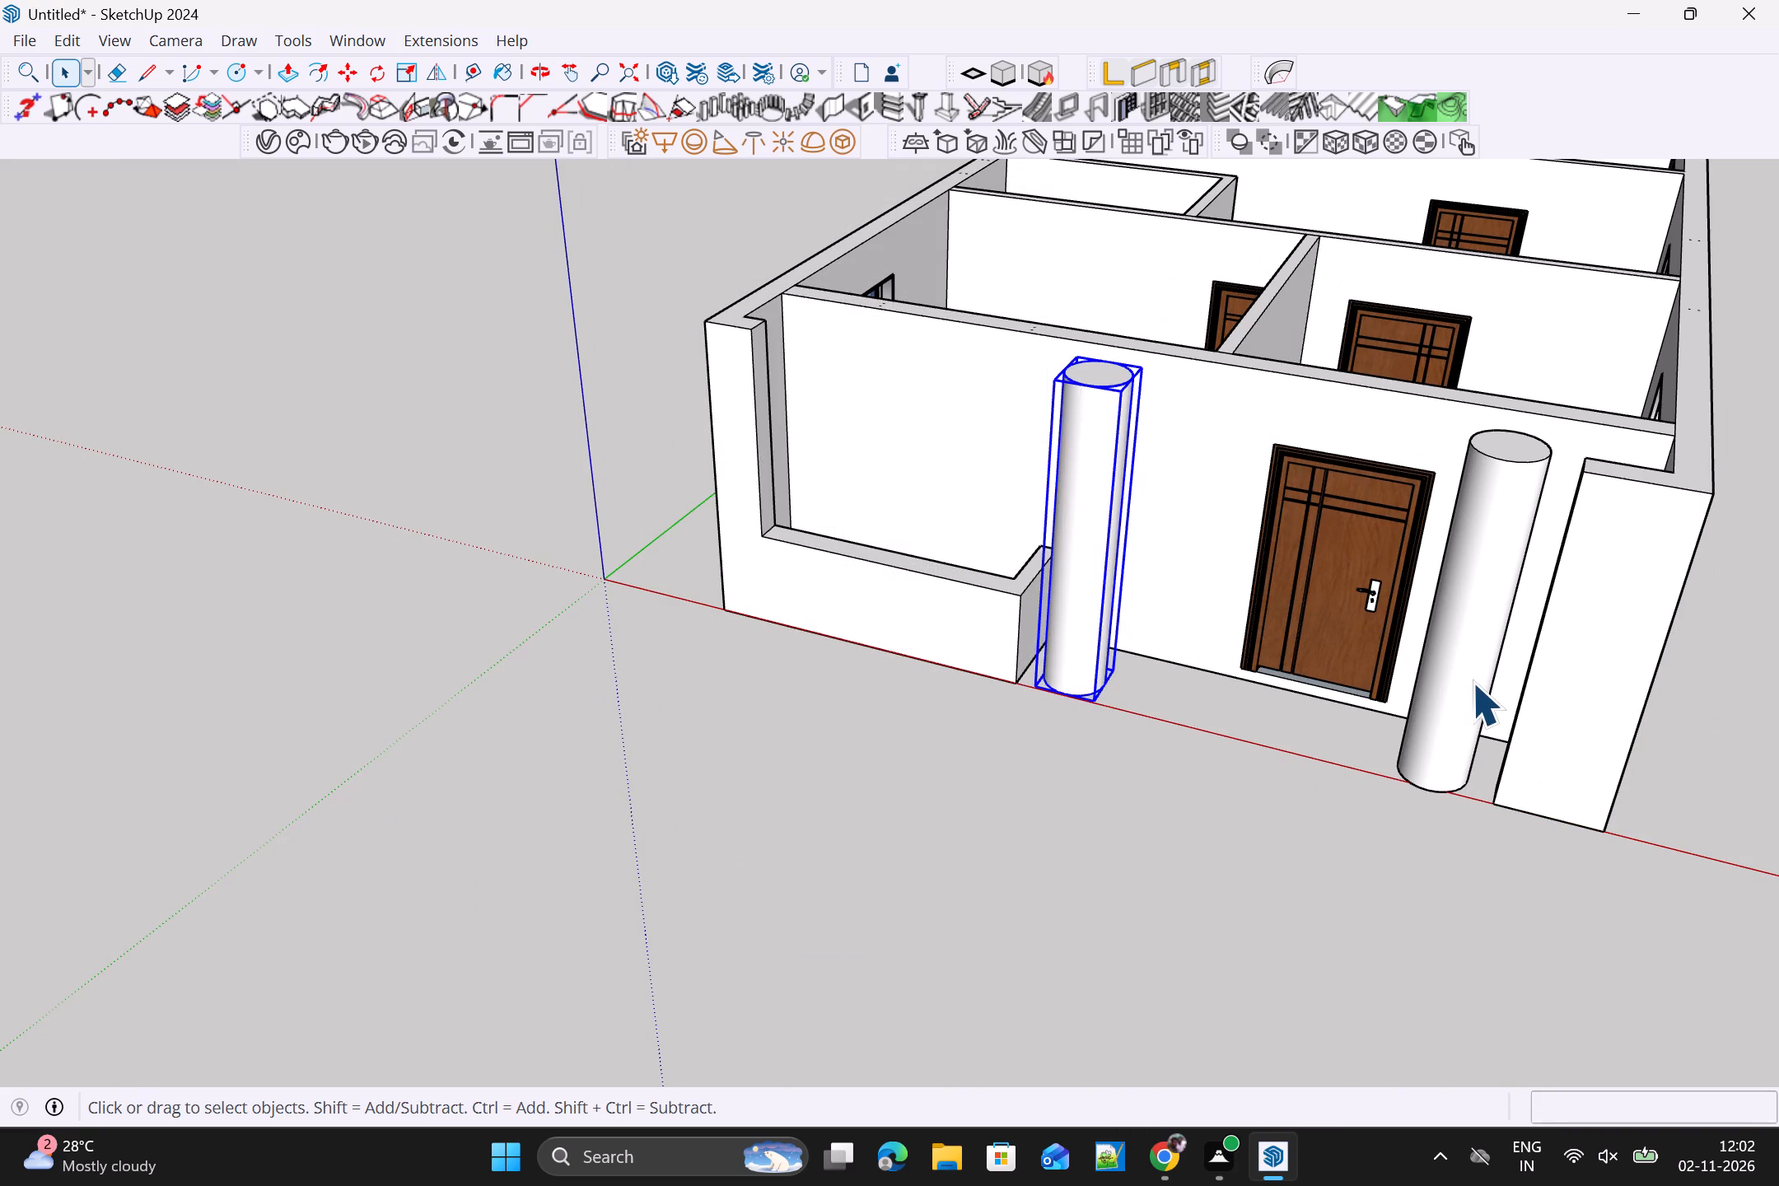
click(1472, 682)
right_drag(1461, 682, 1452, 682)
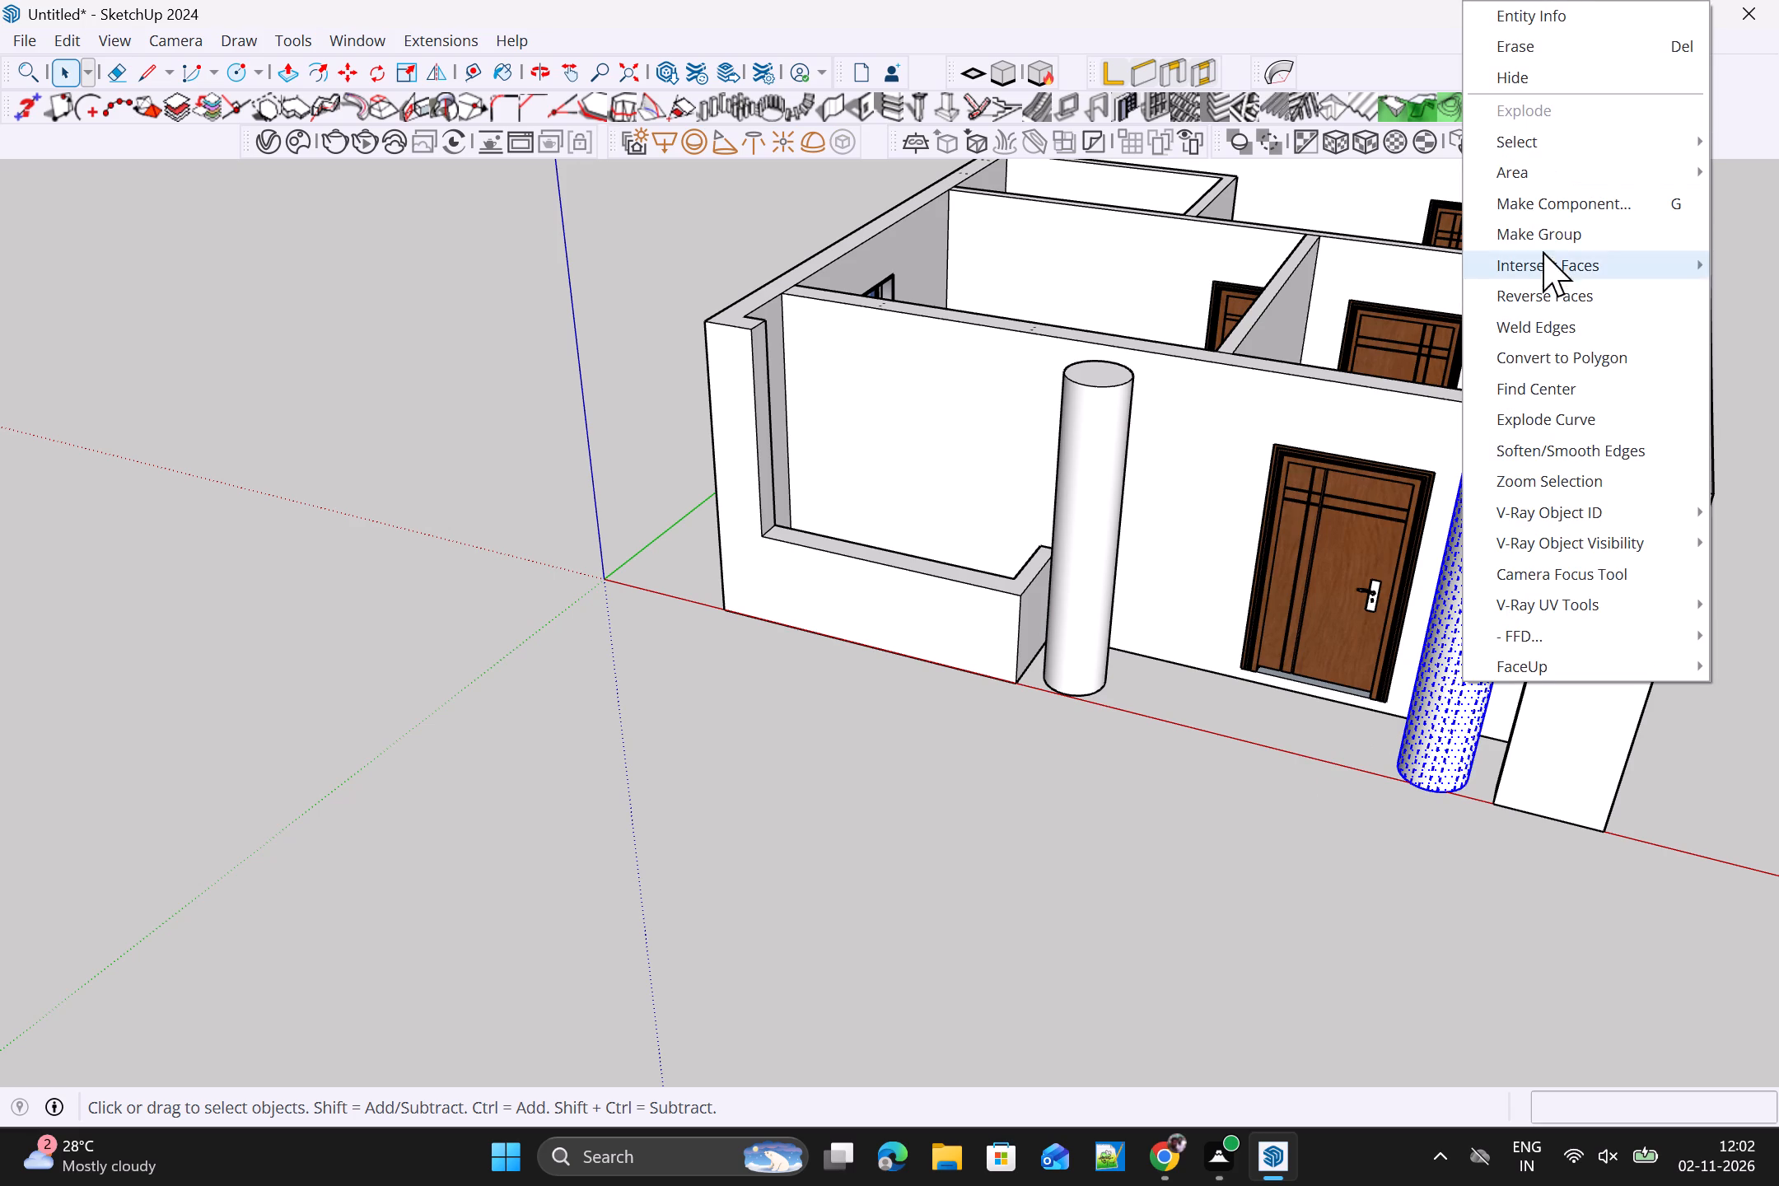
click(1543, 236)
click(1125, 720)
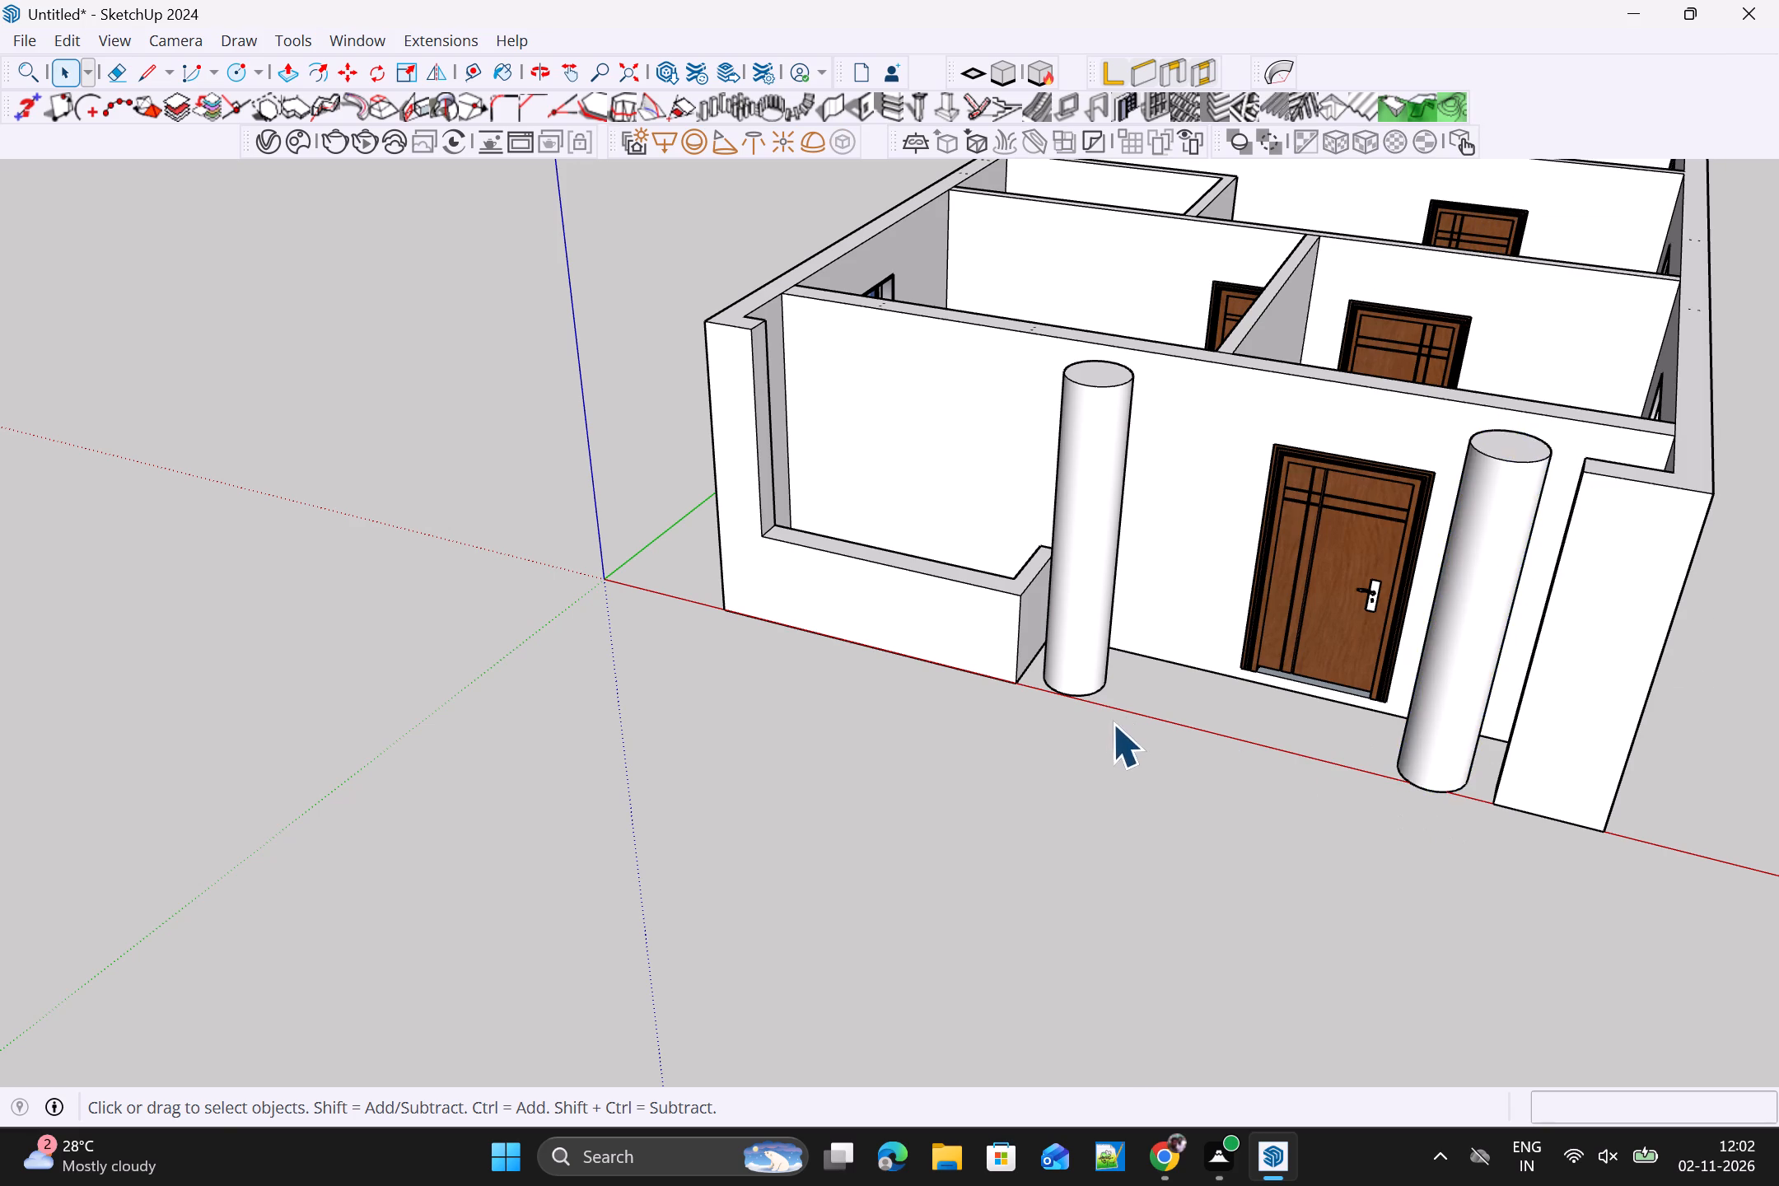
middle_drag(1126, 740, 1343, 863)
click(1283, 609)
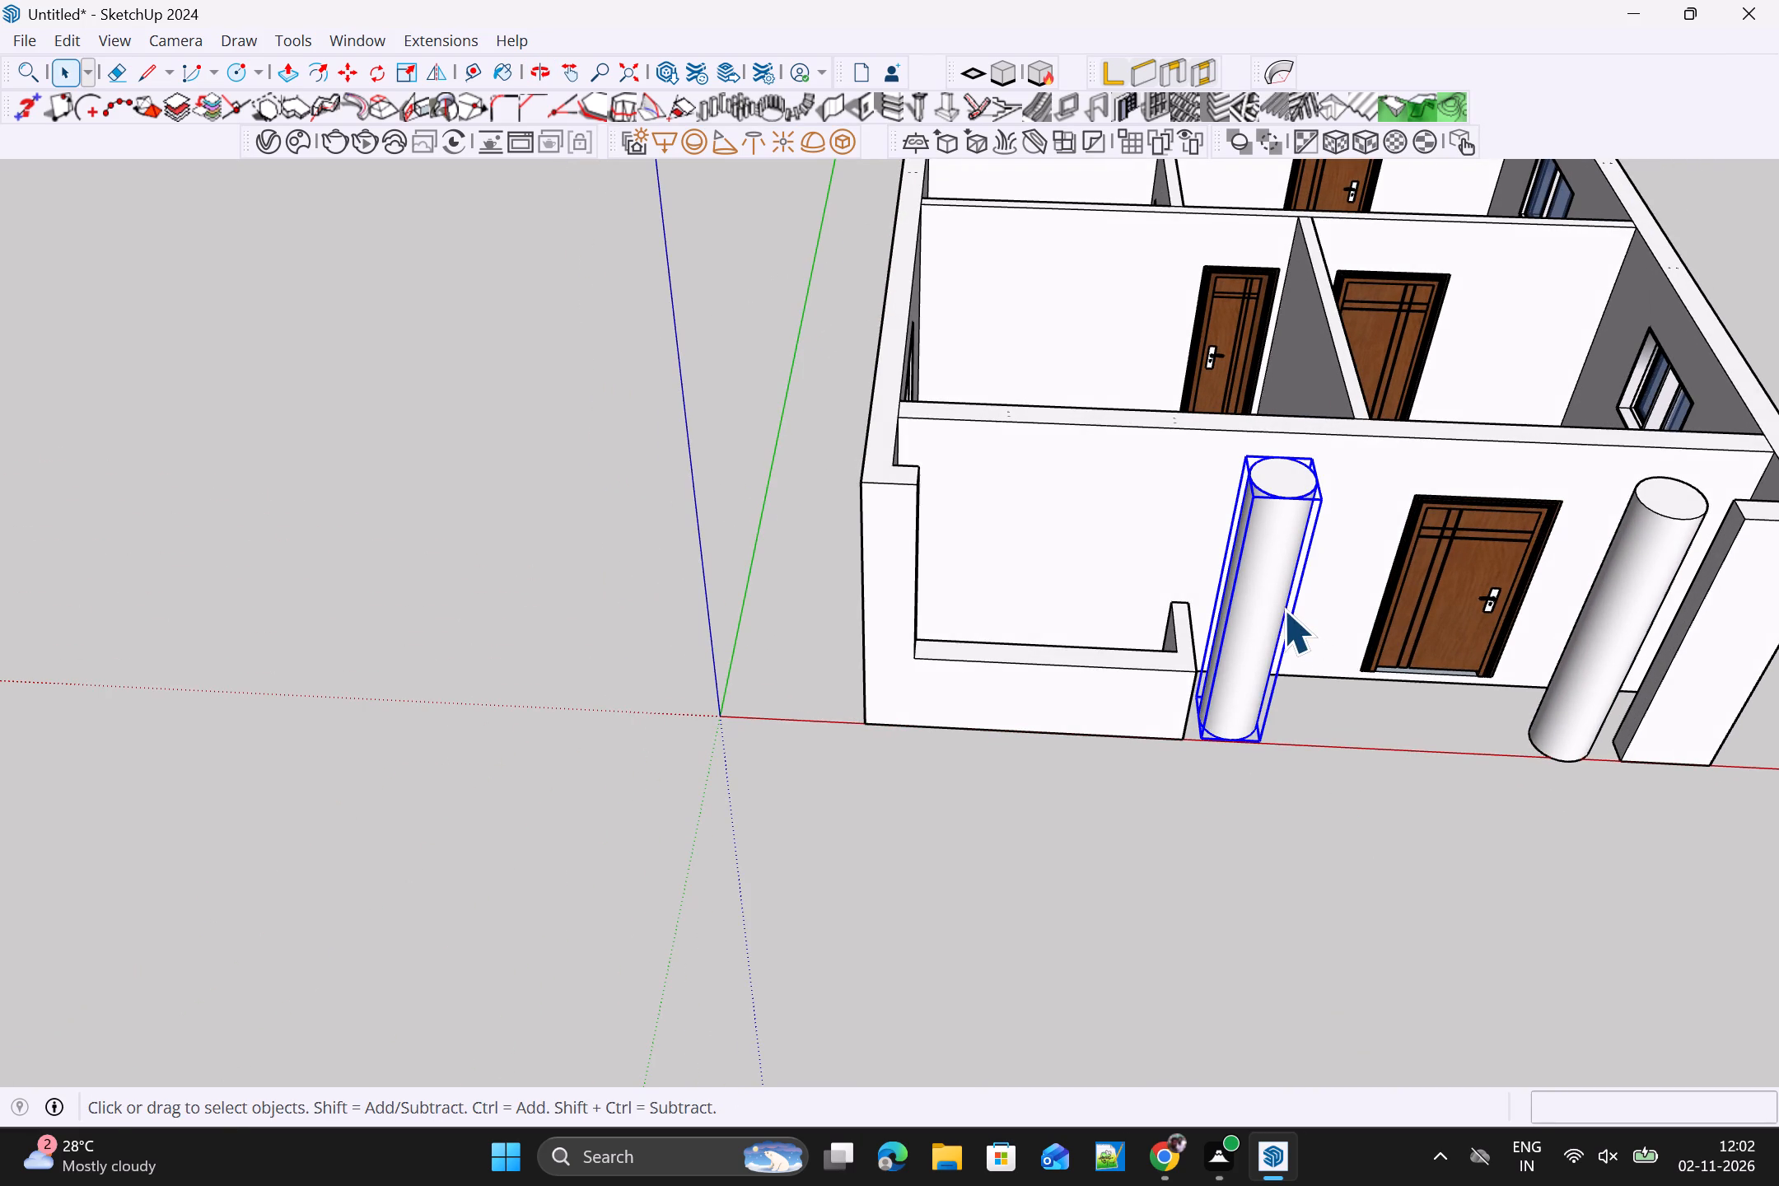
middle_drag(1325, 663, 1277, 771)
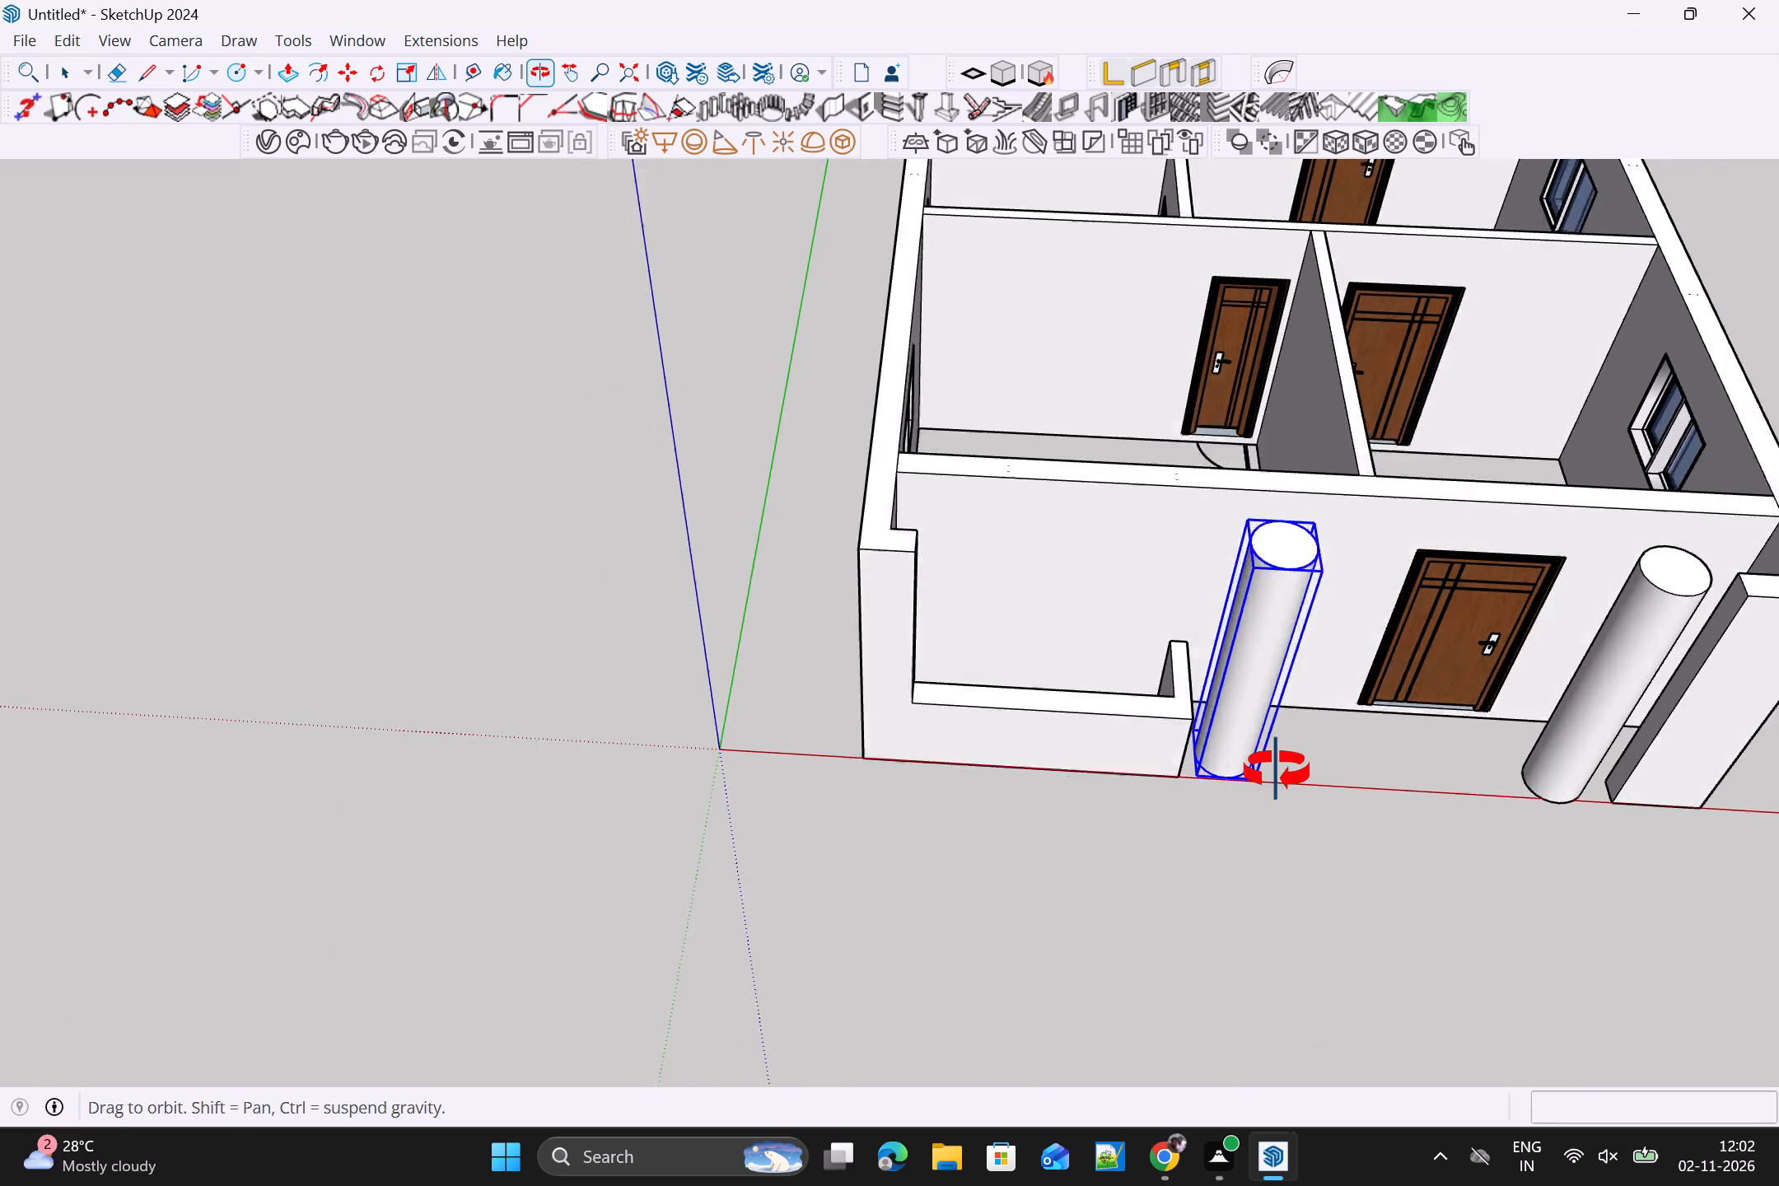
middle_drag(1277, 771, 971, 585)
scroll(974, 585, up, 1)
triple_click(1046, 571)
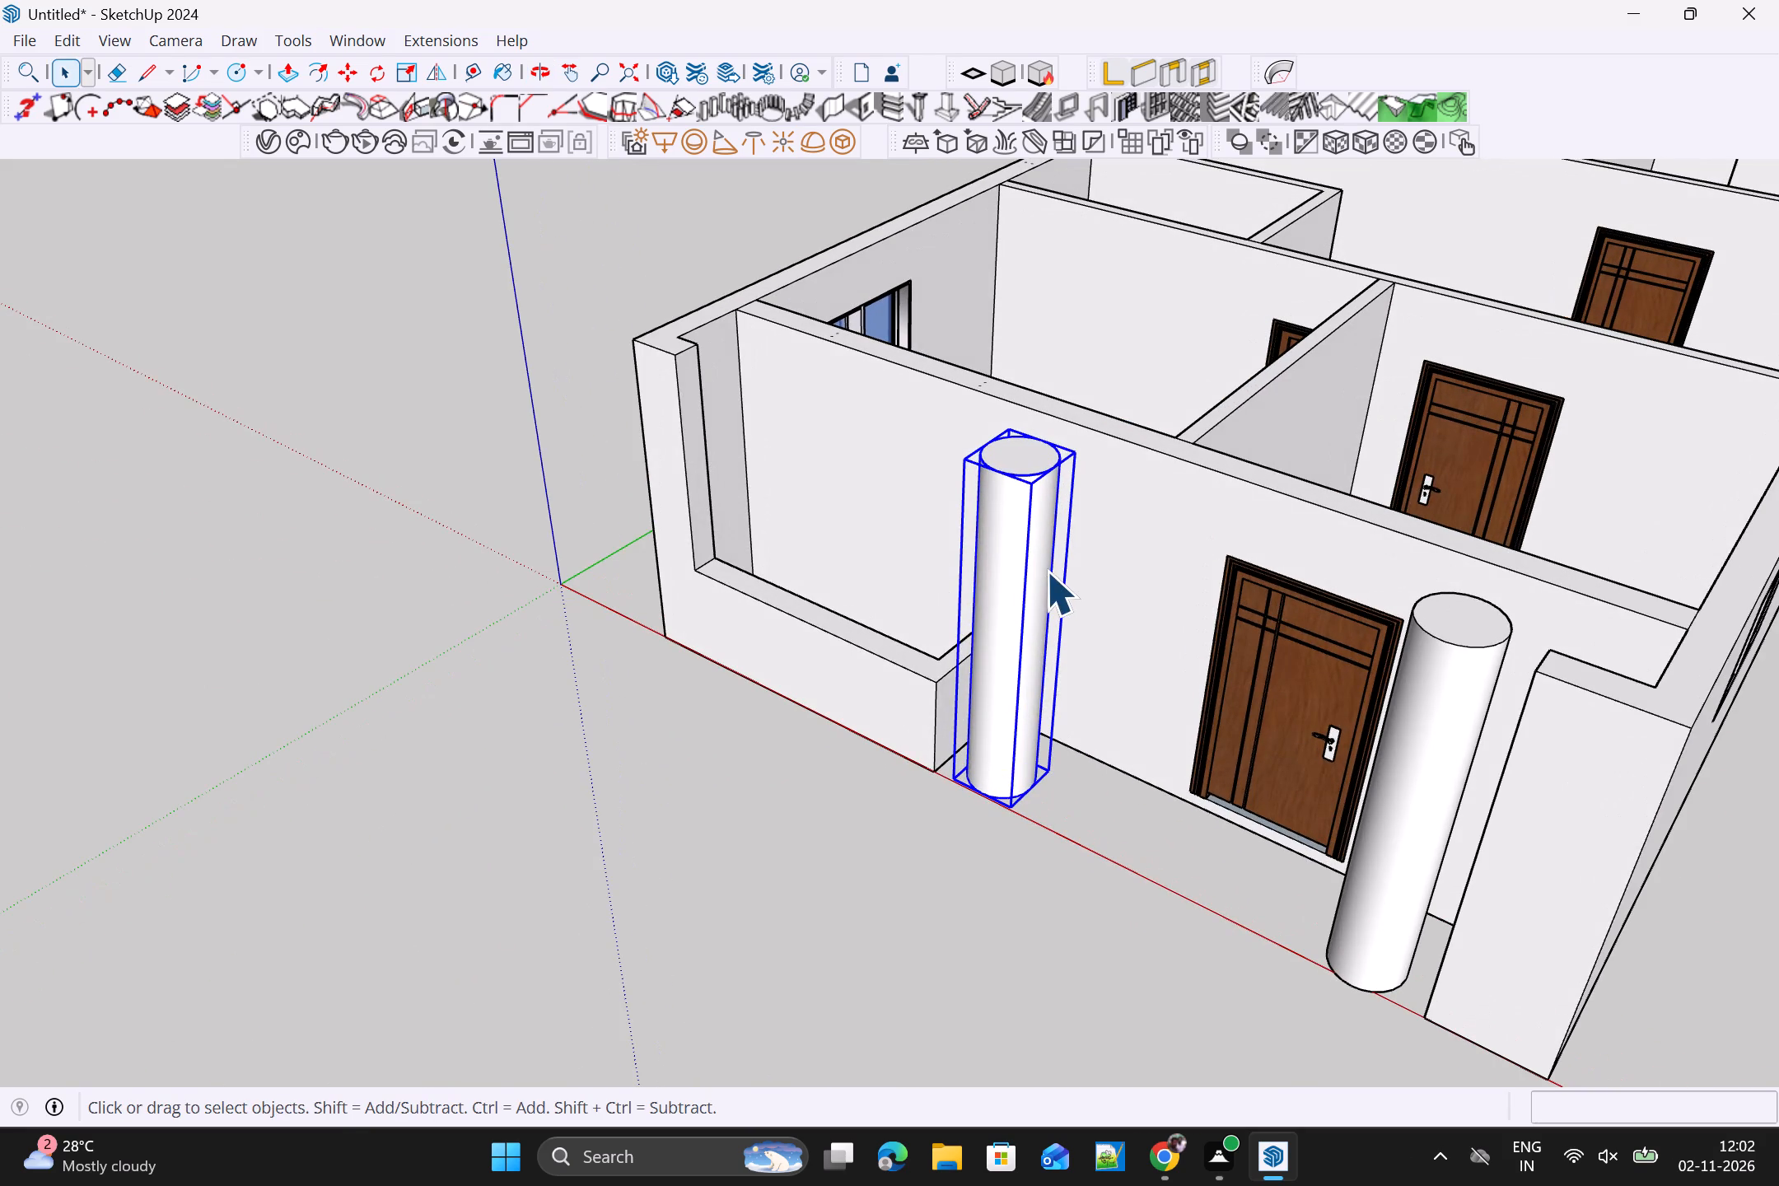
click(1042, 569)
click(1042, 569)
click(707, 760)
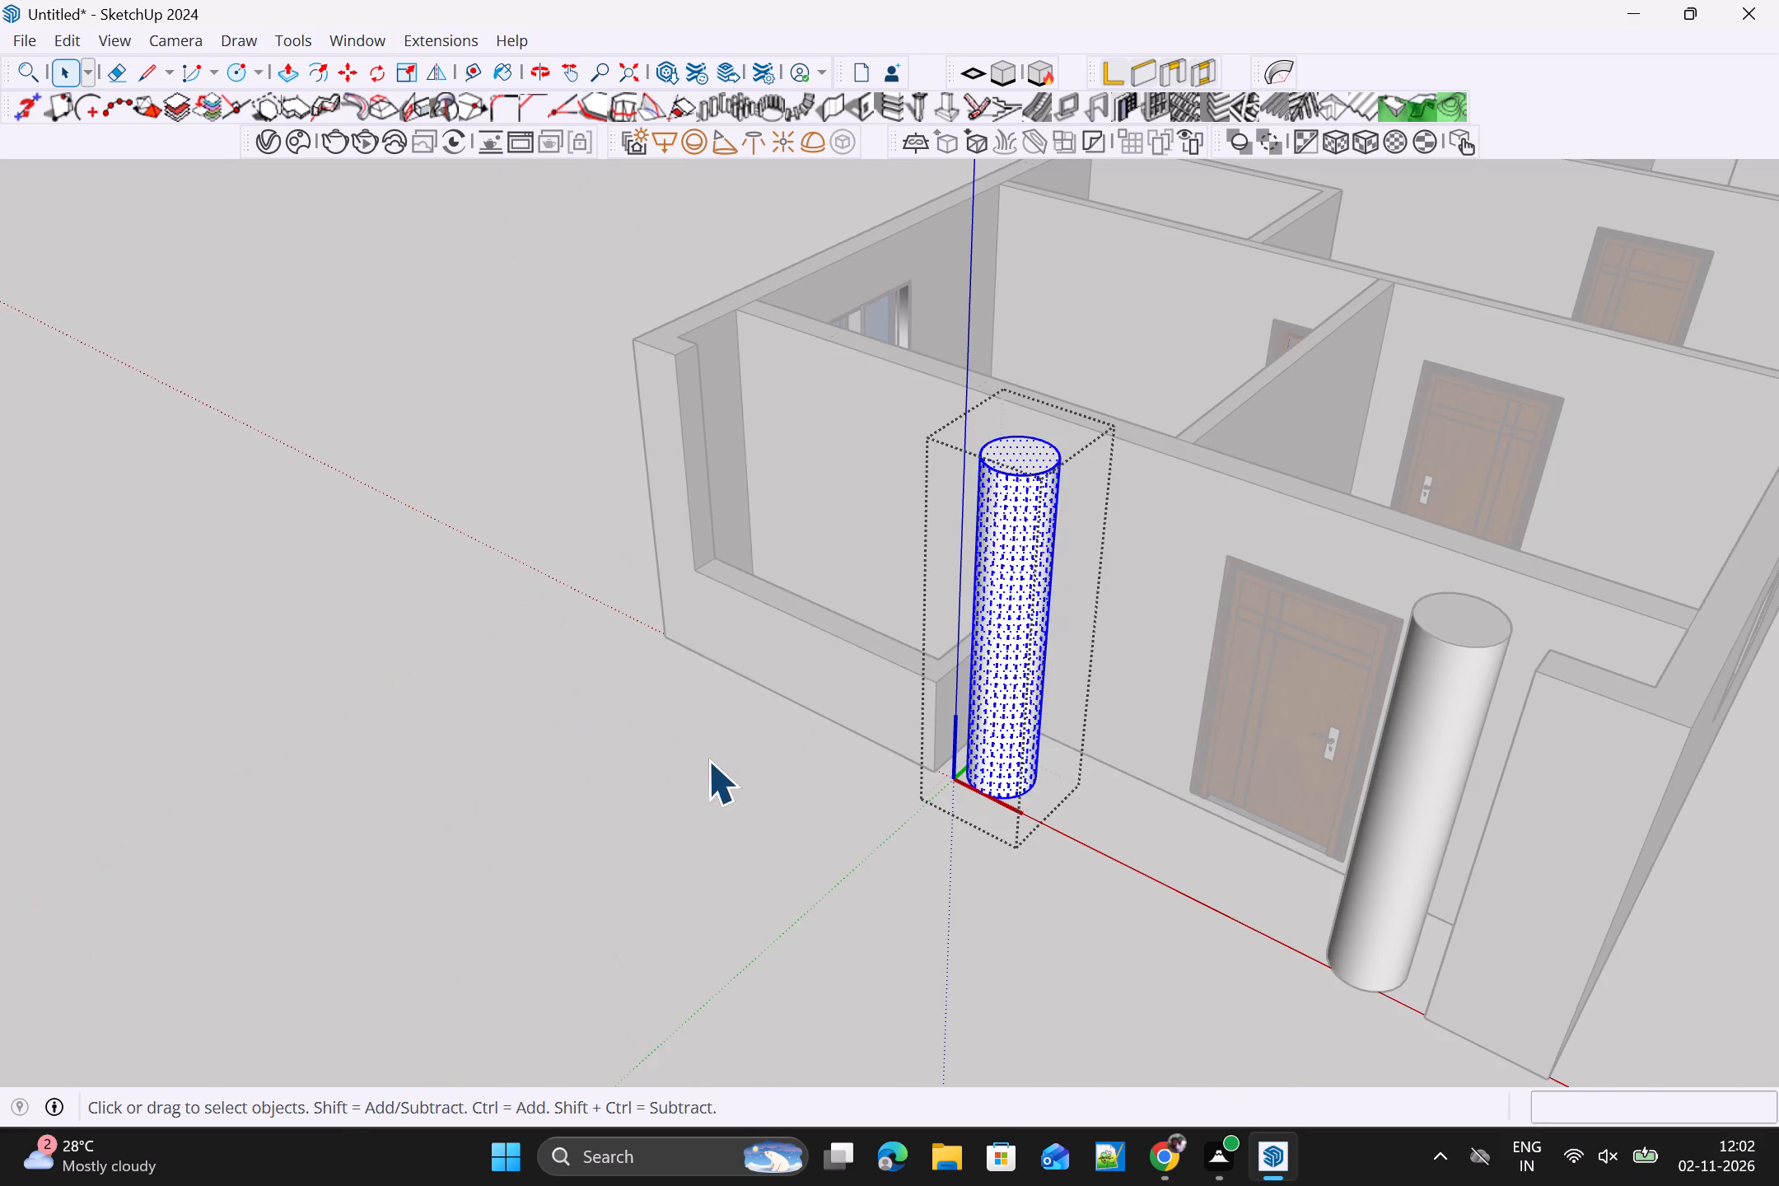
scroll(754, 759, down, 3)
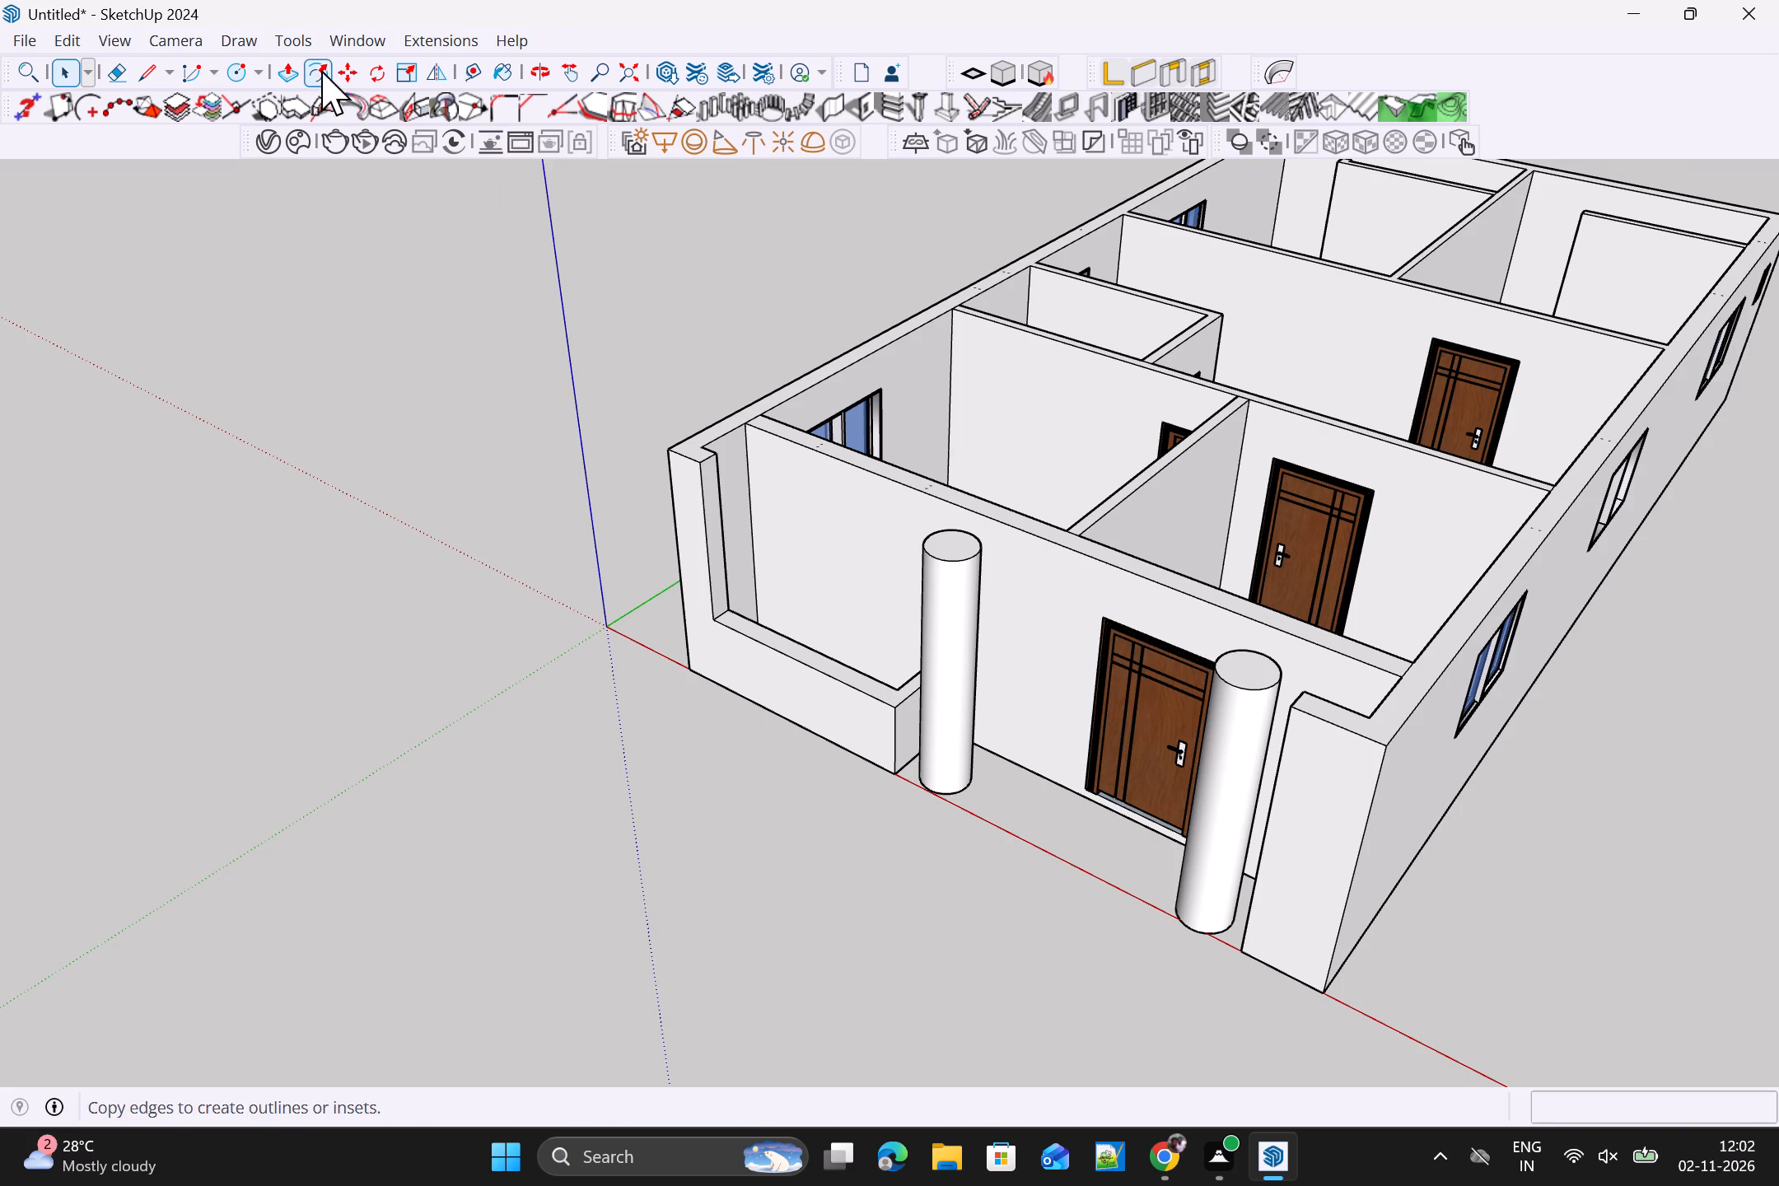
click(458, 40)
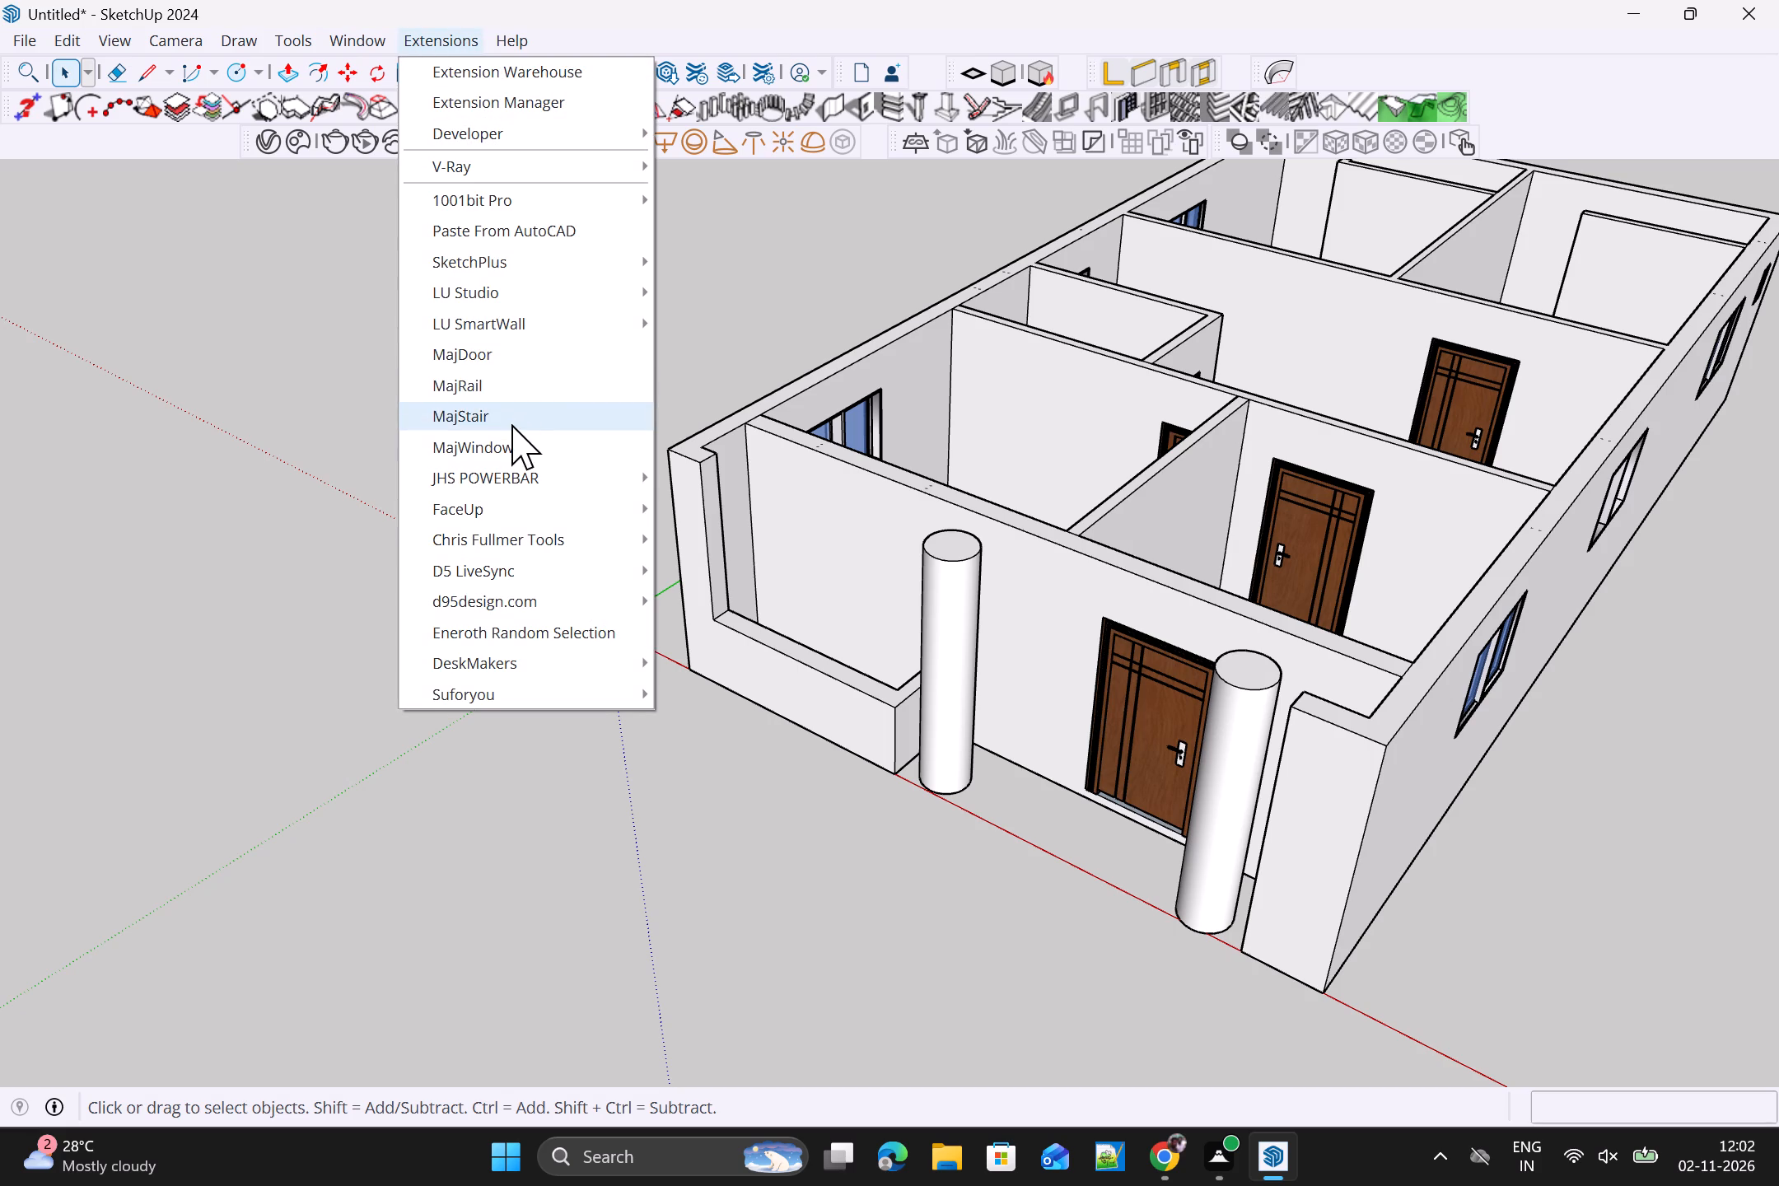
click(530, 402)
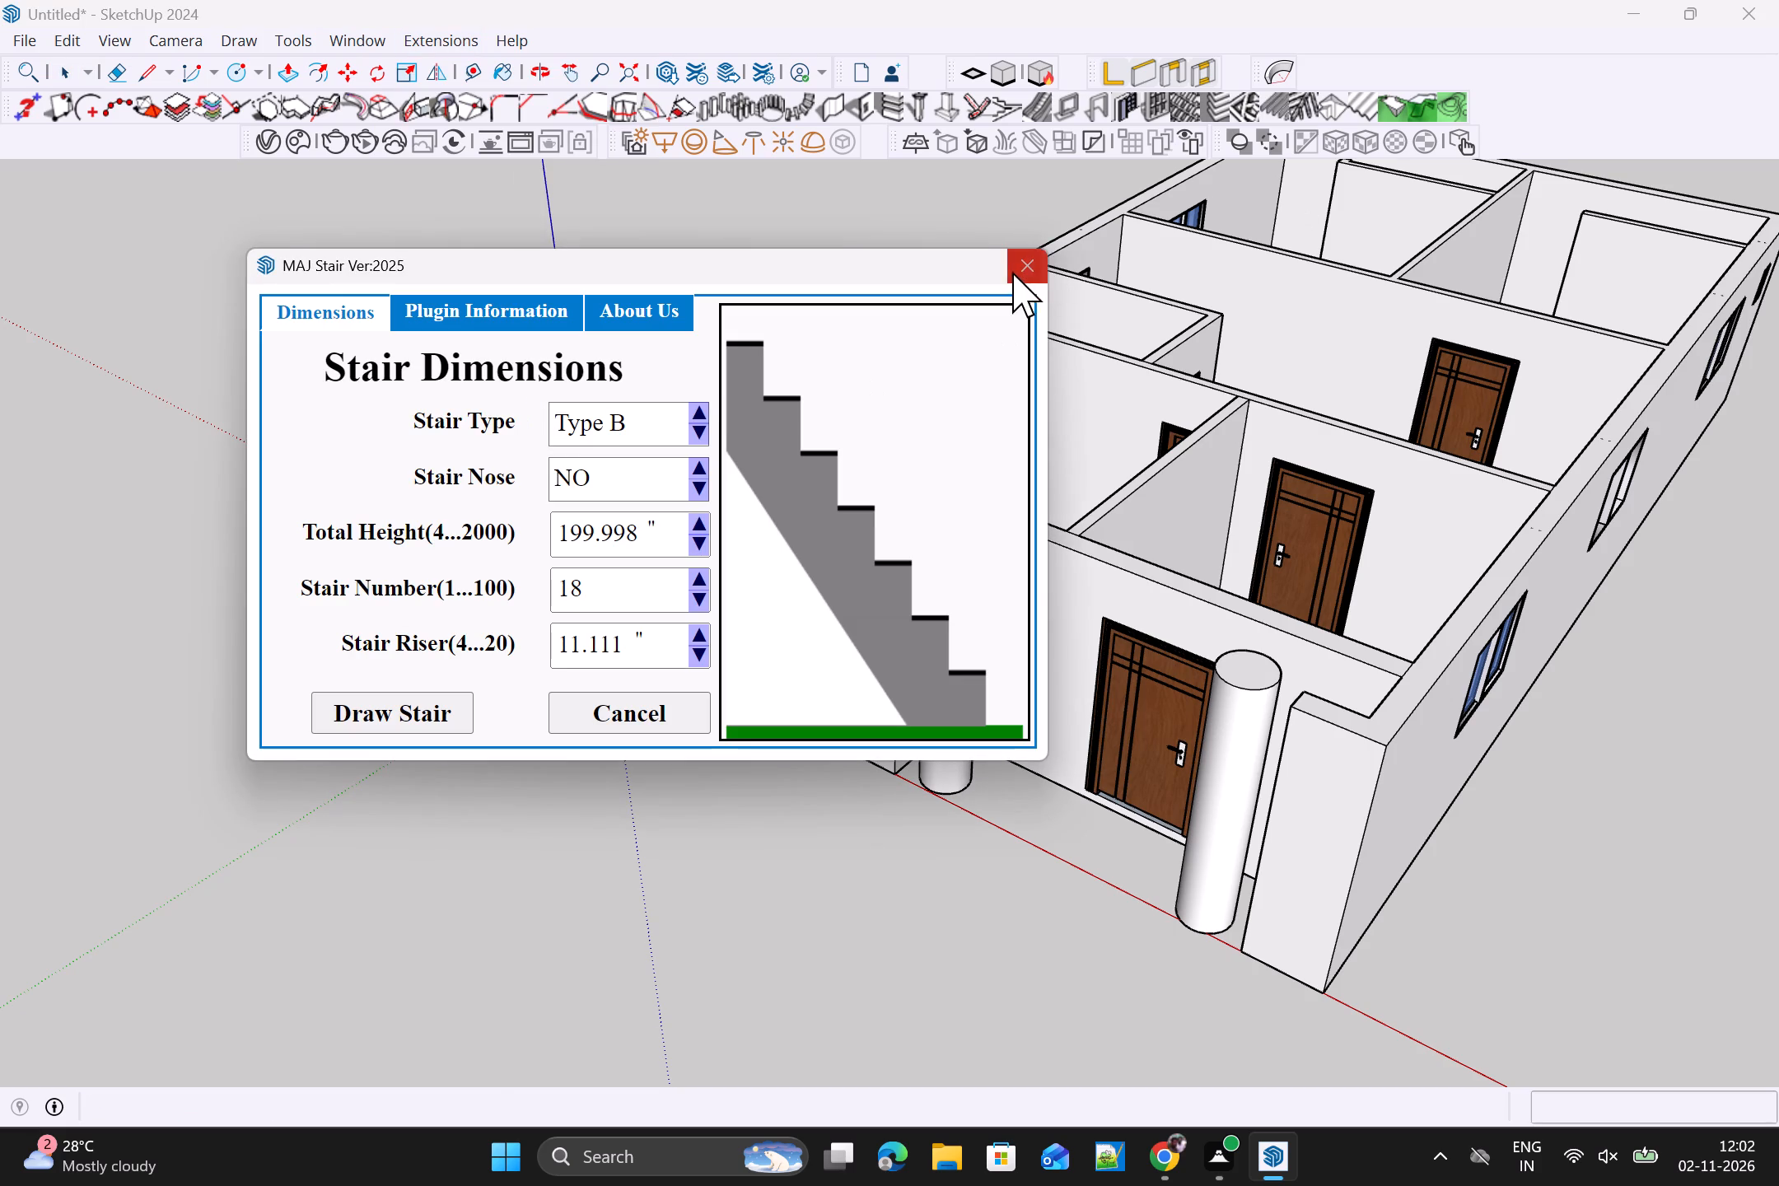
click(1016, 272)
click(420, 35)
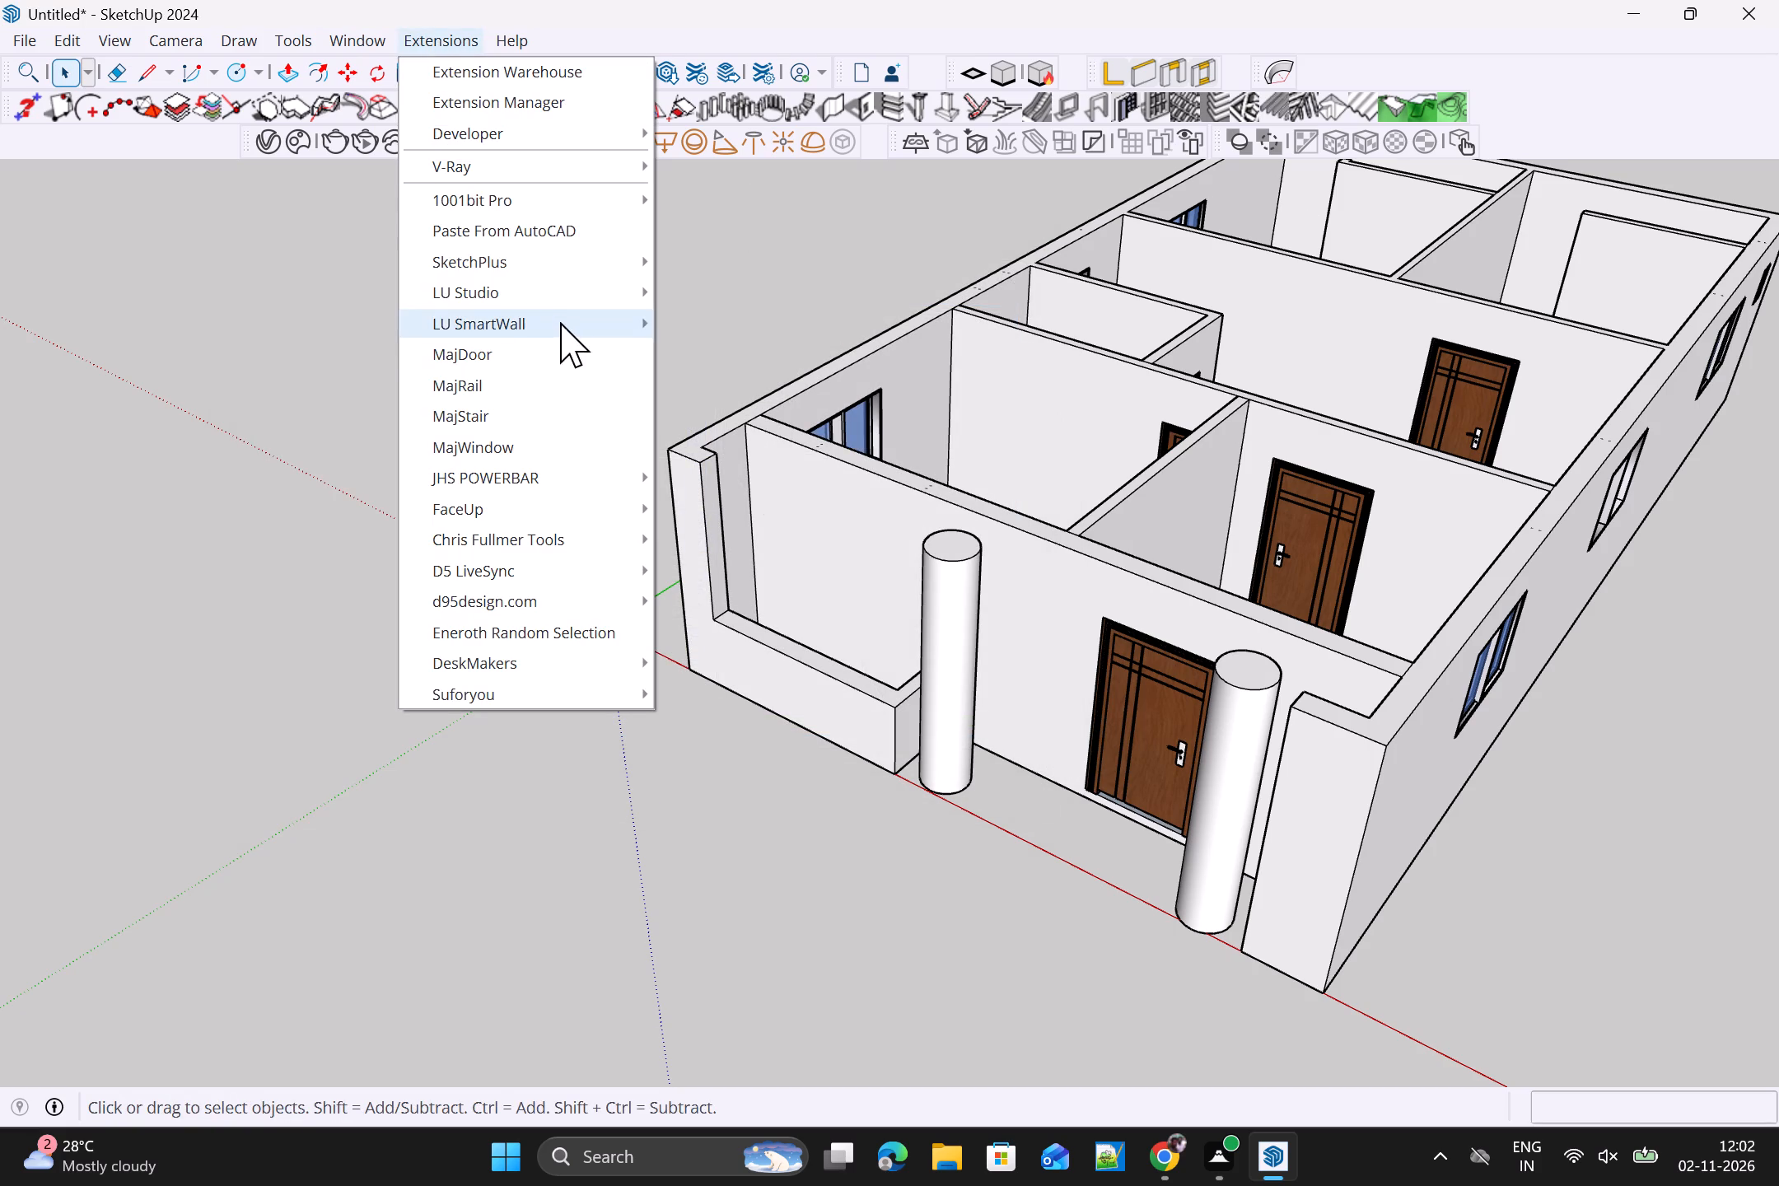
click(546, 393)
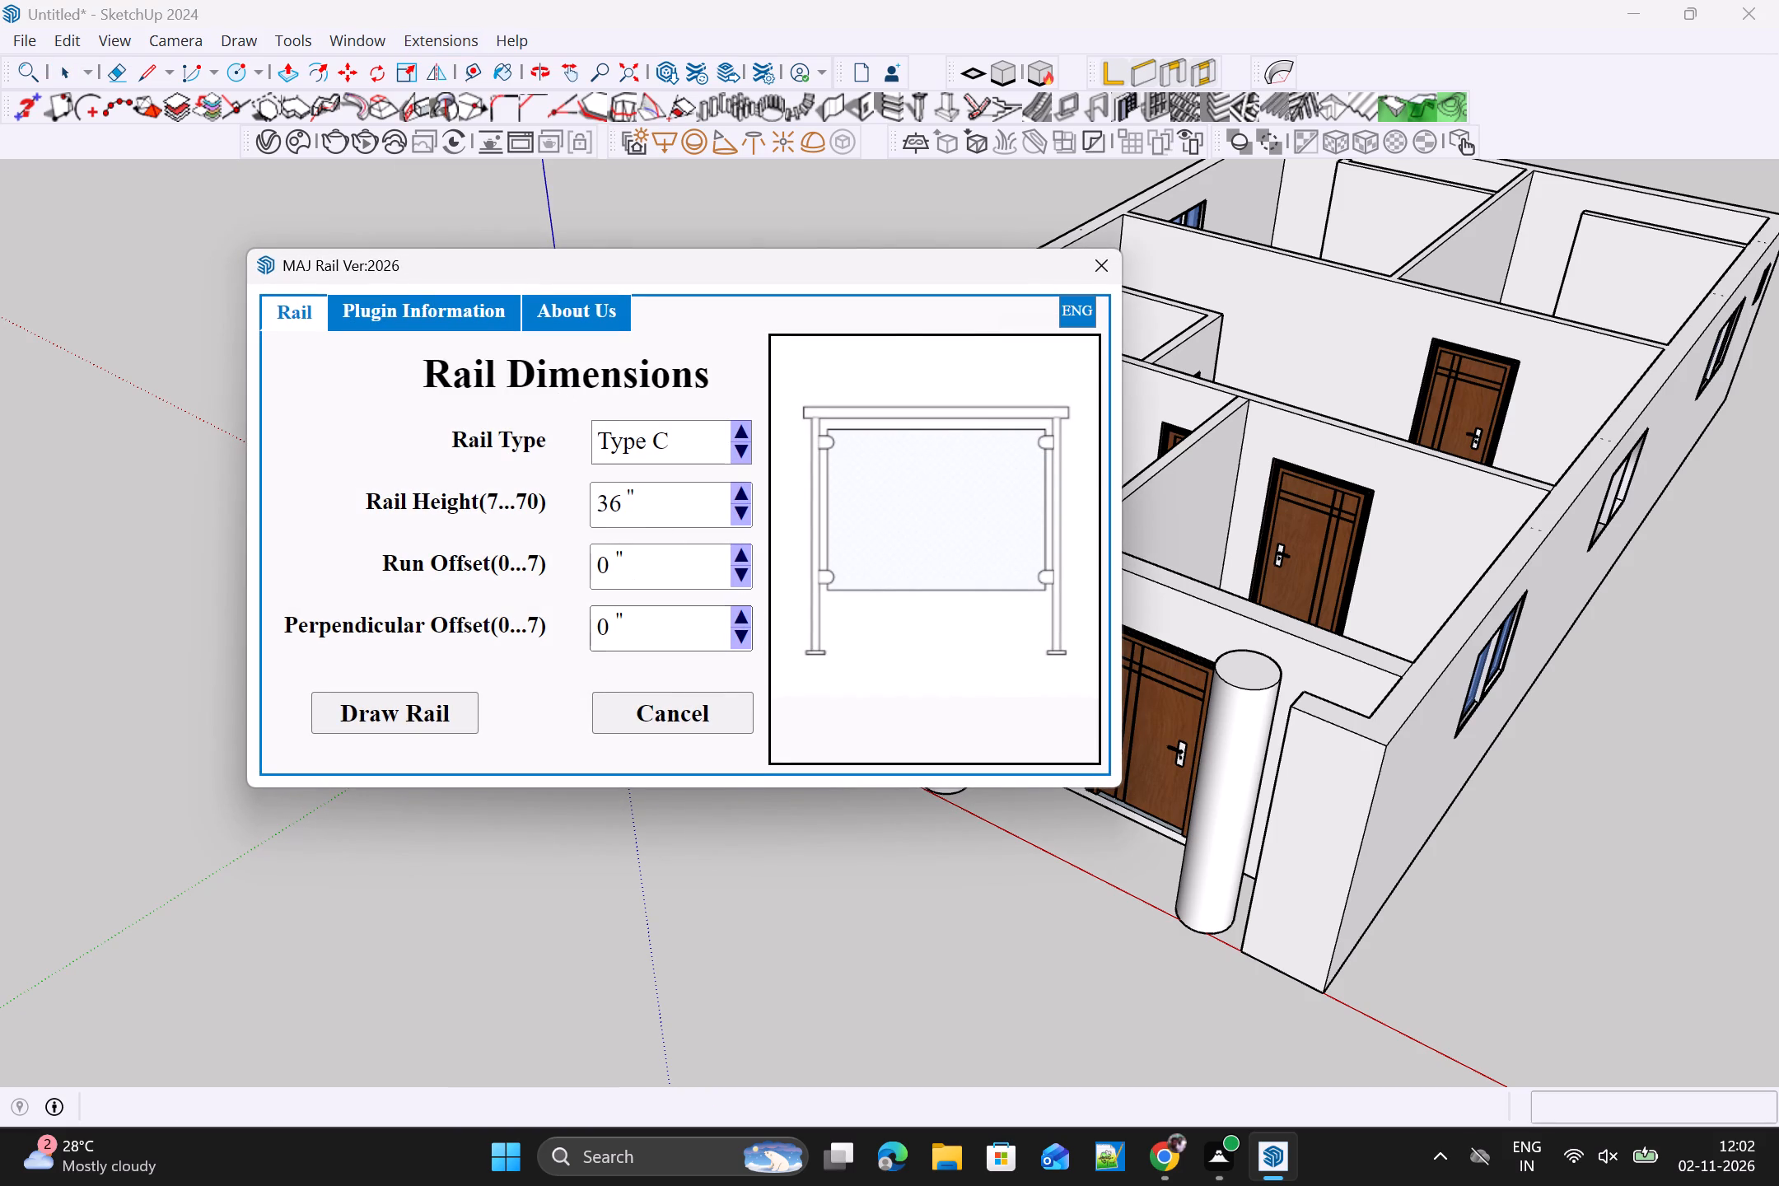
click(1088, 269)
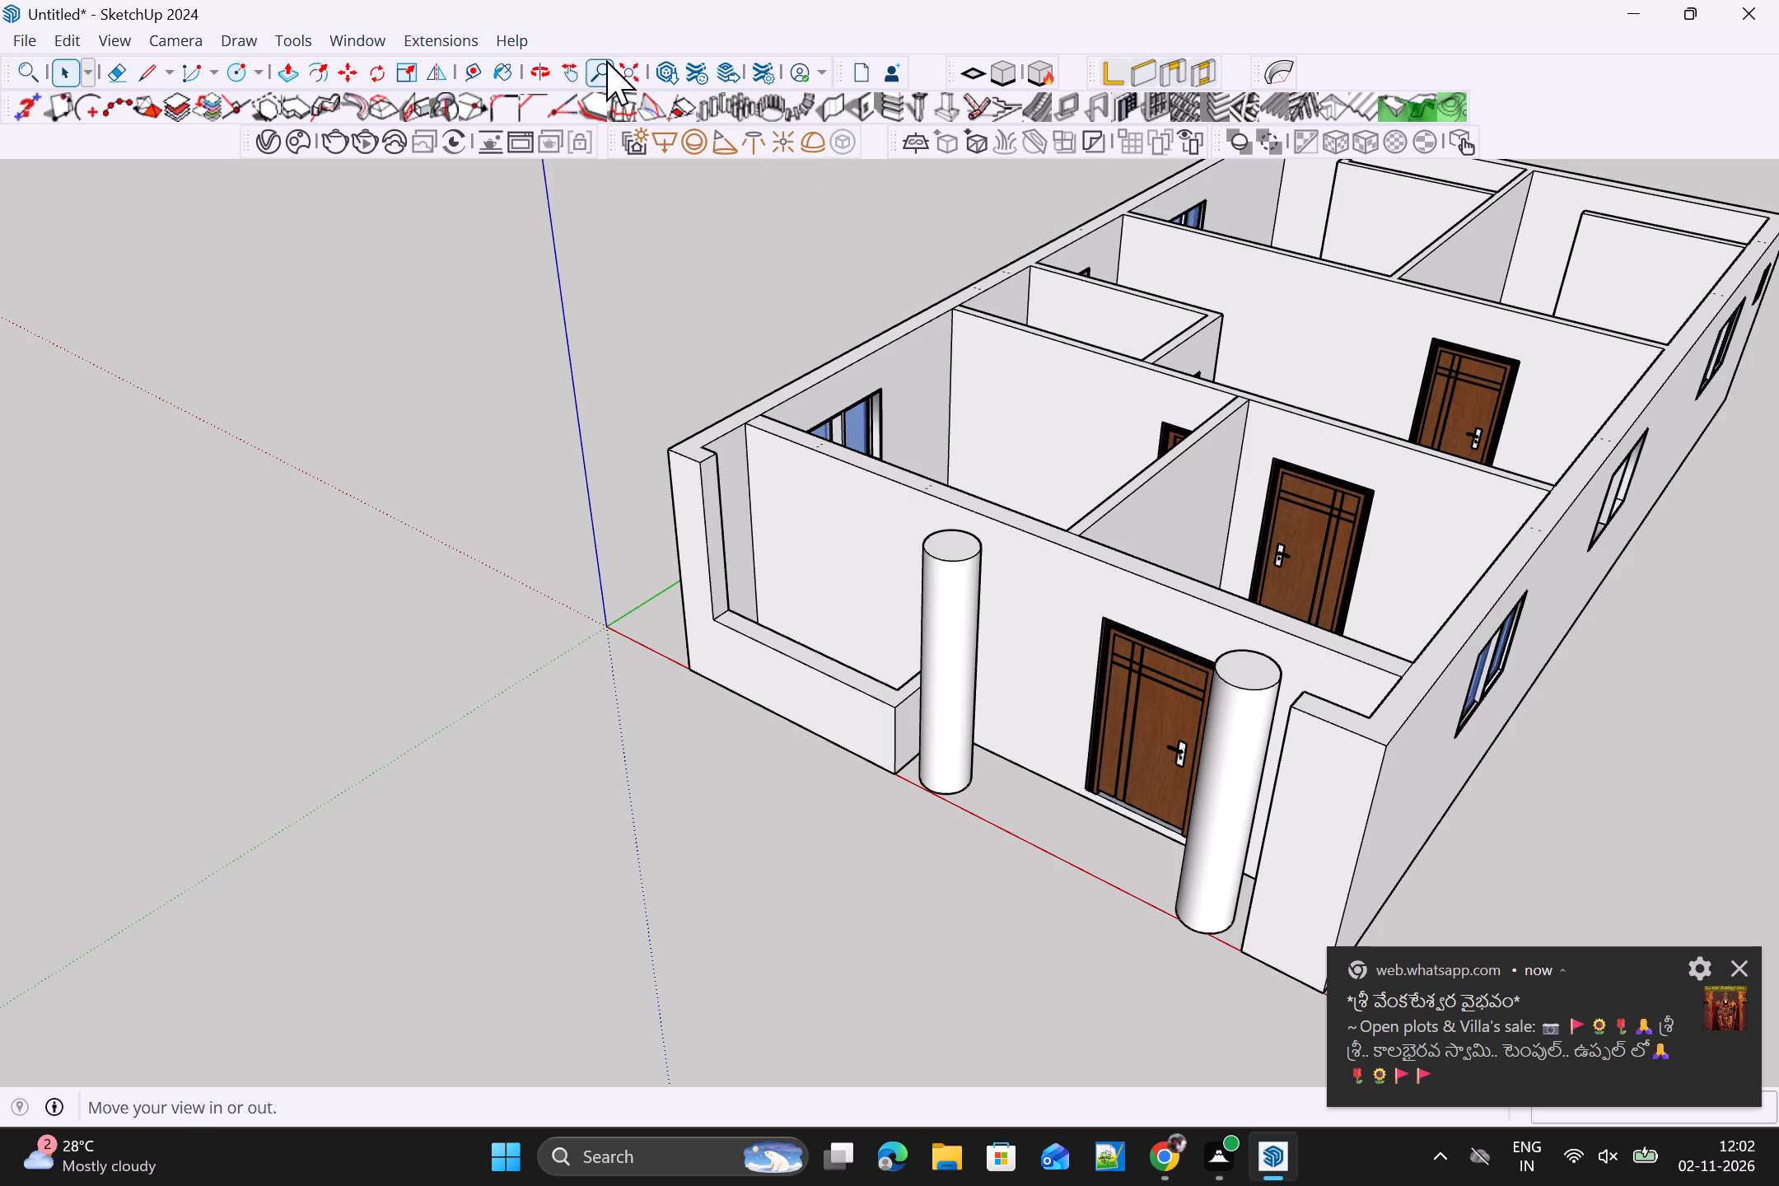
Search the 3D Warehouse for GATE models.
click(432, 41)
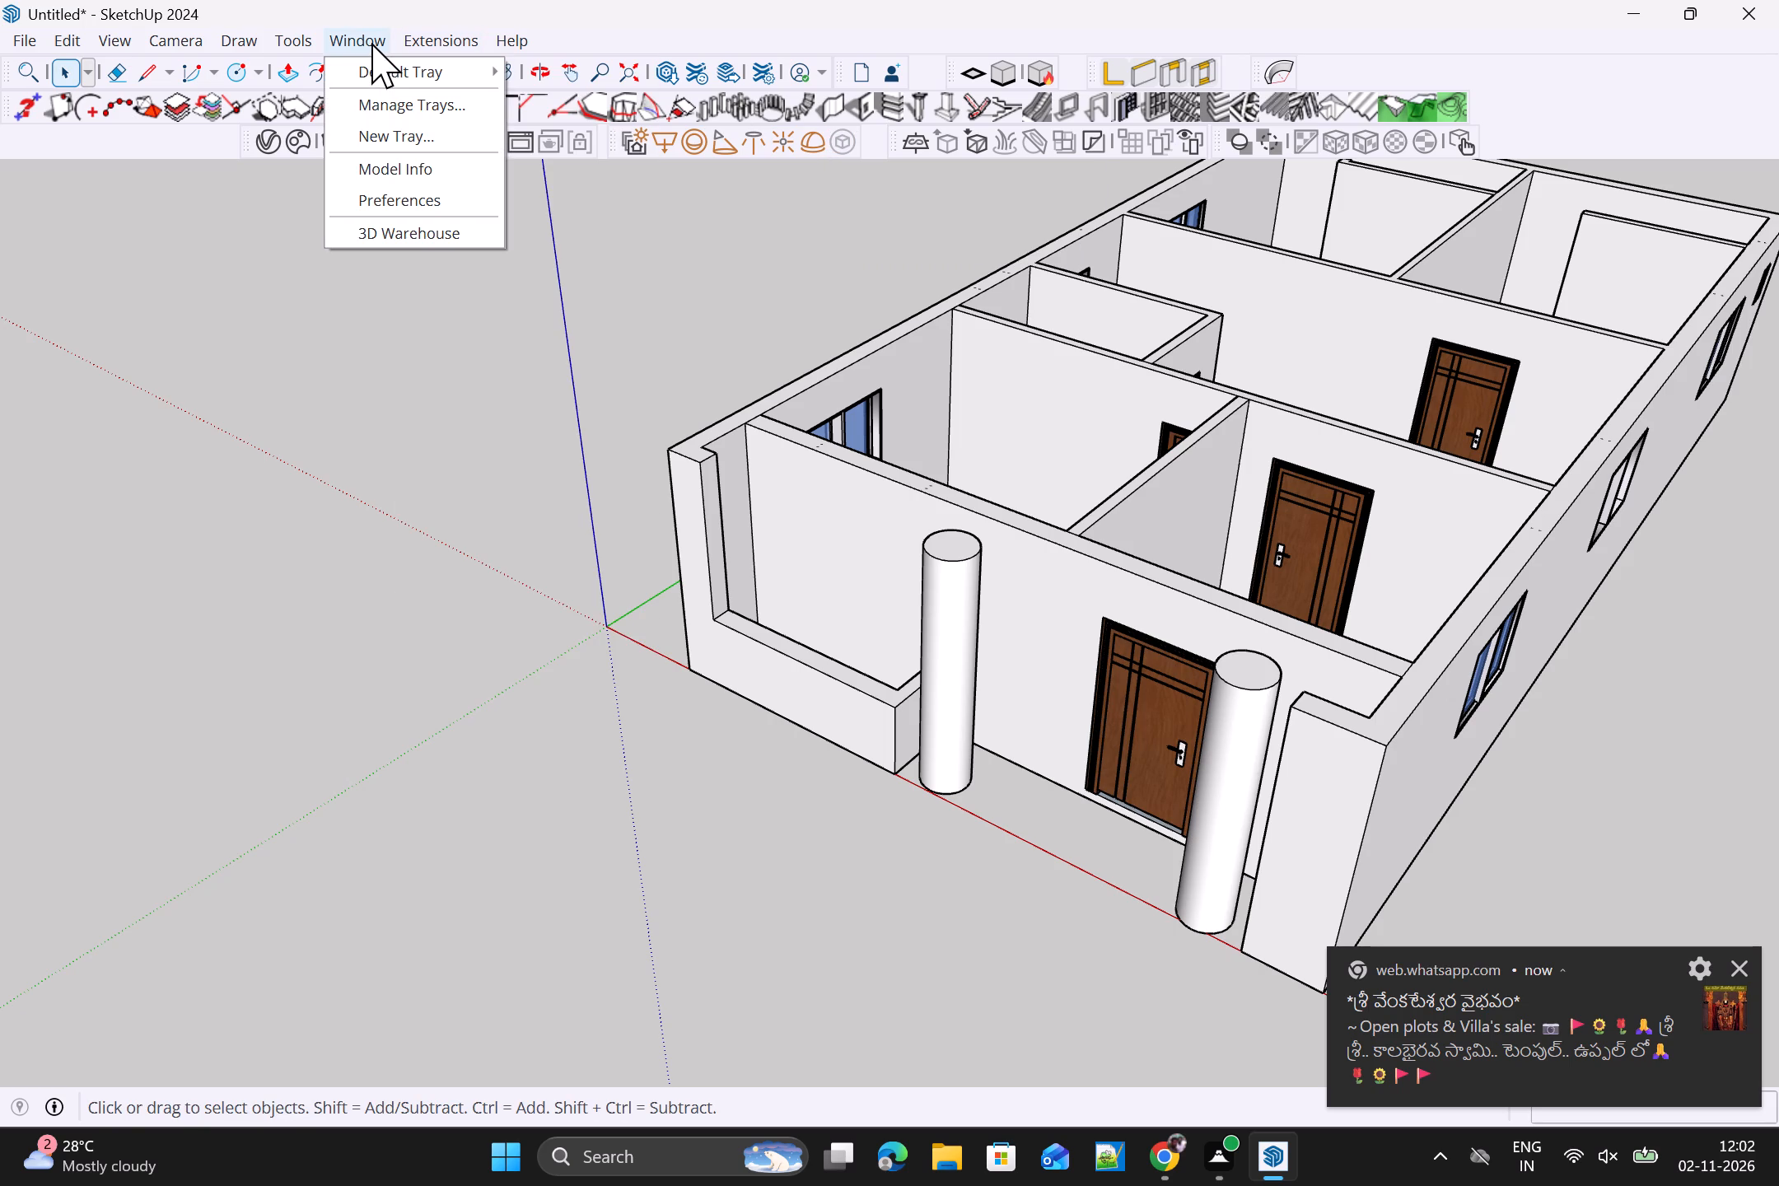
click(406, 224)
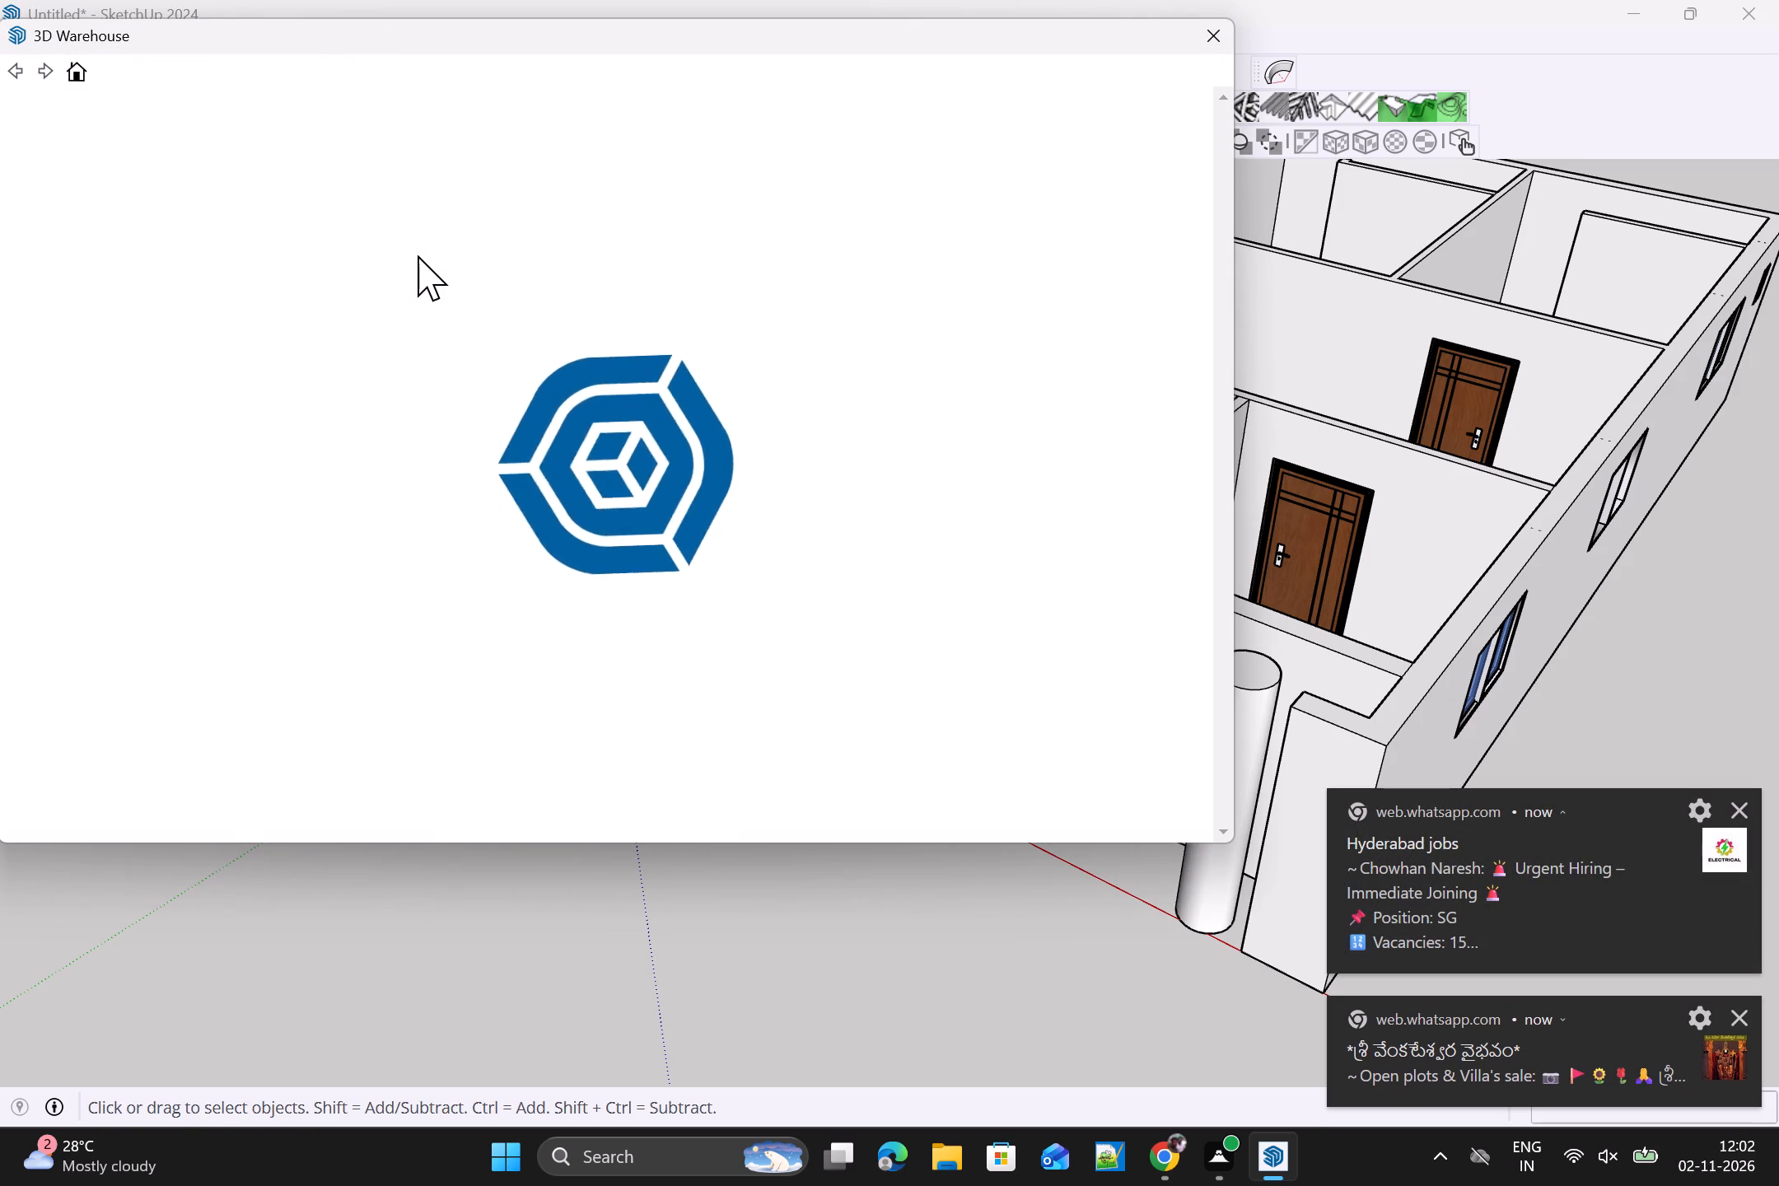
click(525, 116)
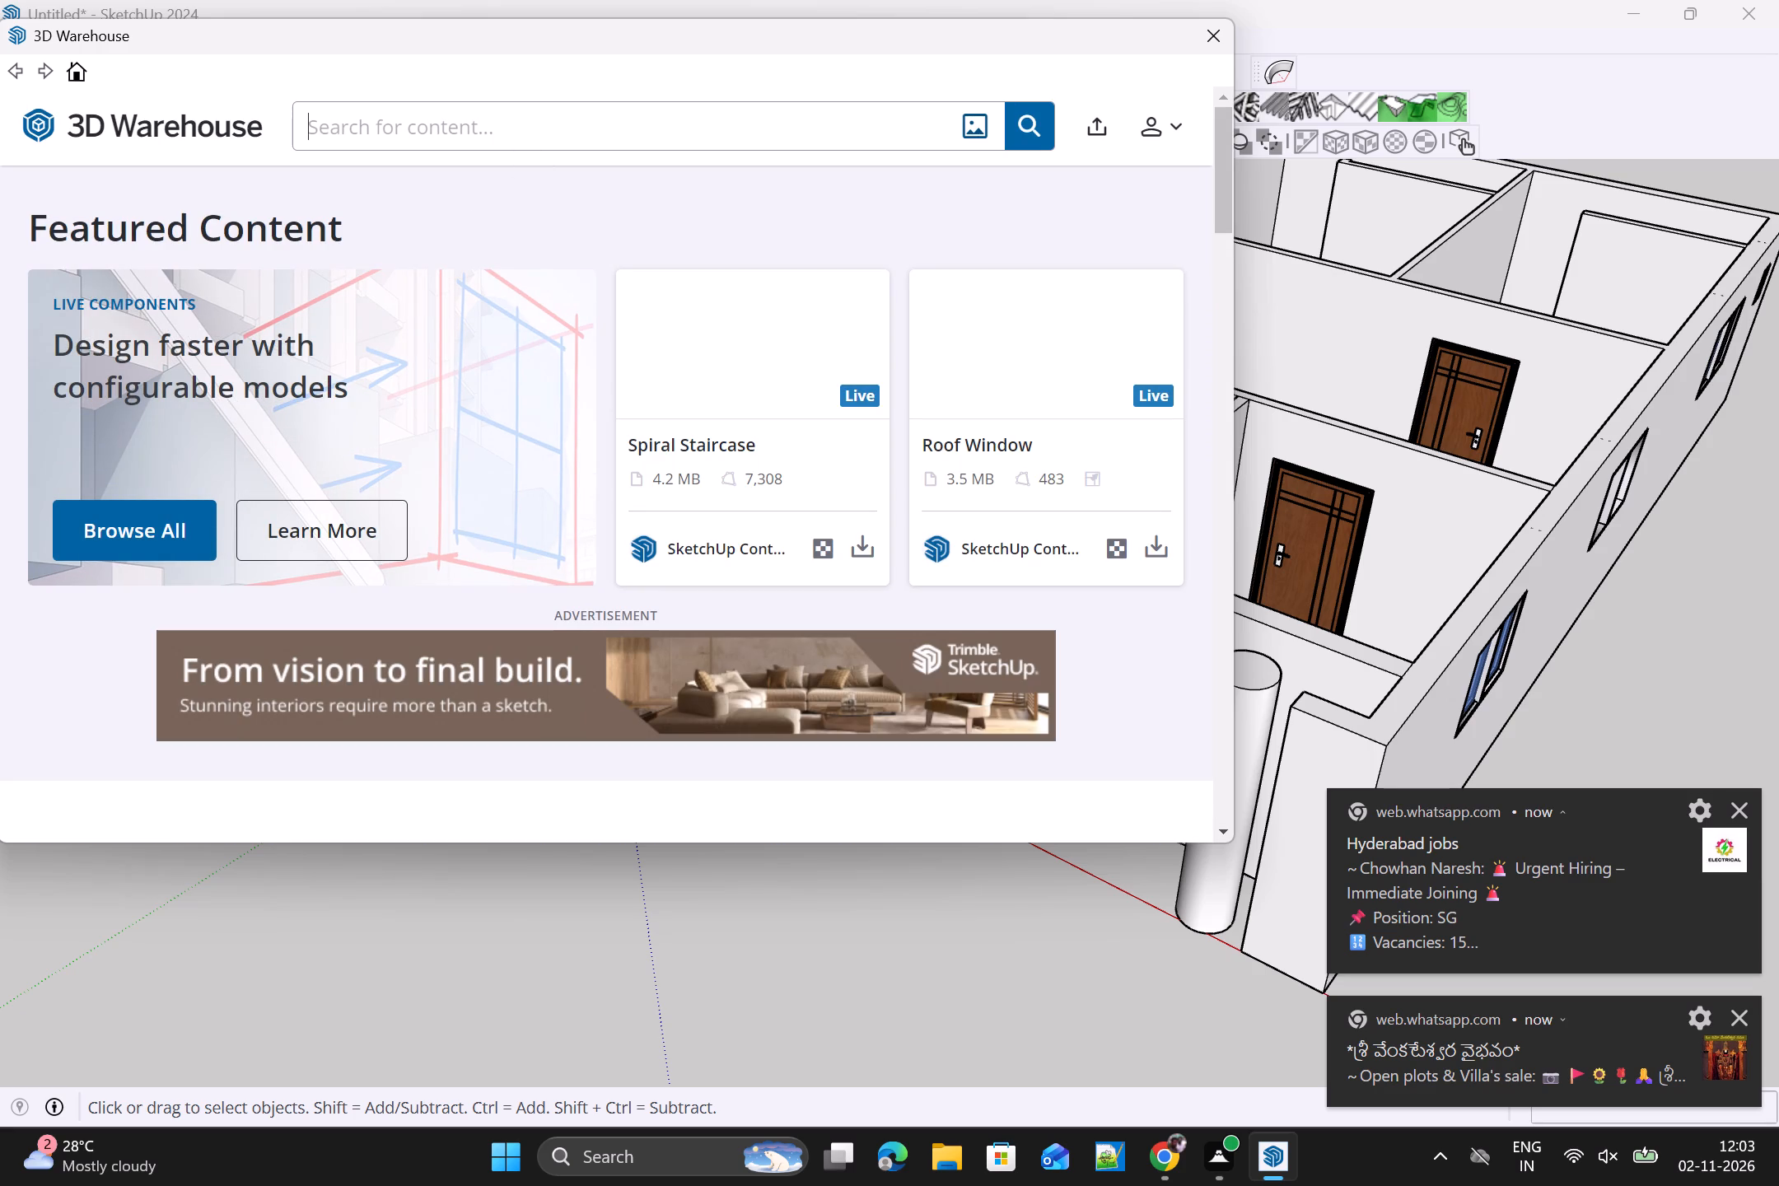
text(GATE)
key(Return)
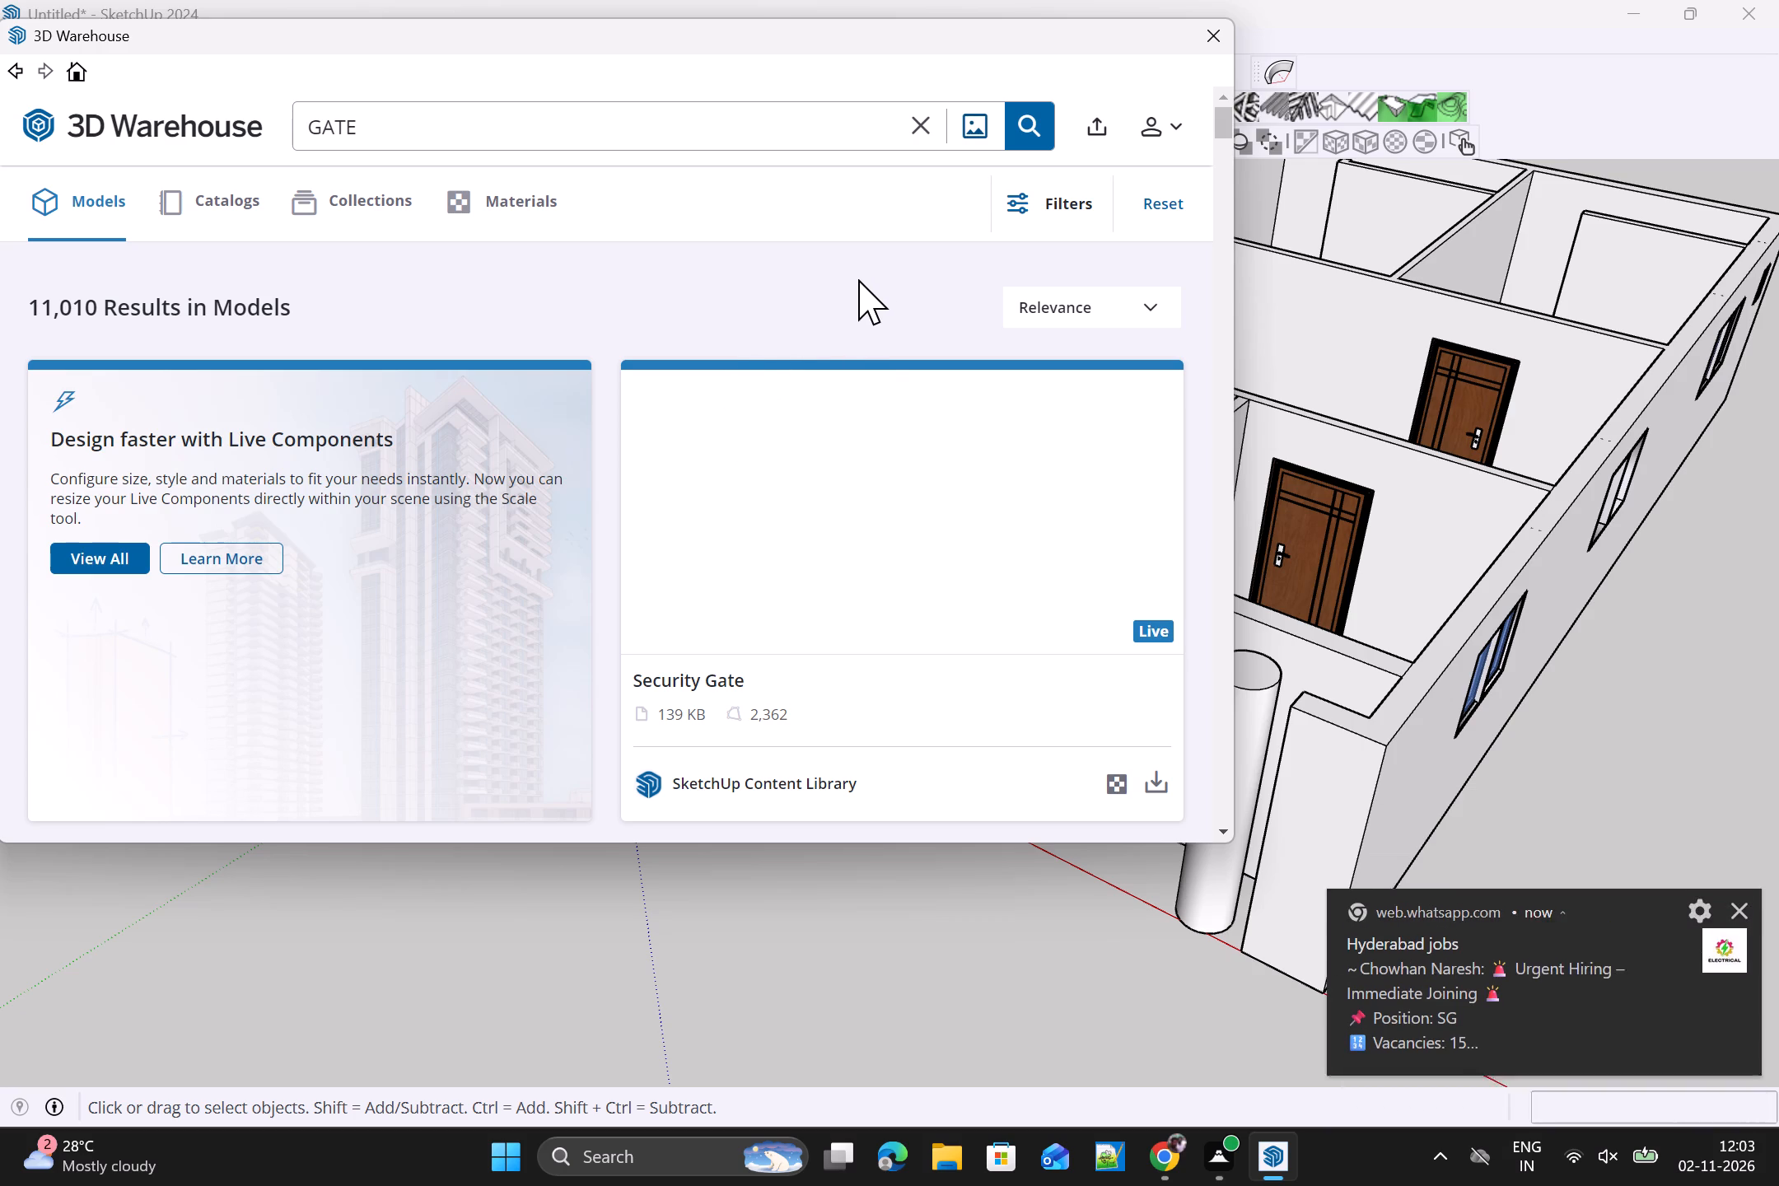
Browse the gate models in the search results for a double-leaf design suited to the house entrance.
scroll(868, 554, down, 1)
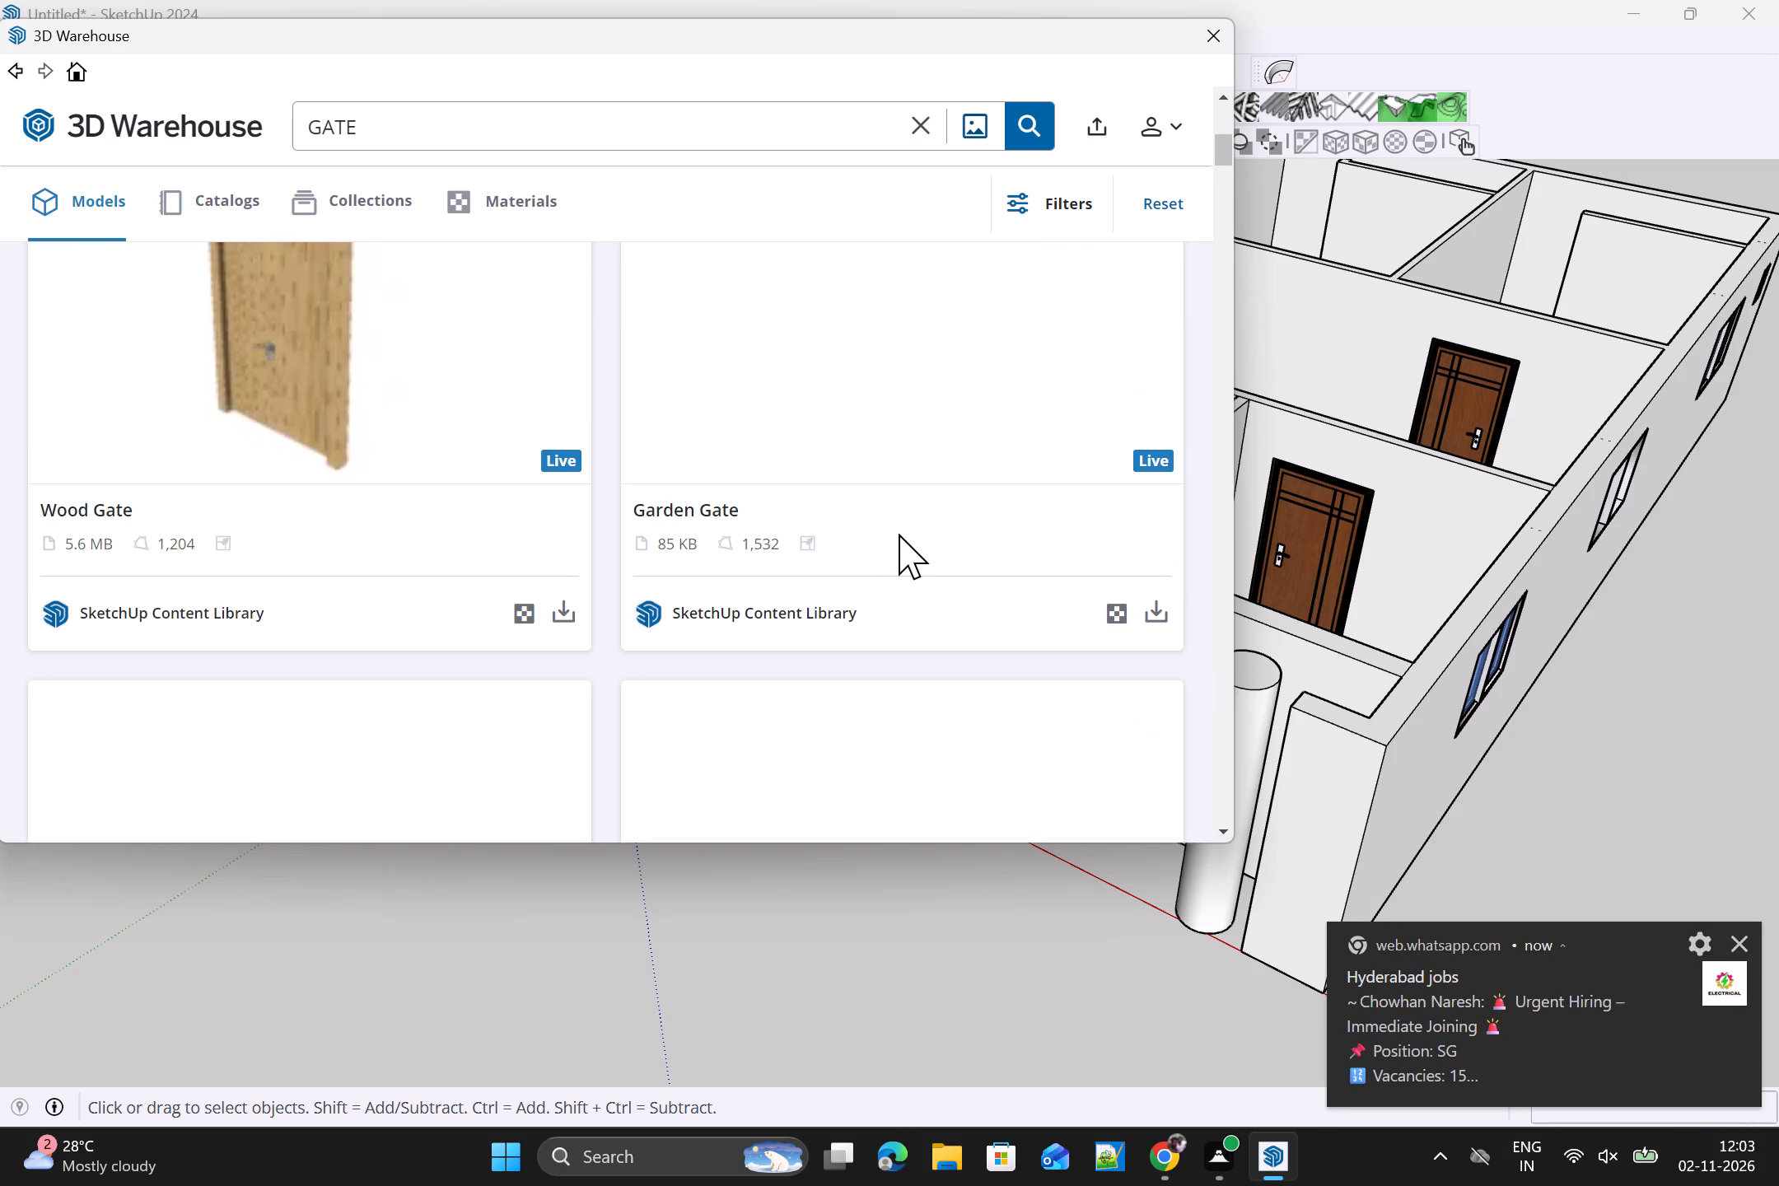
scroll(899, 534, up, 1)
scroll(899, 534, down, 1)
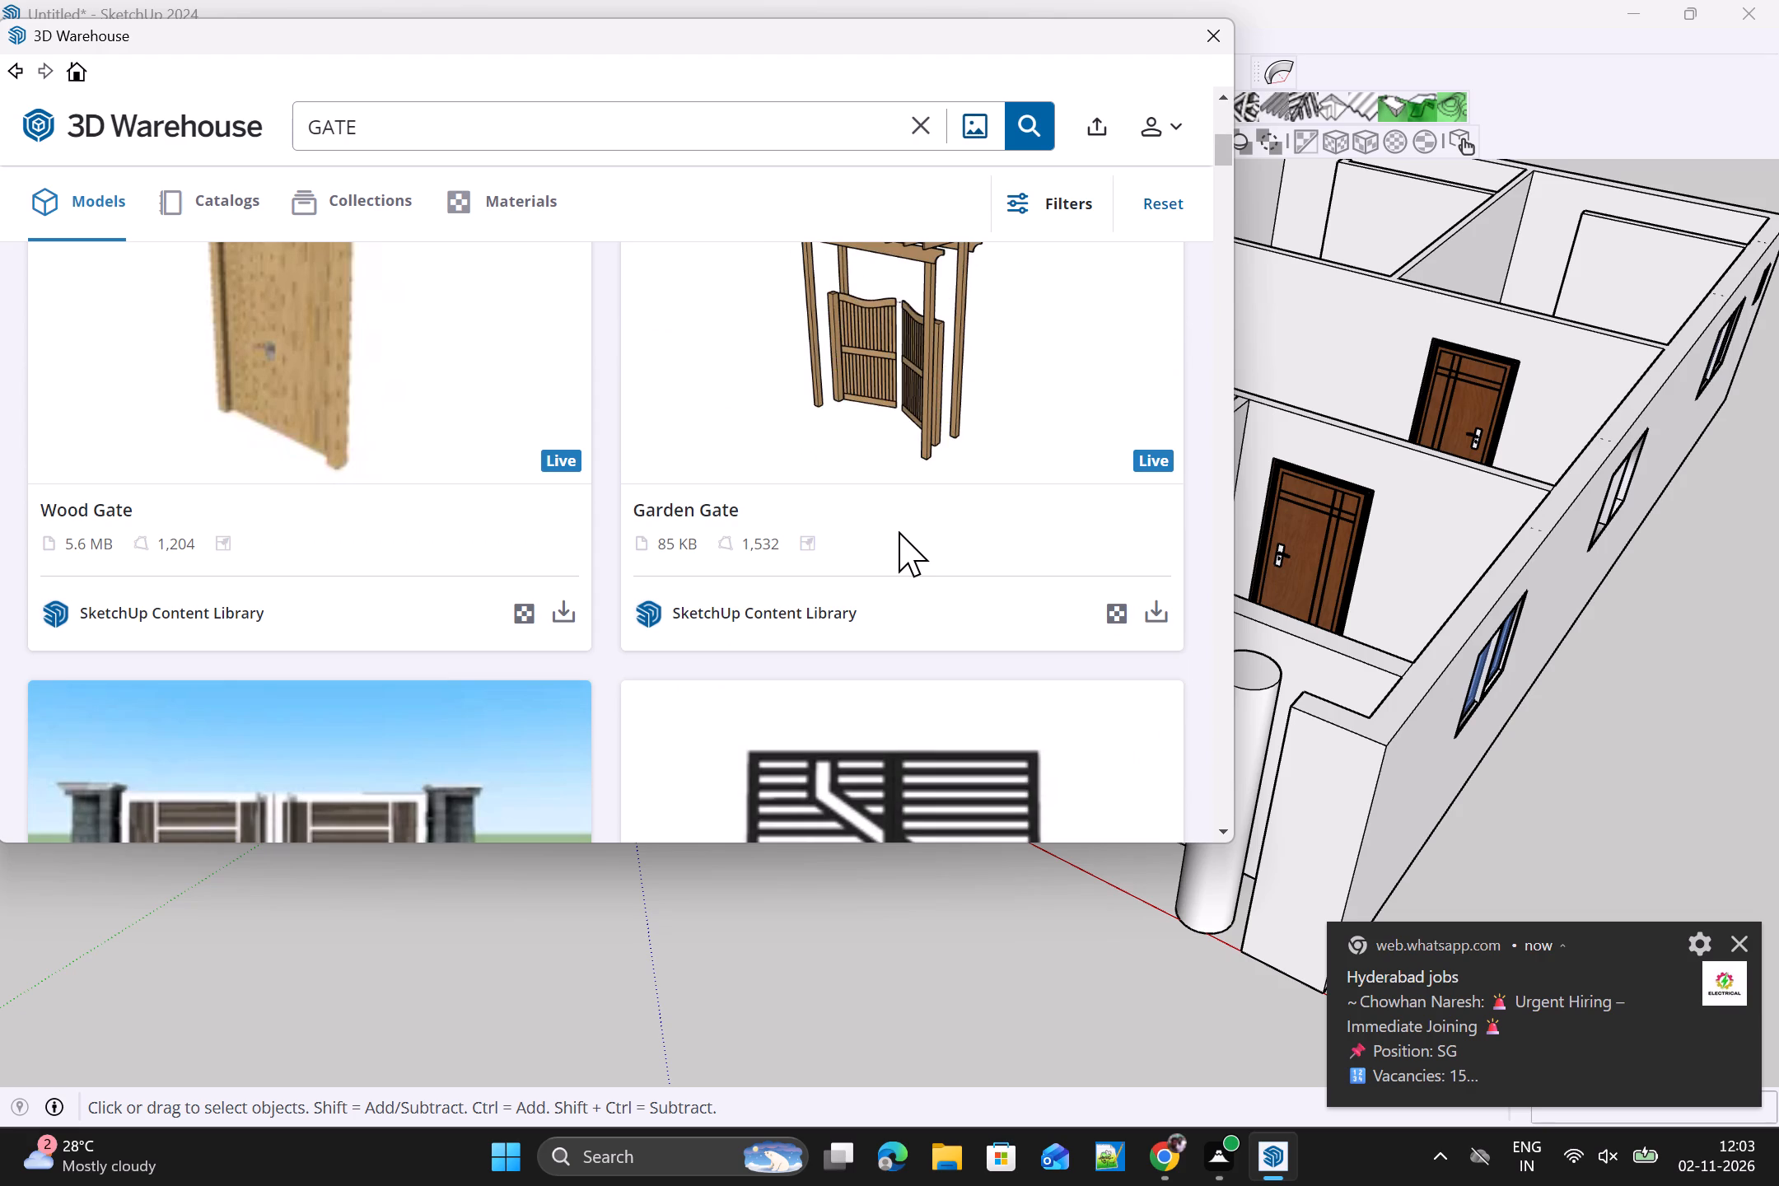
scroll(899, 531, down, 1)
scroll(899, 531, up, 1)
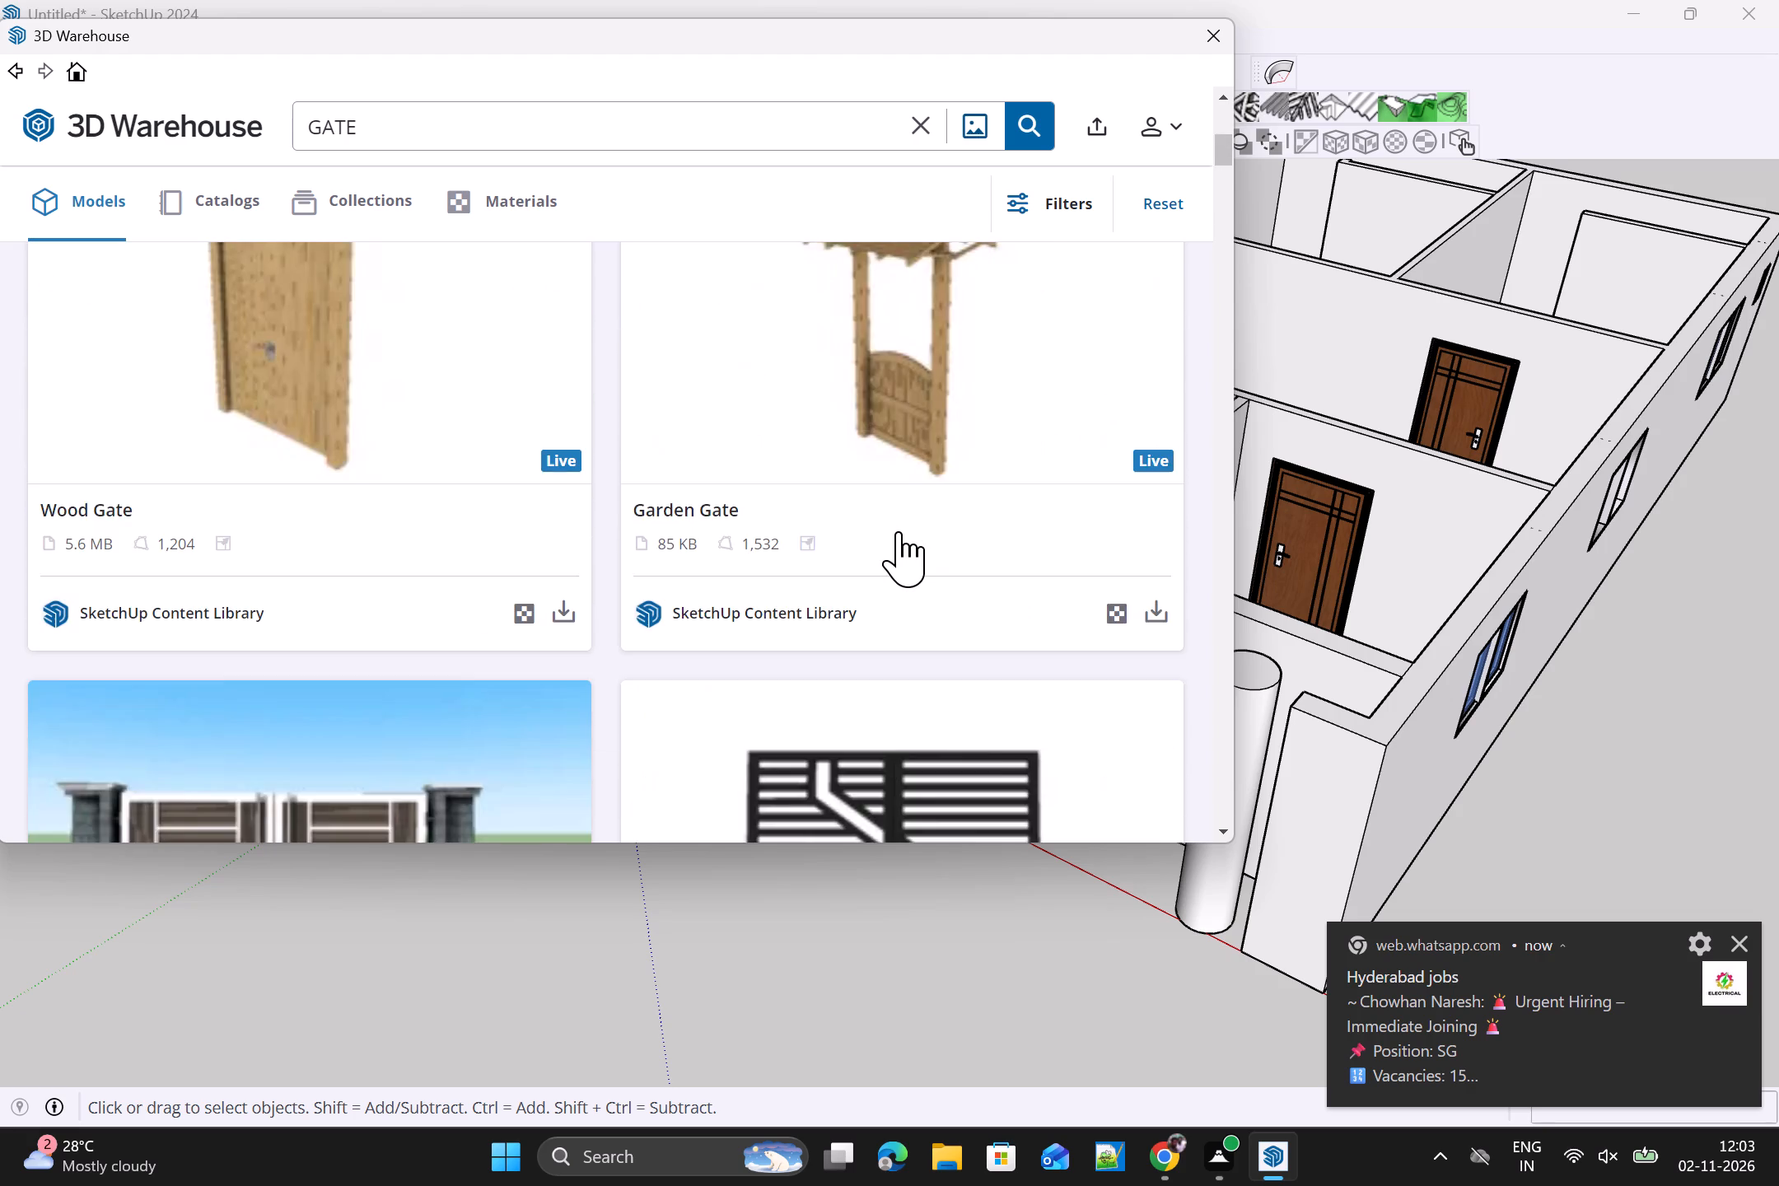
scroll(899, 531, down, 1)
scroll(899, 531, up, 1)
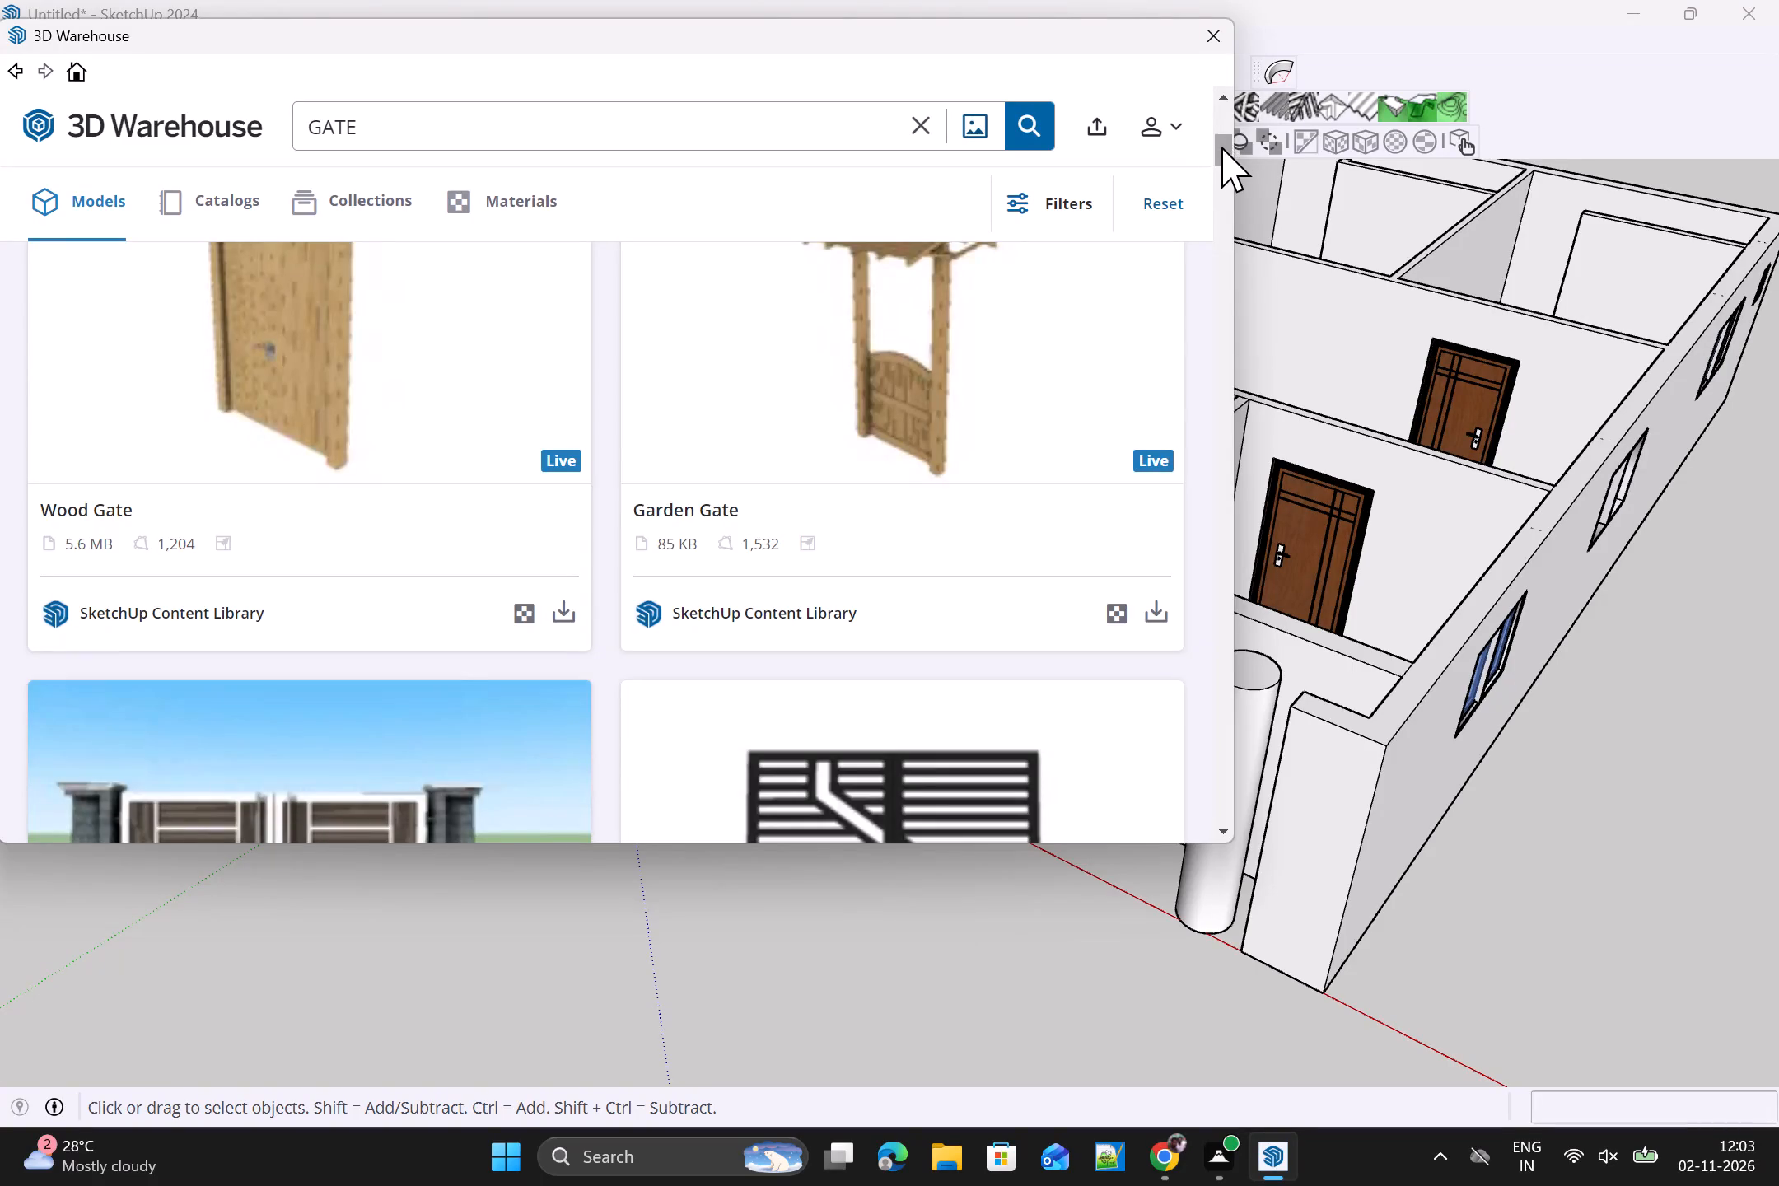
drag(1221, 147, 1221, 170)
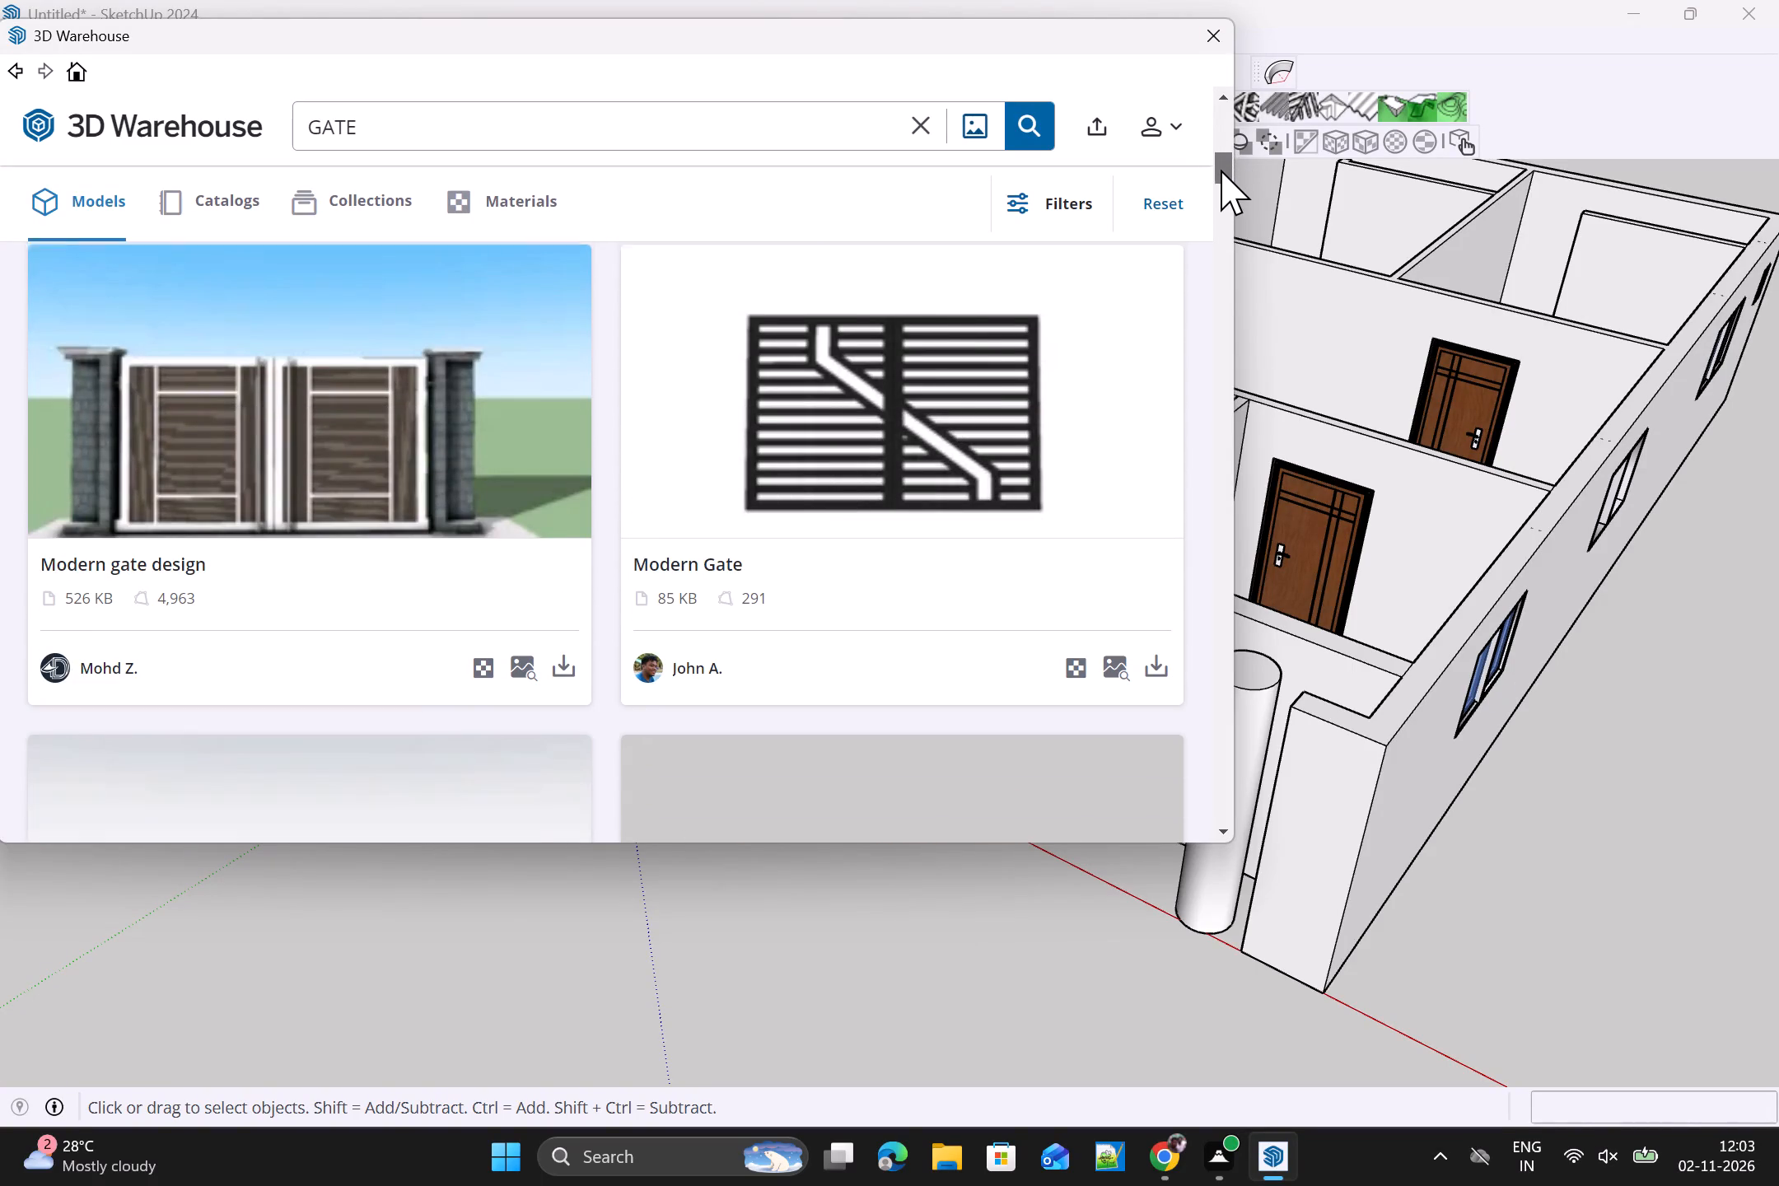
drag(1221, 170, 1219, 209)
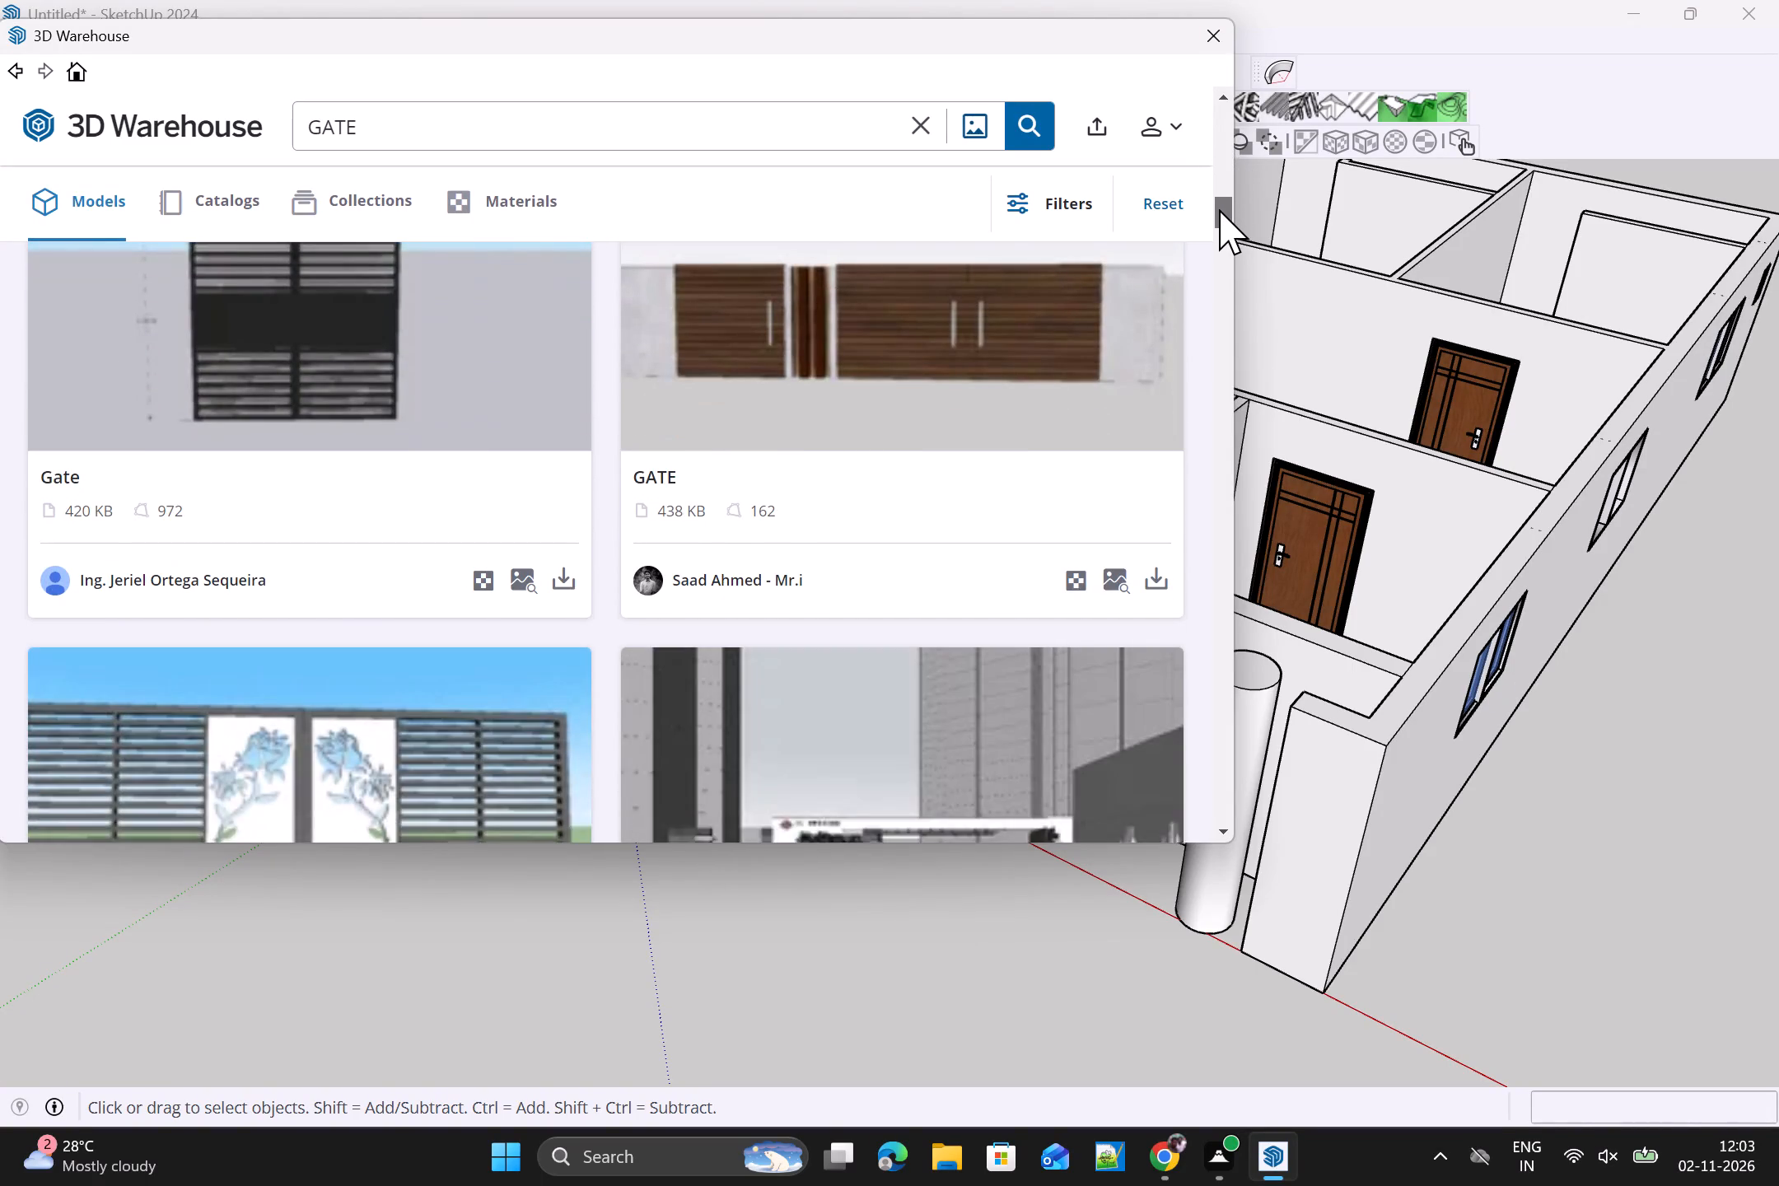
drag(1219, 209, 1209, 248)
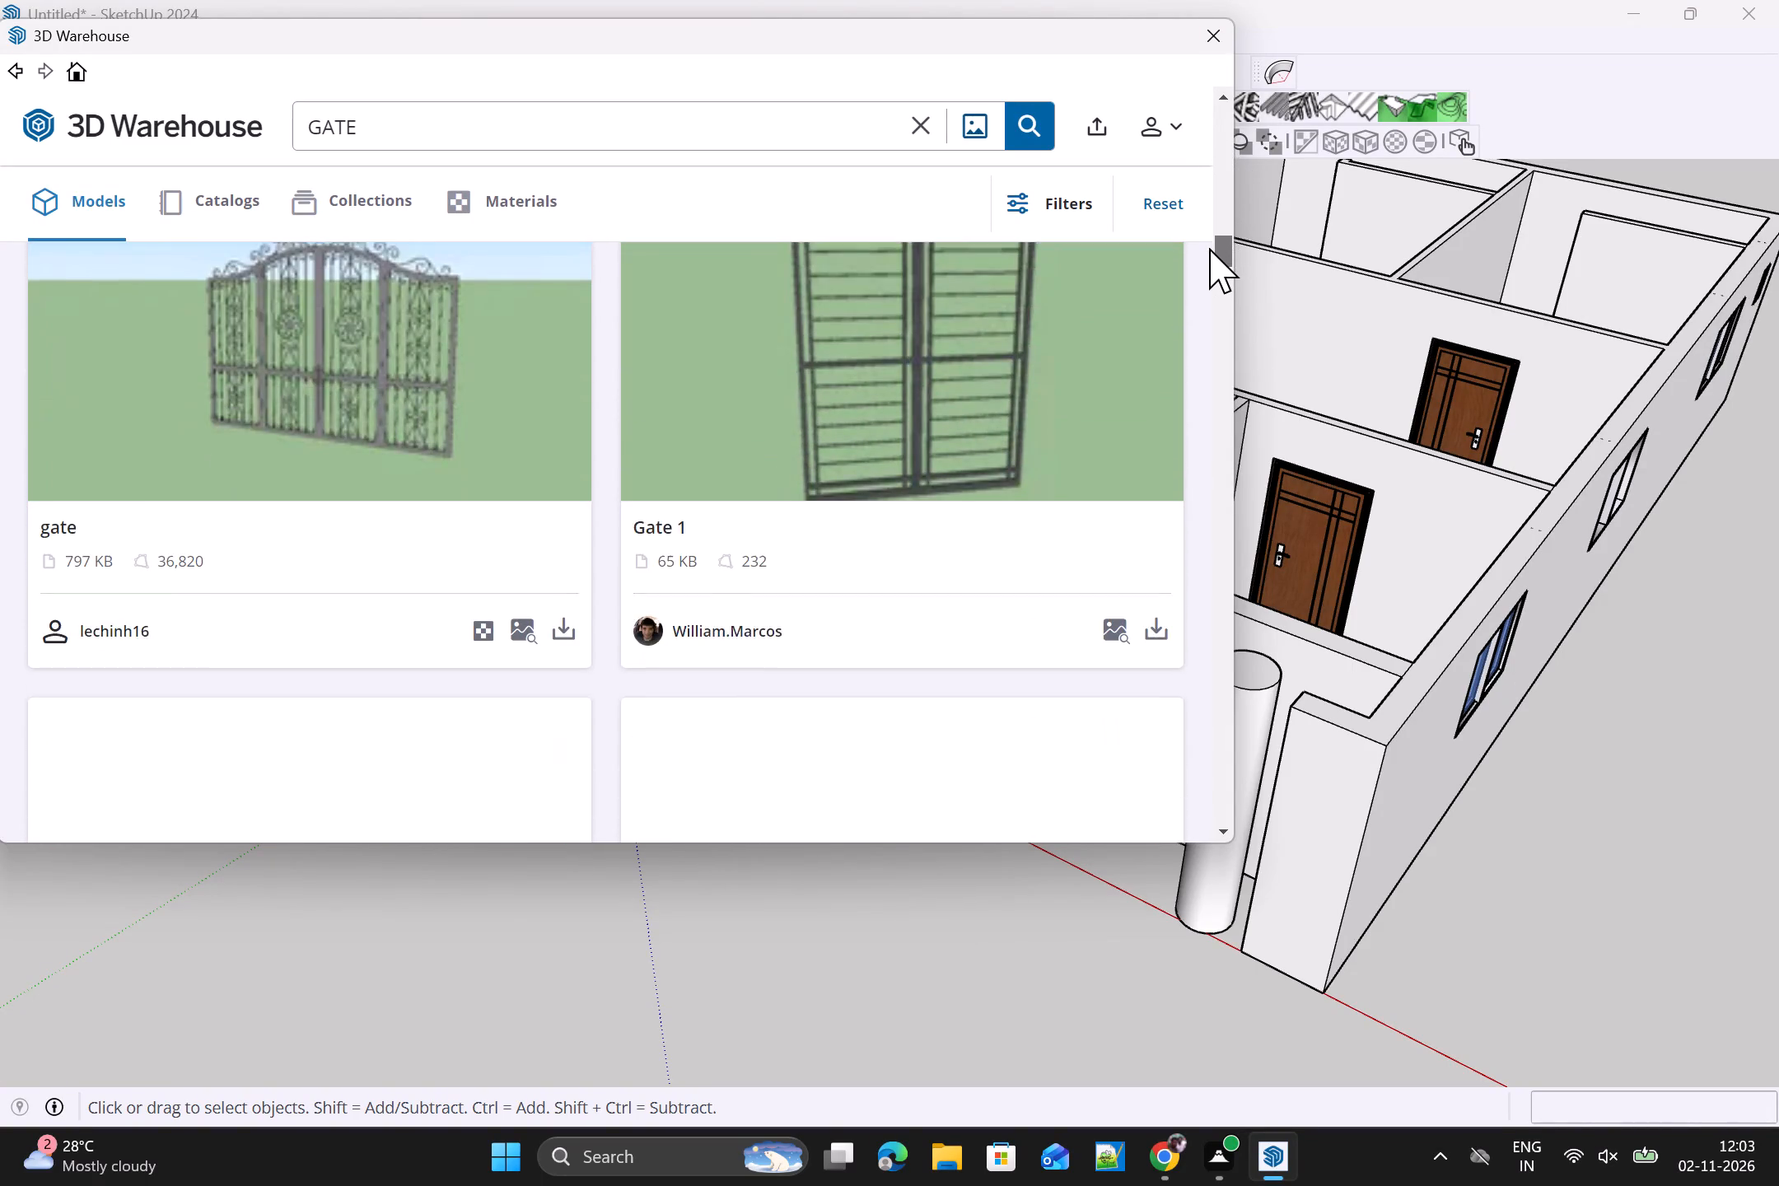
drag(1209, 248, 1201, 265)
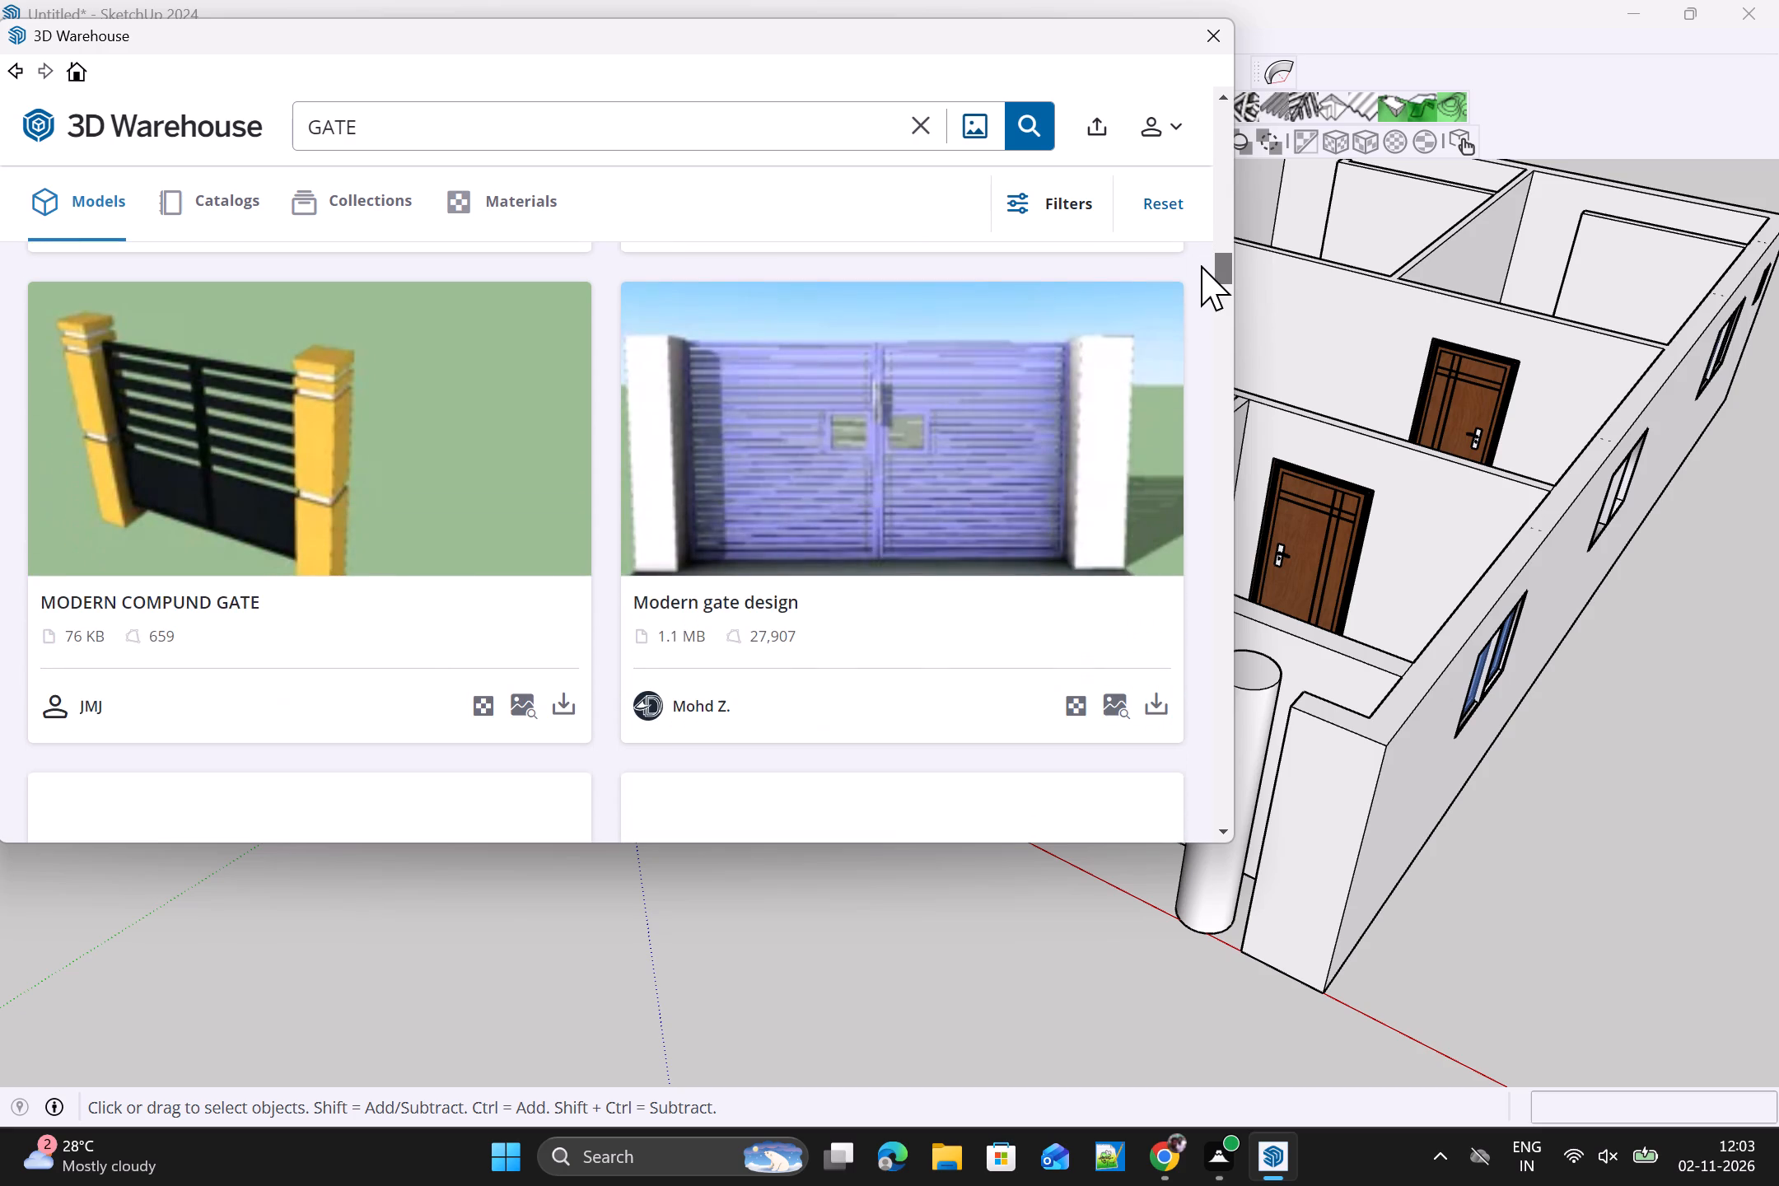
drag(1201, 265, 1201, 278)
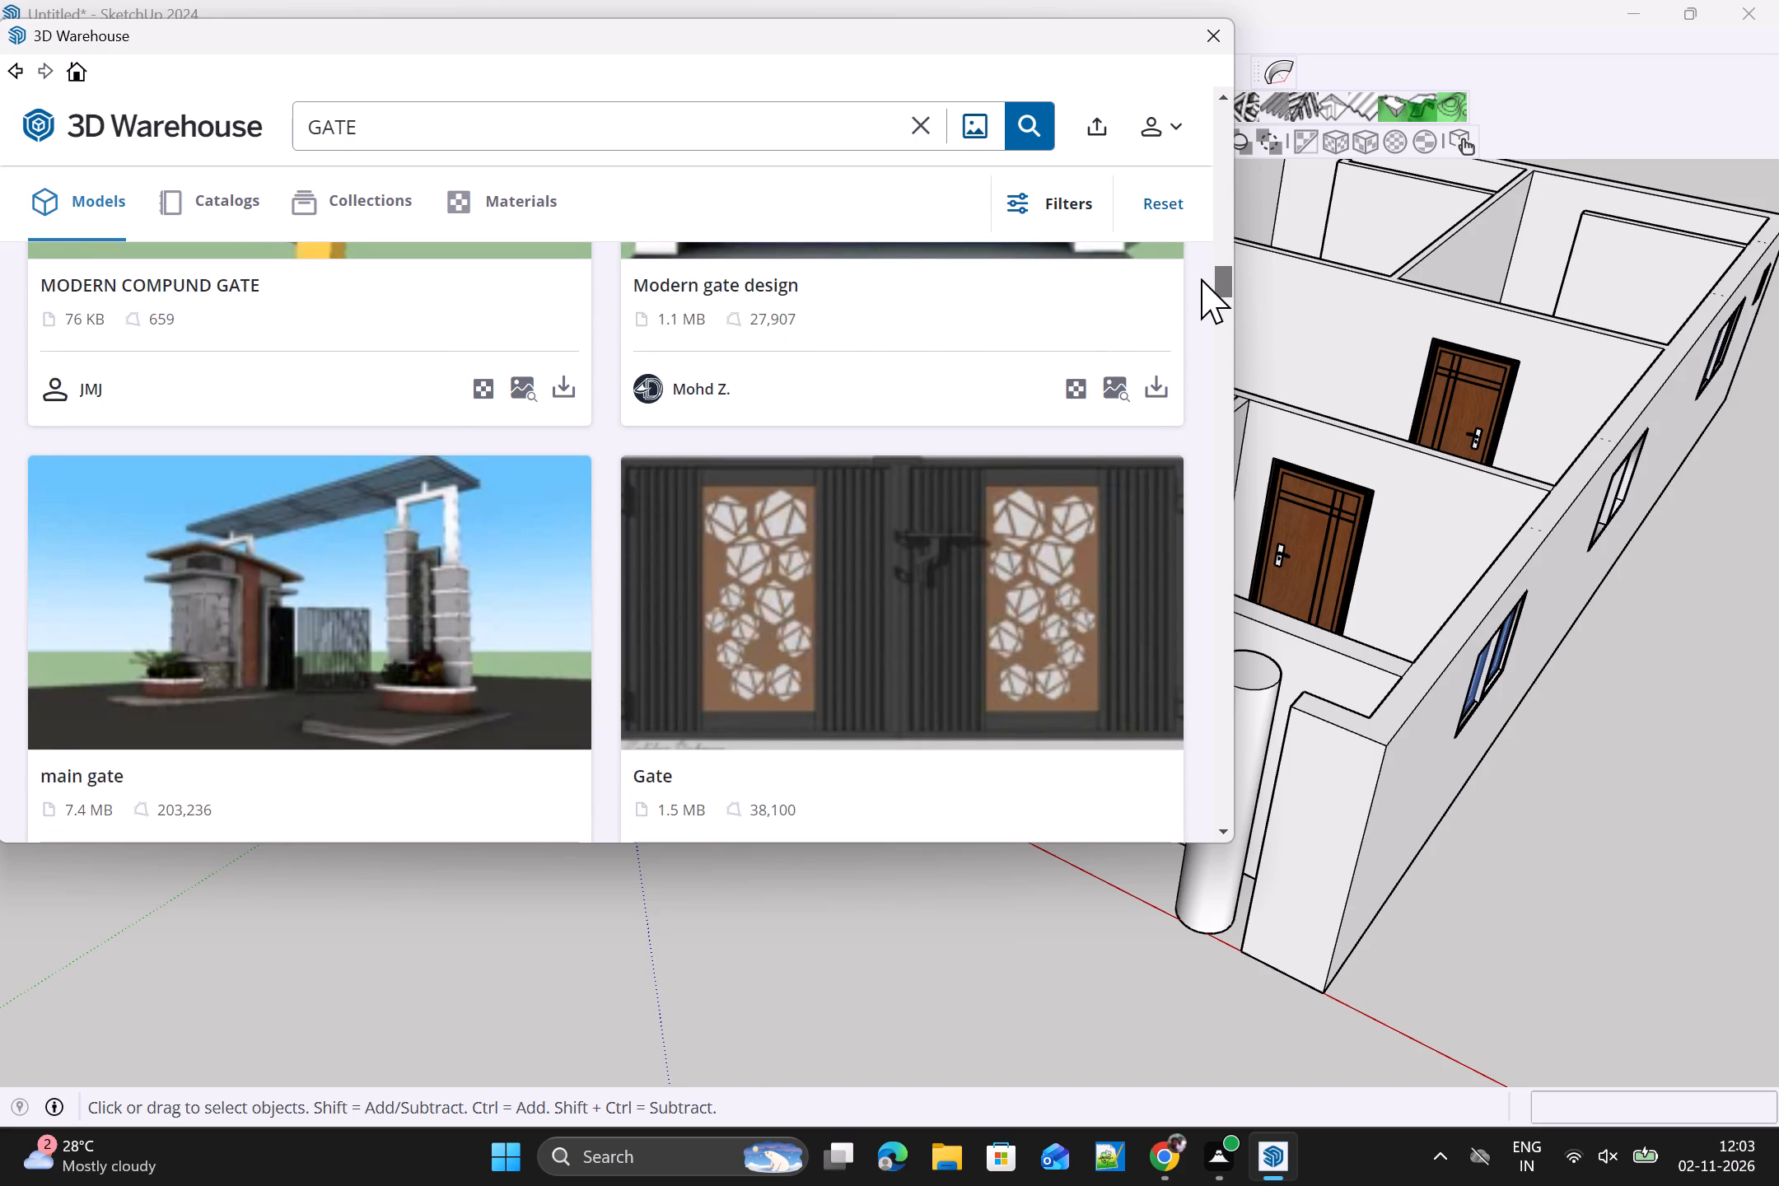
drag(1201, 278, 1201, 315)
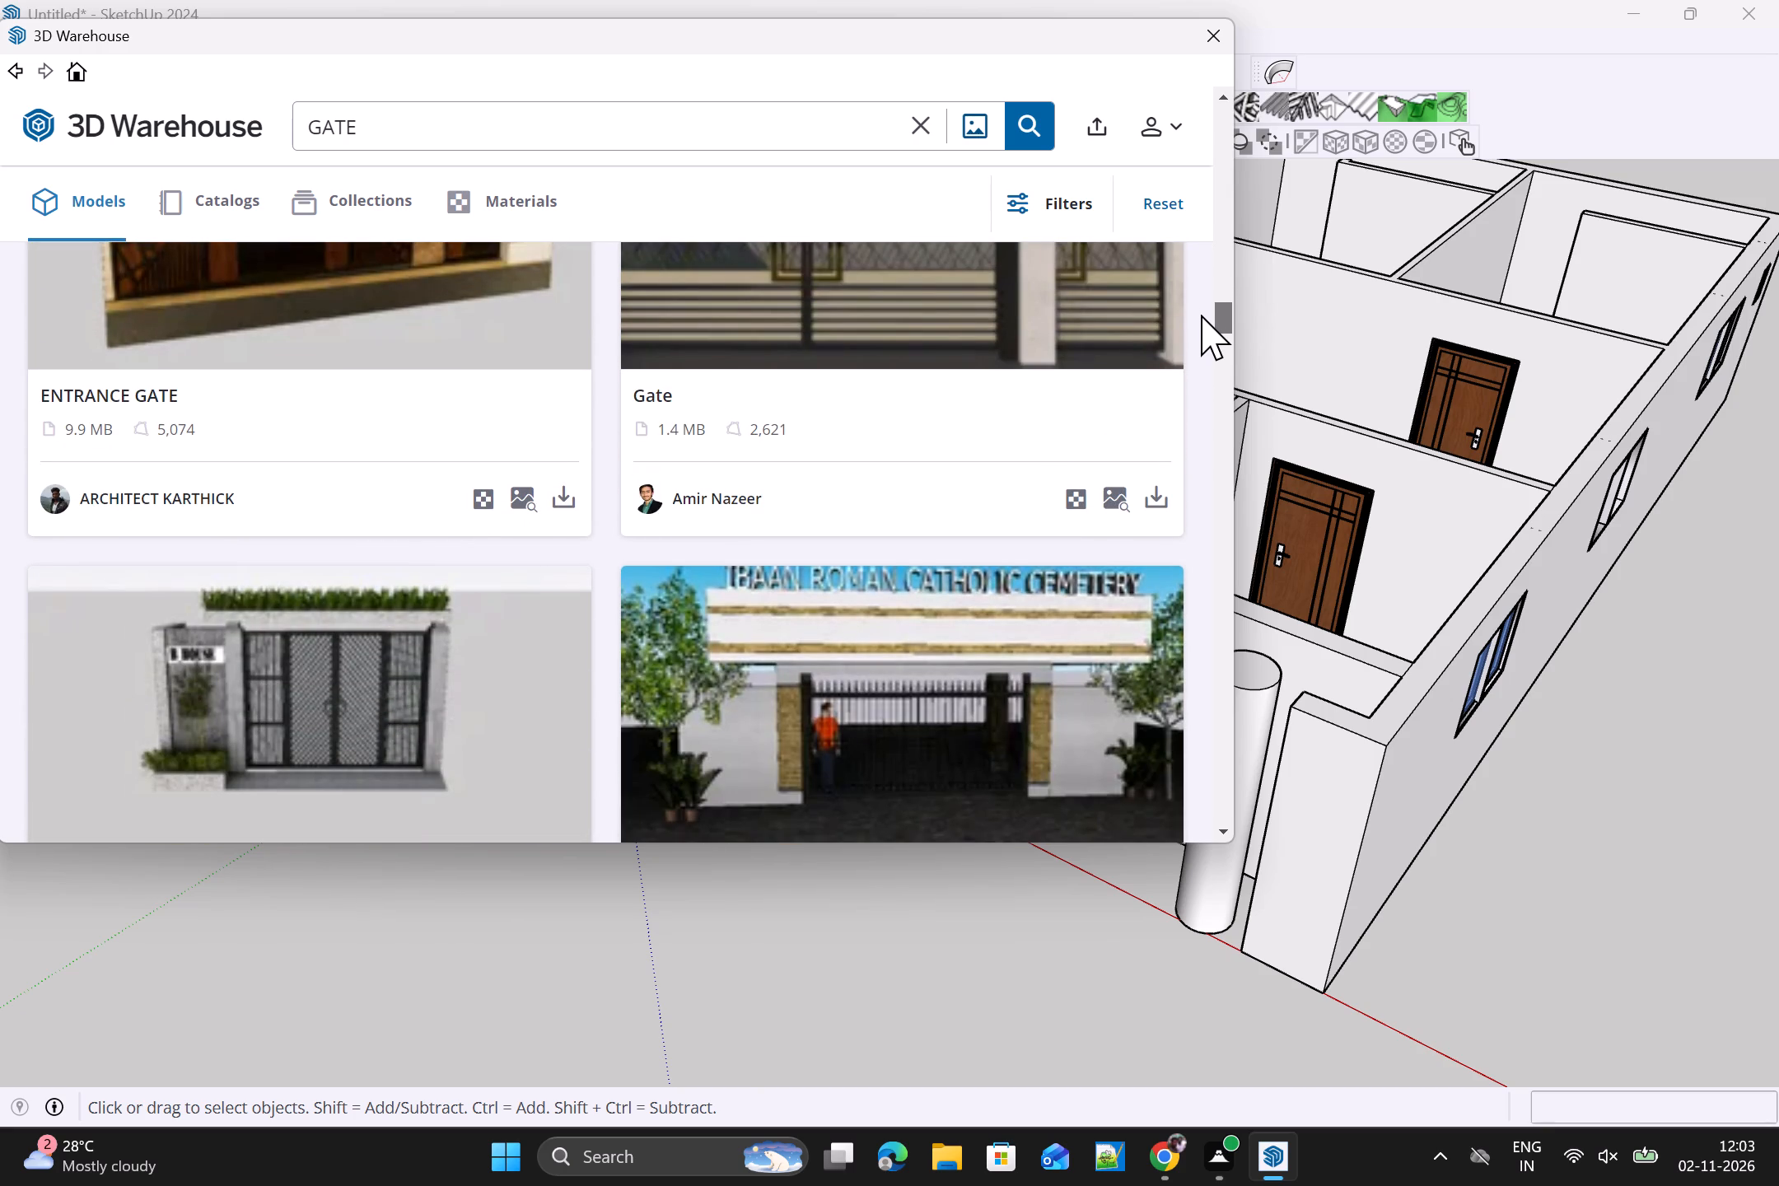
drag(1201, 315, 1201, 325)
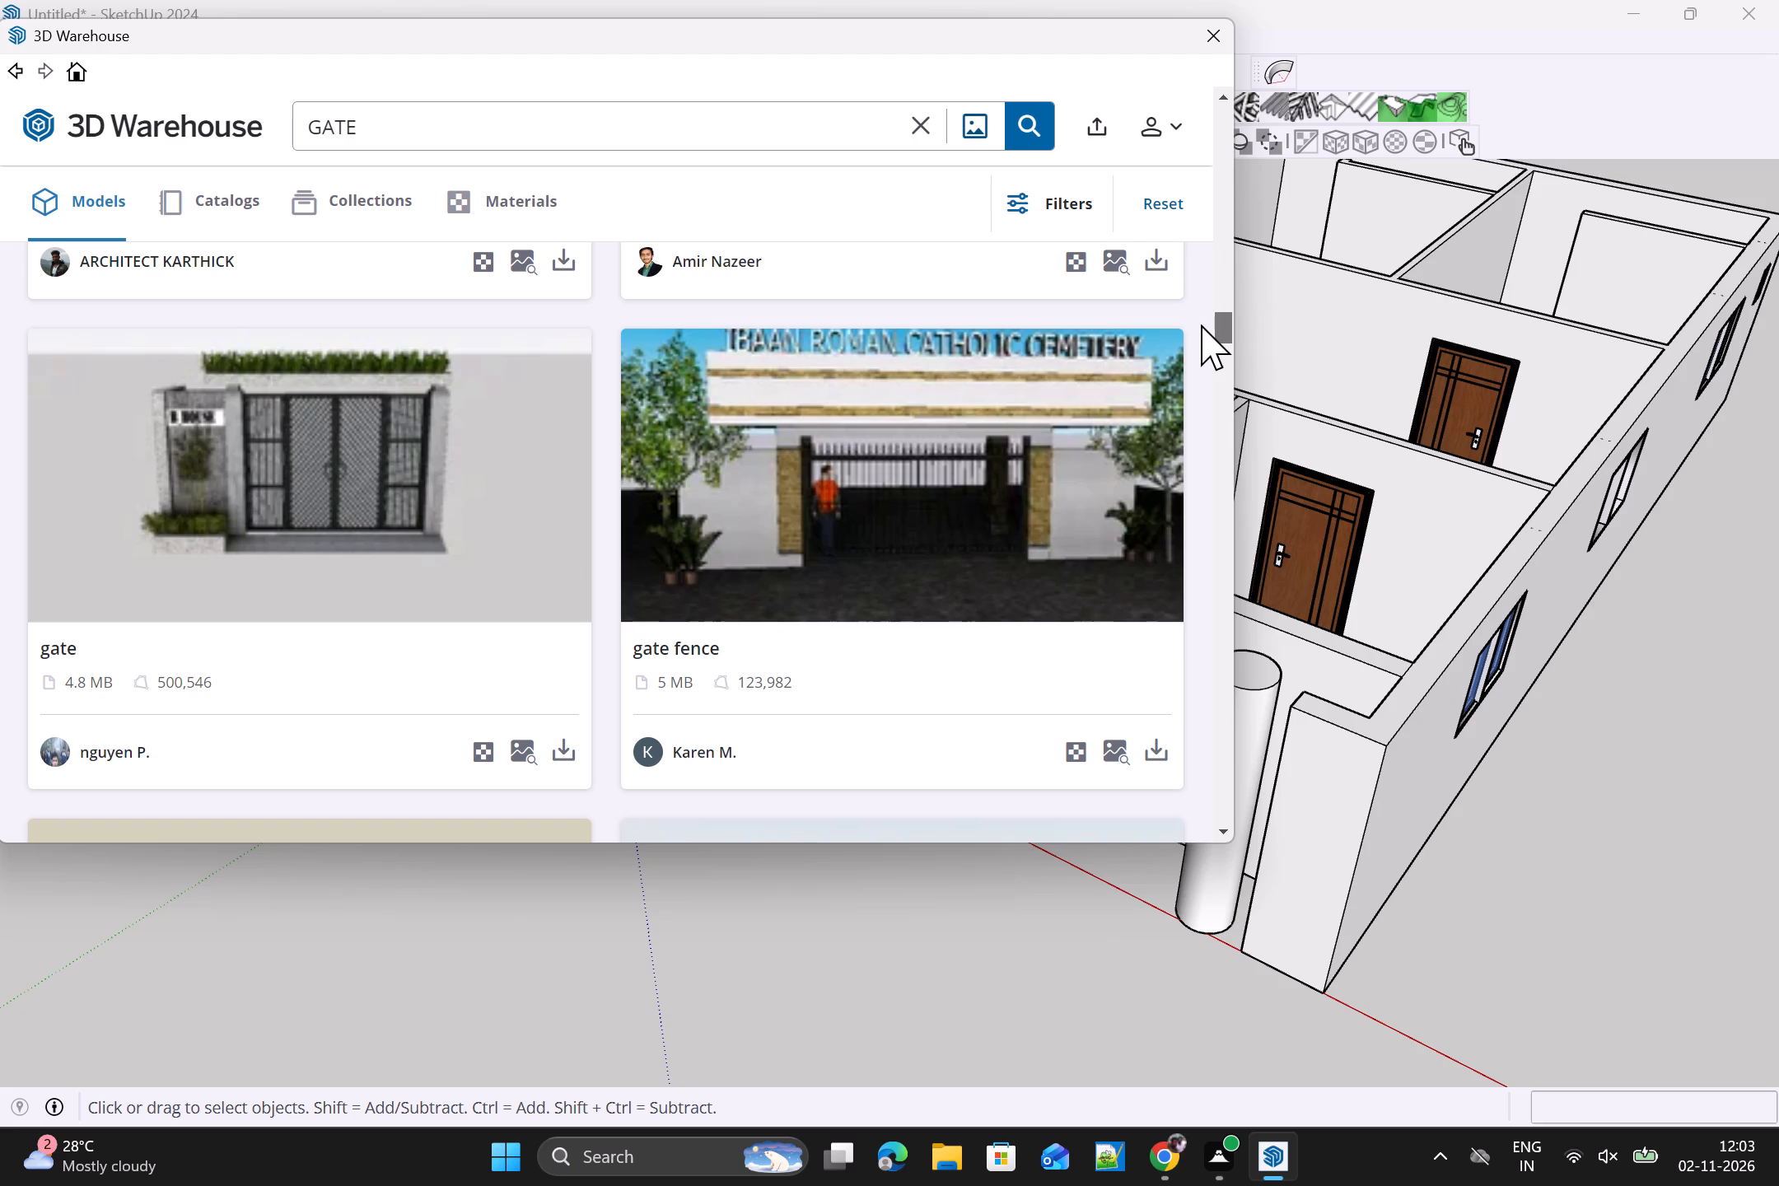
drag(1201, 325, 1201, 329)
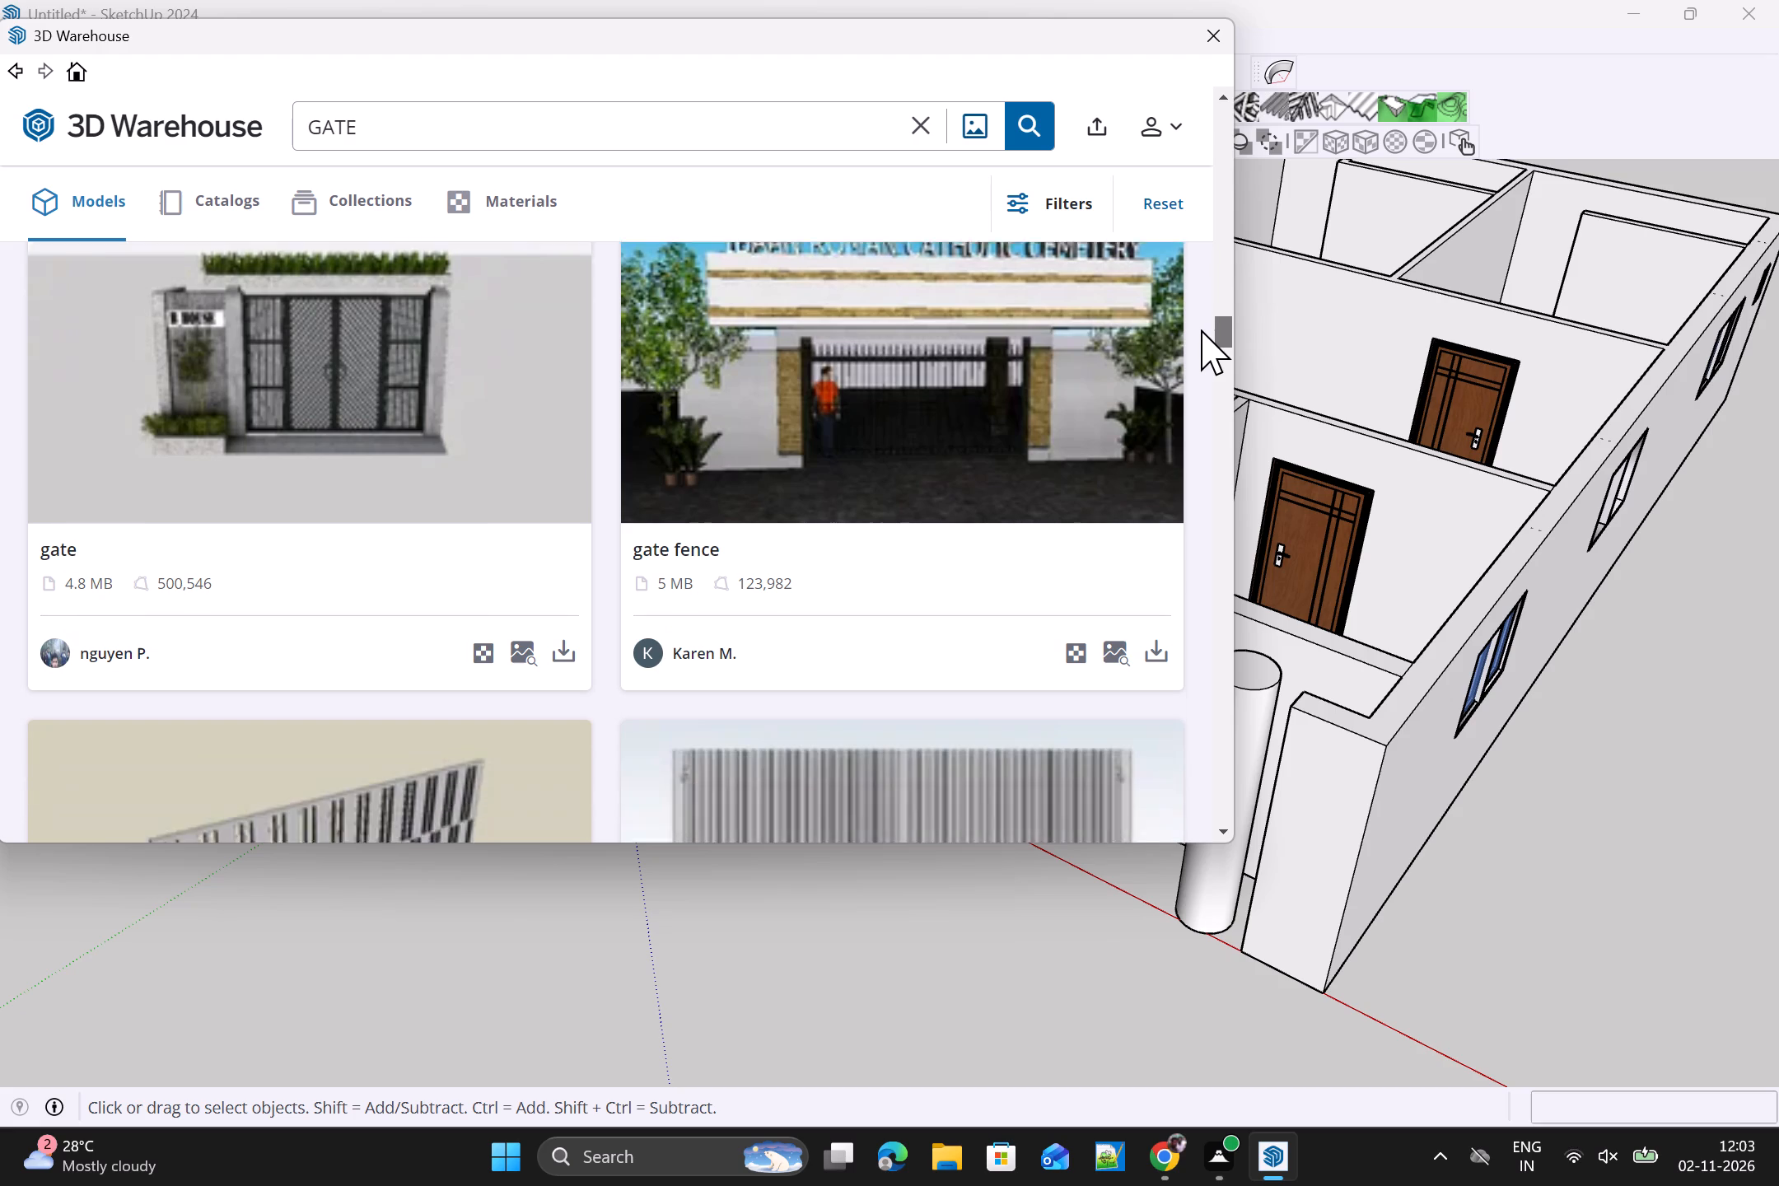
drag(1201, 329, 1200, 357)
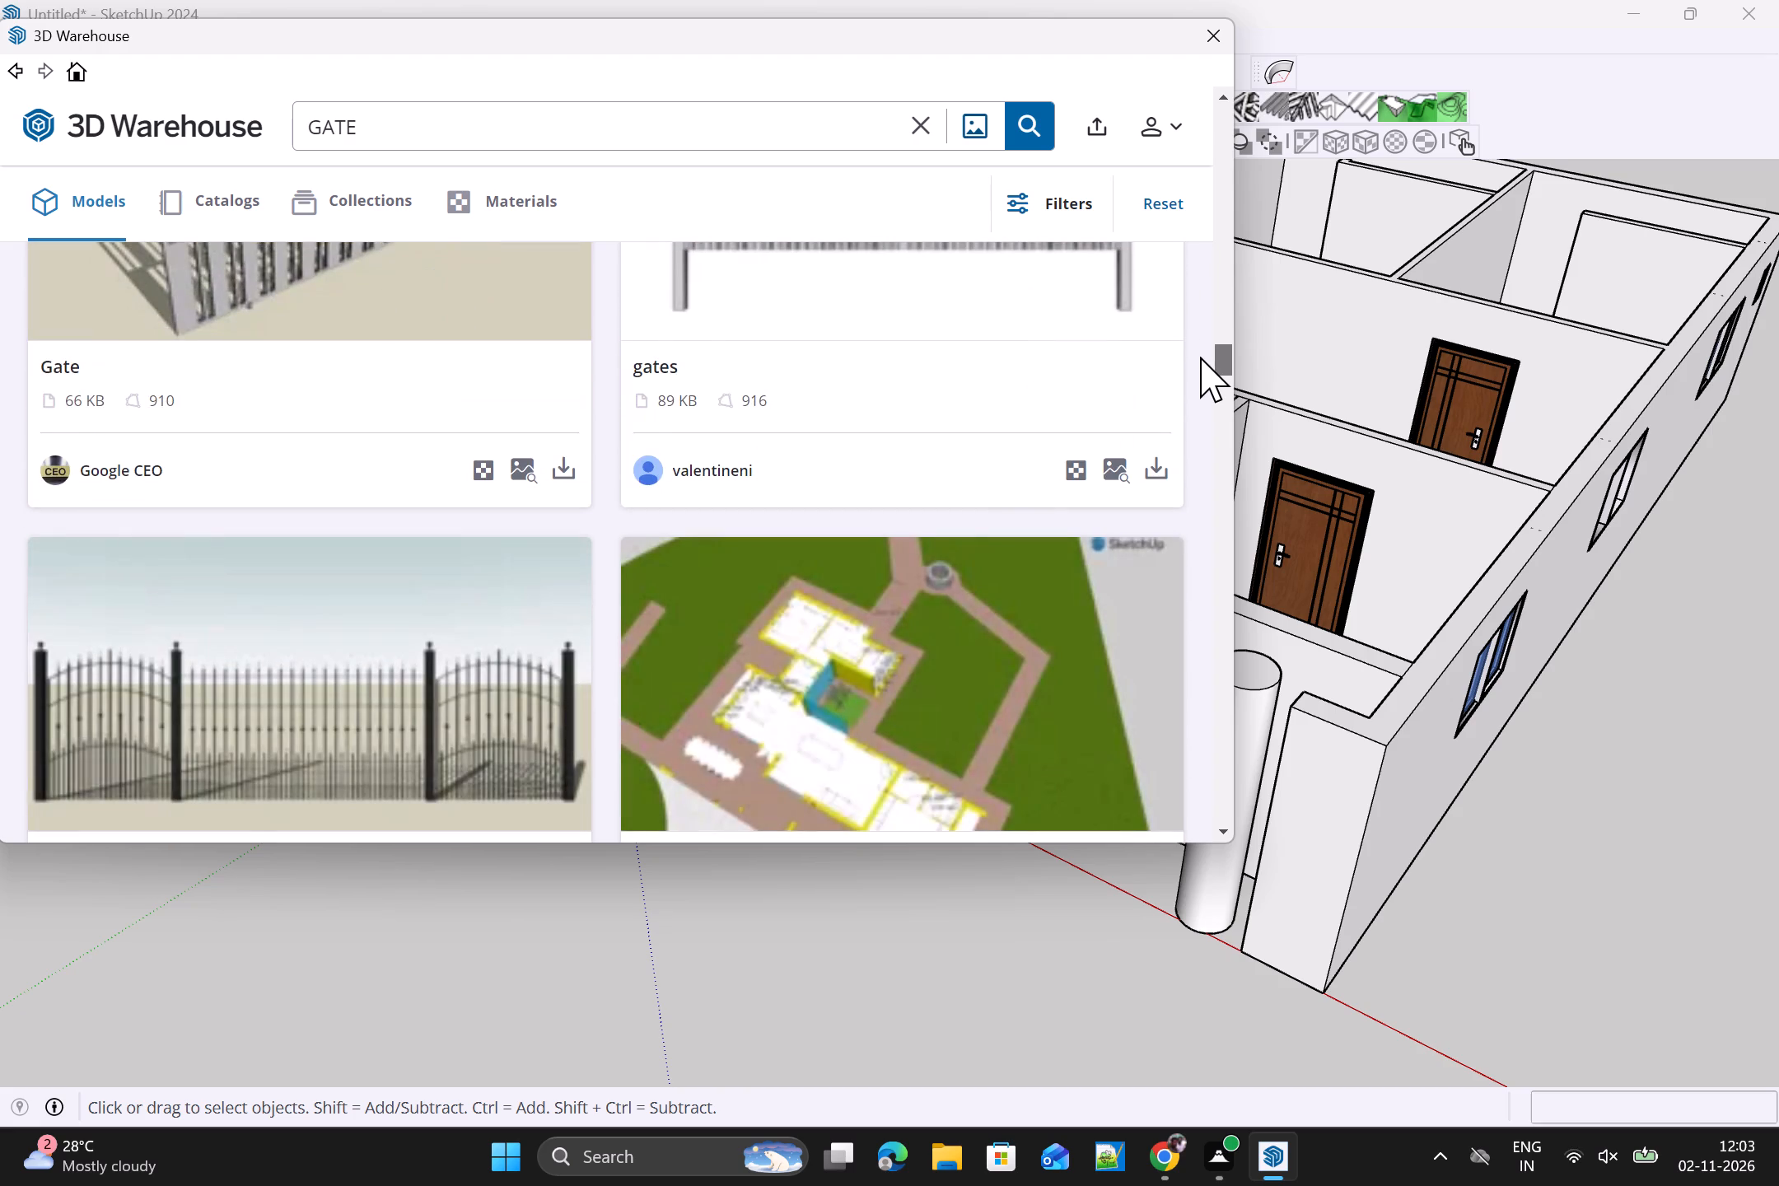
drag(1200, 357, 1196, 377)
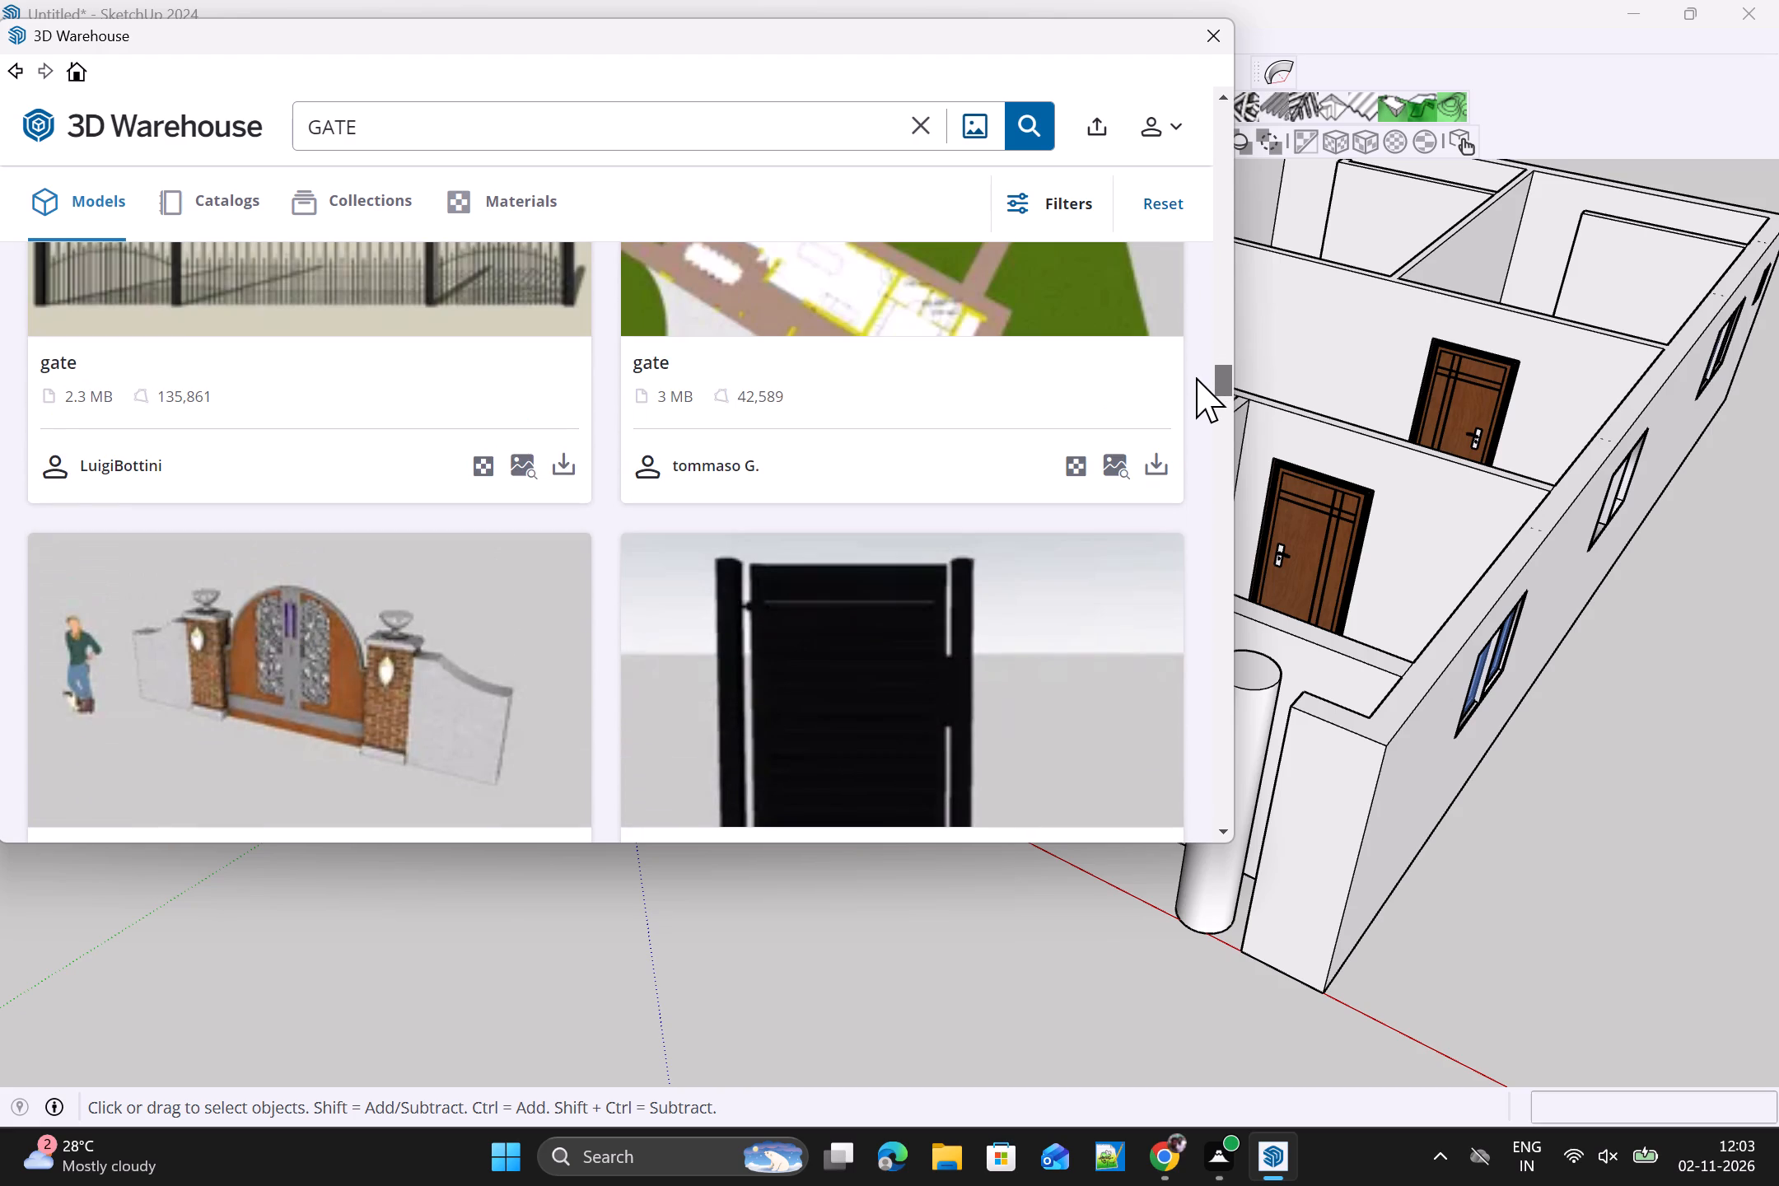
drag(1196, 377, 1194, 272)
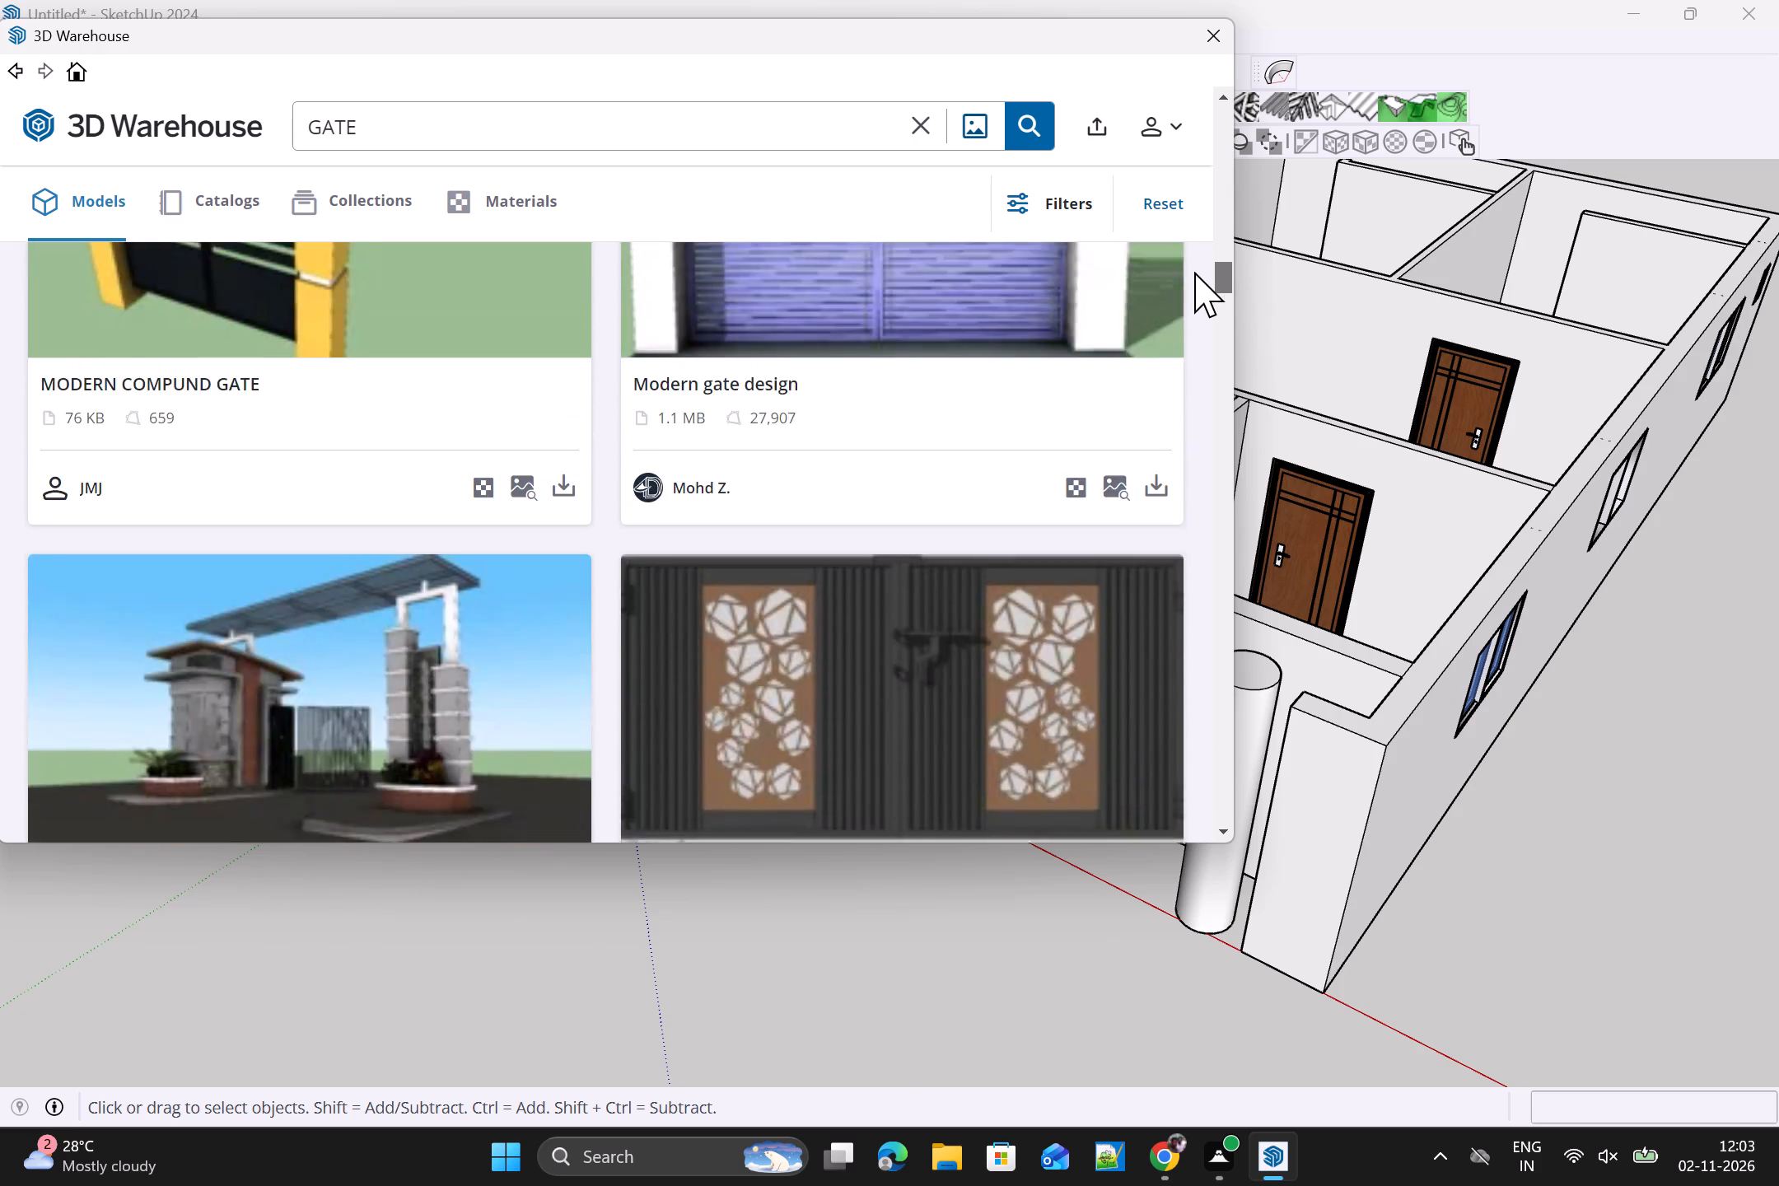
drag(1194, 272, 1199, 212)
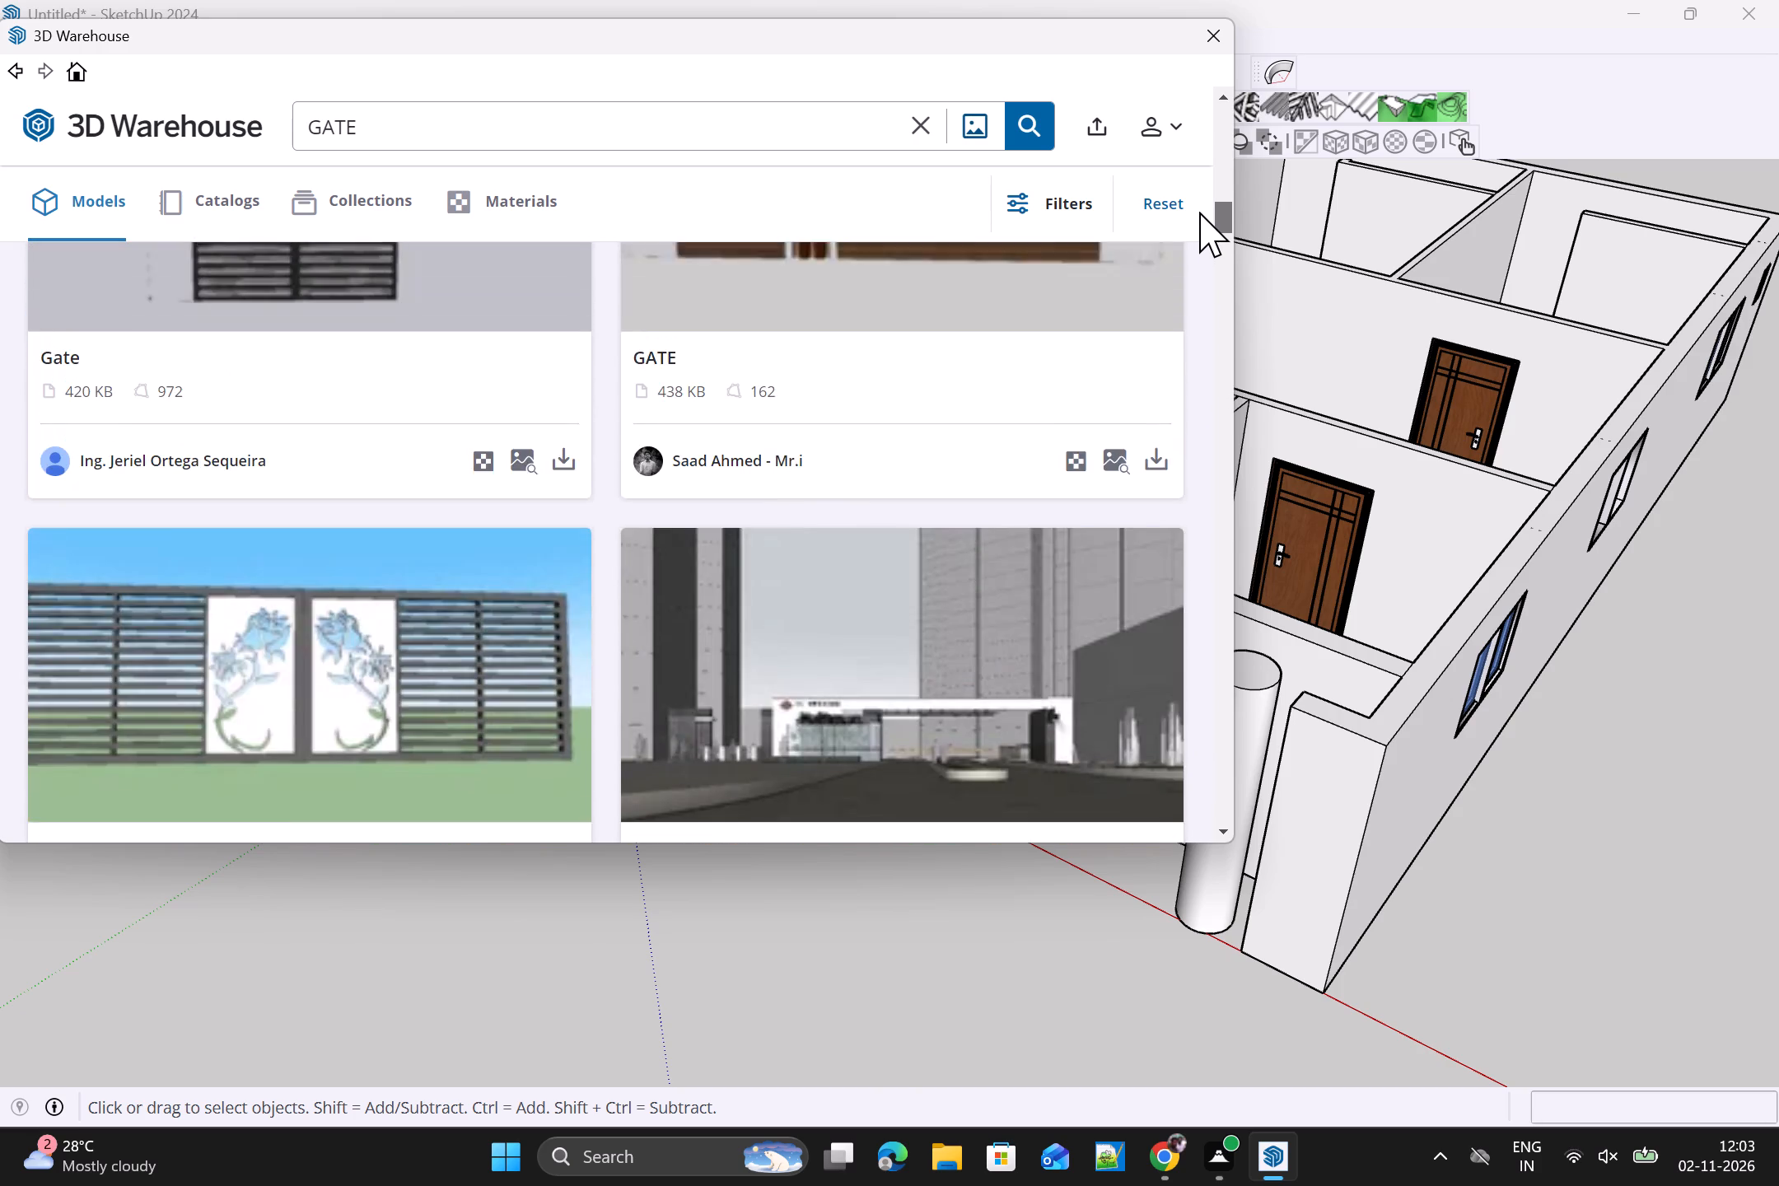
drag(1199, 212, 1199, 152)
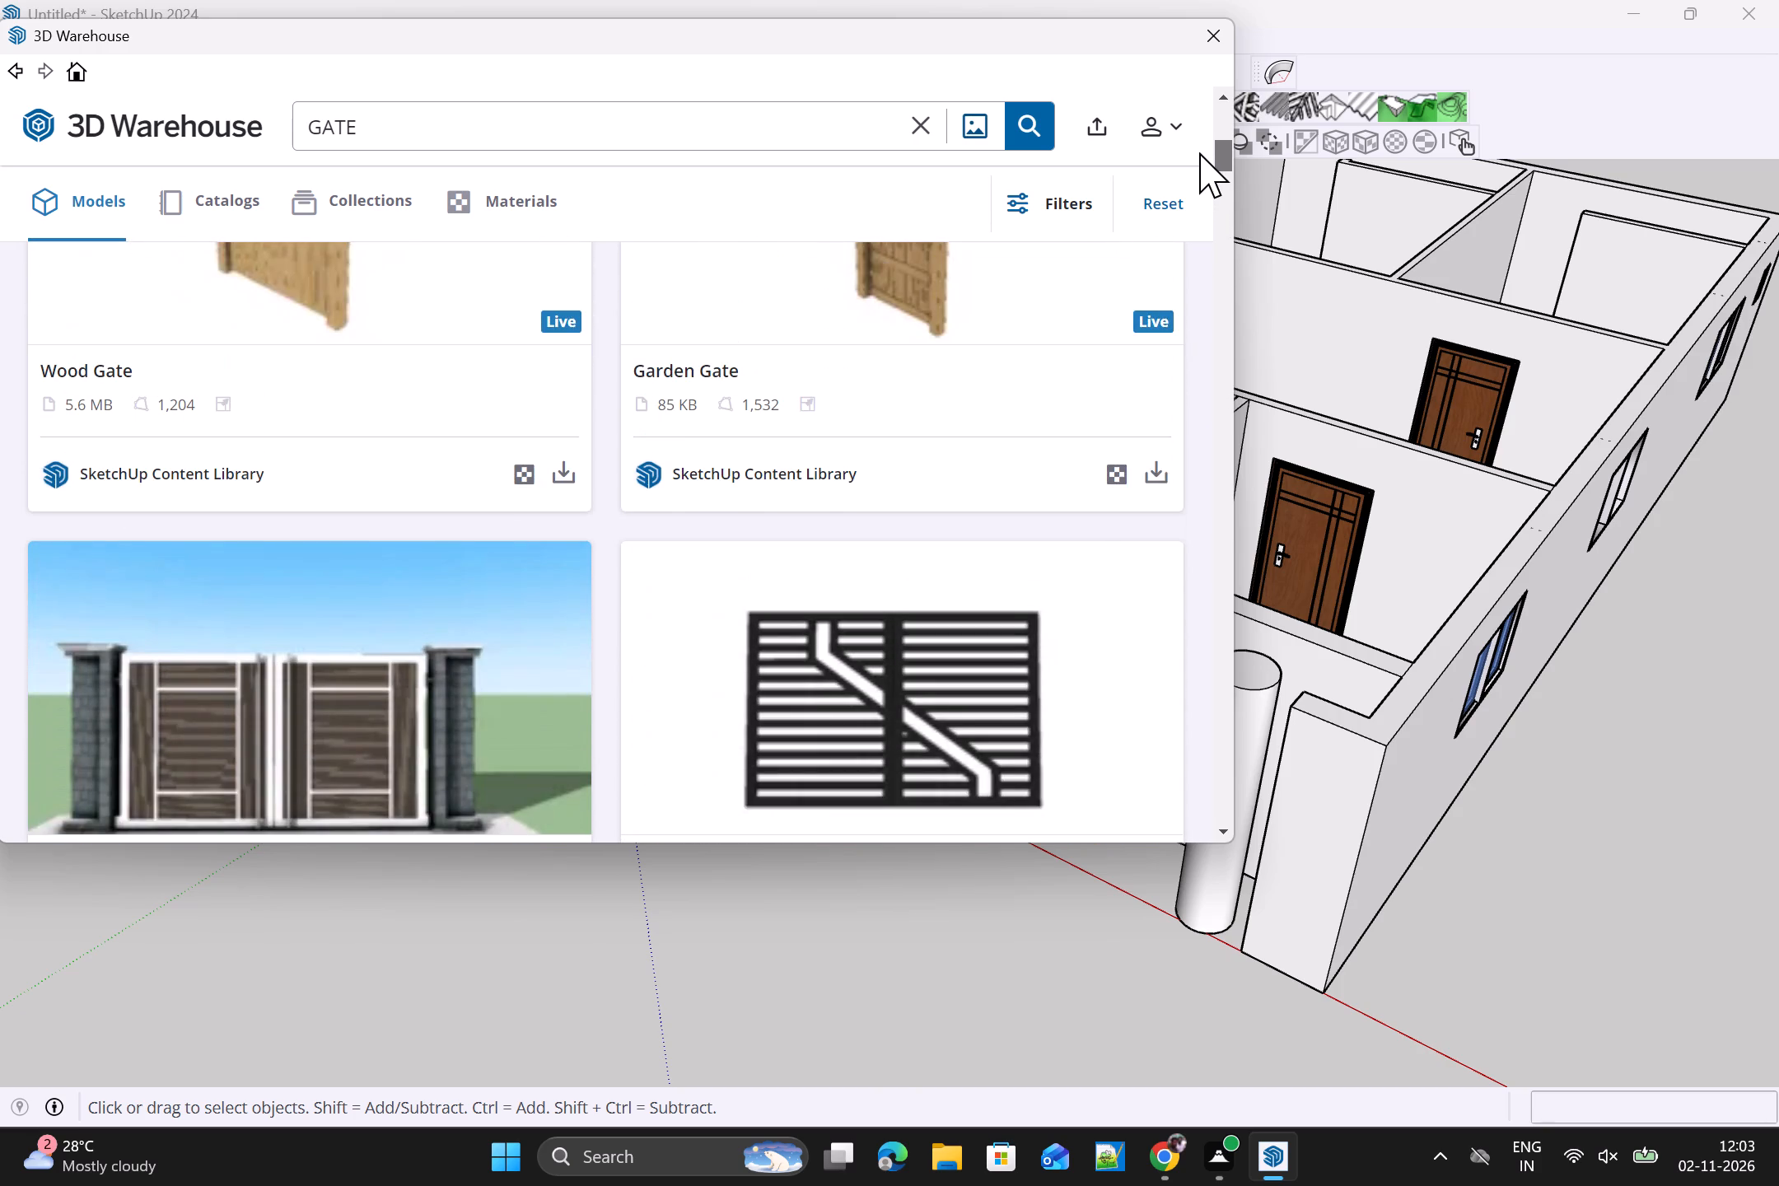
drag(1199, 152, 1199, 163)
Load the wood-panelled "Modern gate design" with stone pillars directly into the model and place it beside the house's front corner.
click(297, 449)
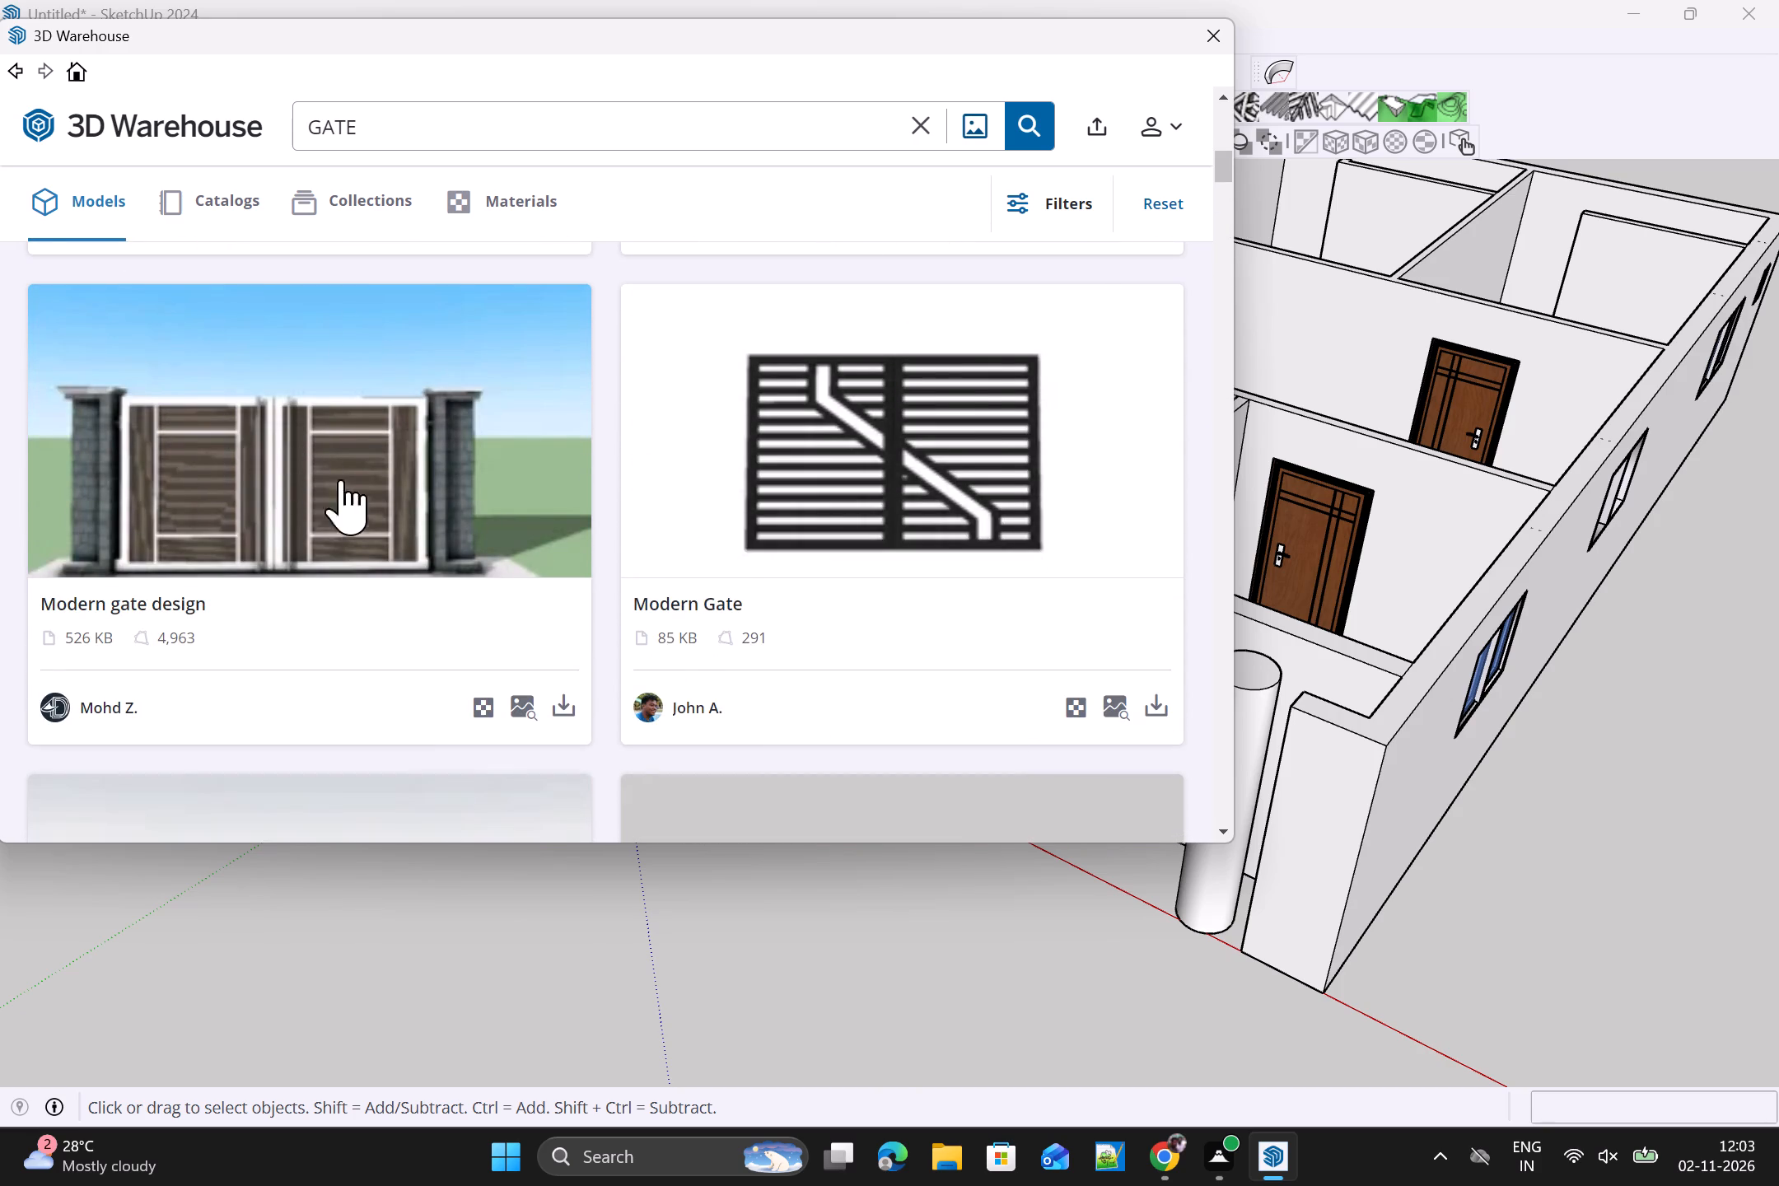
click(549, 699)
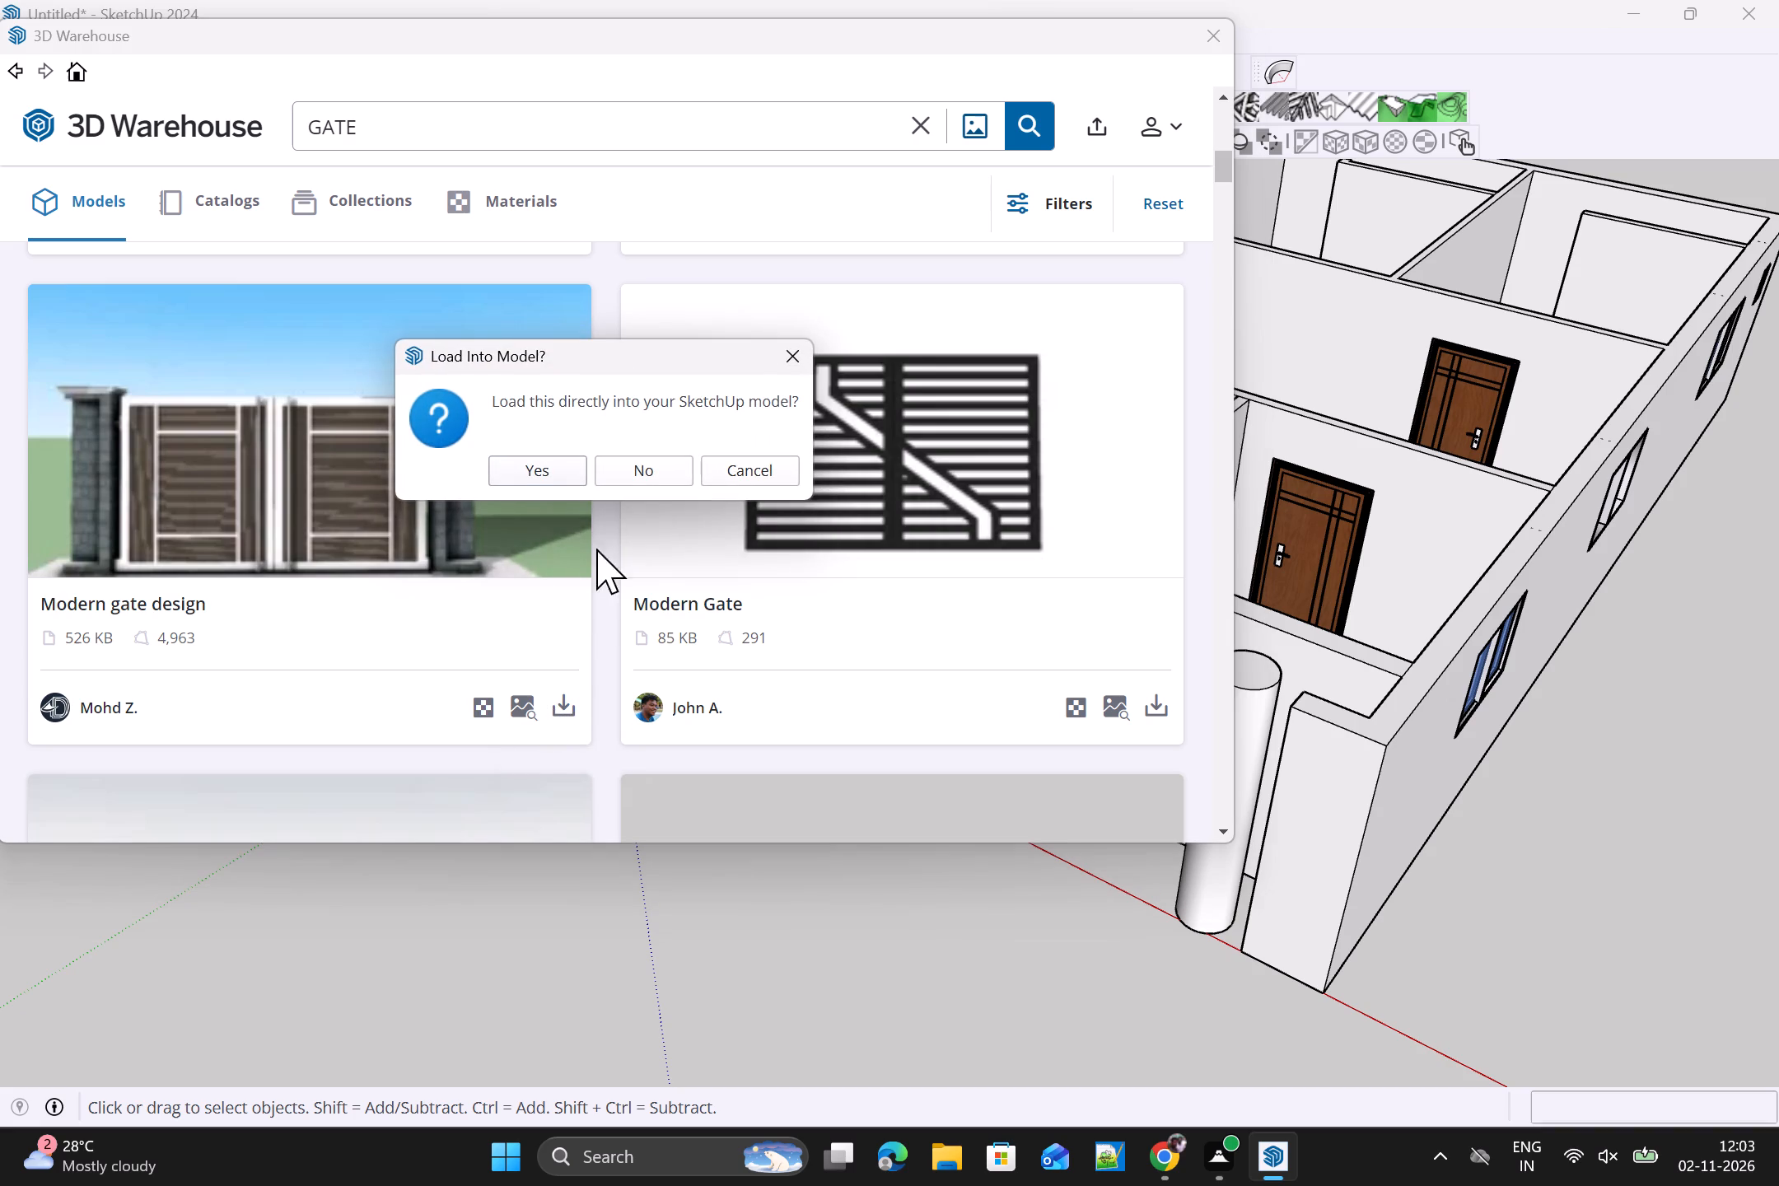
click(567, 488)
click(519, 472)
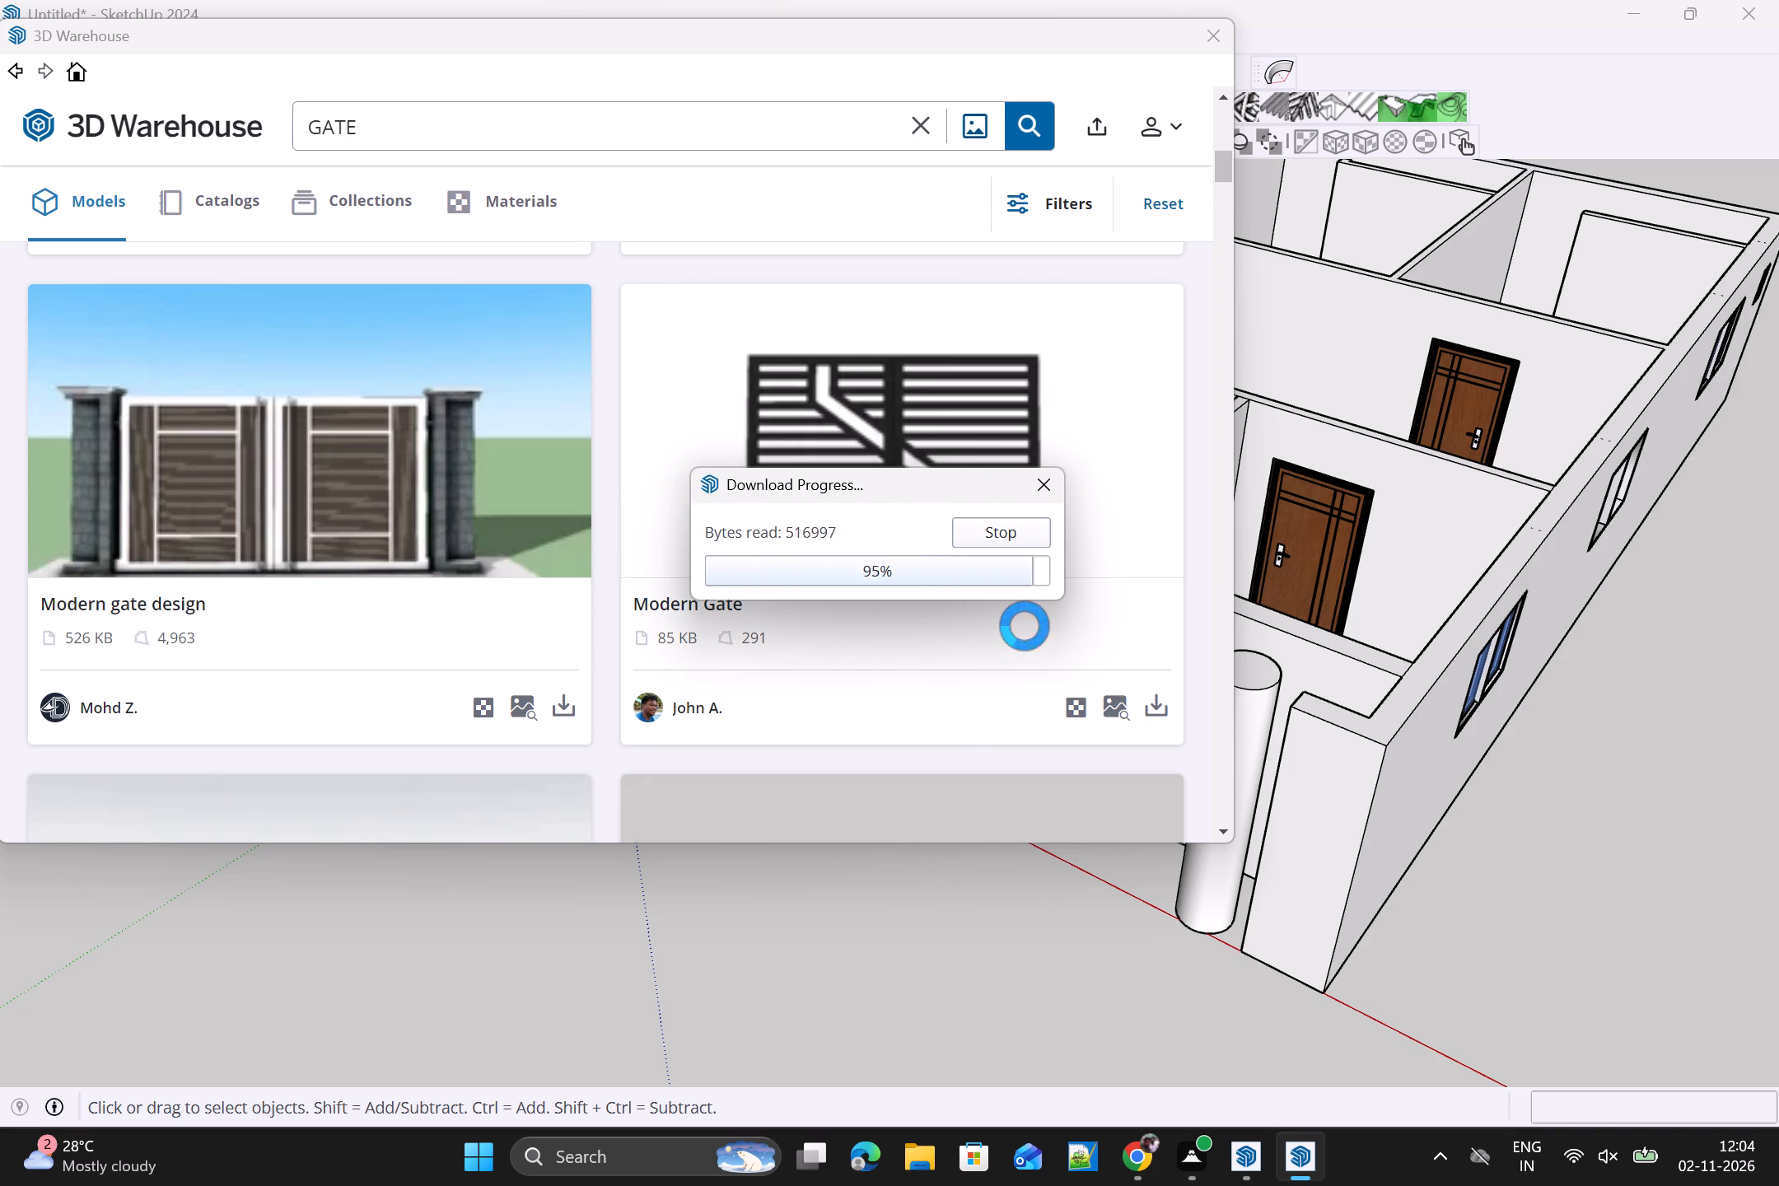
scroll(1079, 749, down, 9)
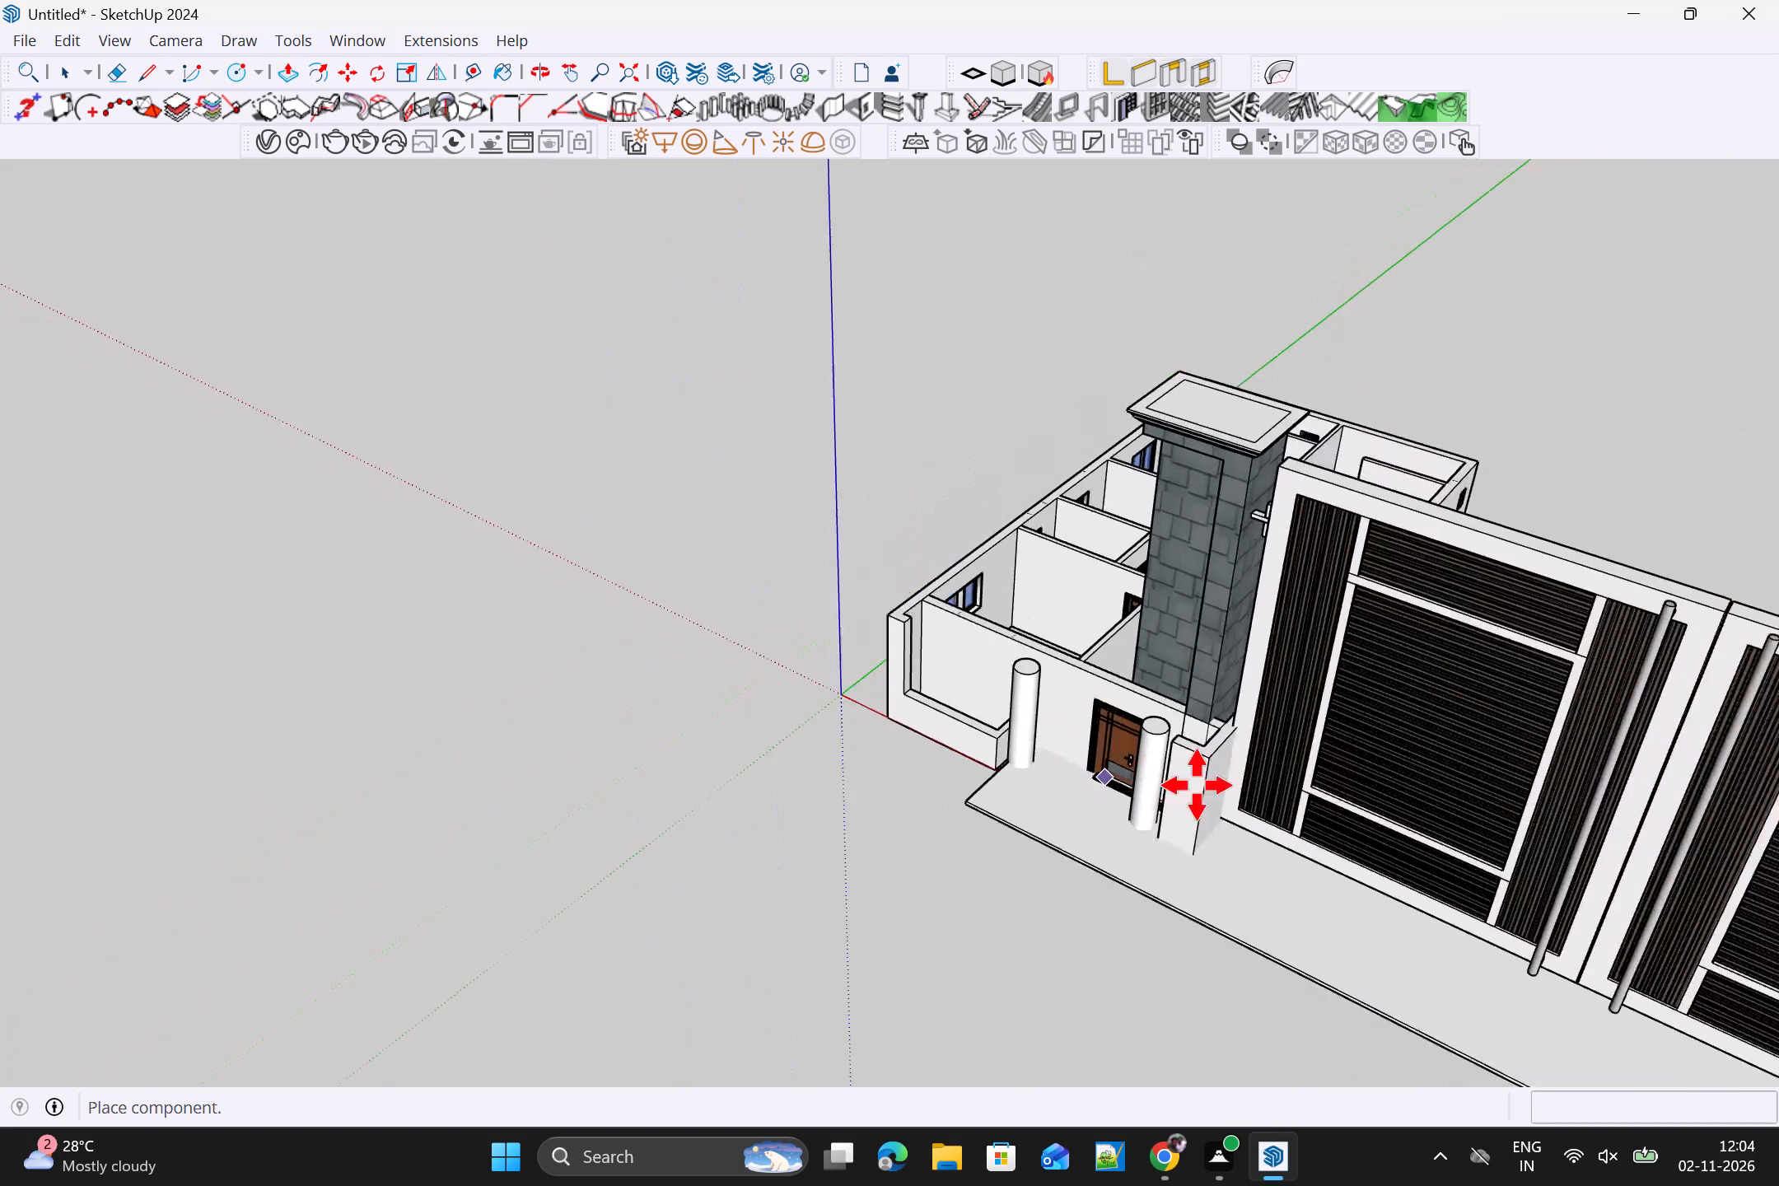
click(1322, 881)
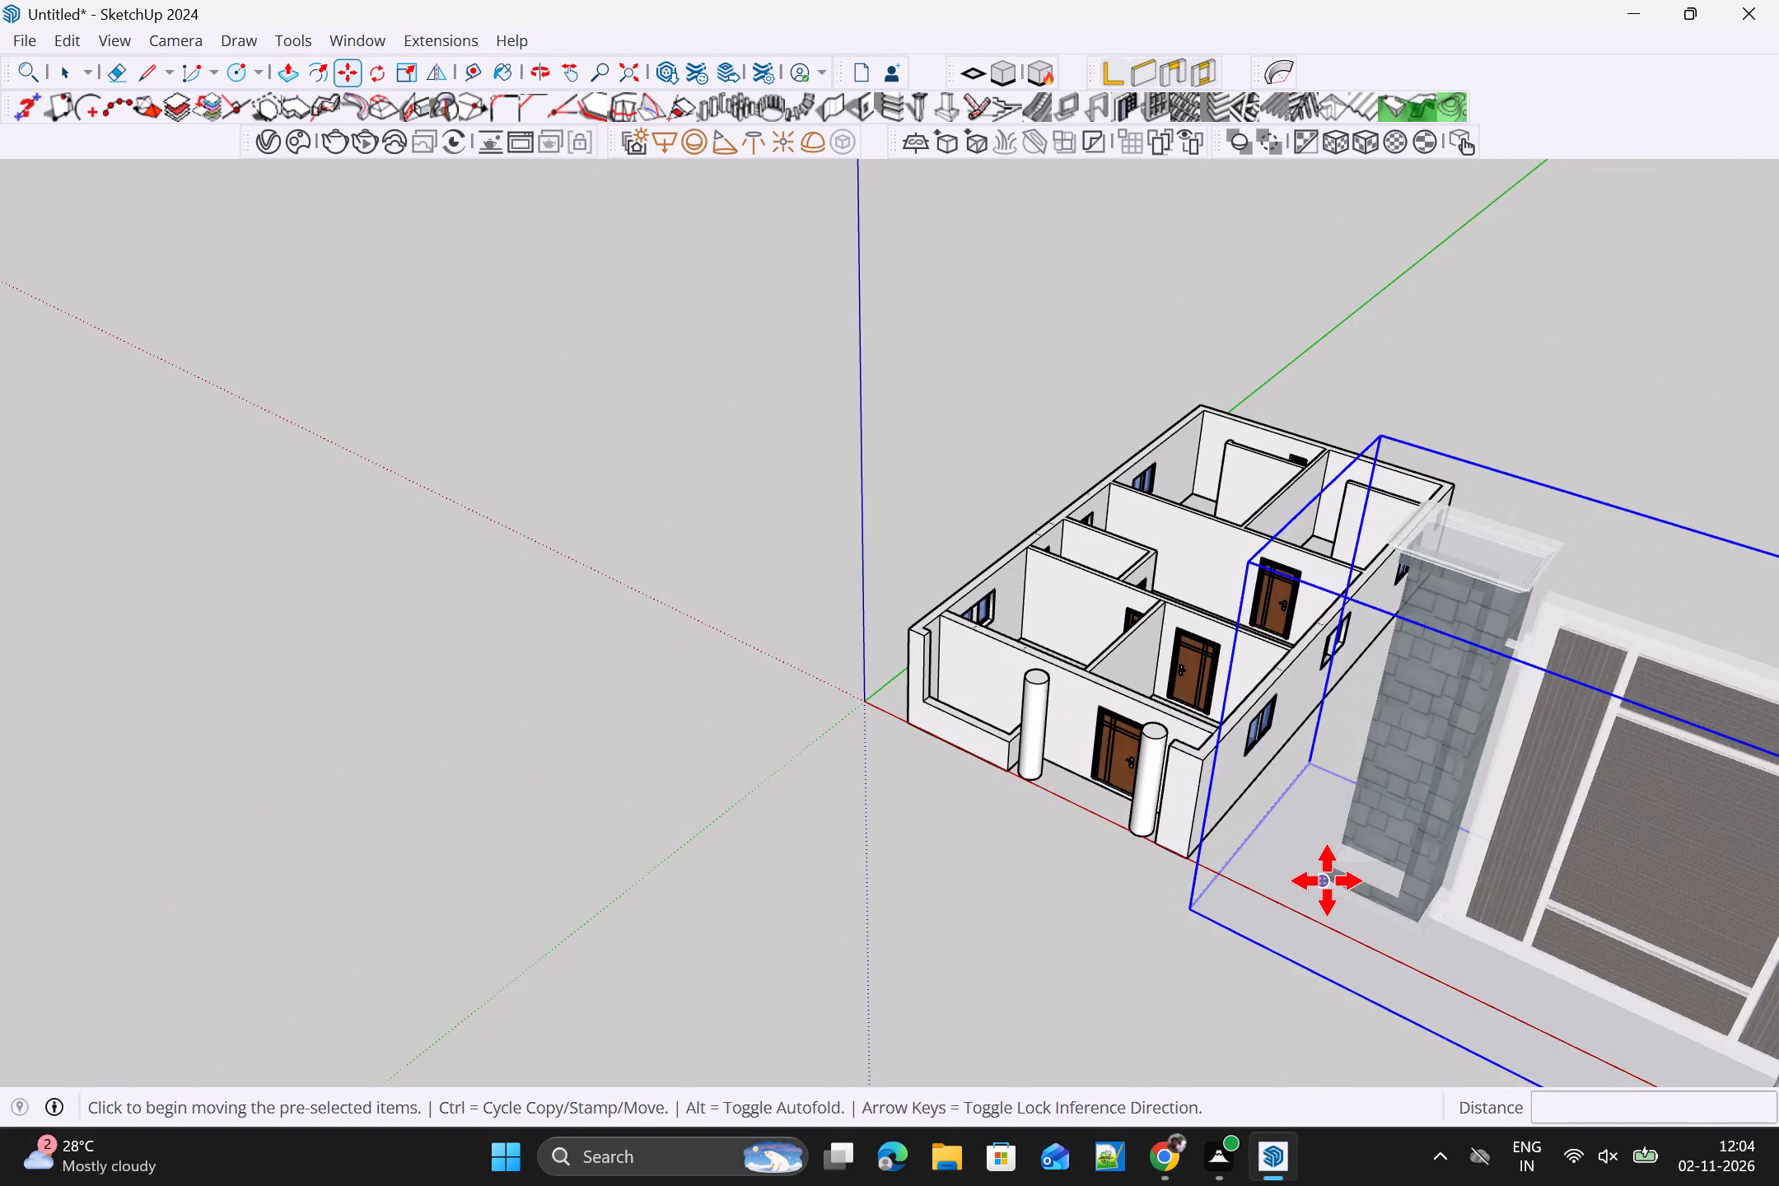
Scale the placed gate in depth and height from the middle of its top edge.
scroll(1332, 880, down, 3)
middle_drag(1290, 893, 1565, 787)
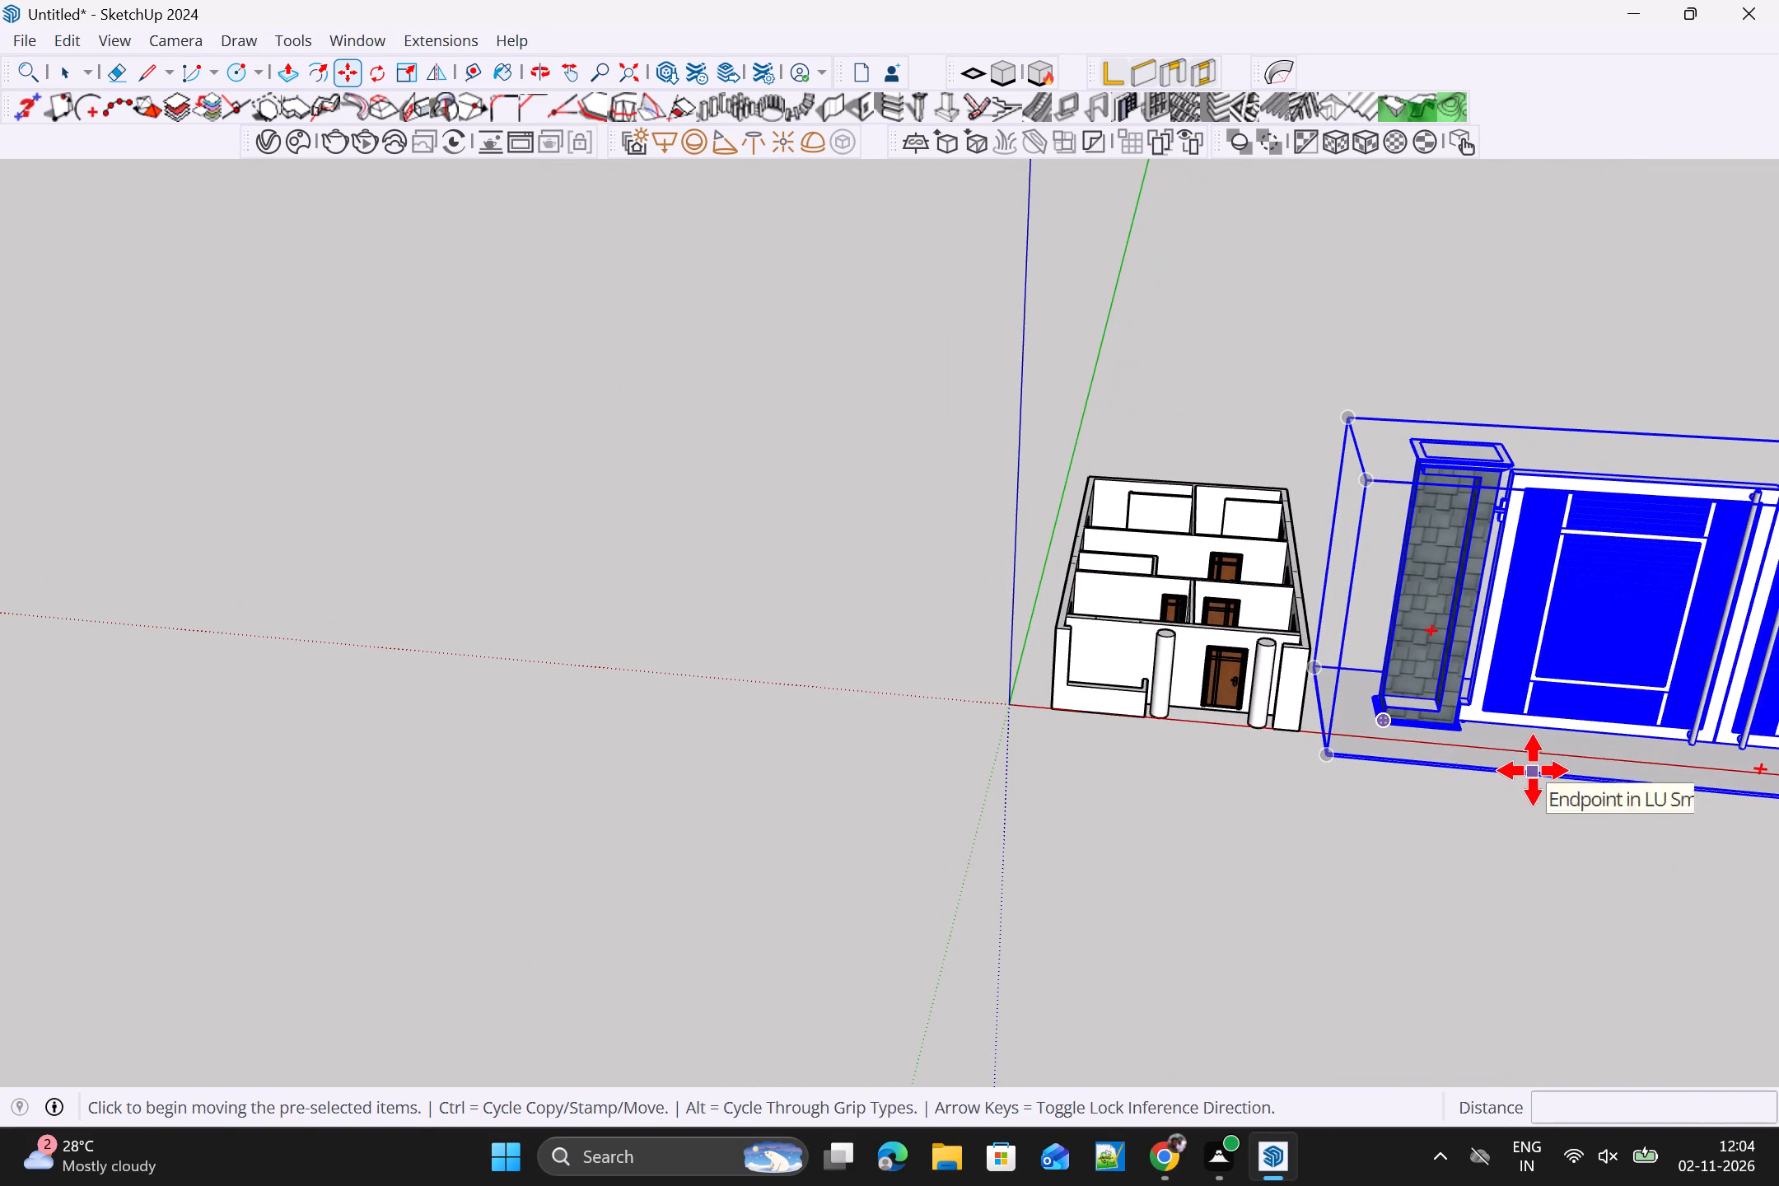
shift+middle_drag(1517, 763, 997, 672)
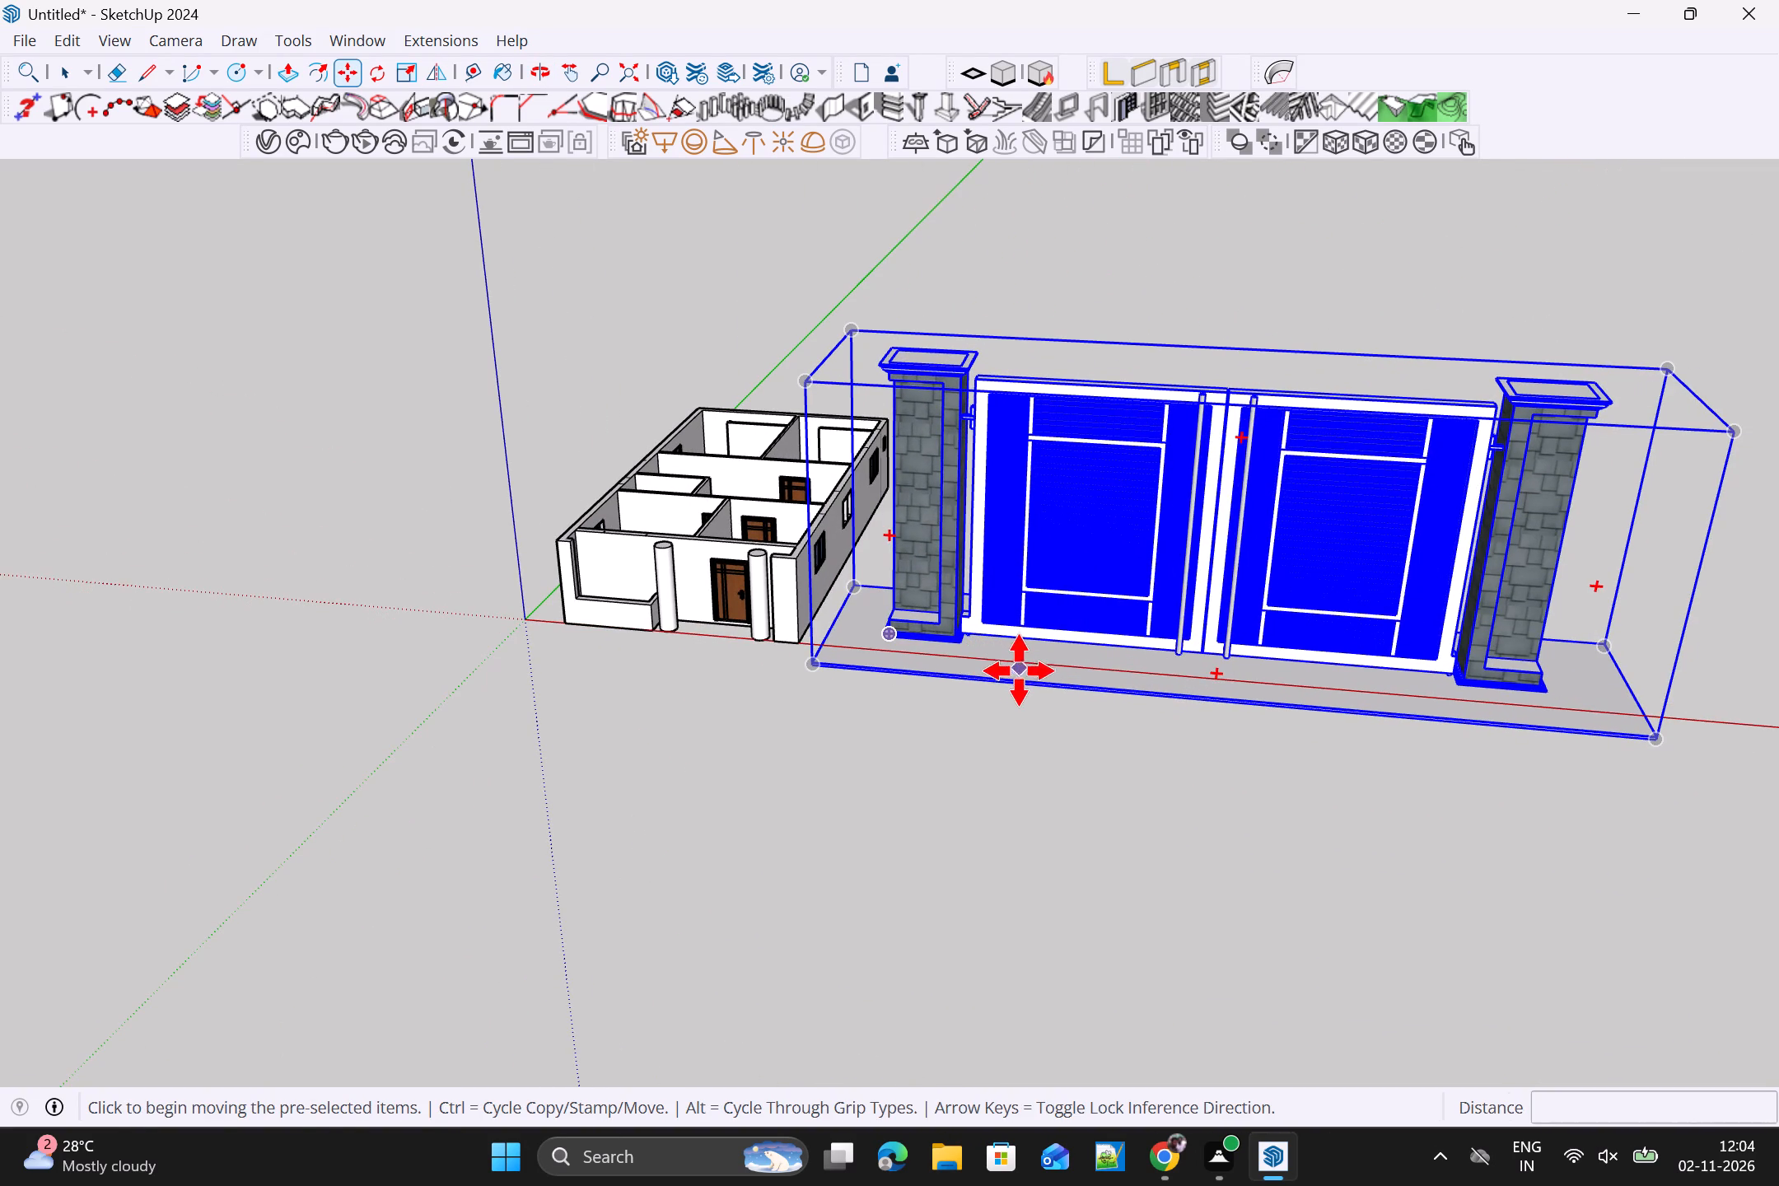
key(s)
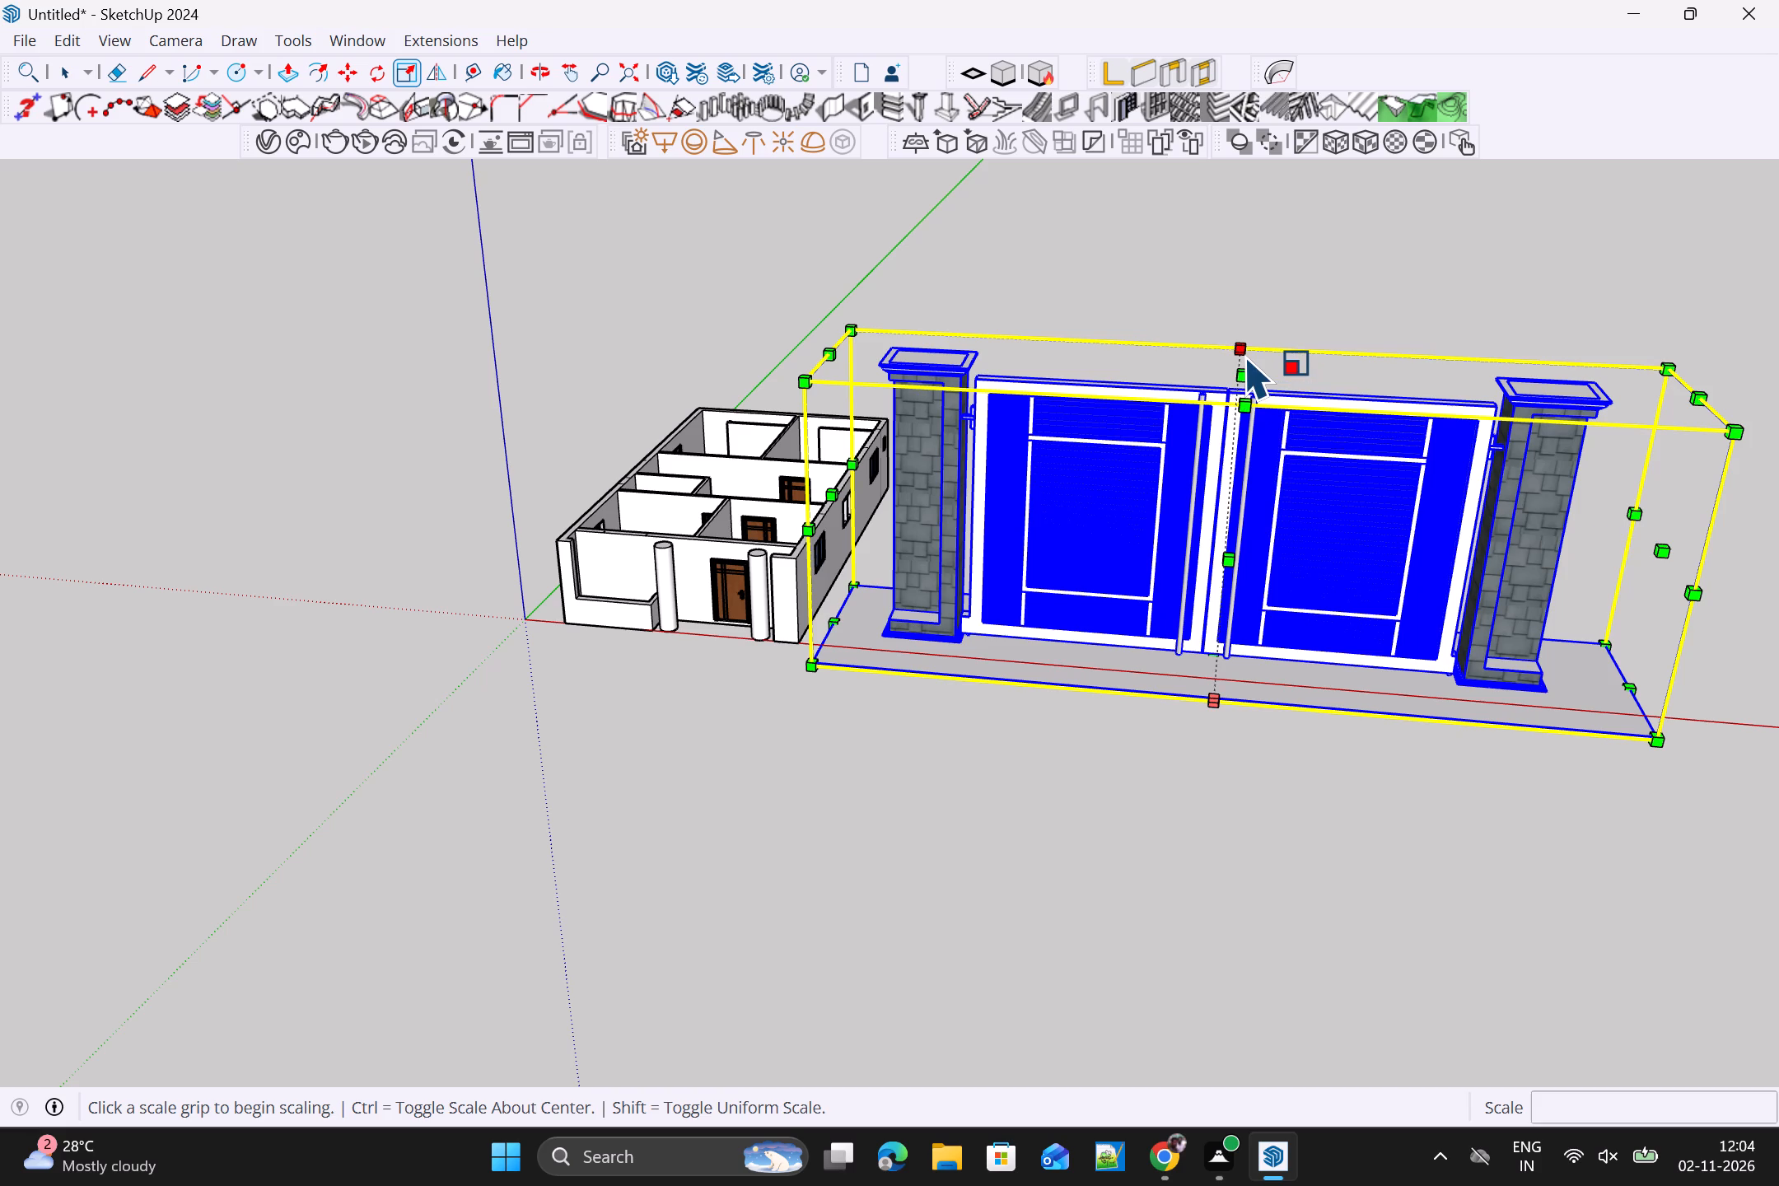
click(1246, 354)
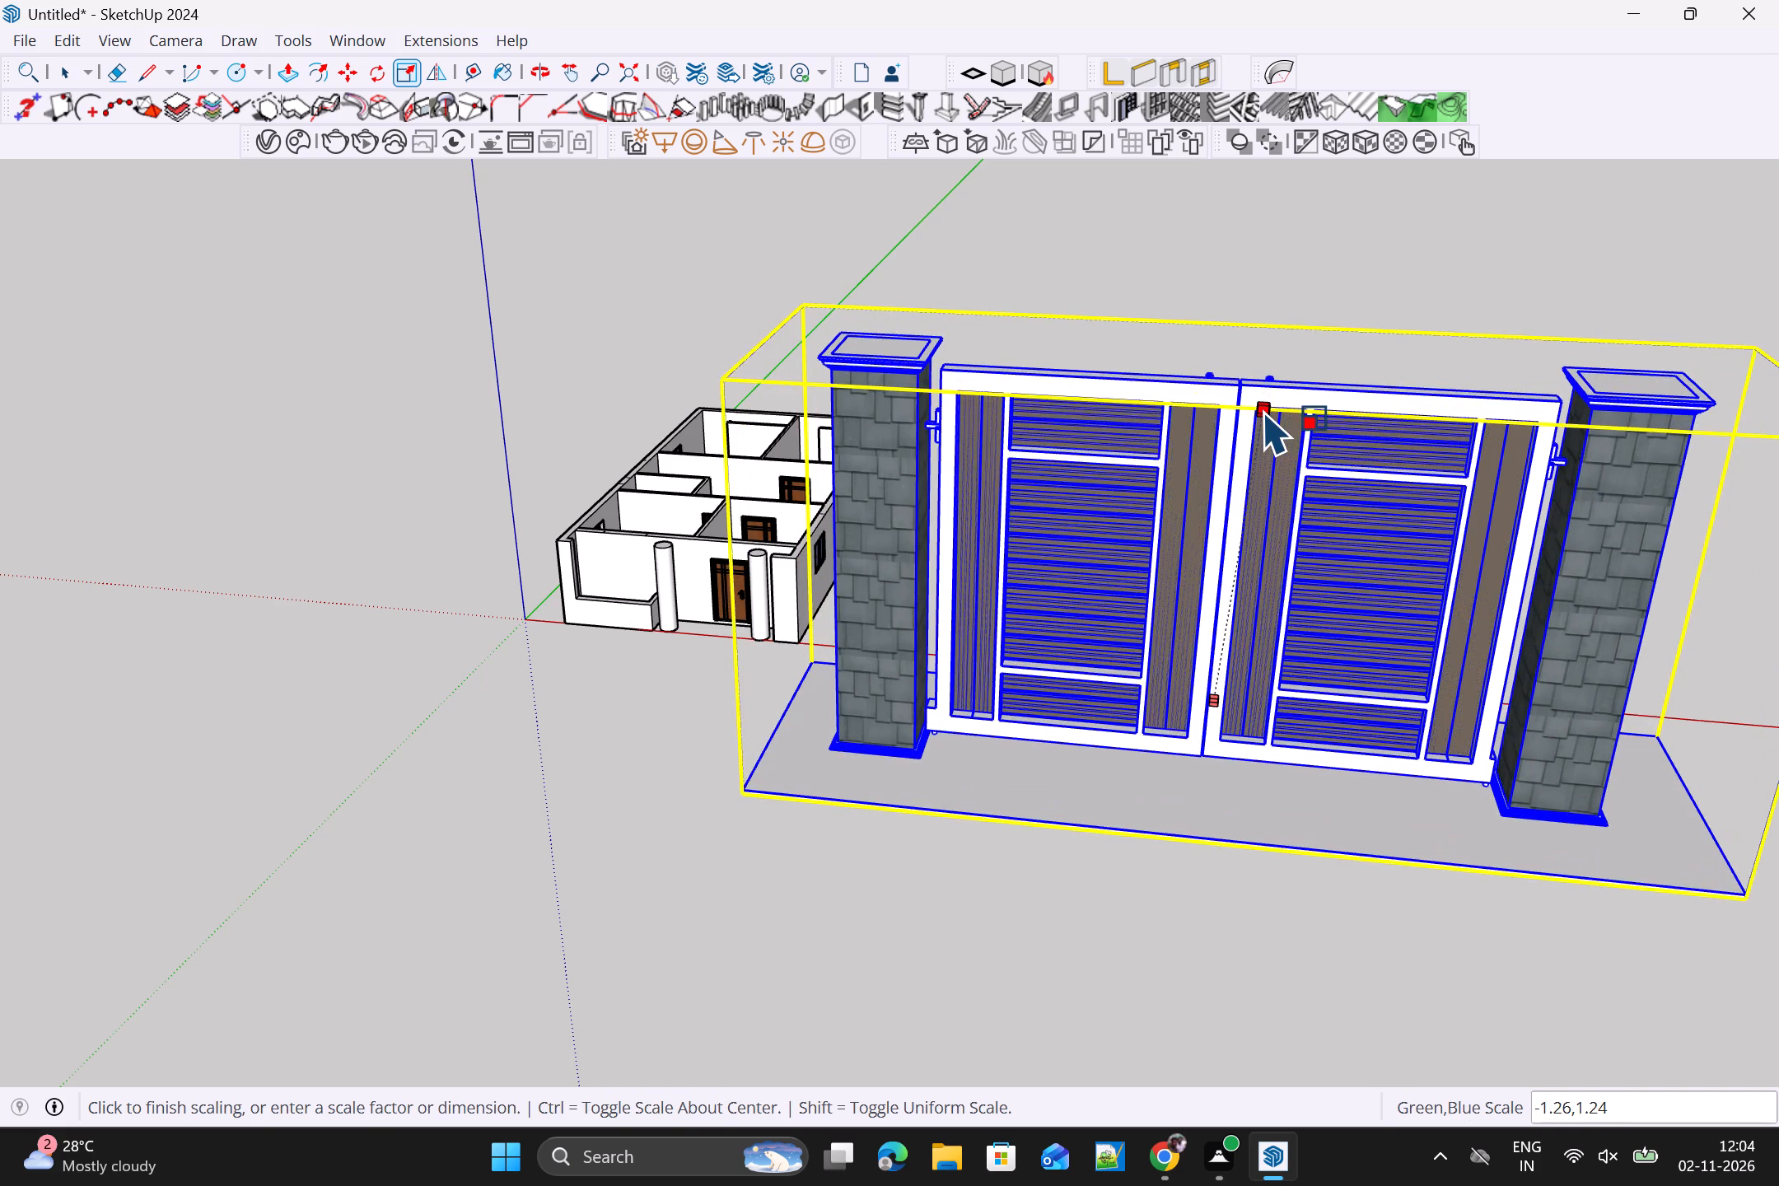
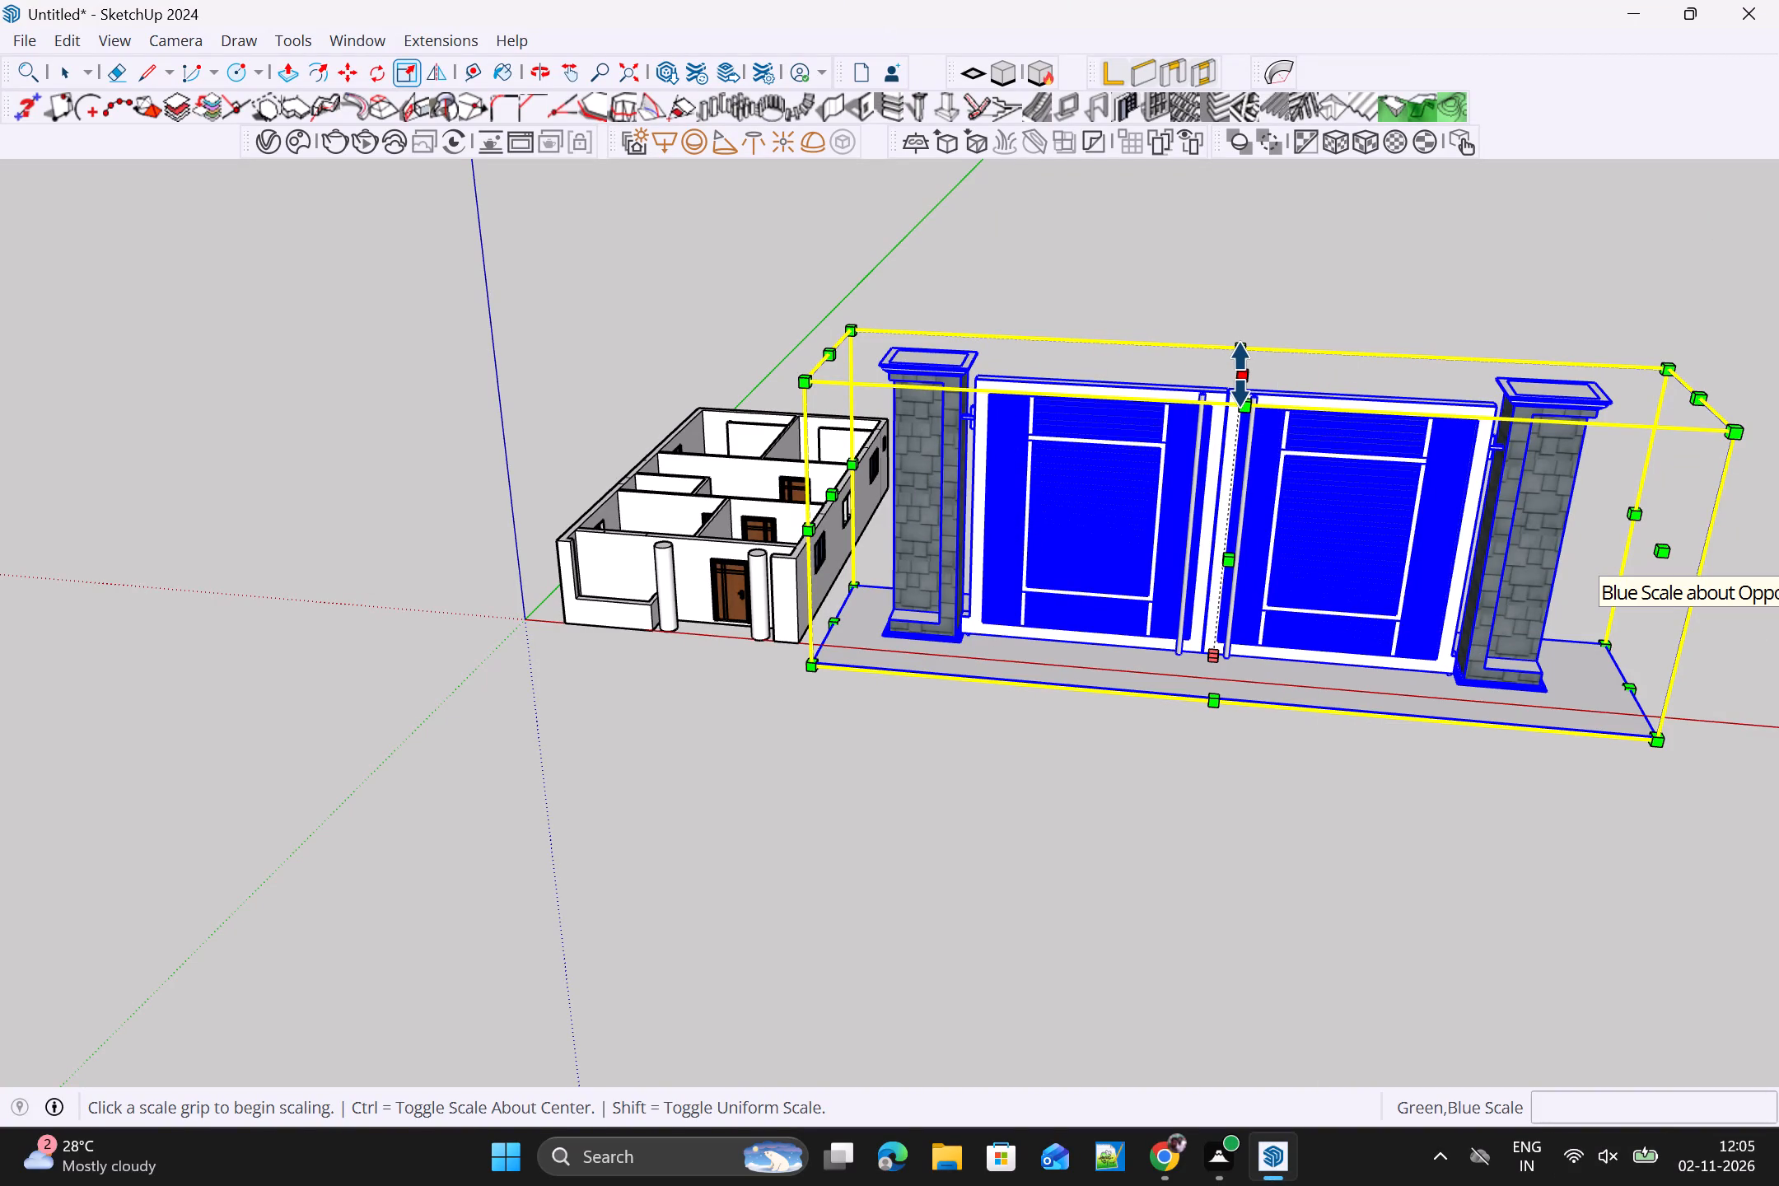
Scale the gate model down to 0.65 of its height and 0.54 of its width.
click(1240, 375)
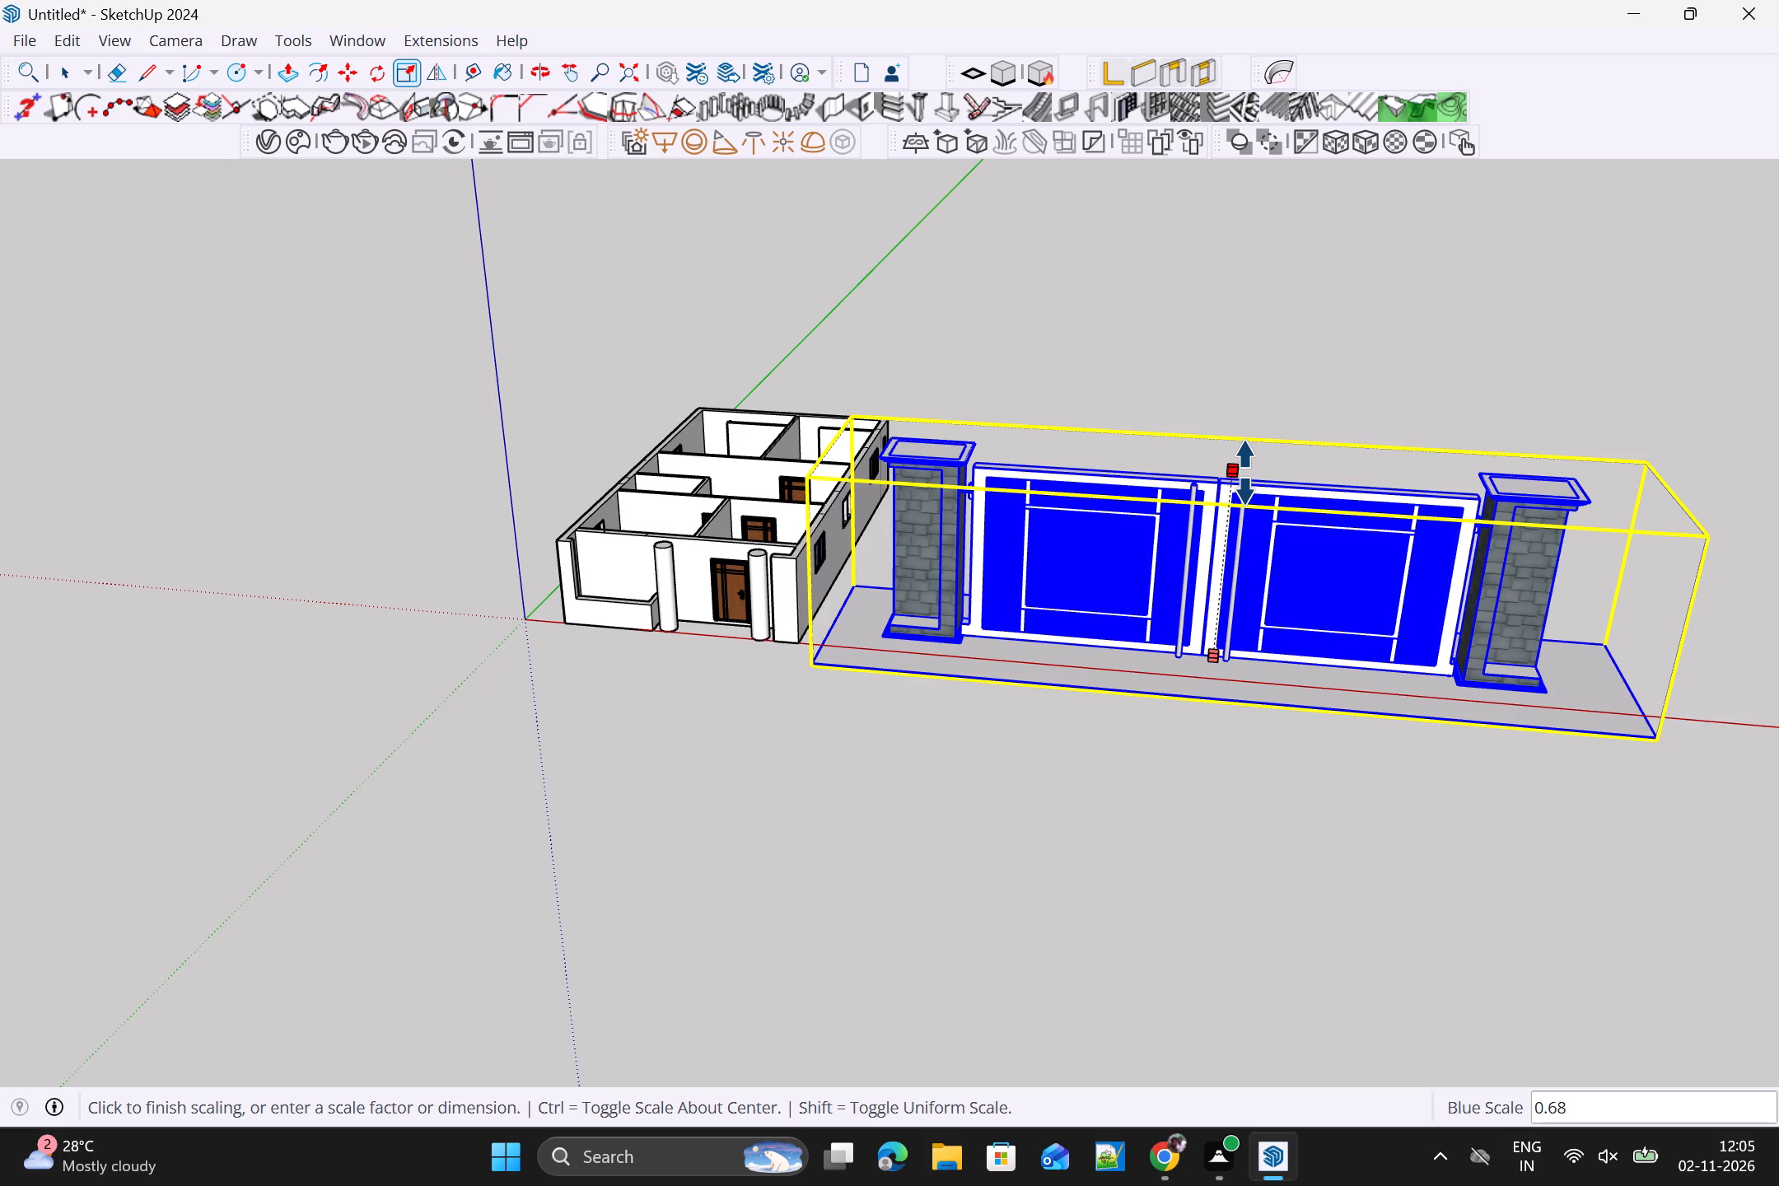
click(1245, 480)
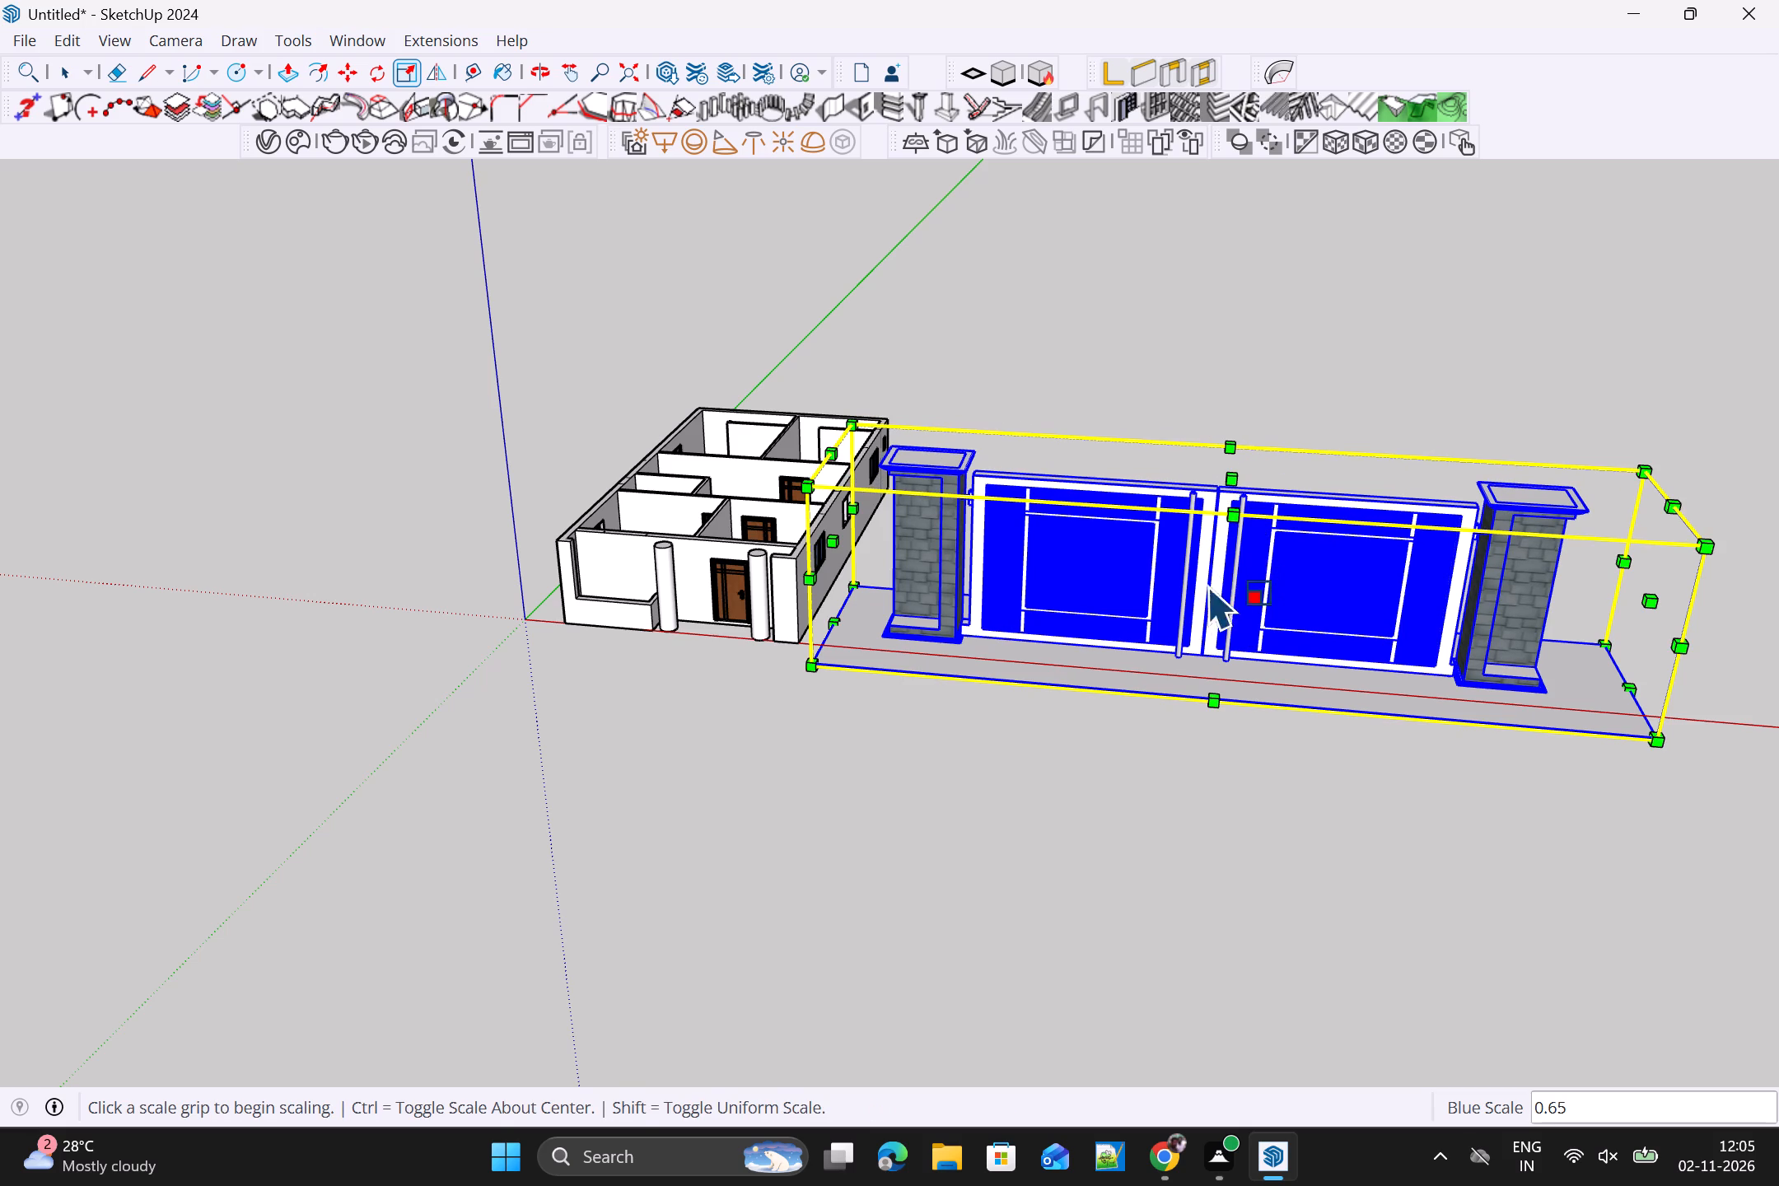
middle_drag(966, 742, 1296, 860)
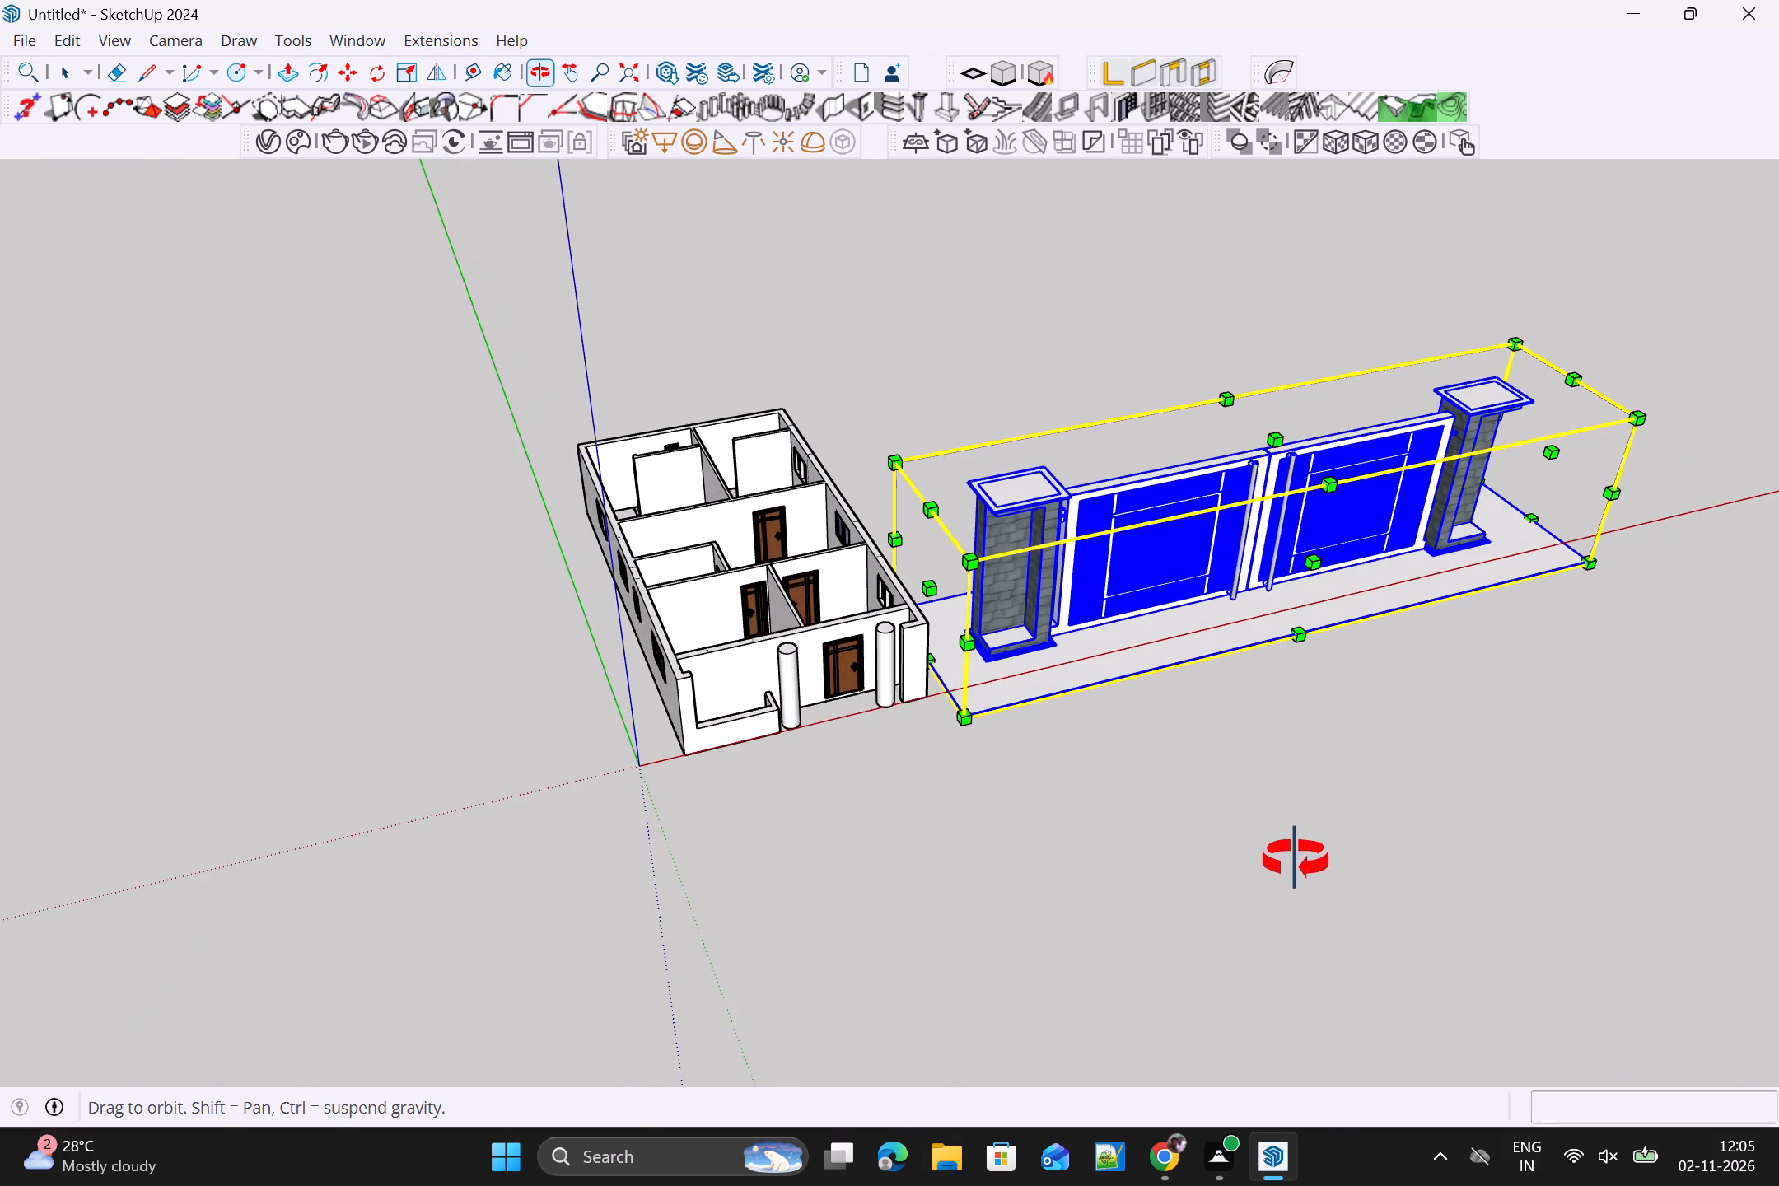
middle_drag(1296, 860, 1298, 860)
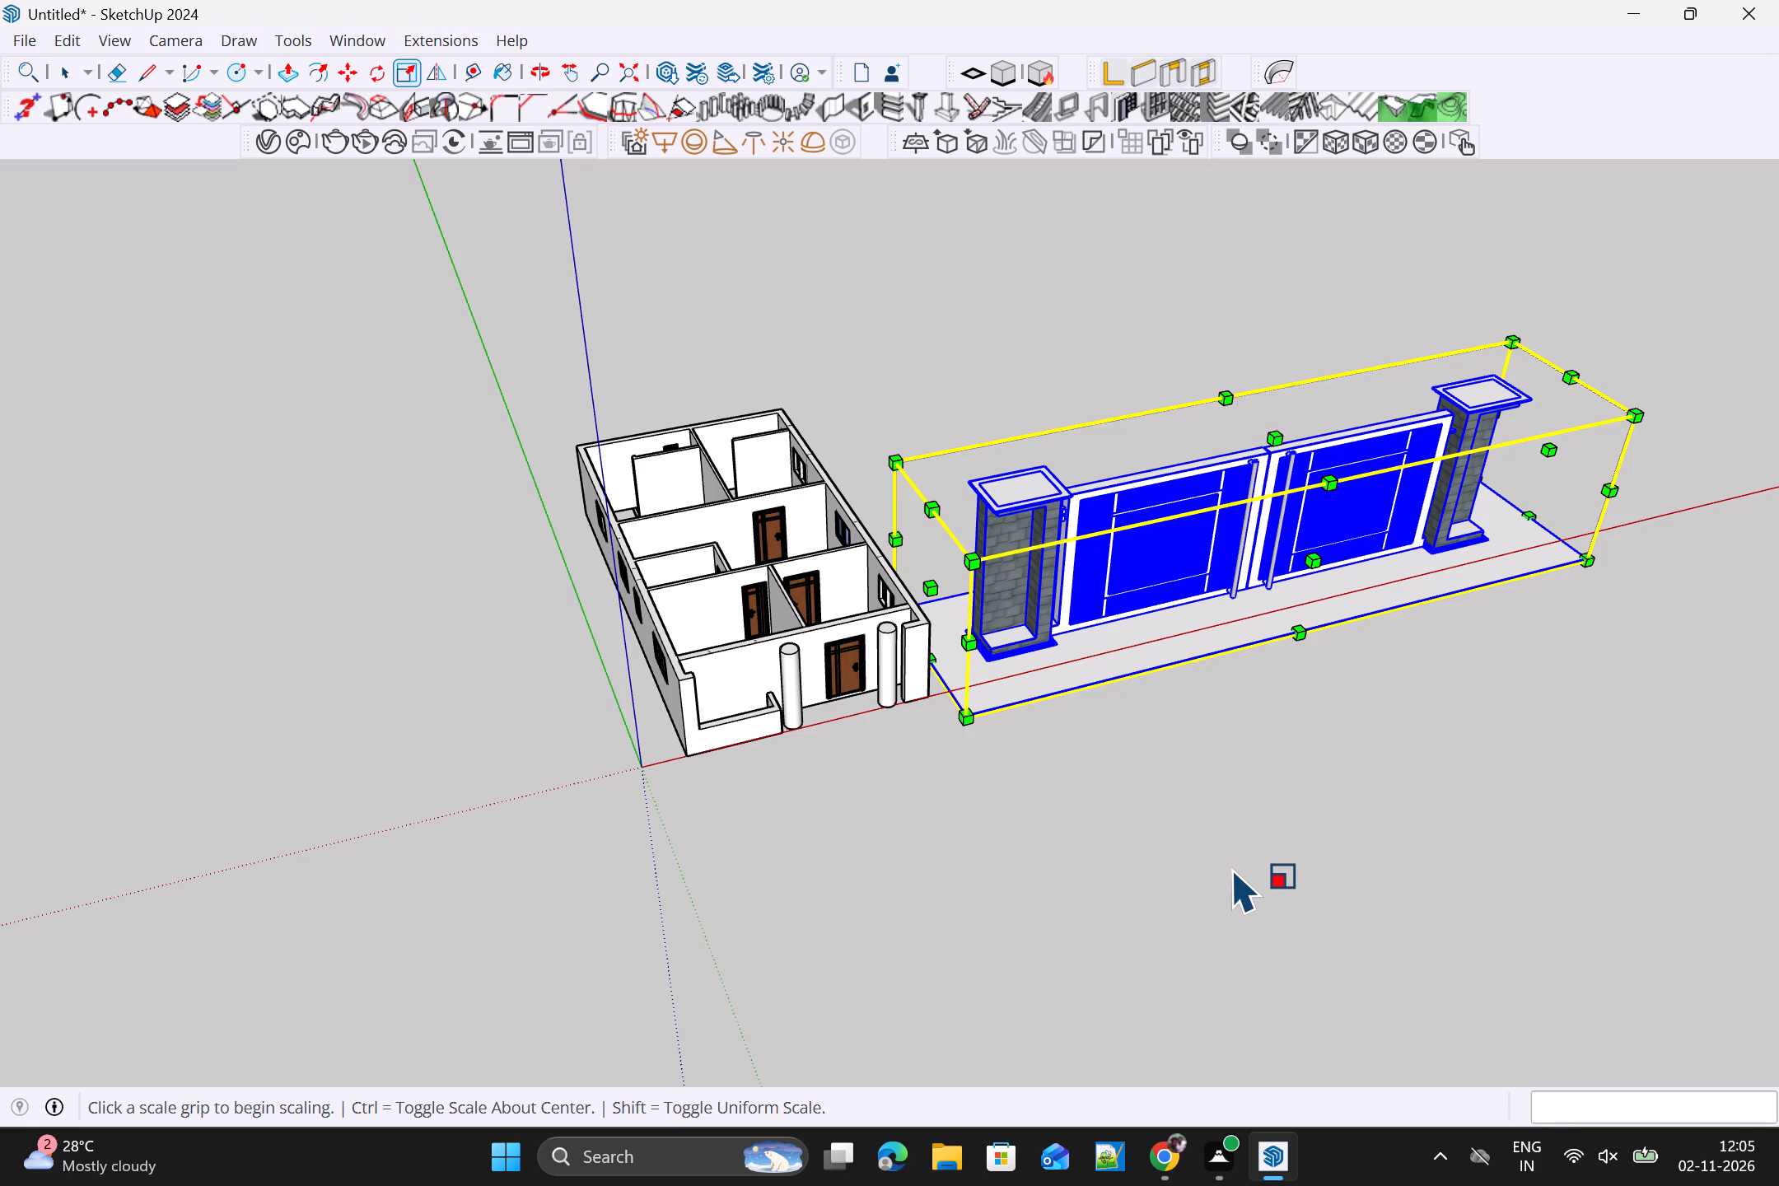
scroll(1197, 656, up, 3)
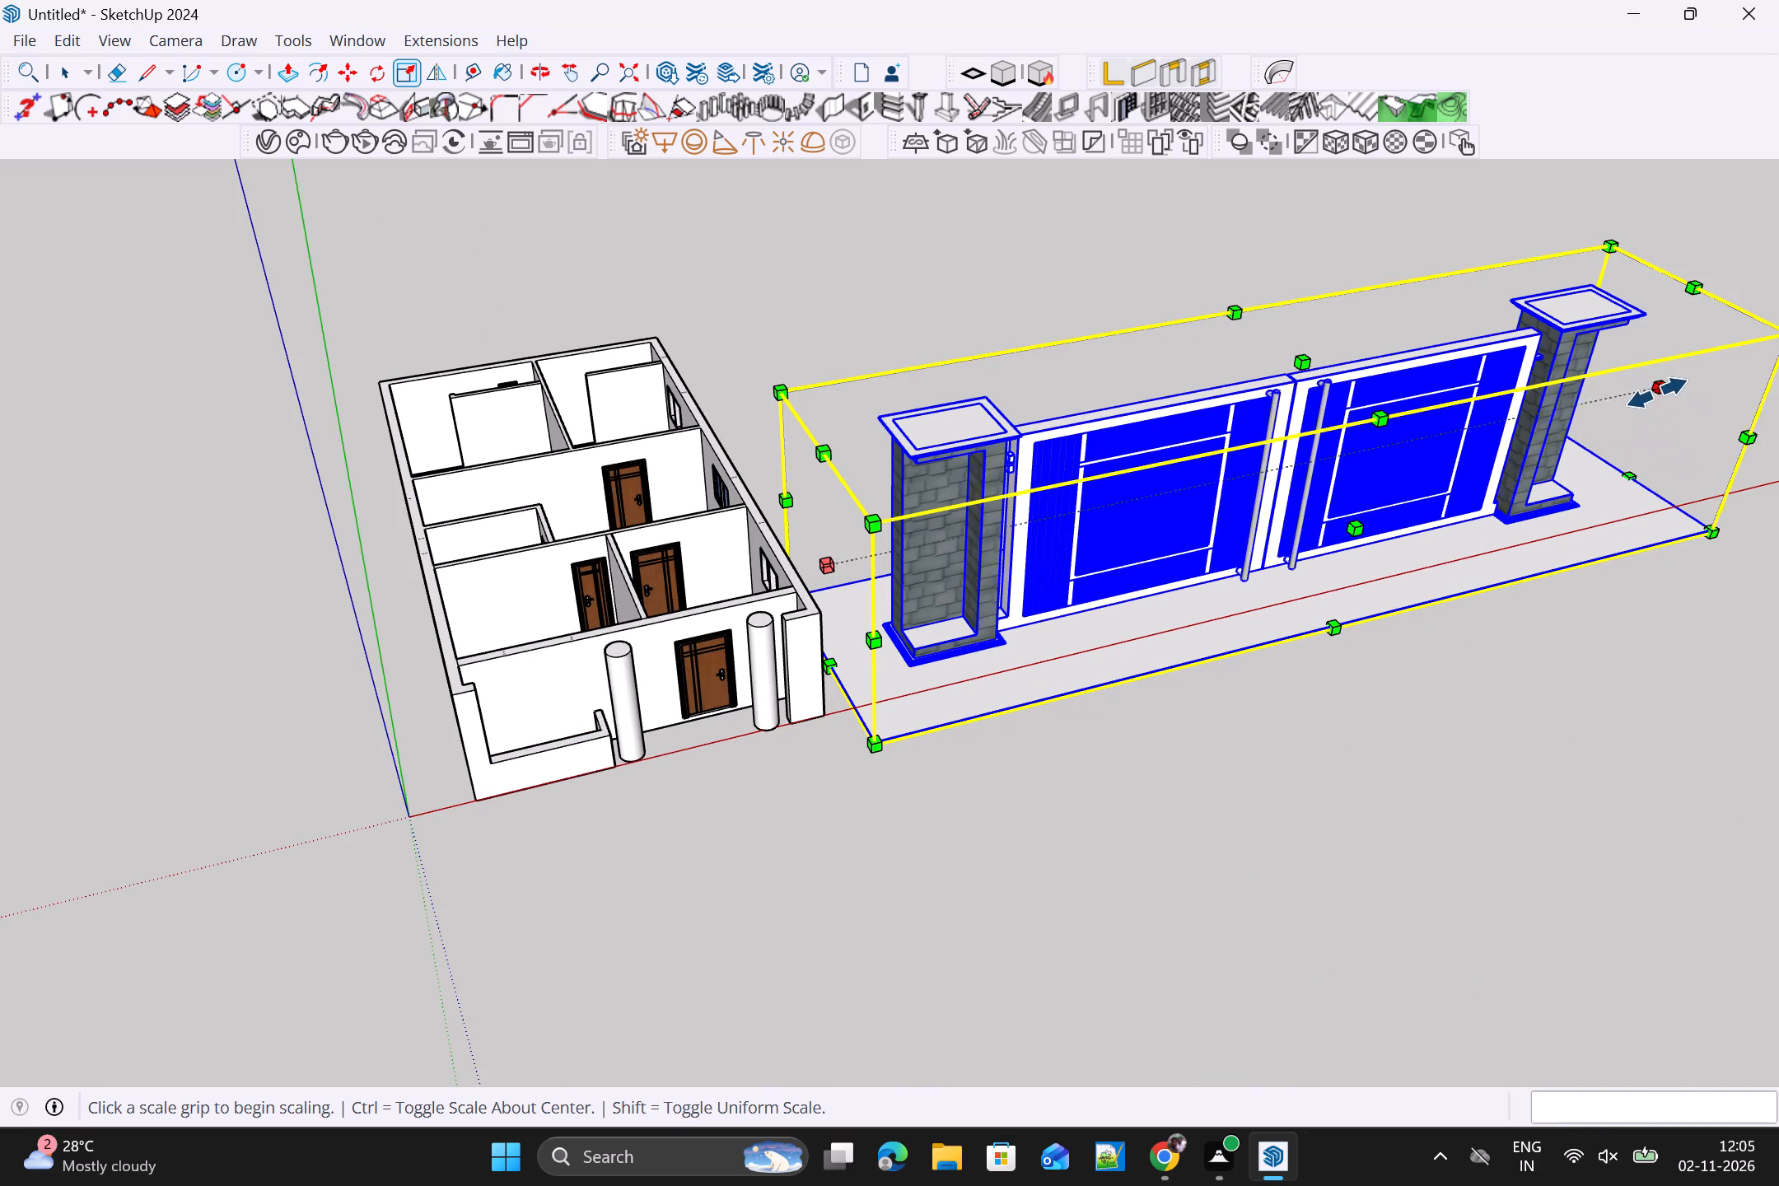
click(1663, 388)
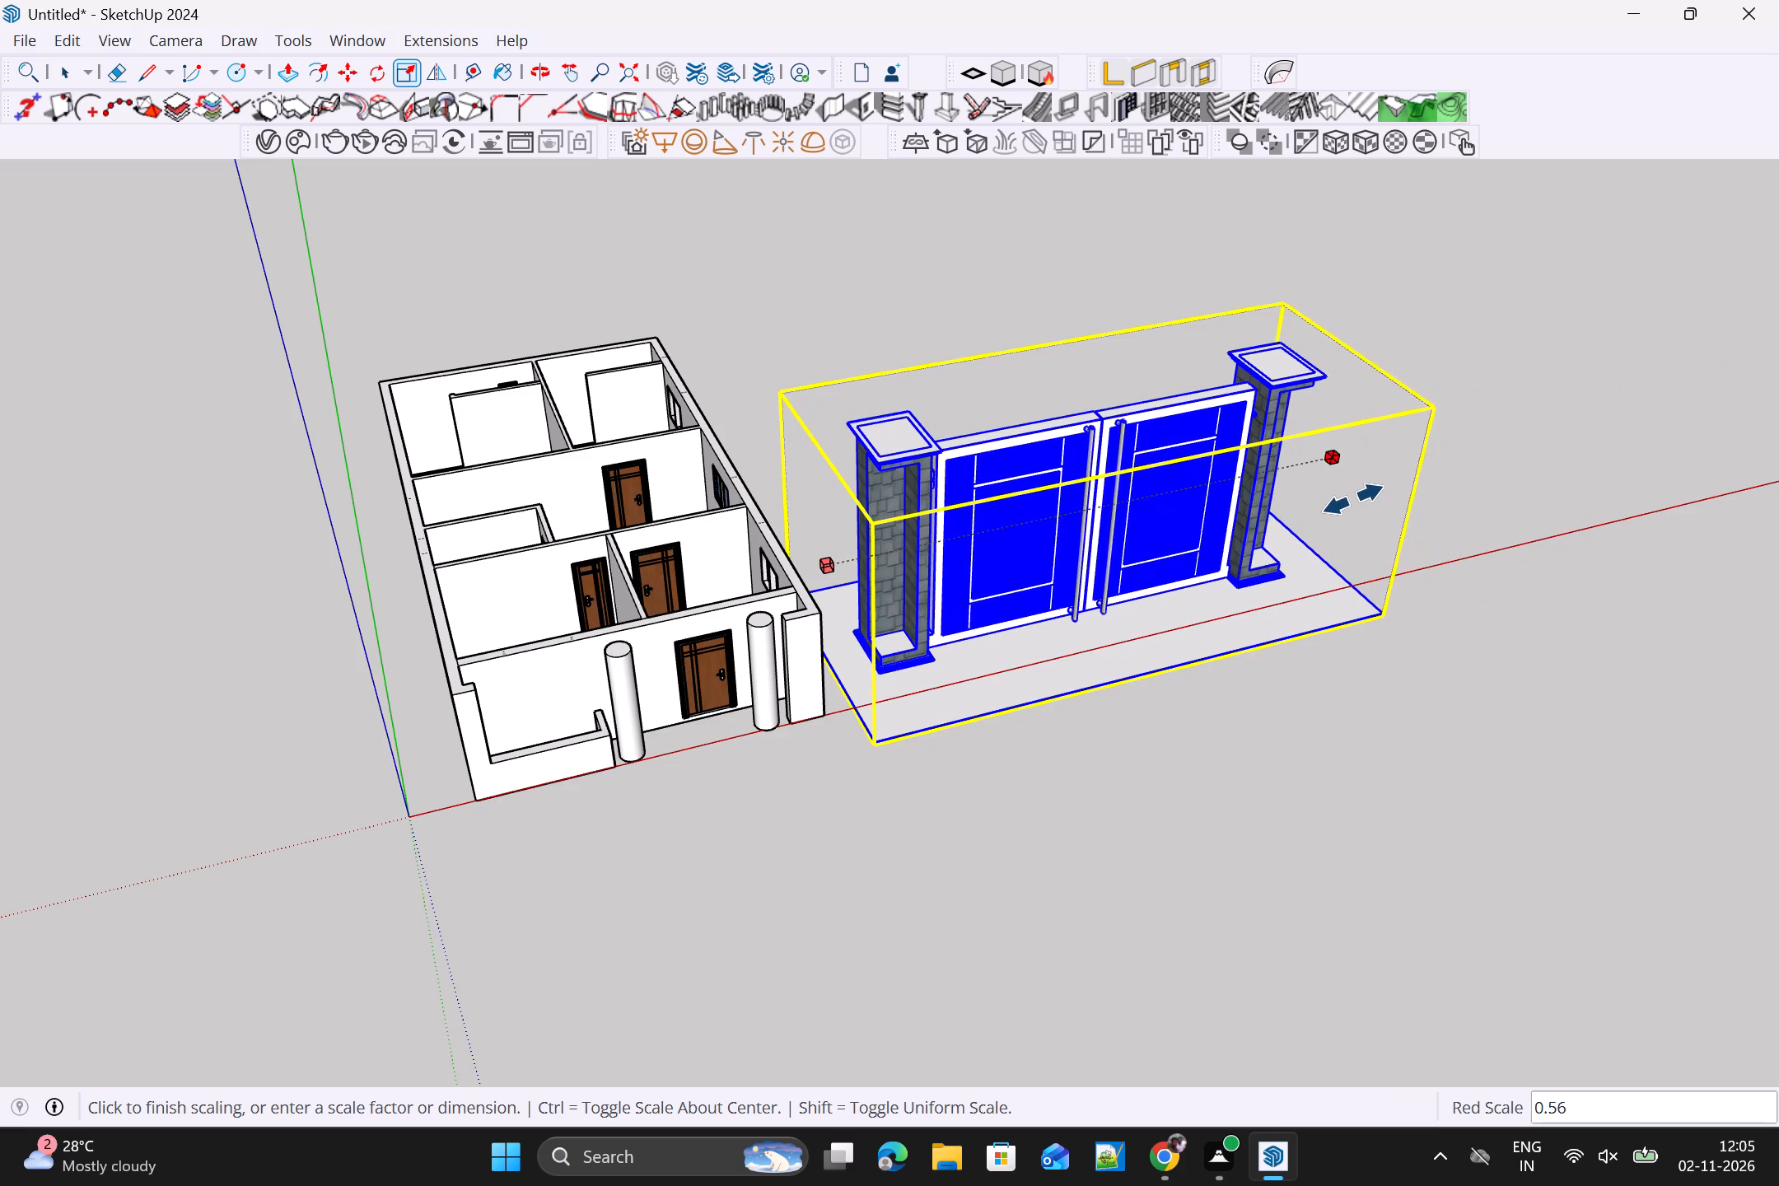
click(1337, 504)
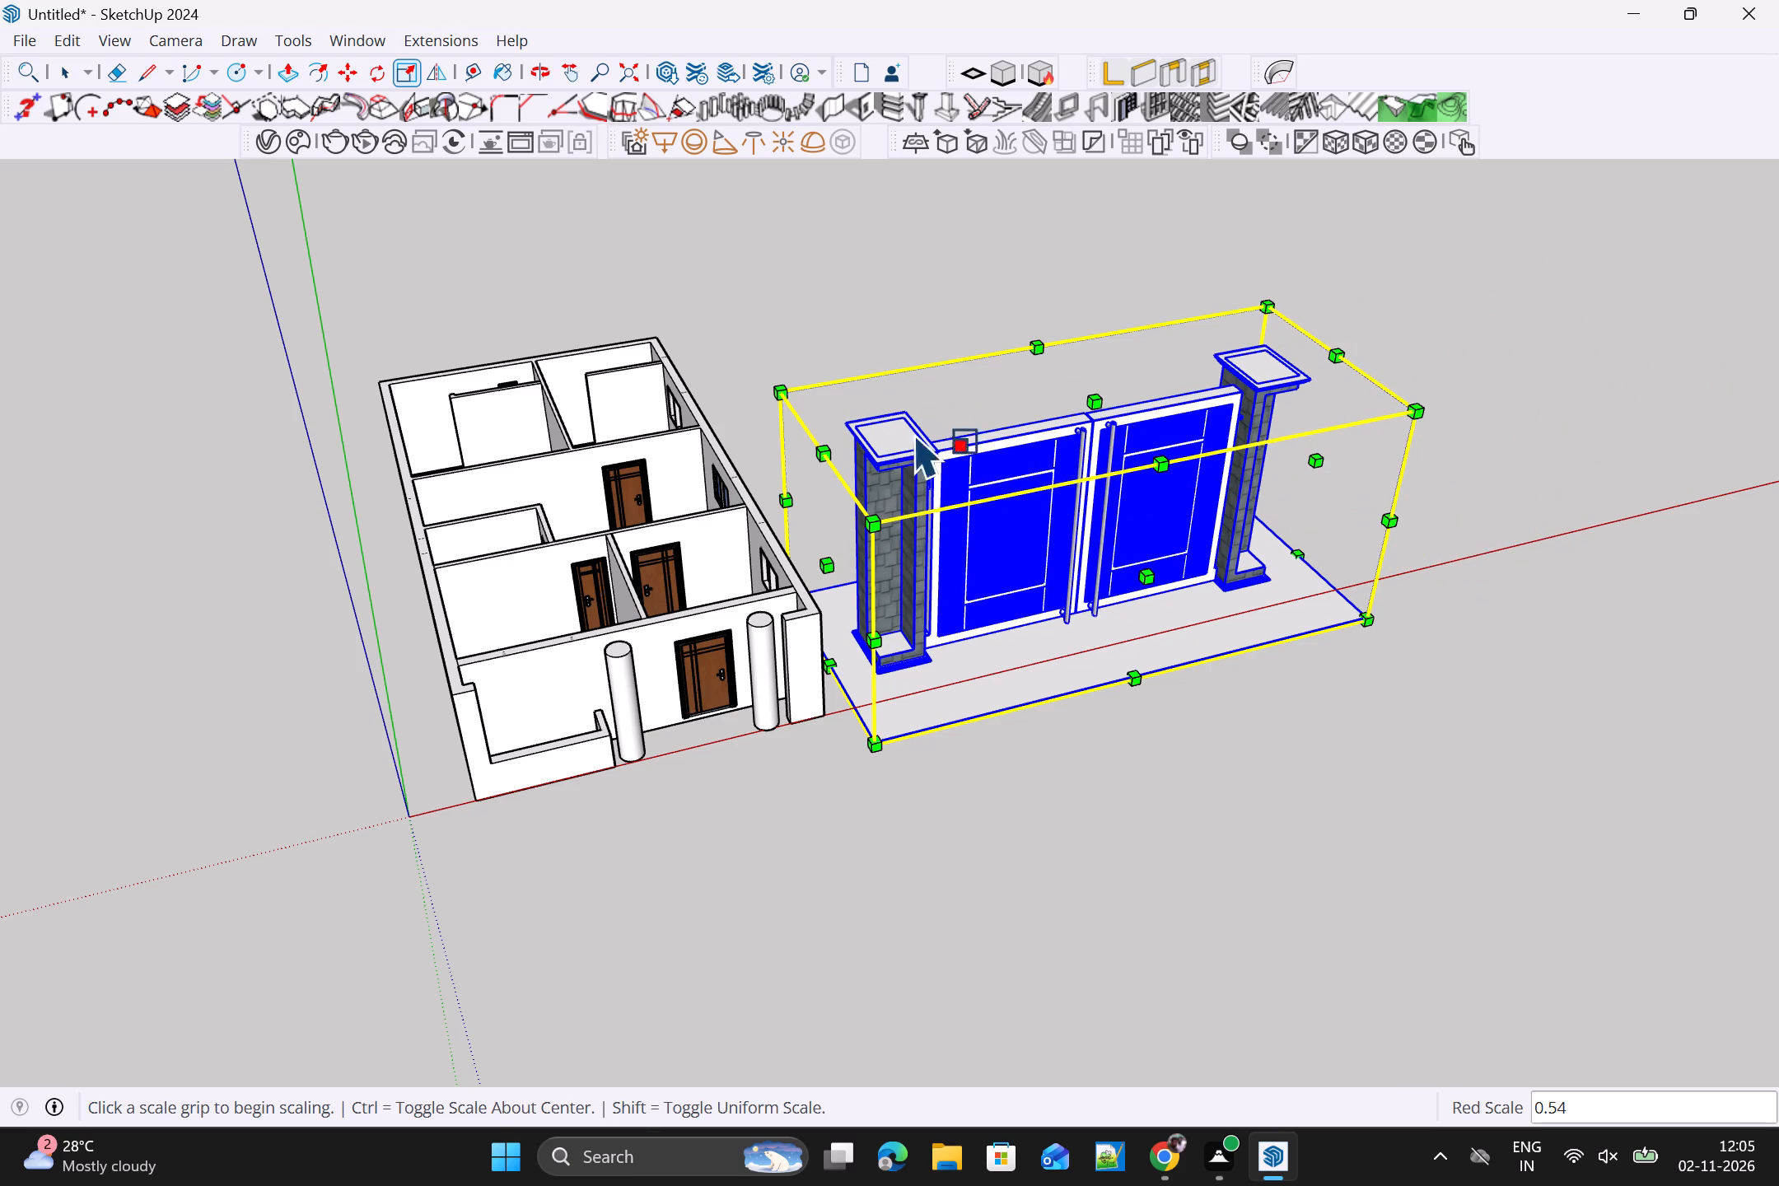
Scale the gate's height down further, using the neighbouring house wall as the reference.
click(1099, 406)
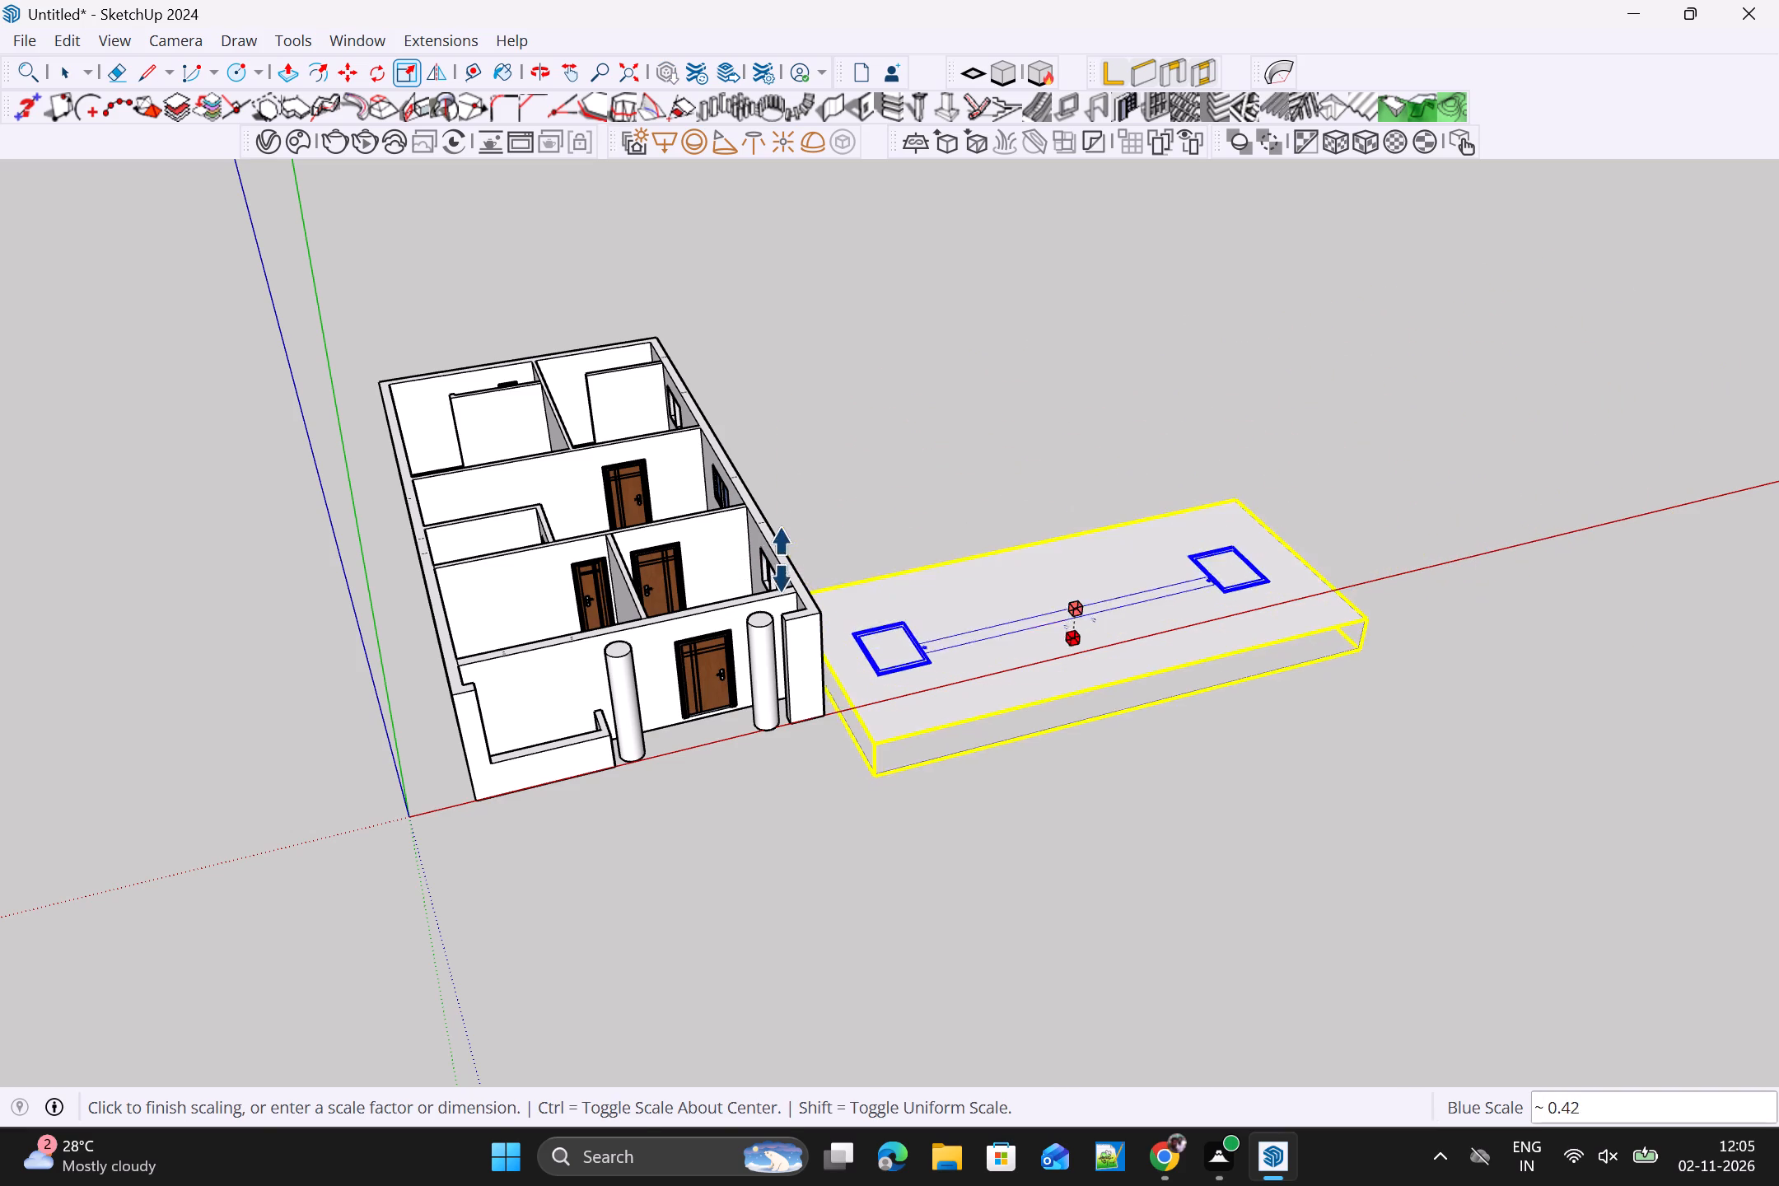
click(789, 557)
Narrow the gate along the red axis by a factor of 0.97, then again by about 0.71.
middle_drag(1295, 570, 1219, 488)
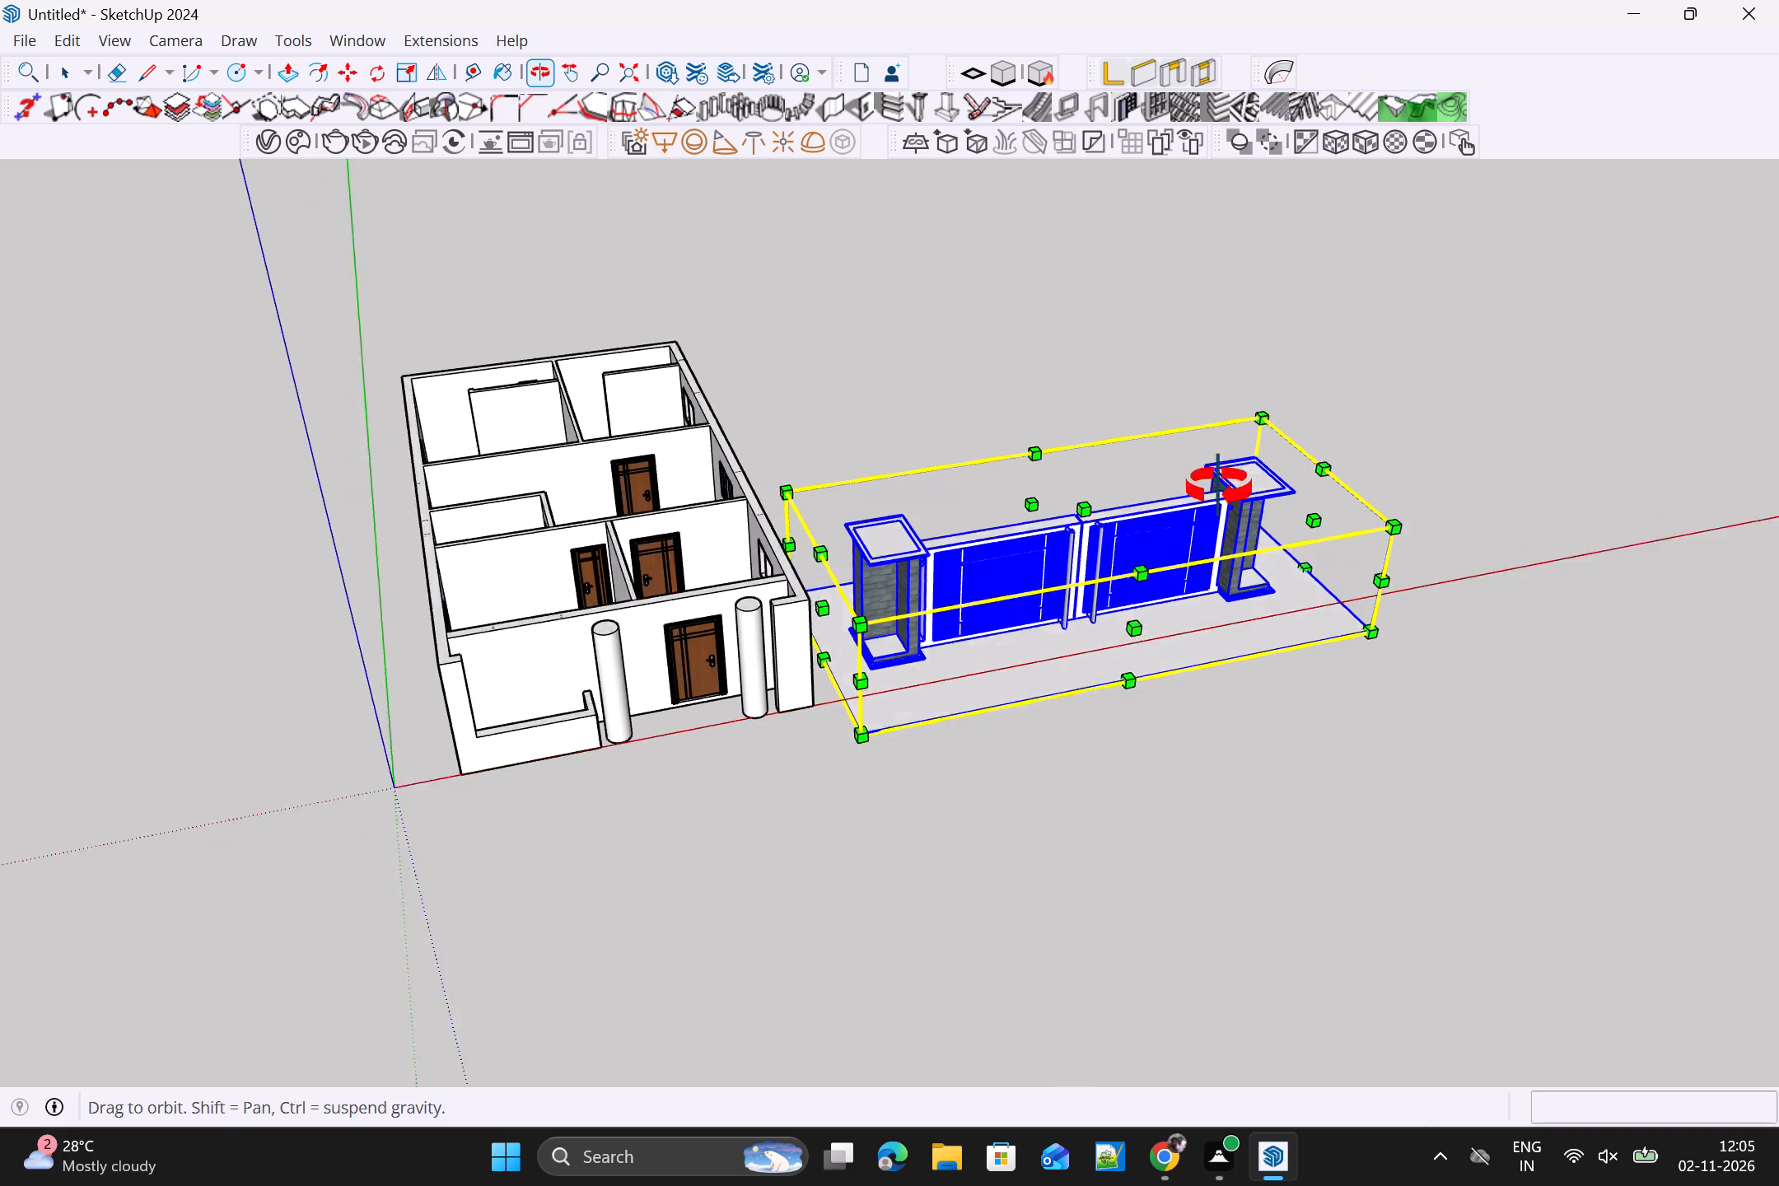
middle_drag(1219, 488, 1075, 378)
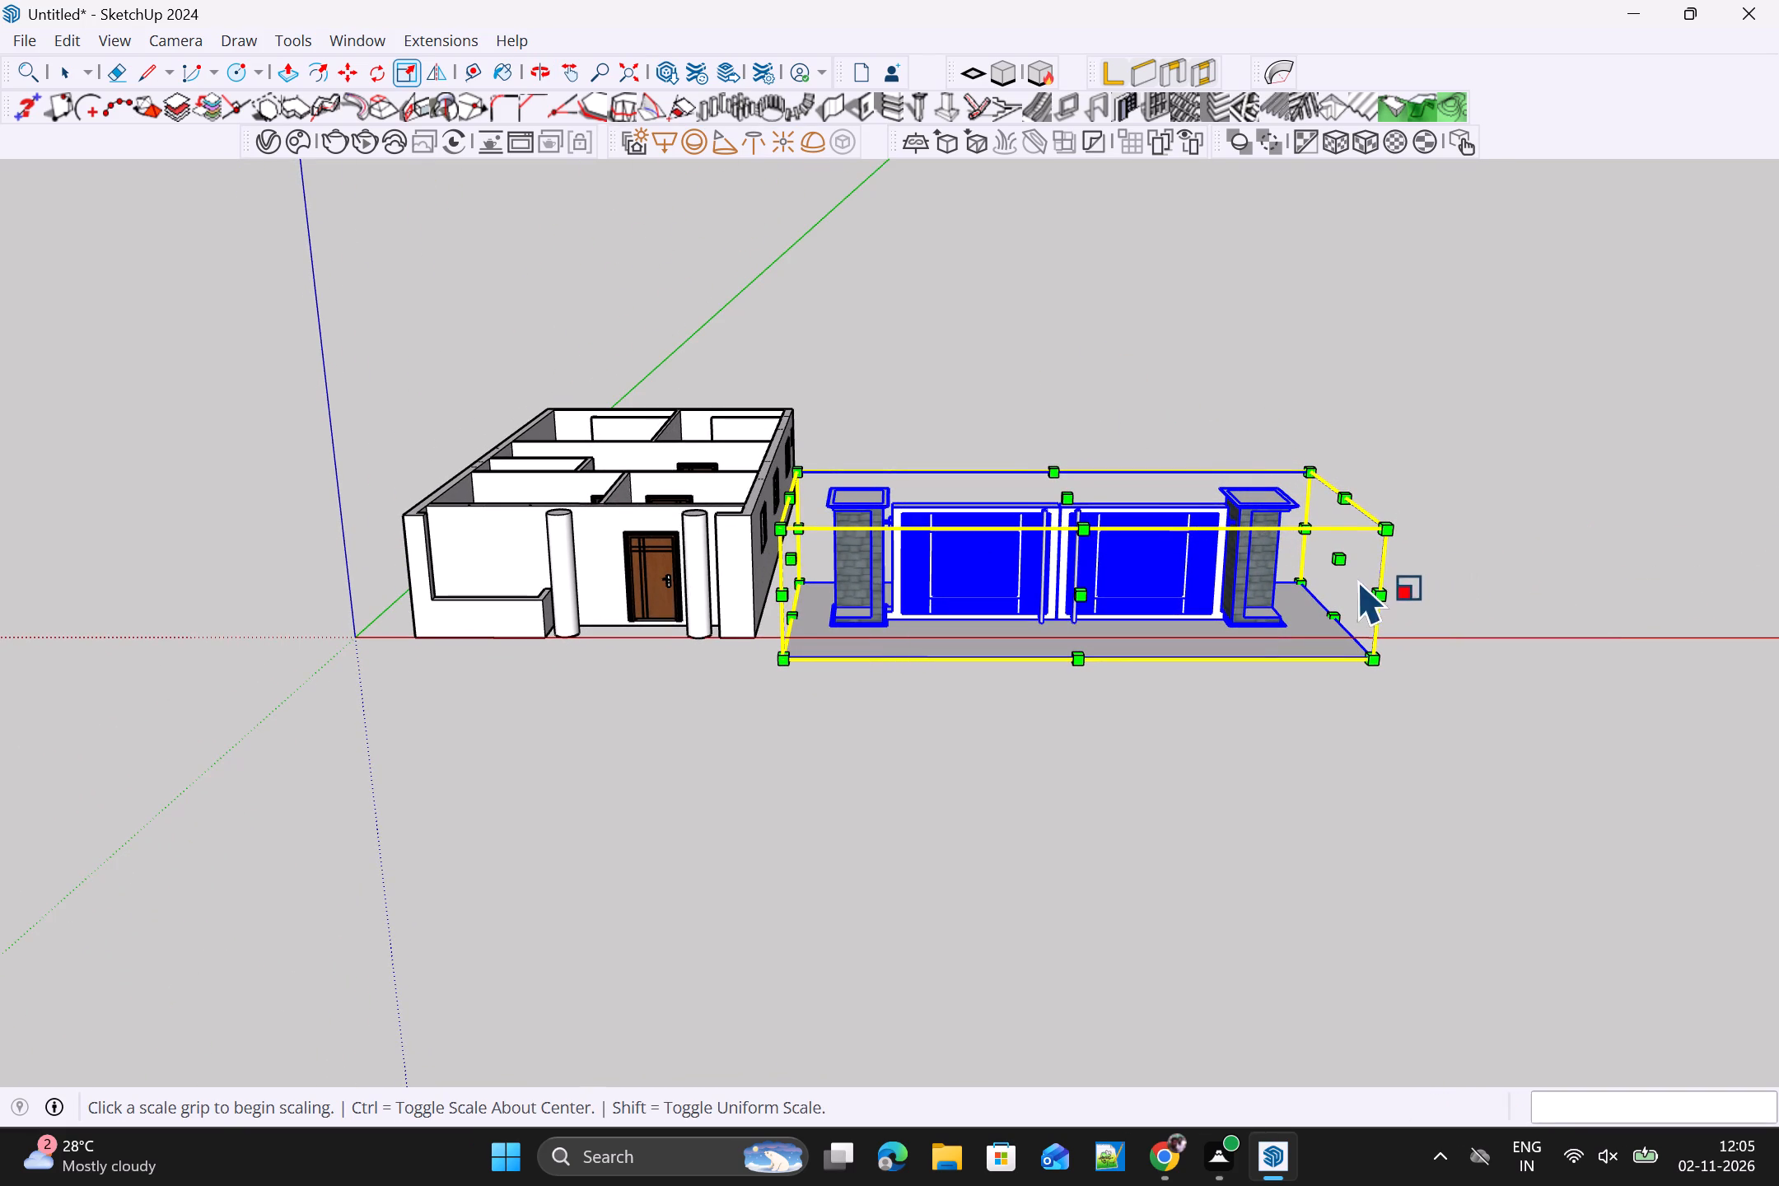
drag(1342, 564, 1324, 565)
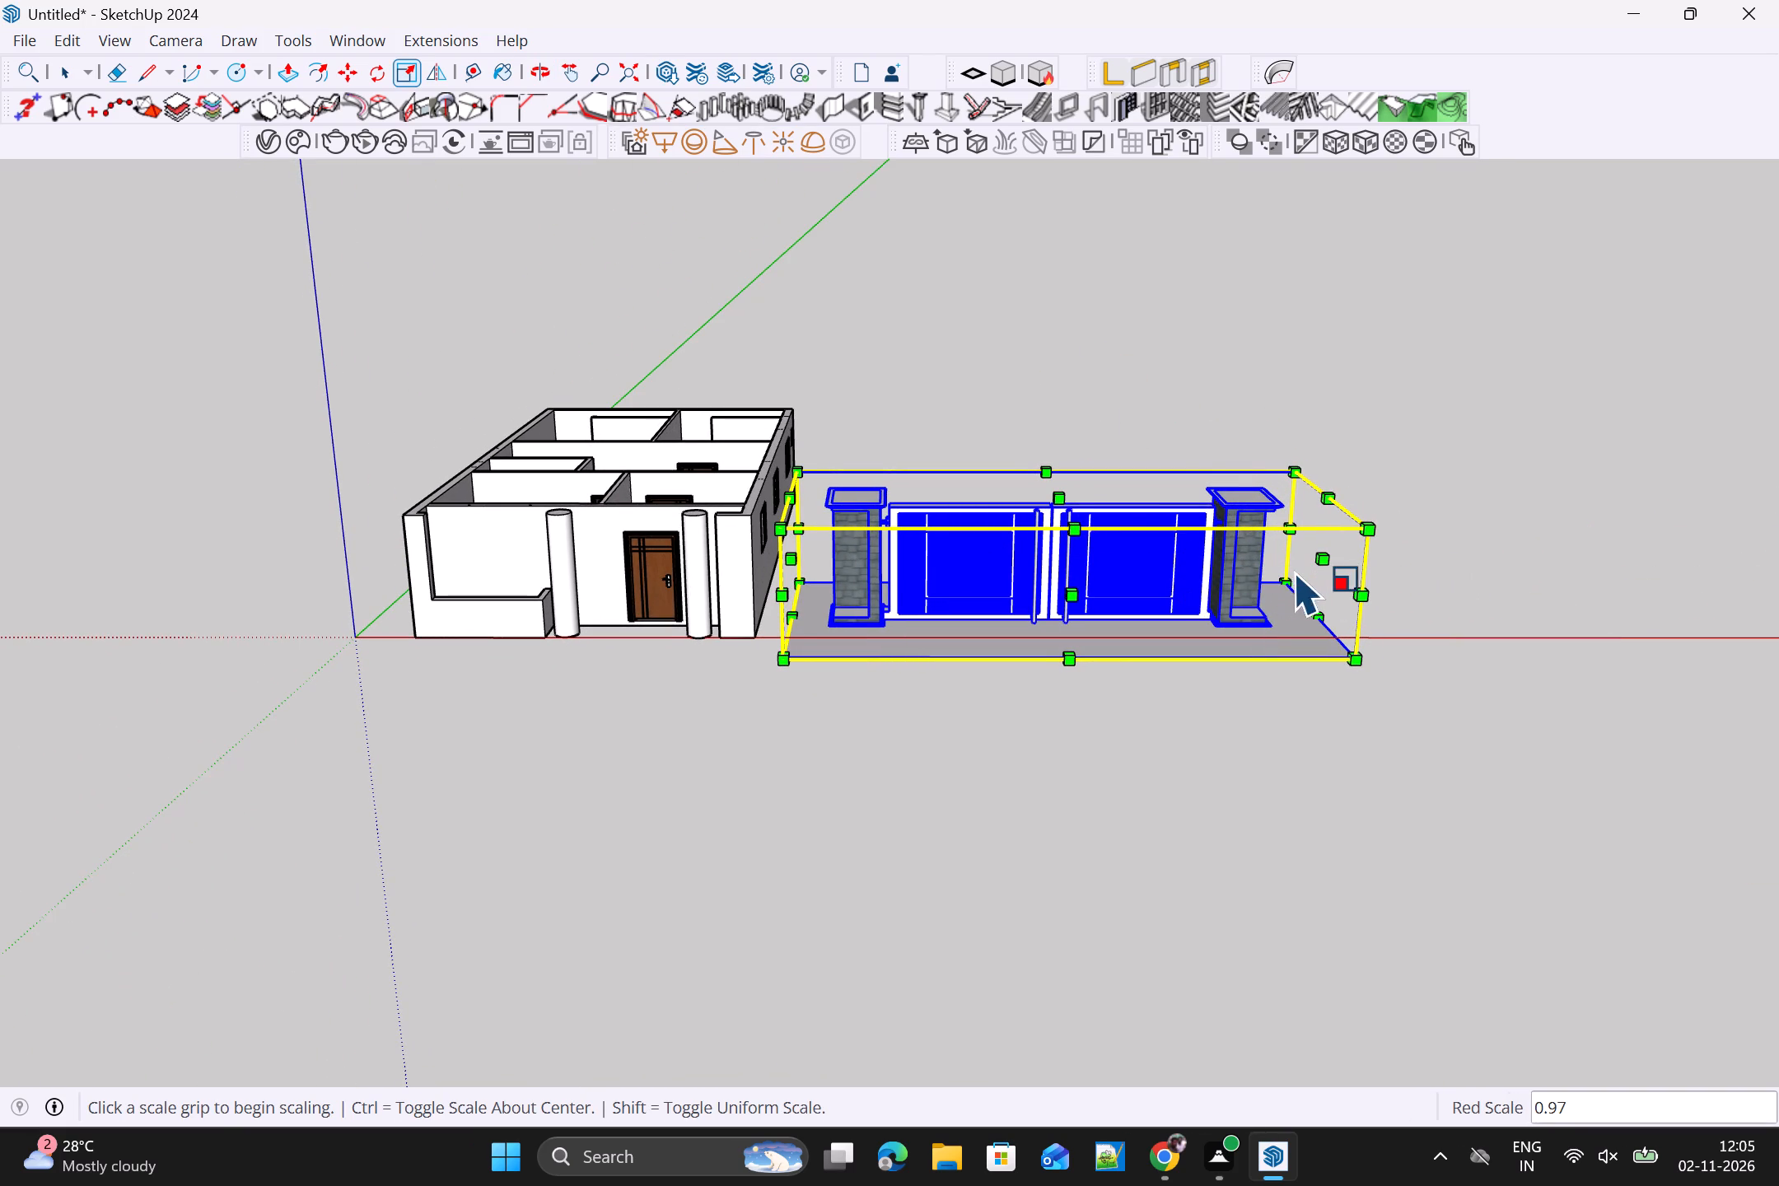
click(1330, 553)
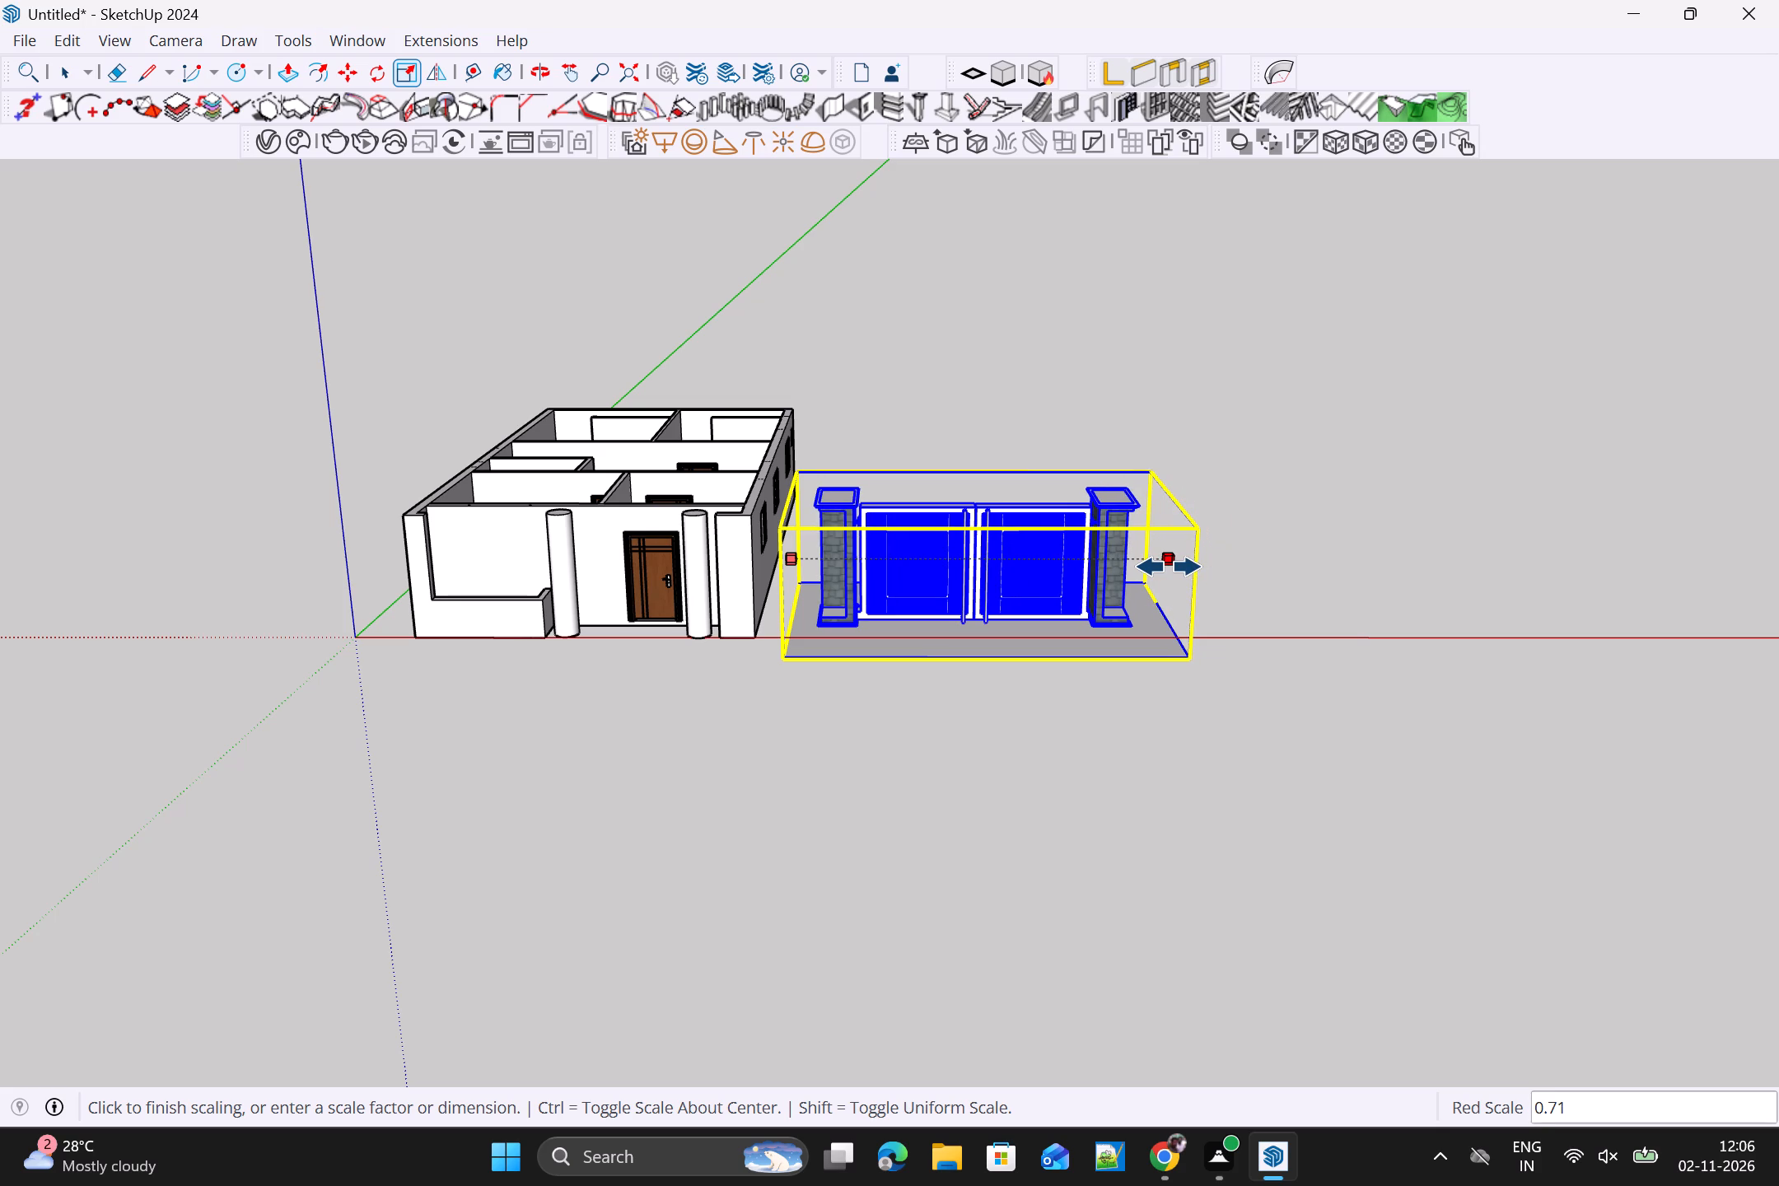
click(1169, 567)
Scale the gate's width to 0.89 from its house-facing side, leaving a gap beside the house.
scroll(1218, 573, up, 5)
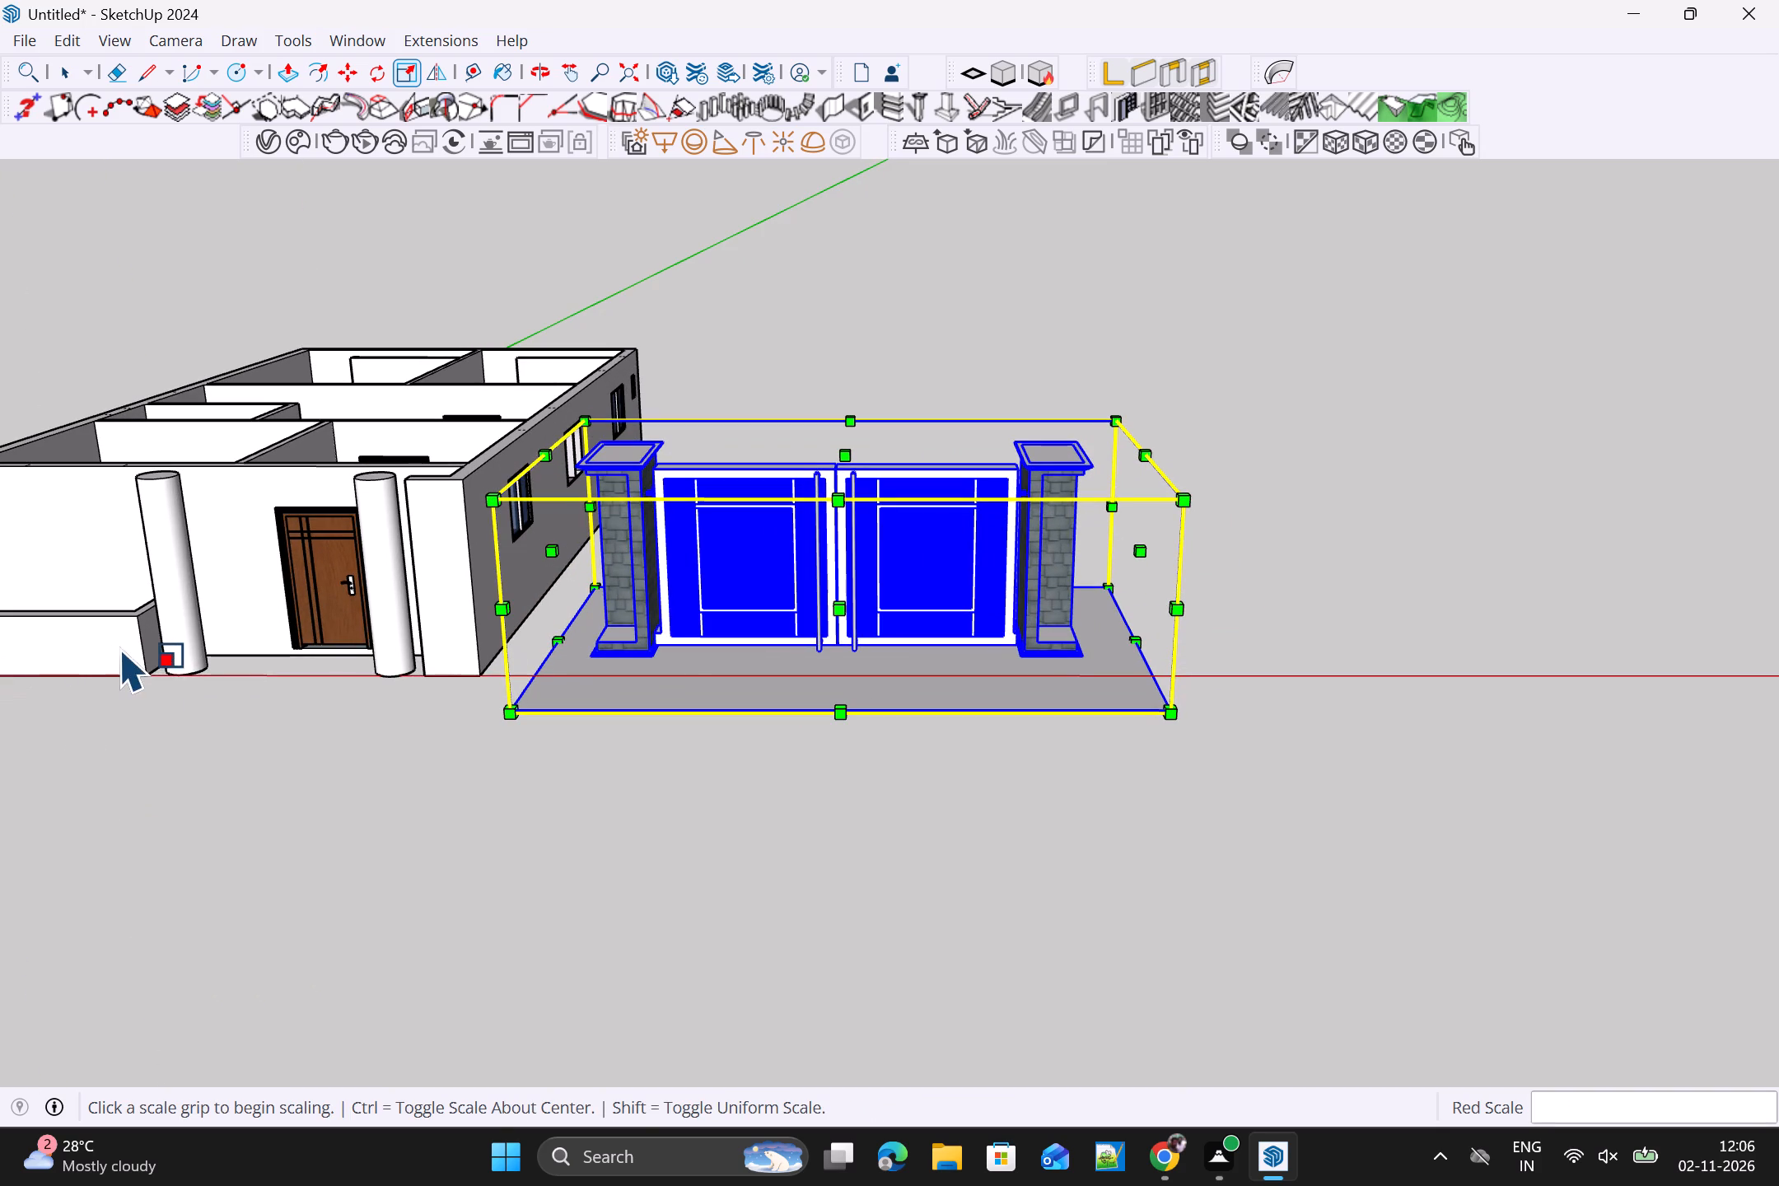
scroll(392, 564, up, 3)
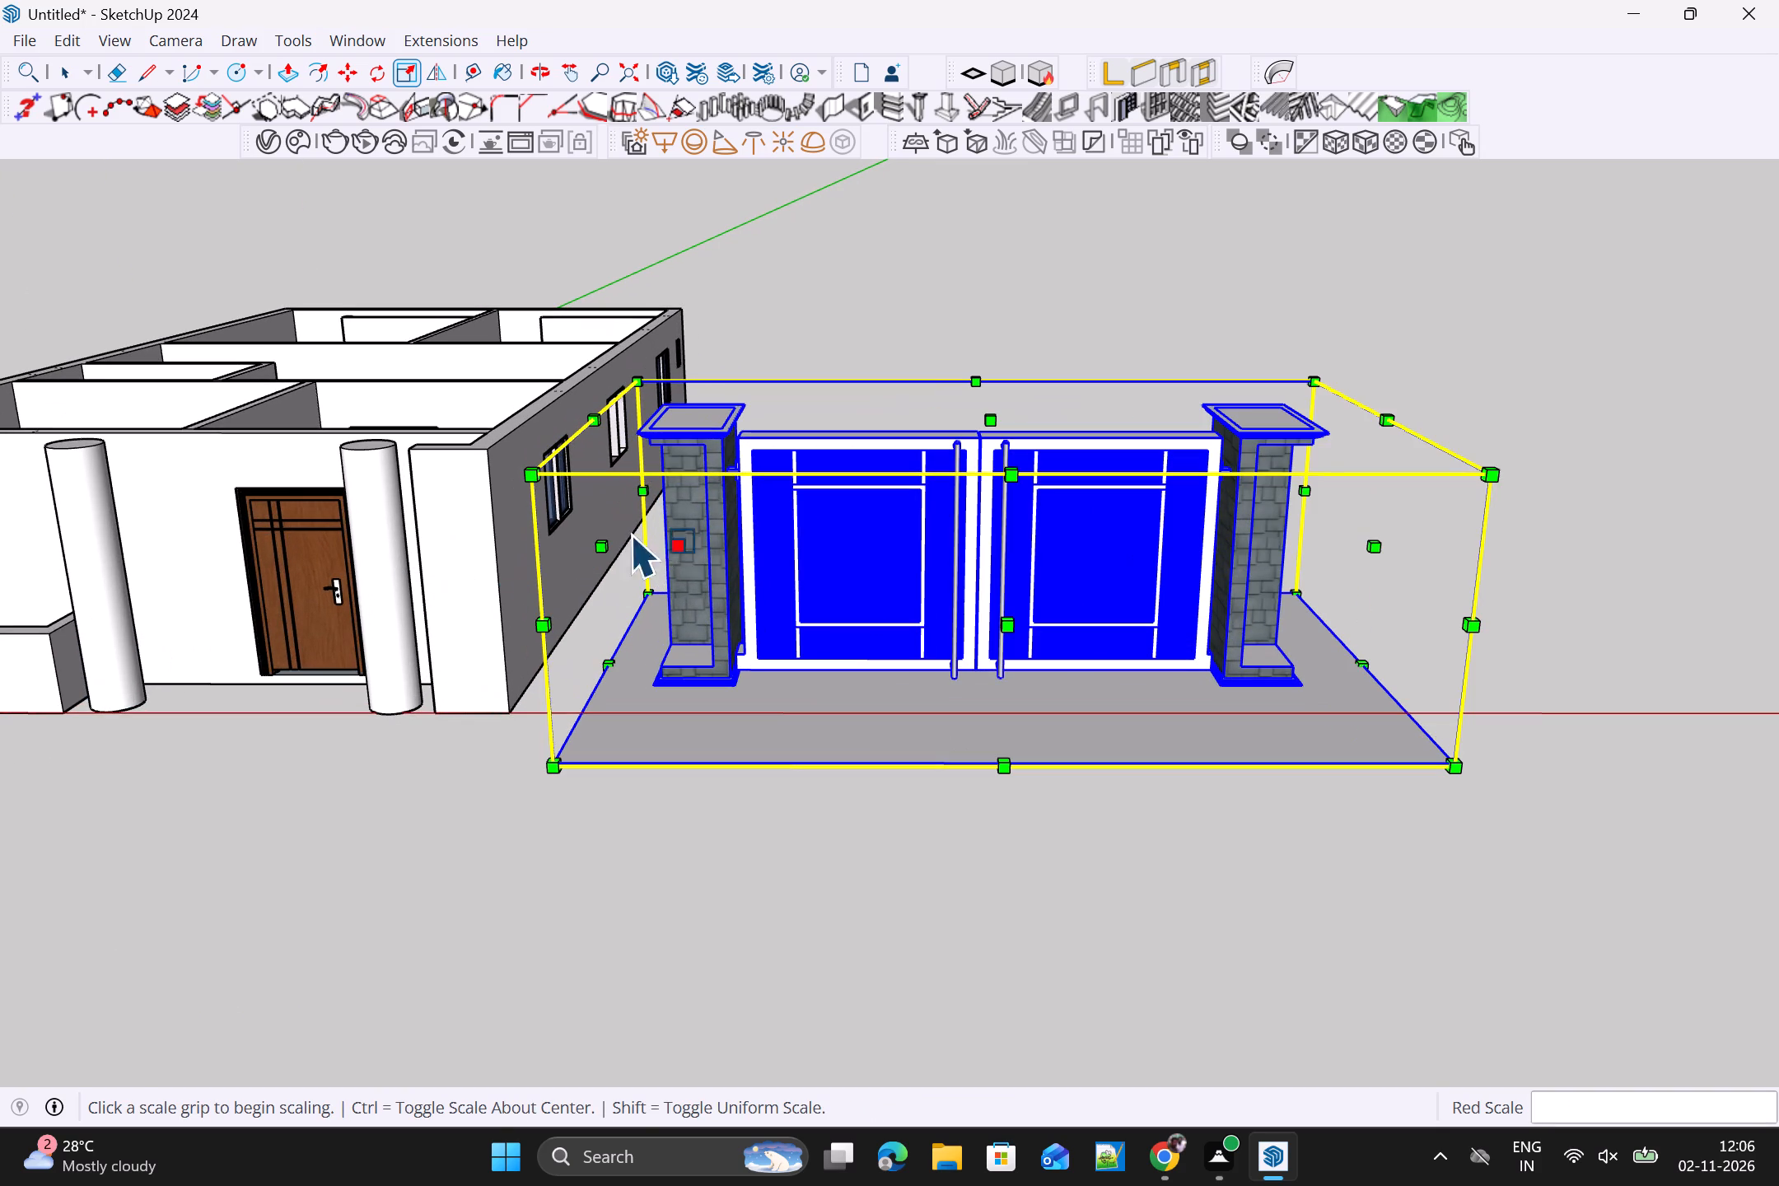
click(614, 550)
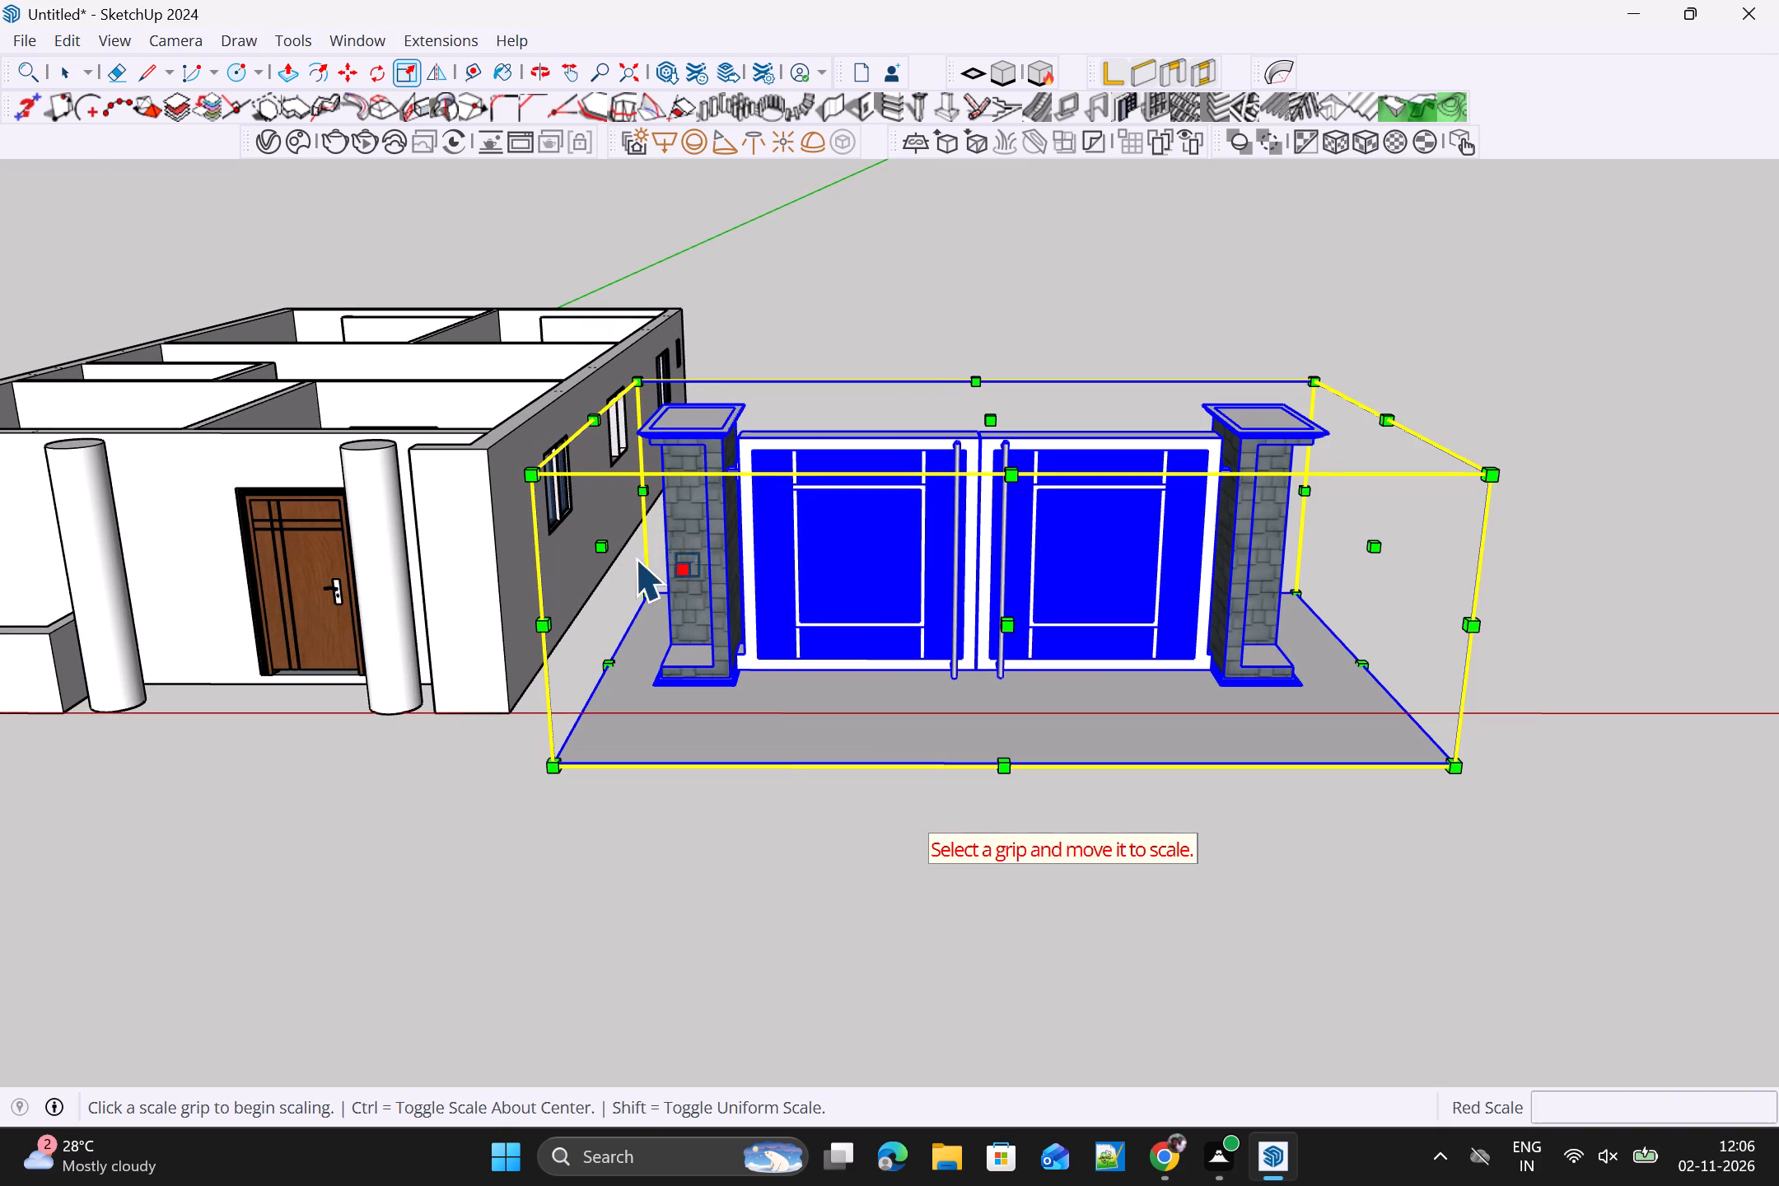
click(608, 546)
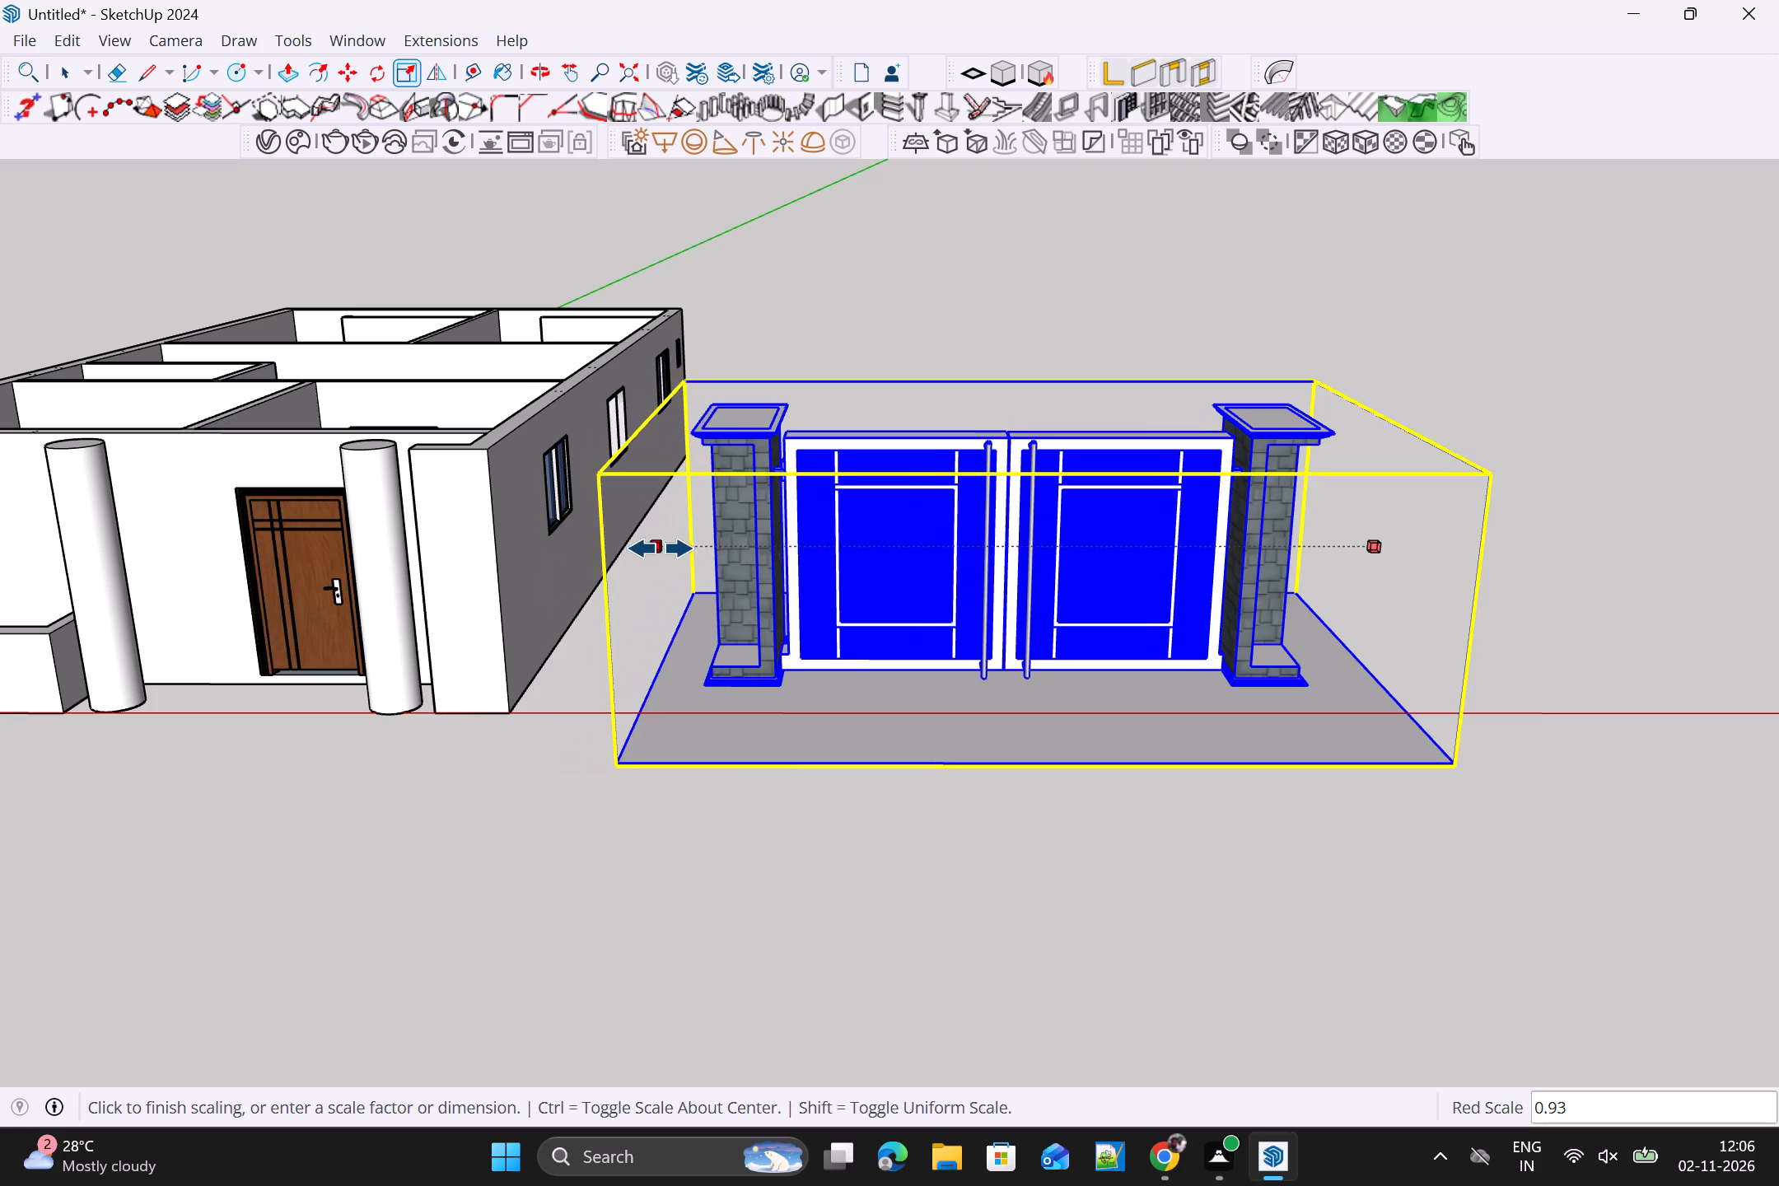
click(690, 549)
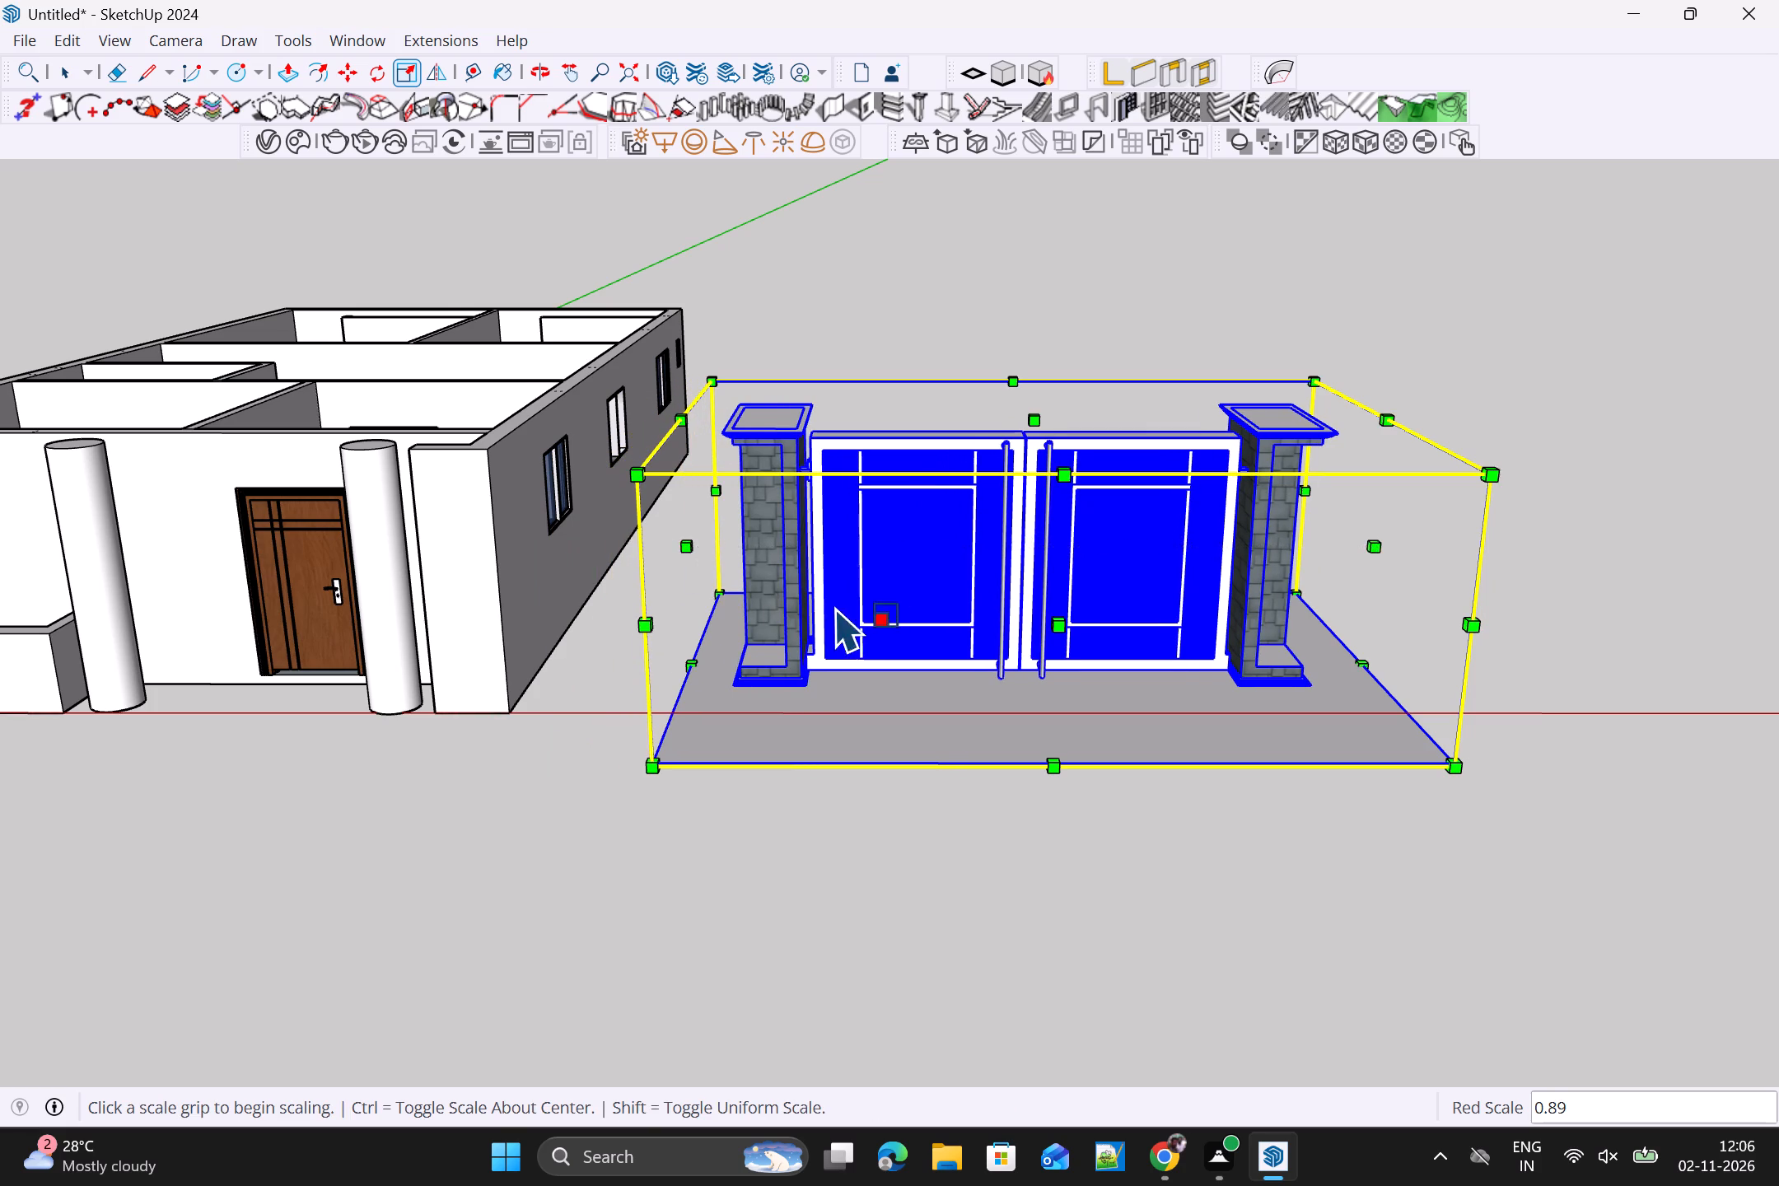
Delete the two round columns standing in front of the house entrance.
scroll(851, 621, down, 3)
key(space)
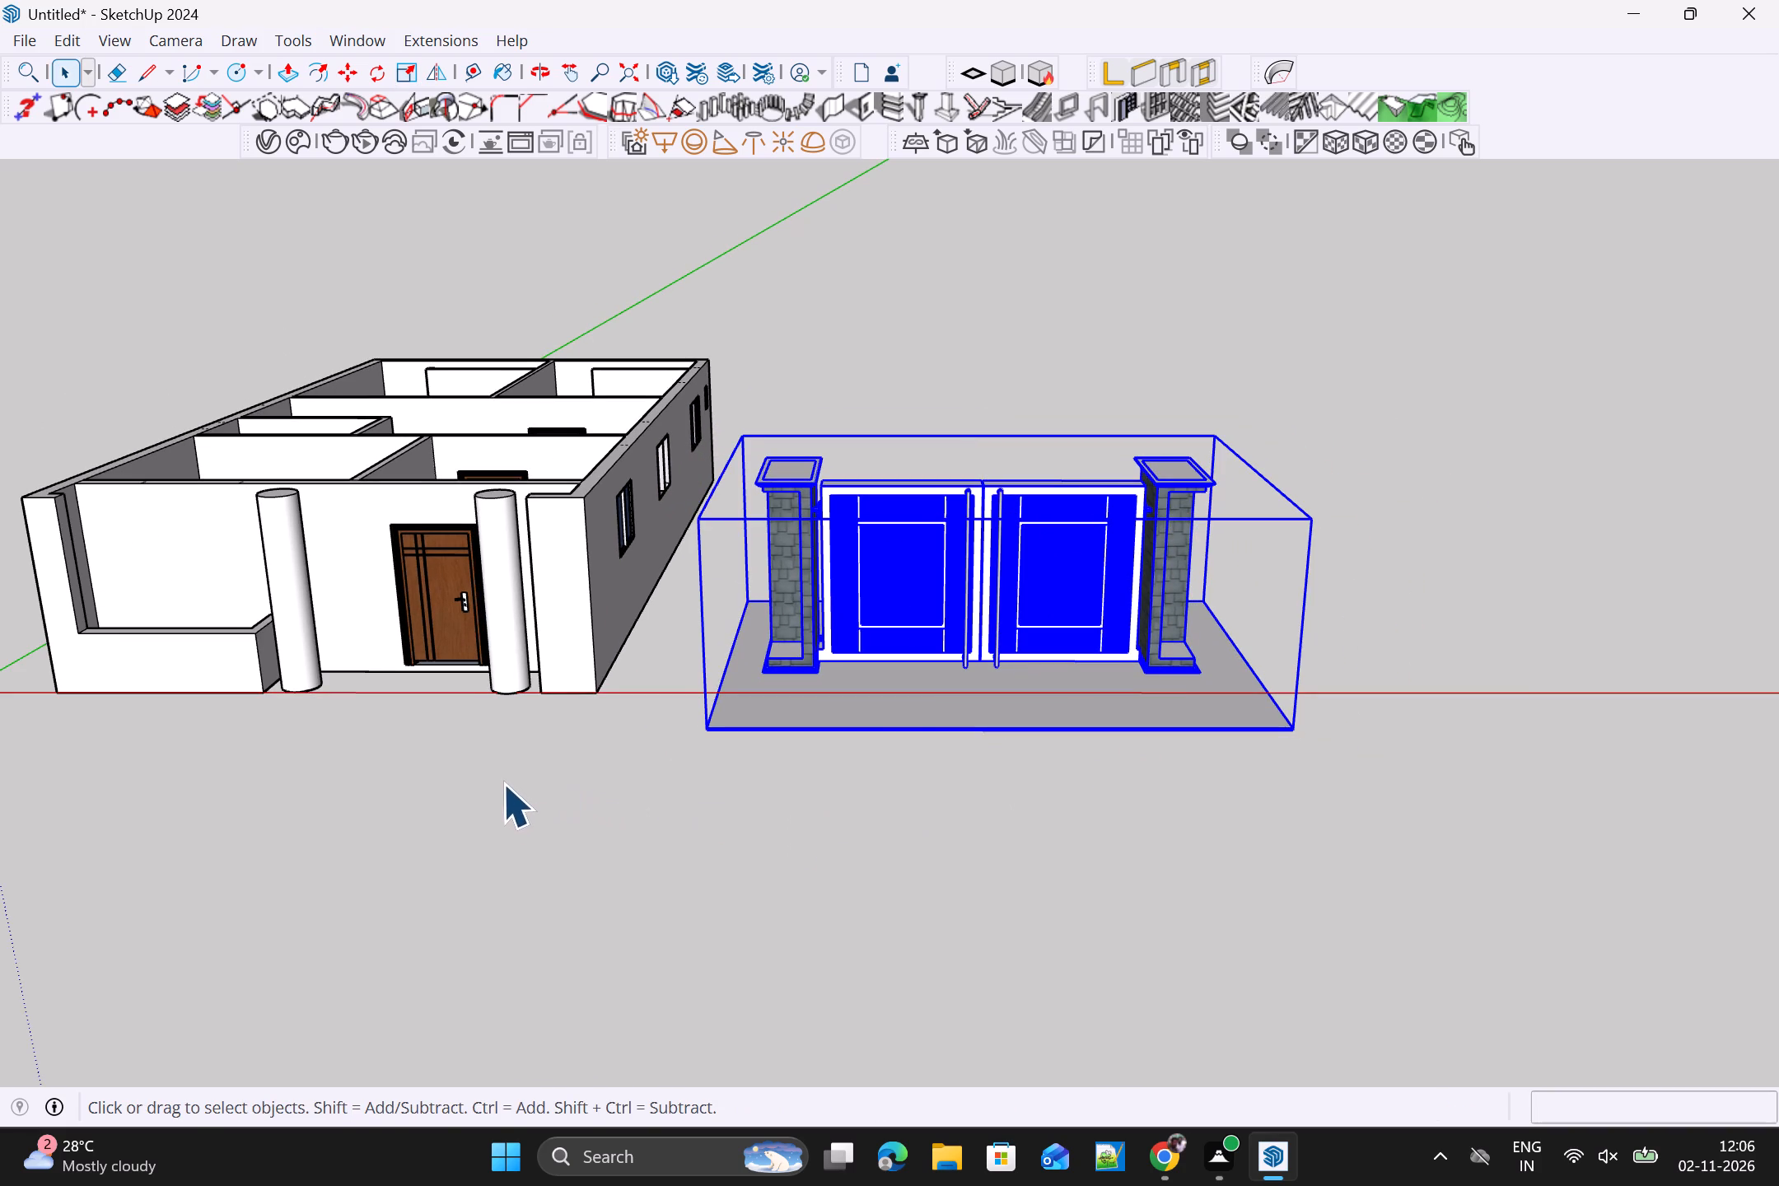
middle_drag(488, 758, 596, 840)
scroll(600, 742, up, 4)
click(592, 734)
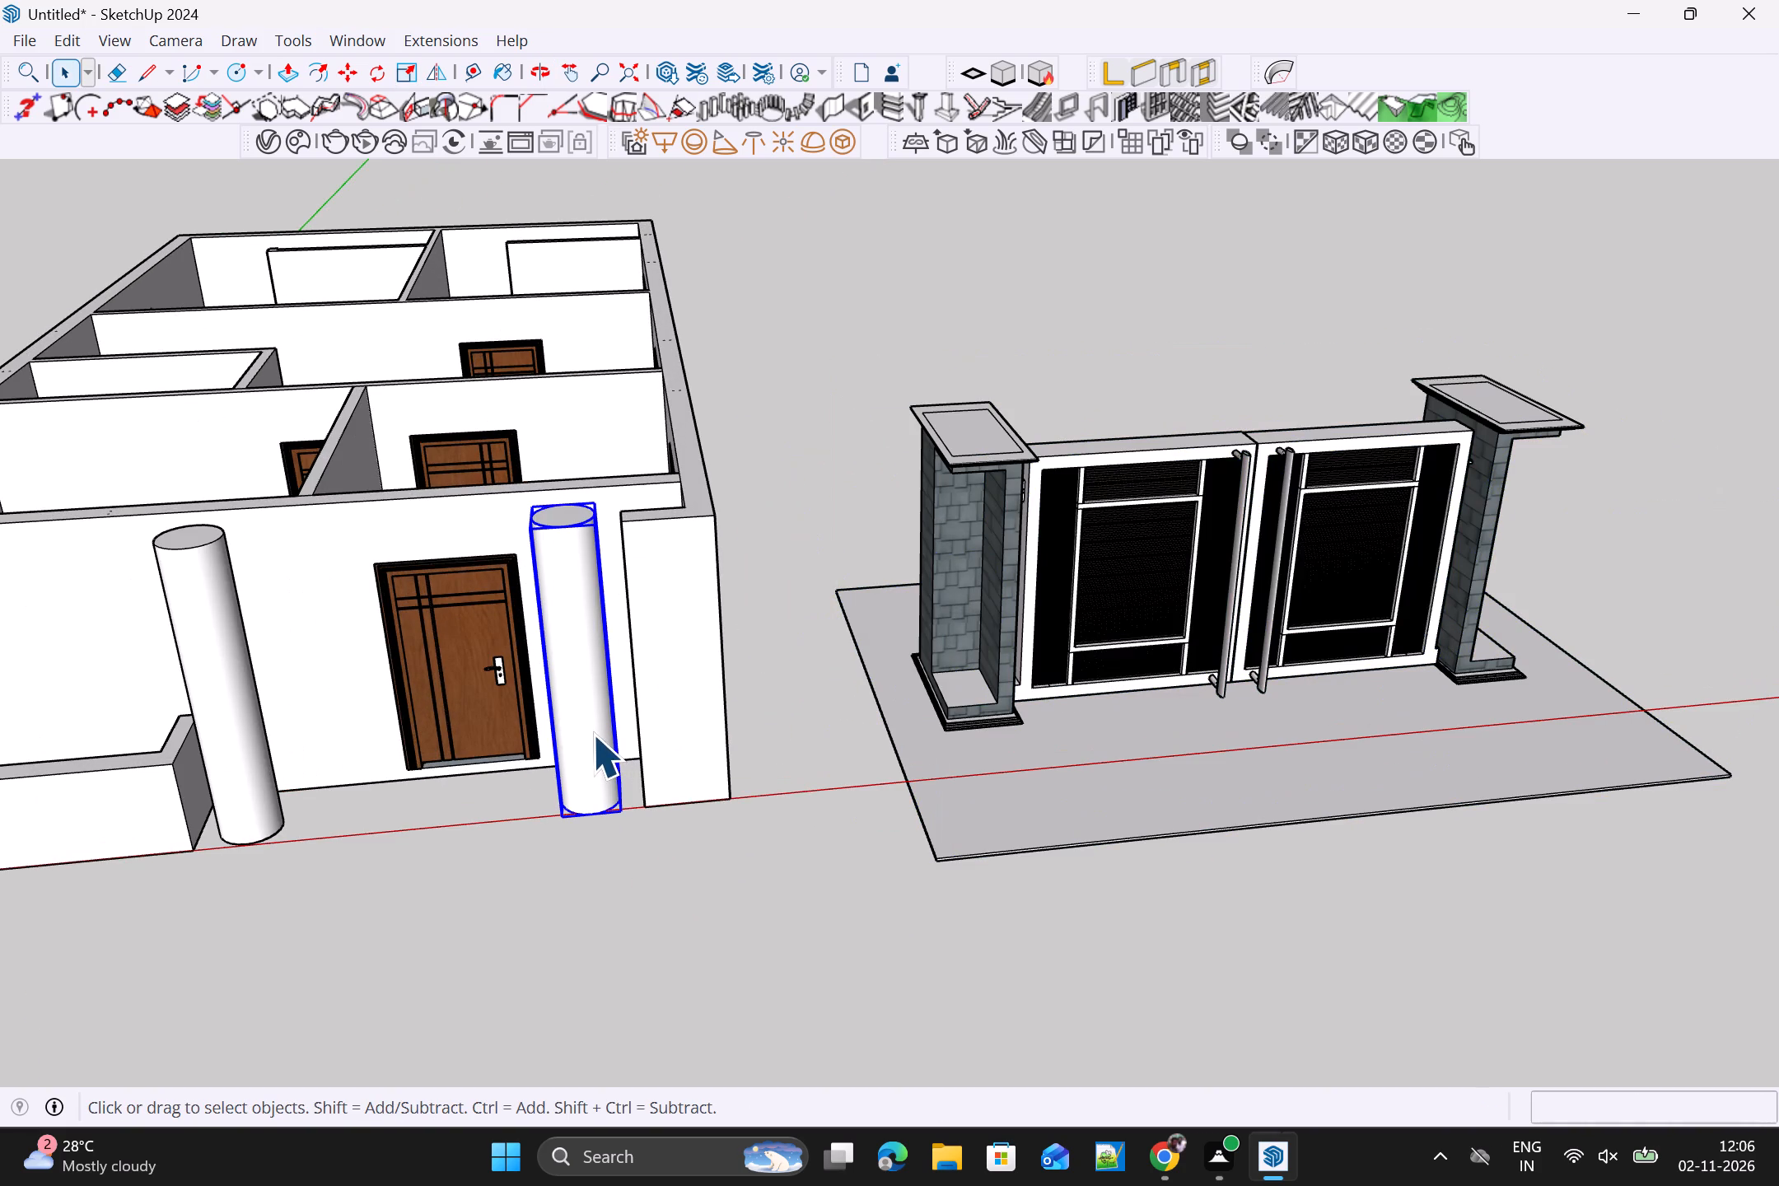
key(Delete)
click(288, 770)
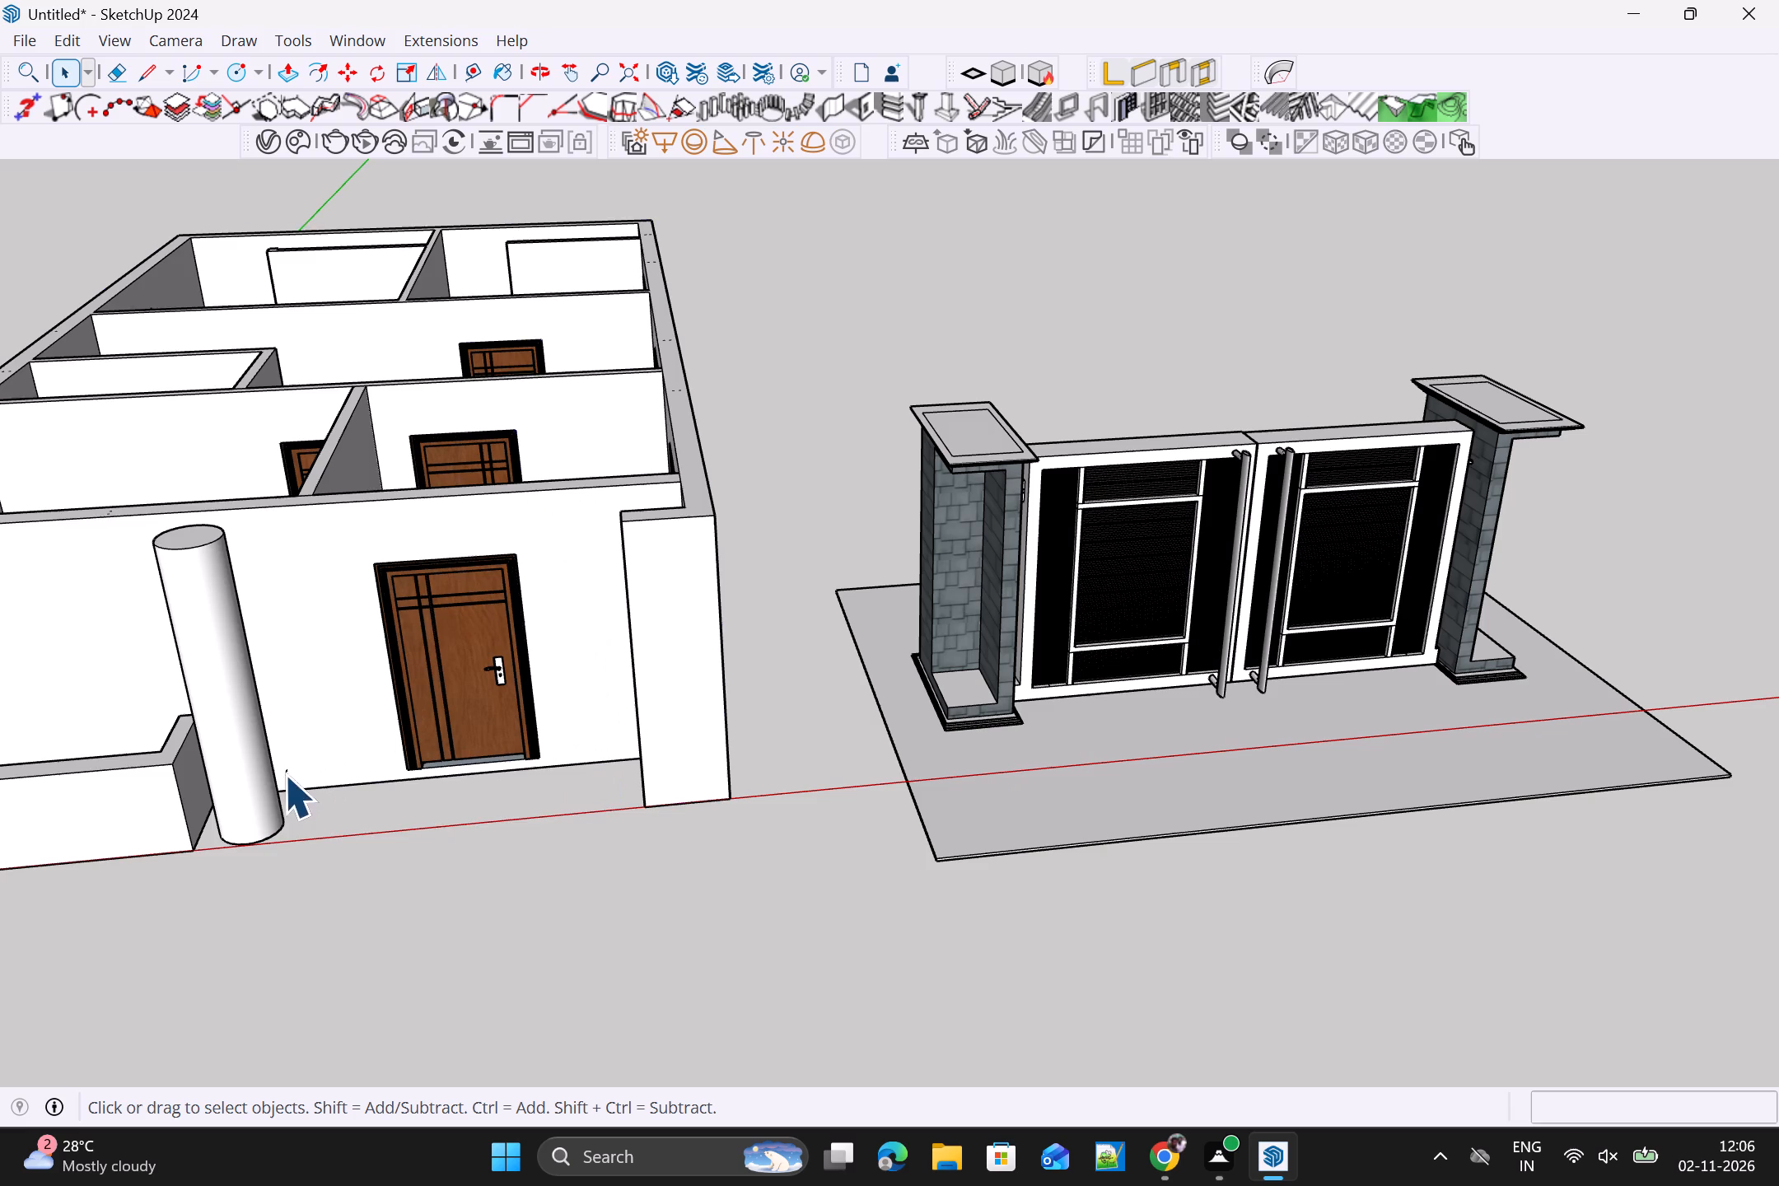
click(262, 780)
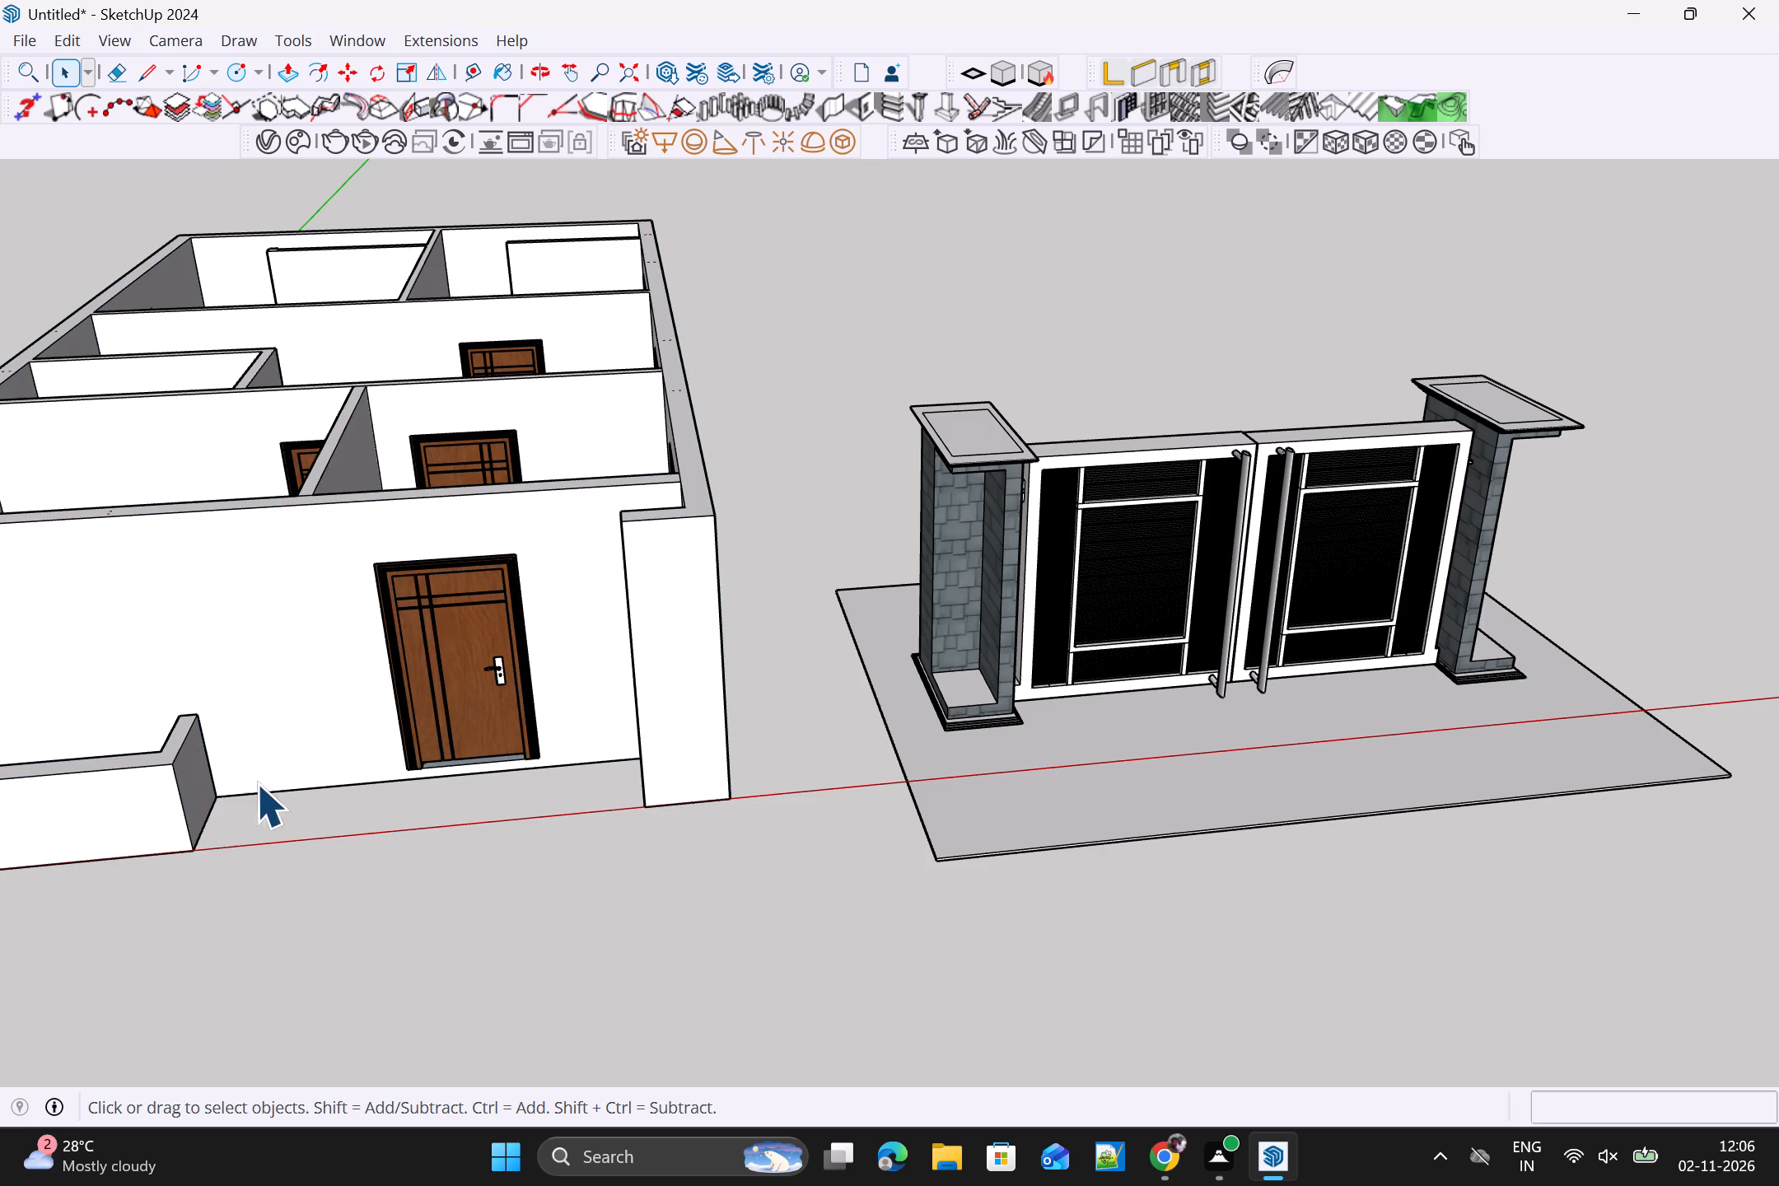
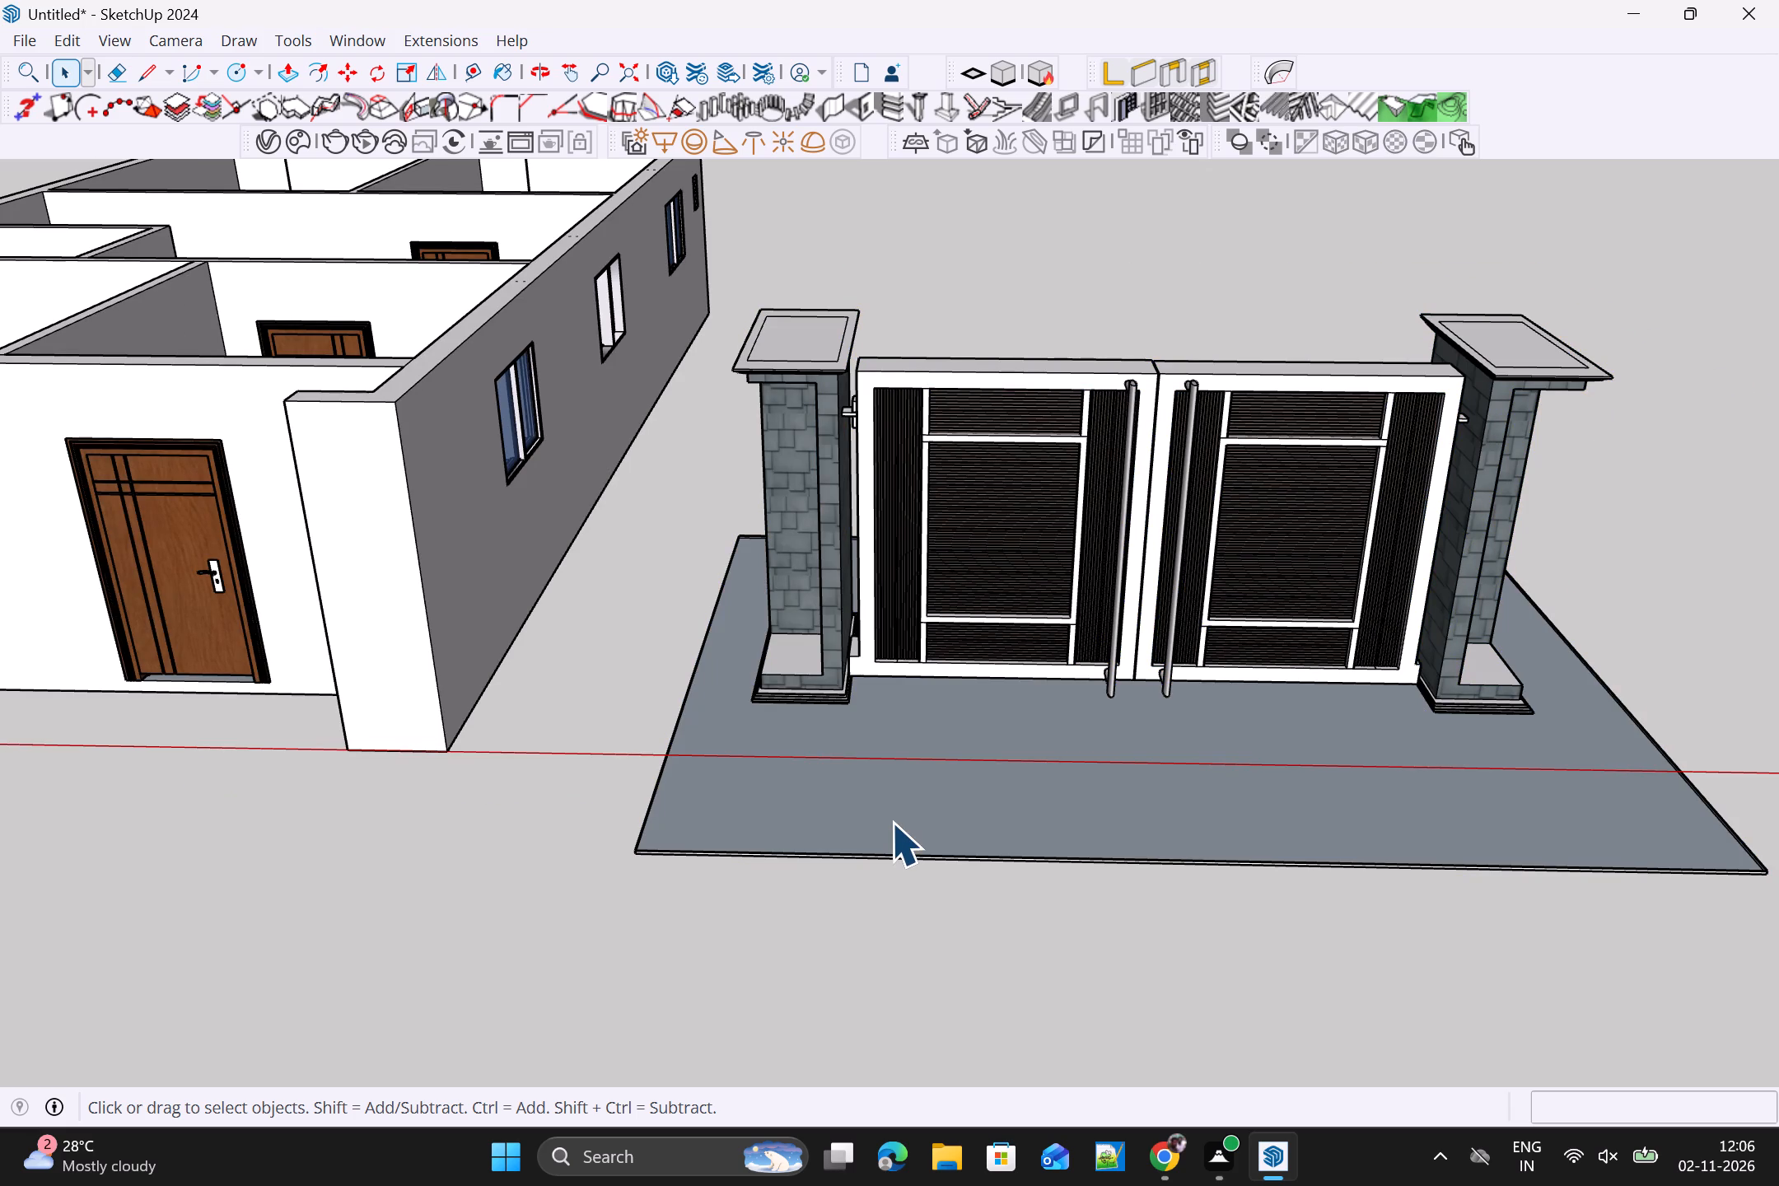
Delete the grey ground slab beneath the entrance gate, including its front edge and the leftover edges on both sides.
drag(888, 832, 890, 840)
double_click(894, 853)
key(Delete)
drag(863, 817, 799, 967)
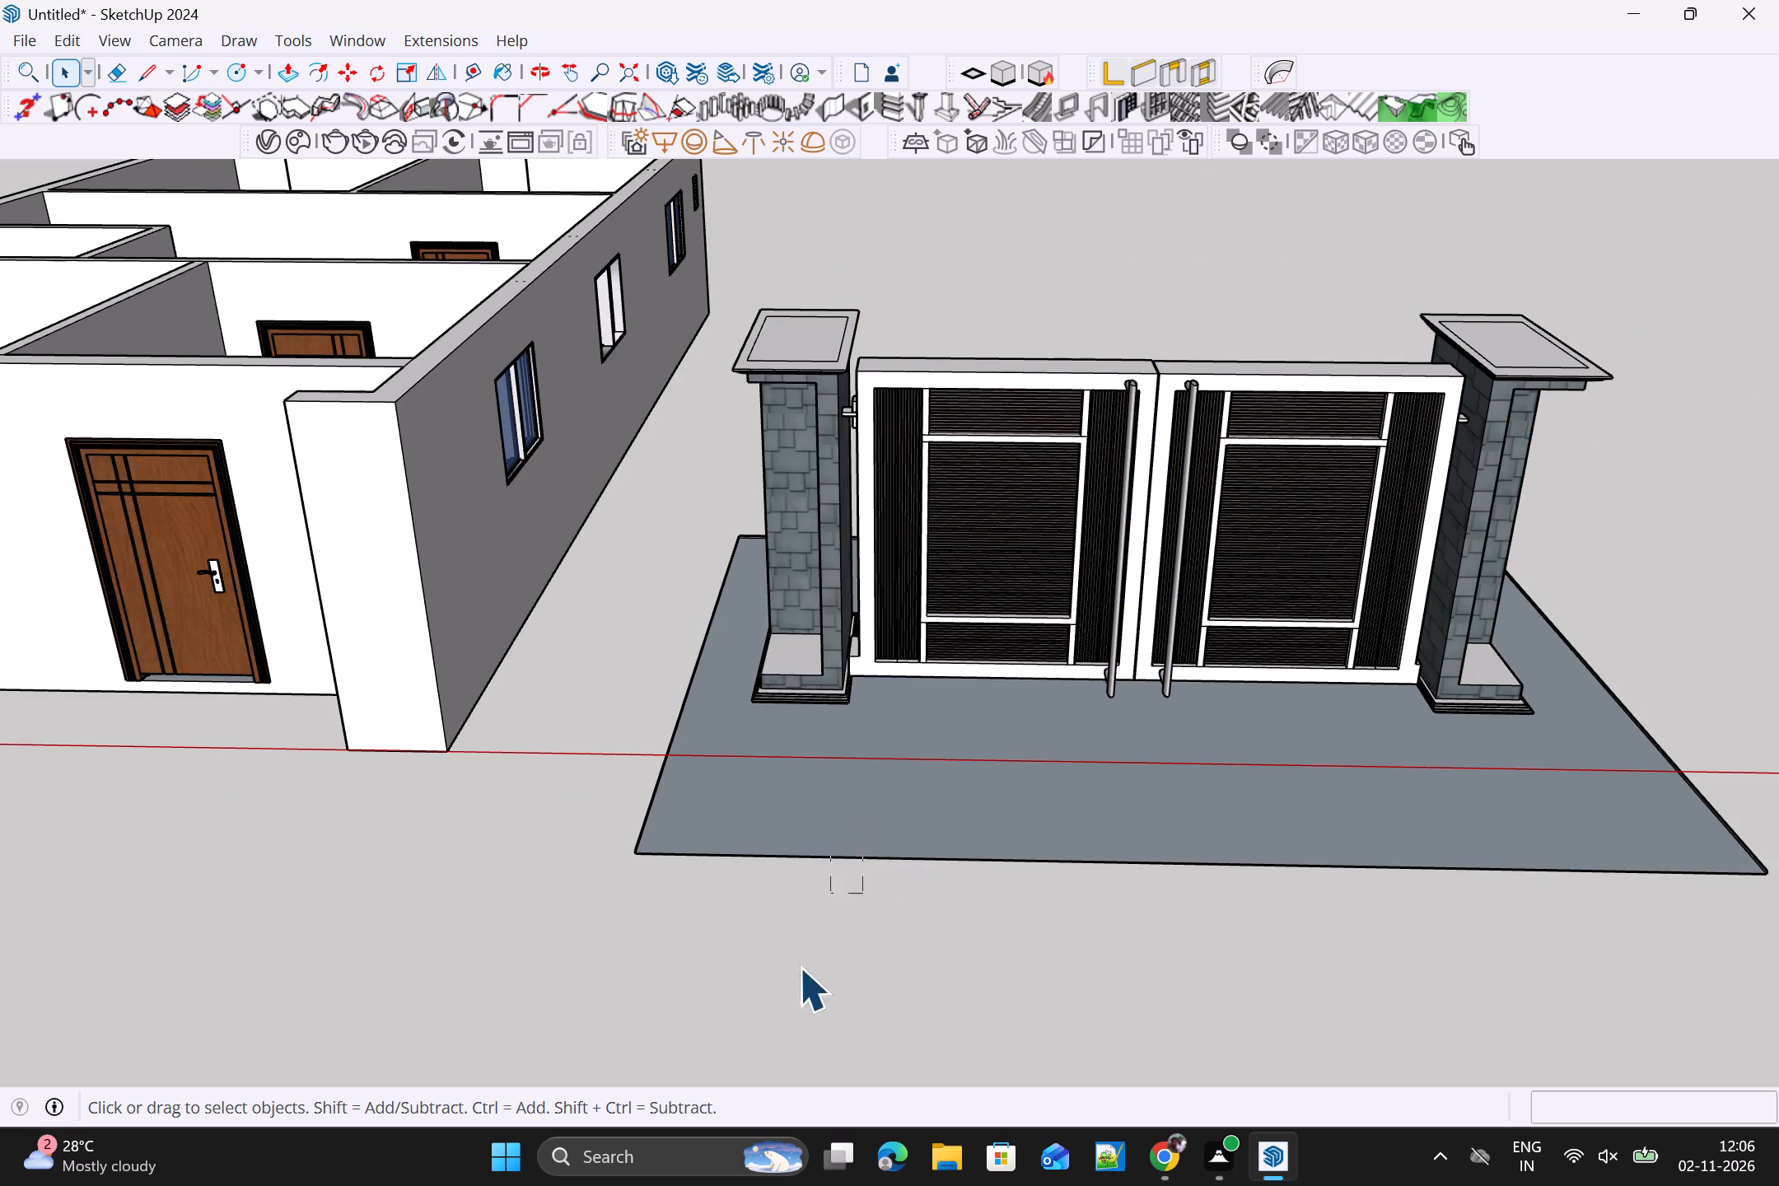
drag(799, 967, 798, 969)
key(Delete)
drag(707, 751, 614, 810)
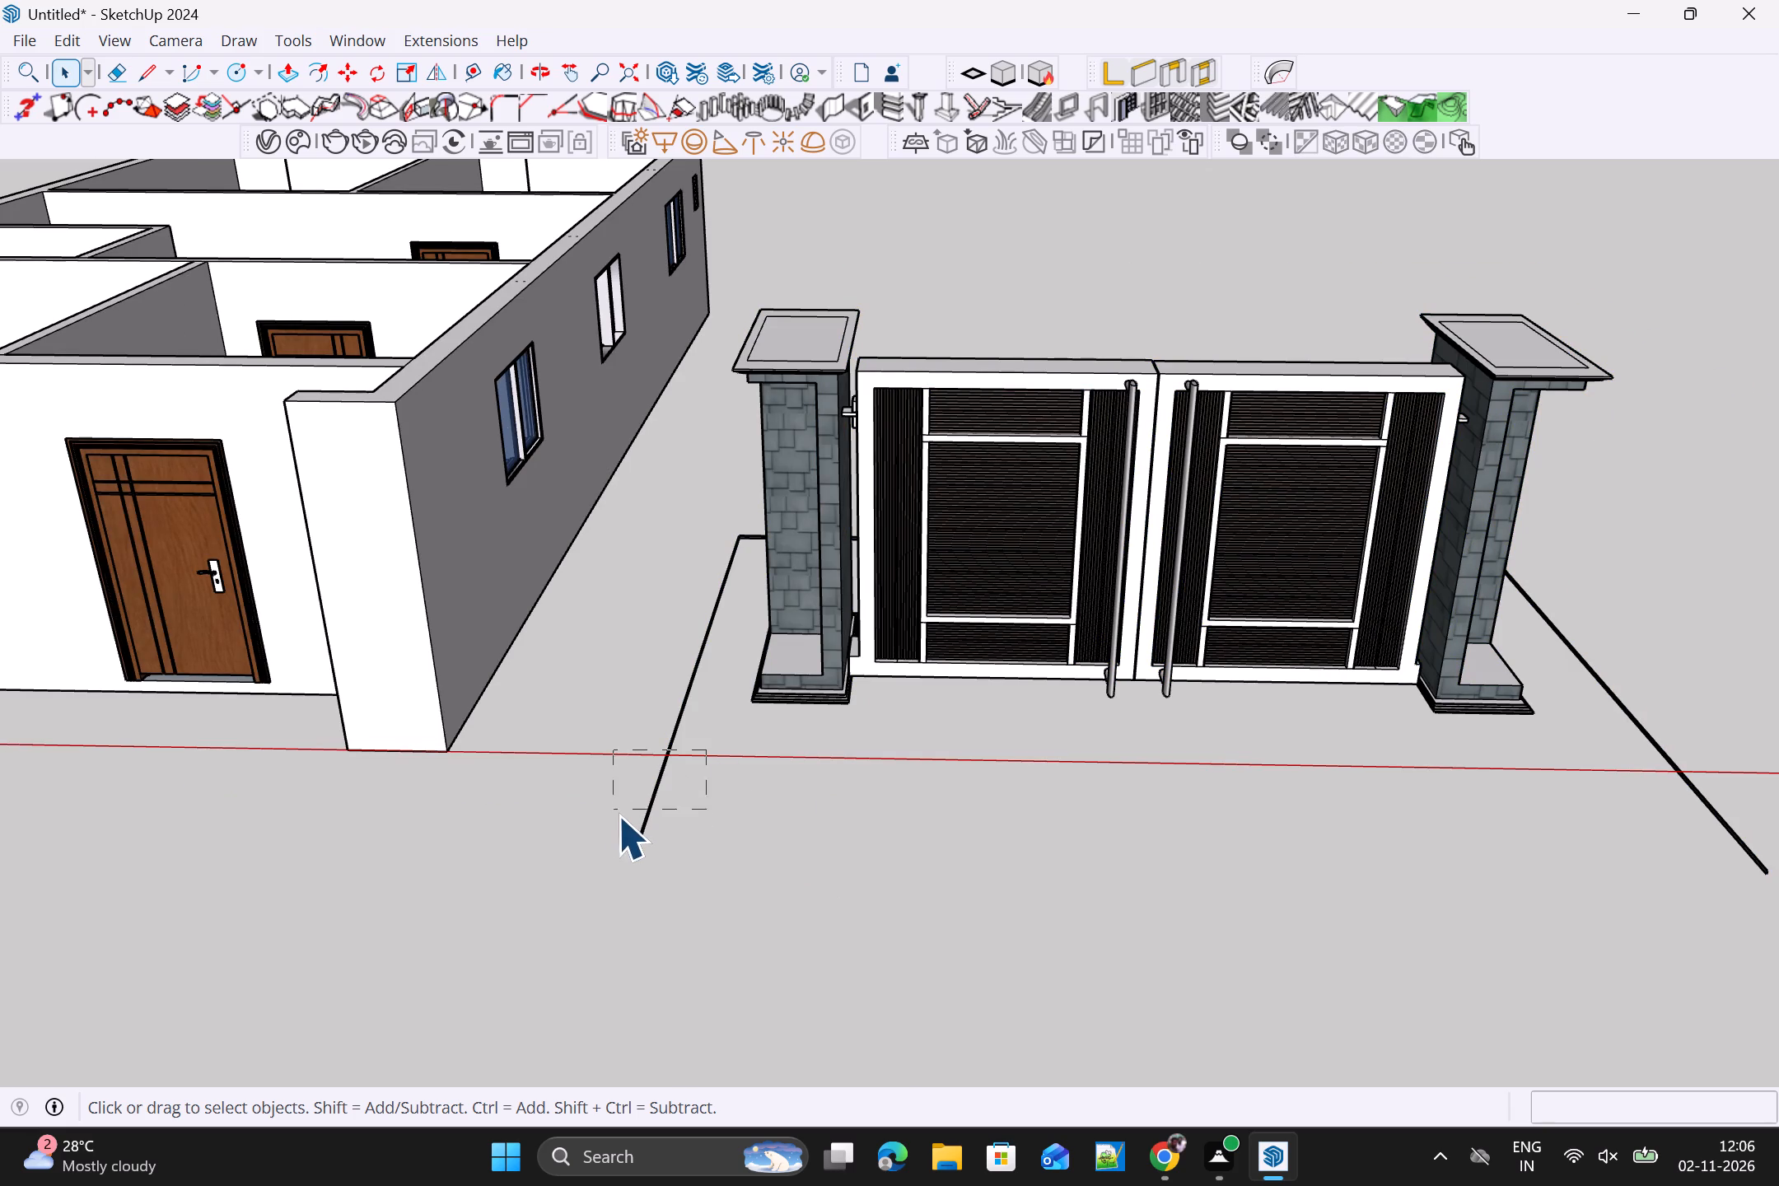
key(Delete)
drag(1758, 717, 1599, 873)
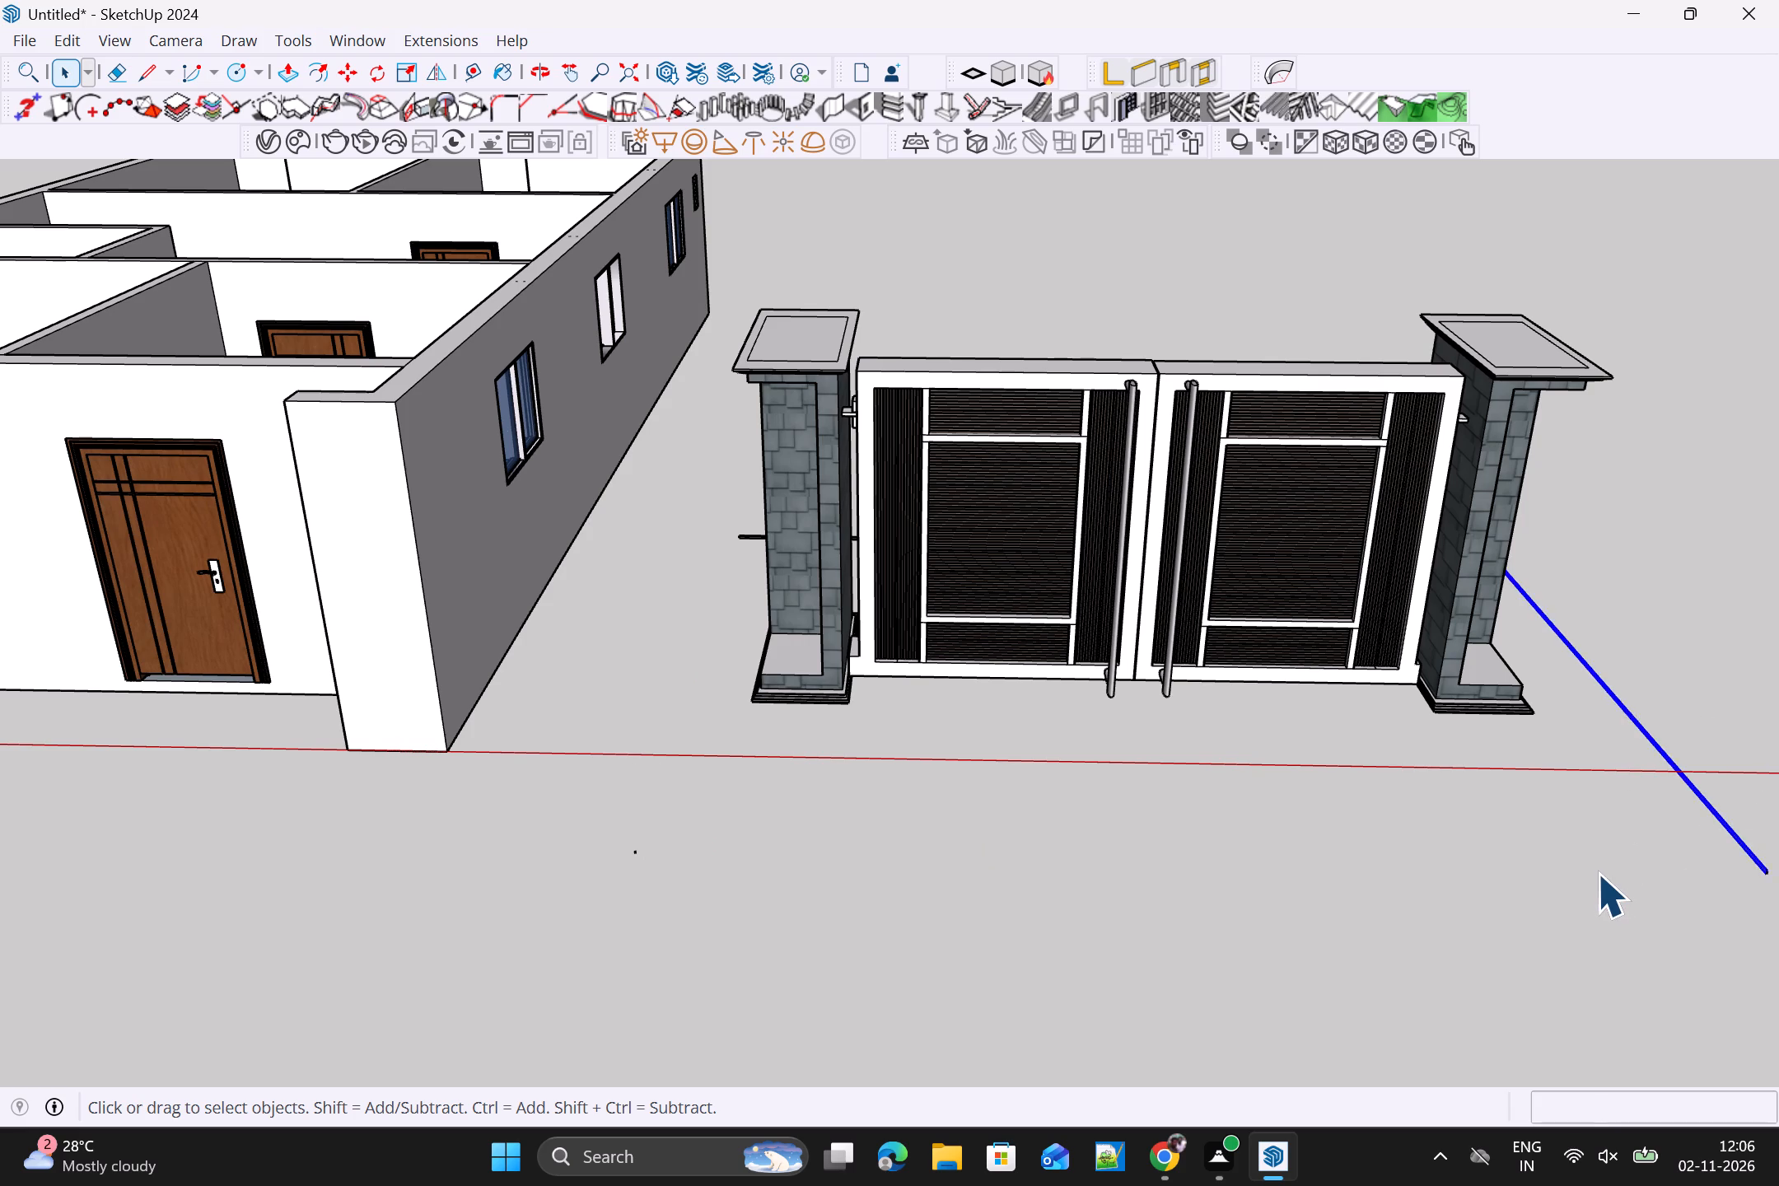
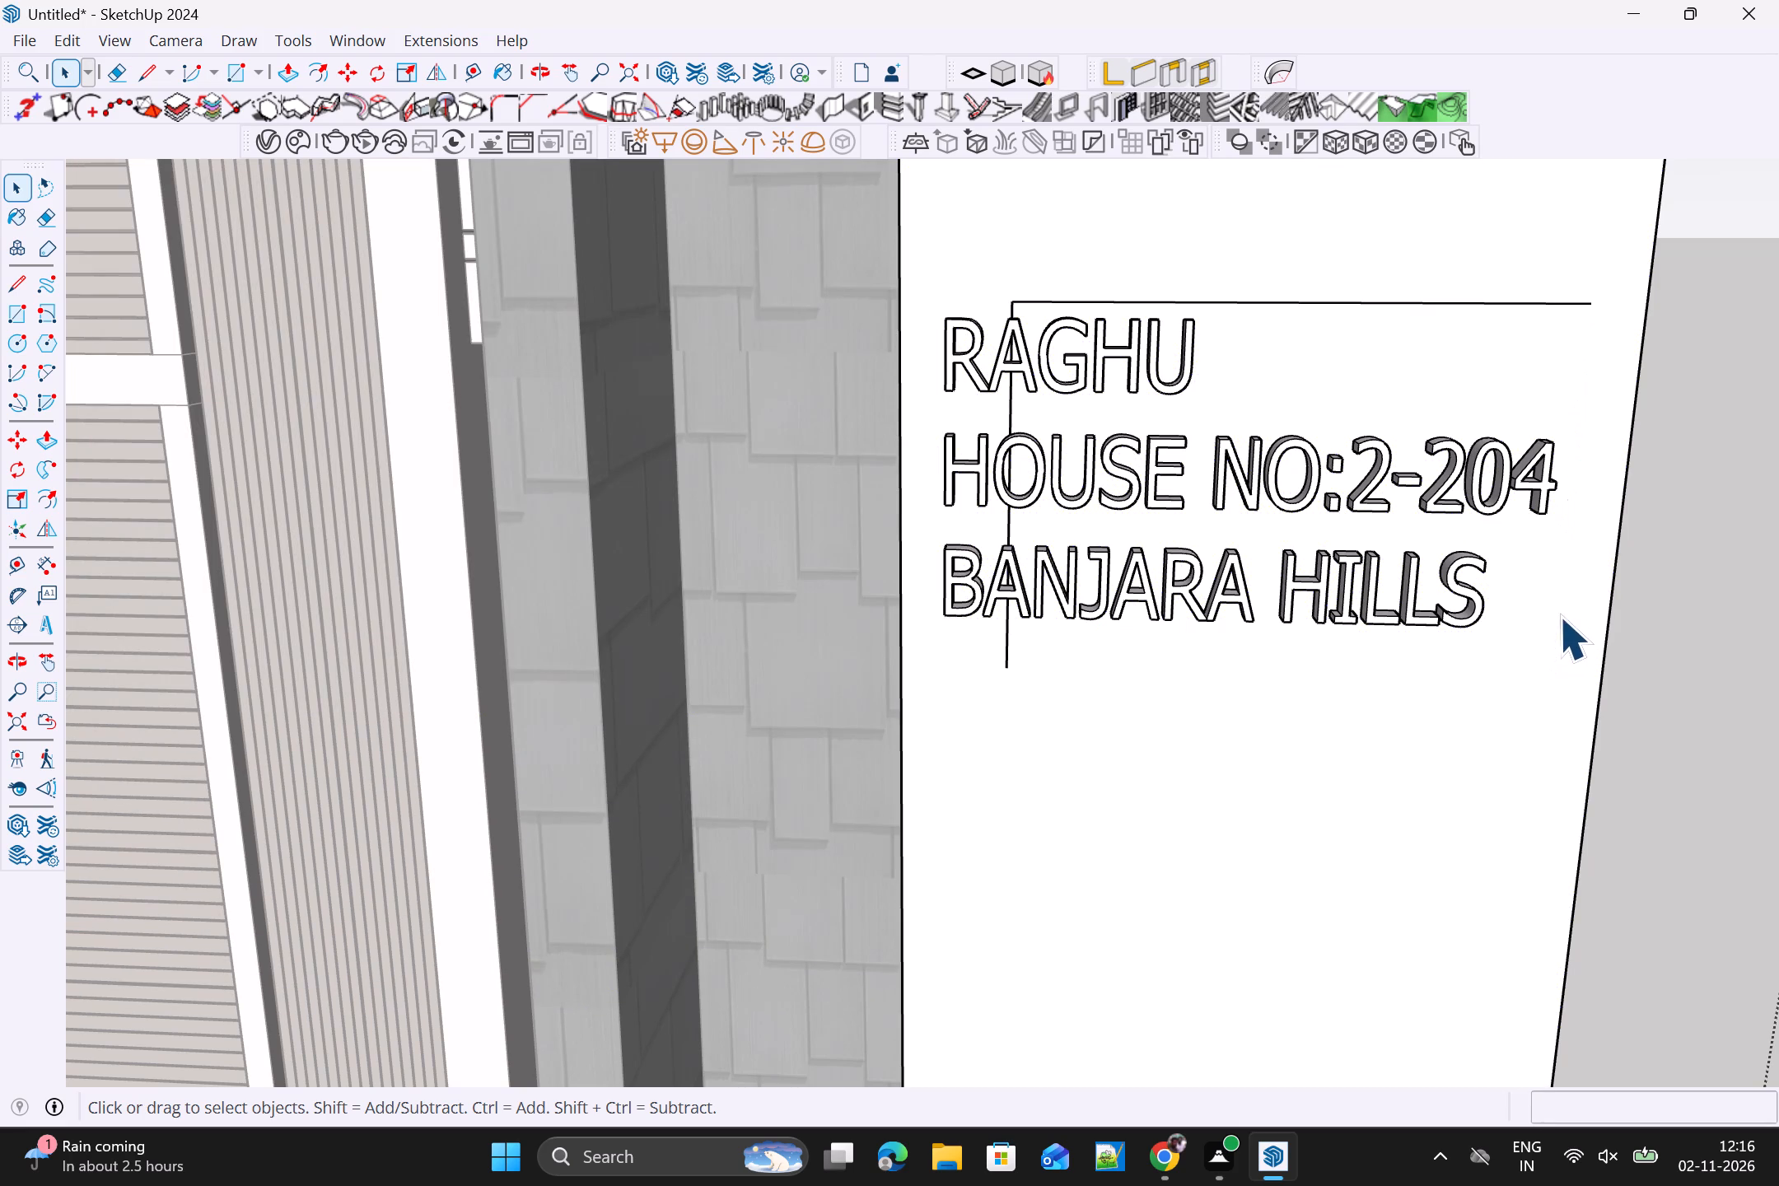
Delete the remaining top and gate-side edges of the old nameplate rectangle behind the 3D text.
click(1464, 301)
key(Delete)
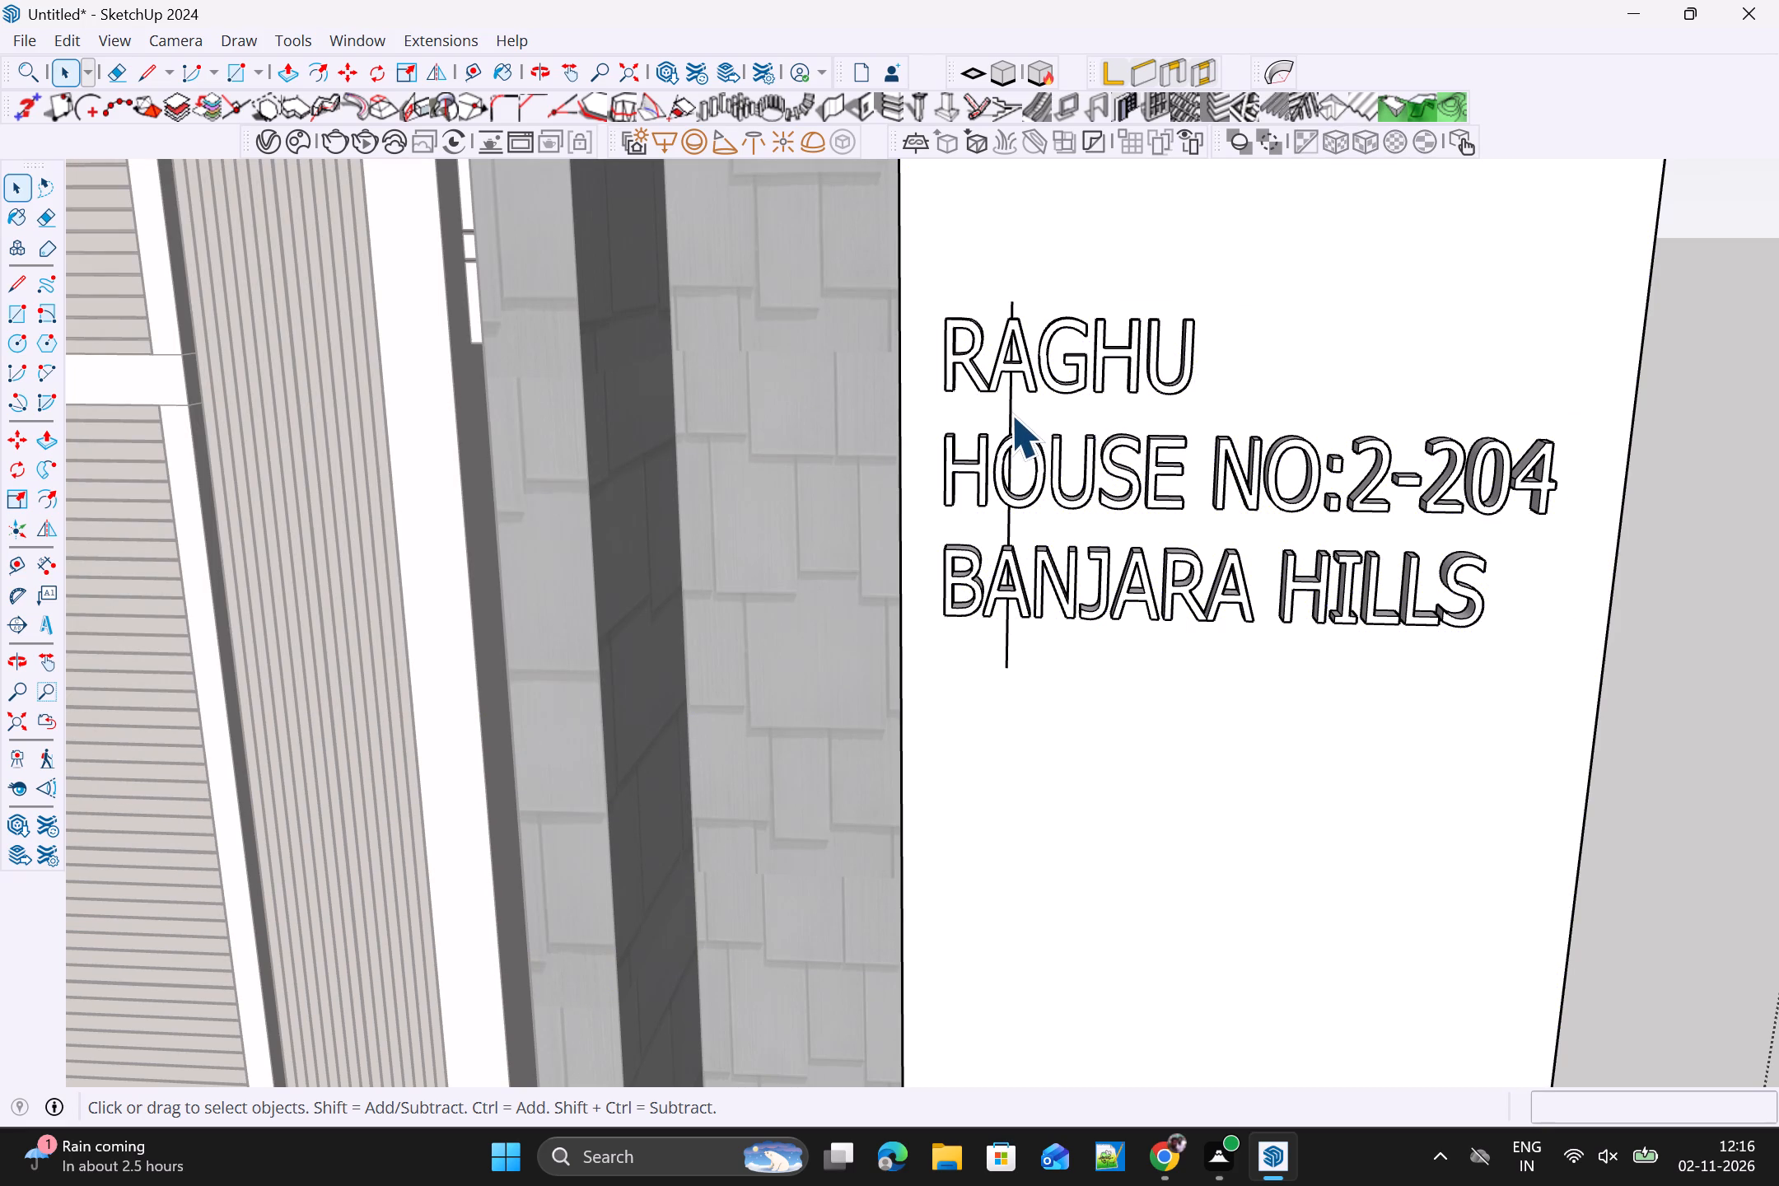
click(1009, 413)
key(Delete)
Move the 3D text about 2' 3" down the corner wall, clearing space for a new nameplate rectangle.
scroll(1048, 427, down, 3)
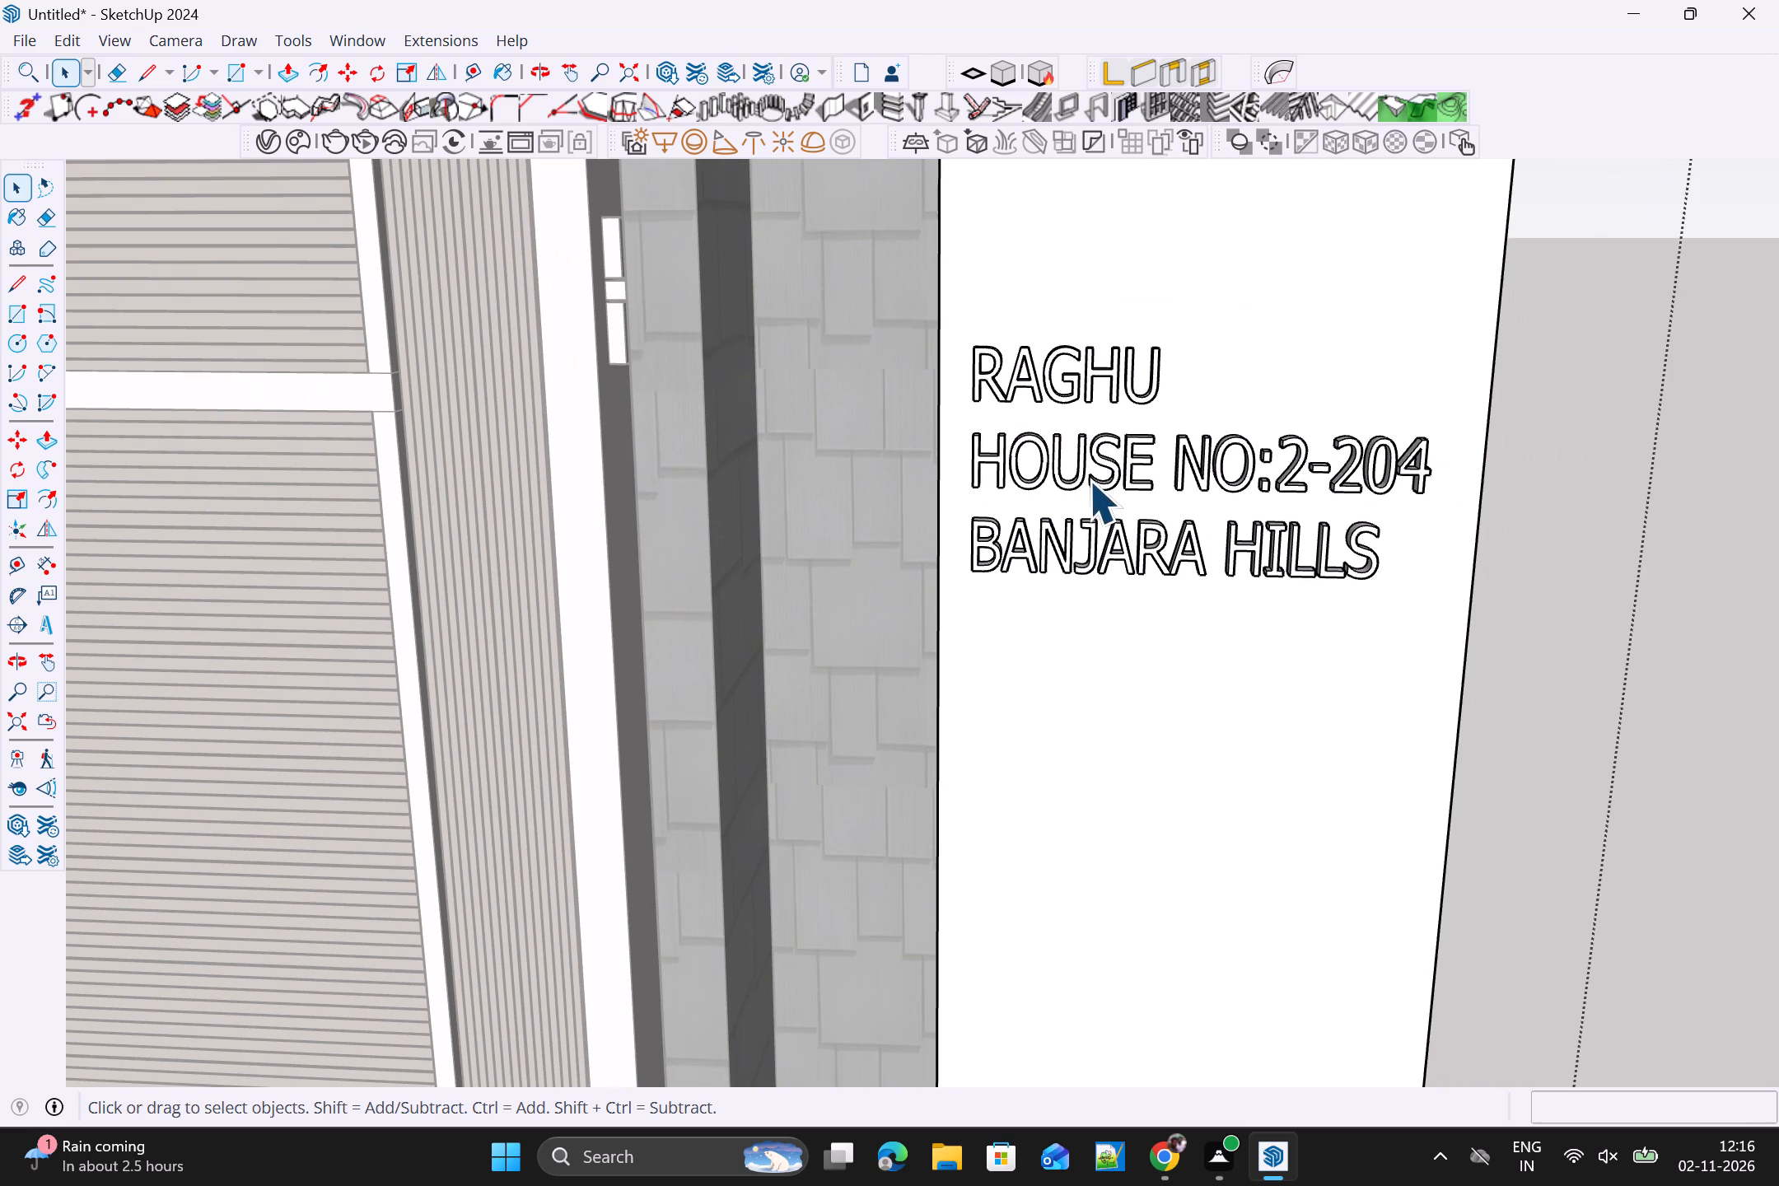
scroll(1089, 480, down, 1)
click(1022, 399)
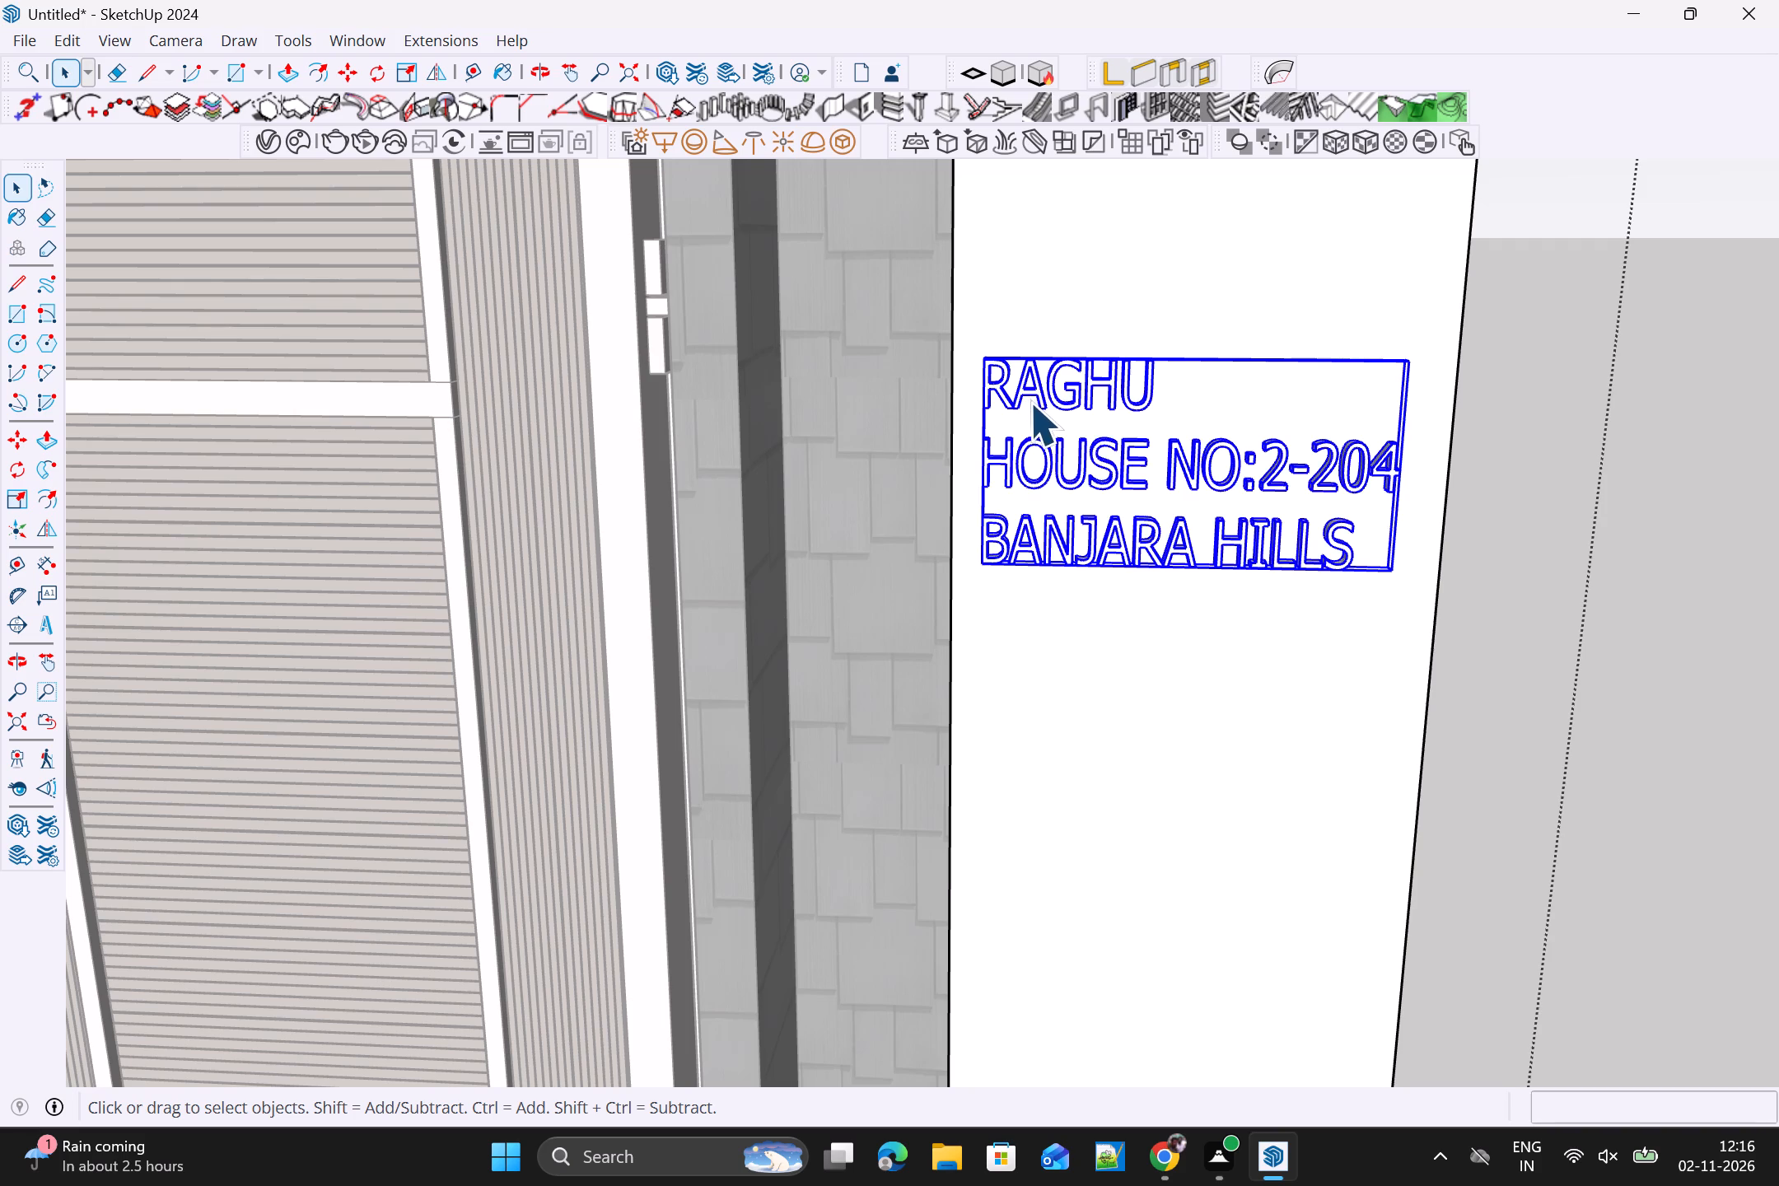
key(m)
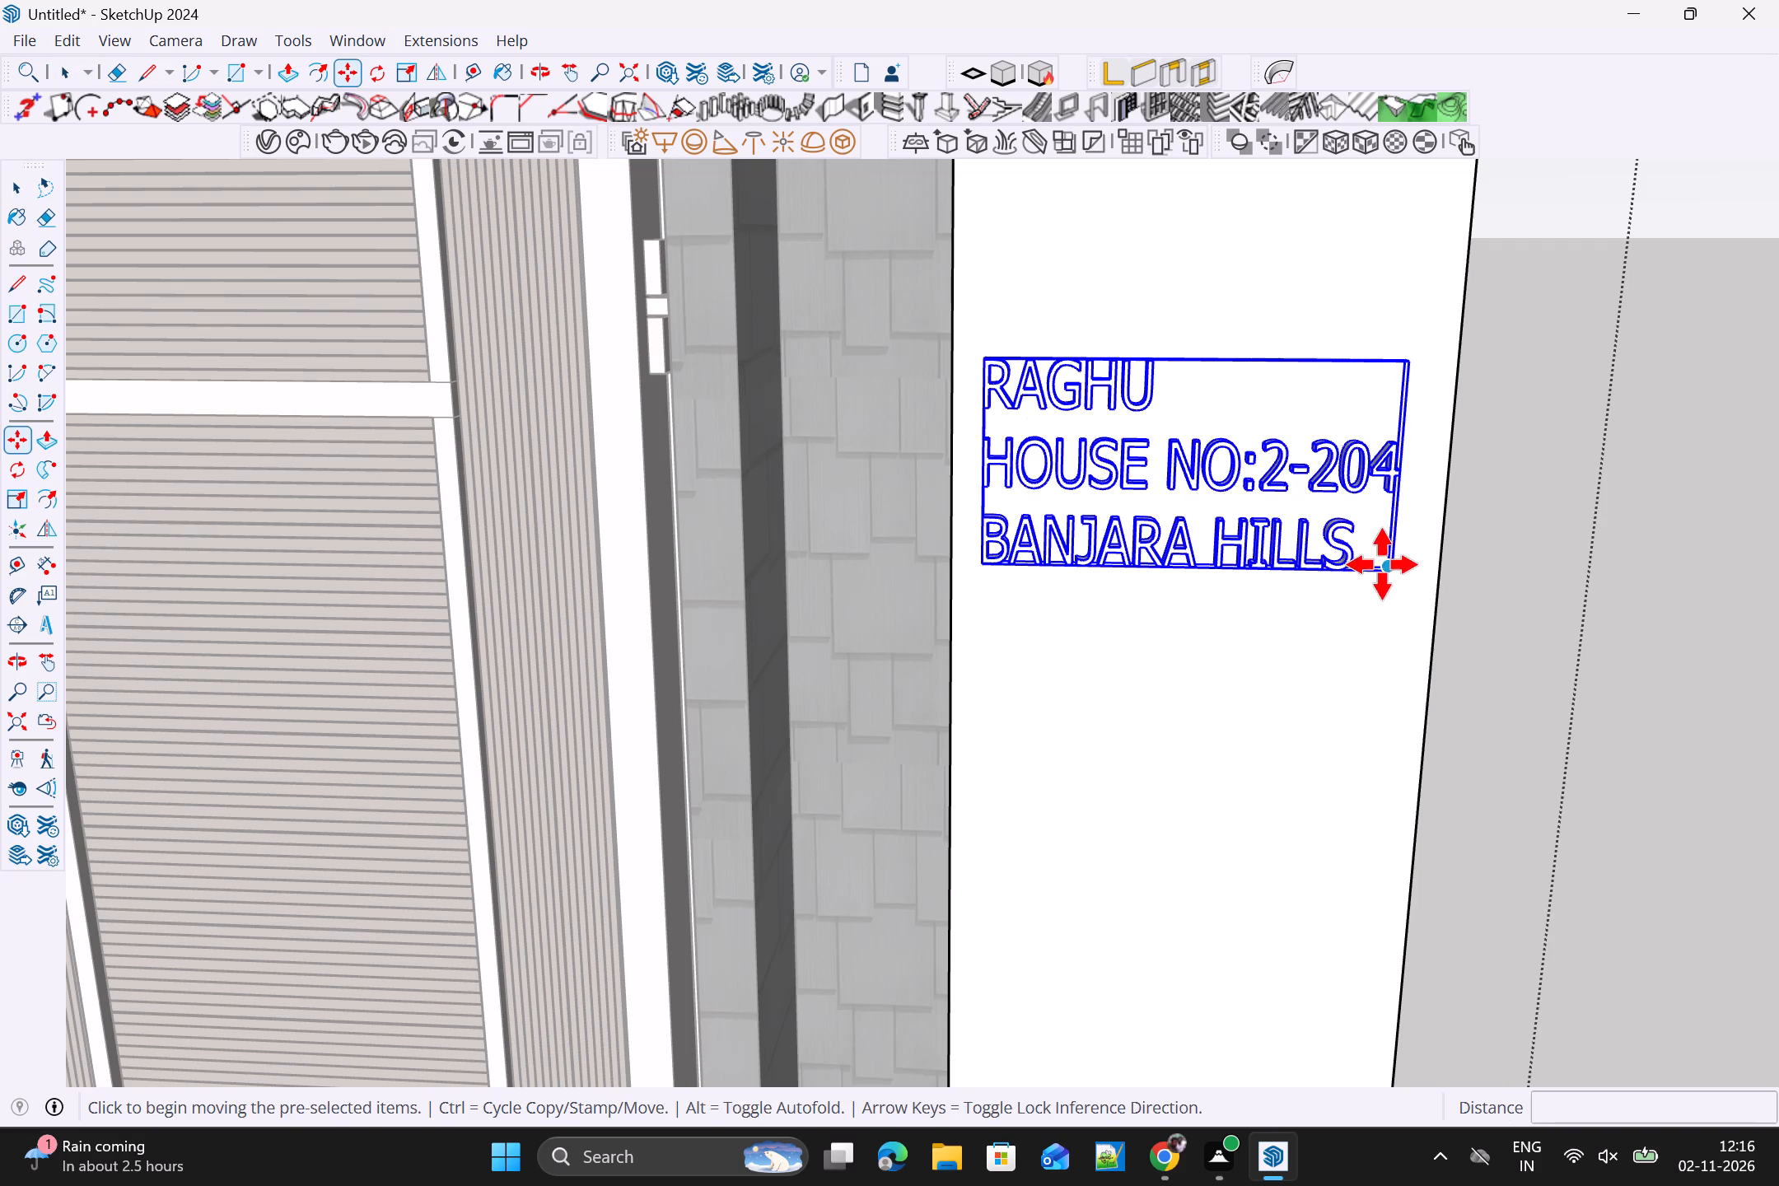
click(1379, 564)
scroll(1695, 608, down, 3)
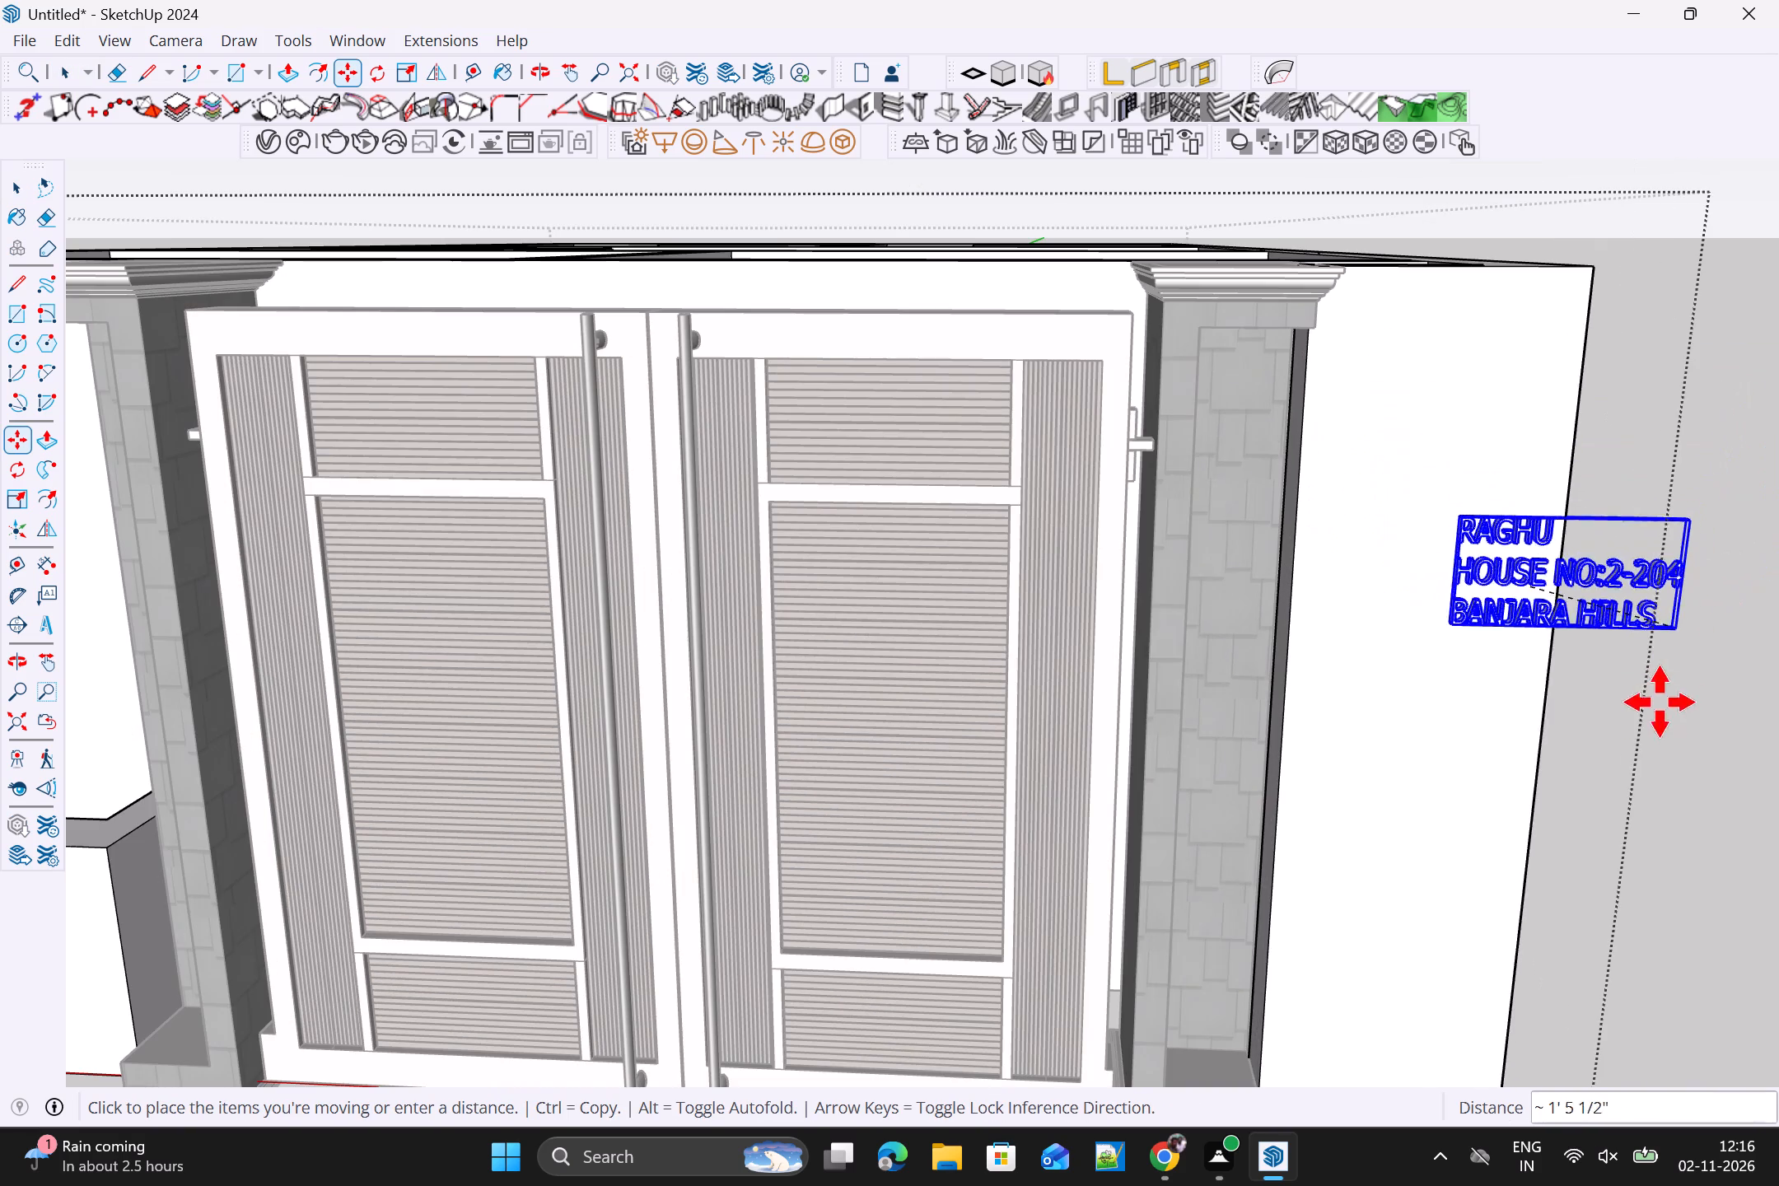
click(1529, 810)
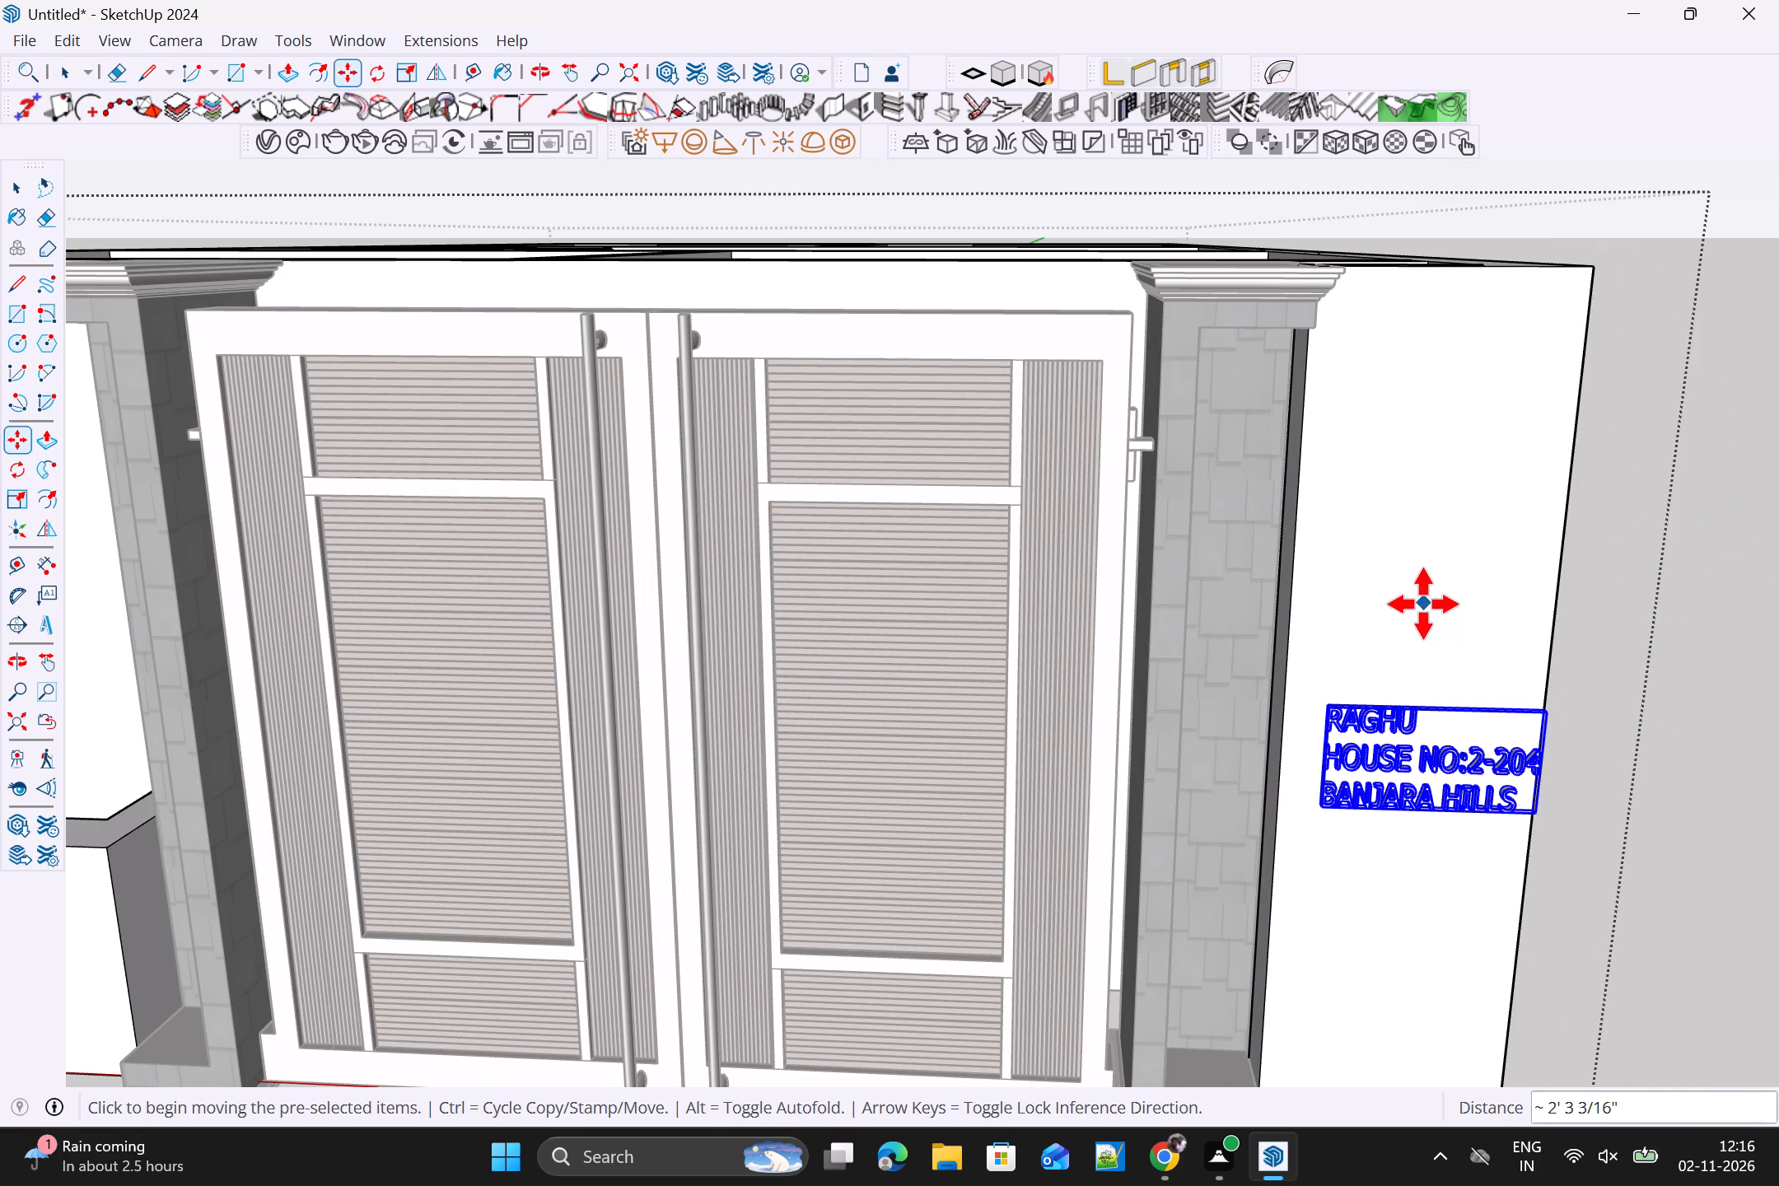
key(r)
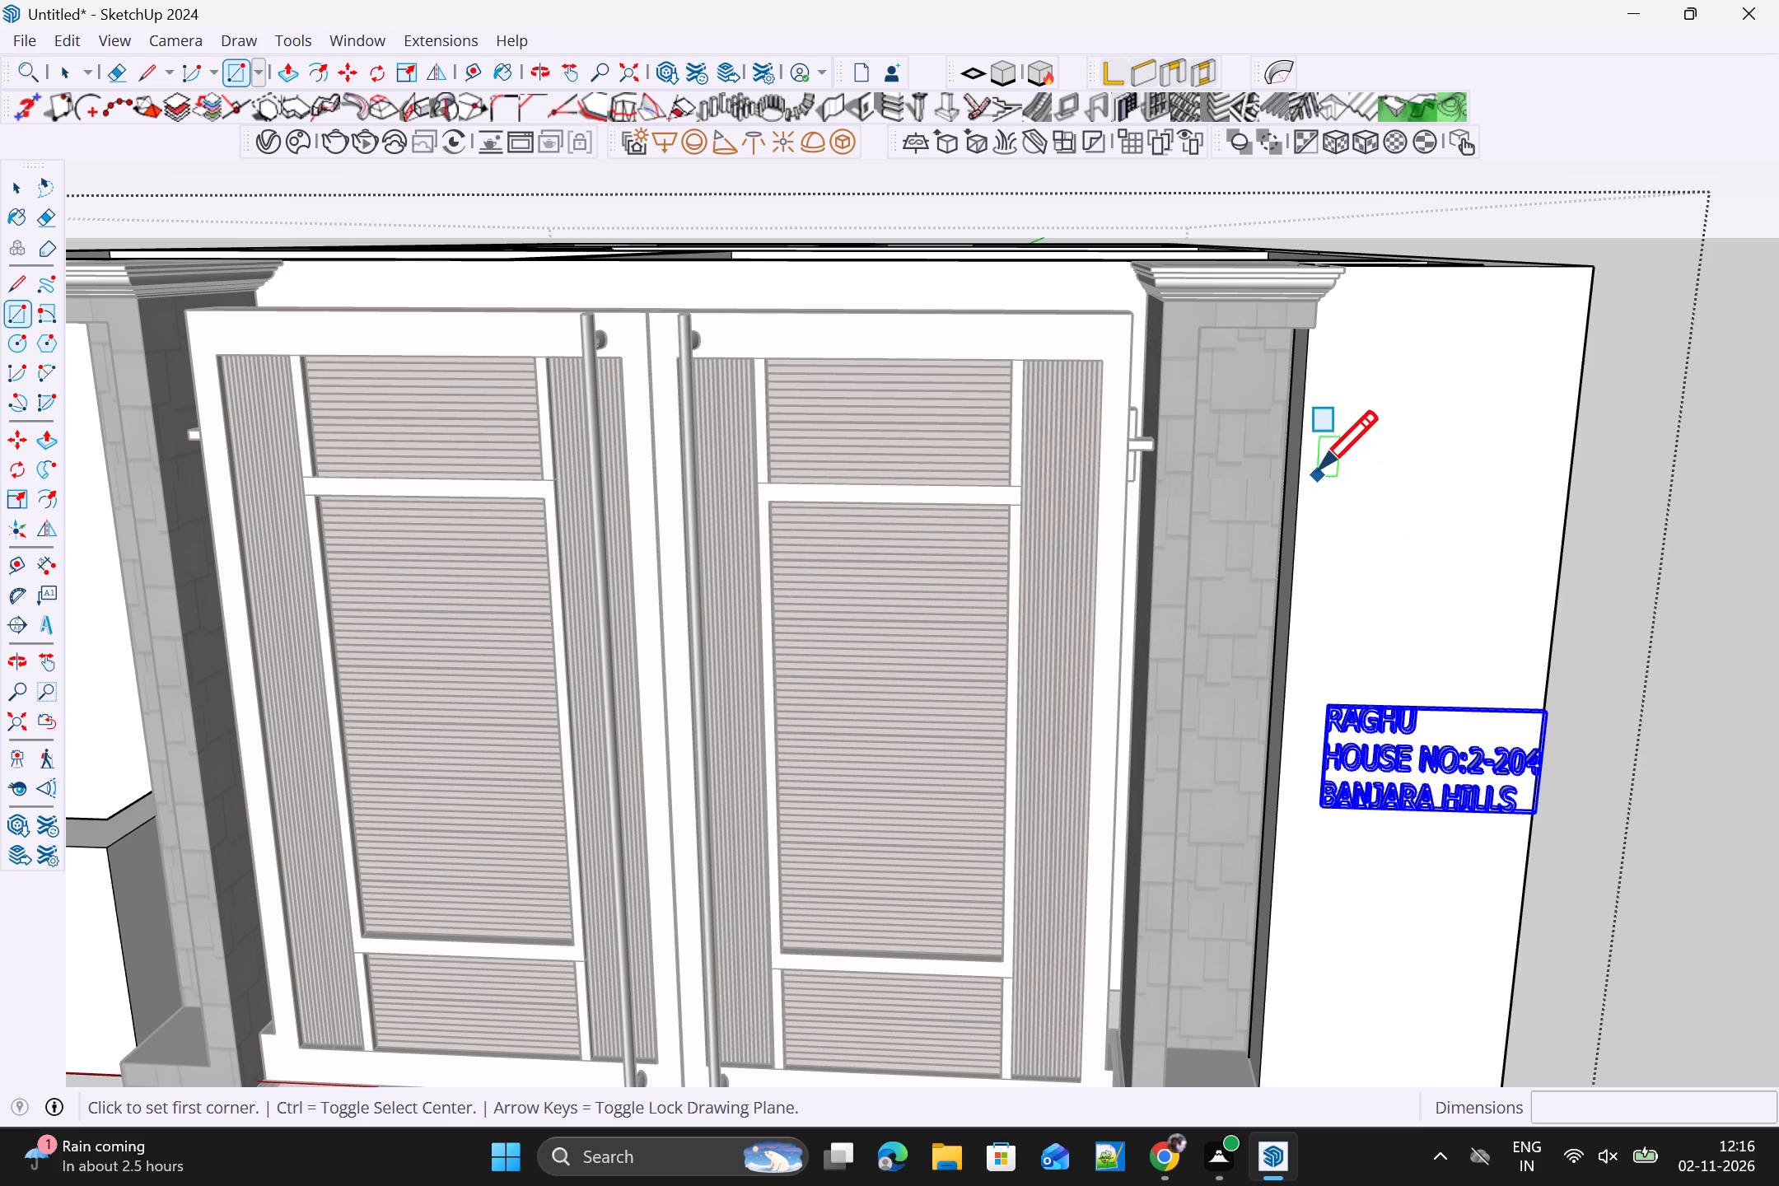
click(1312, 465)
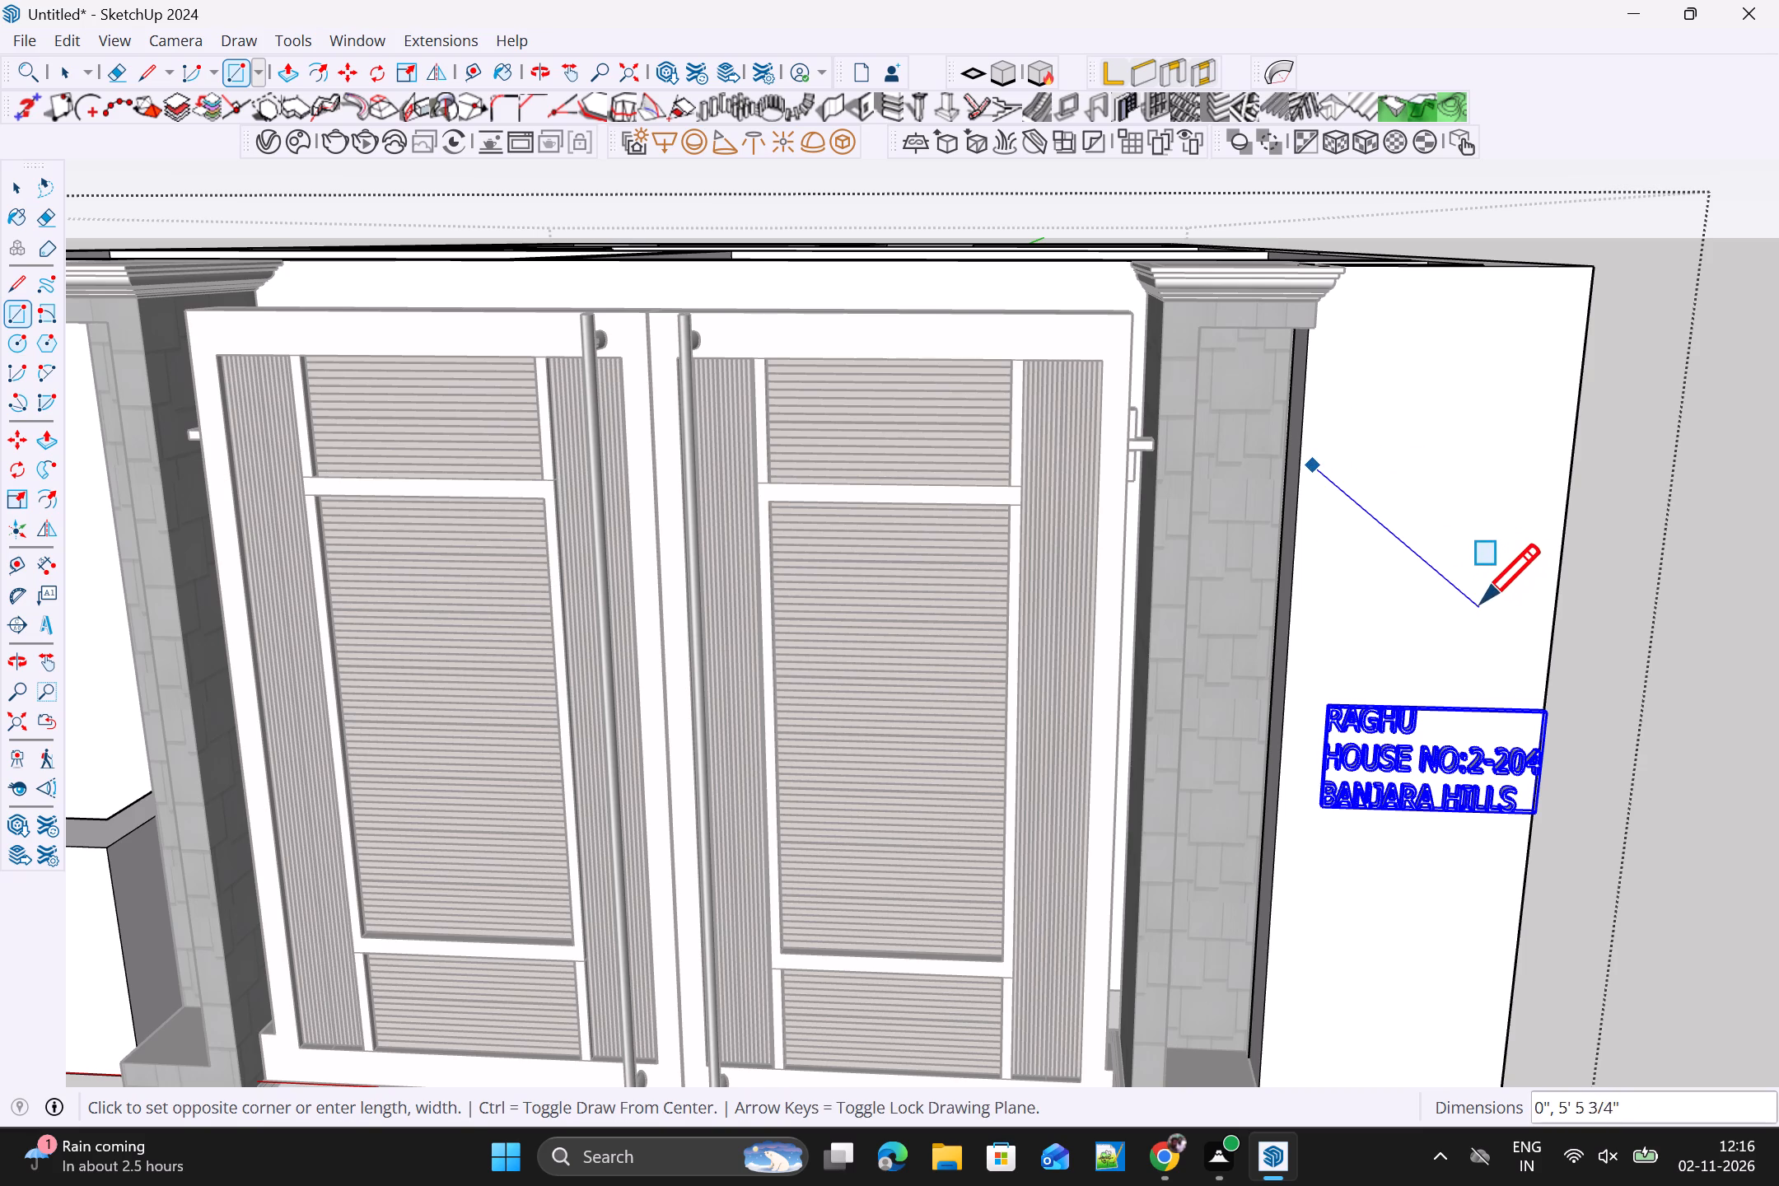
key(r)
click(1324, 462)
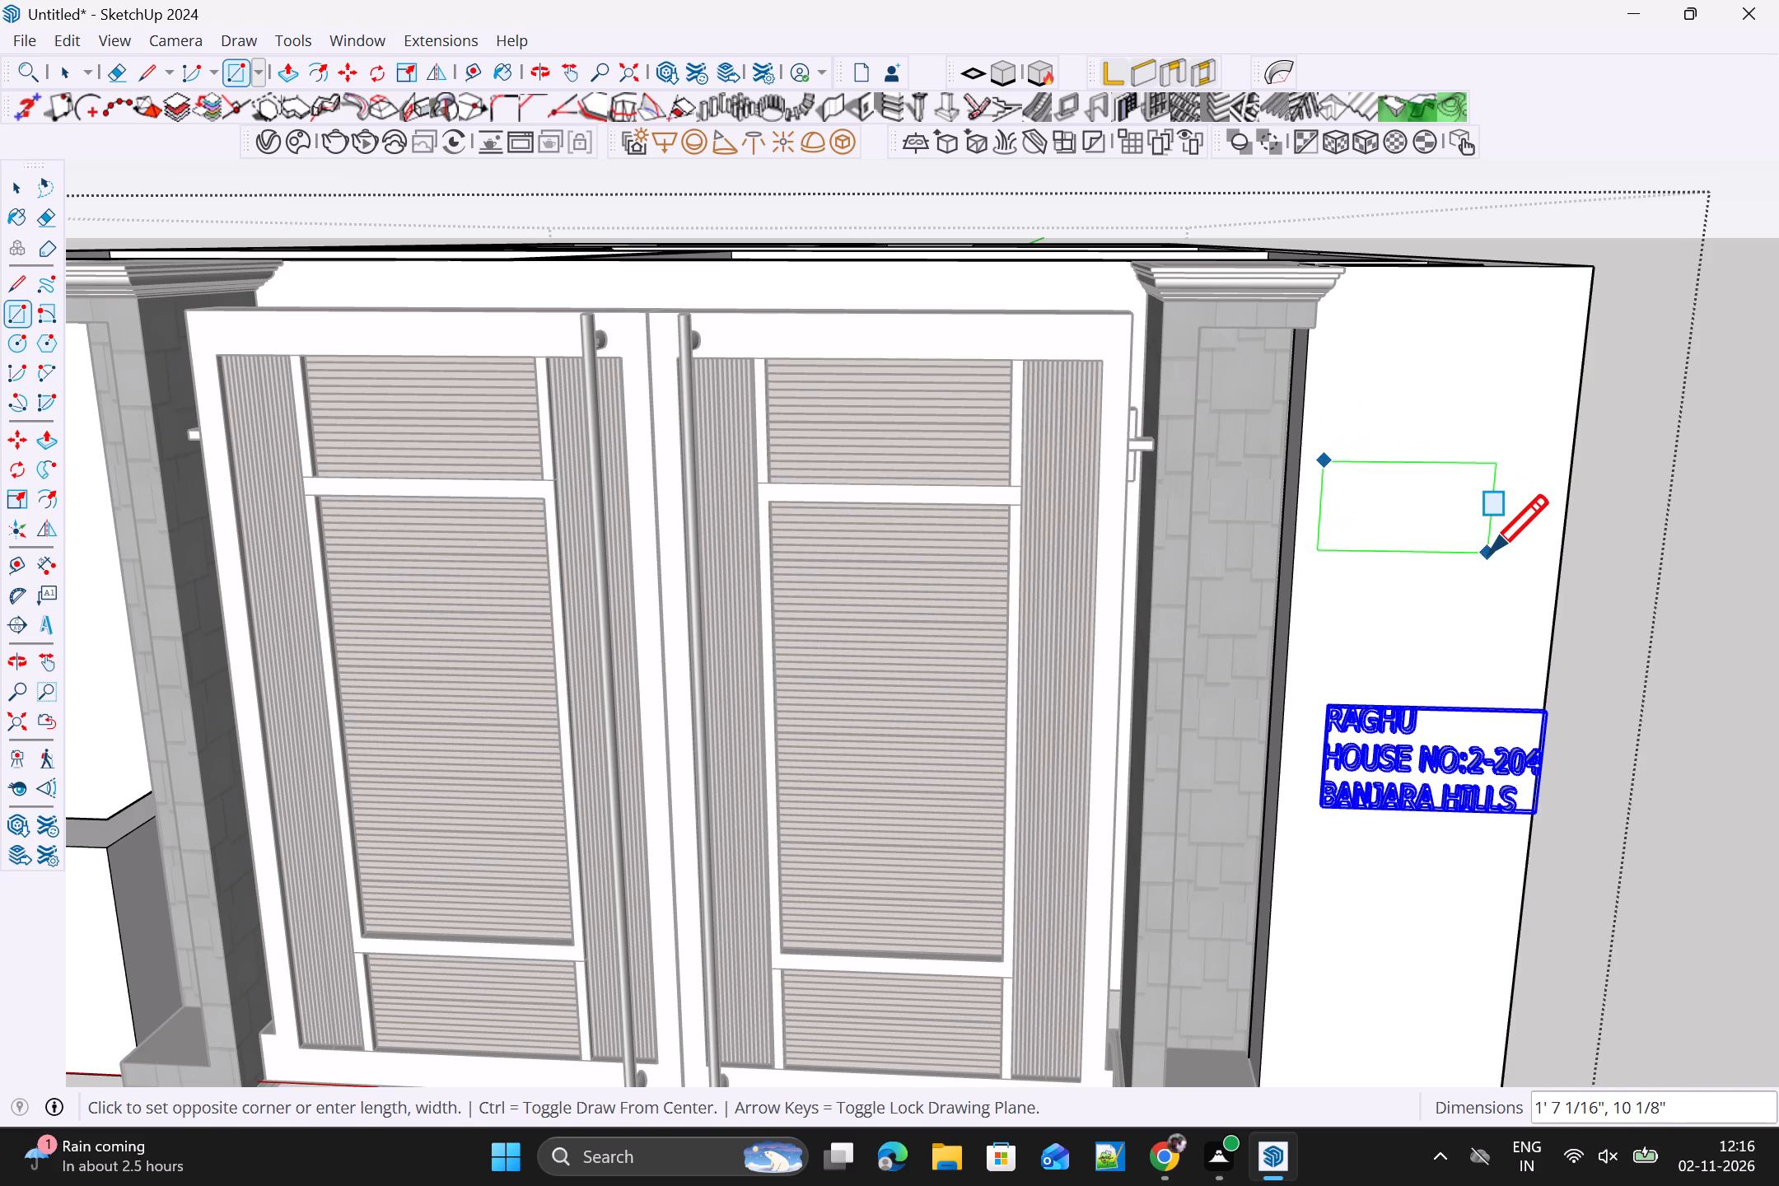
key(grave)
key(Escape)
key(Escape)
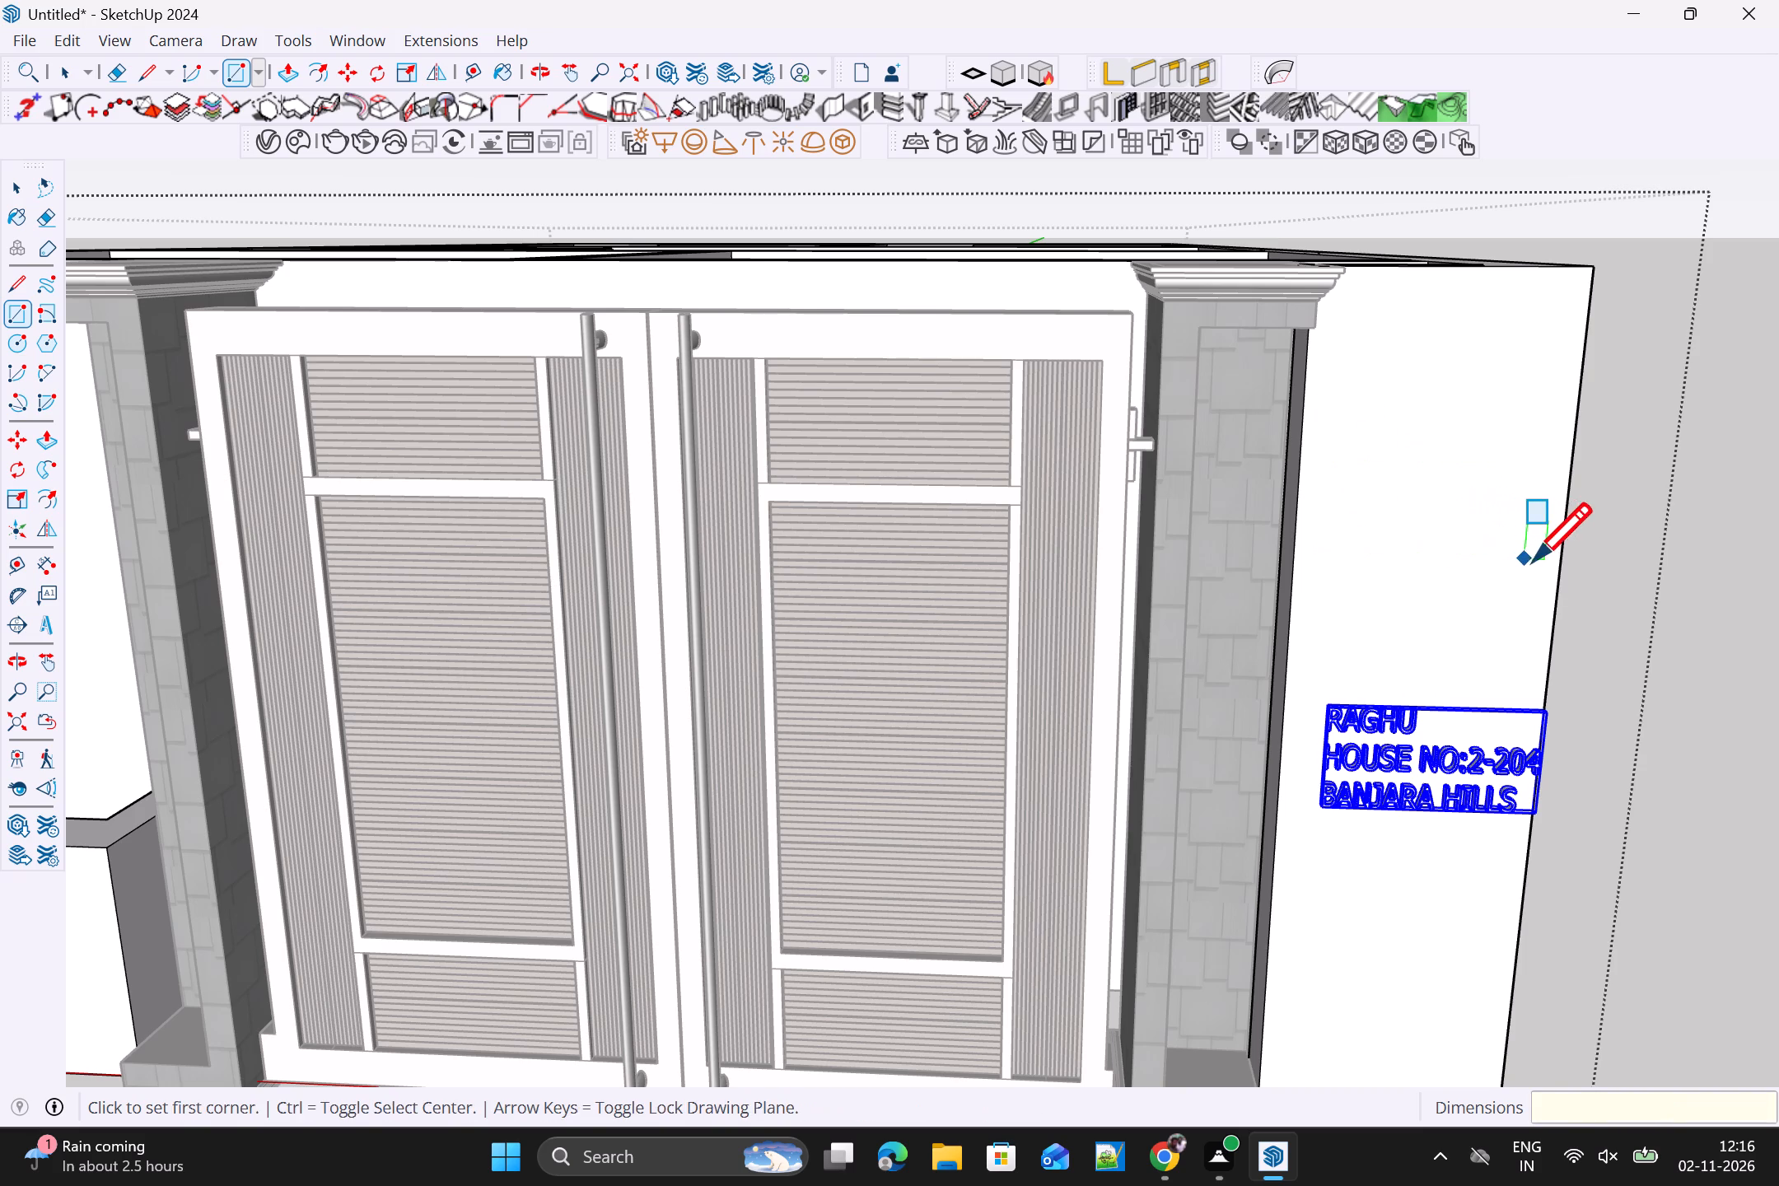
Draw a rectangle of about 2' 1 3/8" by 1' 4 9/16" on the corner wall, above the 3D text beside the gate pillar.
key(space)
click(1776, 581)
triple_click(1486, 546)
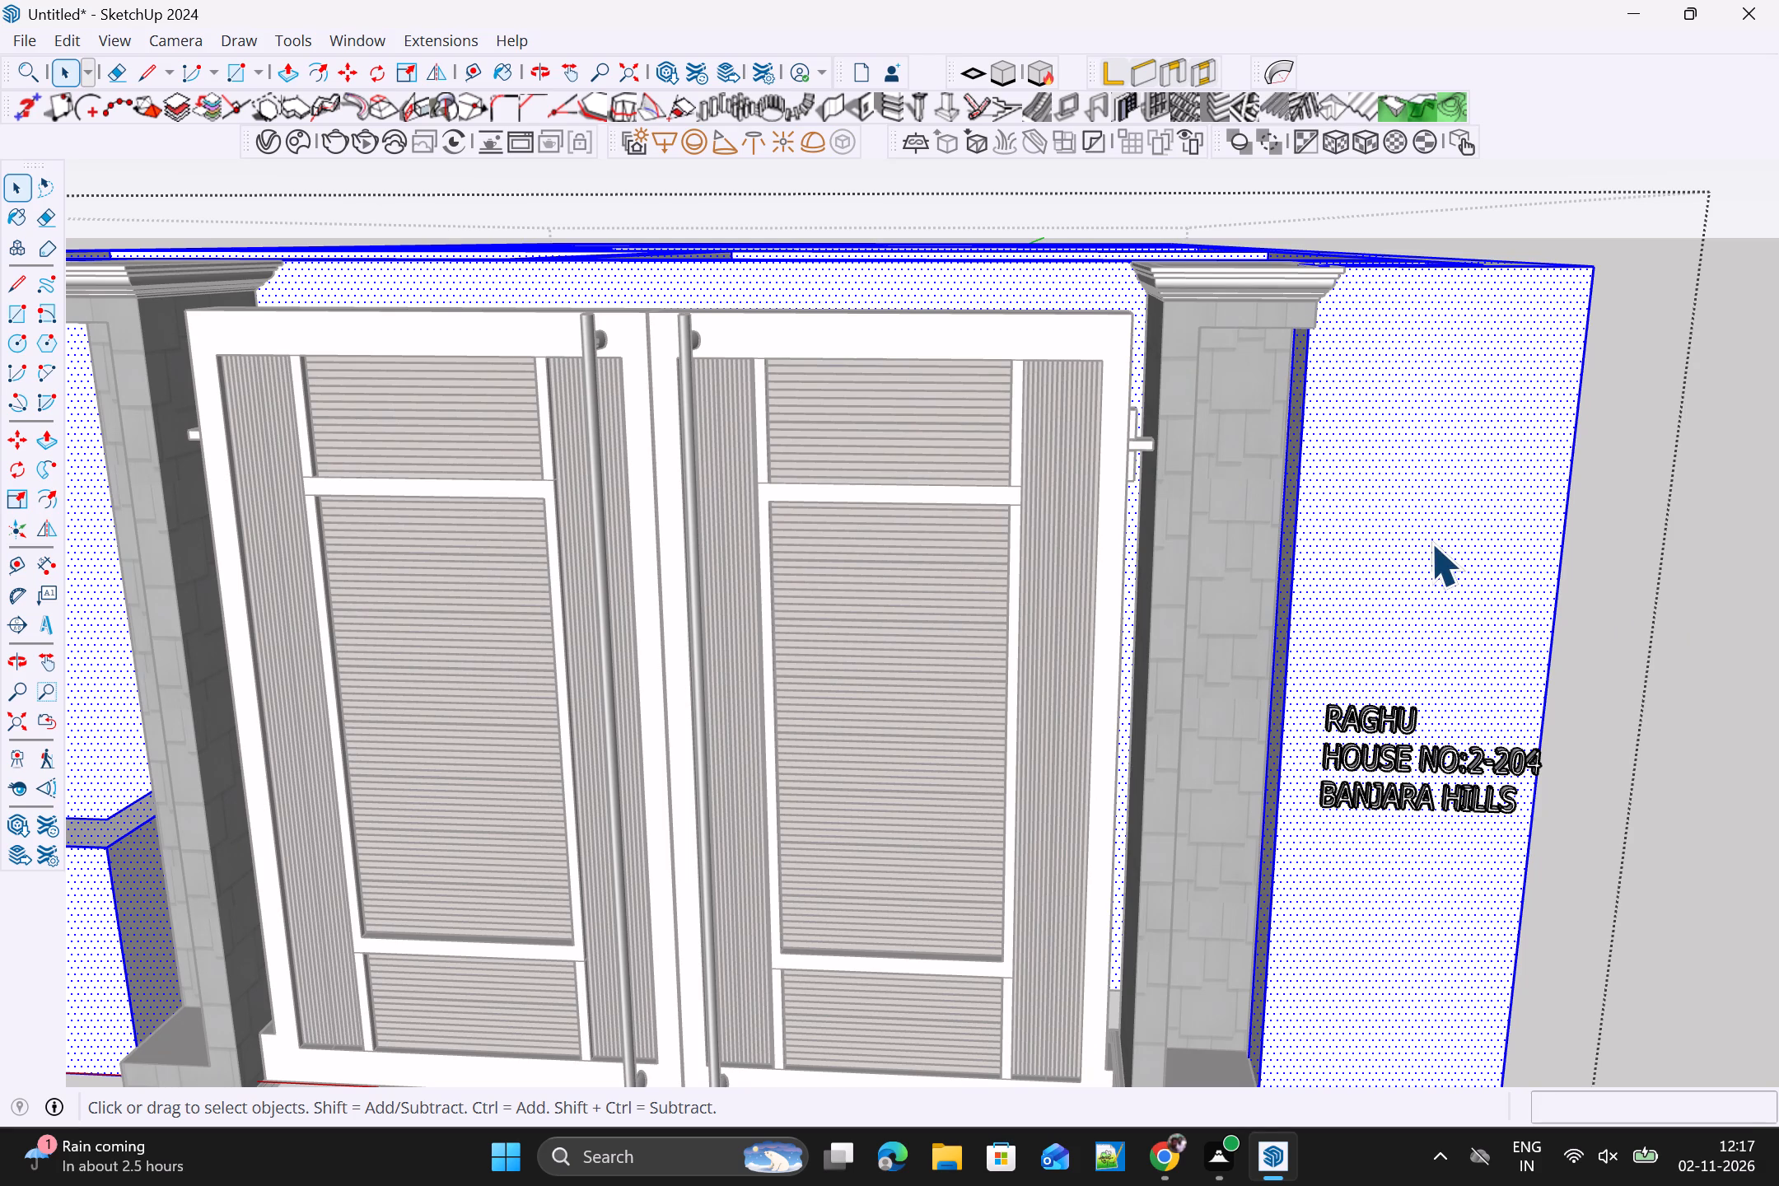
key(r)
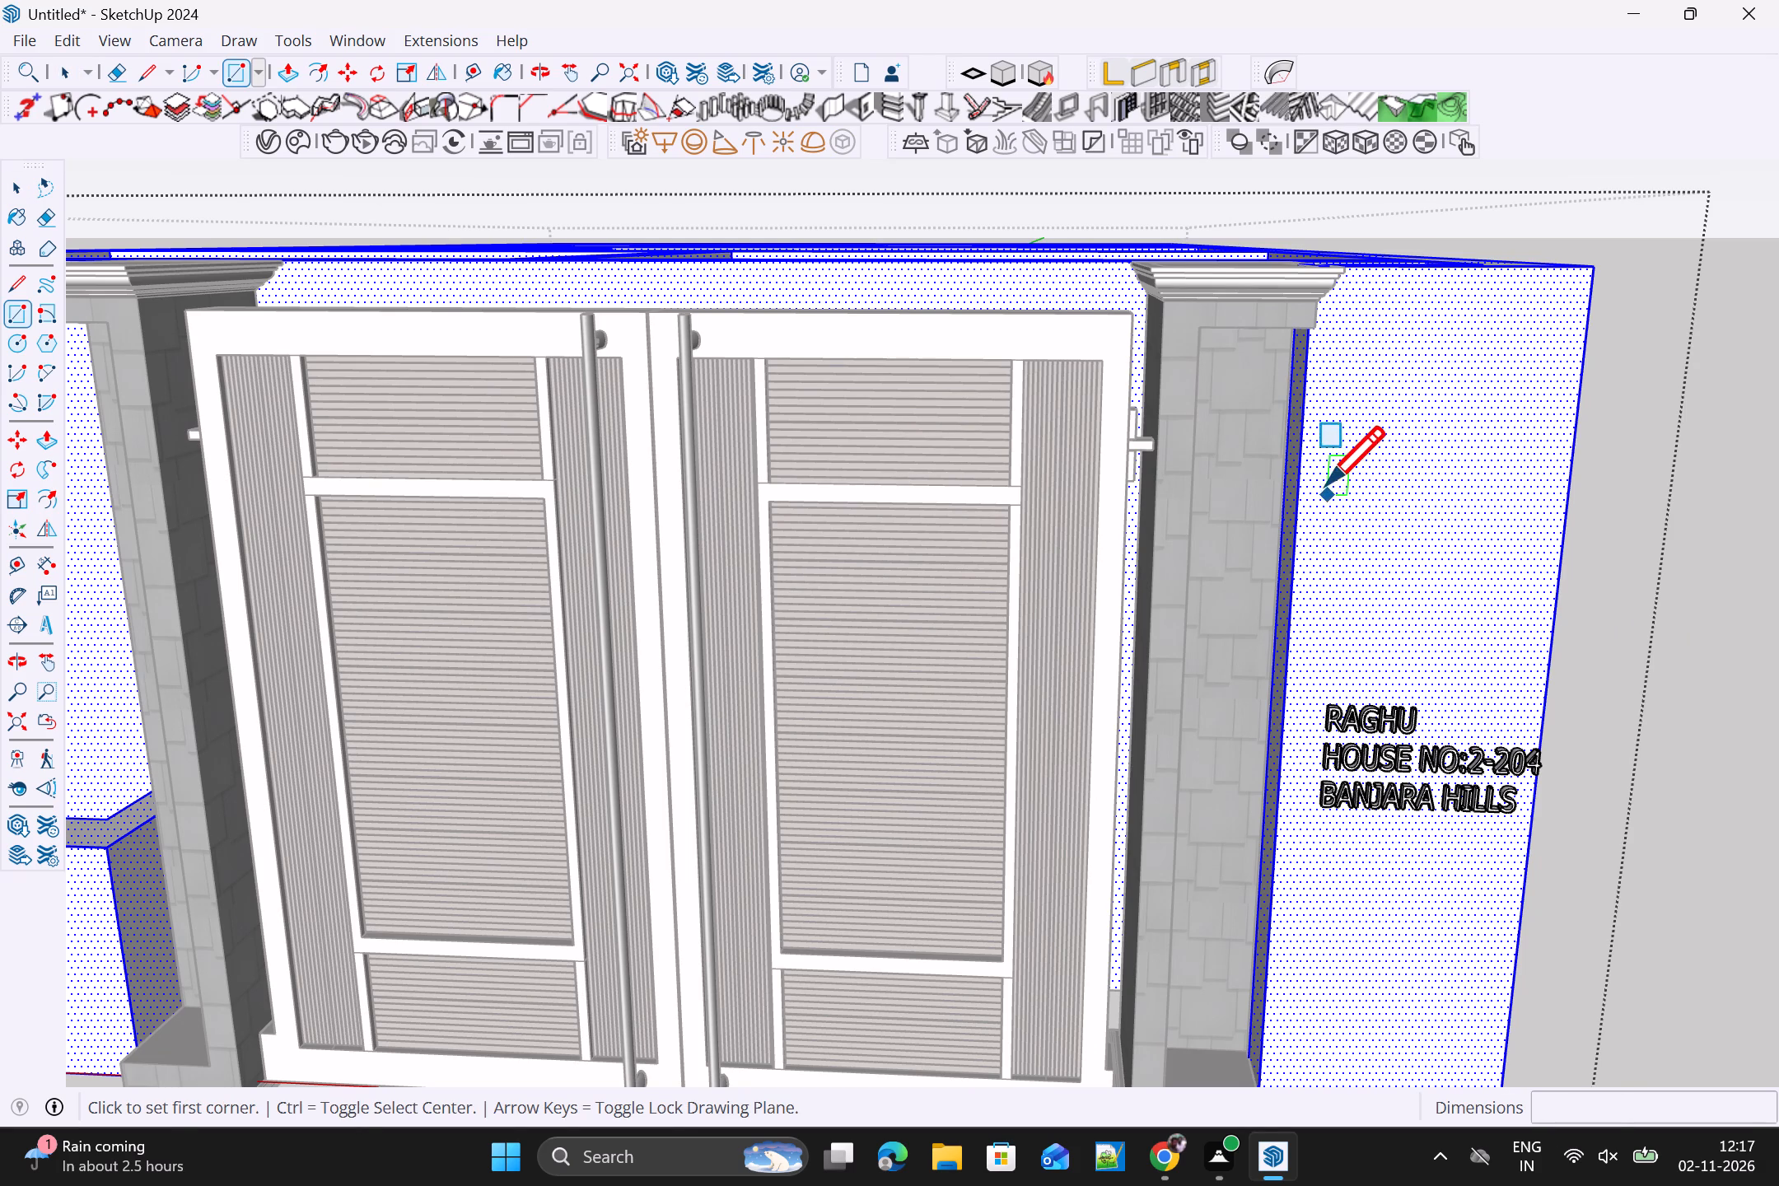
click(1322, 457)
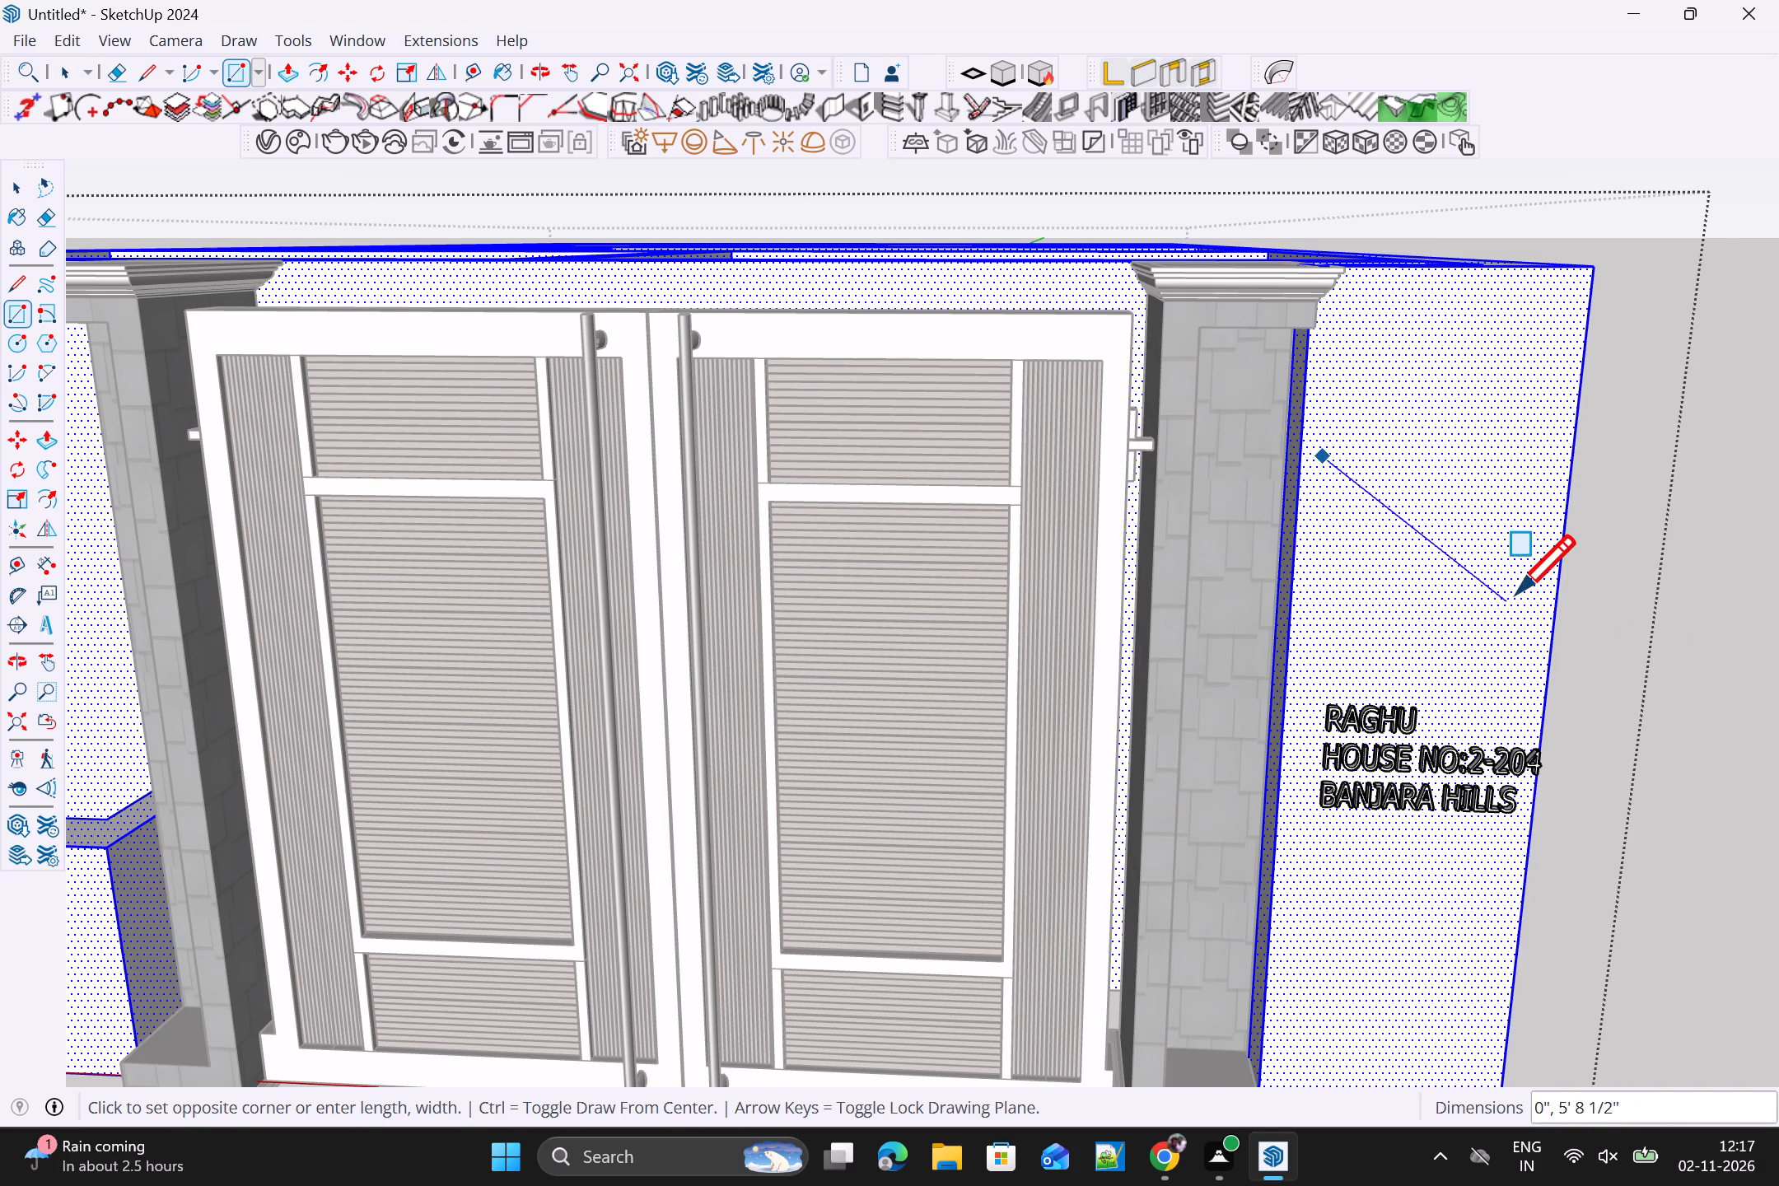
scroll(1525, 595, up, 3)
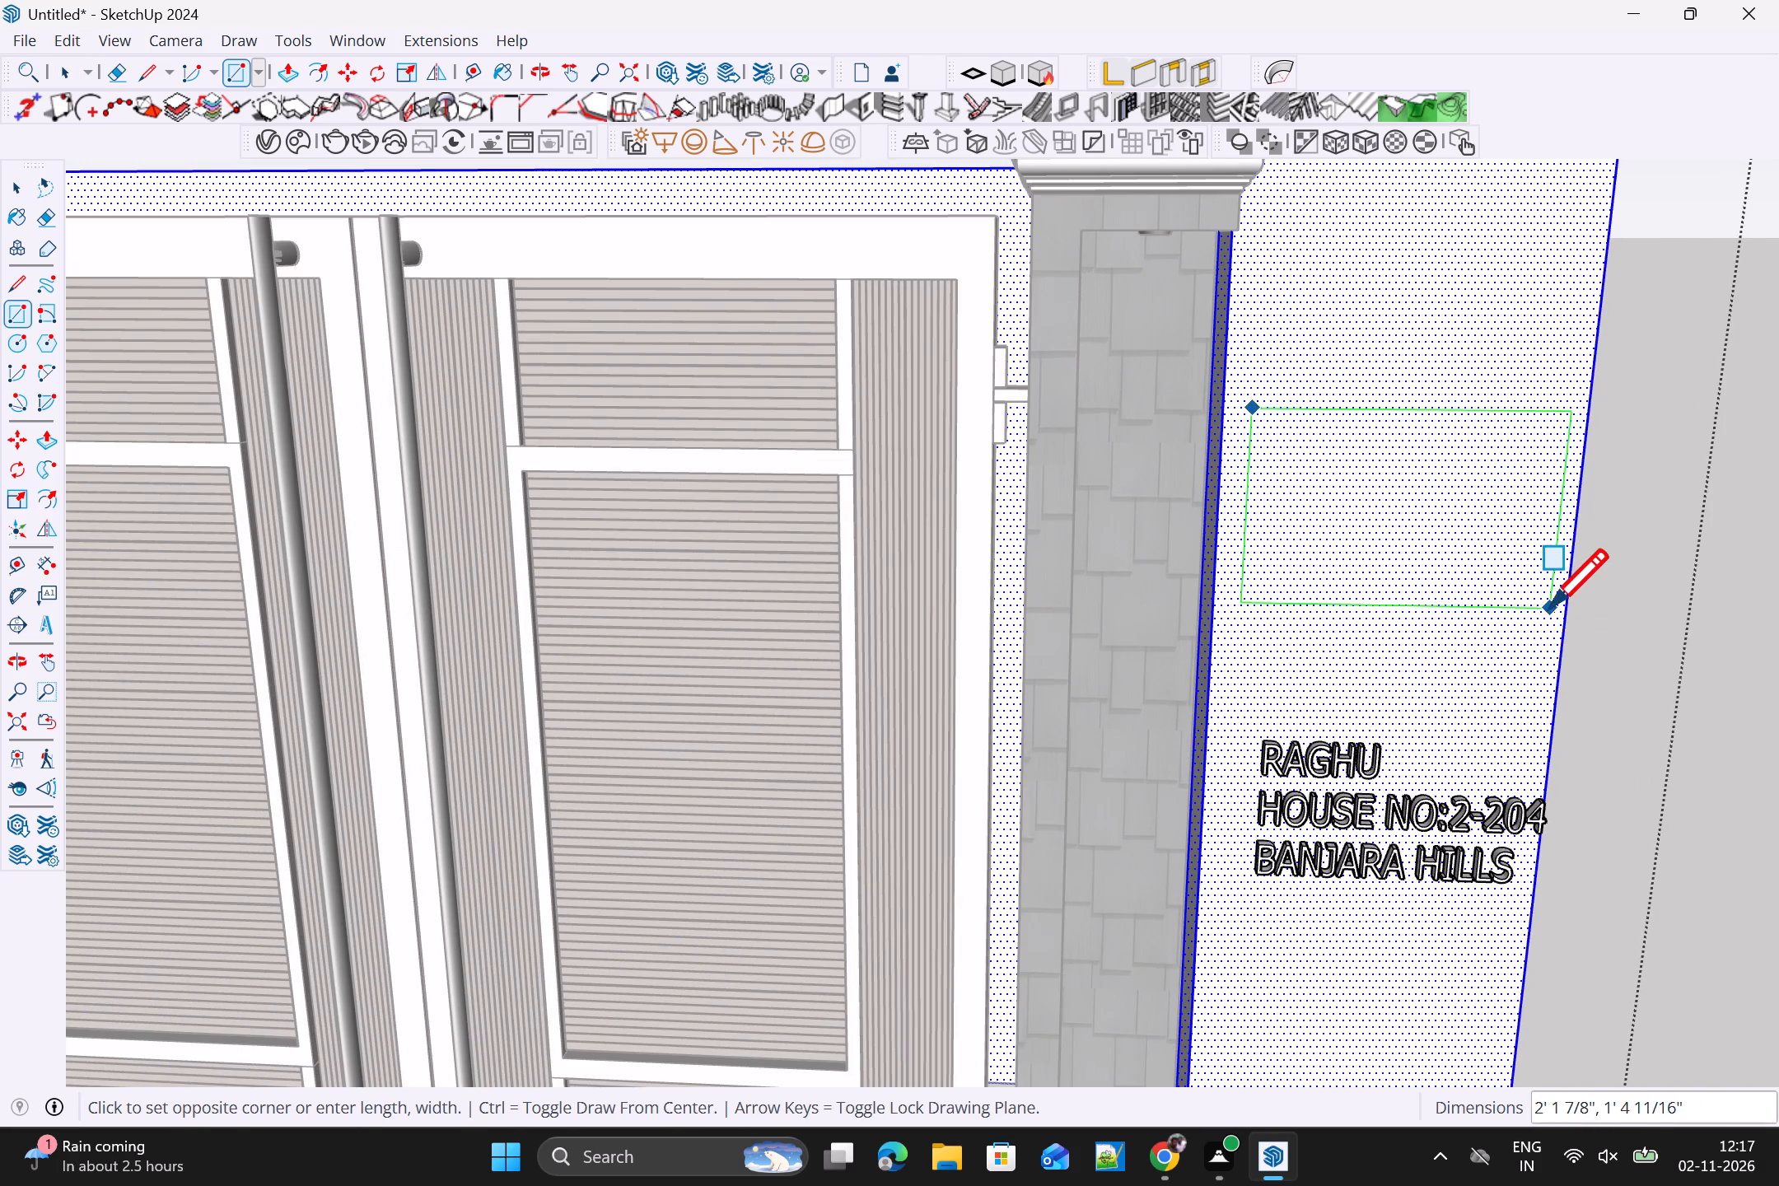
click(1543, 608)
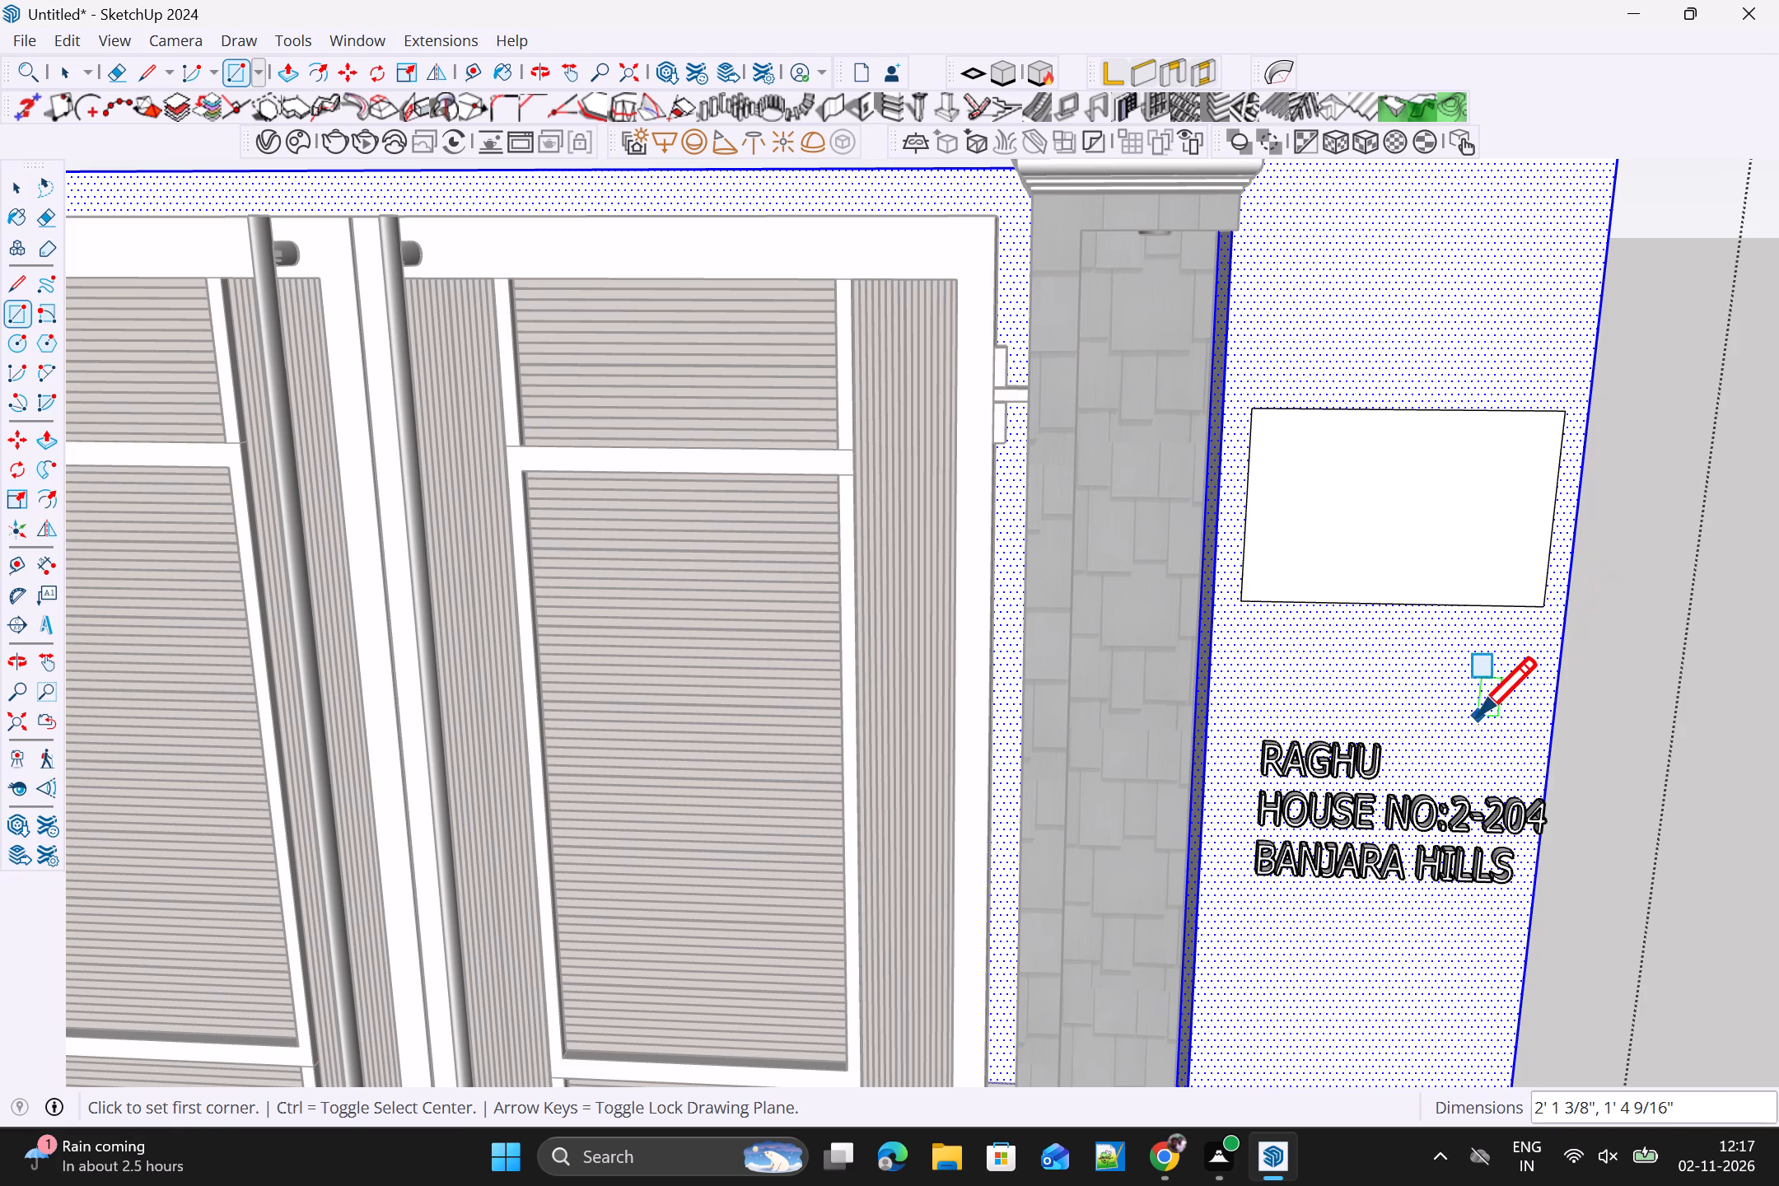
Move the 3D text about 2' 2" up into the new nameplate rectangle, setting its upper gate-side corner just inside the rectangle's.
key(space)
click(1348, 756)
click(1281, 749)
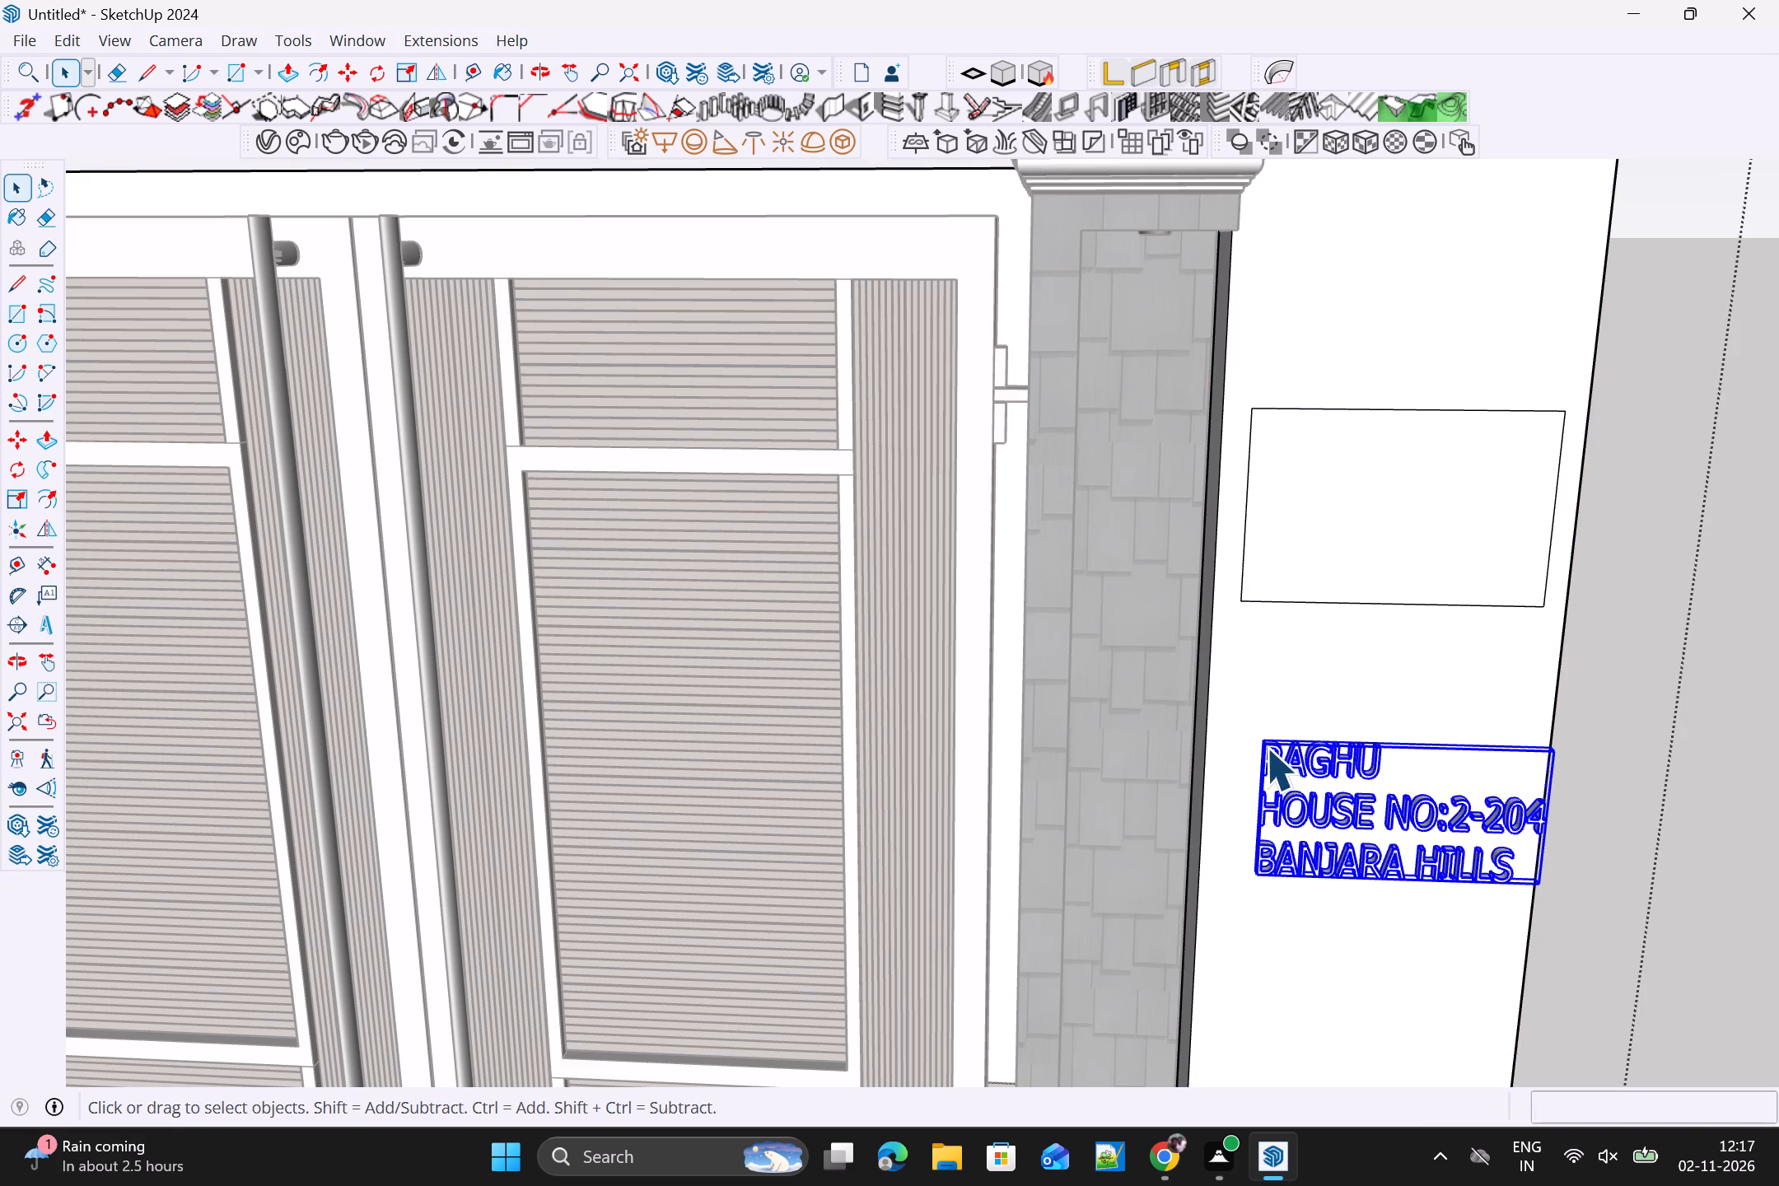
key(m)
scroll(1273, 726, up, 3)
middle_drag(1288, 753, 1476, 807)
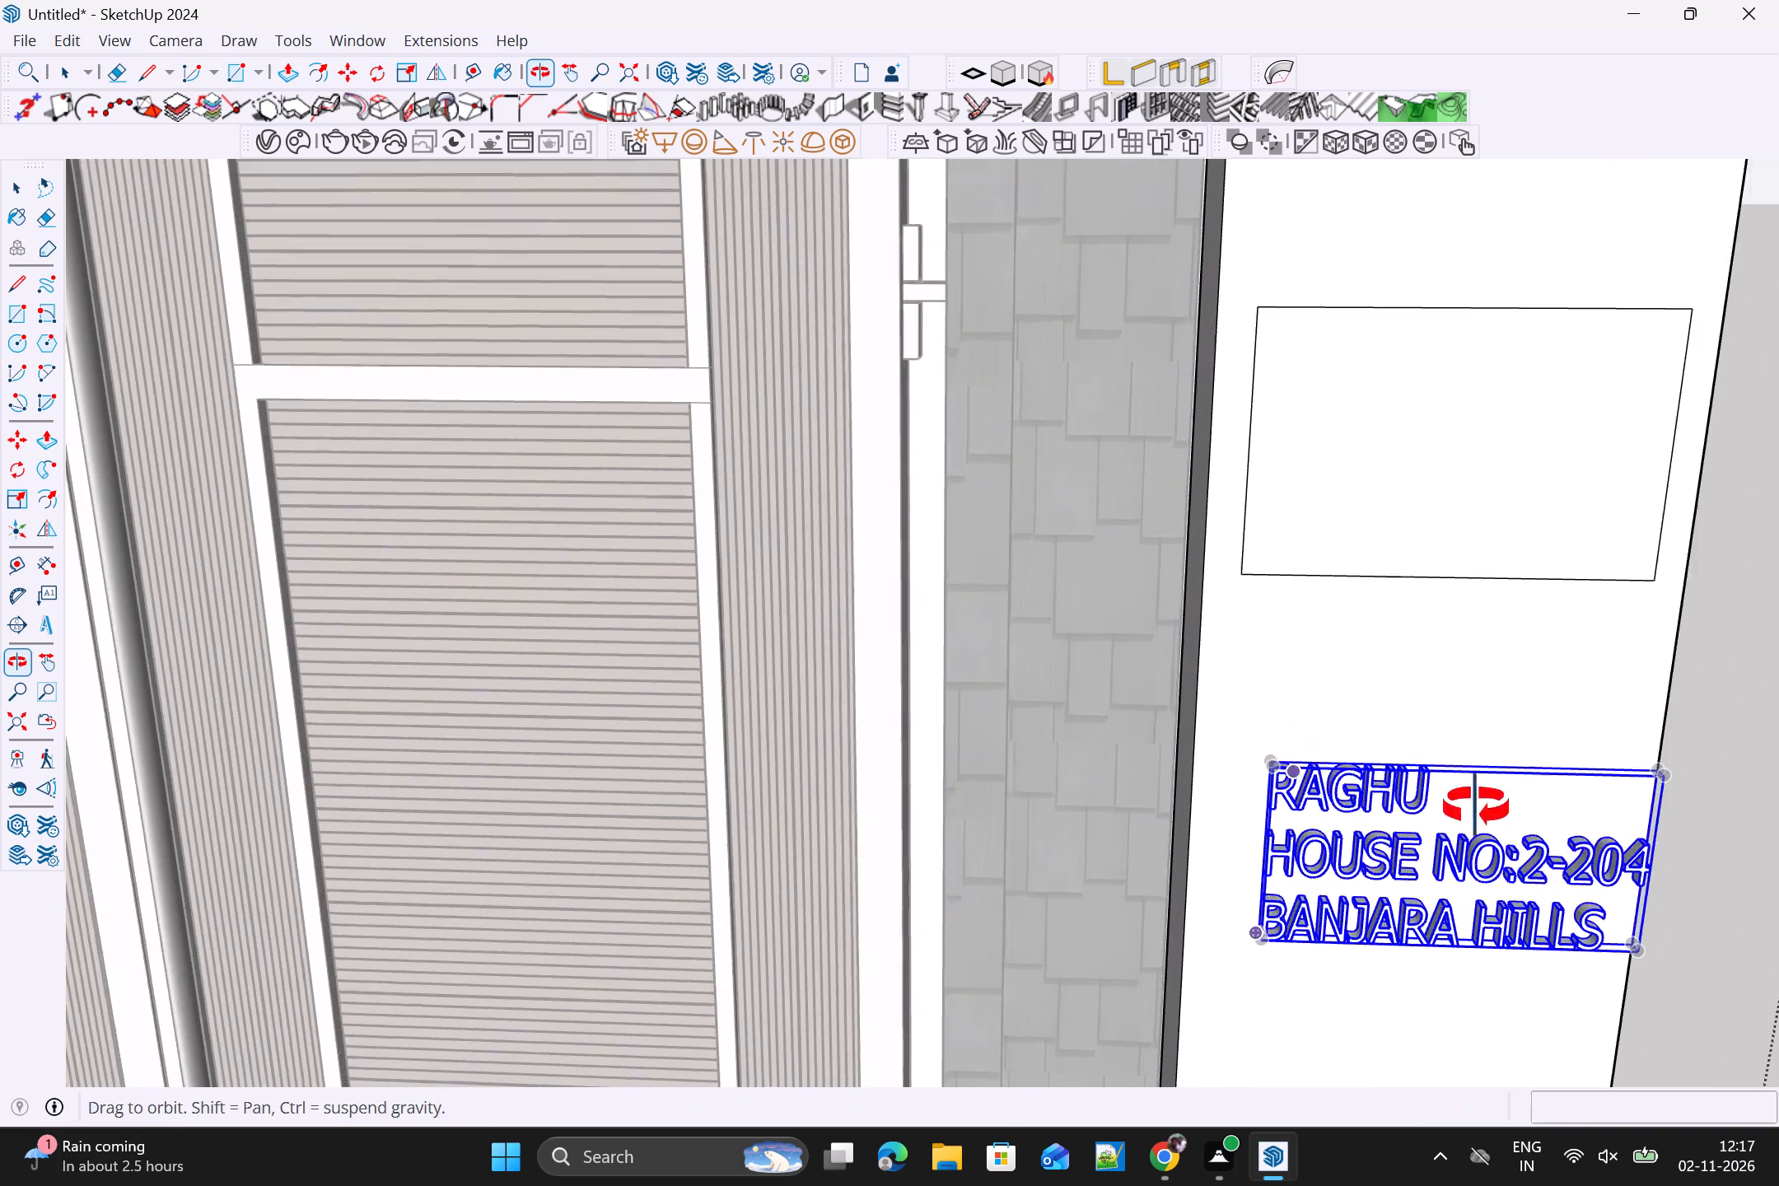
middle_drag(1476, 807, 1561, 814)
scroll(1525, 751, up, 4)
click(1537, 721)
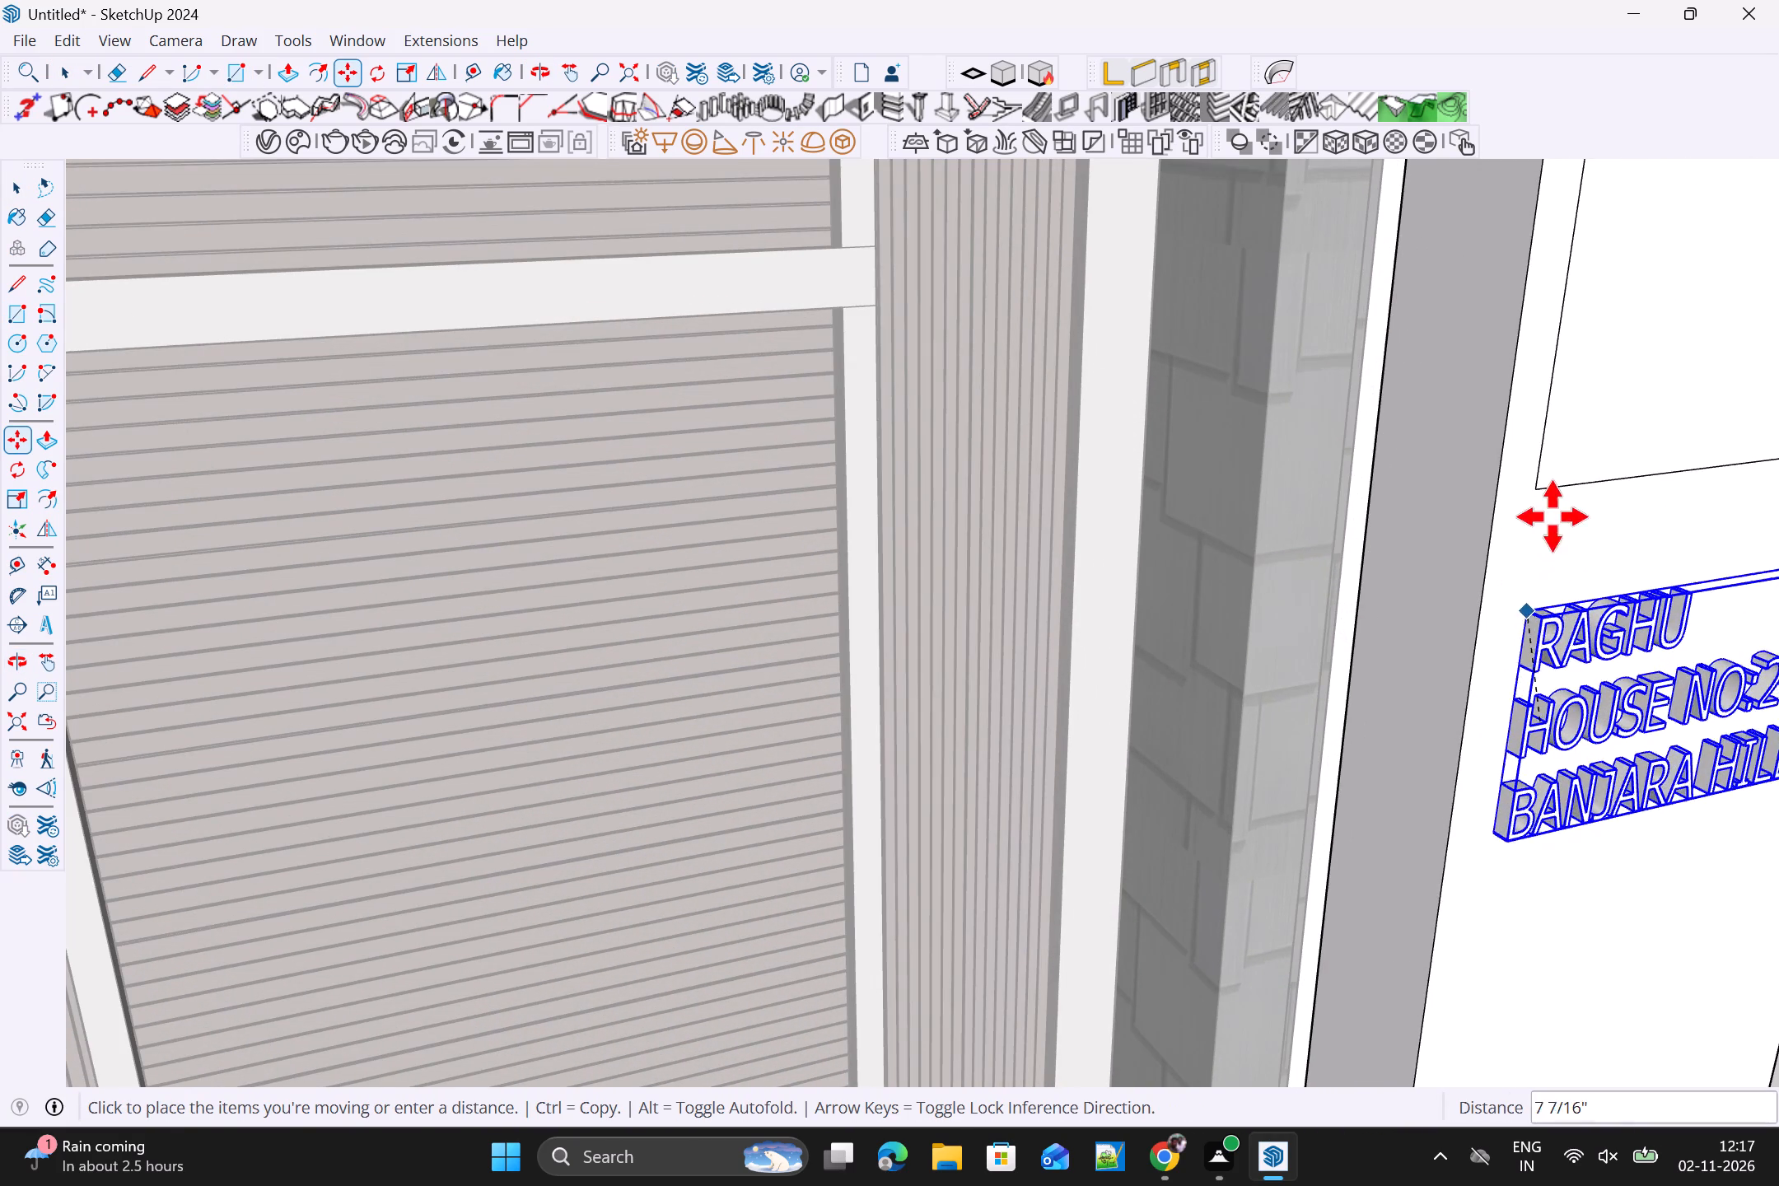
scroll(1553, 515, down, 3)
click(1585, 272)
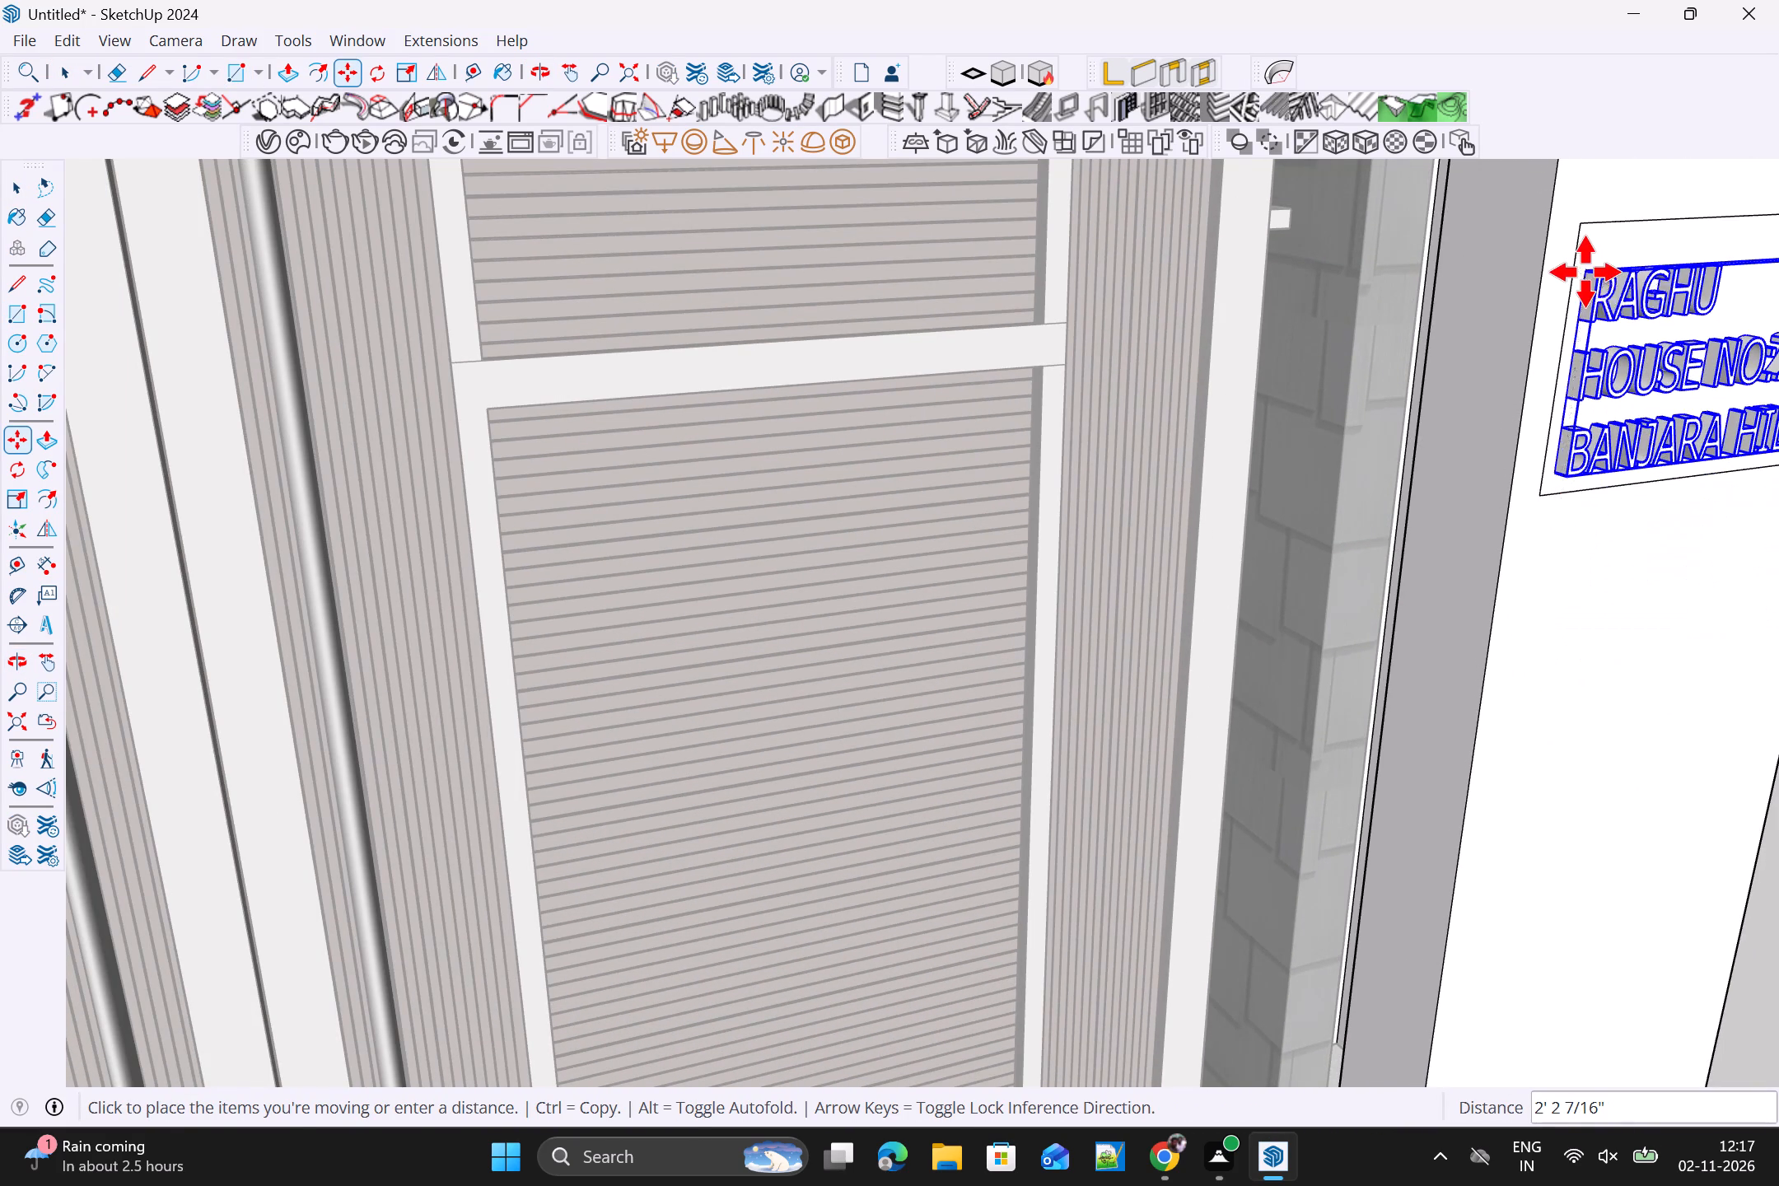
scroll(1637, 364, down, 3)
scroll(1648, 478, down, 3)
middle_drag(1637, 495, 1403, 462)
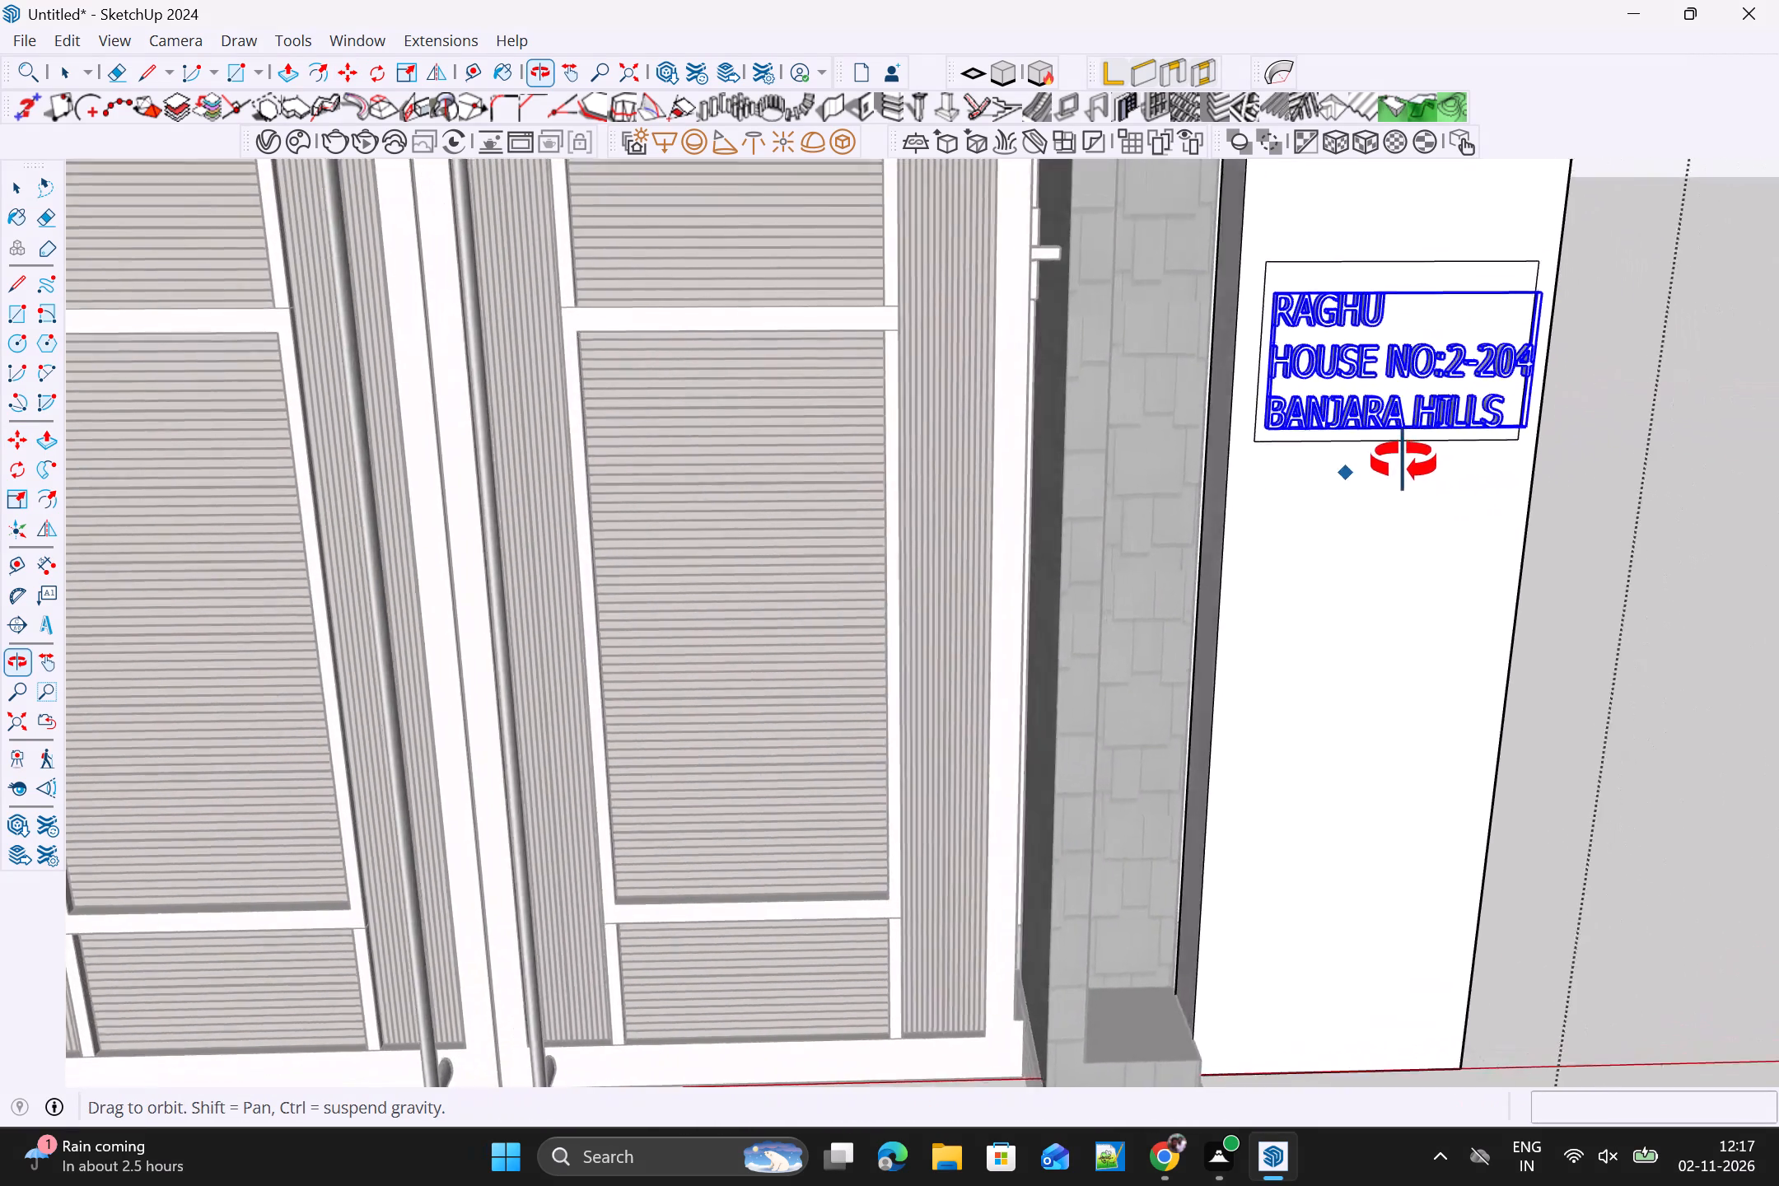
middle_drag(1403, 462, 1359, 457)
key(space)
click(1499, 444)
scroll(1491, 445, up, 3)
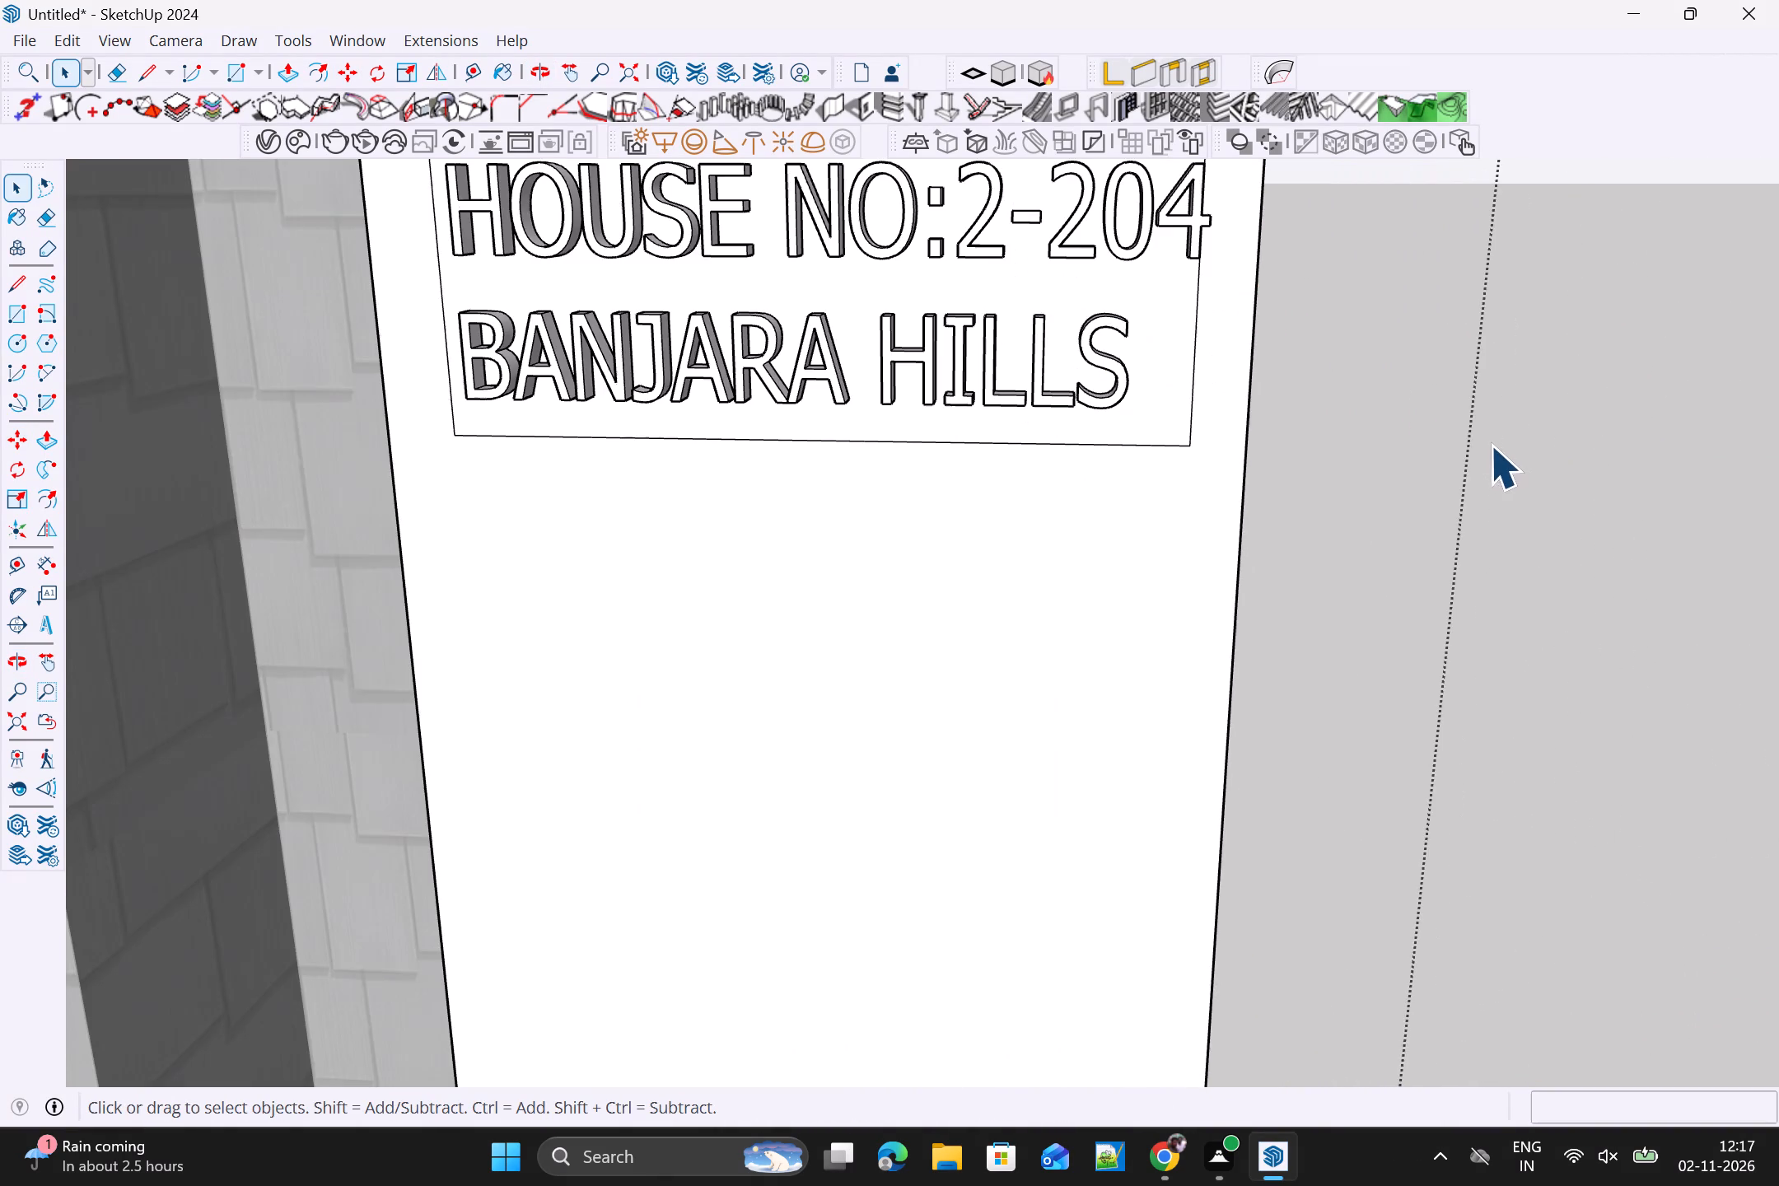
middle_drag(1491, 444, 1533, 507)
scroll(1529, 497, down, 4)
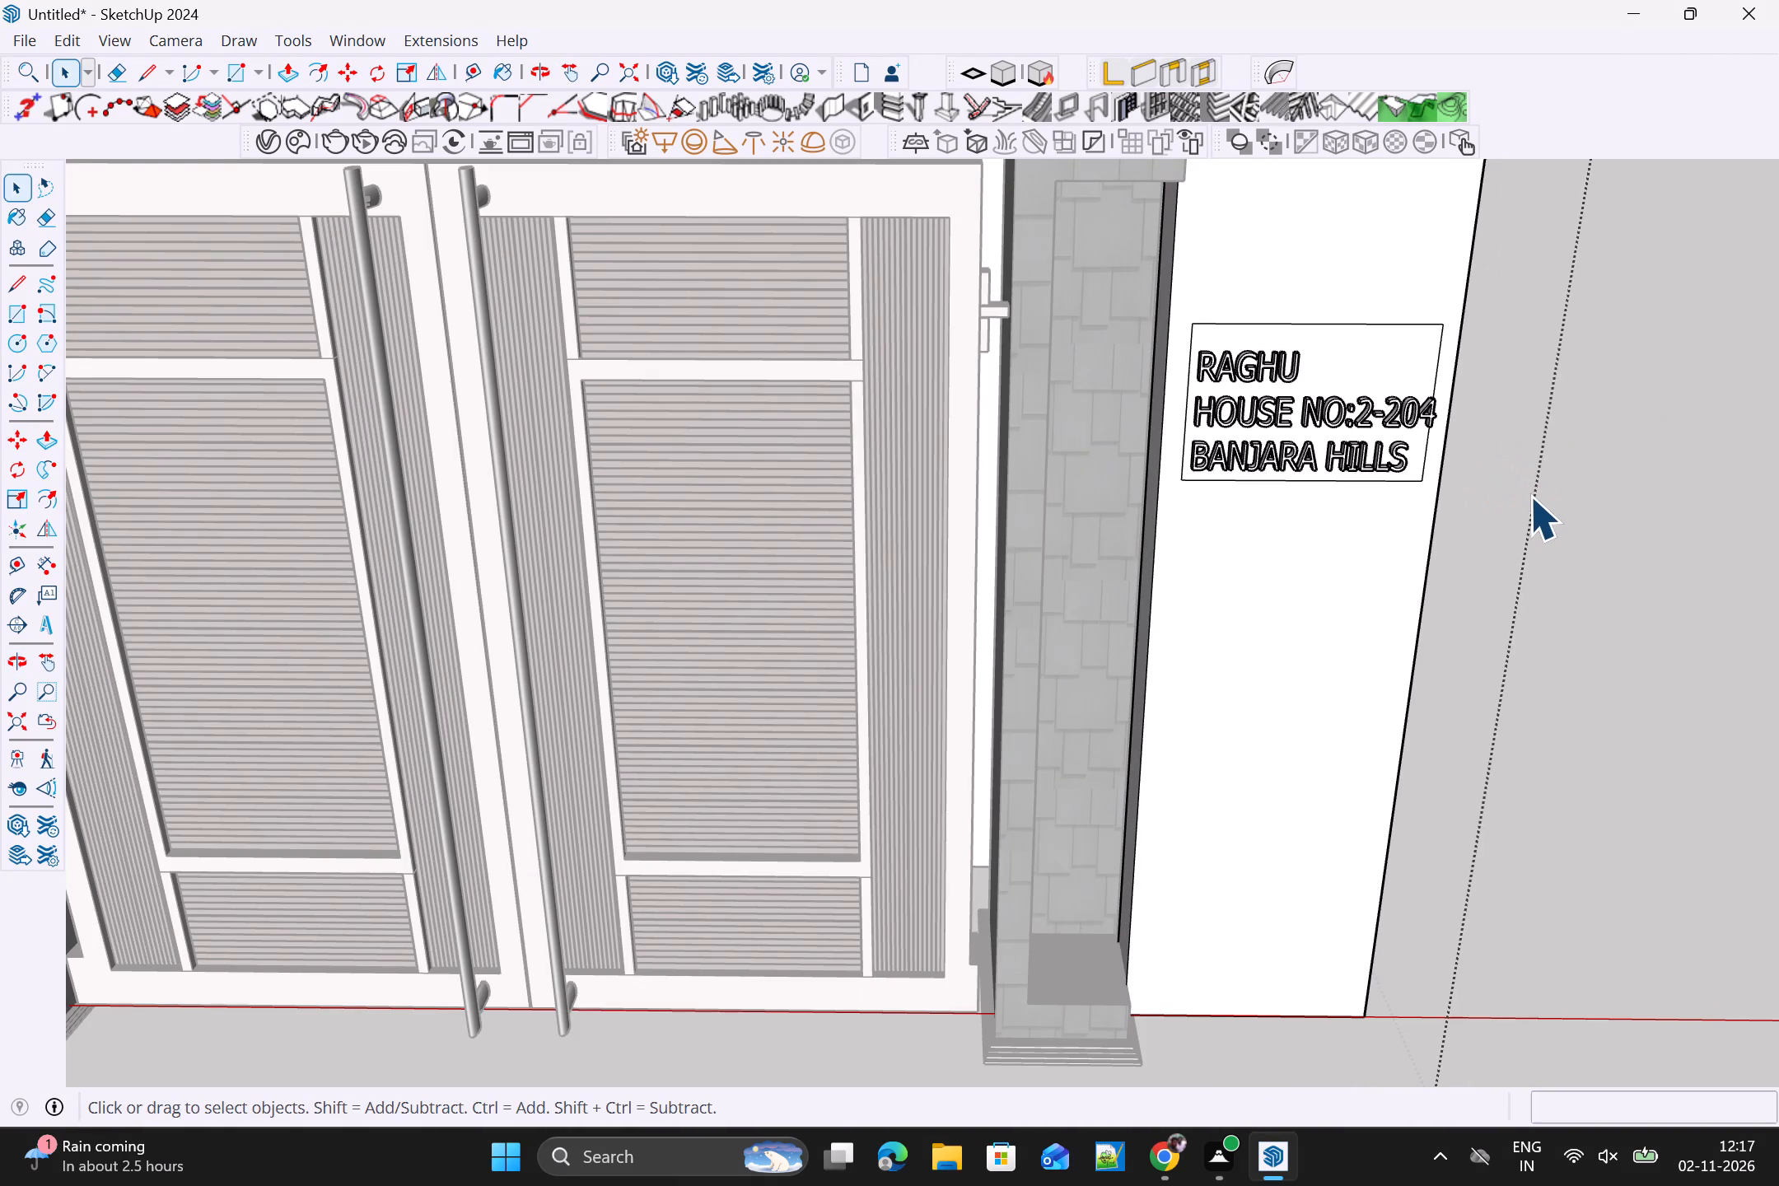
Leave the wall group, reopen it for editing, and select only the nameplate rectangle's face behind the 3D text.
click(1630, 580)
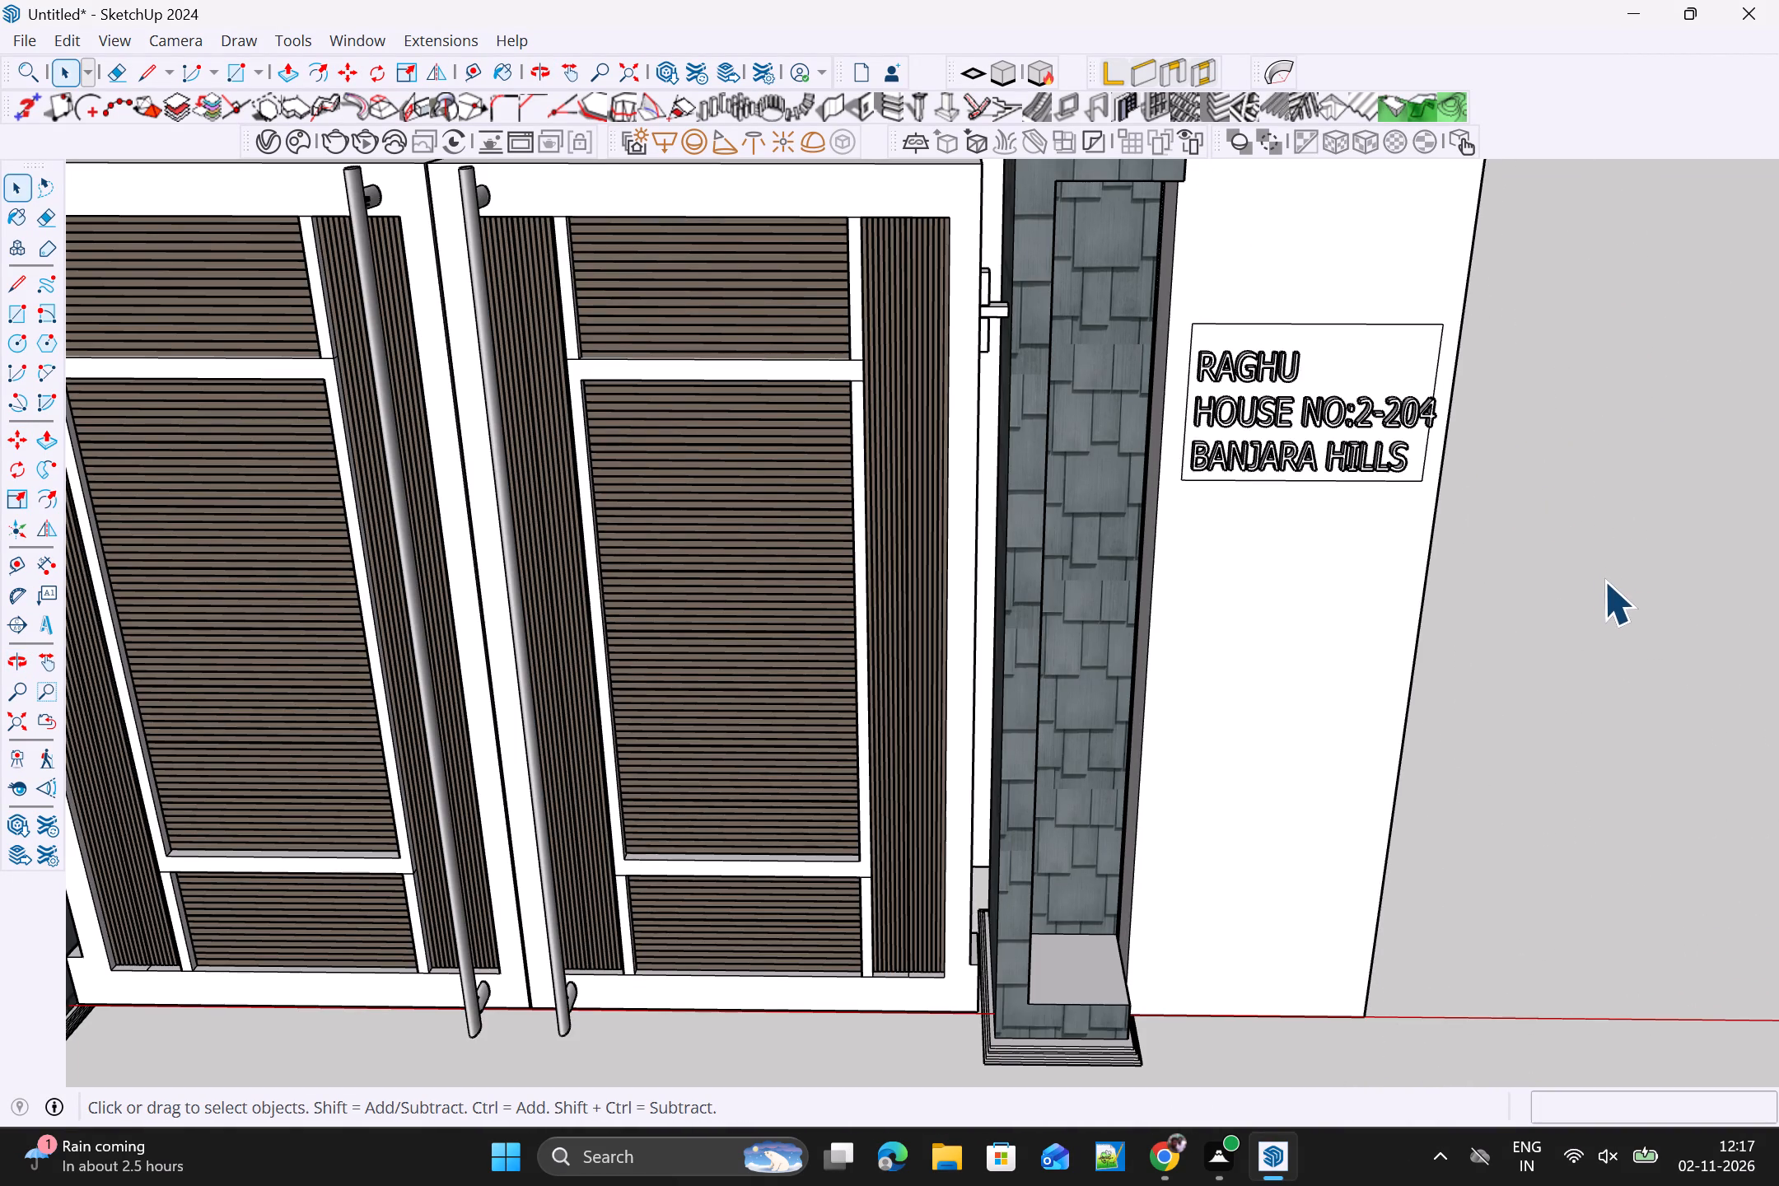
click(1331, 377)
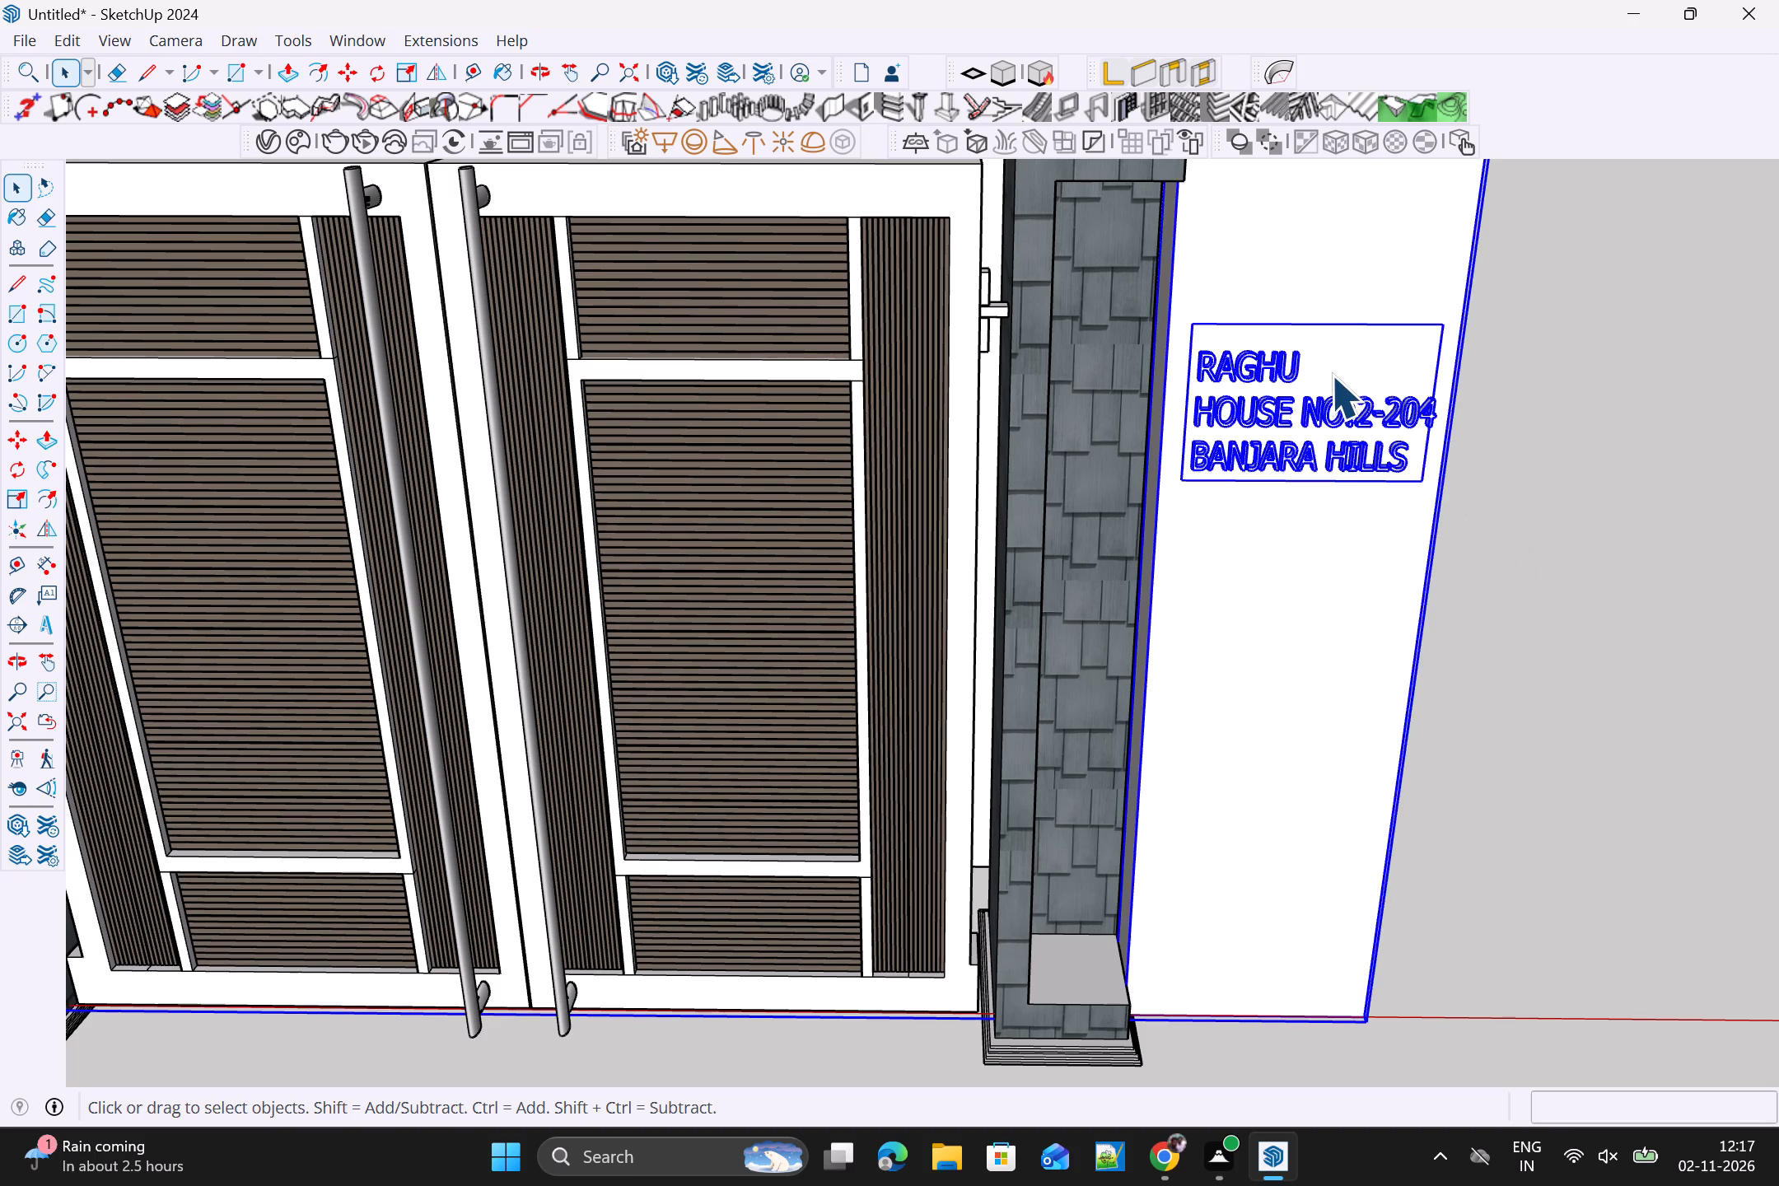
triple_click(1331, 375)
double_click(1335, 370)
double_click(1338, 369)
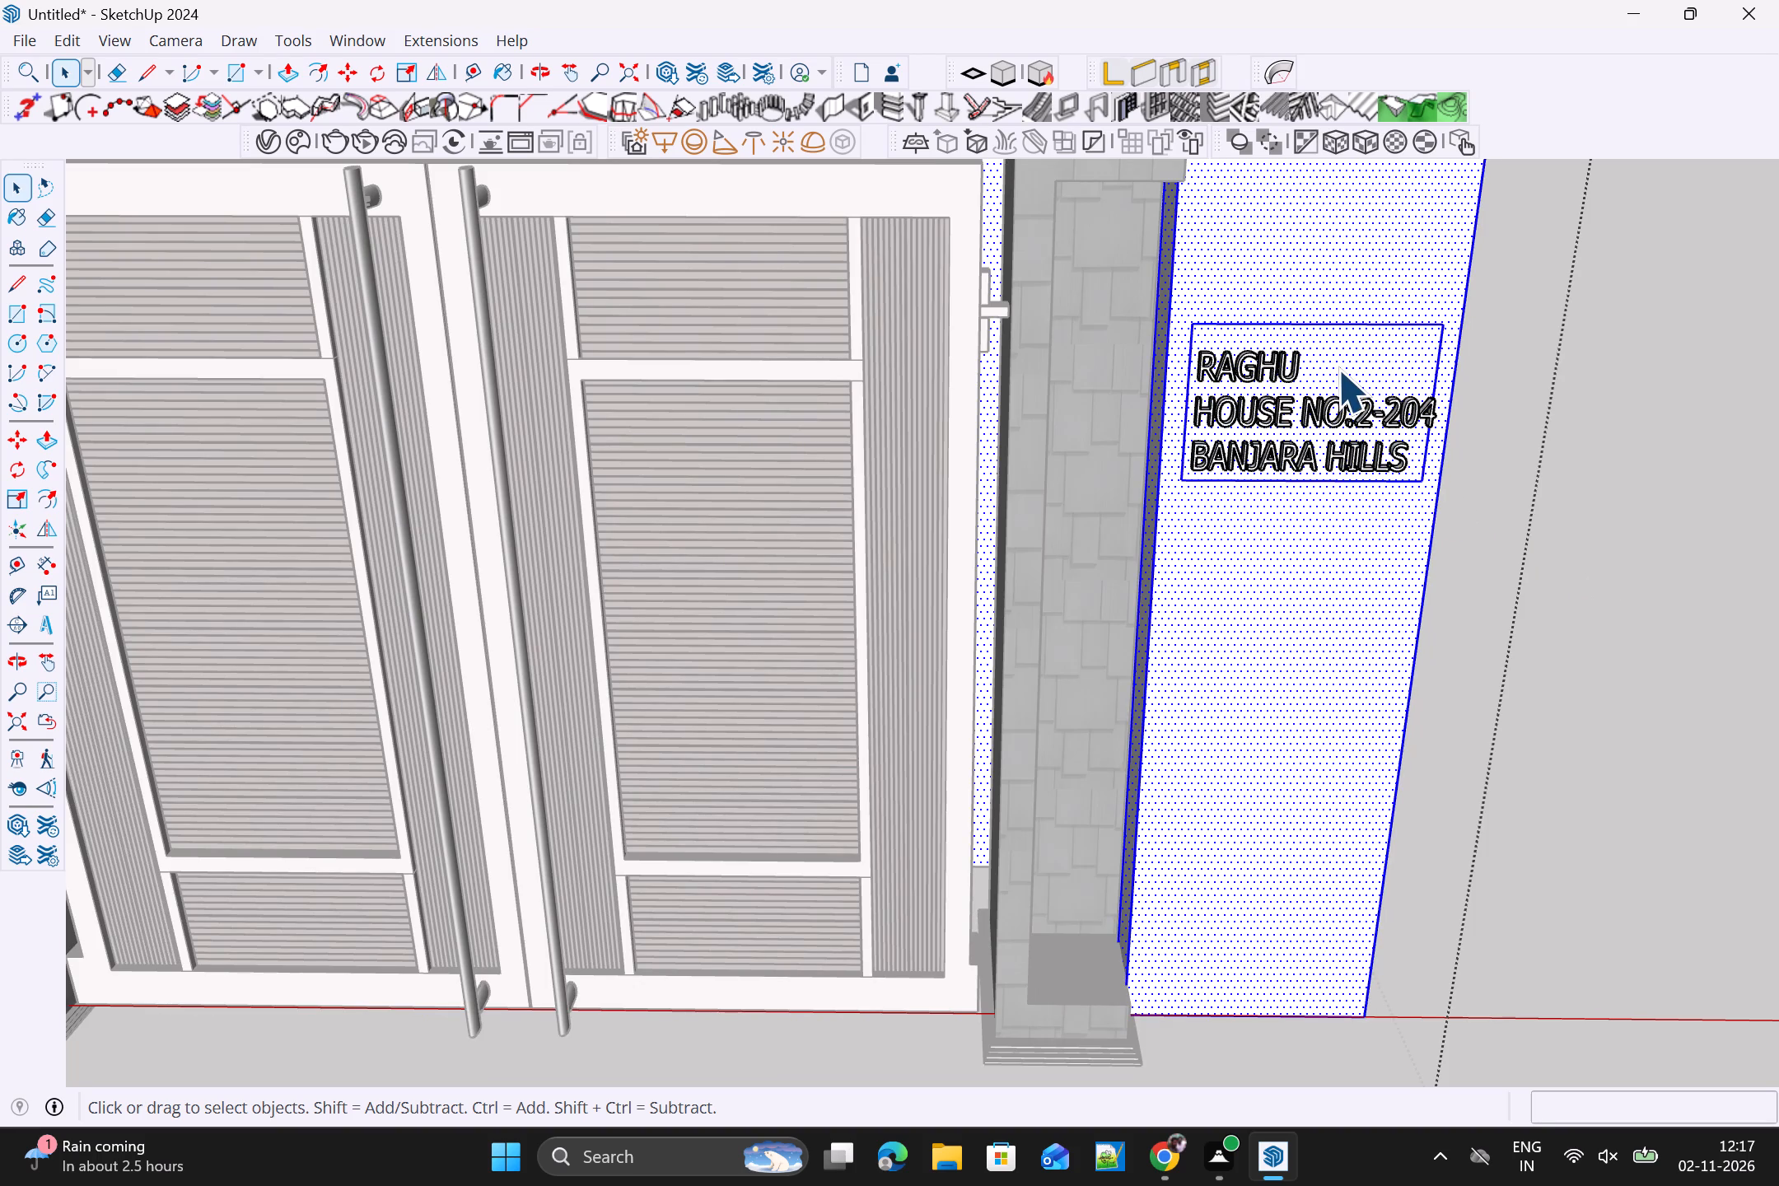
scroll(1347, 363, up, 4)
click(1349, 360)
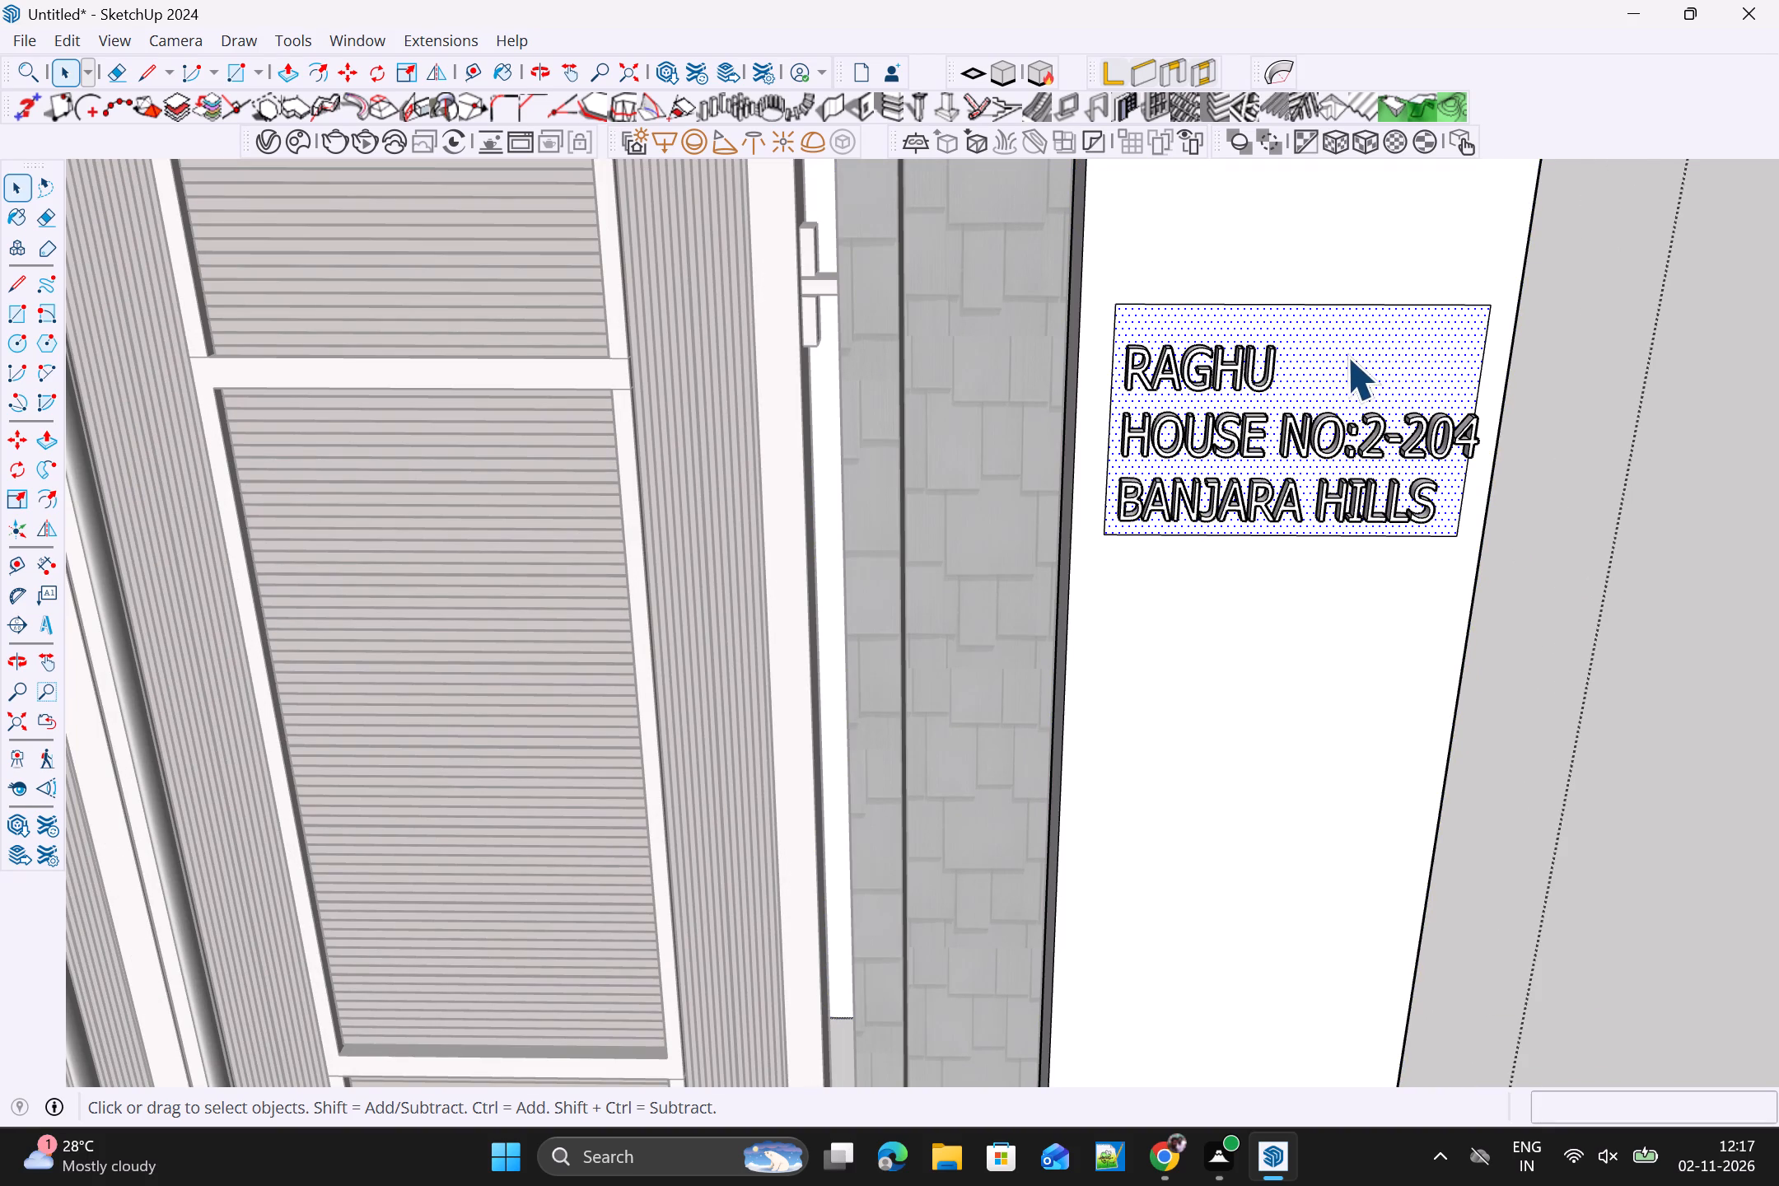
Start the Paint Bucket, show the In Model materials, and reposition and enlarge the materials window so all swatches fit.
key(b)
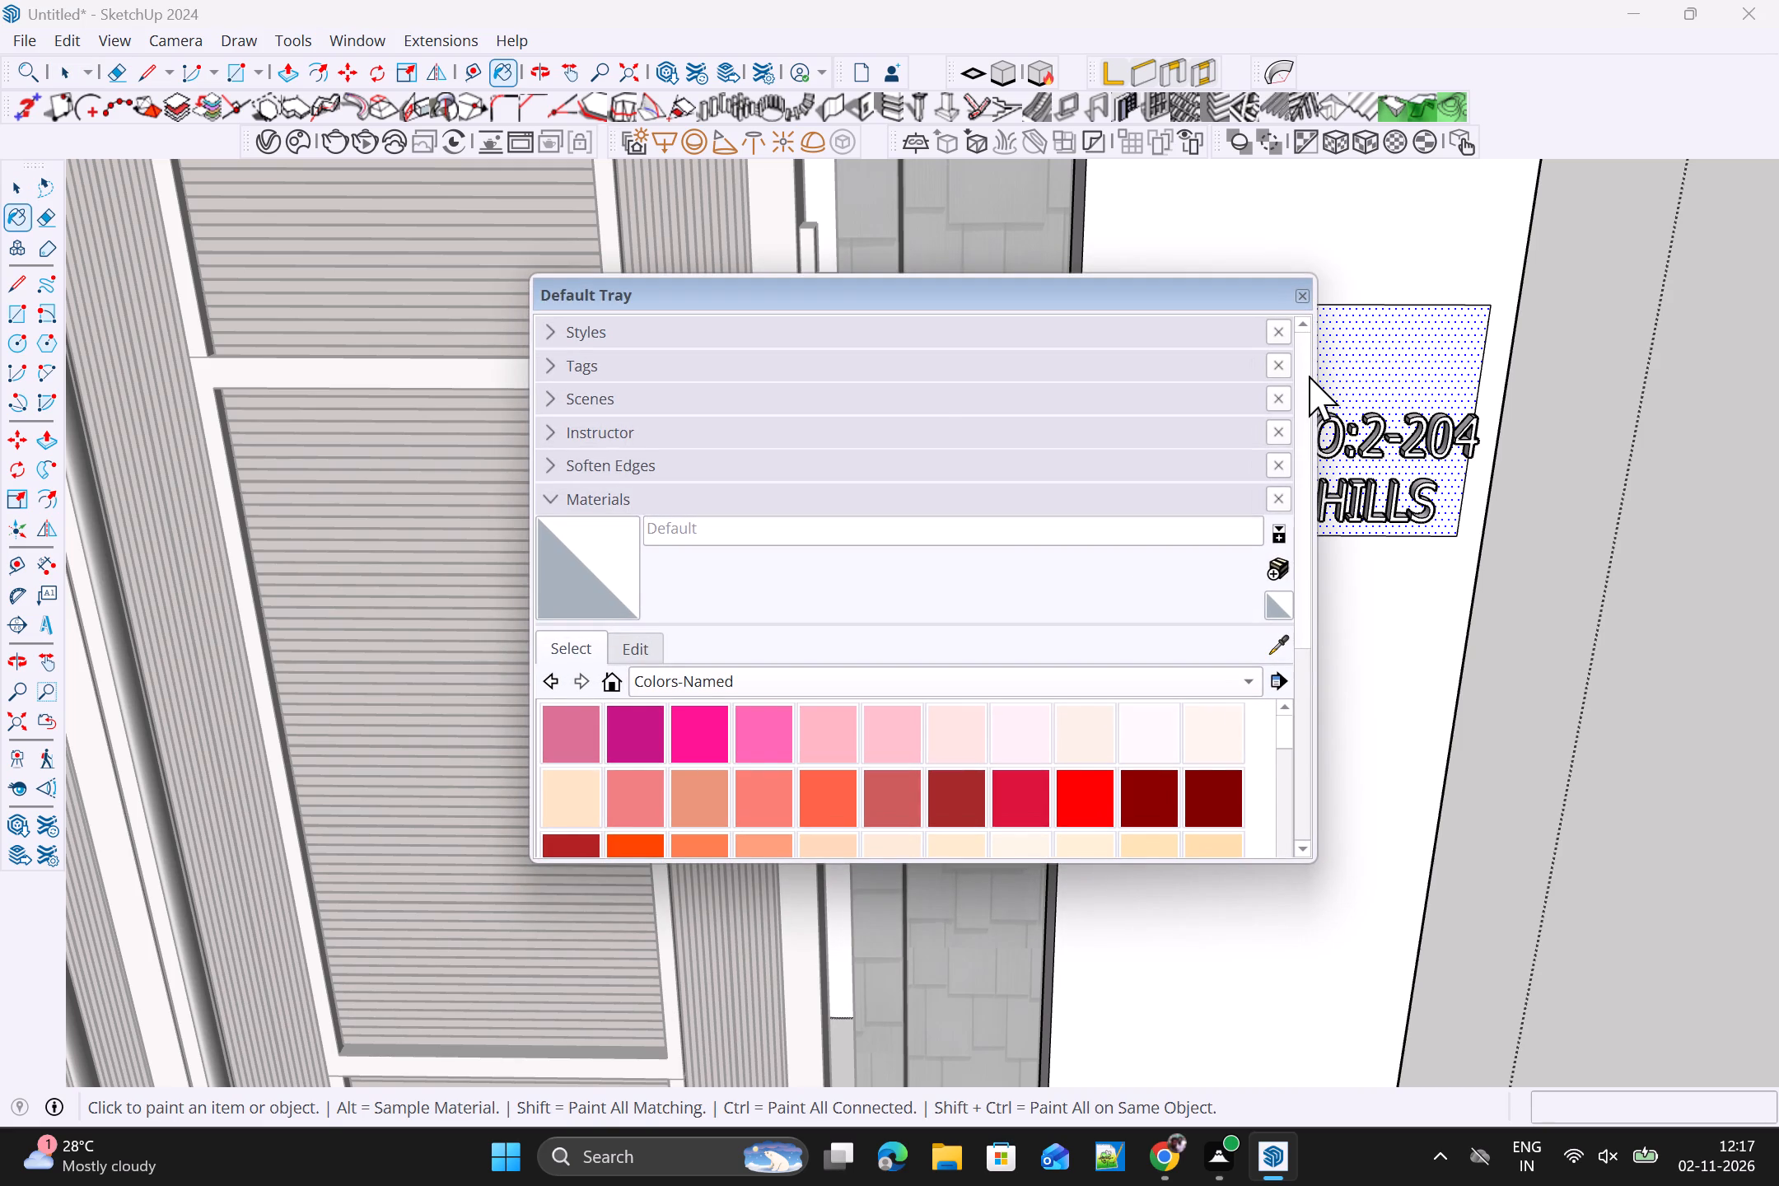
click(857, 509)
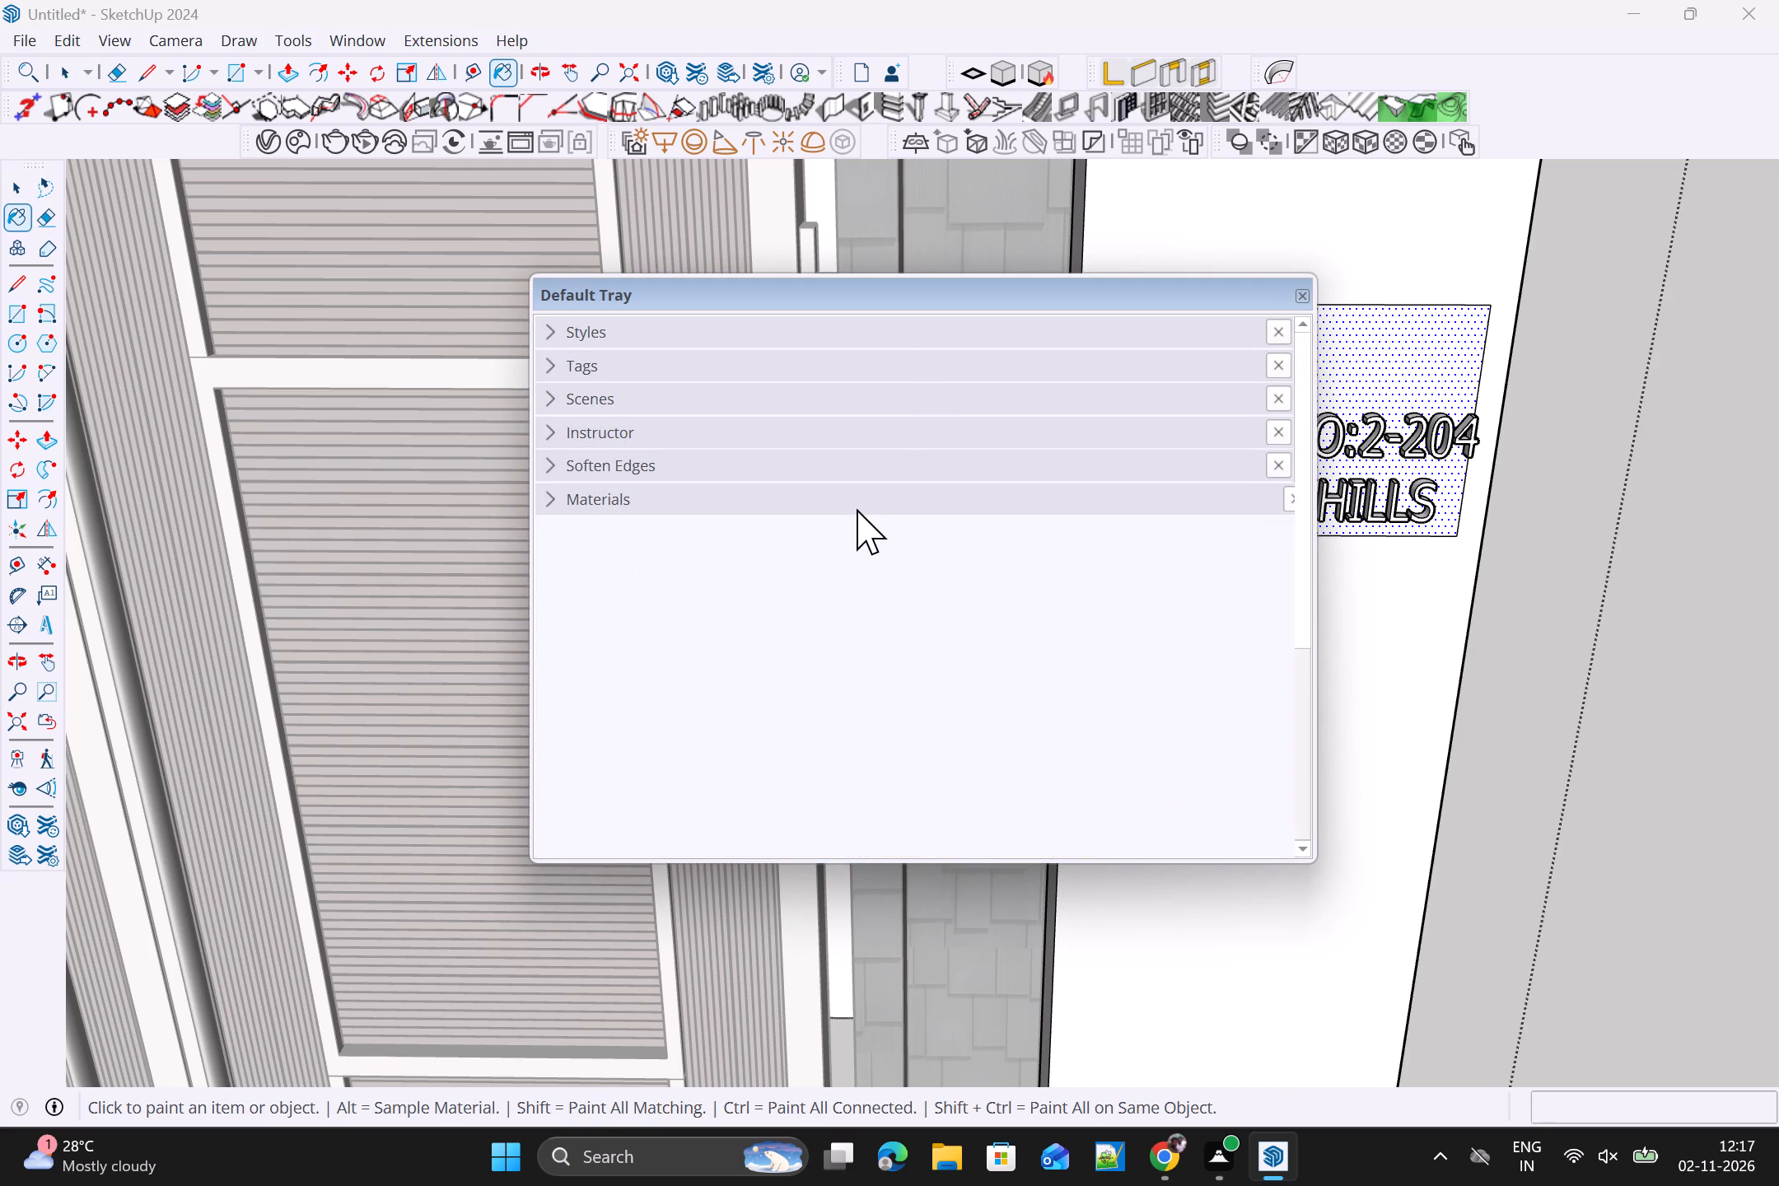
click(849, 495)
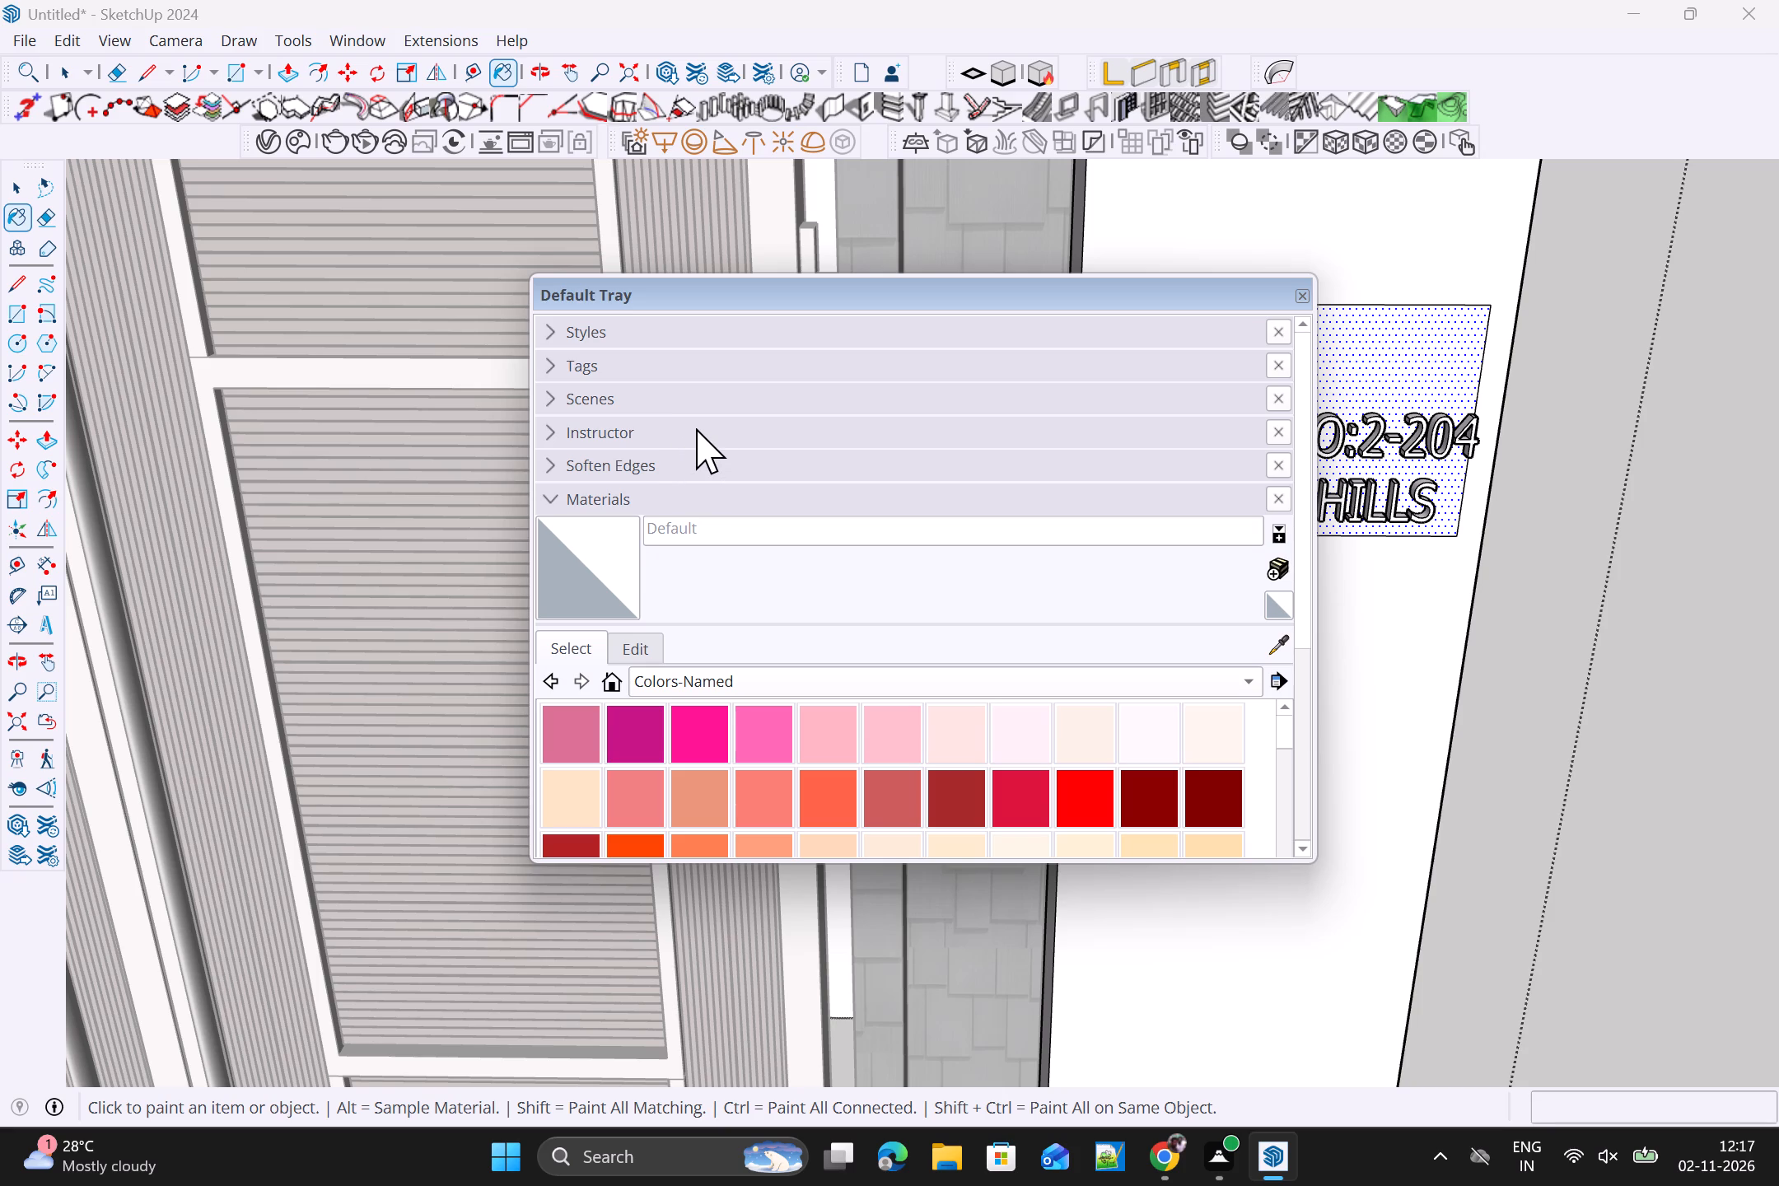
click(1231, 676)
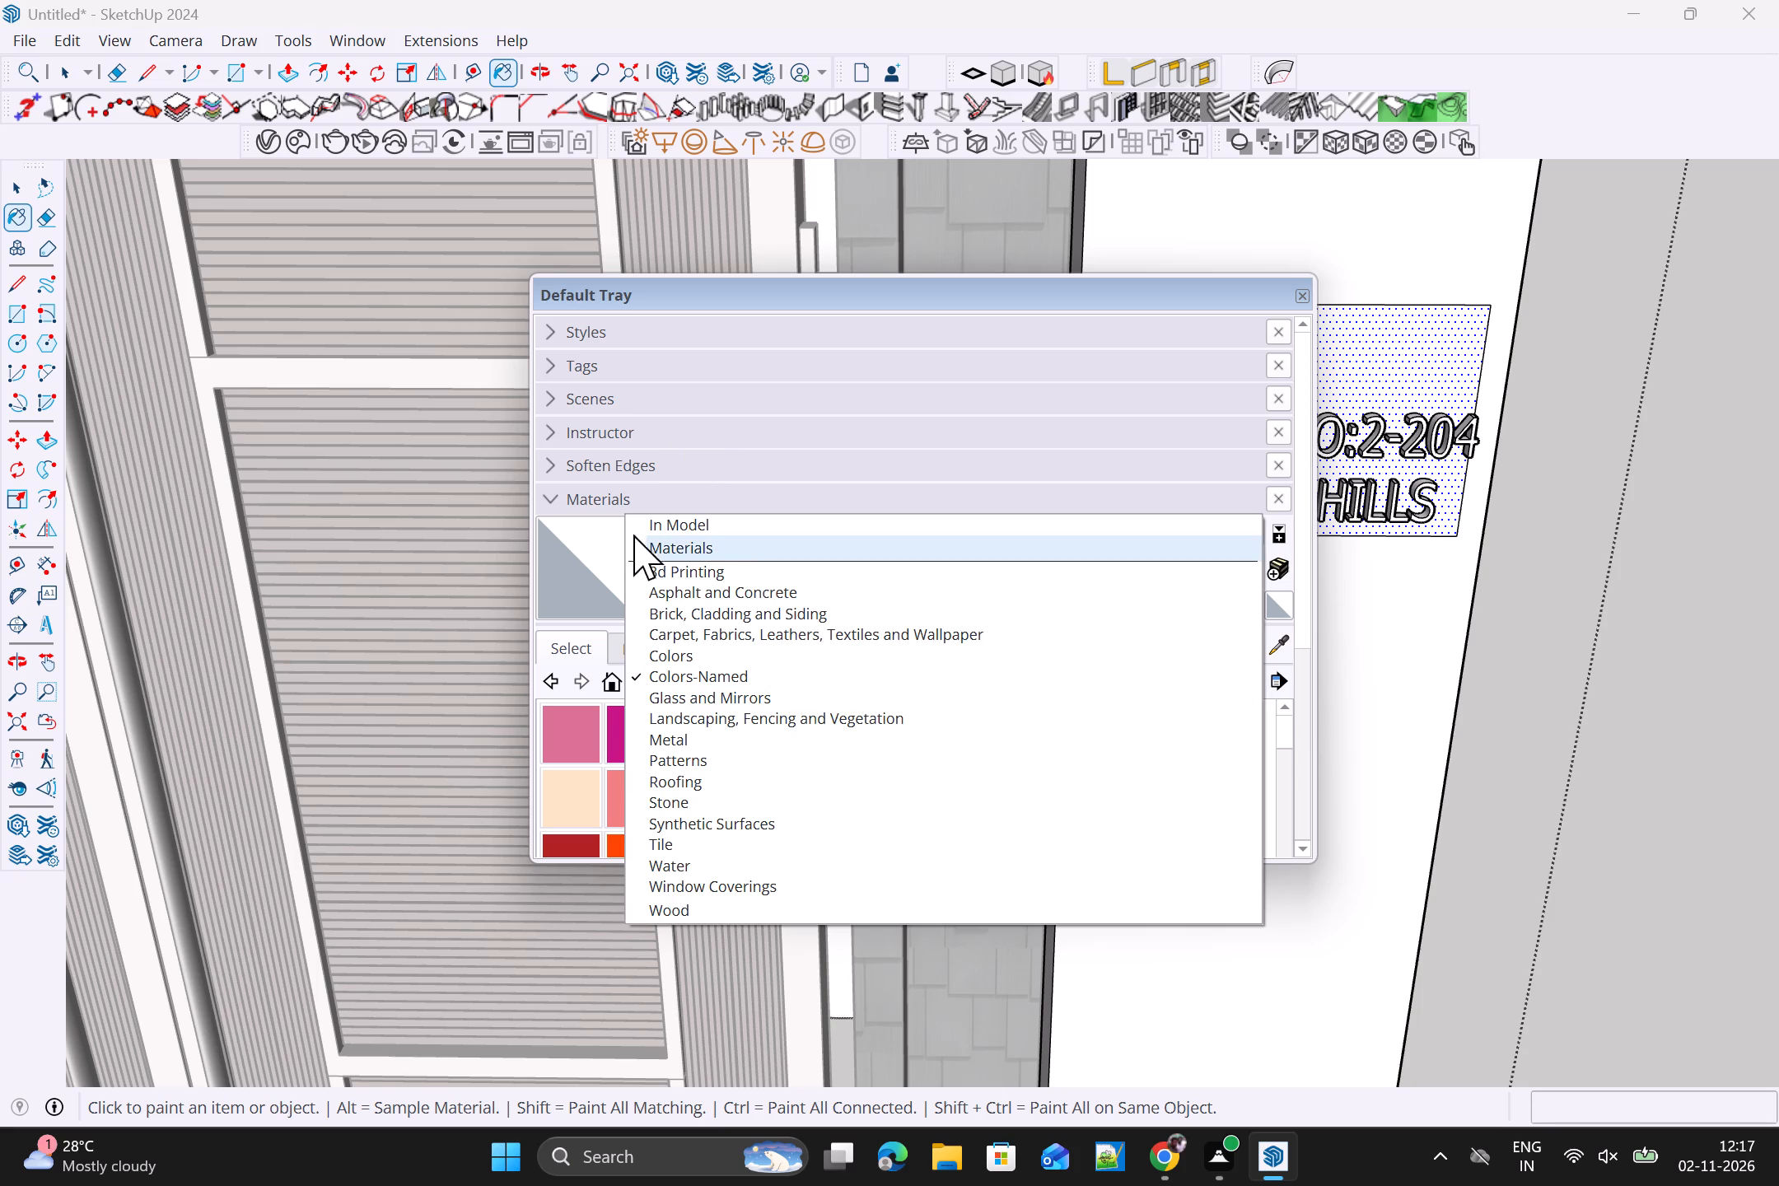
click(697, 531)
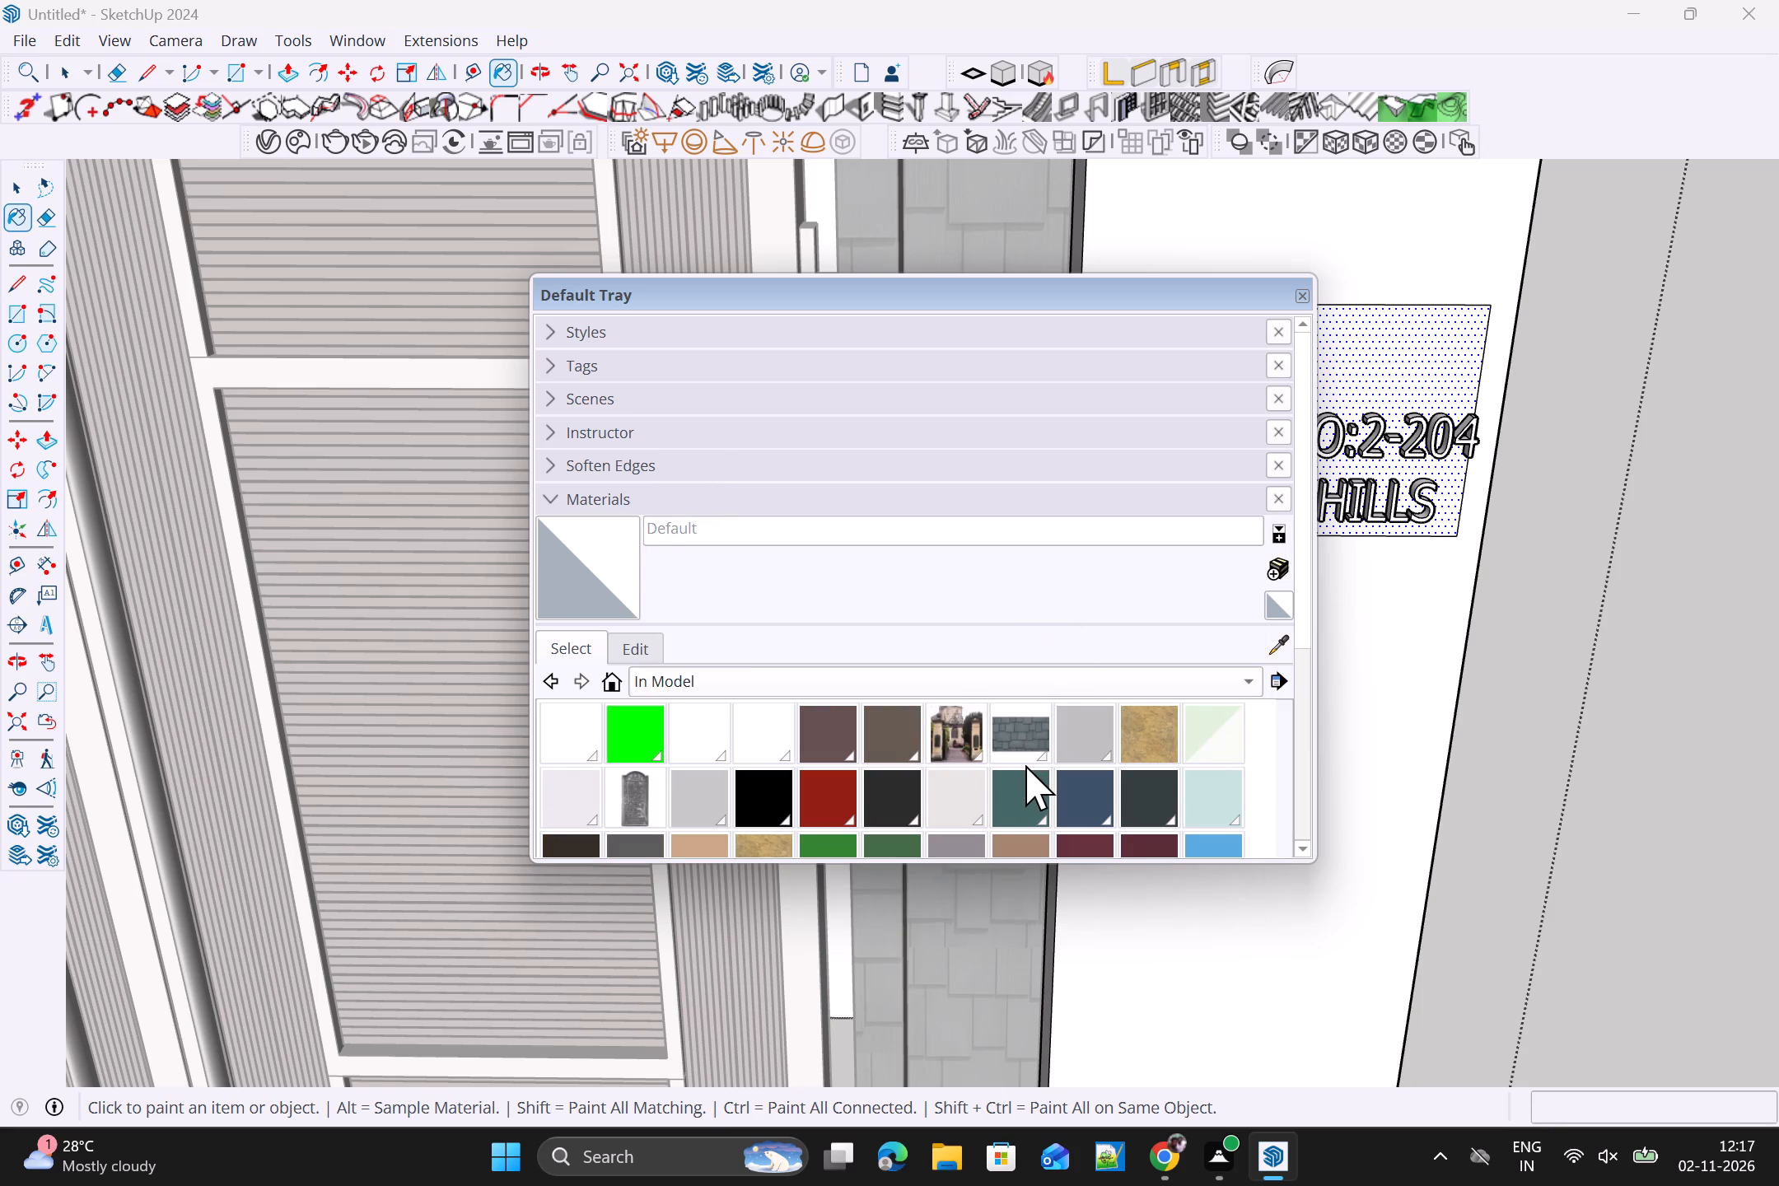
scroll(1025, 767, down, 3)
scroll(948, 777, down, 2)
drag(1193, 292, 1165, 67)
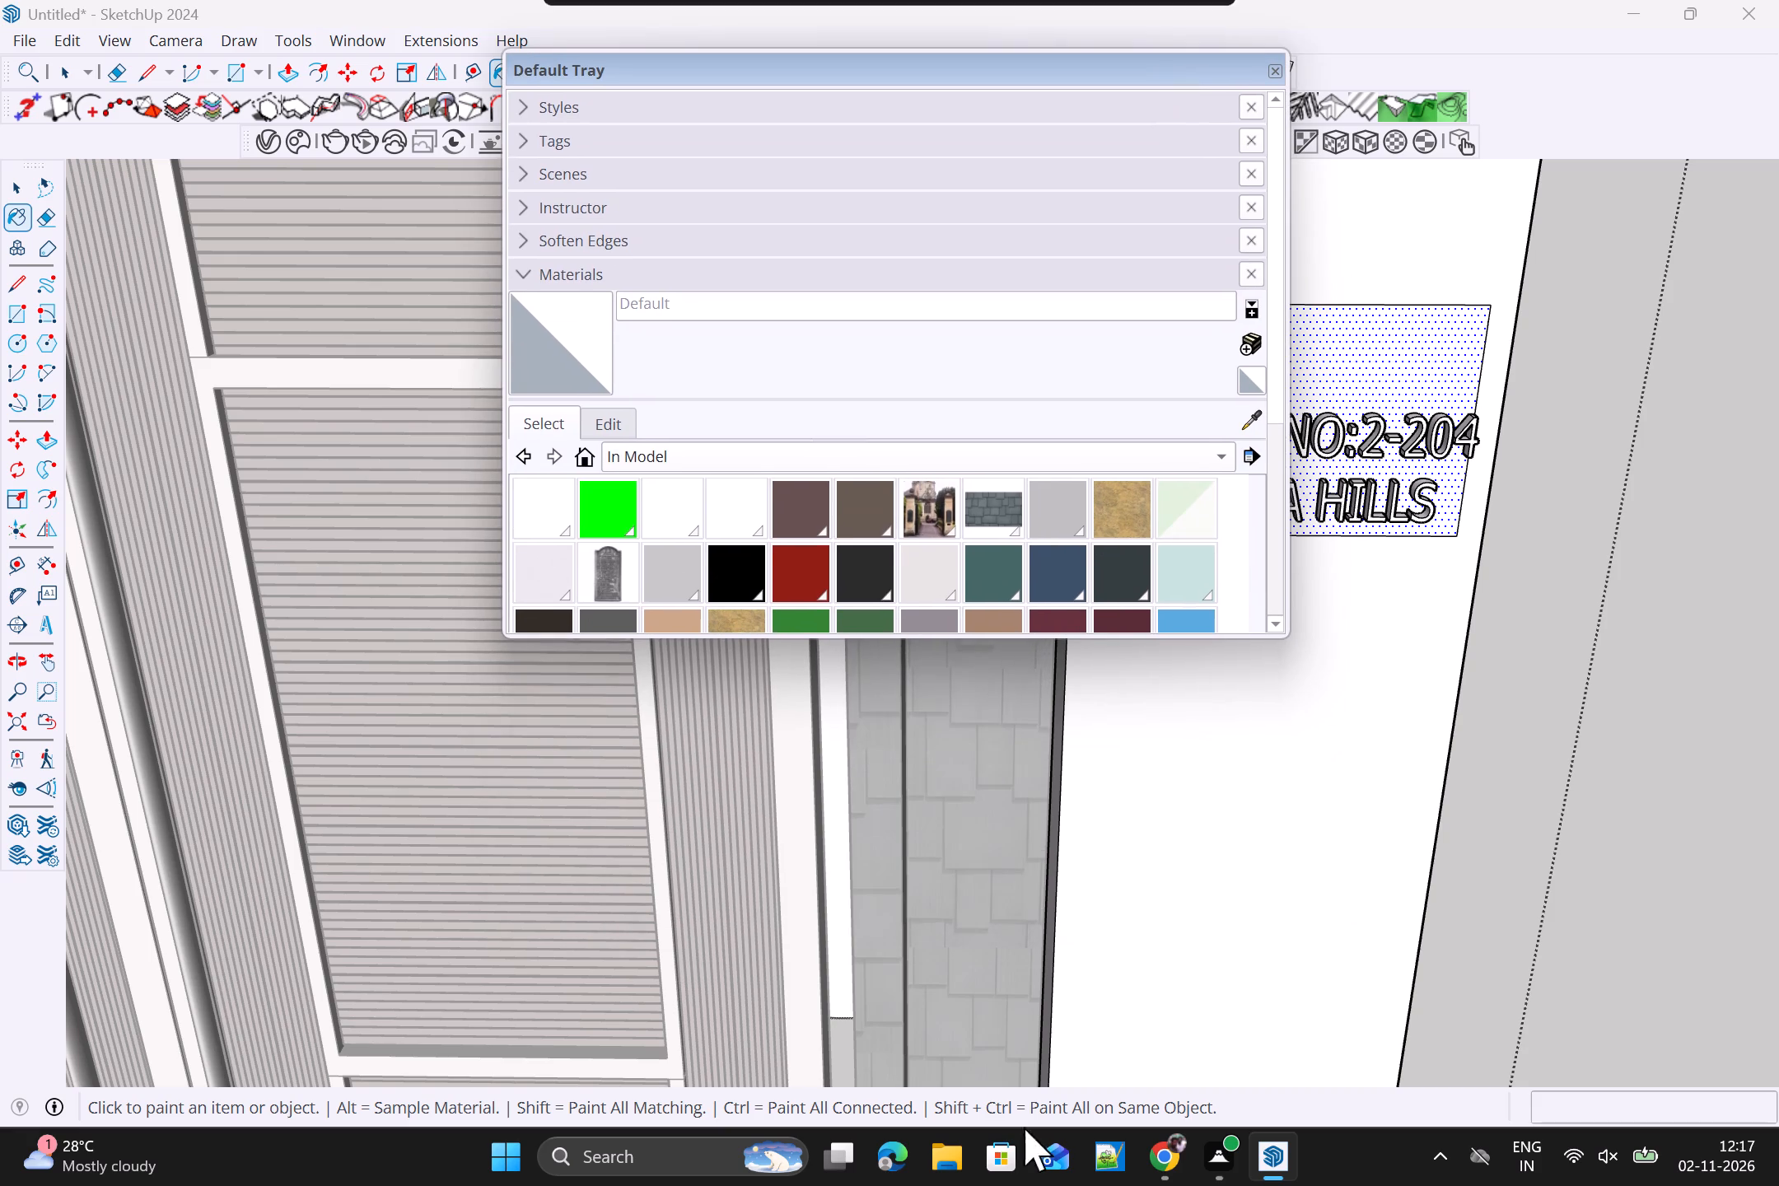
drag(1041, 637, 1041, 691)
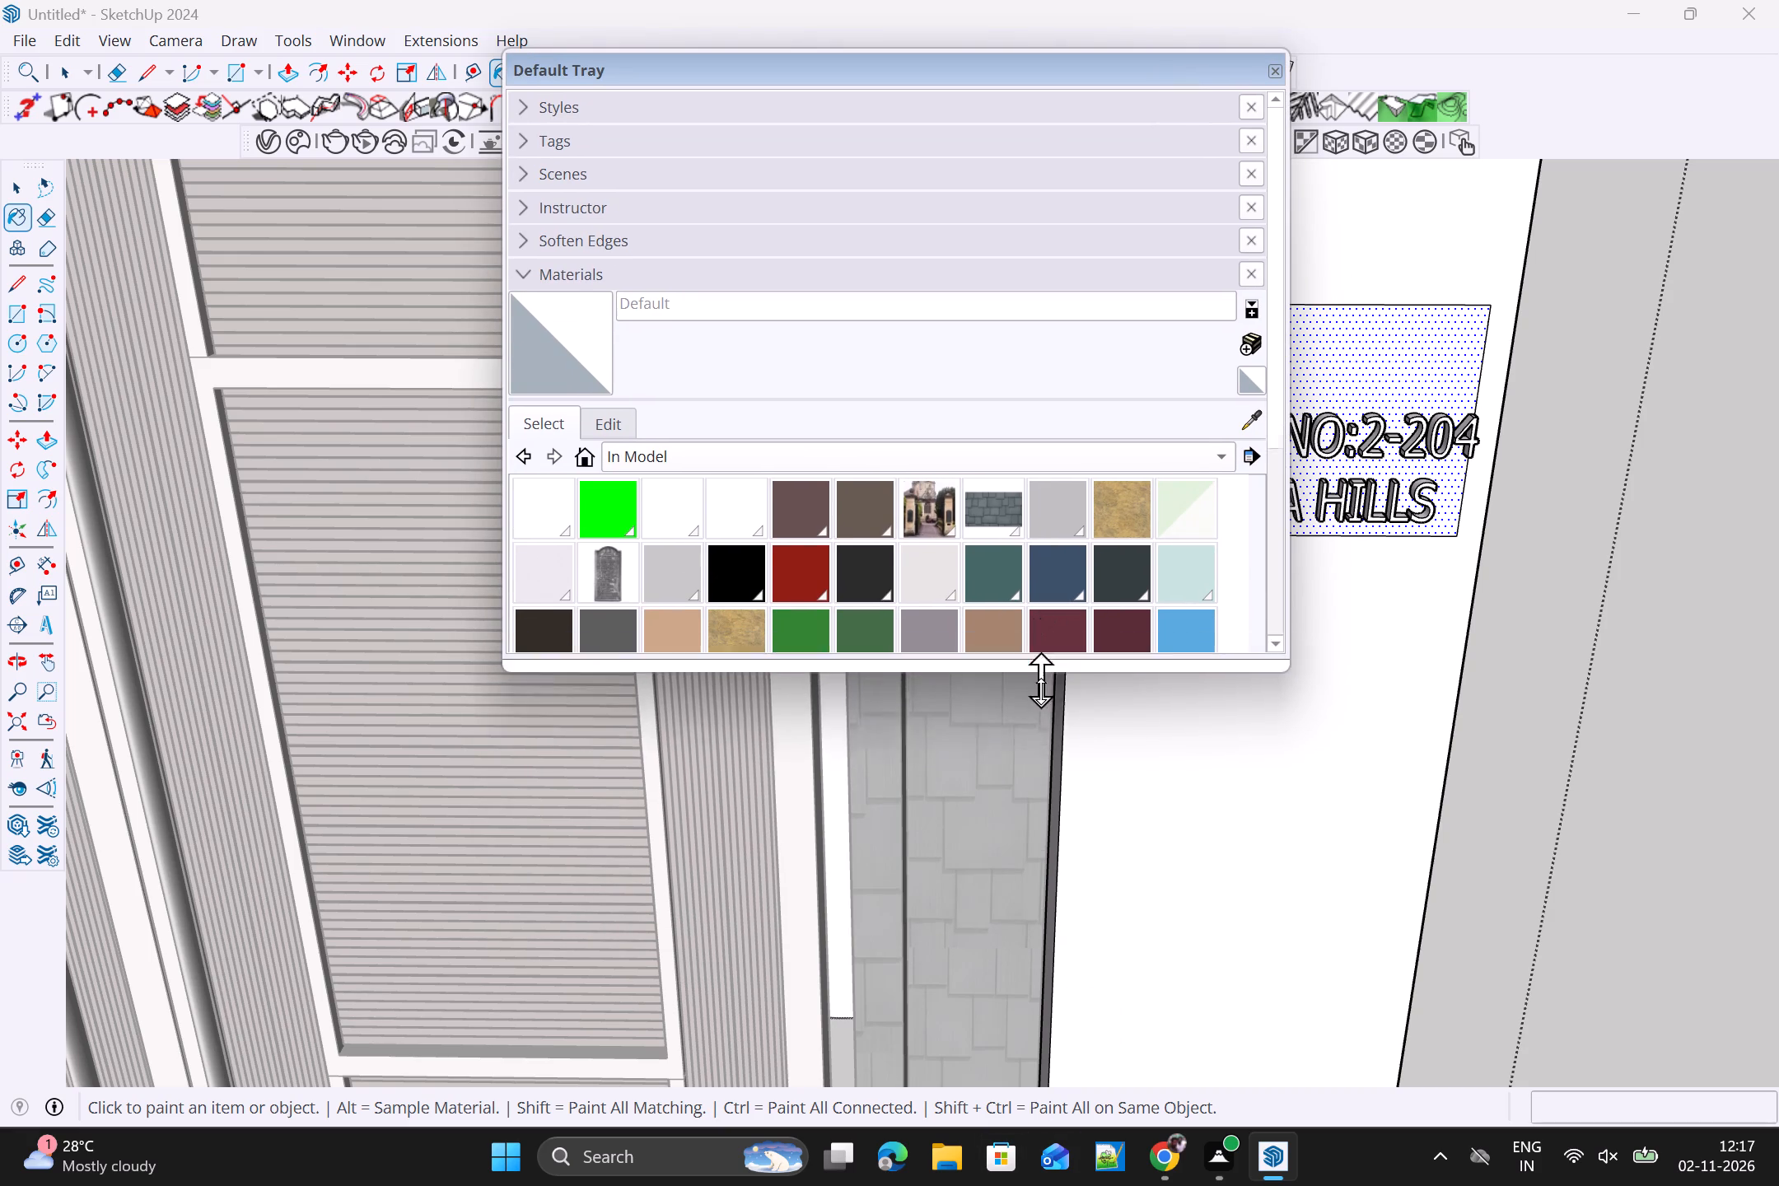
drag(1041, 691, 1065, 905)
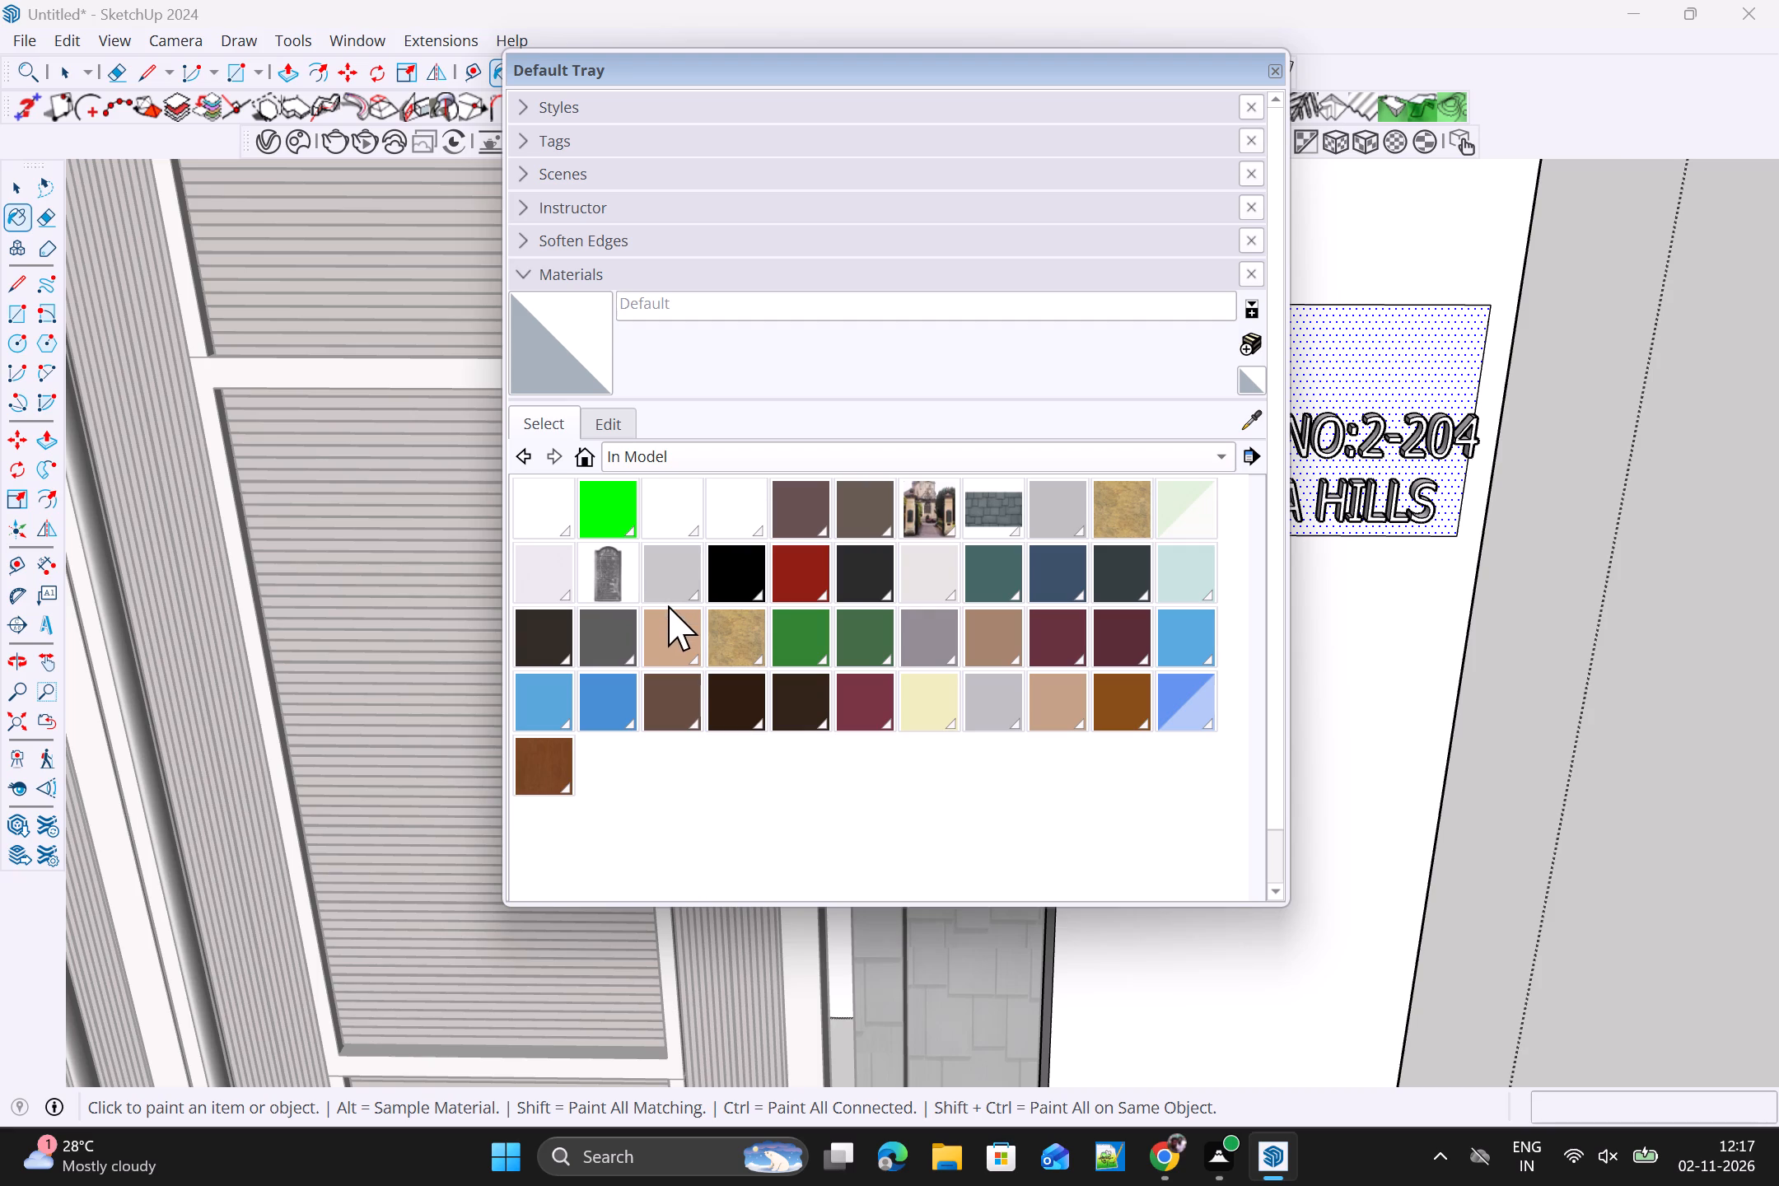
Paint the nameplate rectangle's face behind the 3D text with the sandy stone Material1 and leave the wall group.
scroll(1039, 519, up, 4)
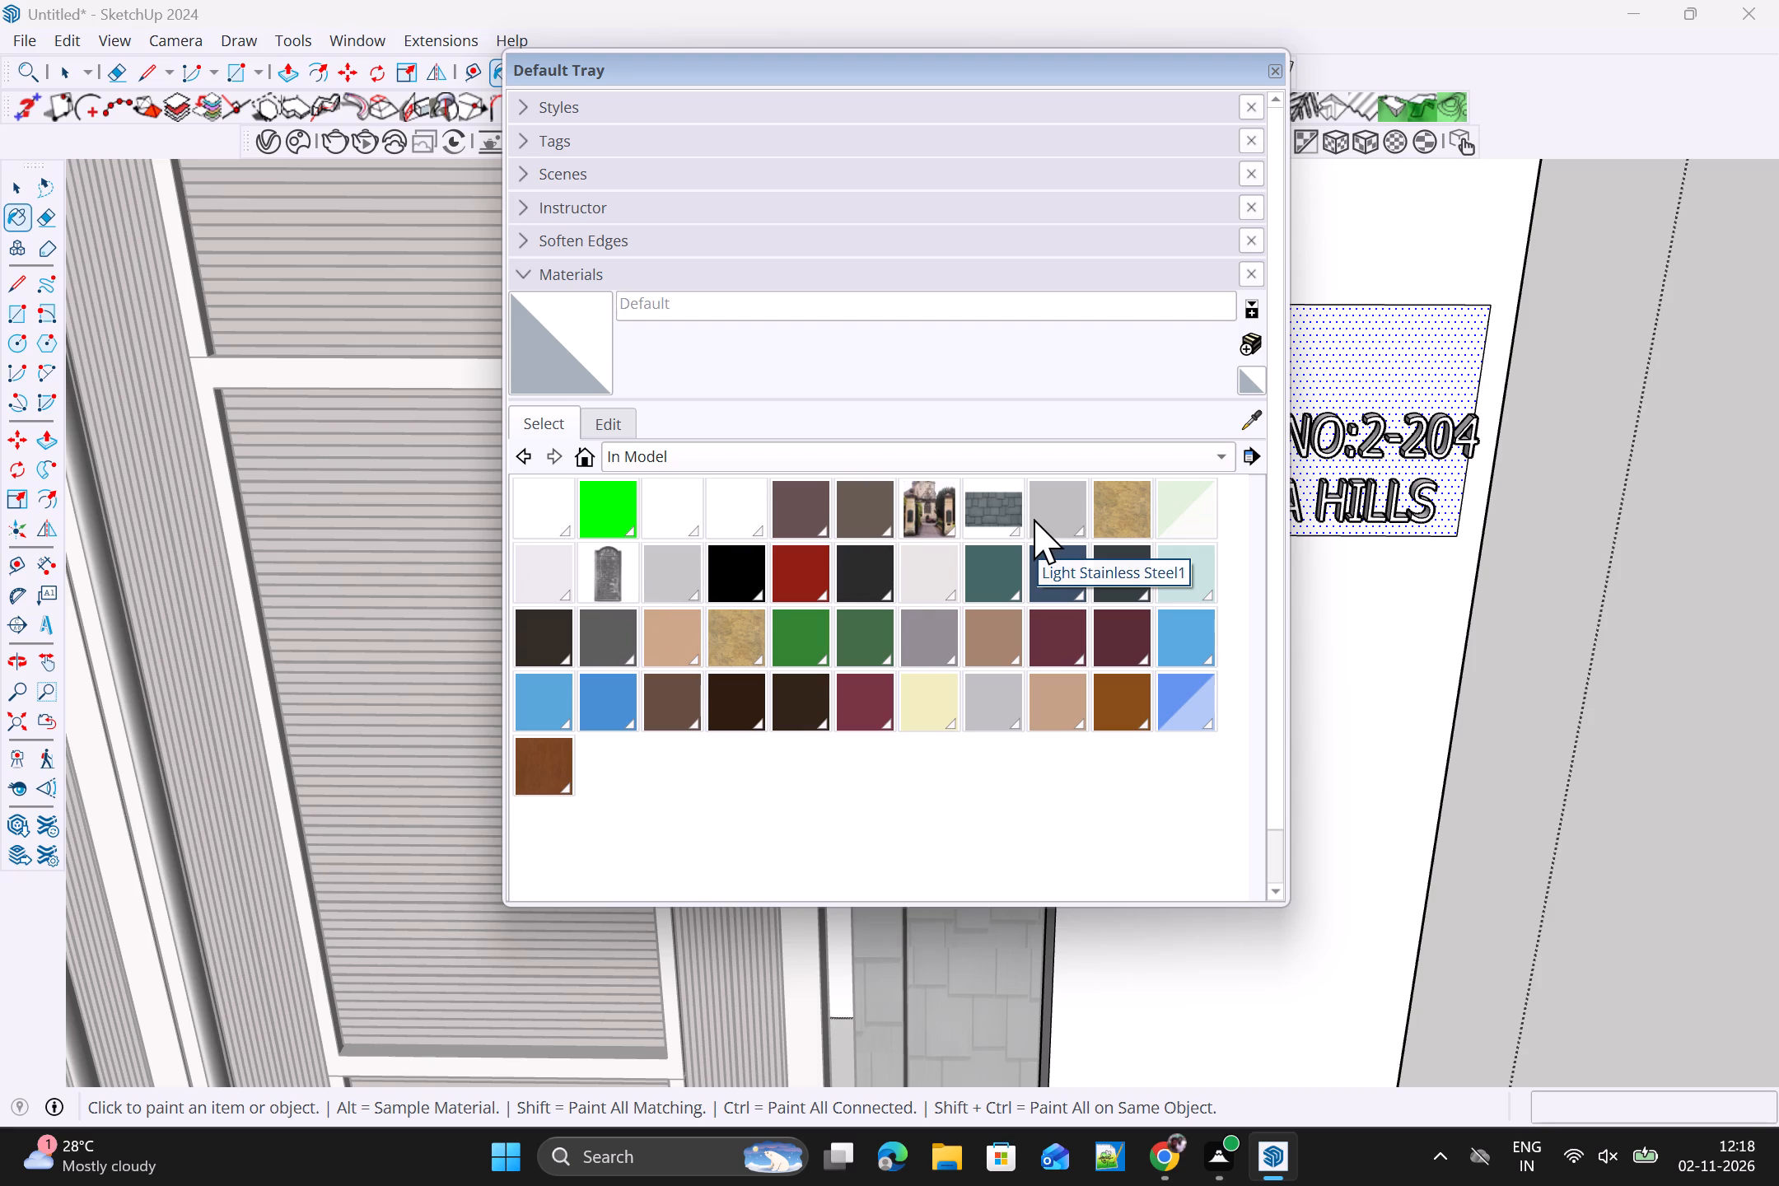
click(994, 513)
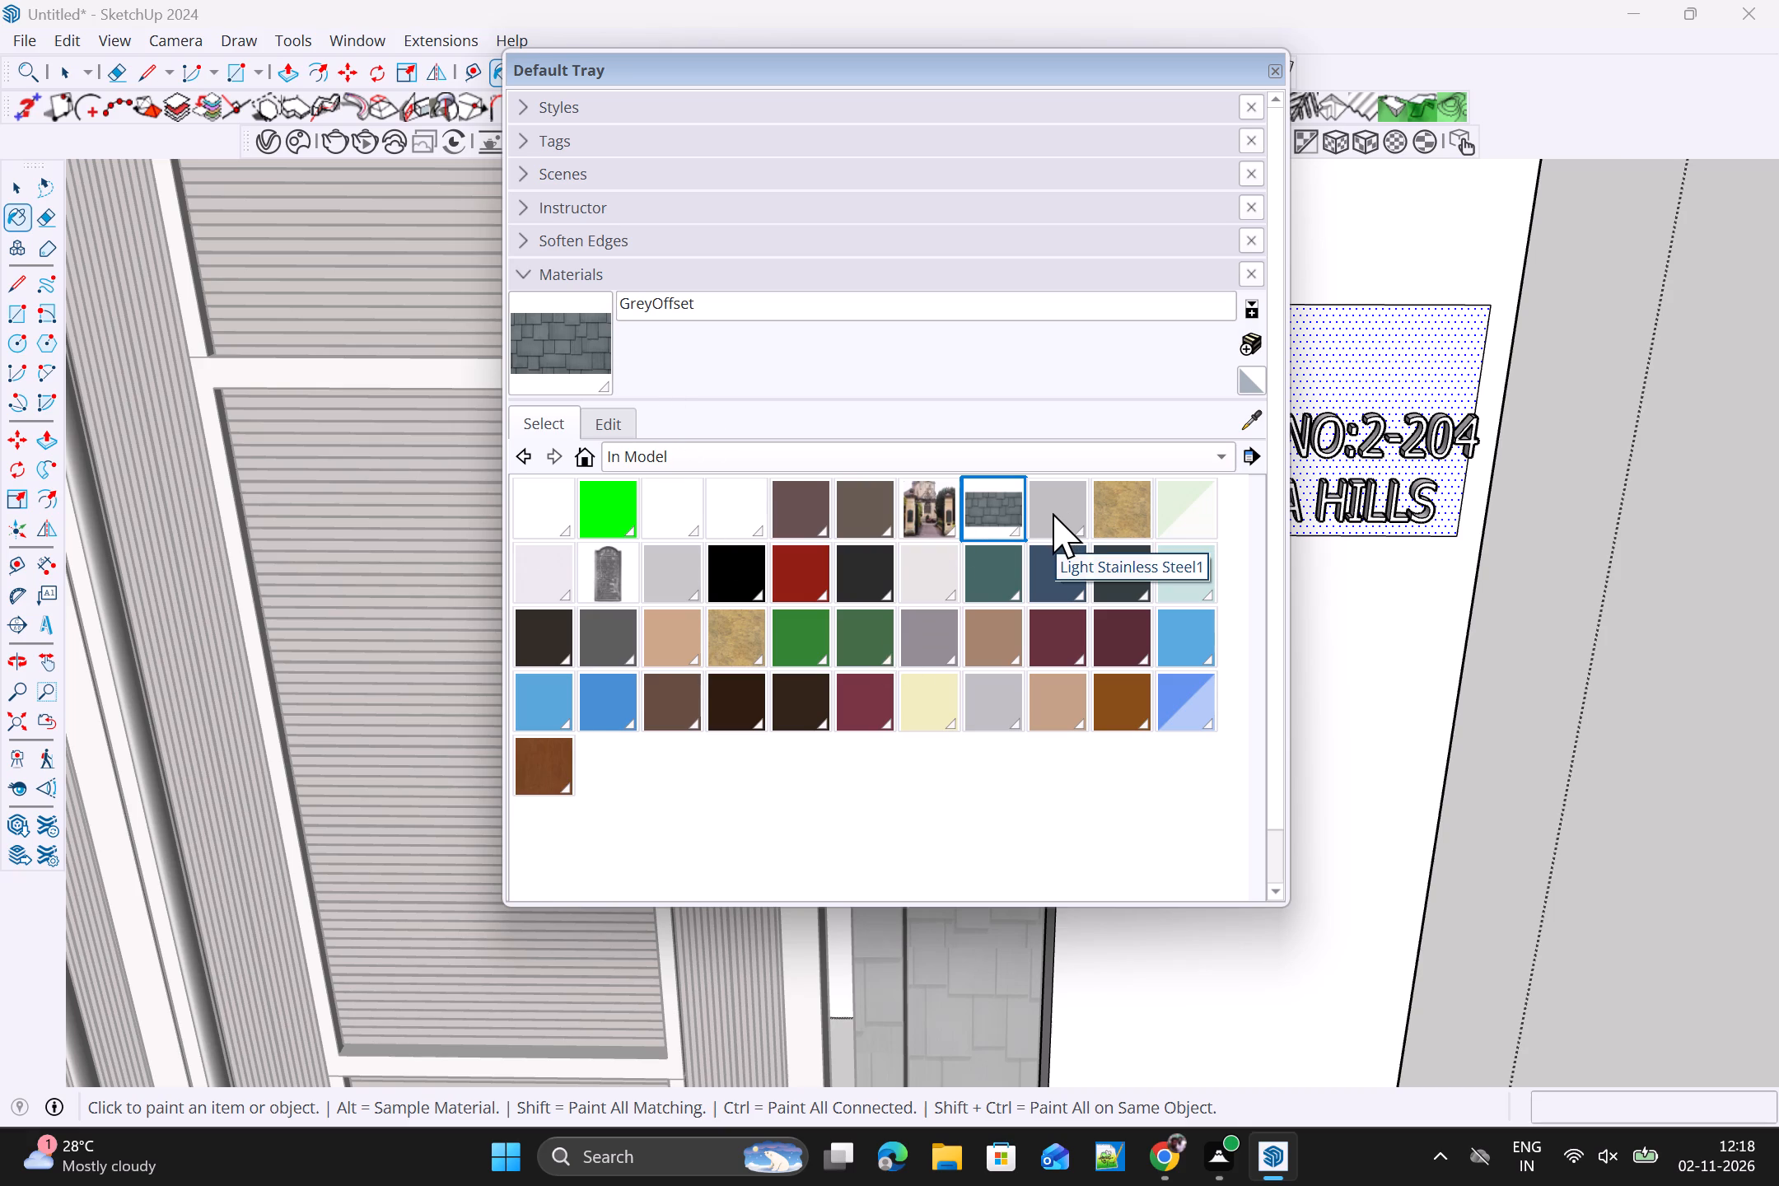
click(1116, 525)
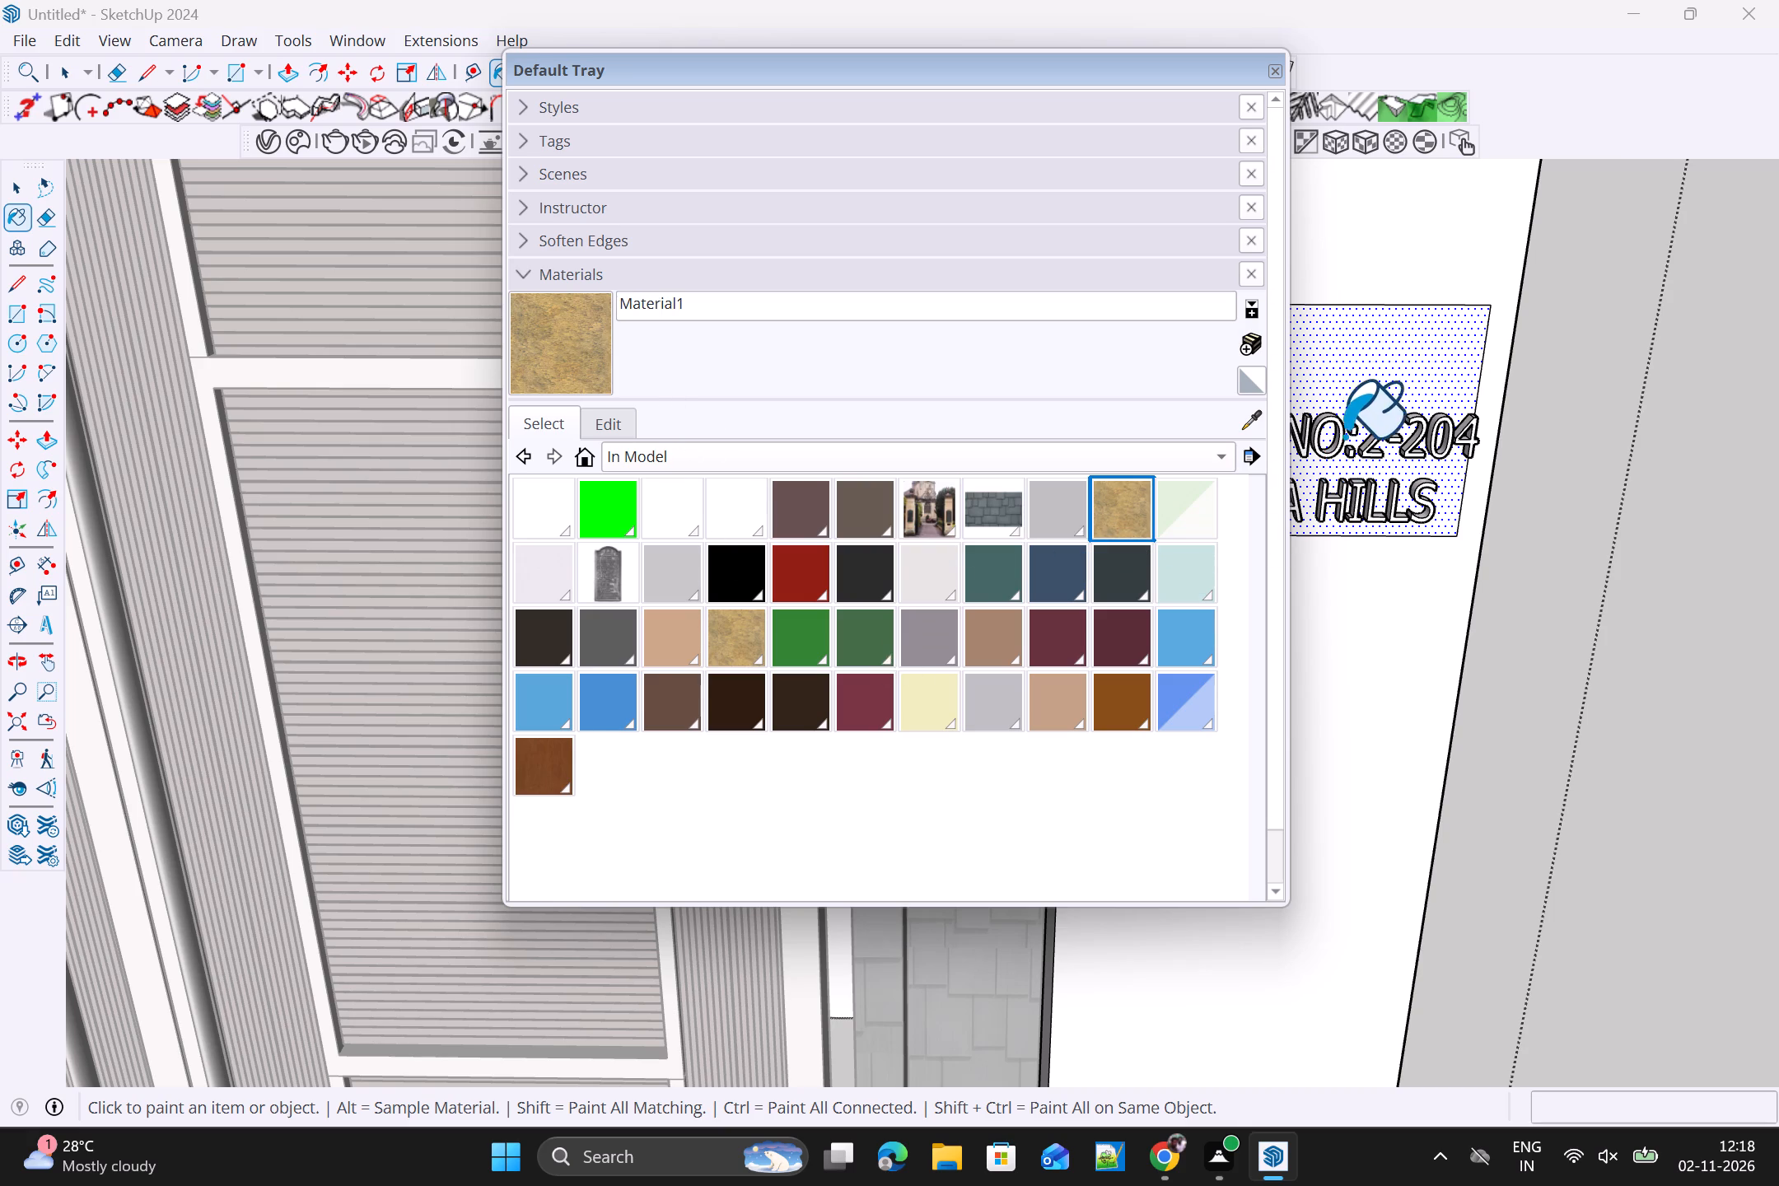
click(1352, 392)
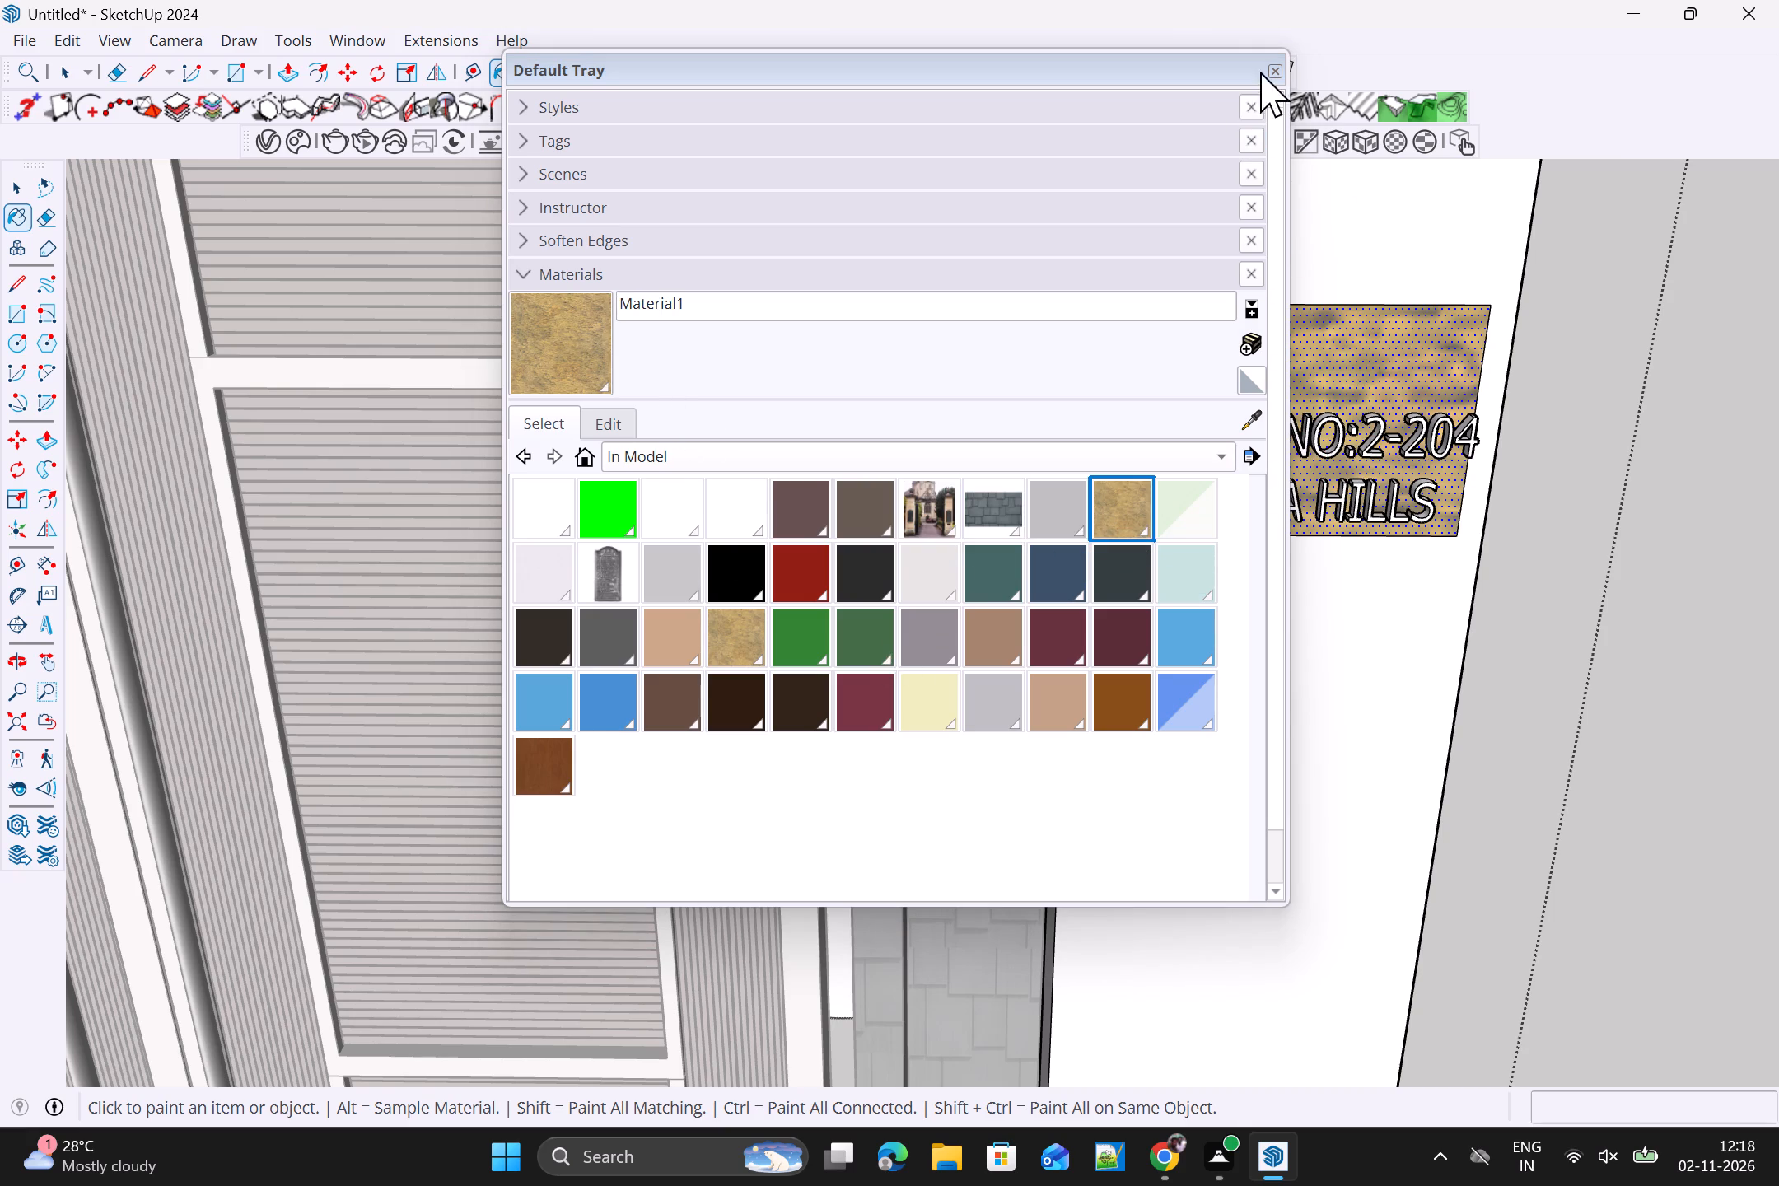
click(1274, 68)
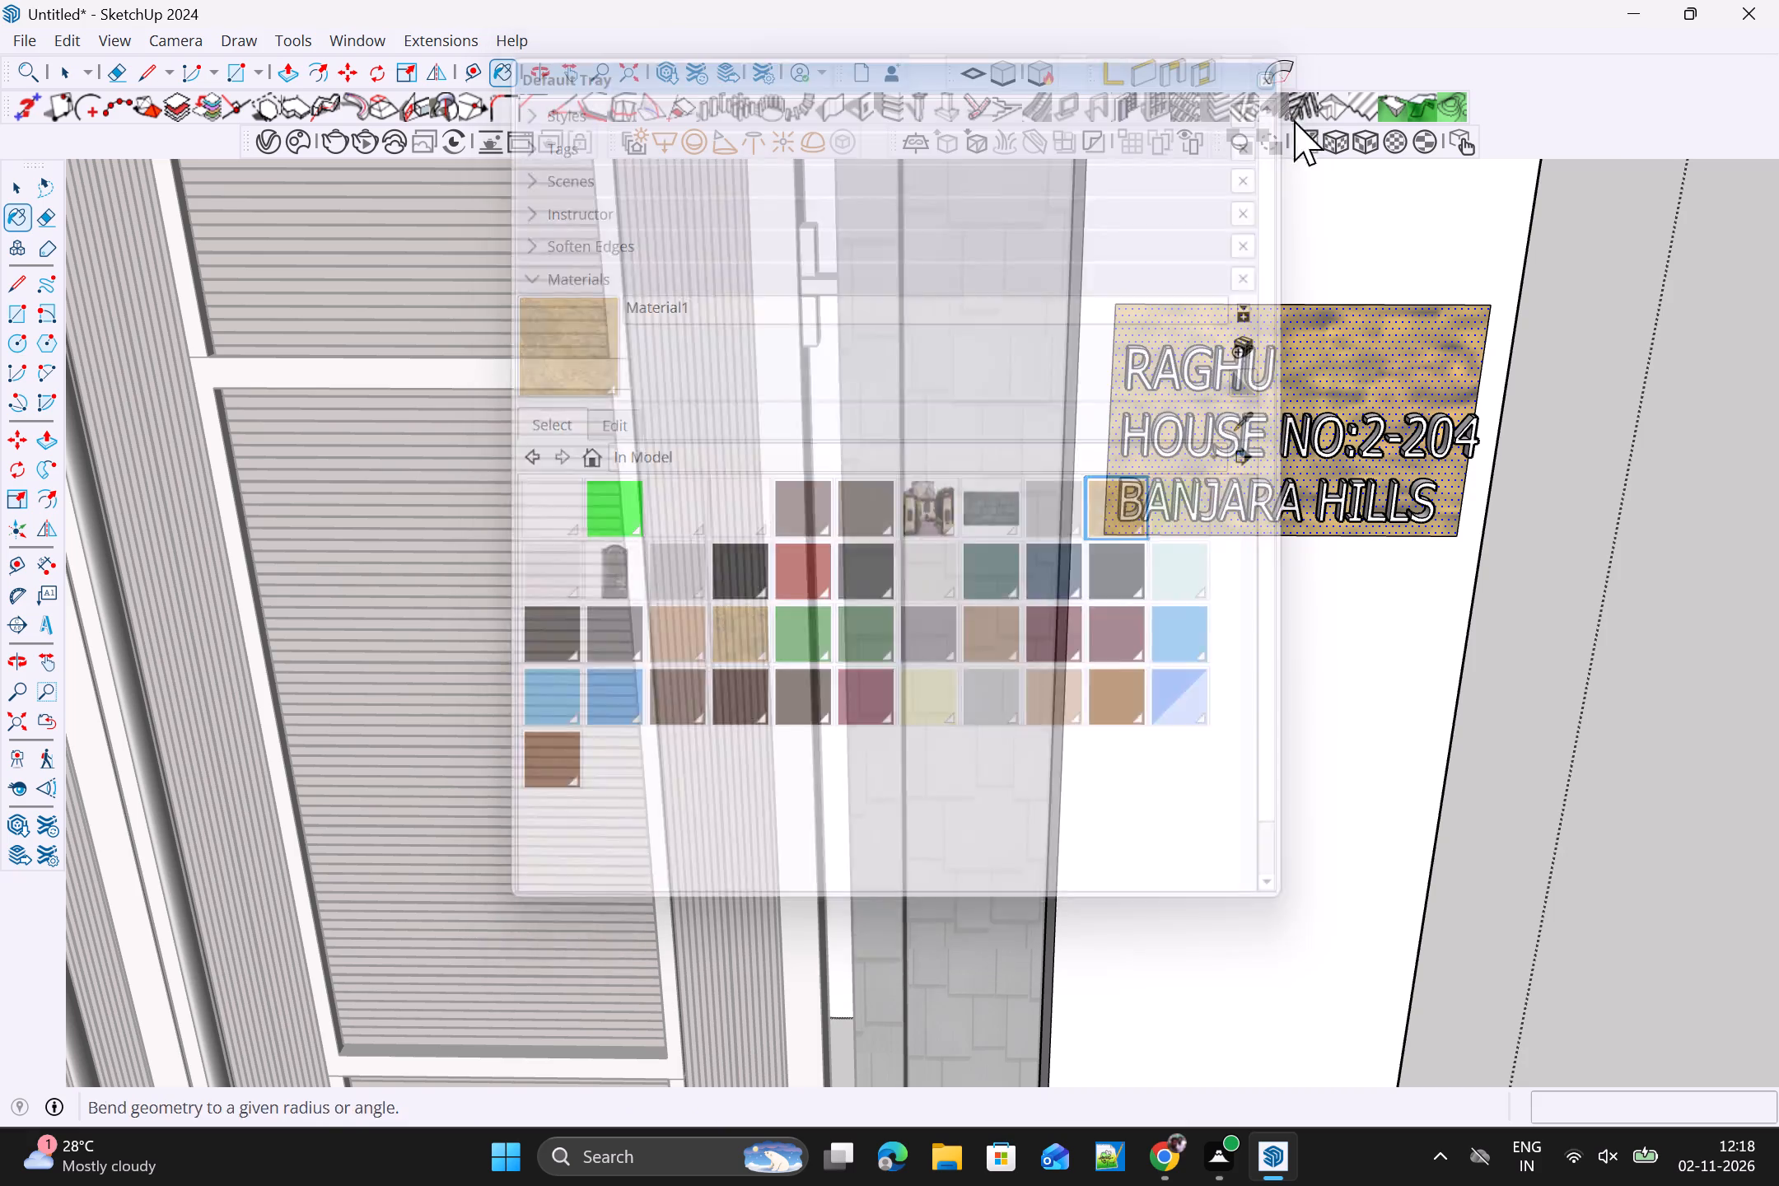
key(space)
click(1590, 658)
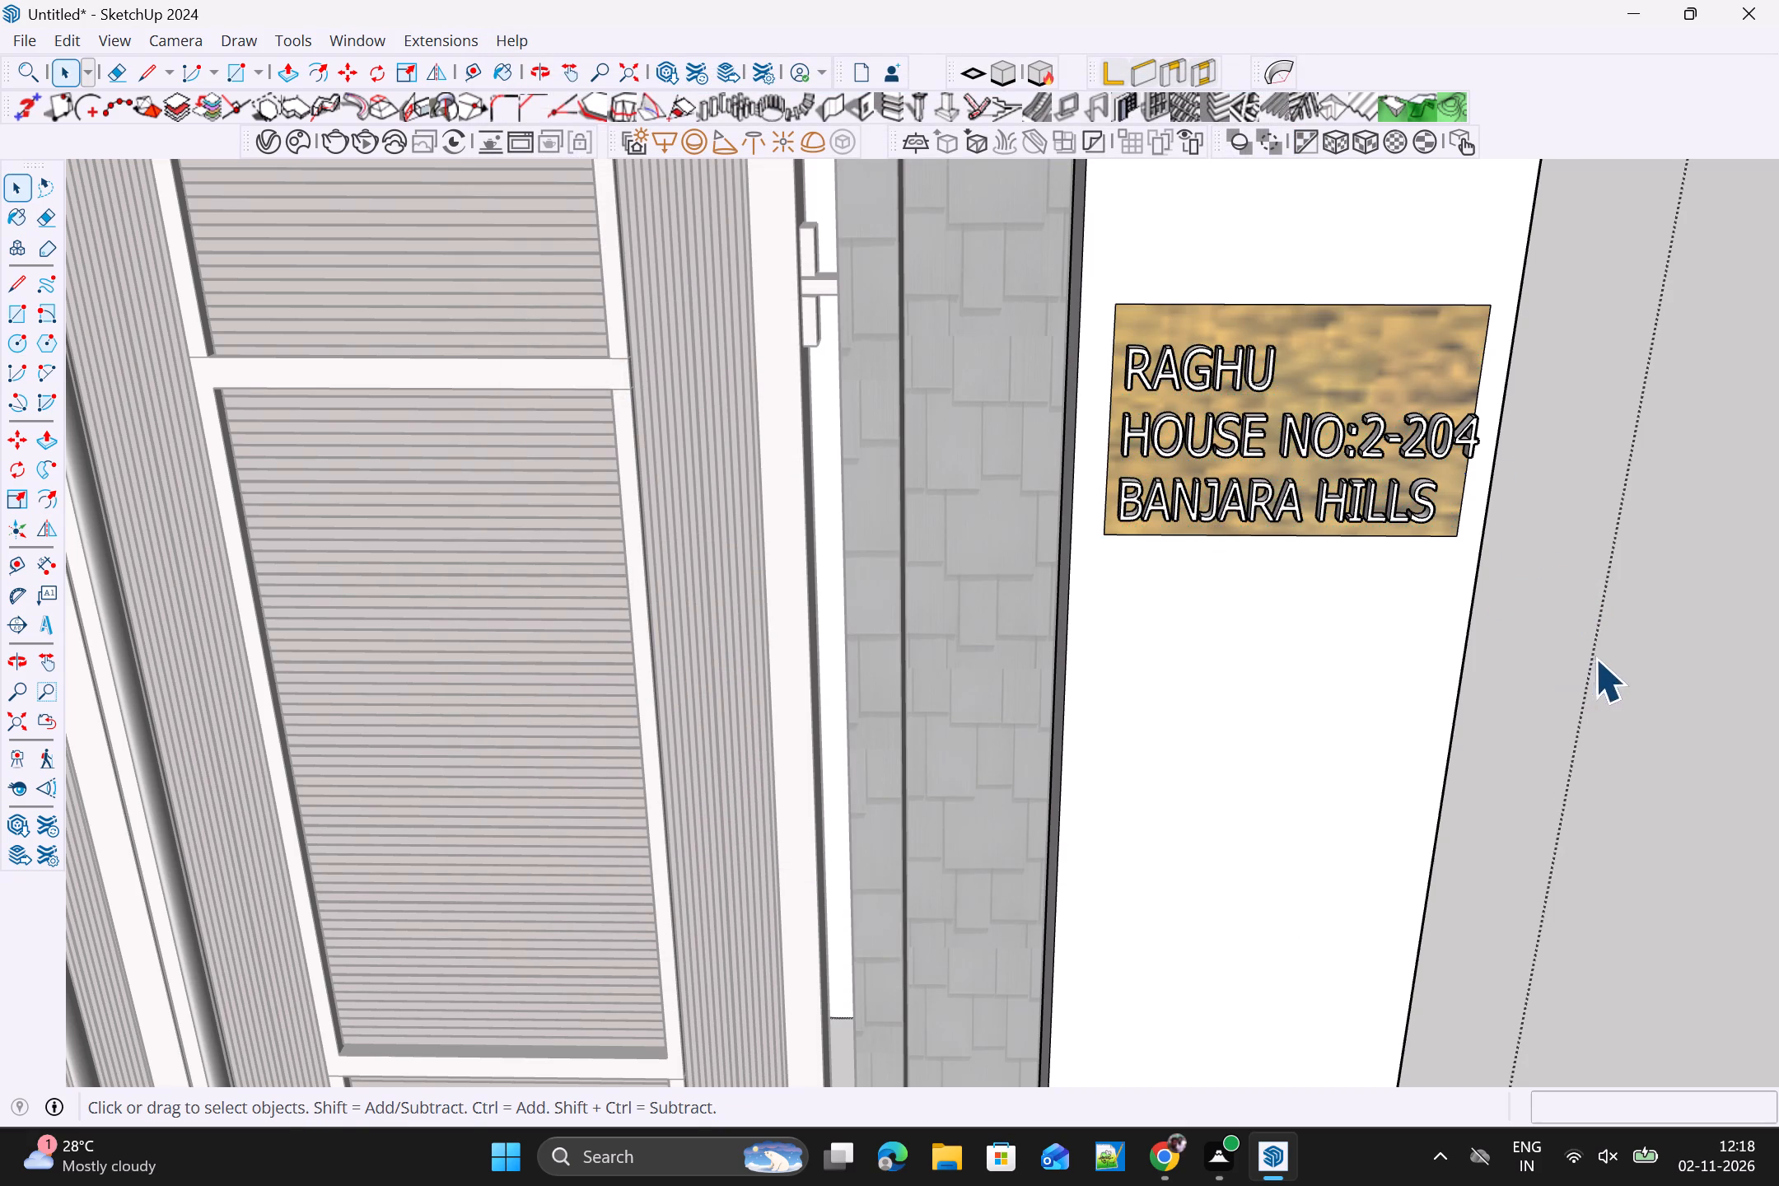
scroll(1675, 683, down, 2)
click(1685, 691)
middle_drag(1707, 712, 1589, 739)
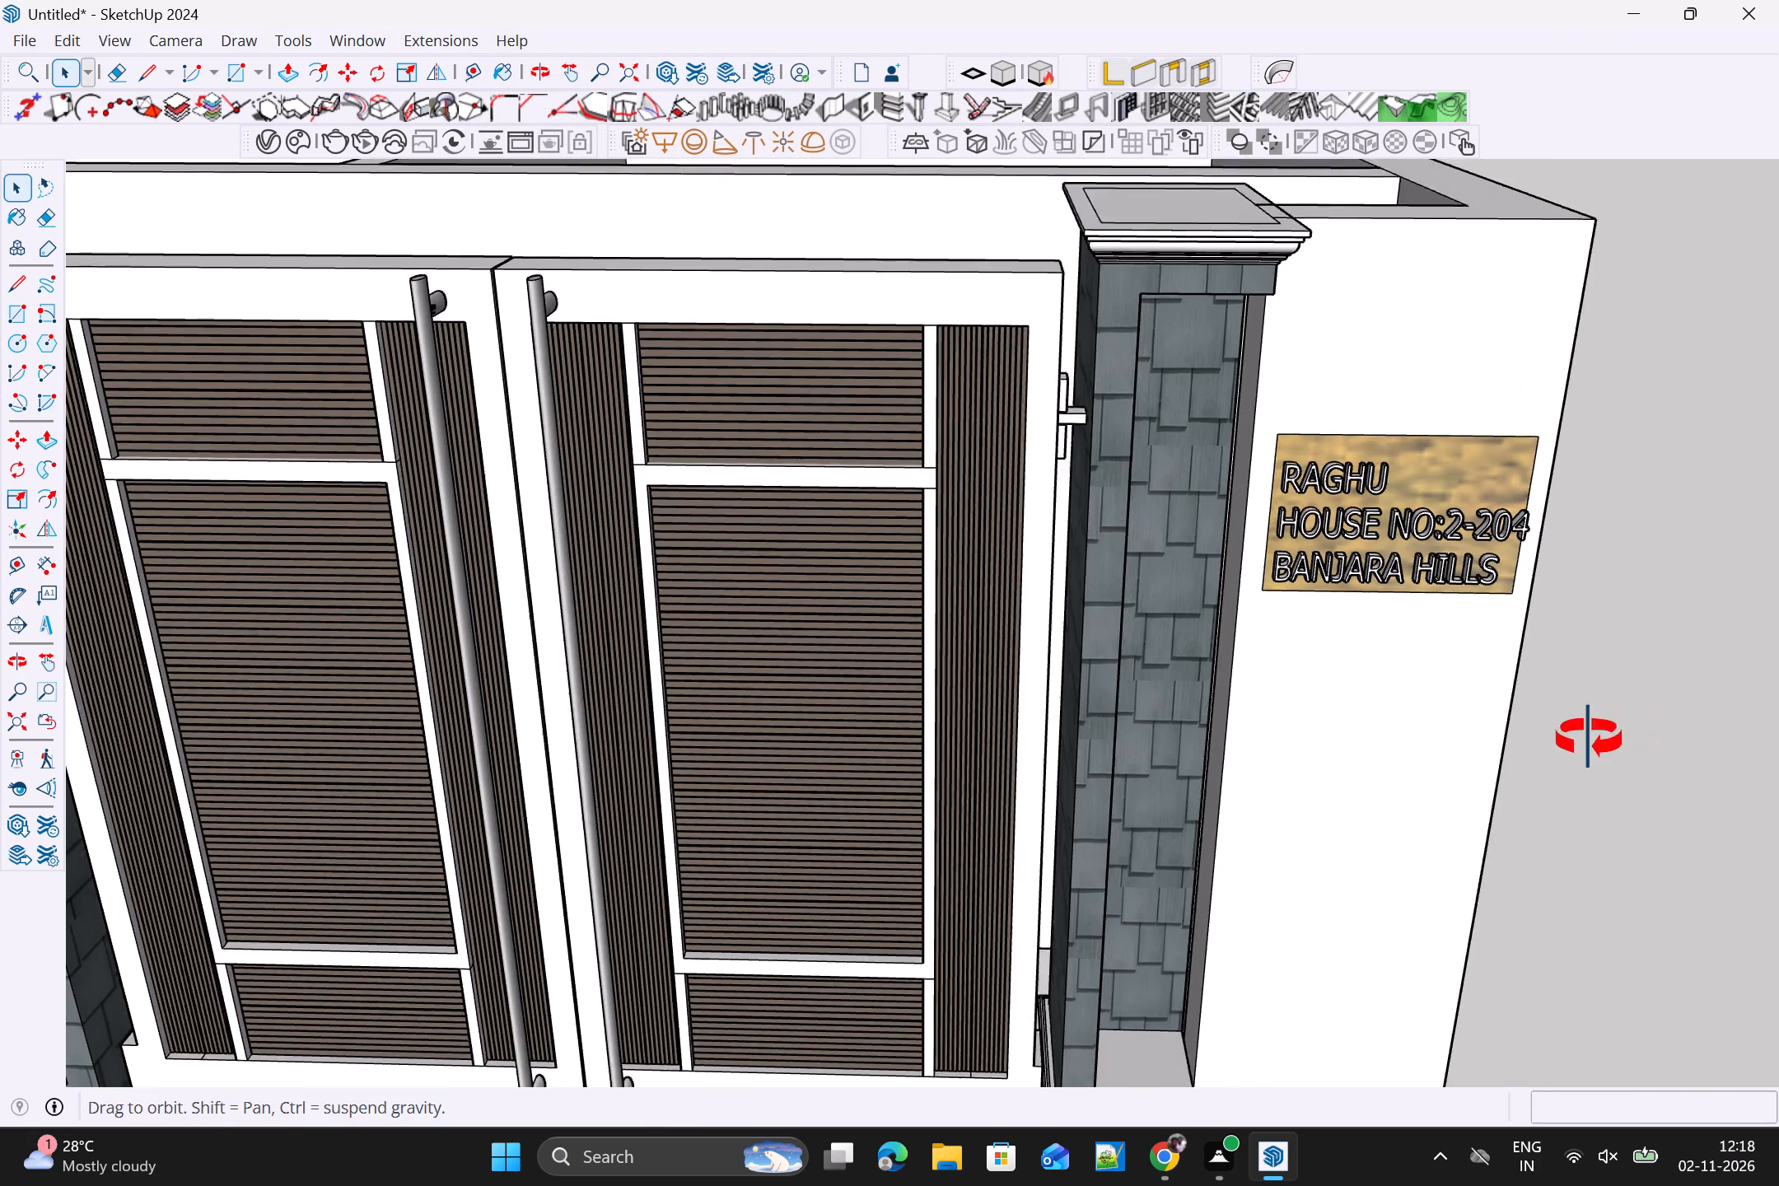
middle_drag(1589, 739, 1523, 665)
click(1567, 732)
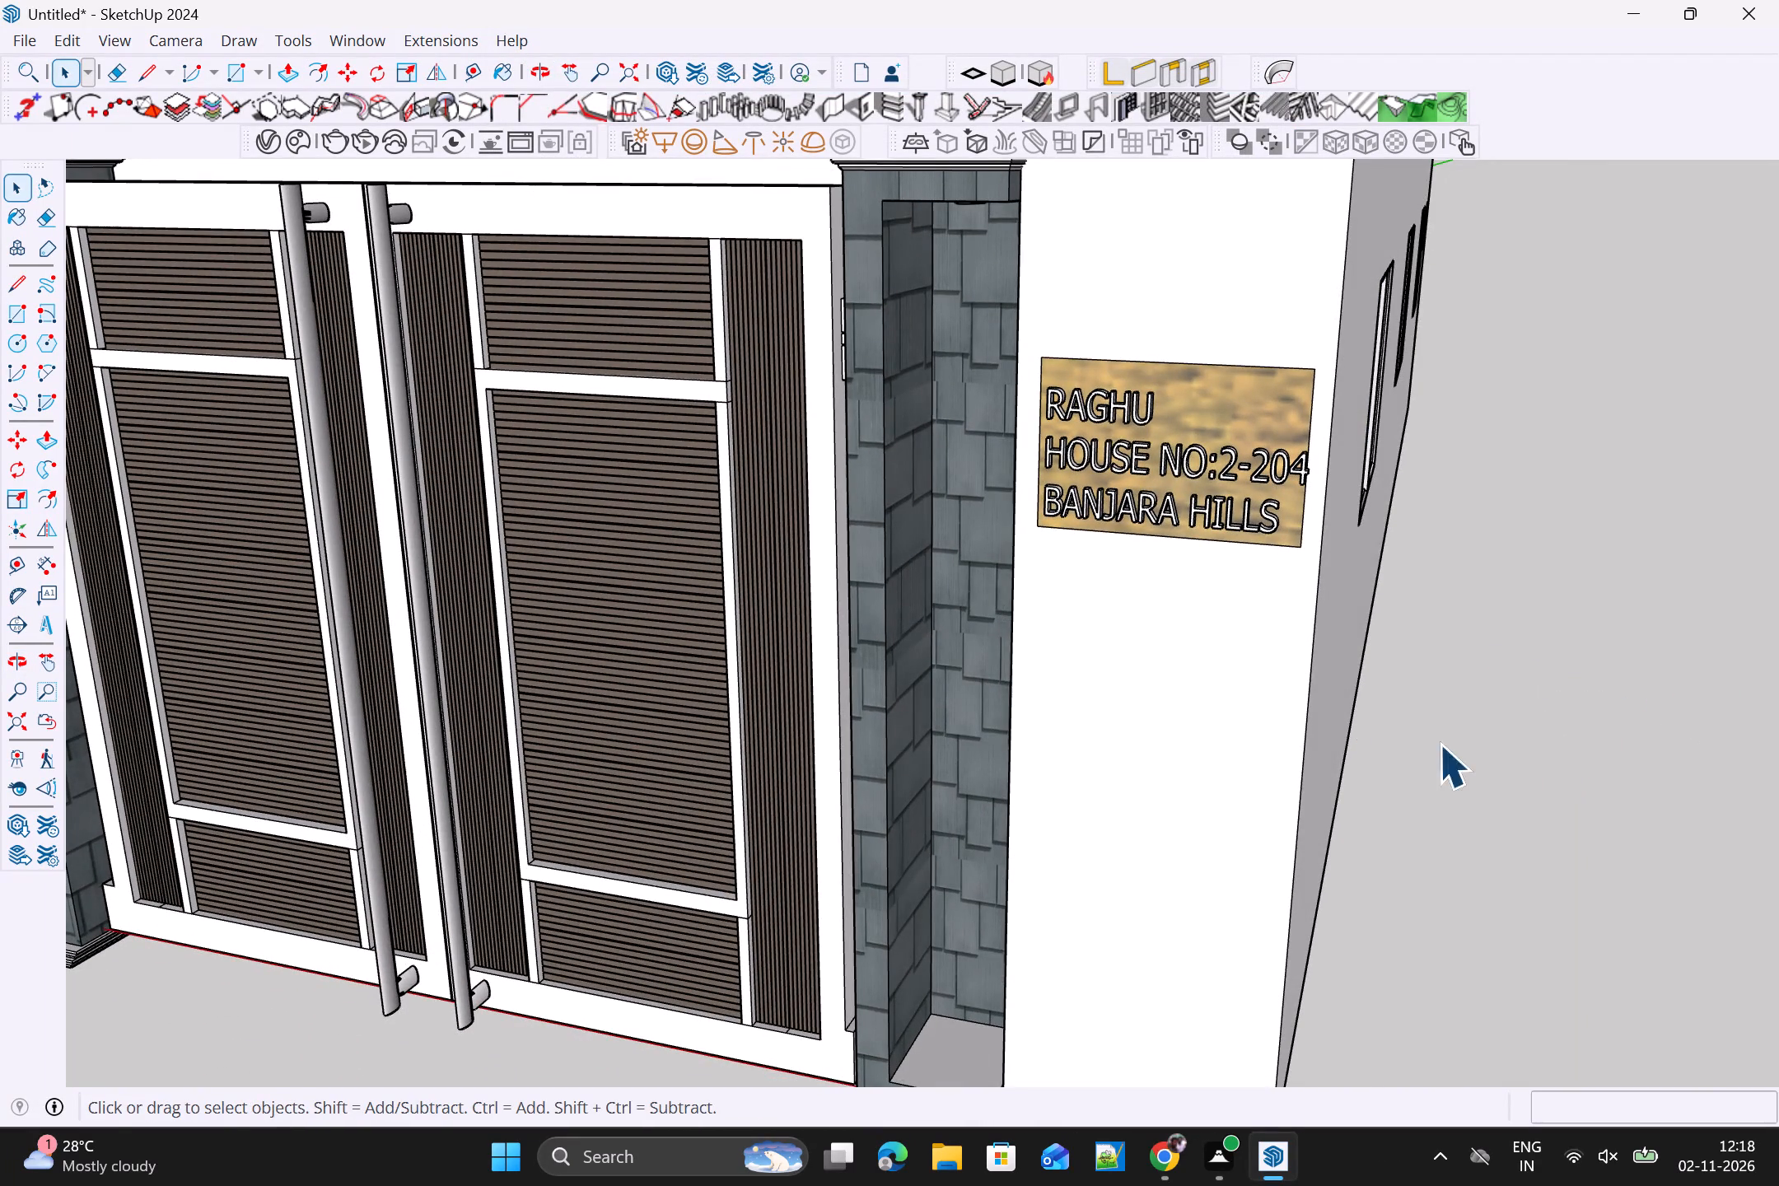
Reopen the wall group for editing, with the 3D text itself left closed.
middle_drag(1217, 545, 1391, 587)
click(1400, 509)
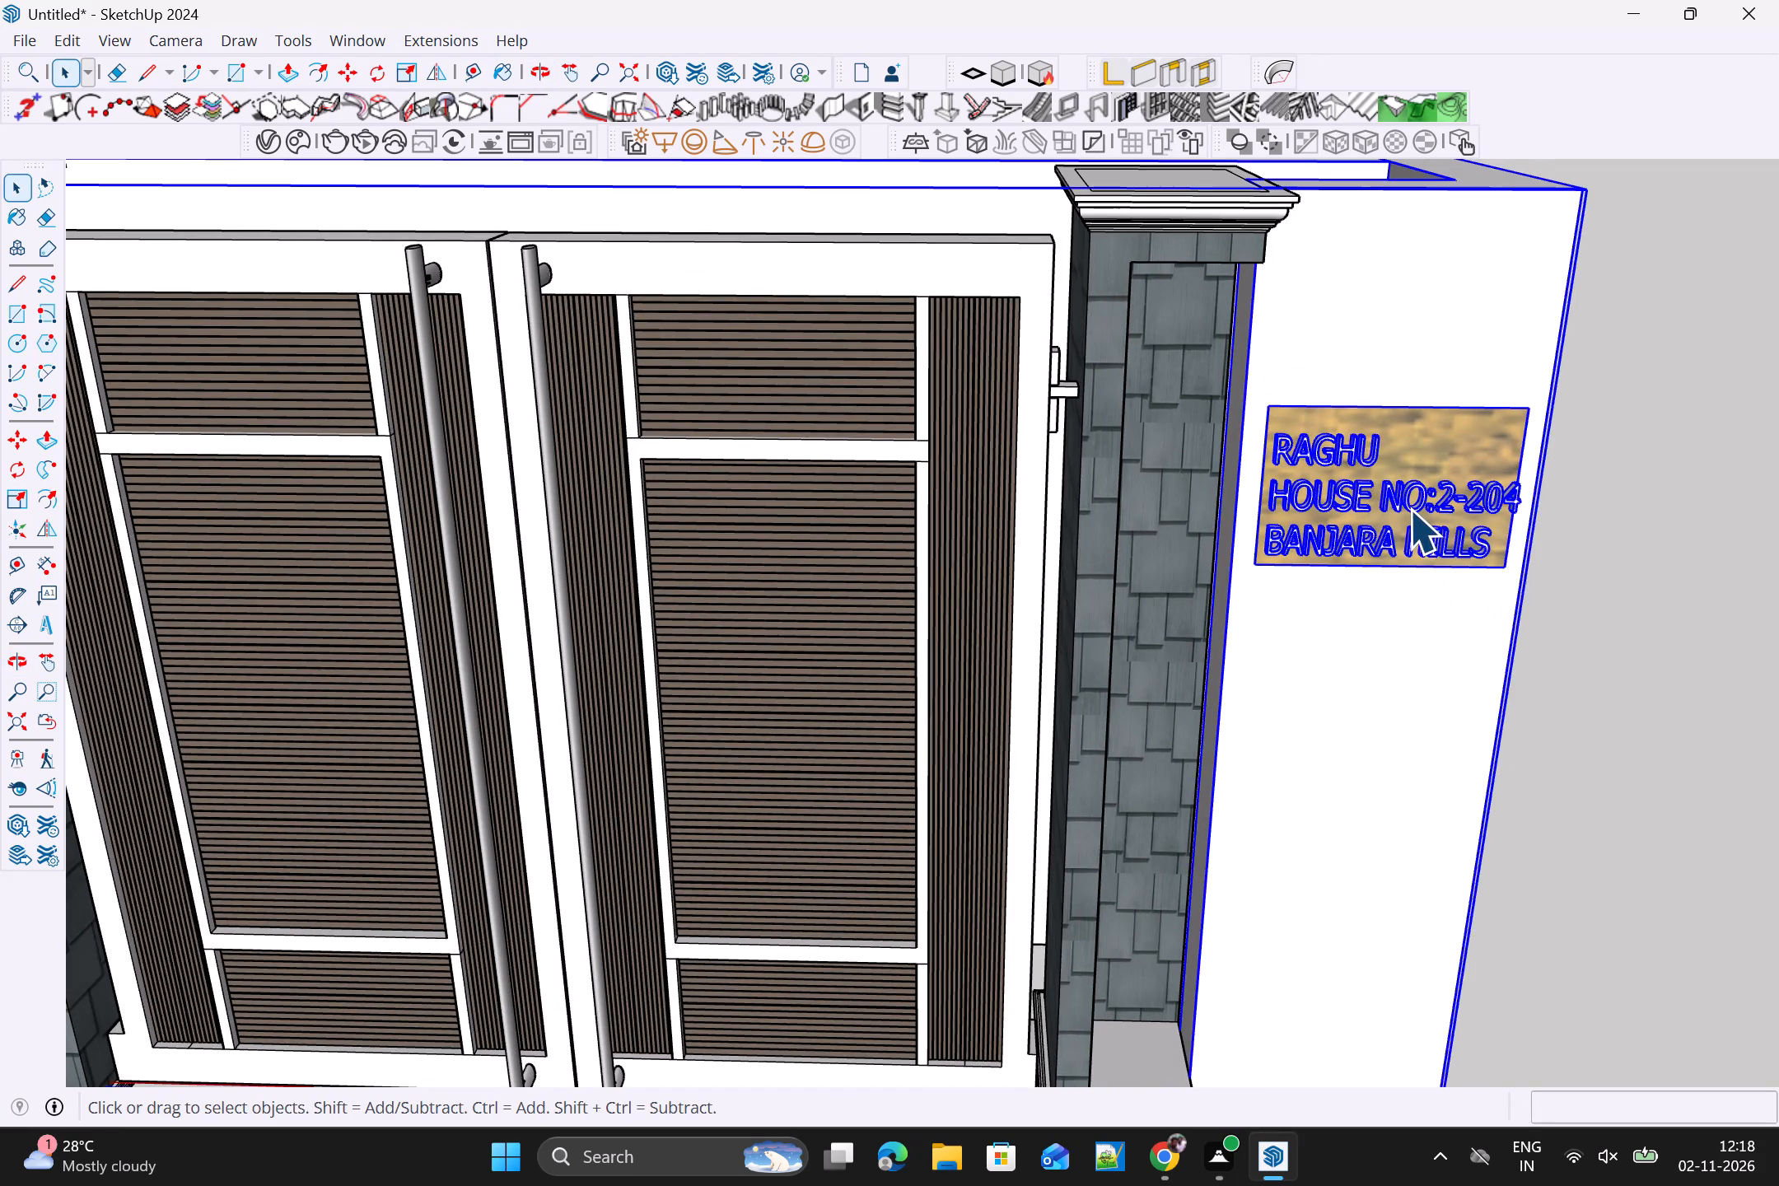
click(1410, 511)
double_click(1395, 508)
click(1415, 454)
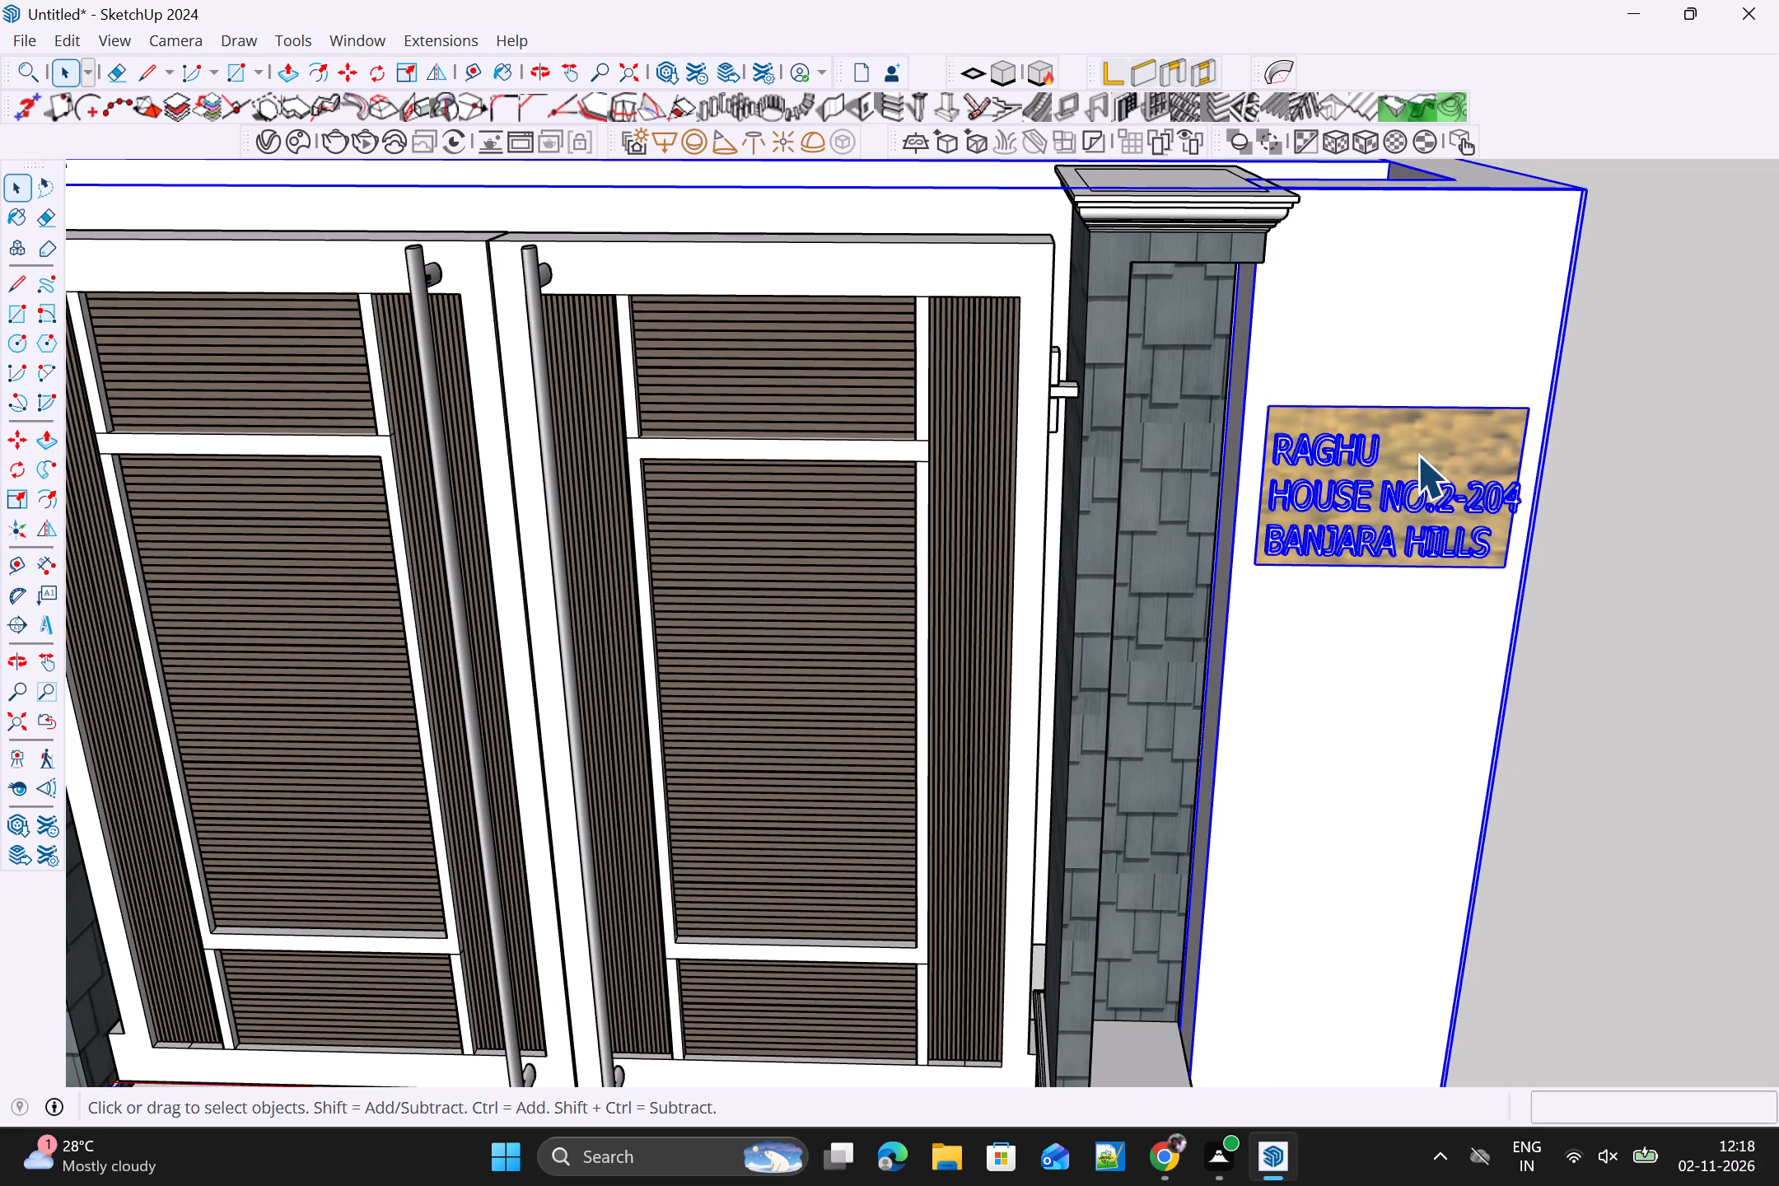
click(1368, 477)
double_click(1704, 463)
click(1427, 513)
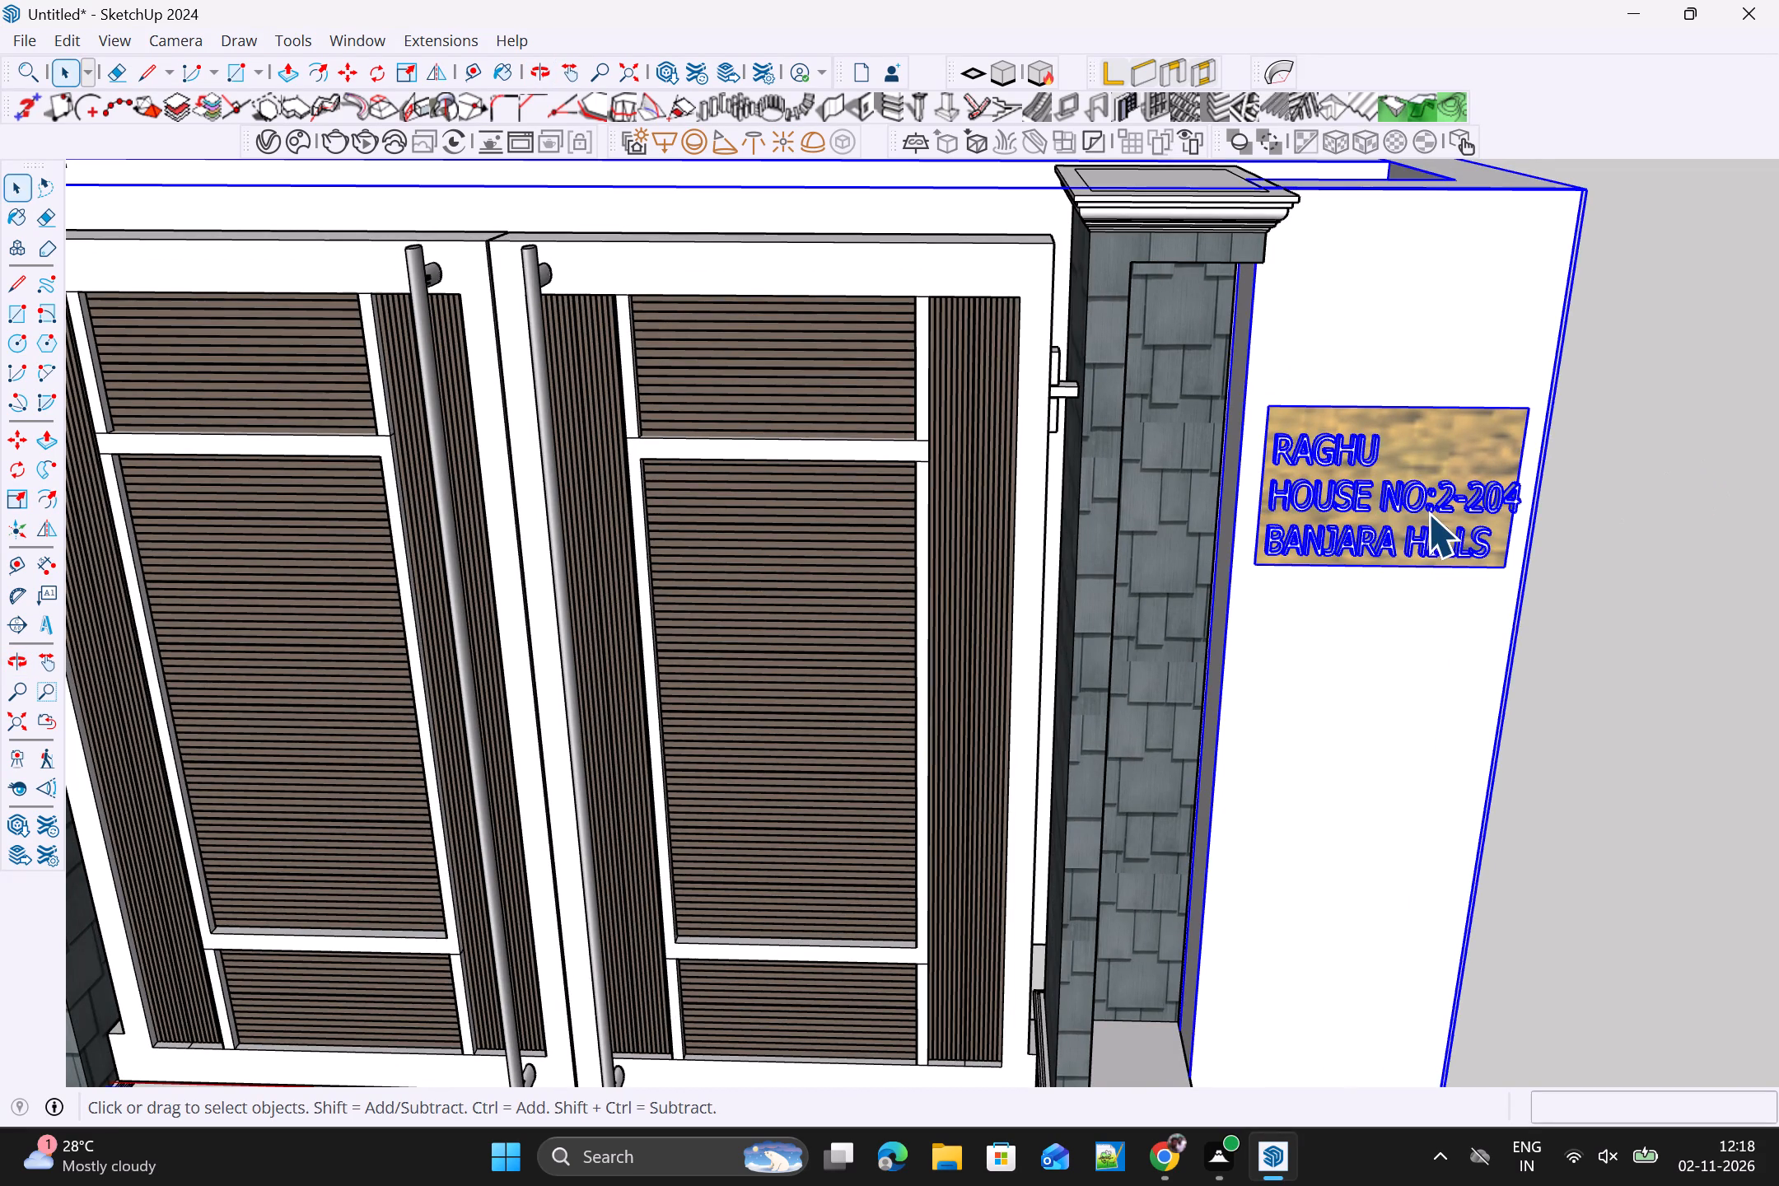
triple_click(1413, 513)
click(1412, 512)
click(1405, 511)
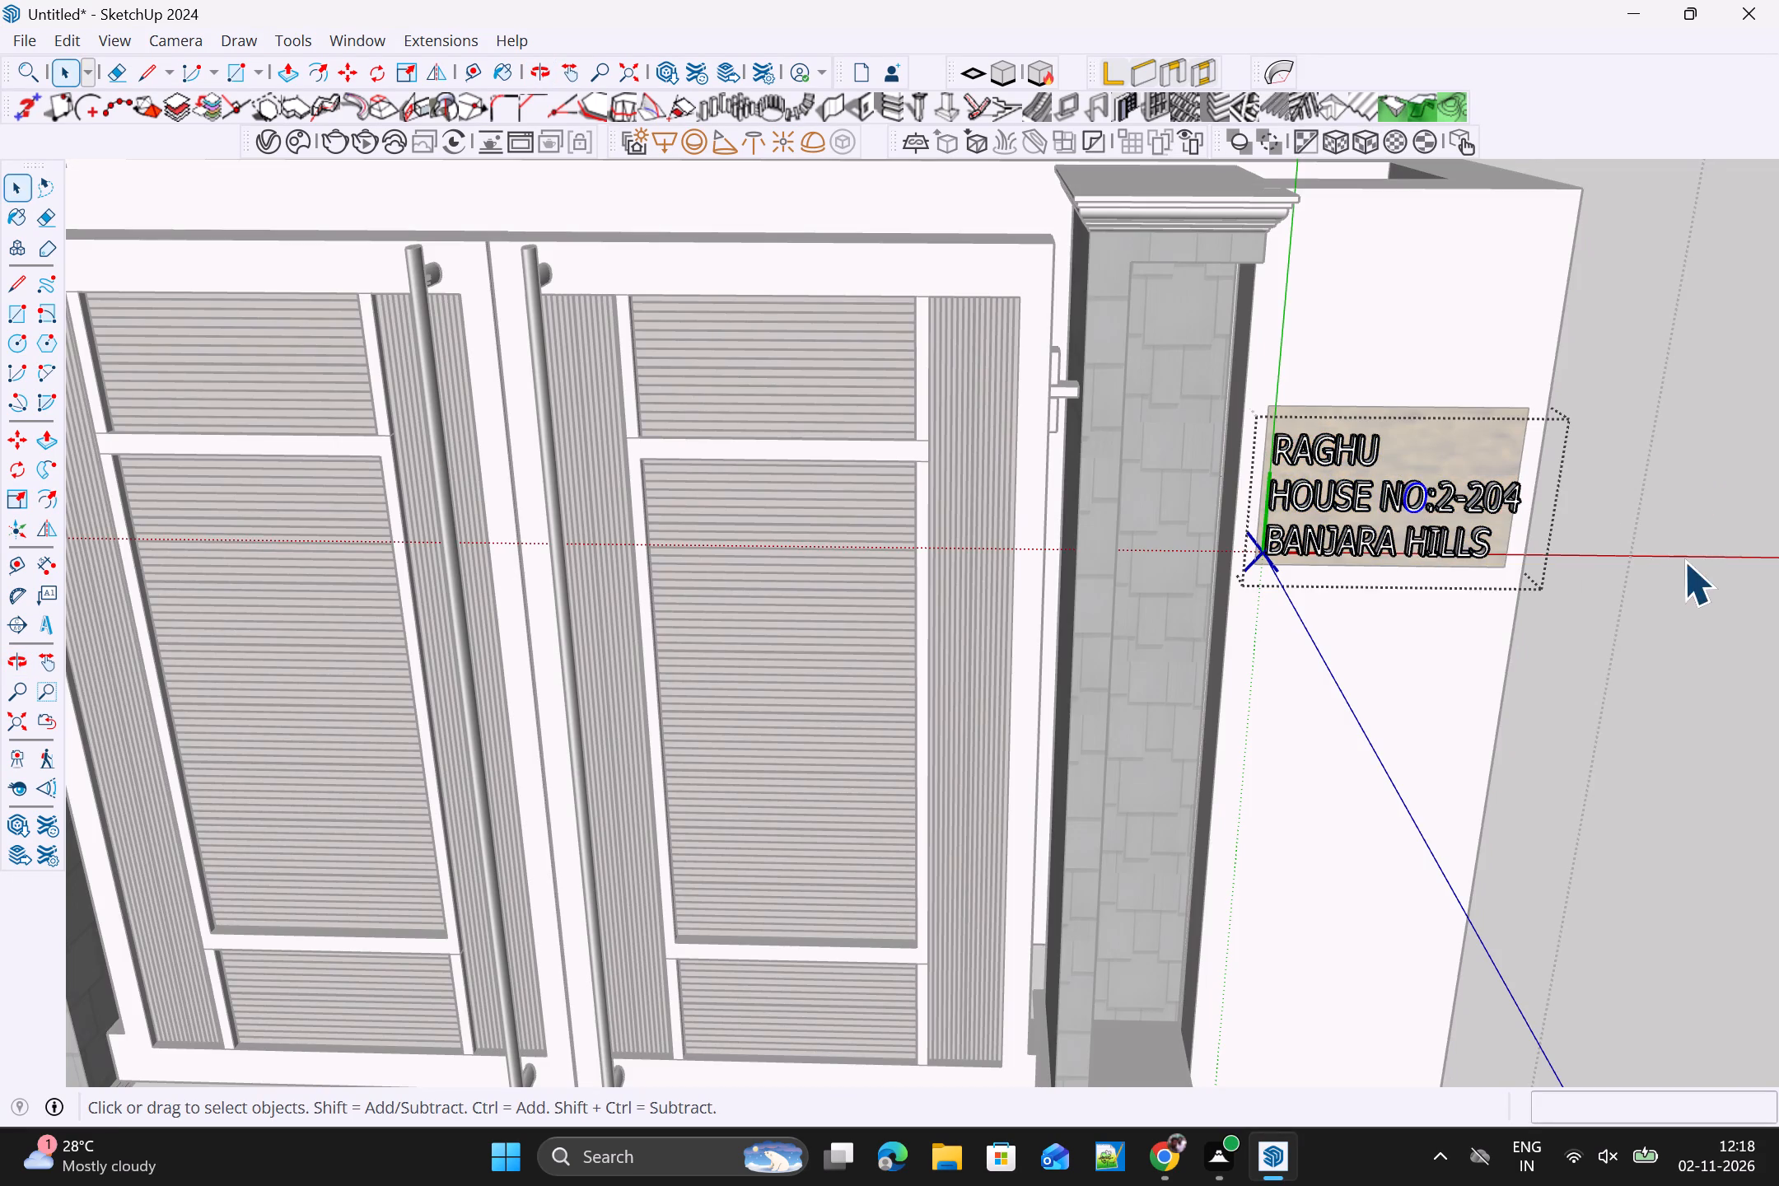
click(1683, 561)
Paint the three-line 3D text with the black Steve_Edges material and leave the wall group.
click(1363, 494)
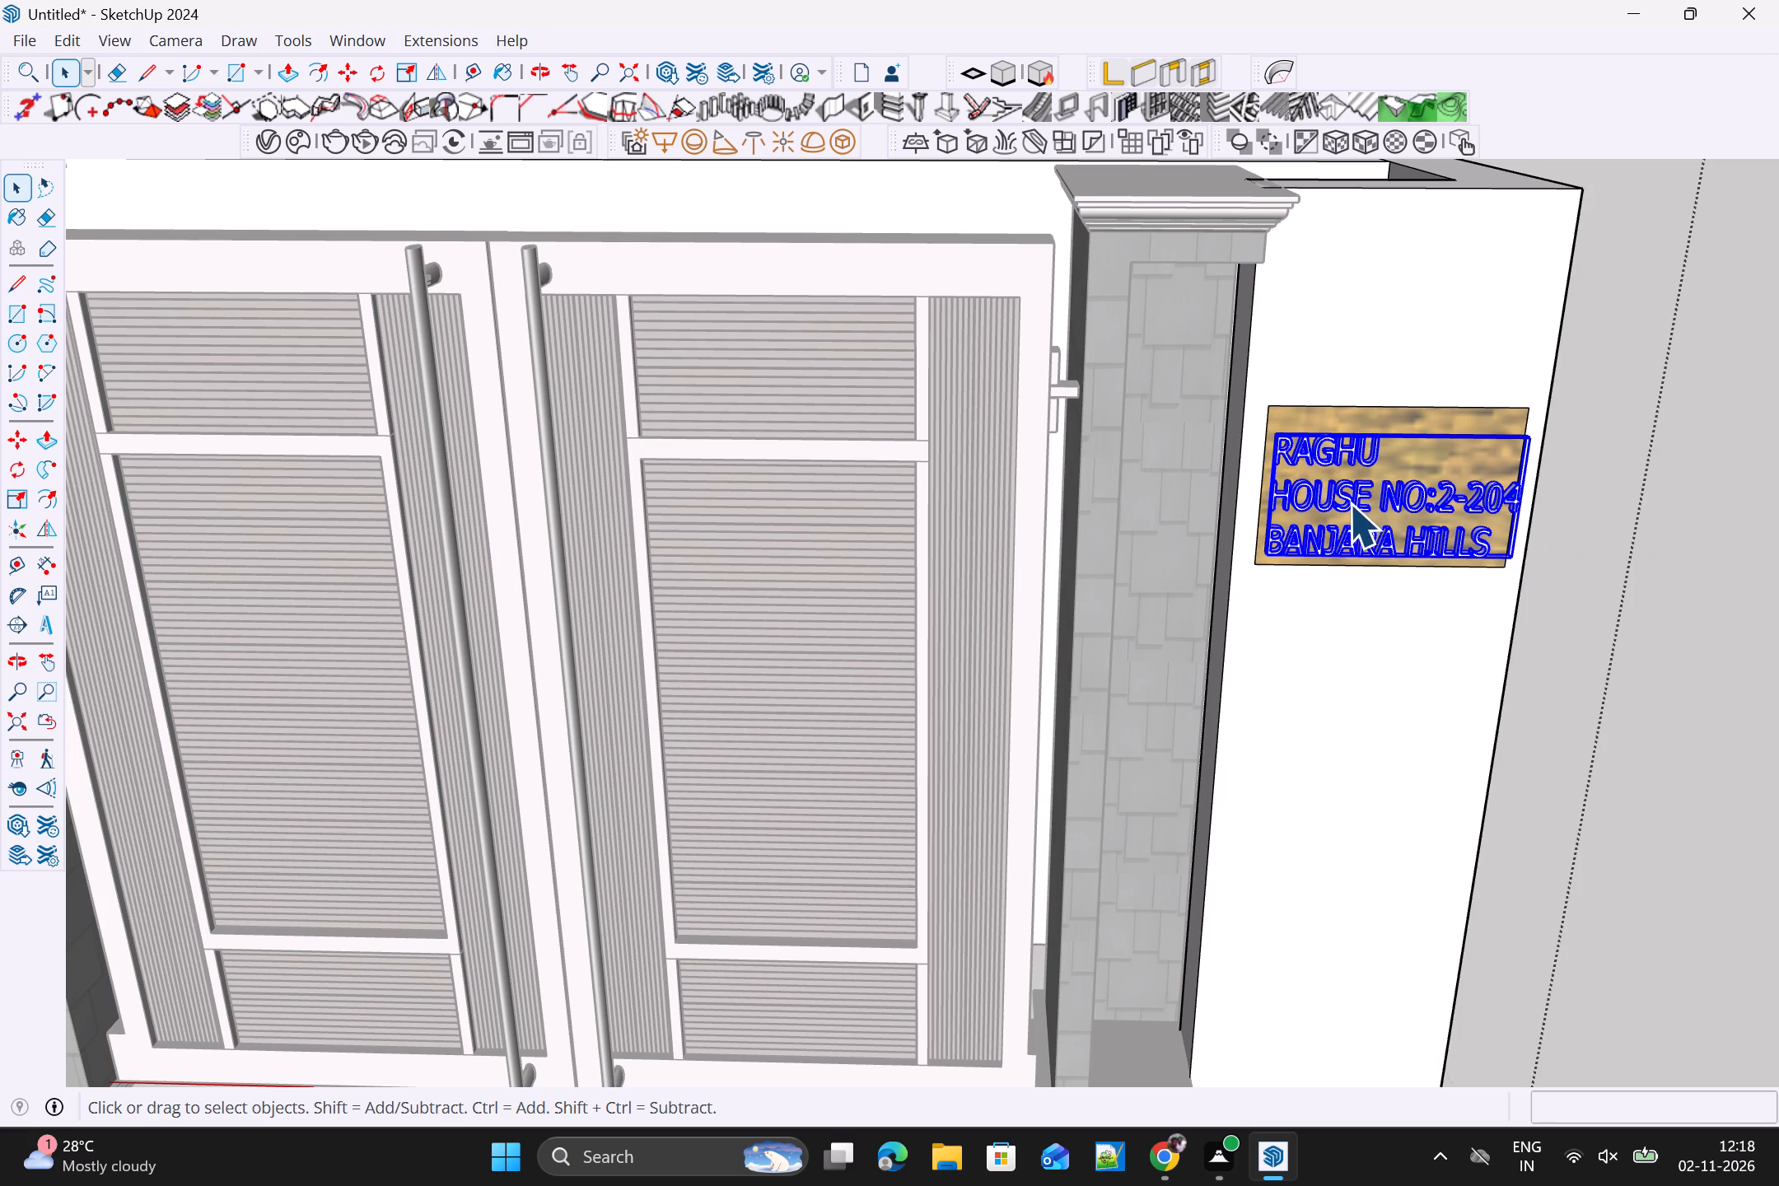
key(b)
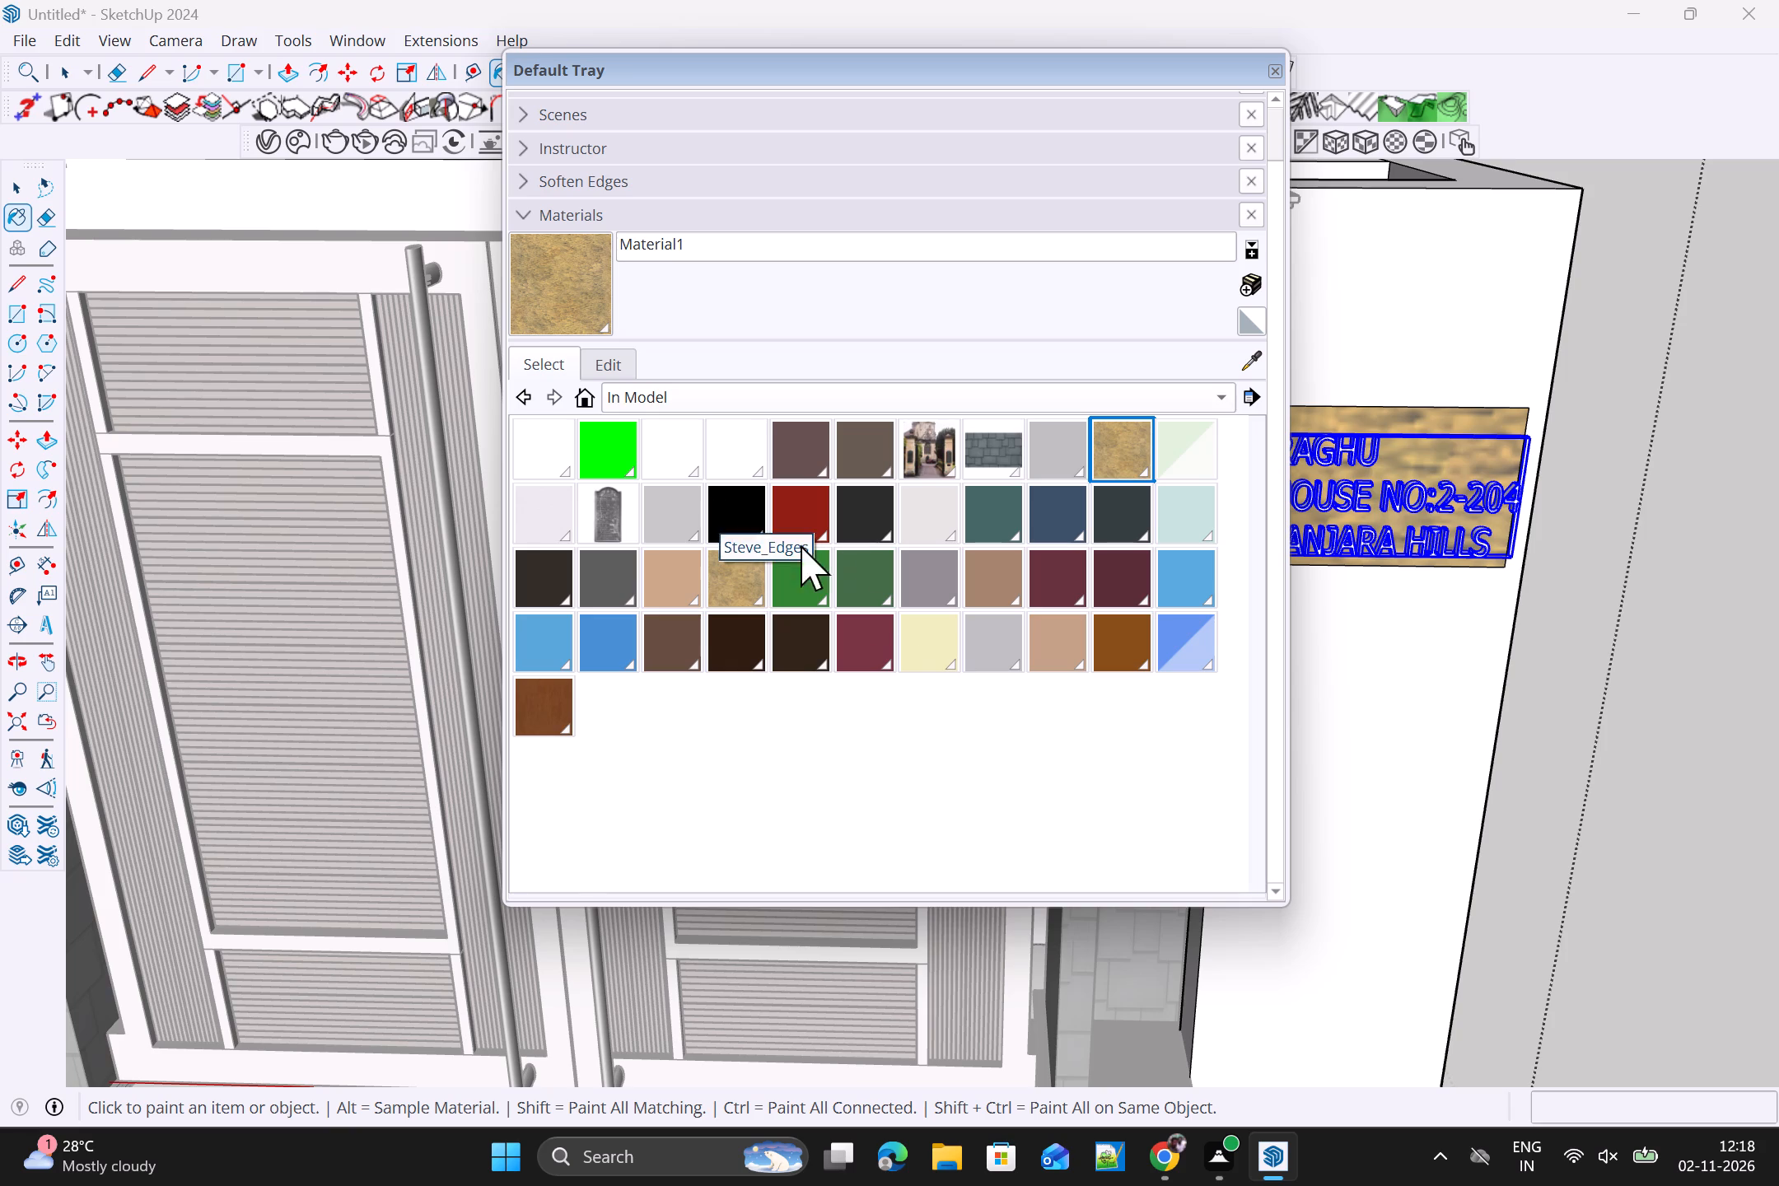
click(743, 520)
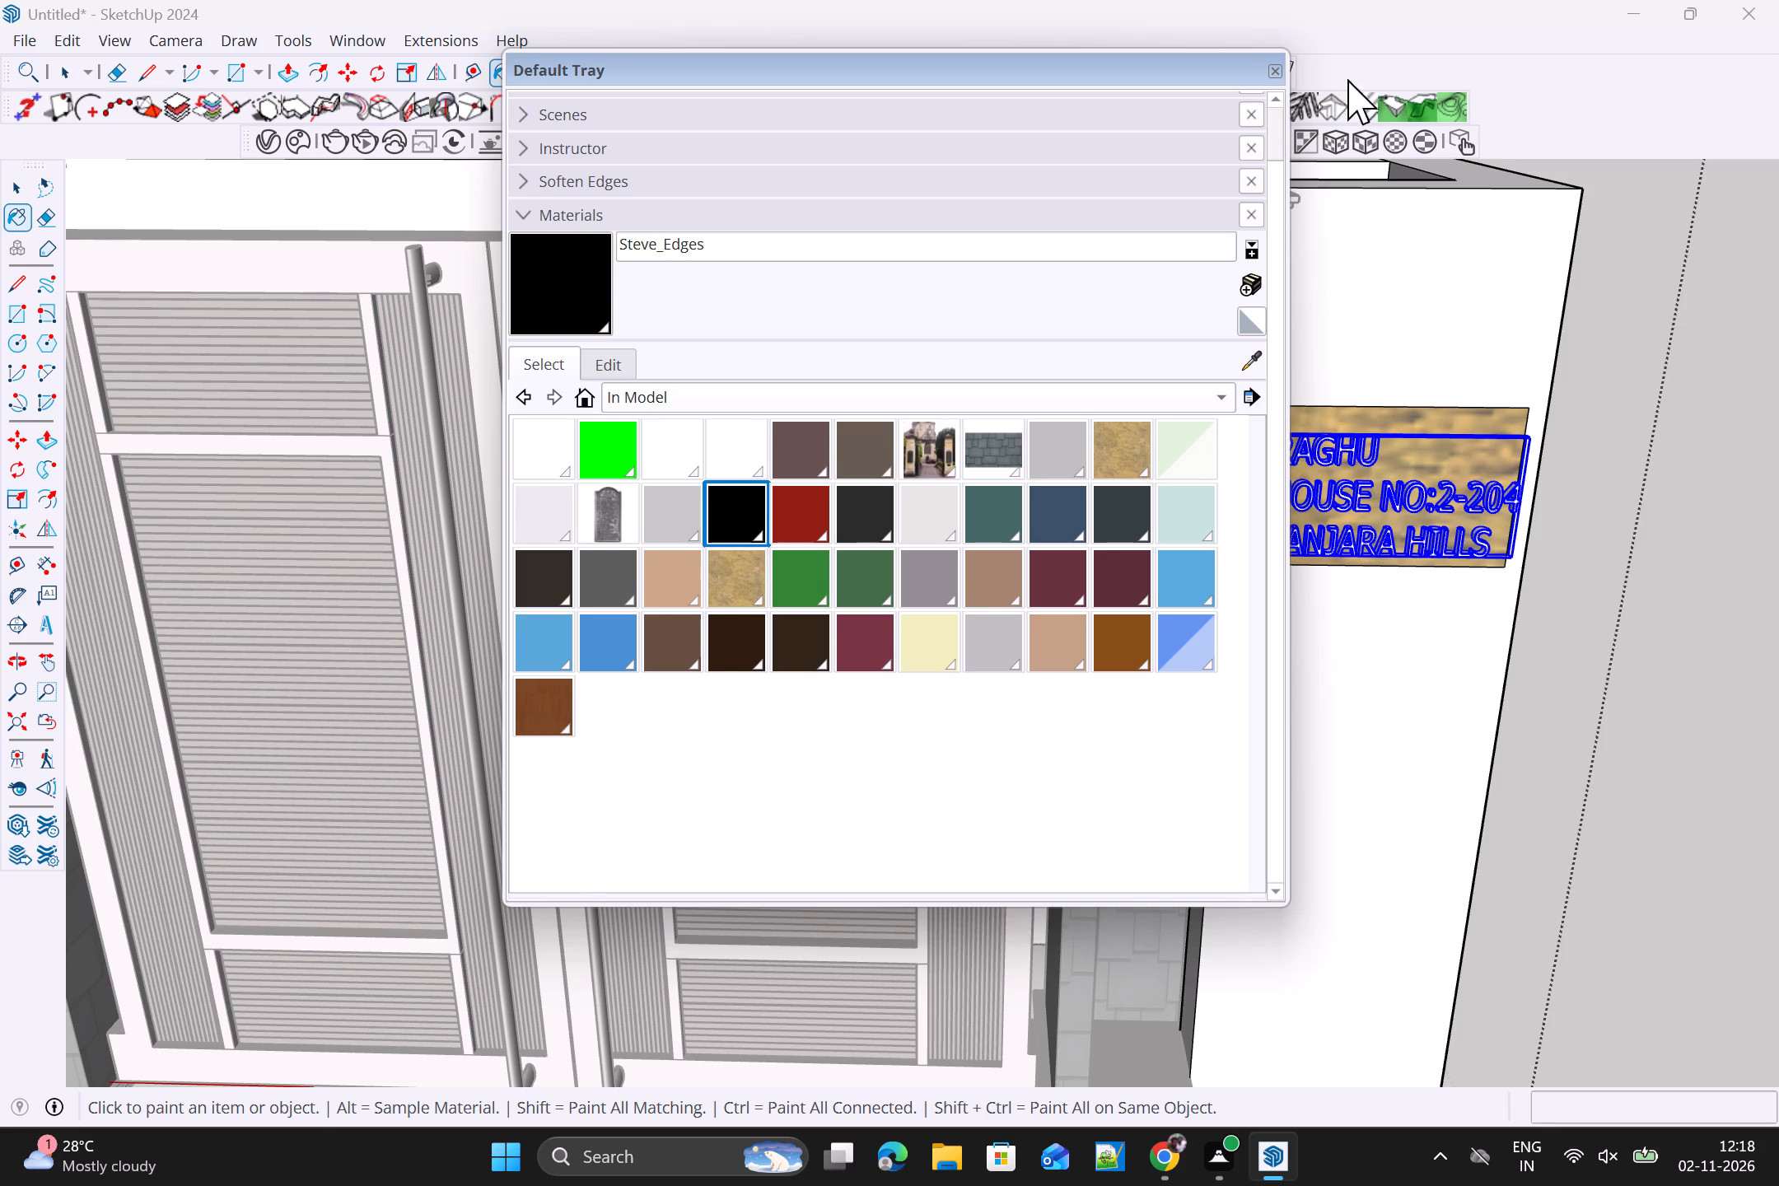
click(1277, 70)
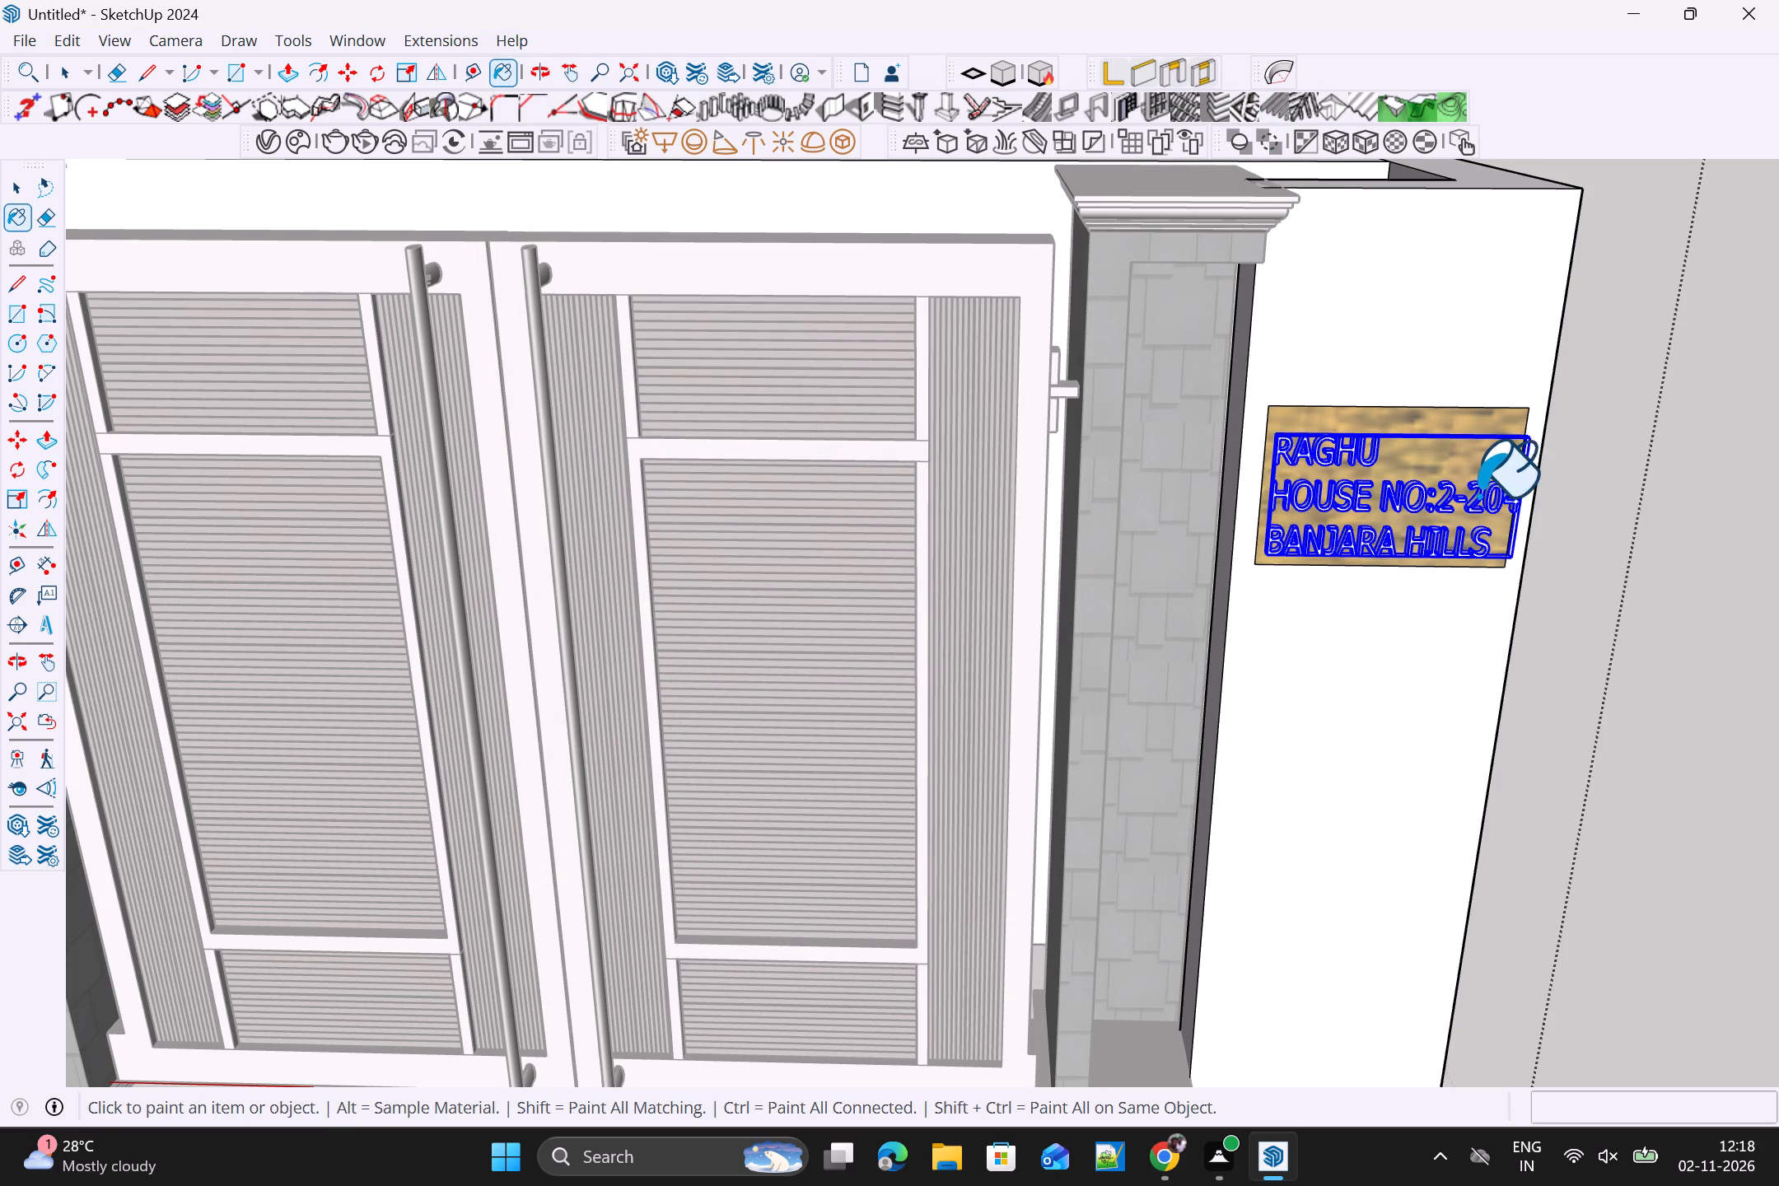
click(1350, 485)
key(space)
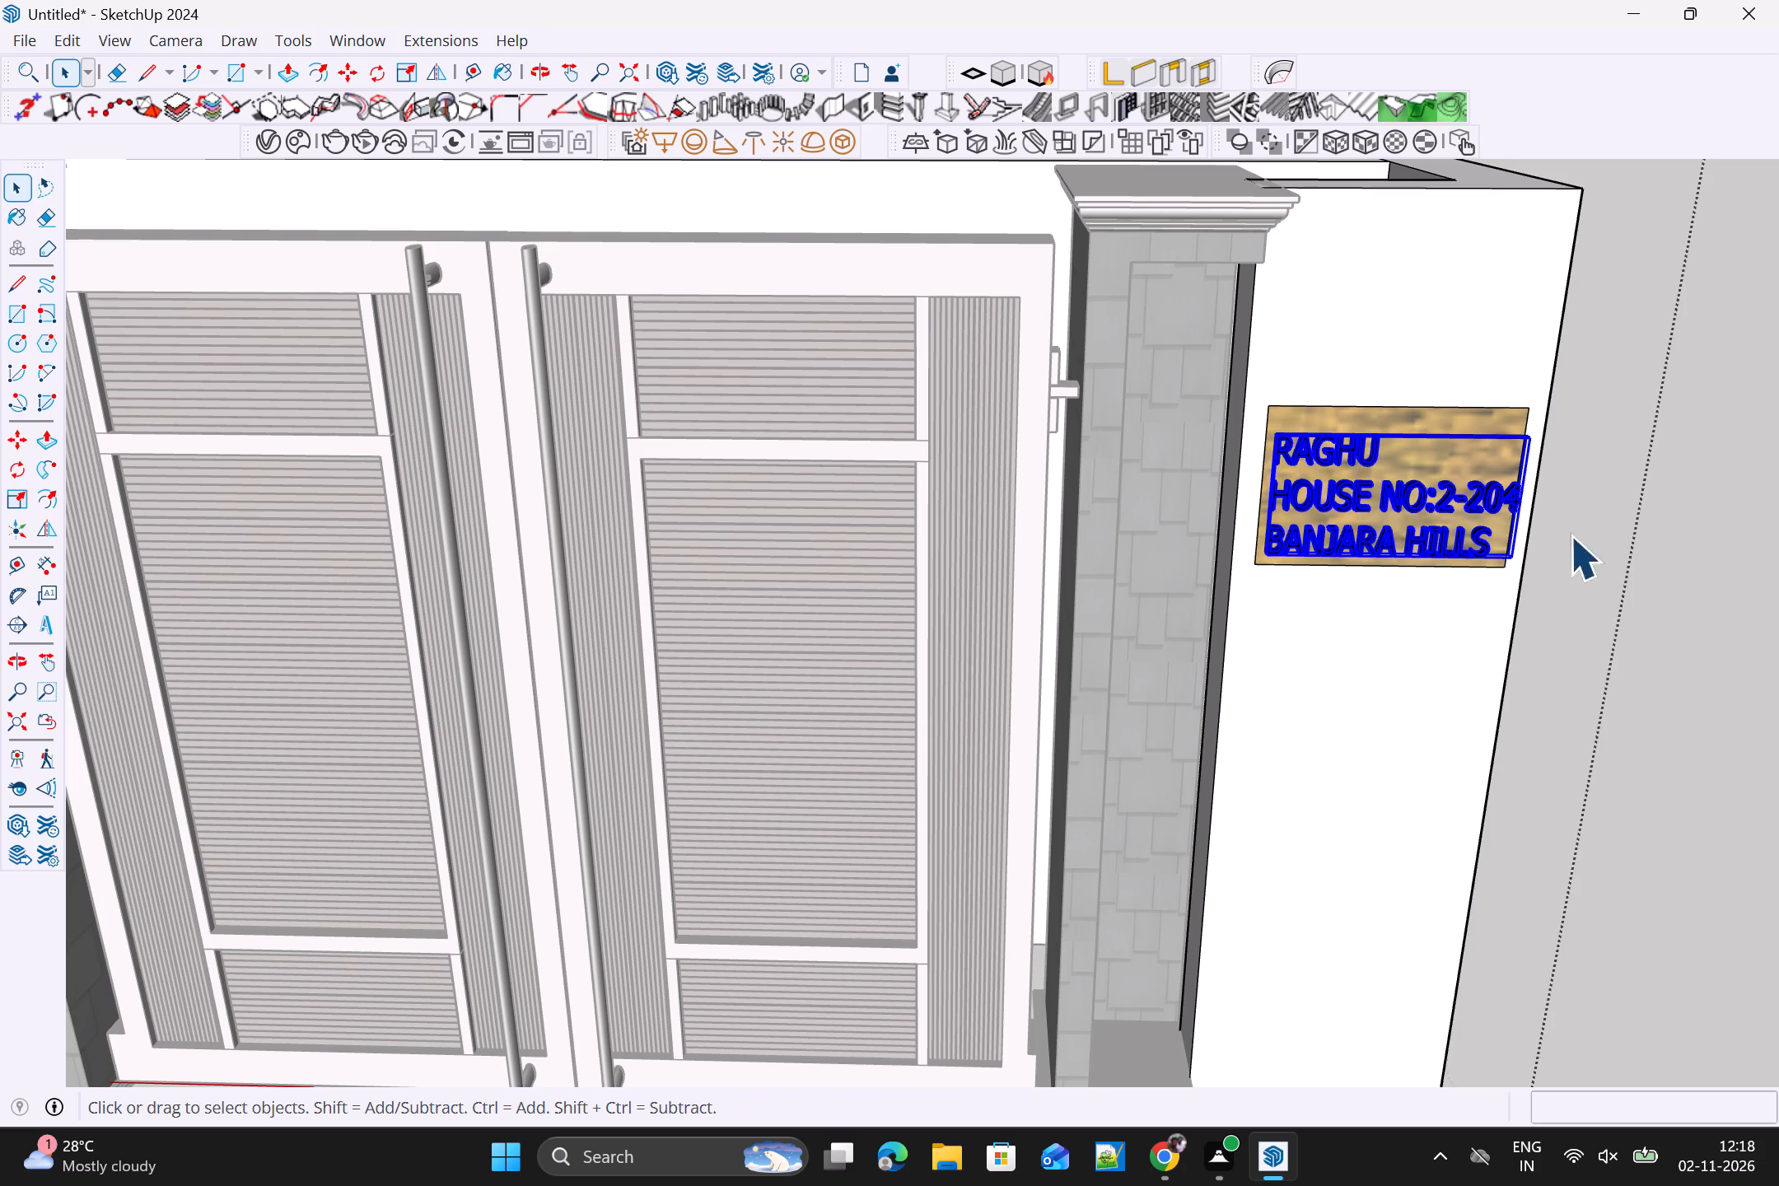
click(1601, 534)
middle_drag(1555, 575, 1450, 471)
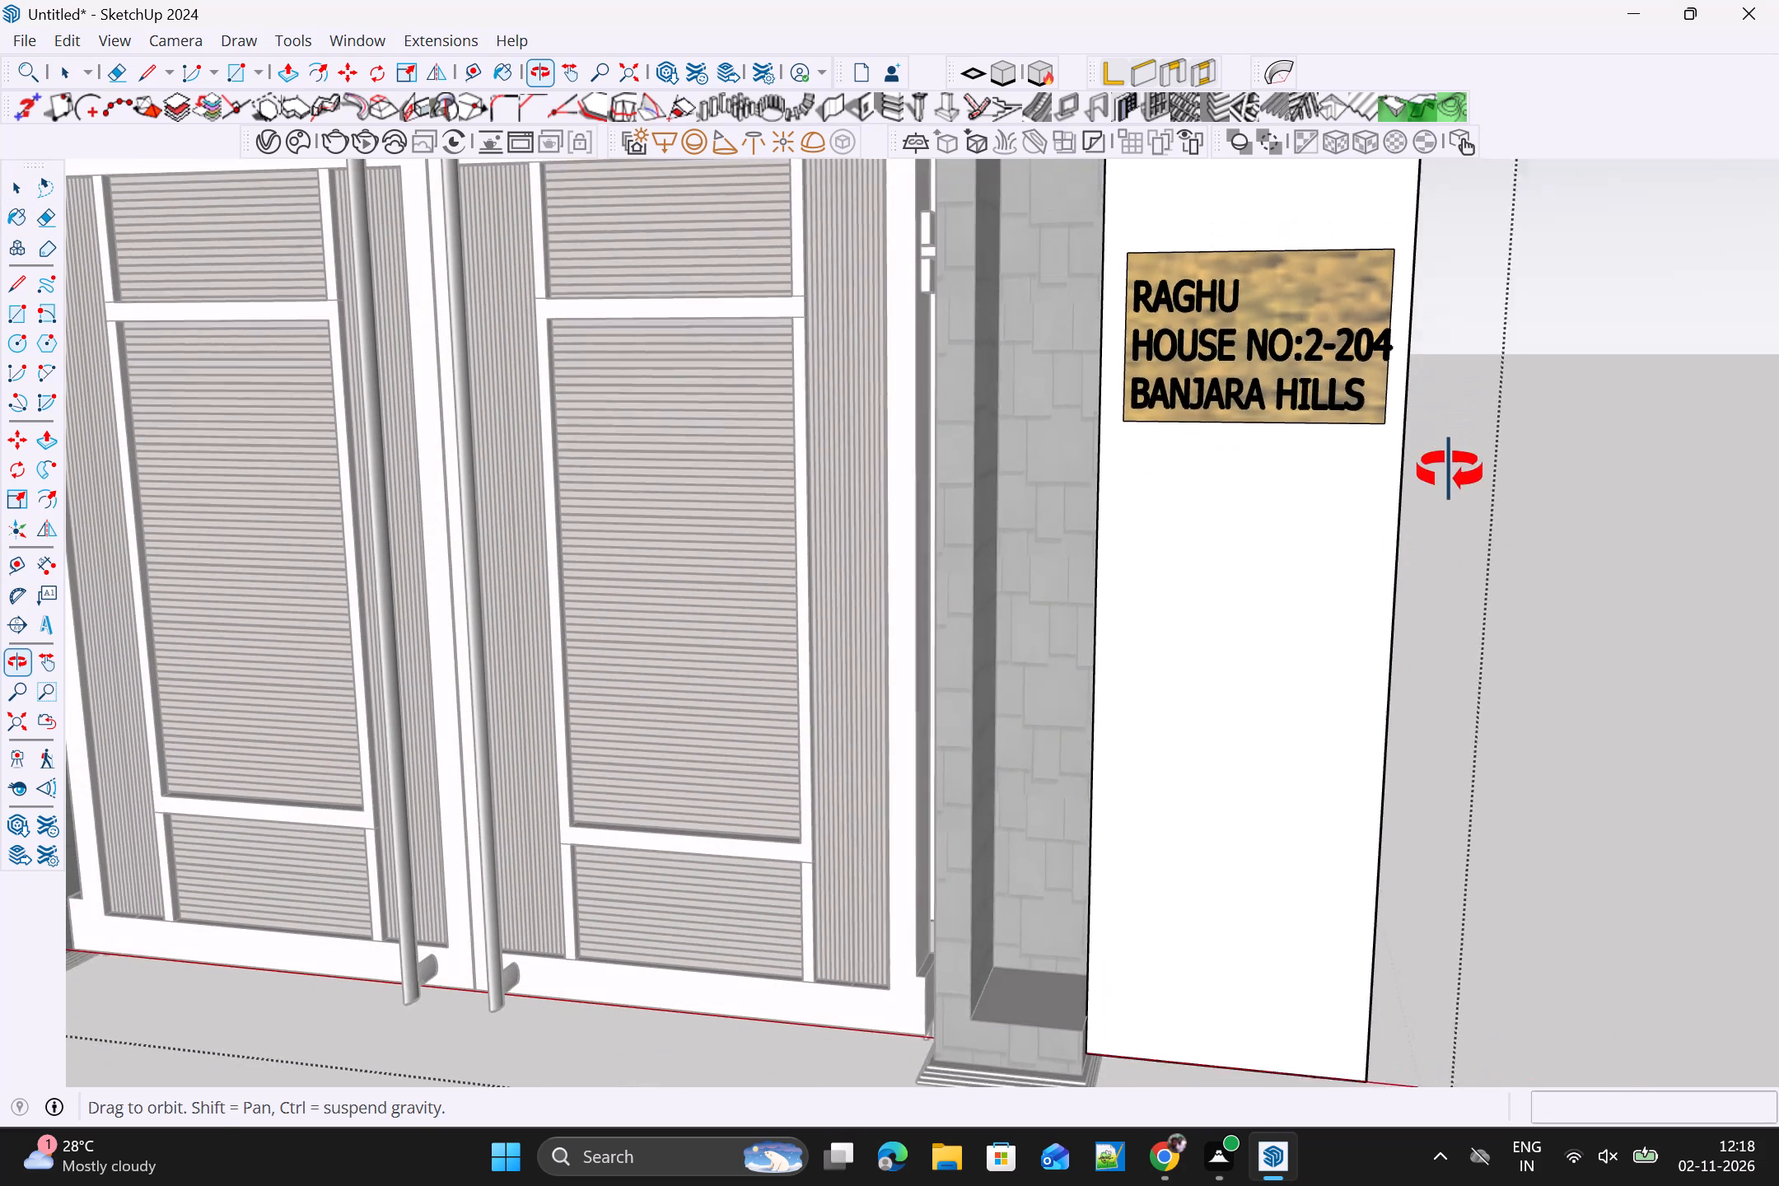
middle_drag(1450, 471, 1450, 473)
click(1491, 490)
scroll(1609, 513, down, 1)
click(1647, 538)
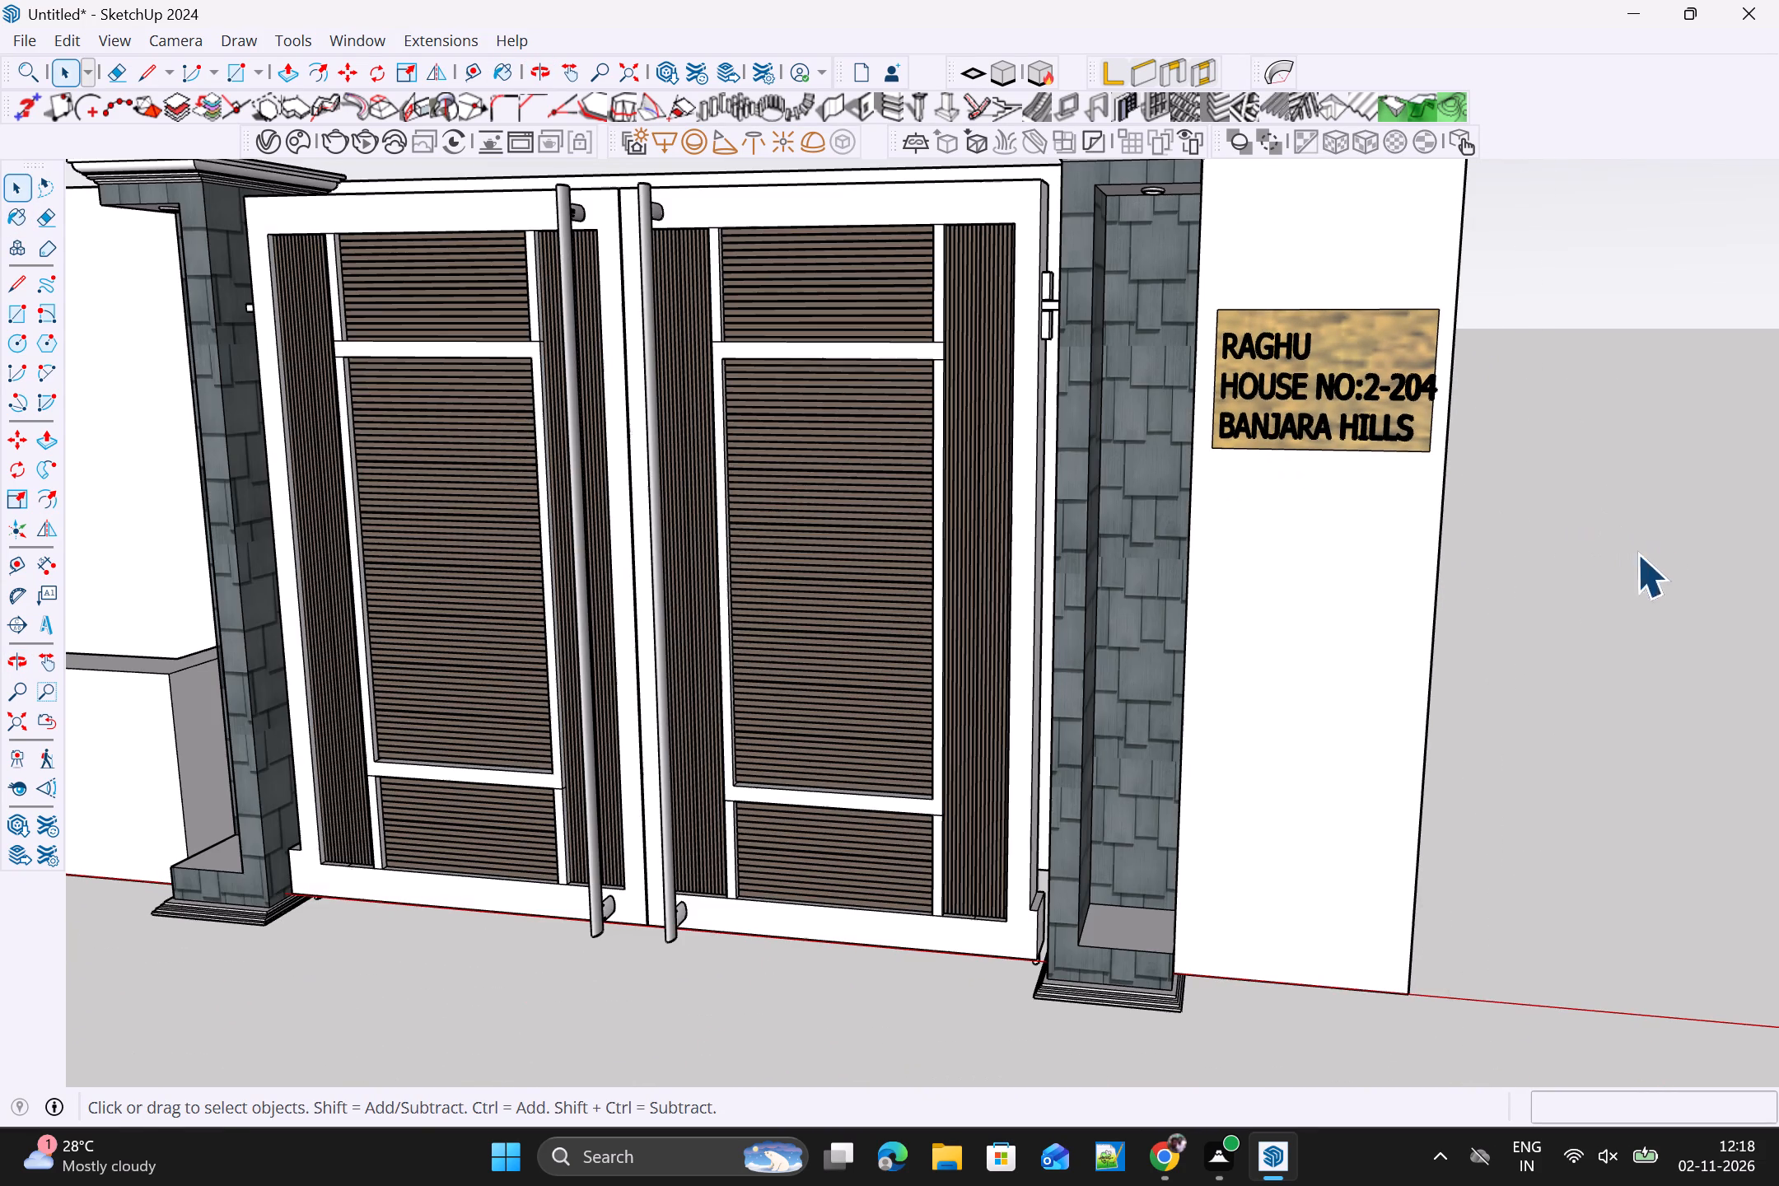
Reopen the wall group and move the 3D text about 1/2" sideways toward the gate pillar within the nameplate.
click(1289, 392)
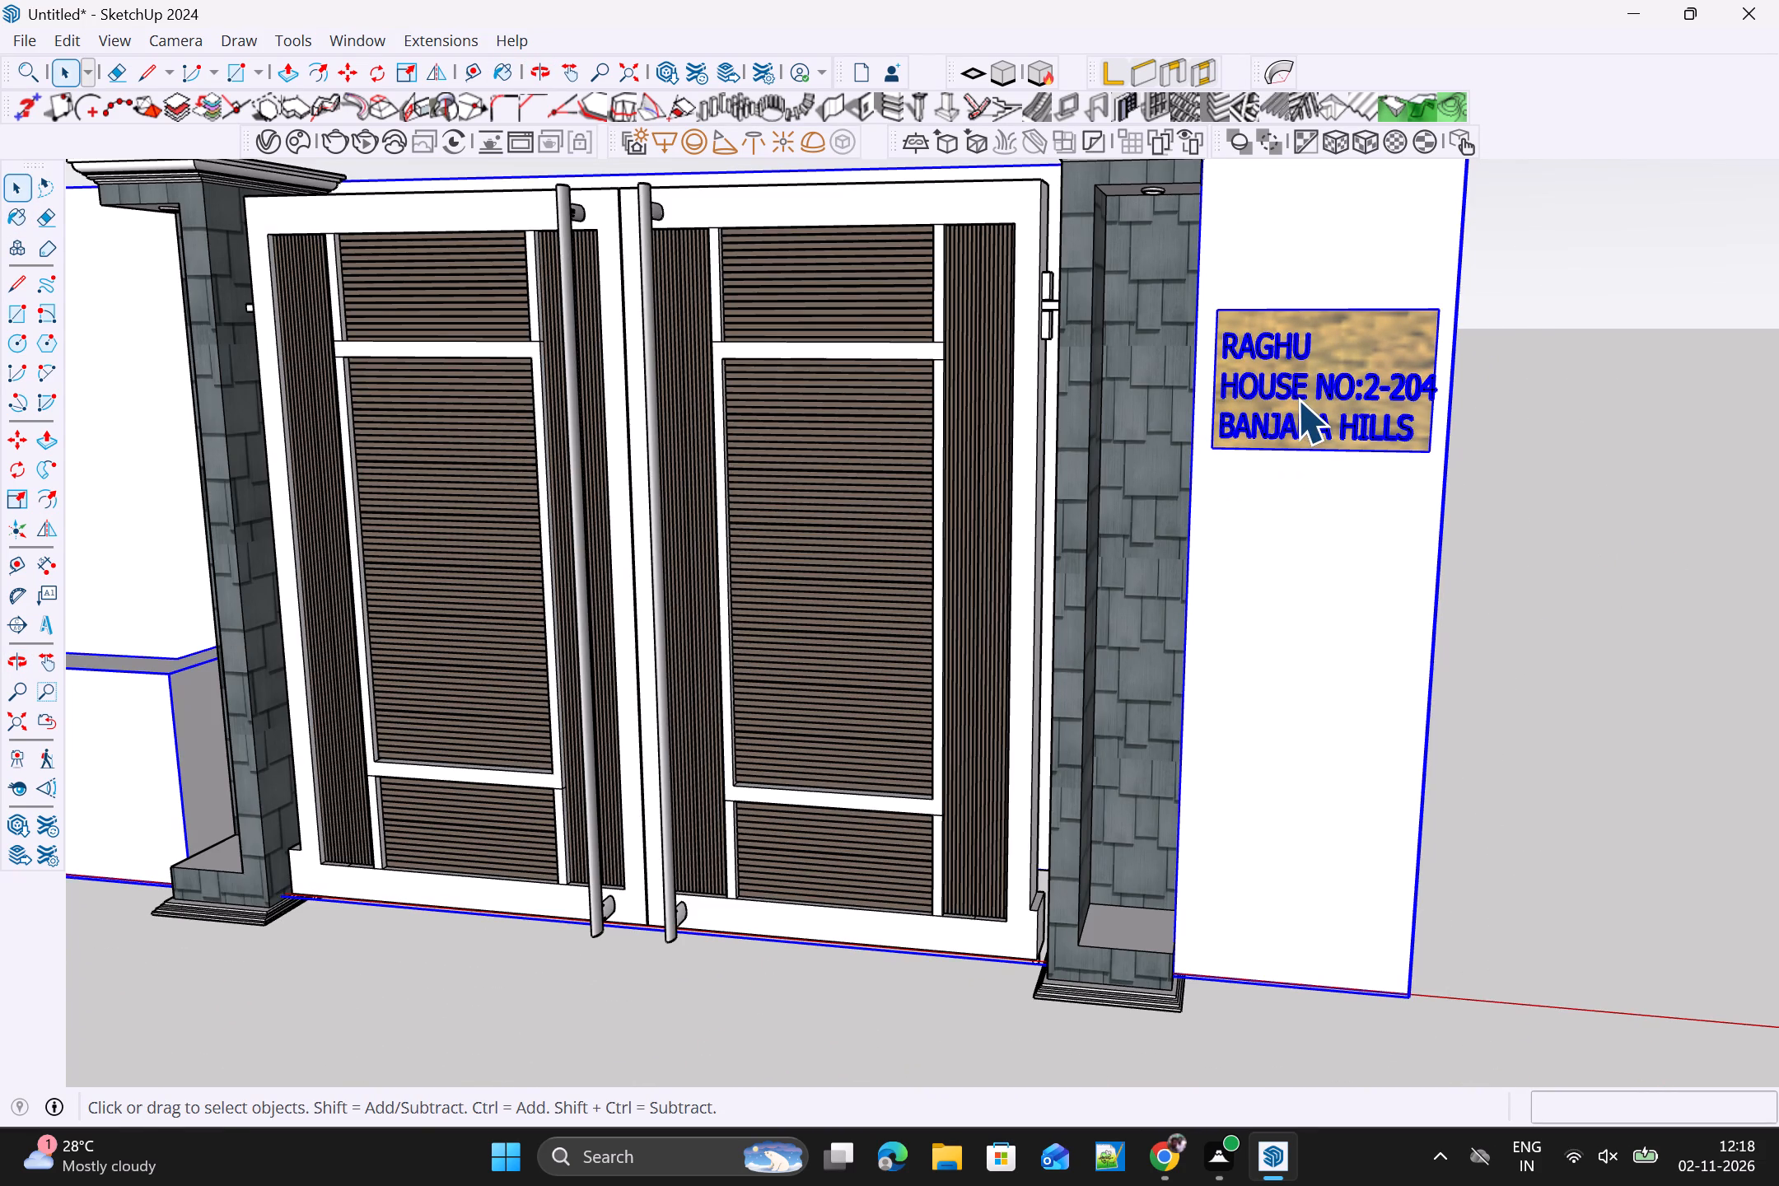
triple_click(1297, 399)
click(1297, 399)
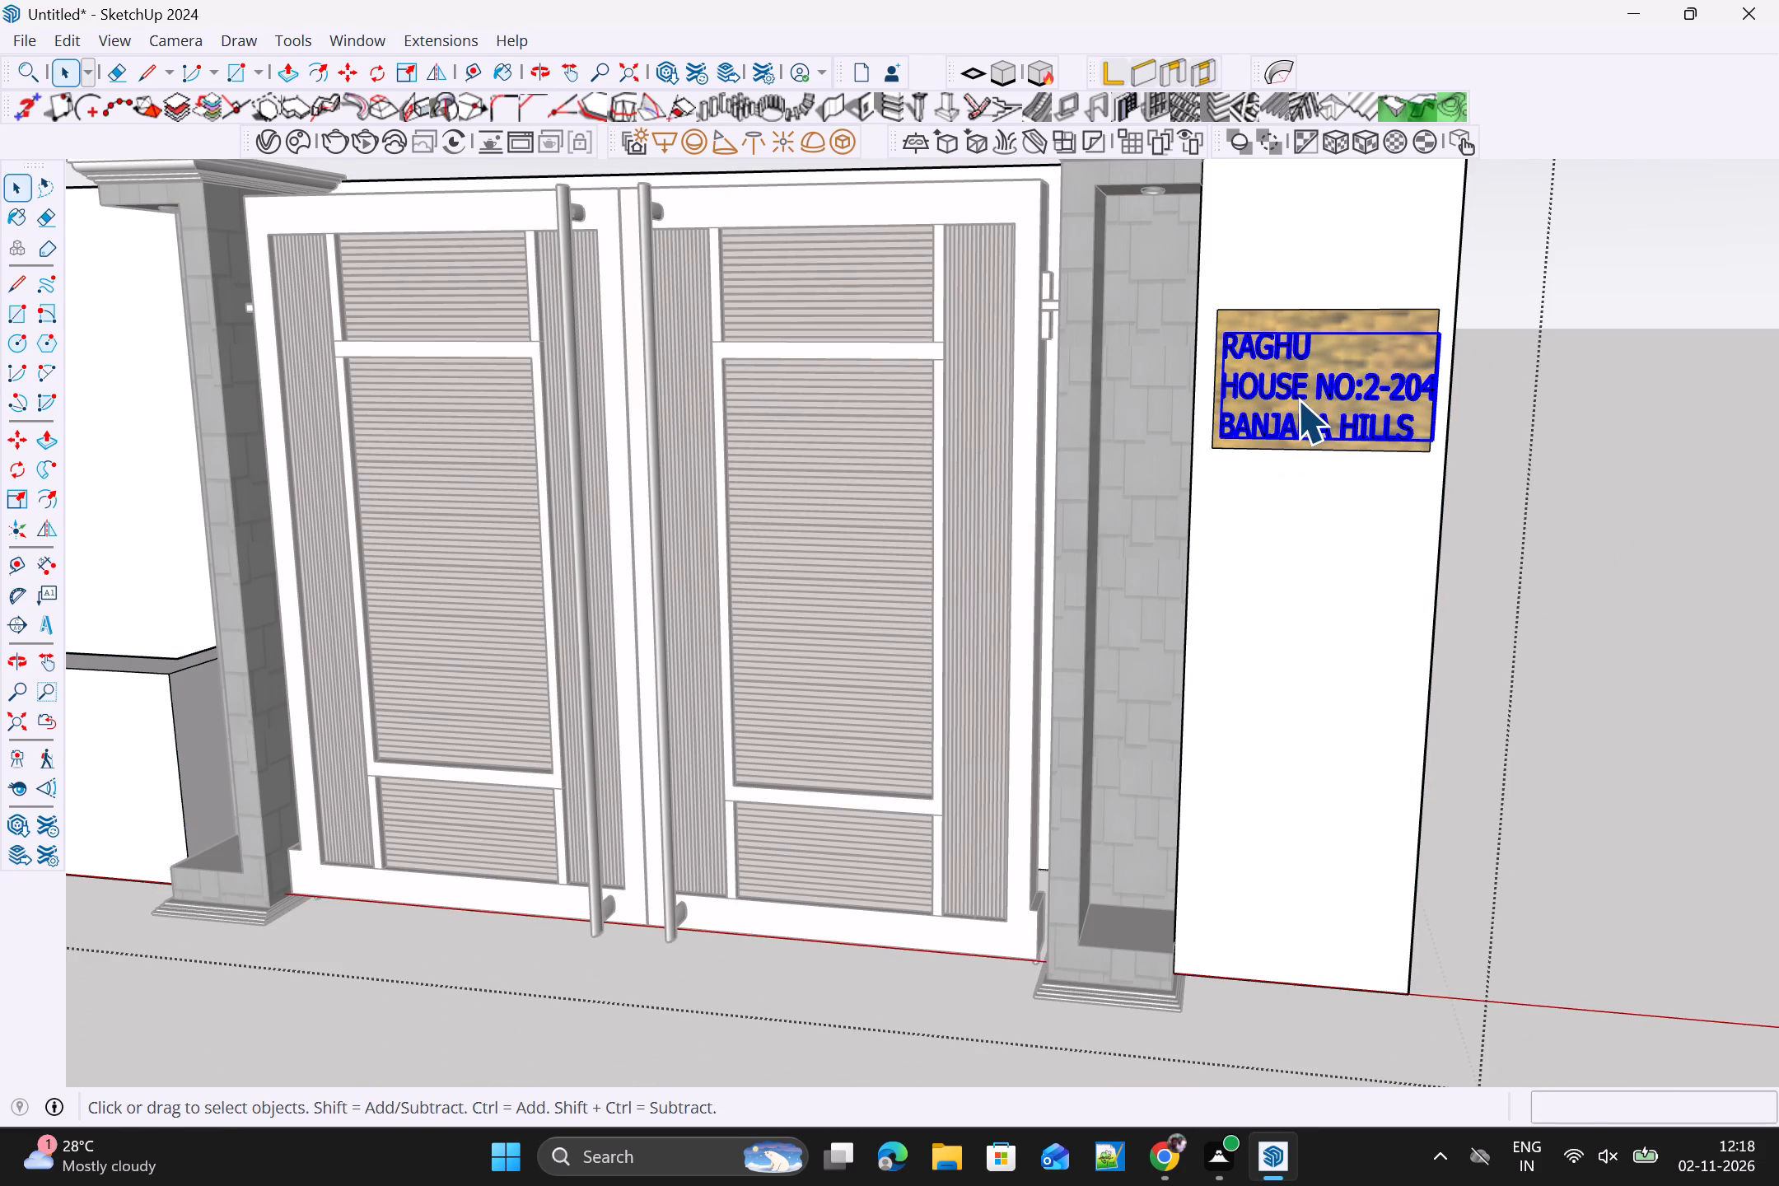
key(m)
scroll(1226, 384, up, 4)
middle_drag(1240, 390, 1361, 407)
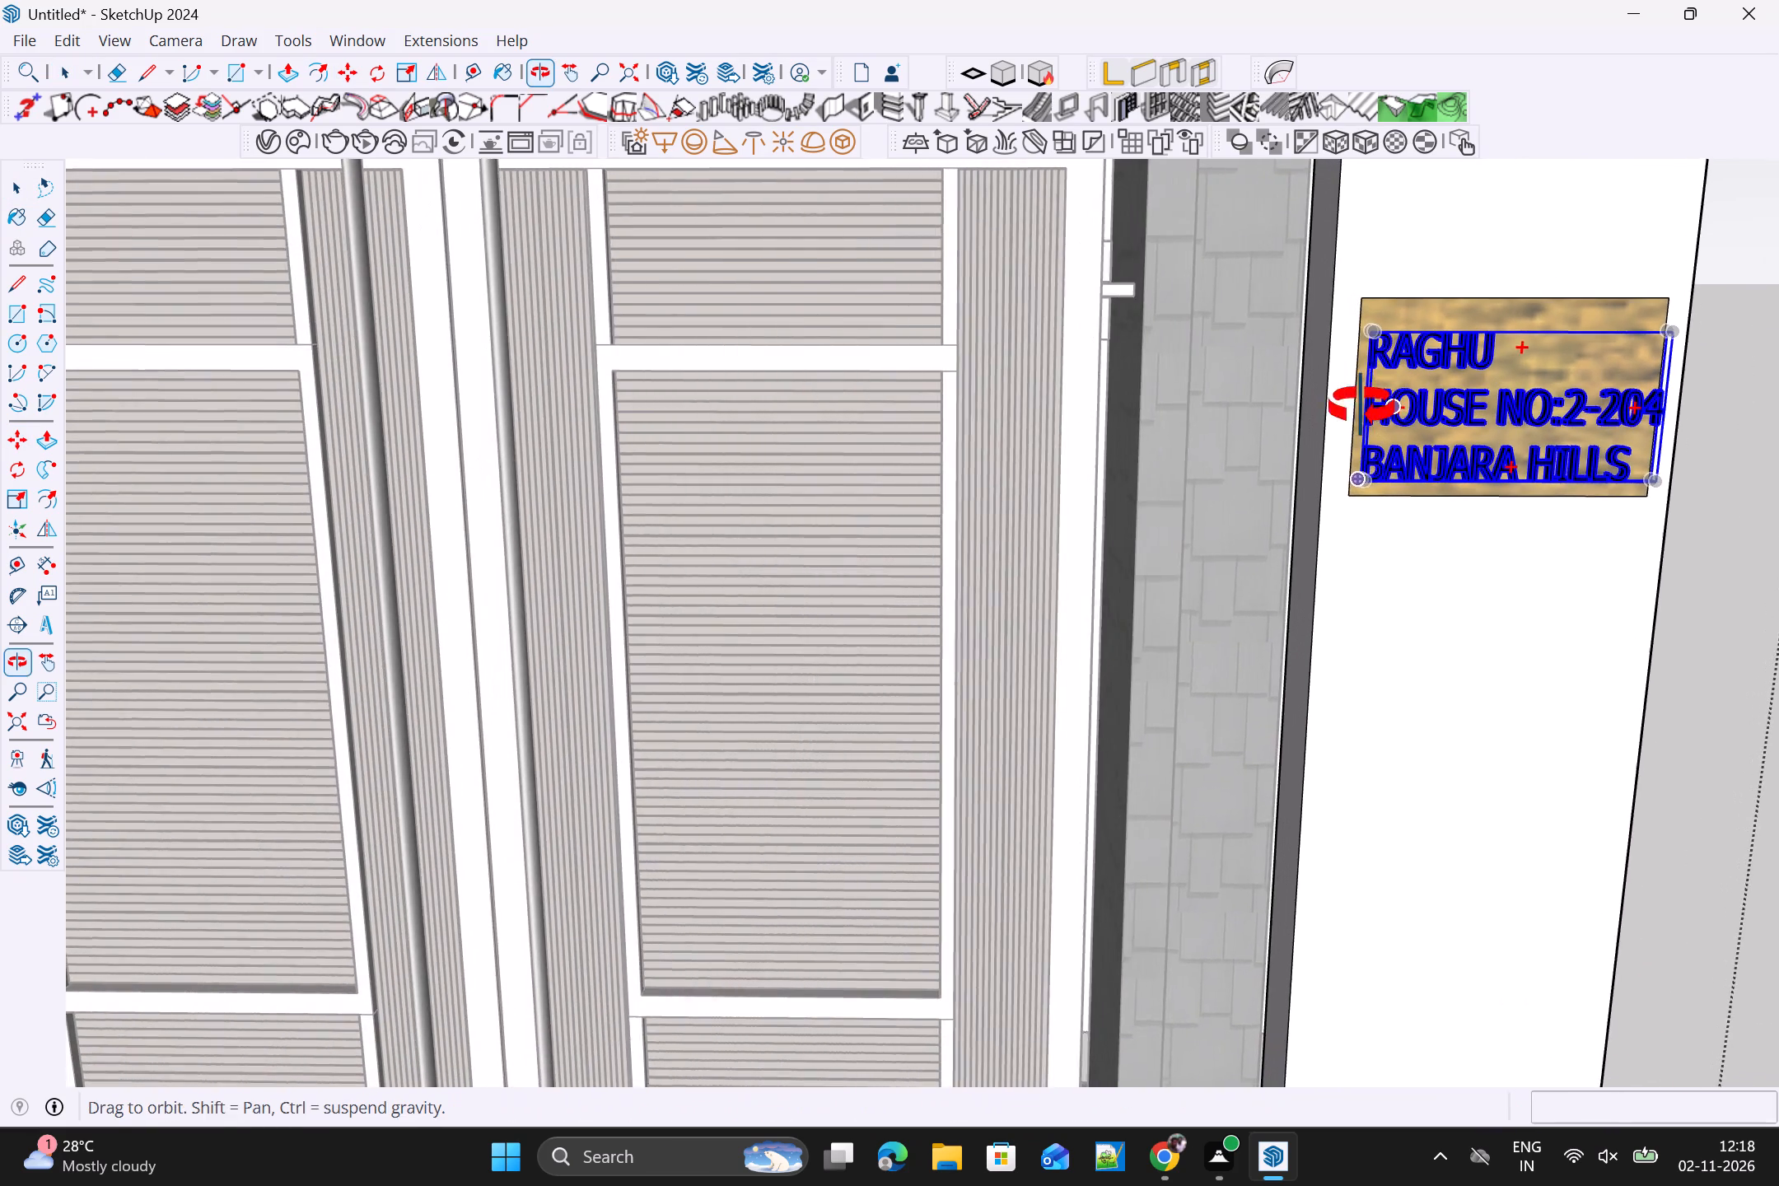
scroll(1370, 400, up, 4)
click(1381, 401)
click(1374, 407)
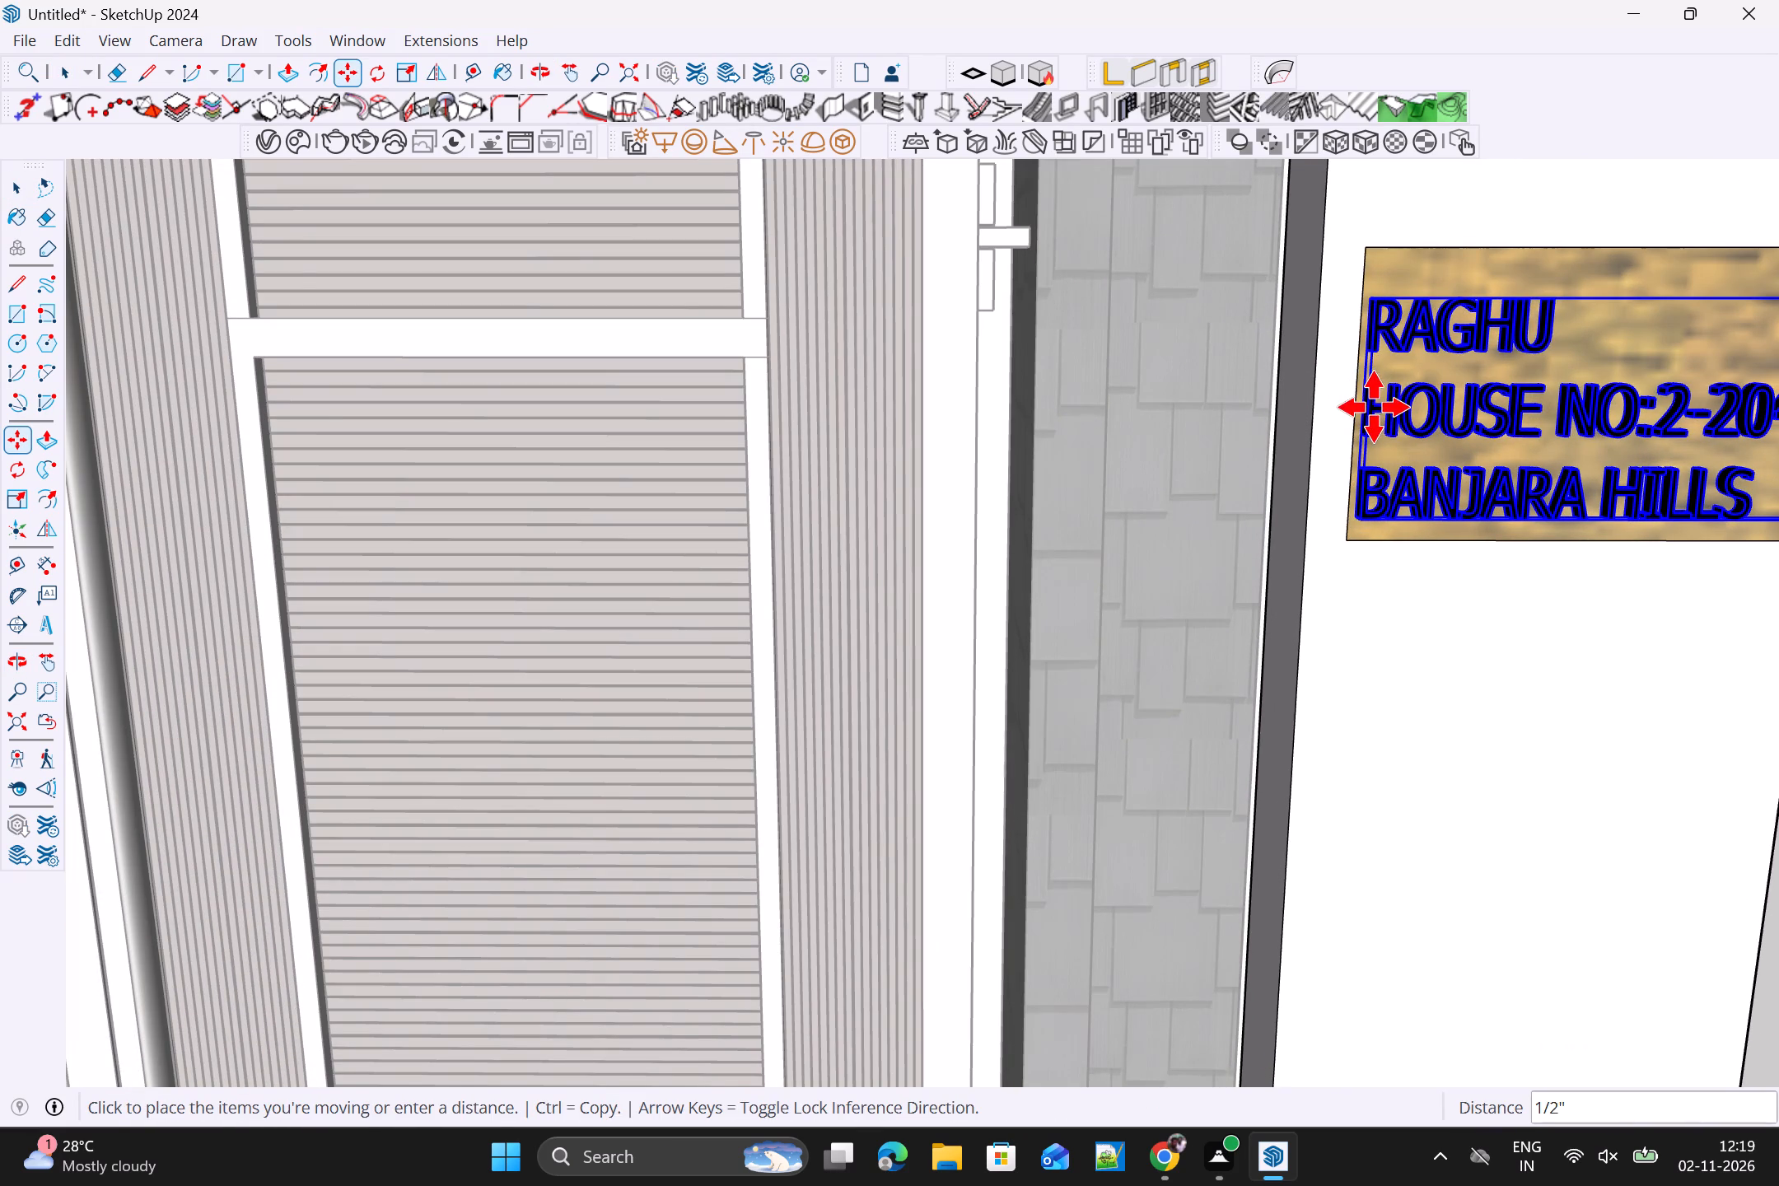
scroll(1396, 462, down, 8)
key(space)
Leave the wall group and view the entire house front with the gate, pillars and nameplate.
click(1717, 557)
middle_drag(1707, 564, 1604, 532)
scroll(1652, 537, down, 3)
middle_drag(1660, 558, 1660, 567)
click(1674, 591)
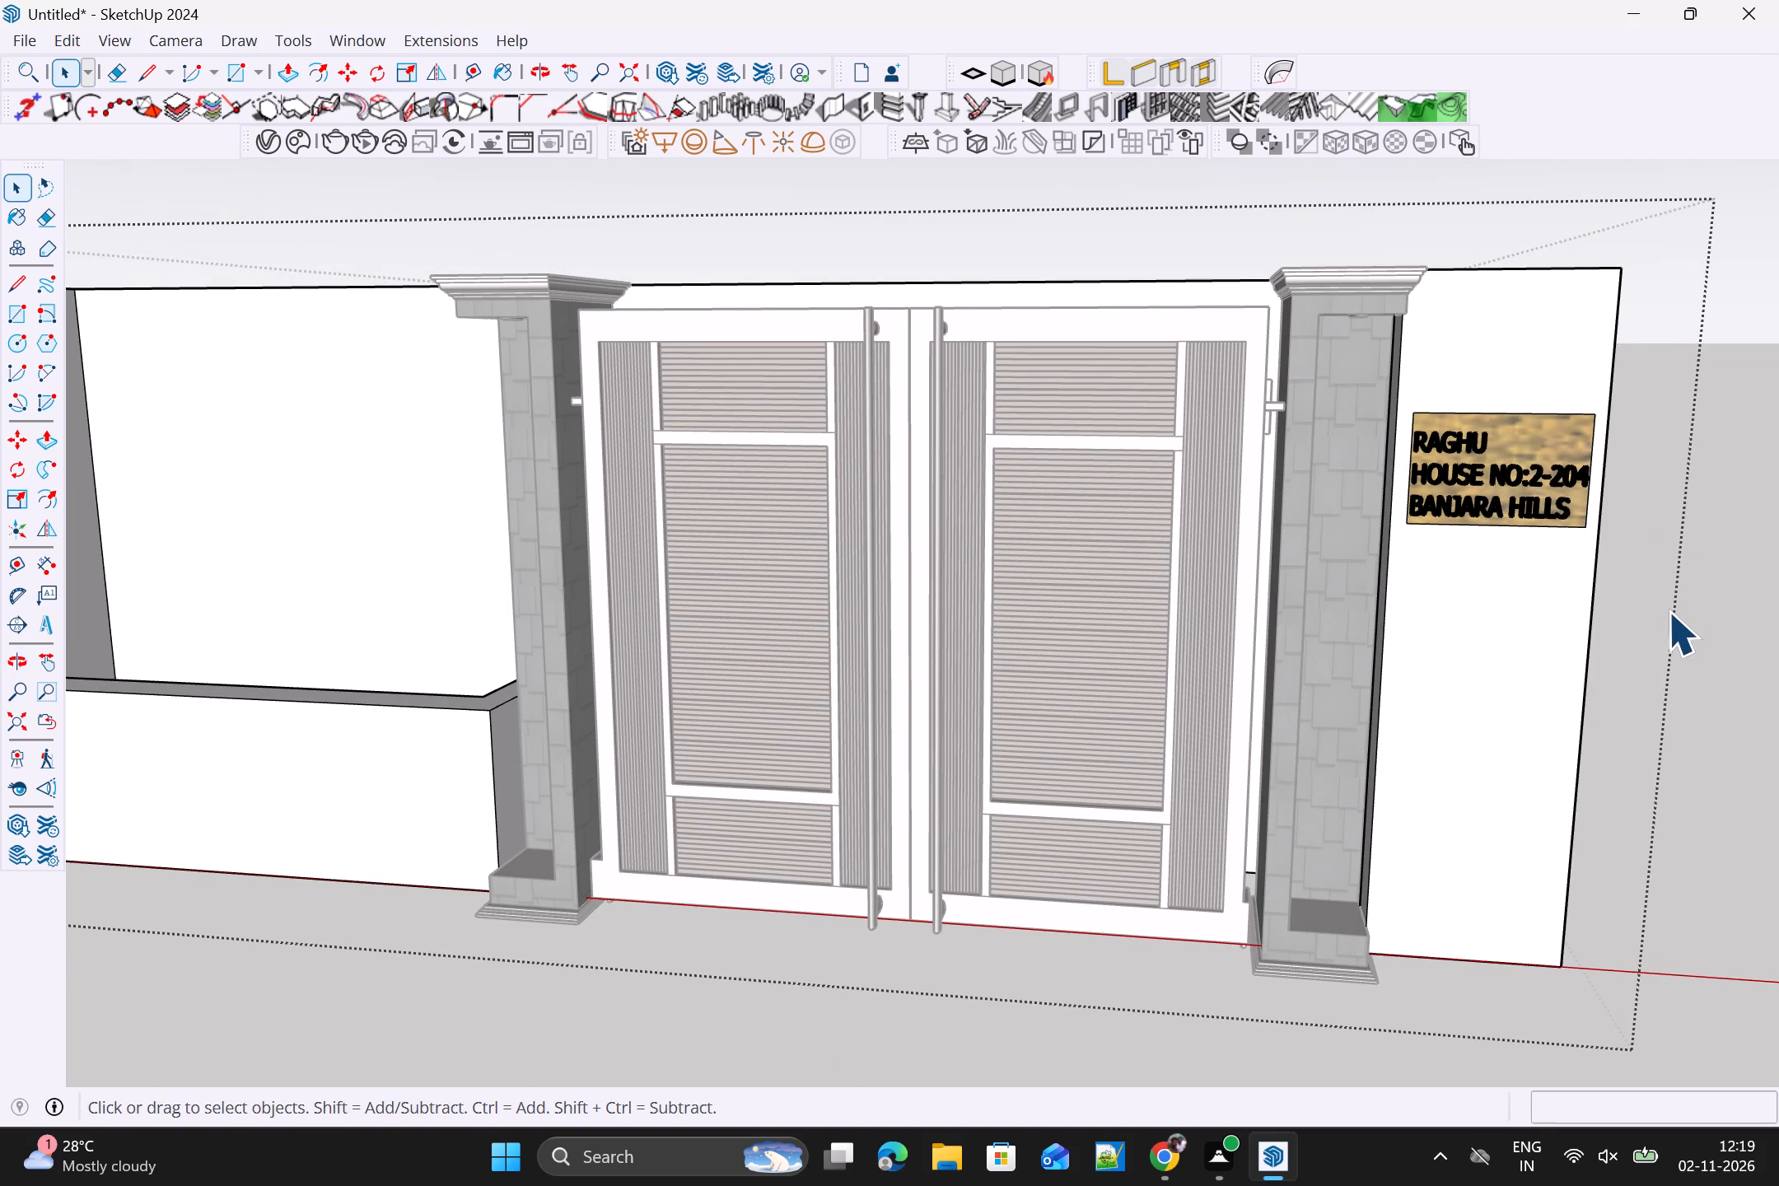
click(1669, 611)
scroll(1666, 624, down, 2)
click(855, 930)
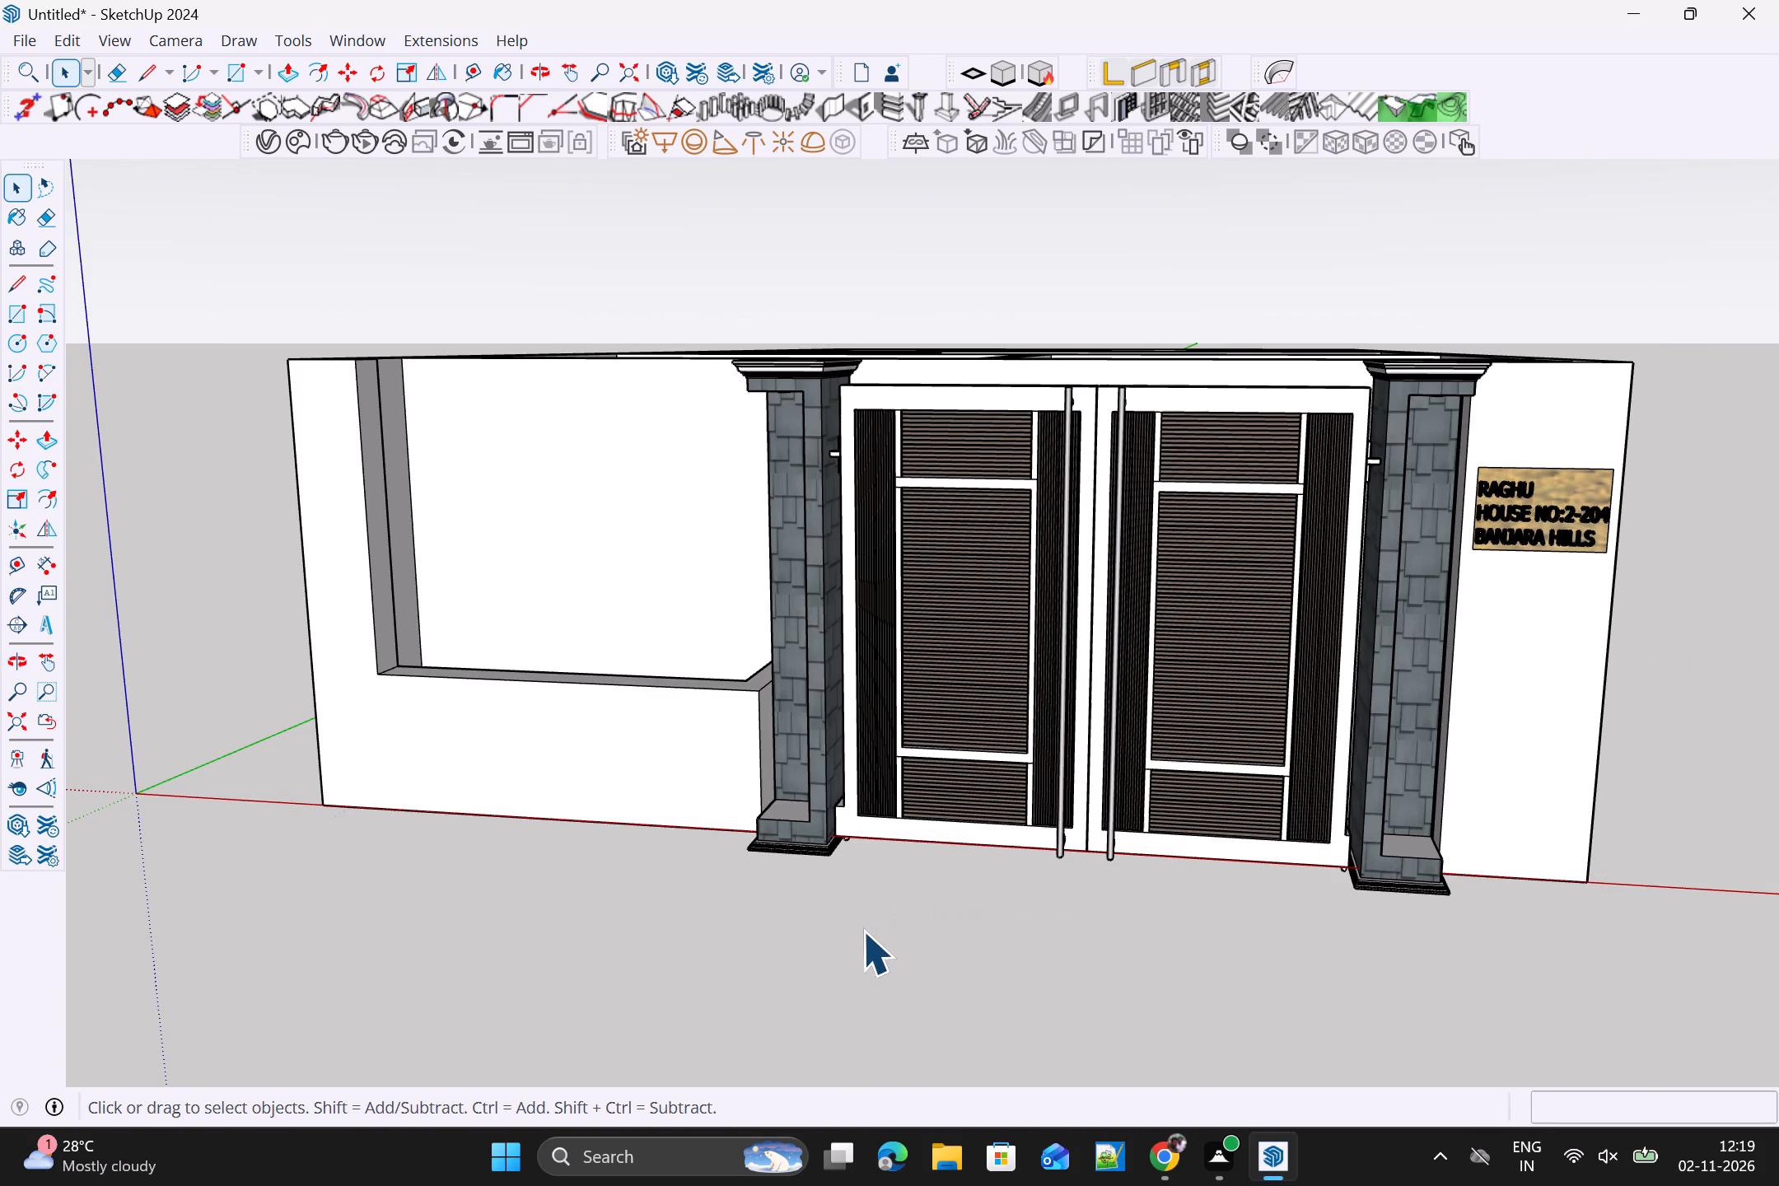
middle_drag(883, 935, 952, 962)
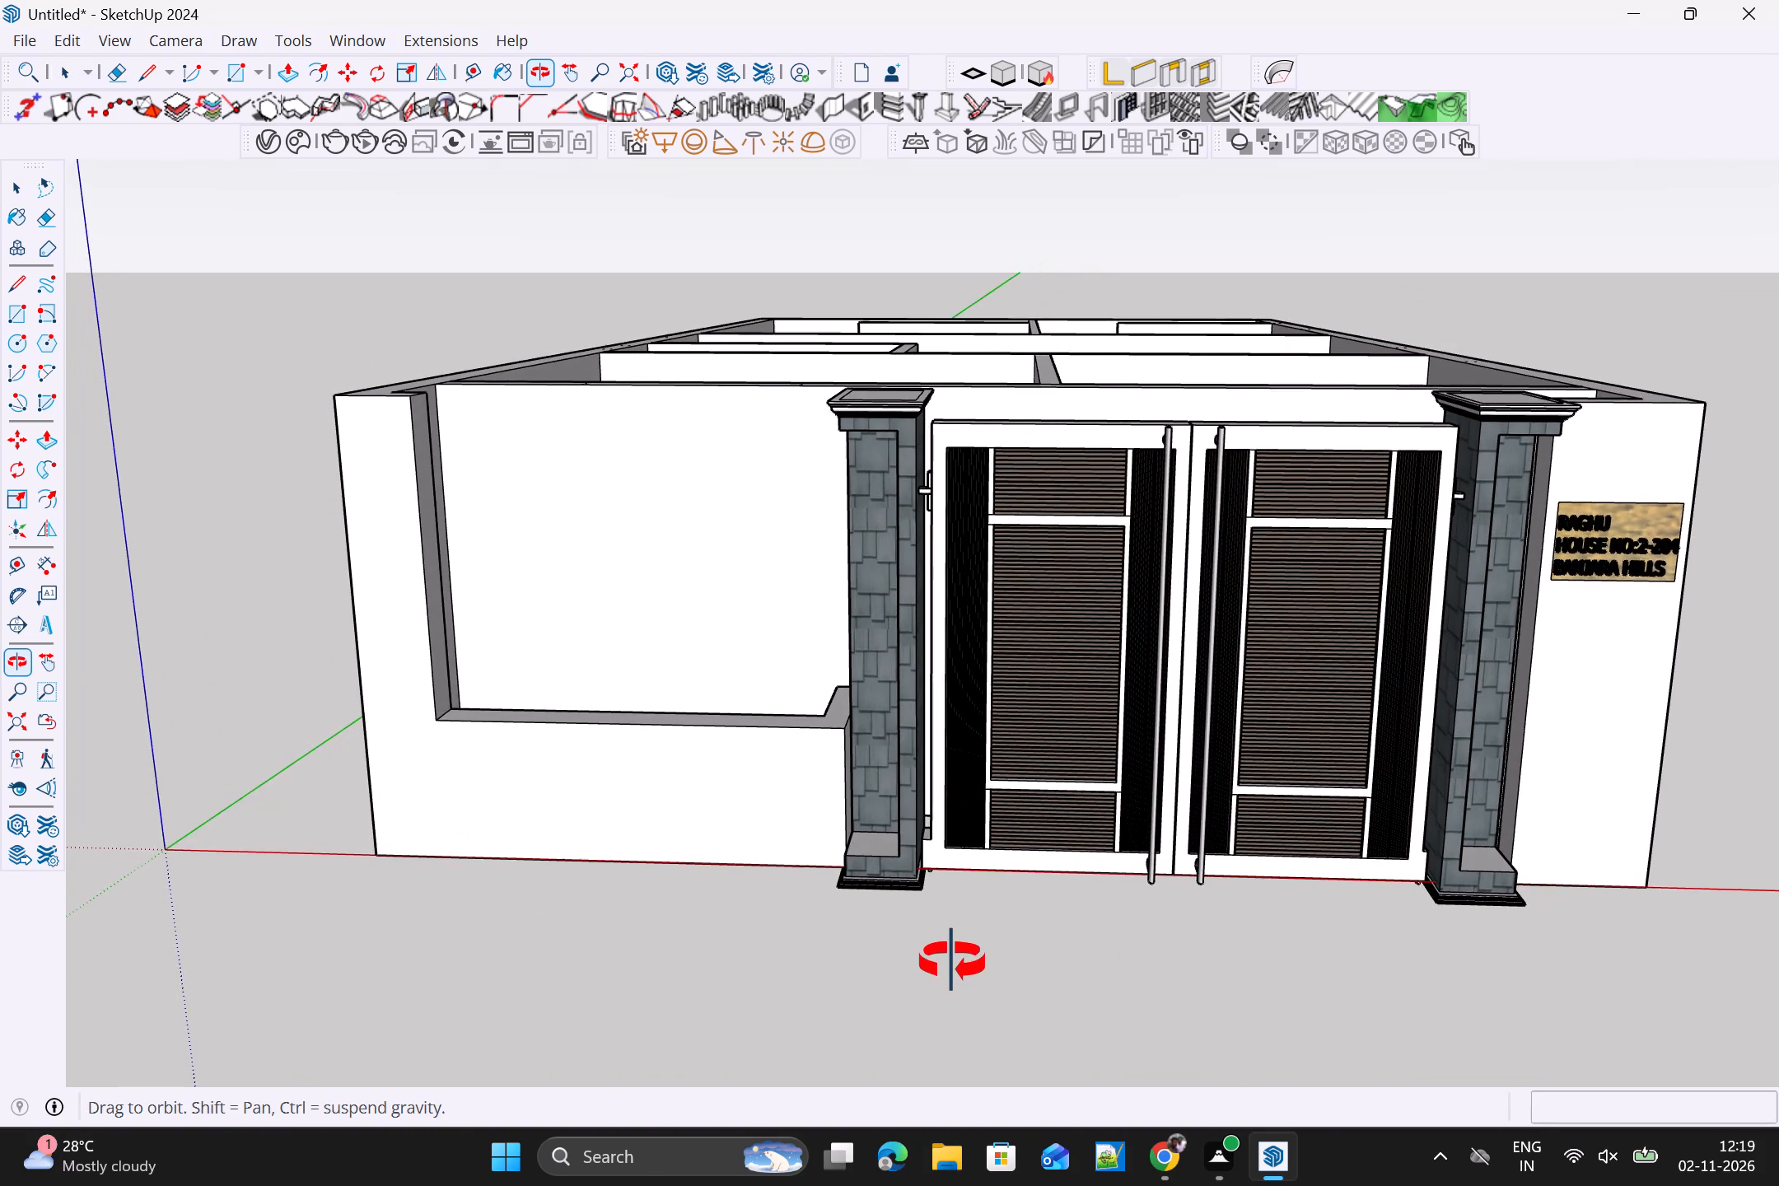
Examine the house from above and from the side, covering the rooms, doors, windows and the fitted entrance gate.
middle_drag(952, 962, 927, 1174)
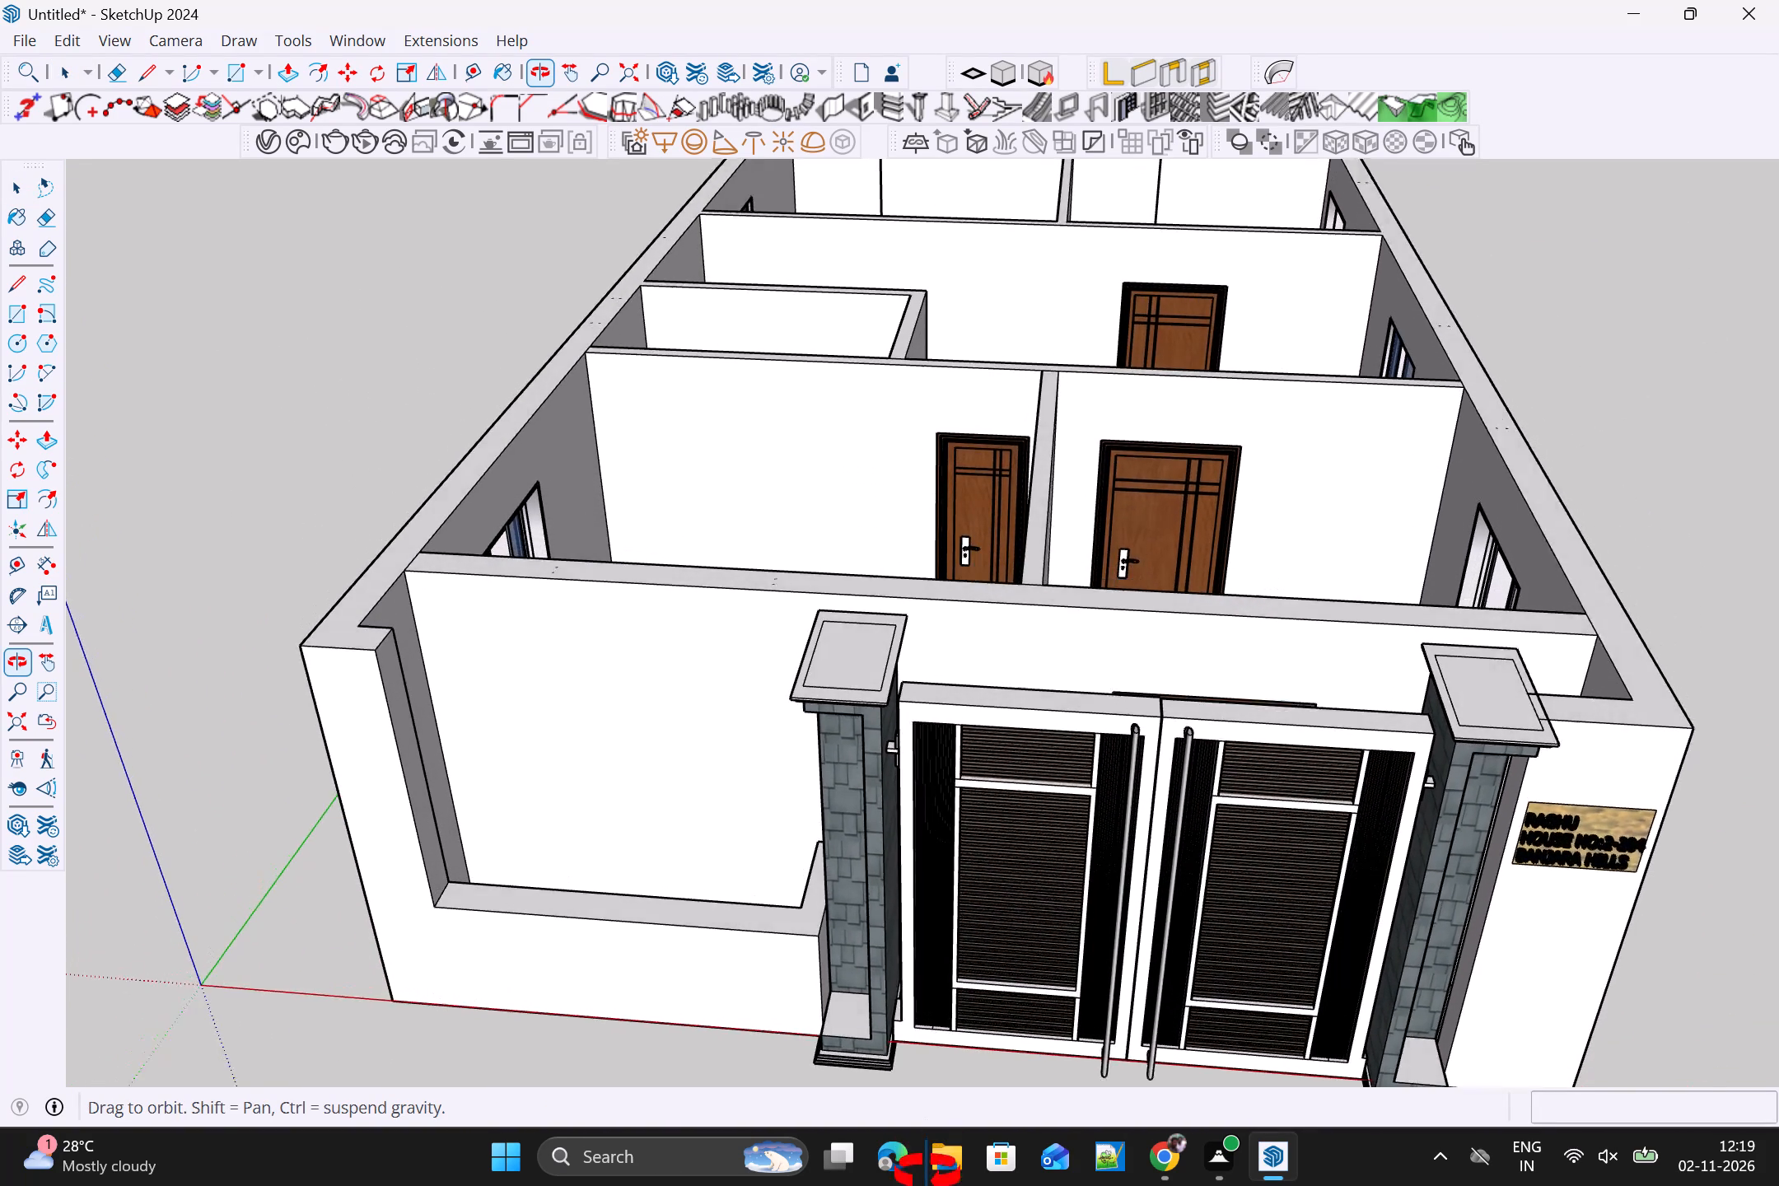
middle_drag(927, 1174, 1034, 1096)
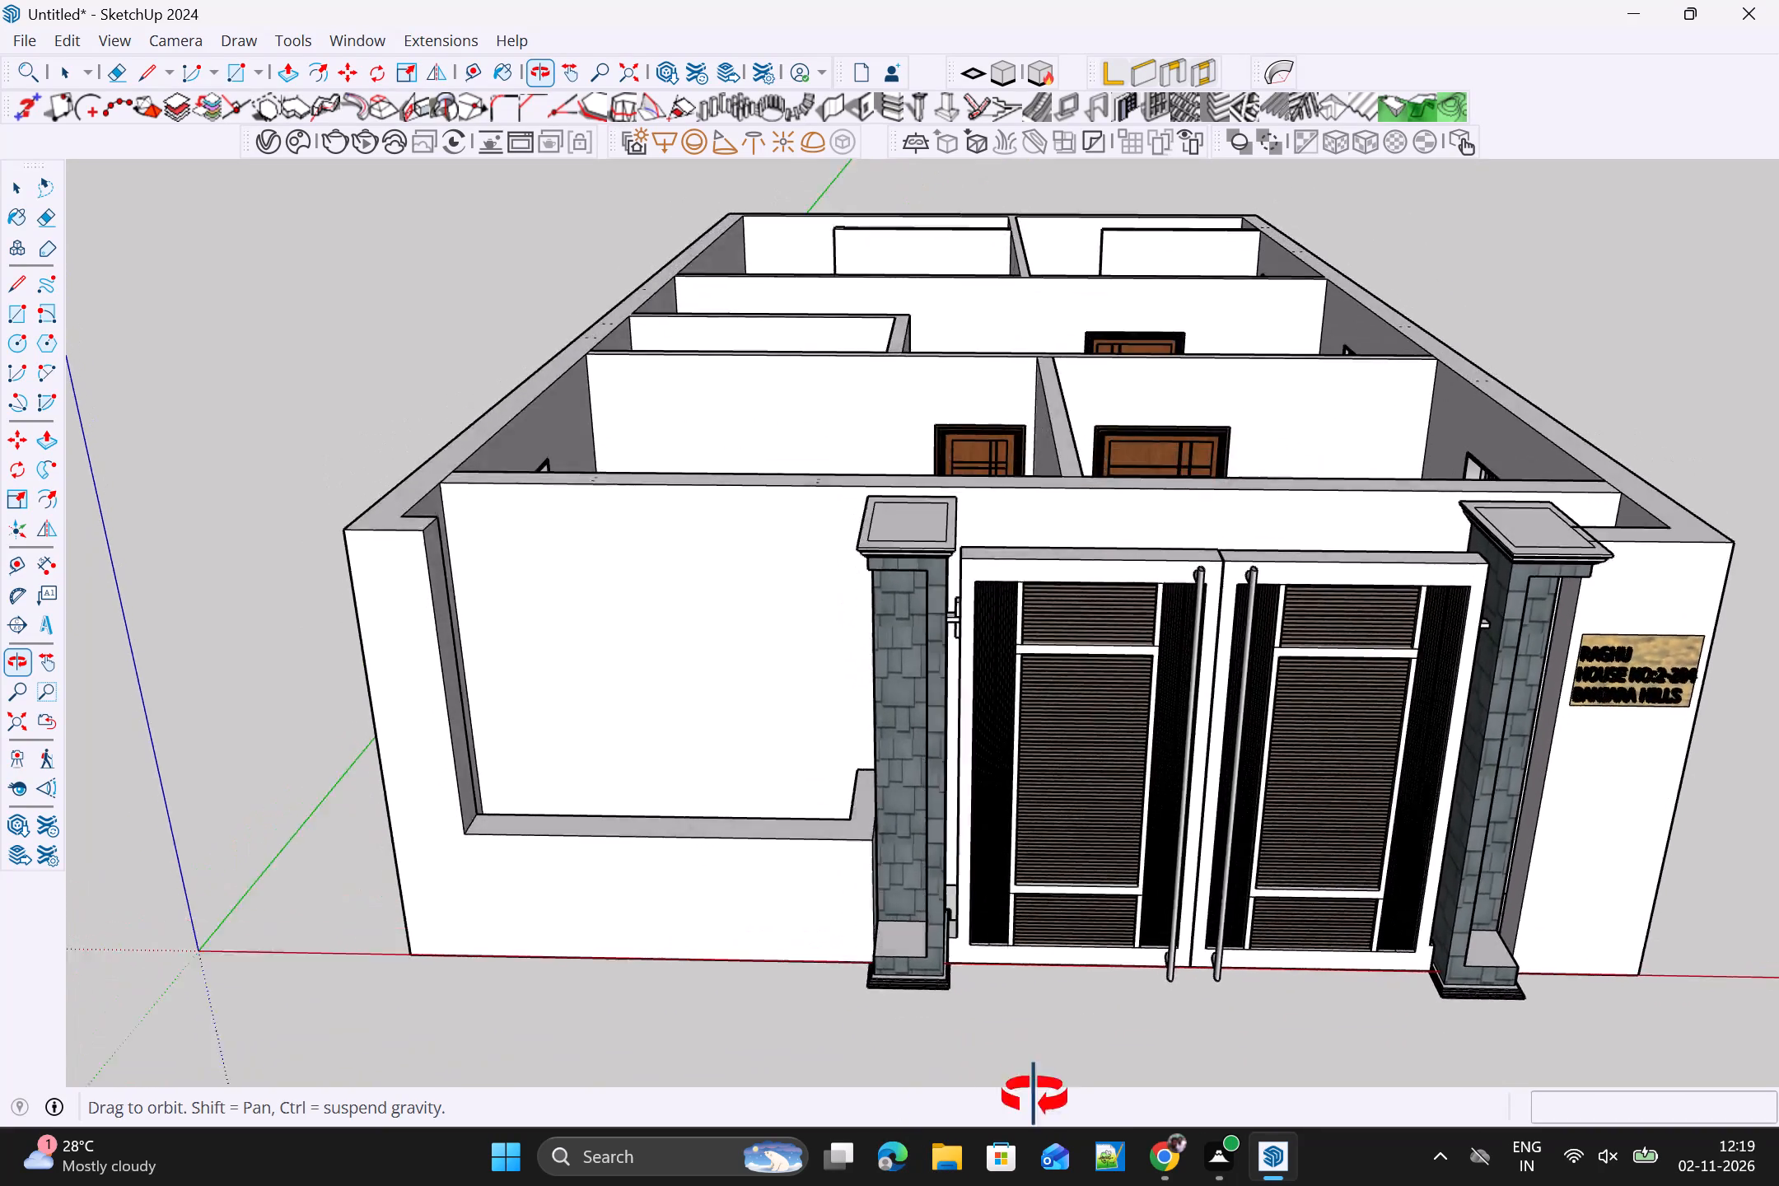
middle_drag(1034, 1096, 1505, 1179)
middle_drag(1487, 875, 1503, 1101)
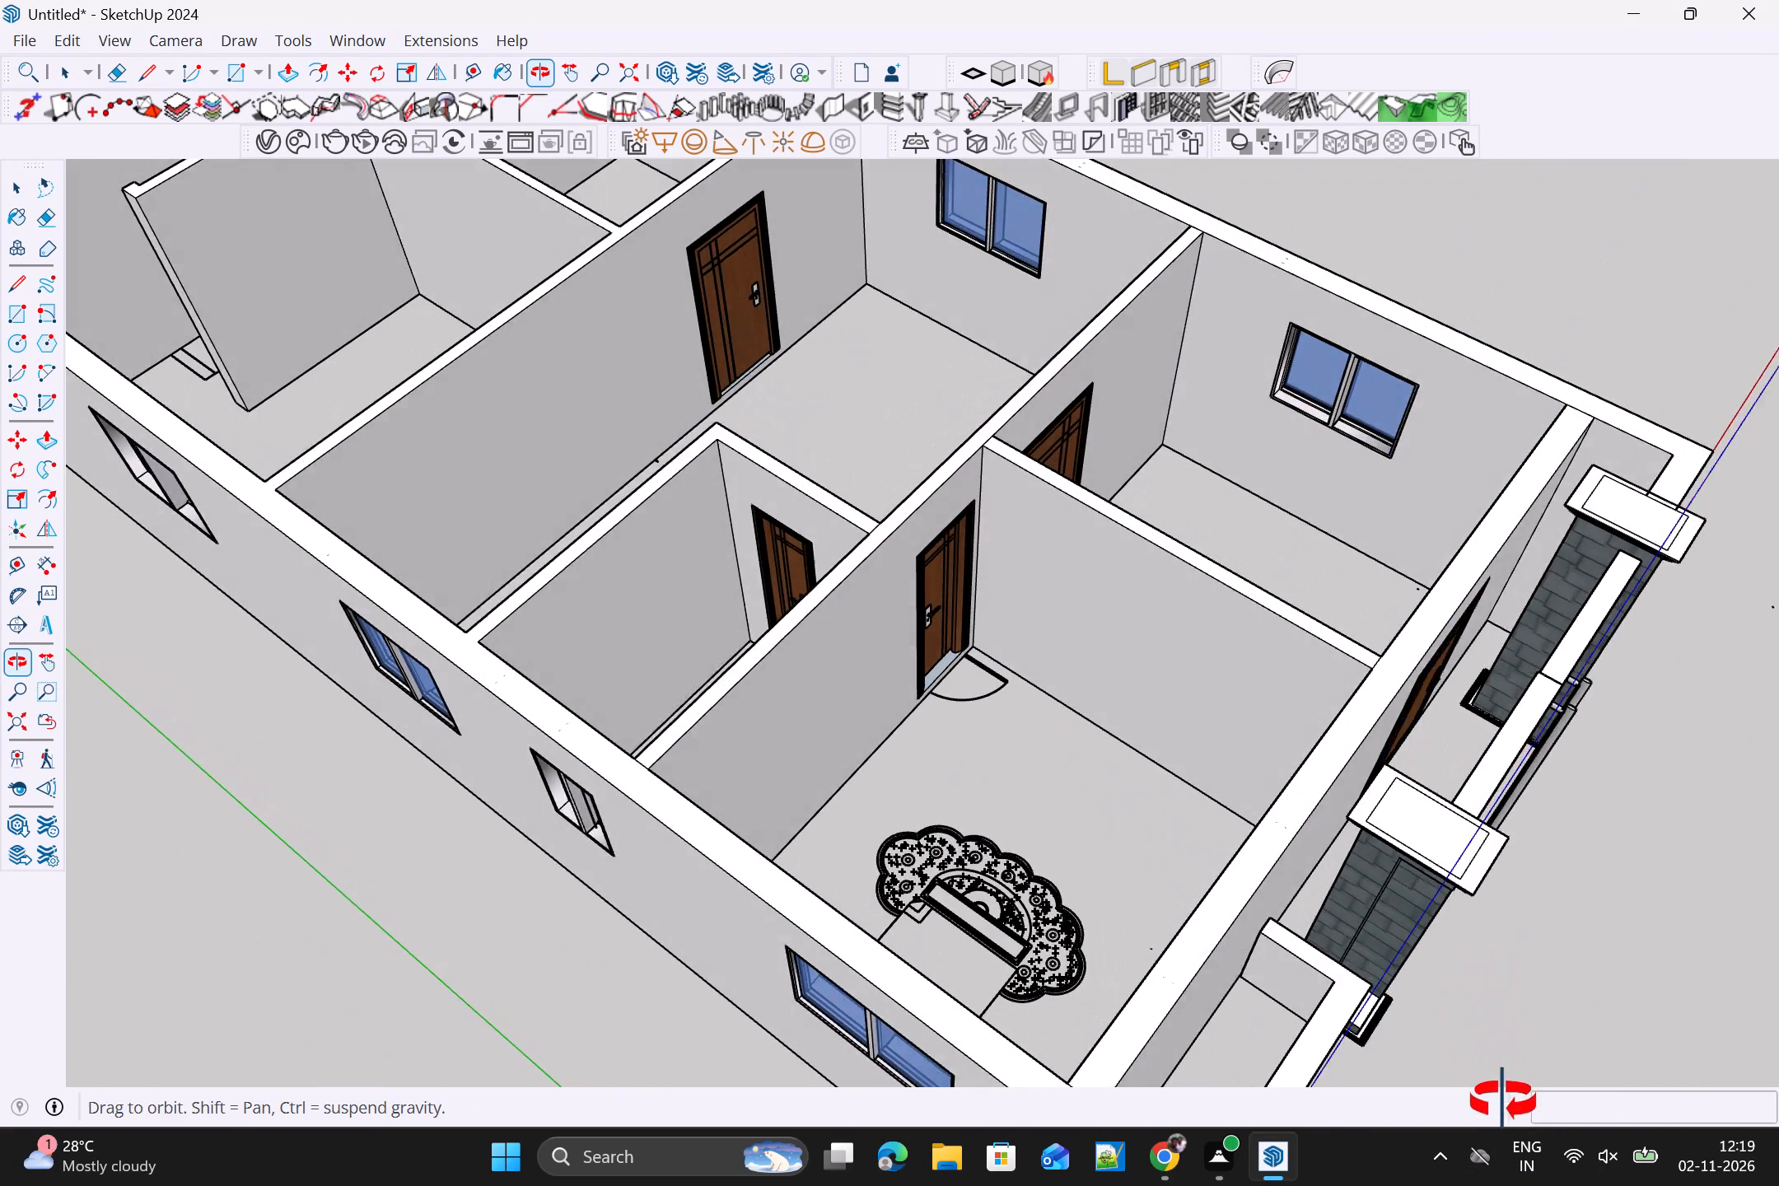
middle_drag(1503, 1101, 923, 838)
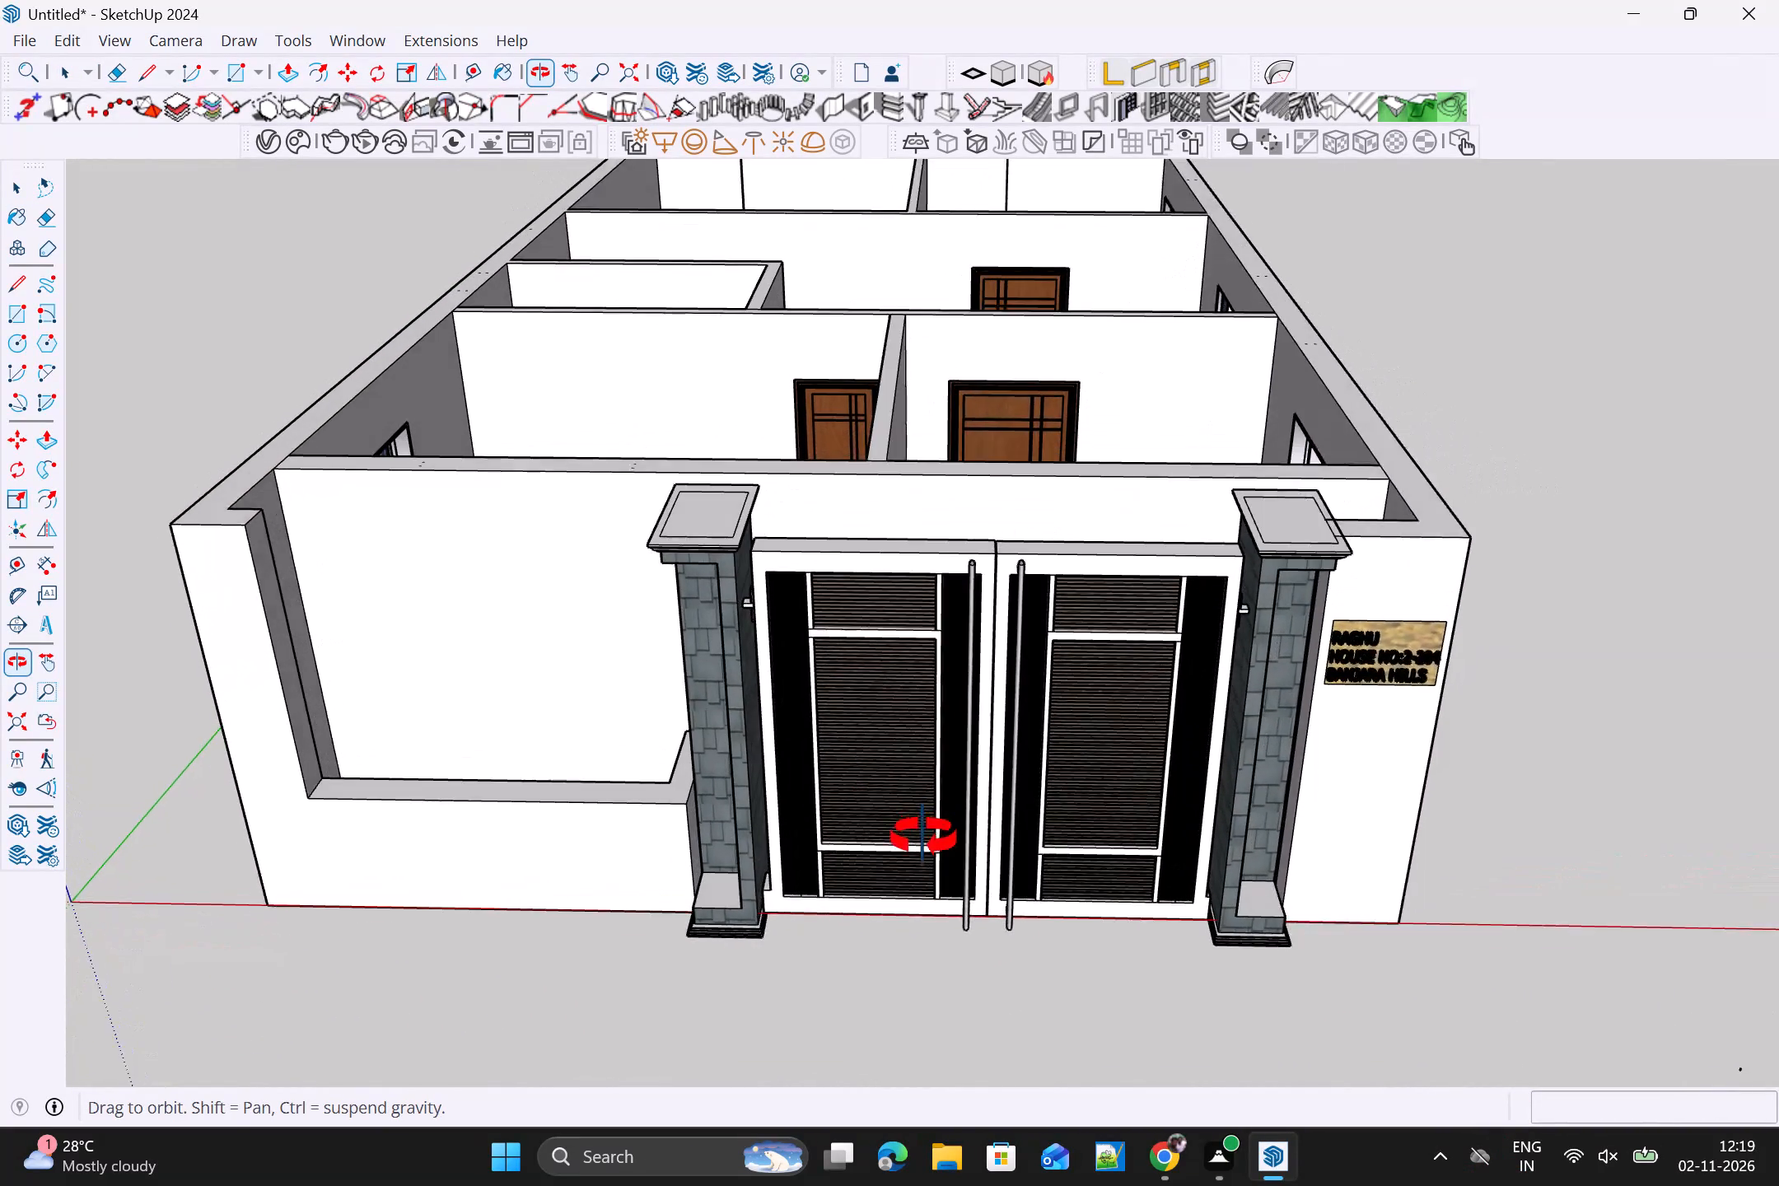
middle_drag(923, 838, 922, 838)
scroll(923, 838, up, 1)
middle_drag(955, 831, 960, 856)
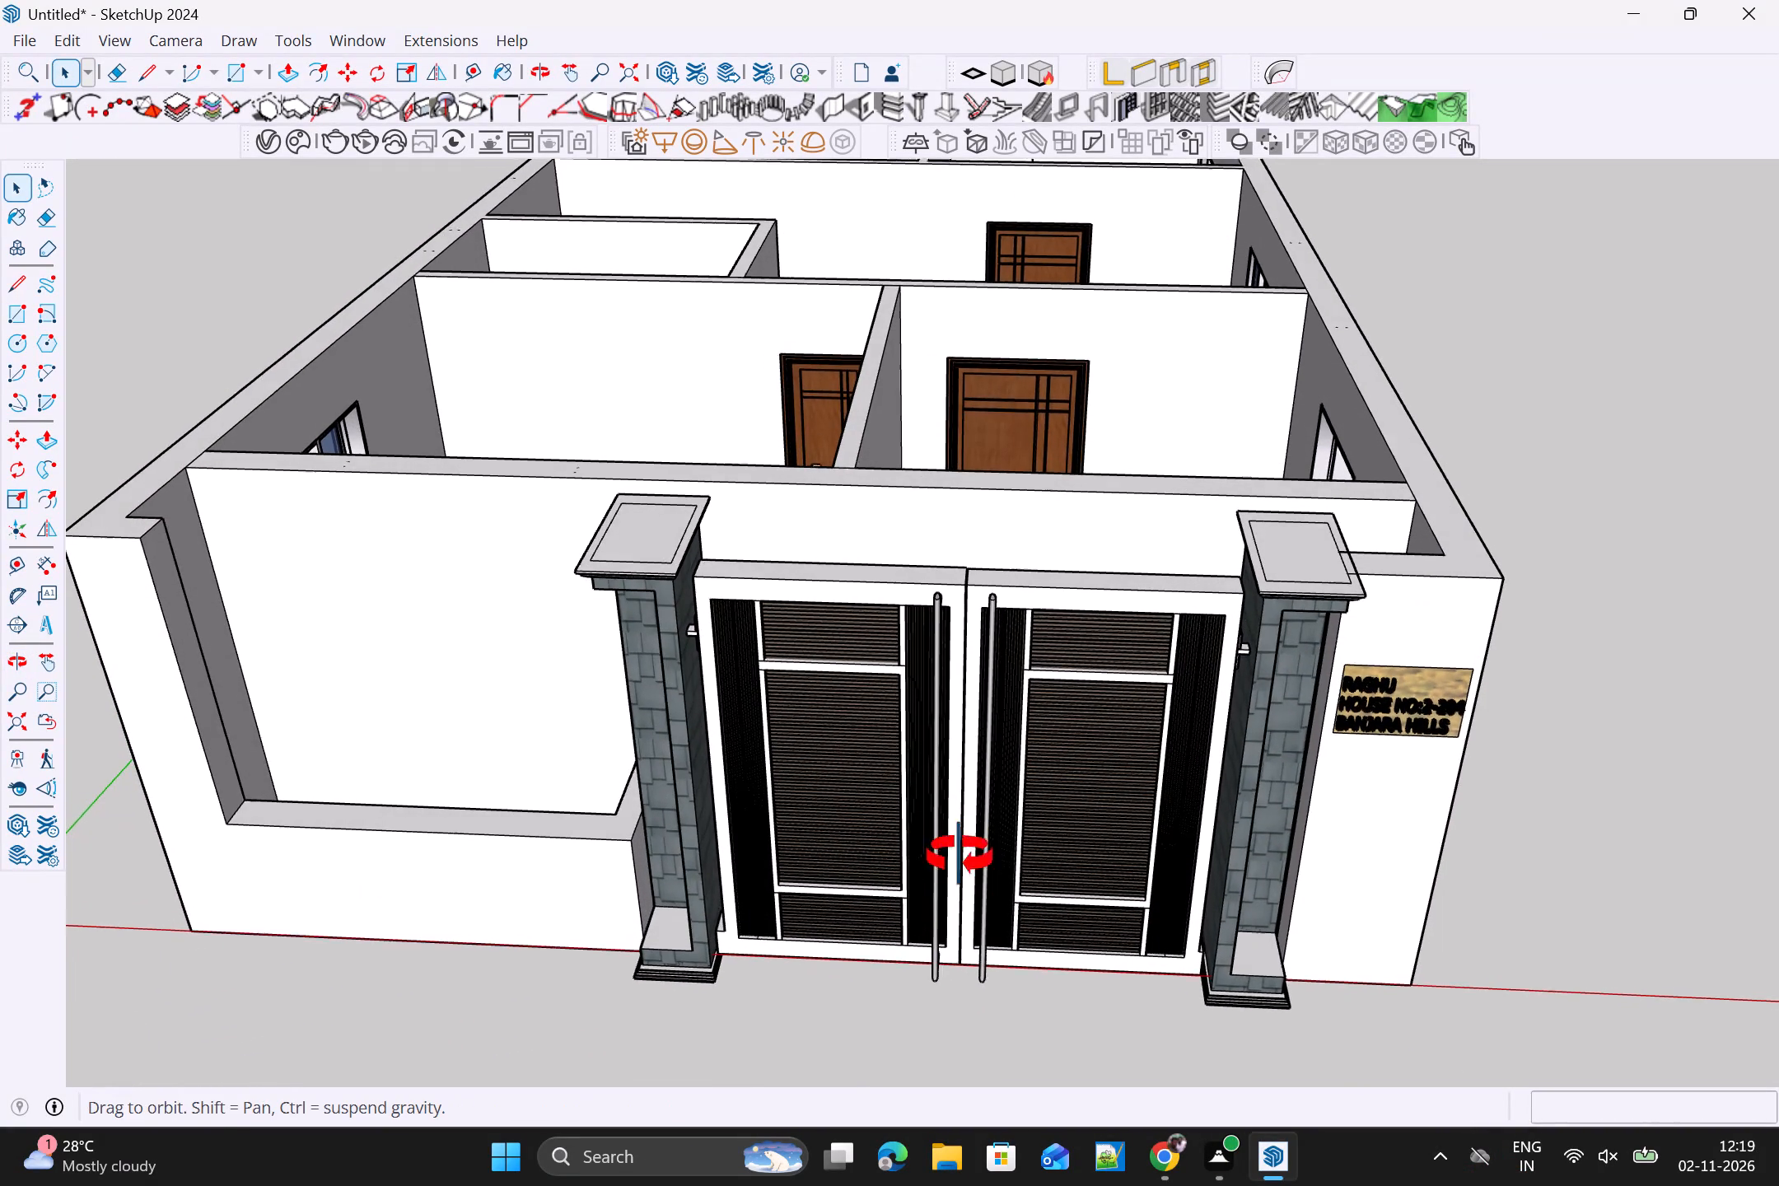
middle_drag(960, 856, 1423, 791)
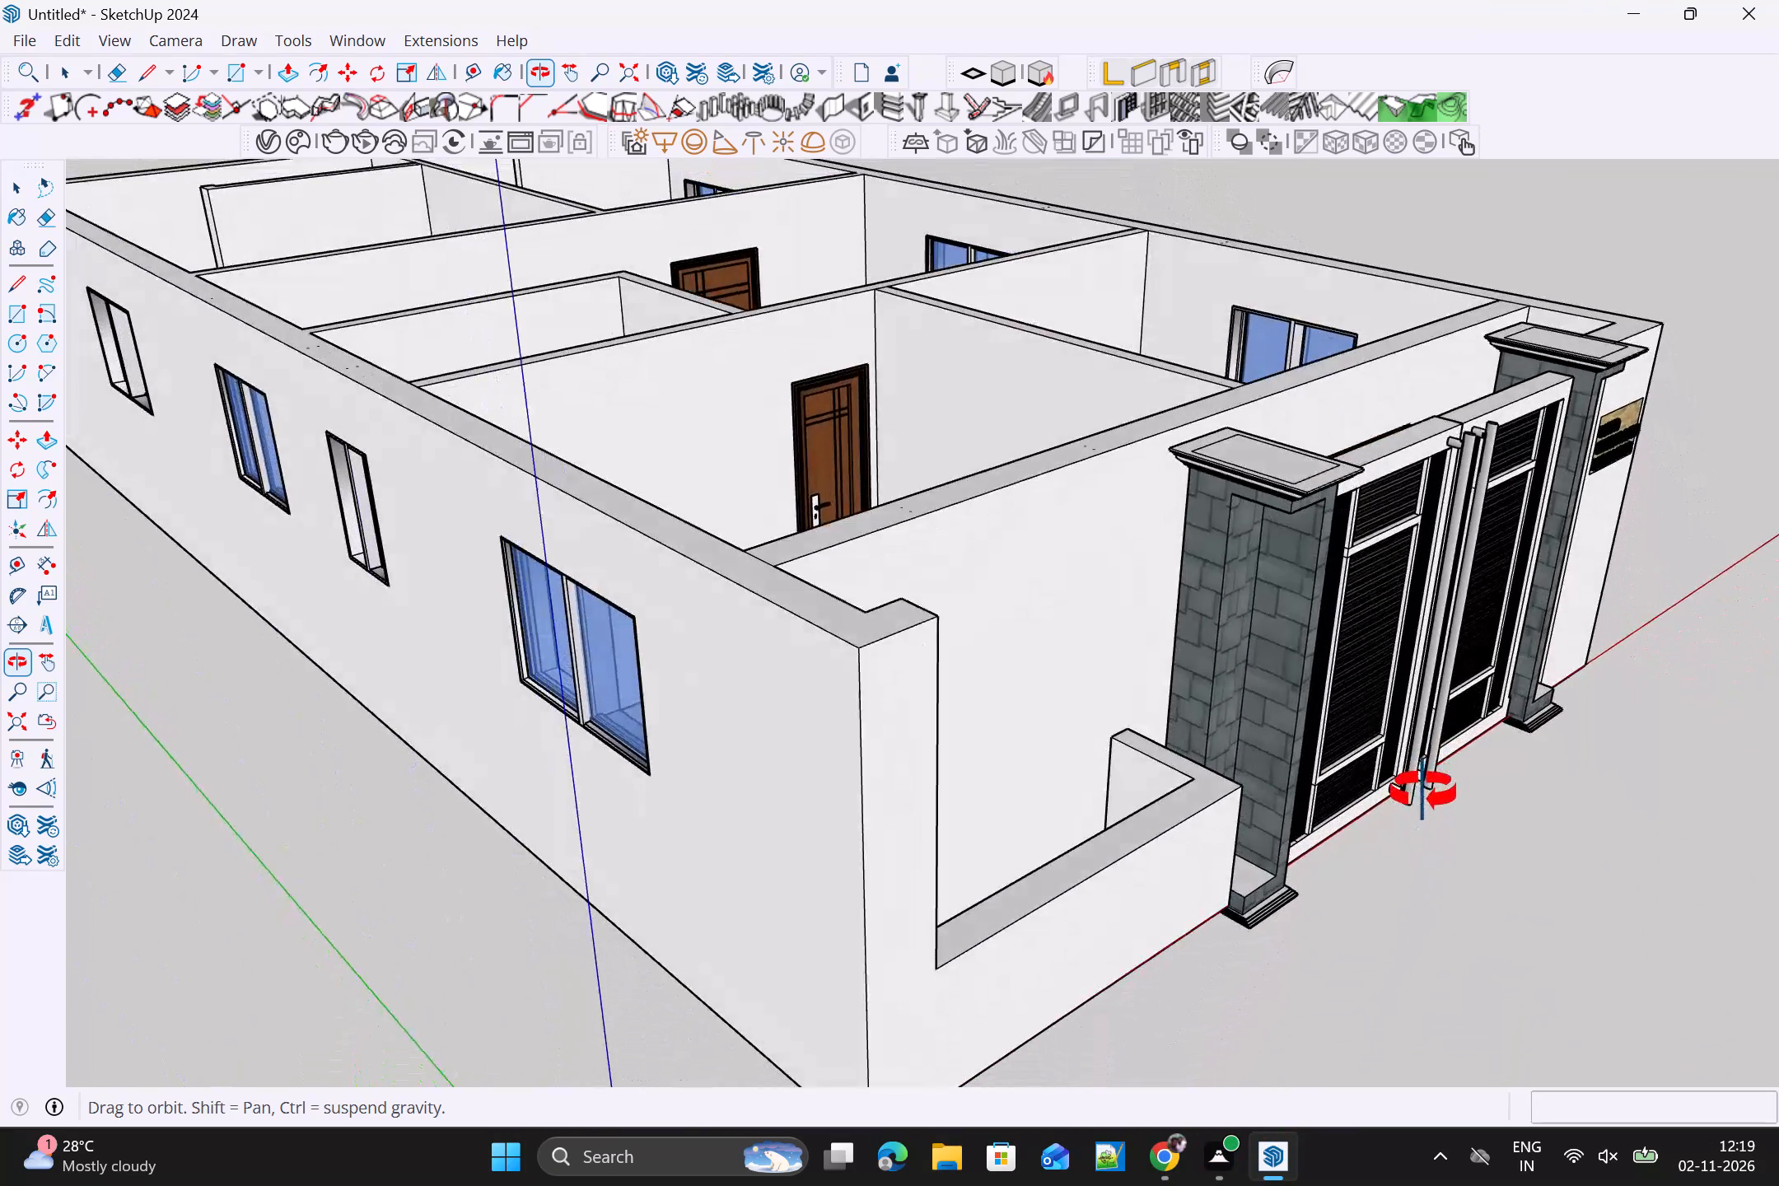
middle_drag(1423, 791, 1133, 771)
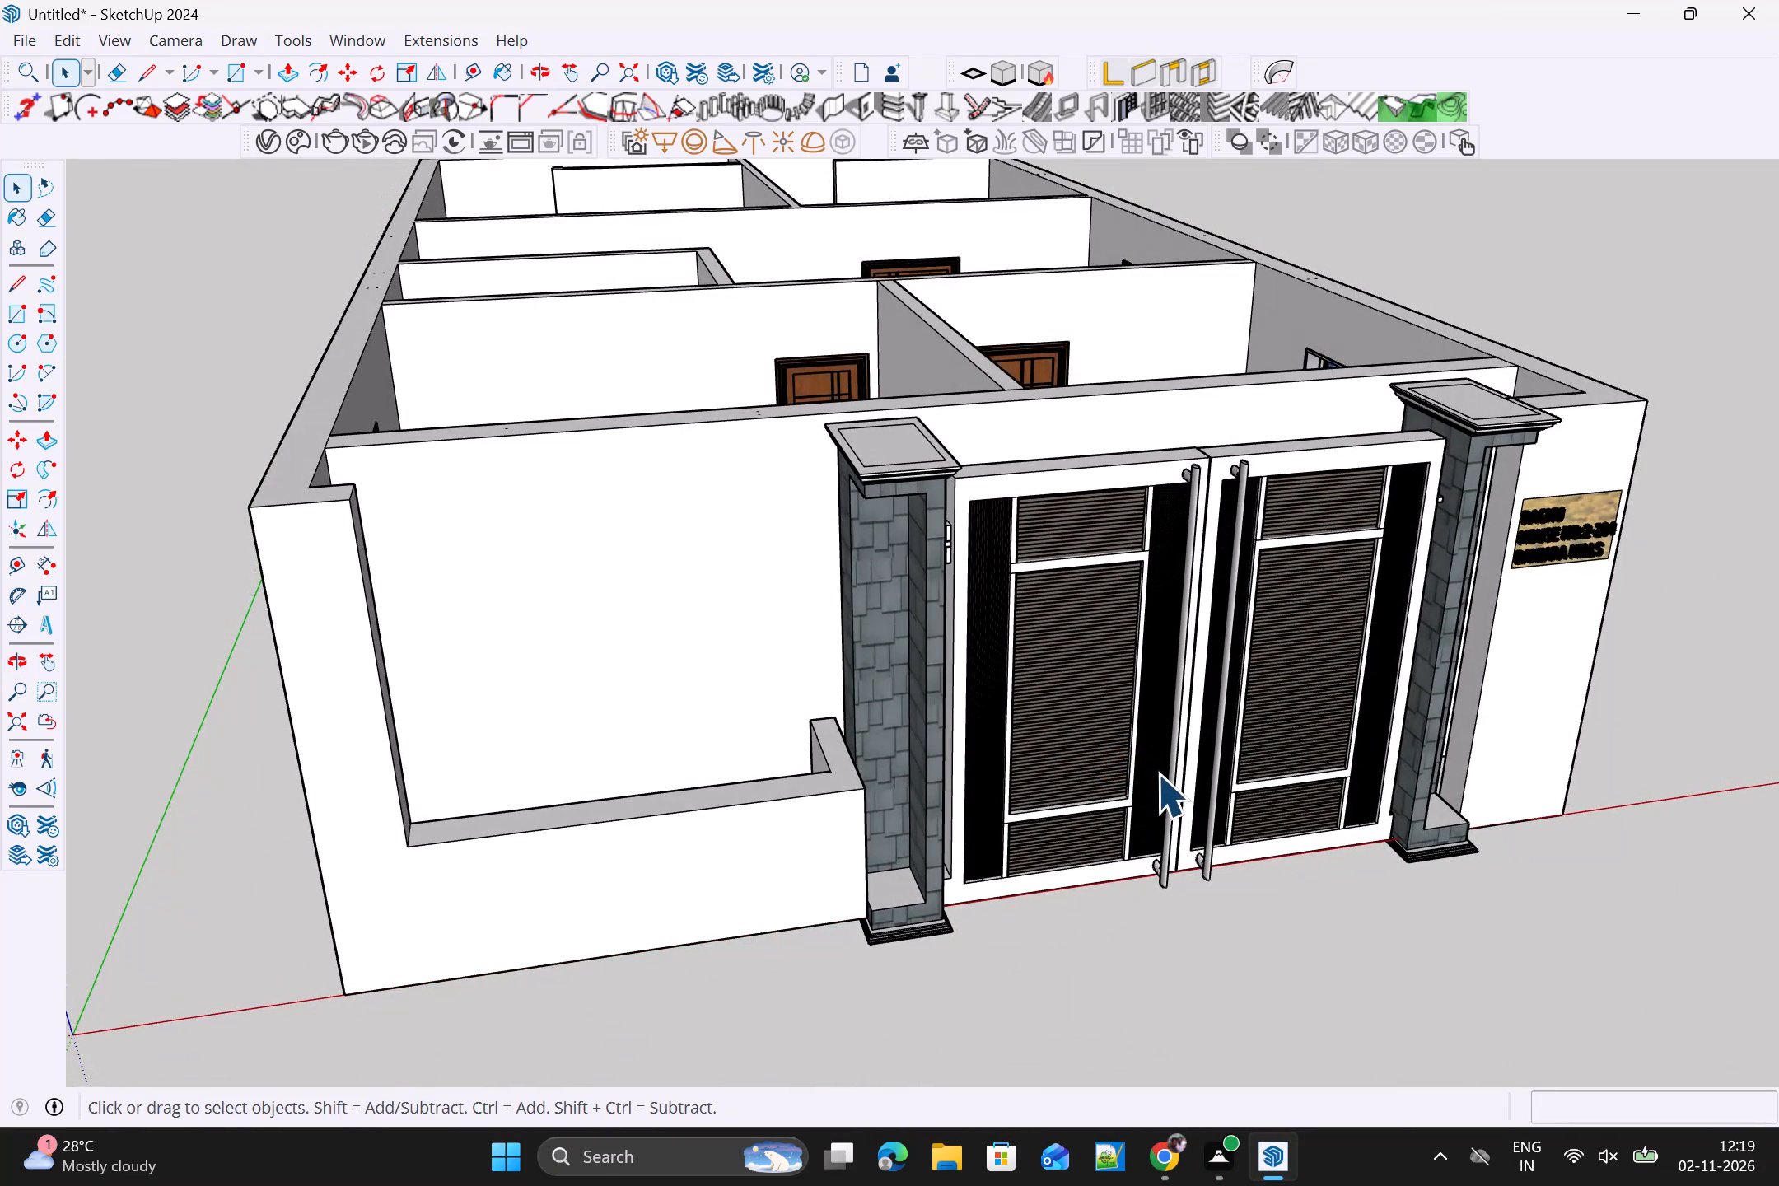
Inspect the entrance gate, its stone pillars and the corner-wall nameplate from the front and the window side.
scroll(1161, 774, up, 2)
middle_drag(1127, 871, 1426, 868)
scroll(1426, 866, down, 5)
middle_drag(1582, 856, 1109, 772)
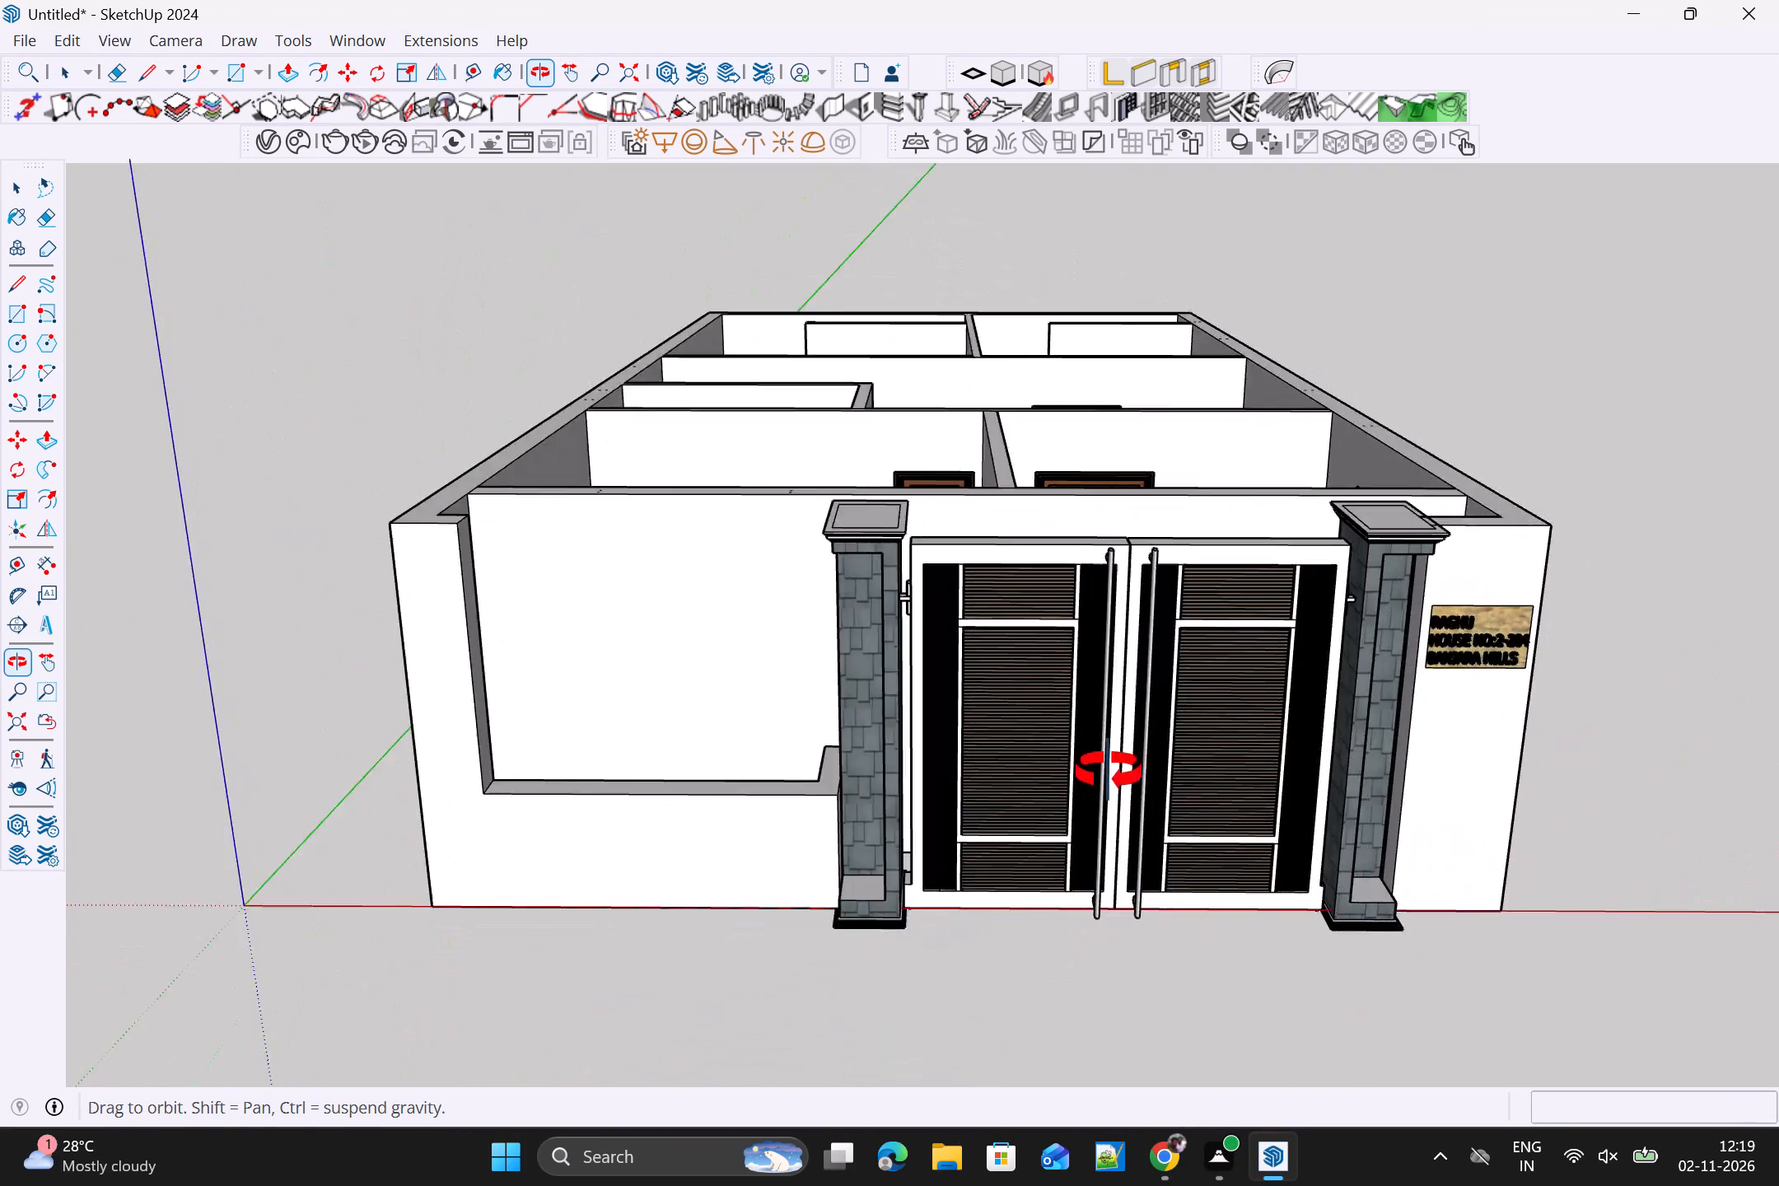
middle_drag(1109, 772, 924, 658)
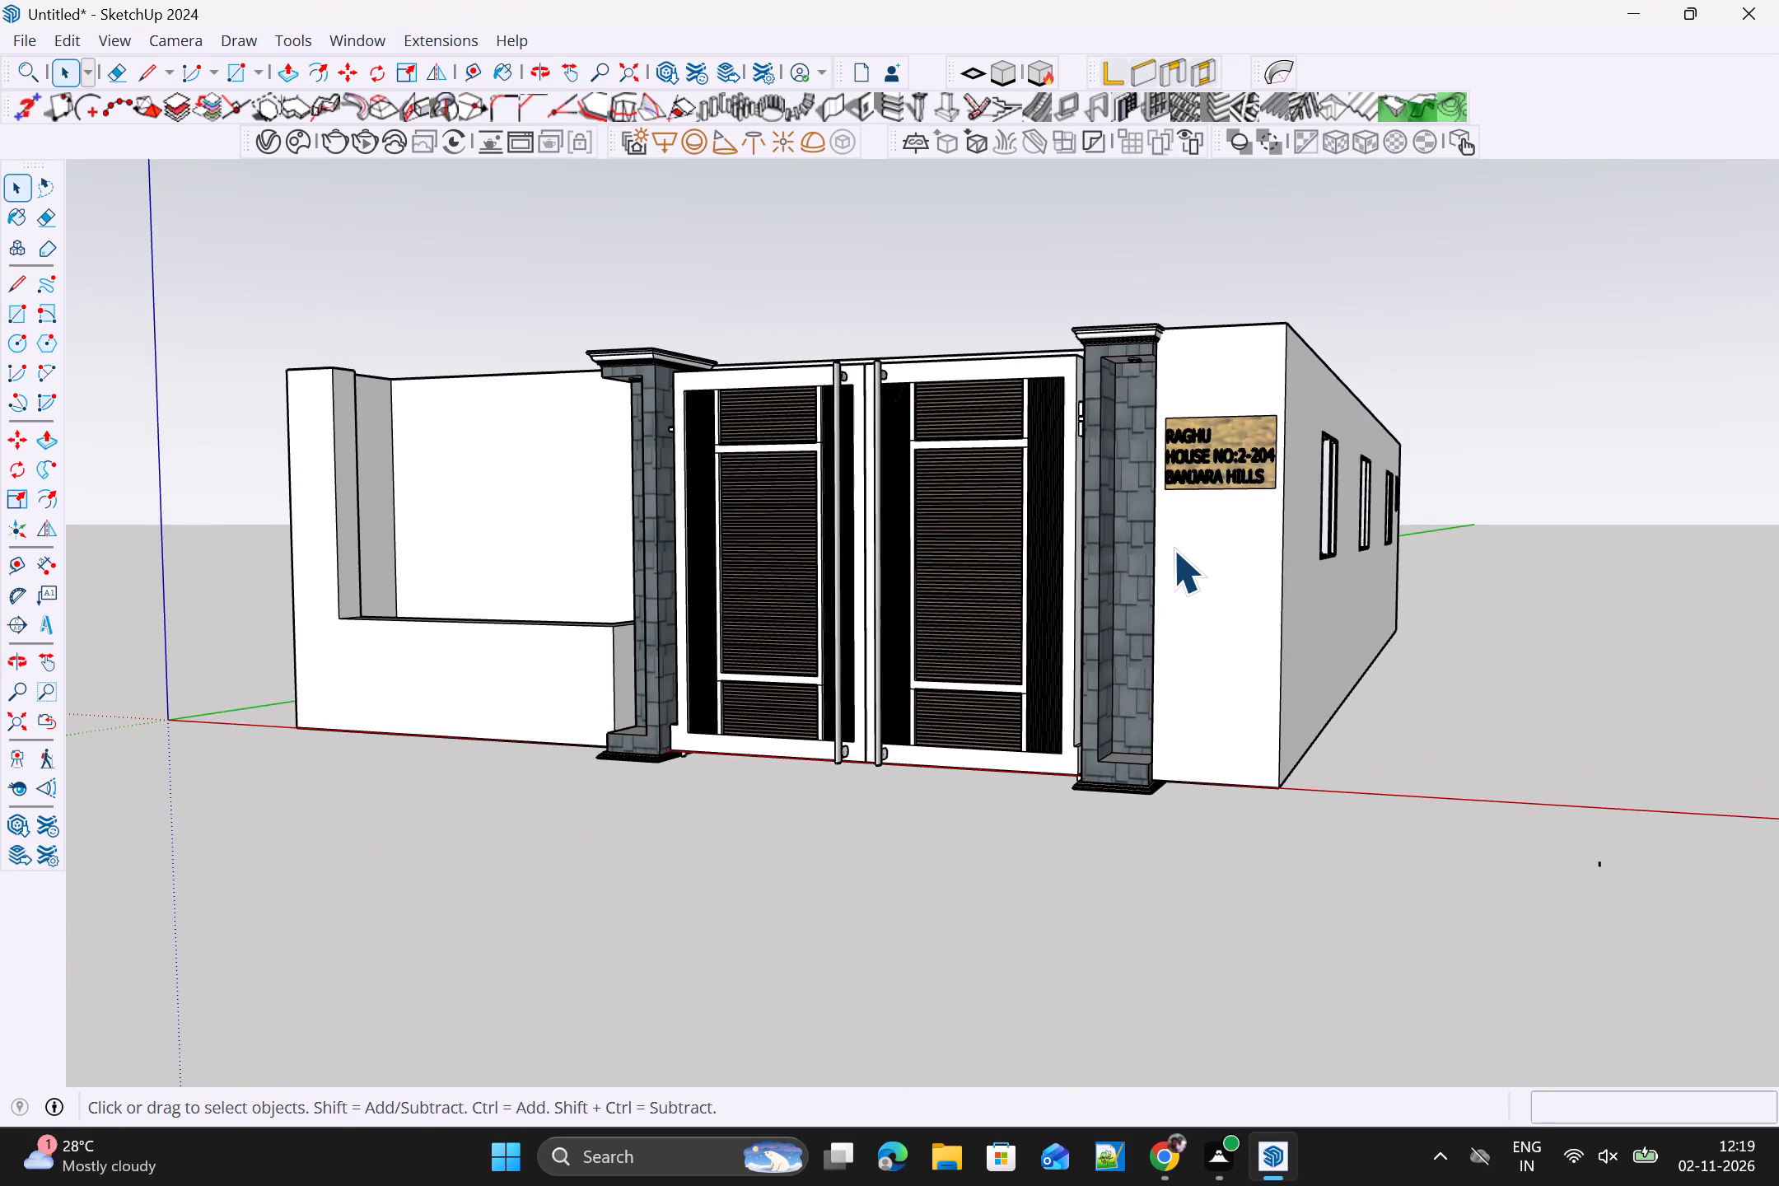
scroll(1174, 550, up, 4)
middle_drag(1247, 564, 1018, 768)
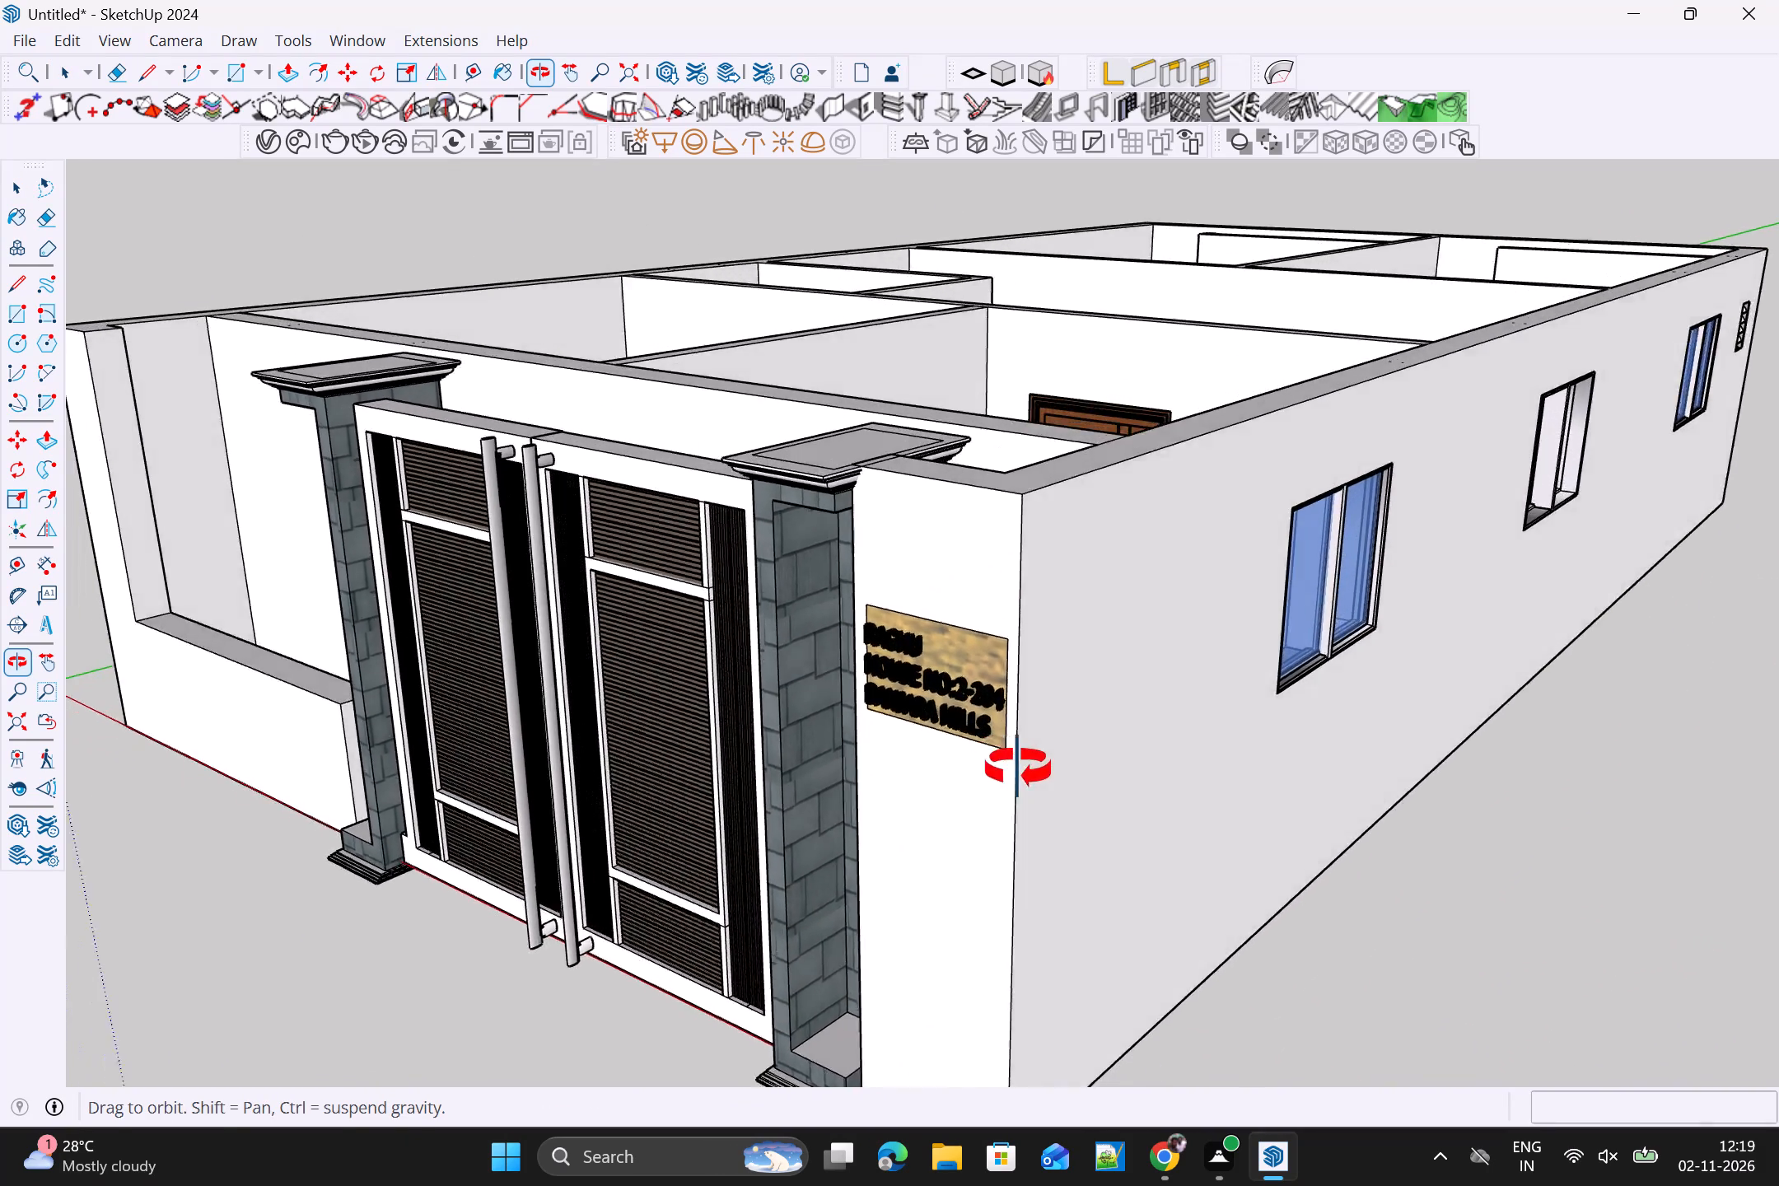
middle_drag(1018, 768, 1422, 667)
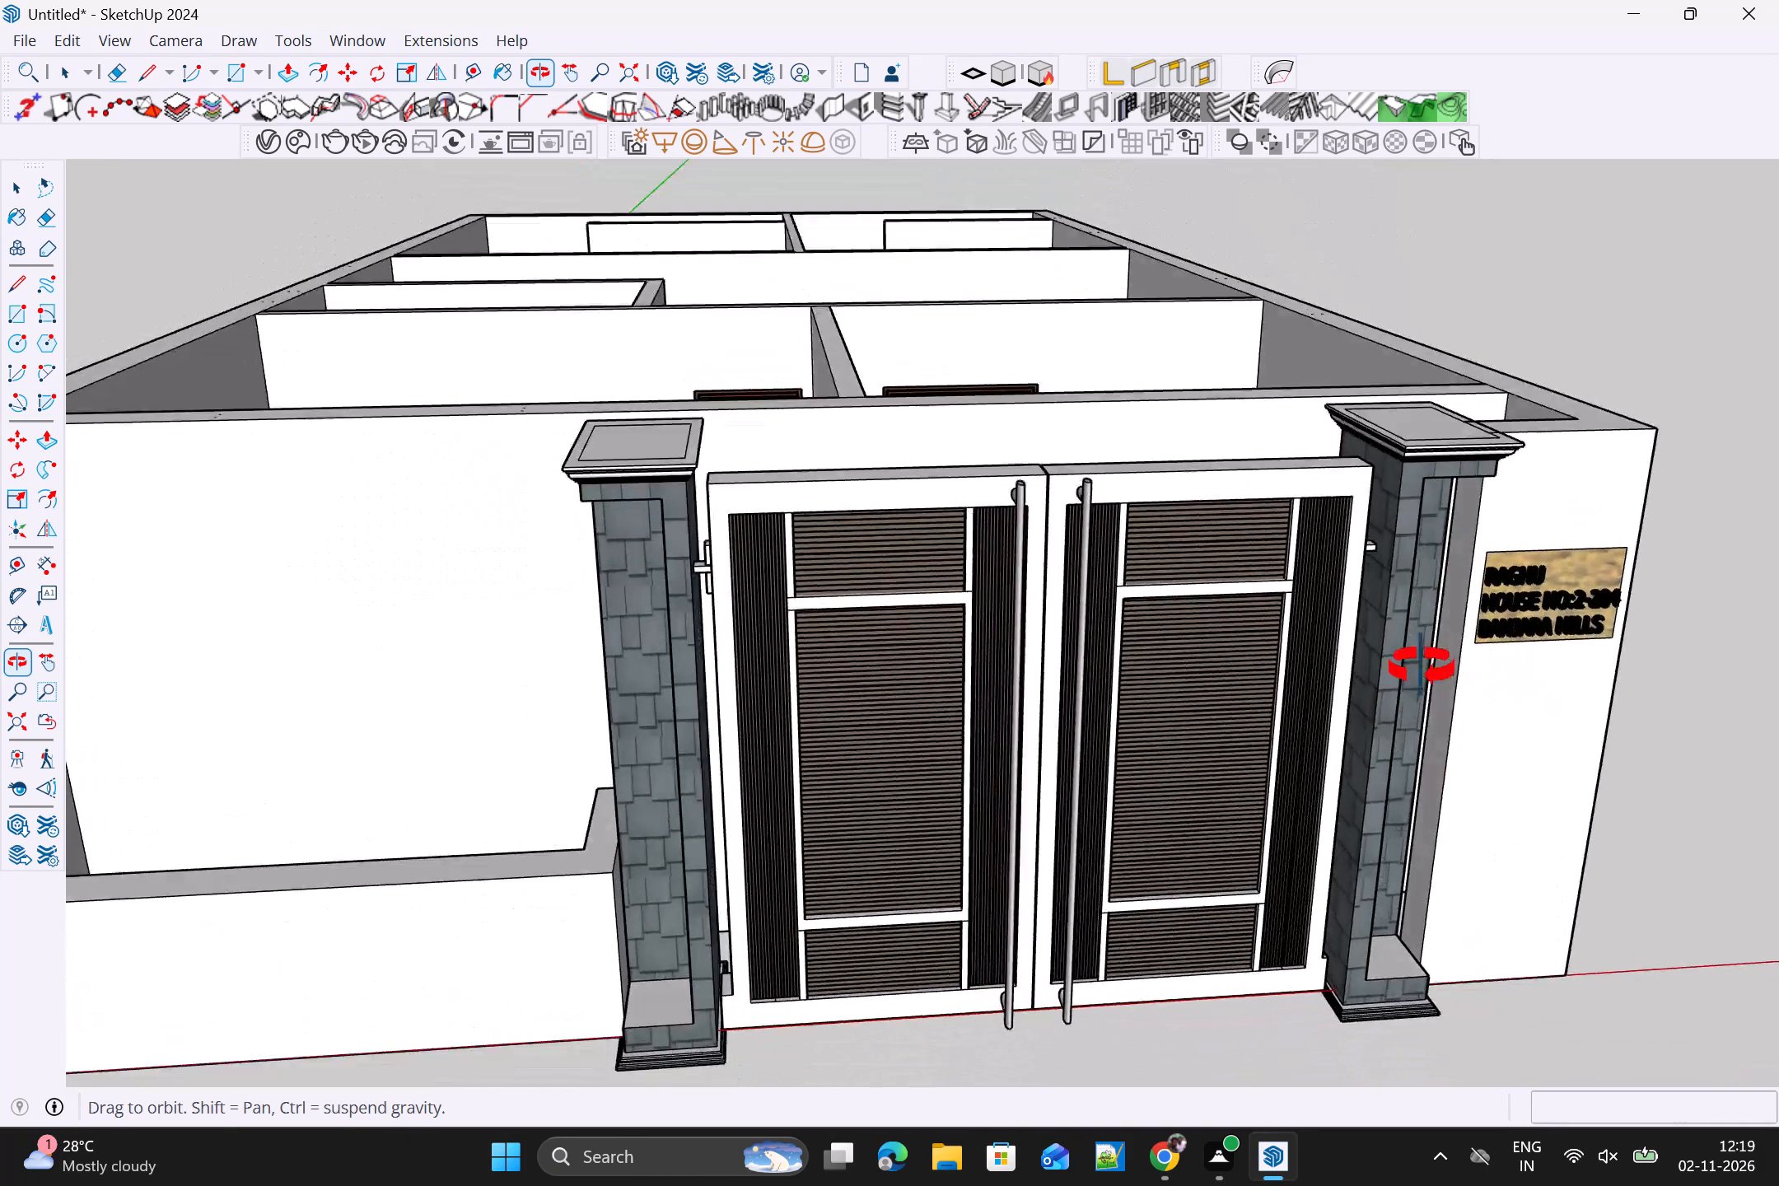
middle_drag(1422, 667, 1389, 611)
scroll(1402, 610, up, 1)
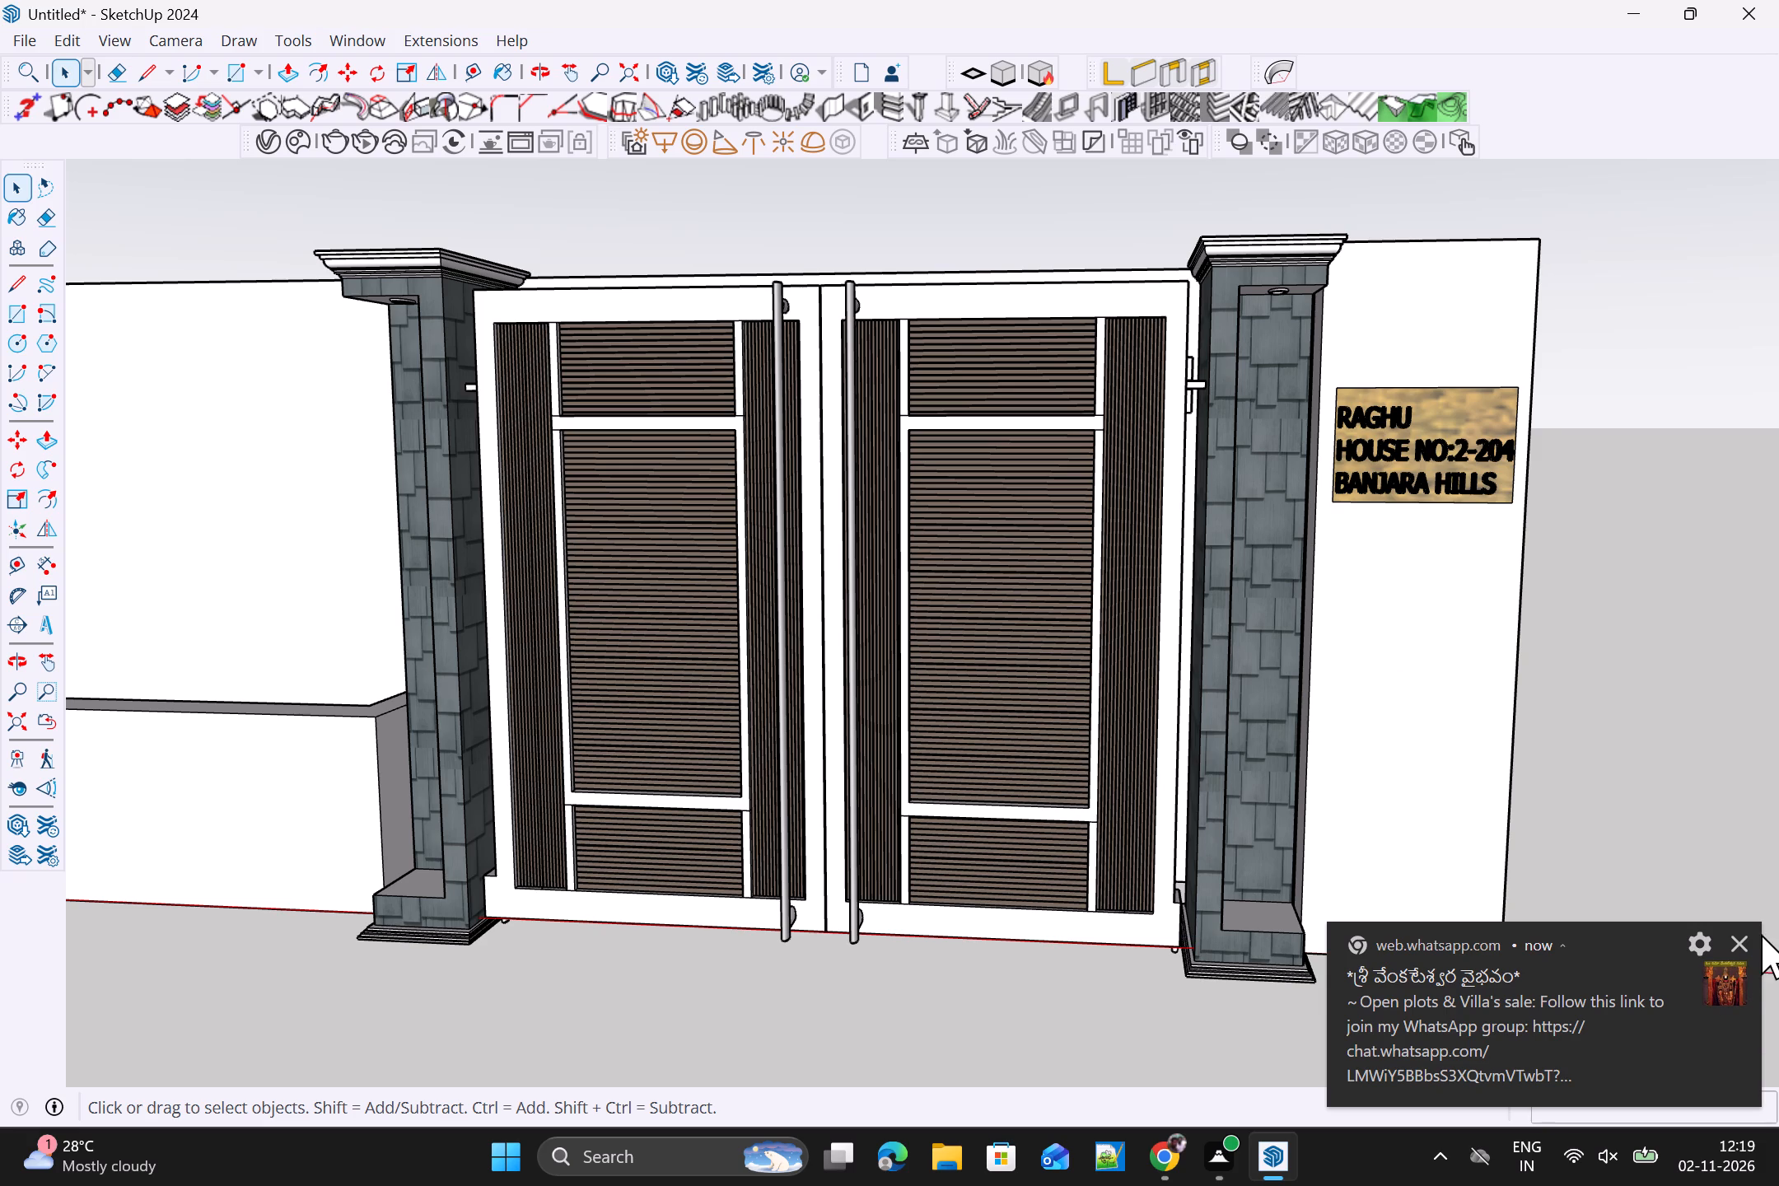
Dismiss the WhatsApp web notification covering the model.
click(1739, 939)
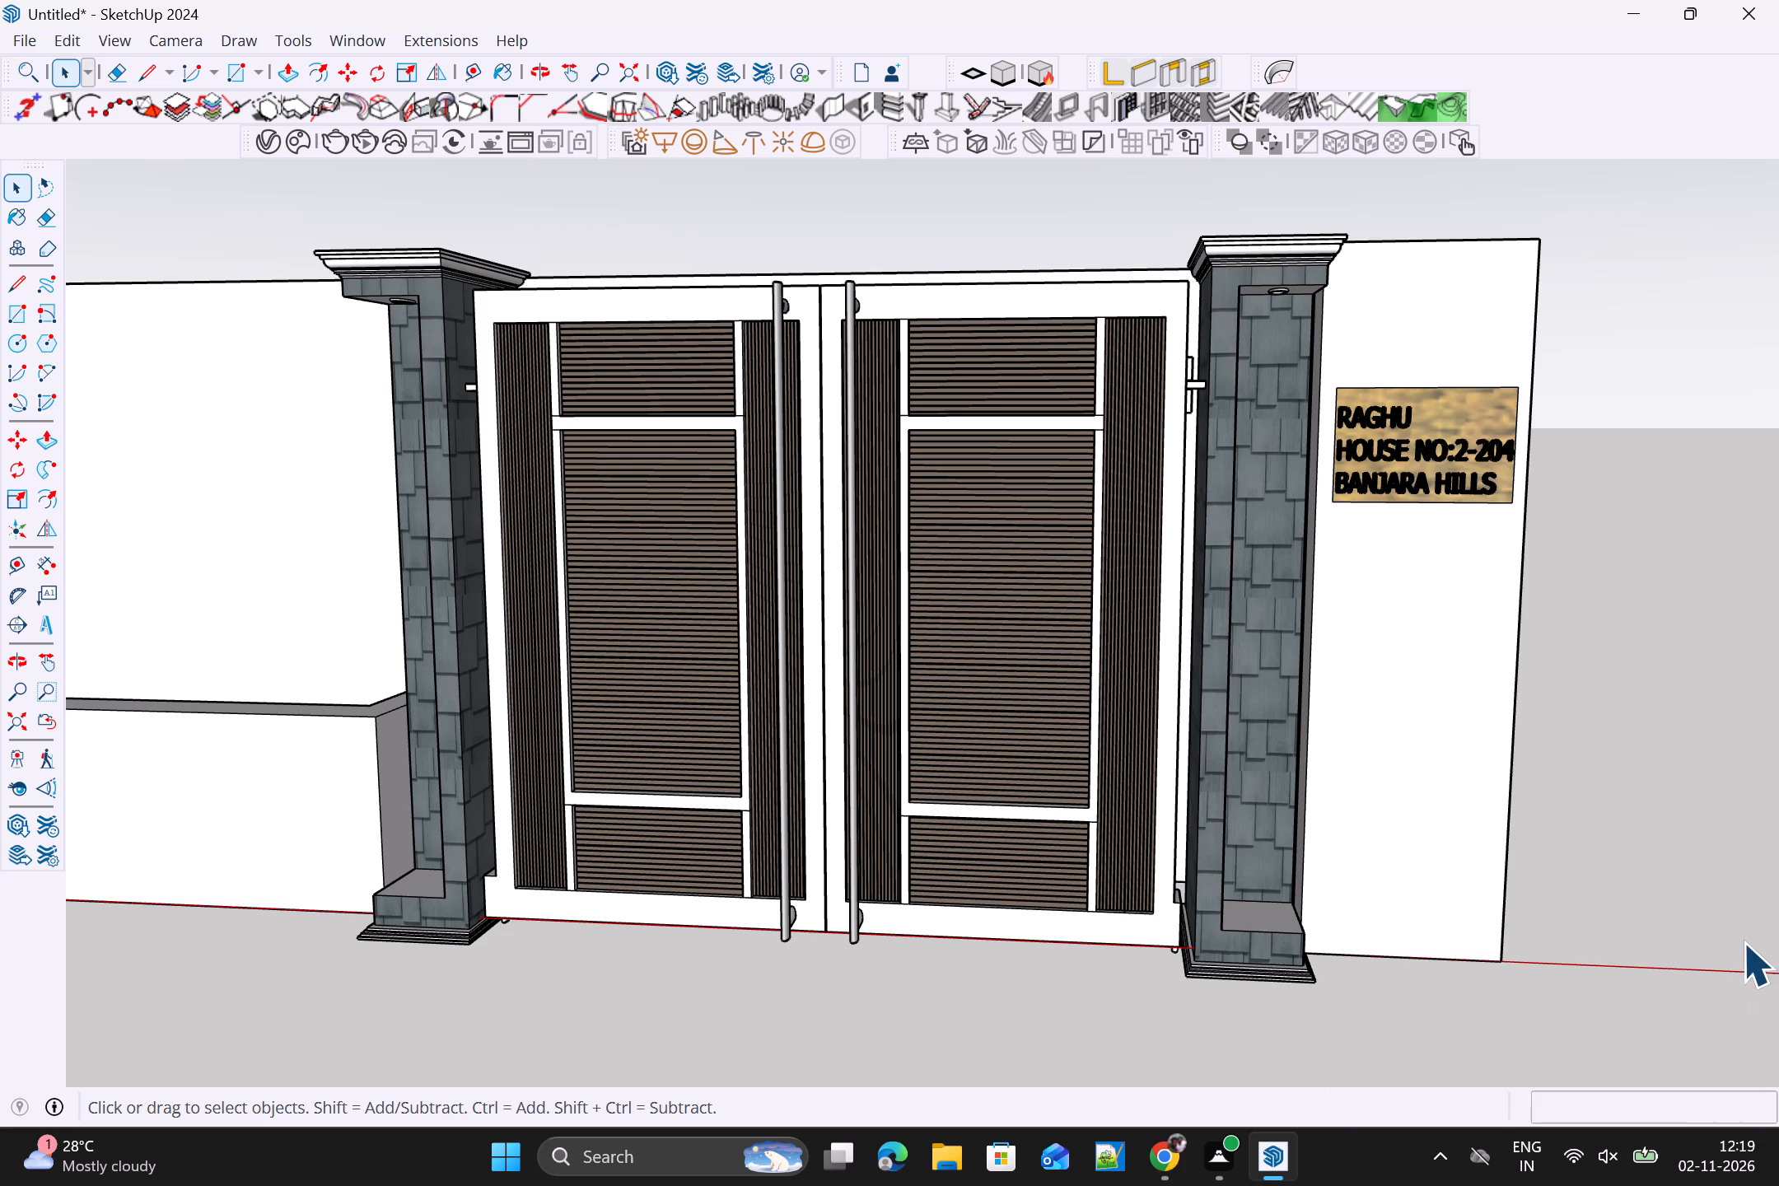
Examine the whole house layout from farther away and above, including the rooms and the side wall with windows.
scroll(1753, 943, down, 7)
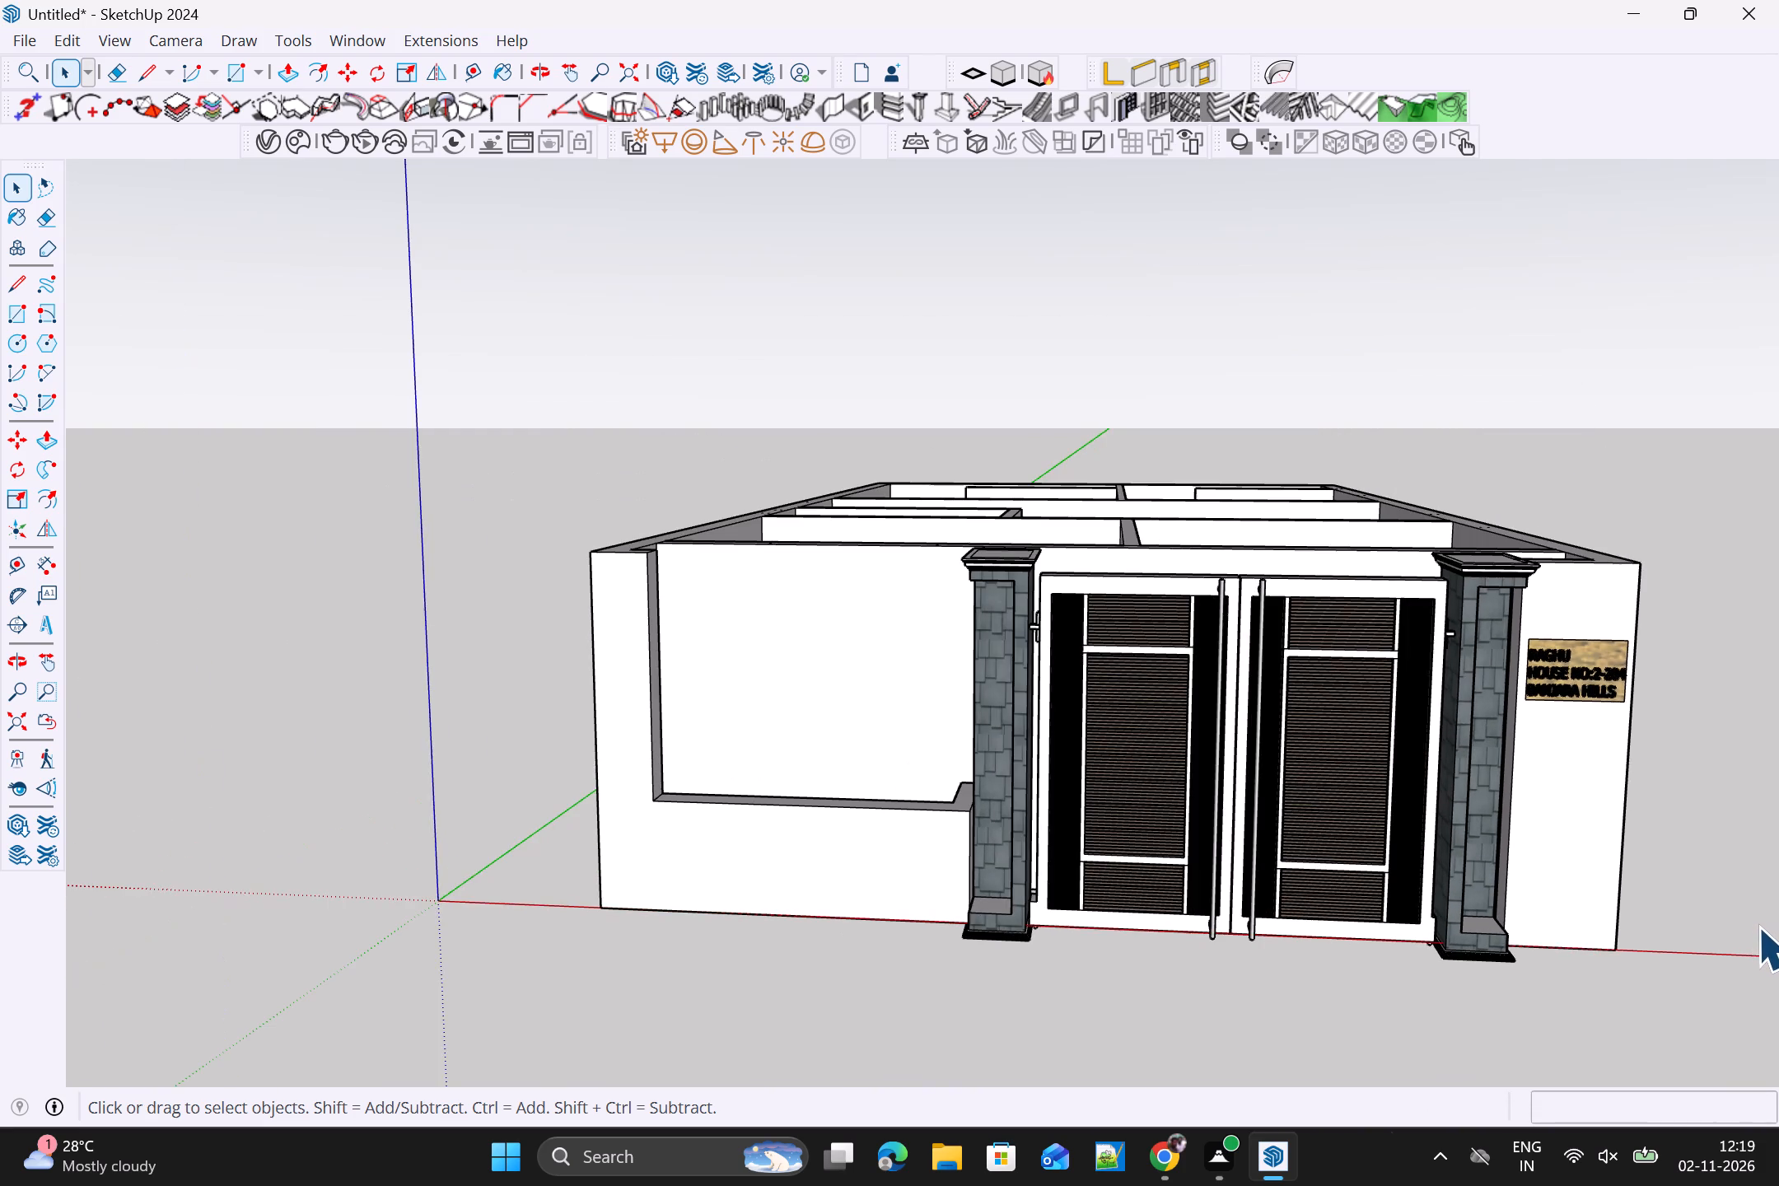
scroll(1736, 893, down, 3)
middle_drag(1574, 791, 1418, 998)
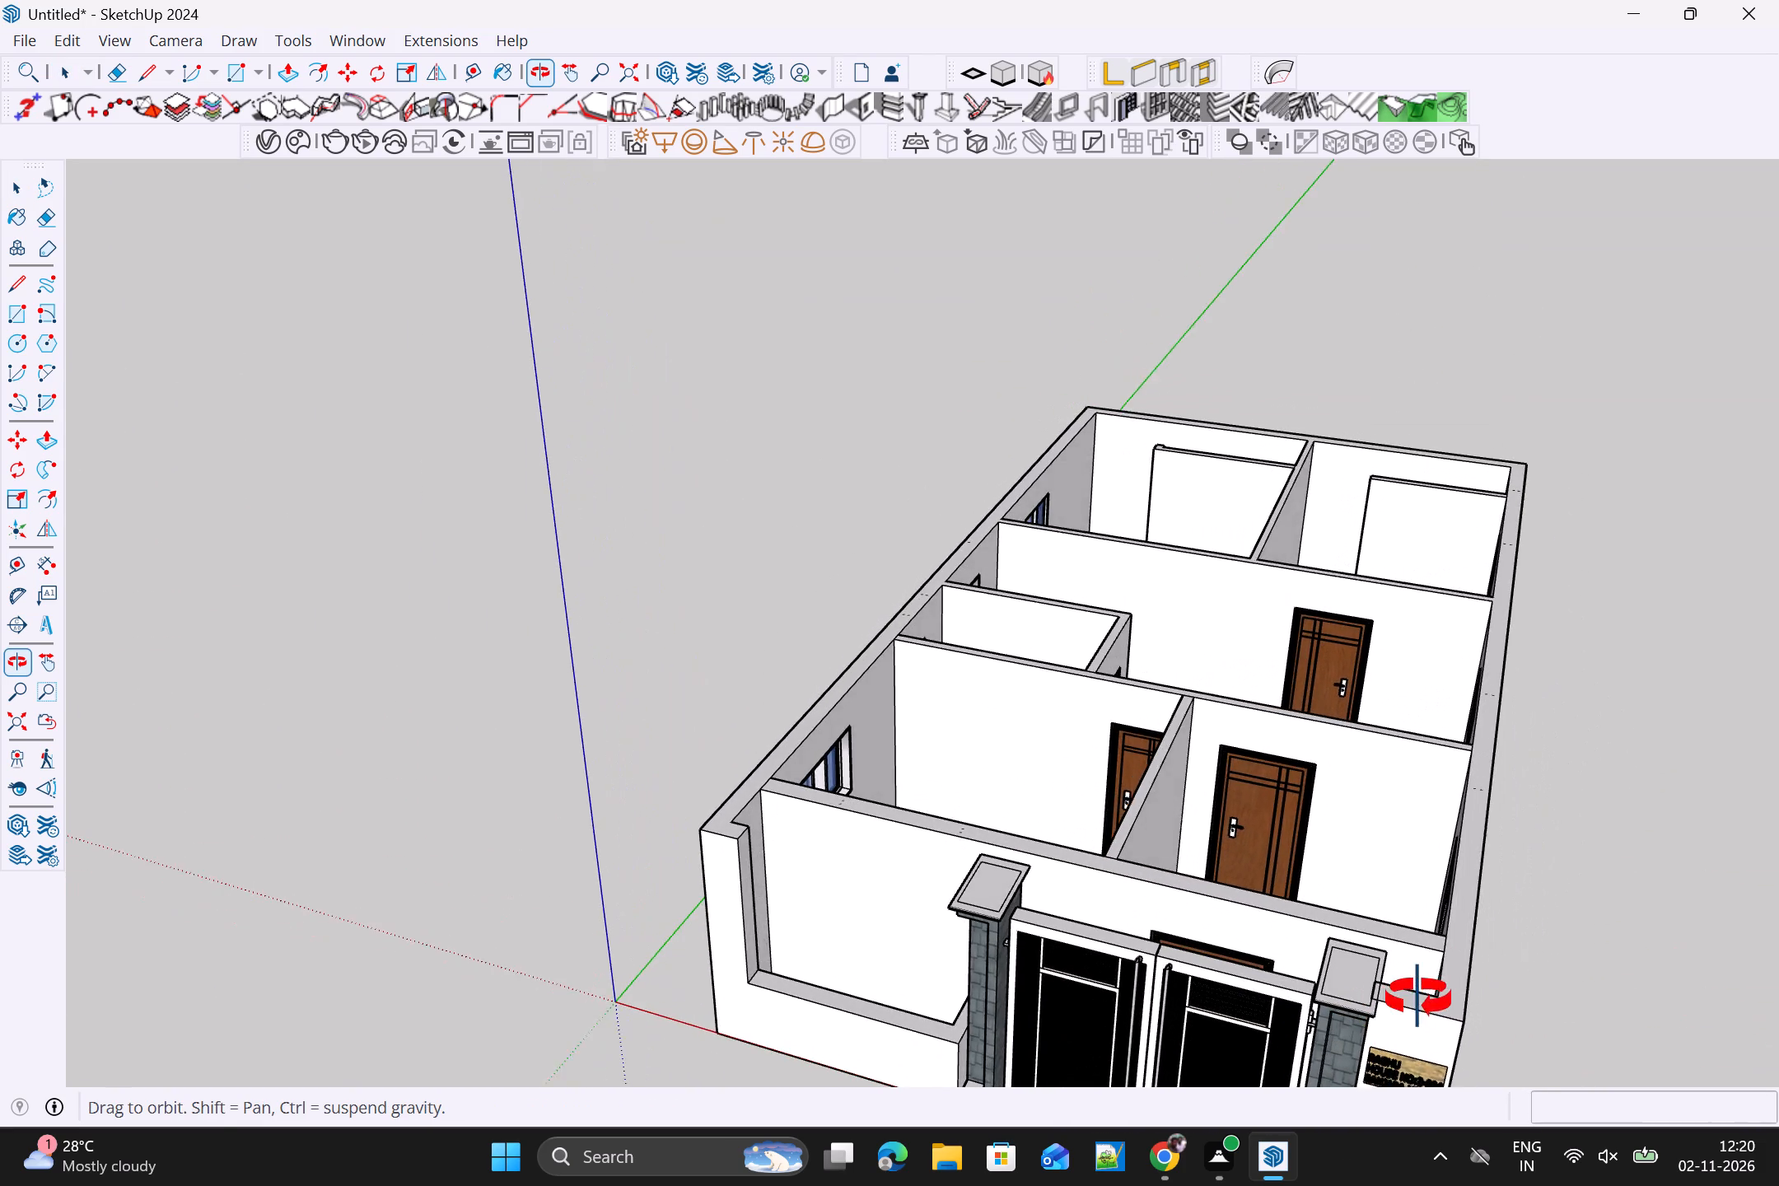
middle_drag(1418, 998, 1408, 996)
scroll(1465, 892, down, 2)
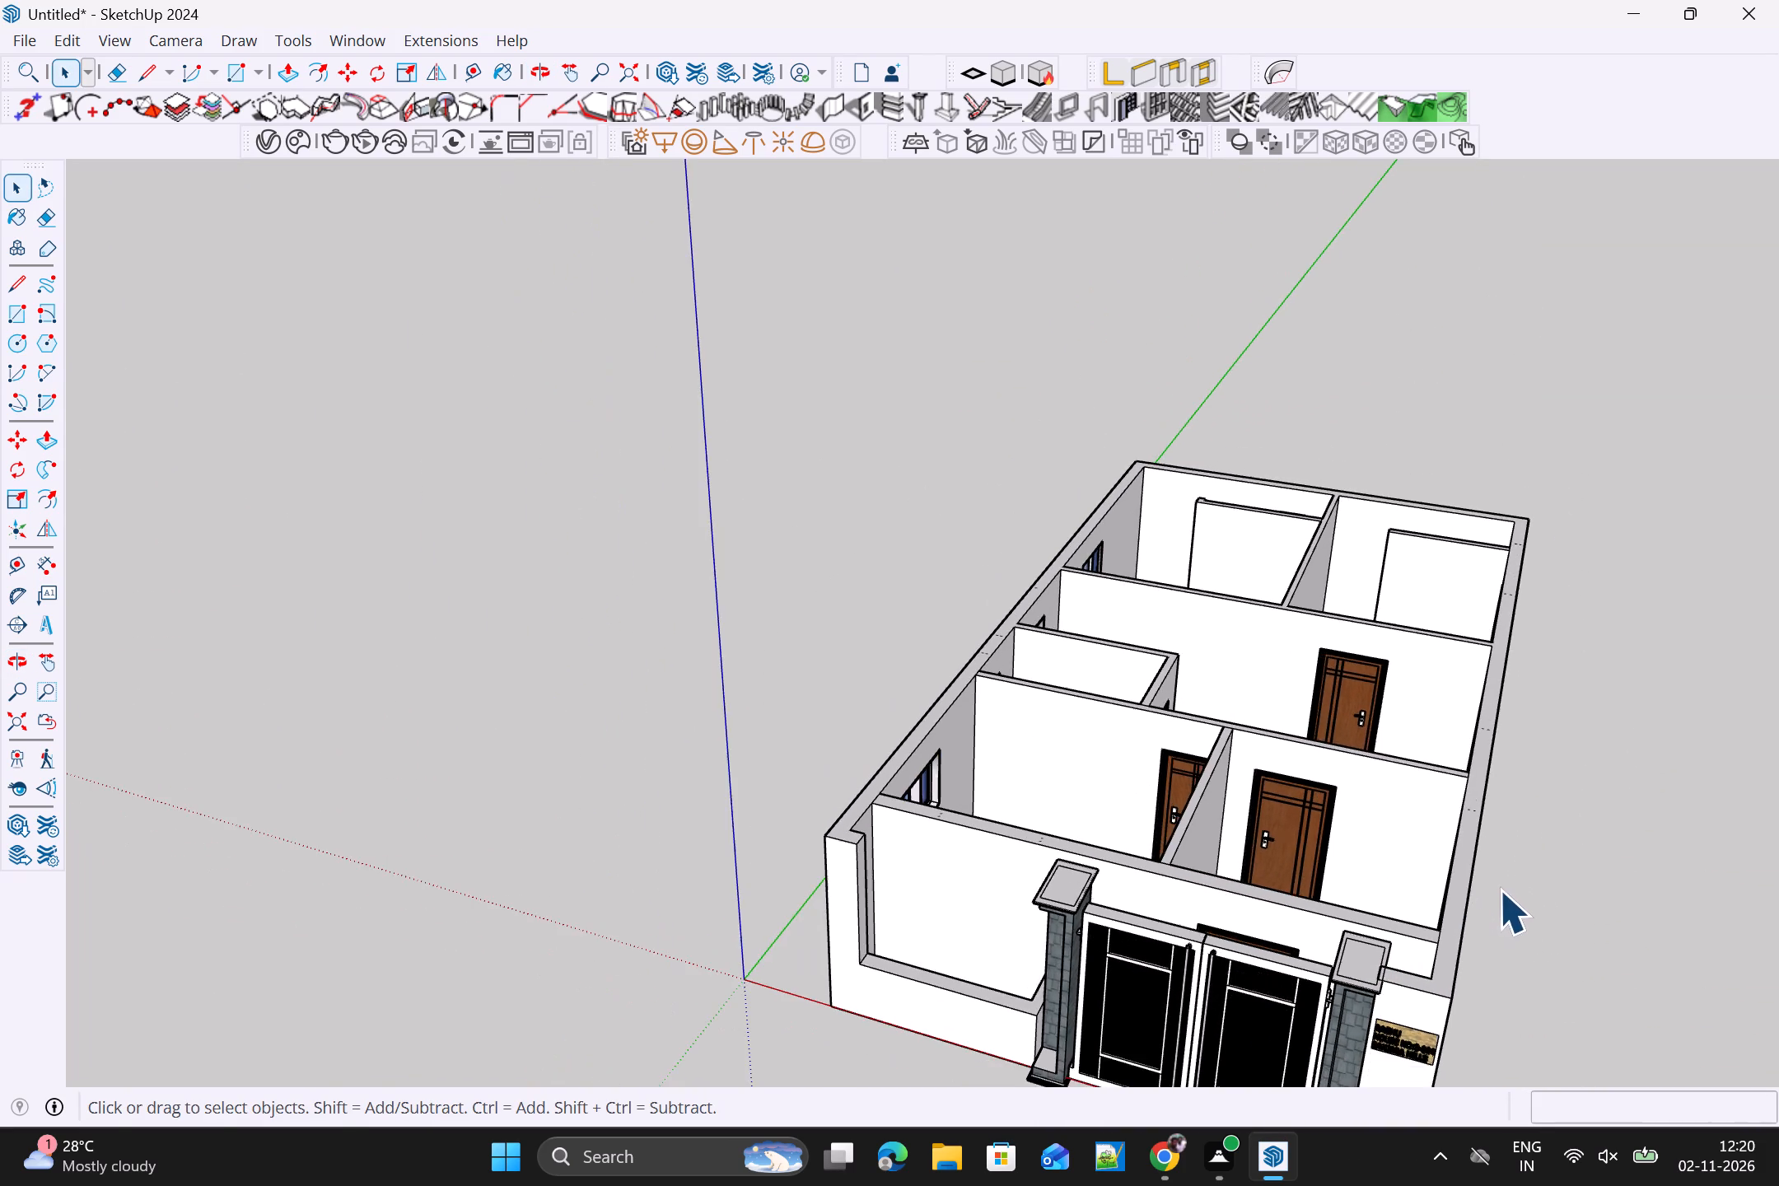
middle_drag(1529, 886, 1697, 662)
scroll(1686, 689, down, 2)
middle_drag(1714, 737, 998, 923)
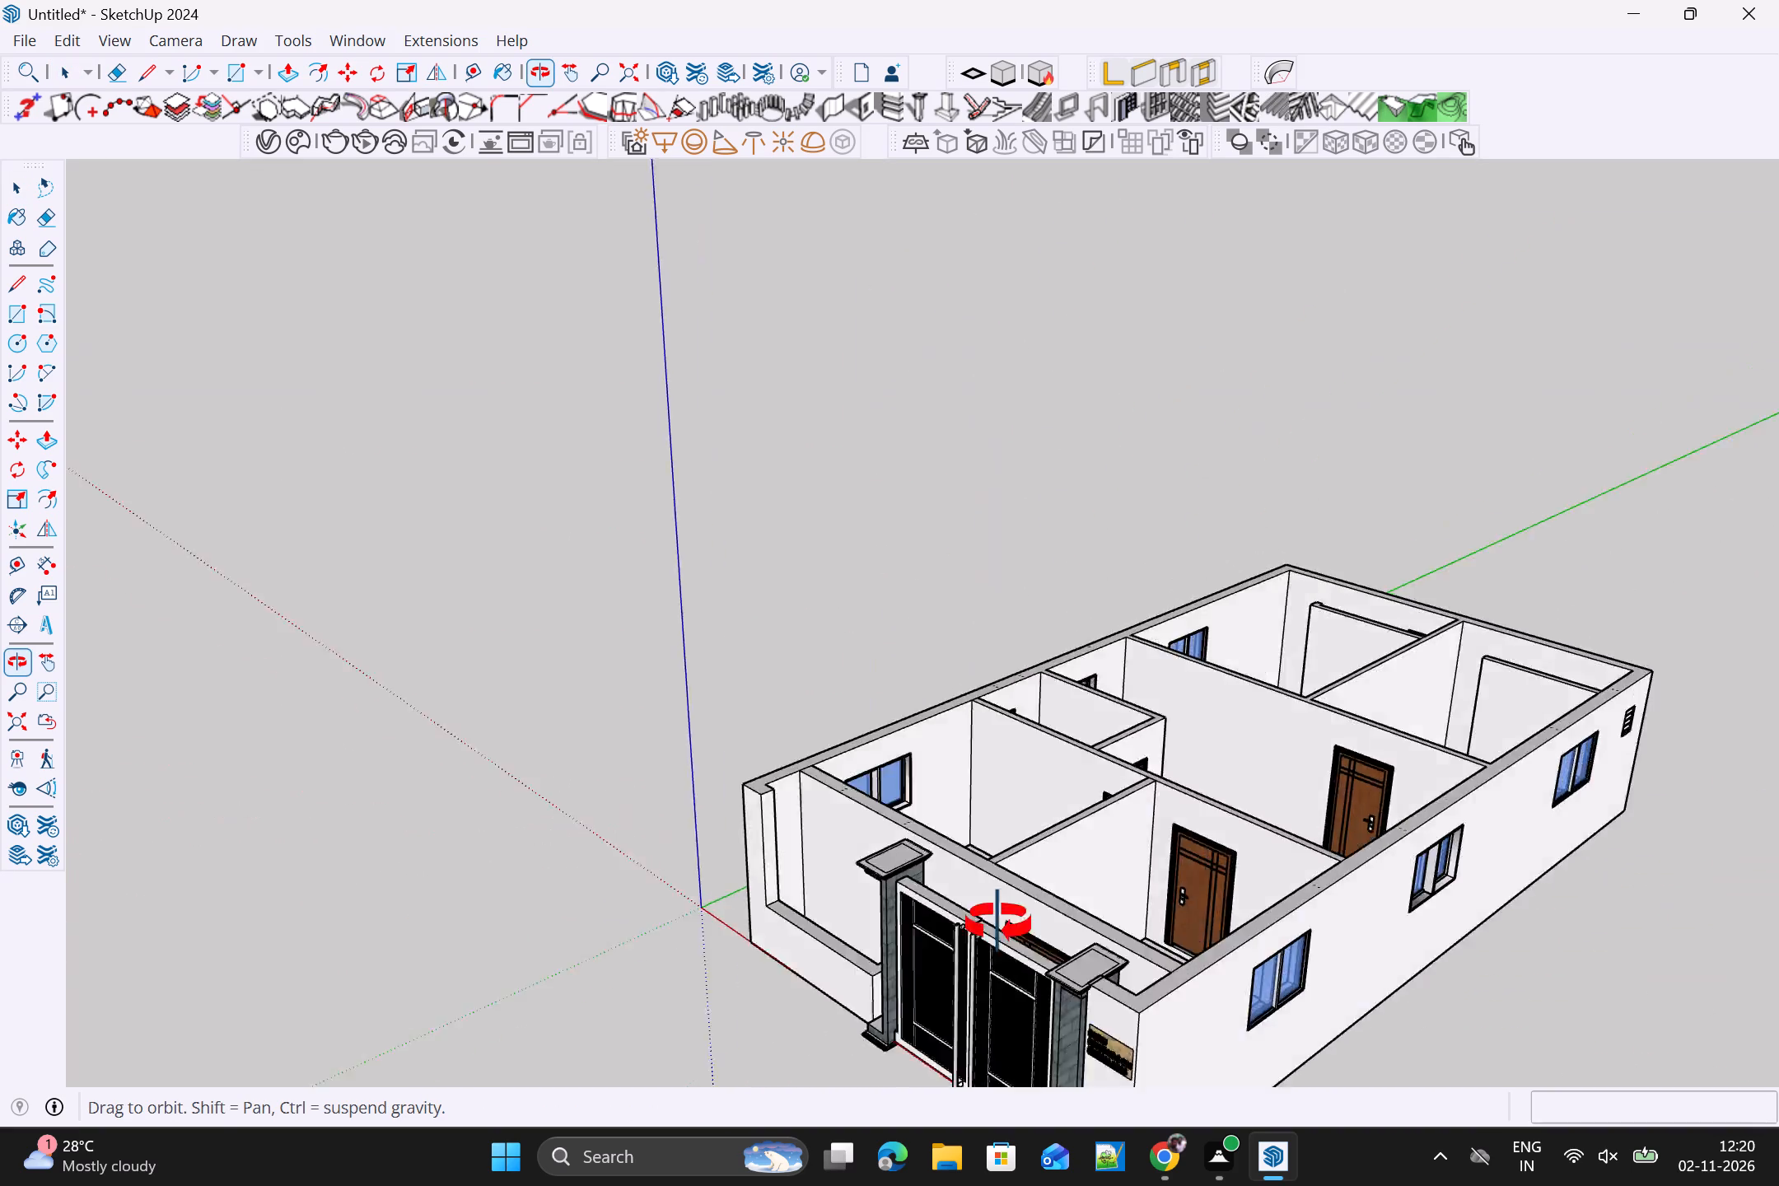
middle_drag(998, 923, 1424, 959)
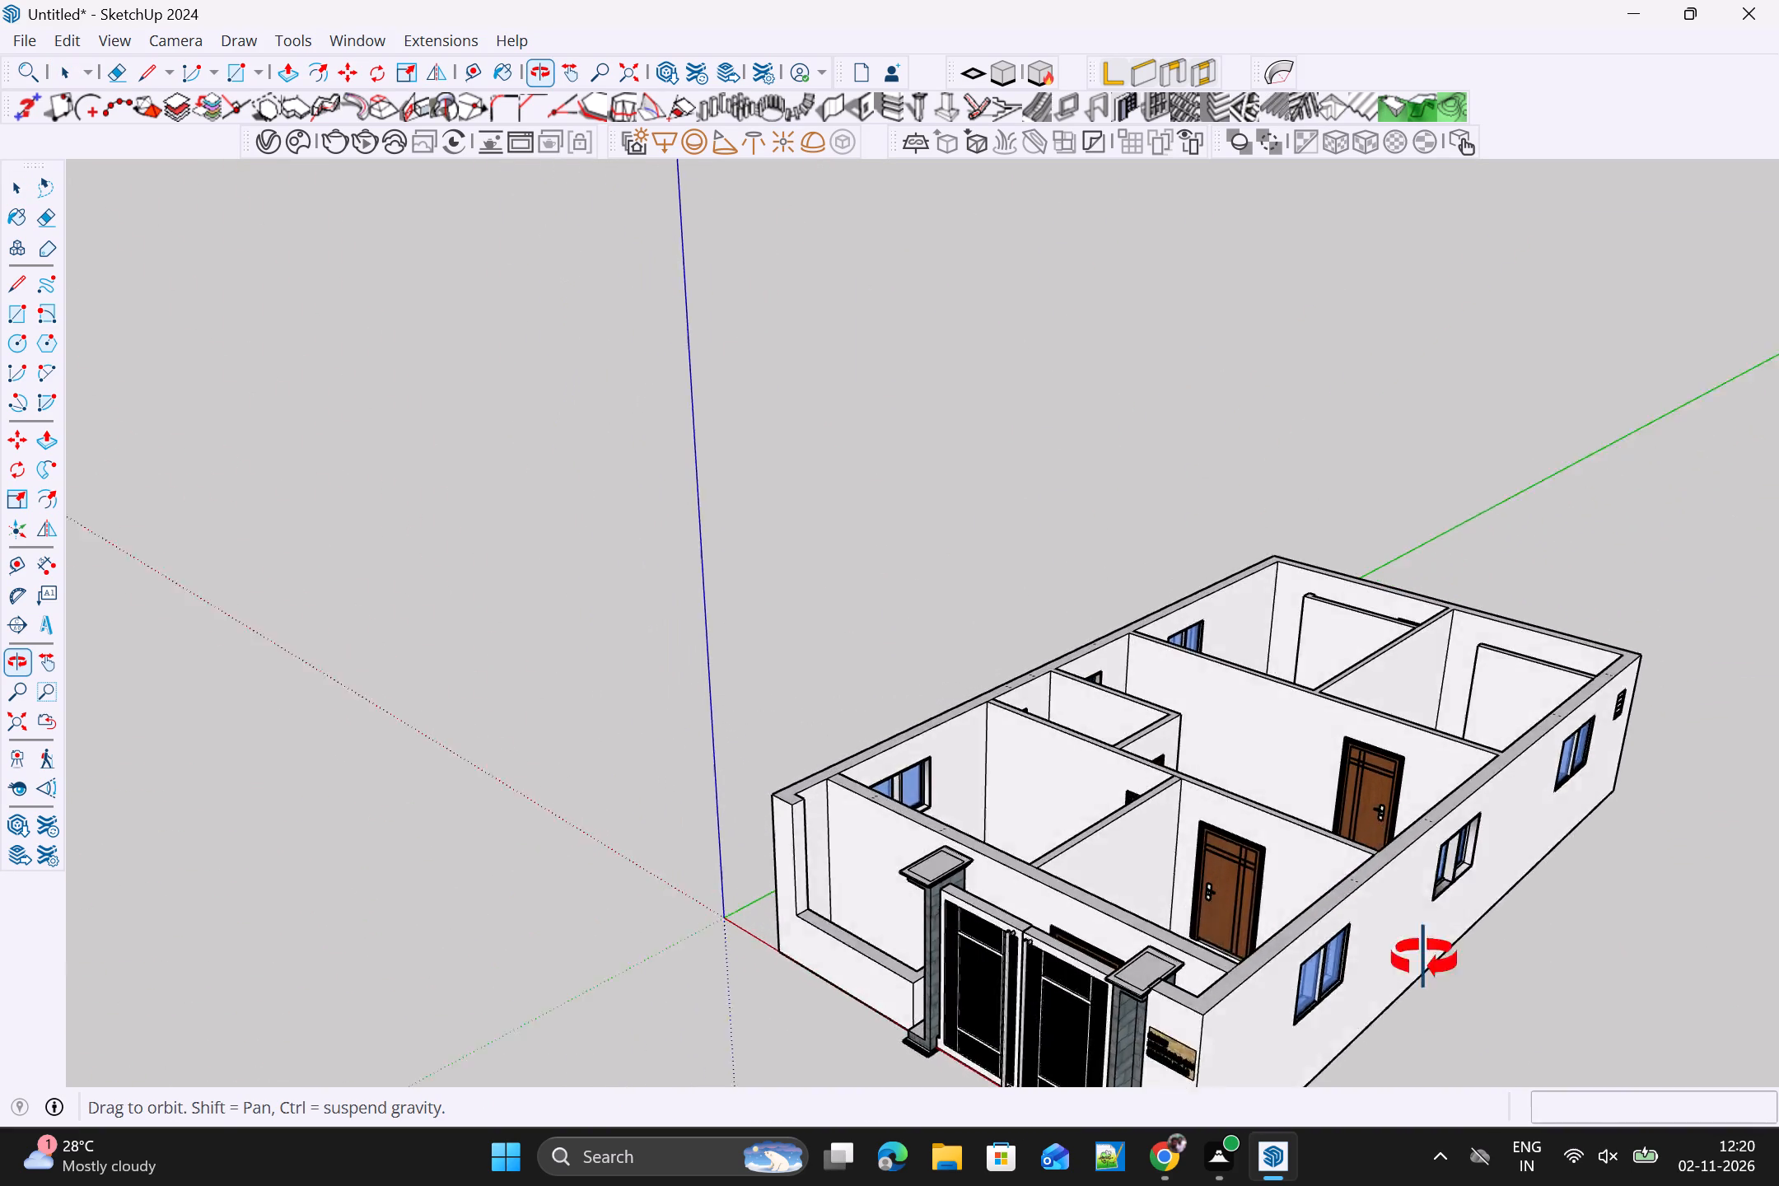
middle_drag(1424, 959, 1763, 926)
Check the front elevation at closer range, from ground level, with the gate, pillars and nameplate in view.
scroll(1721, 905, up, 2)
middle_drag(1727, 904, 1647, 759)
scroll(1674, 815, up, 1)
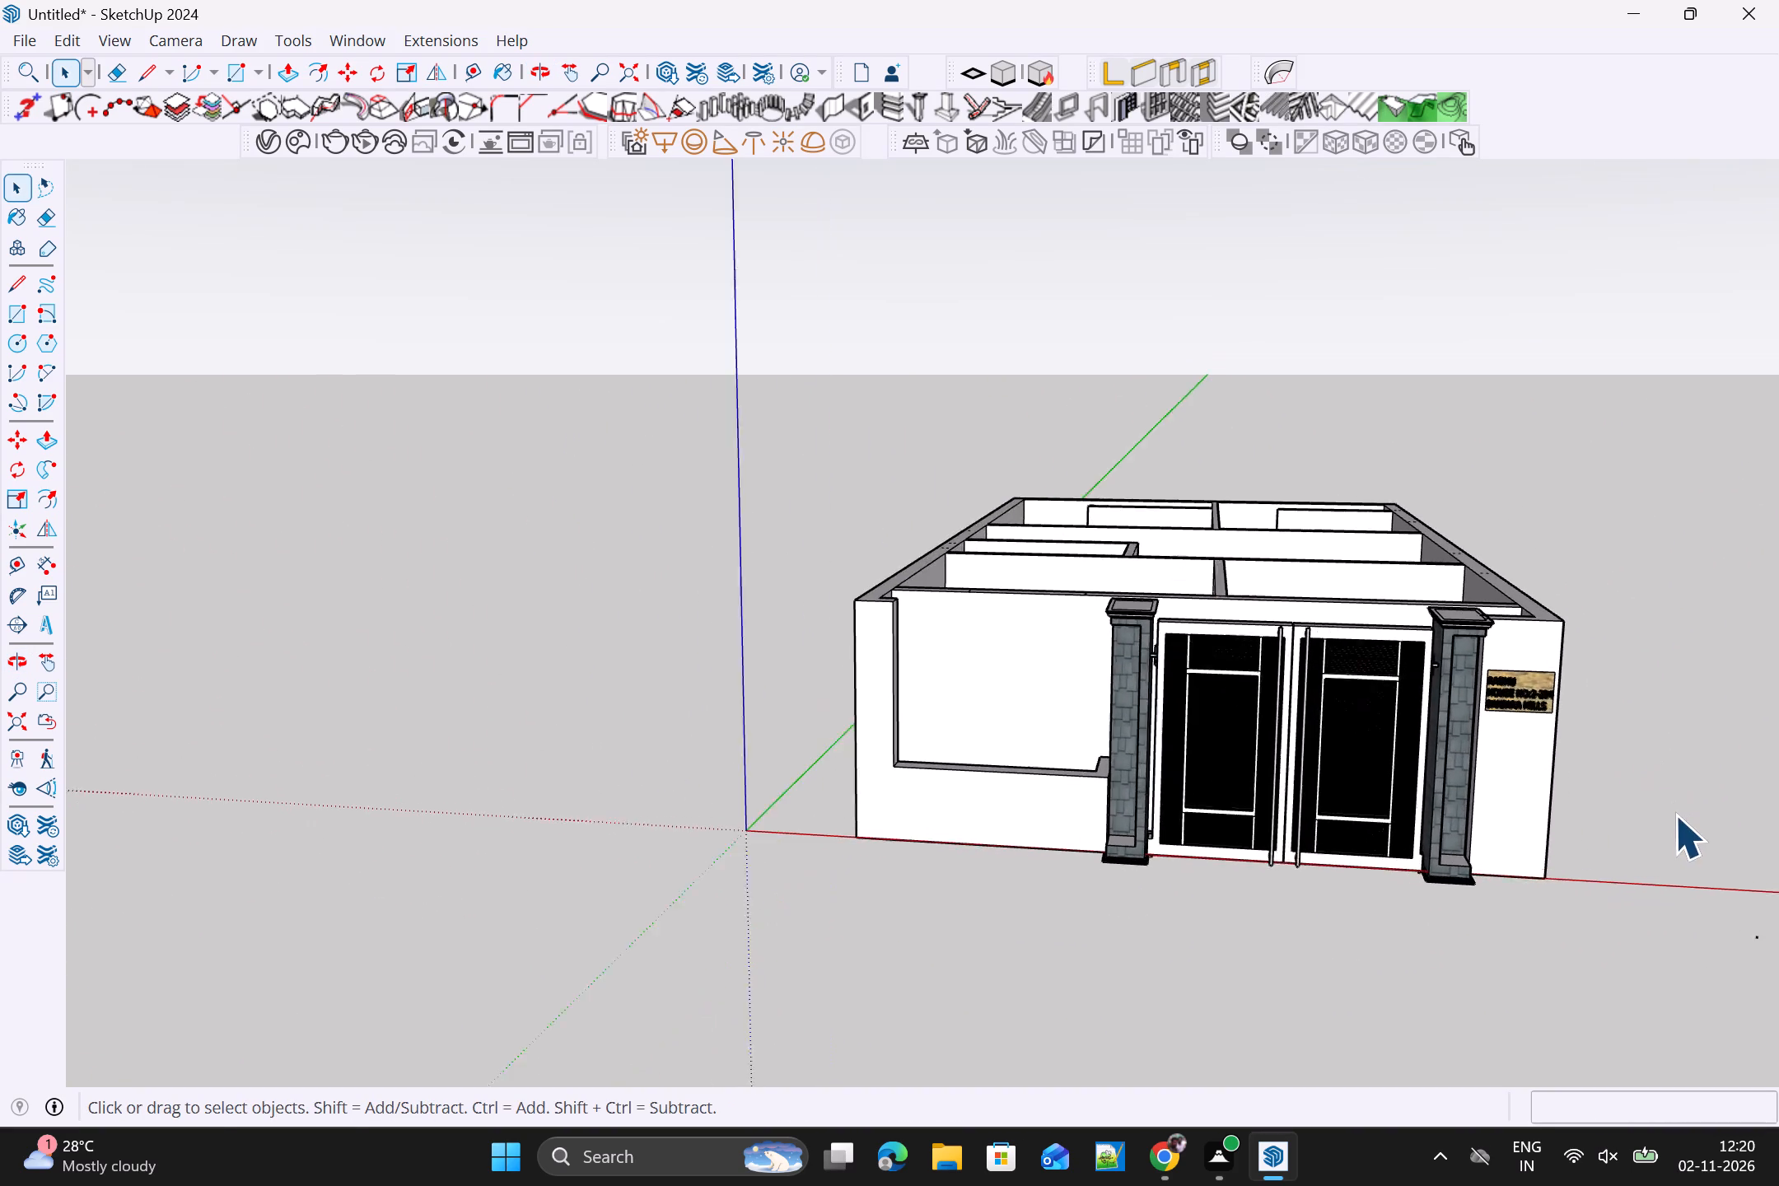
scroll(1674, 815, up, 3)
middle_drag(1665, 829, 1621, 866)
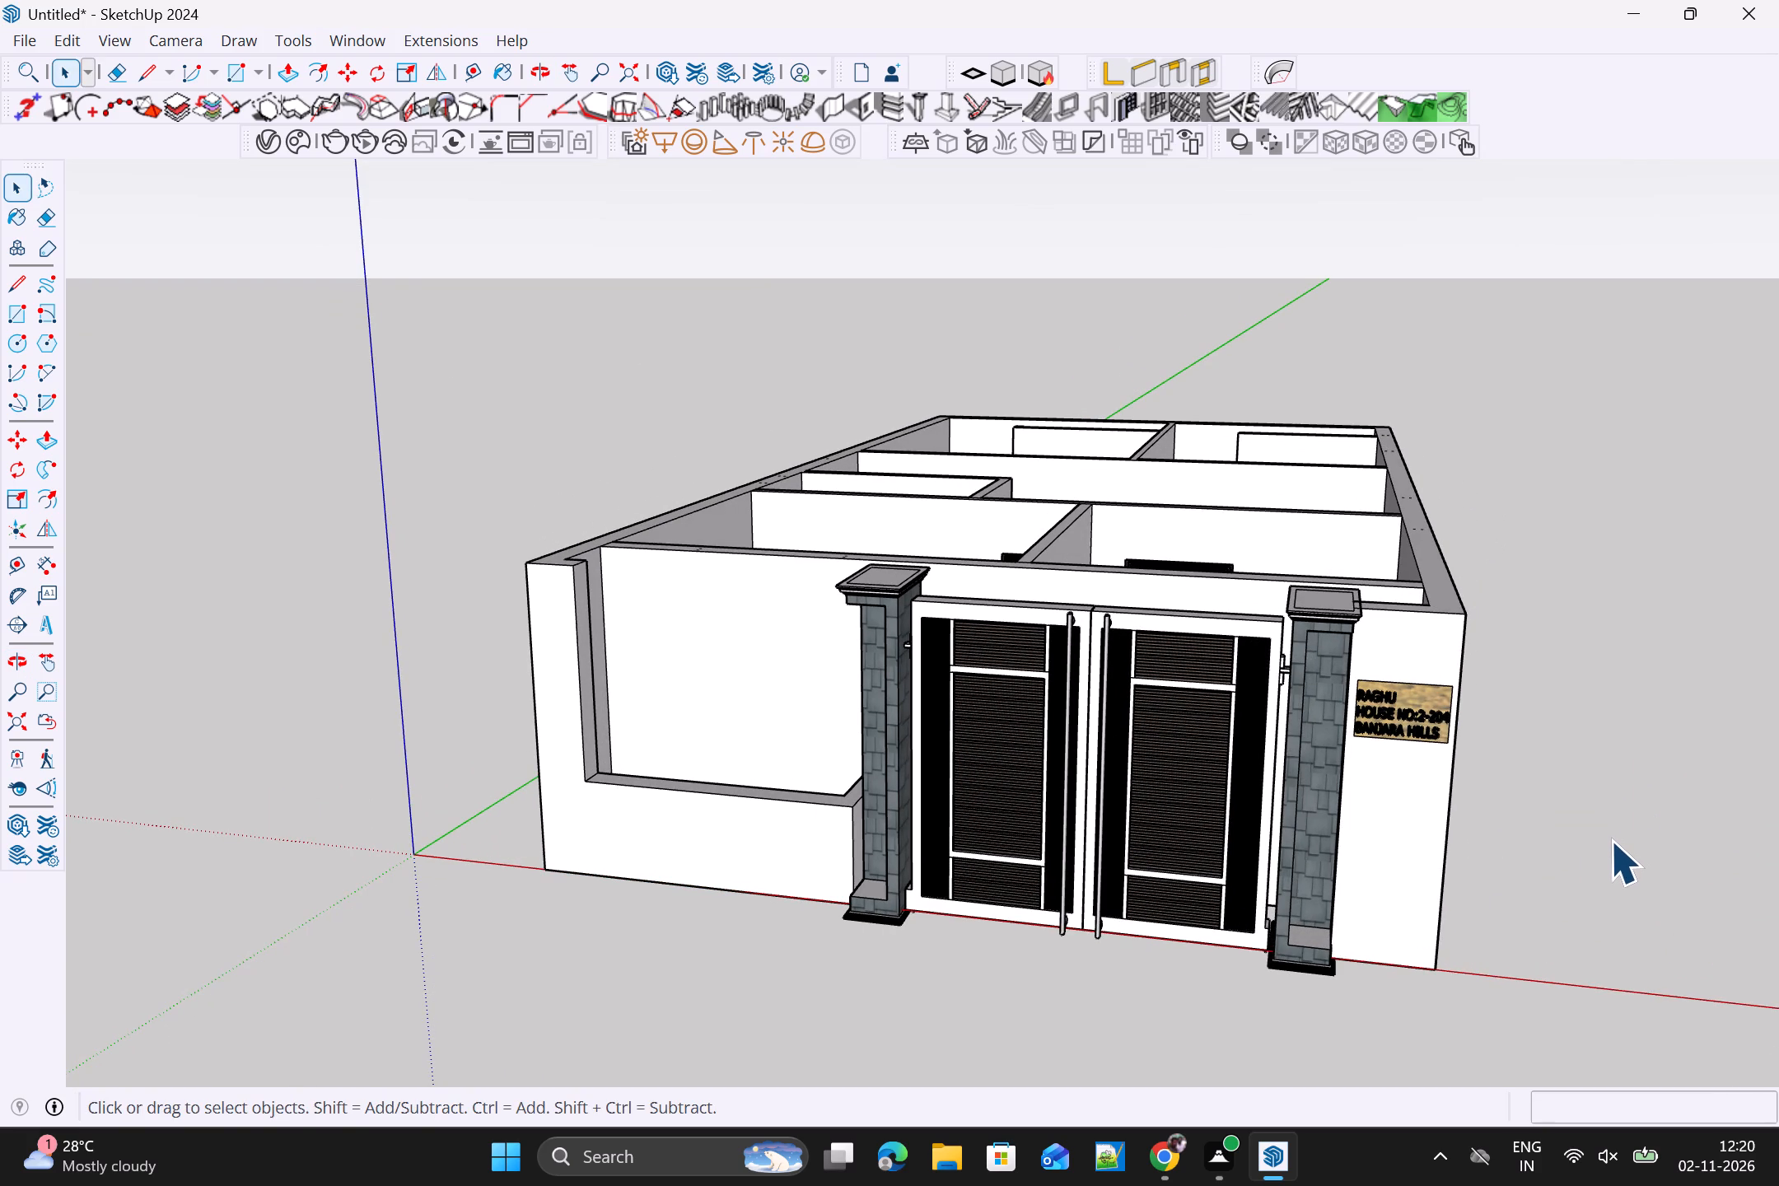
middle_drag(1497, 871, 1422, 720)
scroll(1421, 712, up, 3)
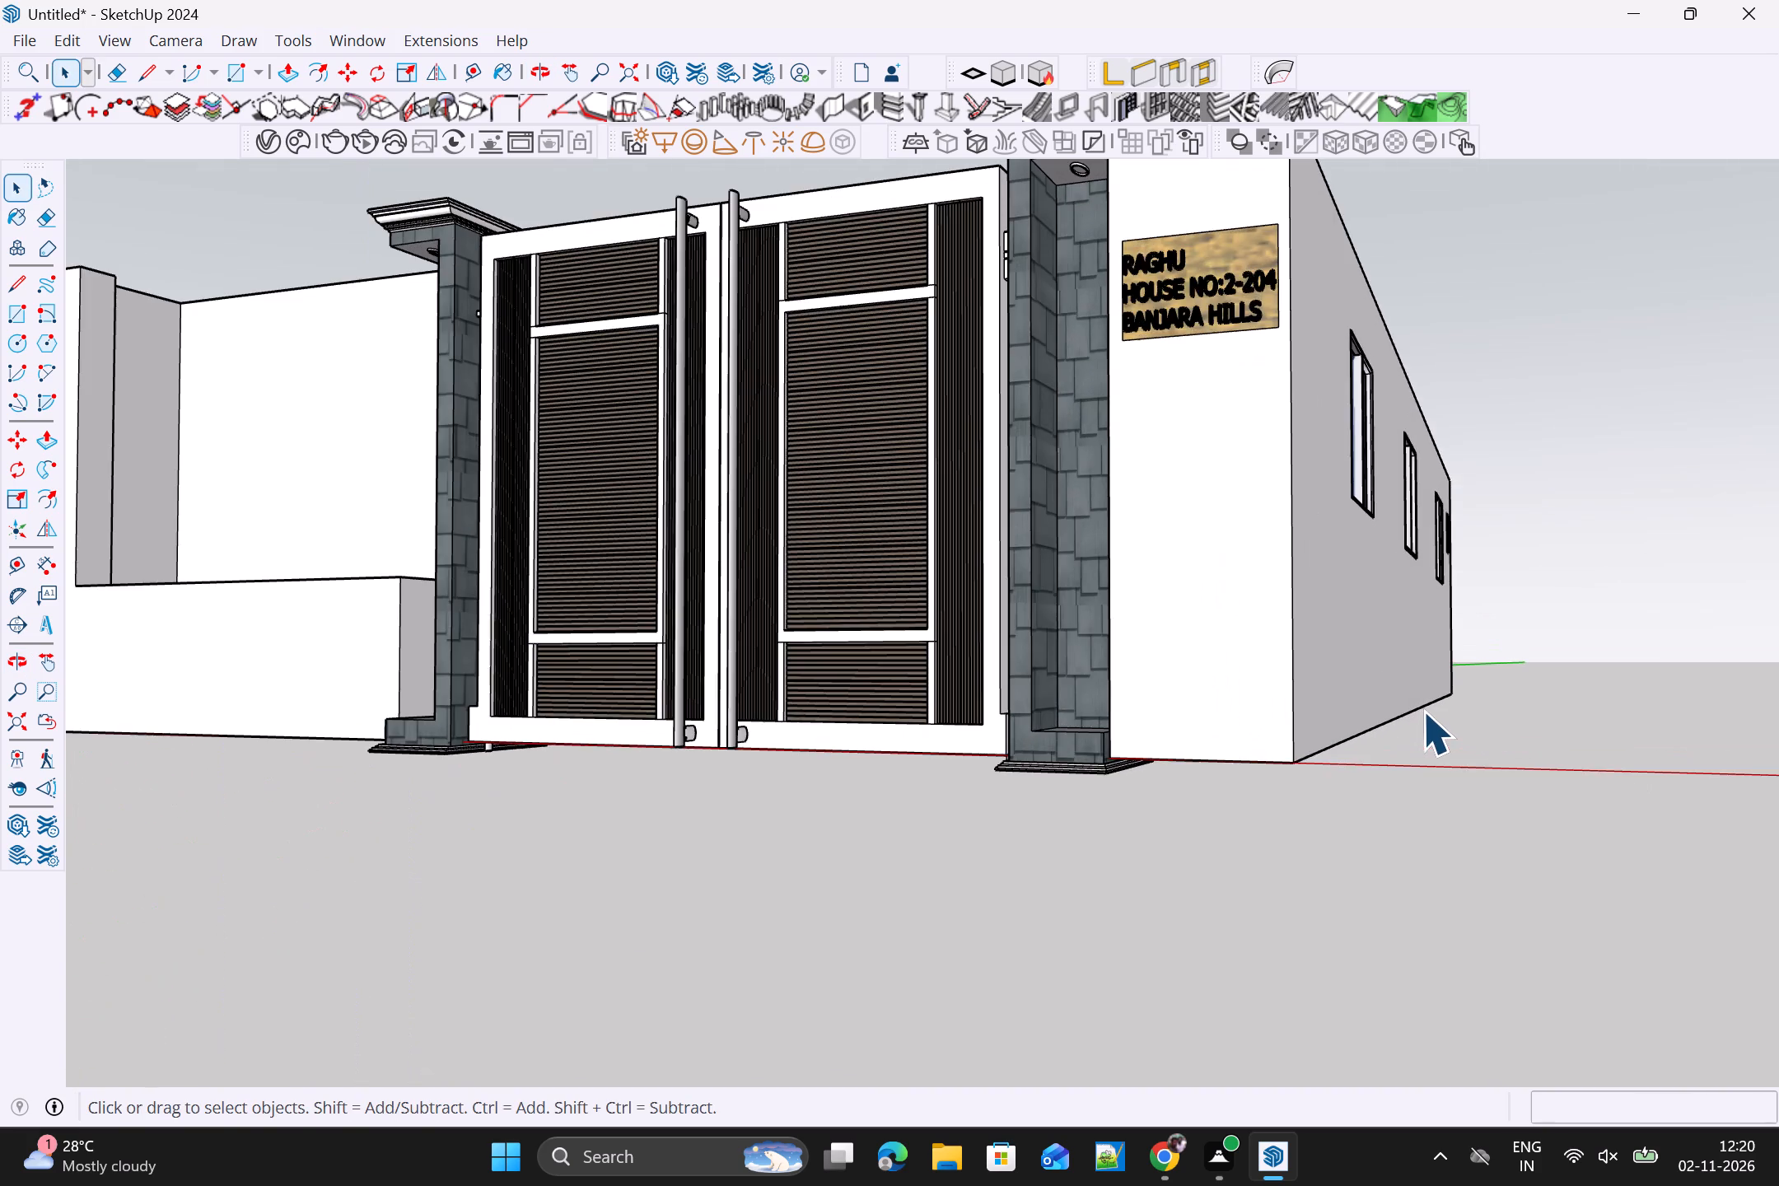
middle_drag(1422, 714, 1509, 801)
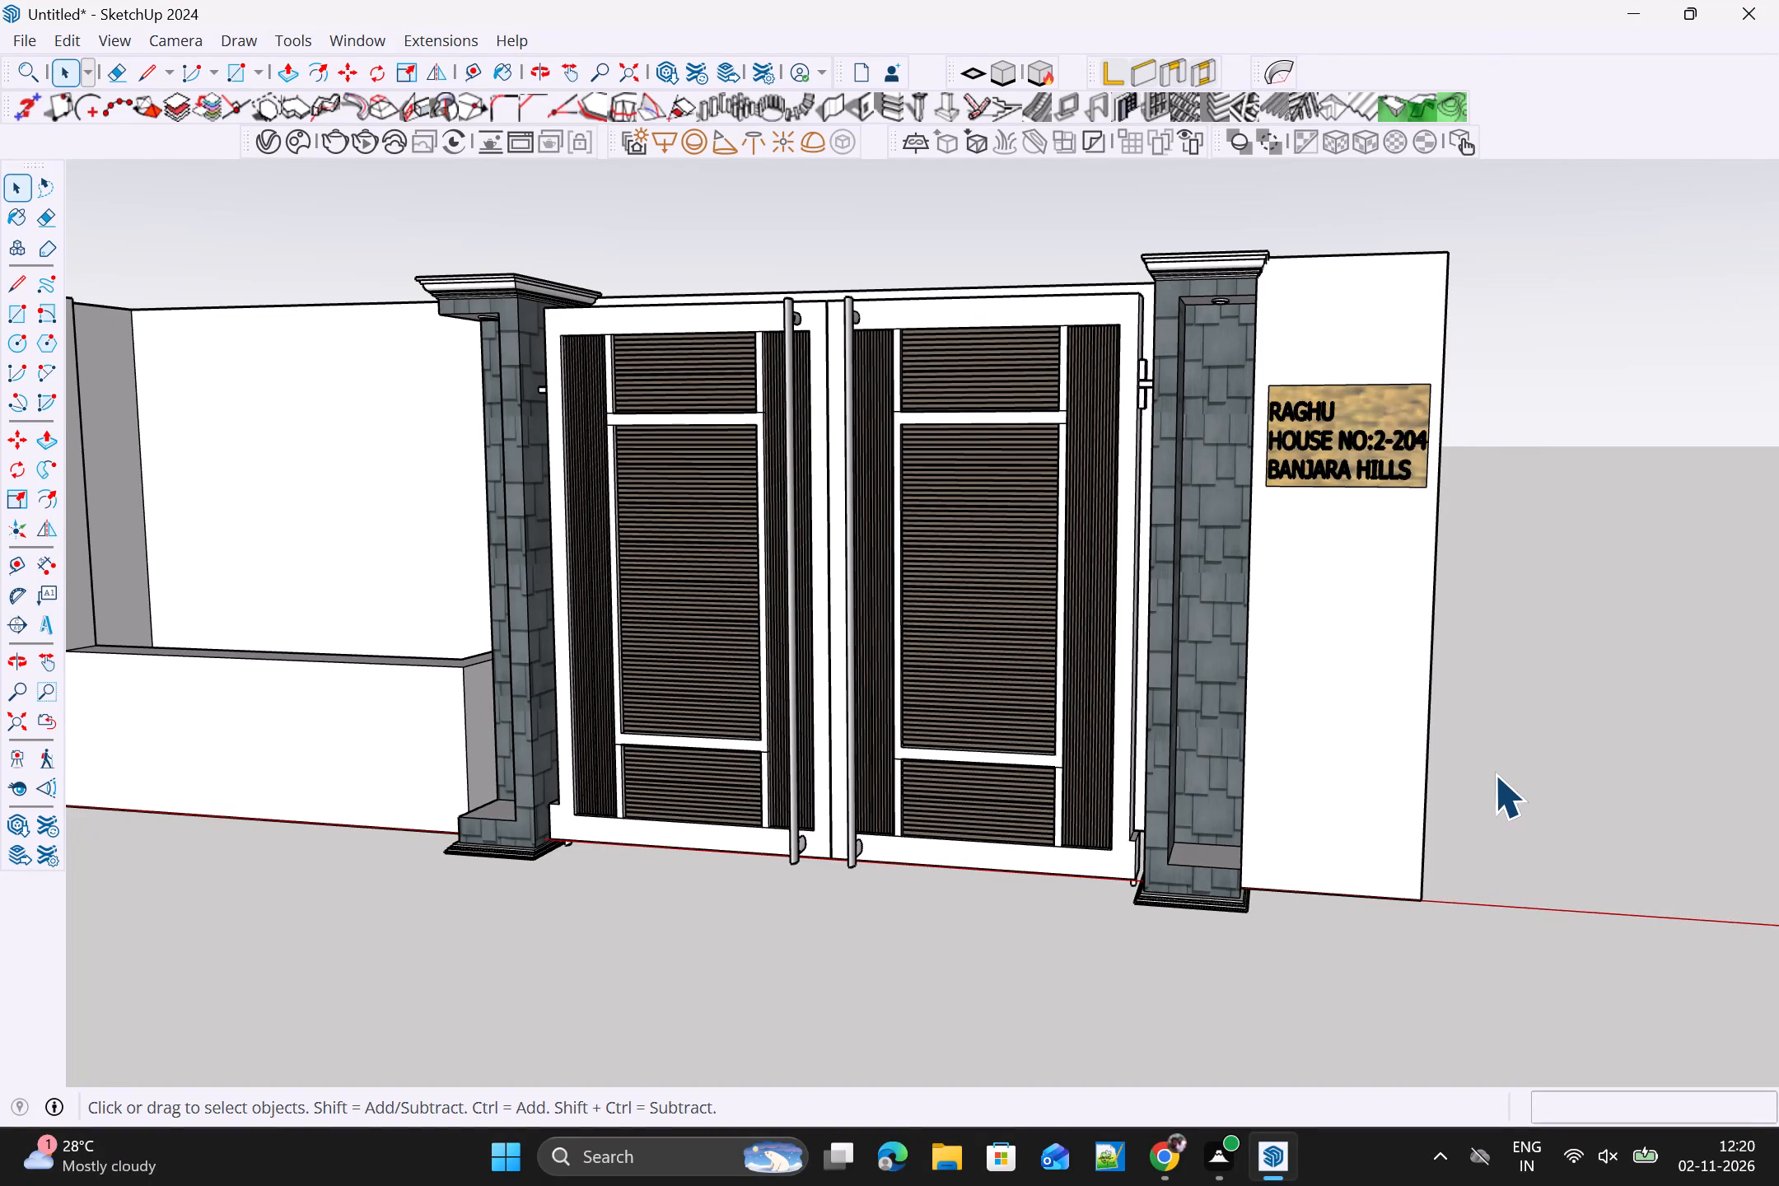
Review the gate front from both sides and from above, together with the low front wall and interior doors.
middle_drag(1490, 774, 1490, 776)
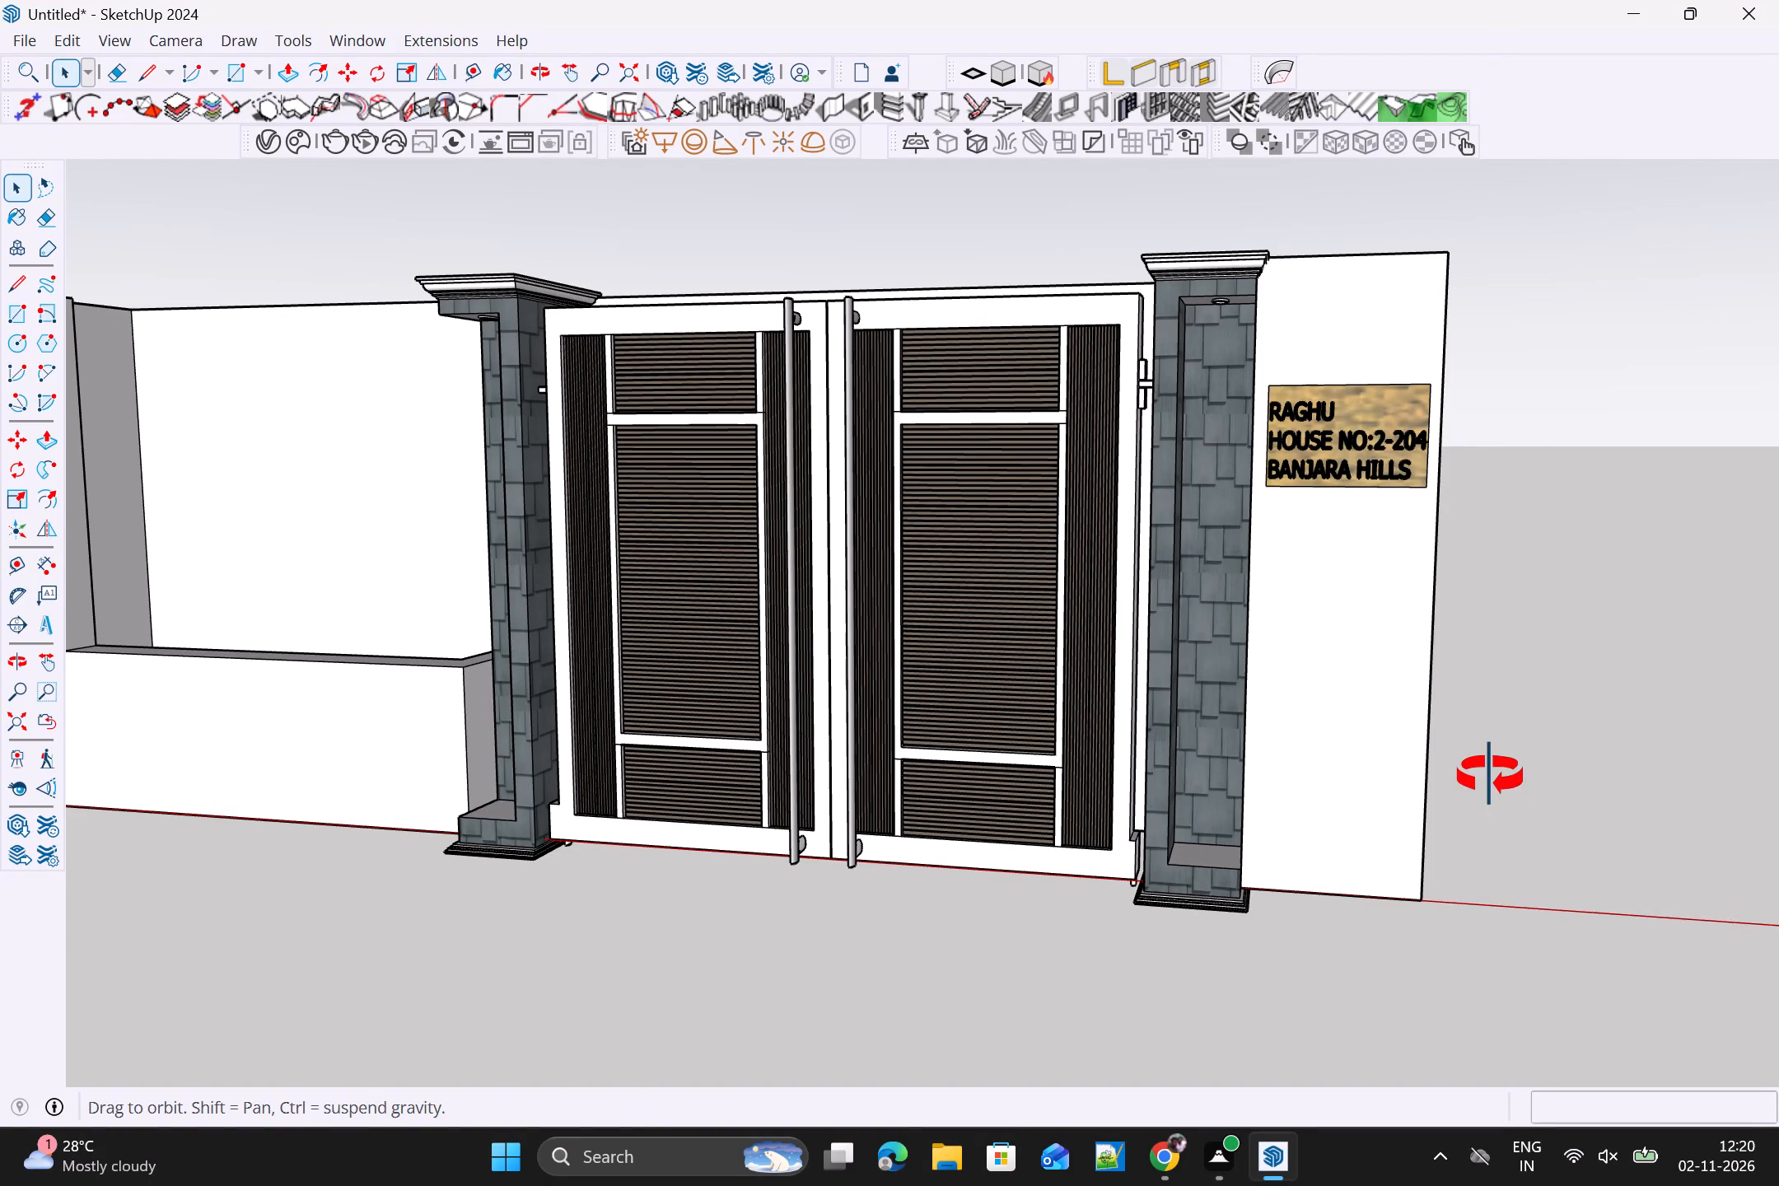
middle_drag(1490, 776, 1721, 913)
middle_drag(1338, 918, 1384, 918)
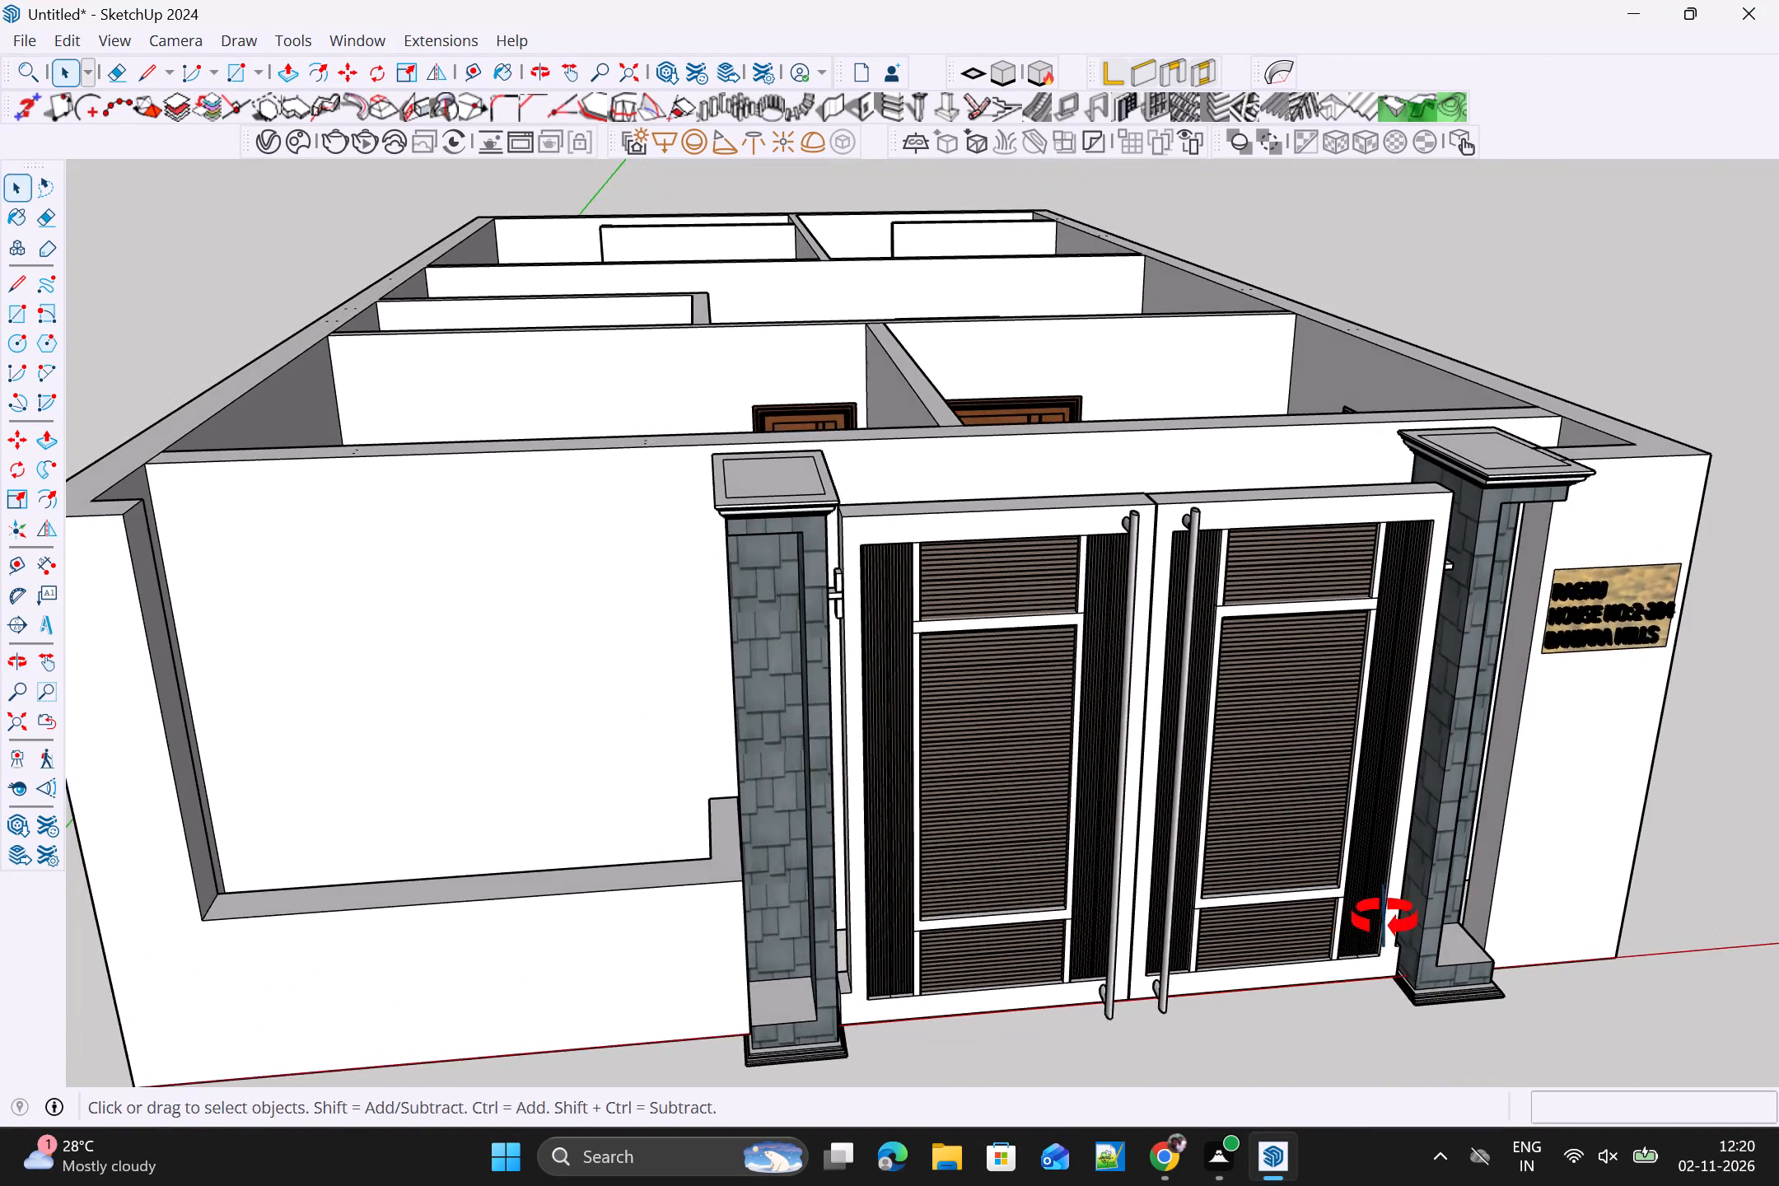
middle_drag(1384, 918, 1651, 885)
middle_drag(1495, 873, 1290, 871)
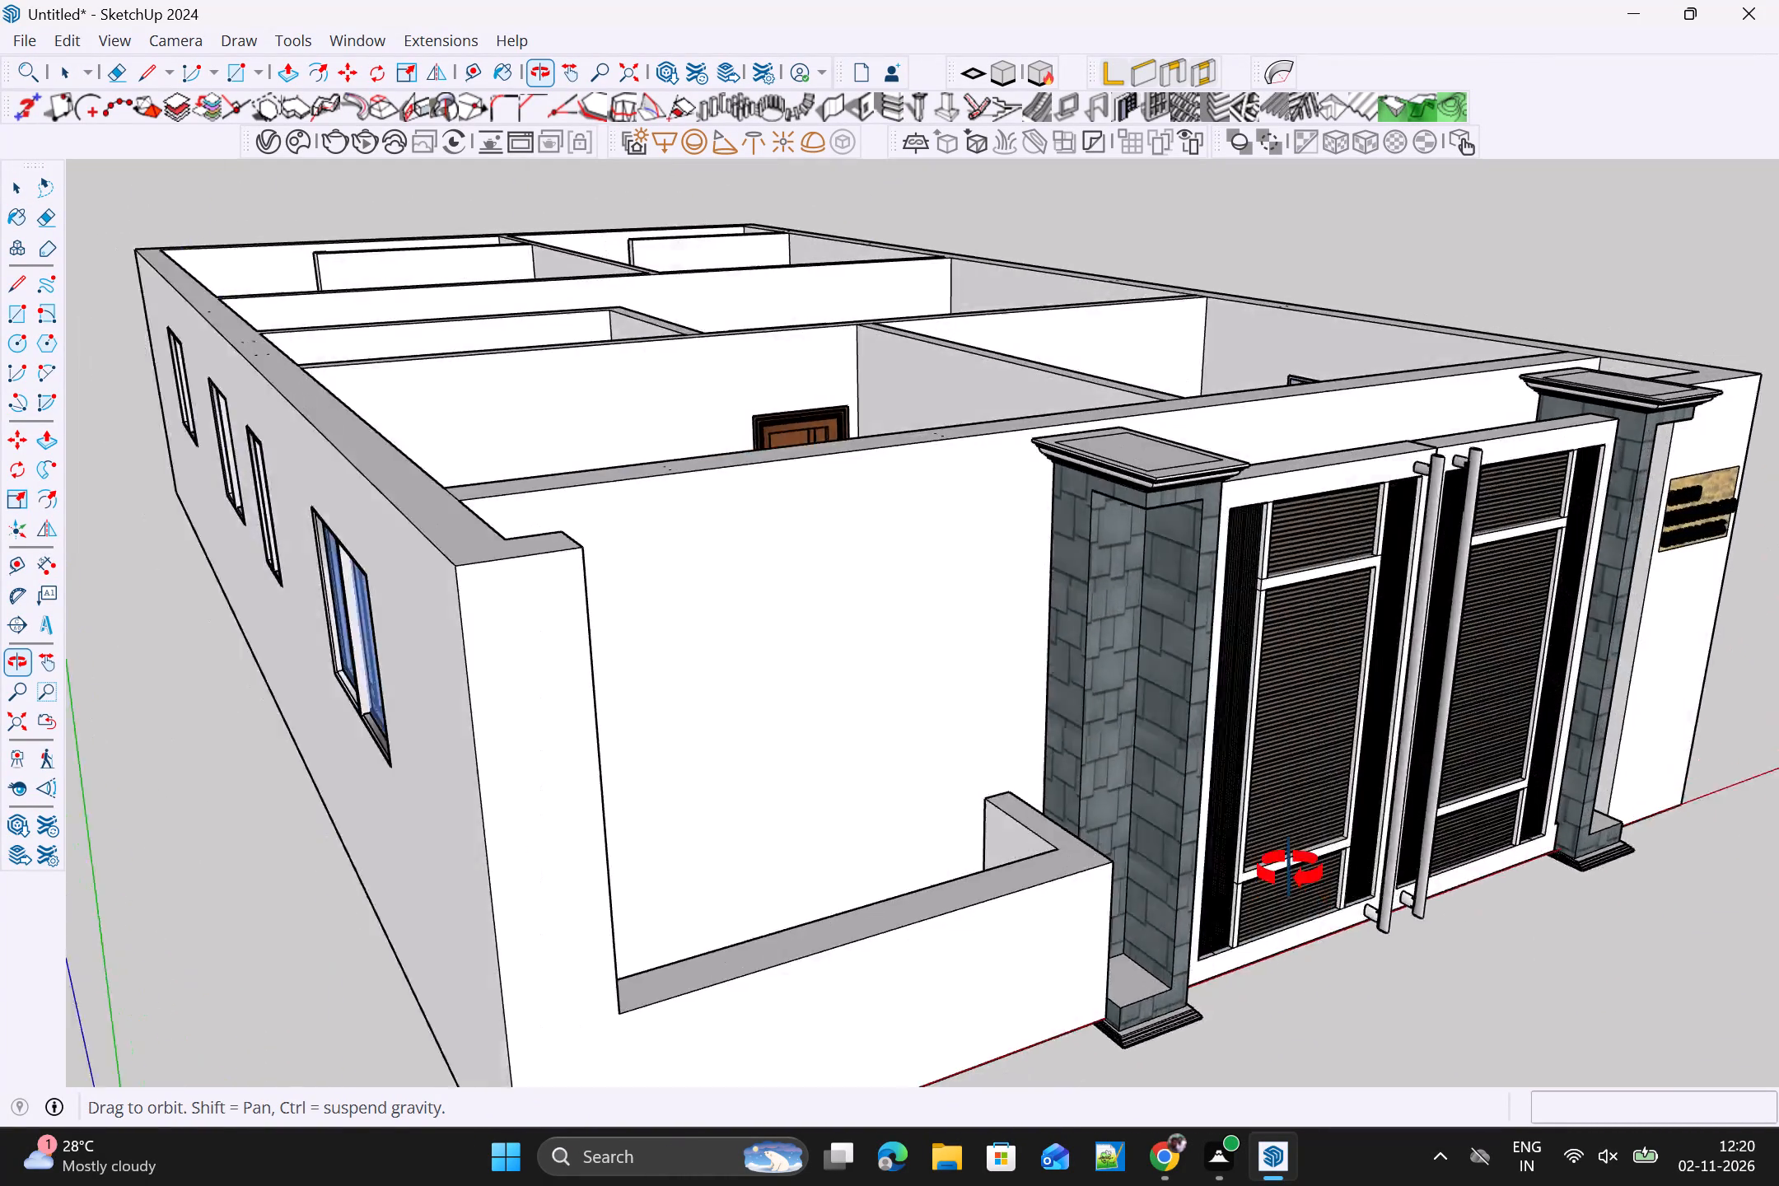
middle_drag(1290, 871, 1094, 843)
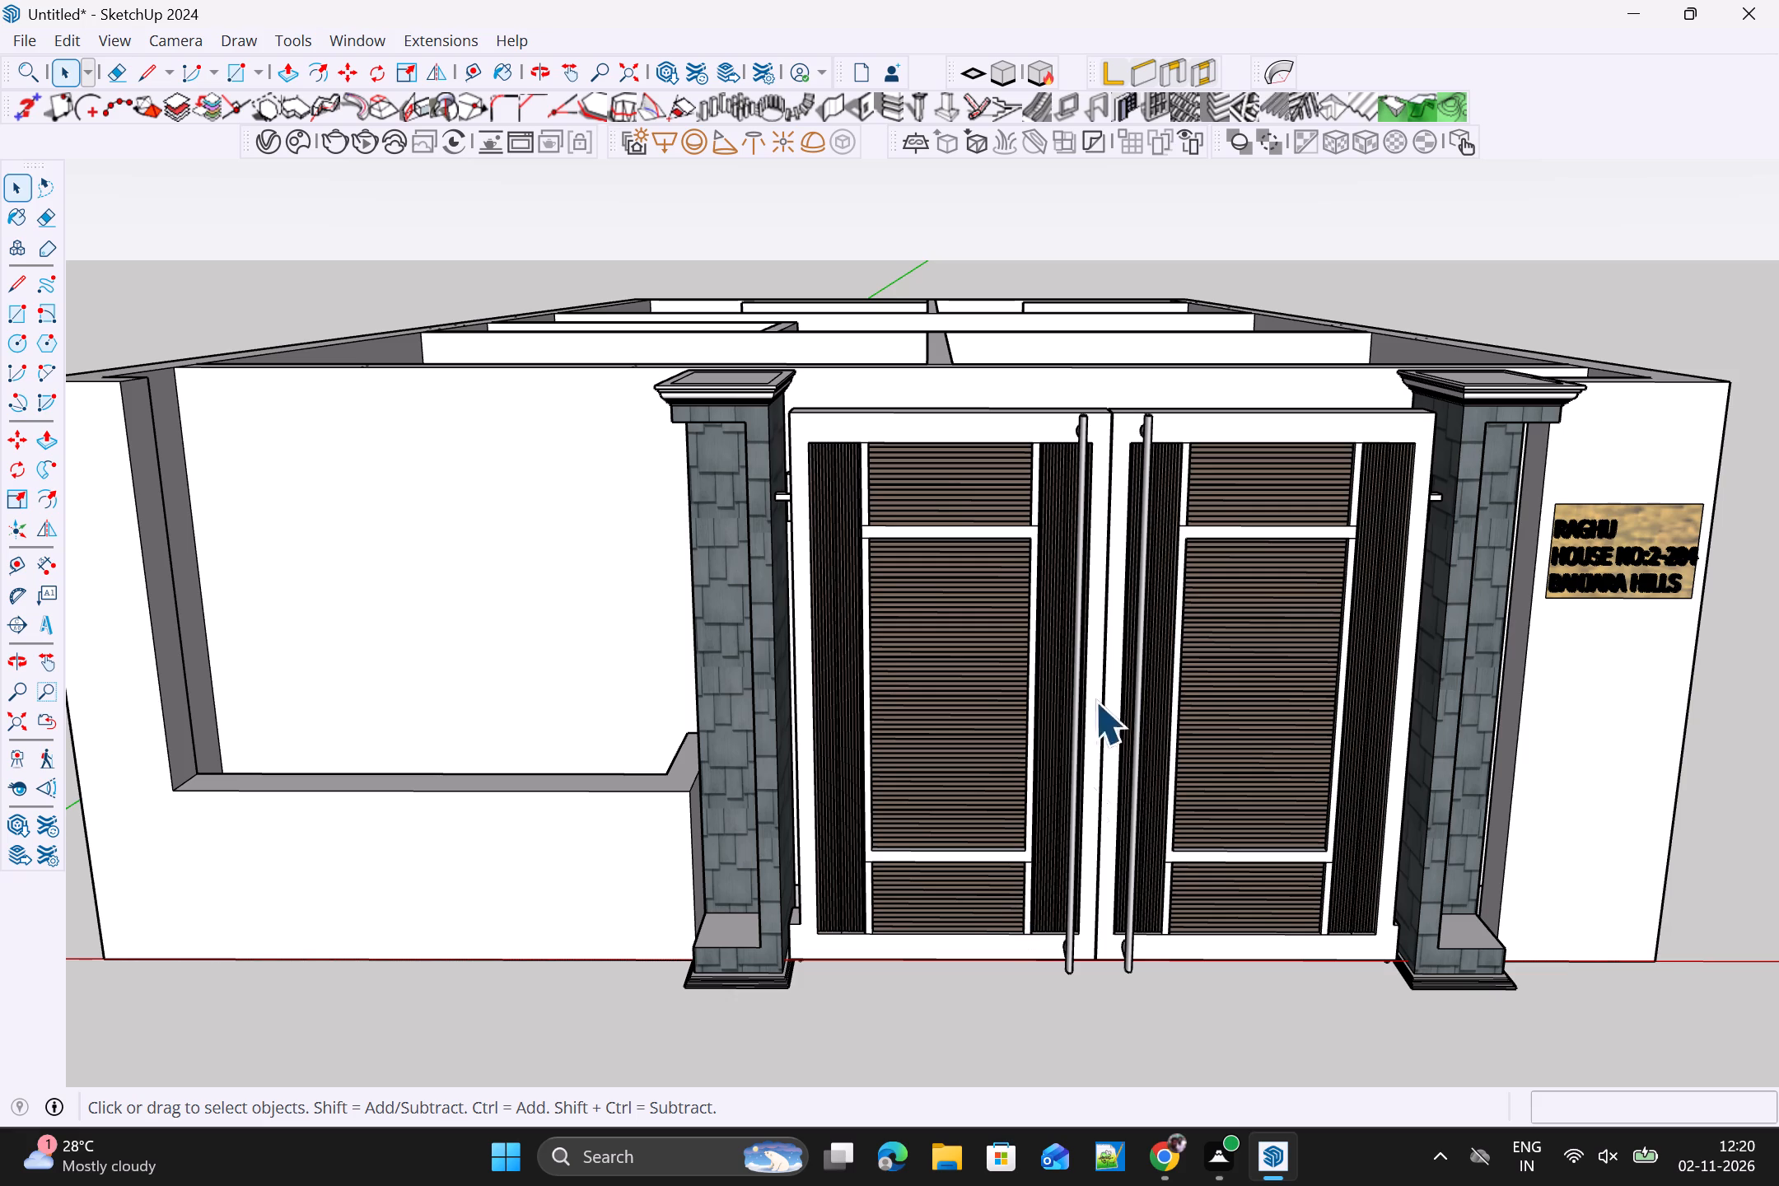
scroll(1184, 661, down, 2)
middle_drag(1149, 672, 1114, 851)
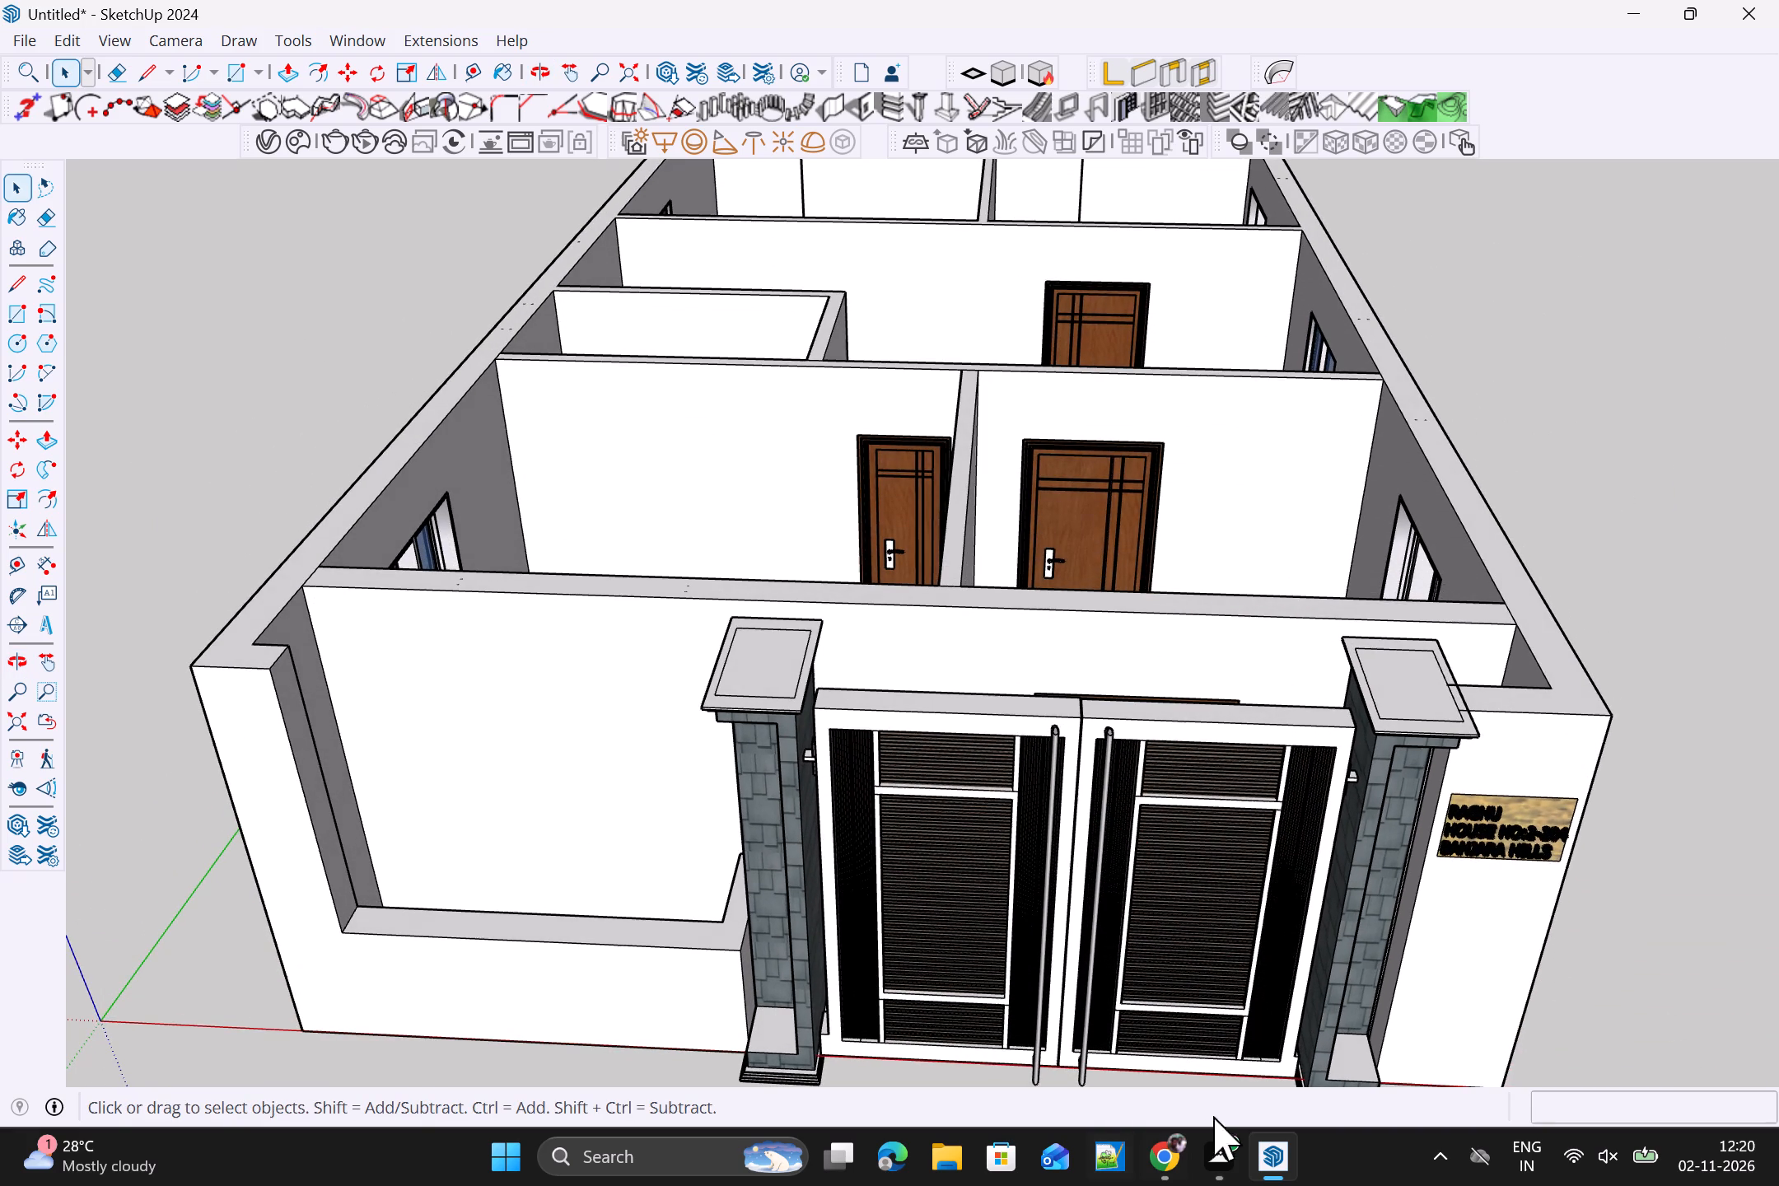
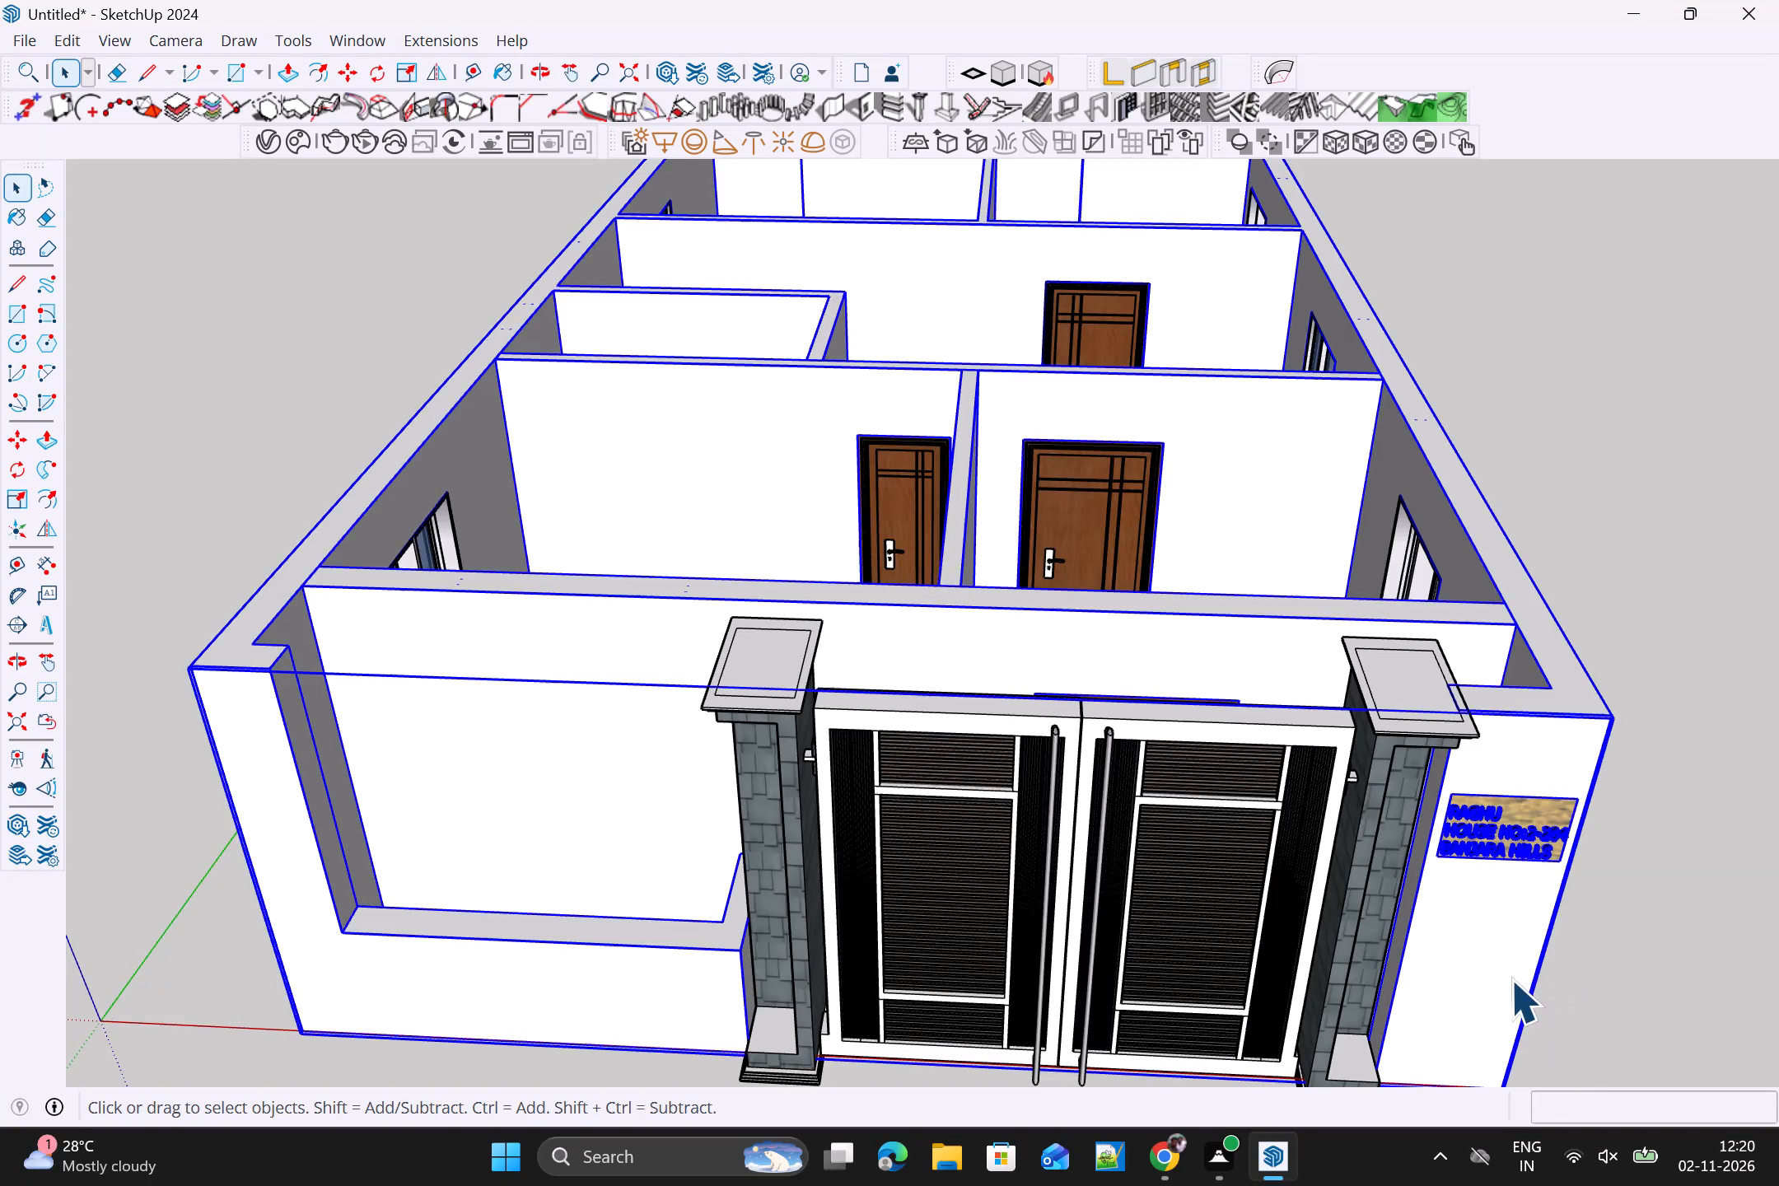
Examine the gate front and nameplate up close, clear the selection, and inspect the front rooms from above.
scroll(1516, 981, up, 2)
middle_drag(1539, 971, 1573, 823)
scroll(1539, 971, up, 1)
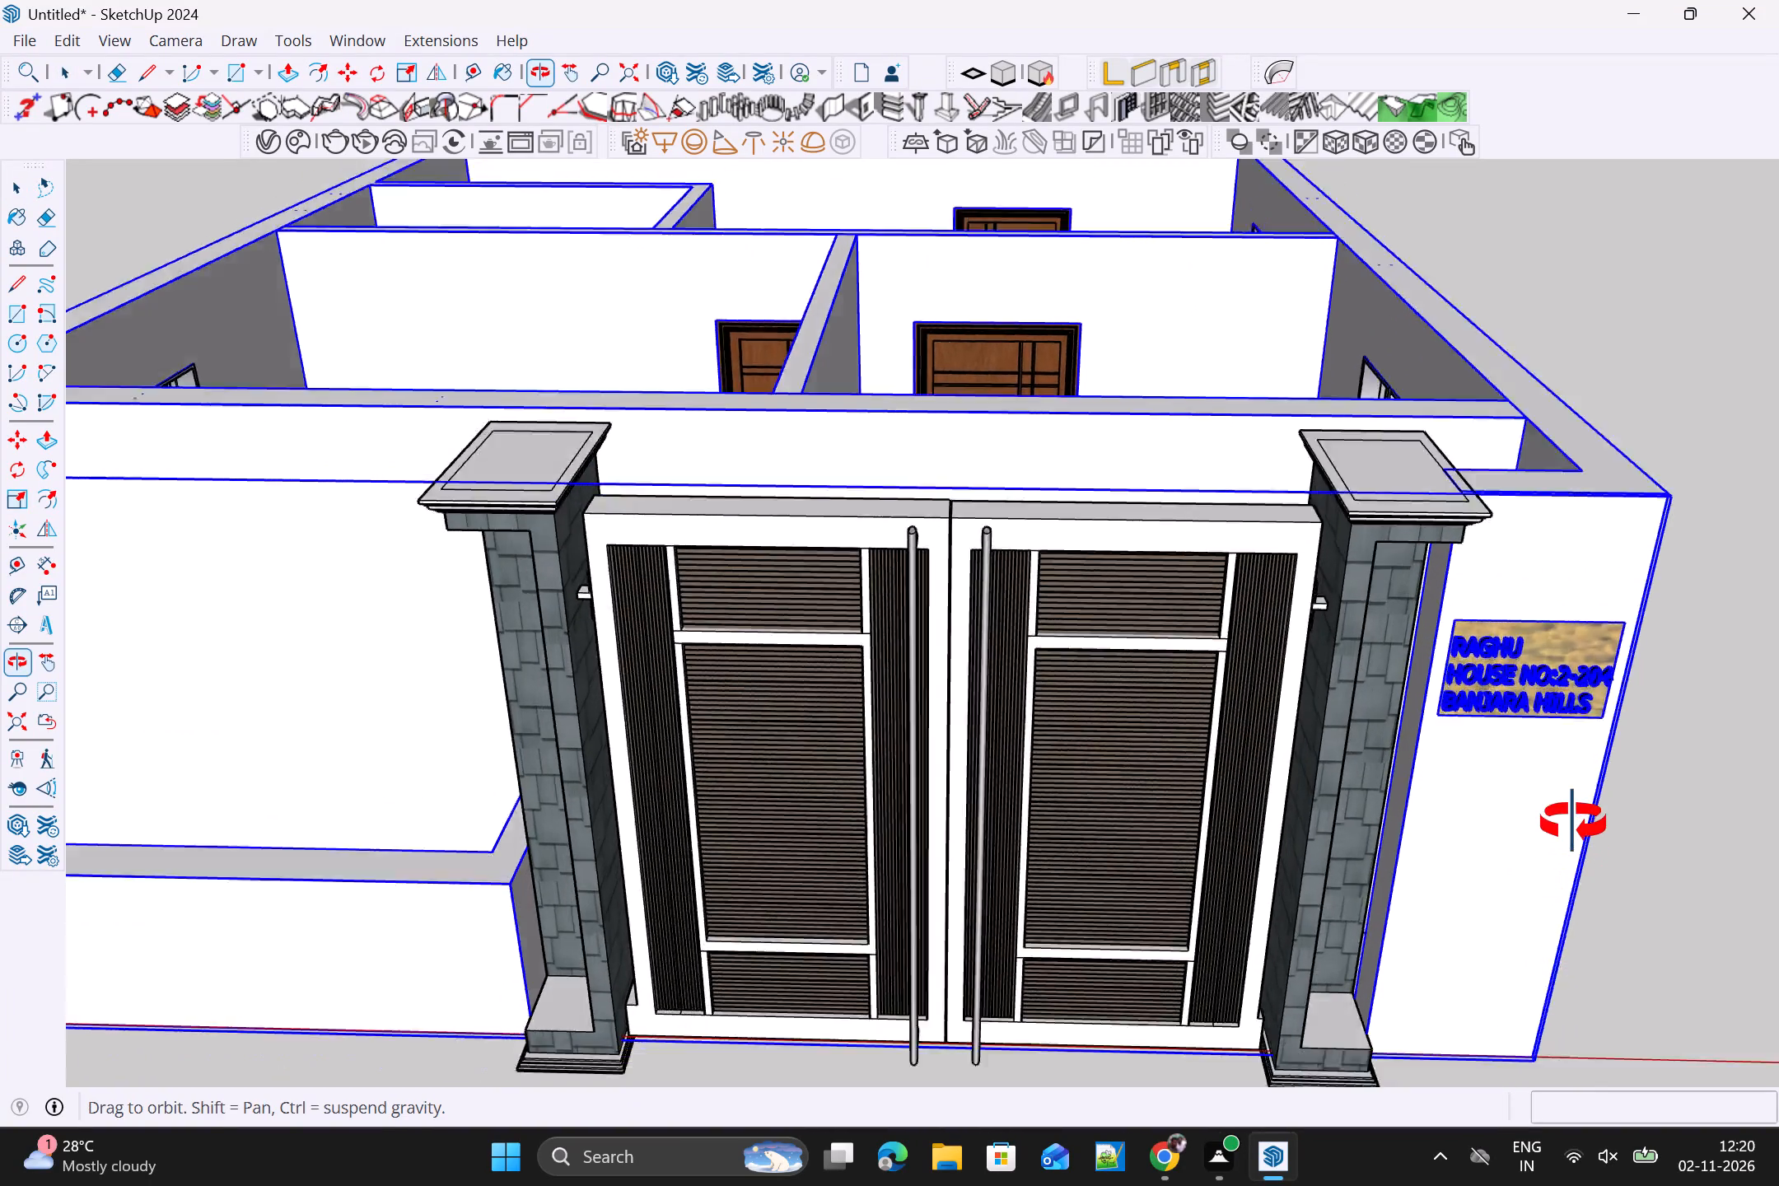
middle_drag(1573, 823, 1573, 820)
scroll(1573, 820, down, 4)
middle_drag(1737, 873, 1544, 1185)
click(1575, 540)
scroll(1577, 563, down, 3)
middle_drag(1540, 592, 1709, 710)
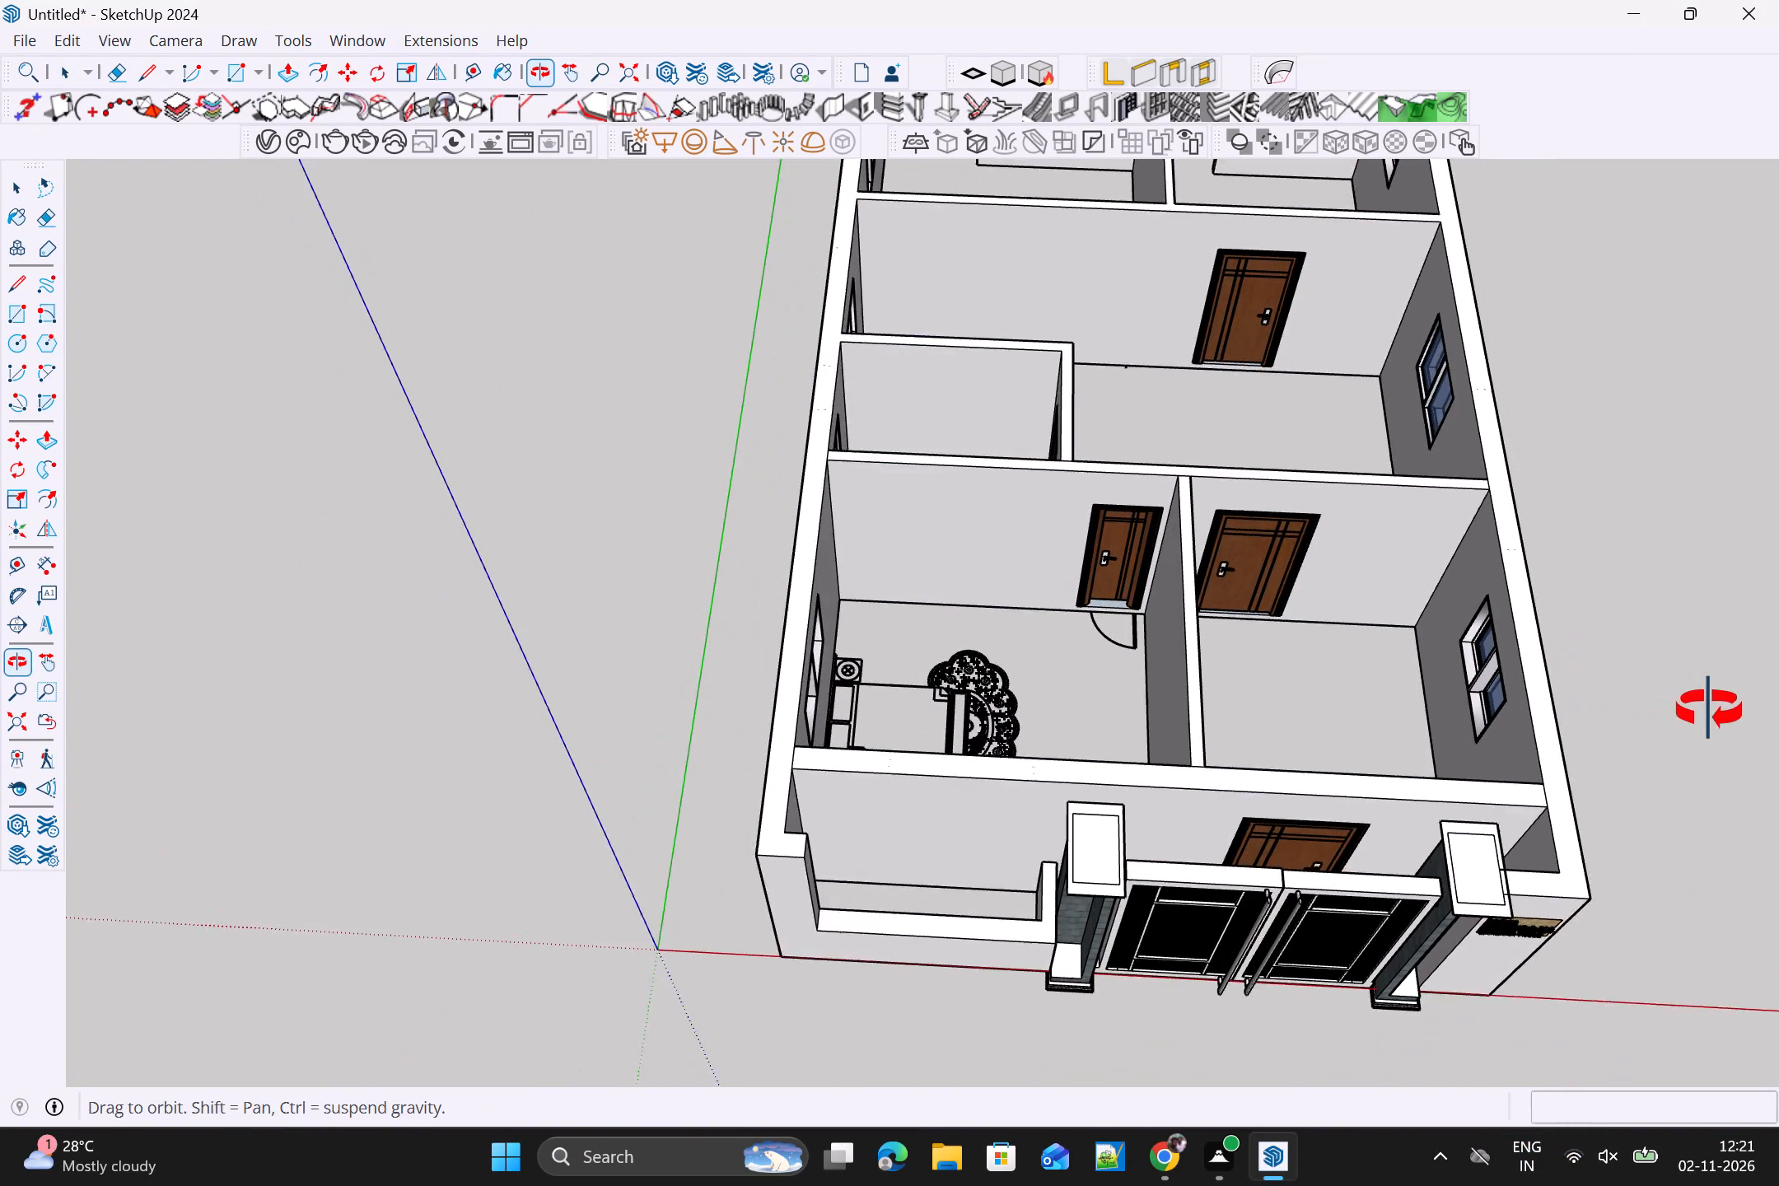
middle_drag(1709, 710, 1713, 698)
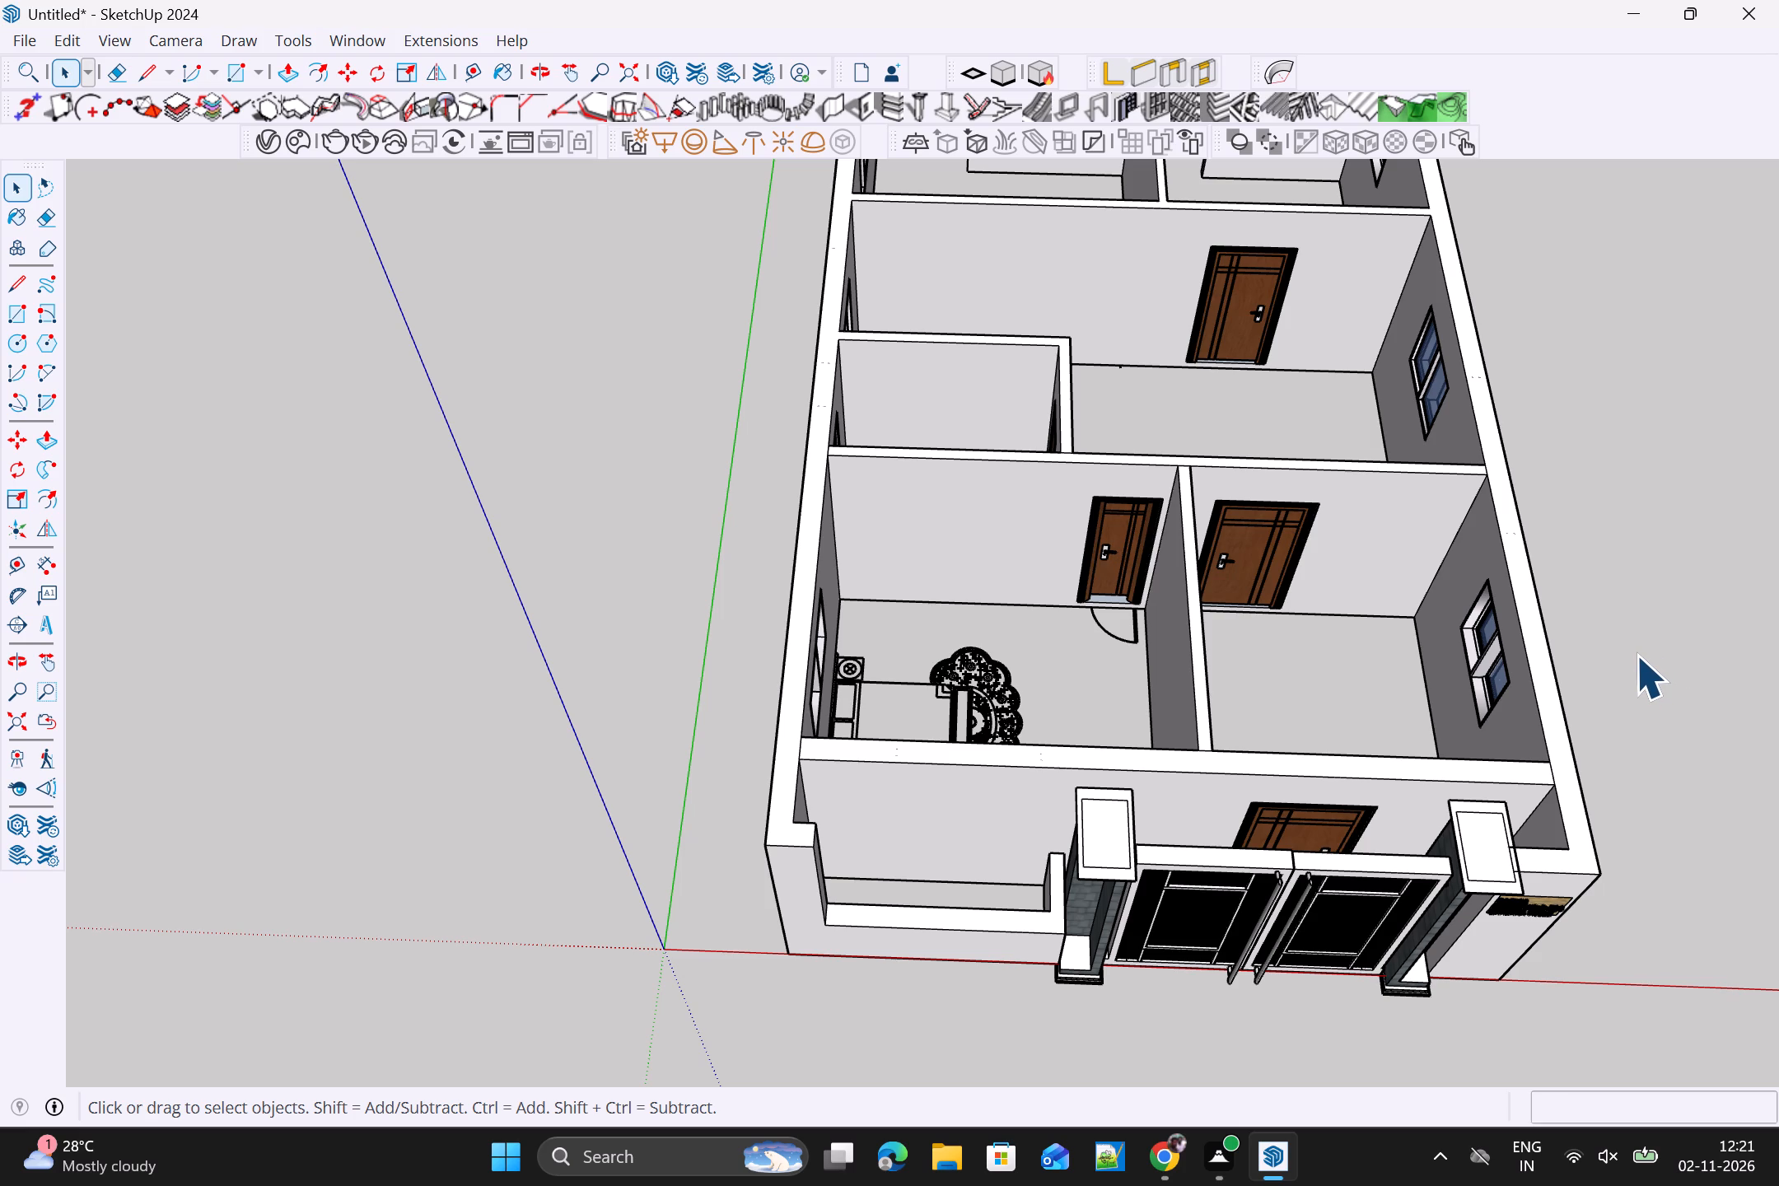
middle_drag(1432, 644, 1314, 729)
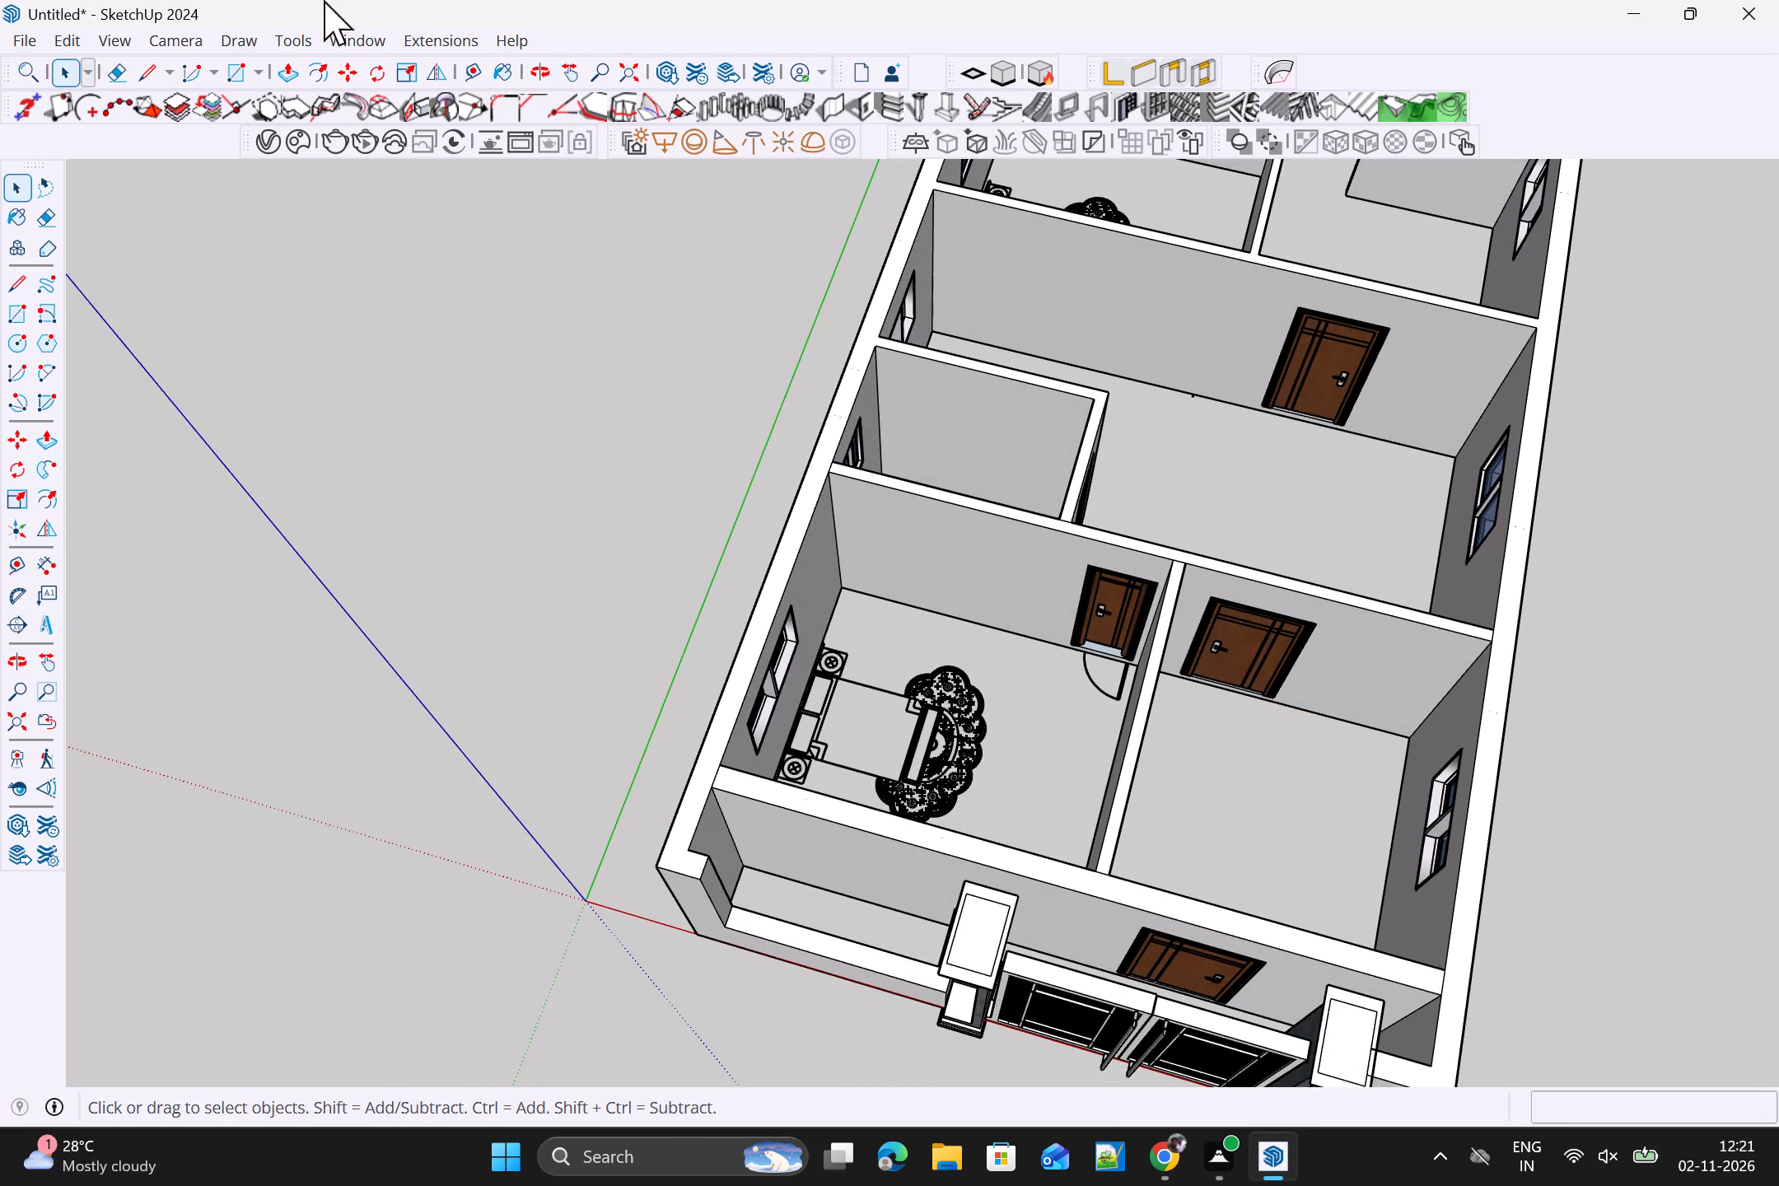
Open the 3D Warehouse and clear the earlier GATE search text.
click(431, 45)
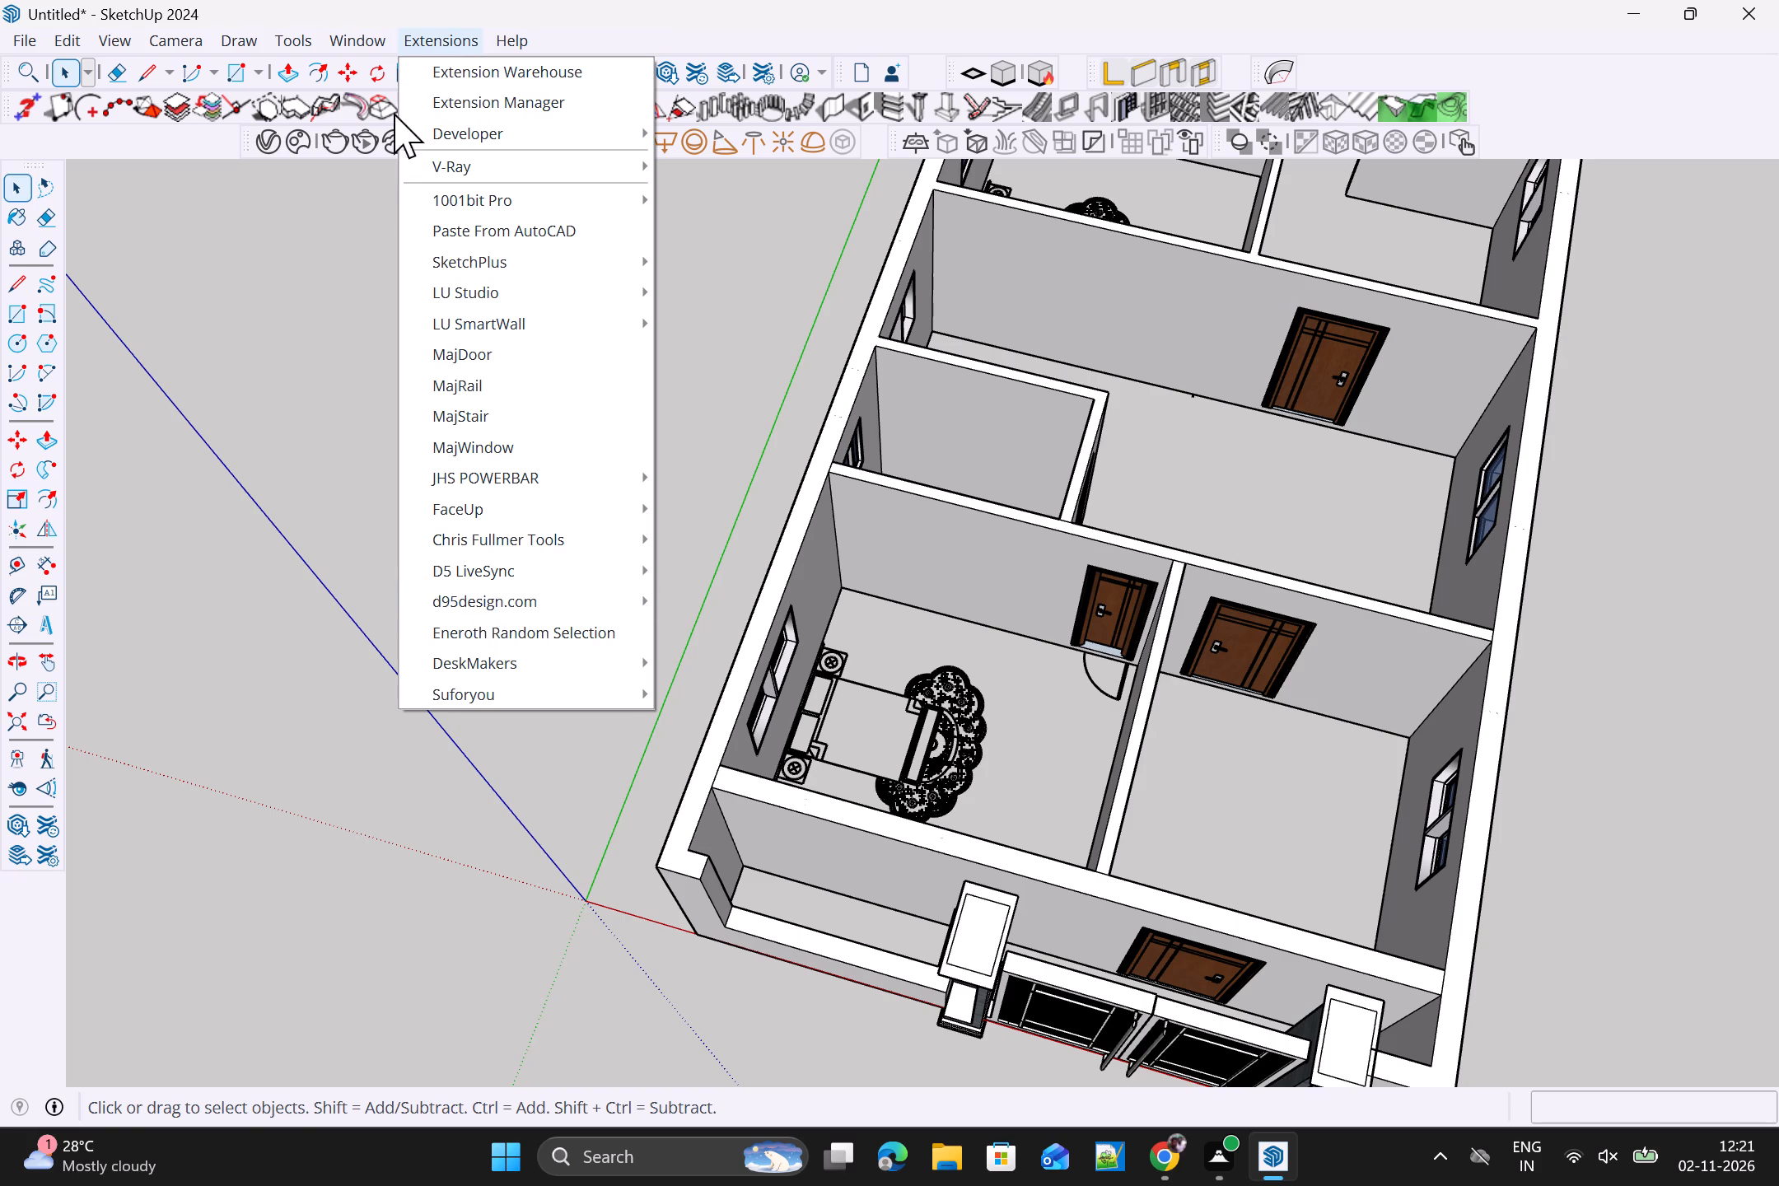
click(387, 239)
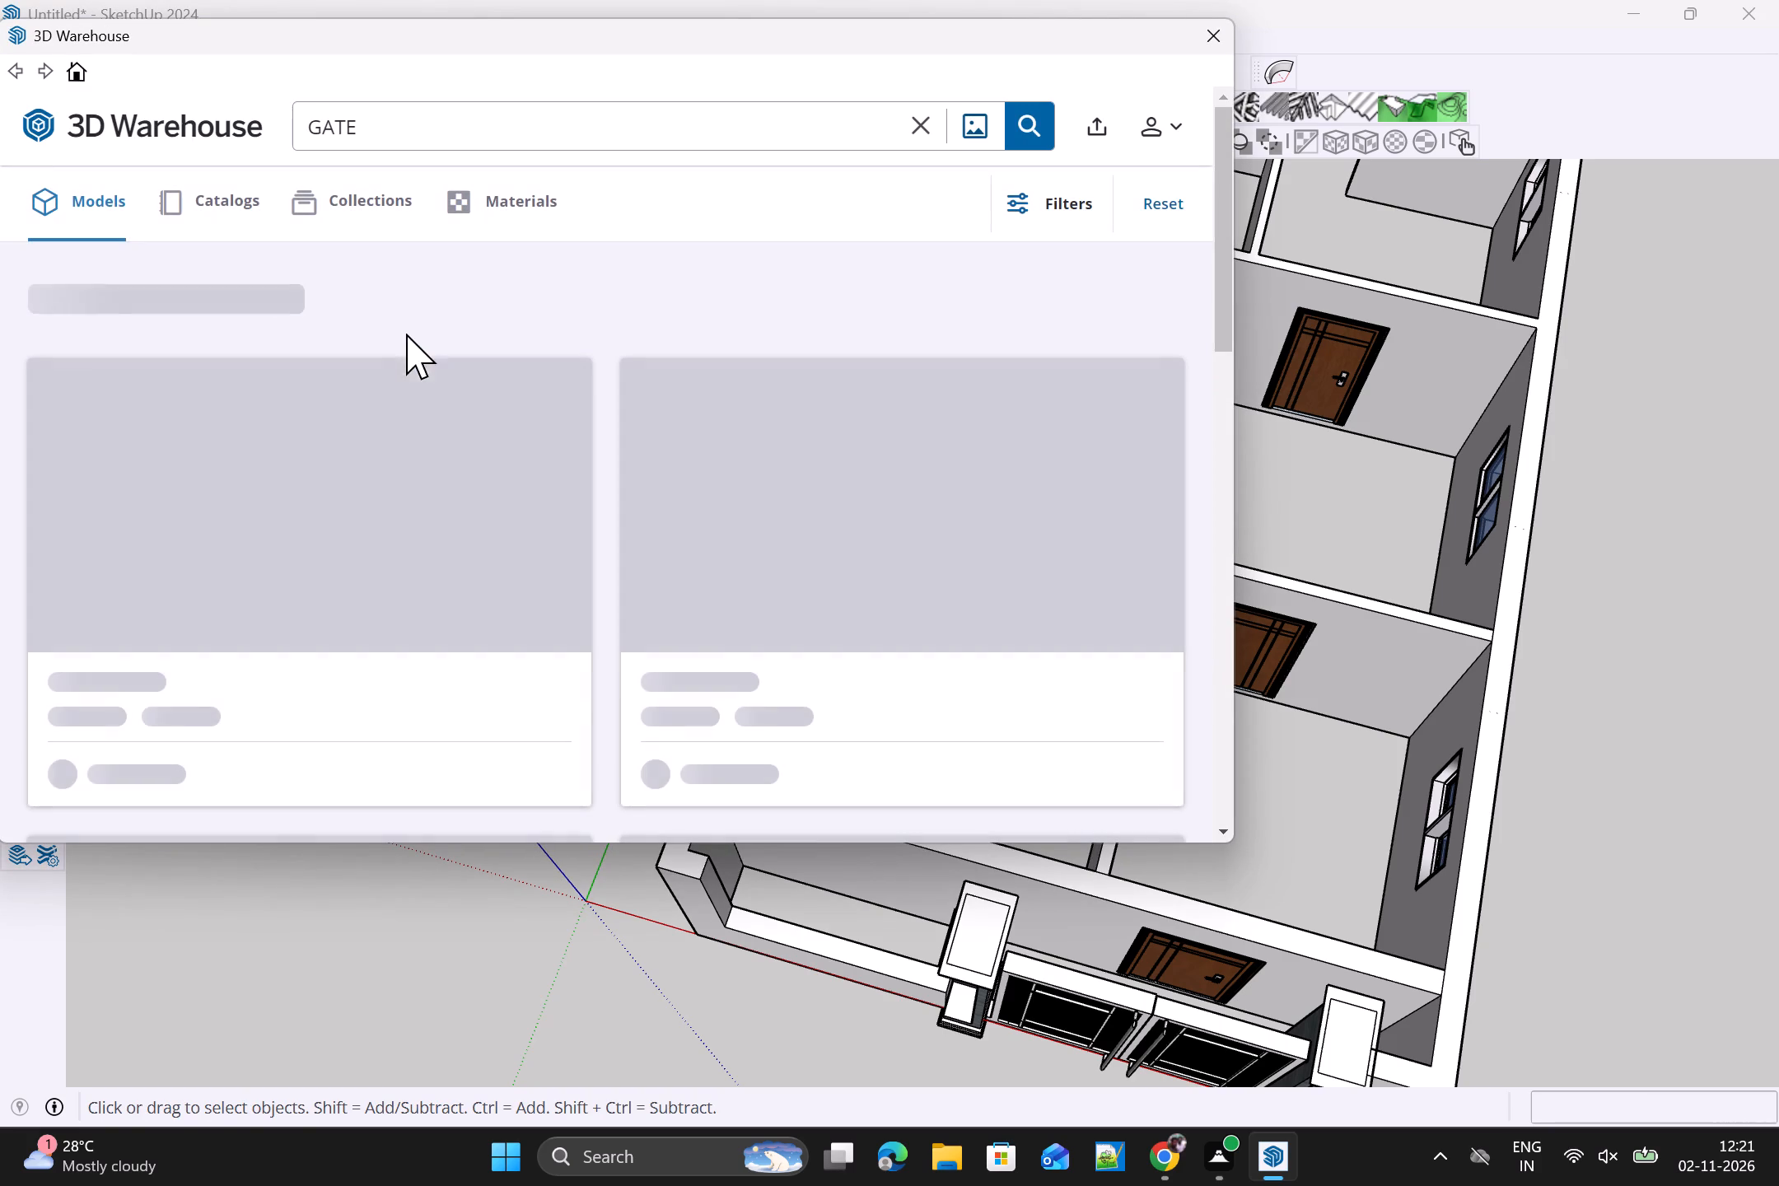
click(918, 126)
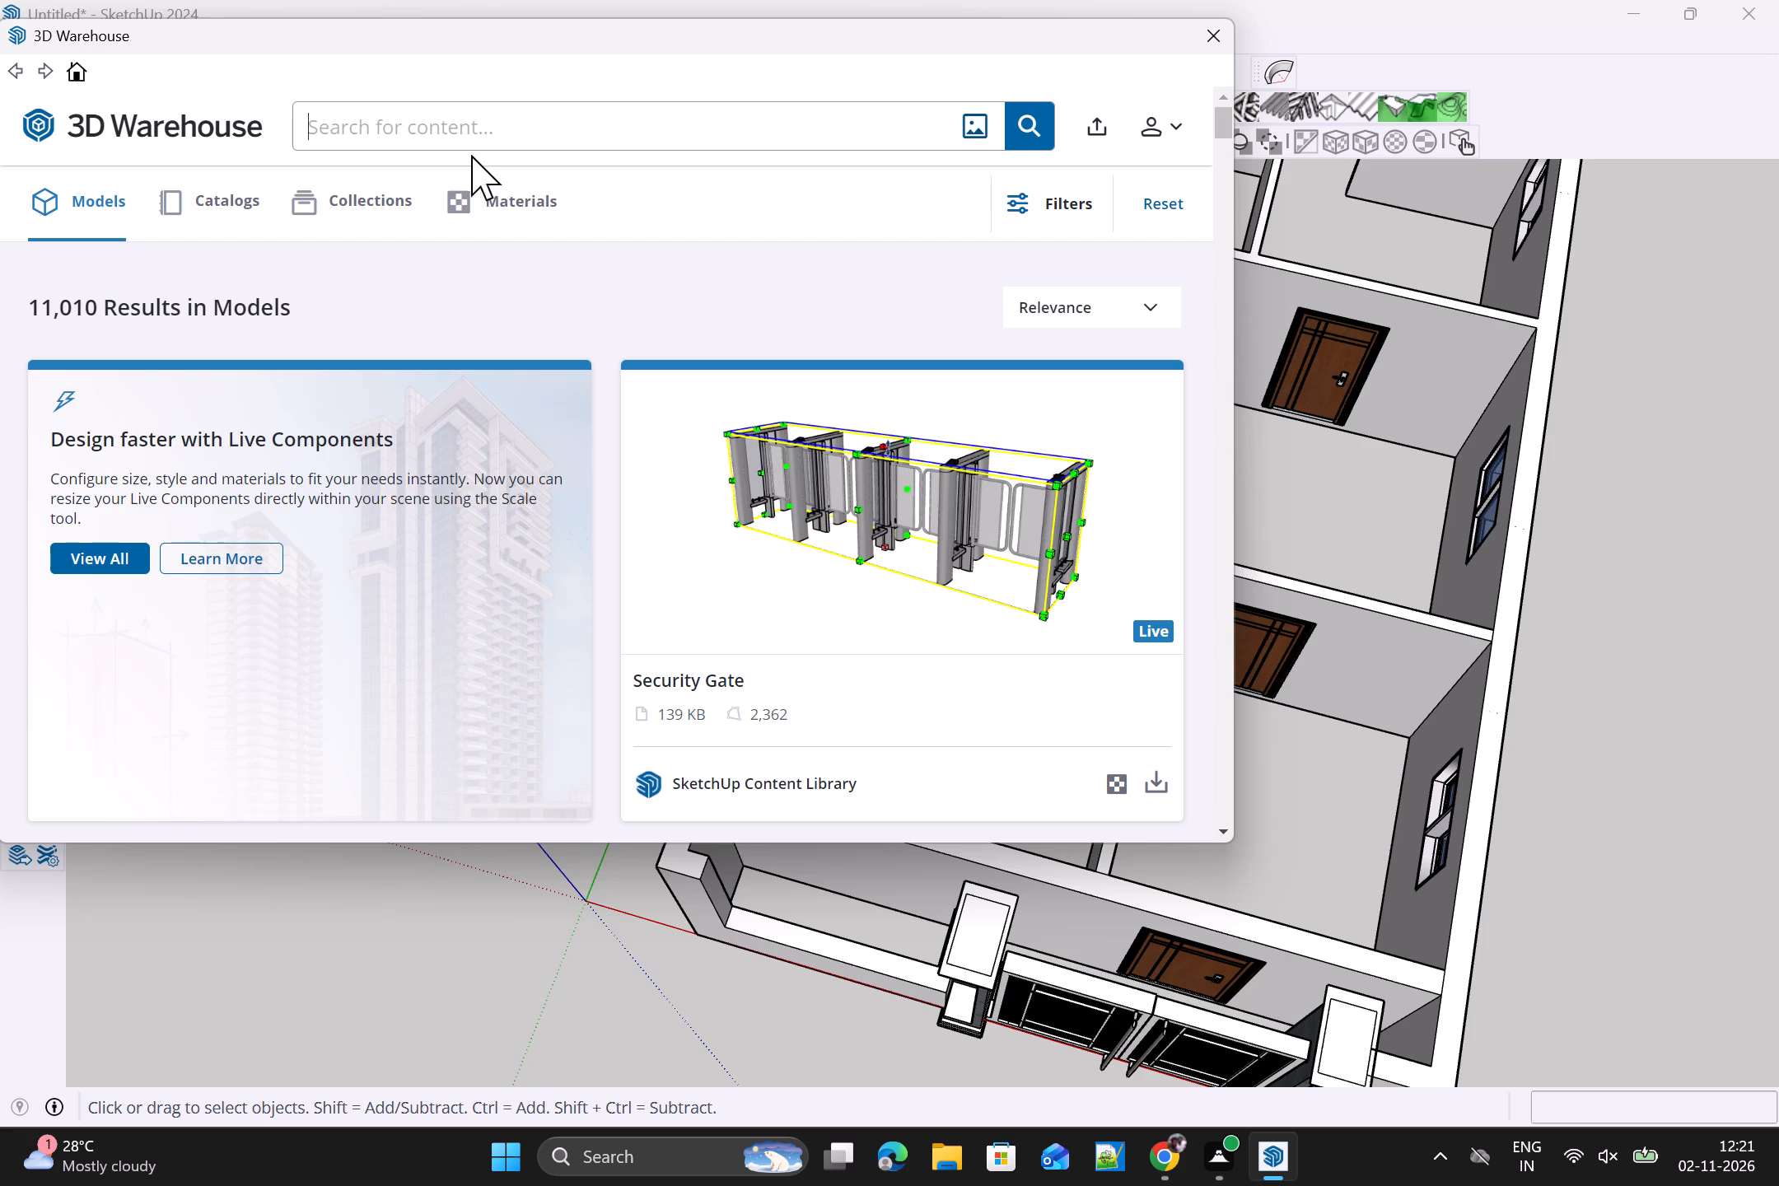
Look through the 3D Warehouse collections, materials and catalogs, and return to the models category.
click(369, 220)
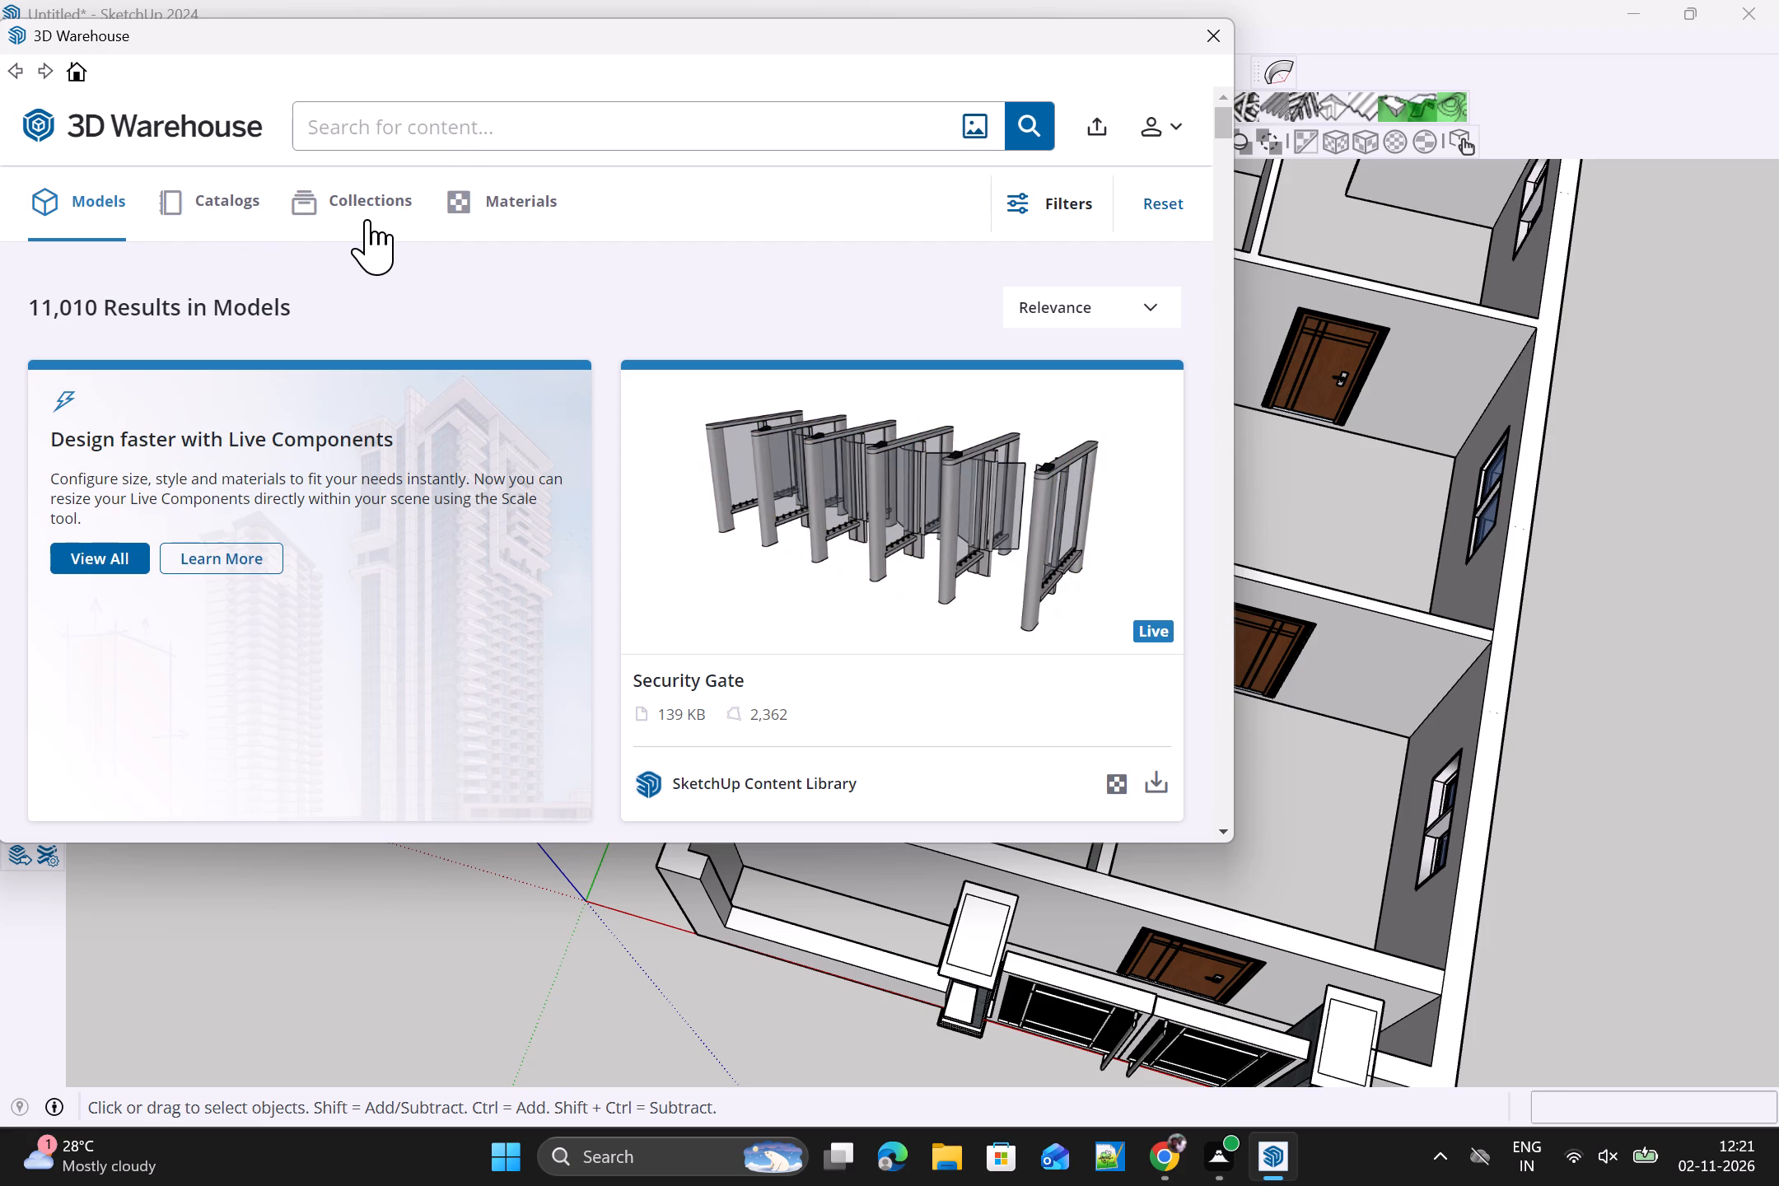
click(311, 214)
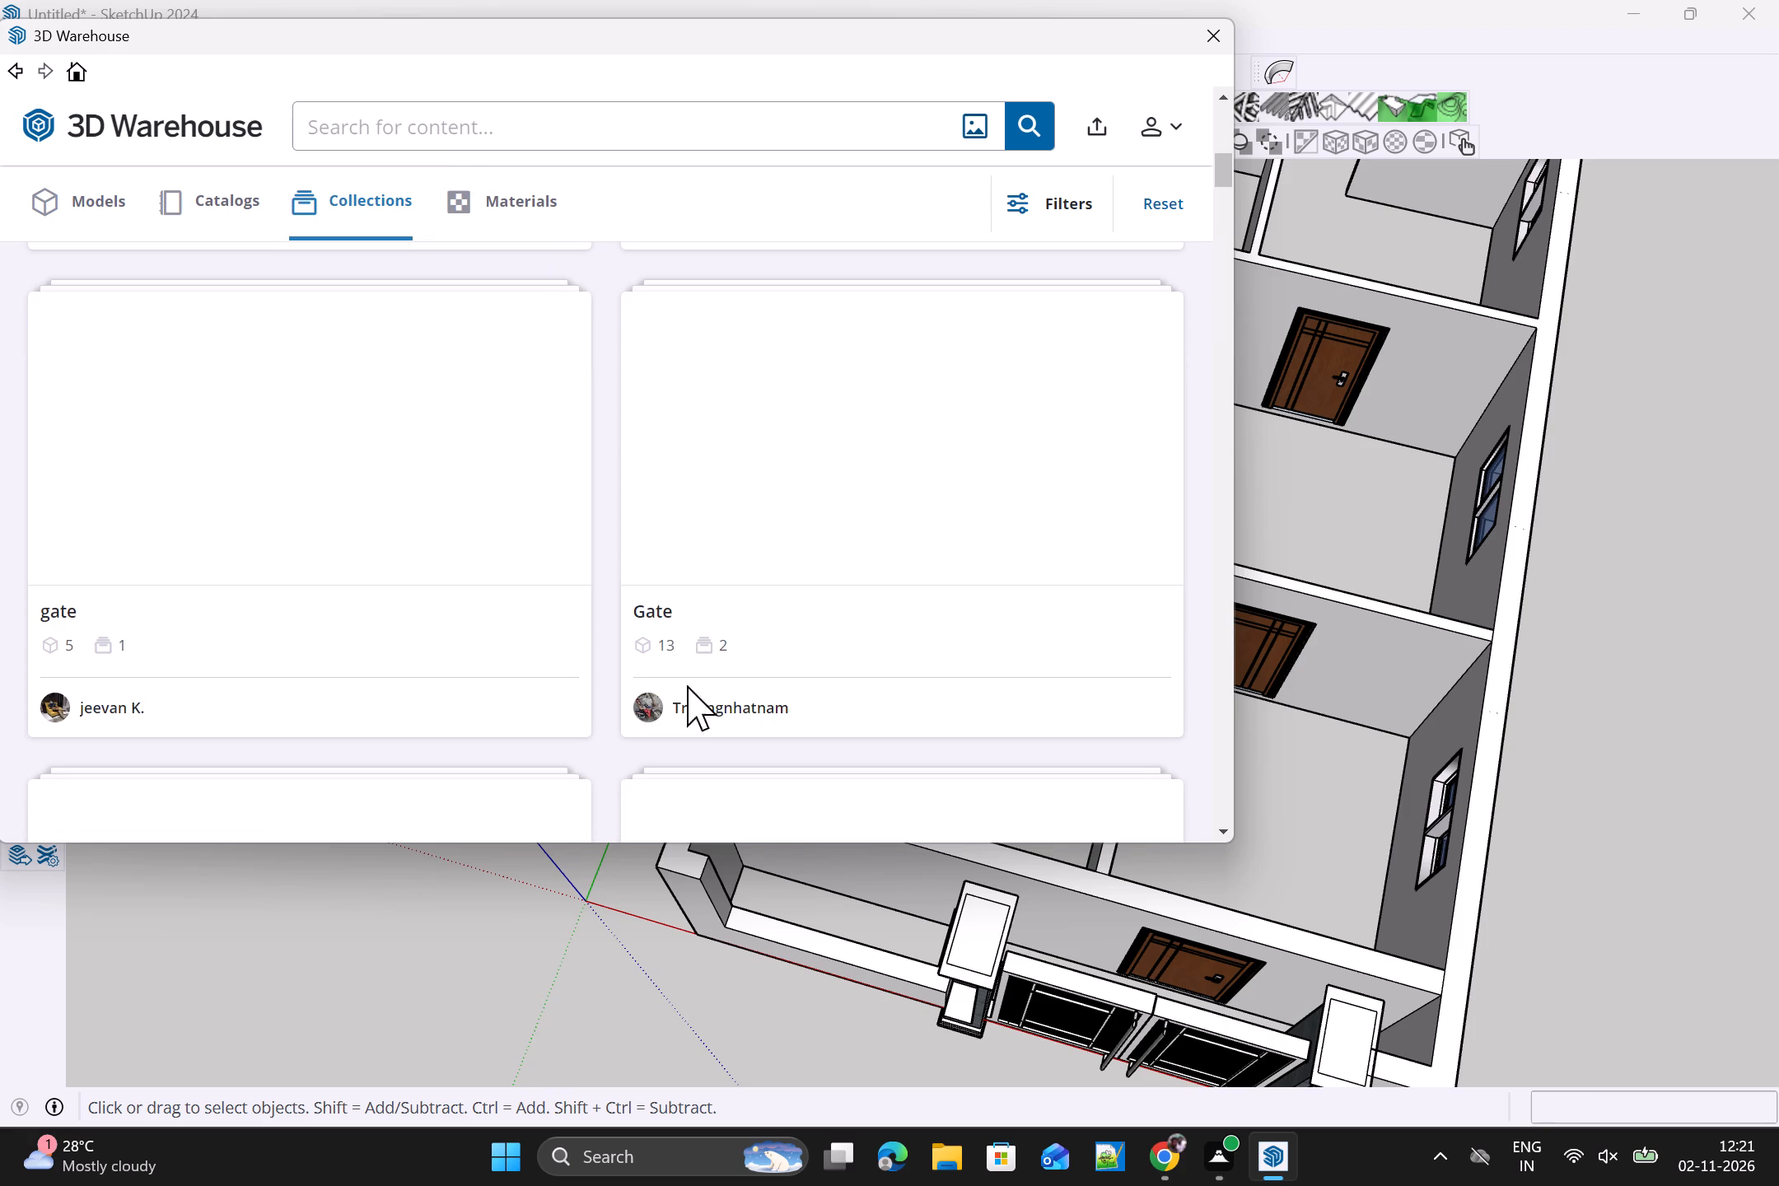
scroll(685, 582, down, 1)
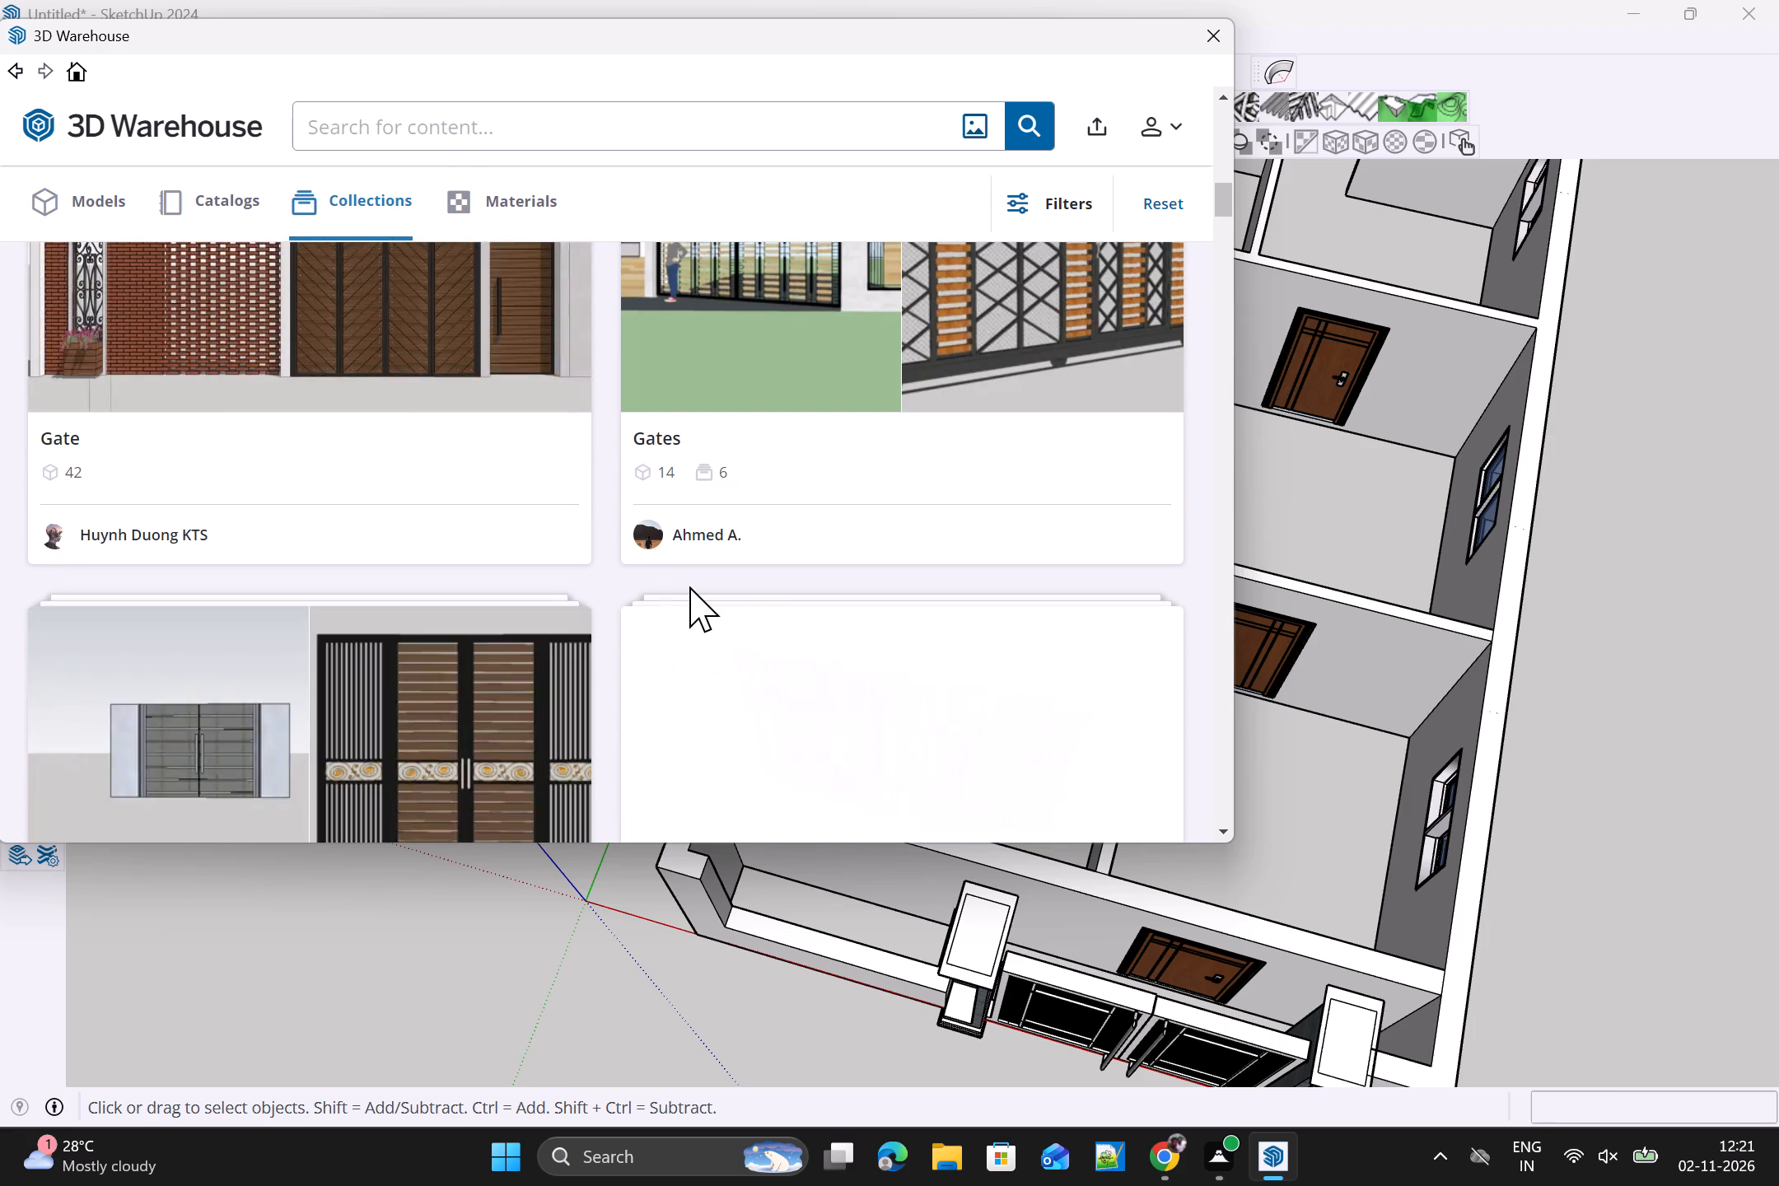
scroll(689, 591, down, 4)
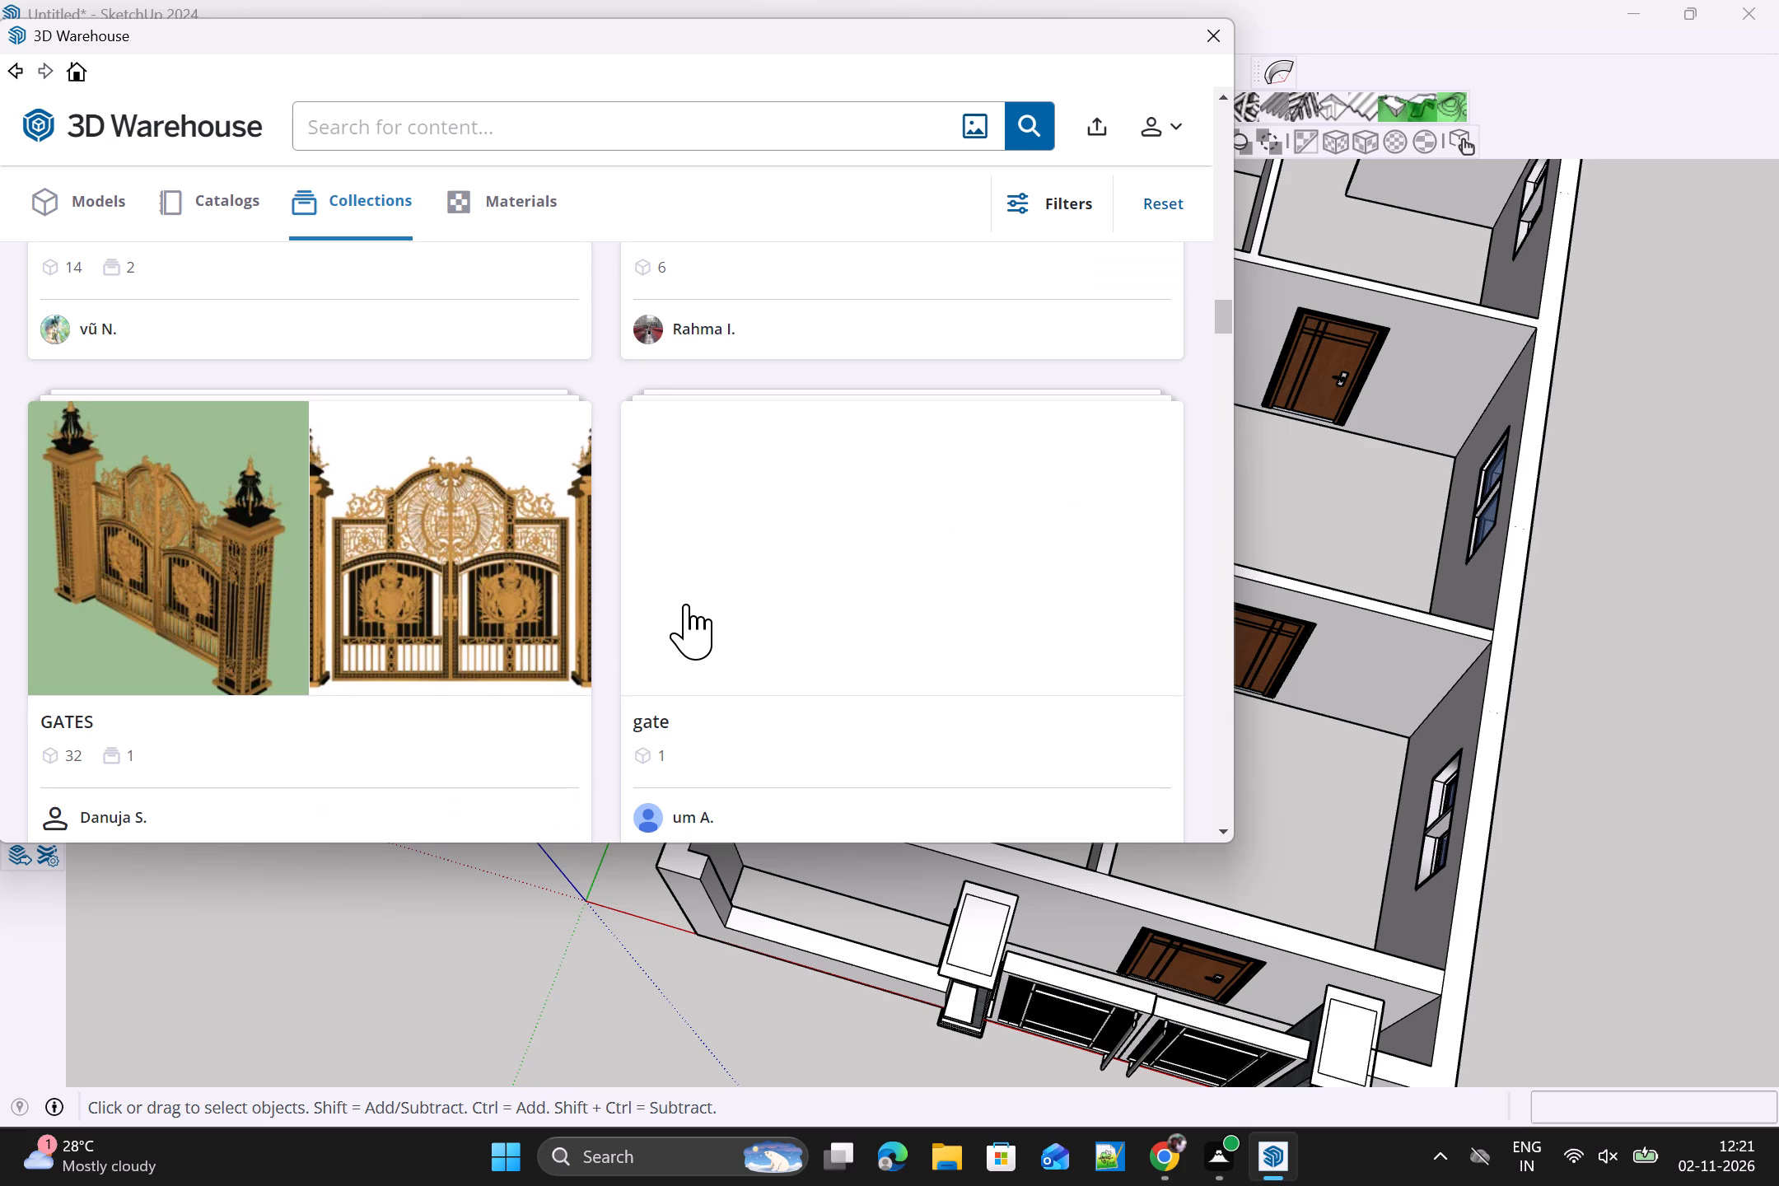
scroll(685, 605, up, 5)
click(488, 198)
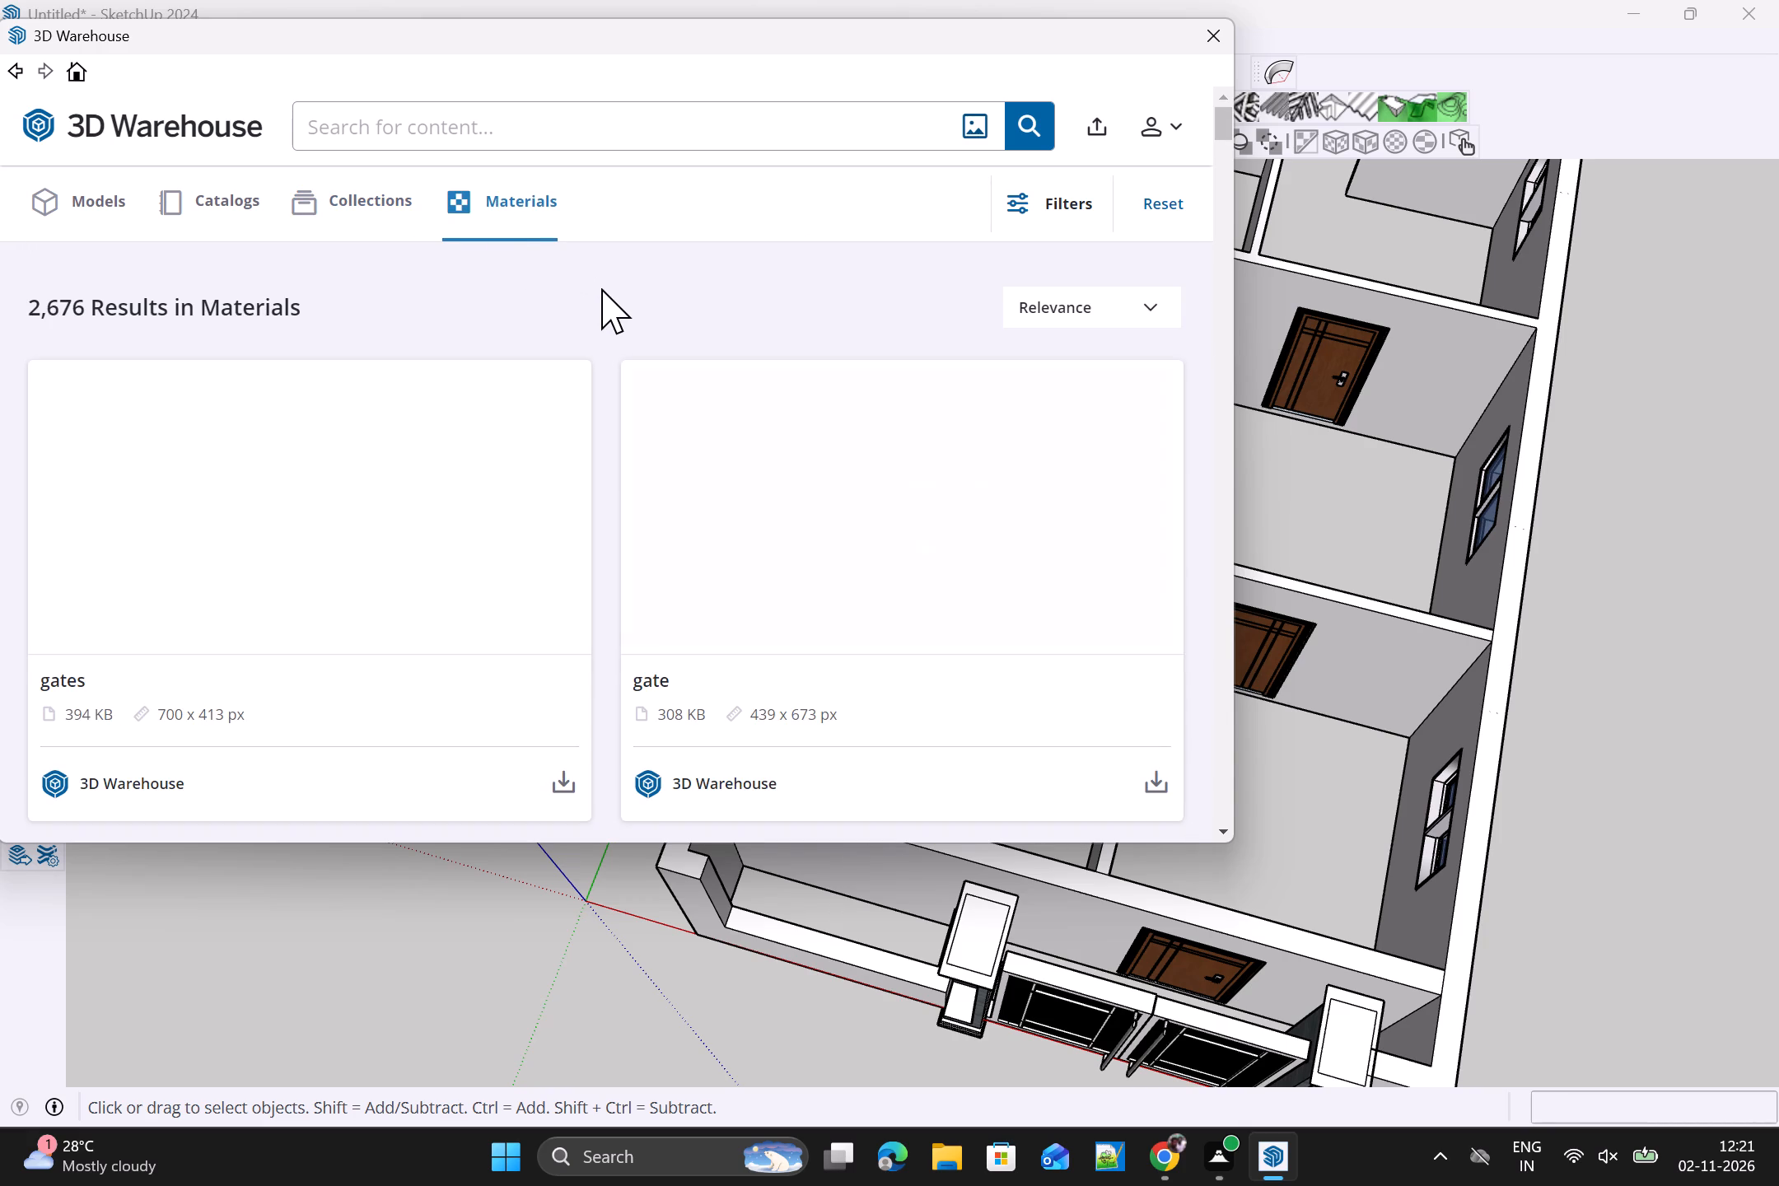
scroll(601, 293, down, 2)
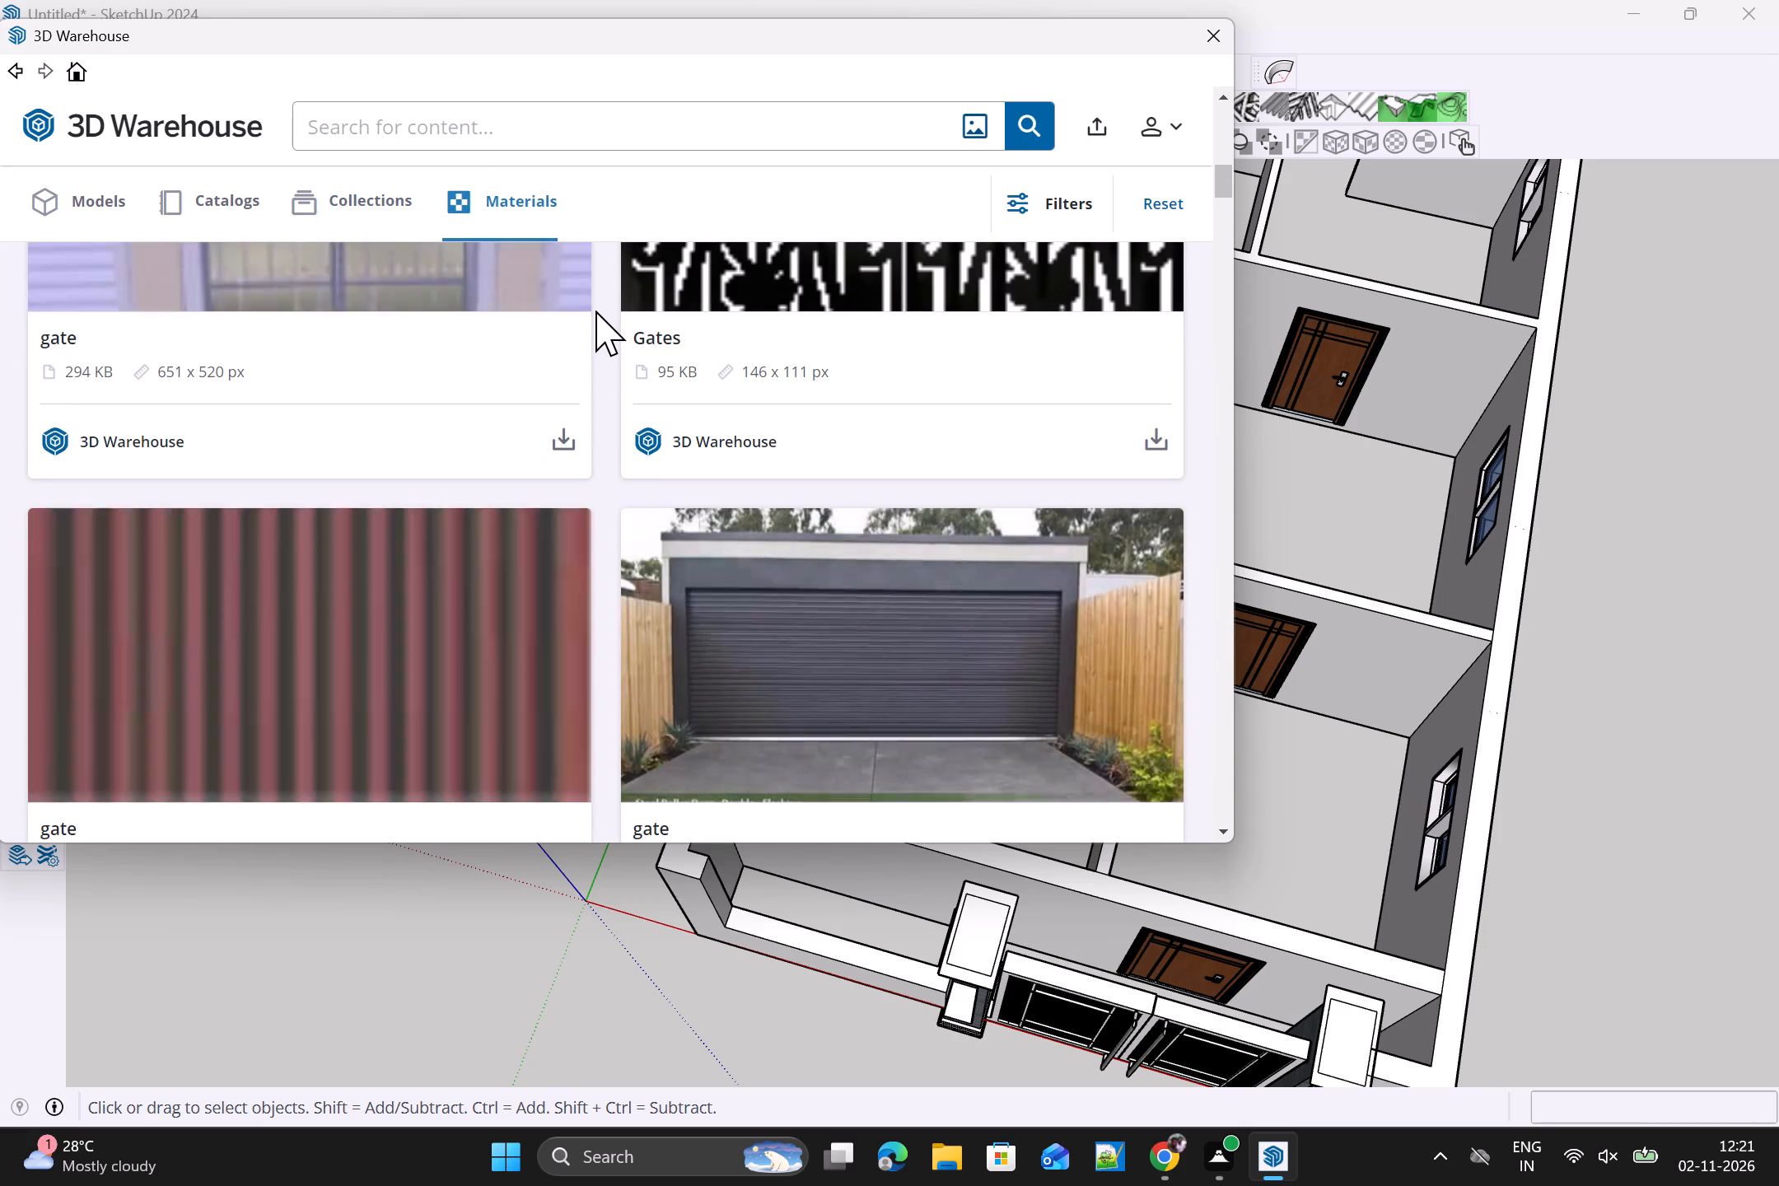
scroll(595, 315, down, 1)
scroll(593, 315, up, 5)
scroll(219, 183, up, 3)
click(83, 196)
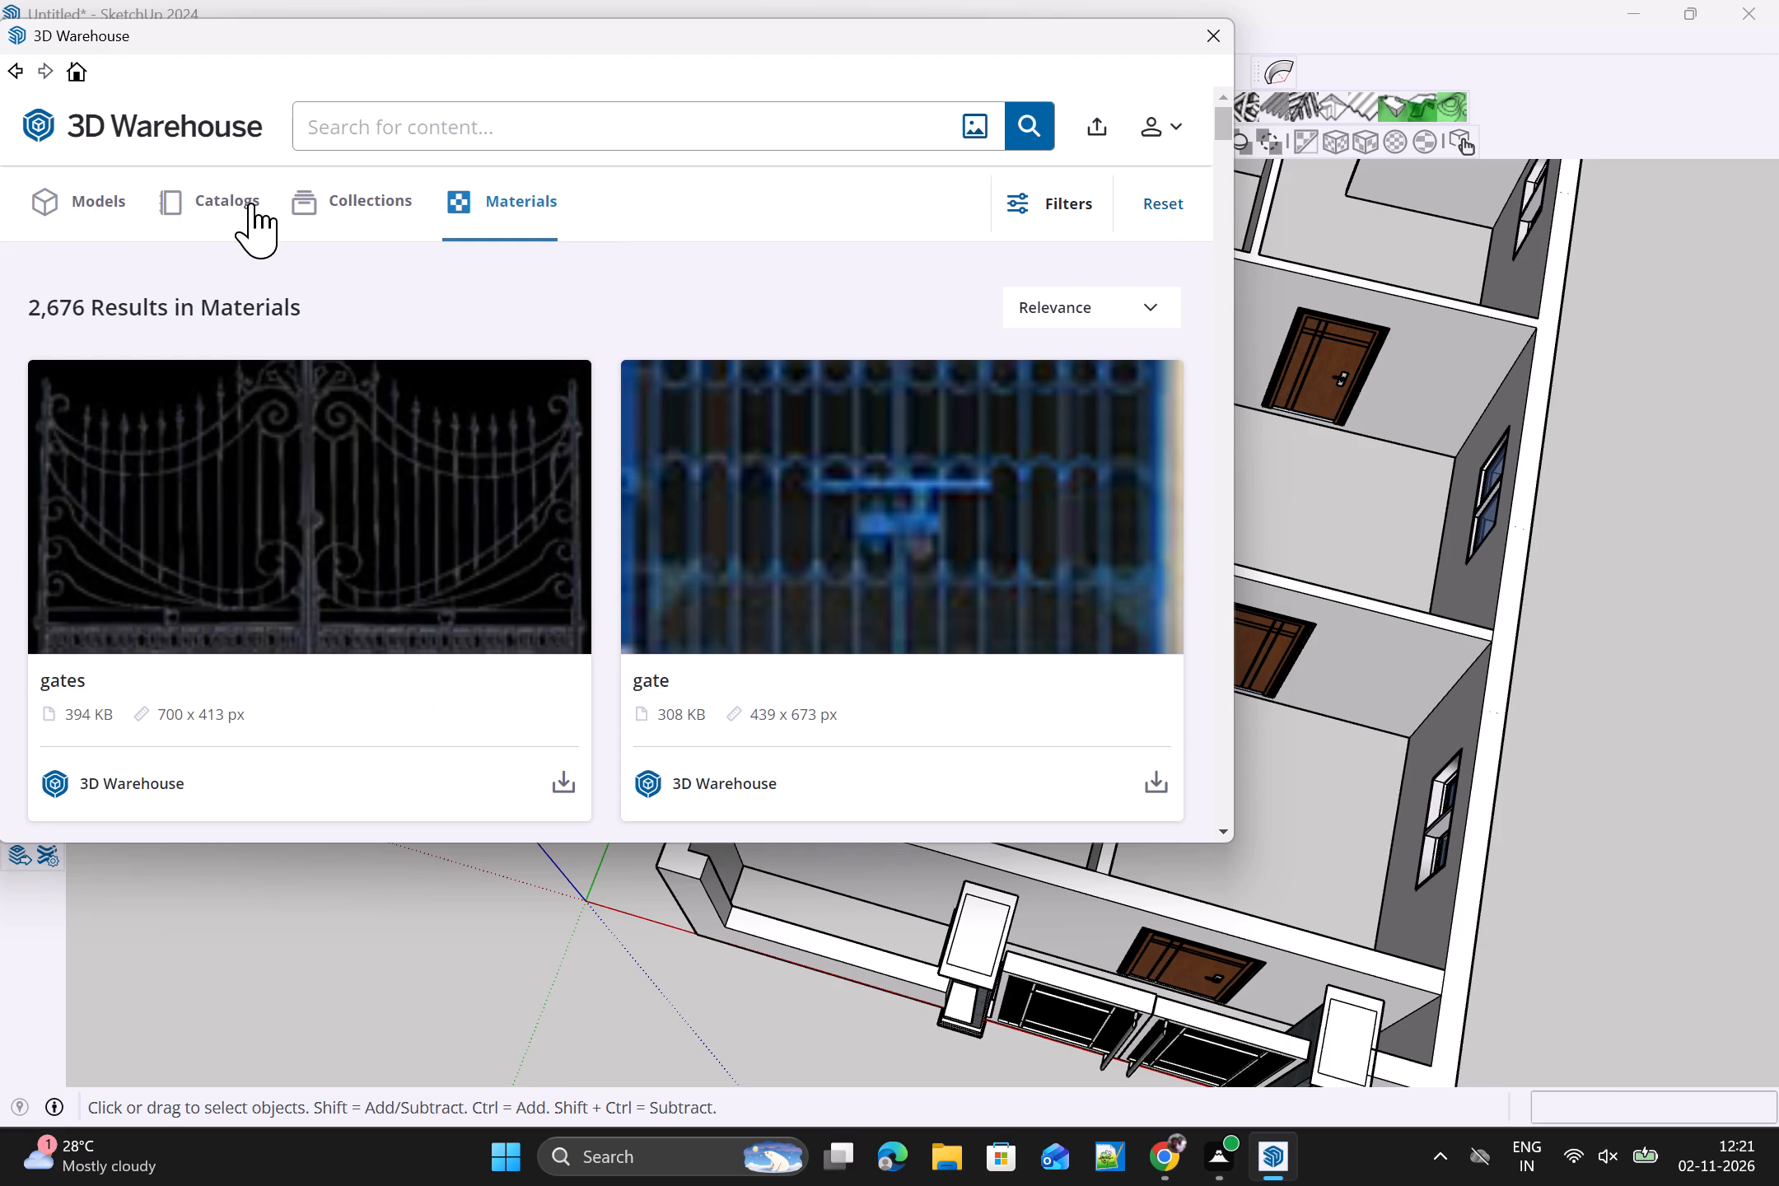
click(237, 200)
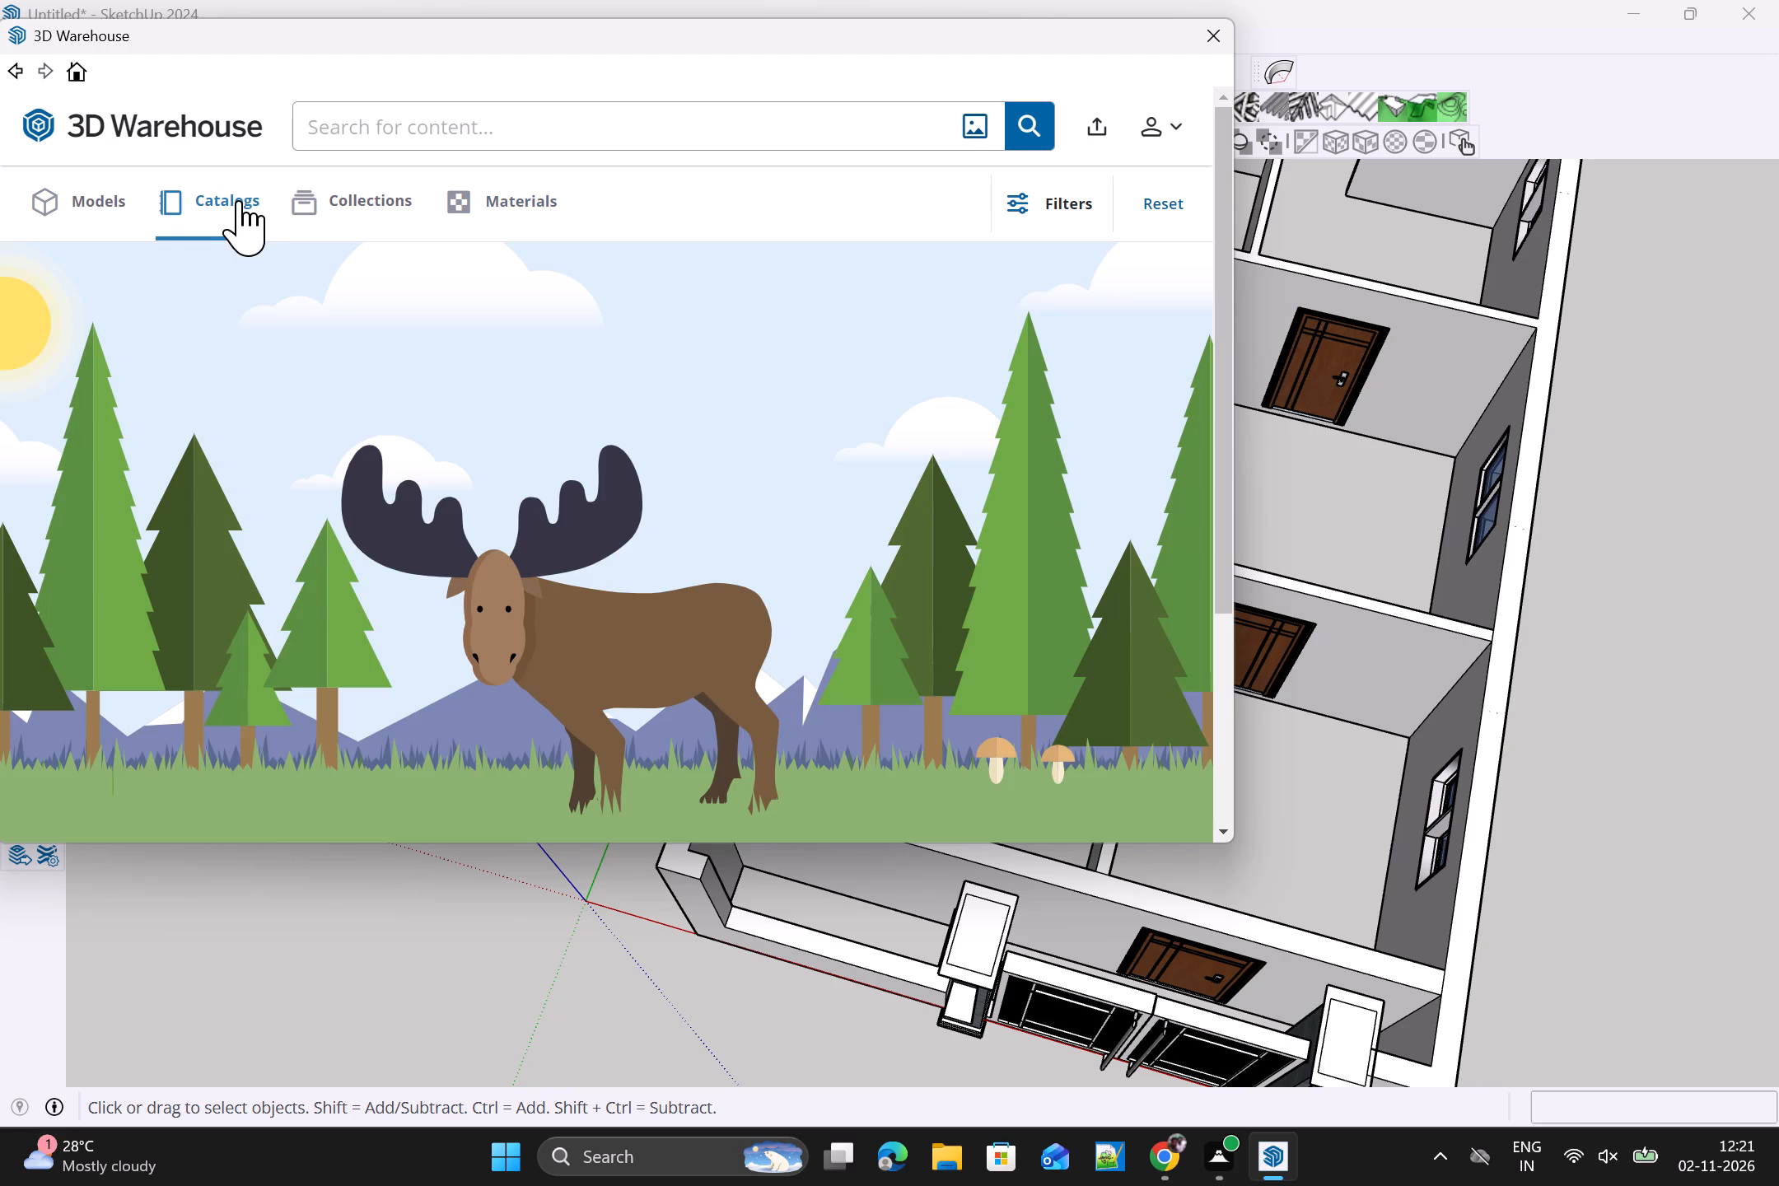
click(237, 200)
click(135, 200)
click(97, 201)
click(82, 203)
Search the 3D Warehouse models for BED.
click(455, 117)
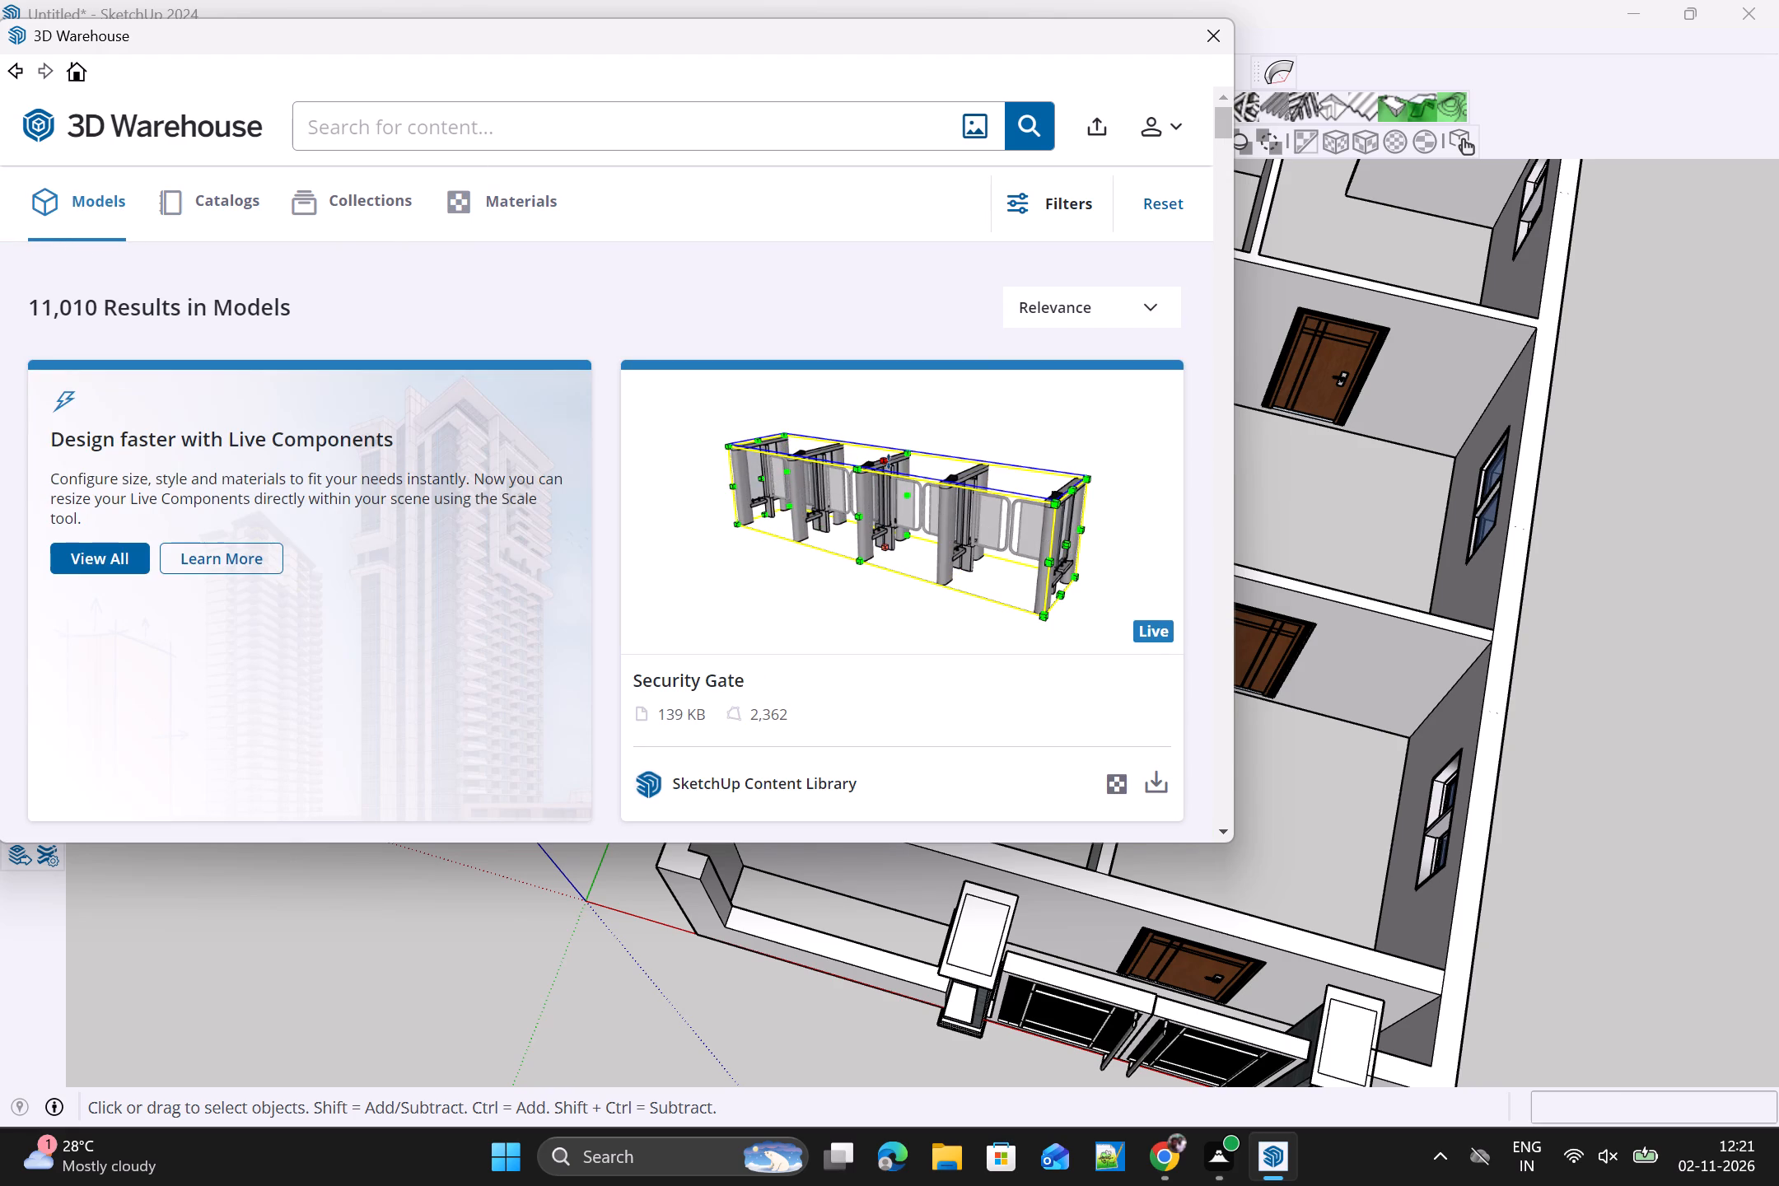
text(BED)
key(Return)
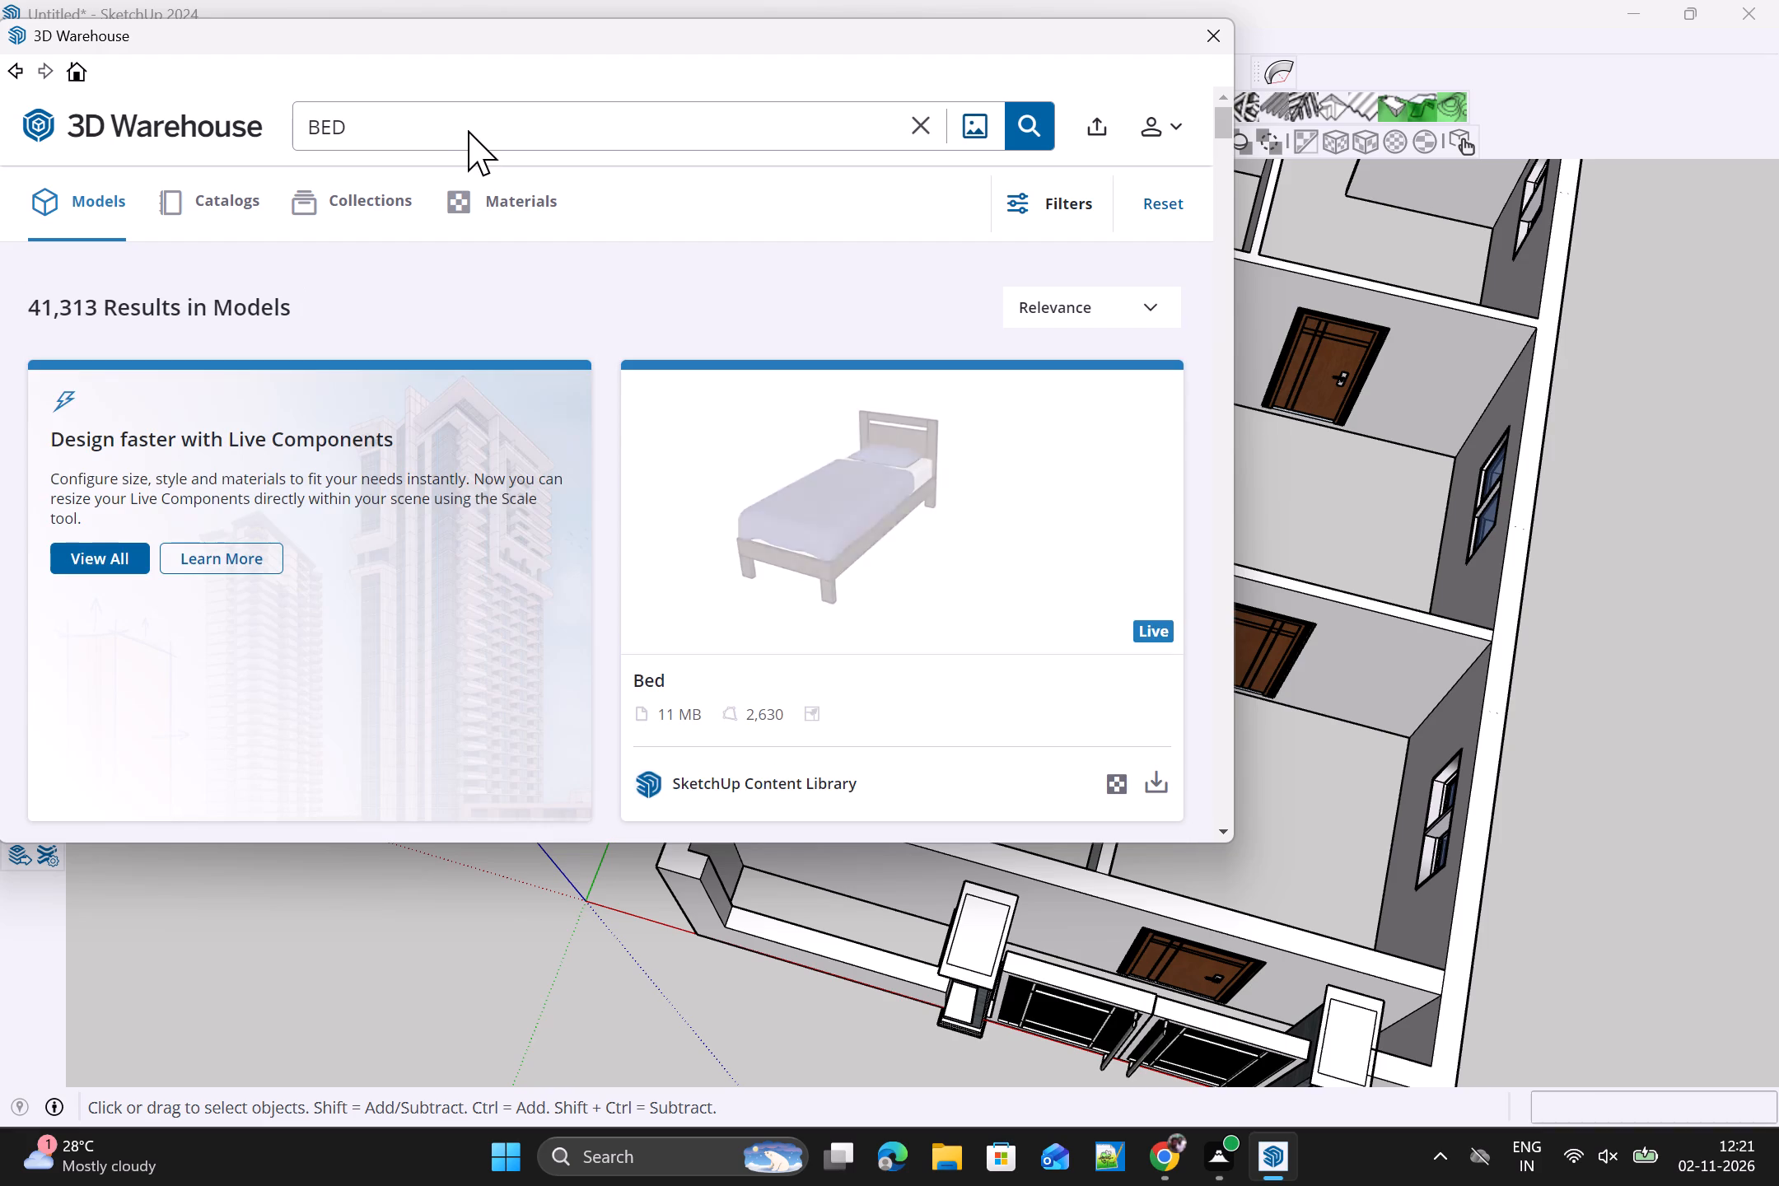
Compare the bed models in the search results to choose one for the bedroom.
scroll(883, 470, down, 2)
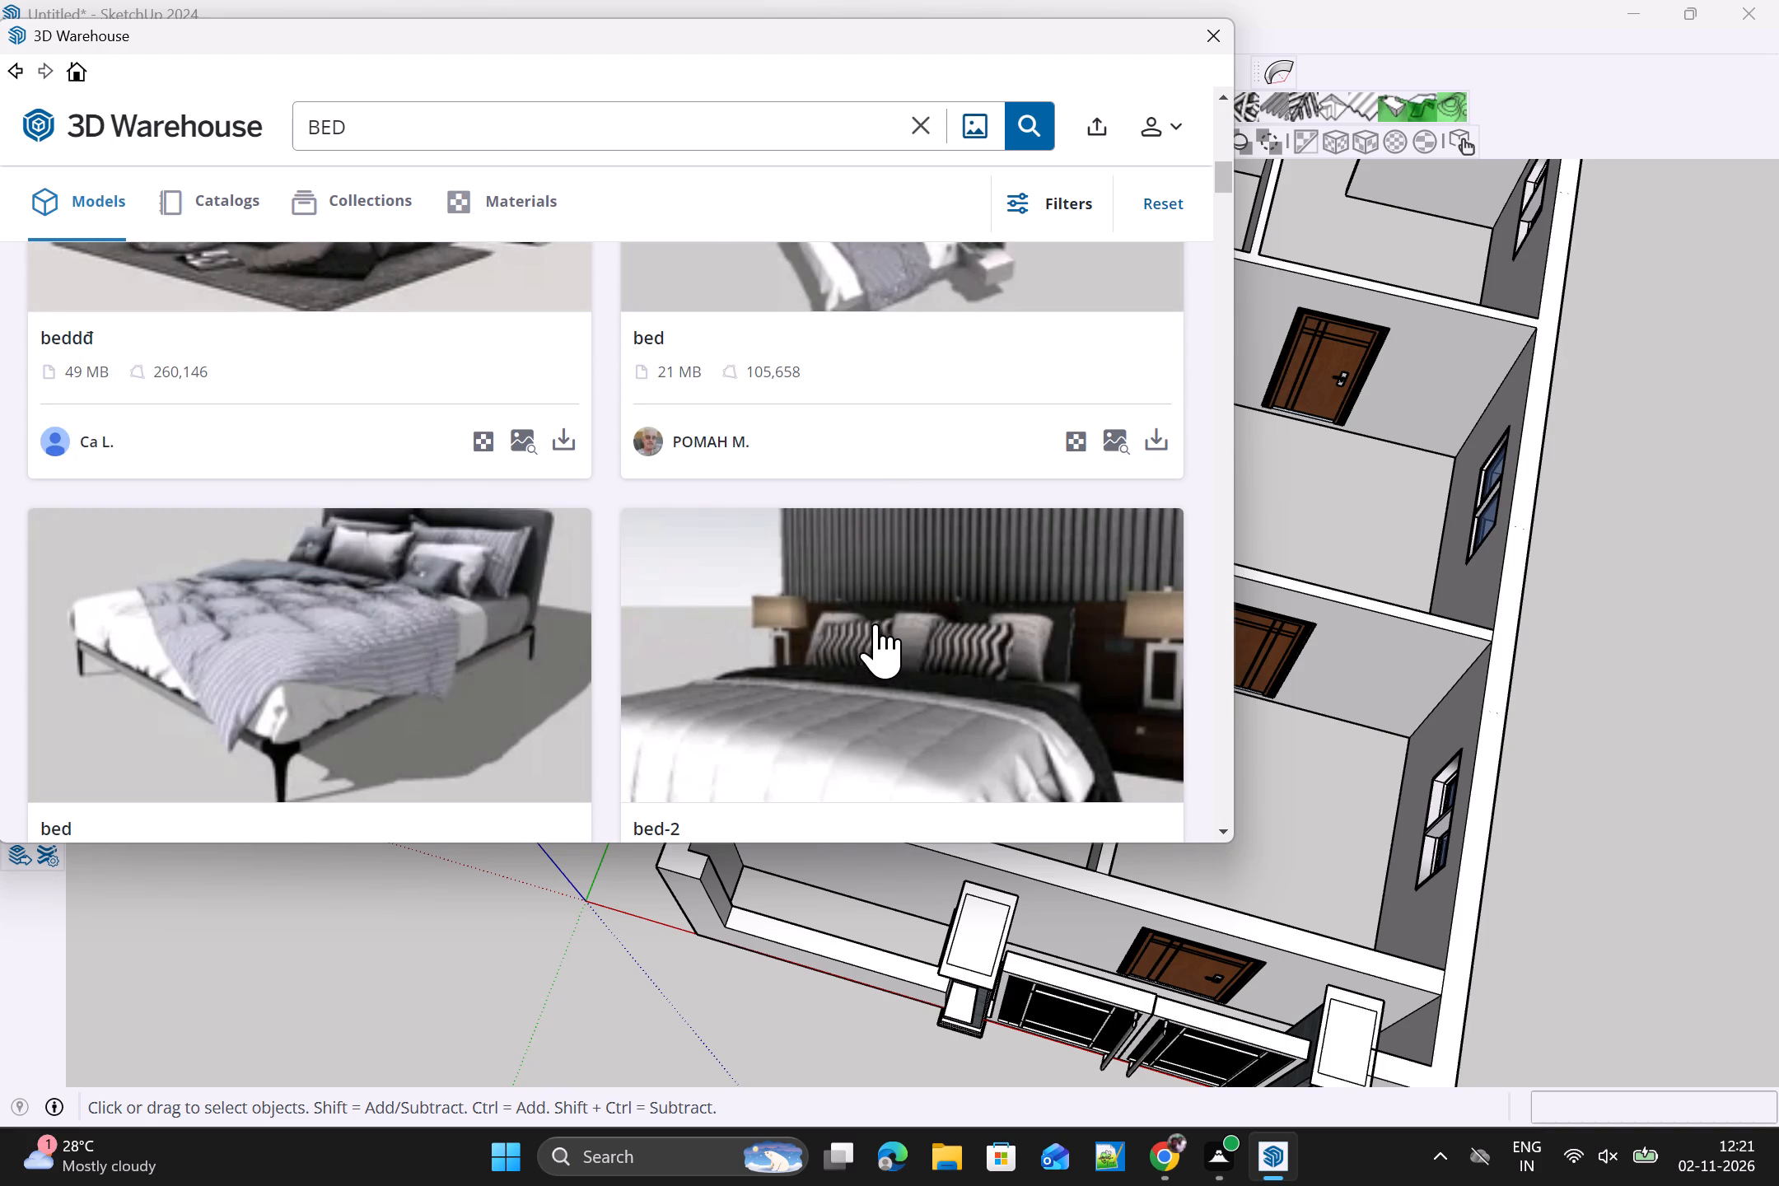
scroll(935, 619, down, 1)
scroll(930, 616, up, 1)
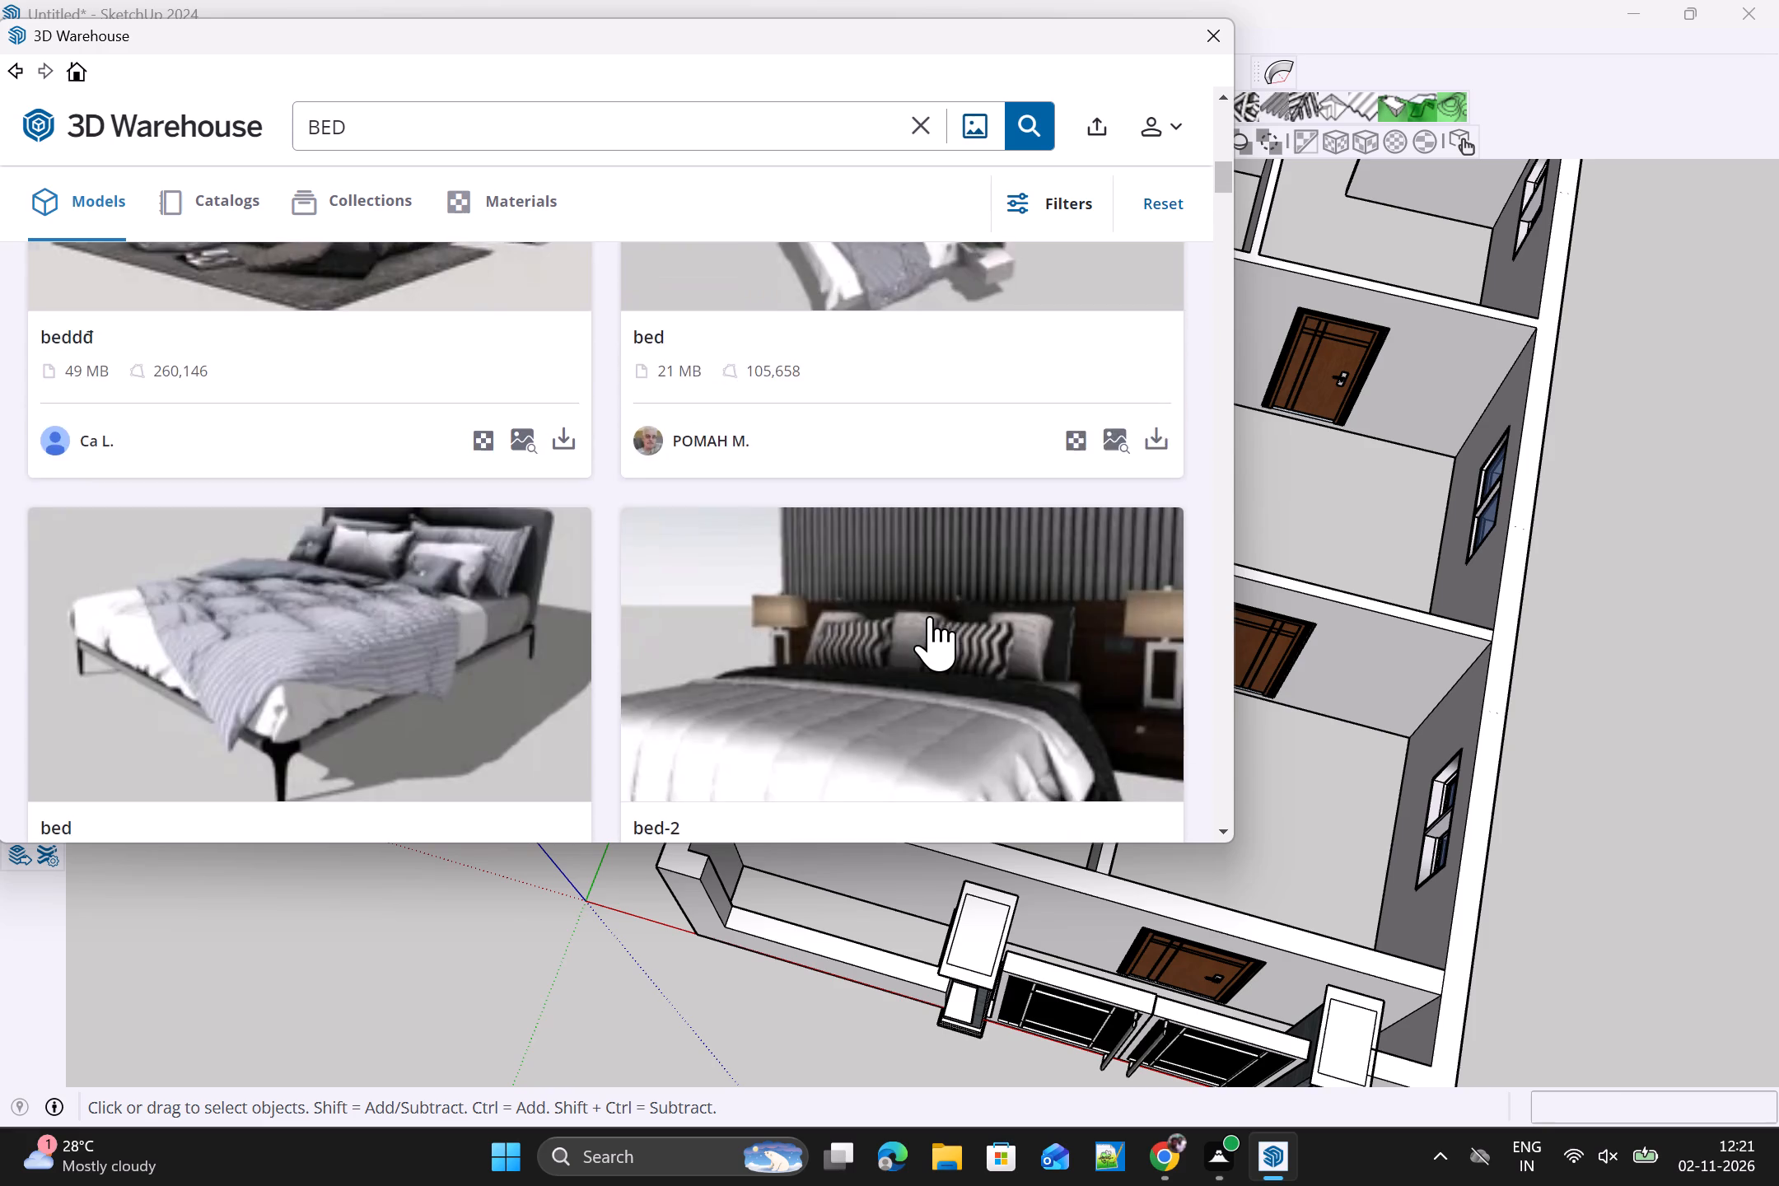
scroll(930, 616, up, 1)
scroll(930, 616, down, 1)
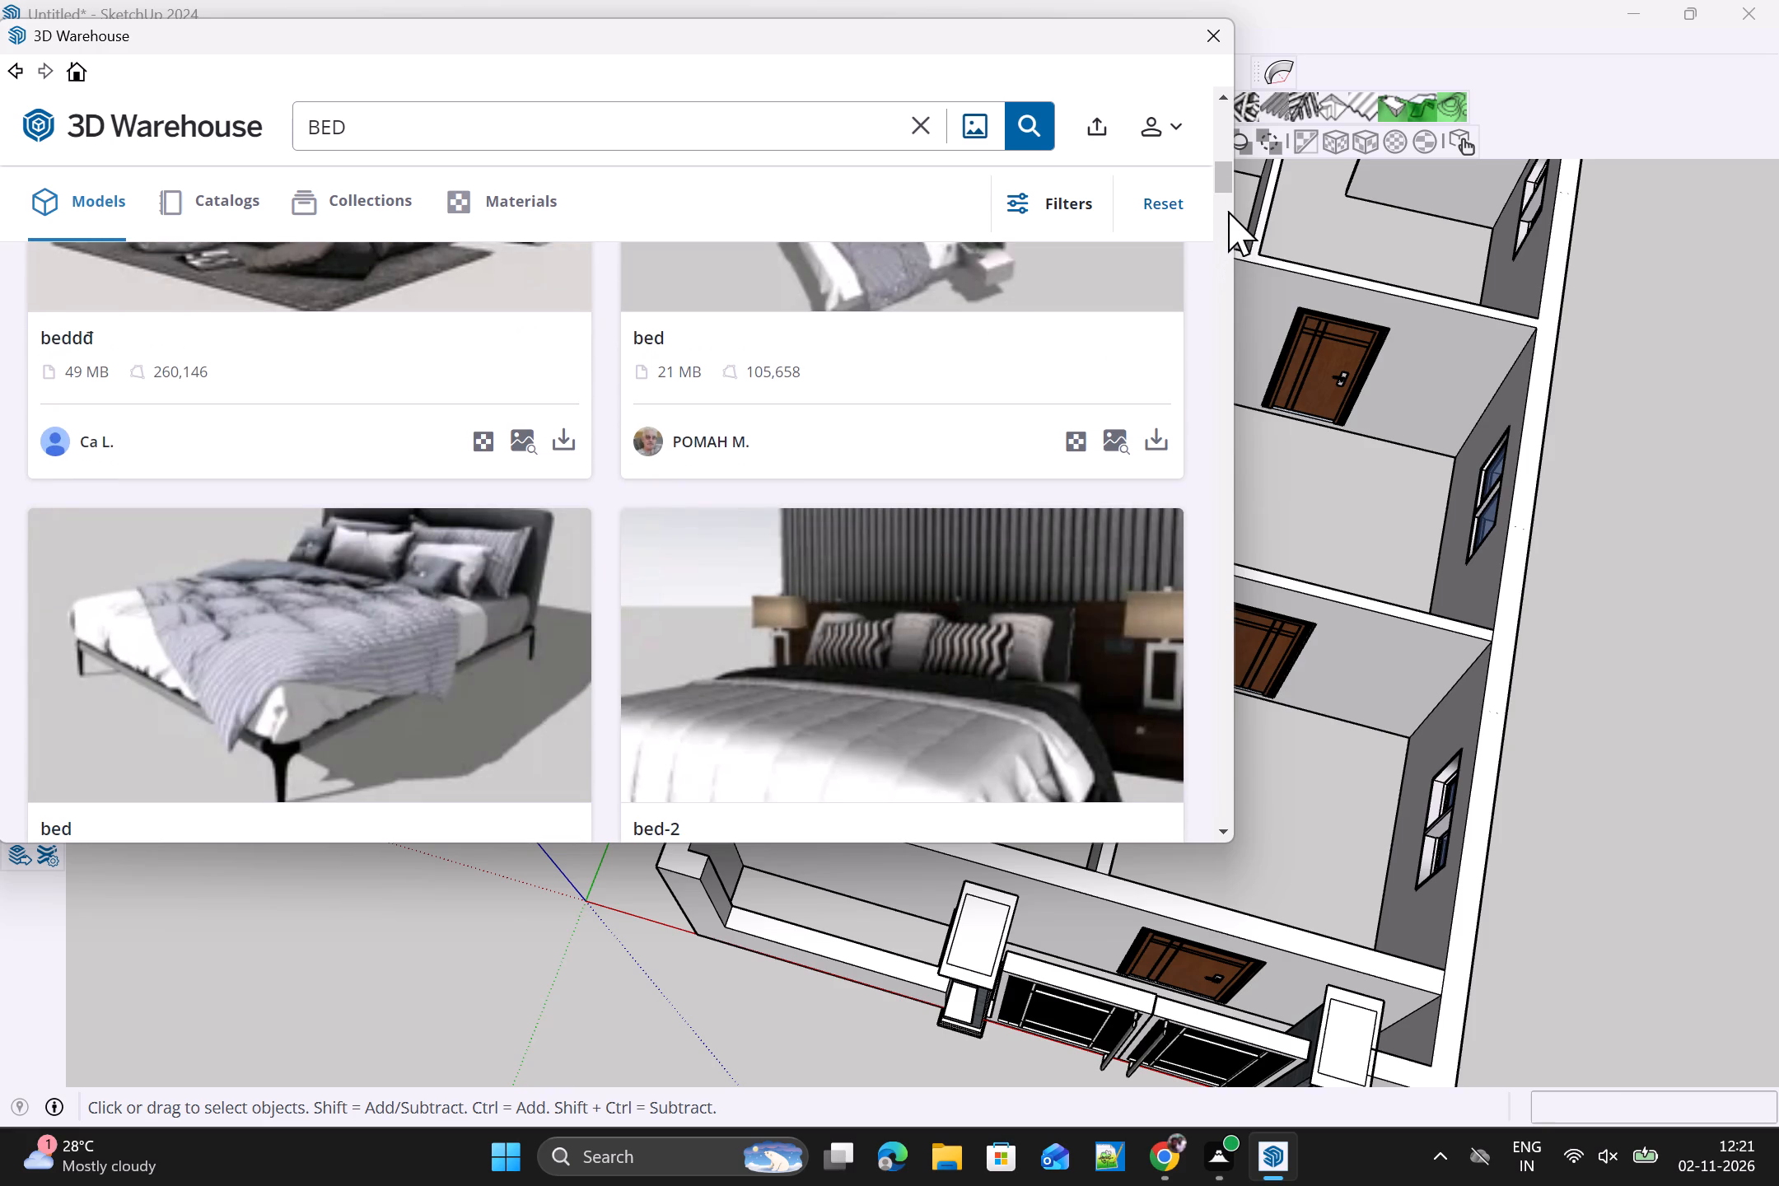
drag(1225, 180, 1221, 163)
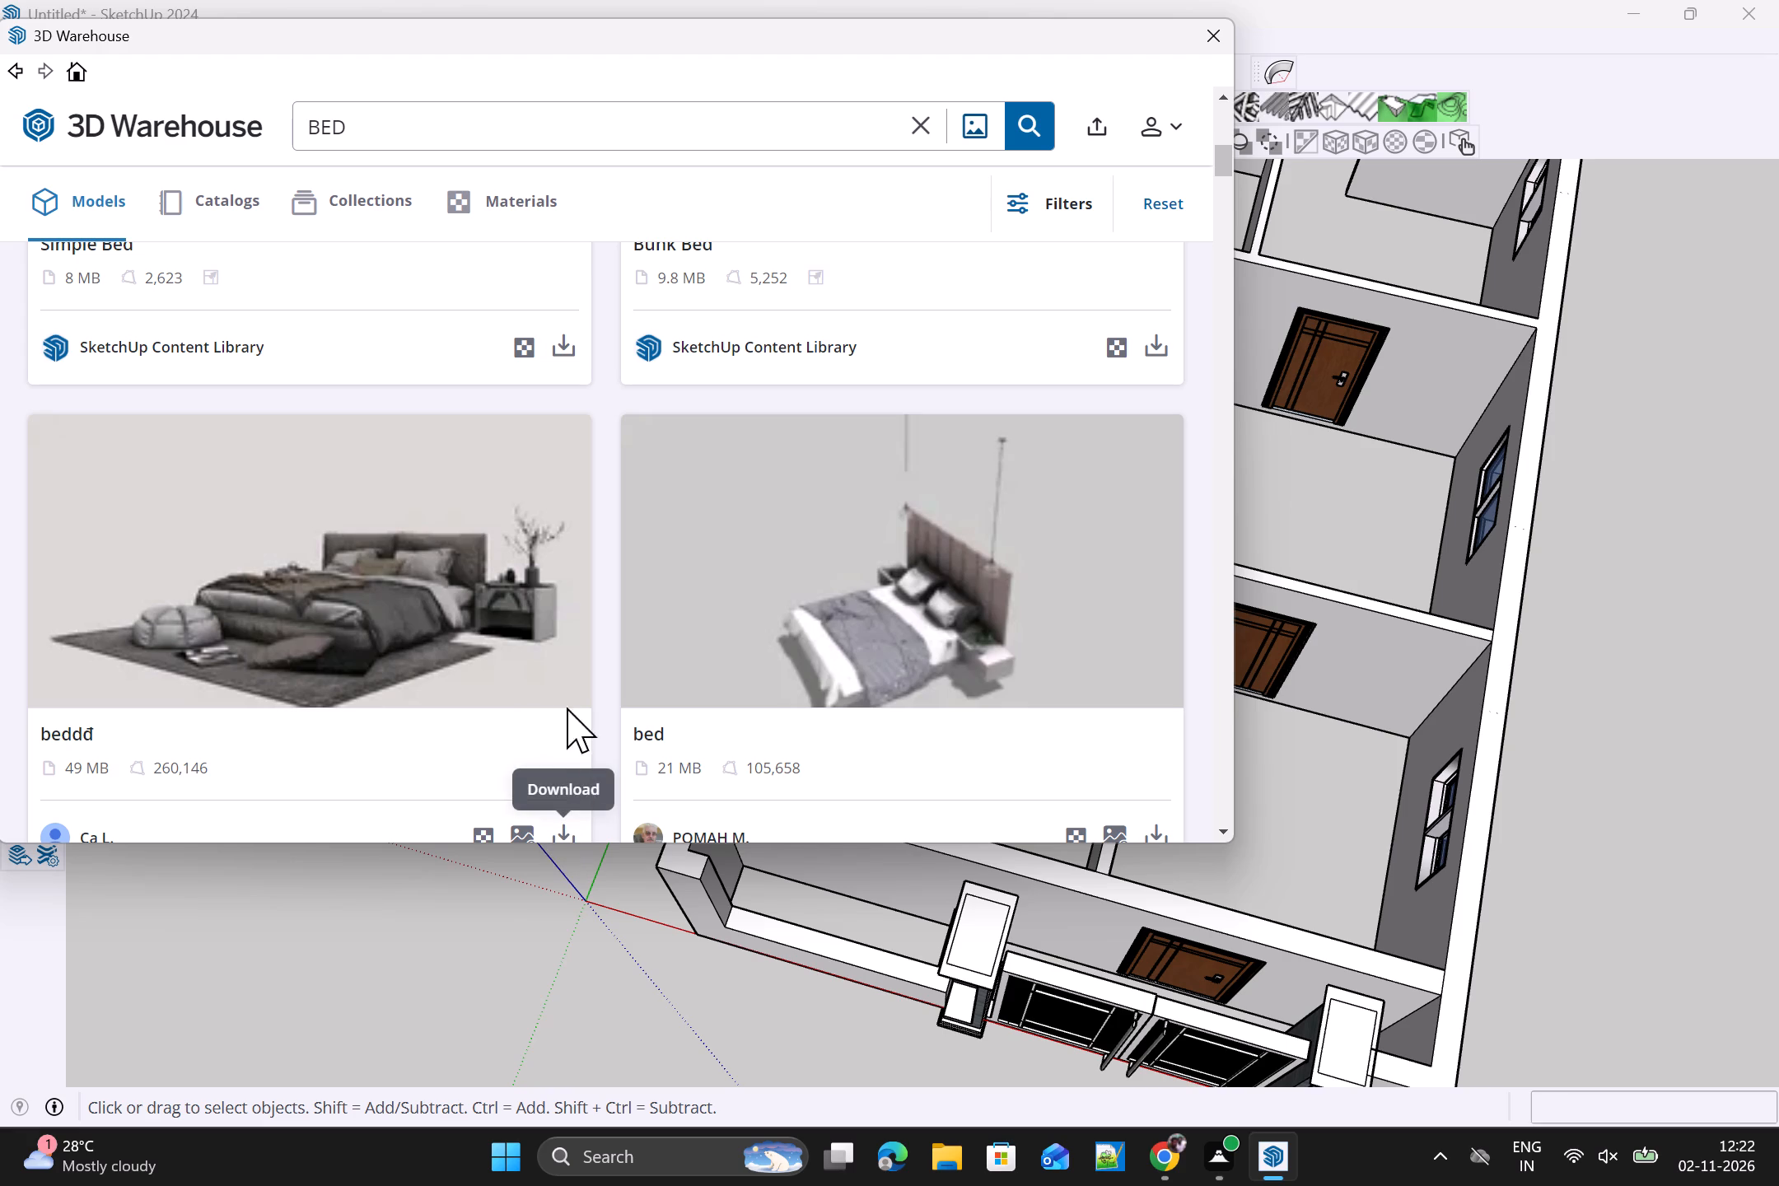
drag(1226, 164, 1226, 194)
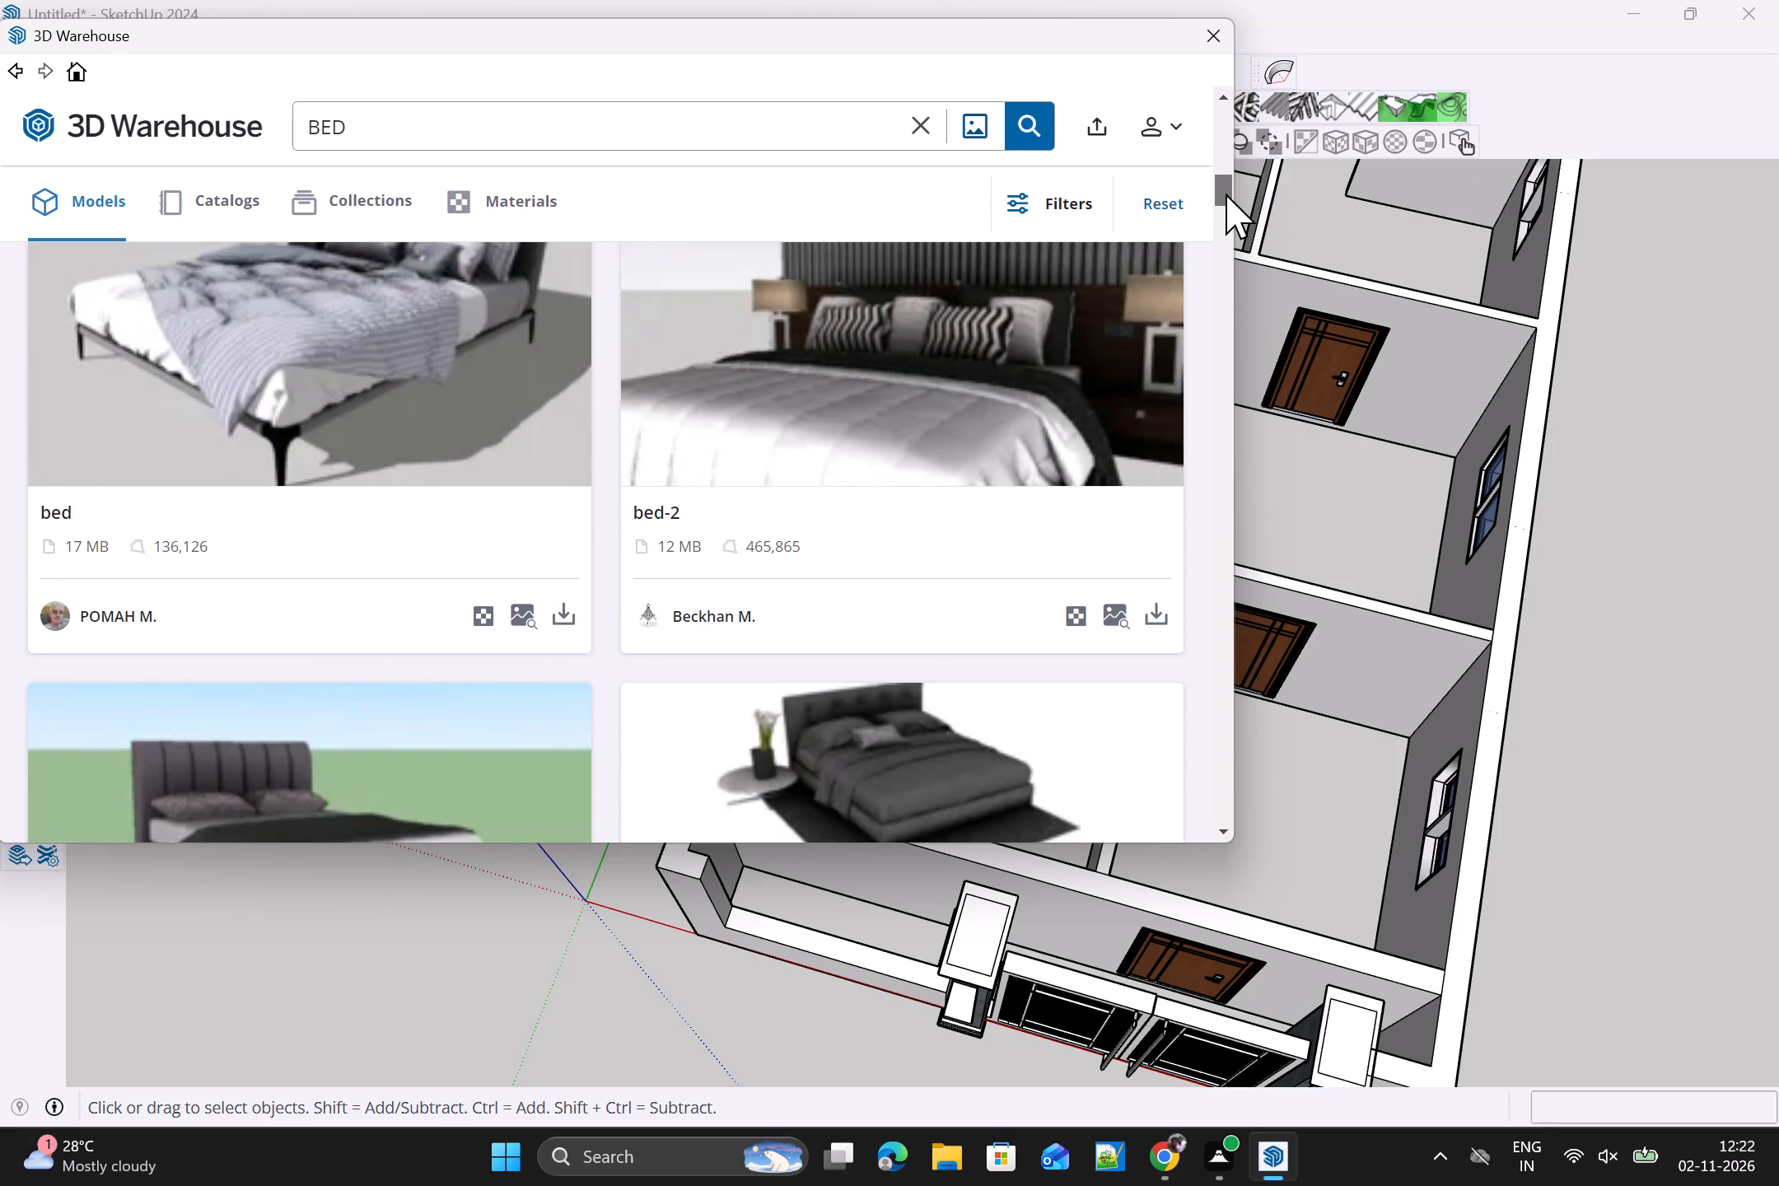
drag(1226, 194, 1232, 207)
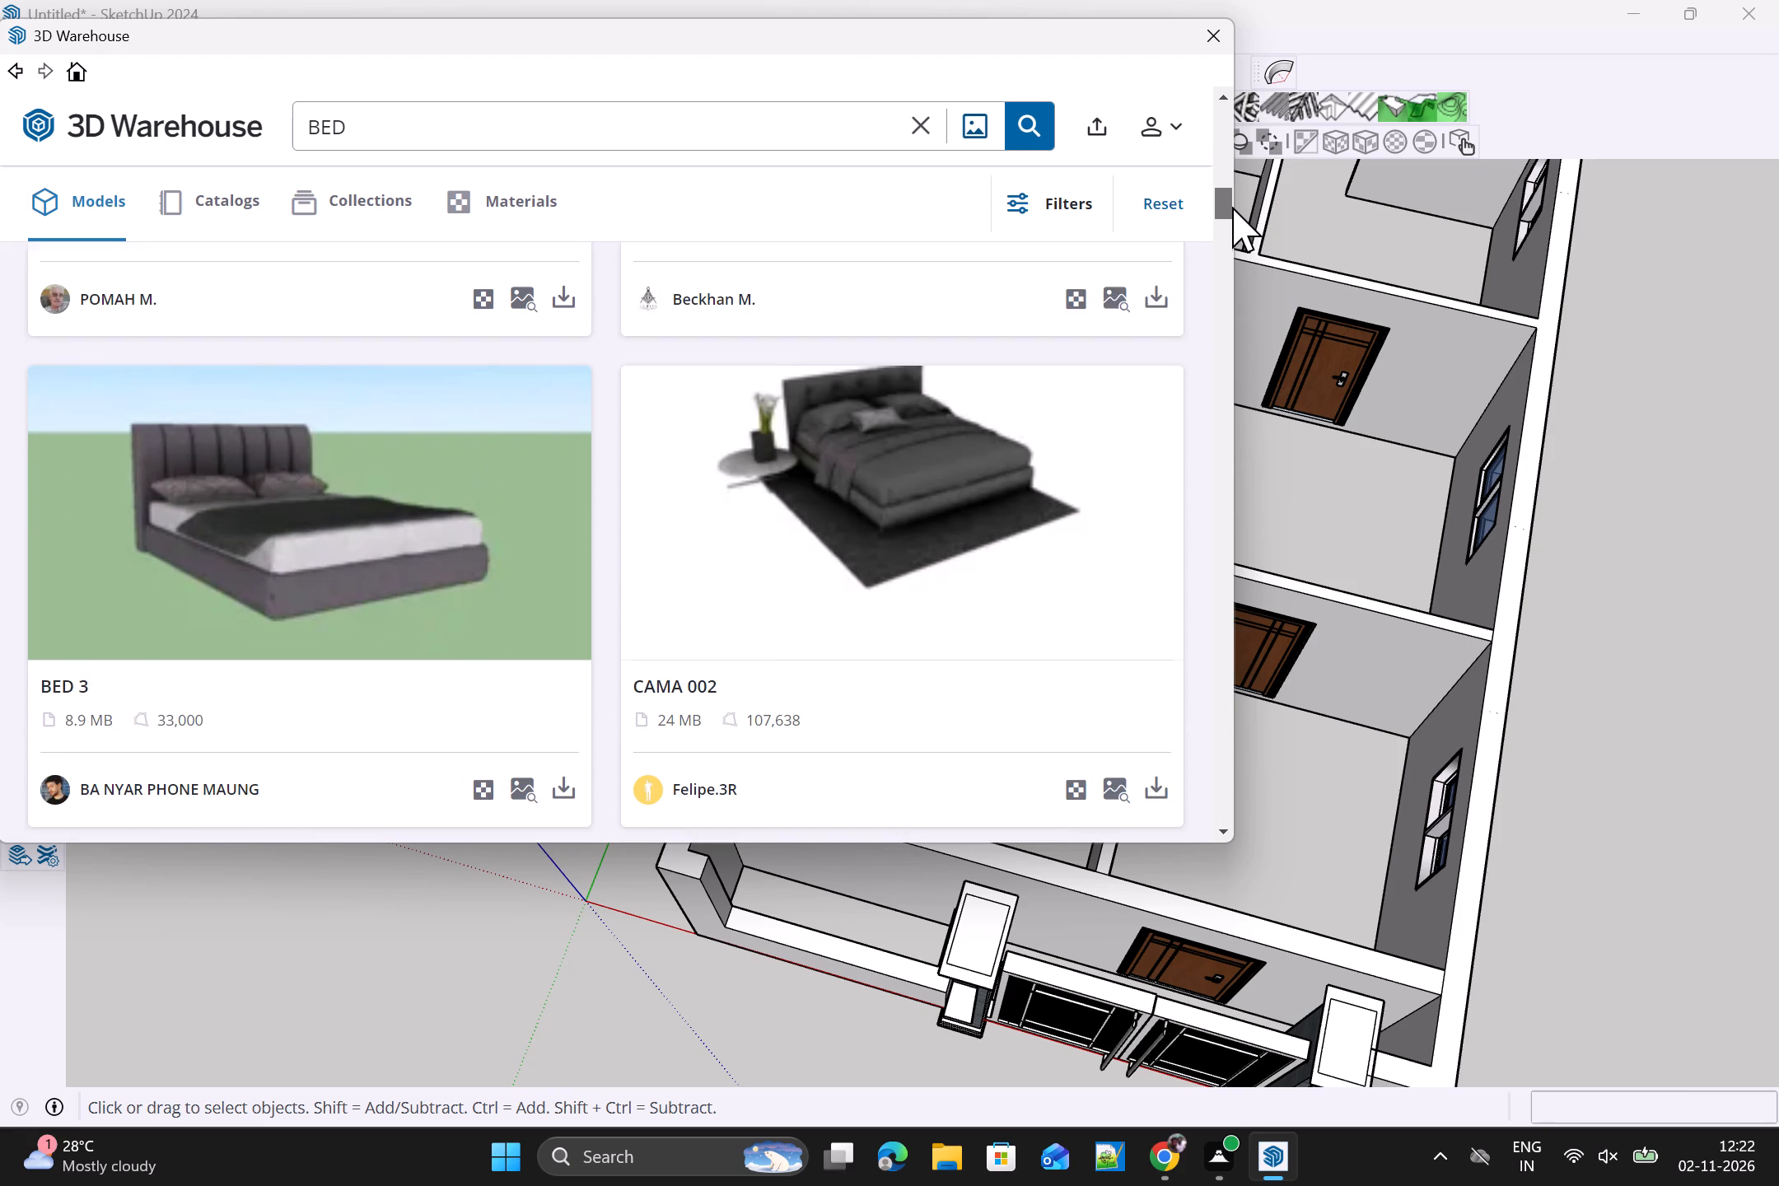
drag(1232, 207, 1234, 208)
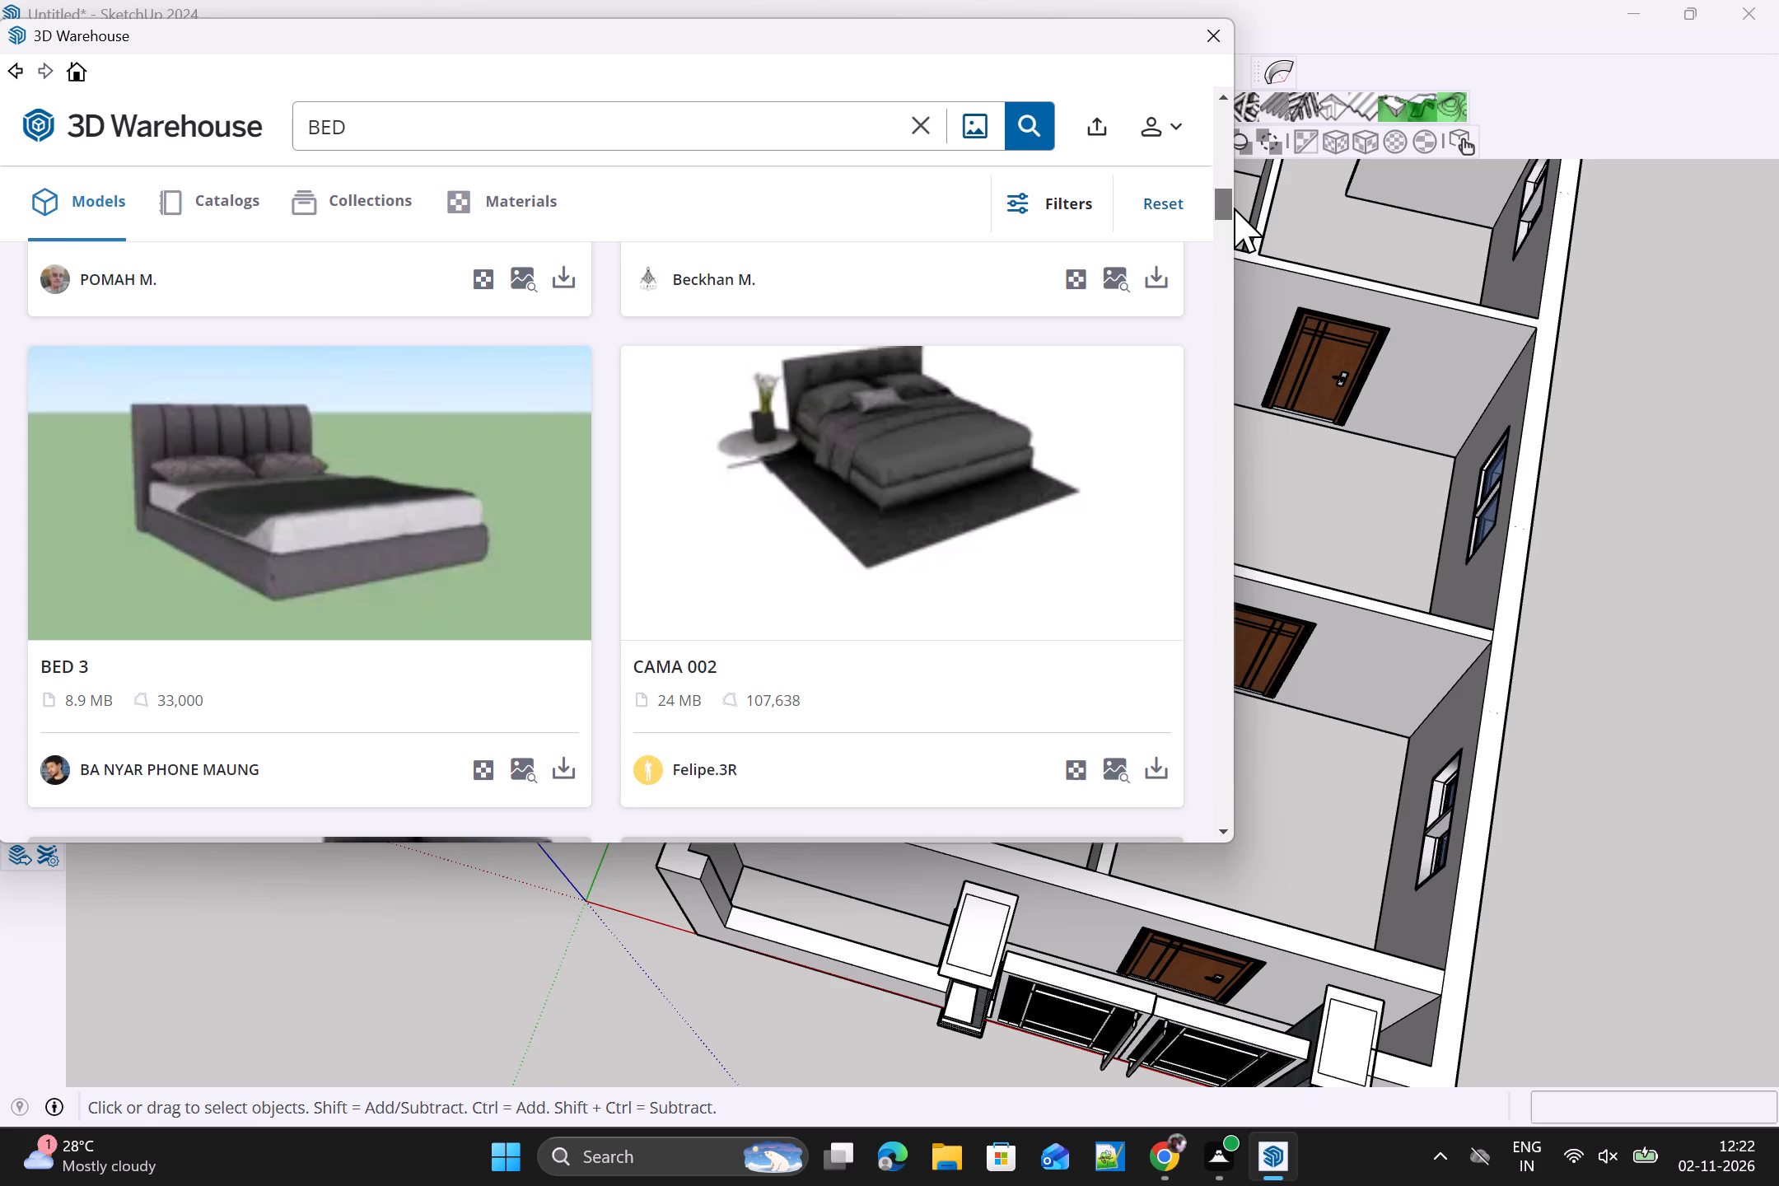
drag(1234, 208, 1240, 226)
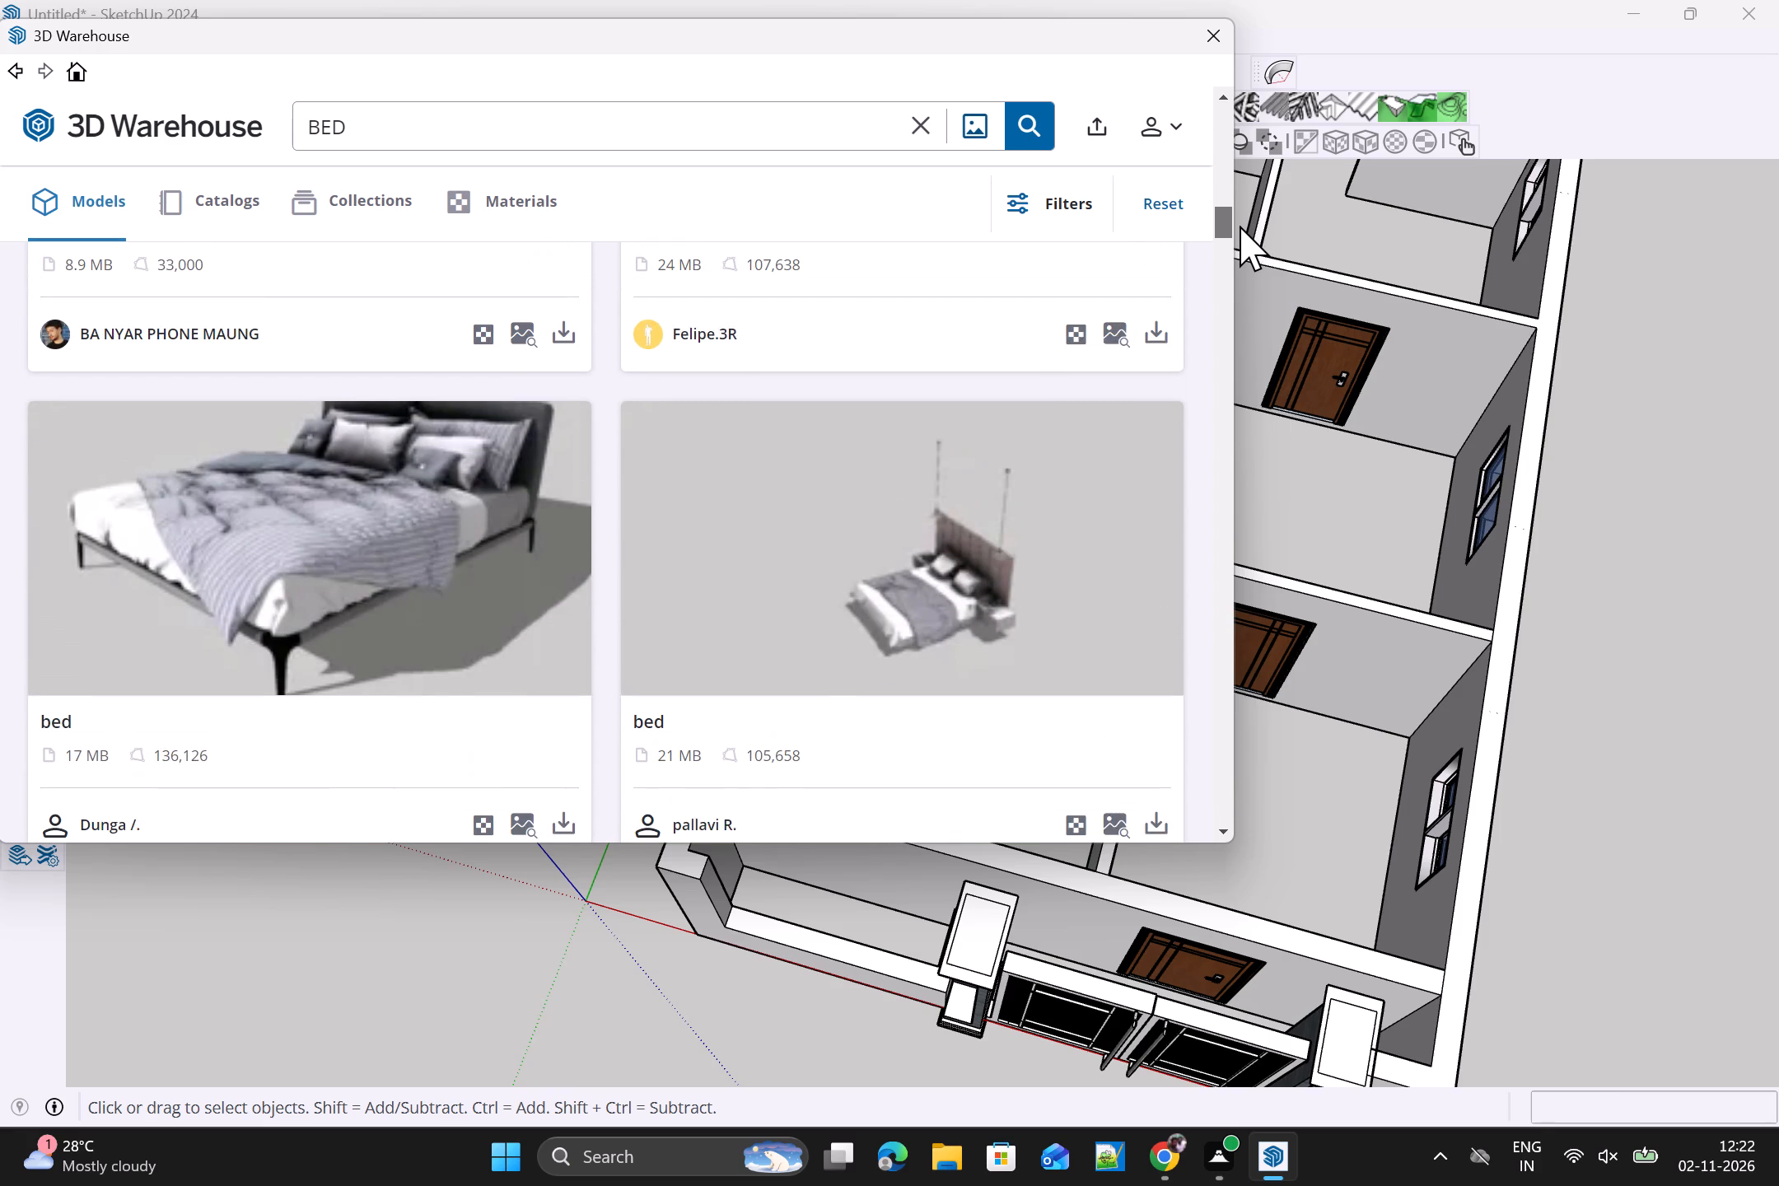
drag(1240, 226, 1236, 194)
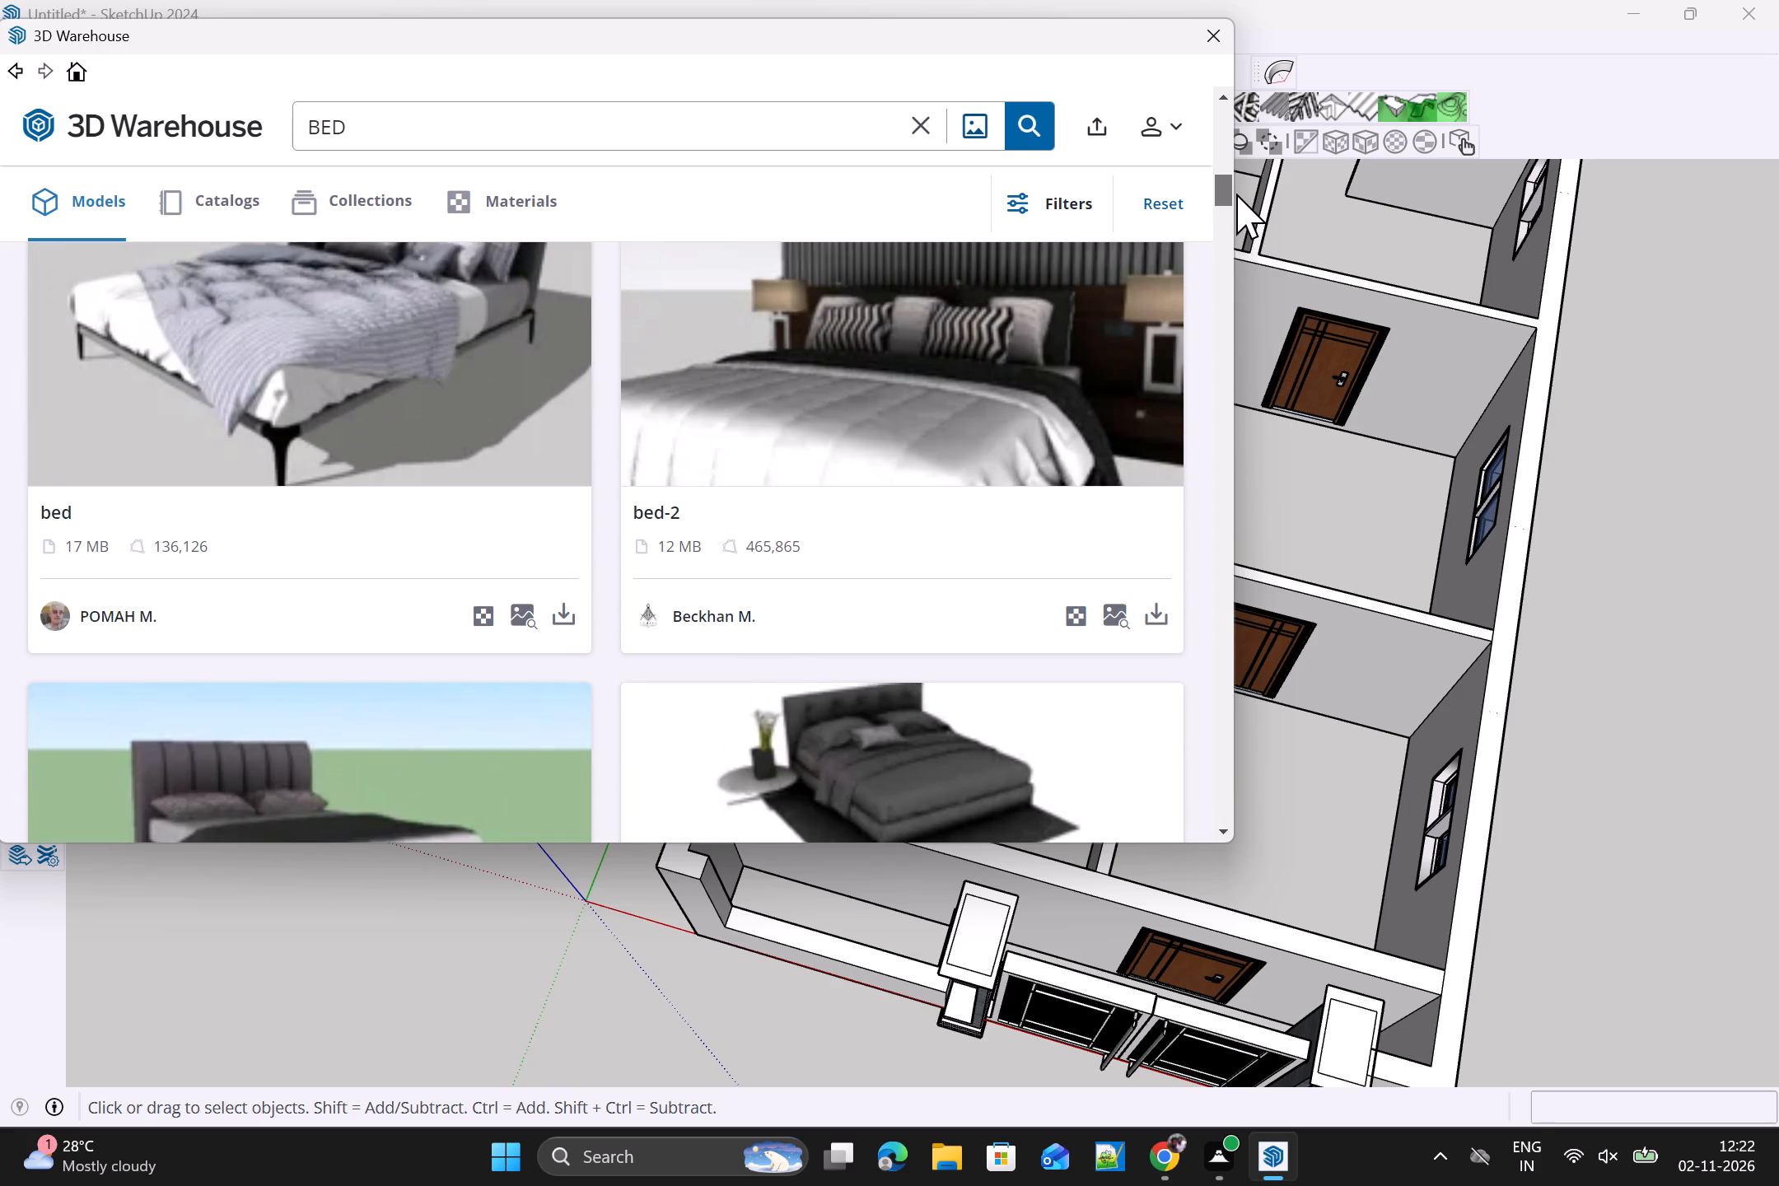
drag(1236, 194, 1235, 201)
Download the bed-2 model and load it directly into the house model.
click(1156, 439)
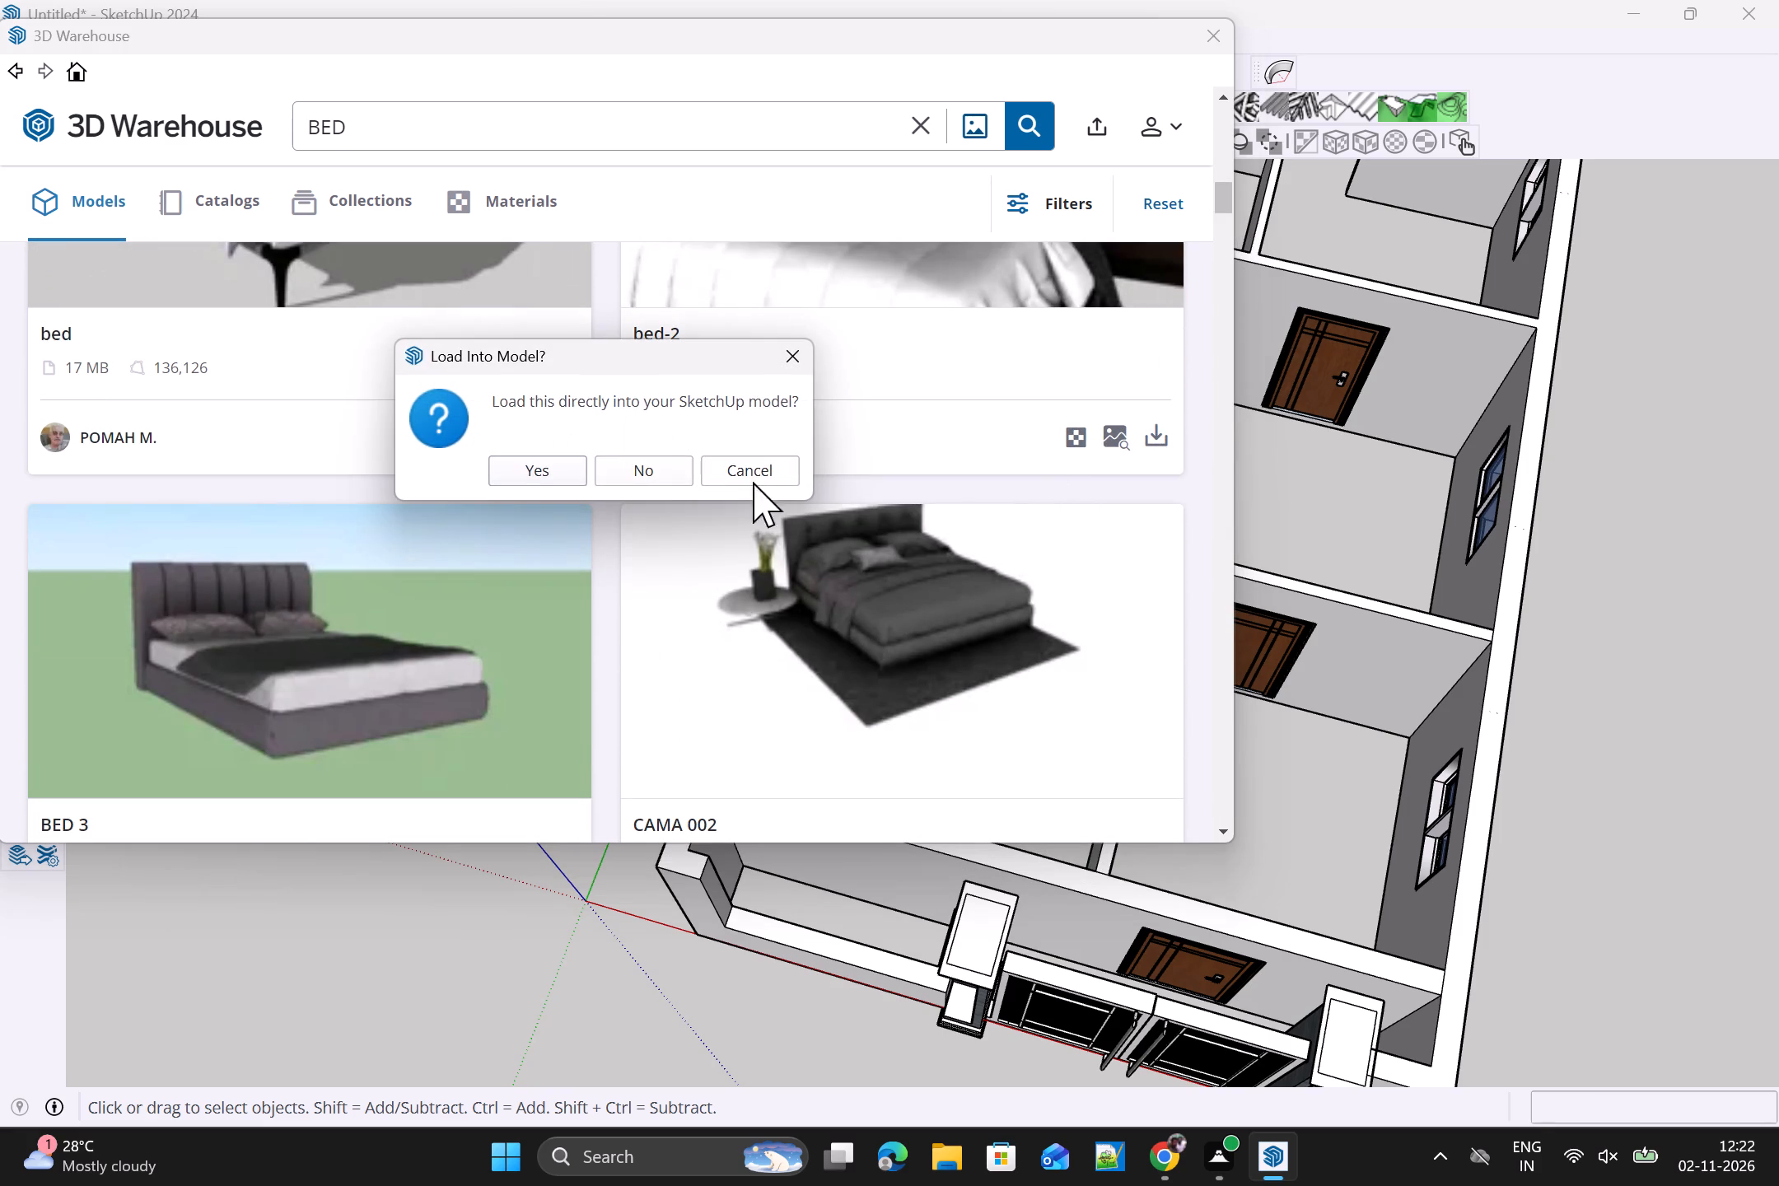
click(537, 469)
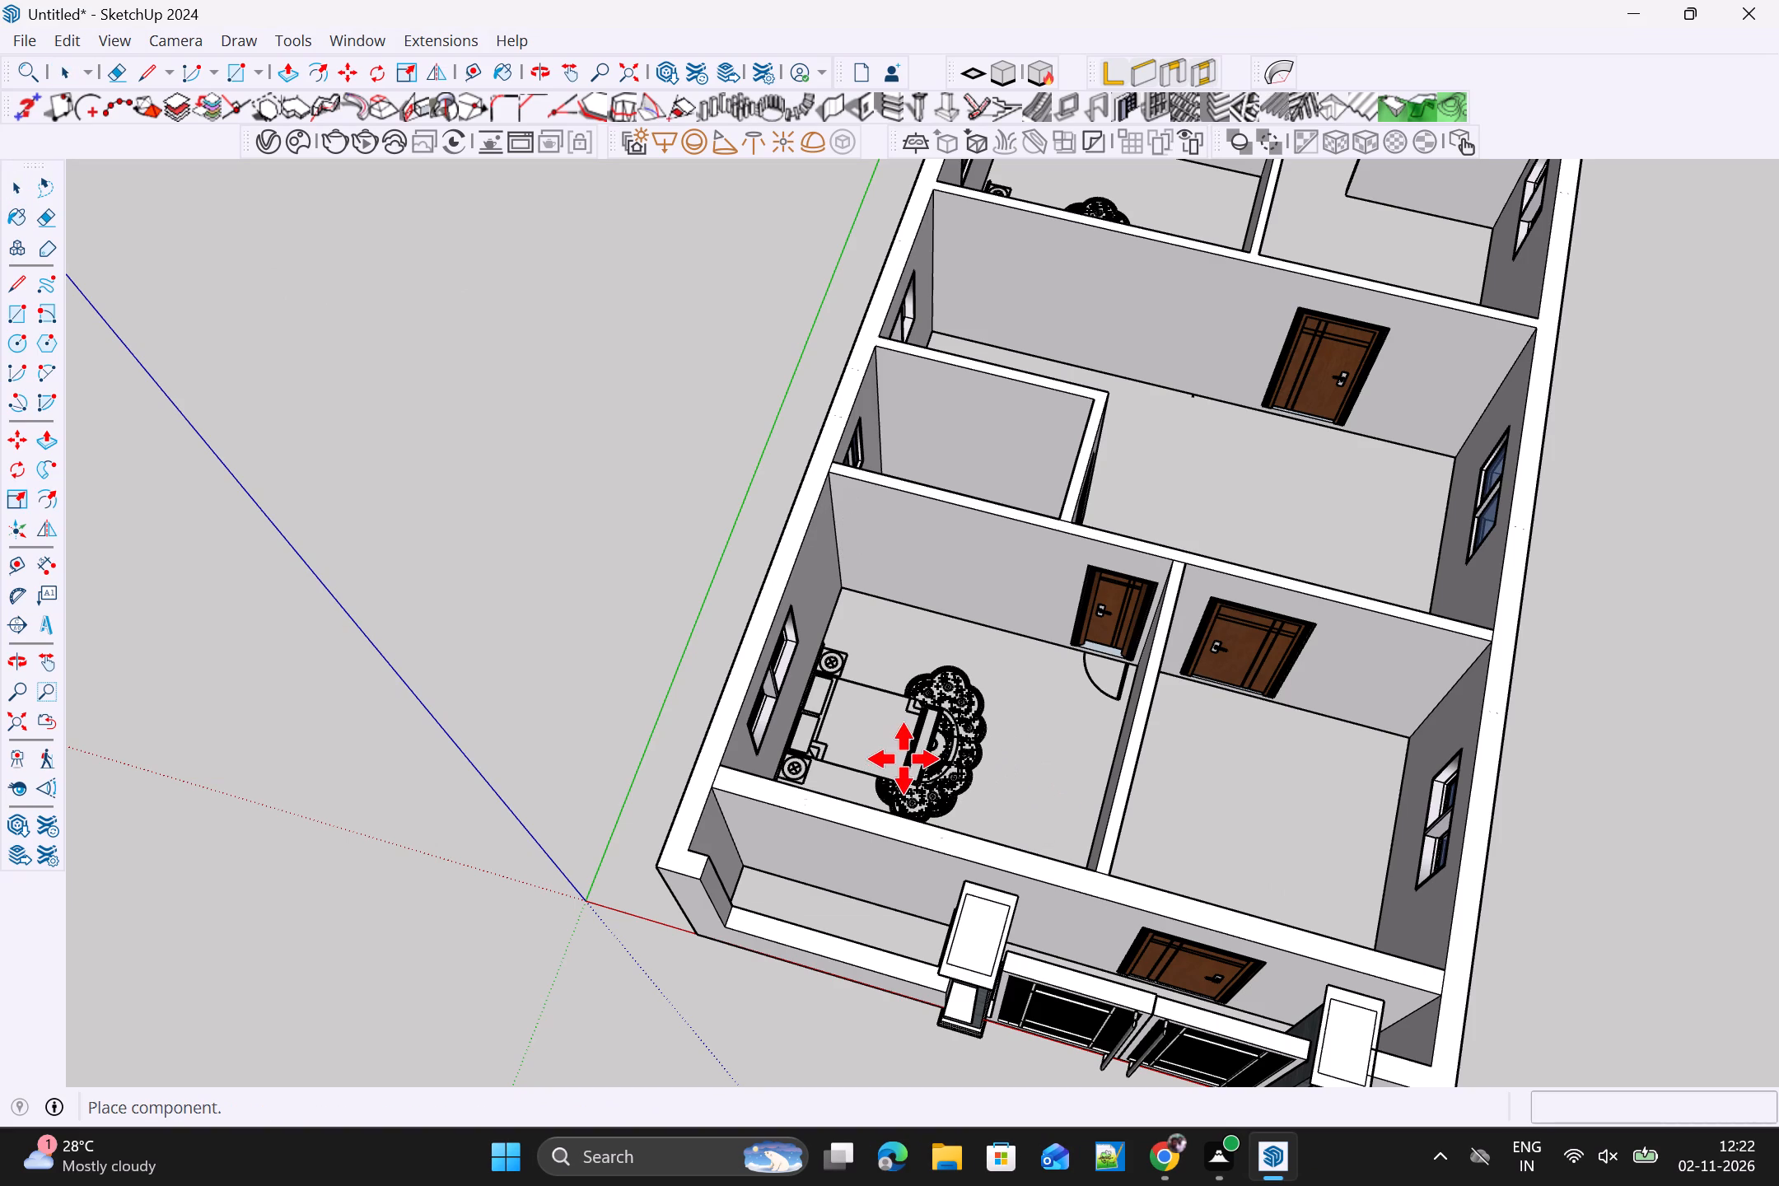
Place the loaded bed-2 component outside the front corner of the house, near the axes origin.
middle_drag(843, 716, 726, 608)
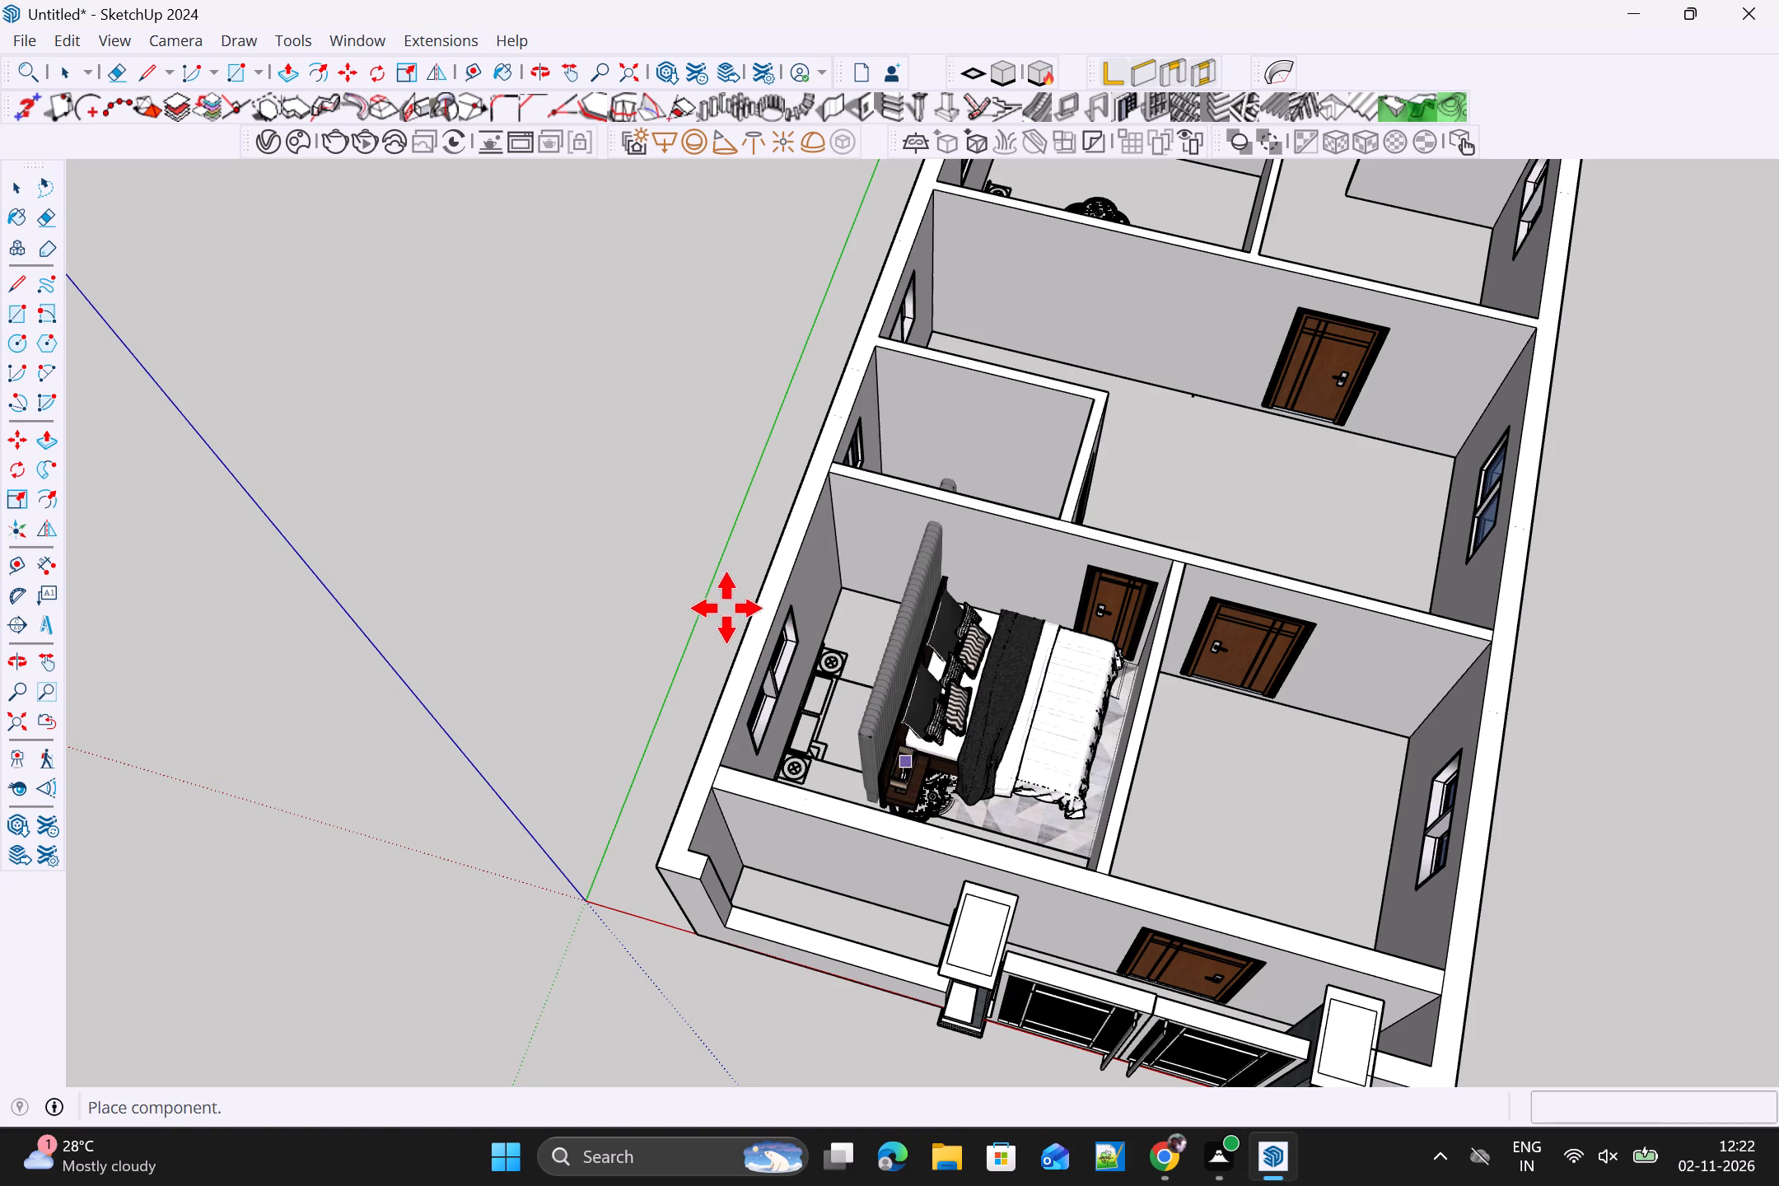
middle_drag(726, 608, 722, 605)
middle_drag(859, 652, 781, 599)
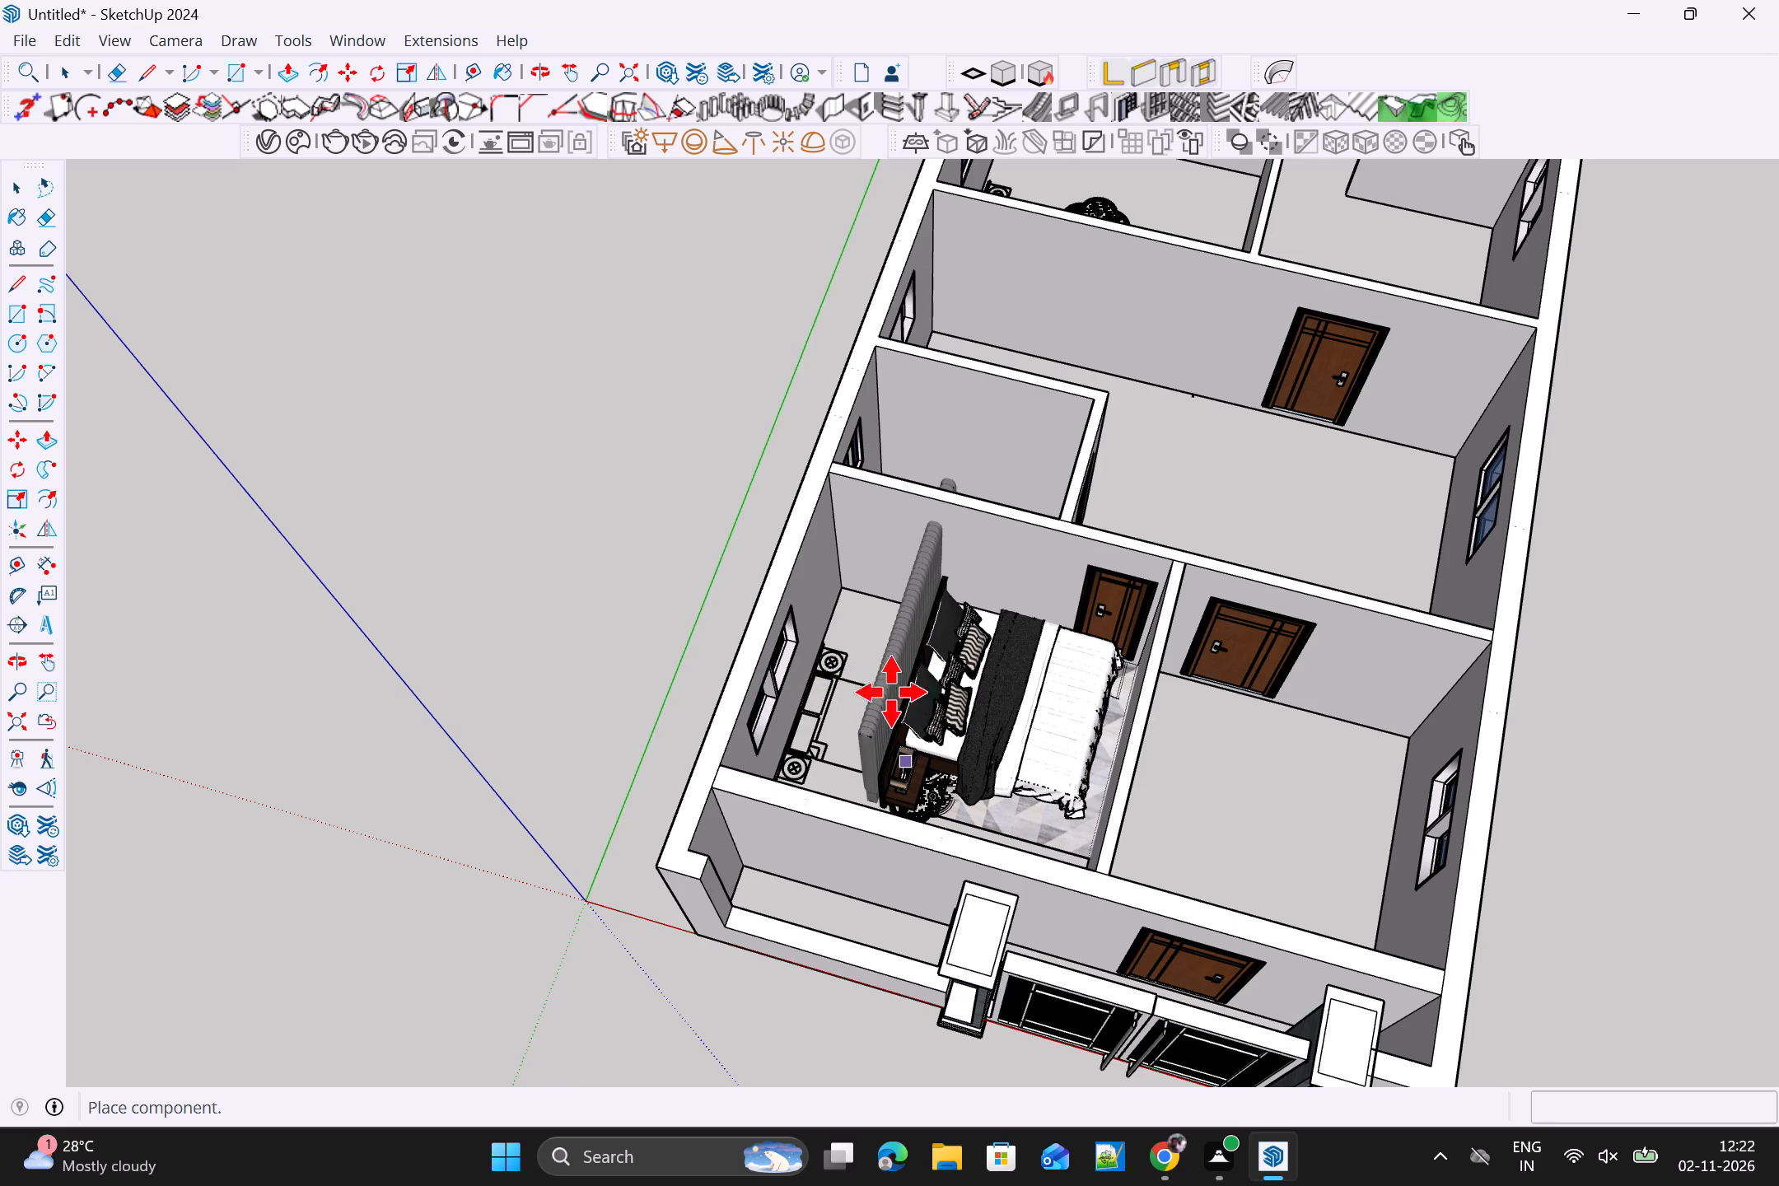
scroll(1216, 724, down, 1)
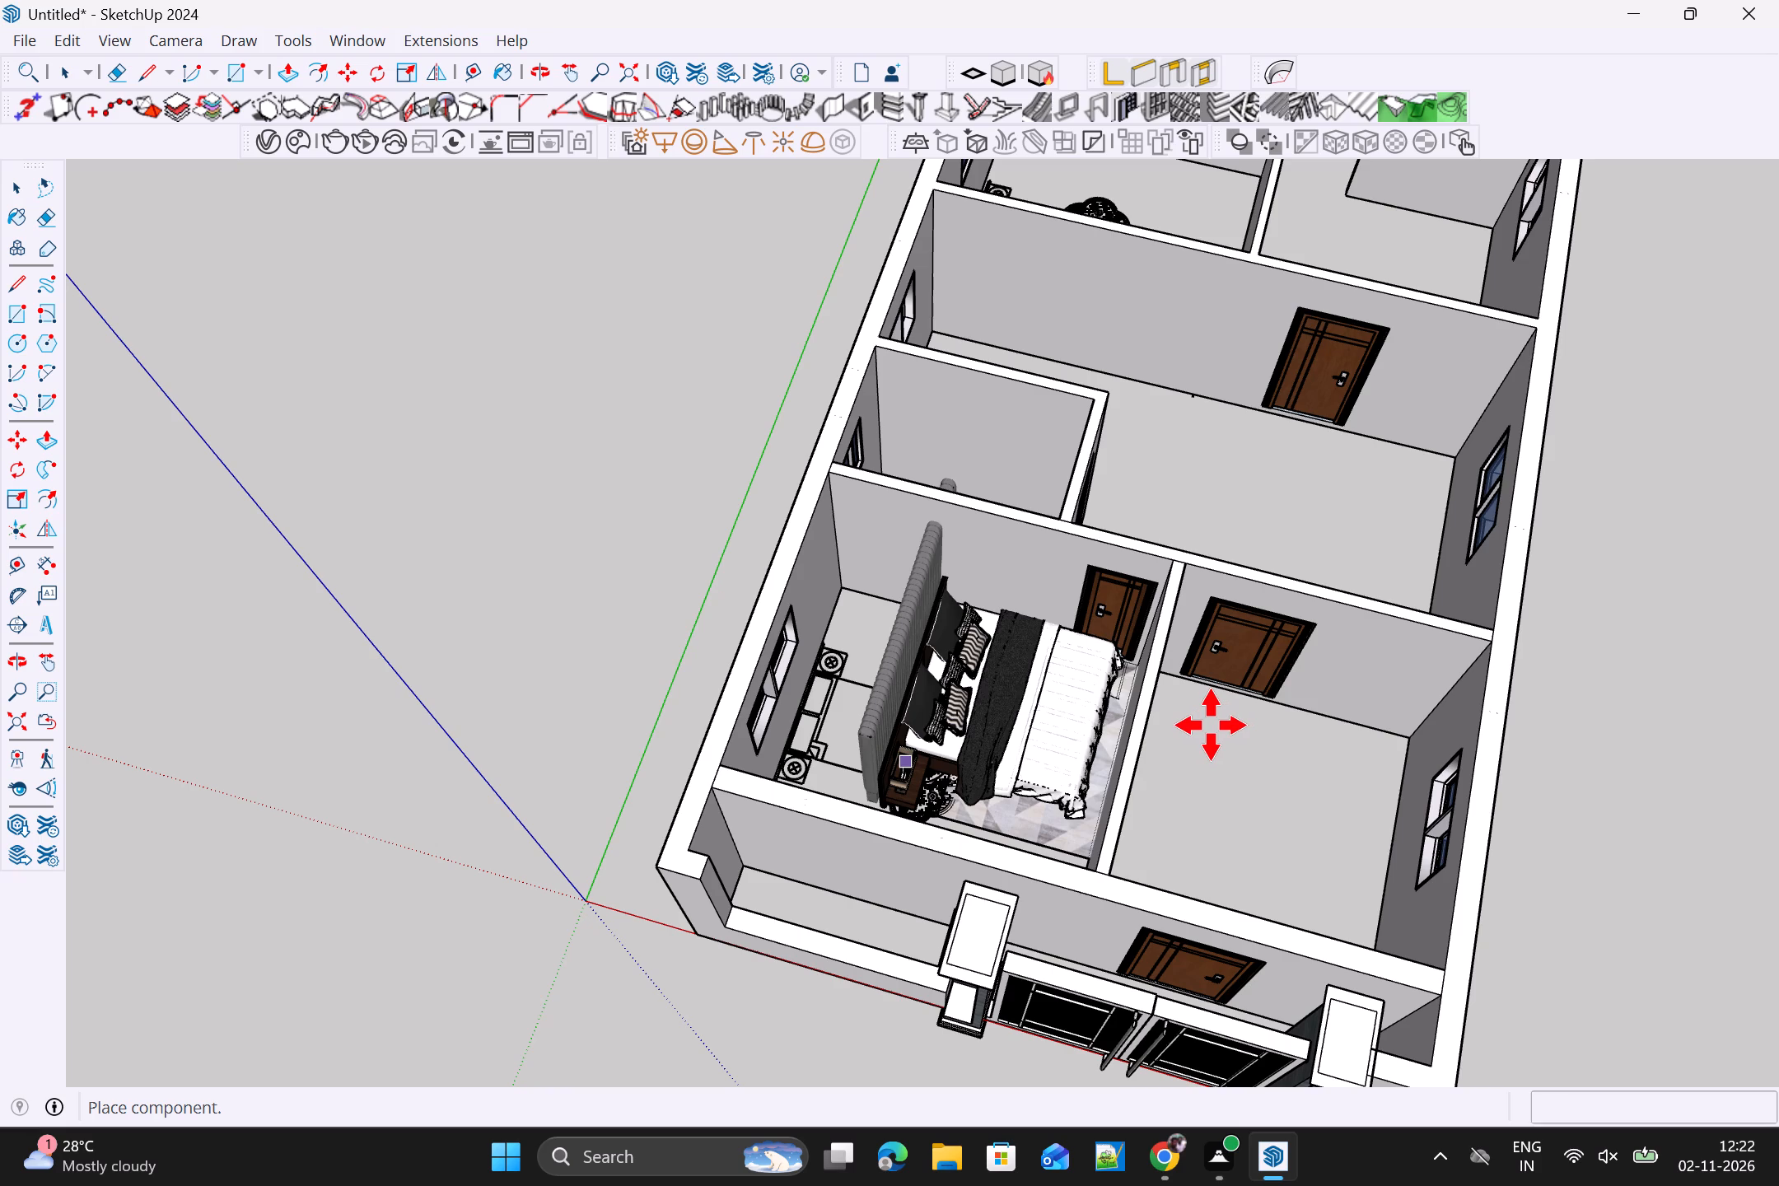
middle_drag(1211, 725, 1209, 678)
key(Escape)
middle_drag(1185, 684, 1188, 637)
scroll(1230, 704, down, 8)
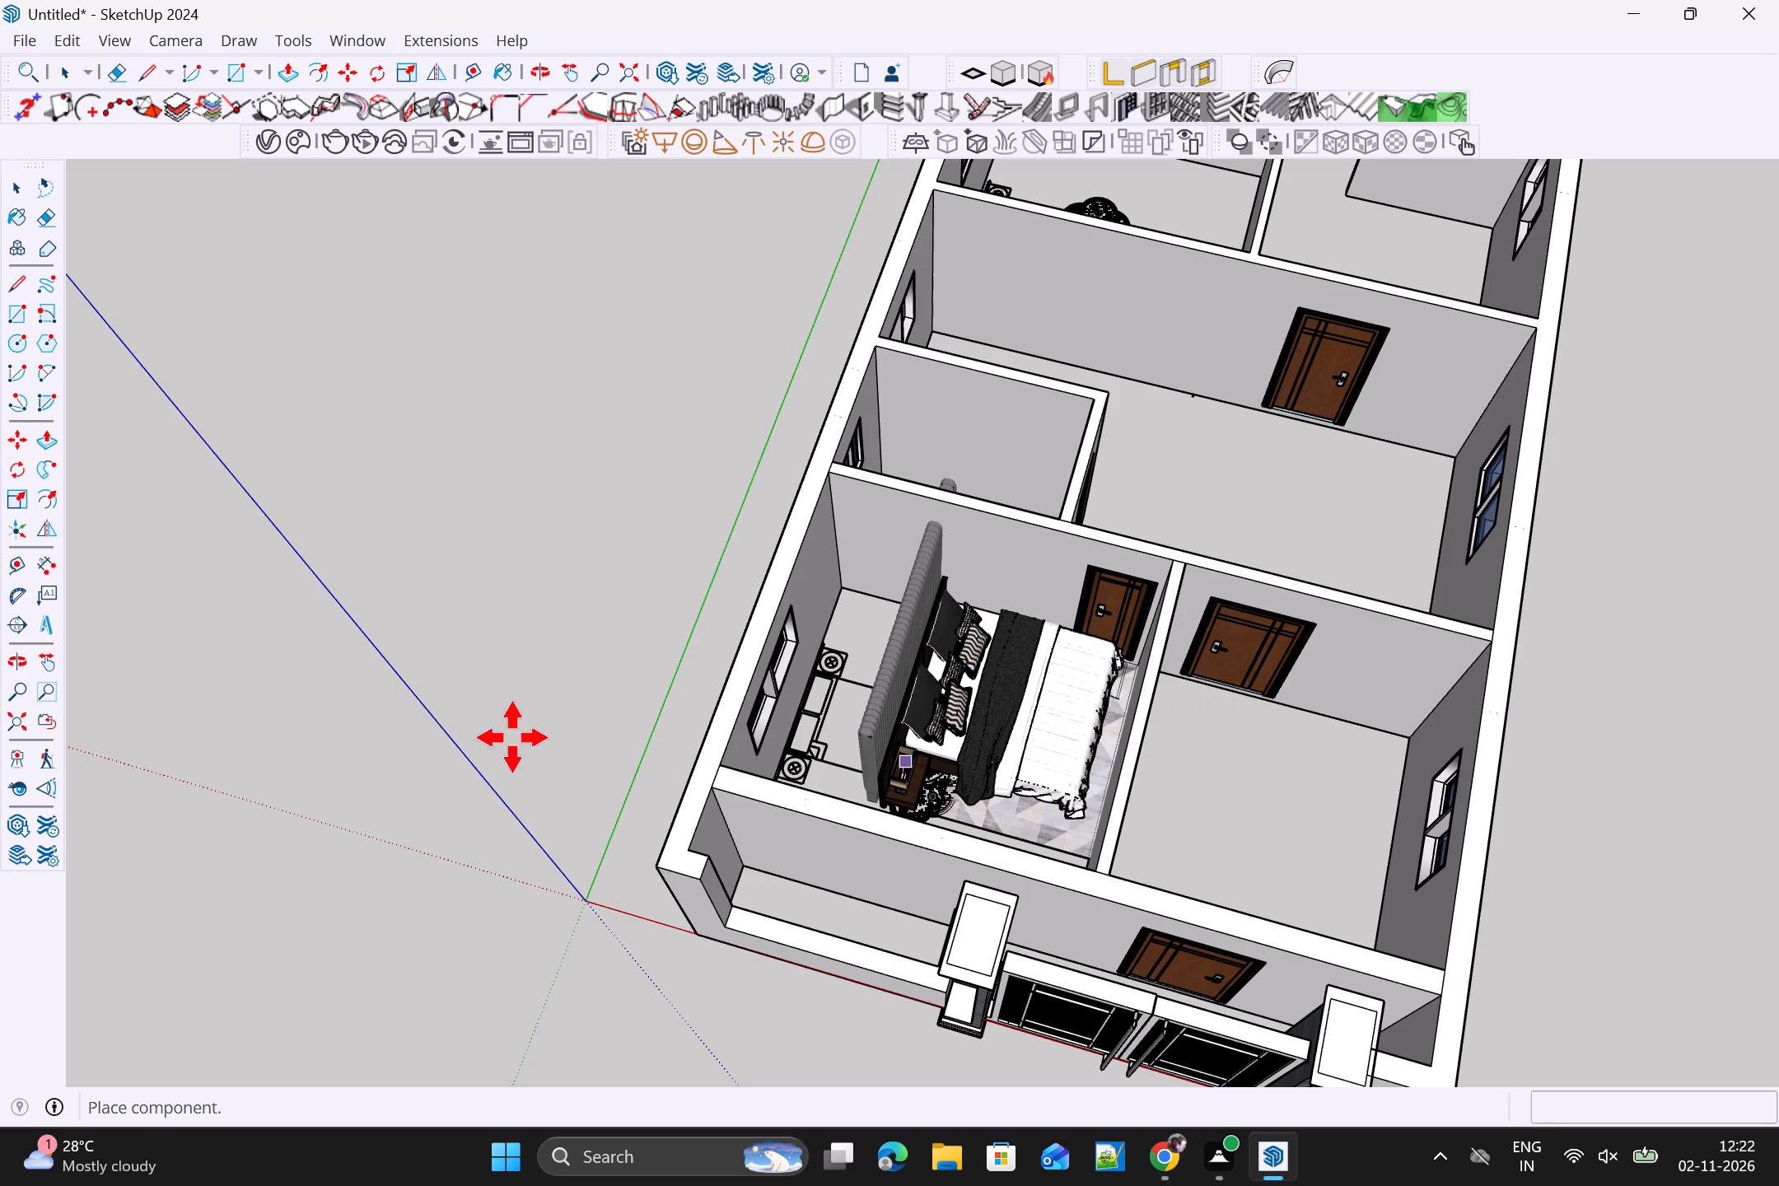
click(587, 926)
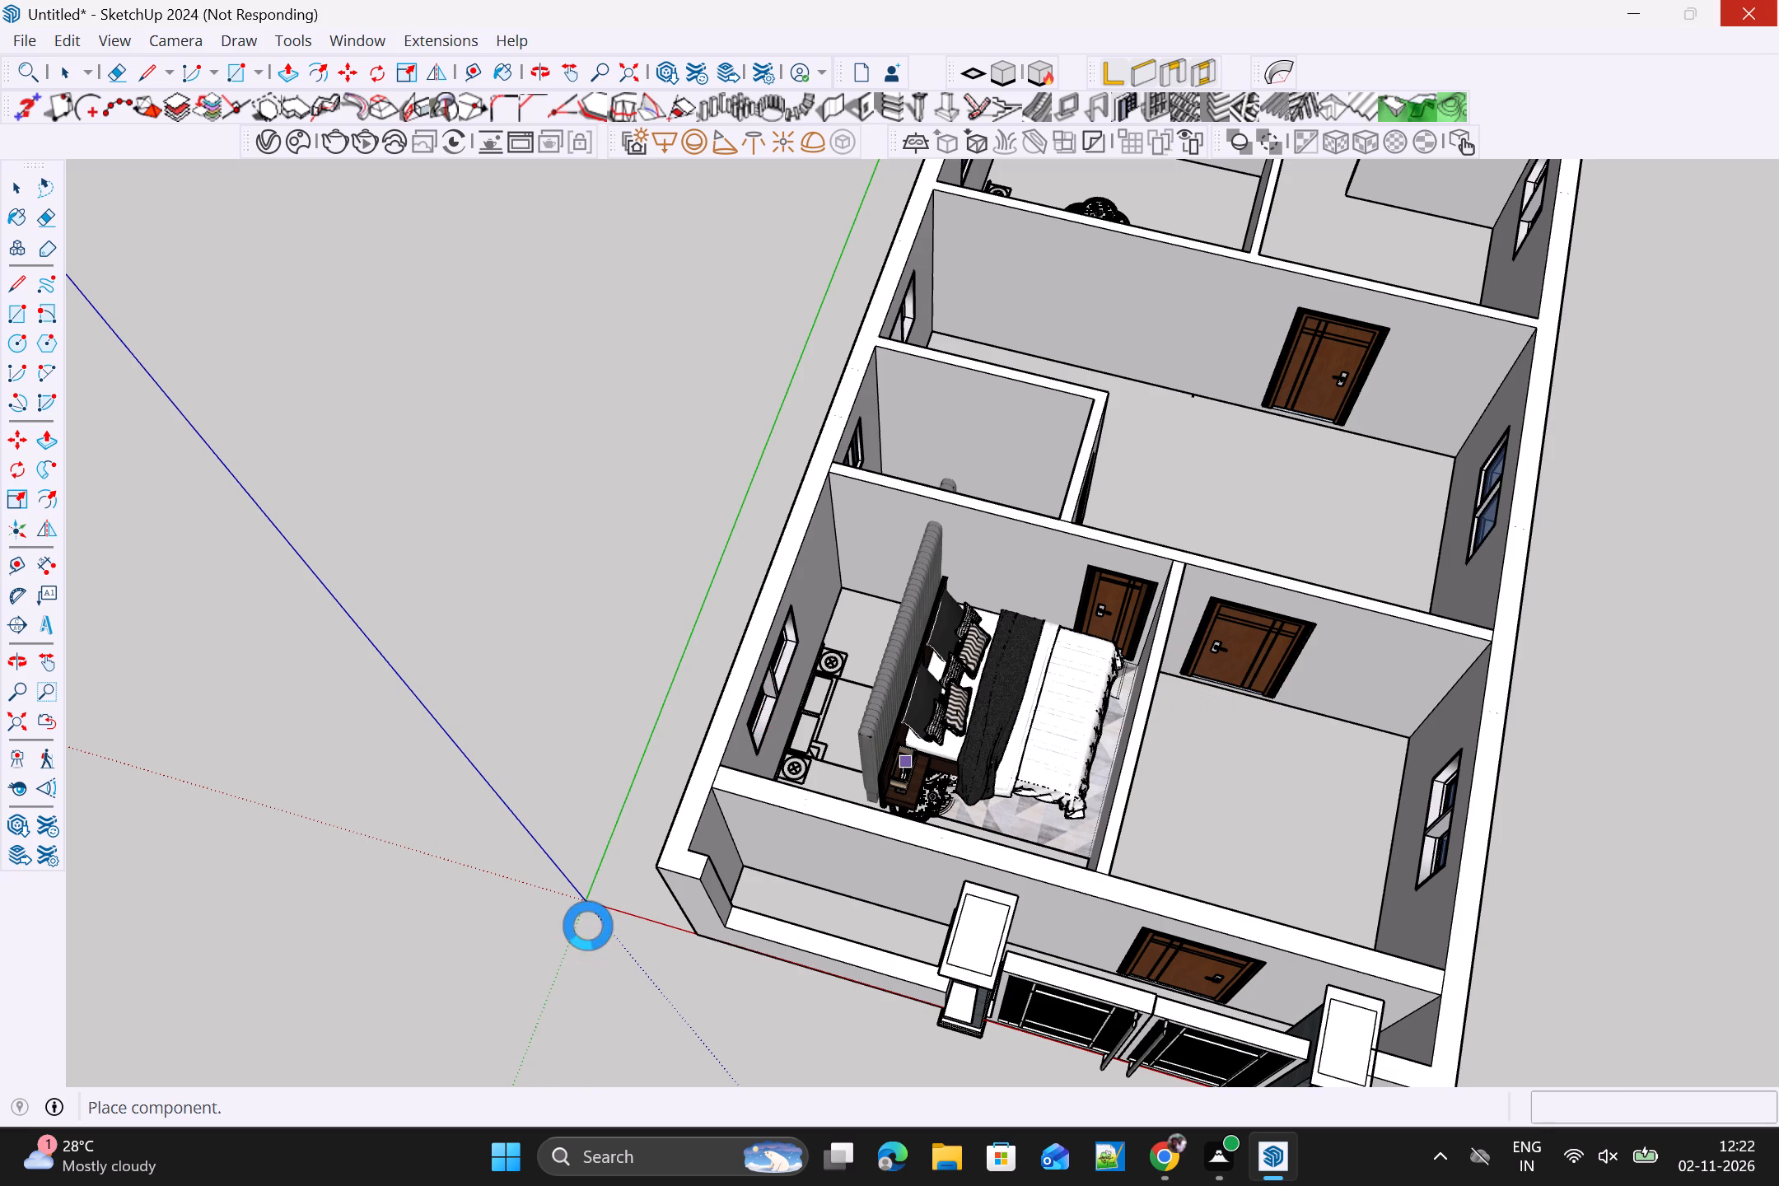
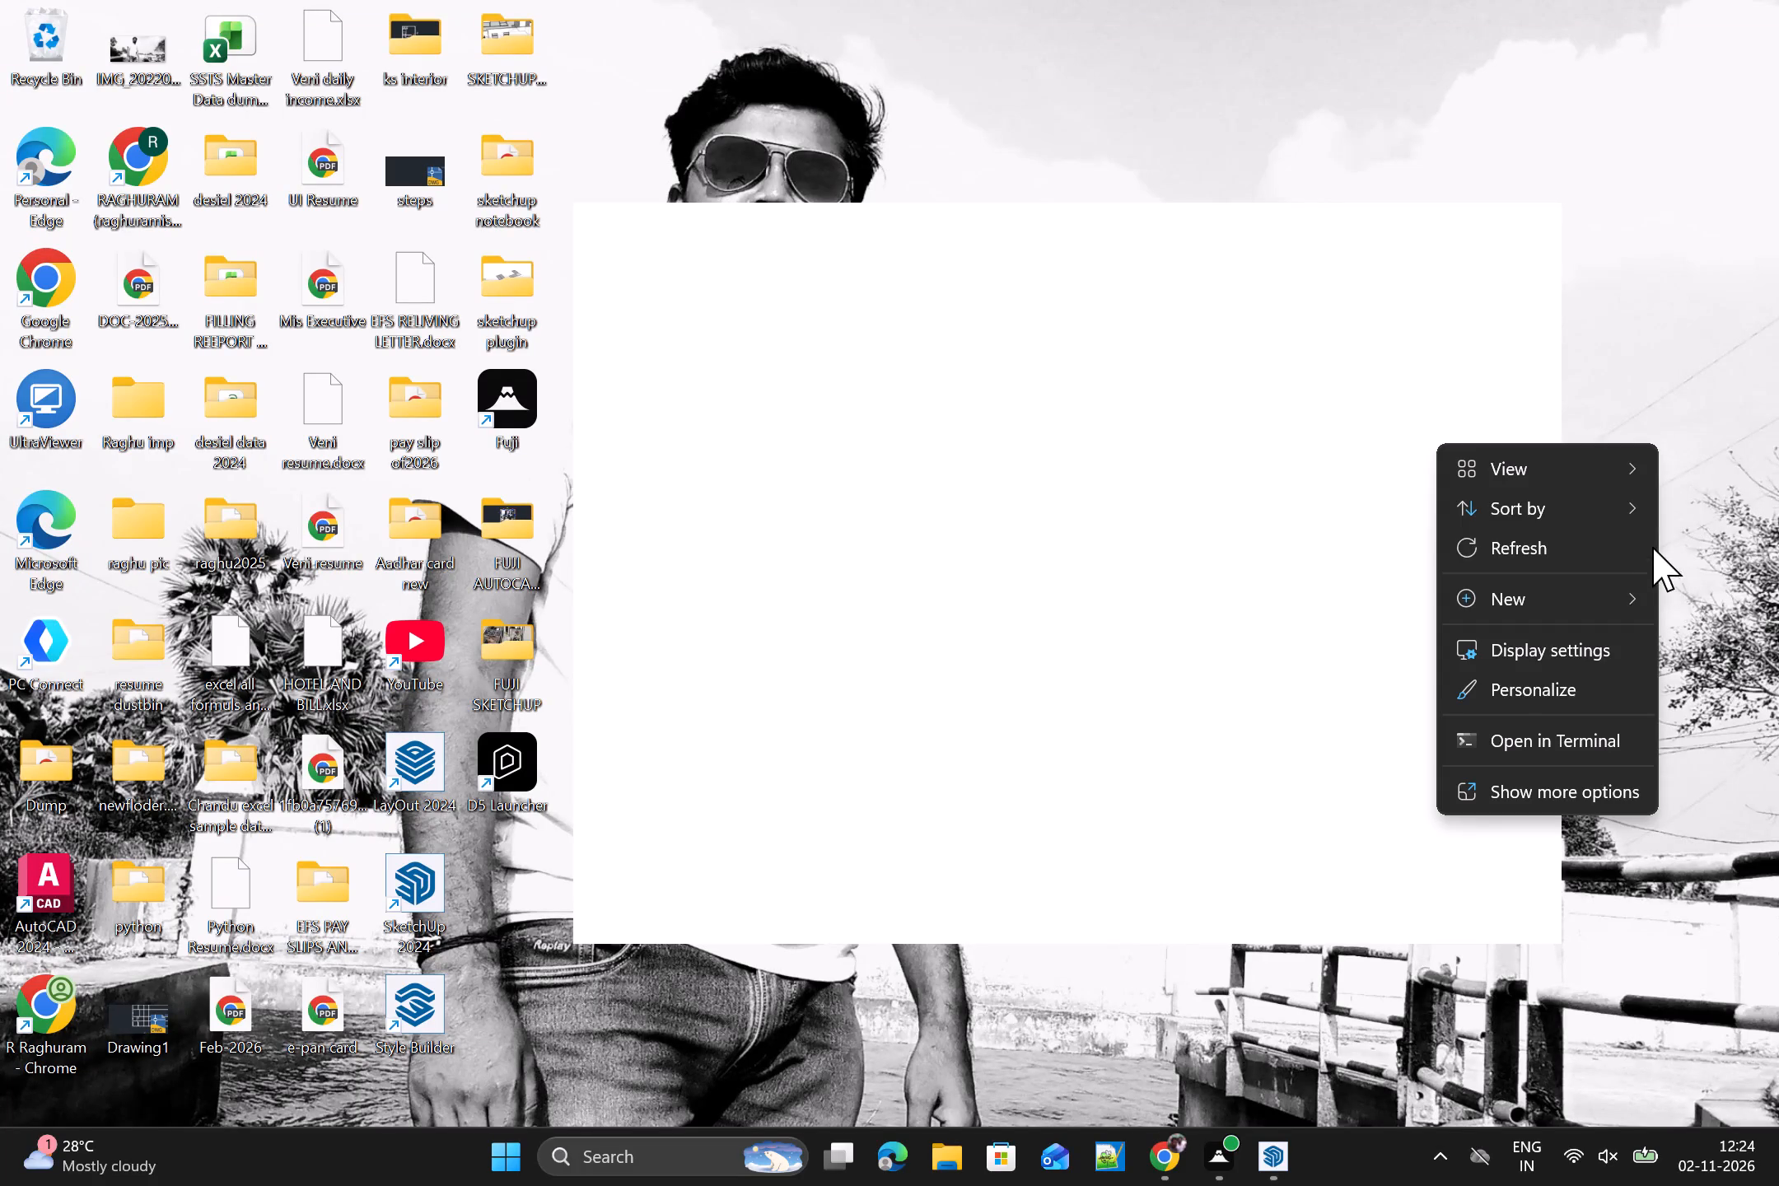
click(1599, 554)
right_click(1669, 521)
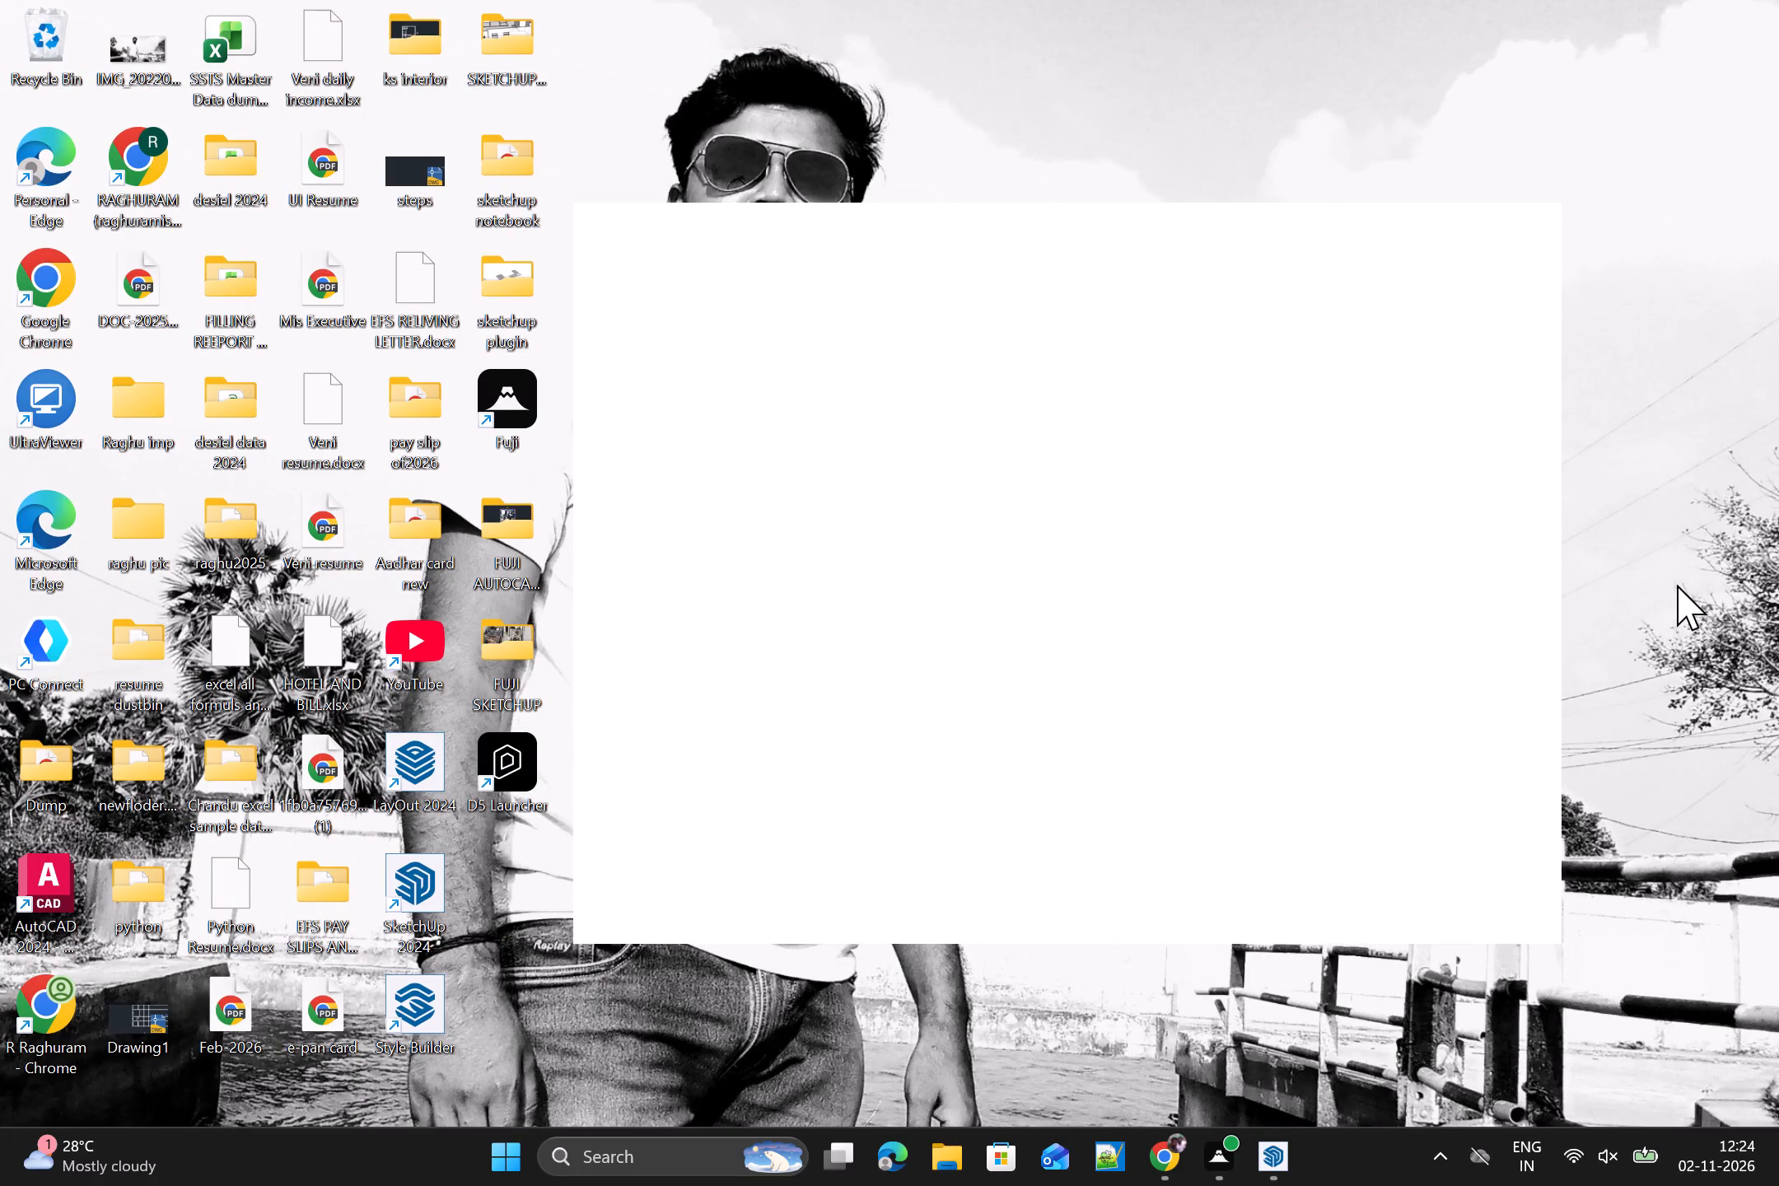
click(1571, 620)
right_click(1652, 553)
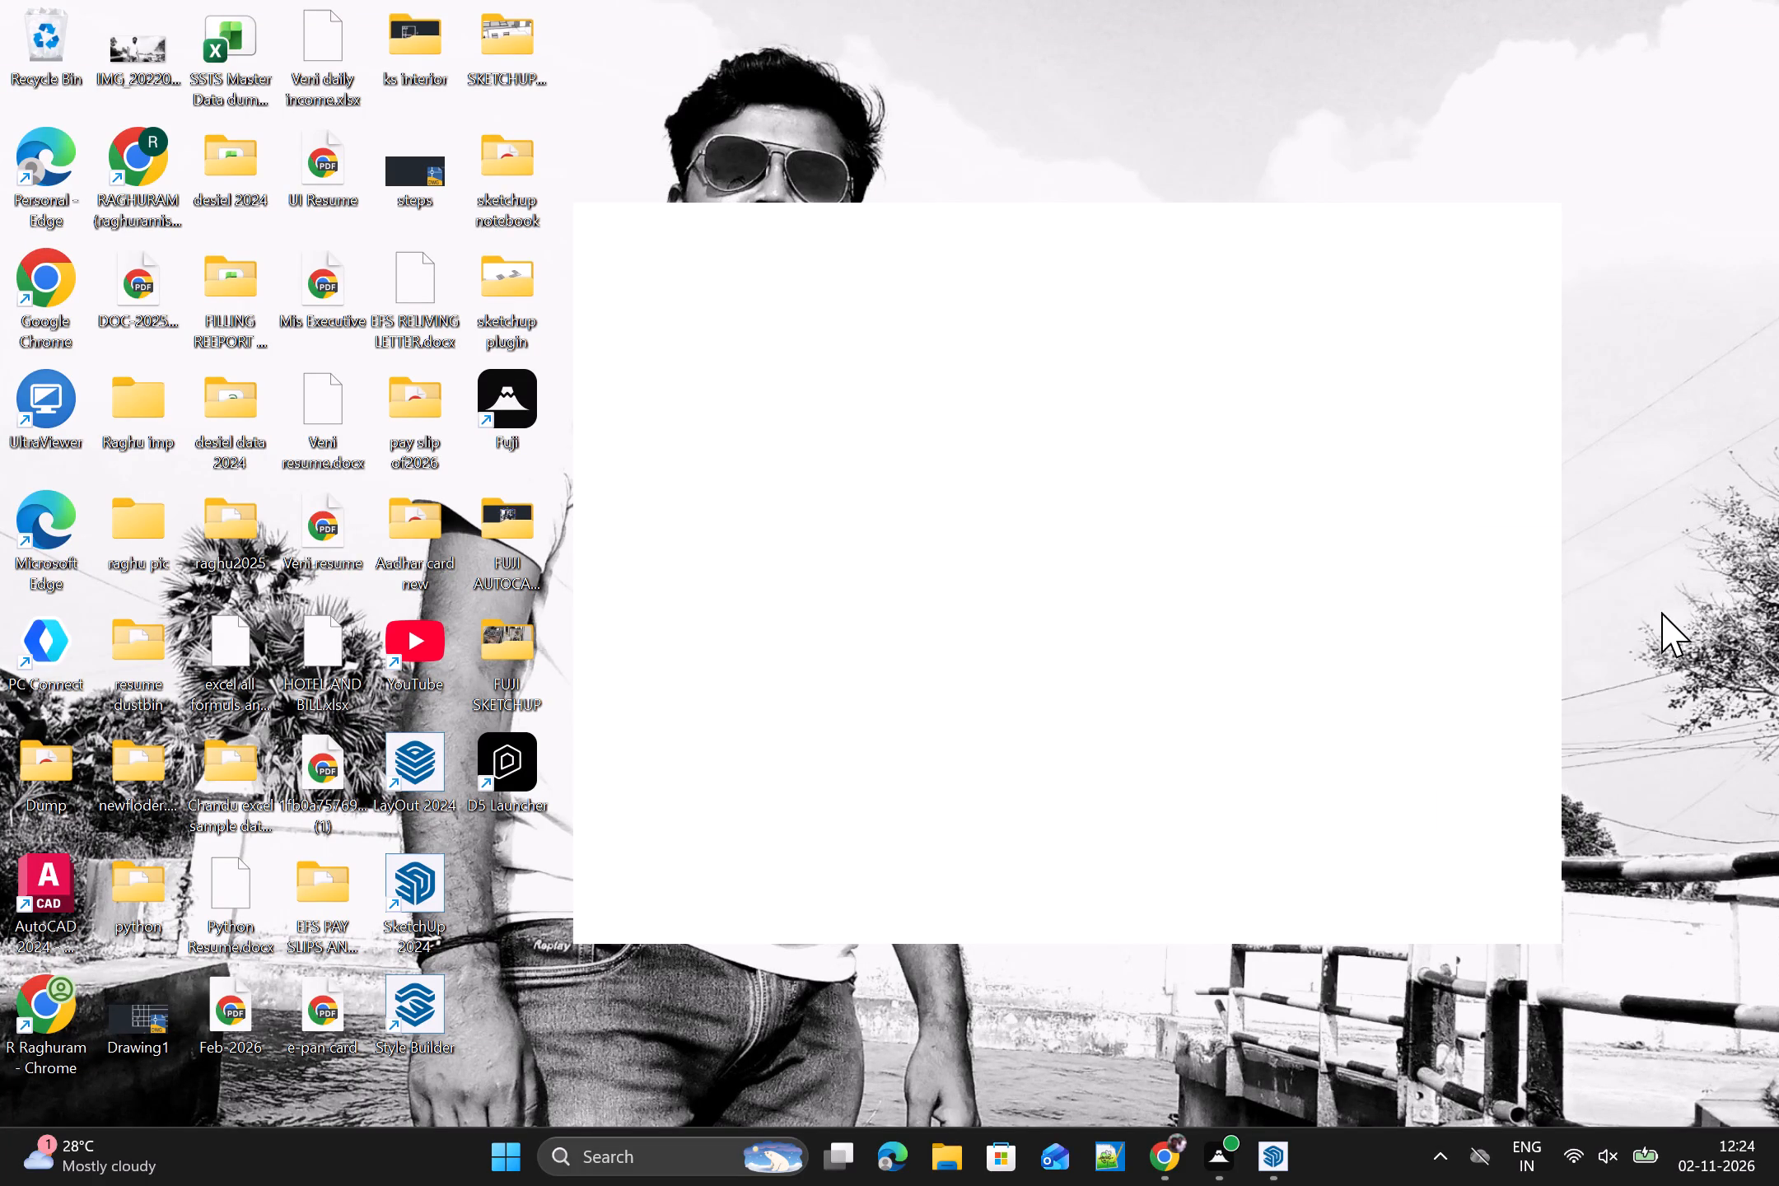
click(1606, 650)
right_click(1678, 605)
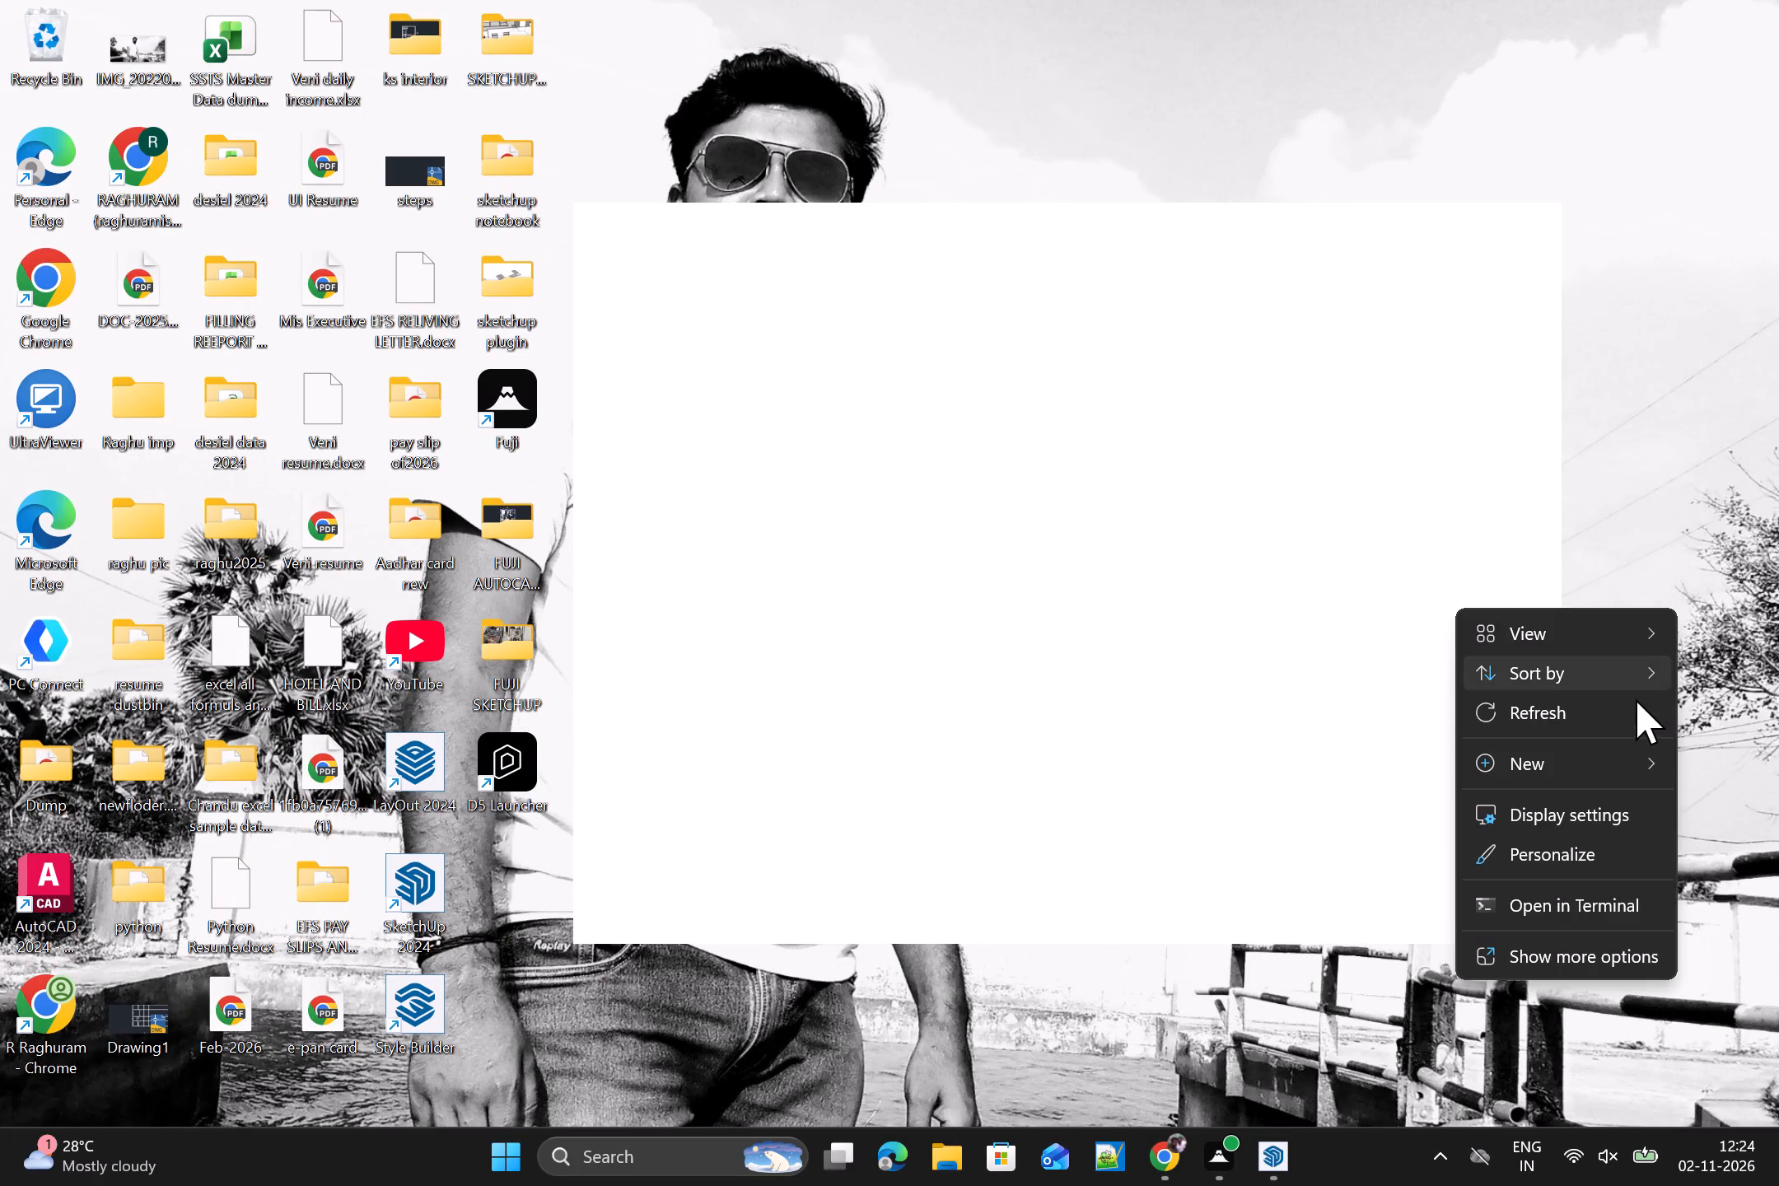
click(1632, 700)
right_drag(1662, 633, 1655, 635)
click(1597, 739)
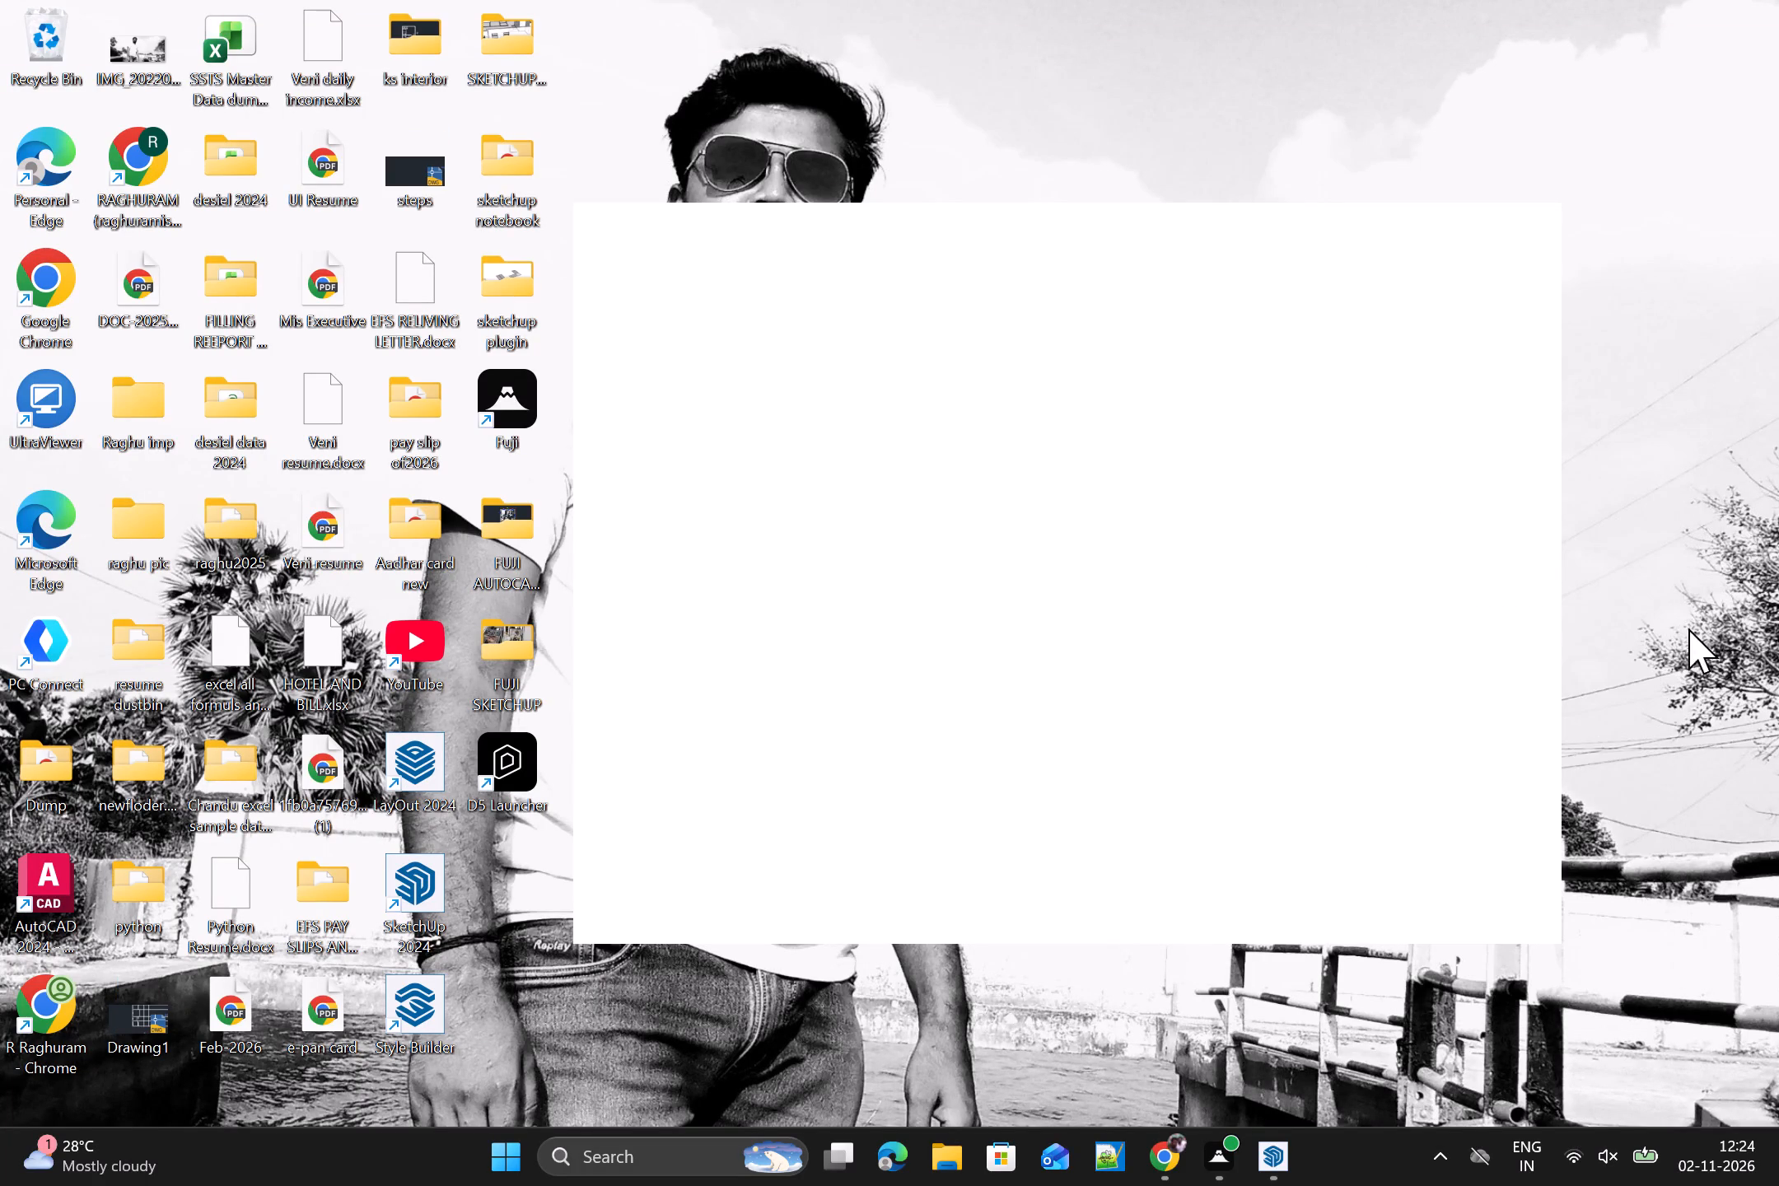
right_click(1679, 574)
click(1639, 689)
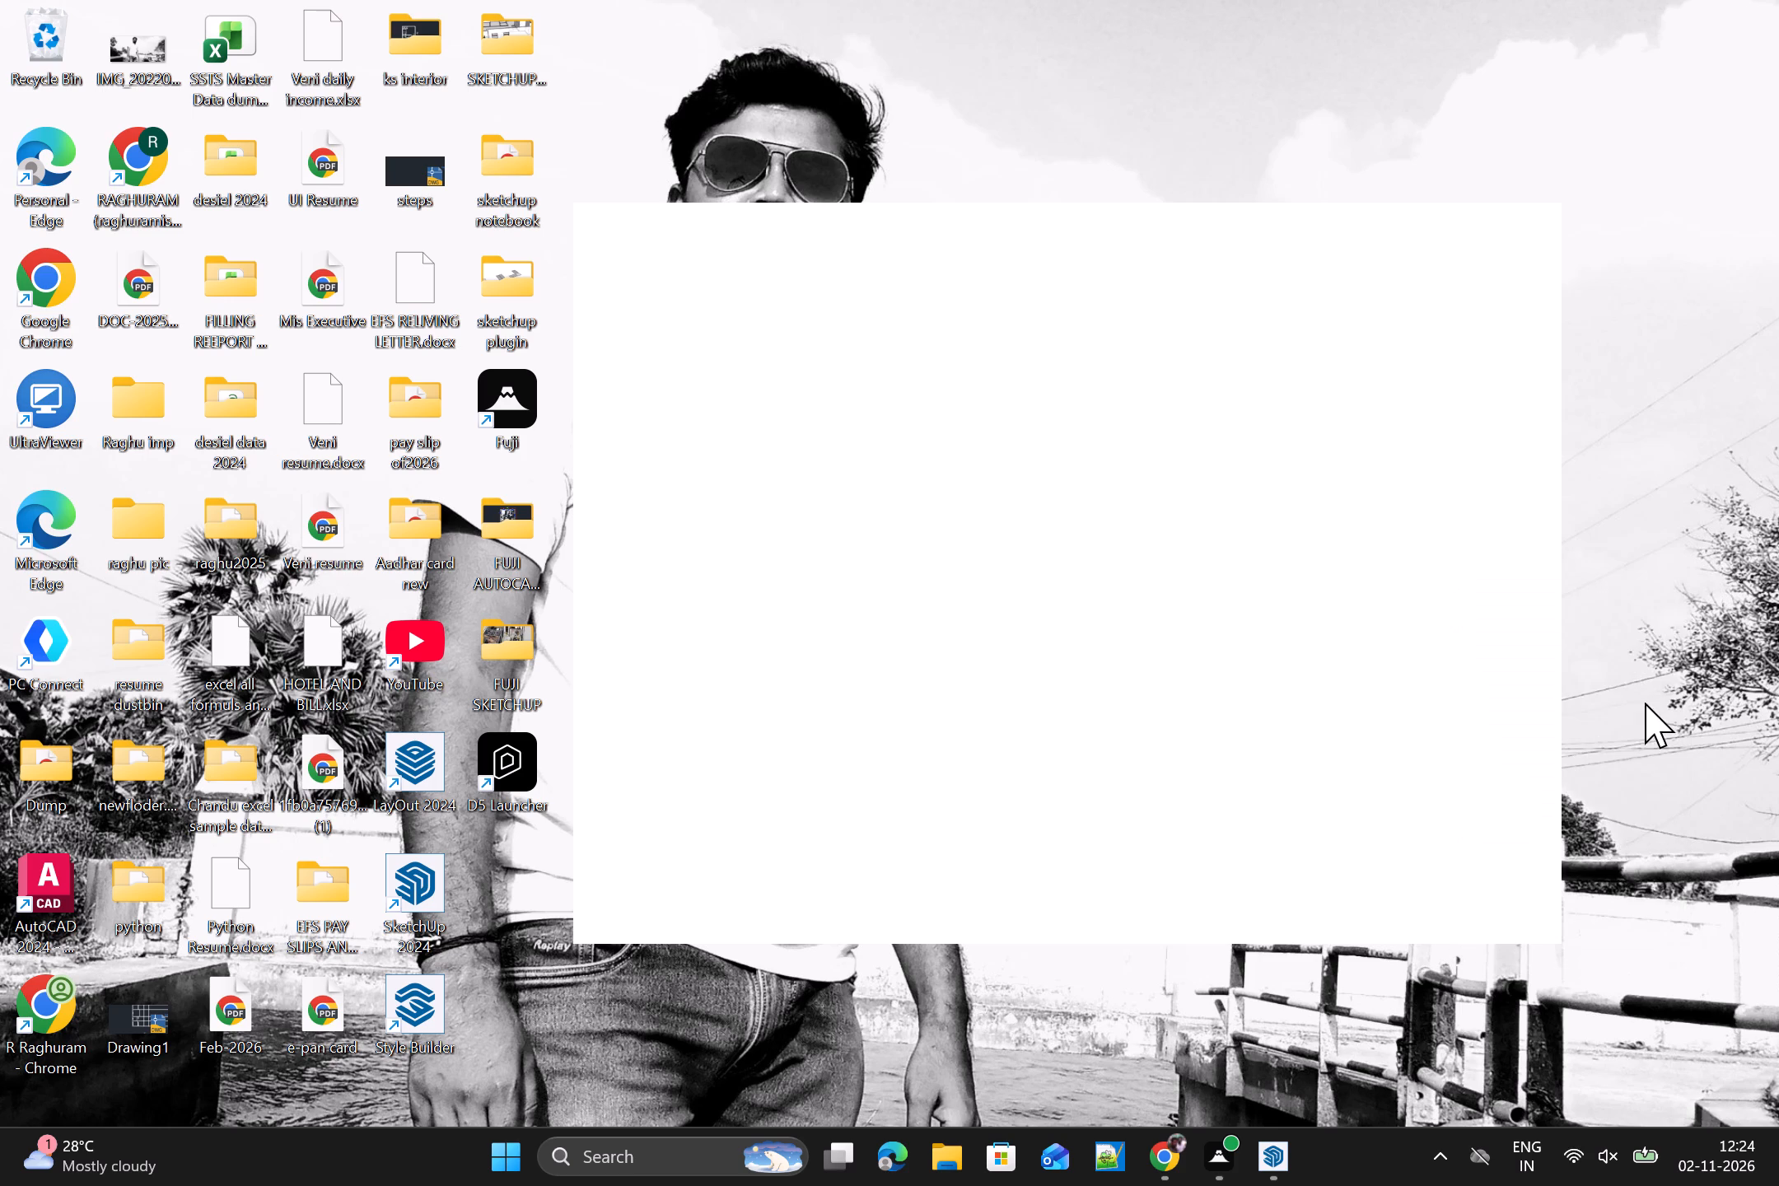
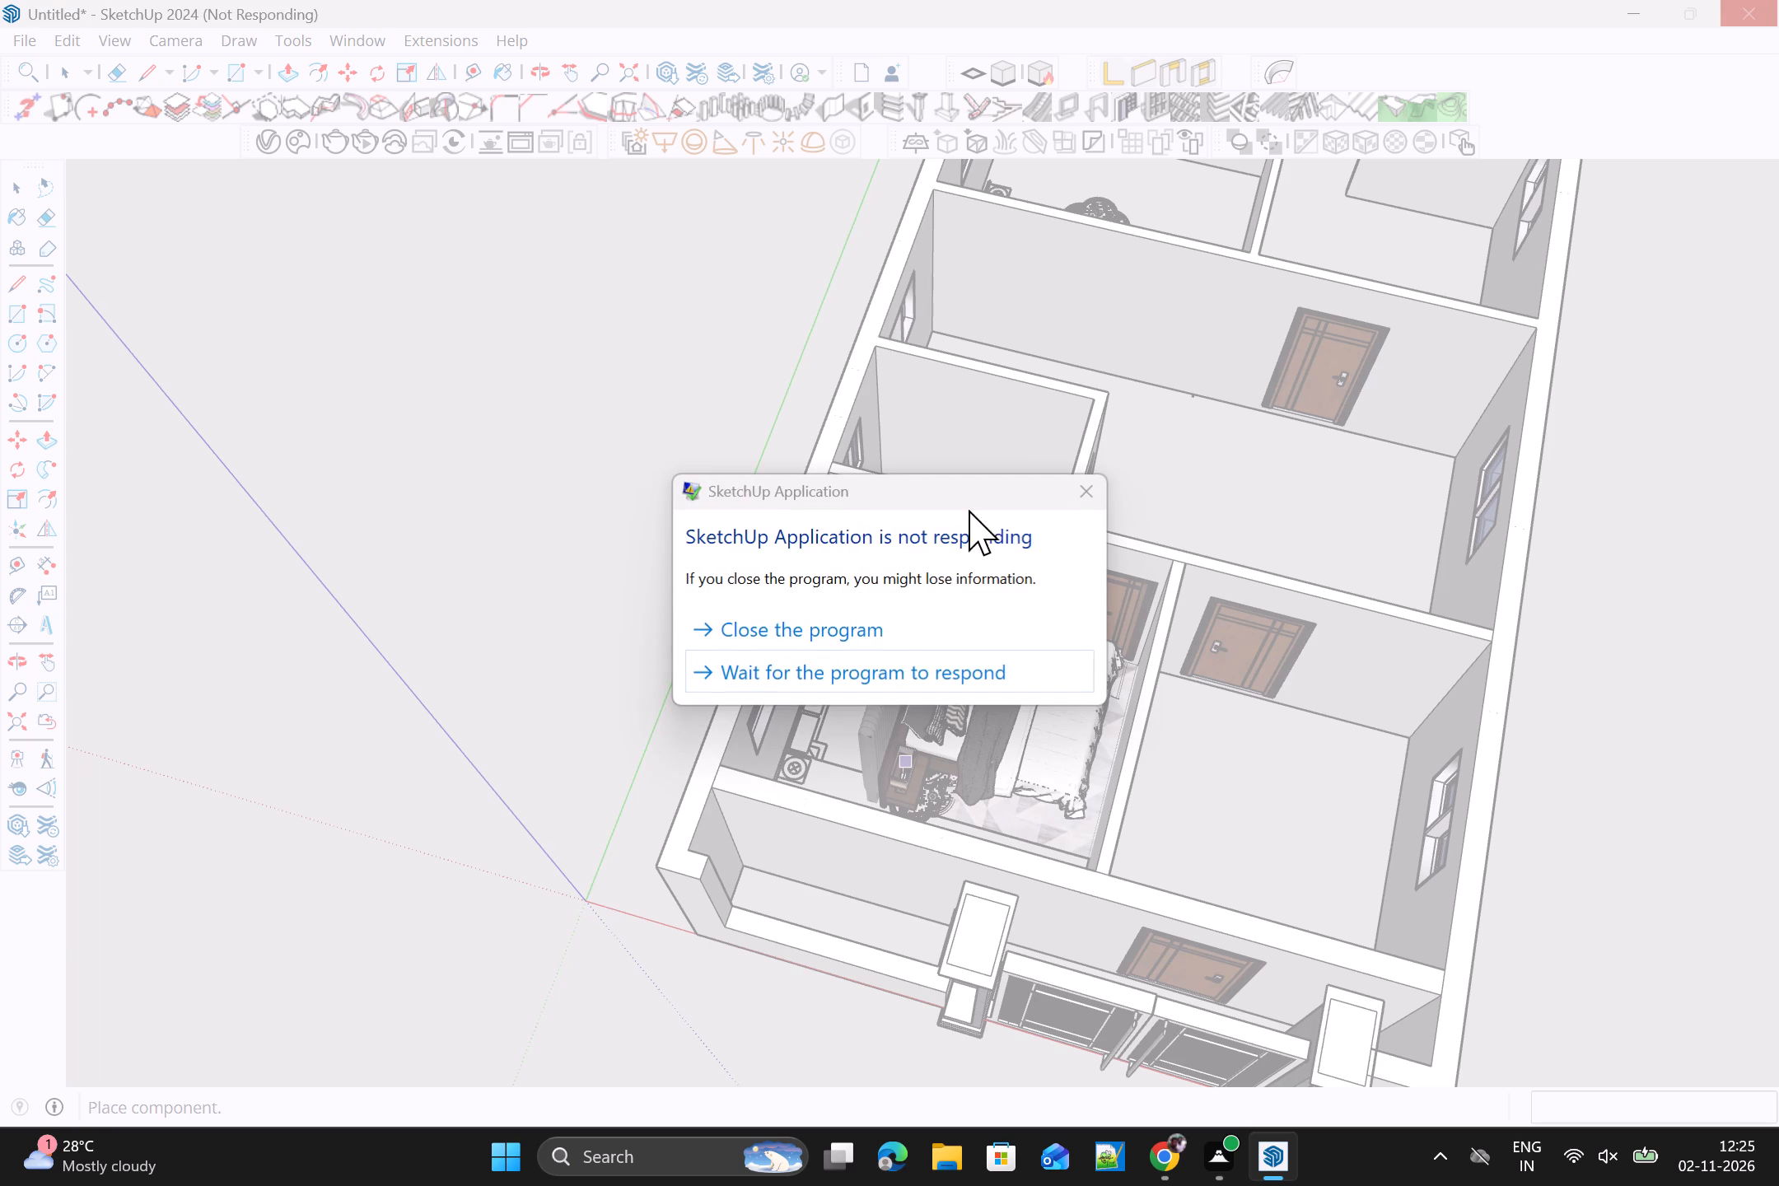
Force the unresponsive SketchUp program to close instead of waiting for it to respond.
click(871, 626)
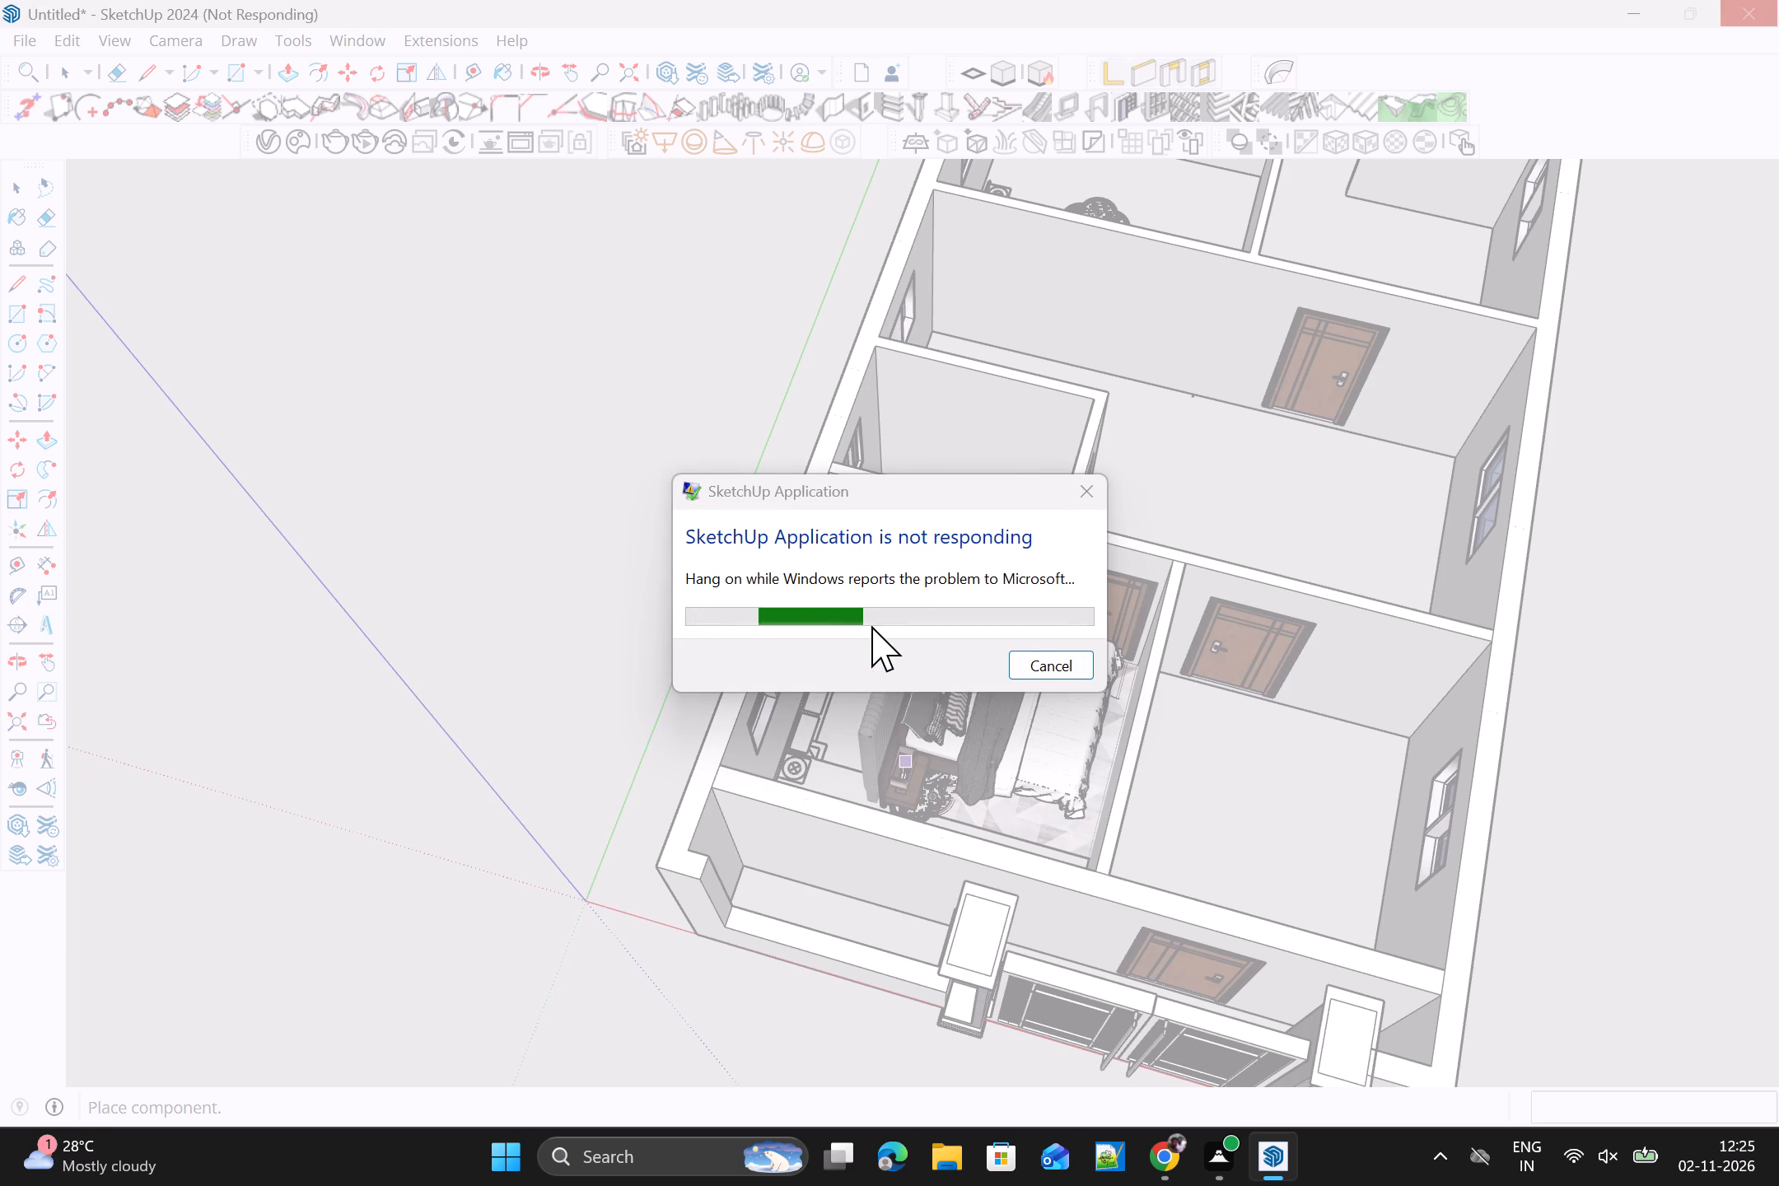
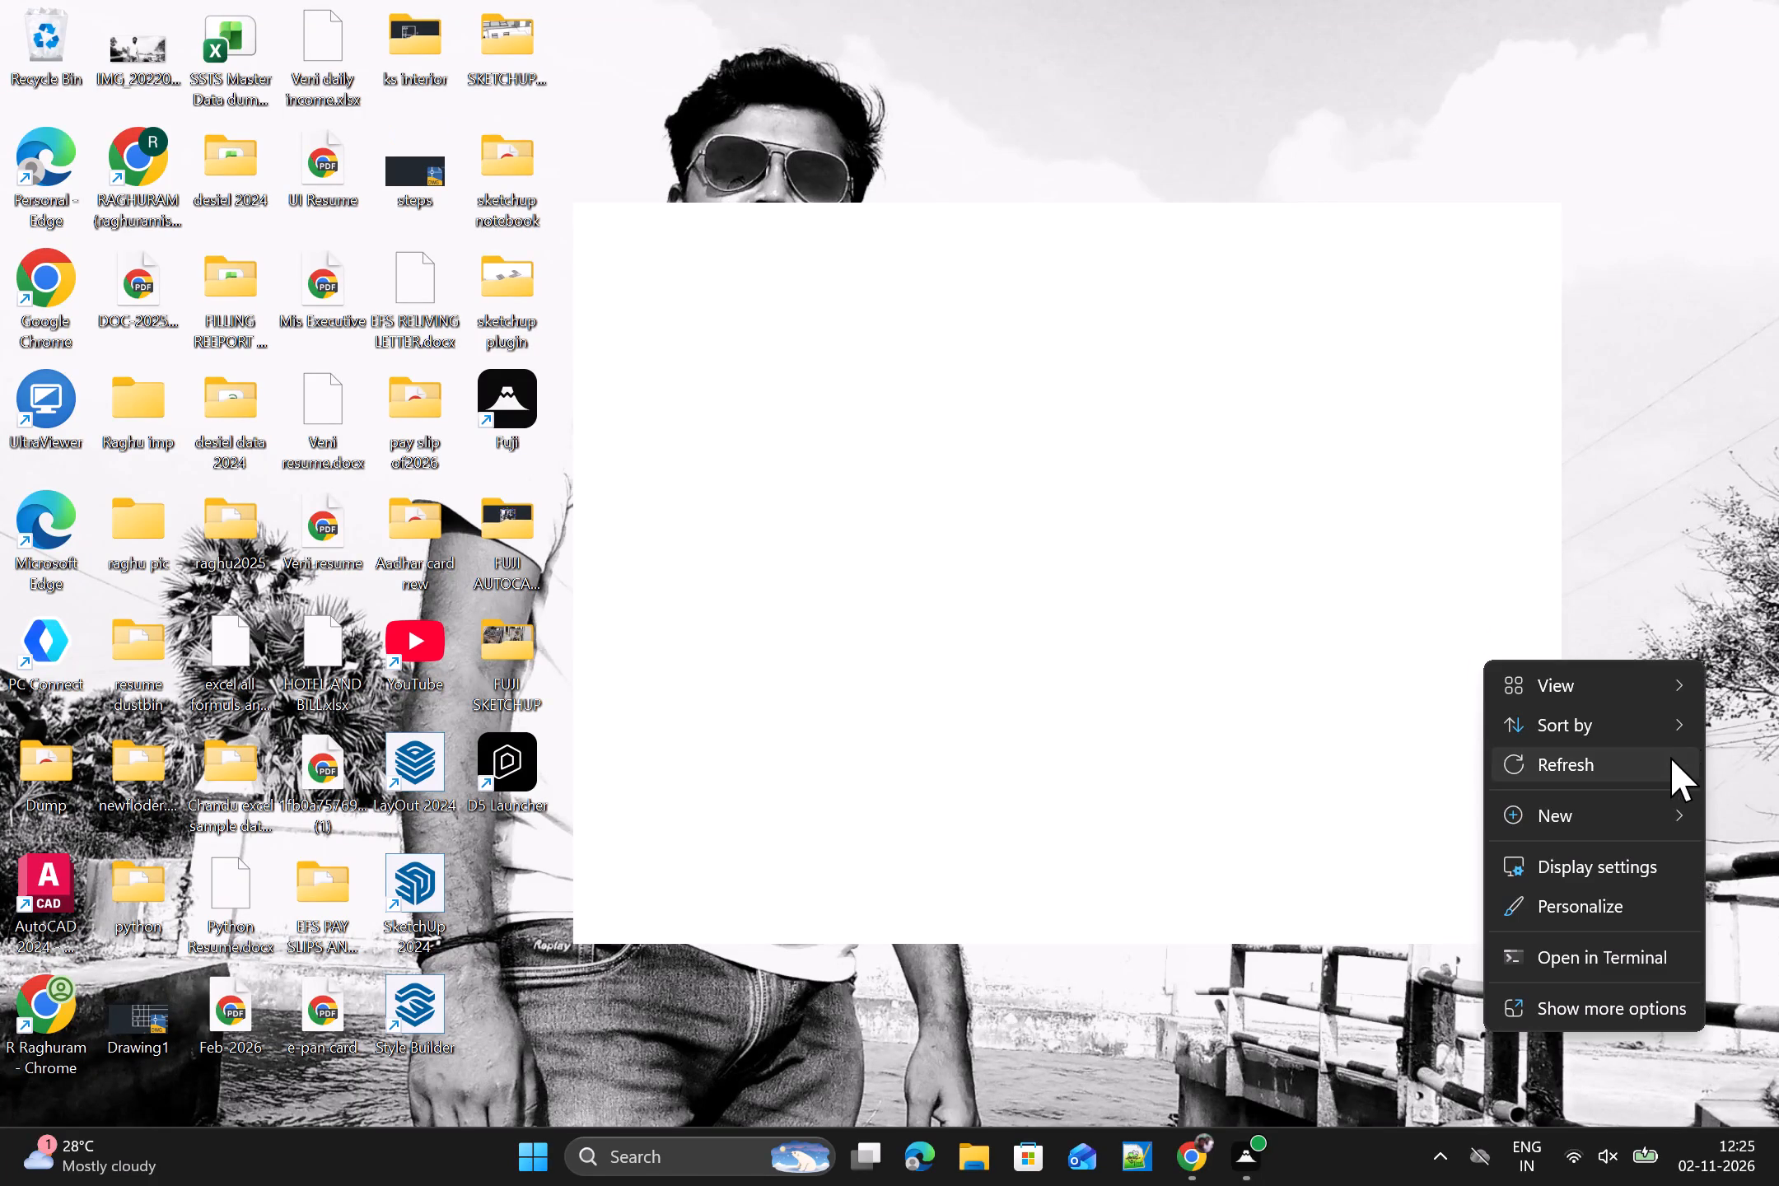
Refresh the desktop and relaunch SketchUp 2024 from its desktop shortcut.
click(1667, 760)
triple_click(408, 894)
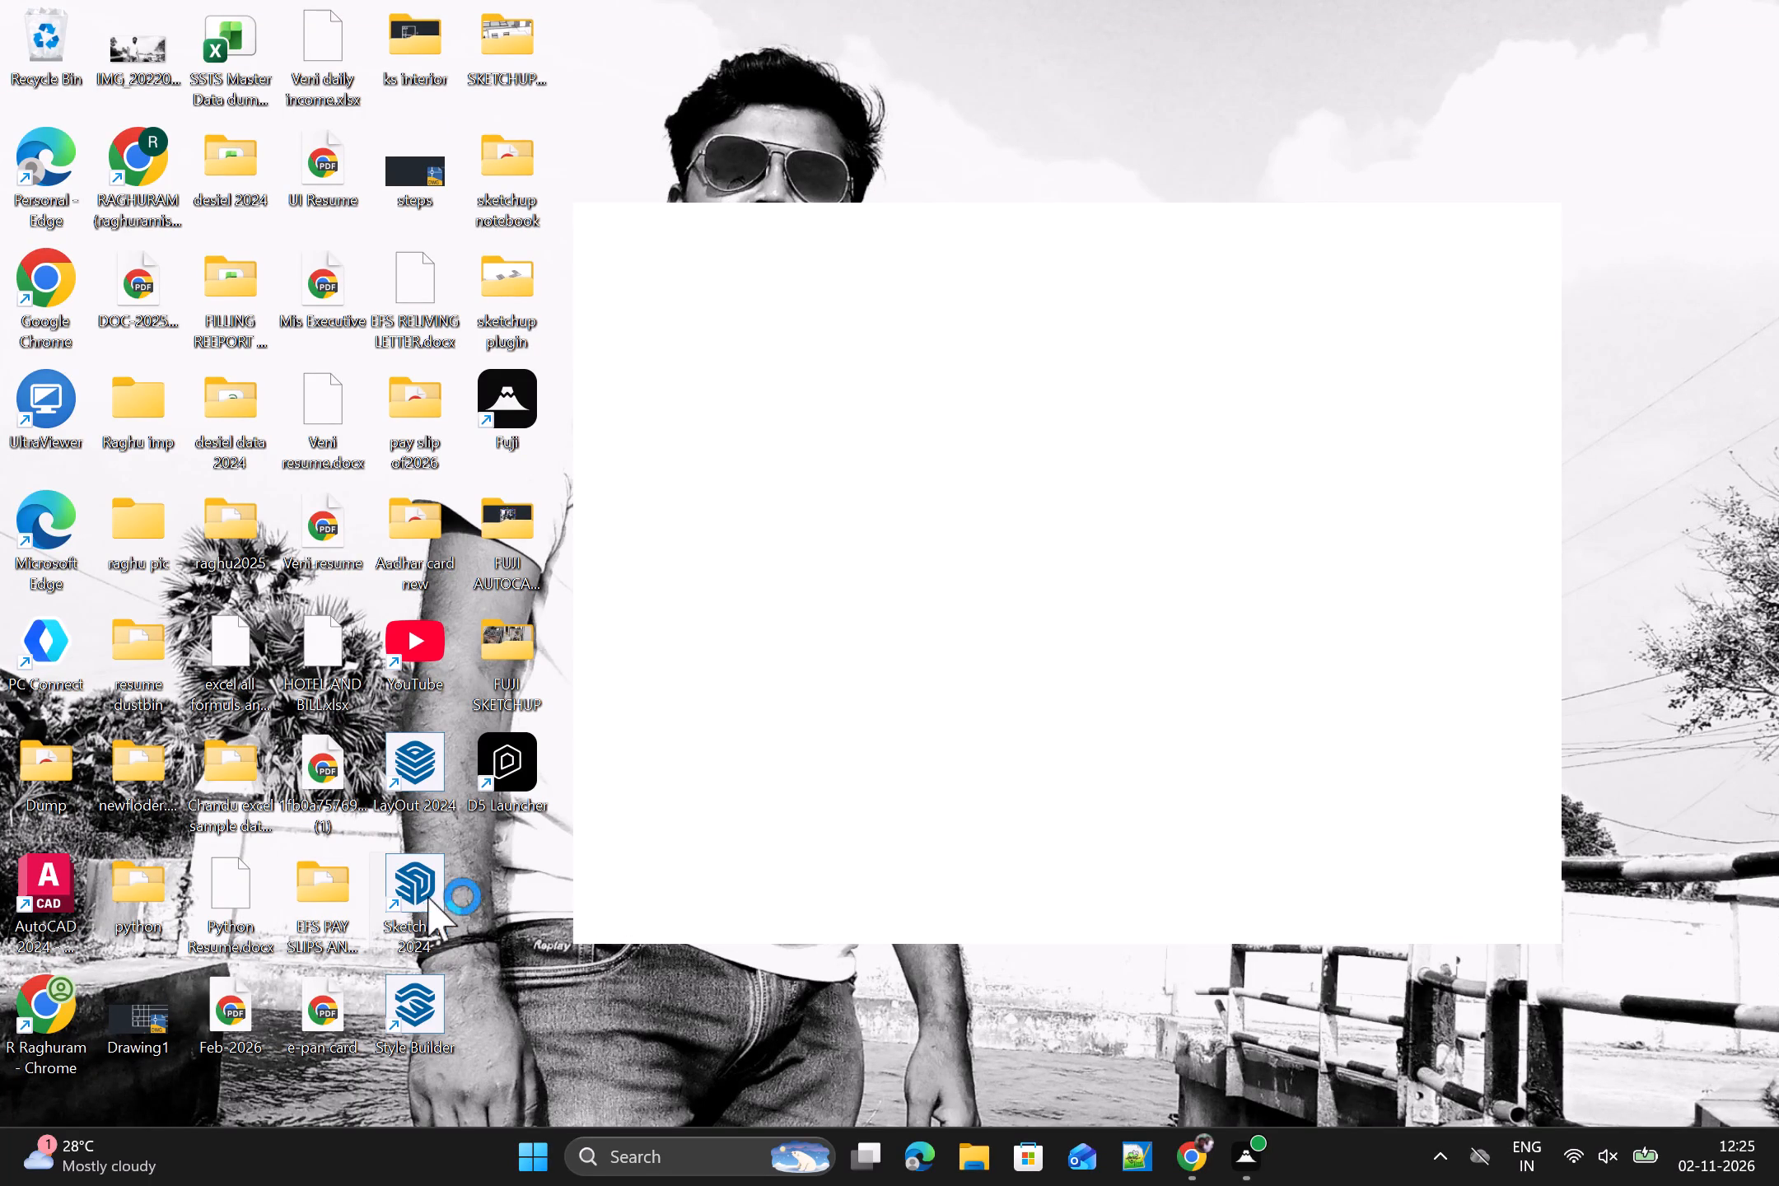
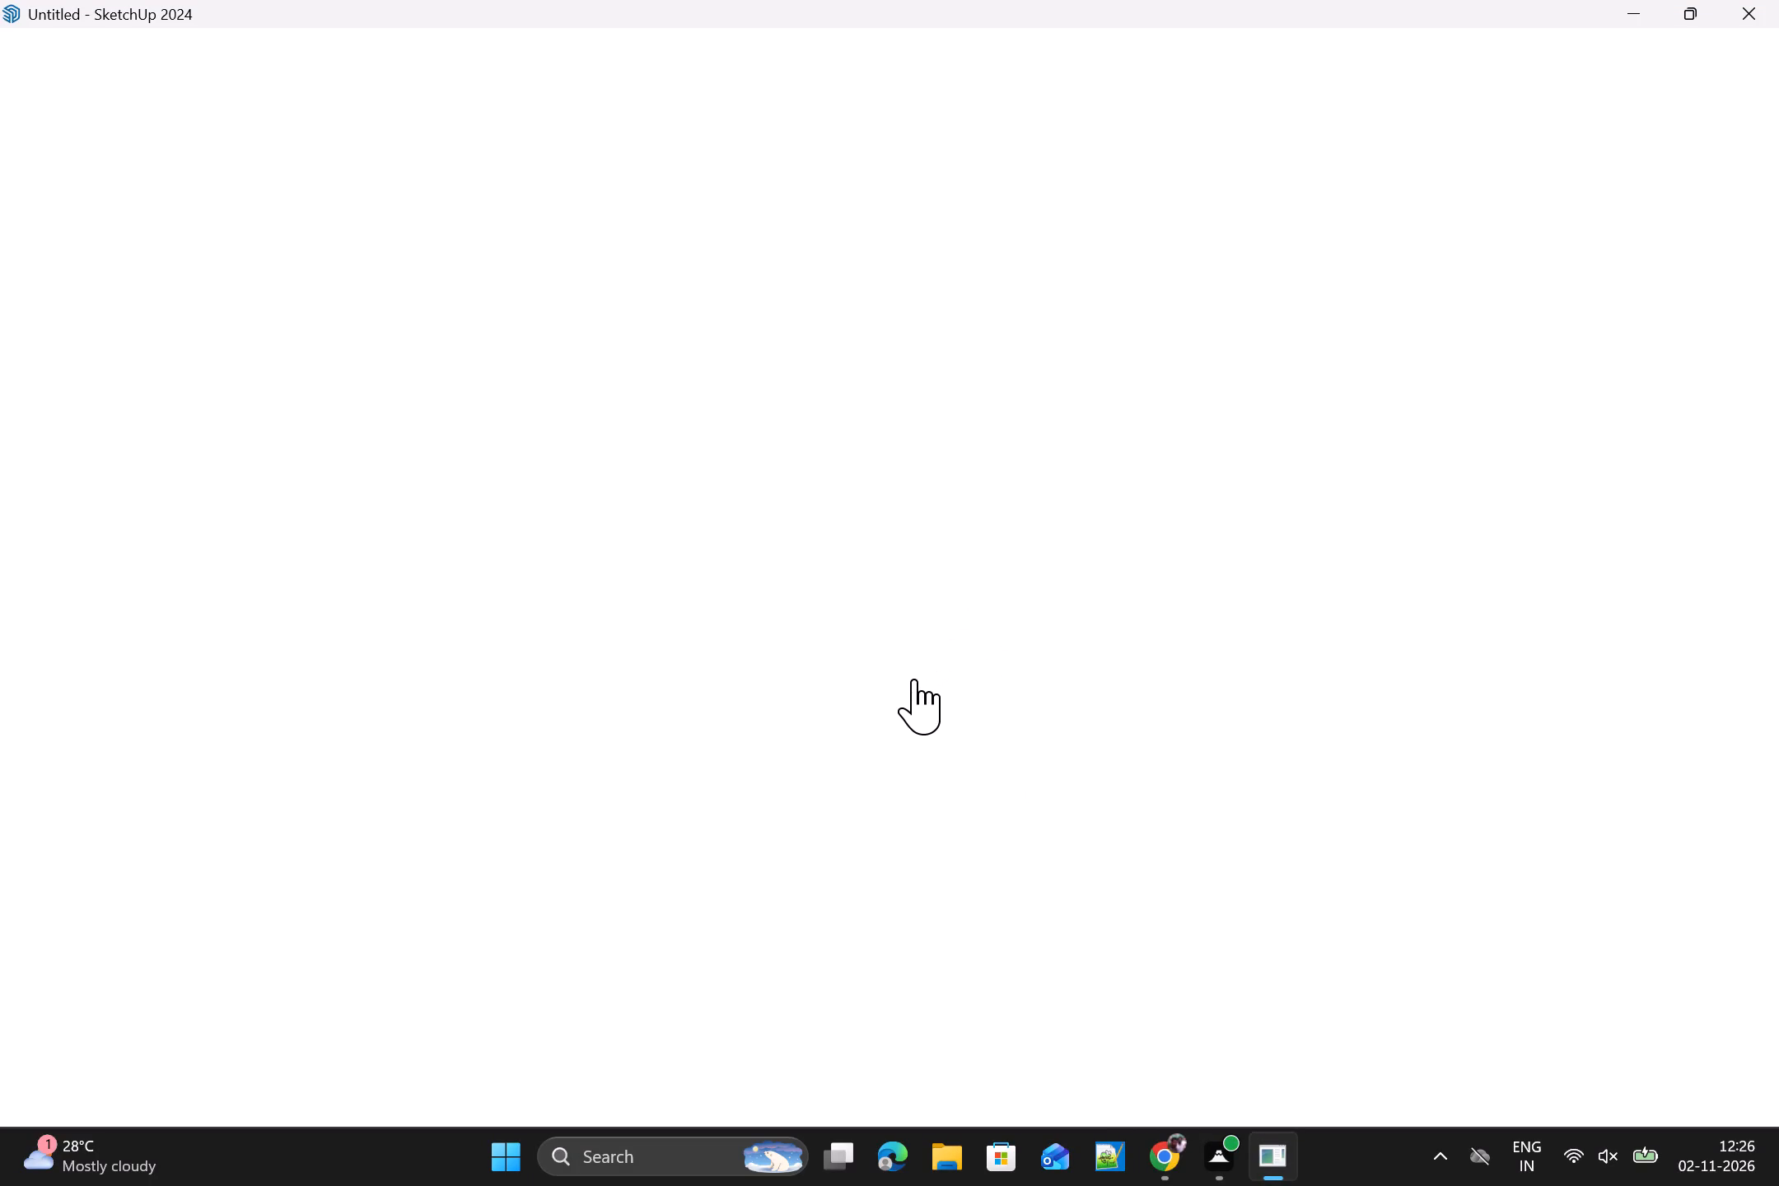
Decline the SketchUp startup prompt and continue to the house model.
click(1292, 665)
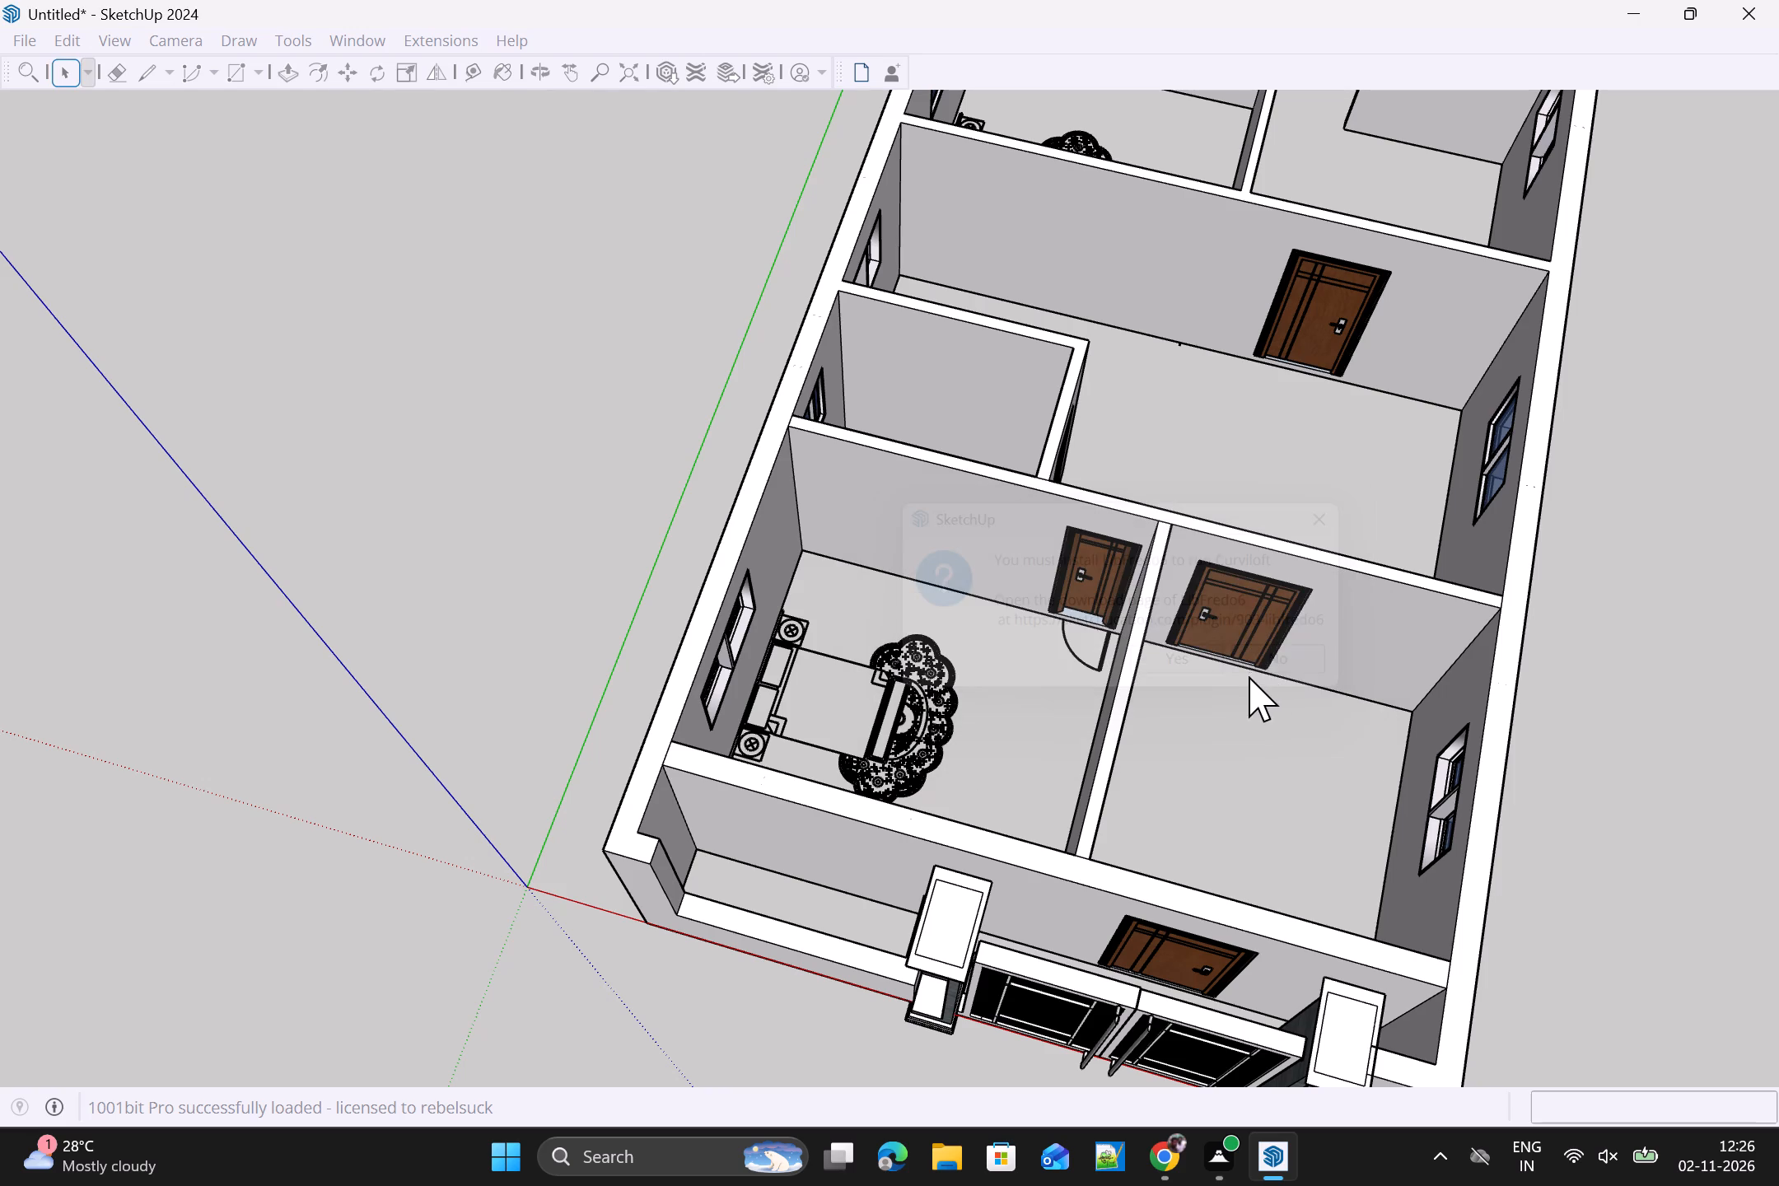
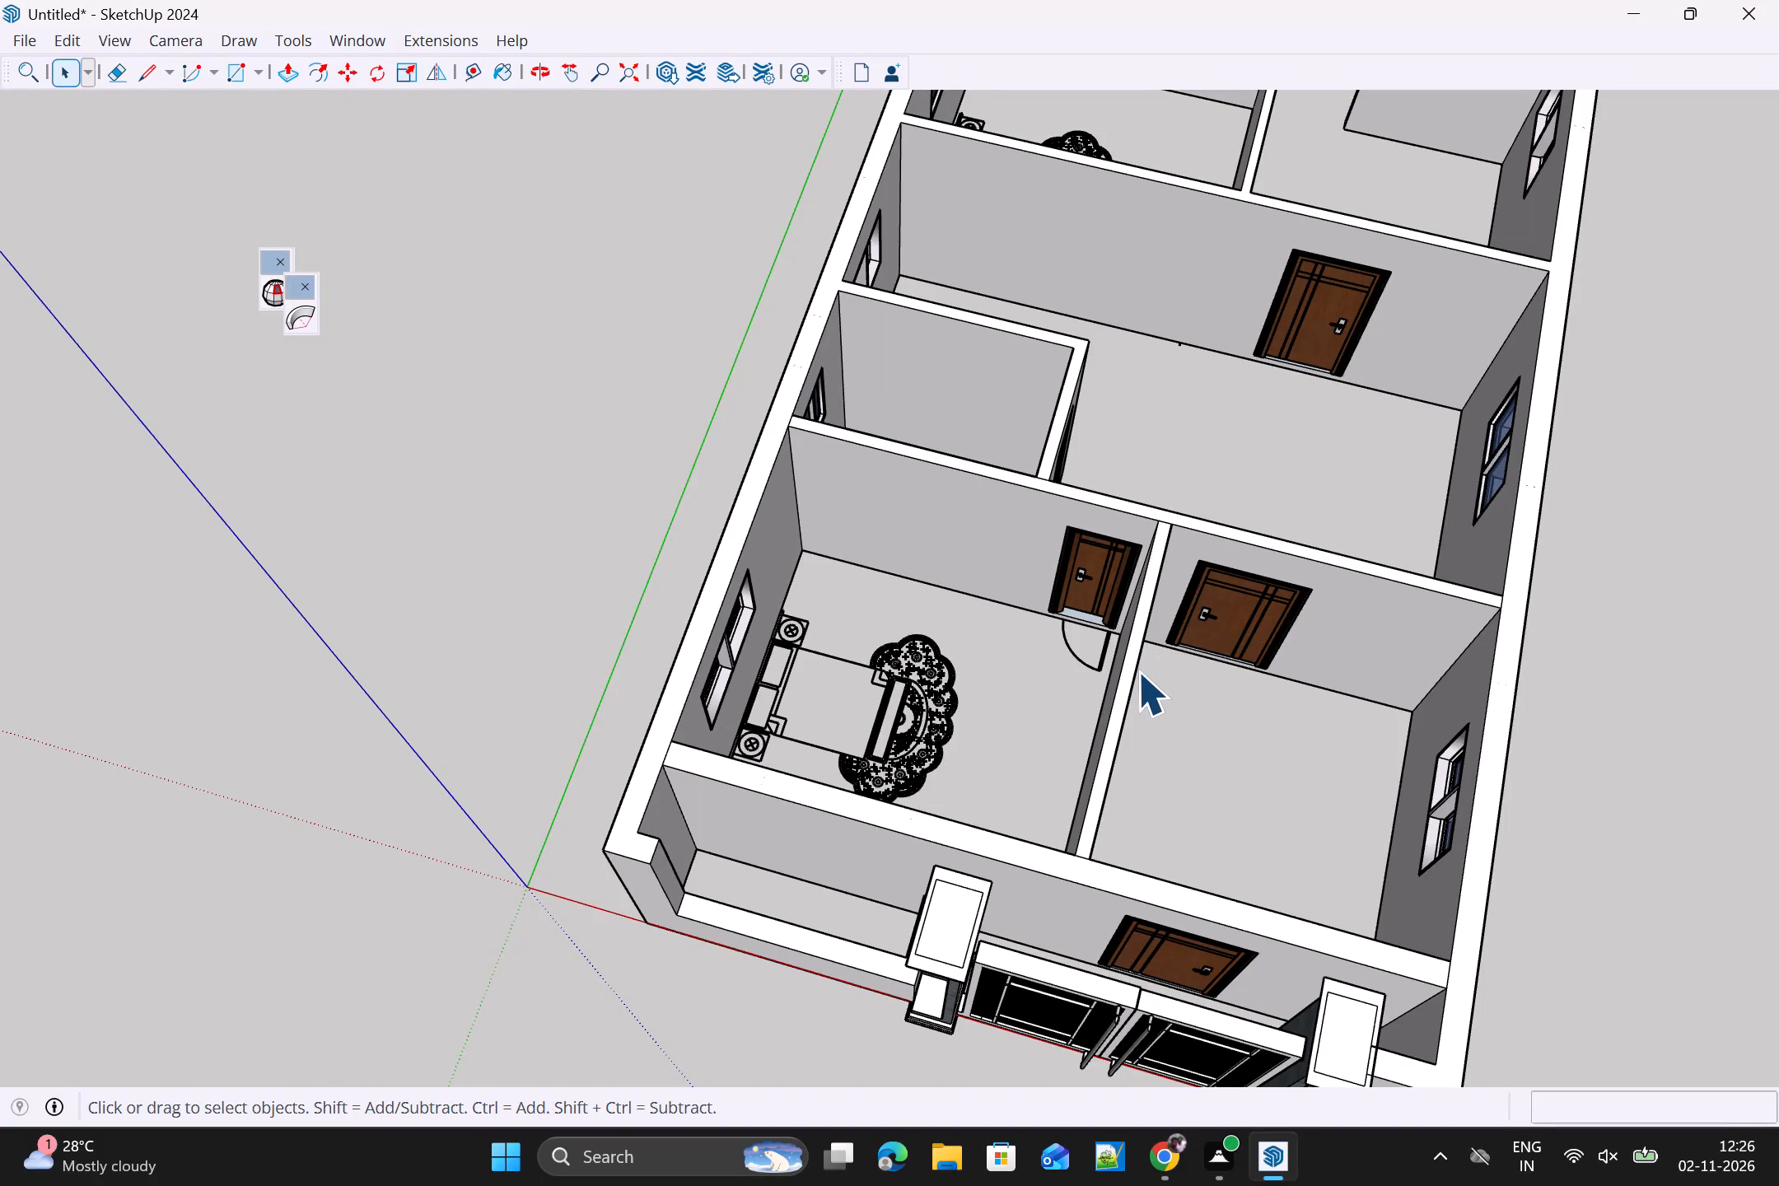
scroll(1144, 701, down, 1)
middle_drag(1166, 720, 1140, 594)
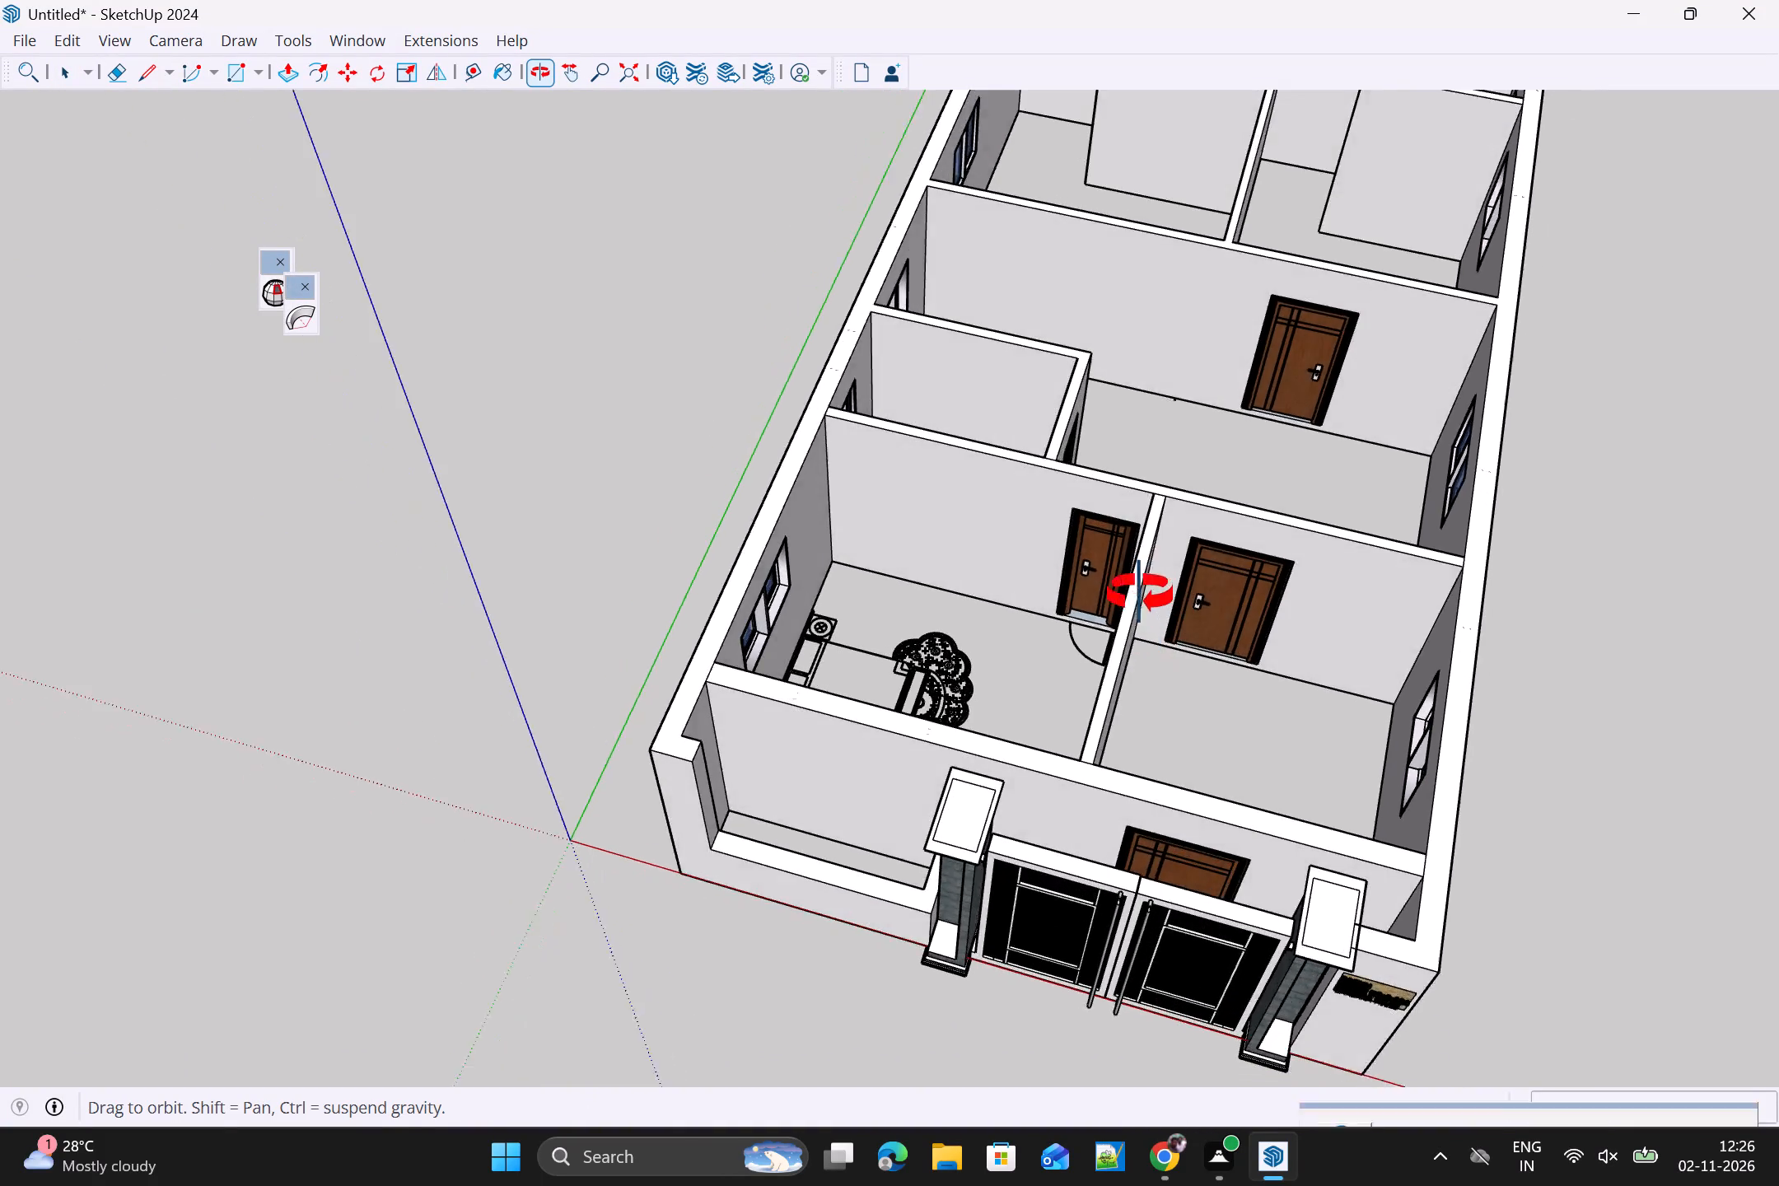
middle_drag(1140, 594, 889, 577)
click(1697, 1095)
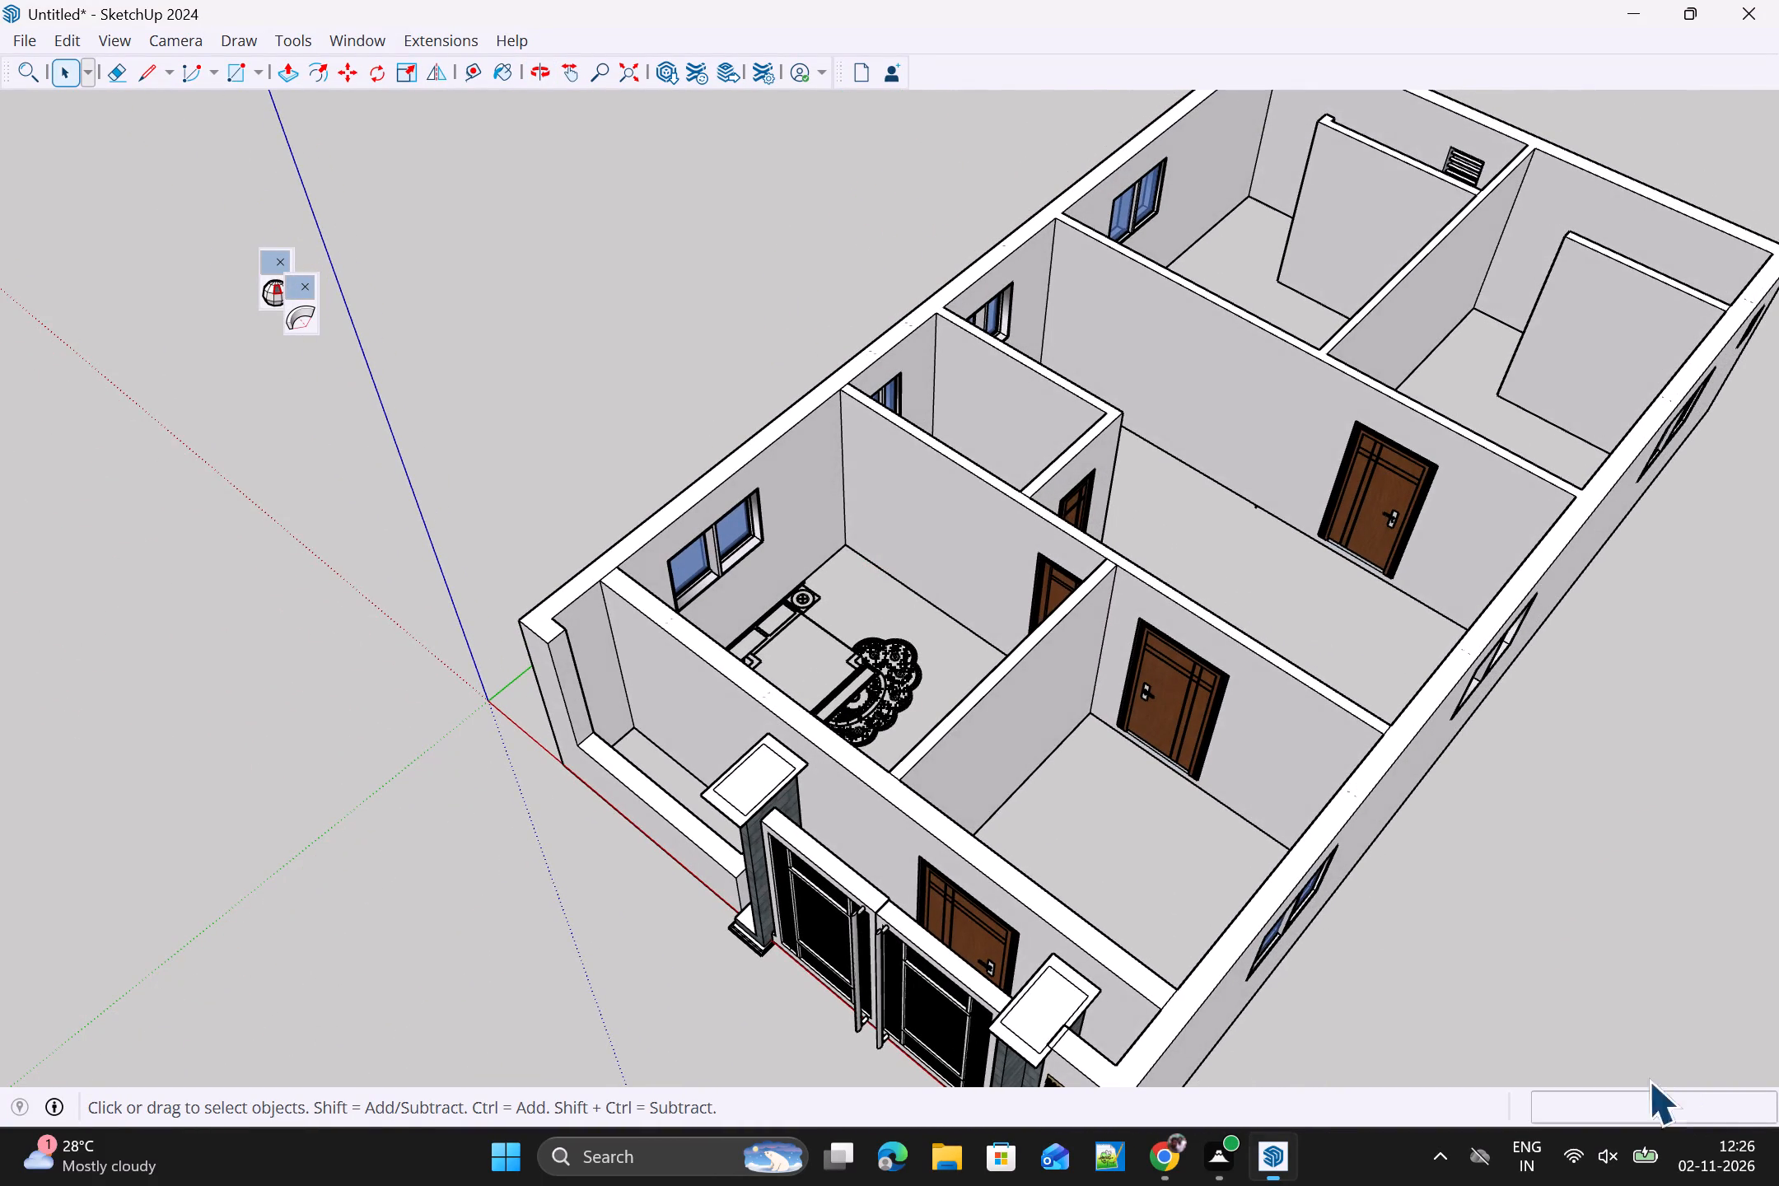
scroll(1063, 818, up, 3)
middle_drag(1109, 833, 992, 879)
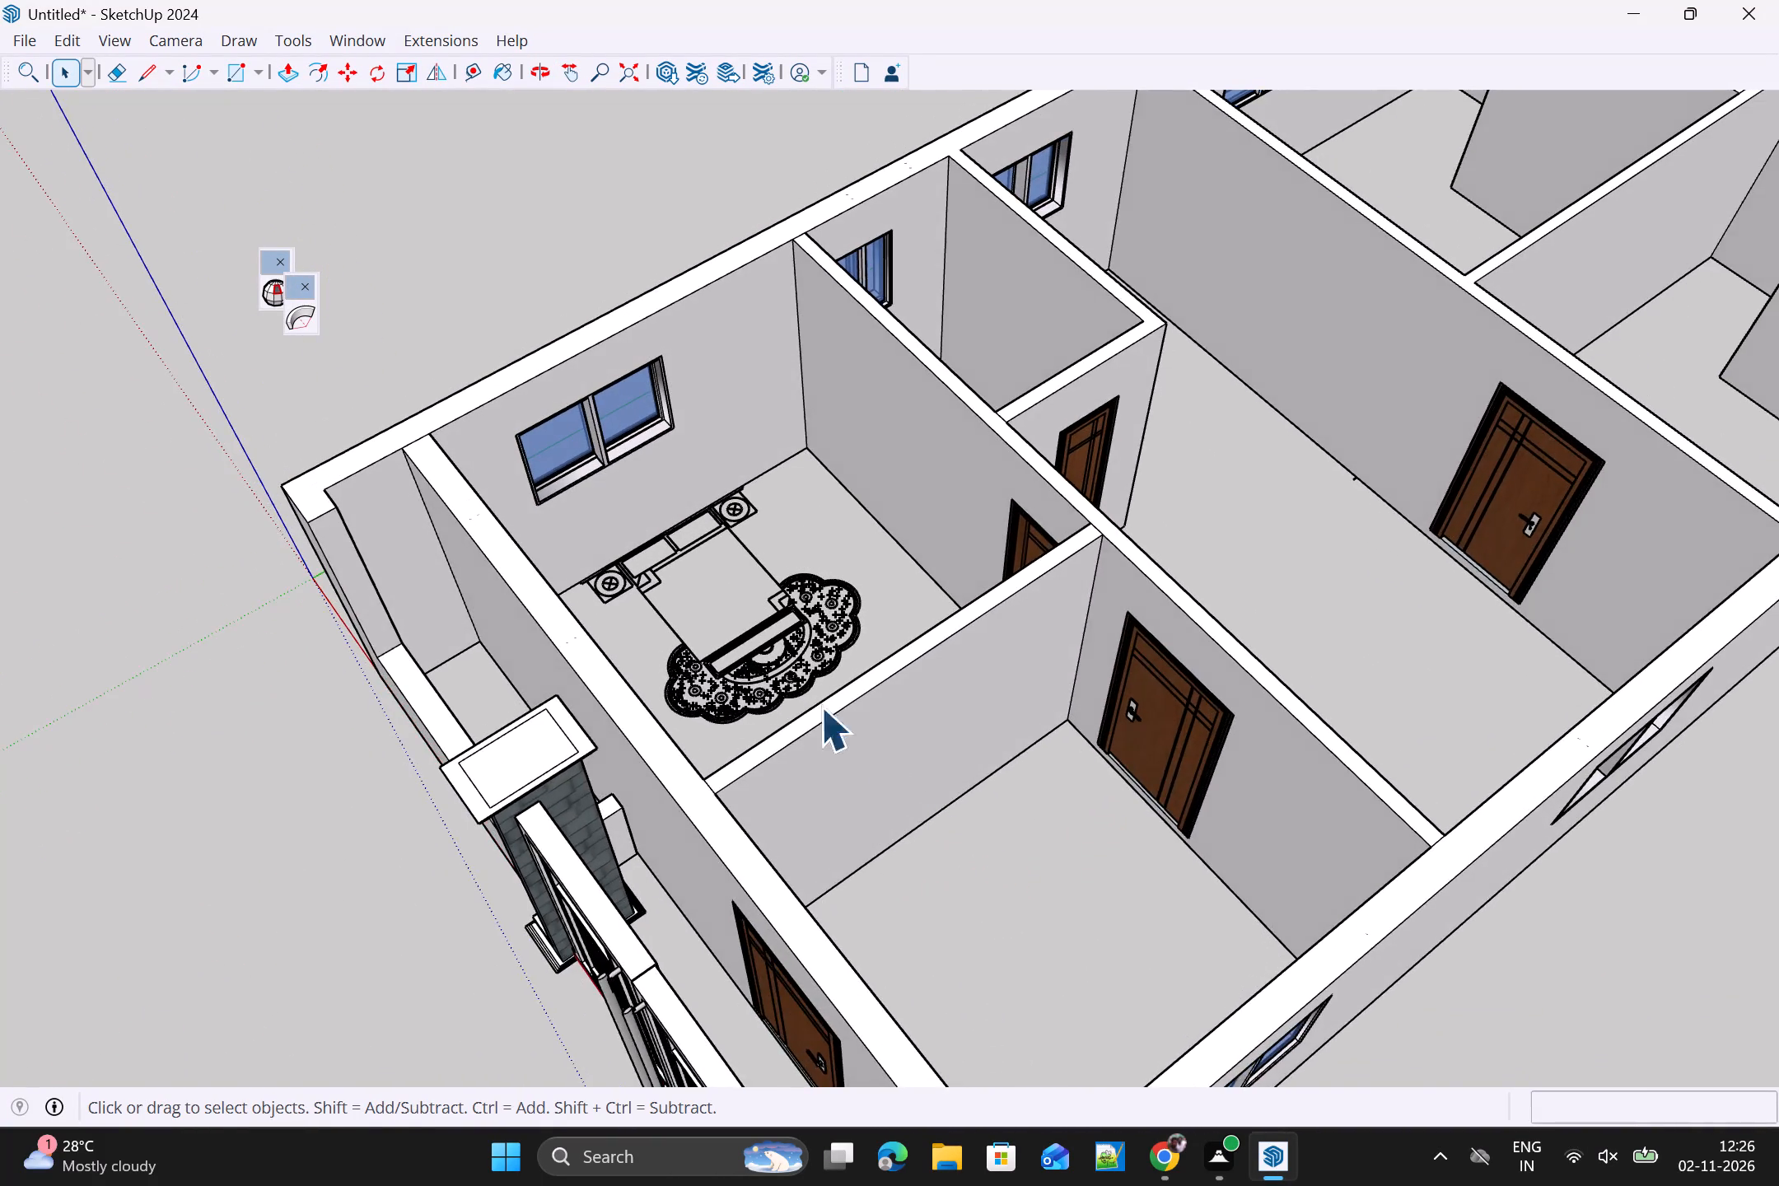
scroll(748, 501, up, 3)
Dock the two floating extension tool palettes side by side in line with the main tools above the model.
drag(292, 292, 1045, 58)
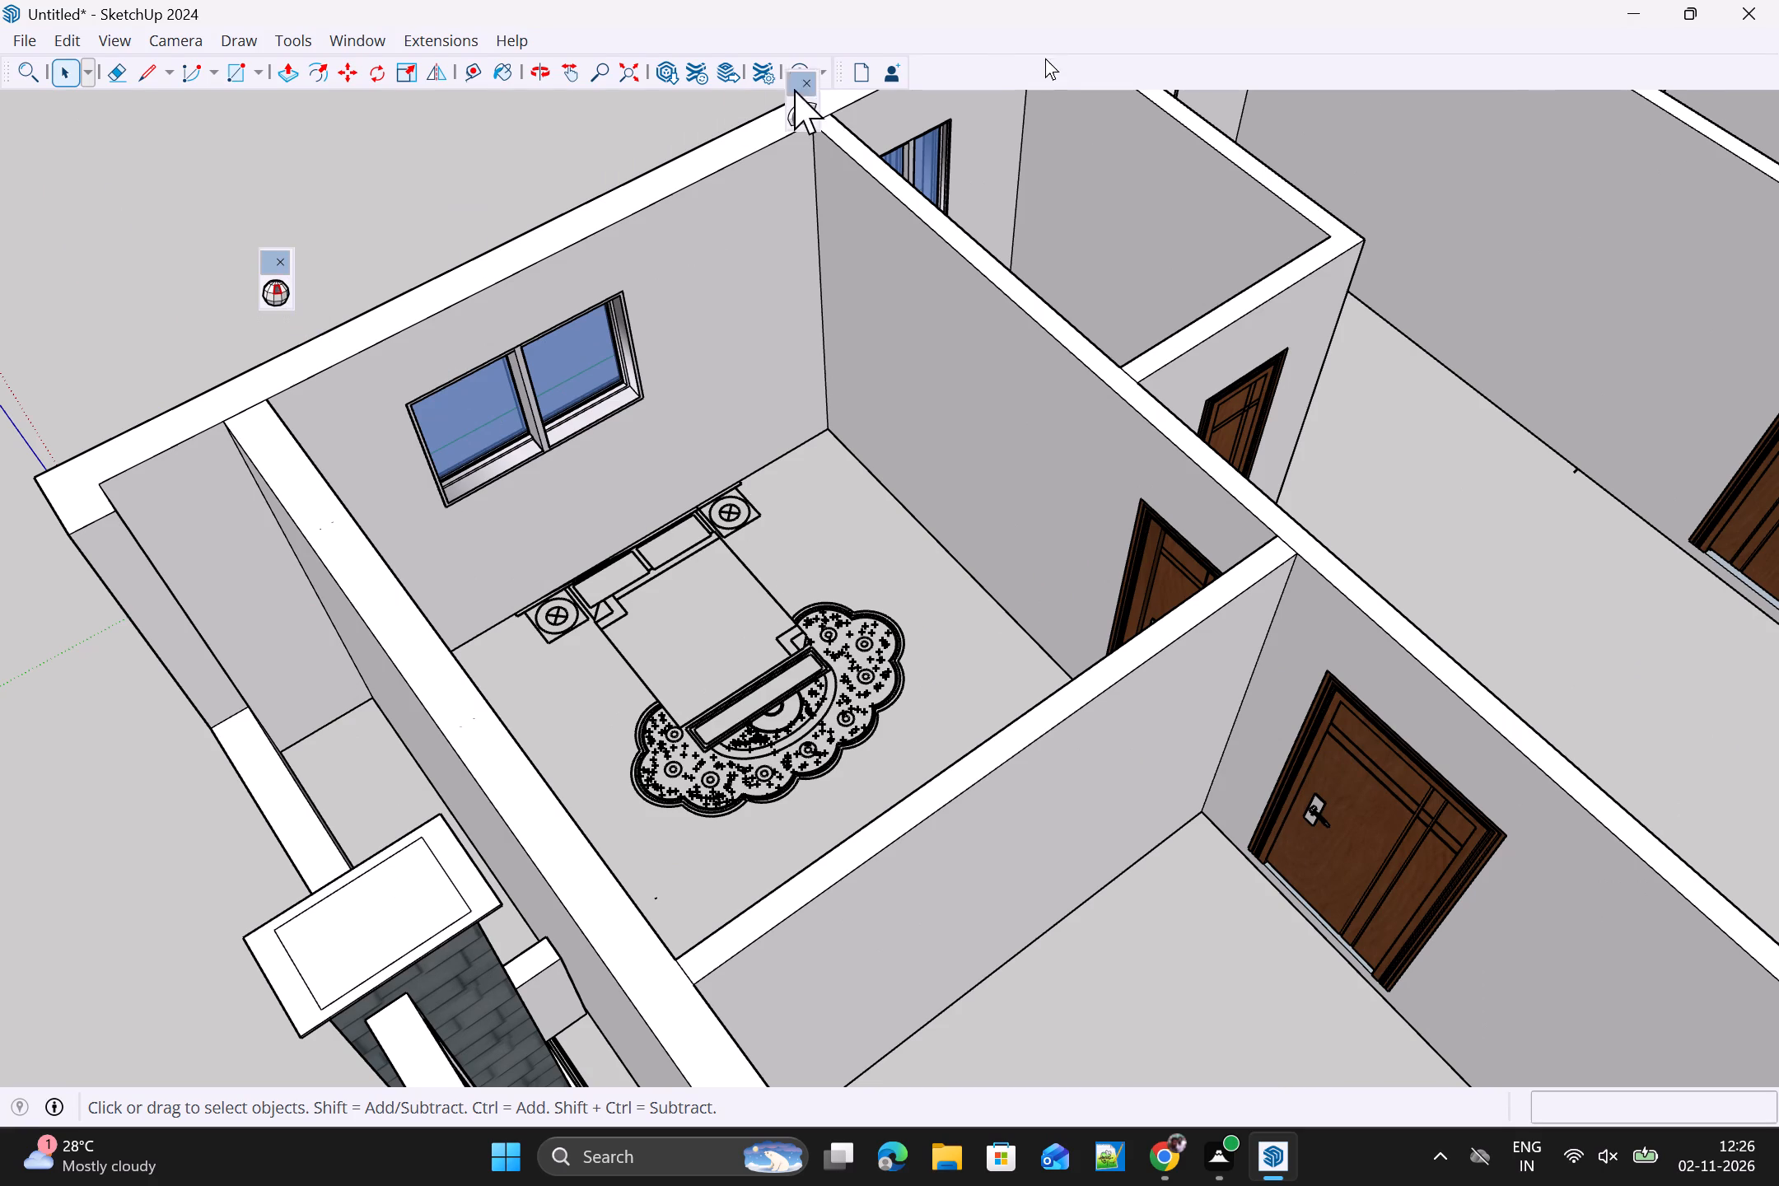
drag(1045, 58, 1075, 71)
drag(1063, 104, 1059, 81)
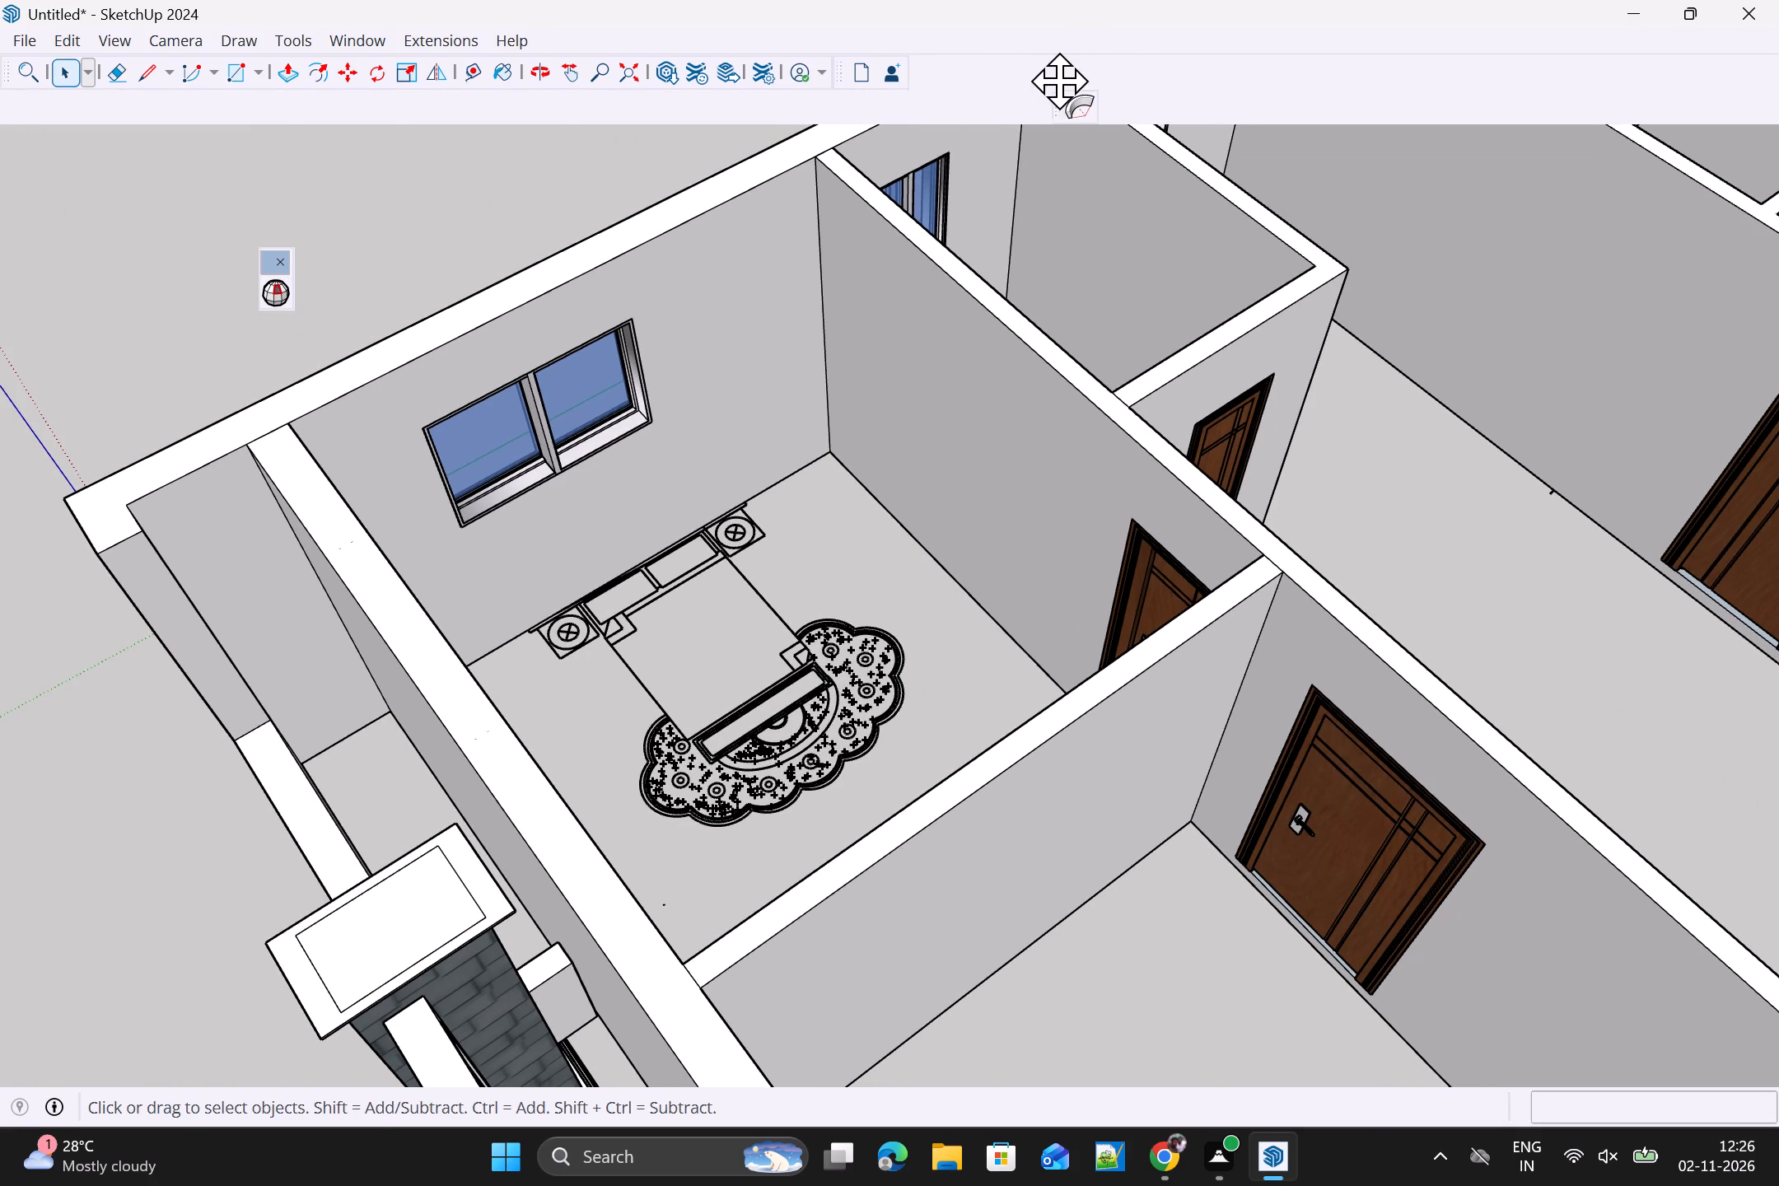
drag(1059, 81, 1056, 74)
drag(264, 263, 268, 263)
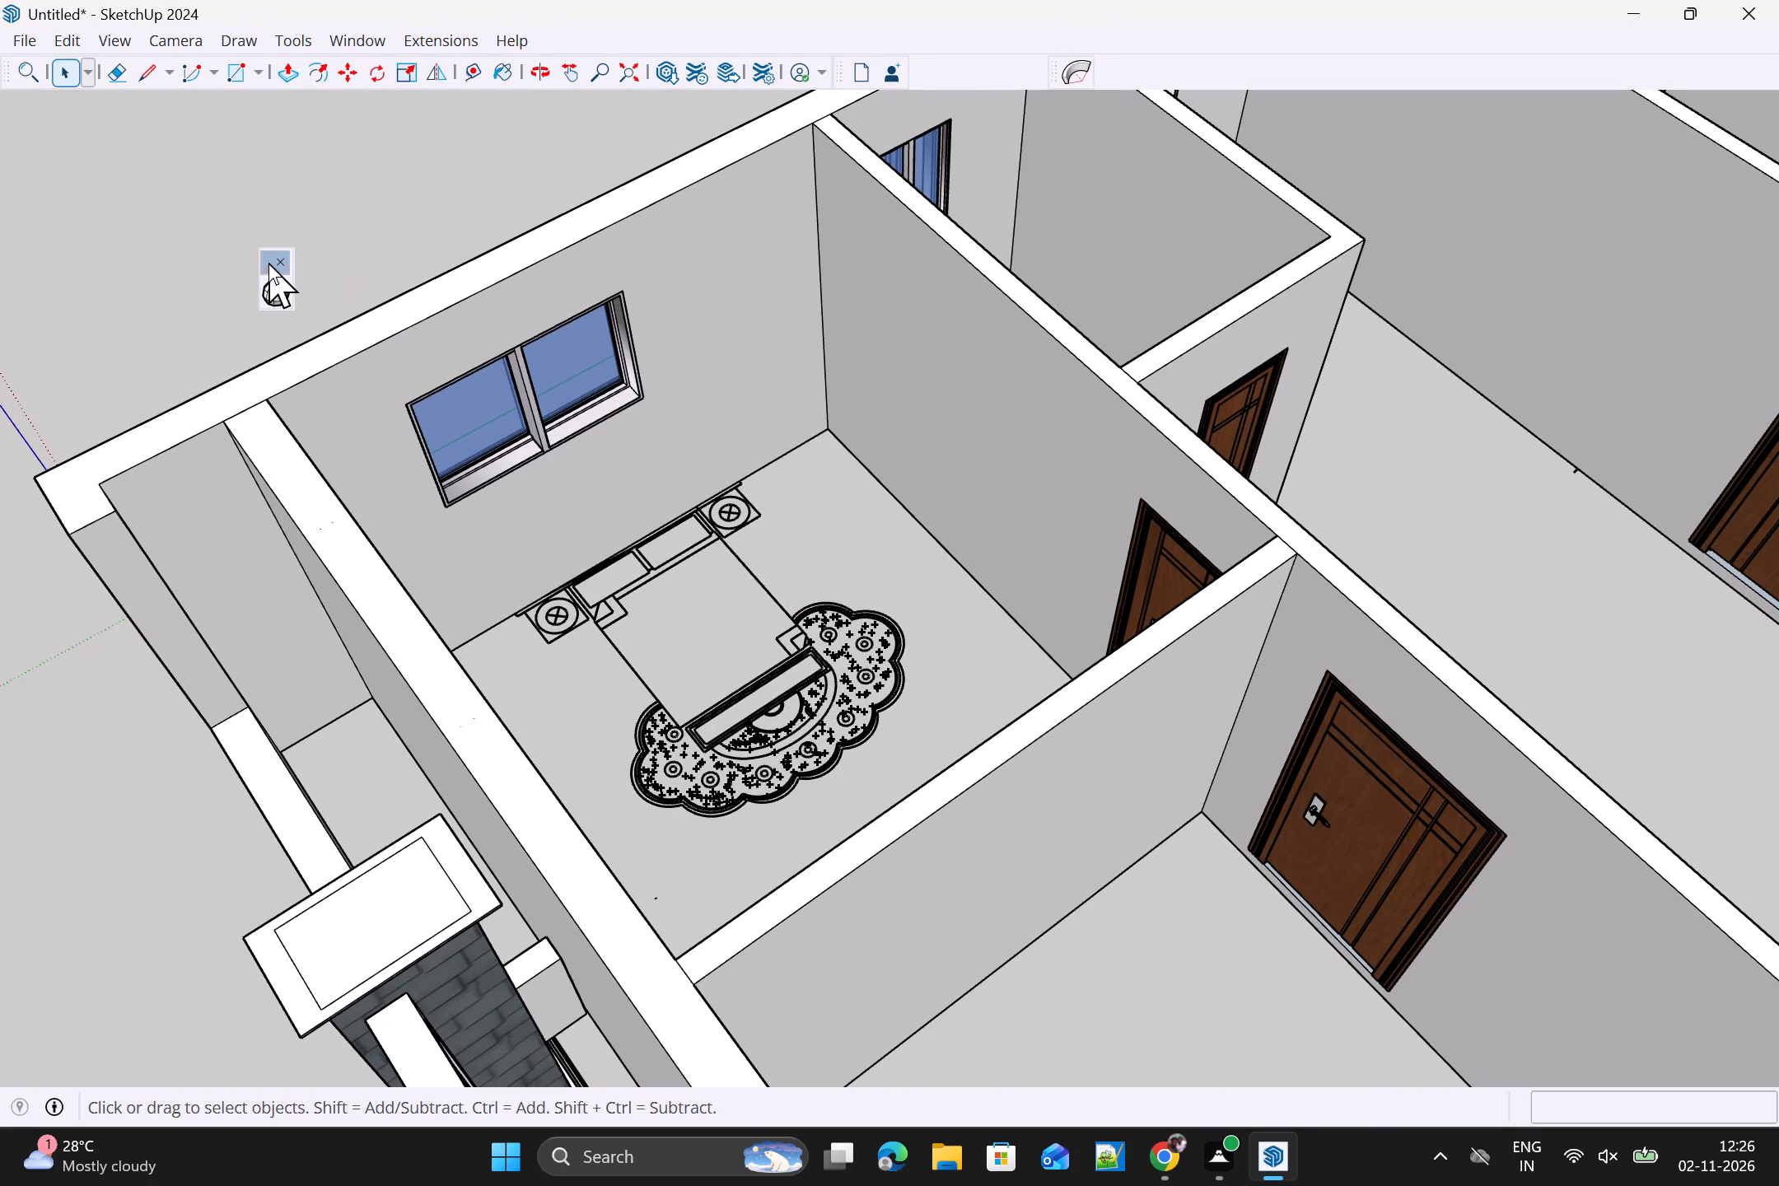
drag(268, 263, 1034, 41)
drag(1038, 76, 1026, 42)
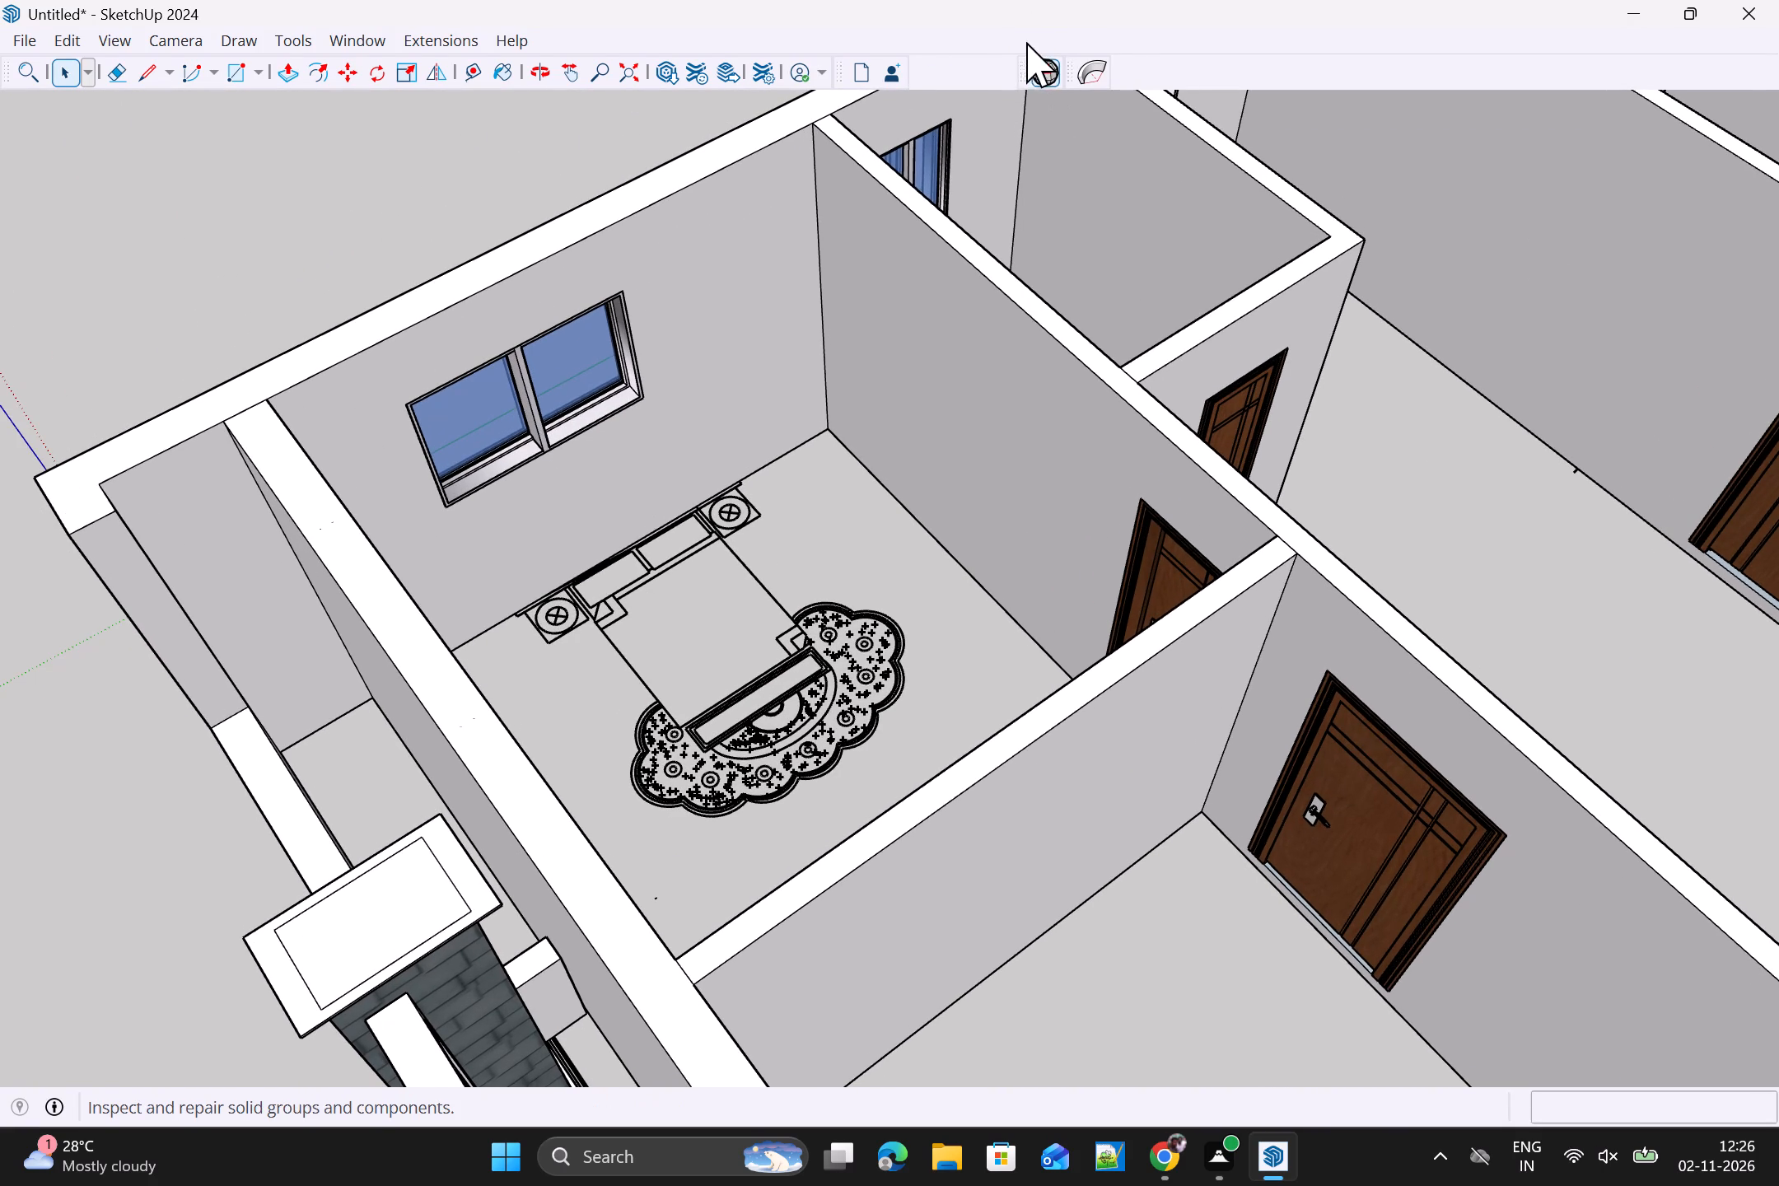
drag(1026, 42, 1027, 42)
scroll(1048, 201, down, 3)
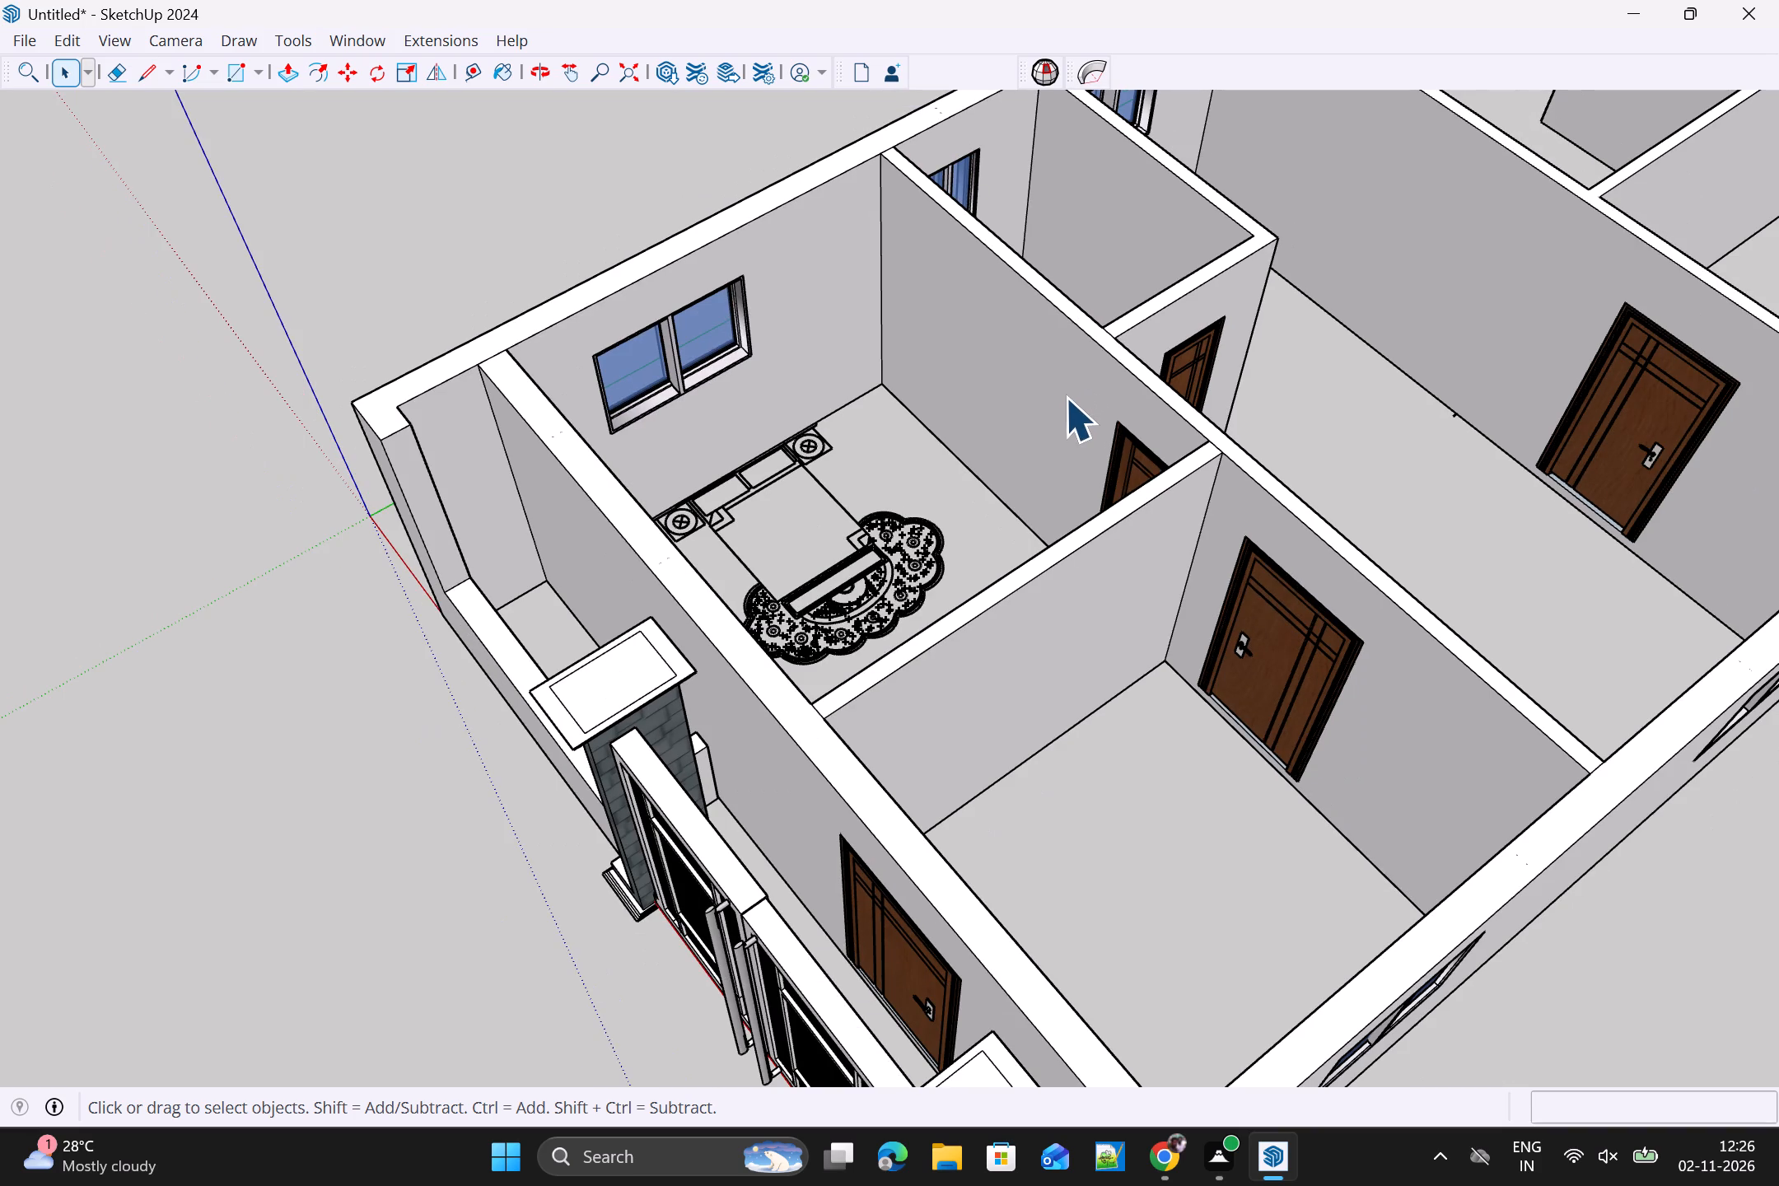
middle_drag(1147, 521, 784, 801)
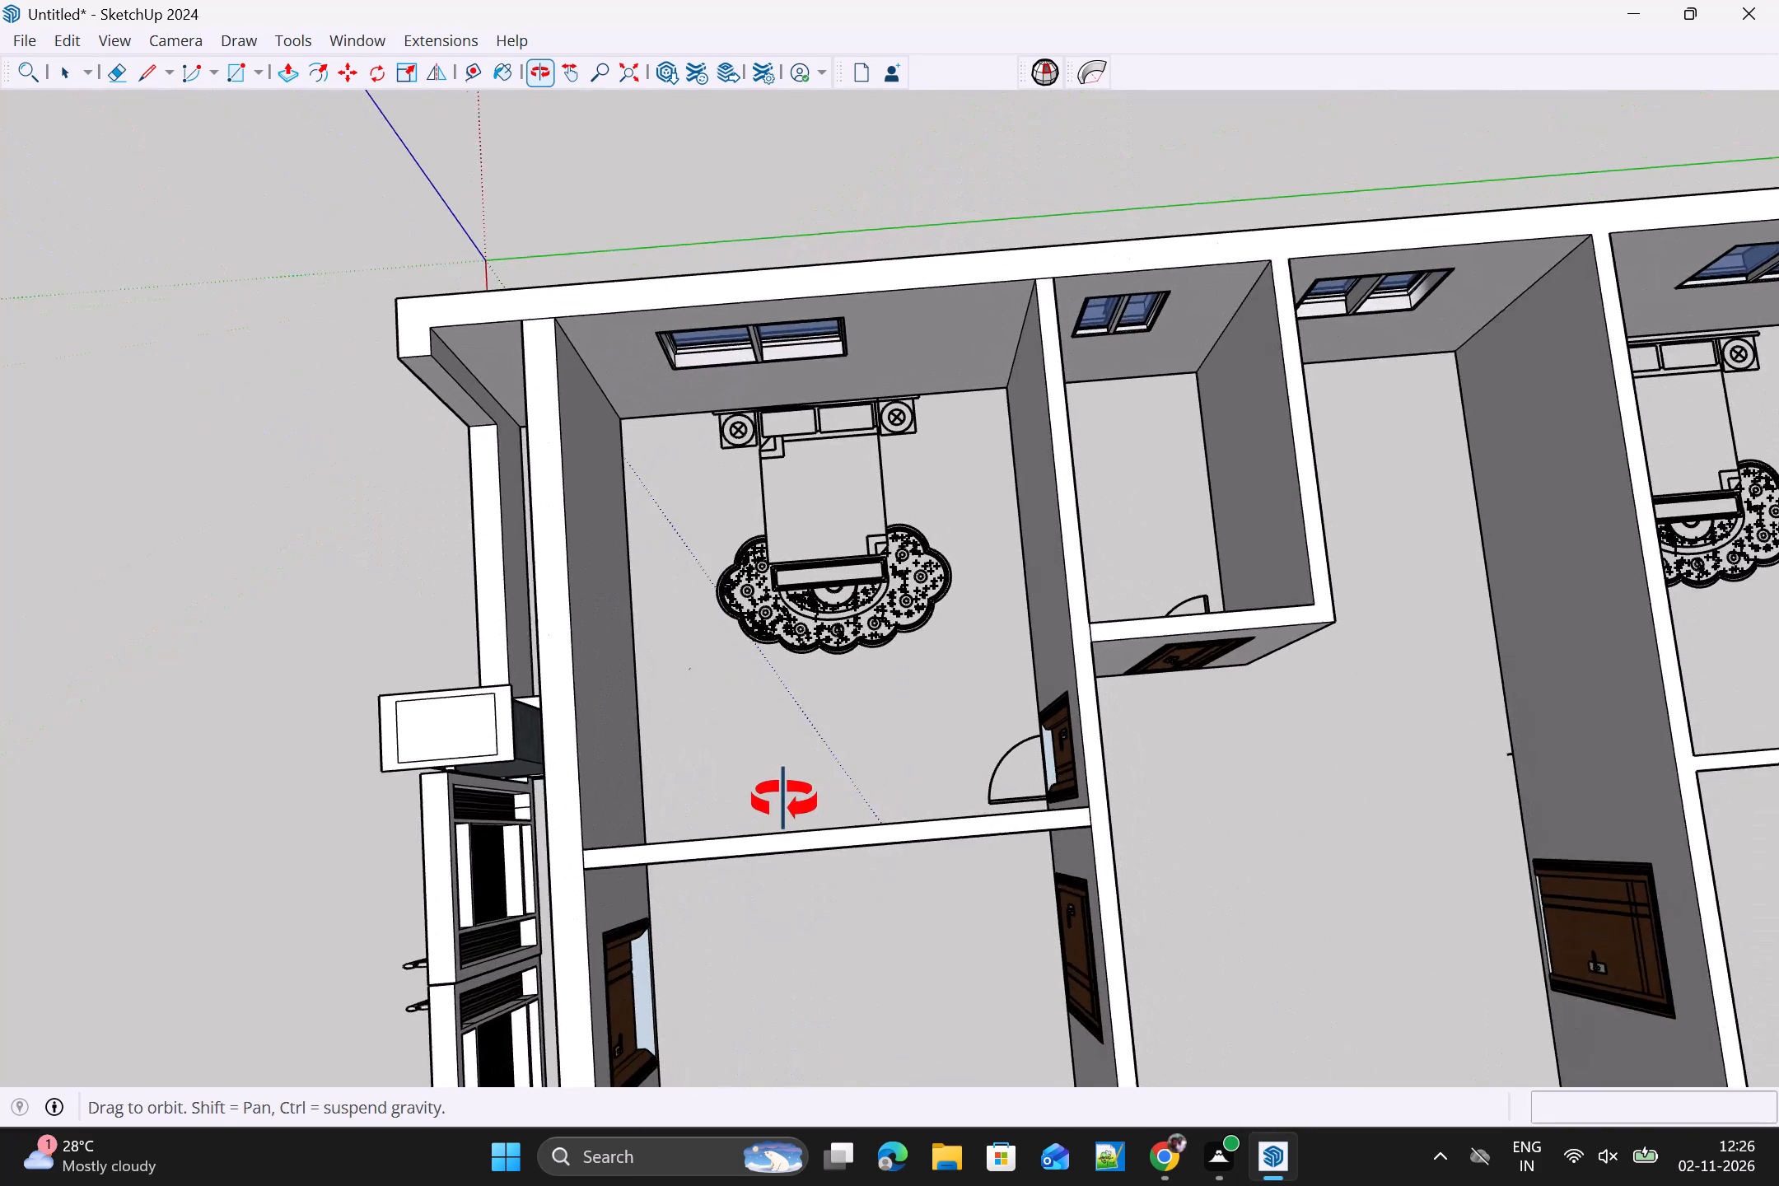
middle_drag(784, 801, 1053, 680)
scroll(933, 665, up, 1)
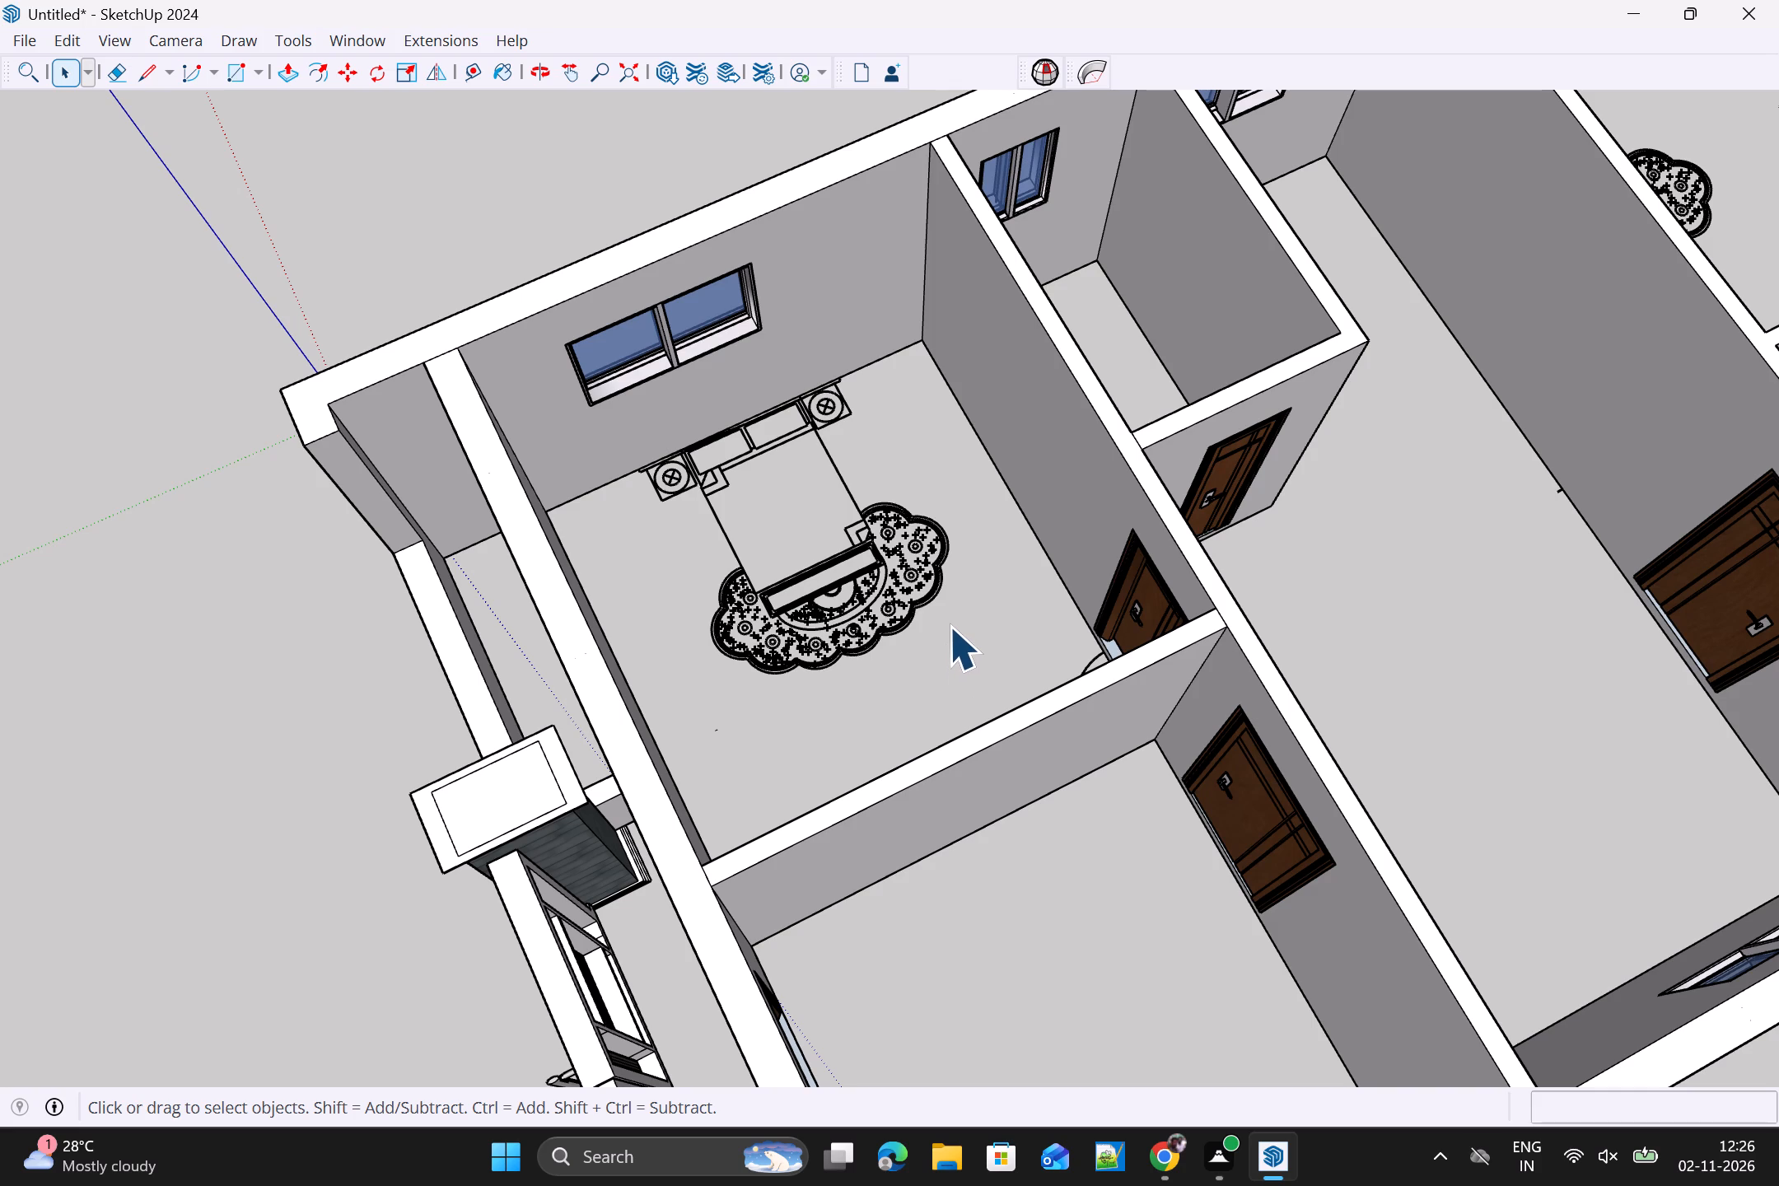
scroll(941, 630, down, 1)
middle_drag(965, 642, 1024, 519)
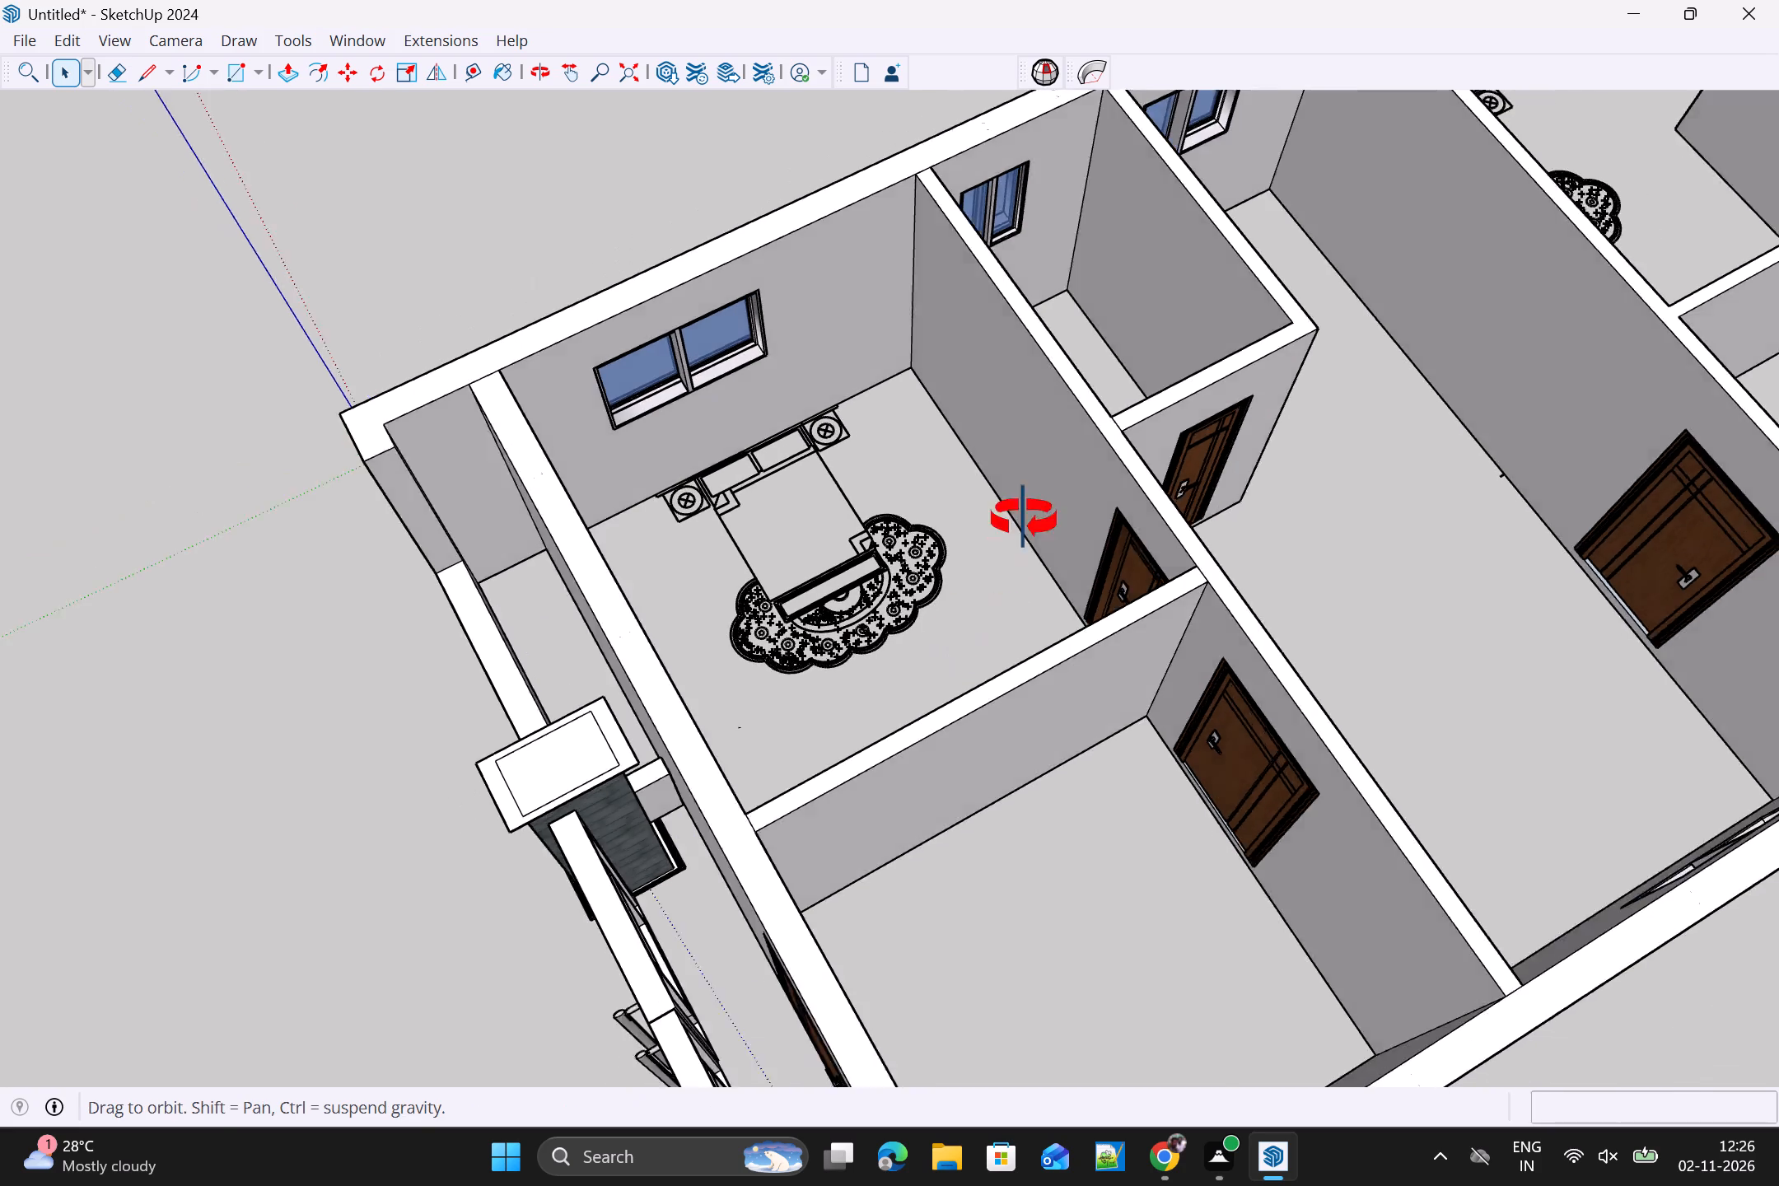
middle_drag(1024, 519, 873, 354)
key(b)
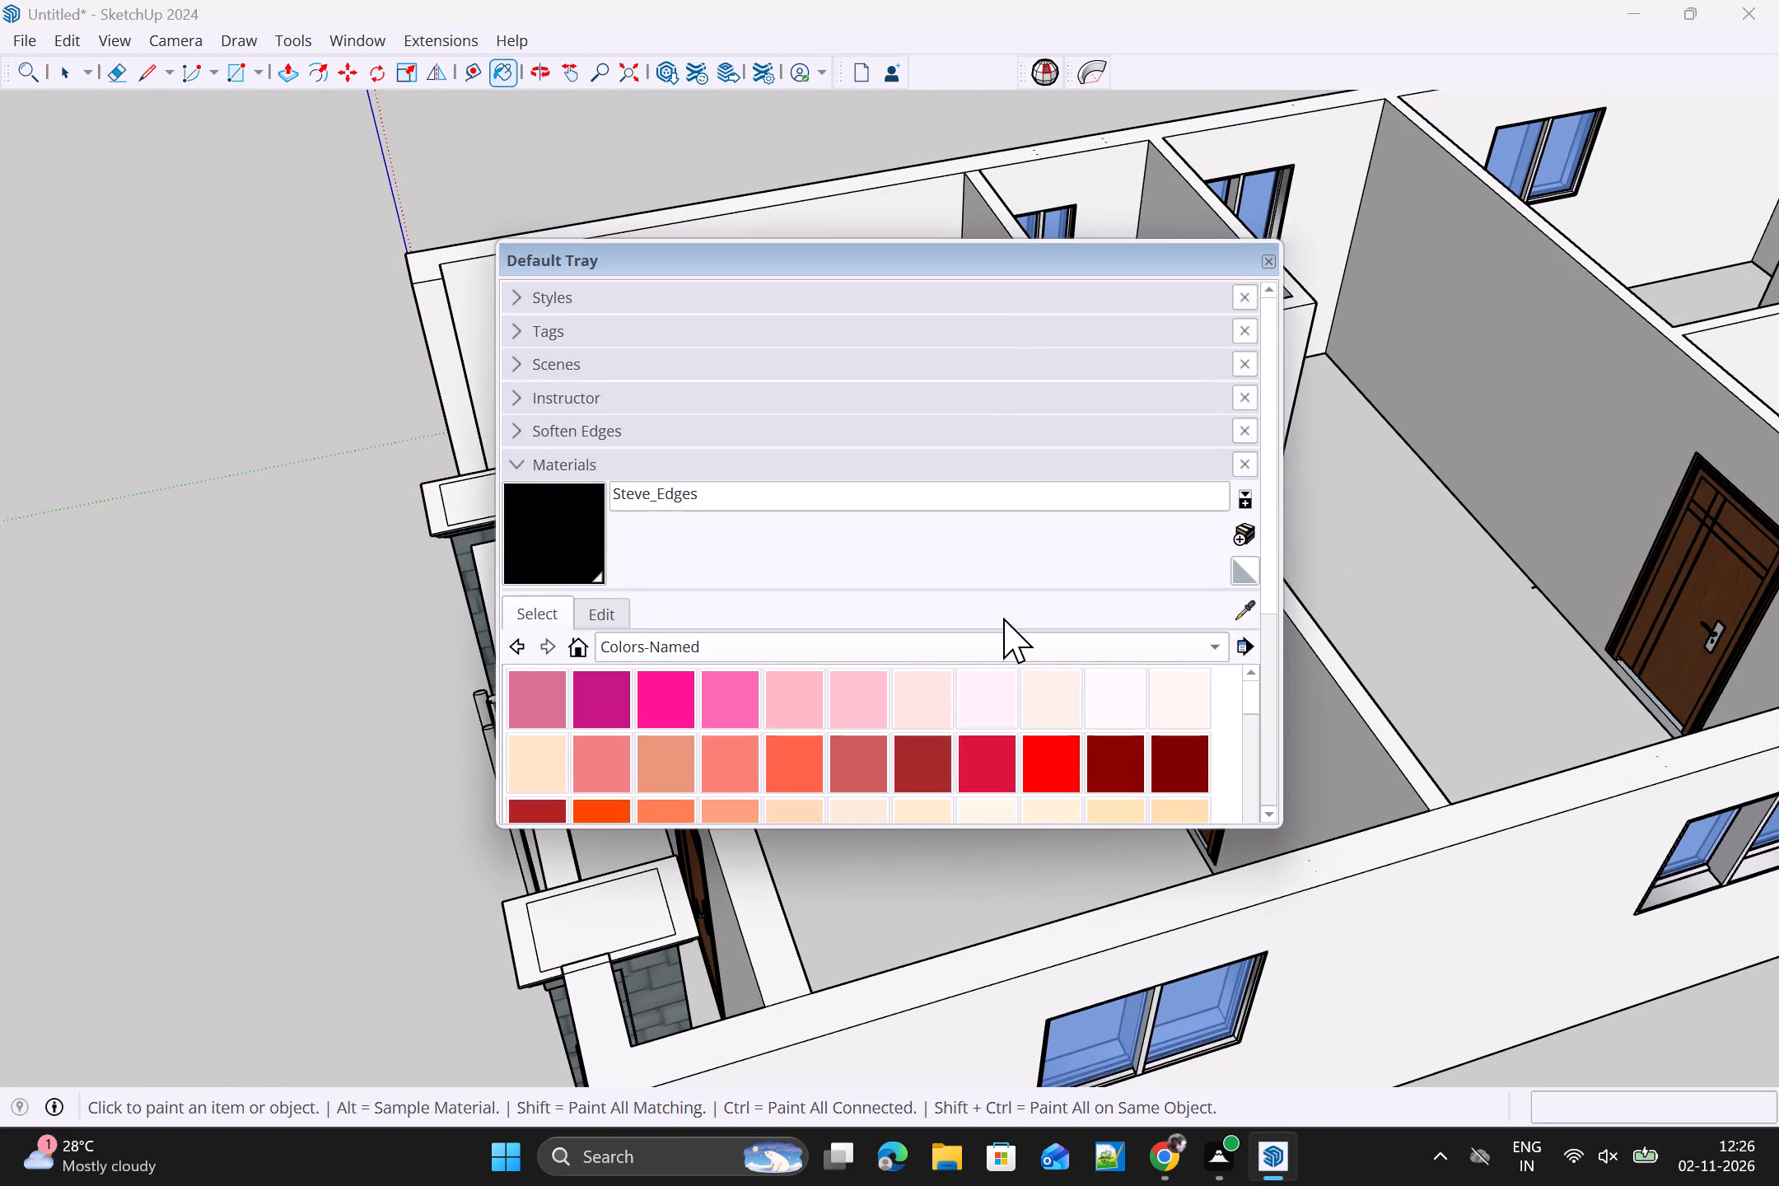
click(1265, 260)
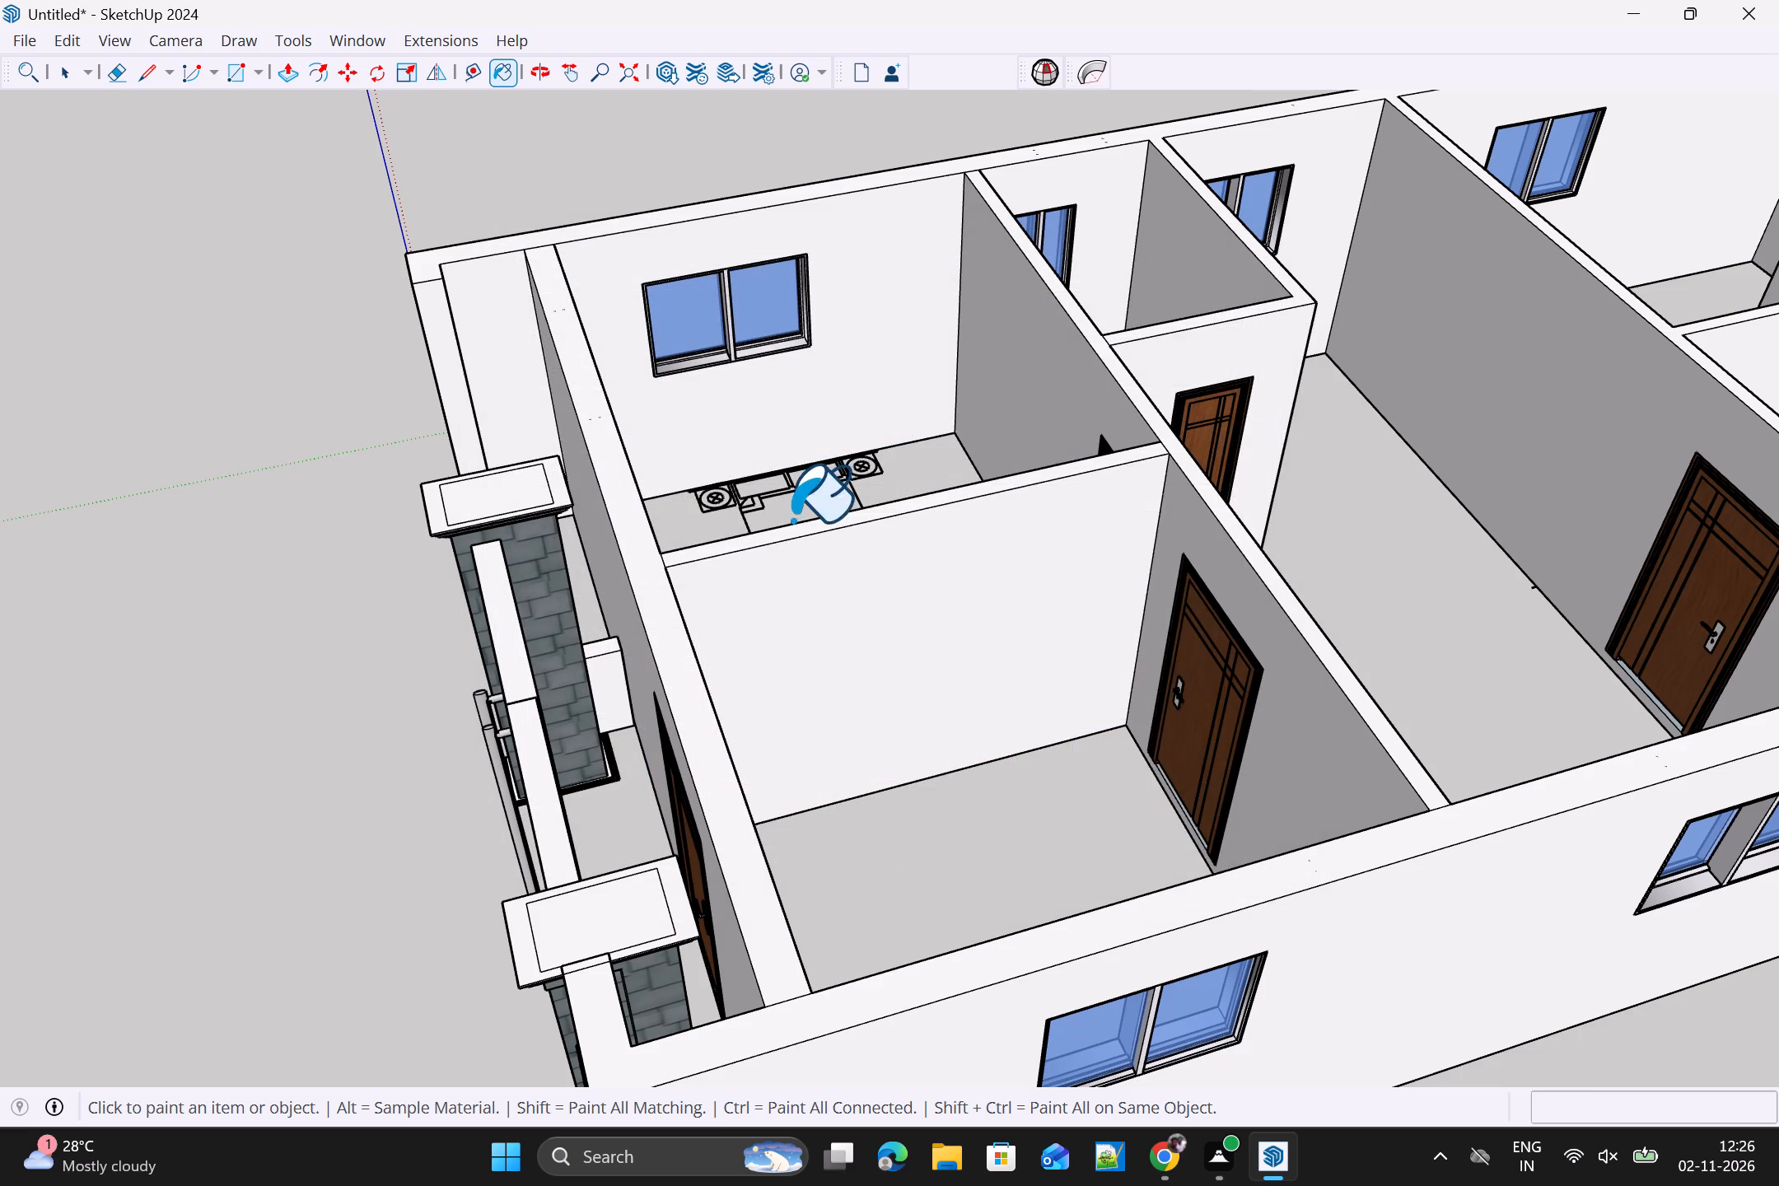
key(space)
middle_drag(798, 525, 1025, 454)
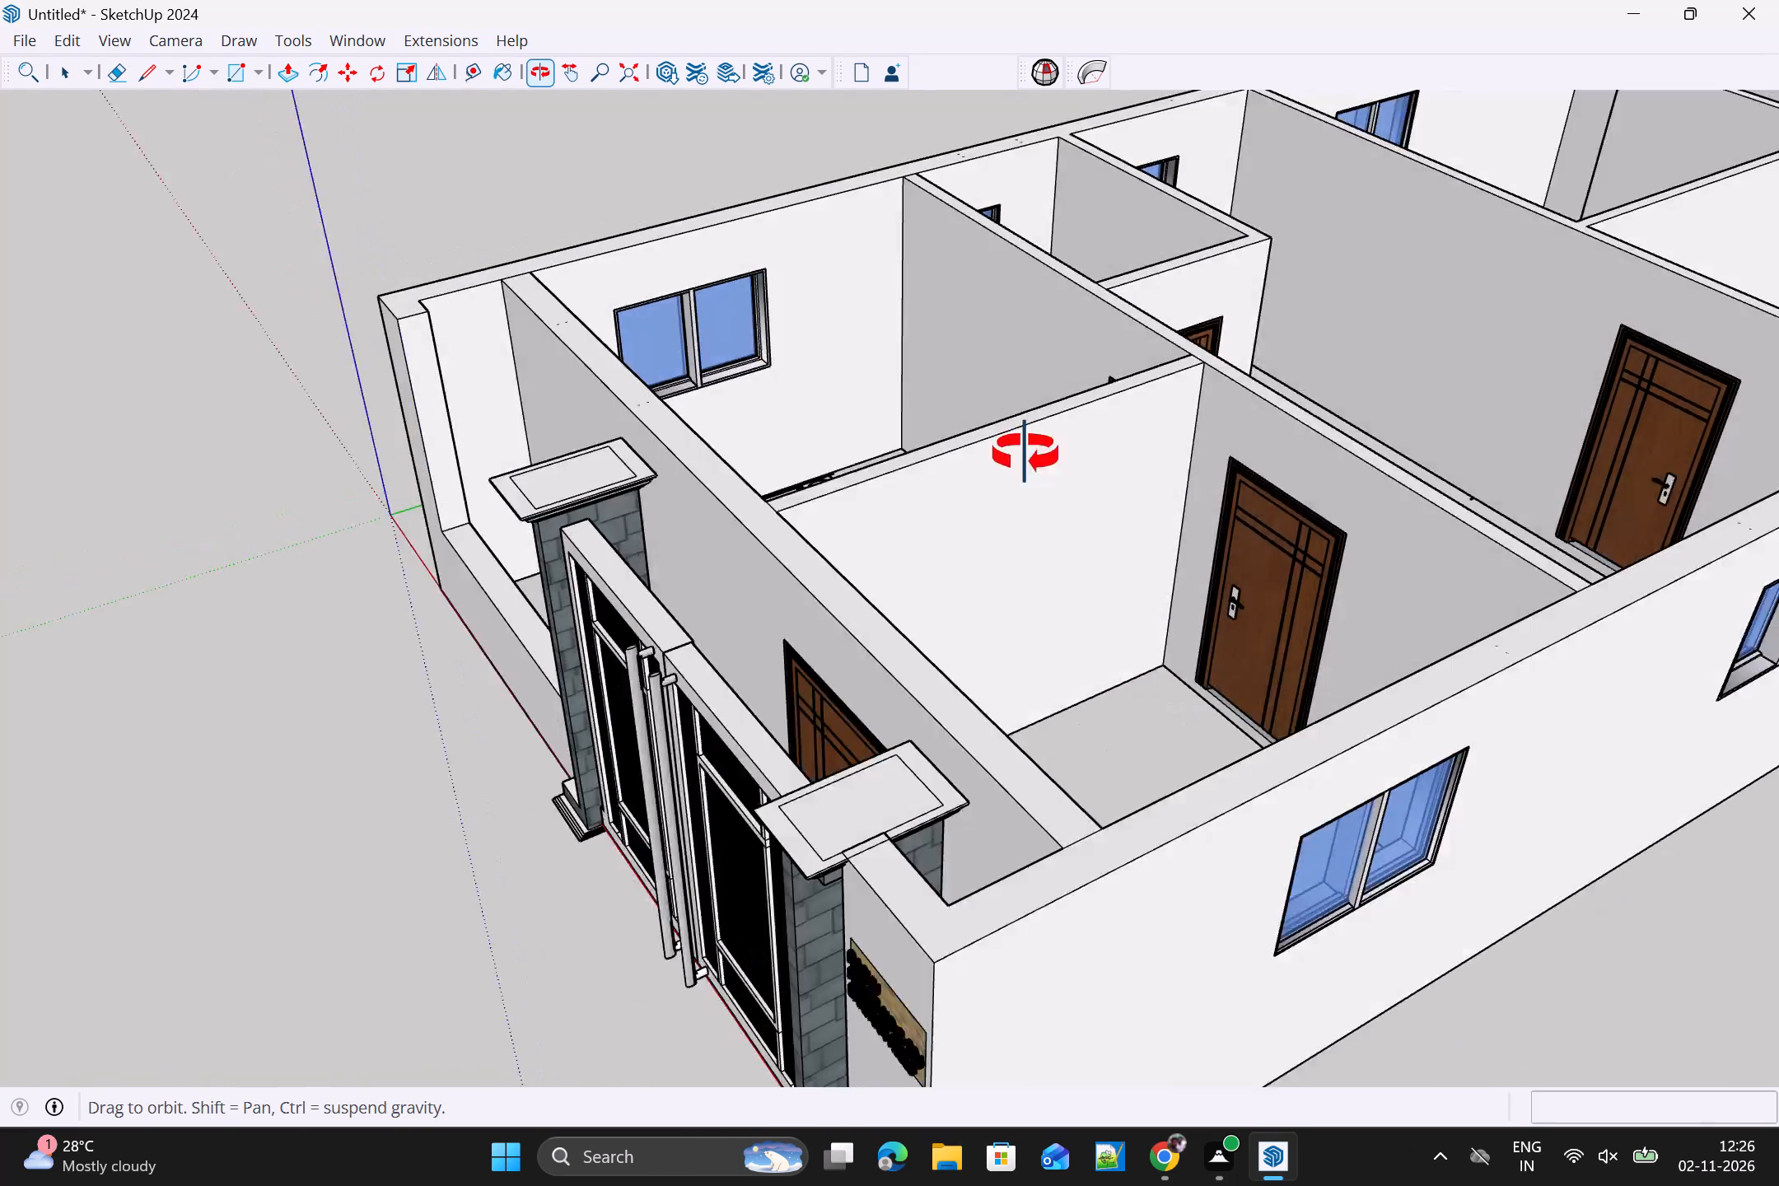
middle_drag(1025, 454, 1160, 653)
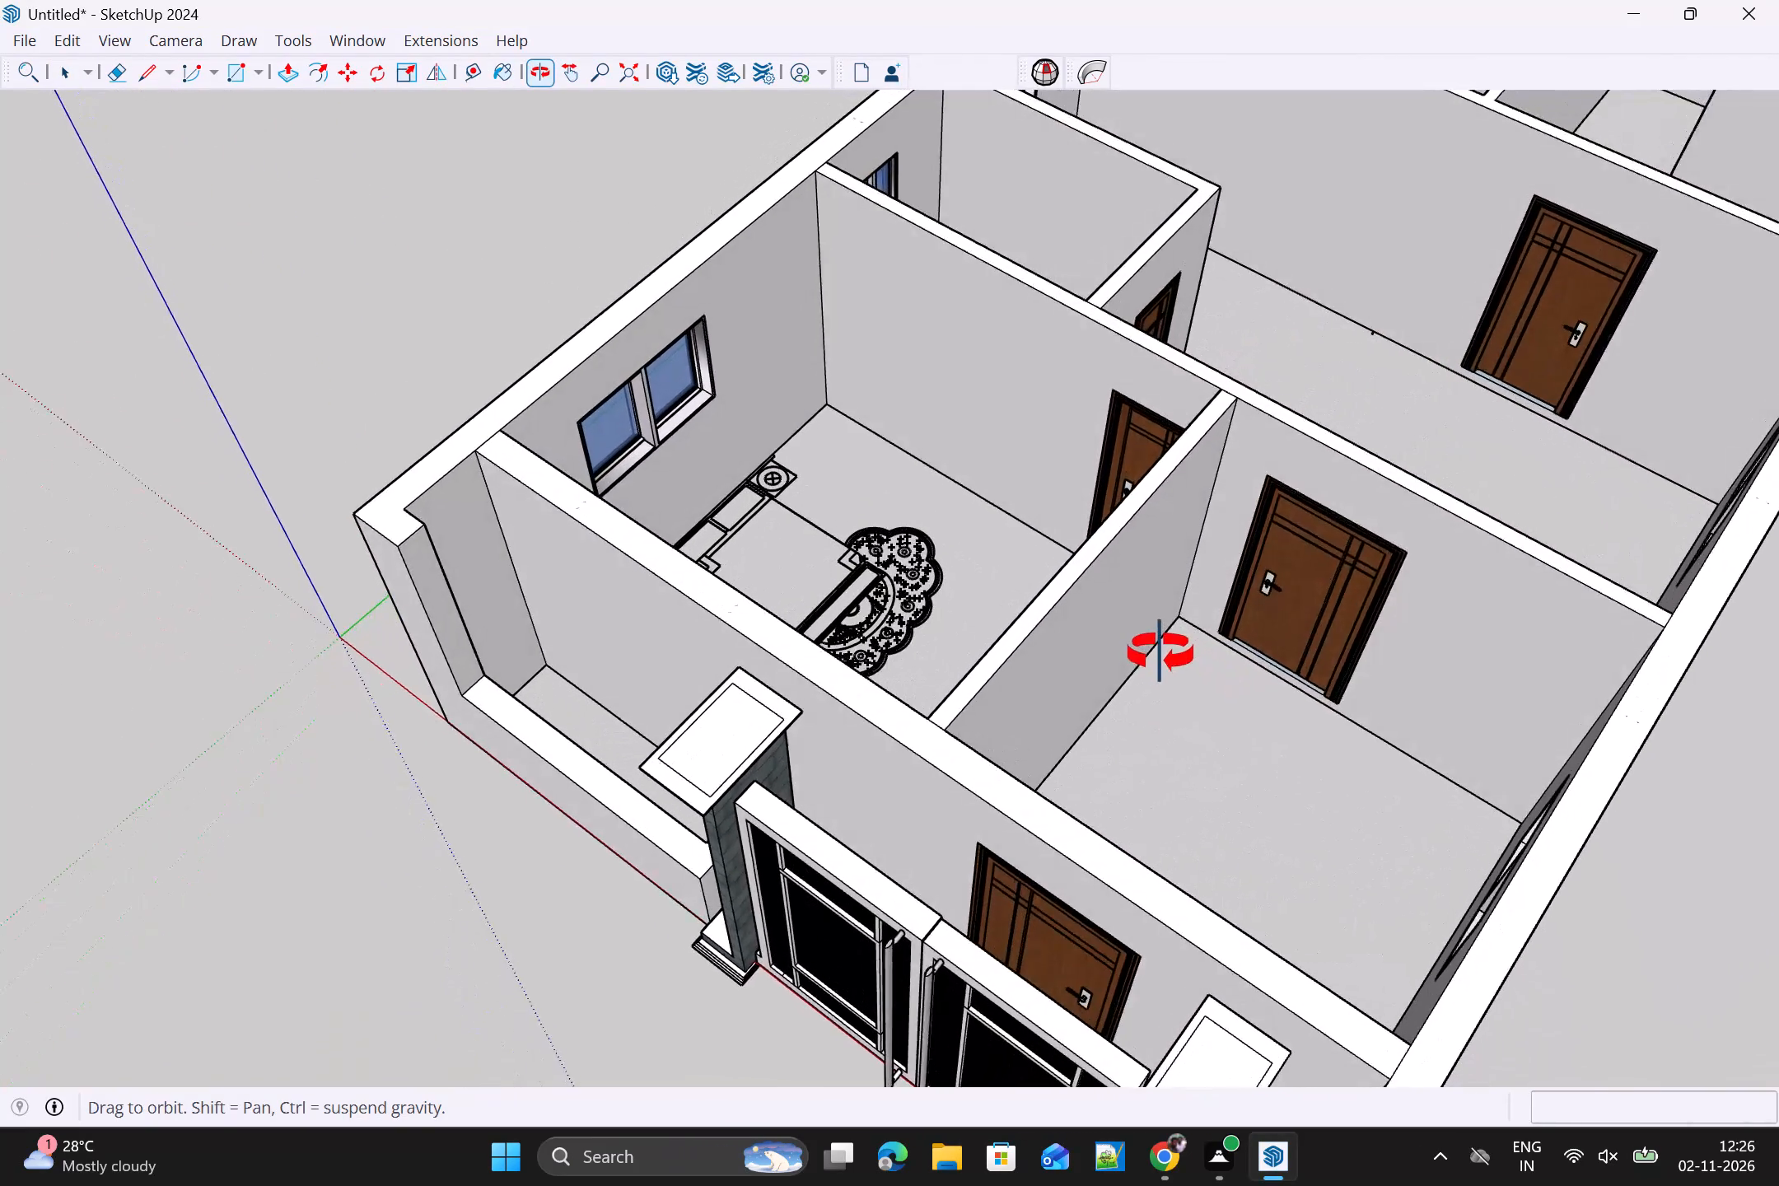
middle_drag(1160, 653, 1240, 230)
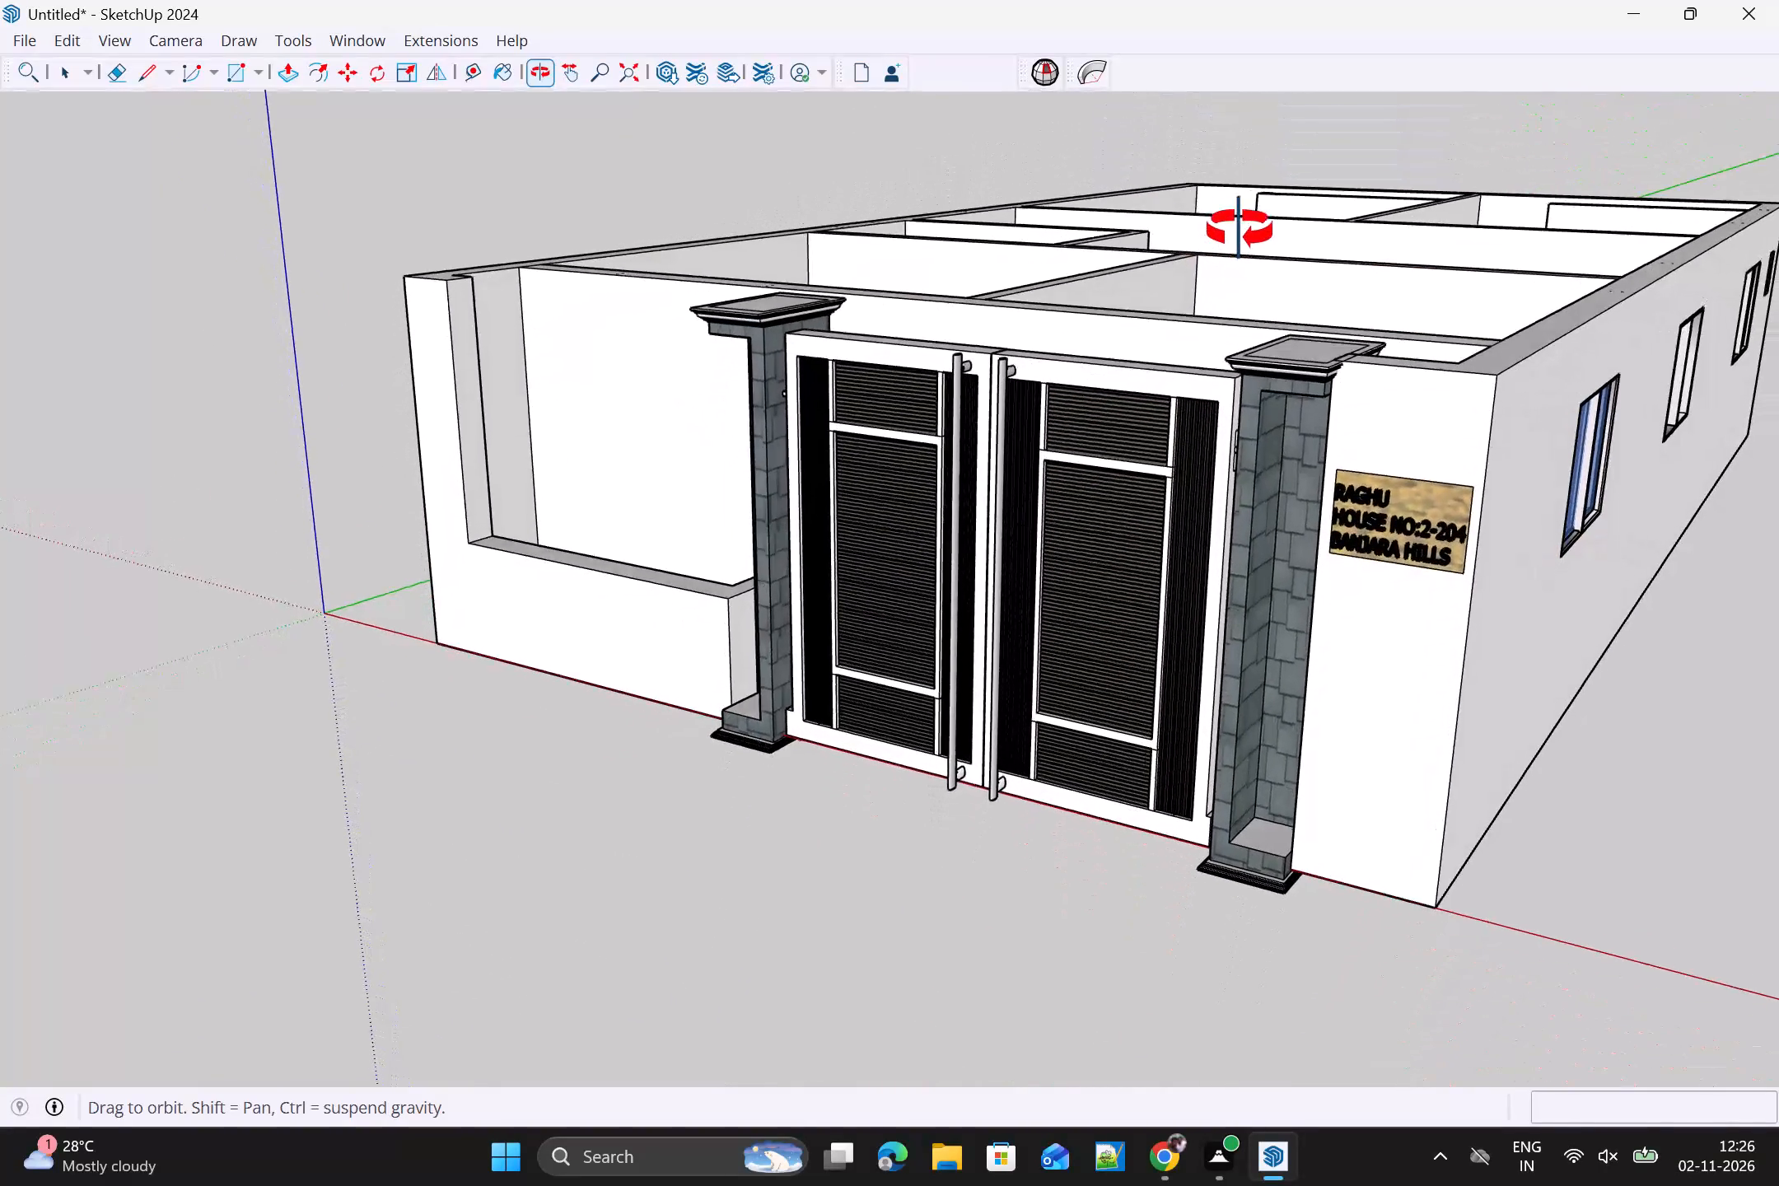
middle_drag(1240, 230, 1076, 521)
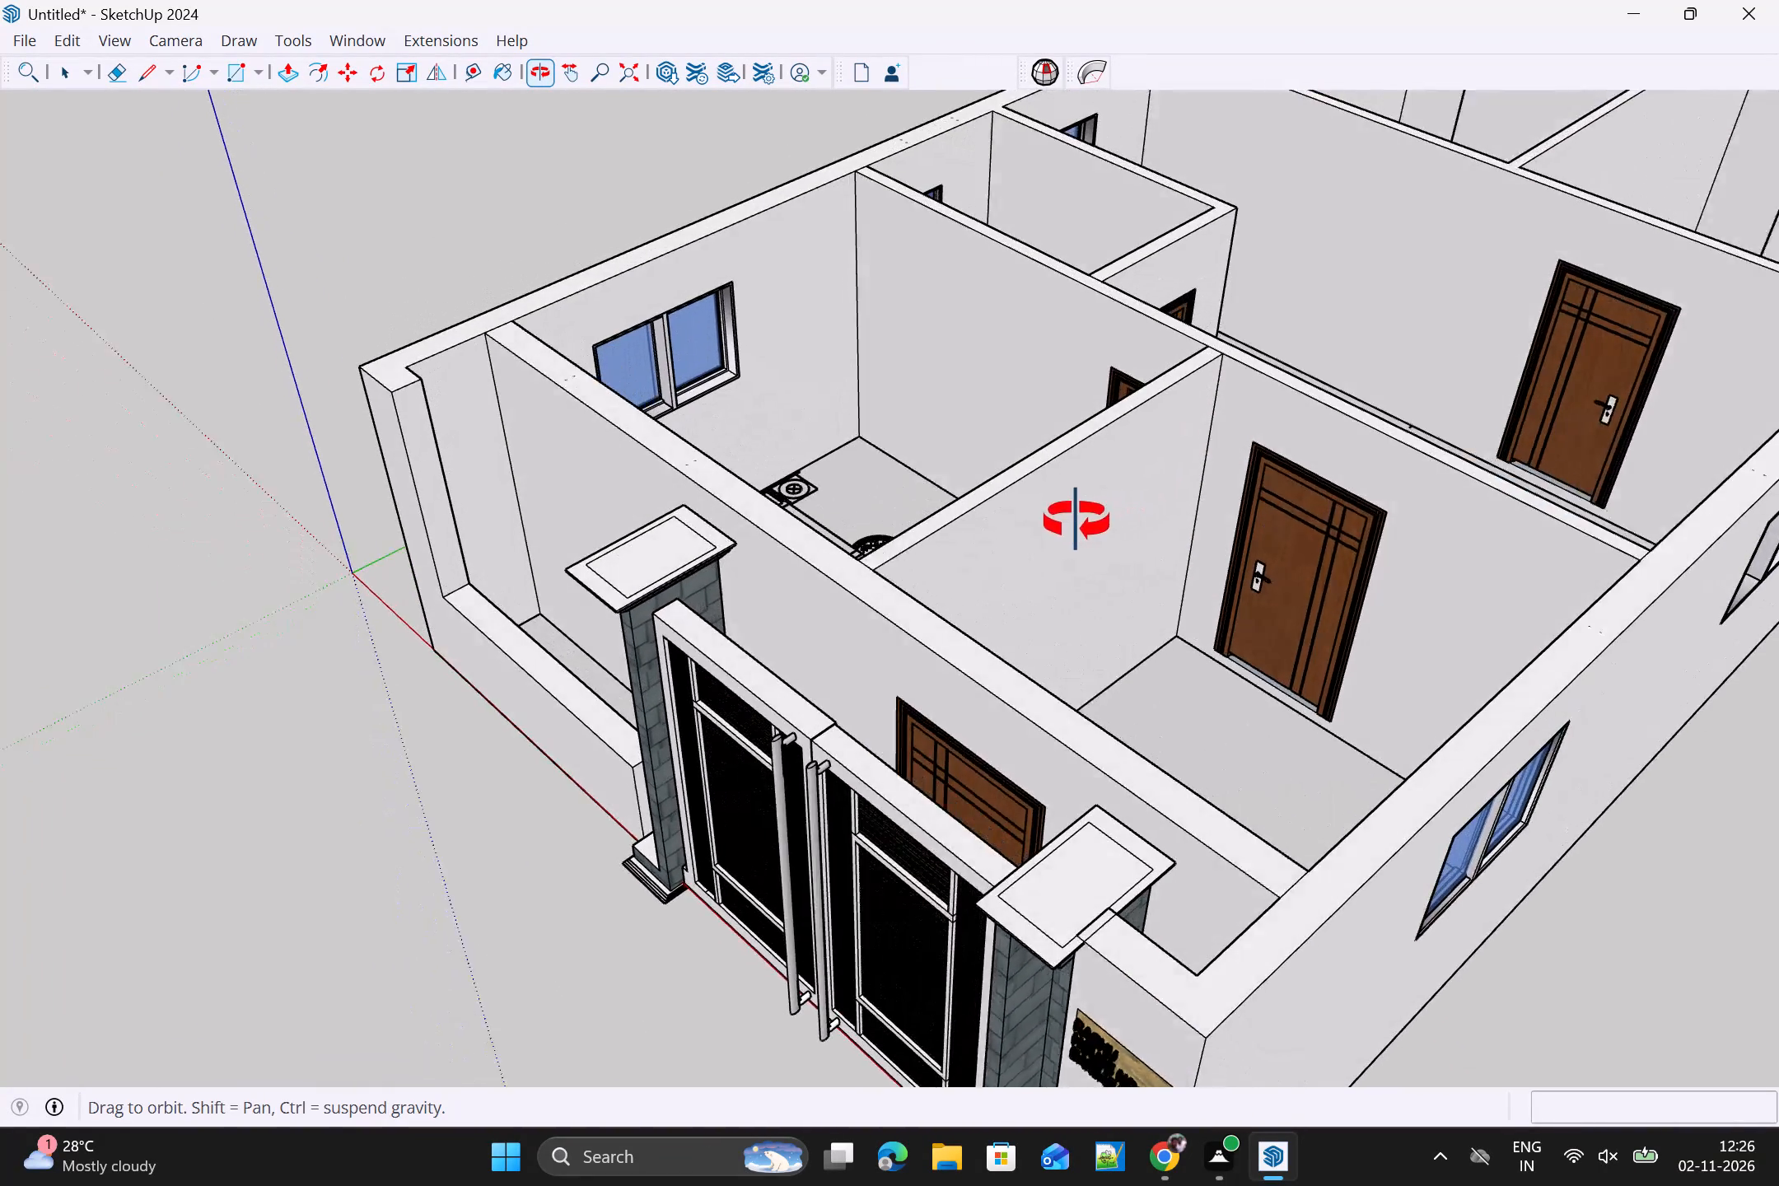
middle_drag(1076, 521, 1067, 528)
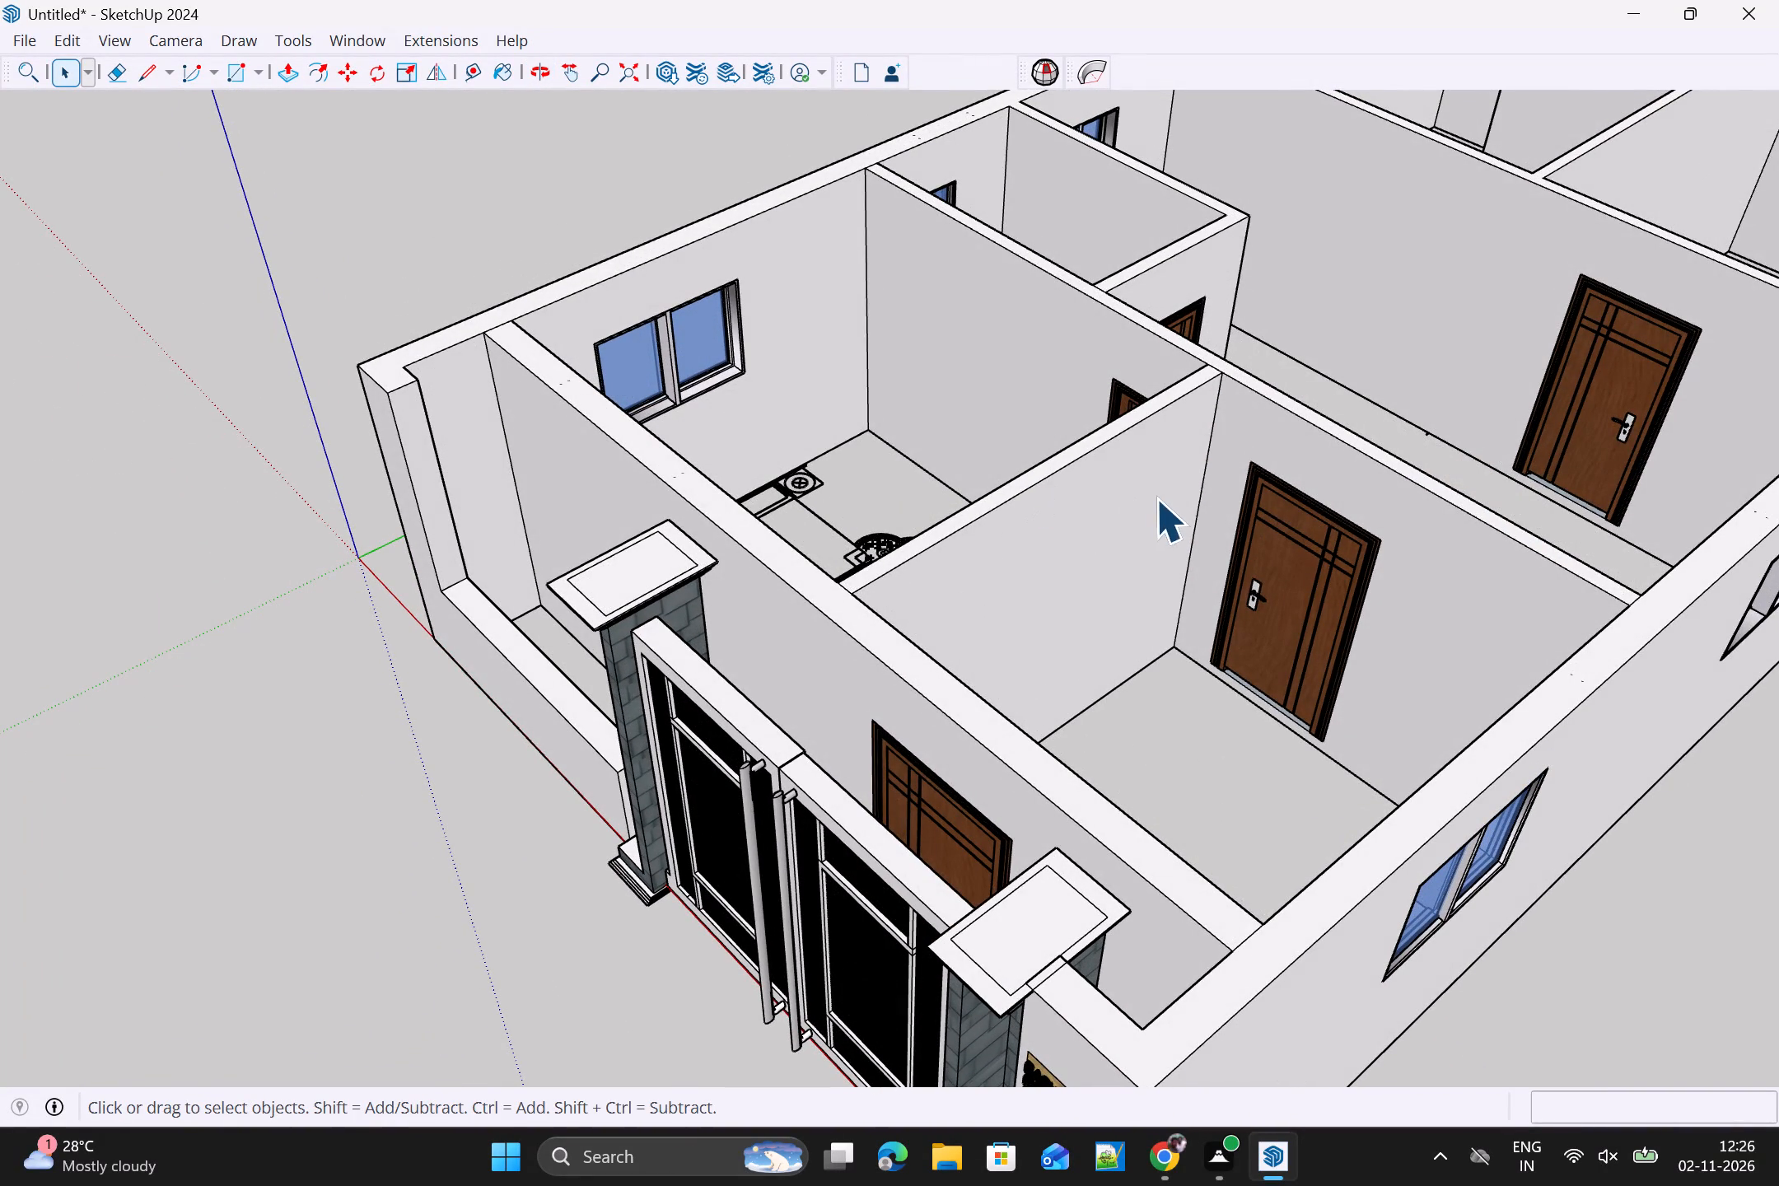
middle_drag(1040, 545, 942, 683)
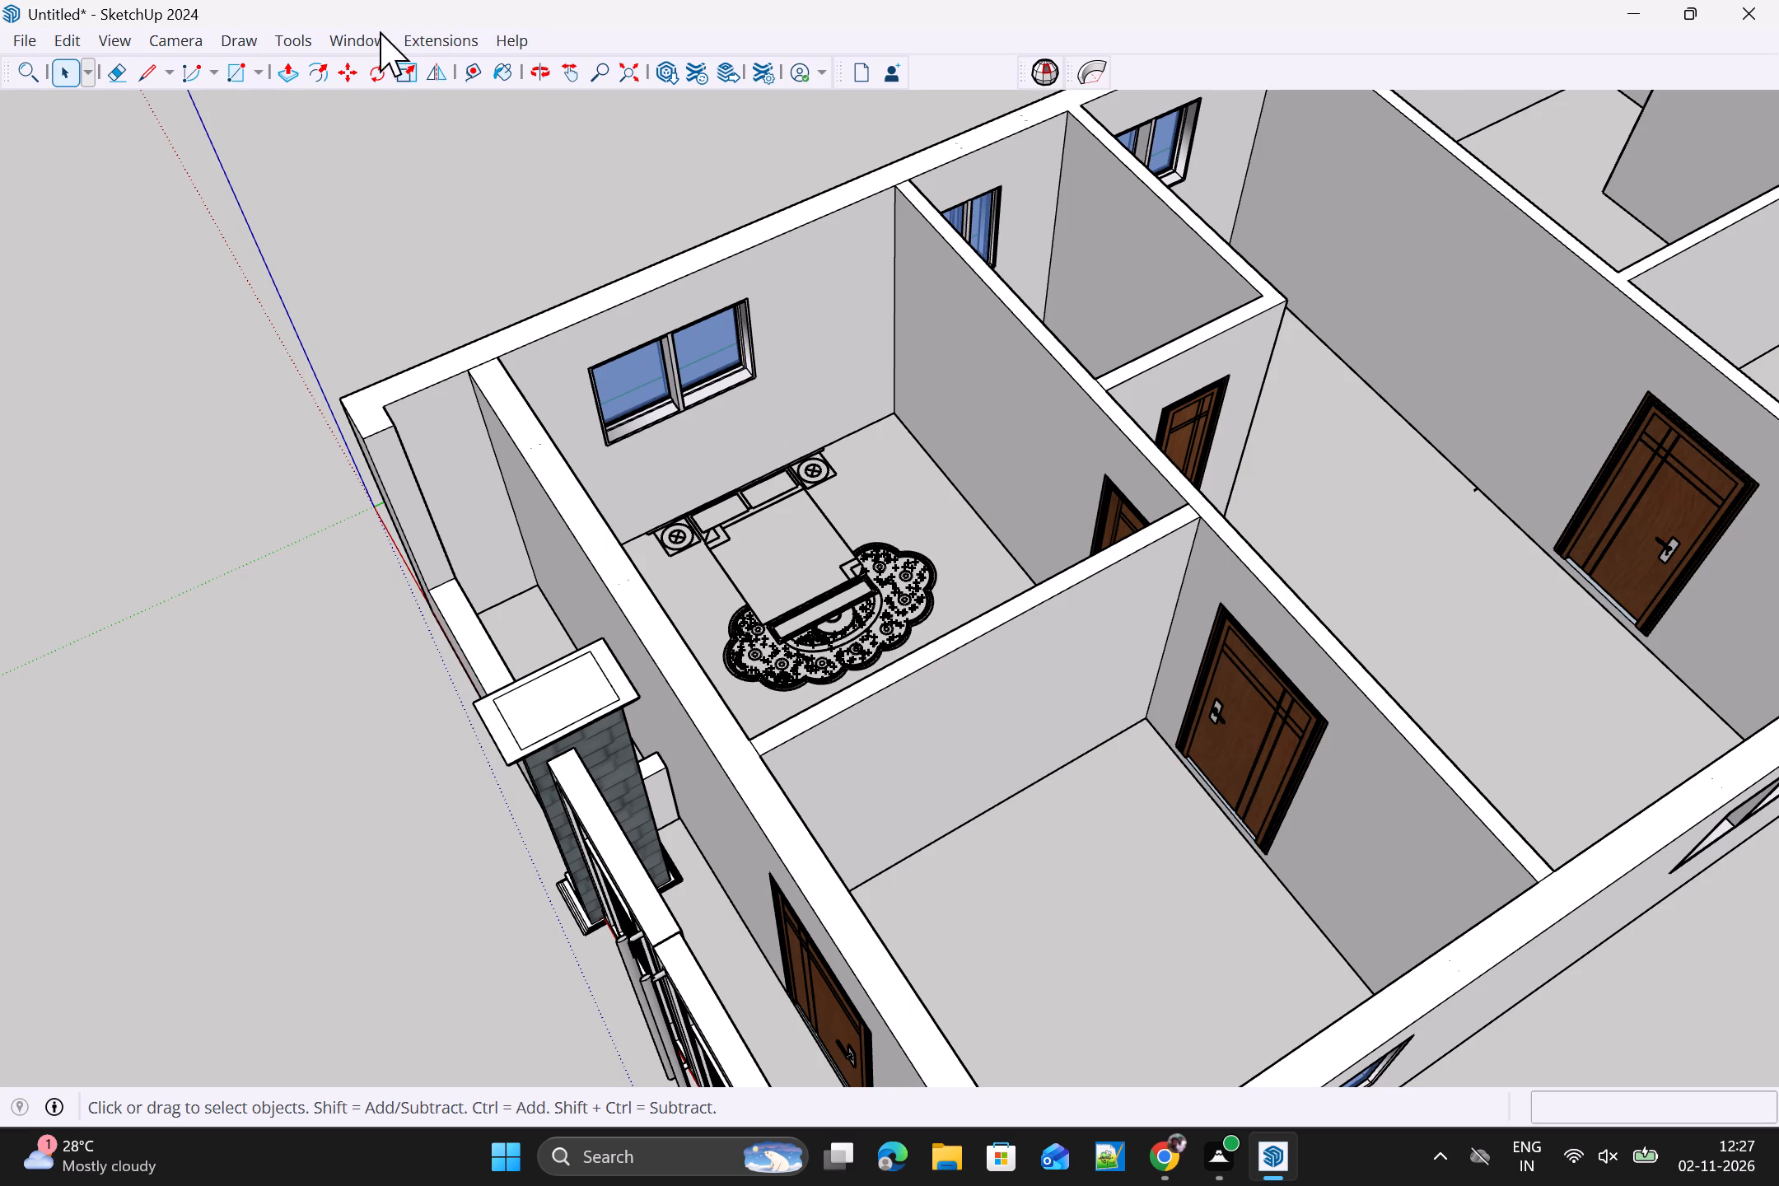
Open the 3D Warehouse model library.
click(432, 39)
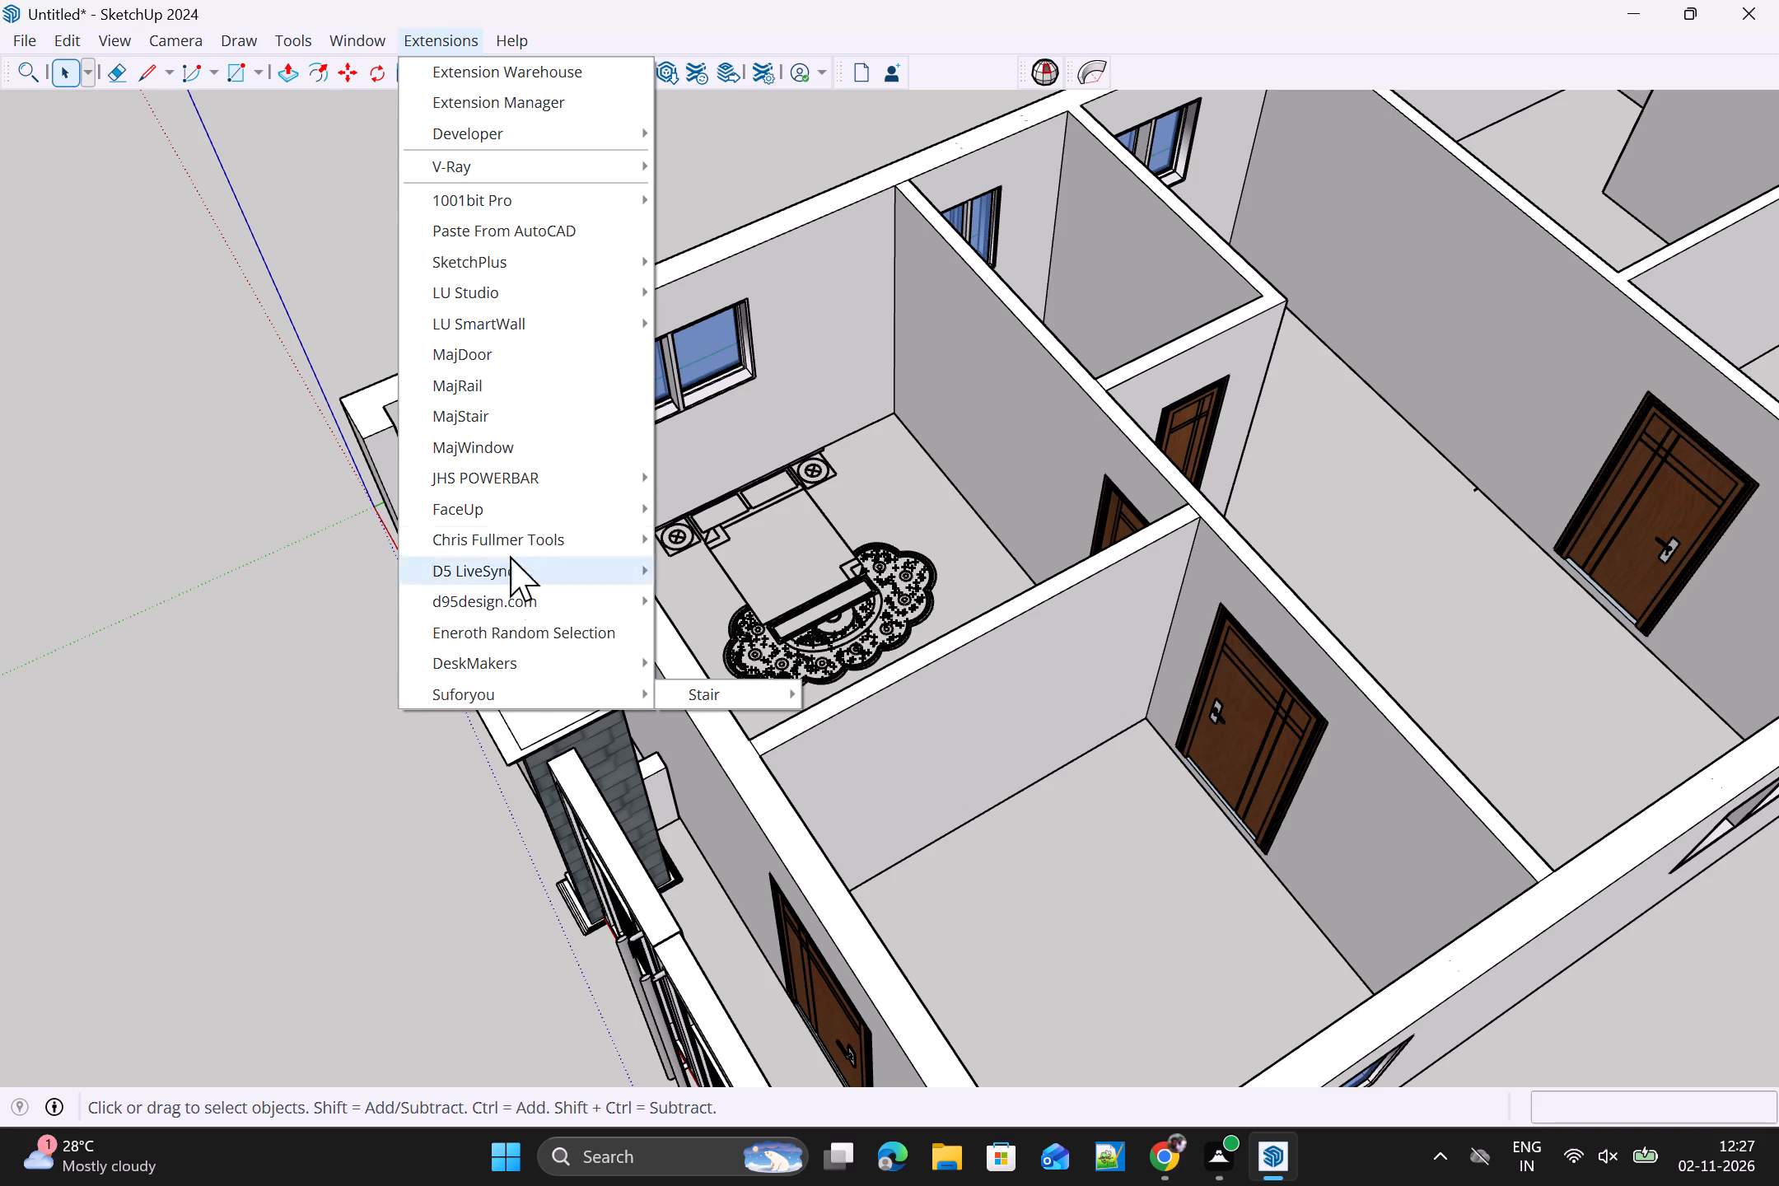
click(363, 38)
click(367, 44)
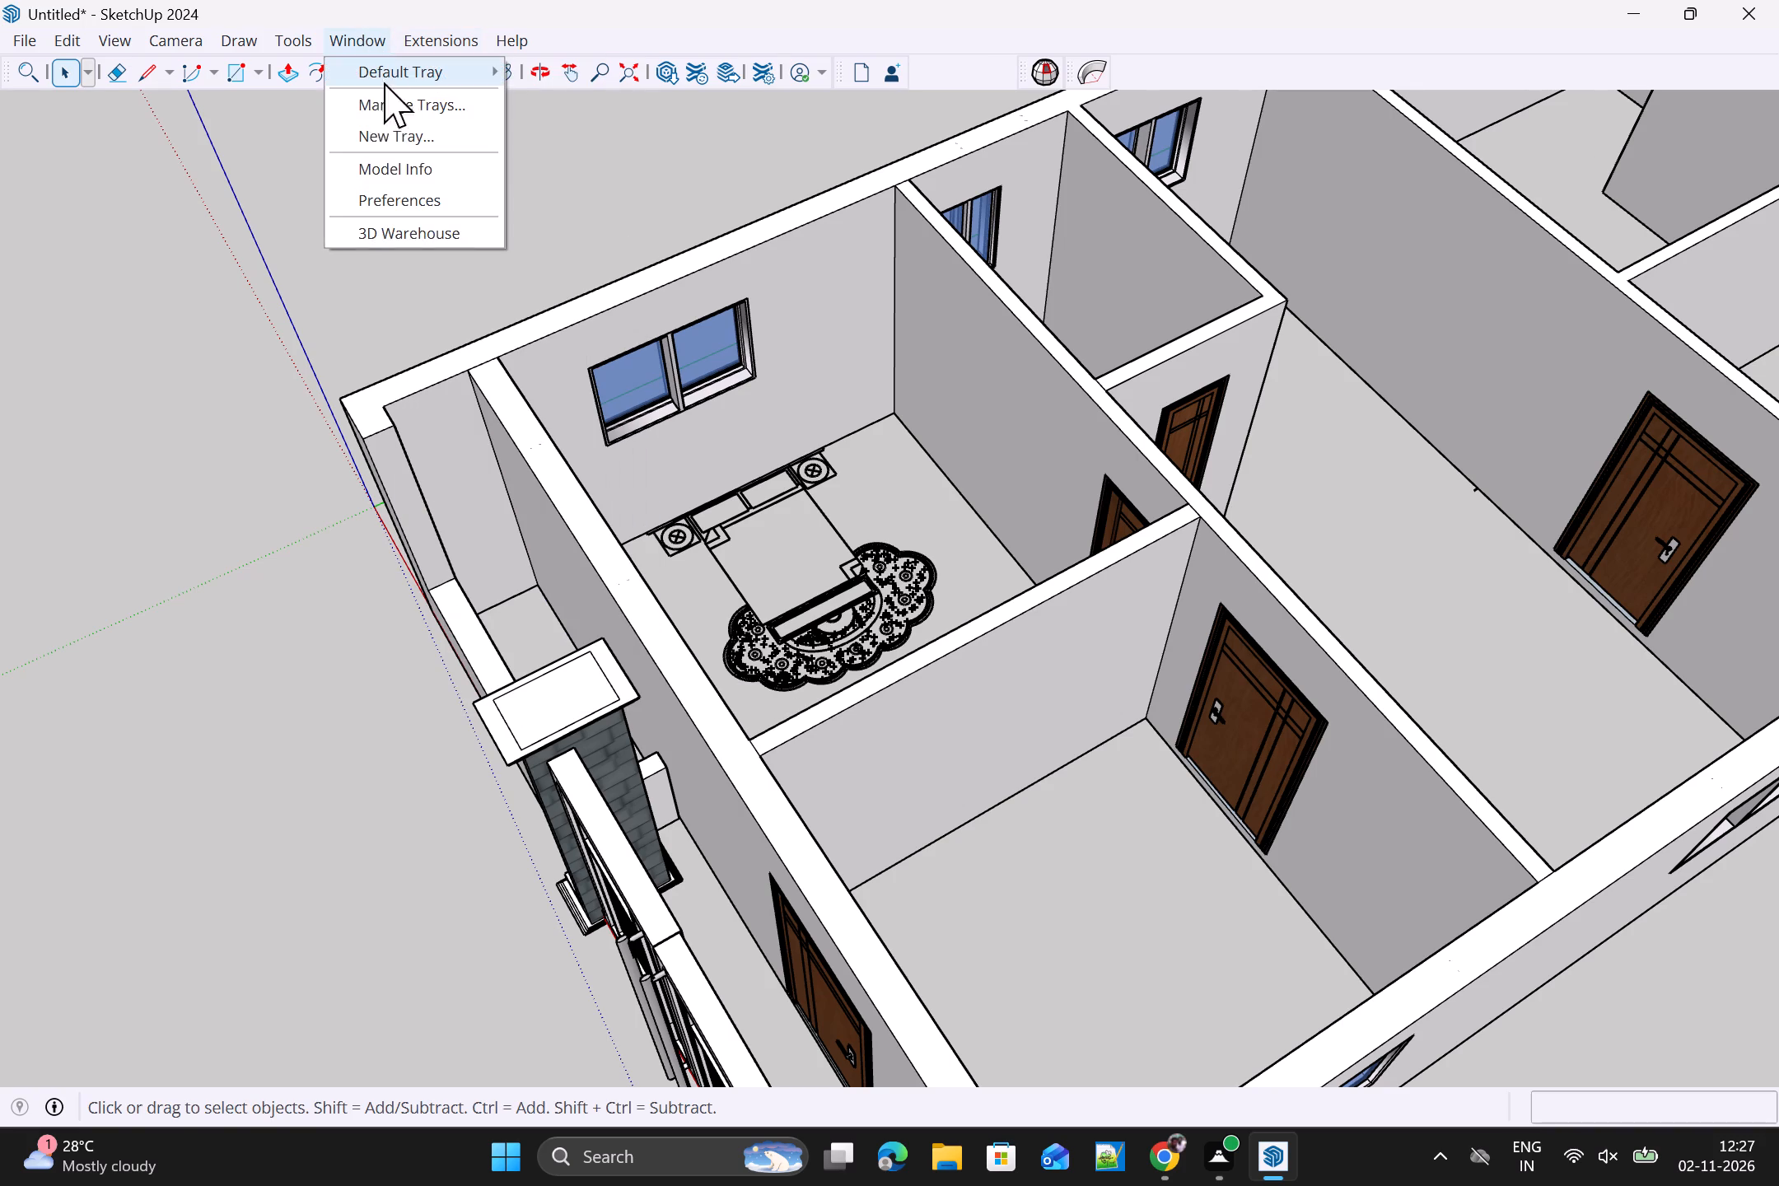
click(416, 230)
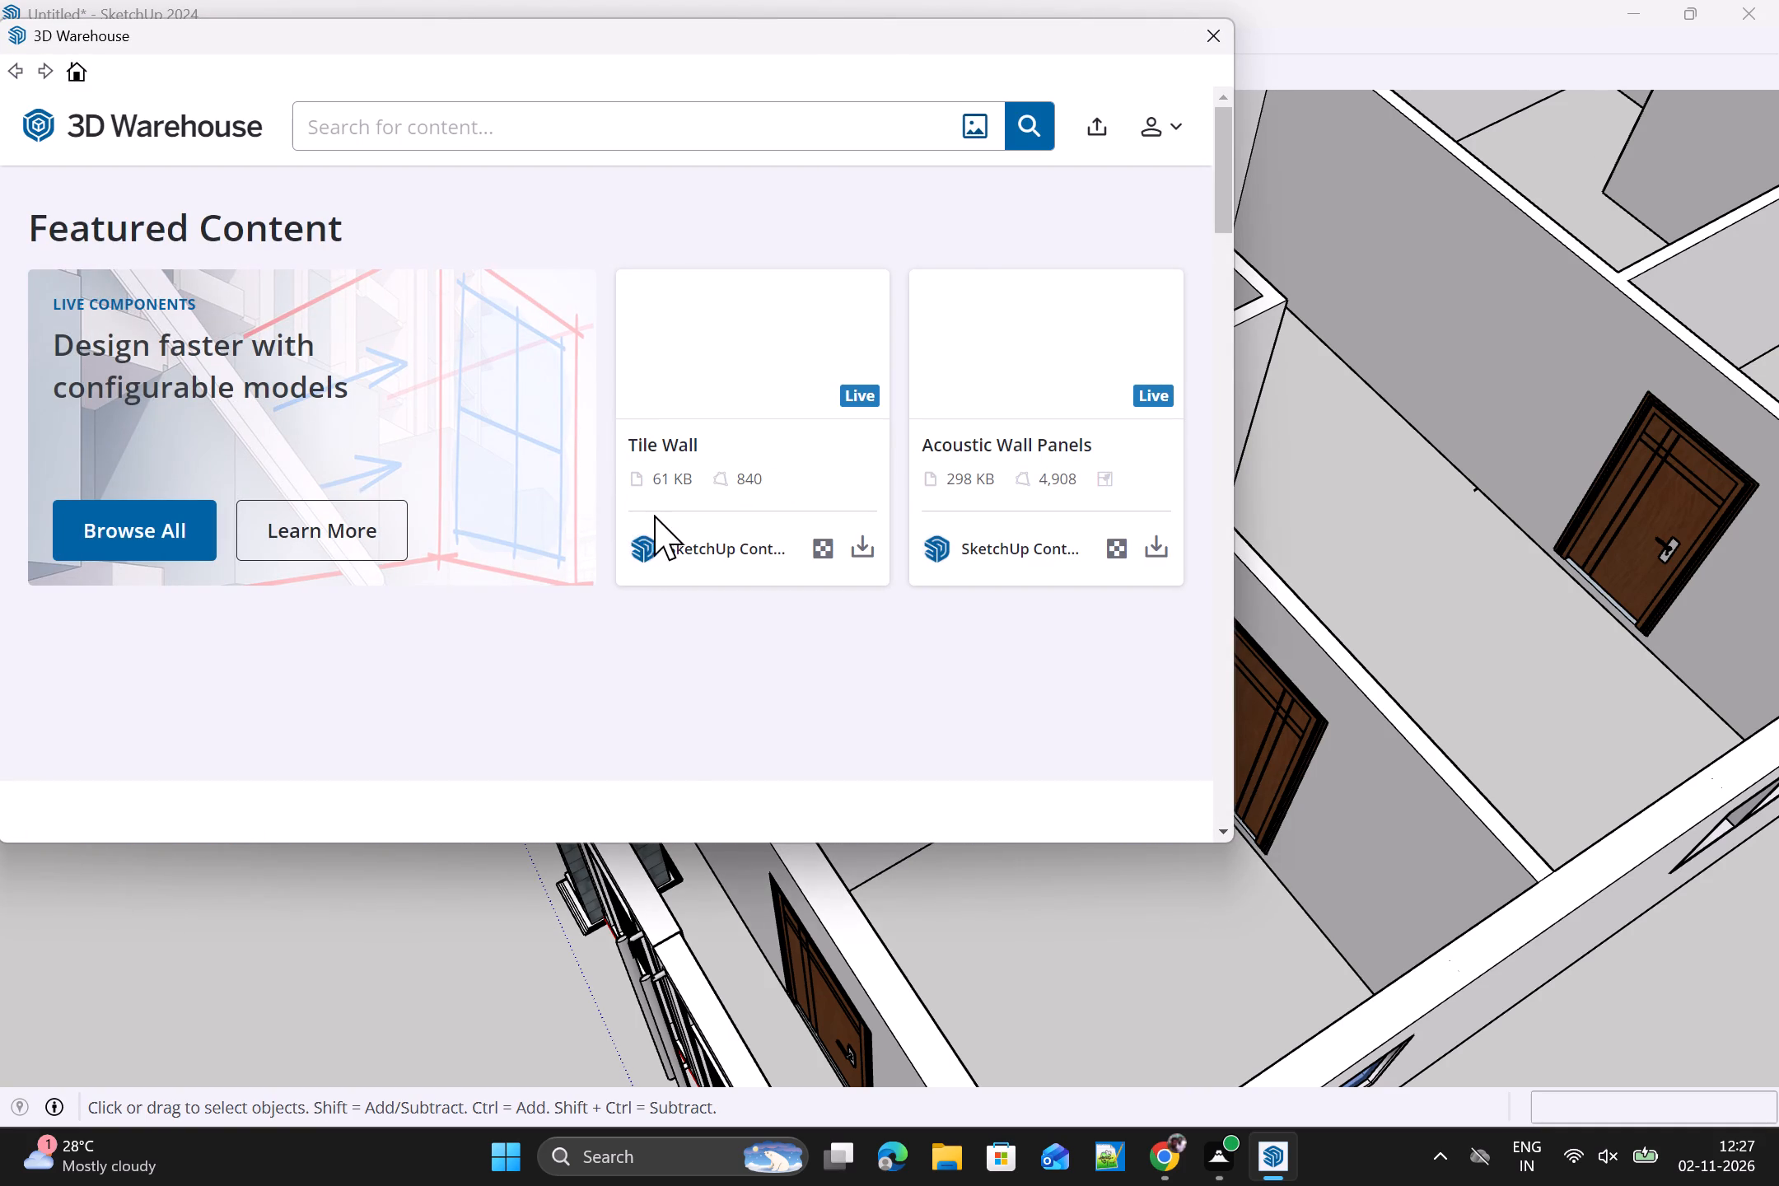
Browse the 3D Warehouse home page, examining its featured content, photoreal materials, brands and recommended models.
scroll(676, 510, down, 1)
scroll(678, 510, up, 1)
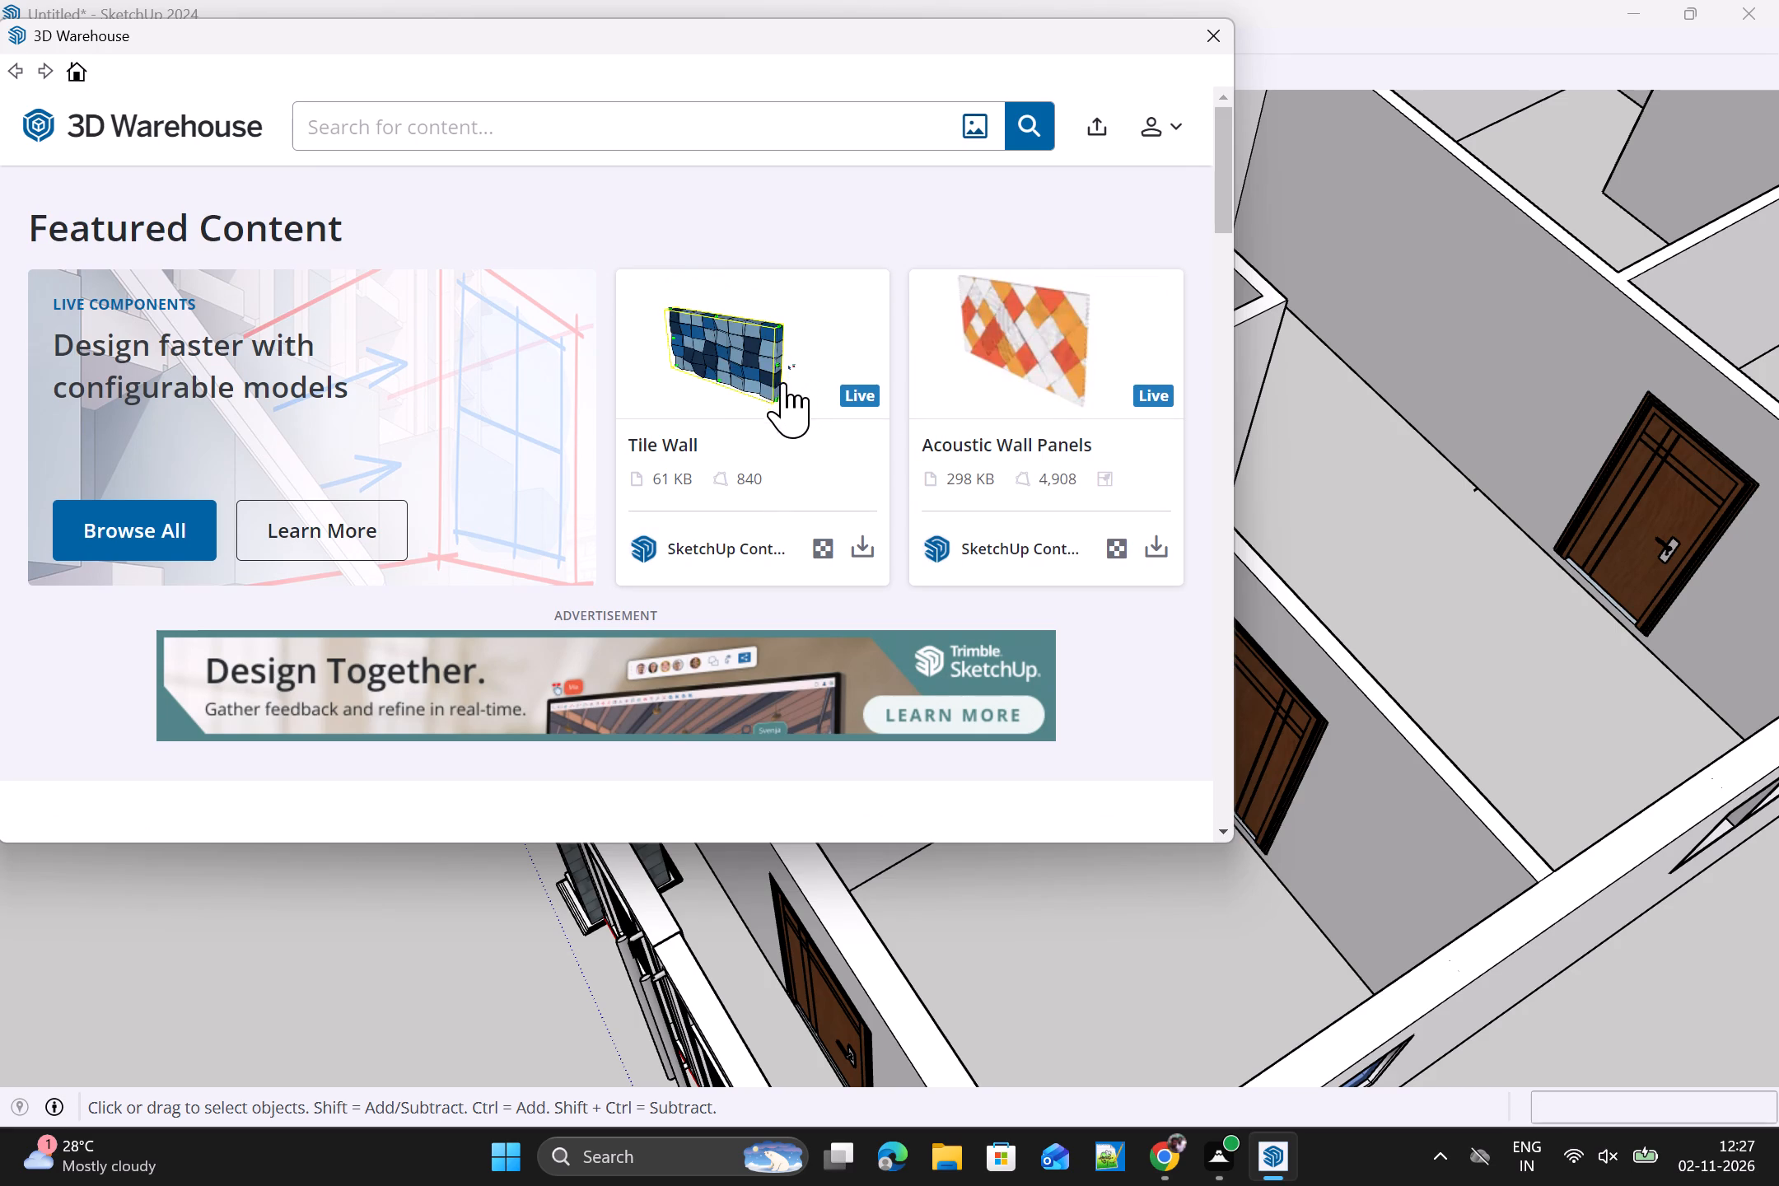
scroll(699, 466, down, 1)
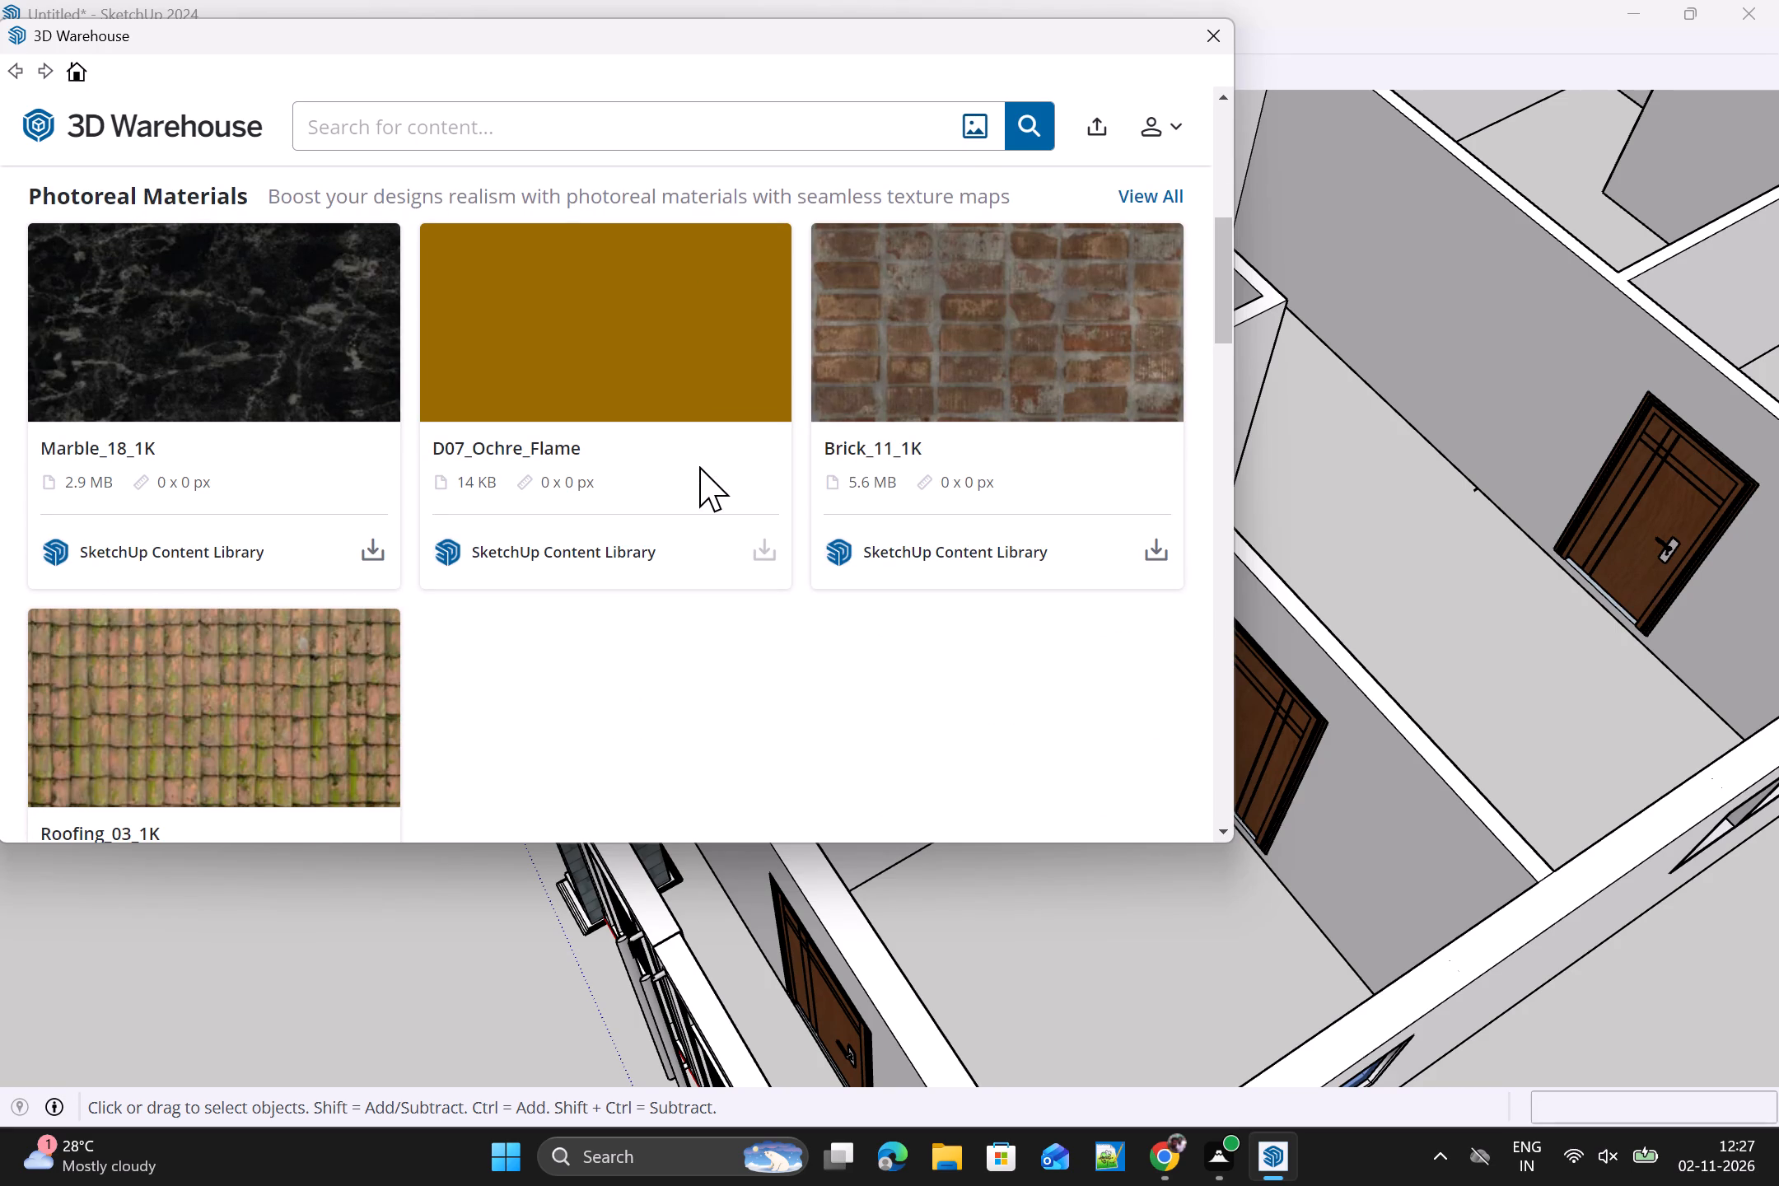
scroll(699, 466, down, 1)
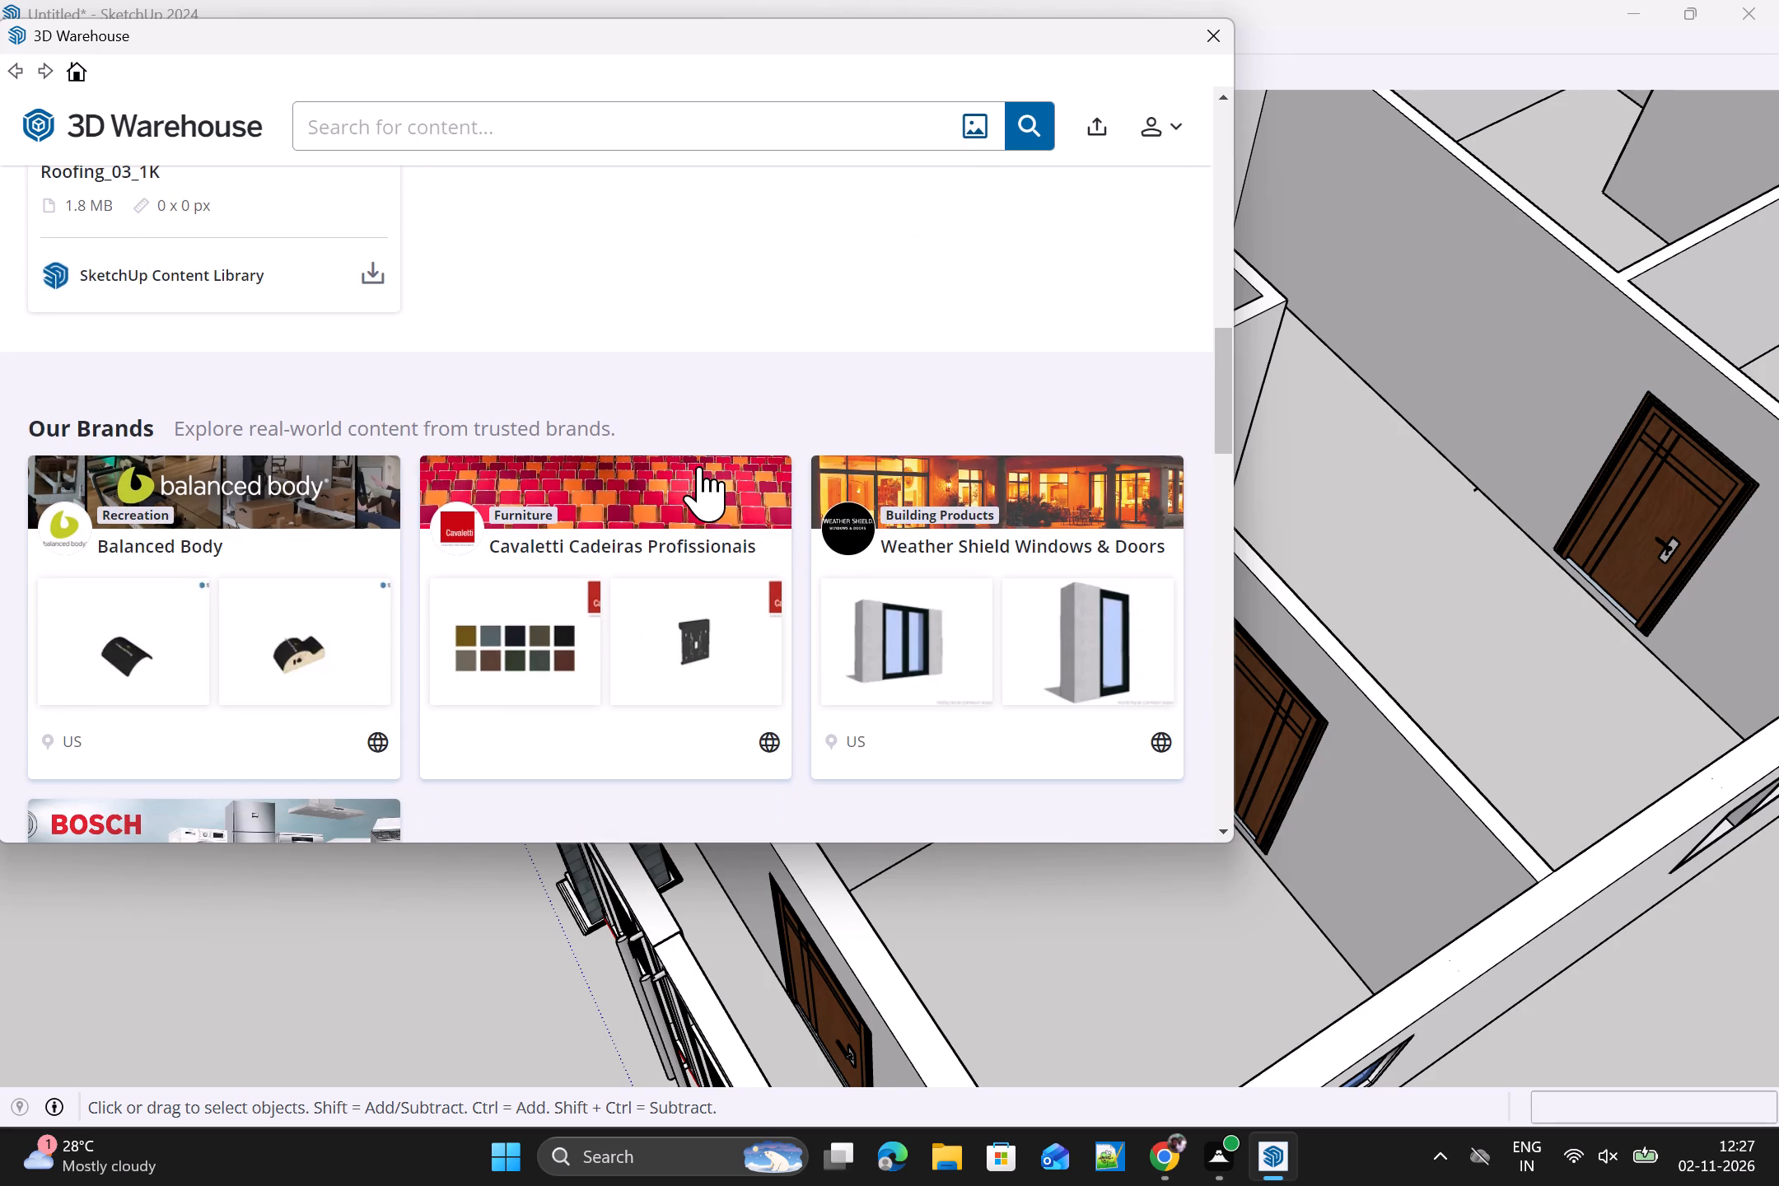
scroll(699, 466, up, 1)
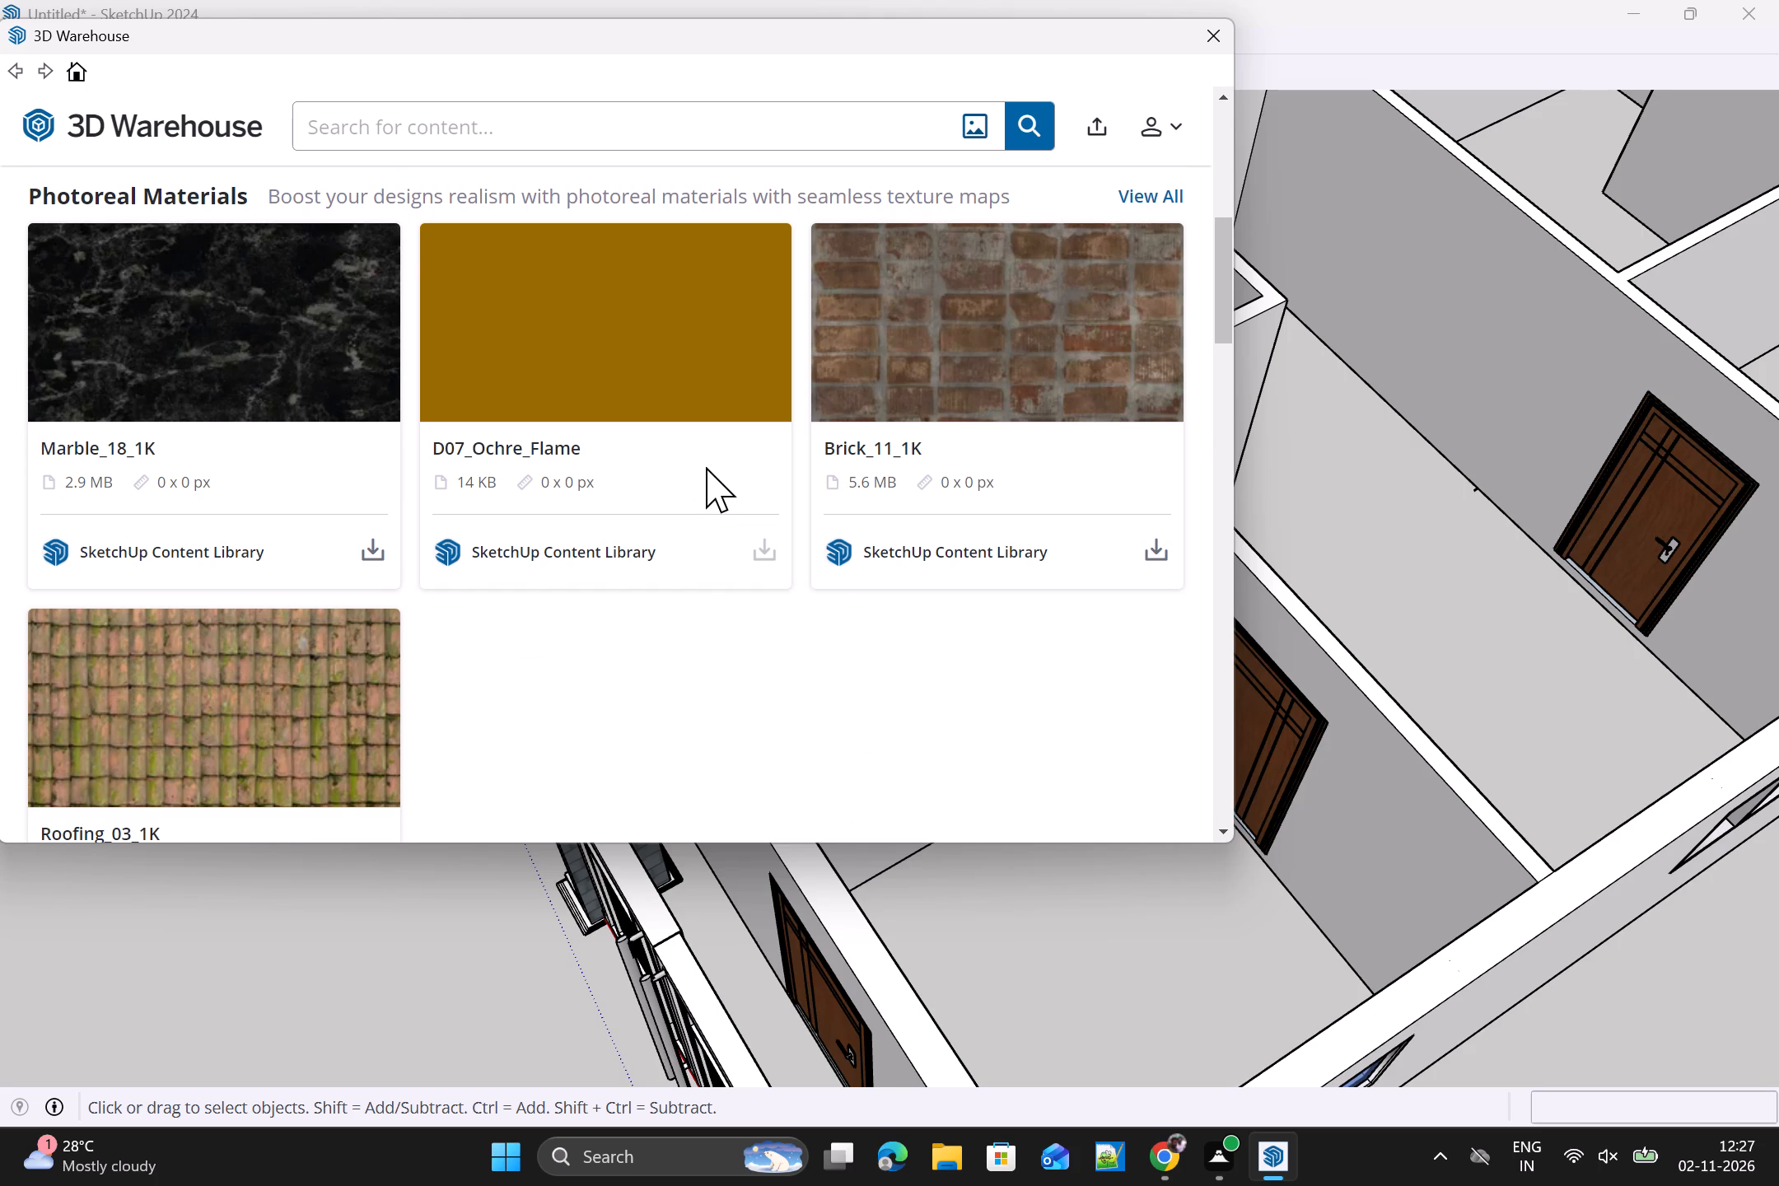
scroll(705, 472, down, 1)
scroll(705, 475, up, 1)
scroll(705, 475, down, 3)
scroll(703, 483, up, 1)
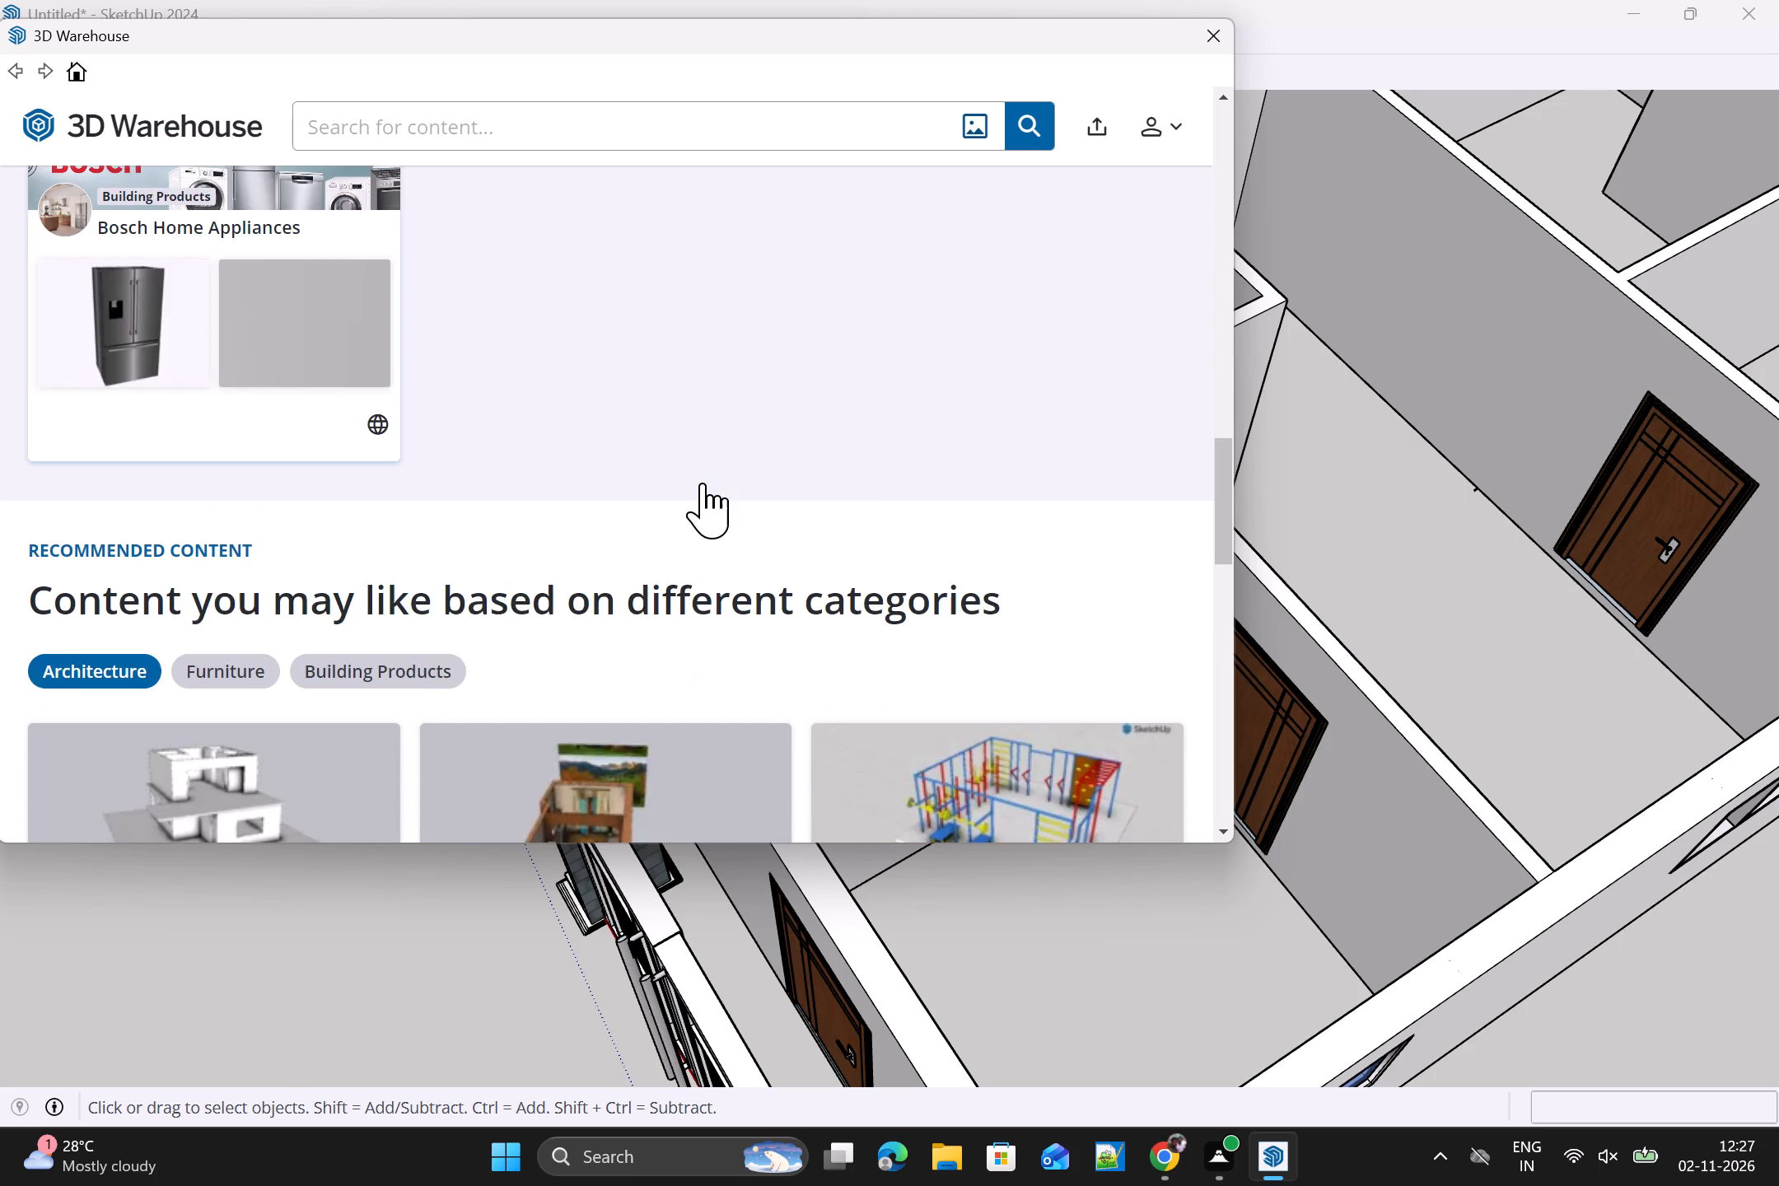
scroll(698, 488, down, 1)
scroll(698, 488, up, 1)
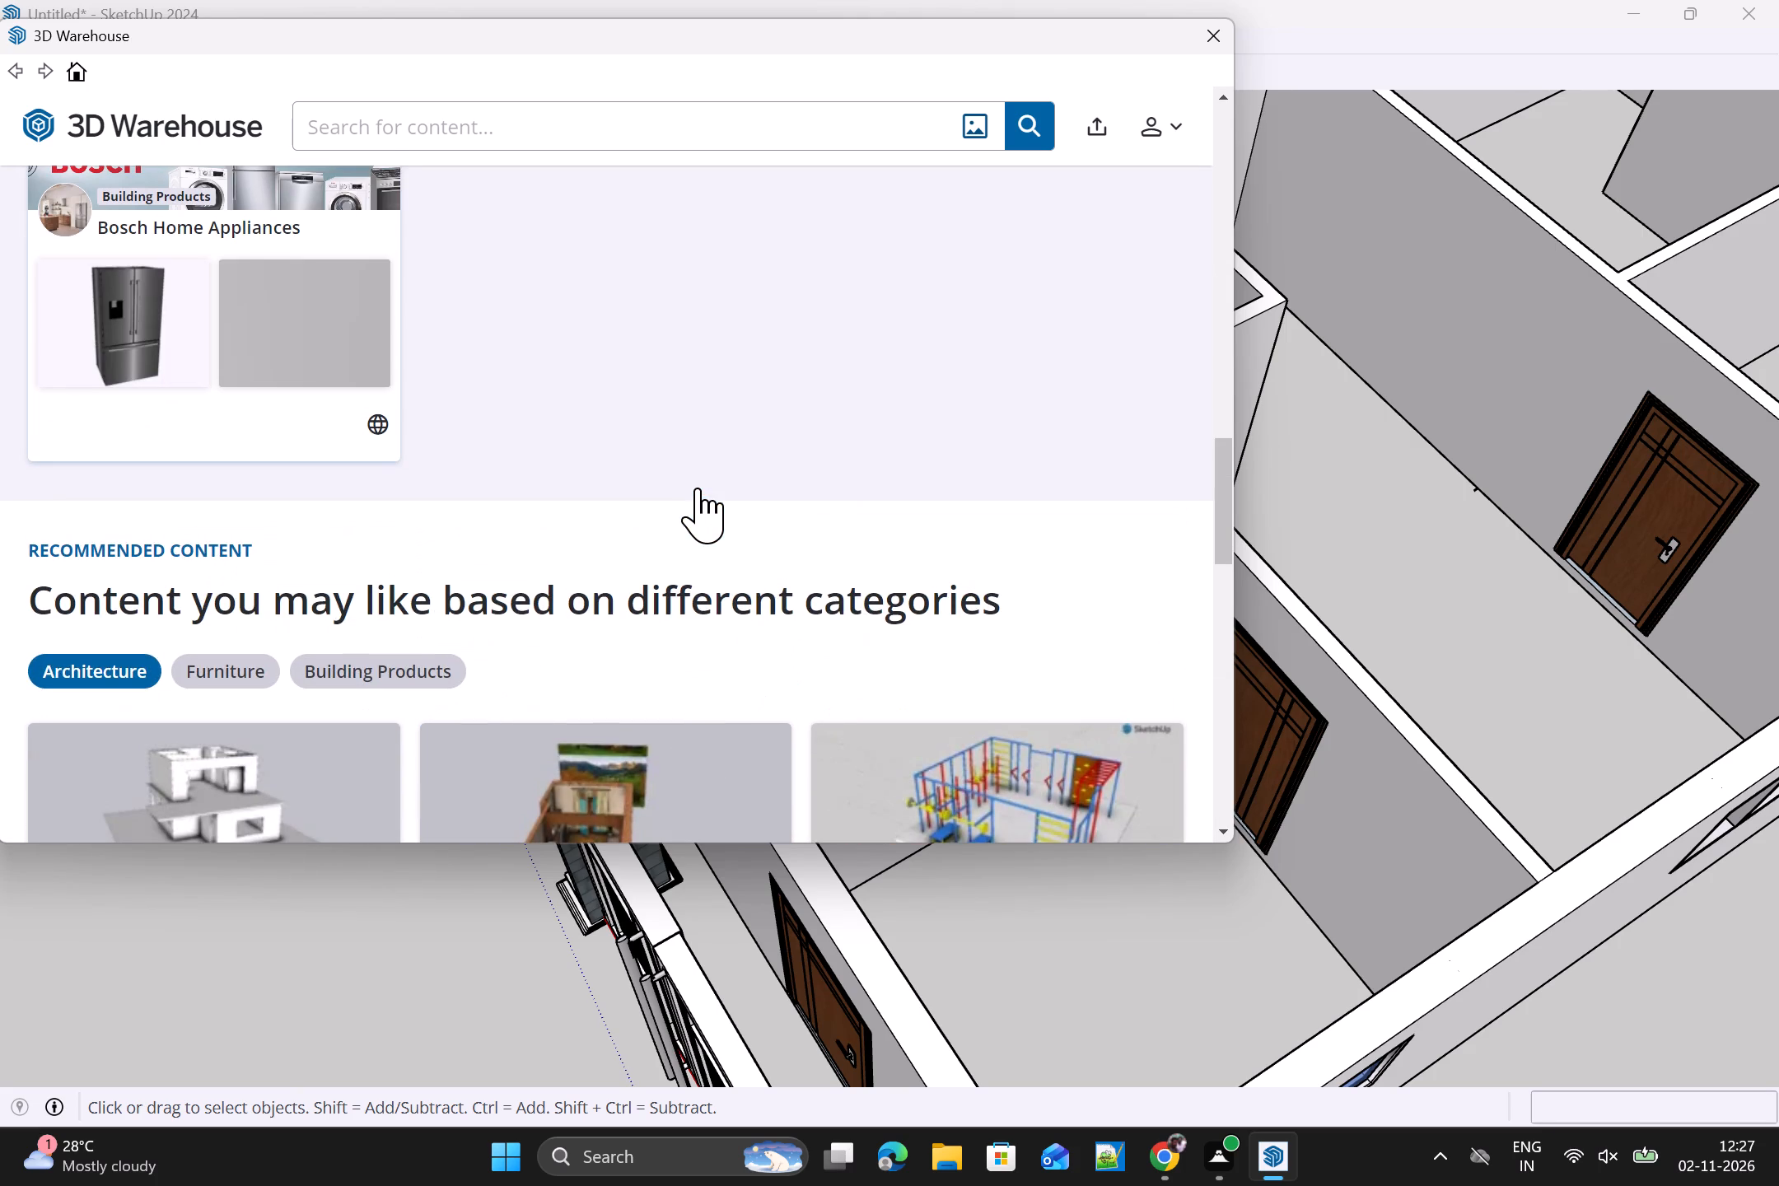
drag(1226, 495, 1226, 511)
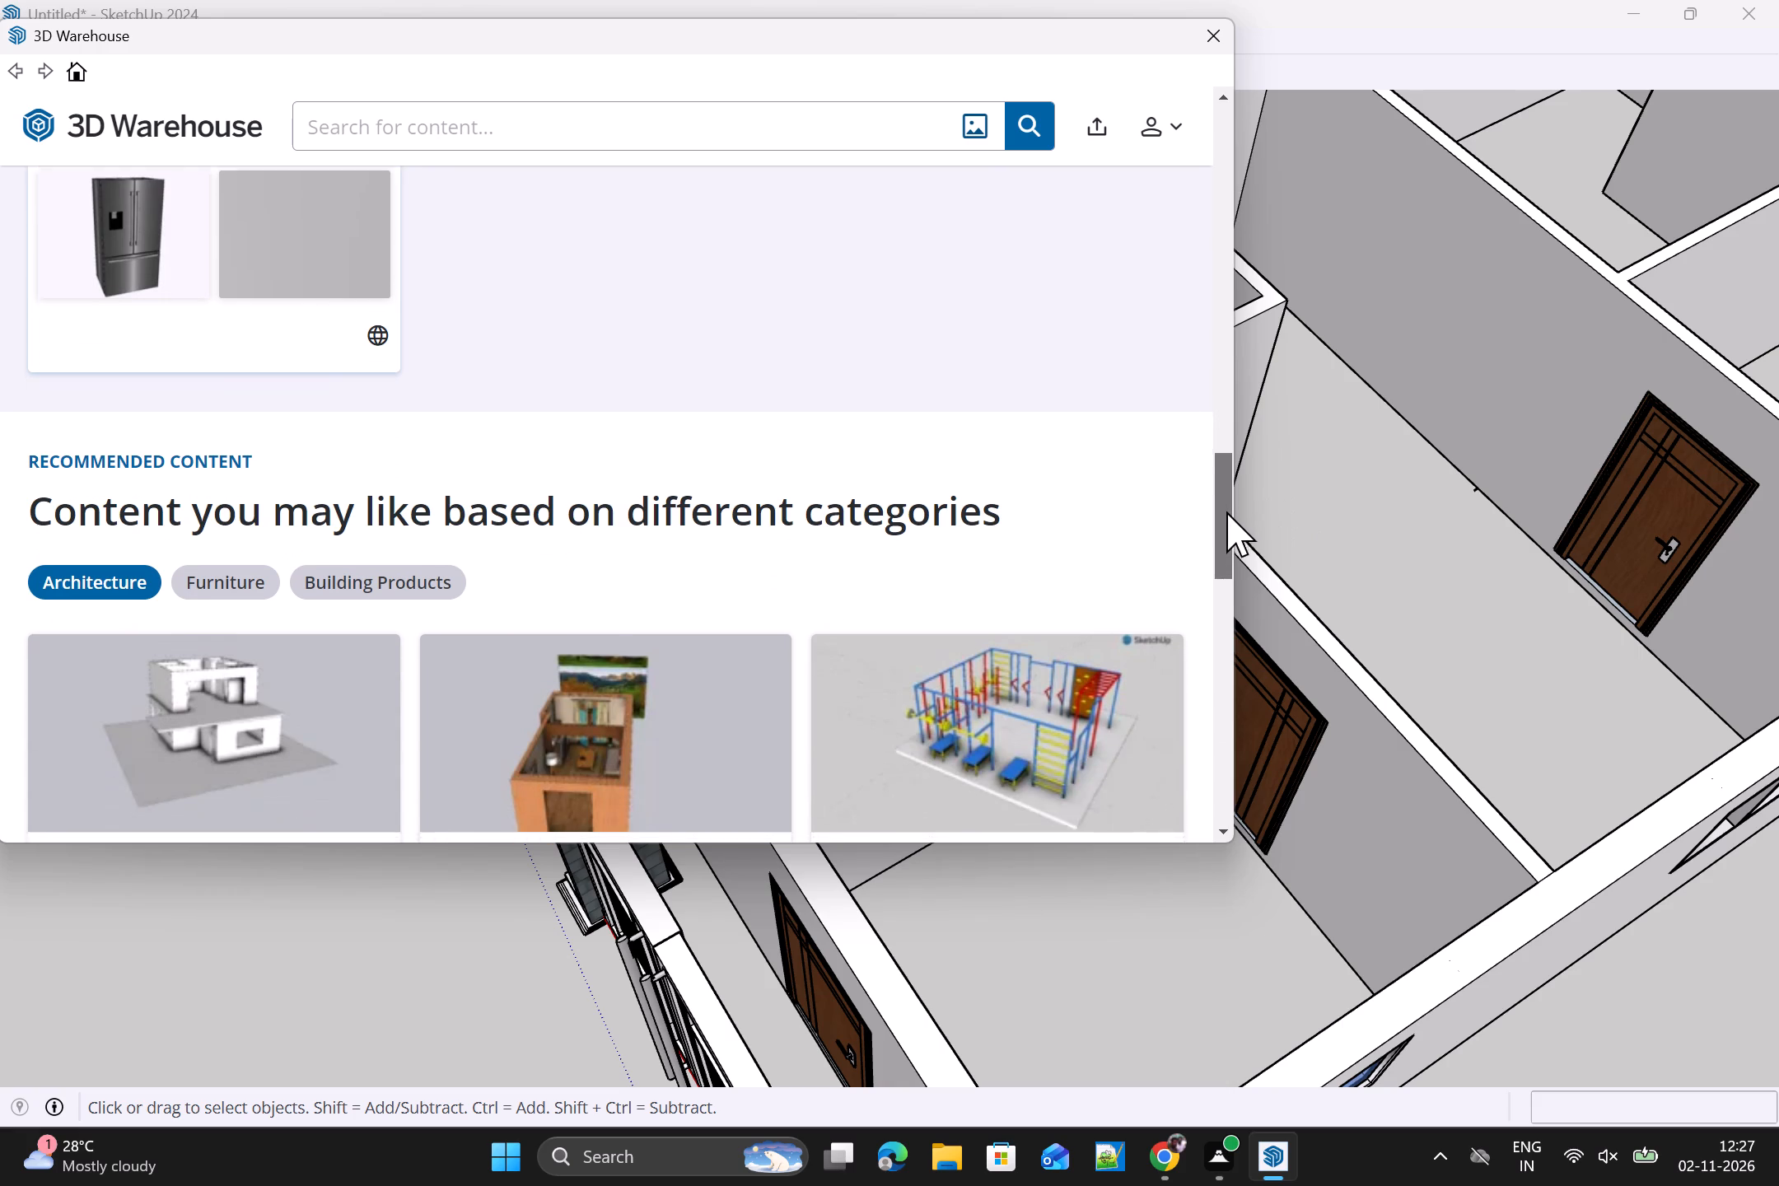
drag(1226, 511, 1200, 733)
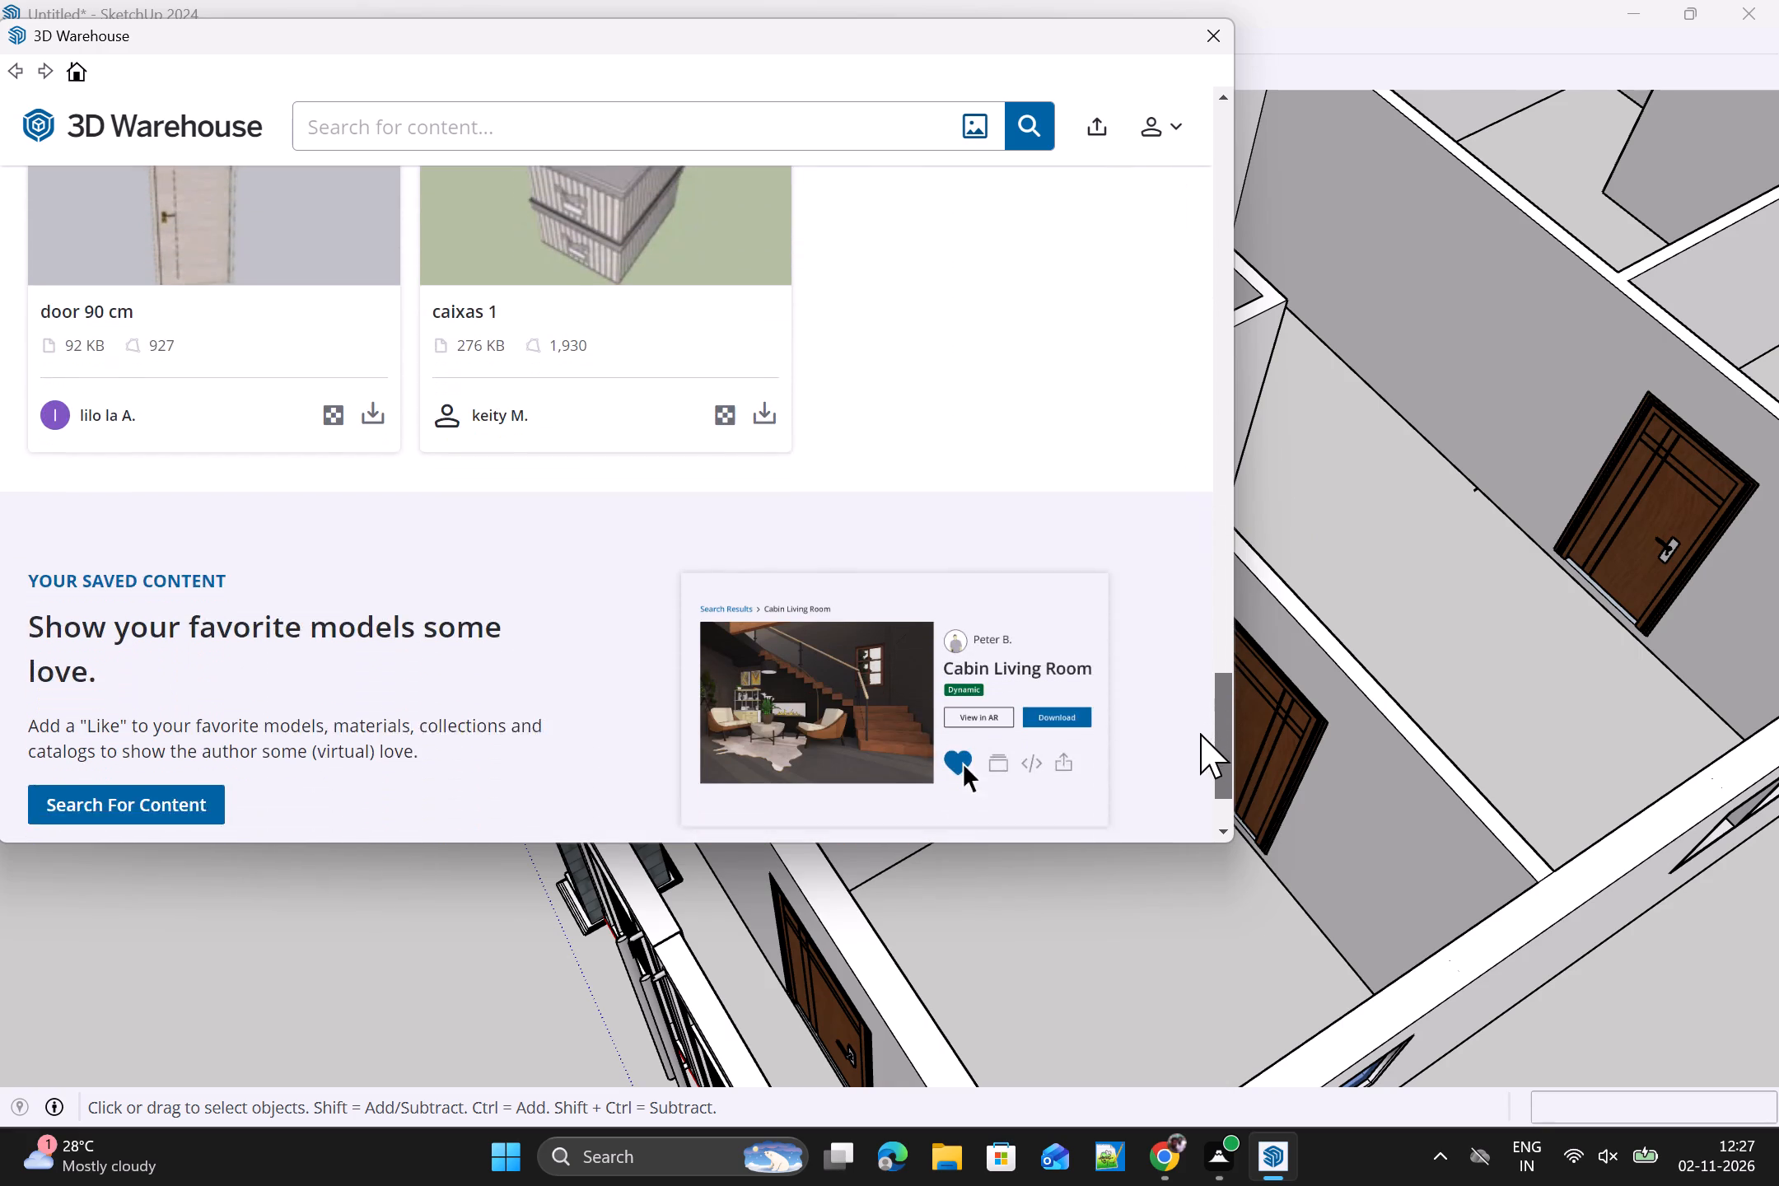
drag(1200, 733, 1202, 582)
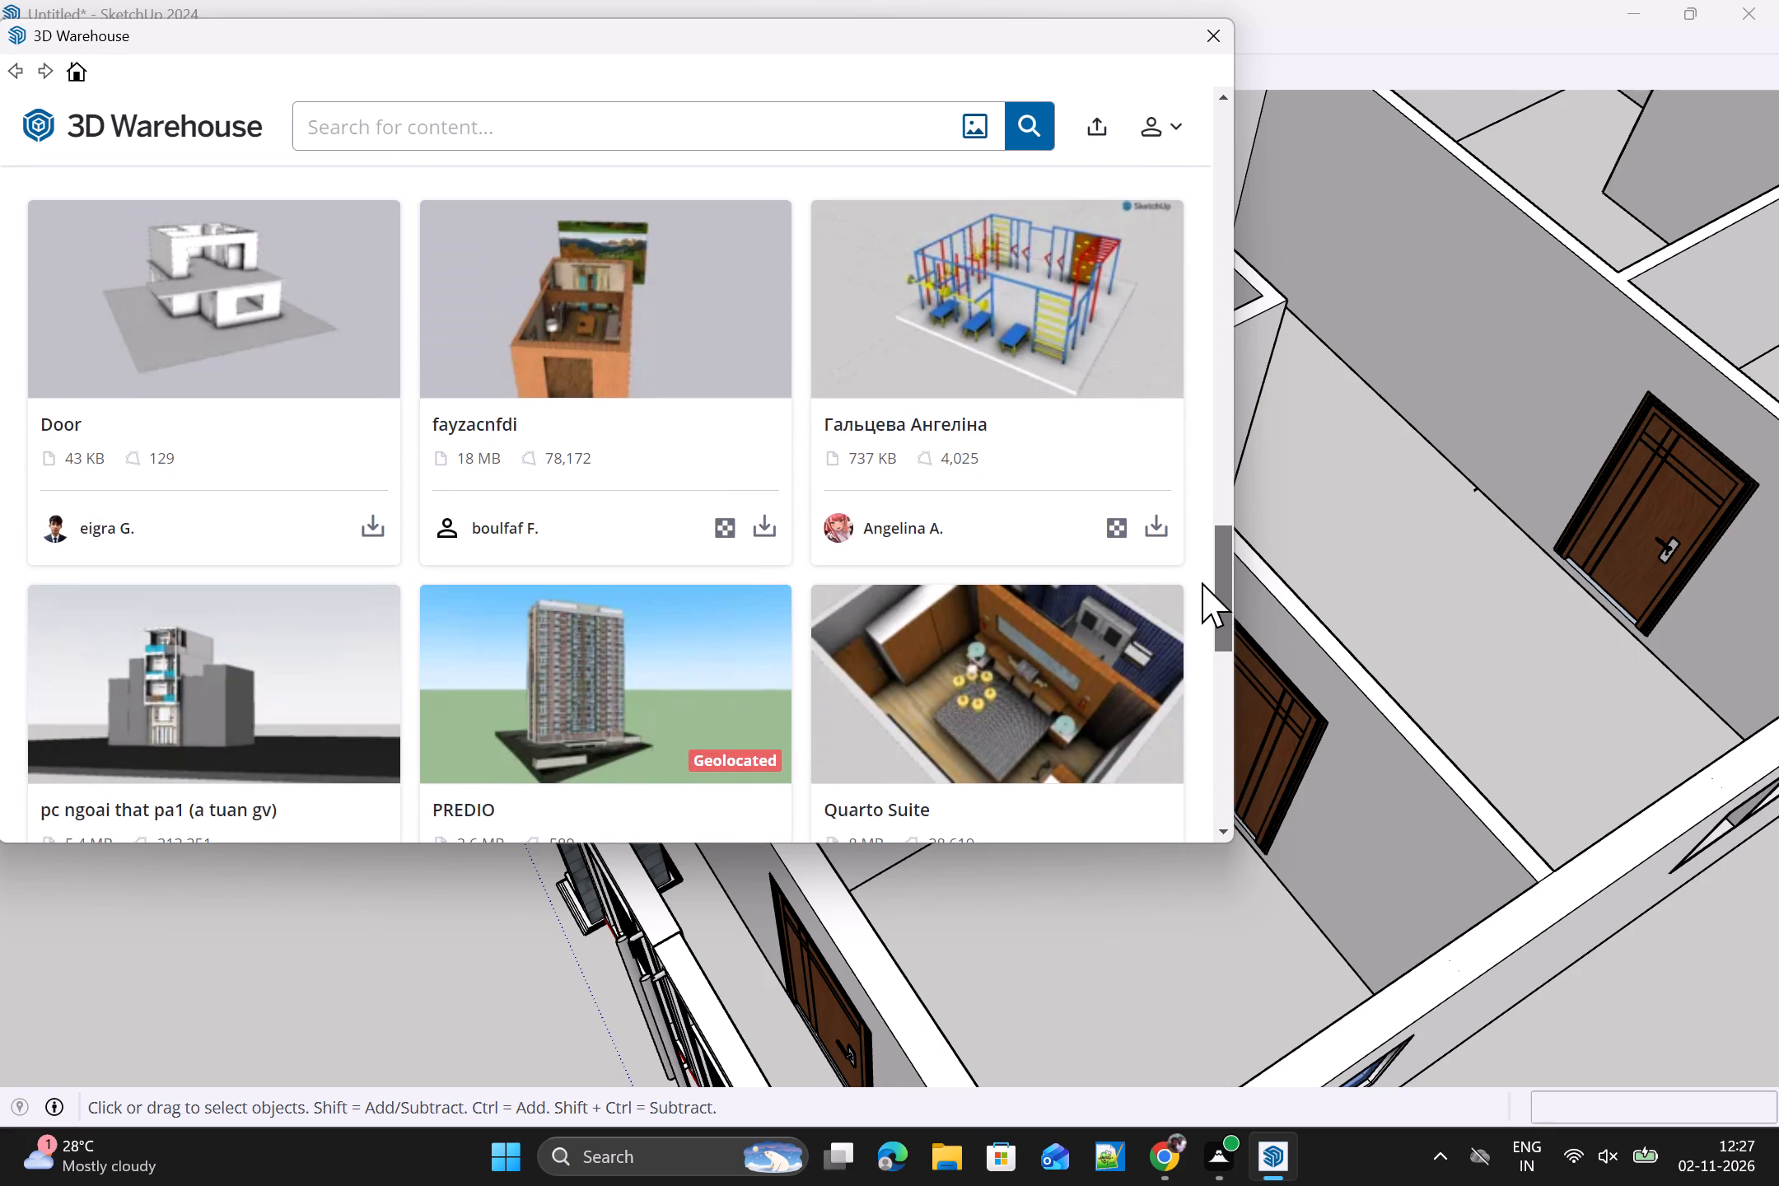
drag(1202, 582, 1222, 369)
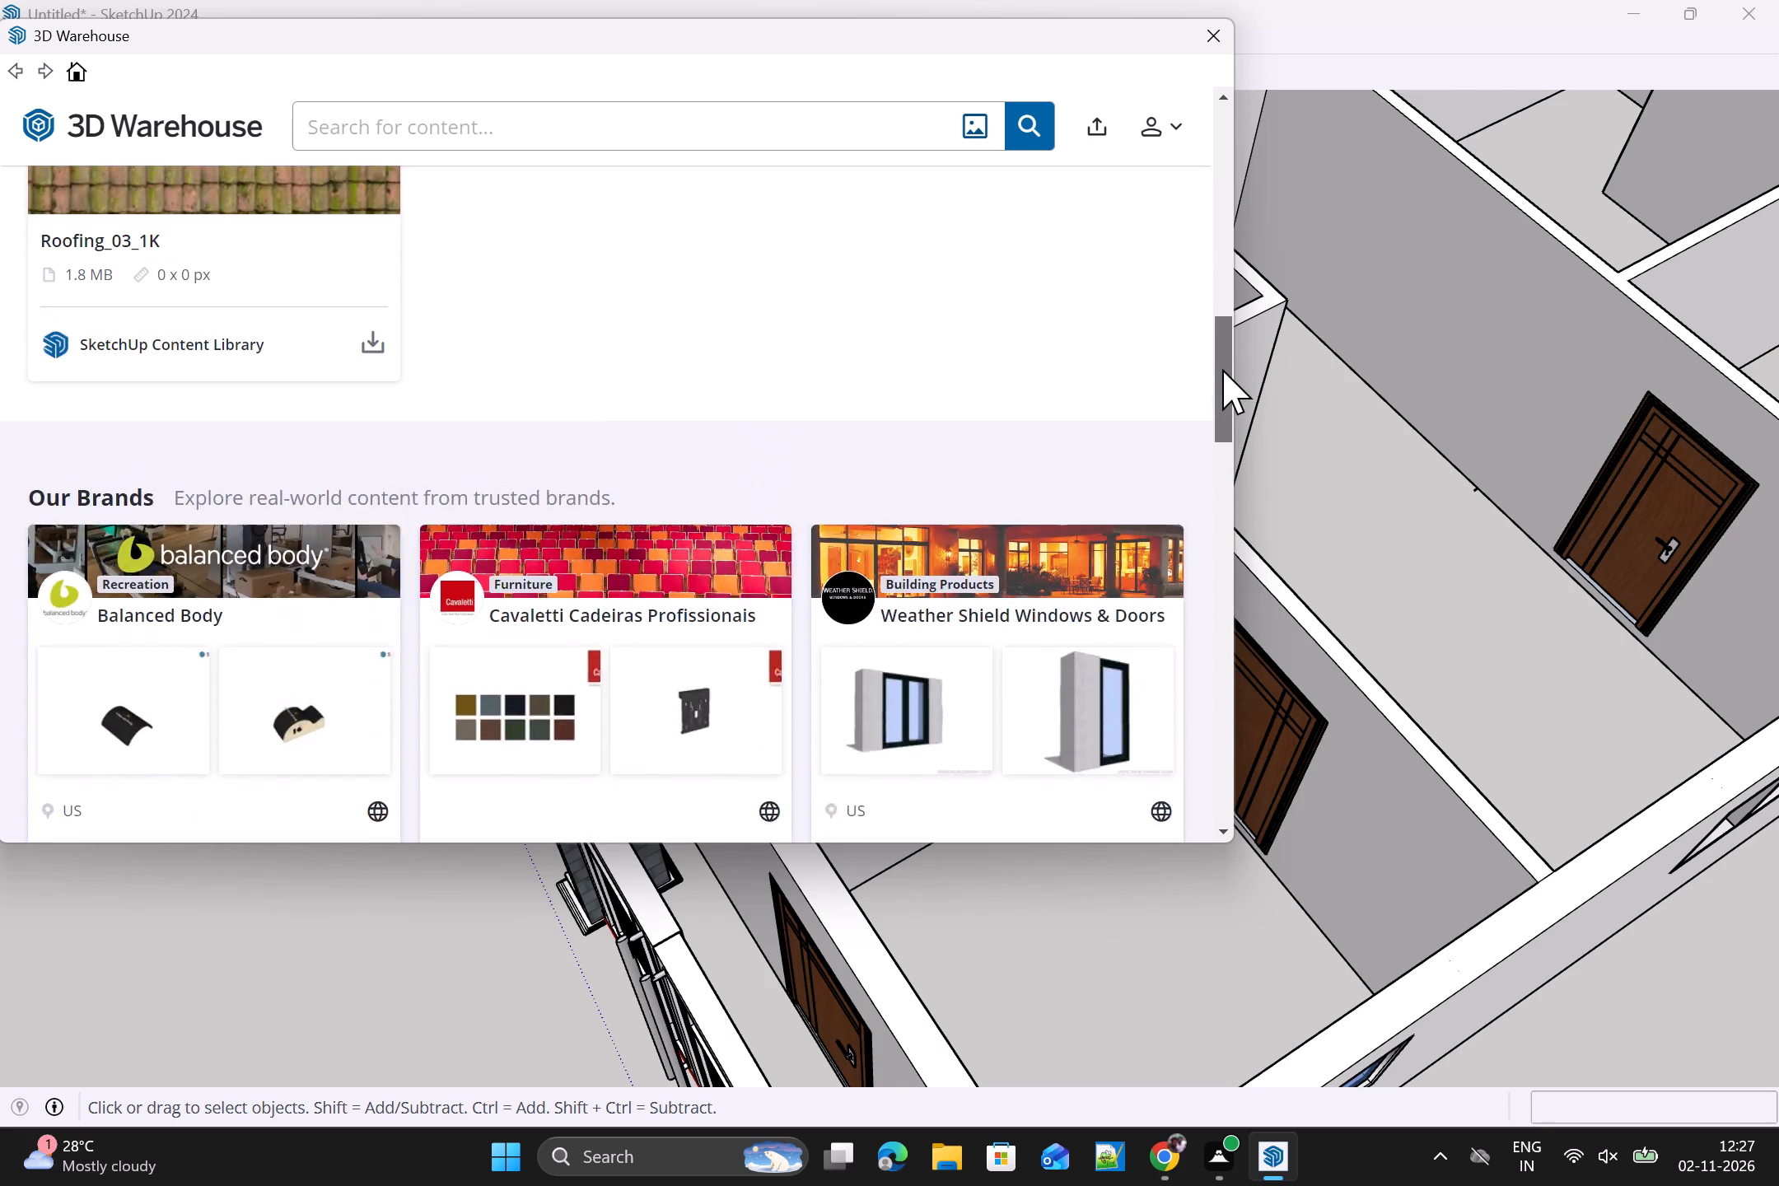
drag(1222, 369, 1246, 124)
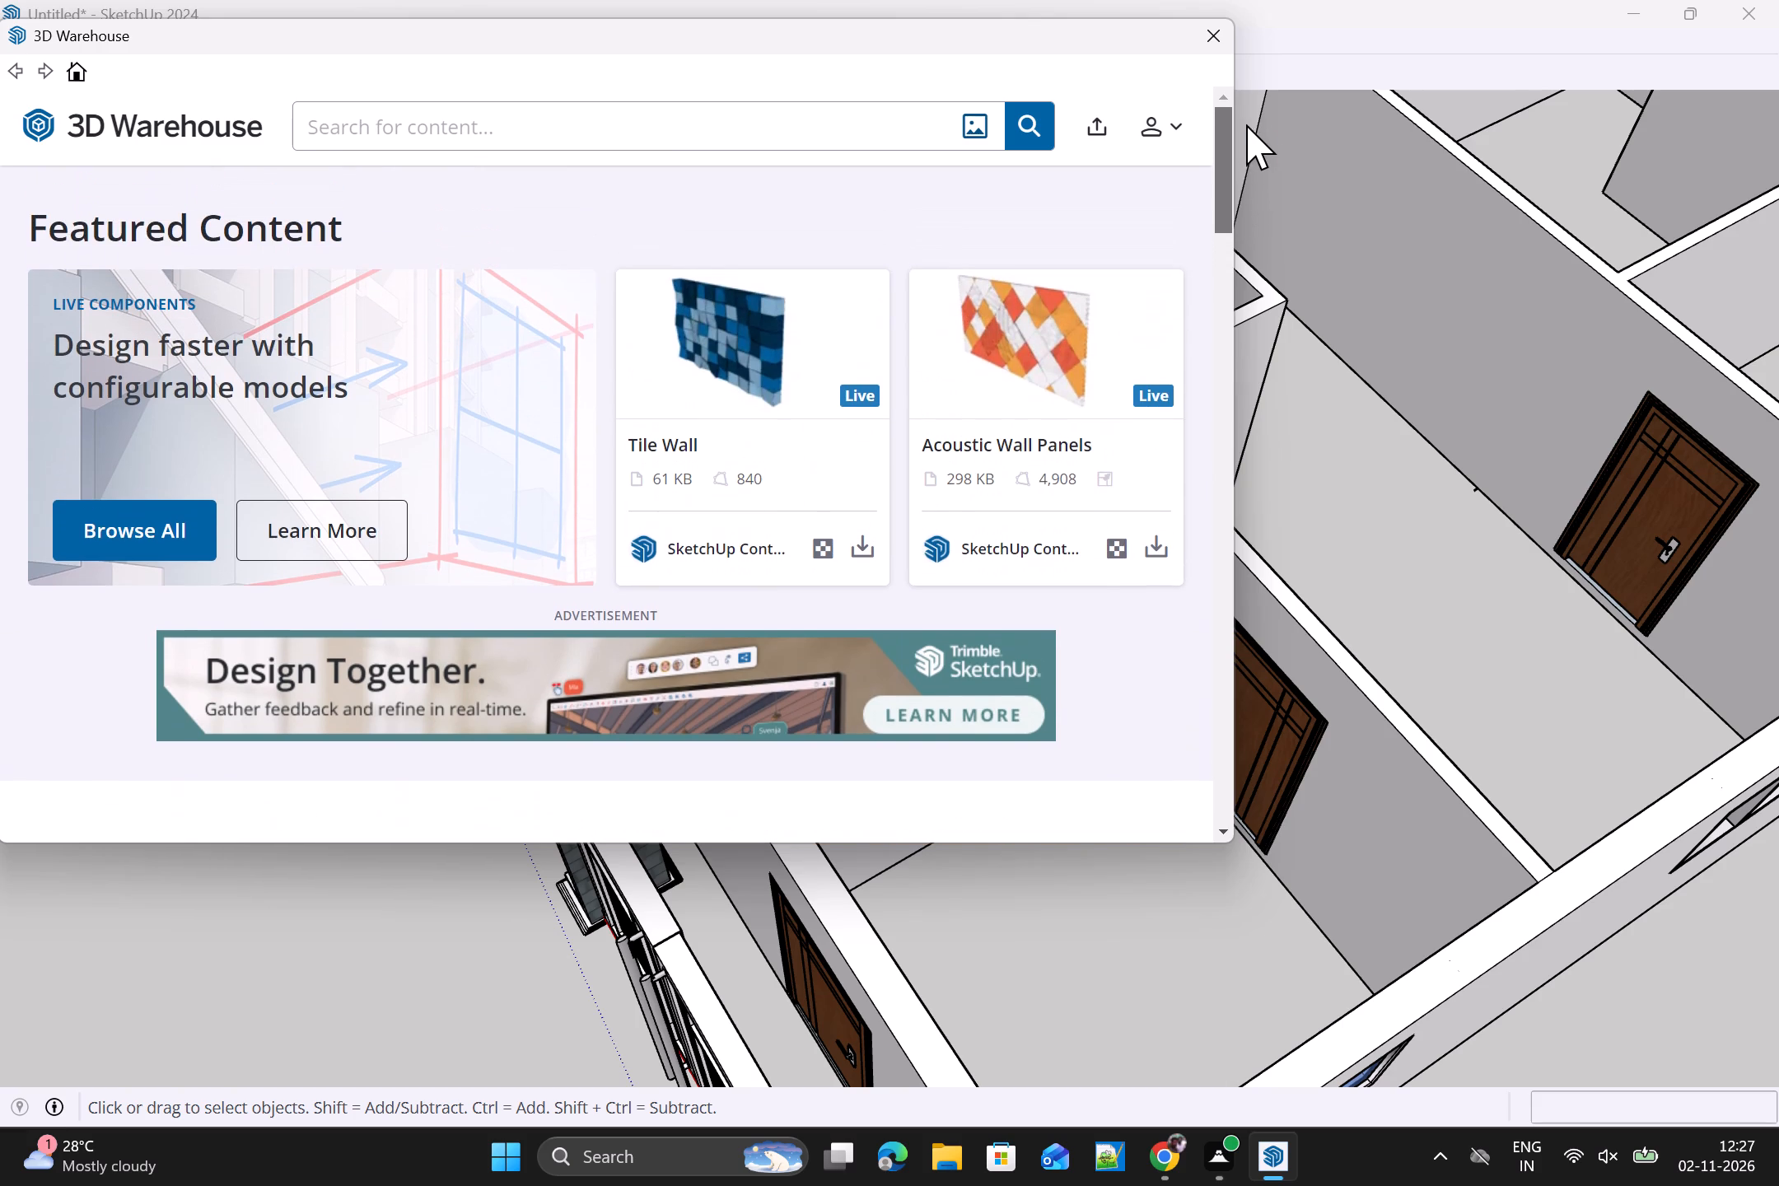
drag(1246, 124, 1248, 124)
Search the model library for "BED" and look through the resulting bed models.
click(731, 119)
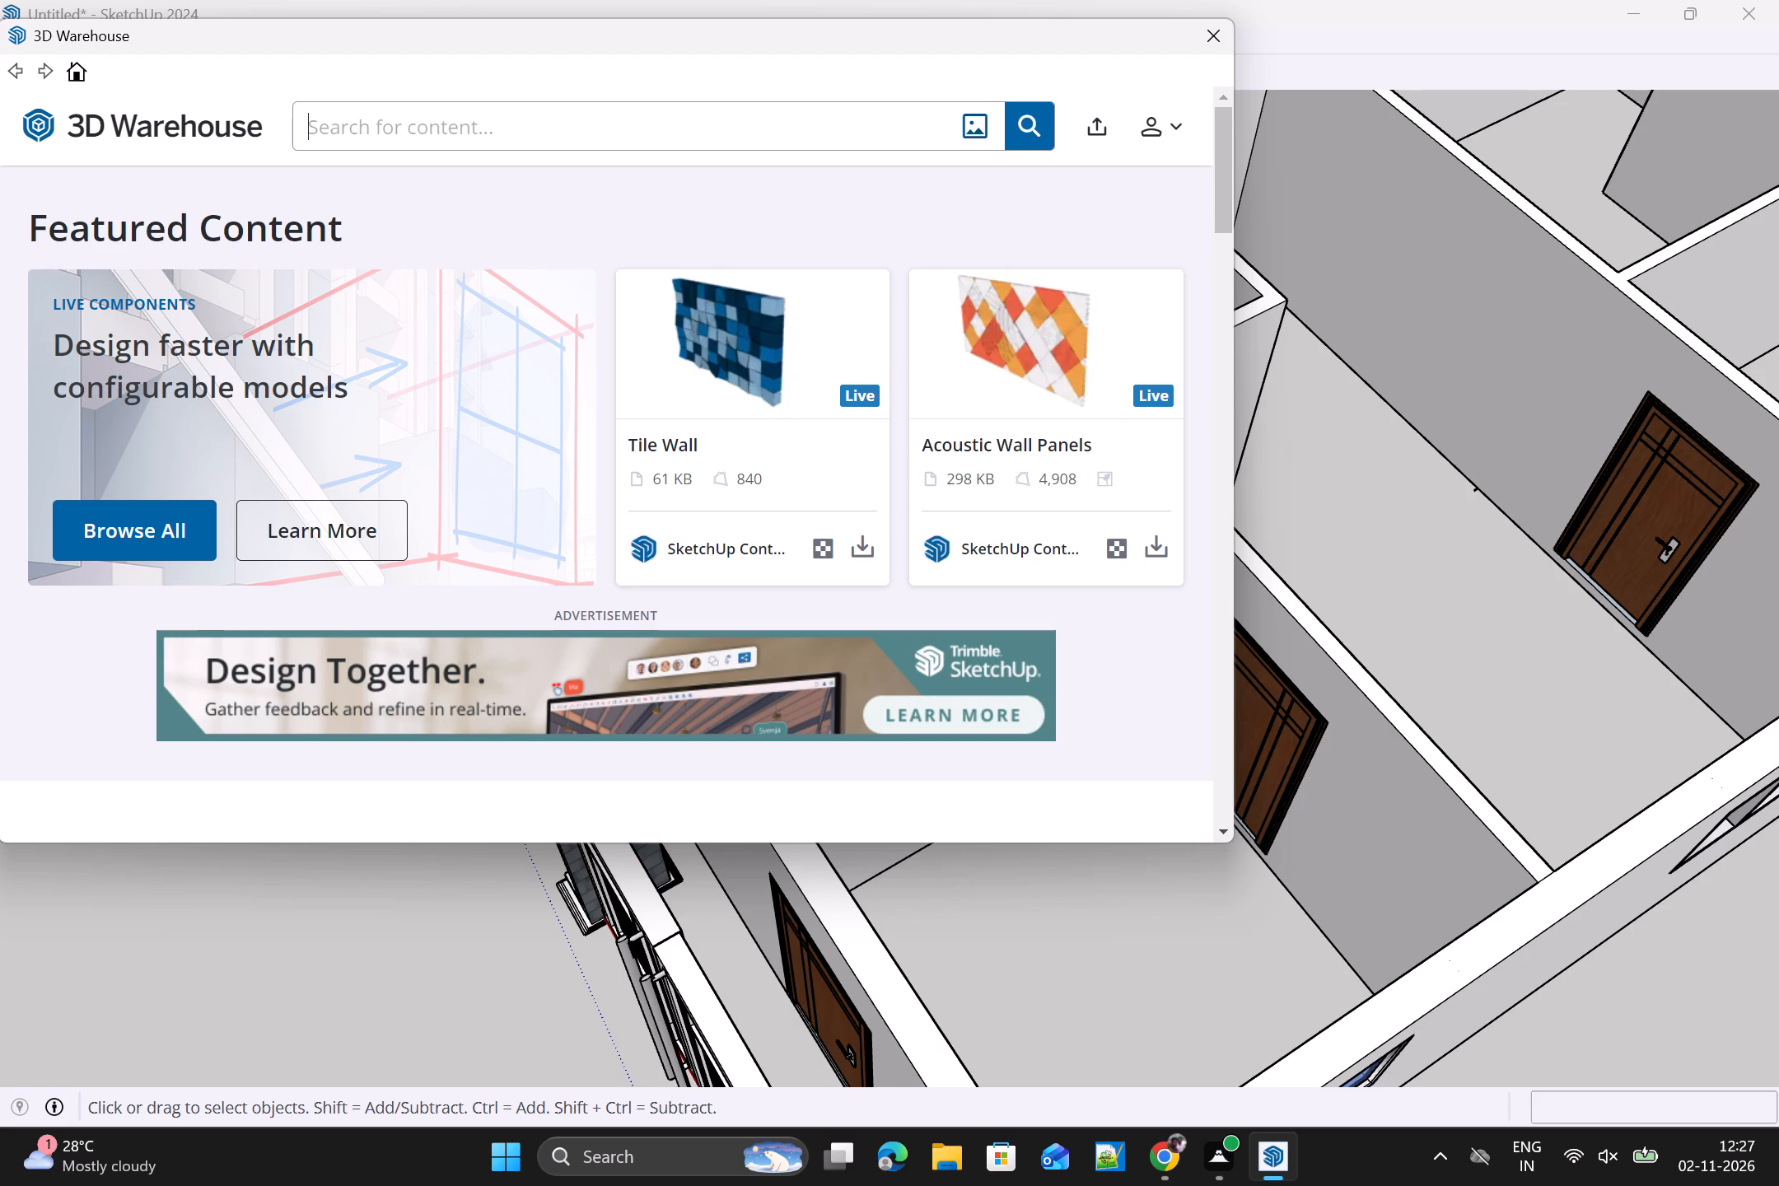
text(BED)
key(Return)
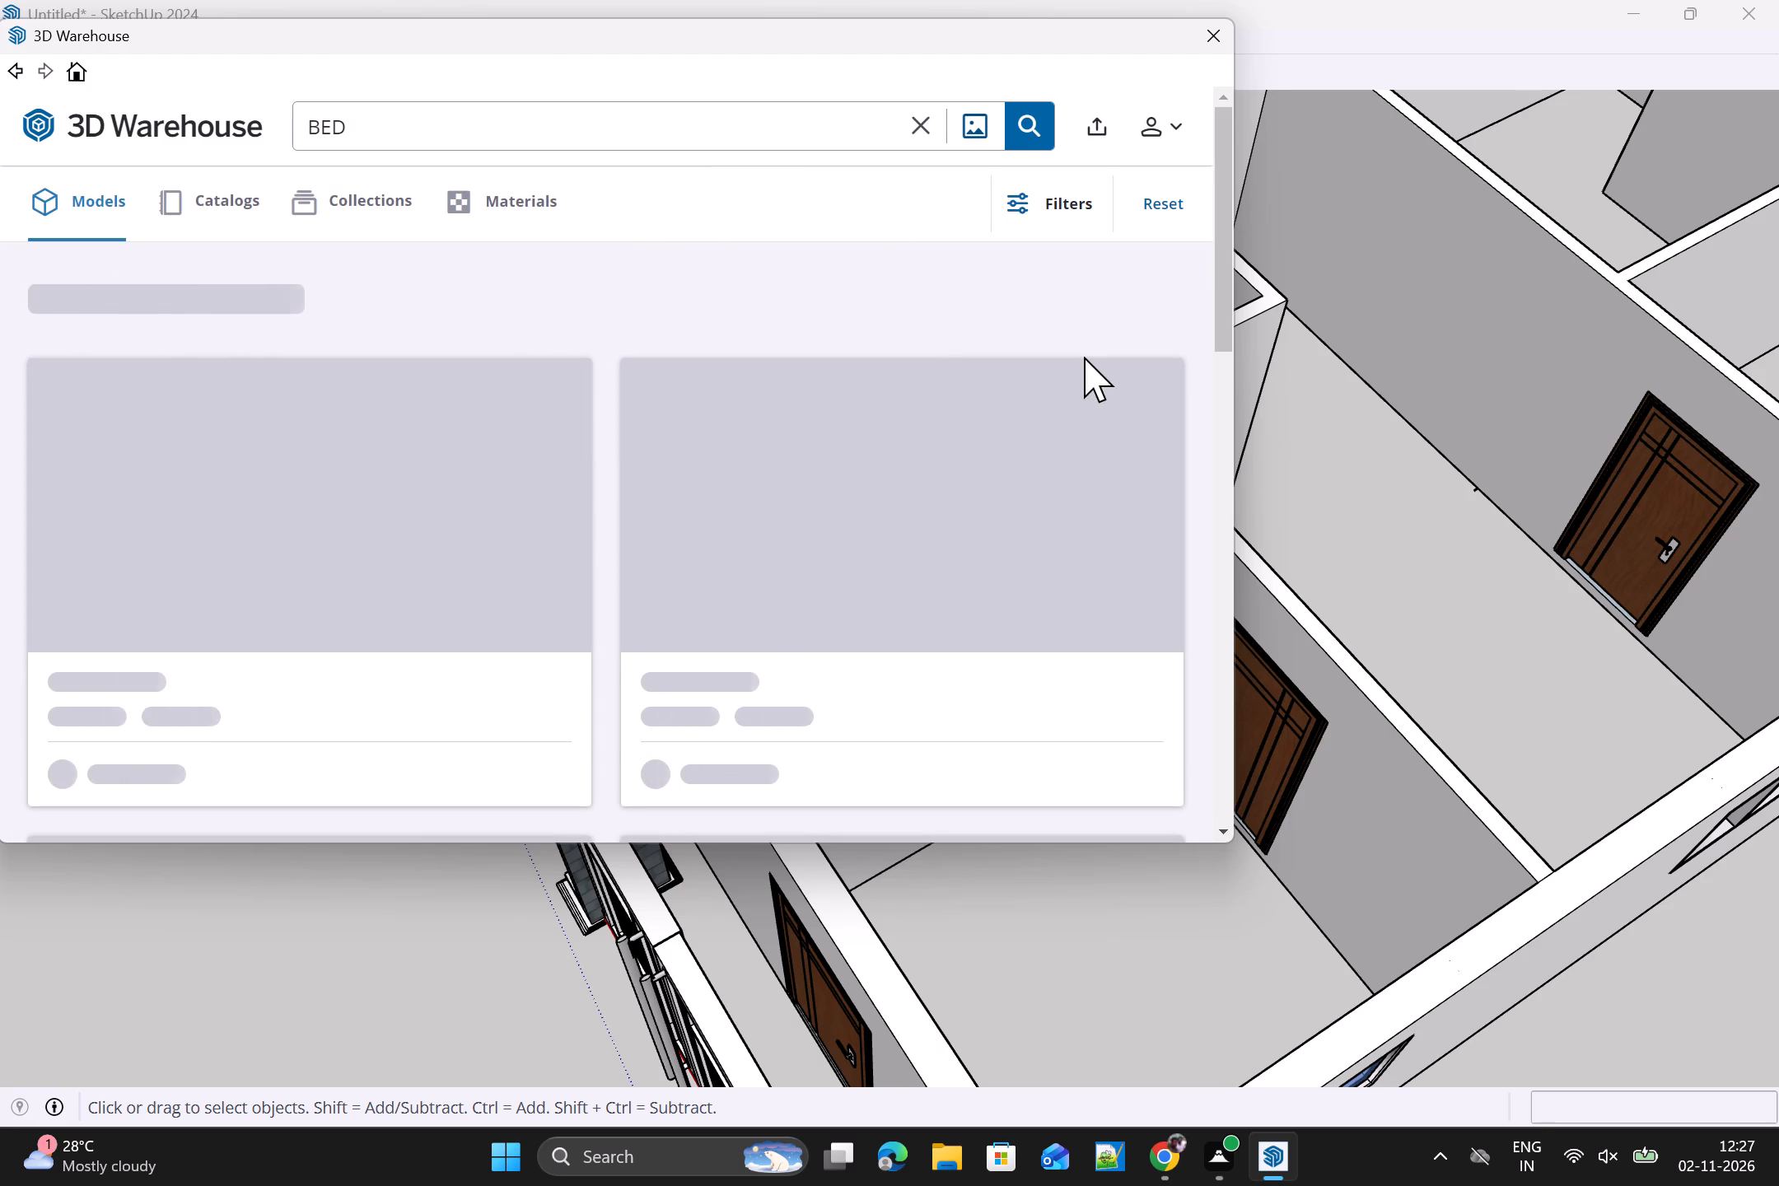
scroll(881, 502, down, 2)
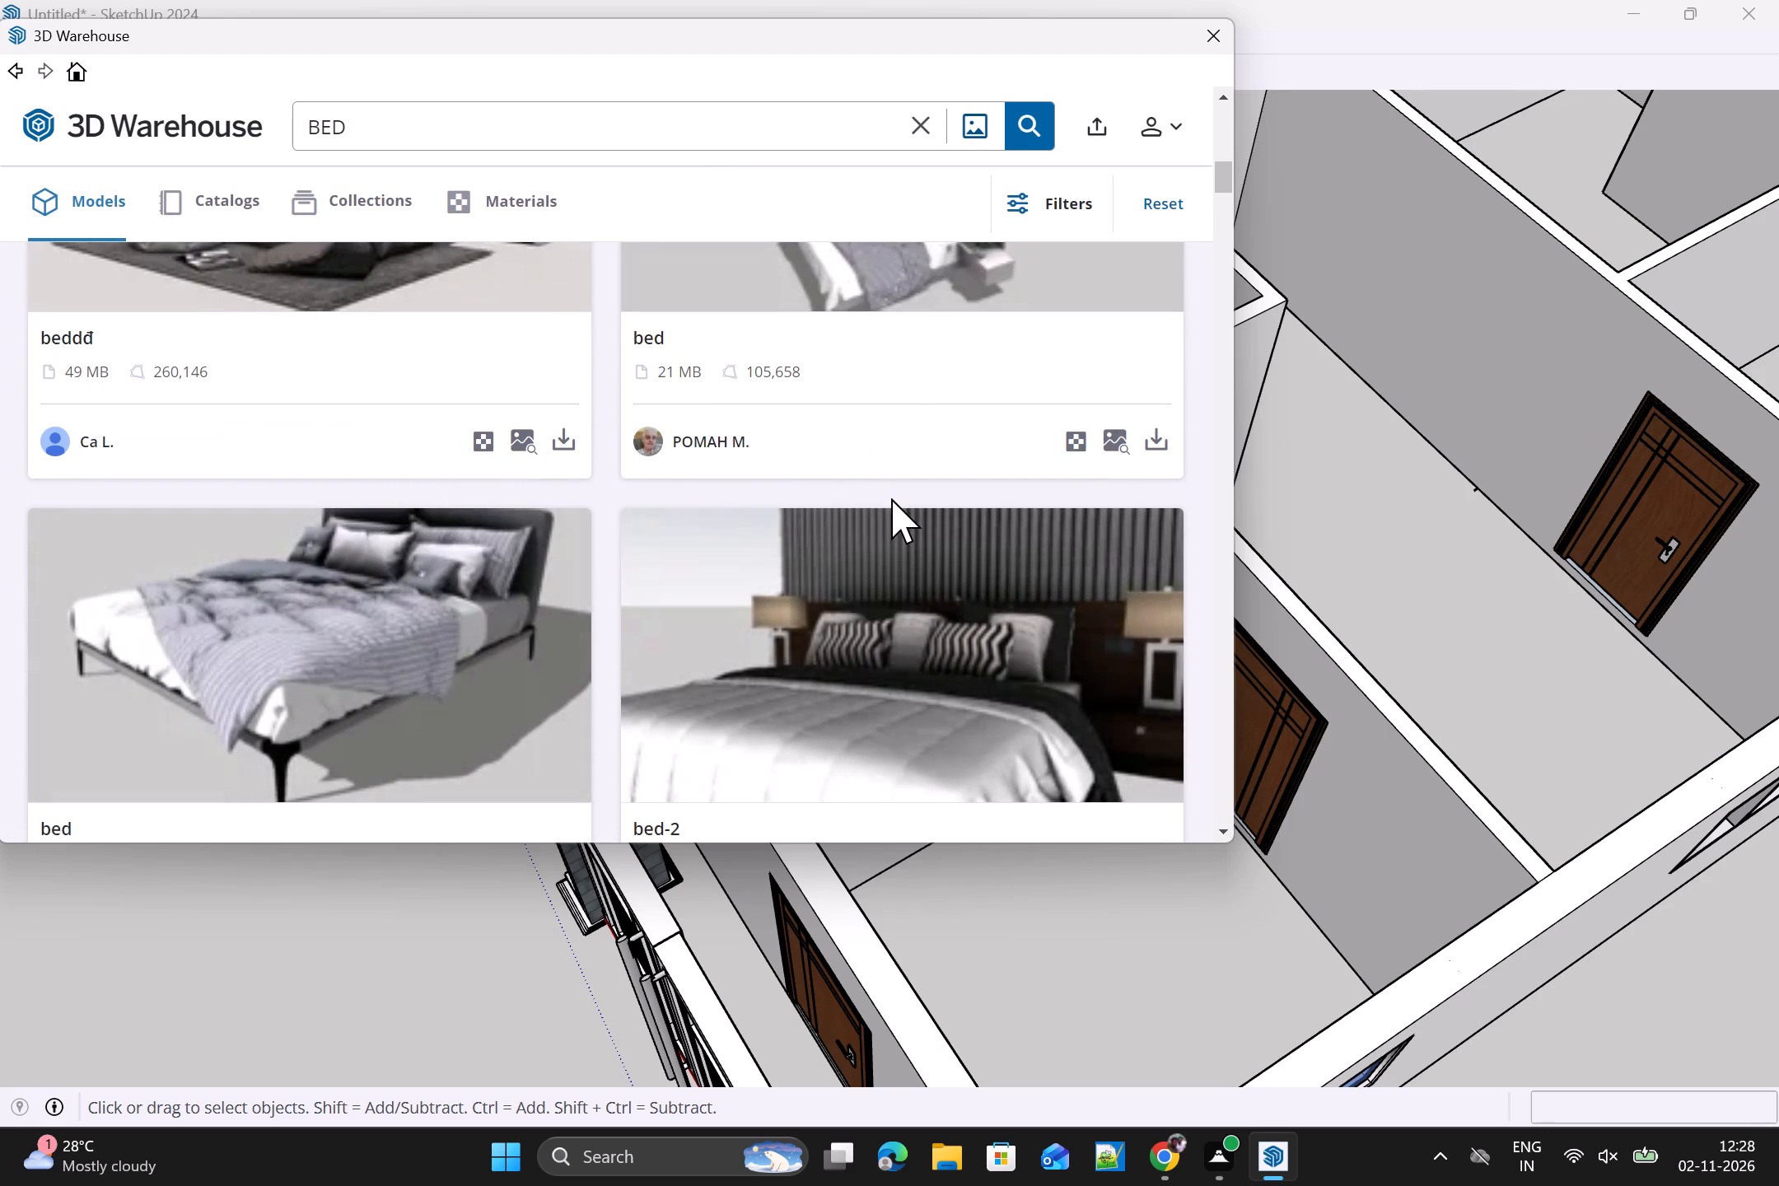
drag(1228, 171, 1228, 197)
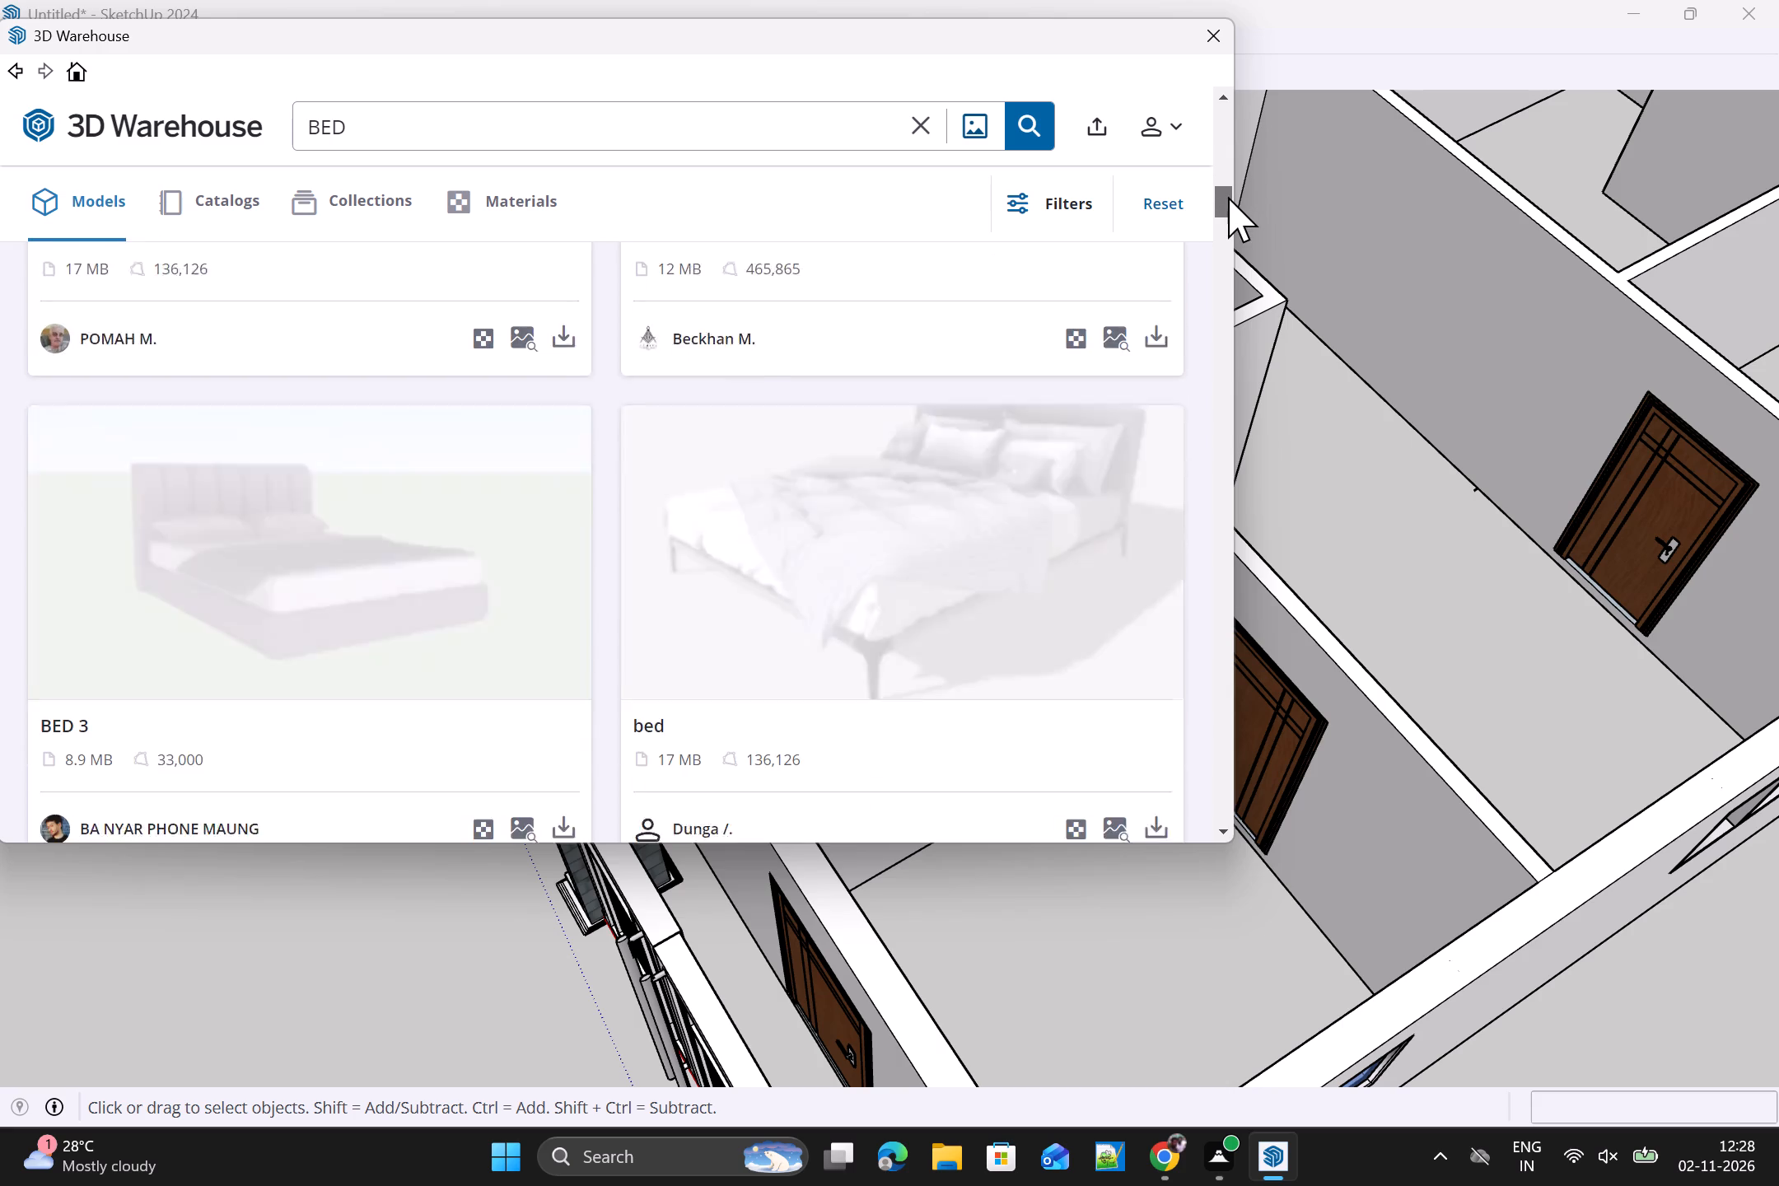
drag(1228, 197, 1228, 188)
Request the bed-2 download, skipping the promotional video and declining the subscription offer.
click(1164, 547)
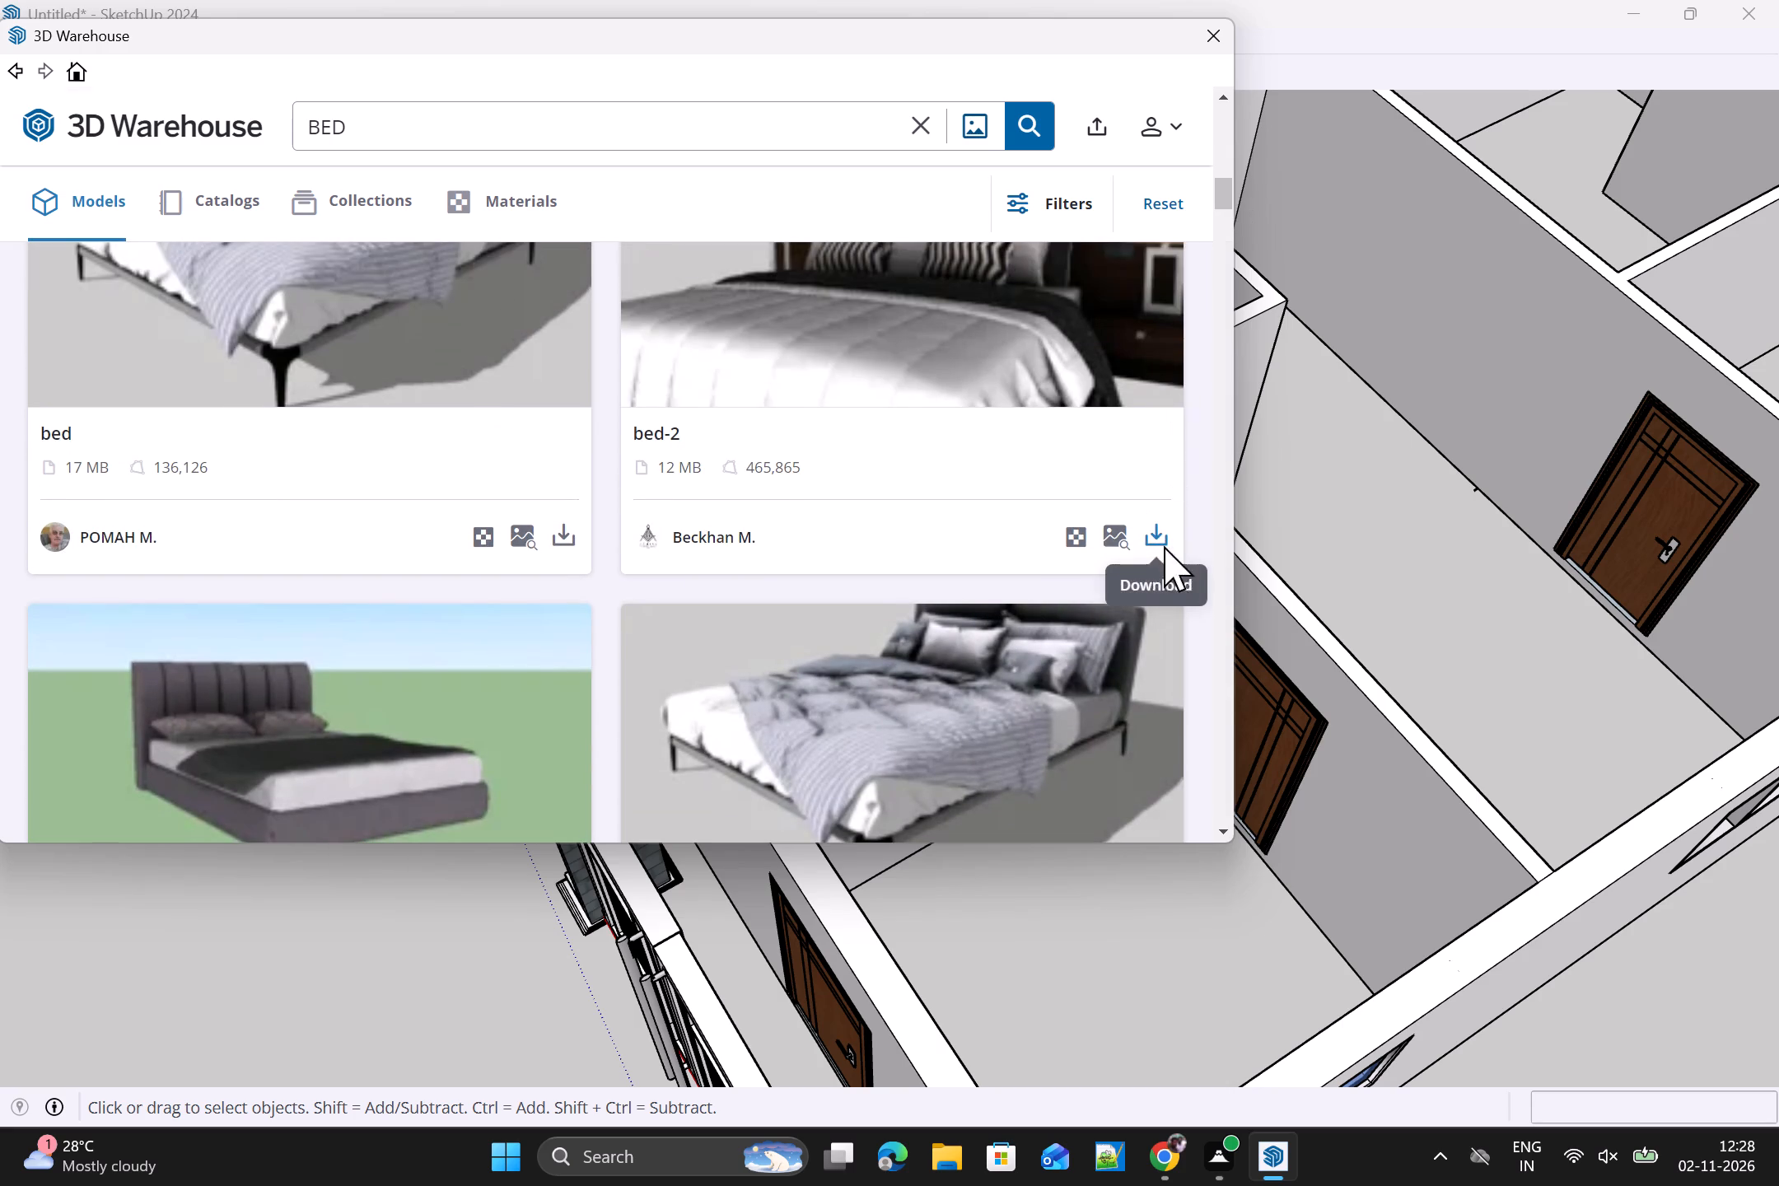
scroll(791, 494, down, 1)
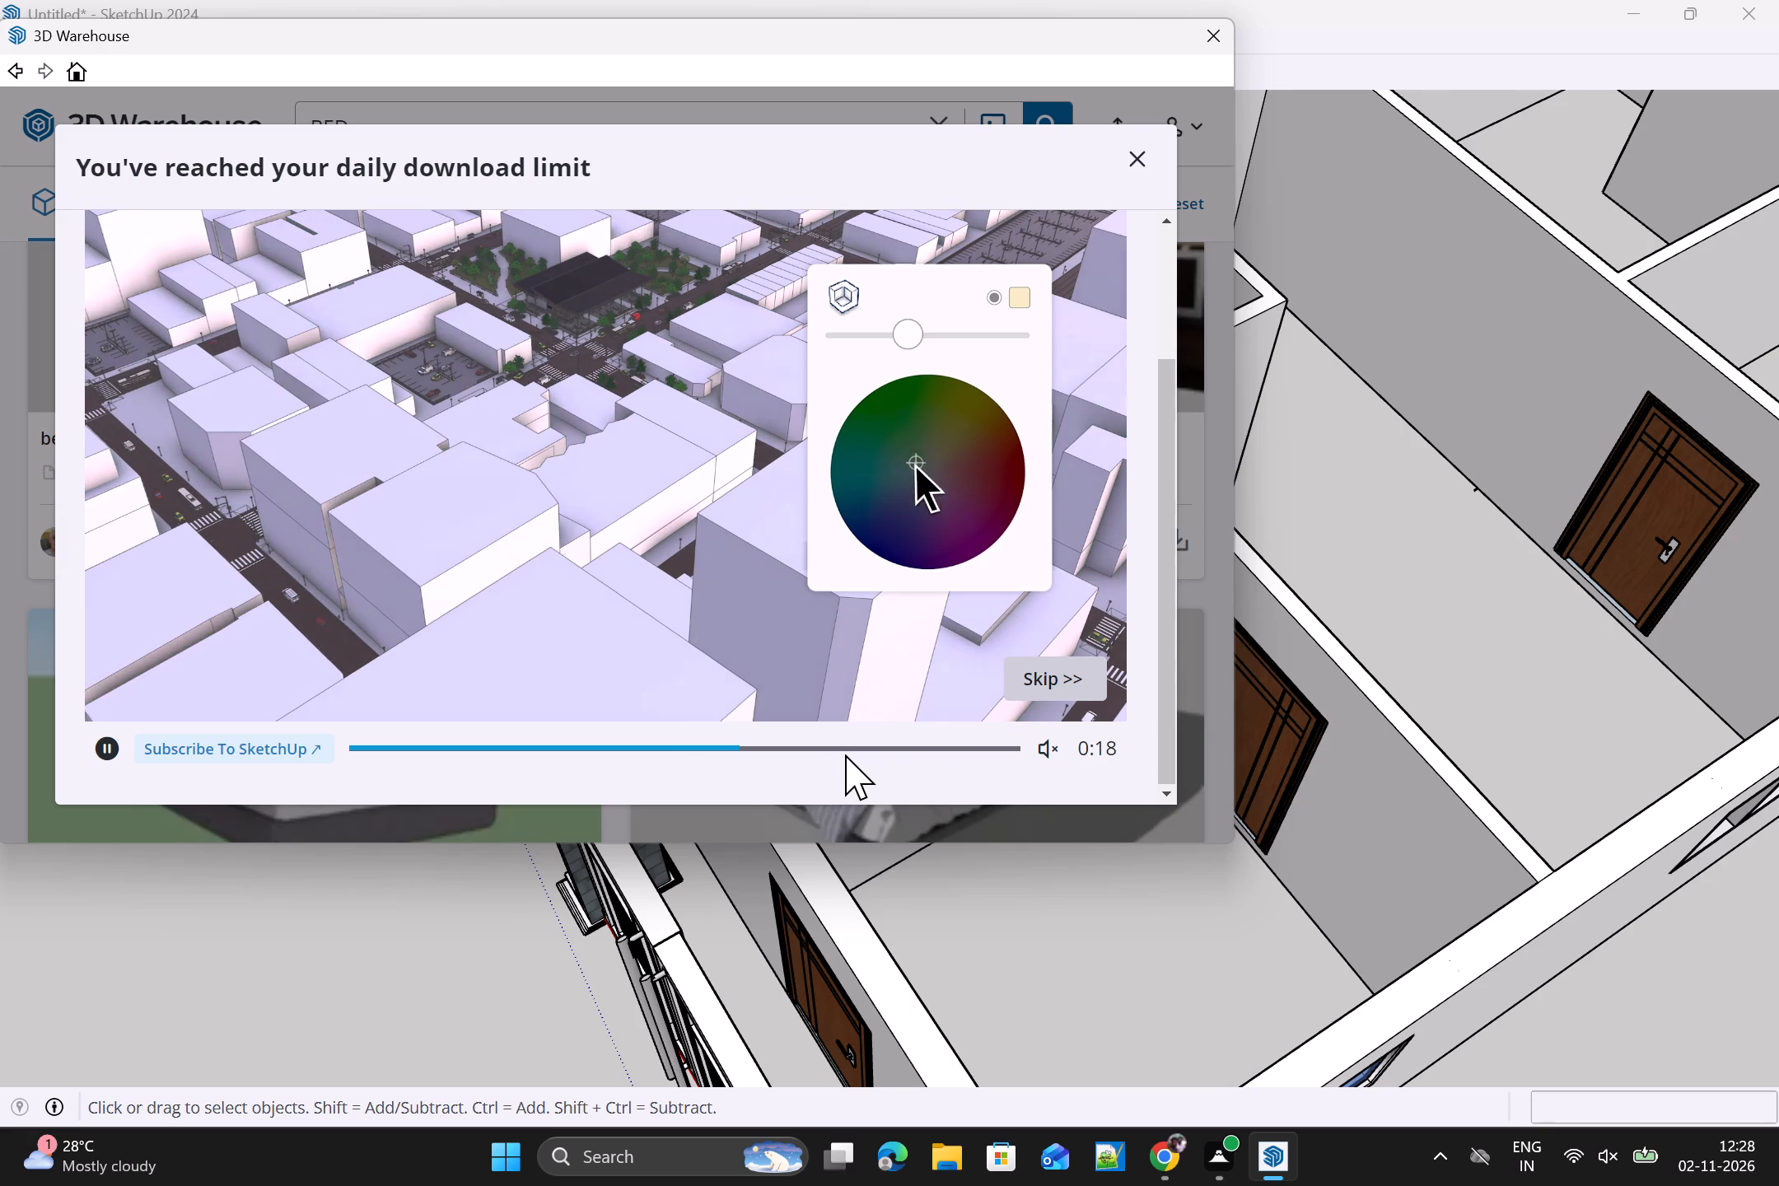
click(1051, 679)
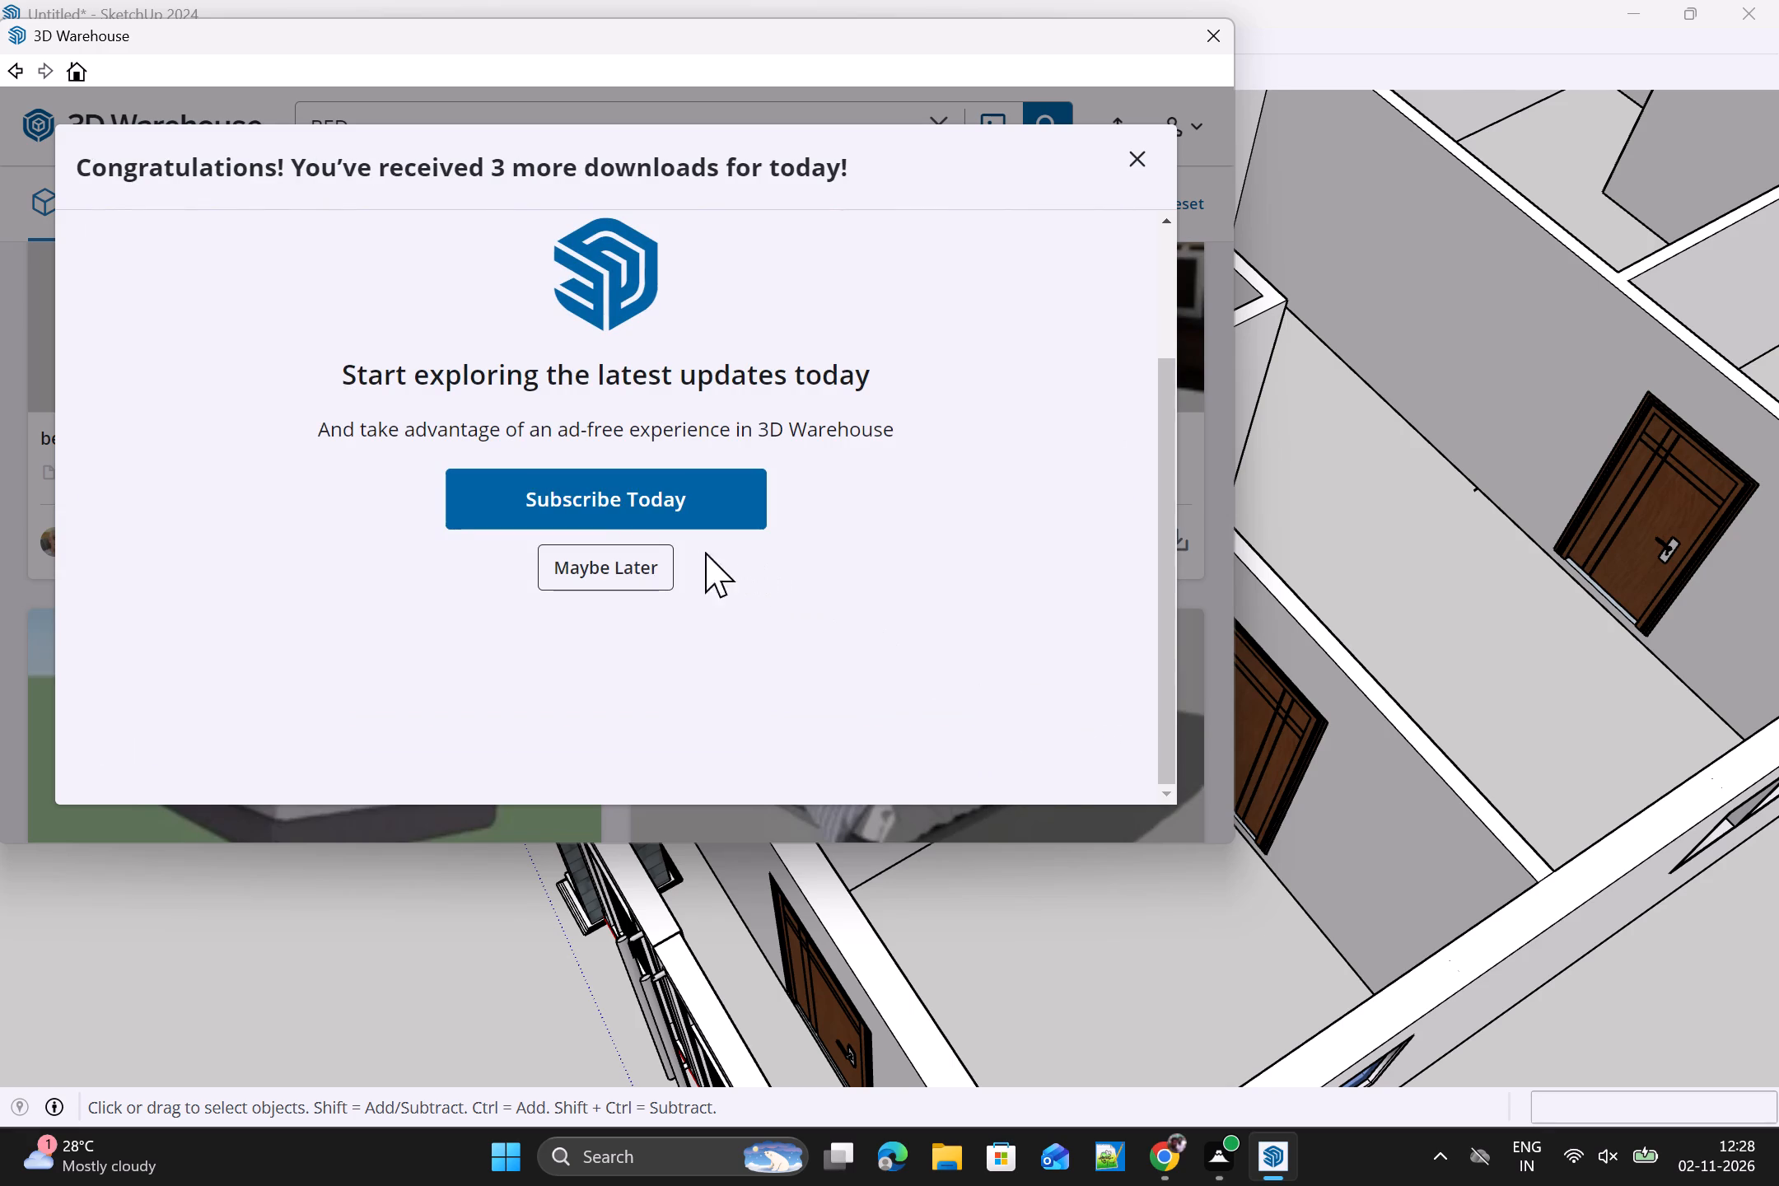
click(628, 569)
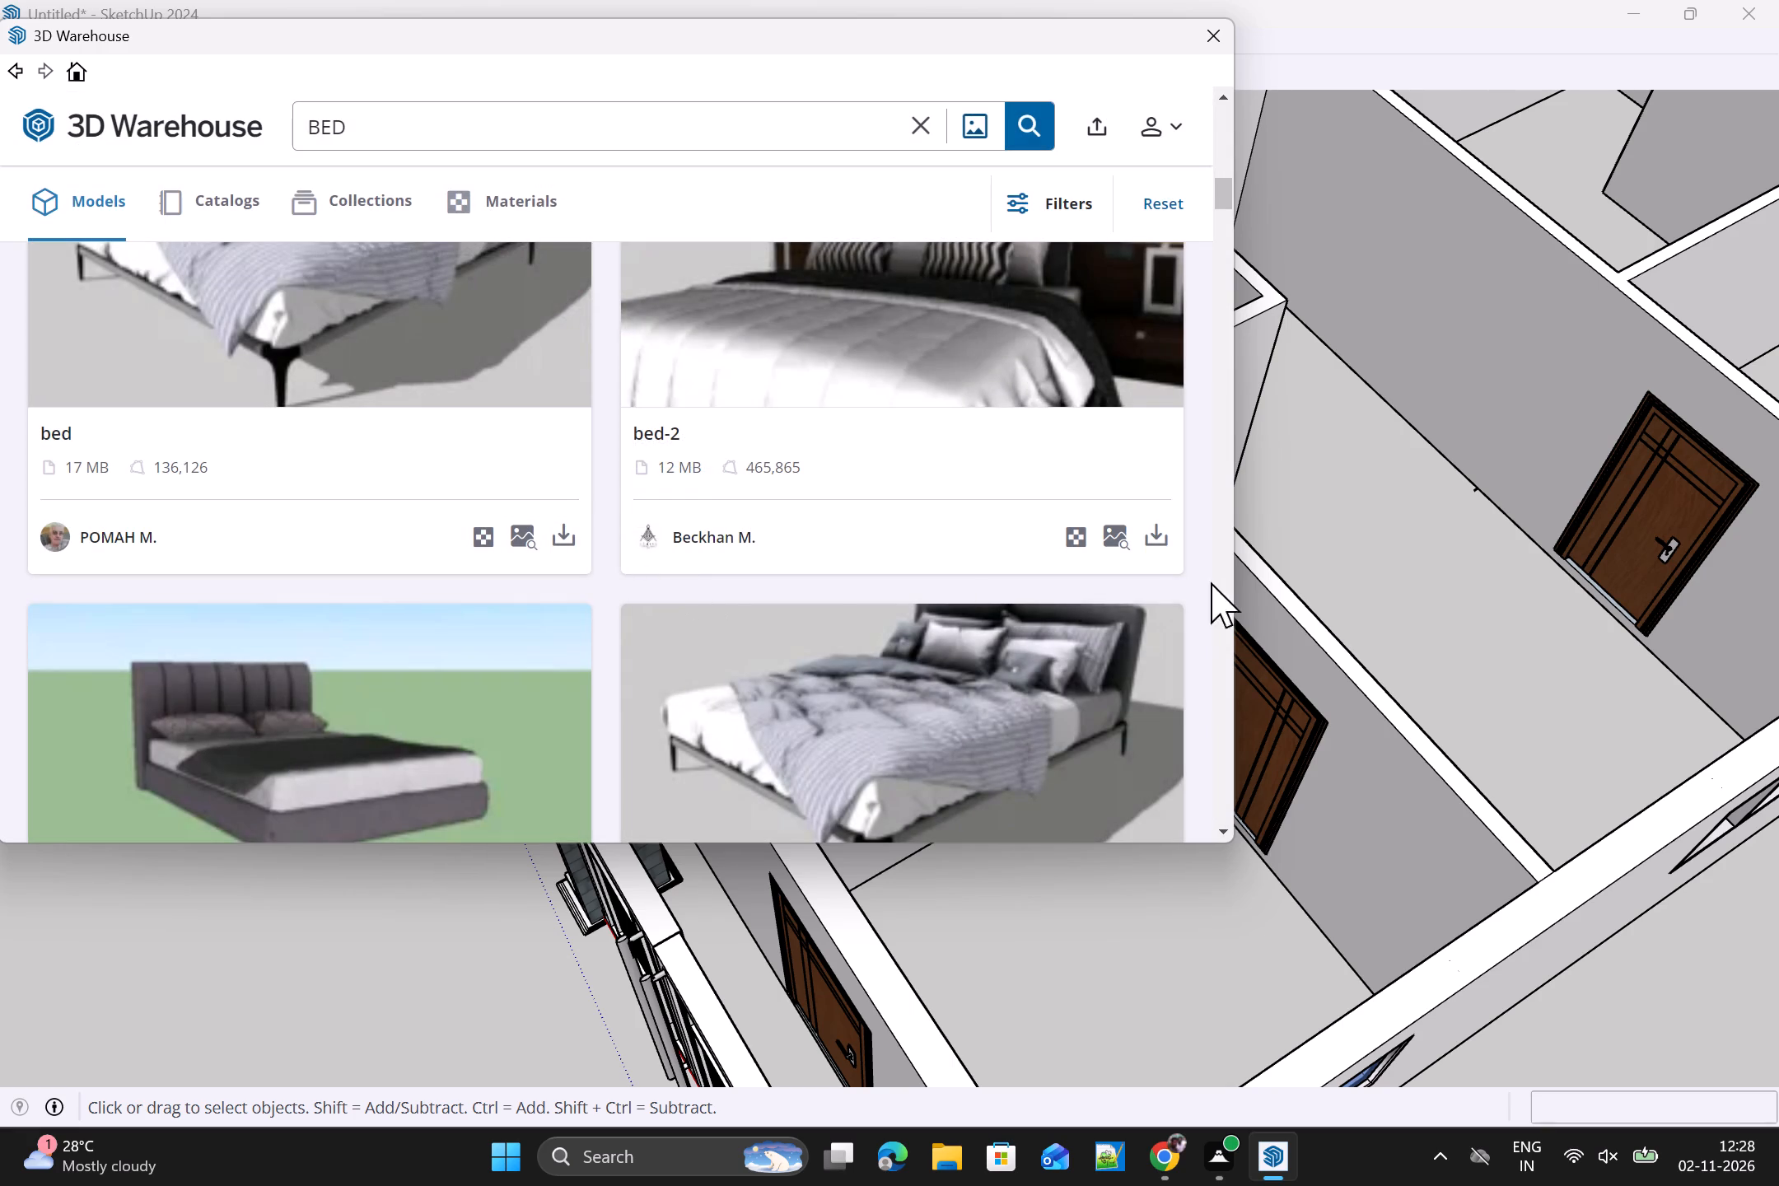
Load the bed-2 model into the house and place it in the front corner bedroom, with its headboard towards the window wall.
click(1163, 530)
click(550, 469)
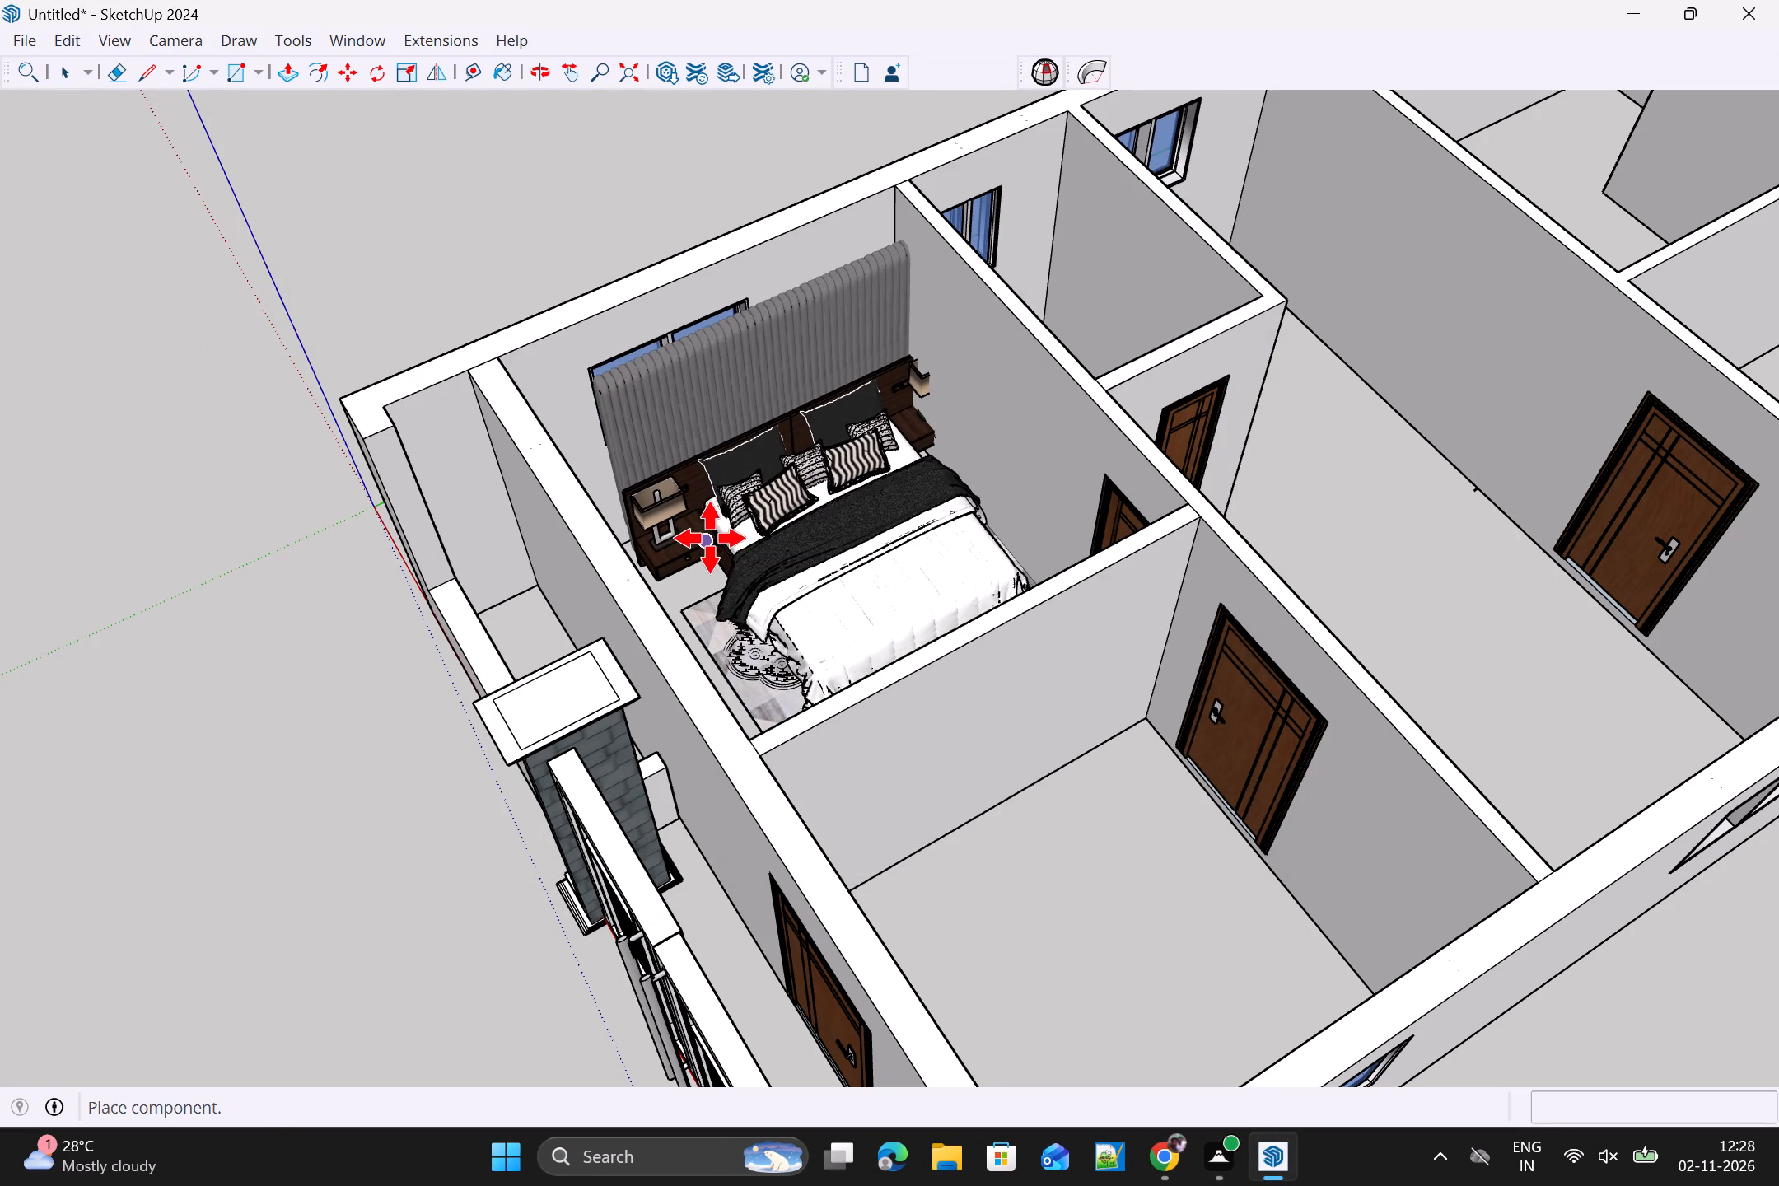
middle_drag(710, 543, 918, 727)
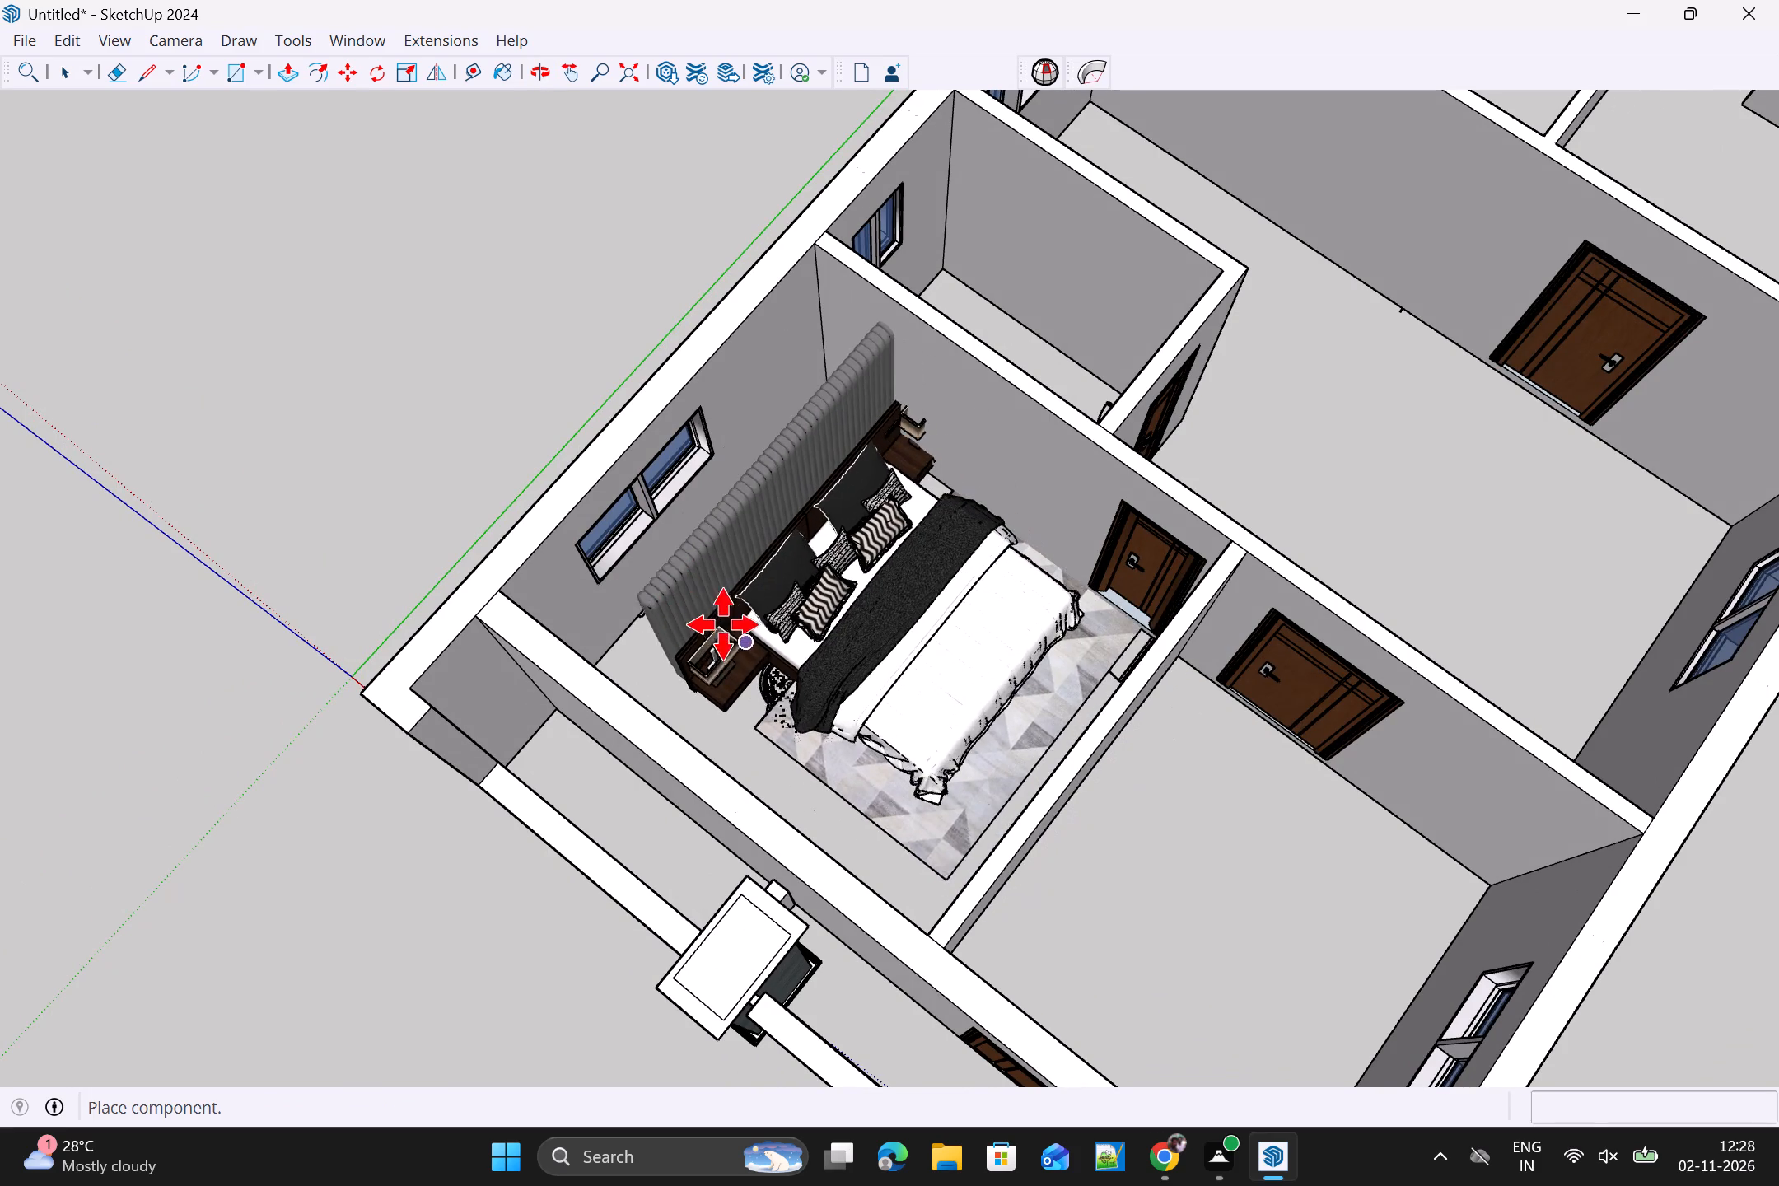
click(714, 617)
Copy the bed and place the duplicate in the bedroom at the opposite end of the house, against the partition wall's edge.
middle_drag(1218, 546, 700, 564)
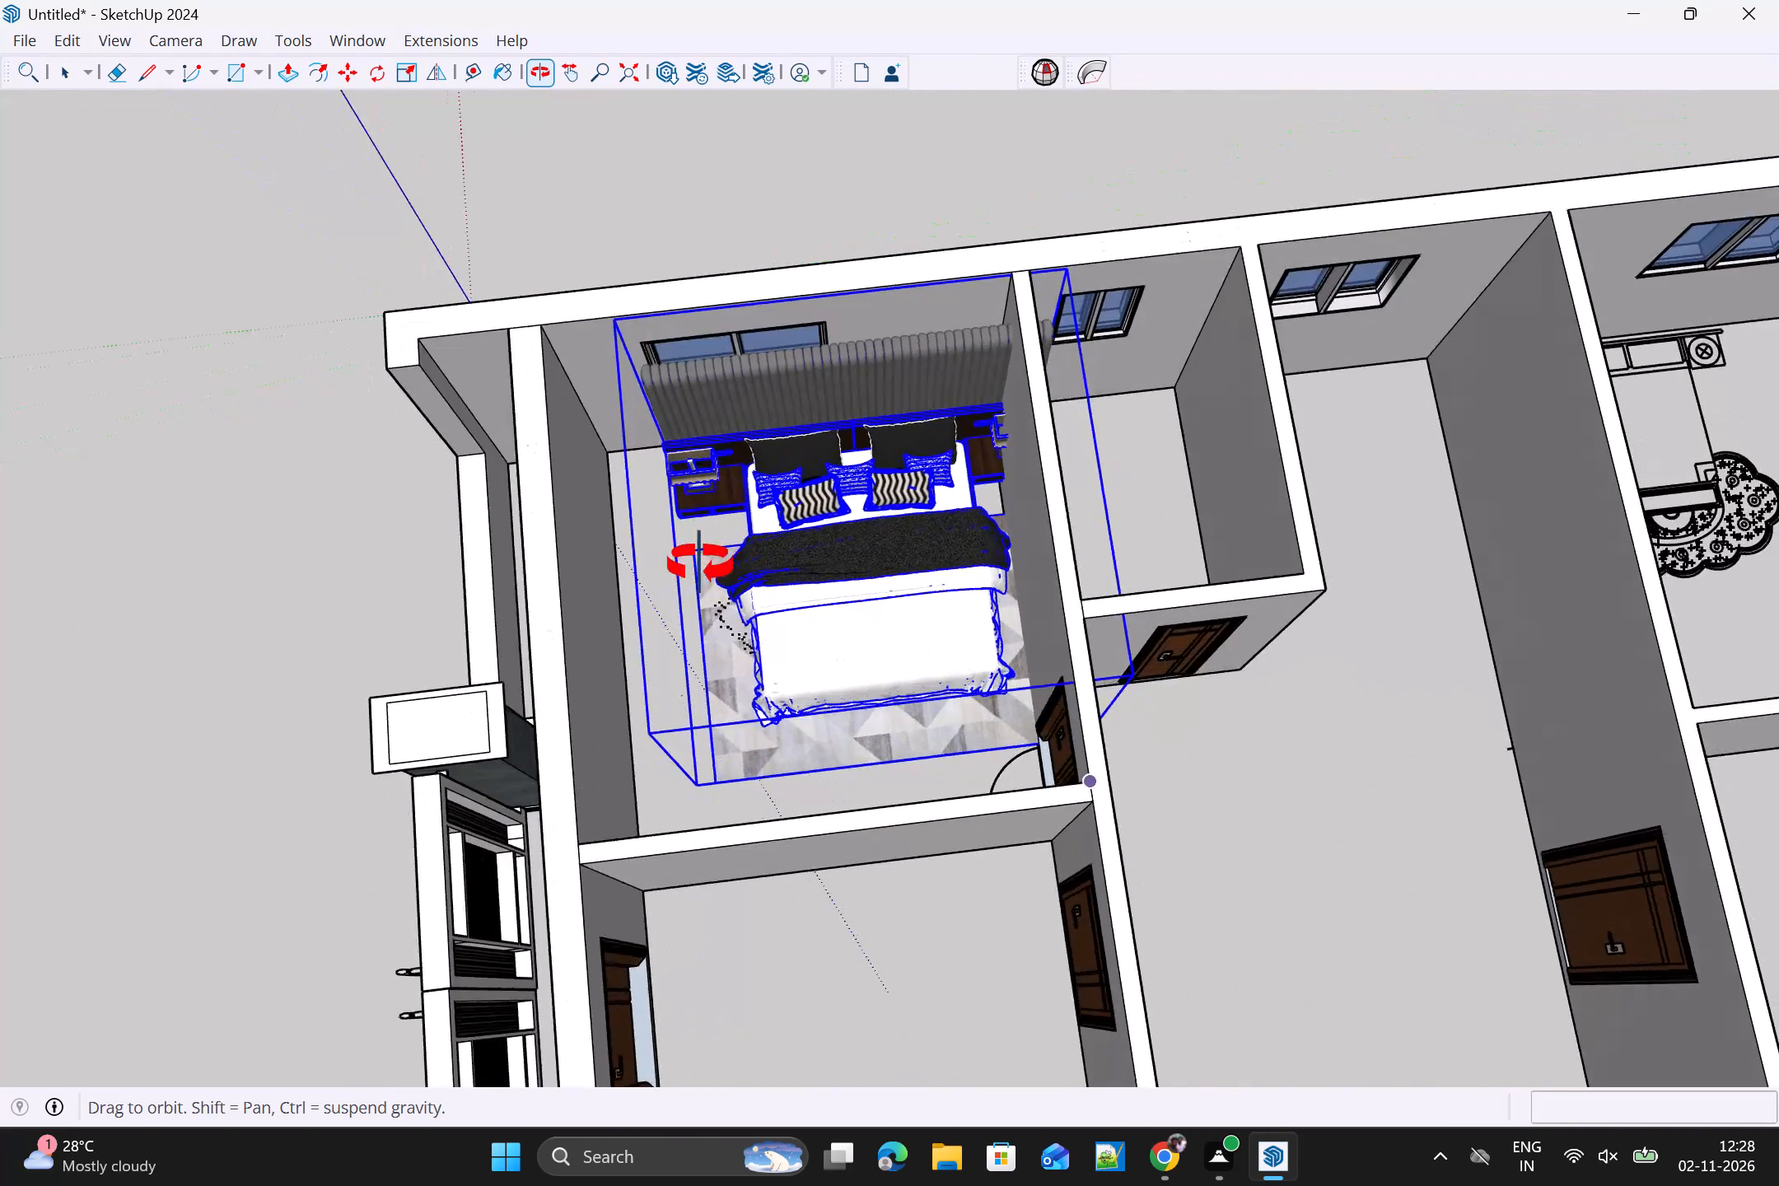
middle_drag(700, 564, 633, 531)
key(ctrl+c)
scroll(1294, 519, down, 2)
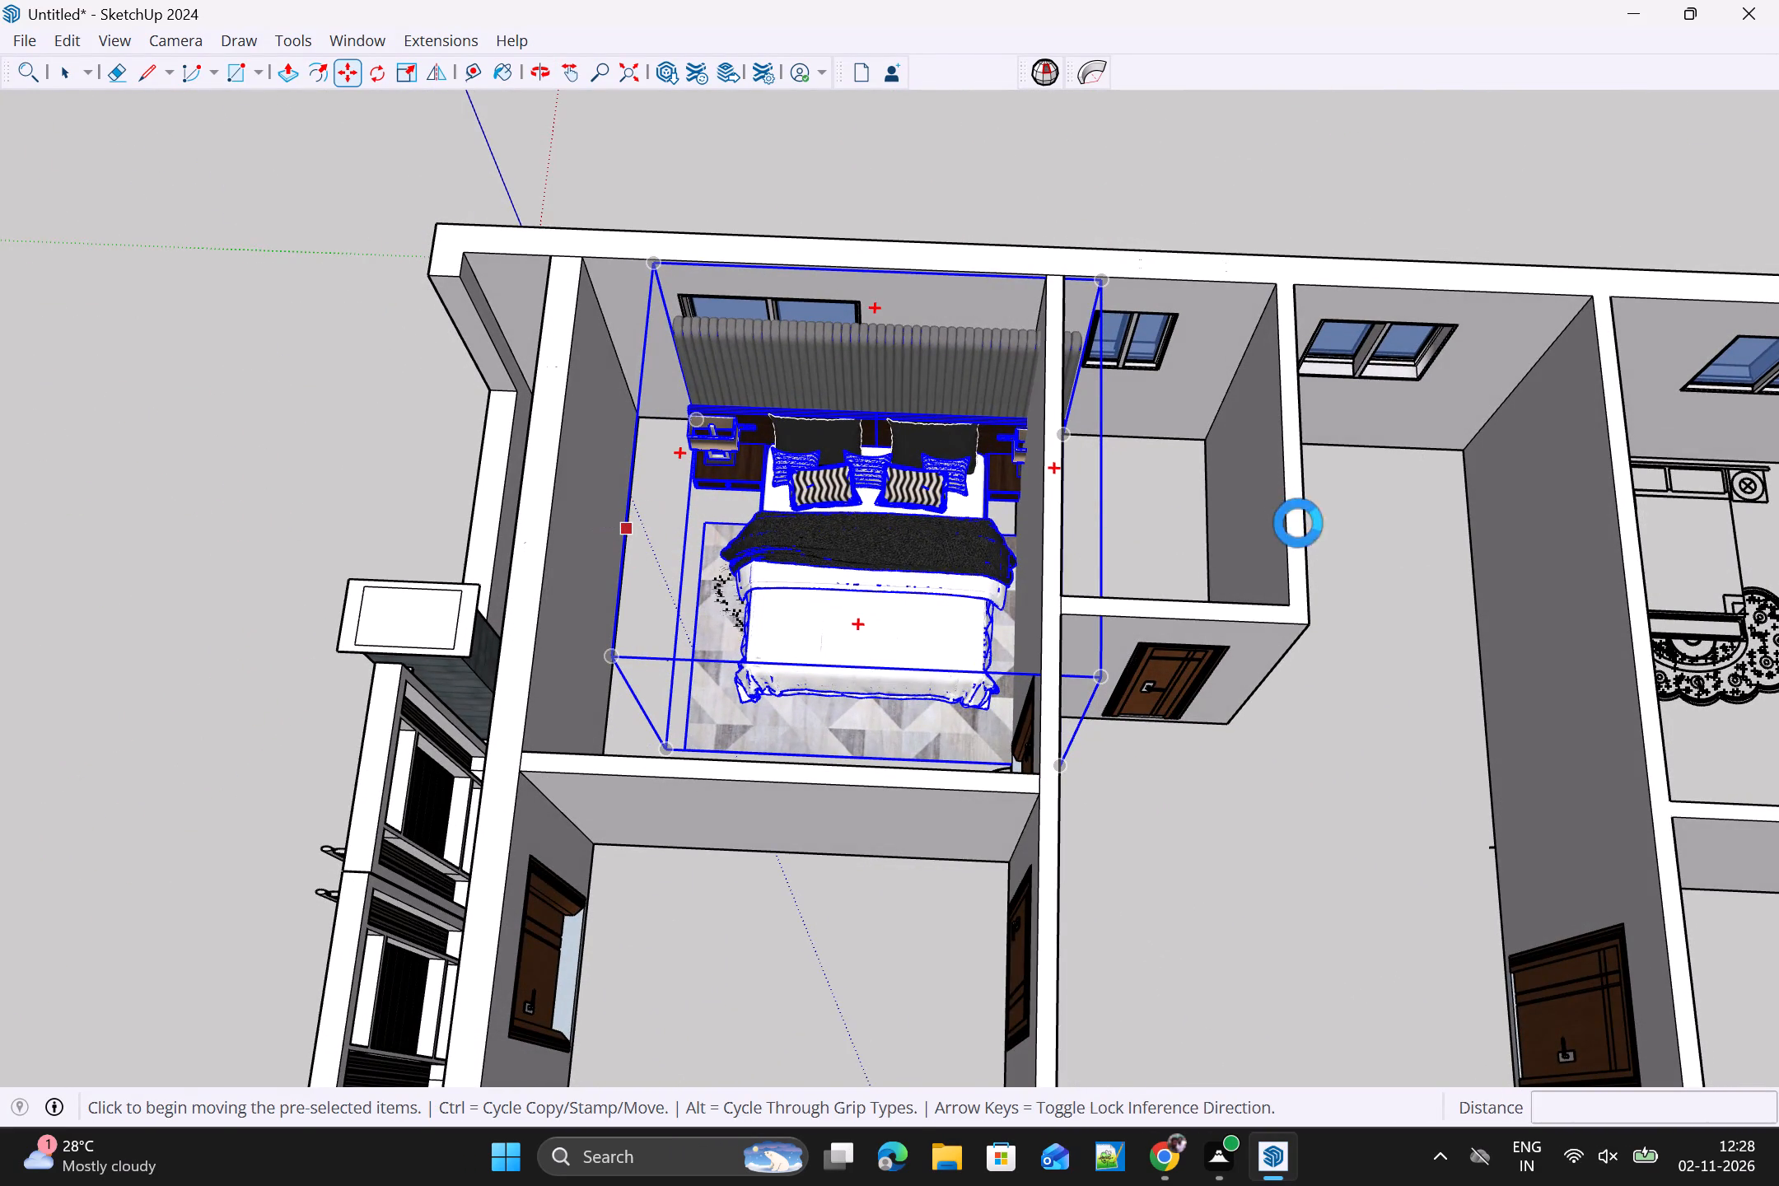
shift+middle_drag(1365, 547, 1126, 543)
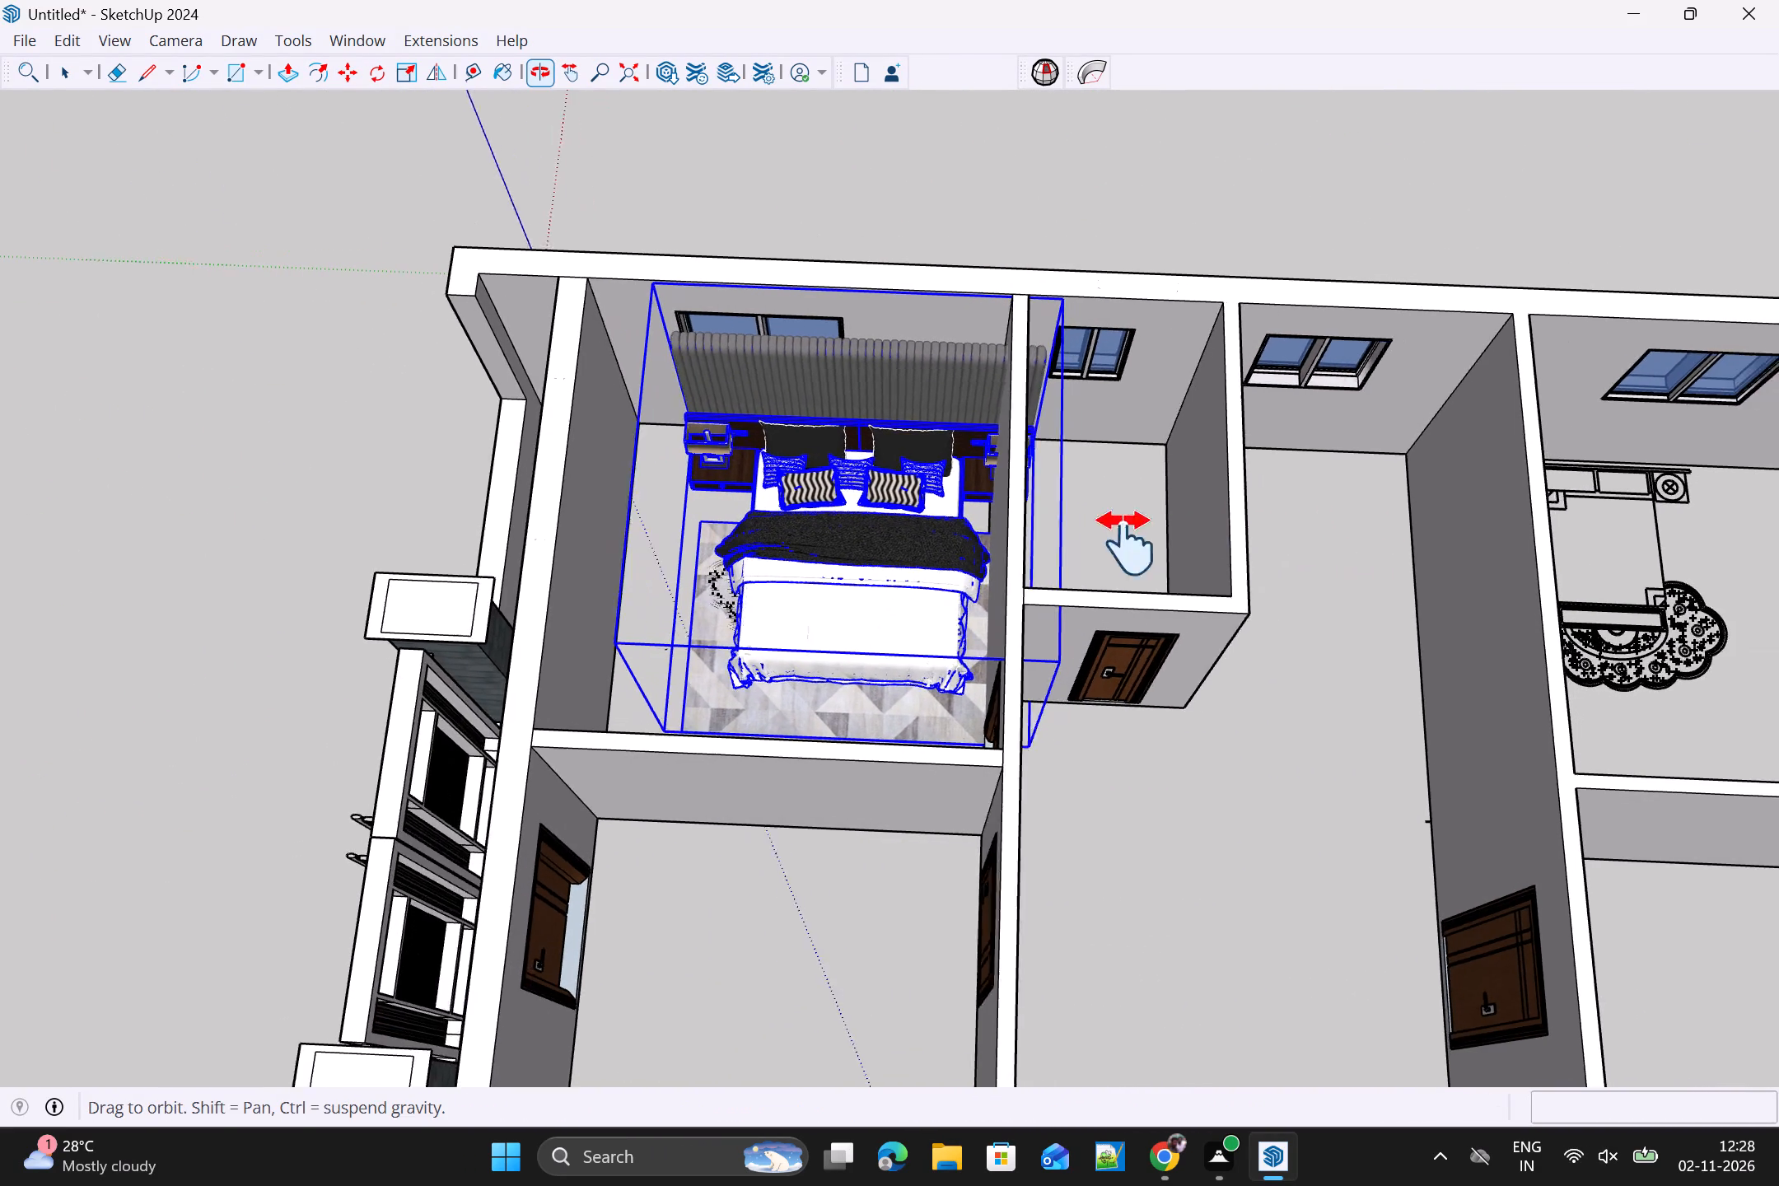
shift+middle_drag(1126, 543, 783, 494)
key(ctrl+v)
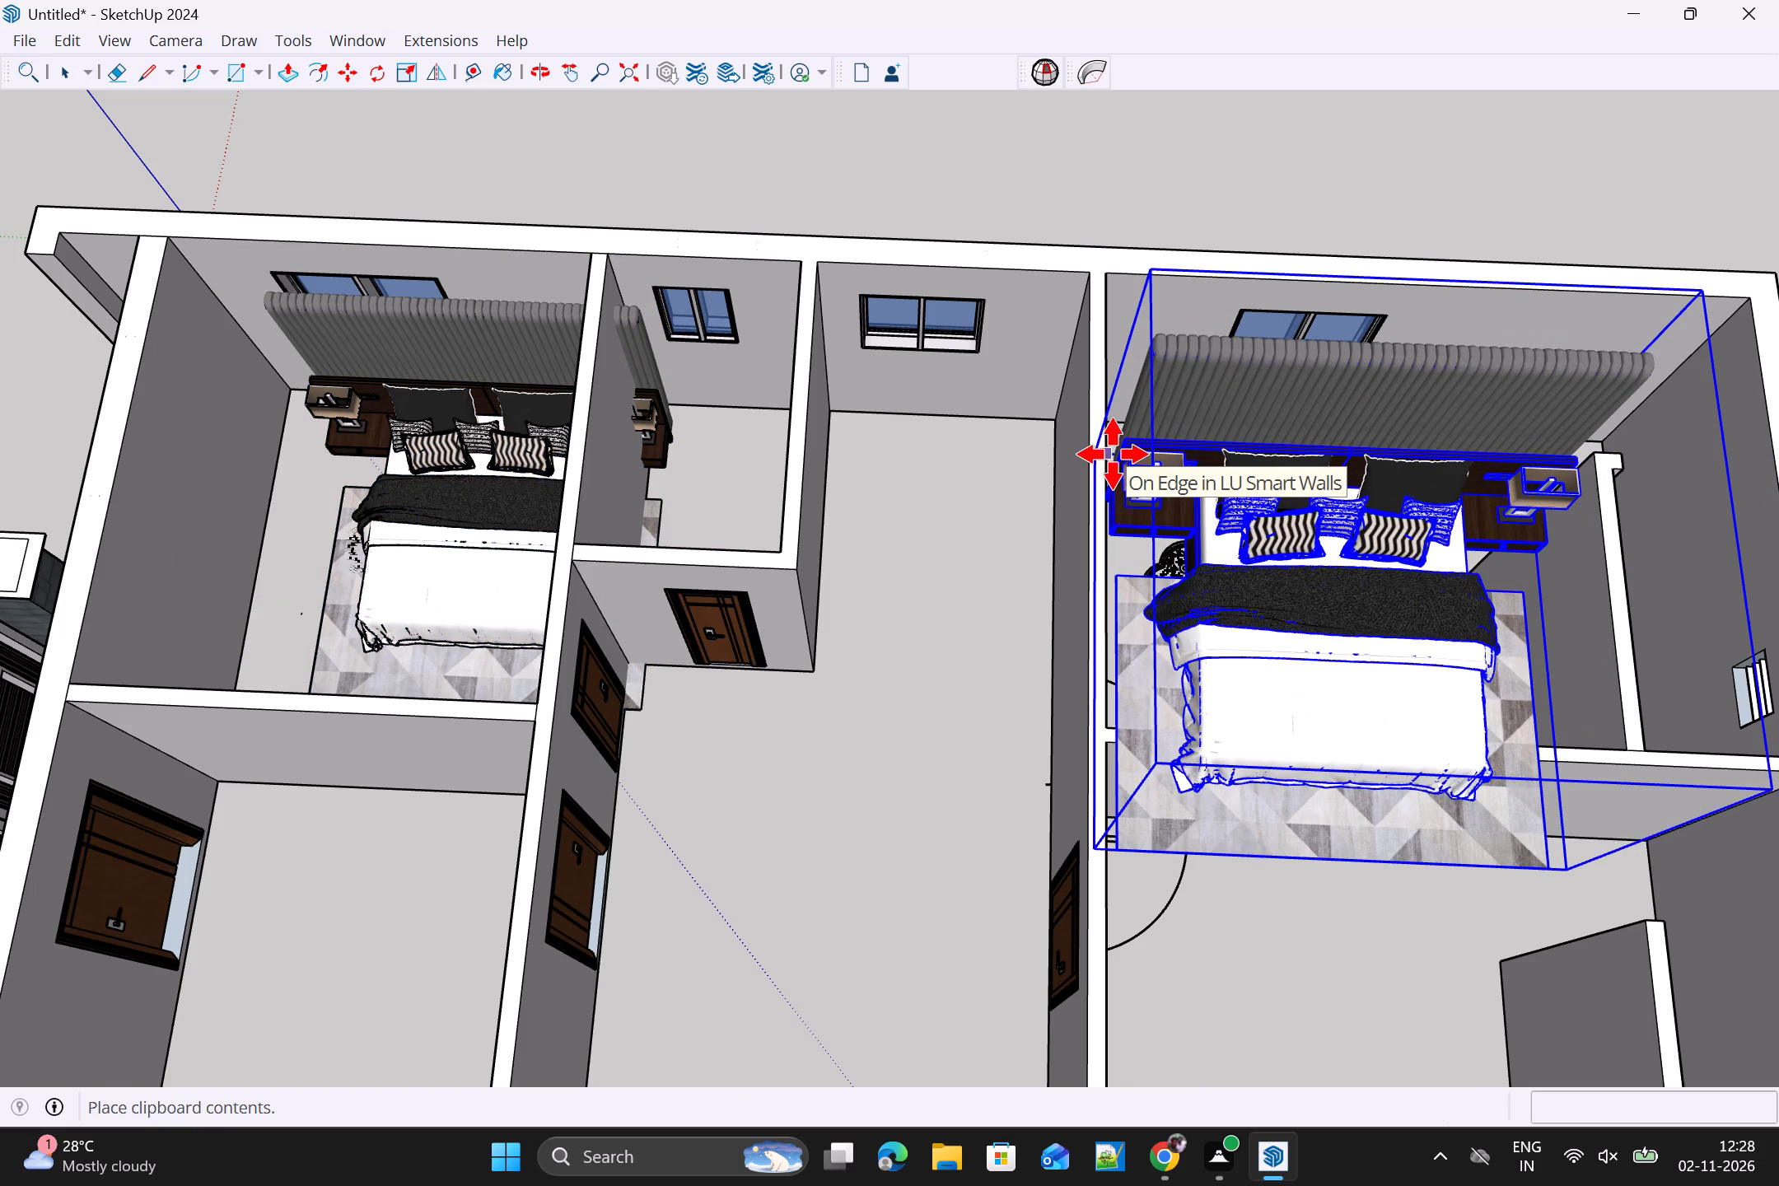
click(1113, 454)
Examine the positions of both beds in their bedrooms from several angles.
scroll(1205, 521, down, 3)
scroll(1230, 588, down, 3)
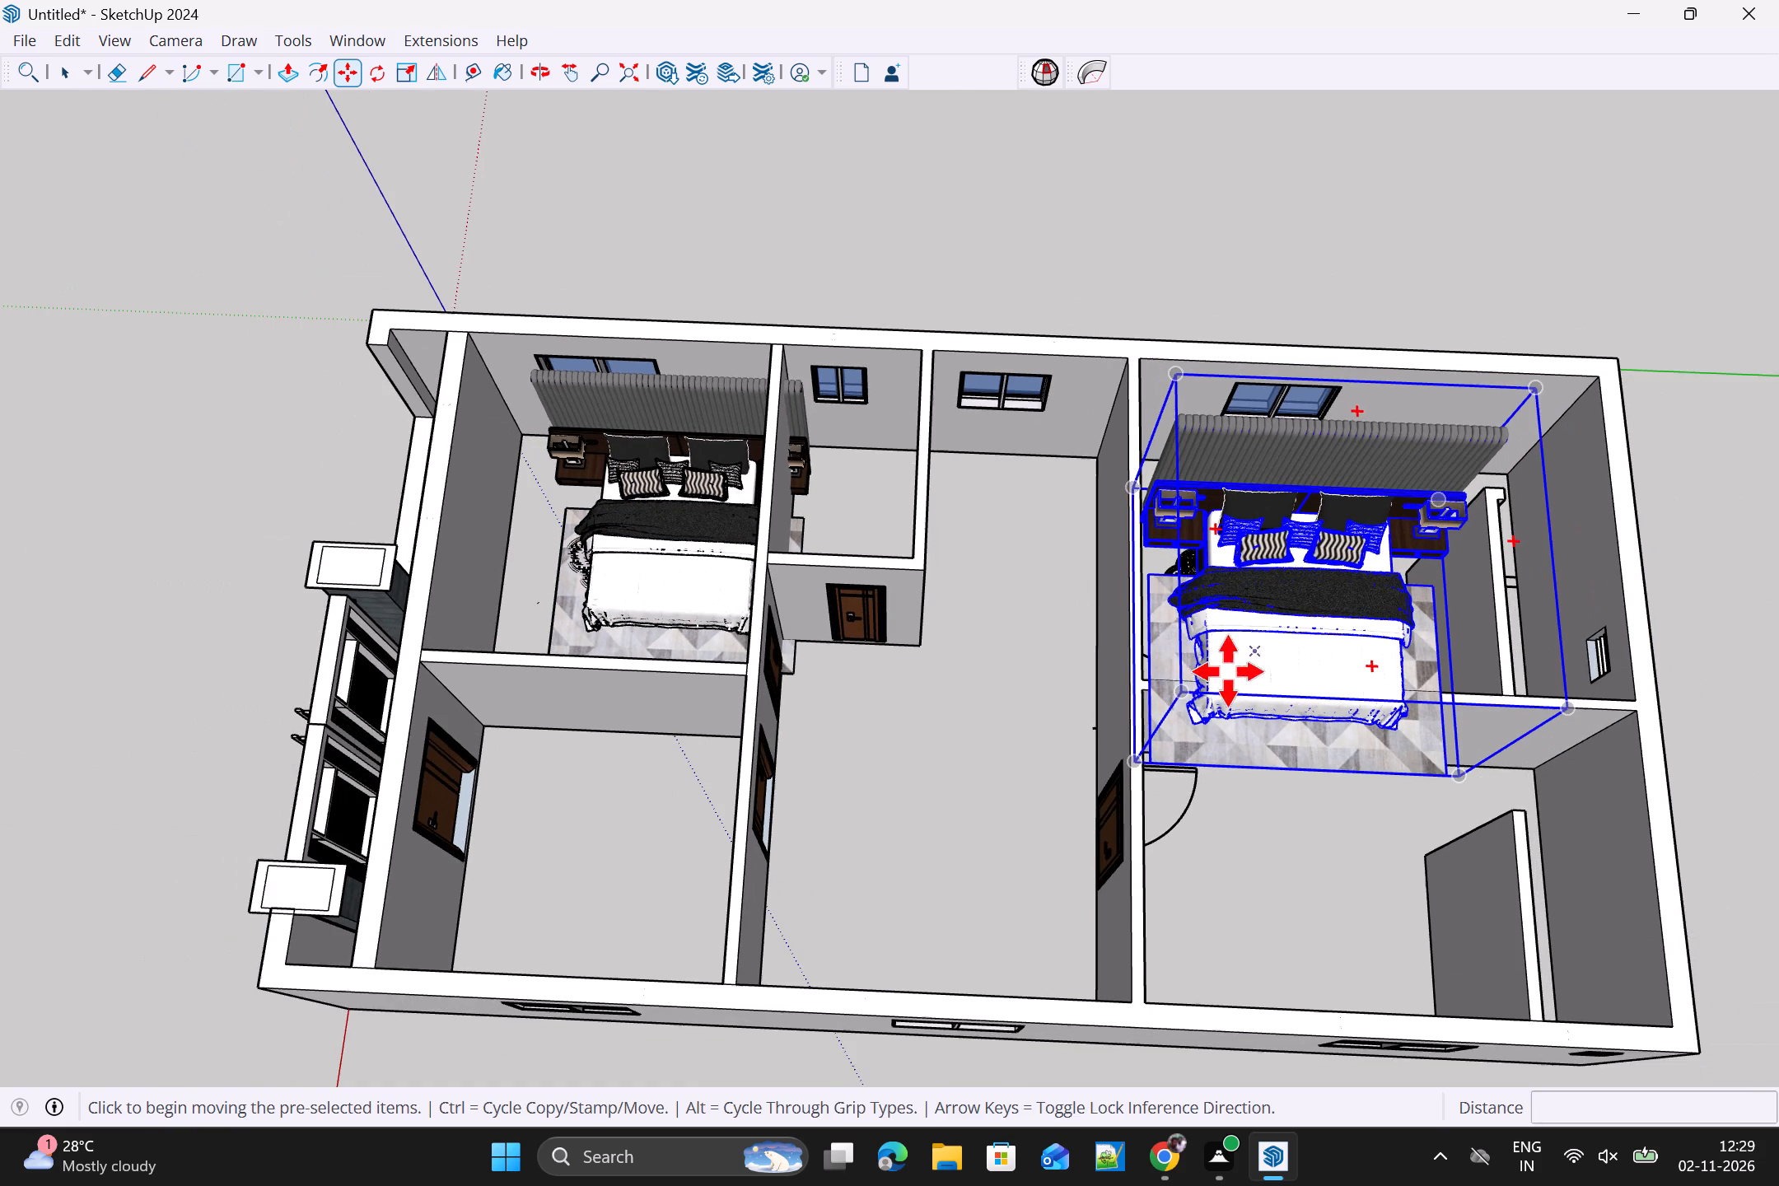
middle_drag(1110, 712, 1571, 800)
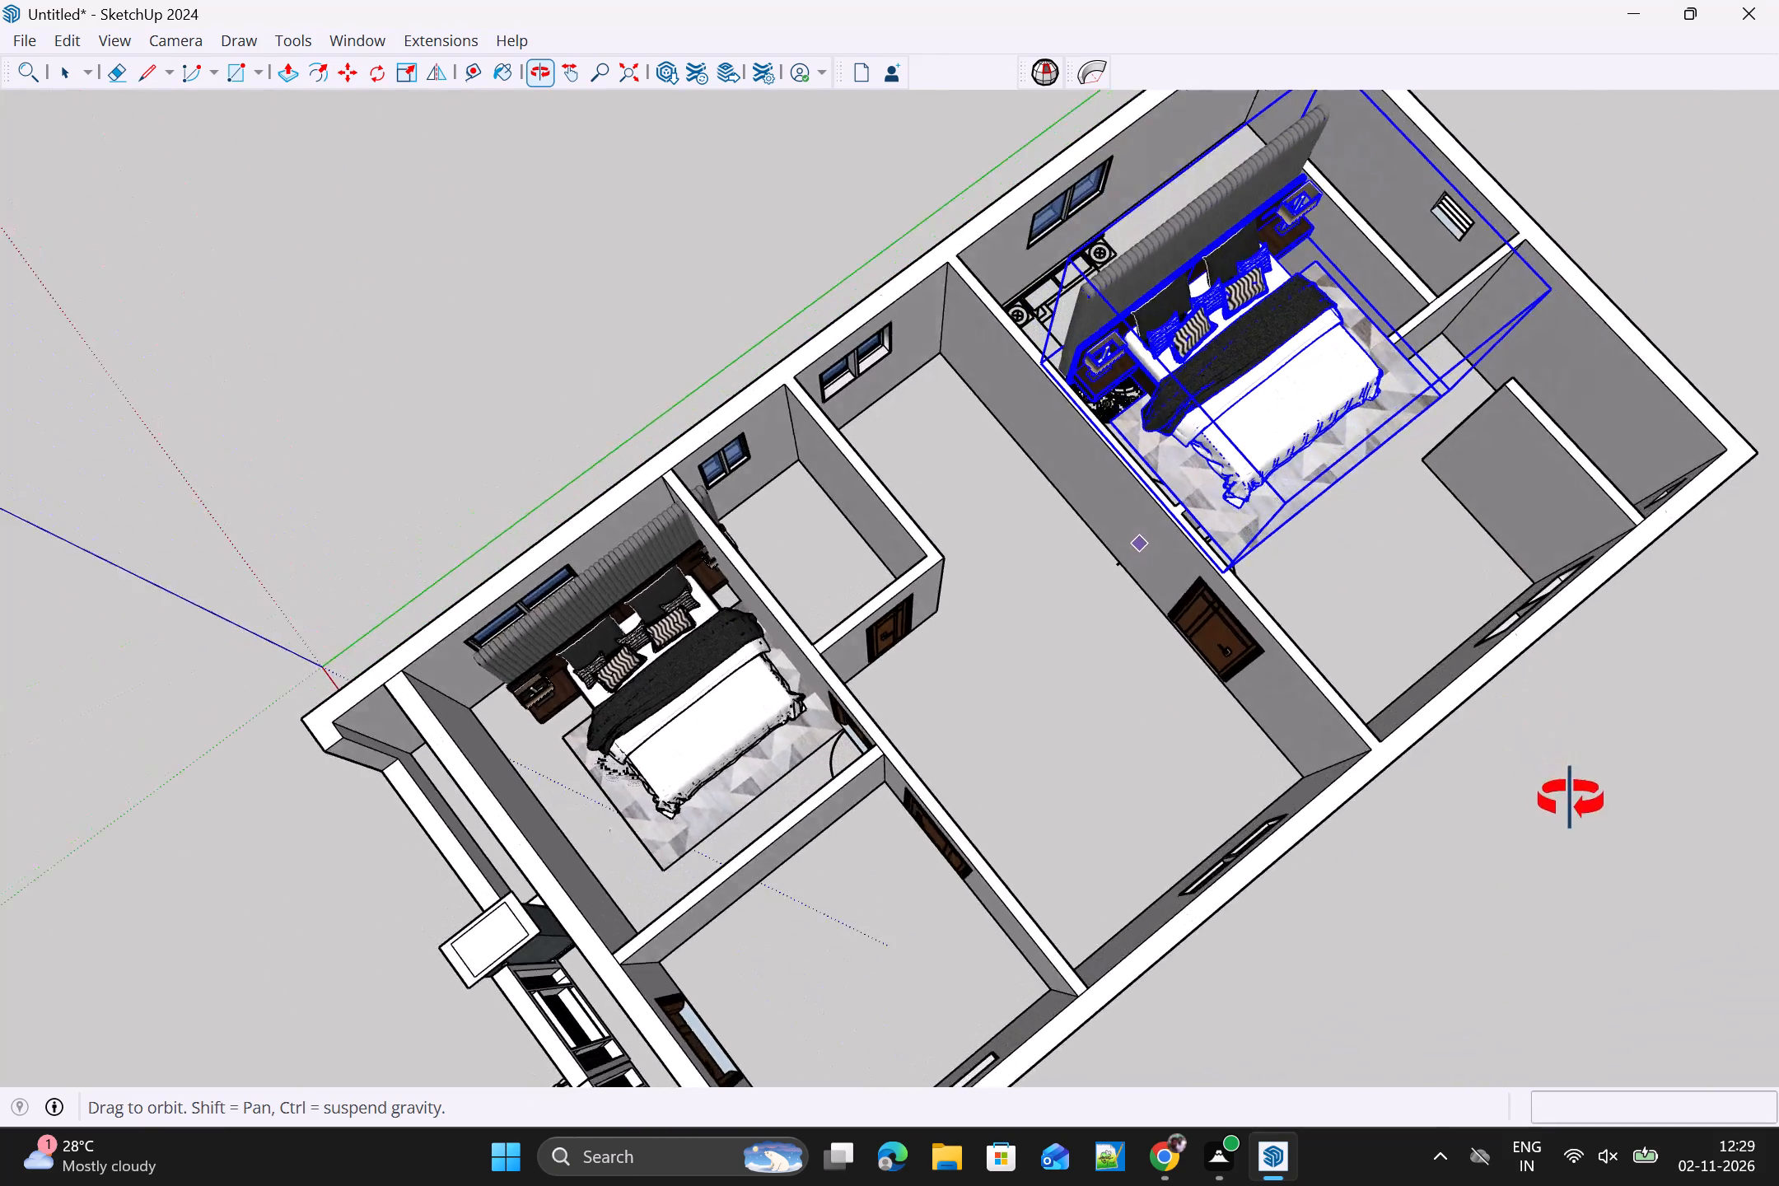
middle_drag(1571, 800, 1325, 888)
key(space)
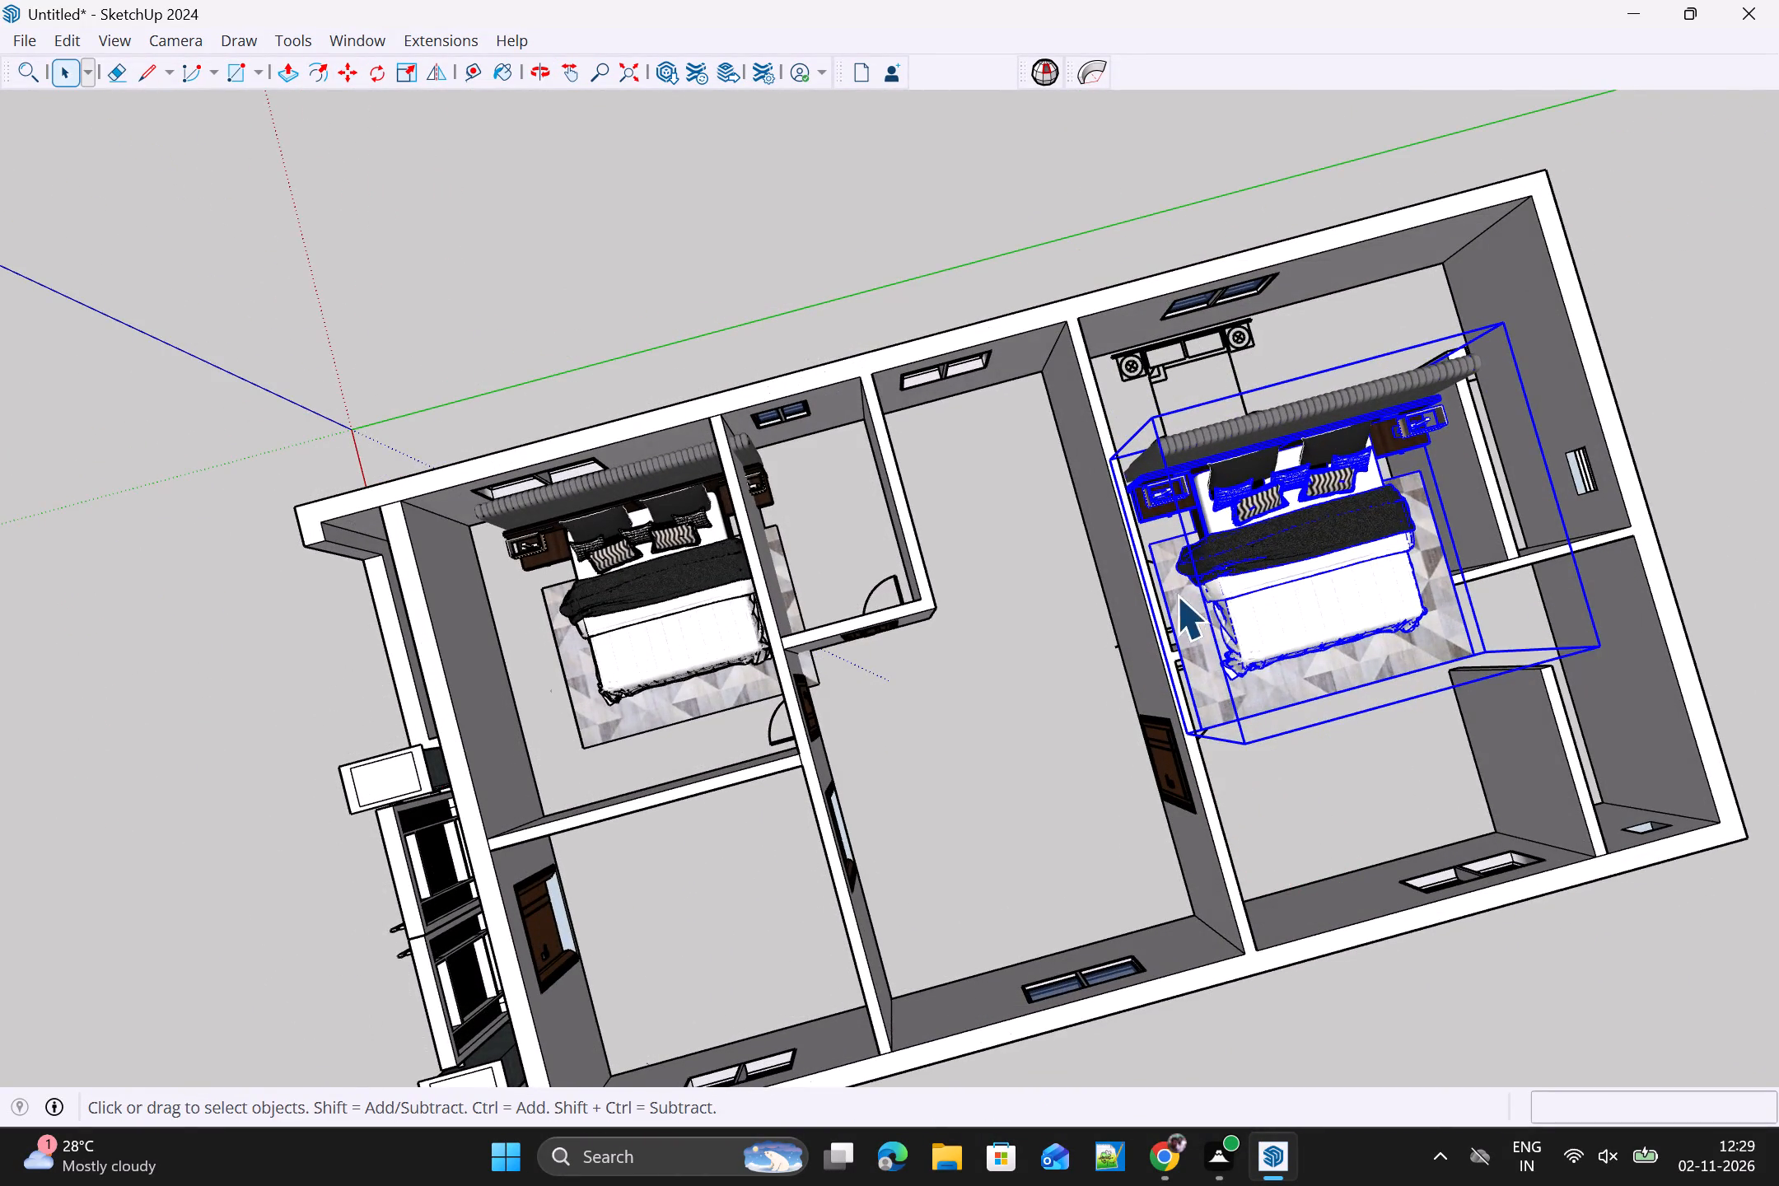
middle_drag(1182, 600, 1751, 559)
scroll(899, 848, up, 1)
middle_drag(899, 847, 726, 521)
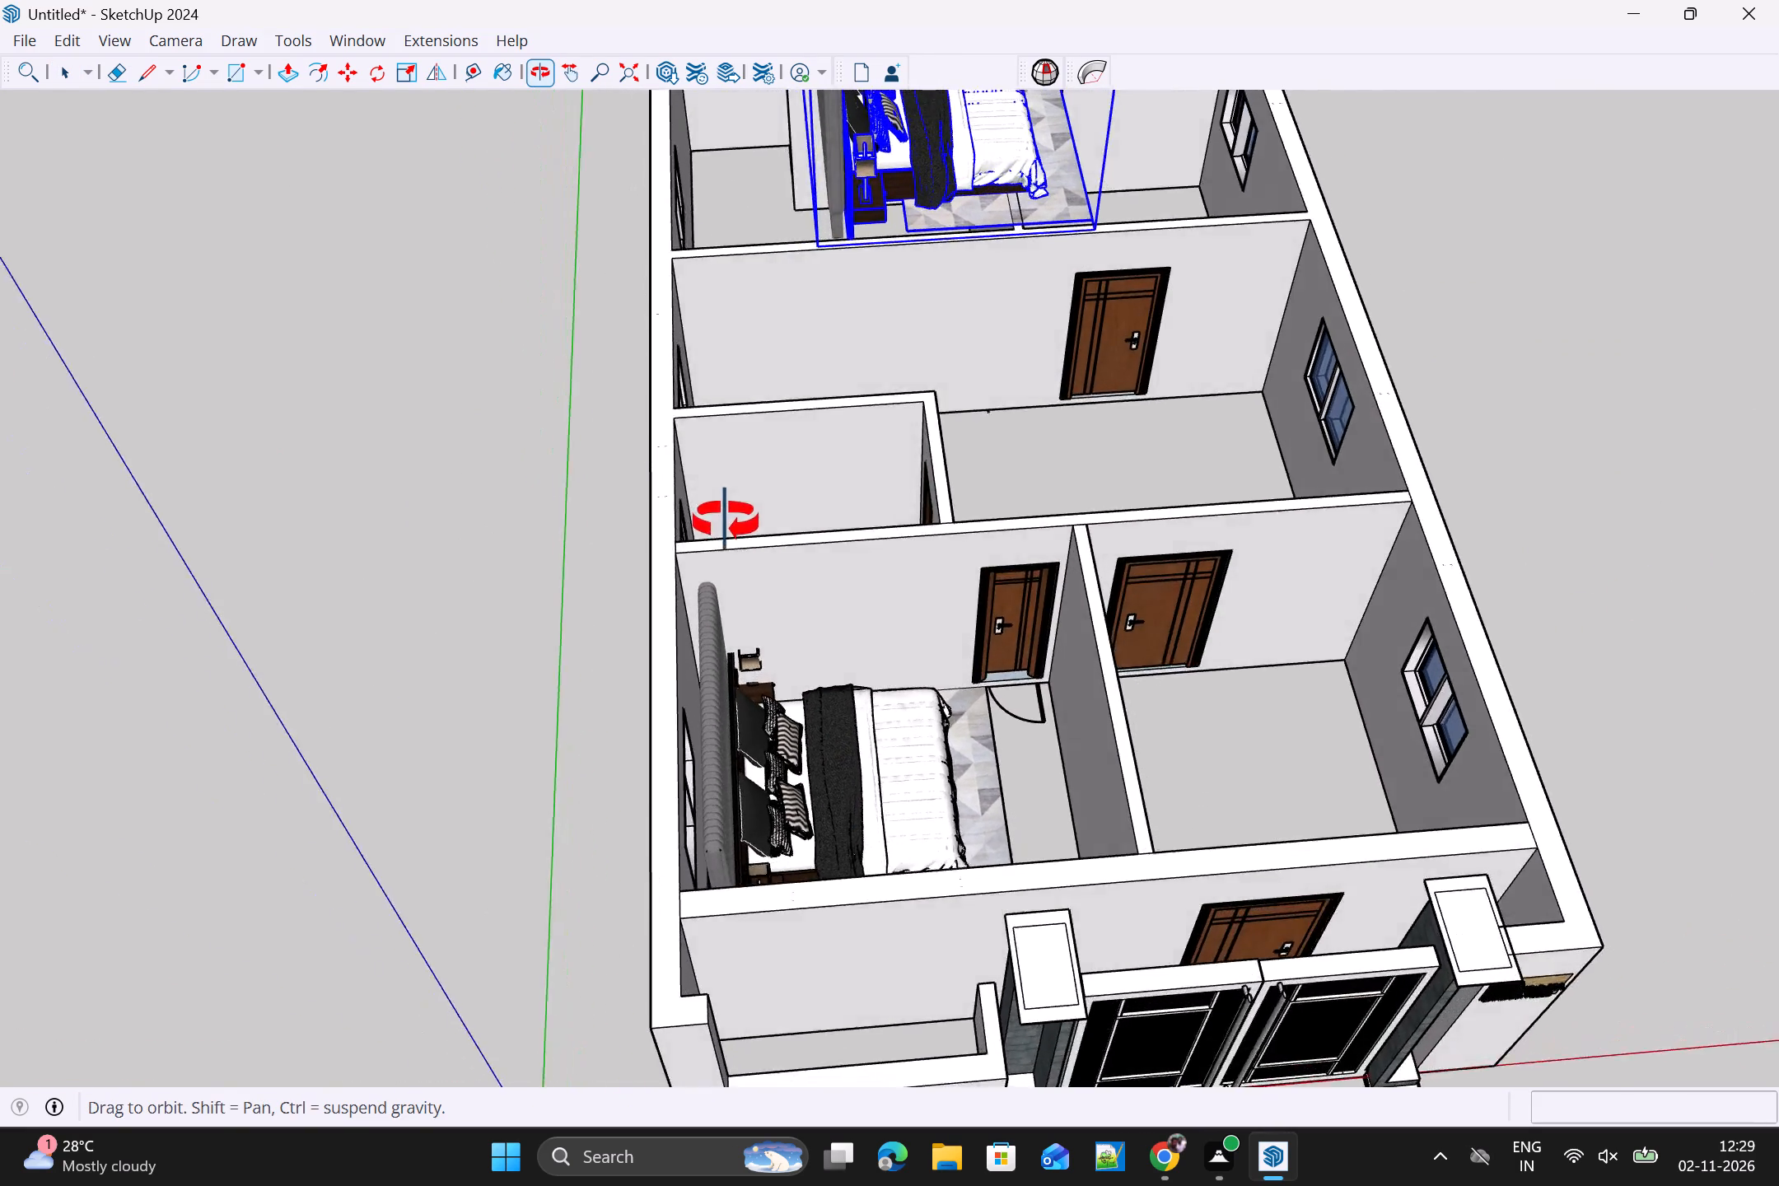
middle_drag(726, 521, 534, 529)
scroll(729, 678, up, 3)
middle_drag(765, 709, 500, 804)
scroll(682, 745, up, 1)
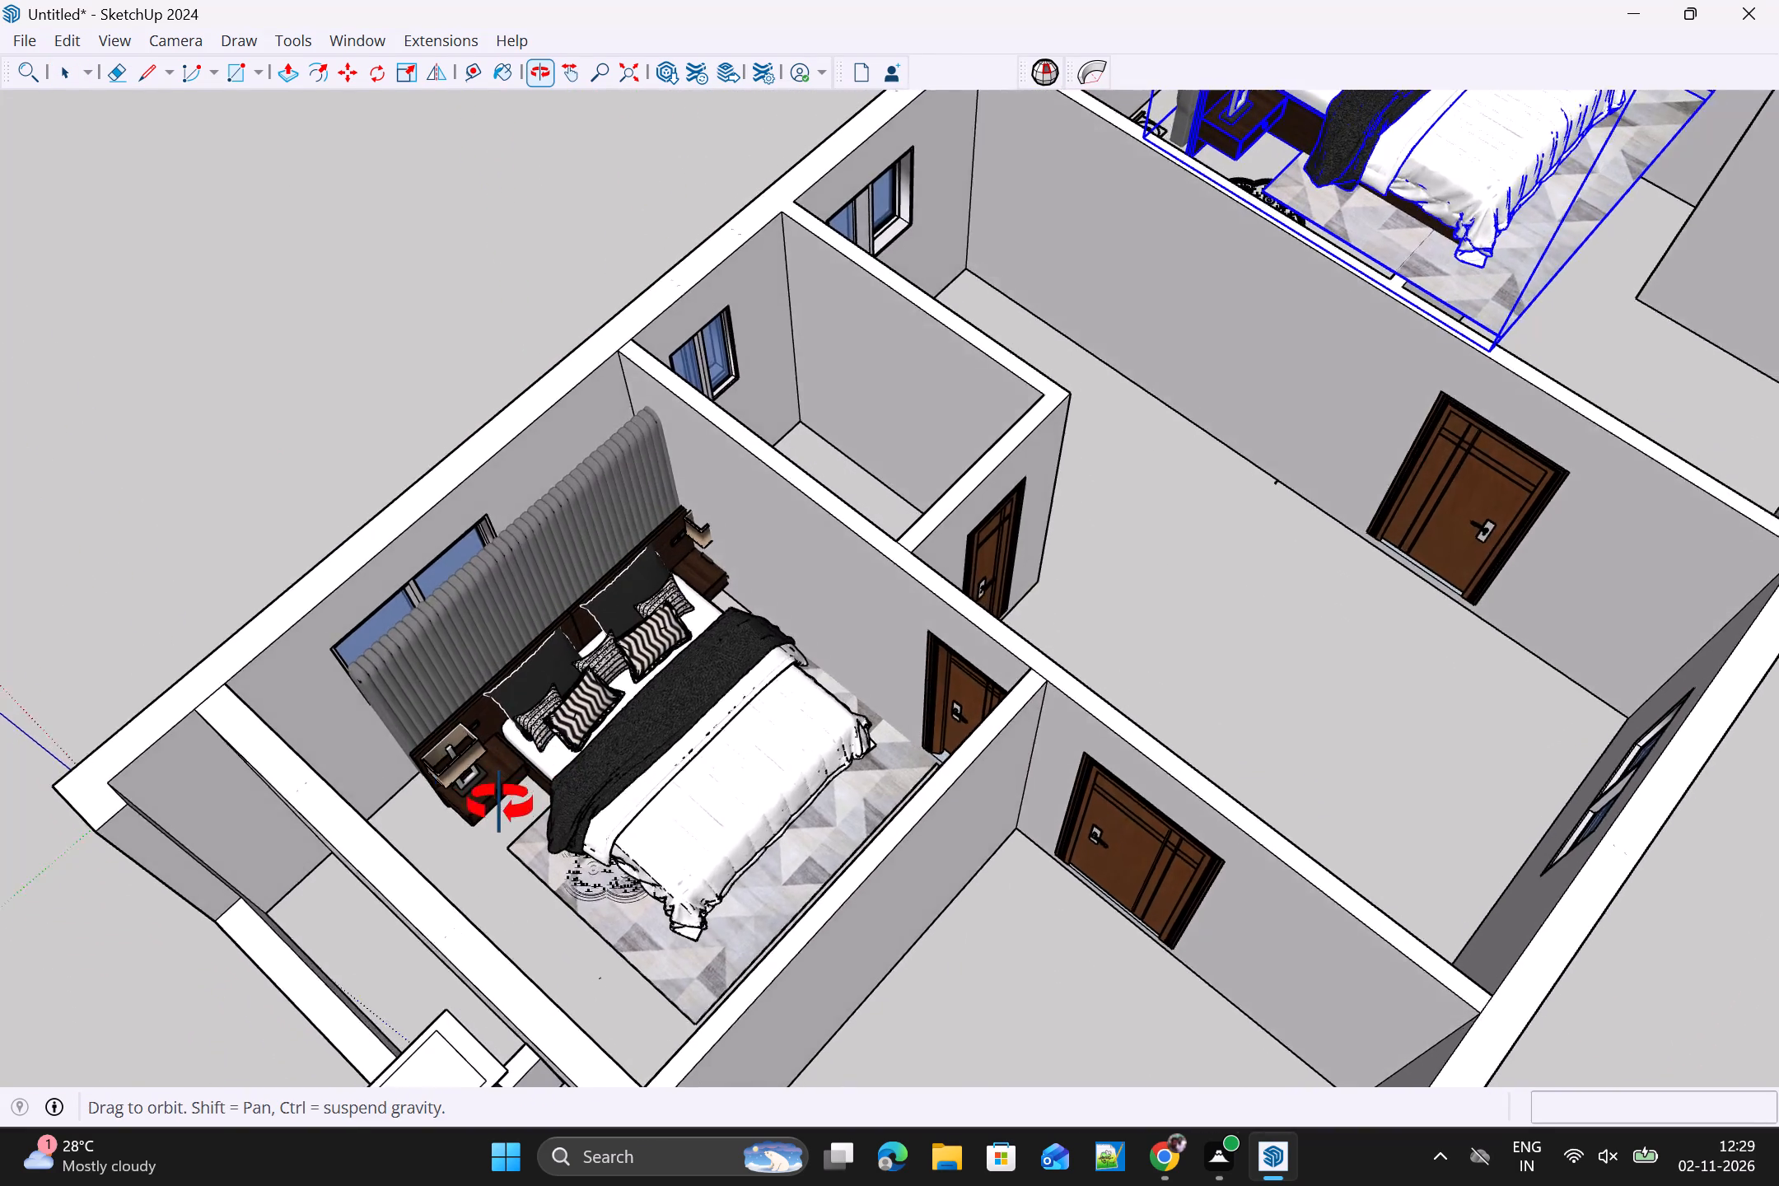
middle_drag(500, 804, 356, 796)
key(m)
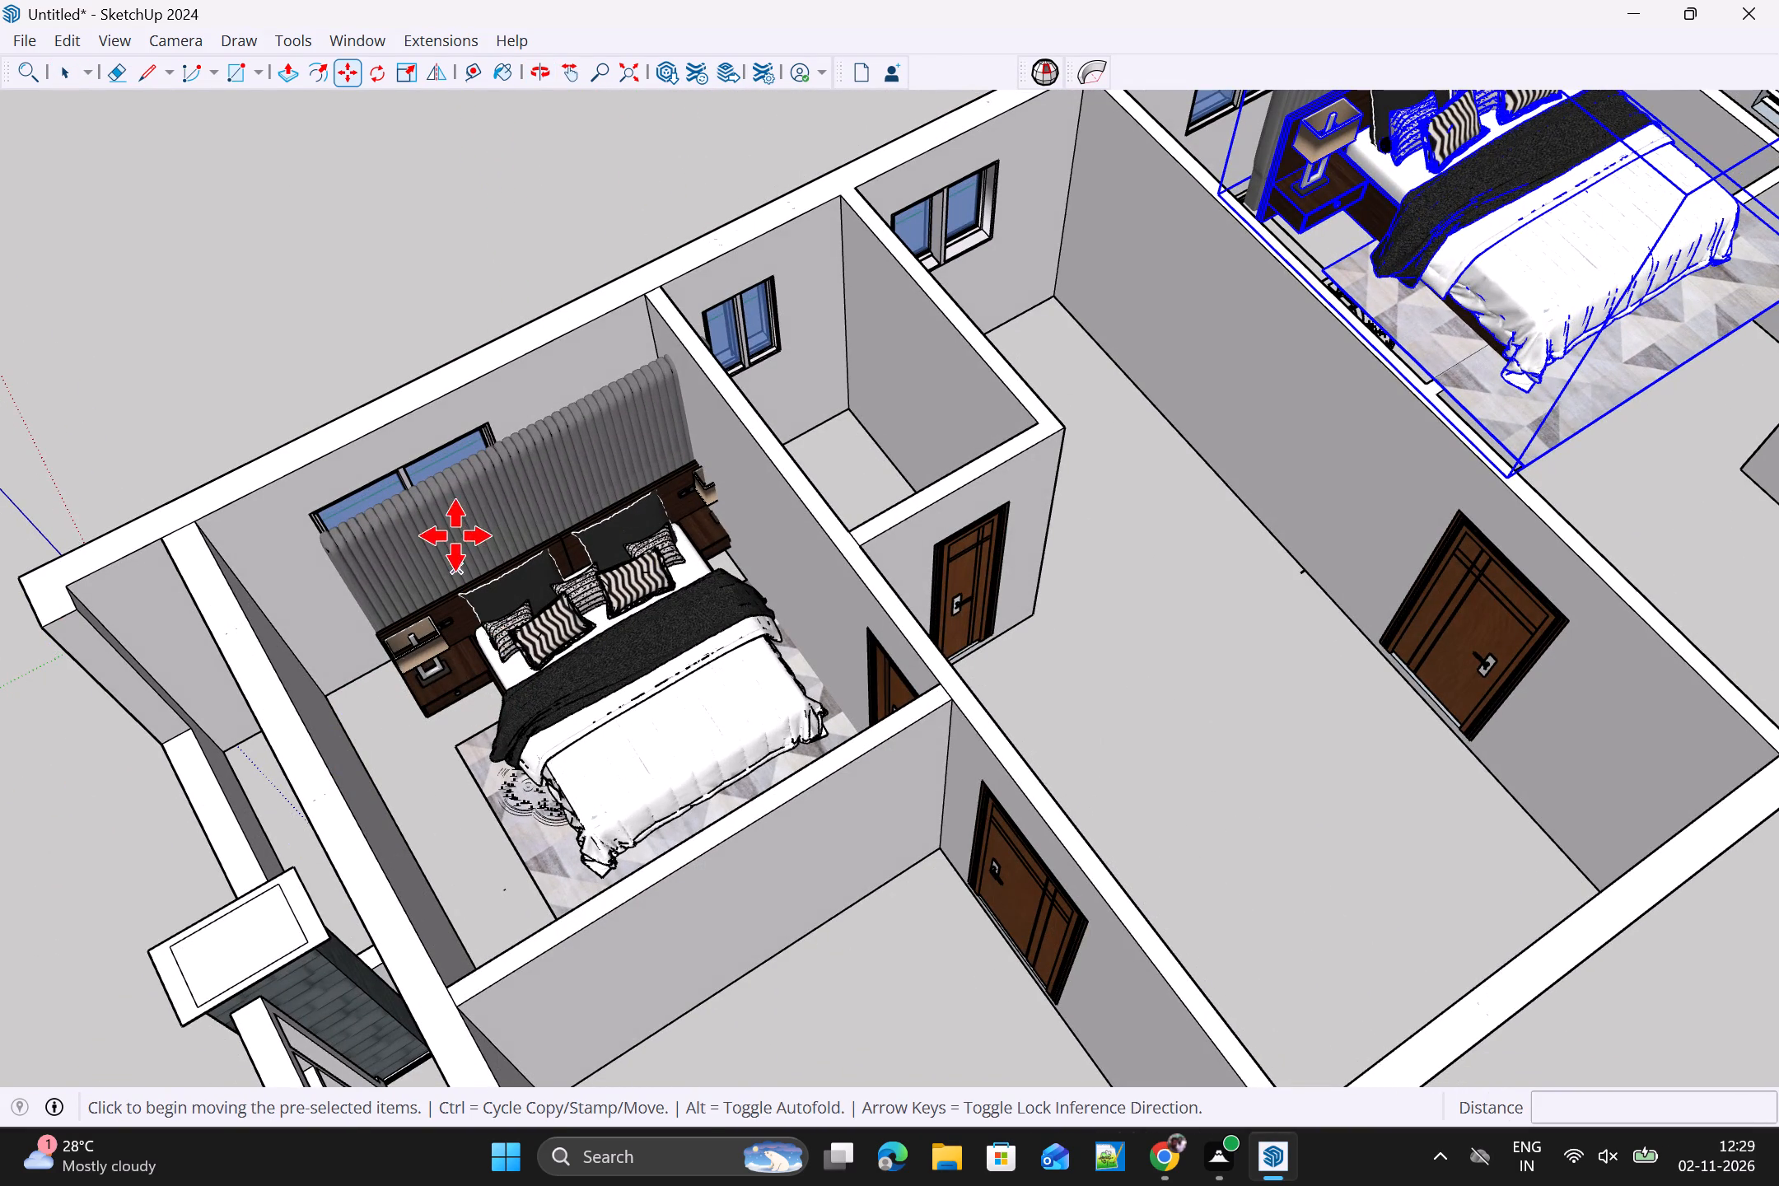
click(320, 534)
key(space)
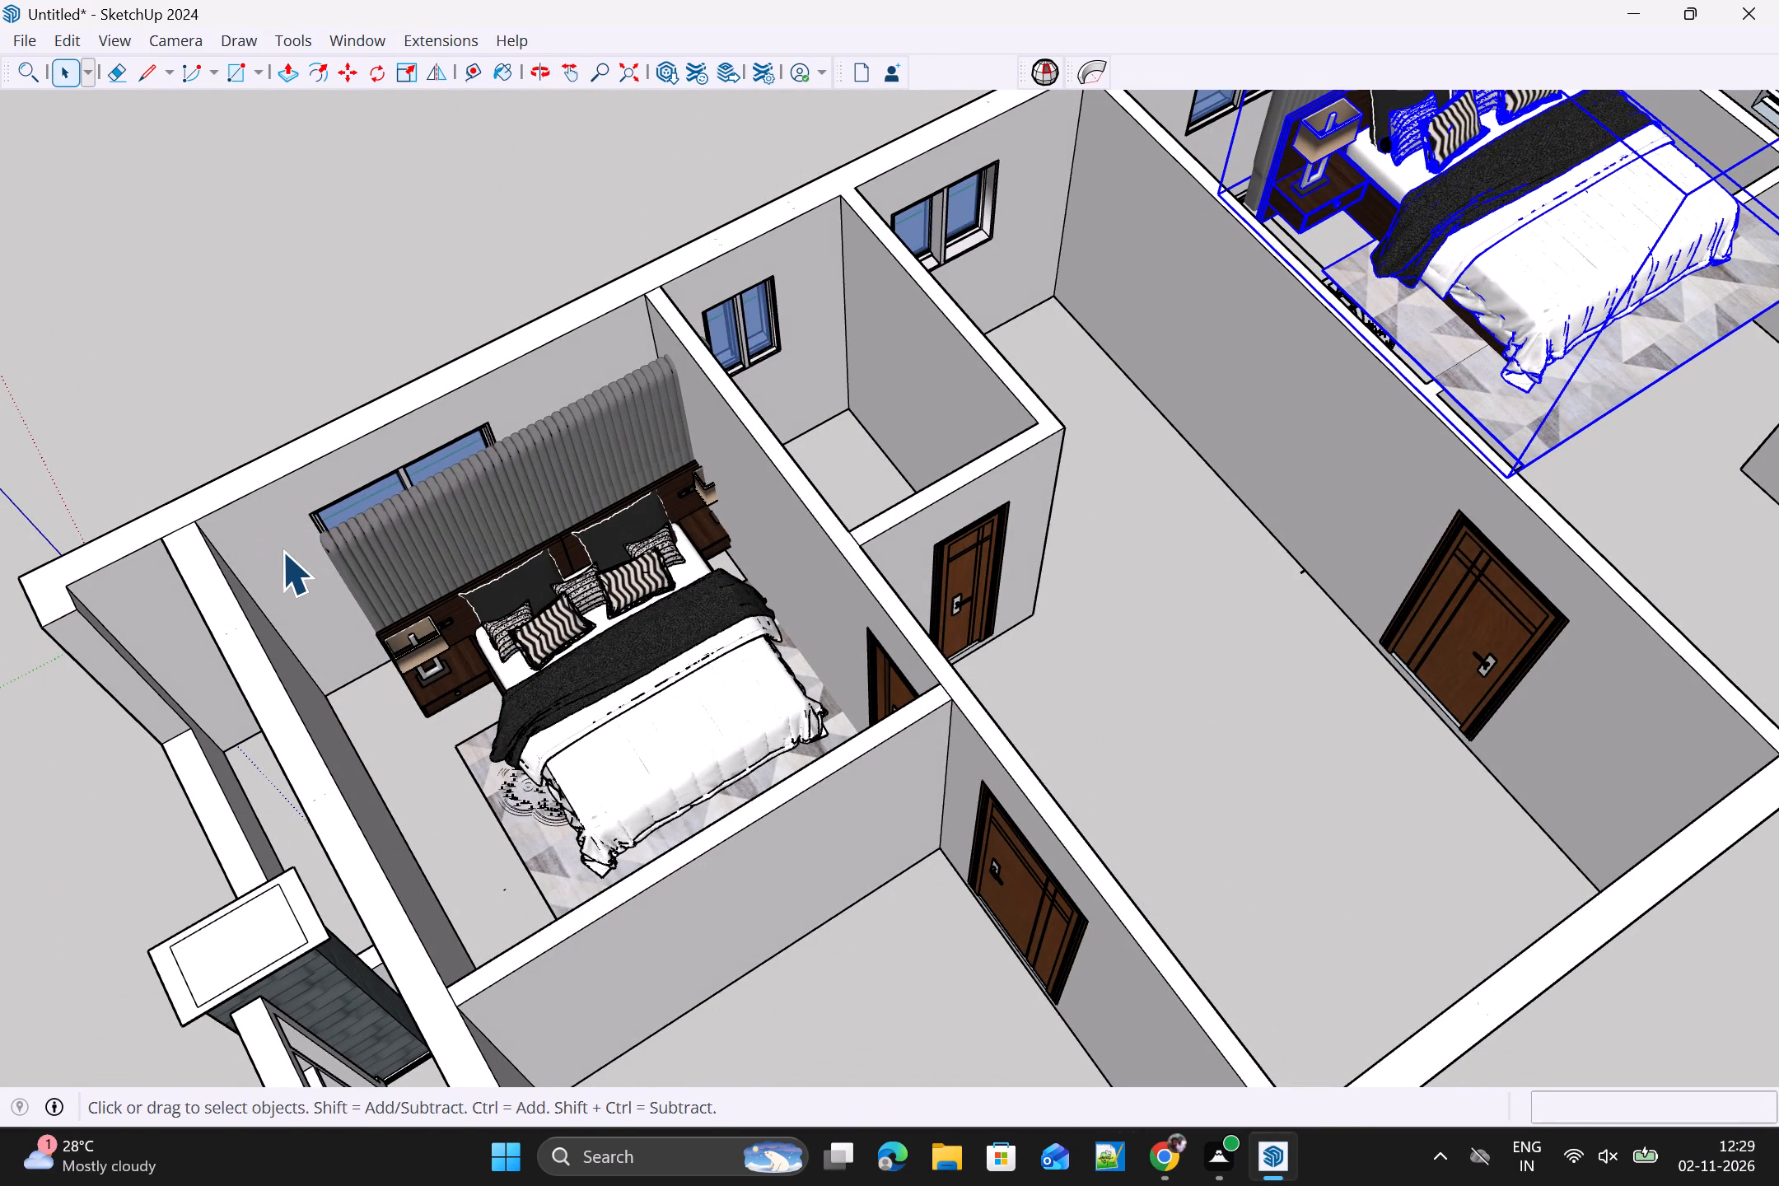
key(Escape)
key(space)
Move the front bedroom's bed about 1' 8" so its bounding corner meets the room's inner wall corner.
click(420, 595)
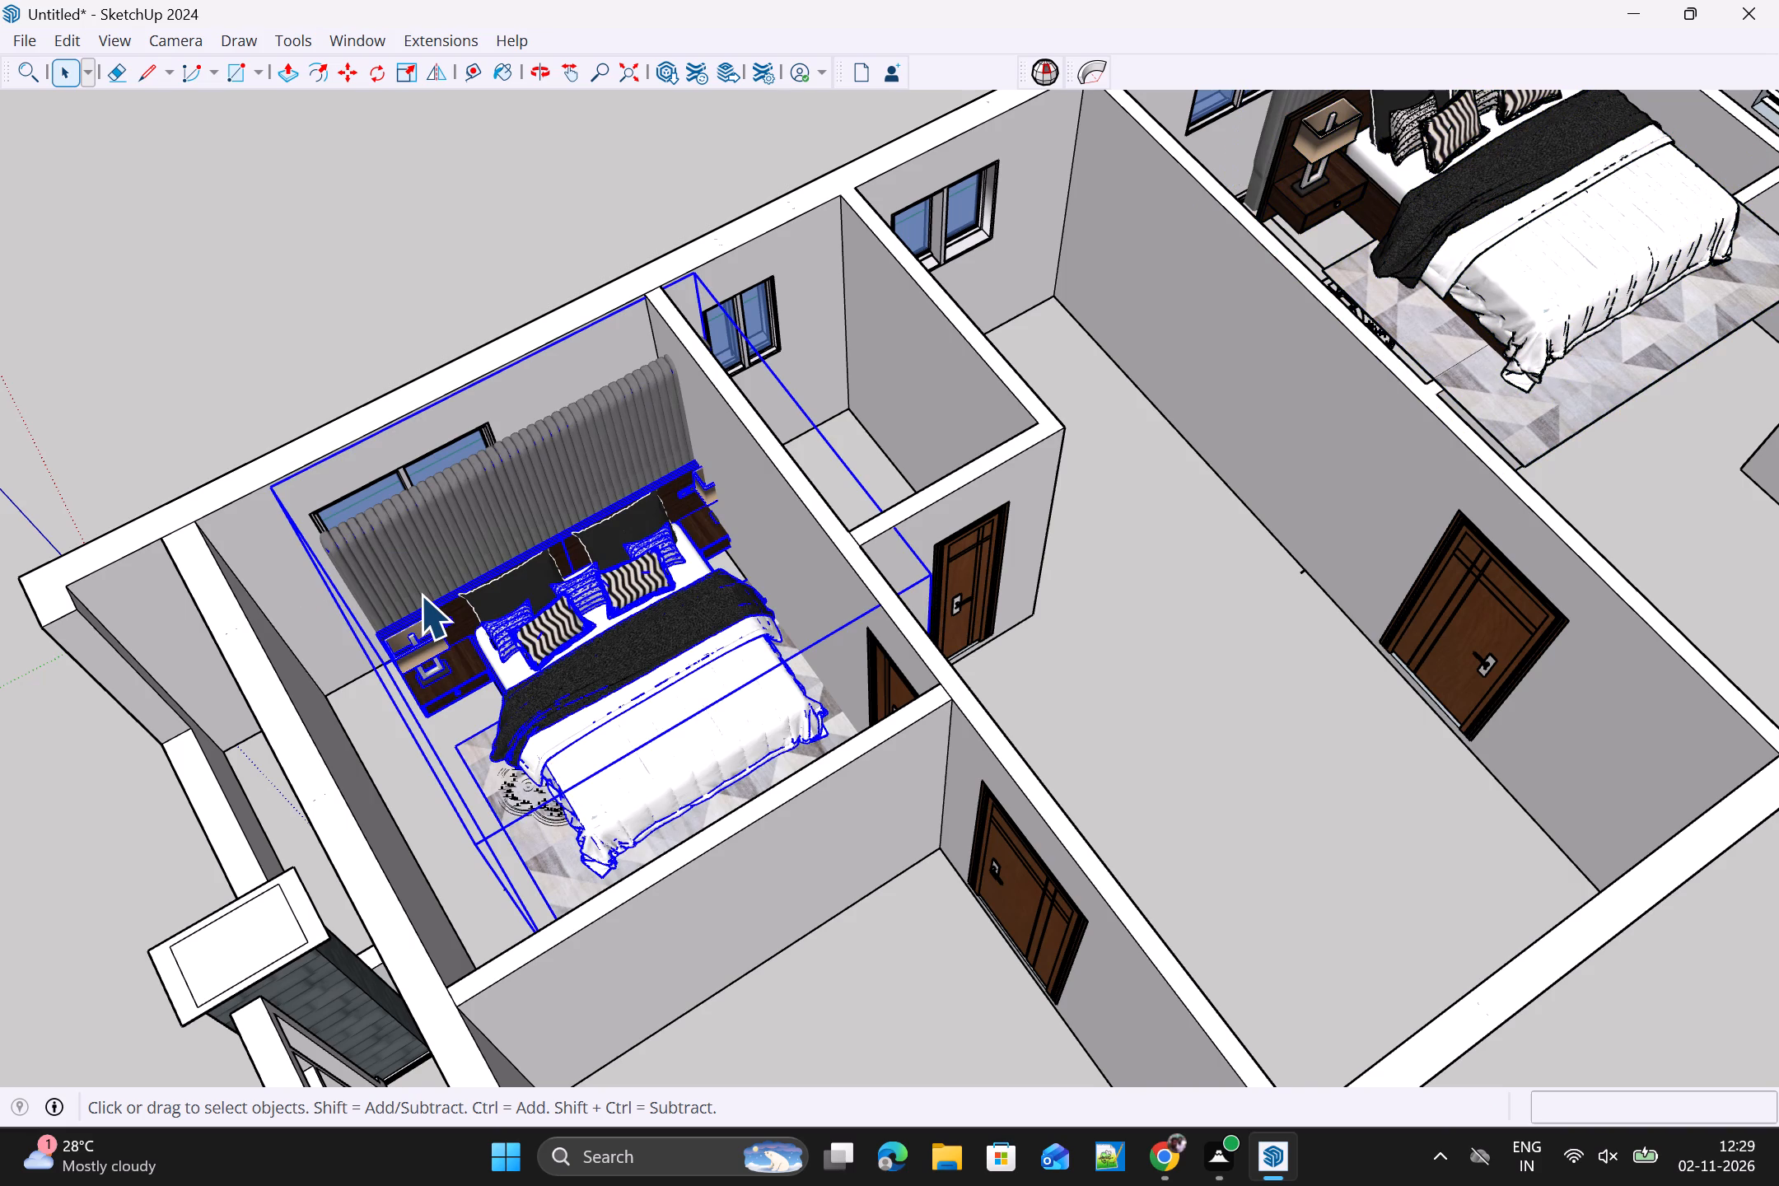
key(m)
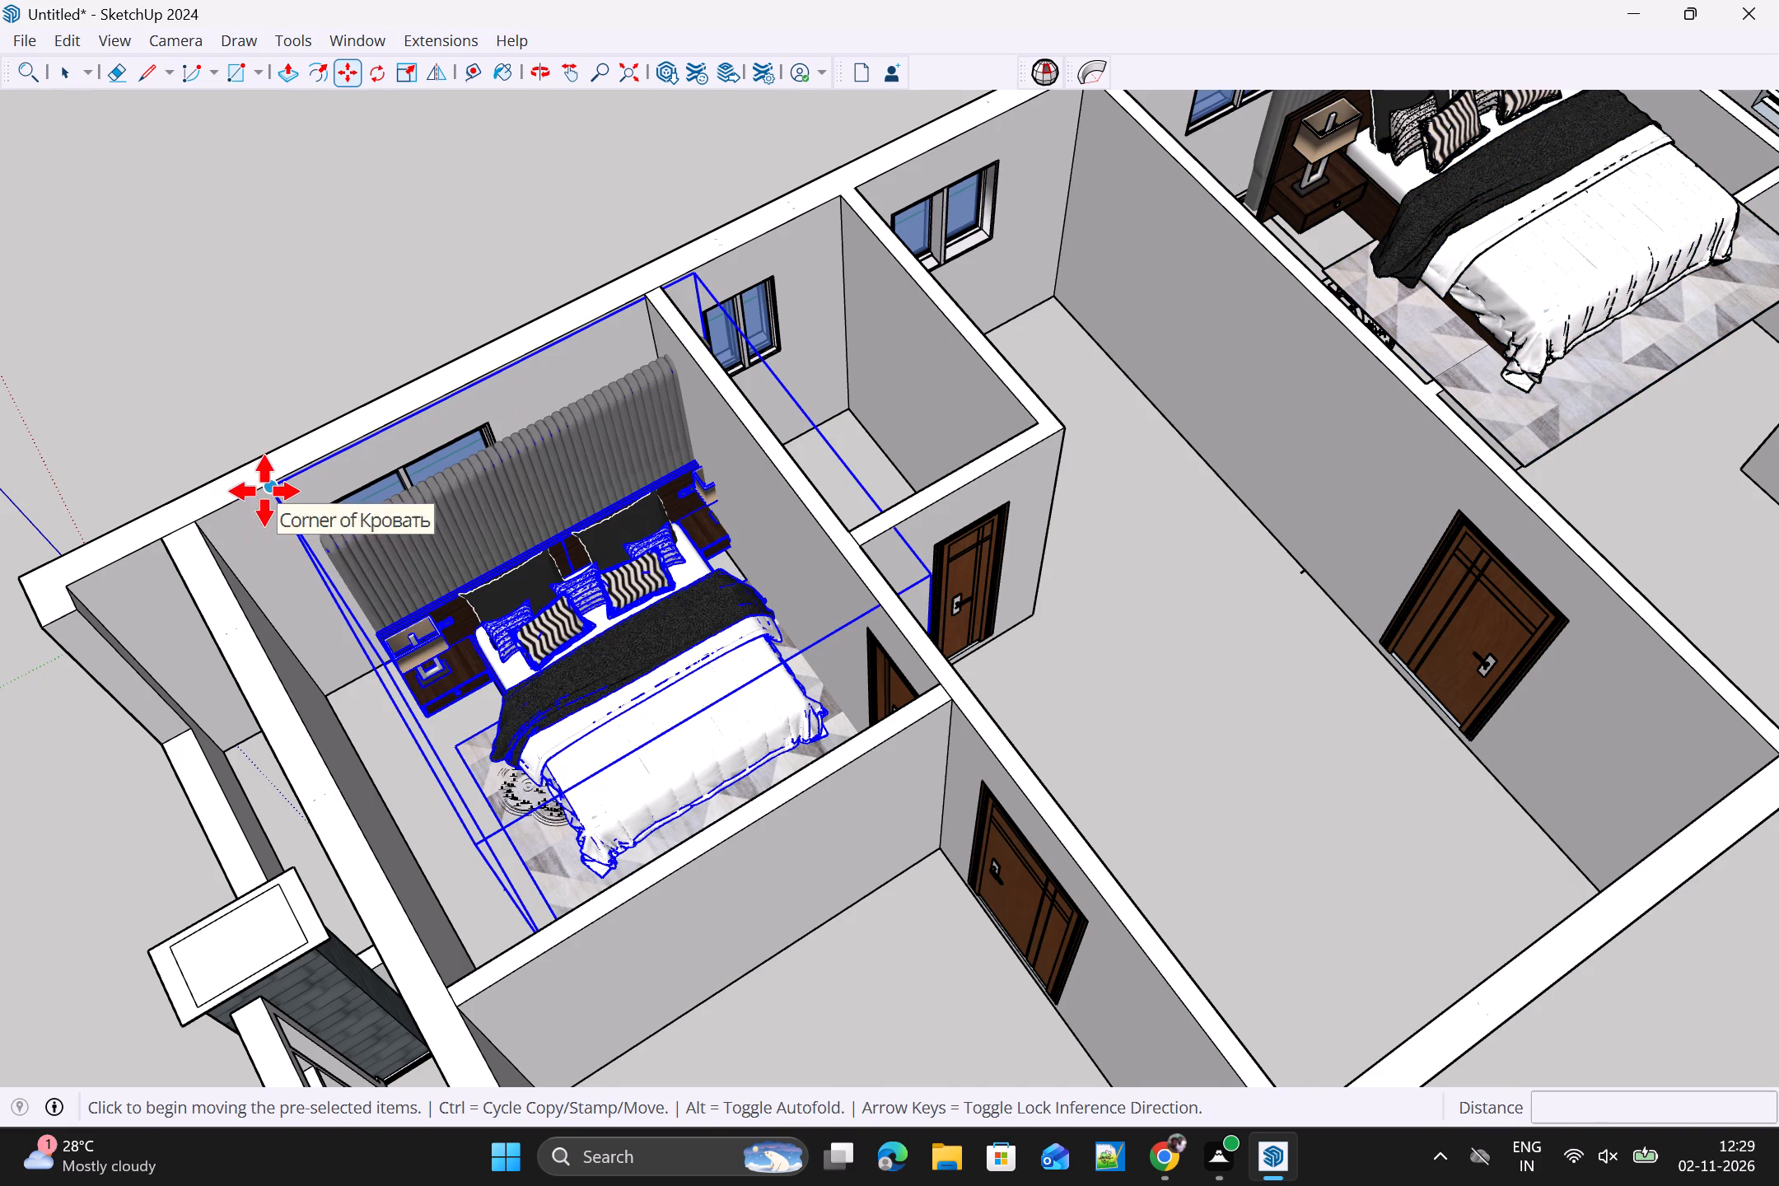
click(264, 491)
click(194, 515)
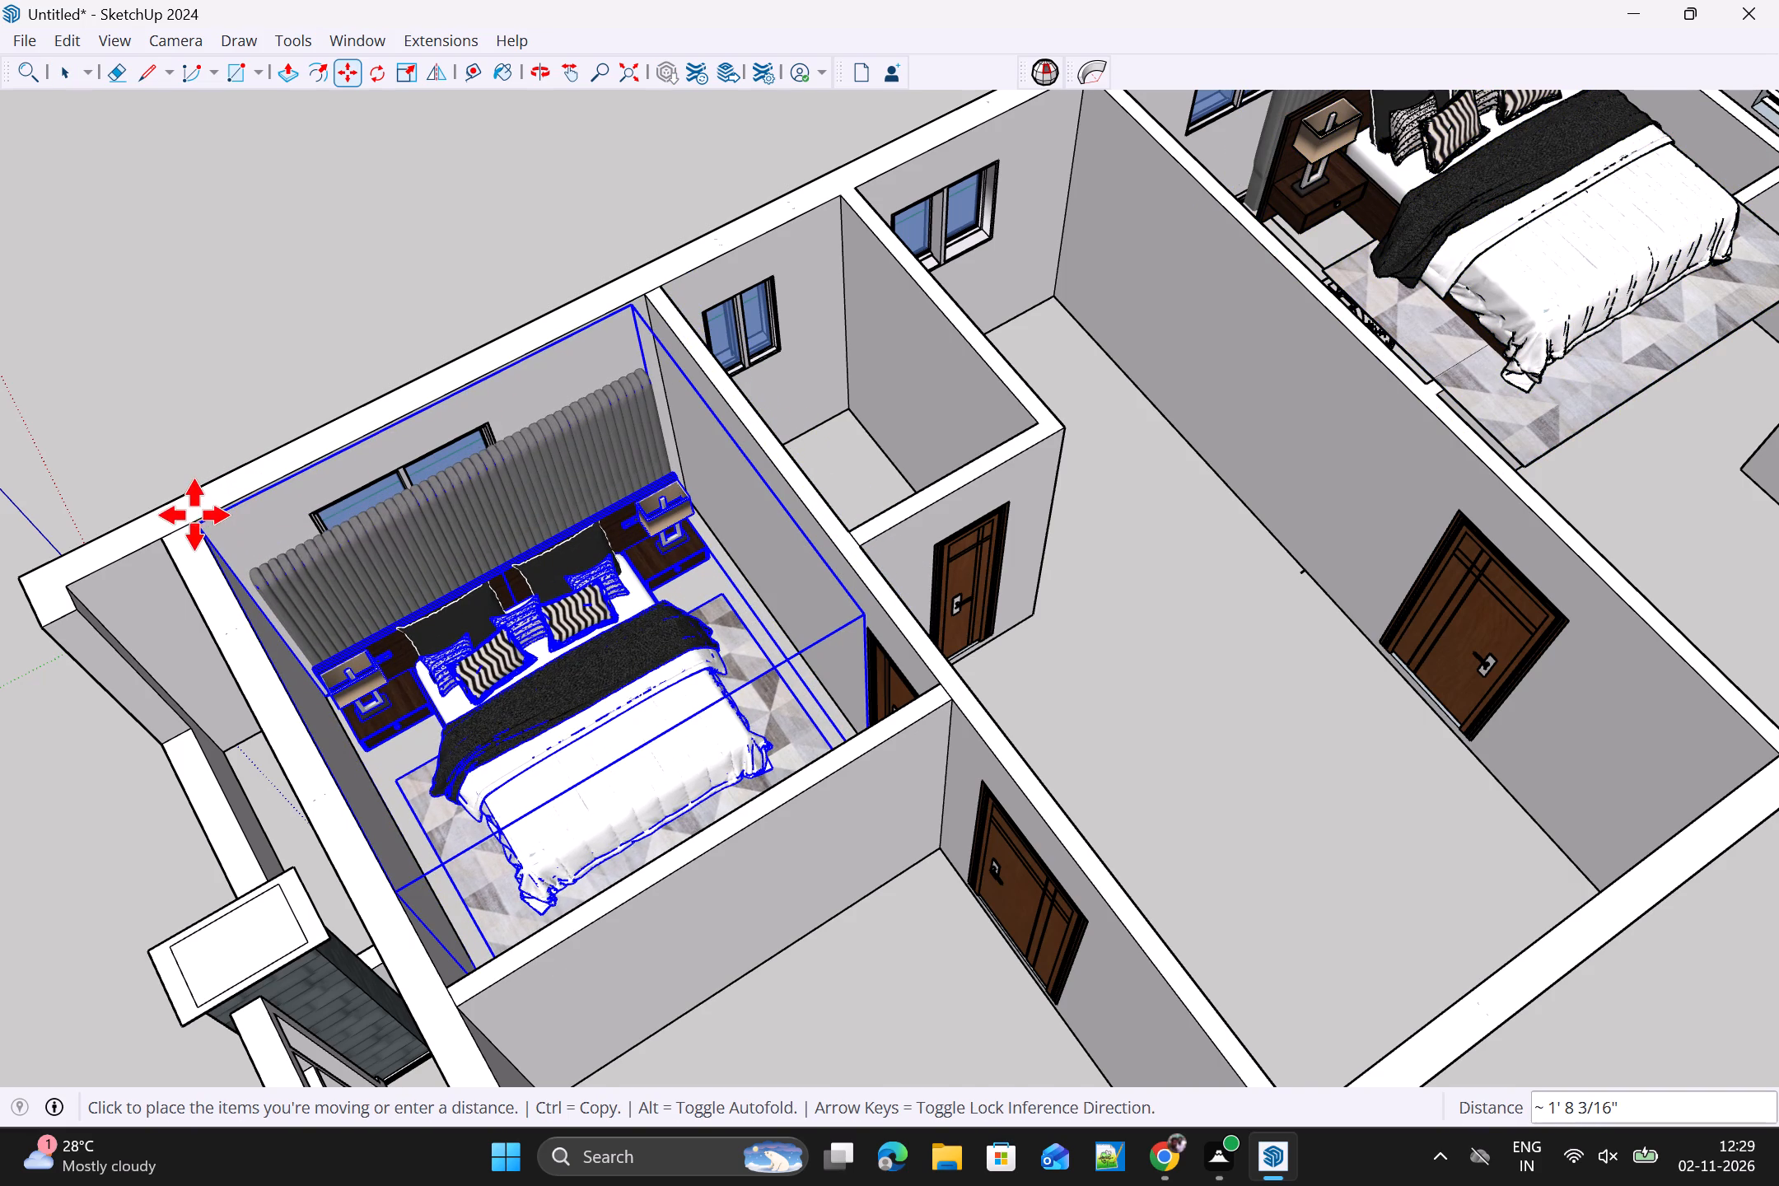
Scale the front bedroom's bed vertically along the blue axis to about 0.74 of its height.
middle_drag(501, 643, 217, 428)
scroll(497, 382, up, 1)
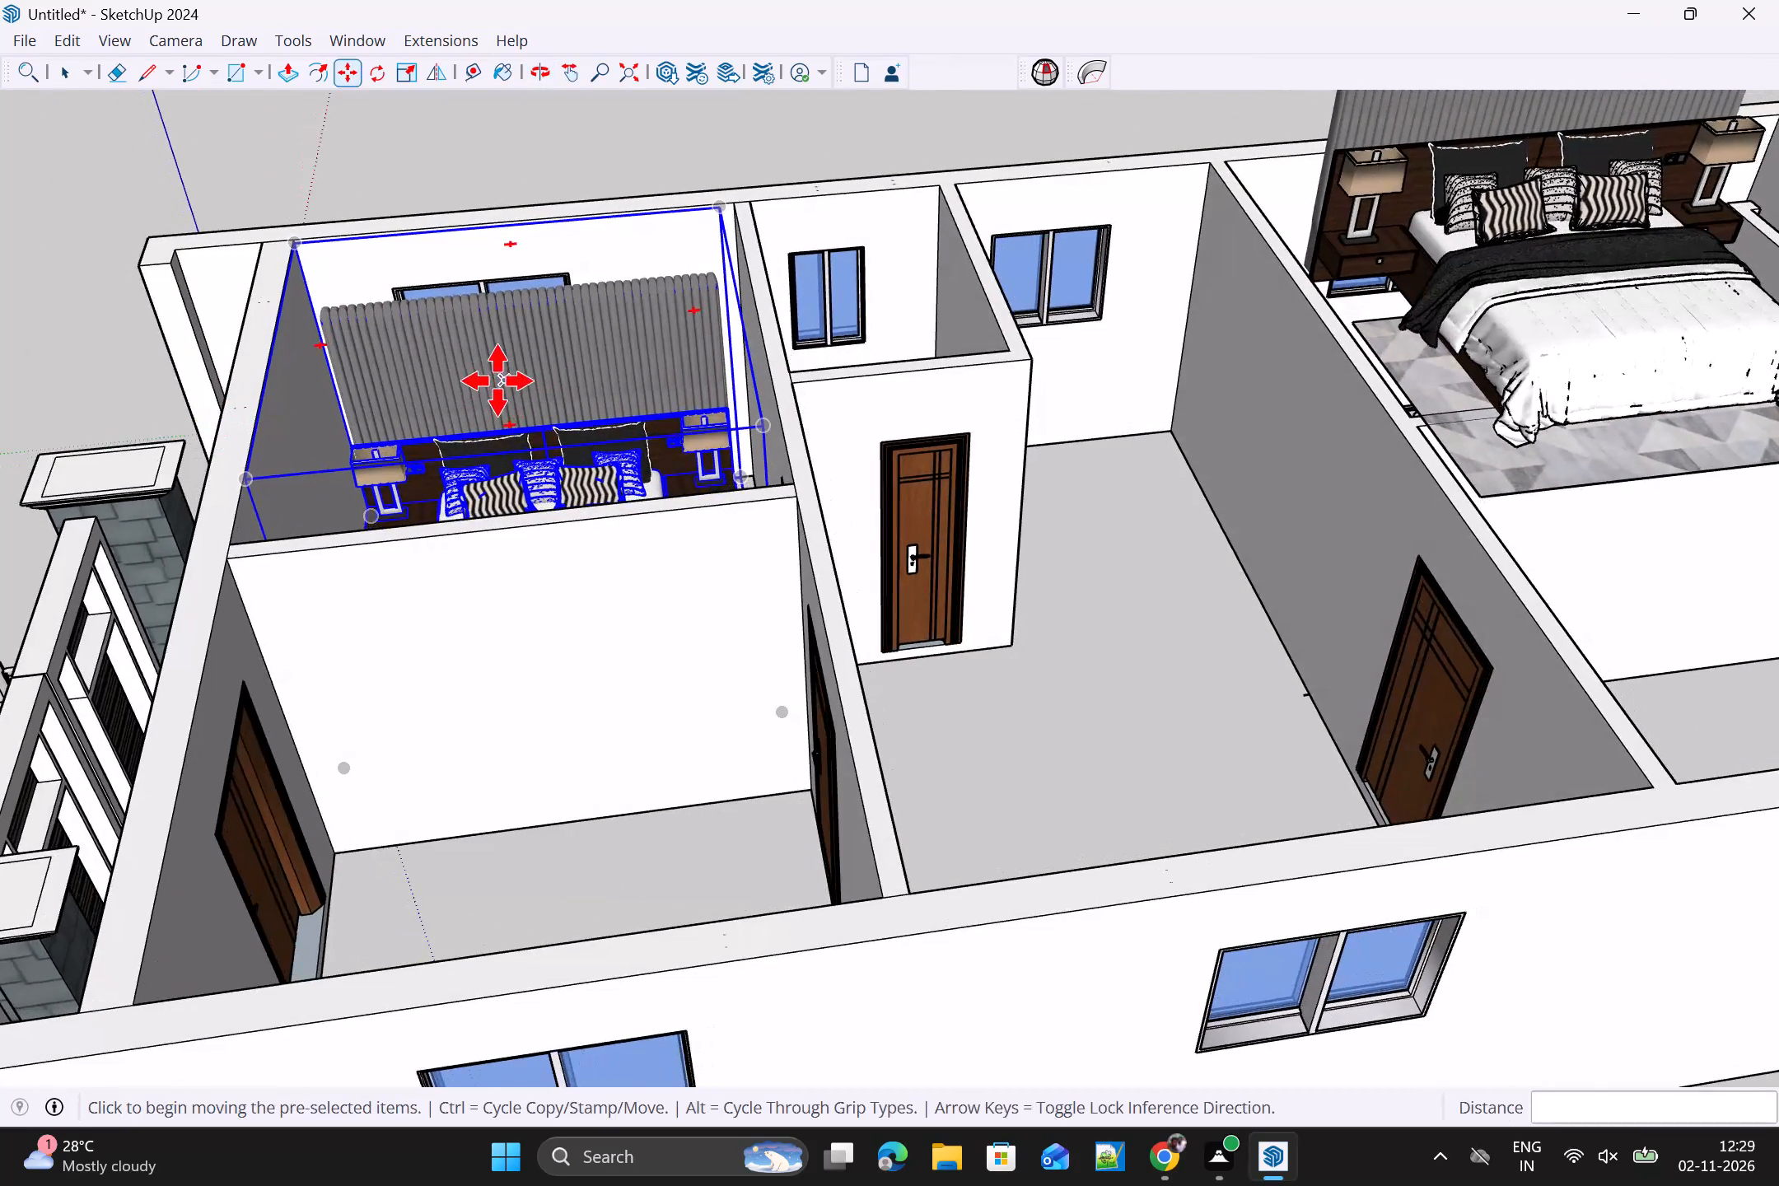
scroll(497, 381, up, 2)
middle_drag(572, 432, 489, 485)
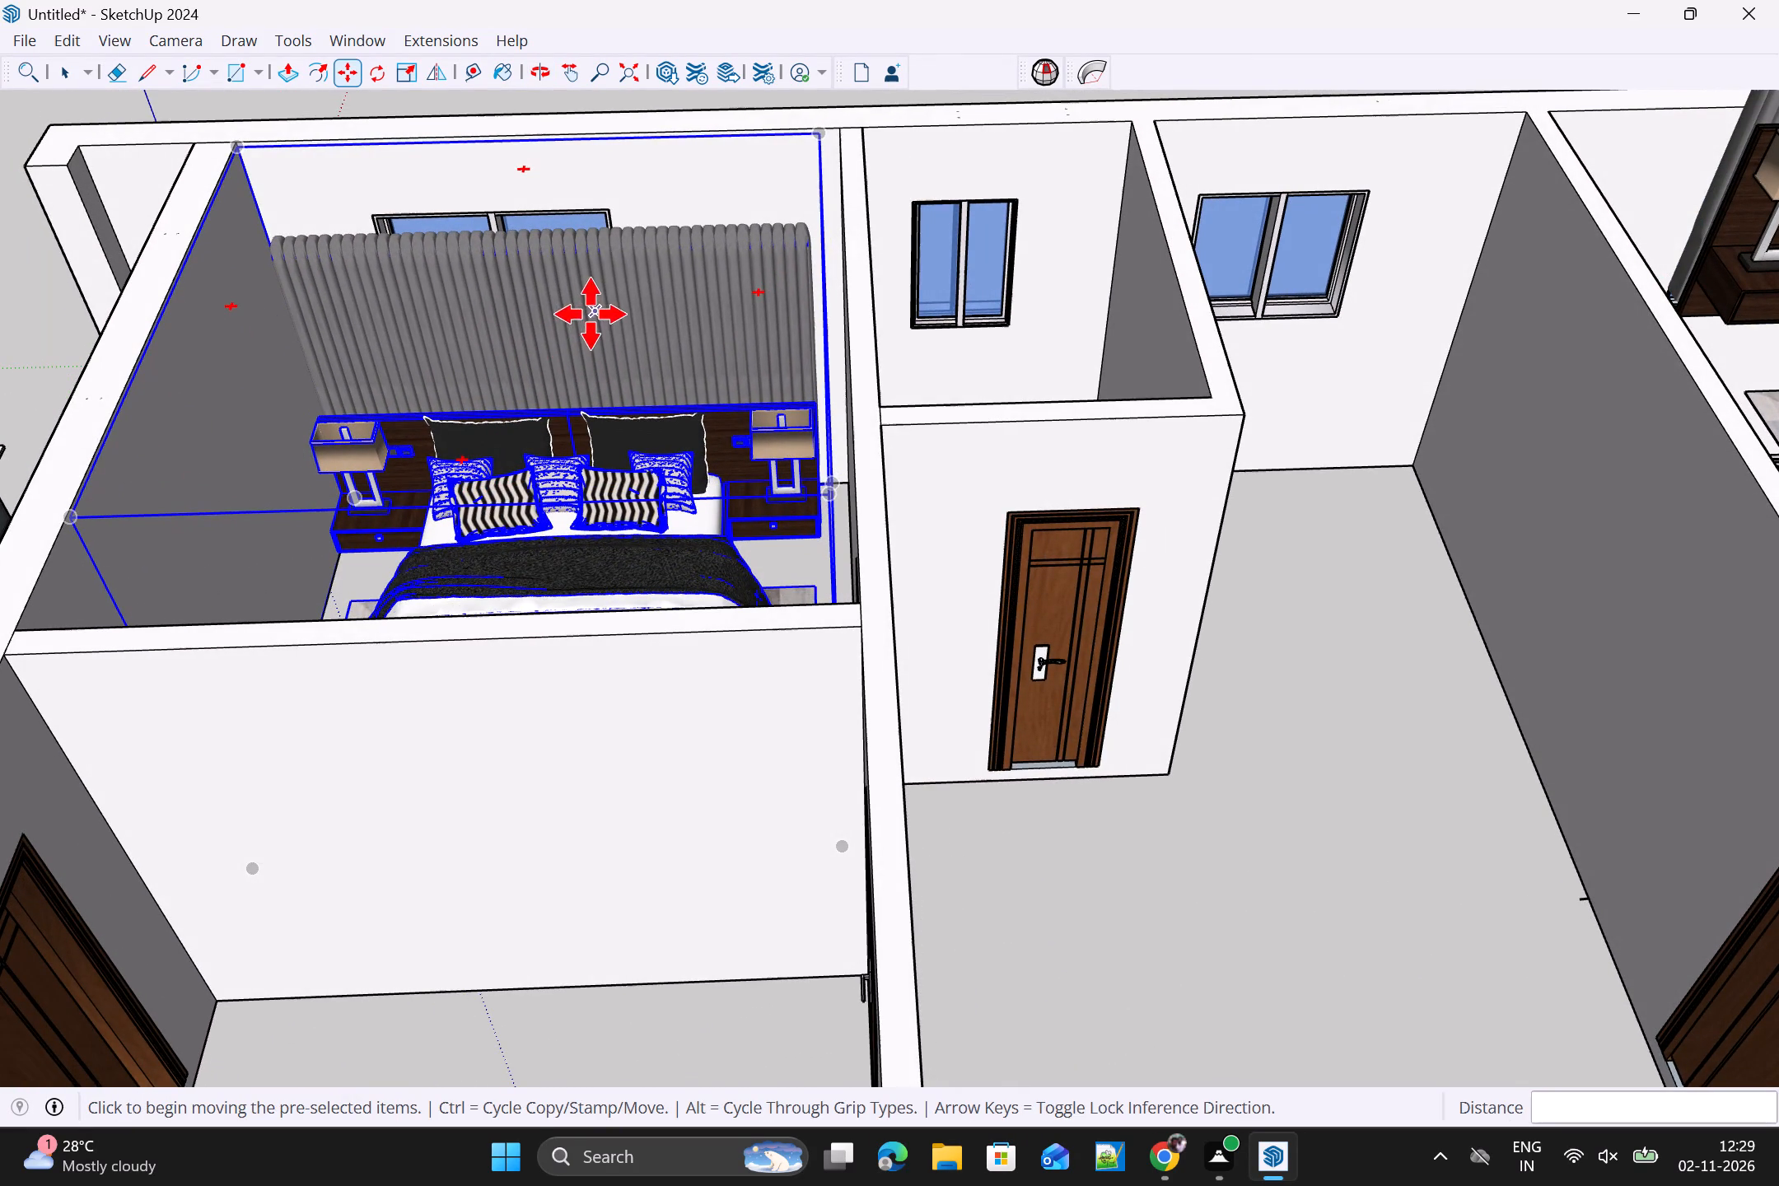
key(s)
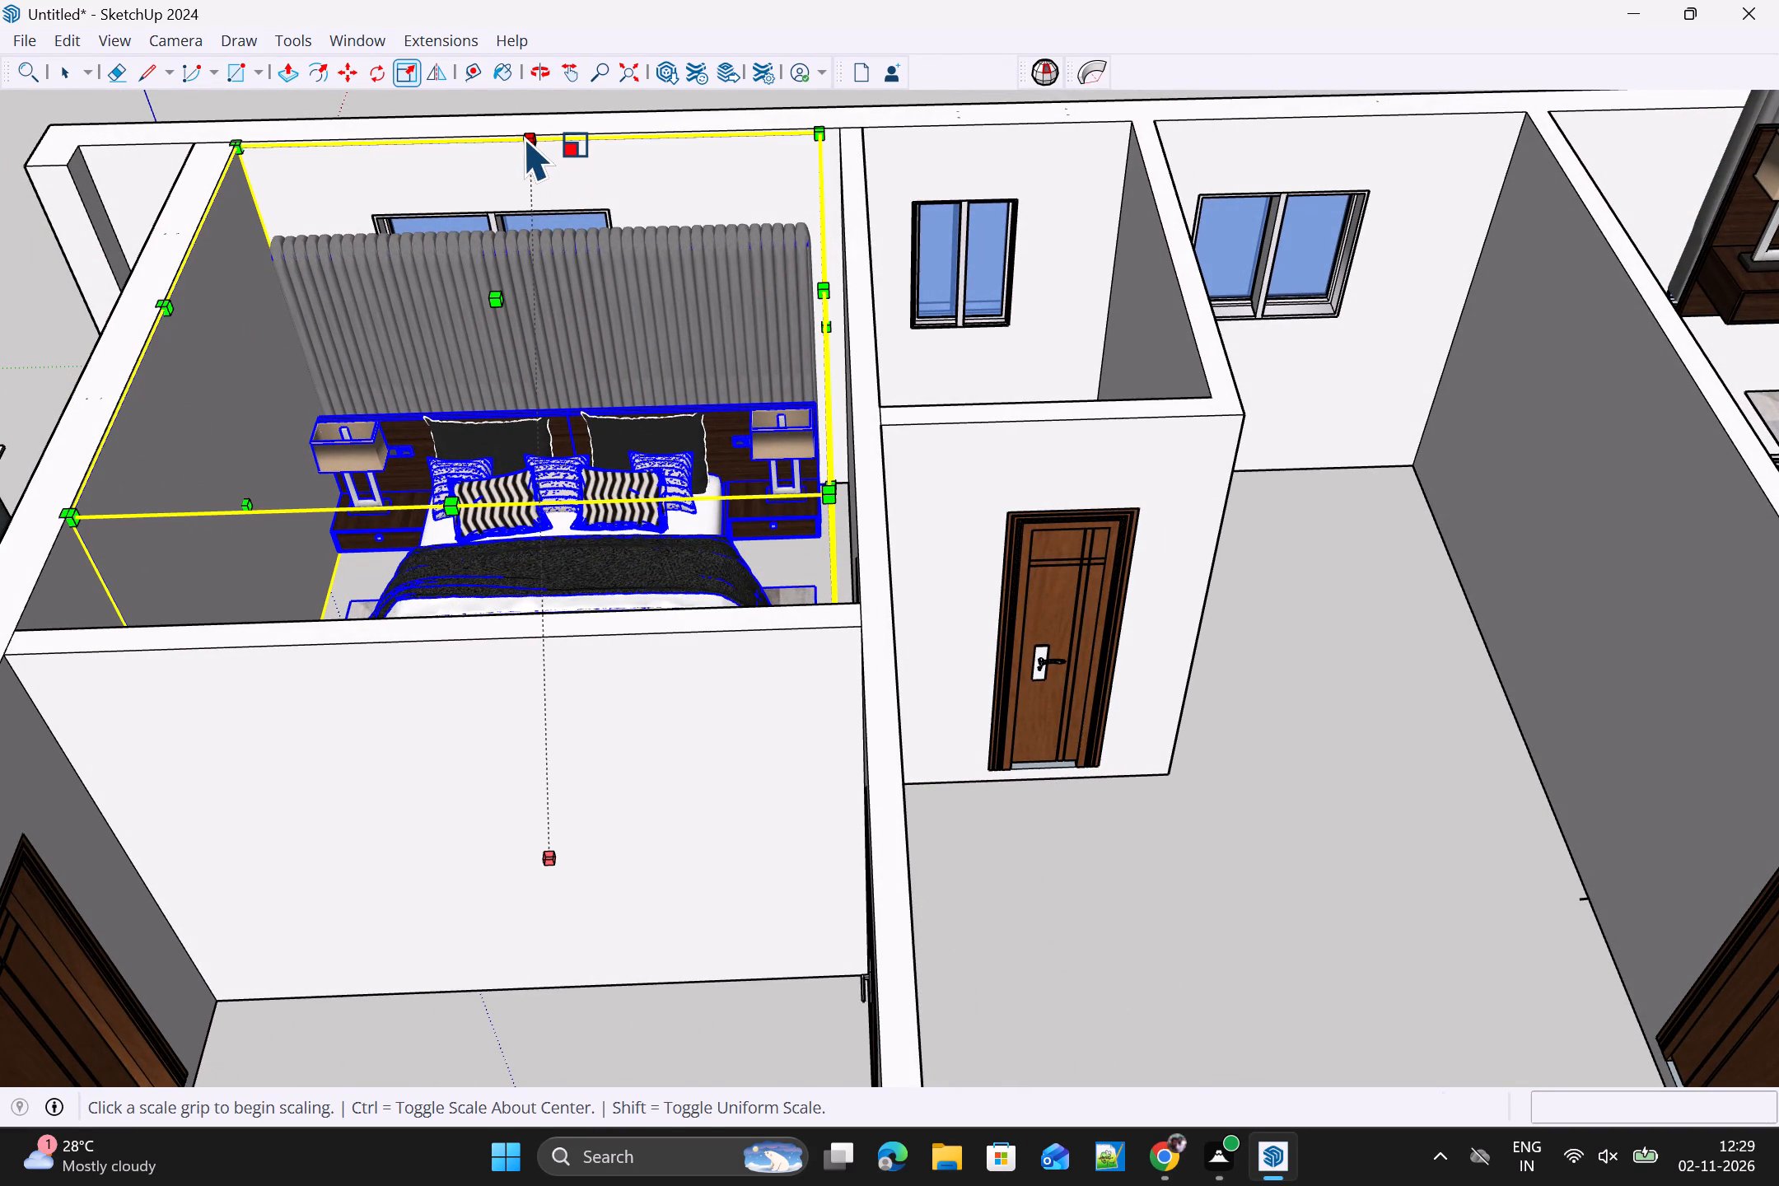
click(495, 304)
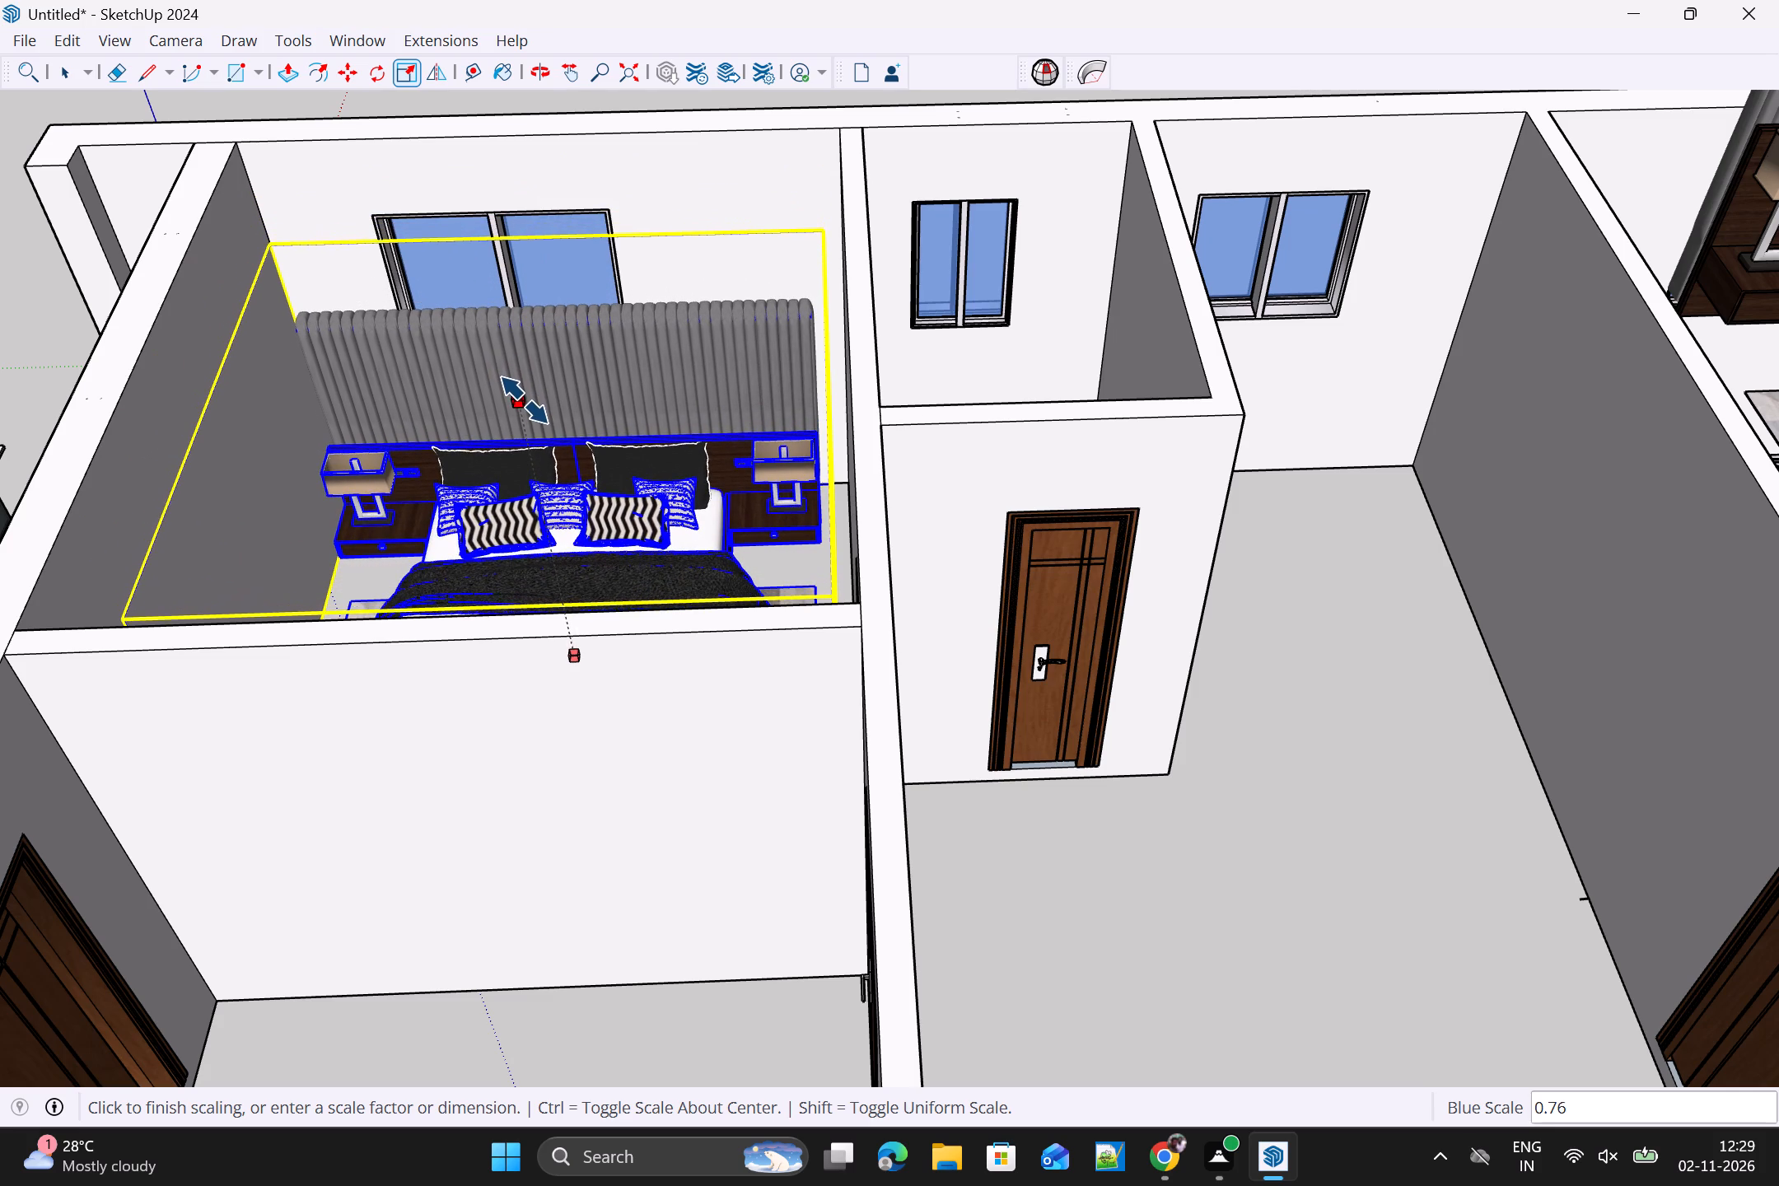
click(525, 407)
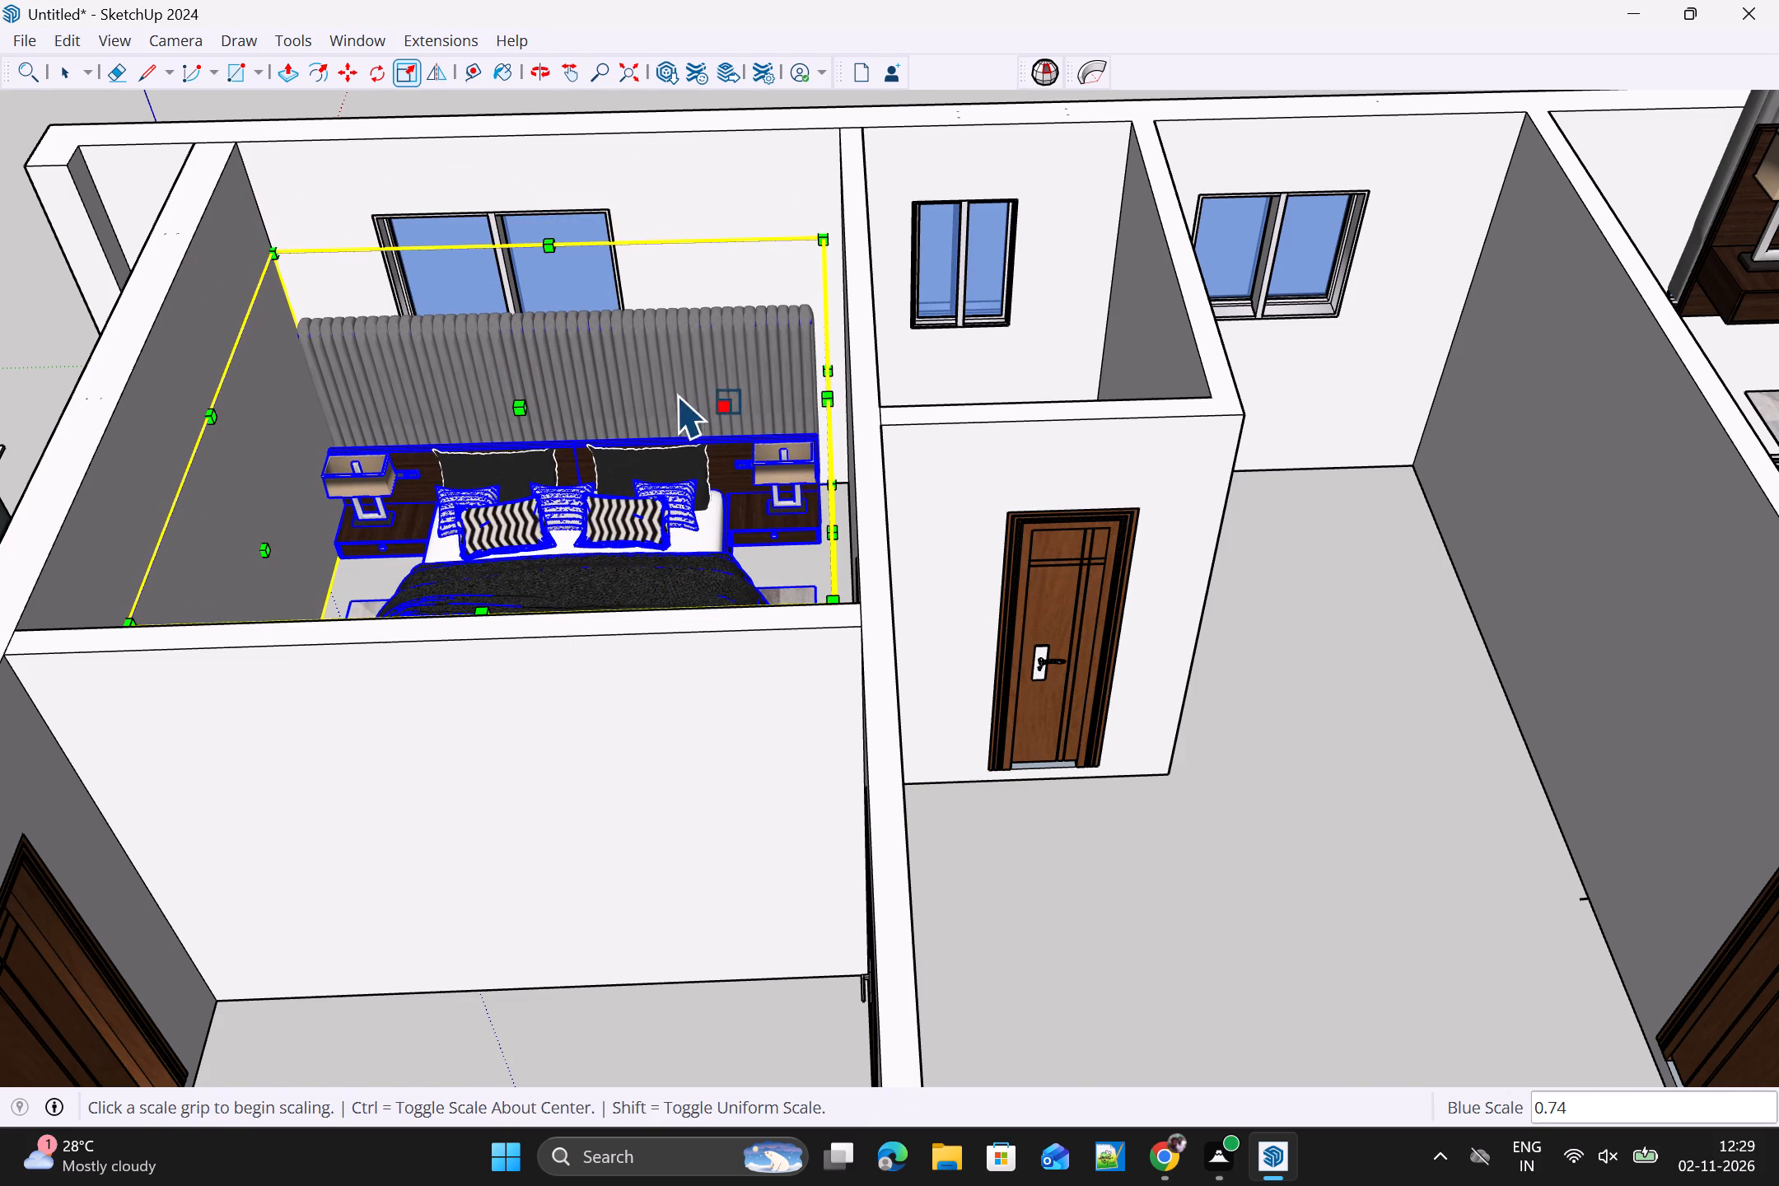
Deselect the scaled bed and inspect its fit against the bedroom walls, window and door from several angles.
middle_drag(679, 394, 1082, 581)
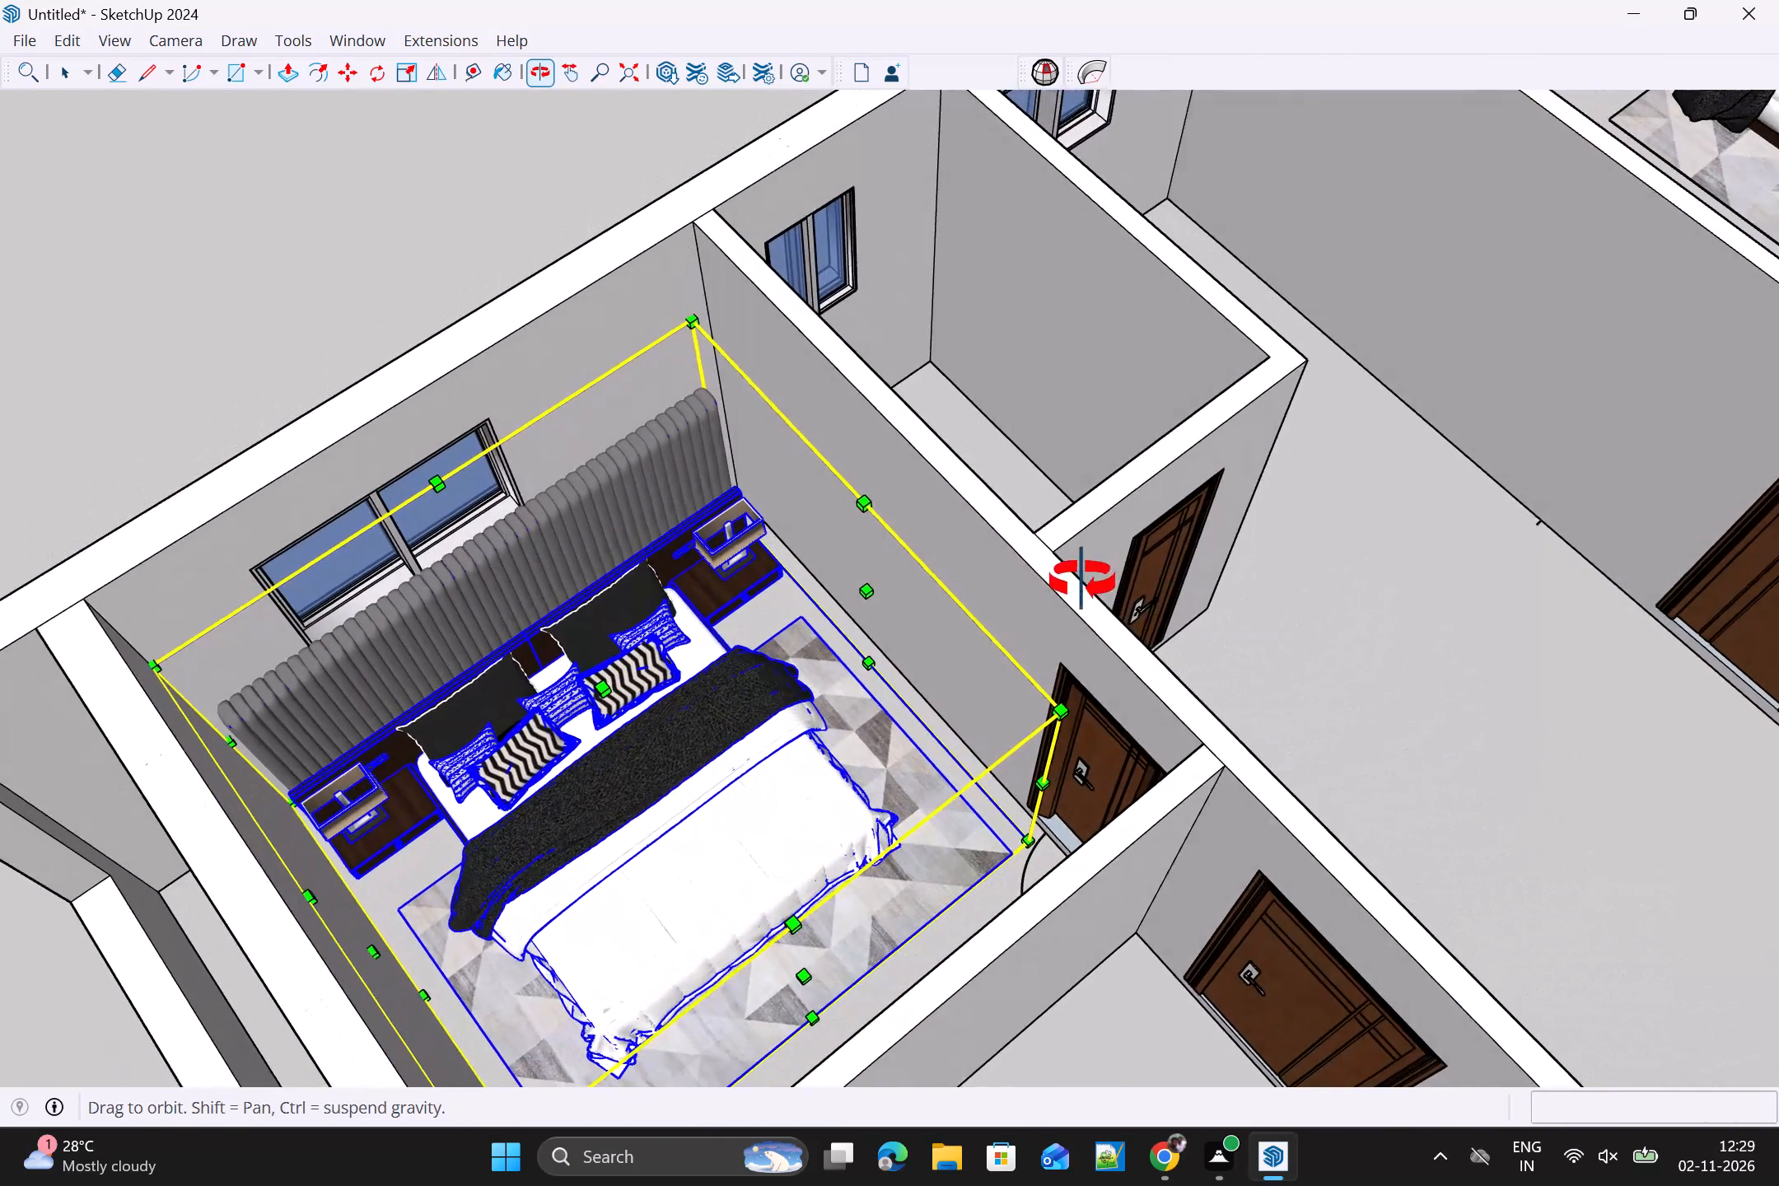
middle_drag(1082, 581, 922, 627)
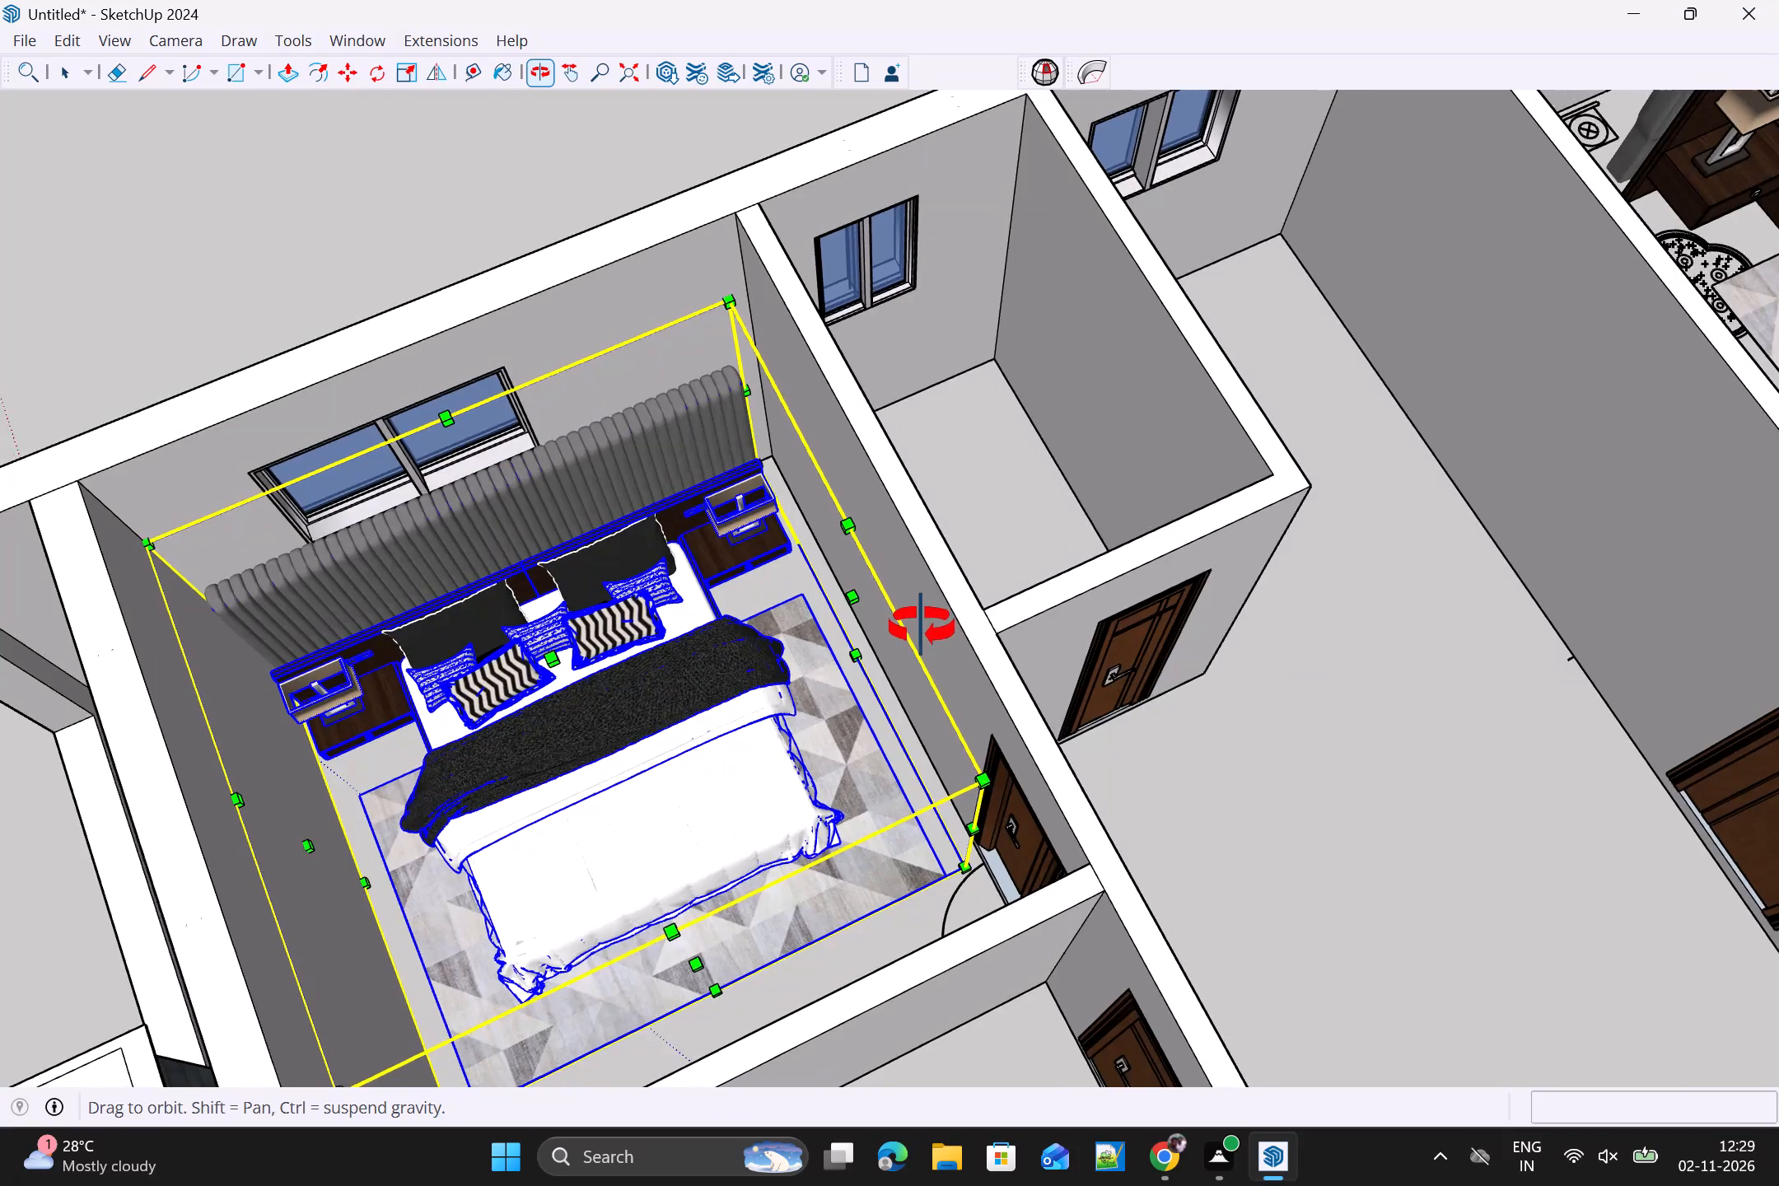
middle_drag(922, 627, 745, 450)
scroll(957, 452, down, 2)
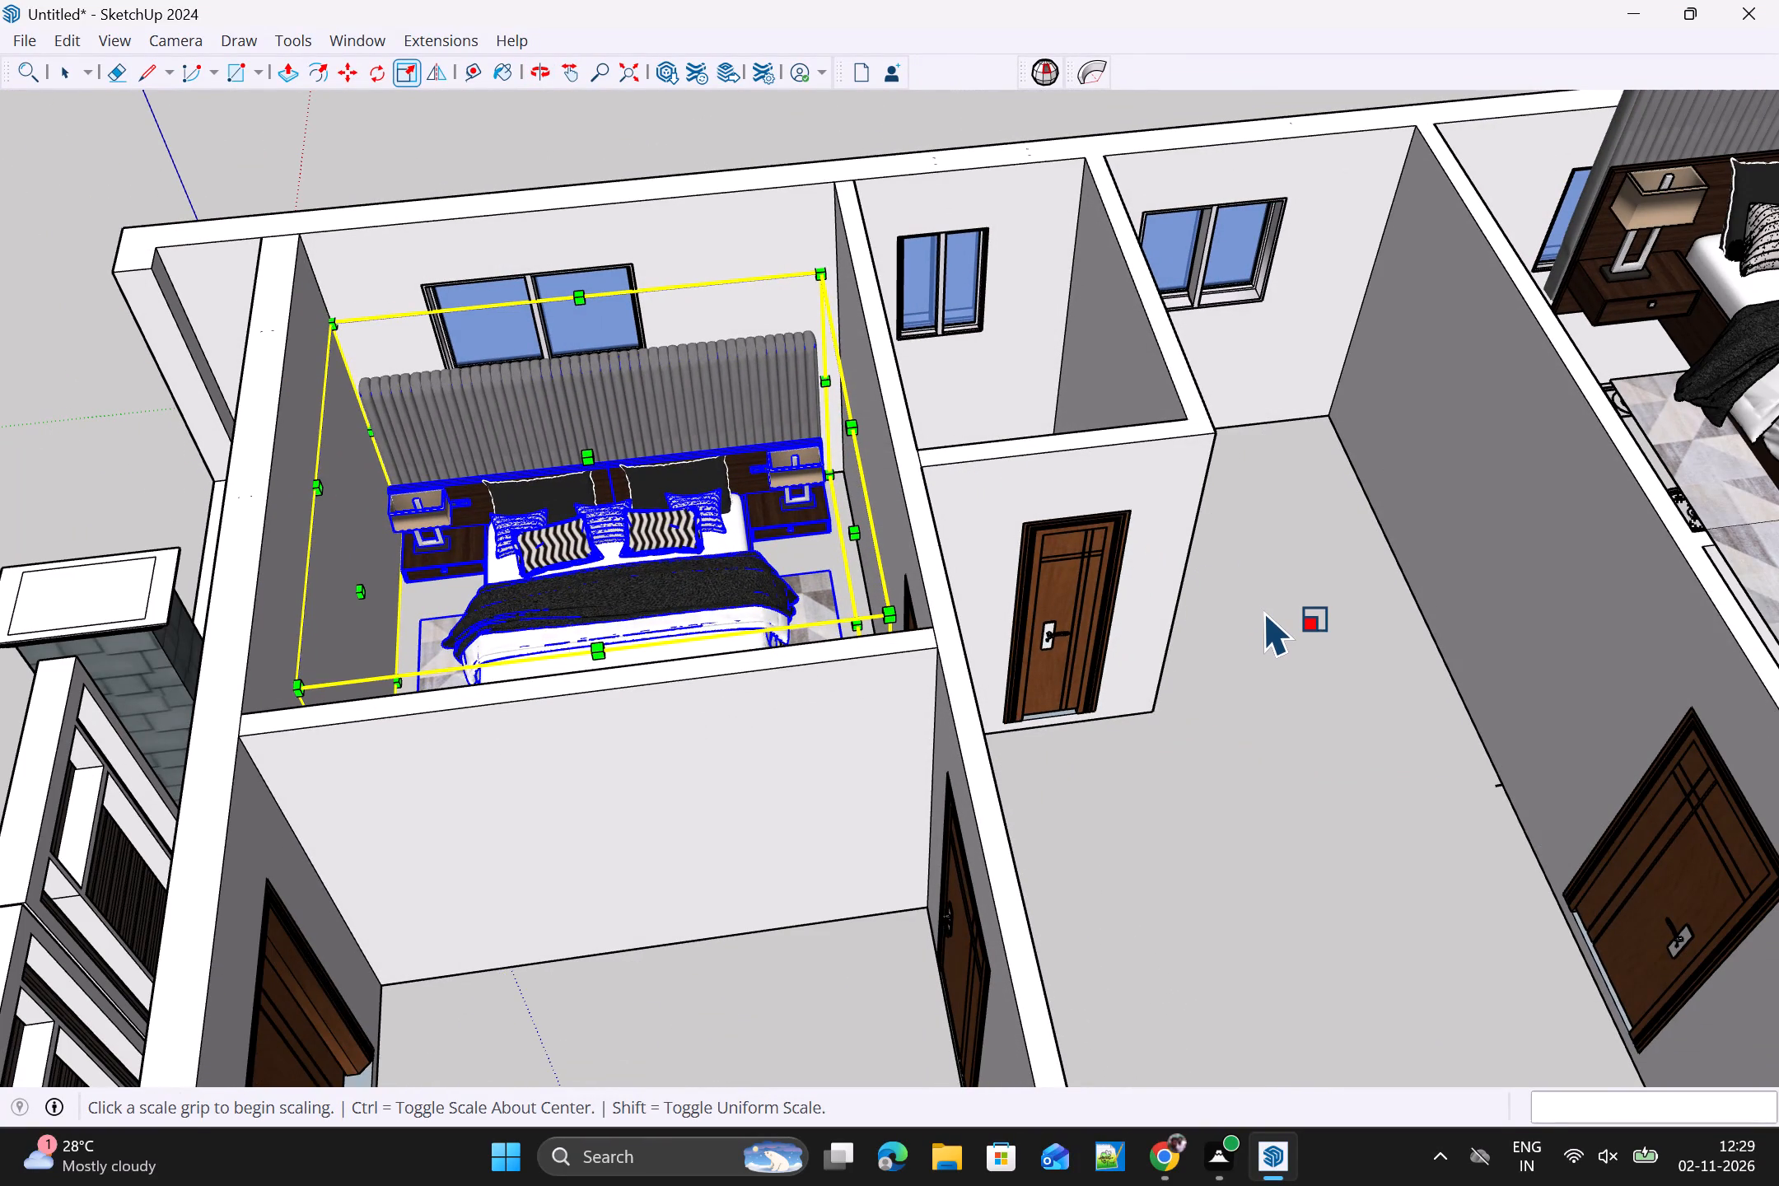
click(1289, 601)
key(Escape)
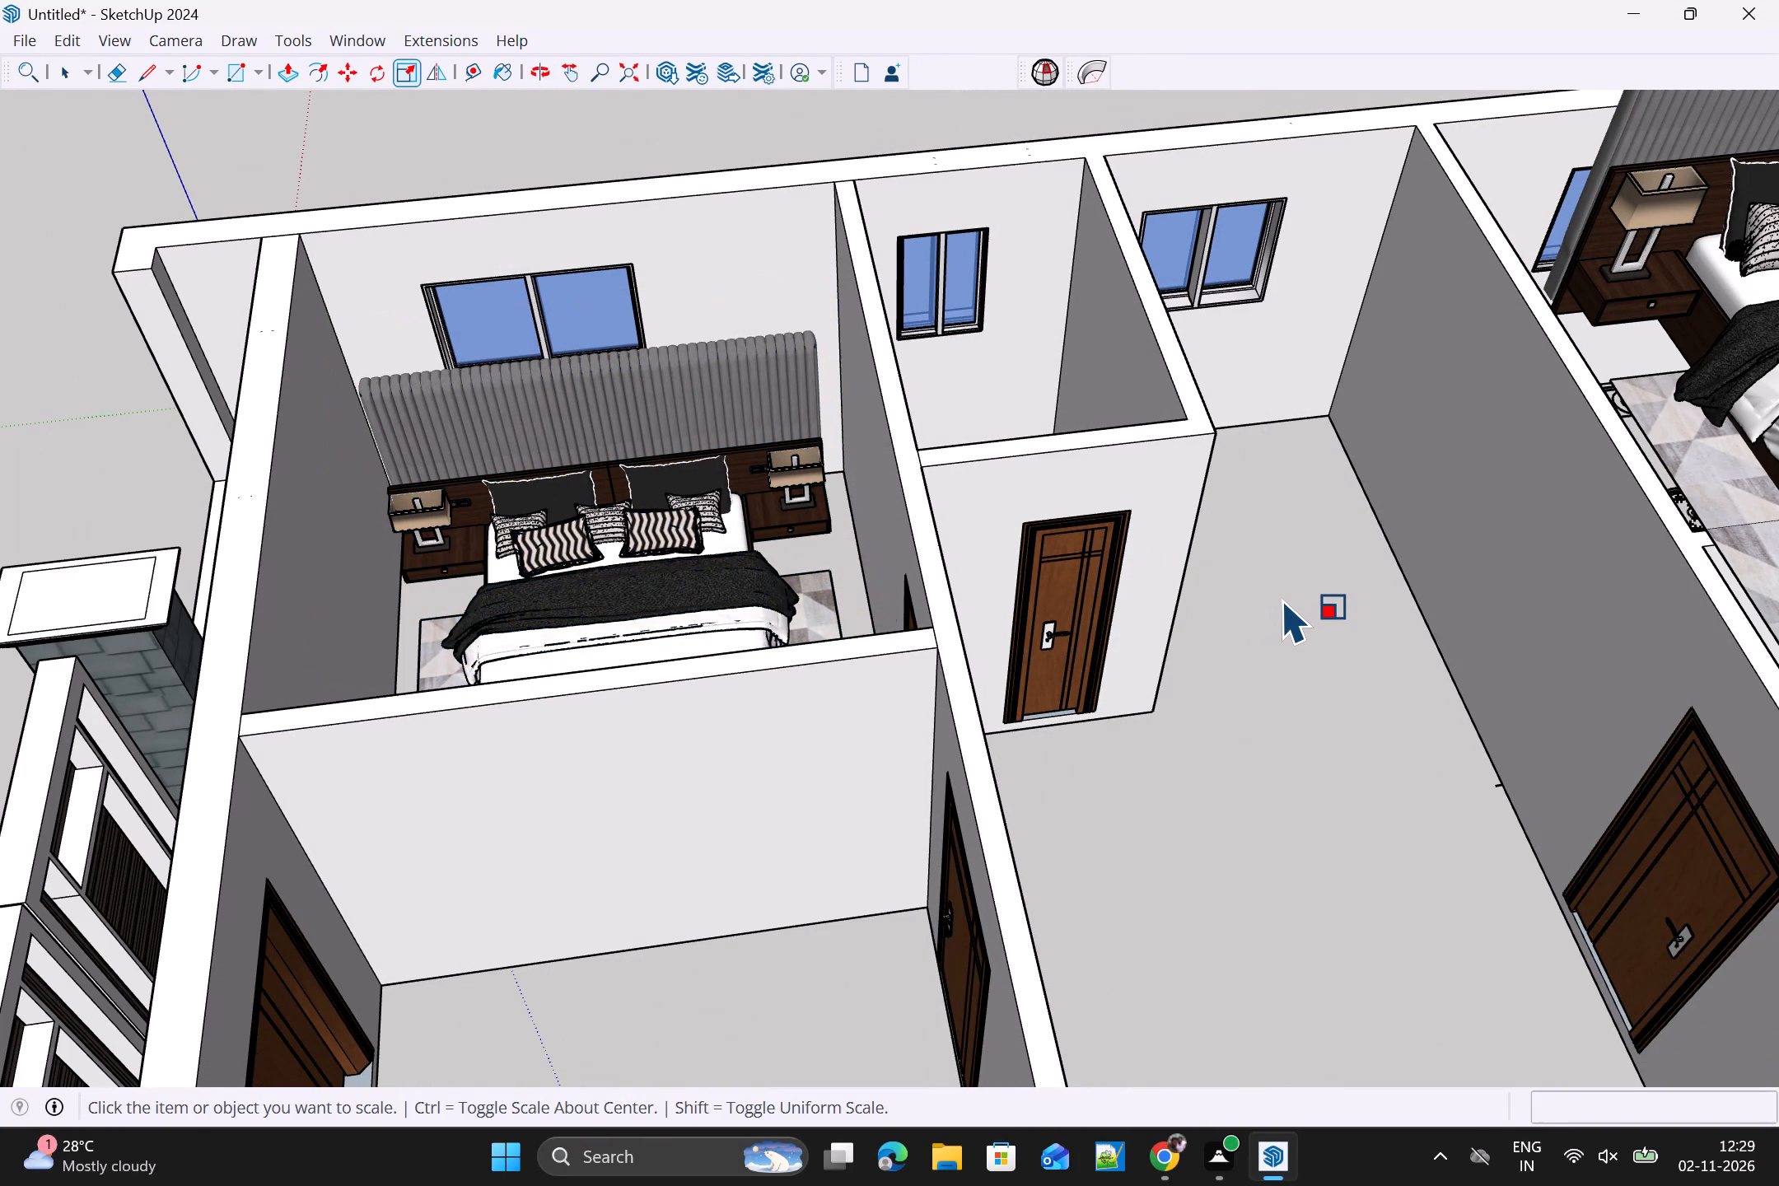
shift+middle_drag(1295, 592, 1777, 809)
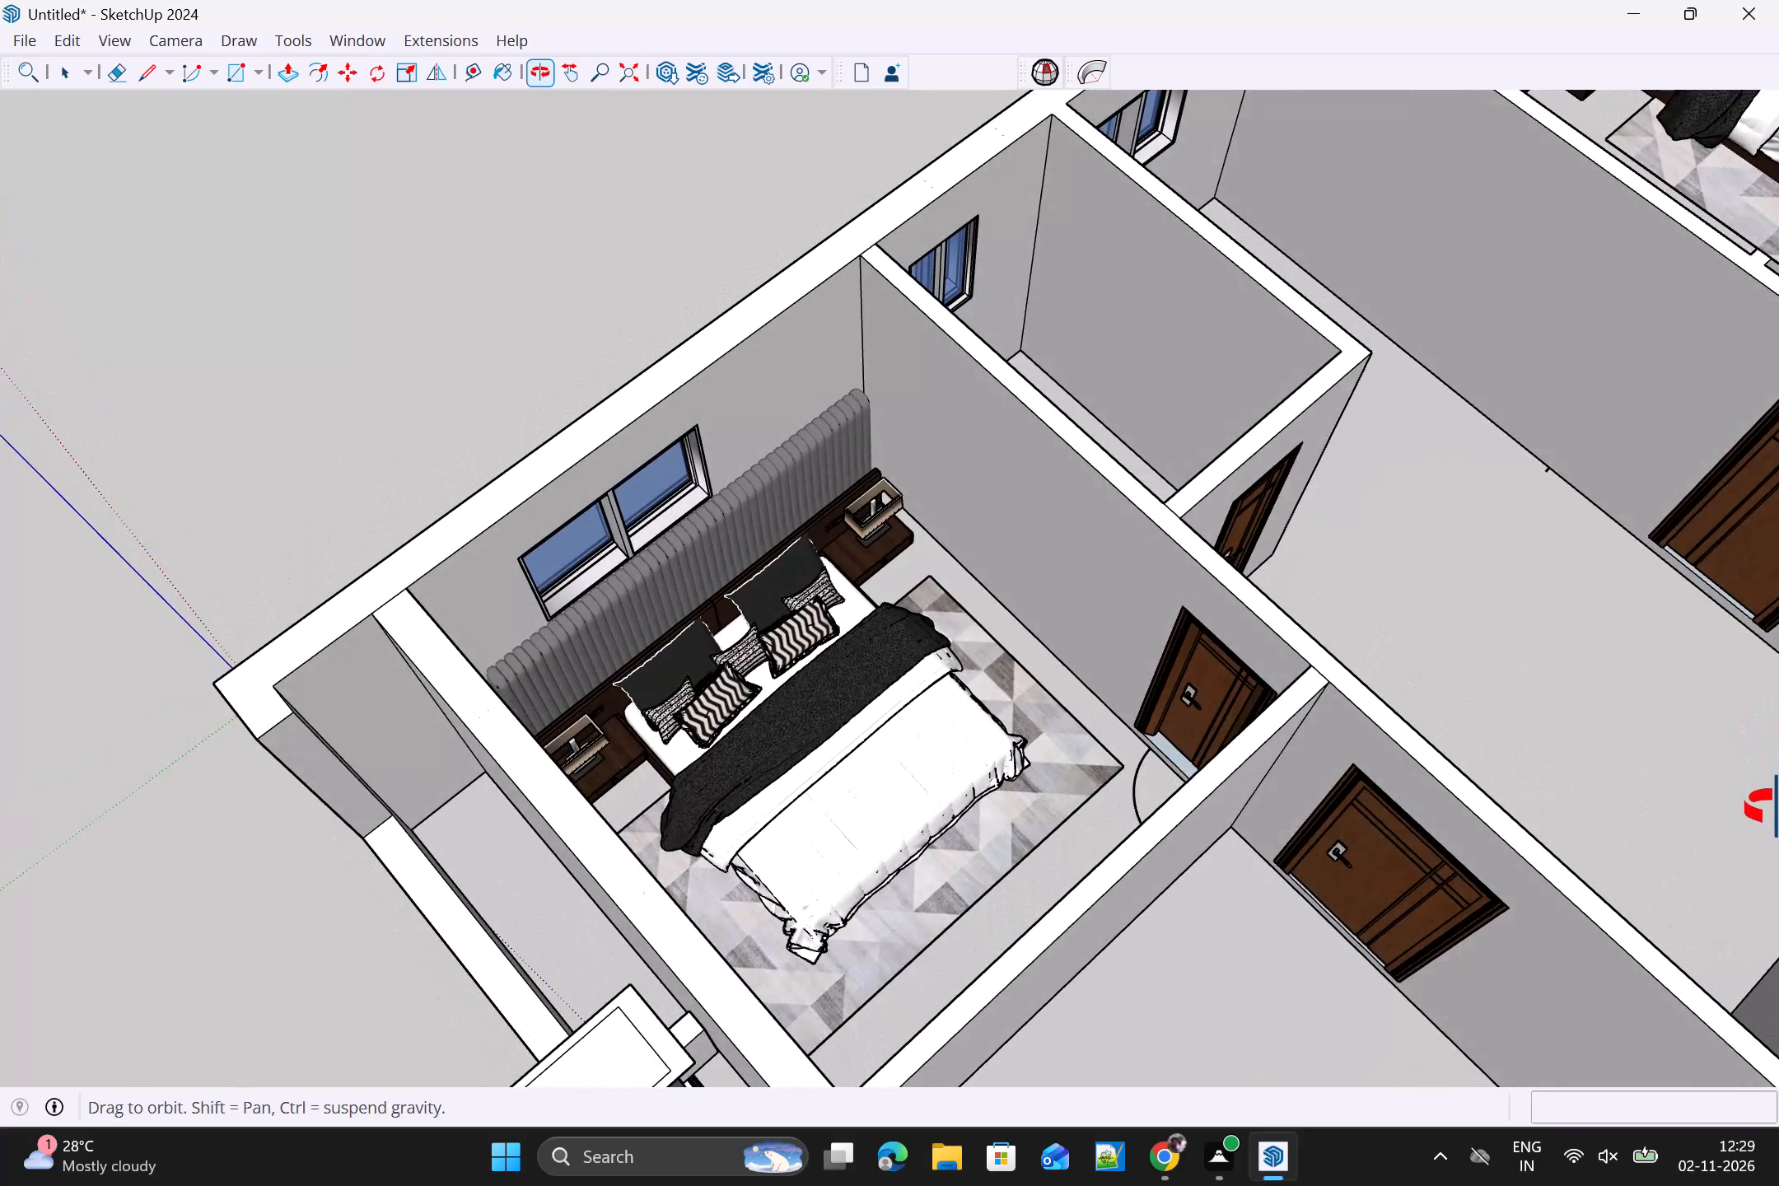
shift+middle_drag(1777, 809, 1232, 698)
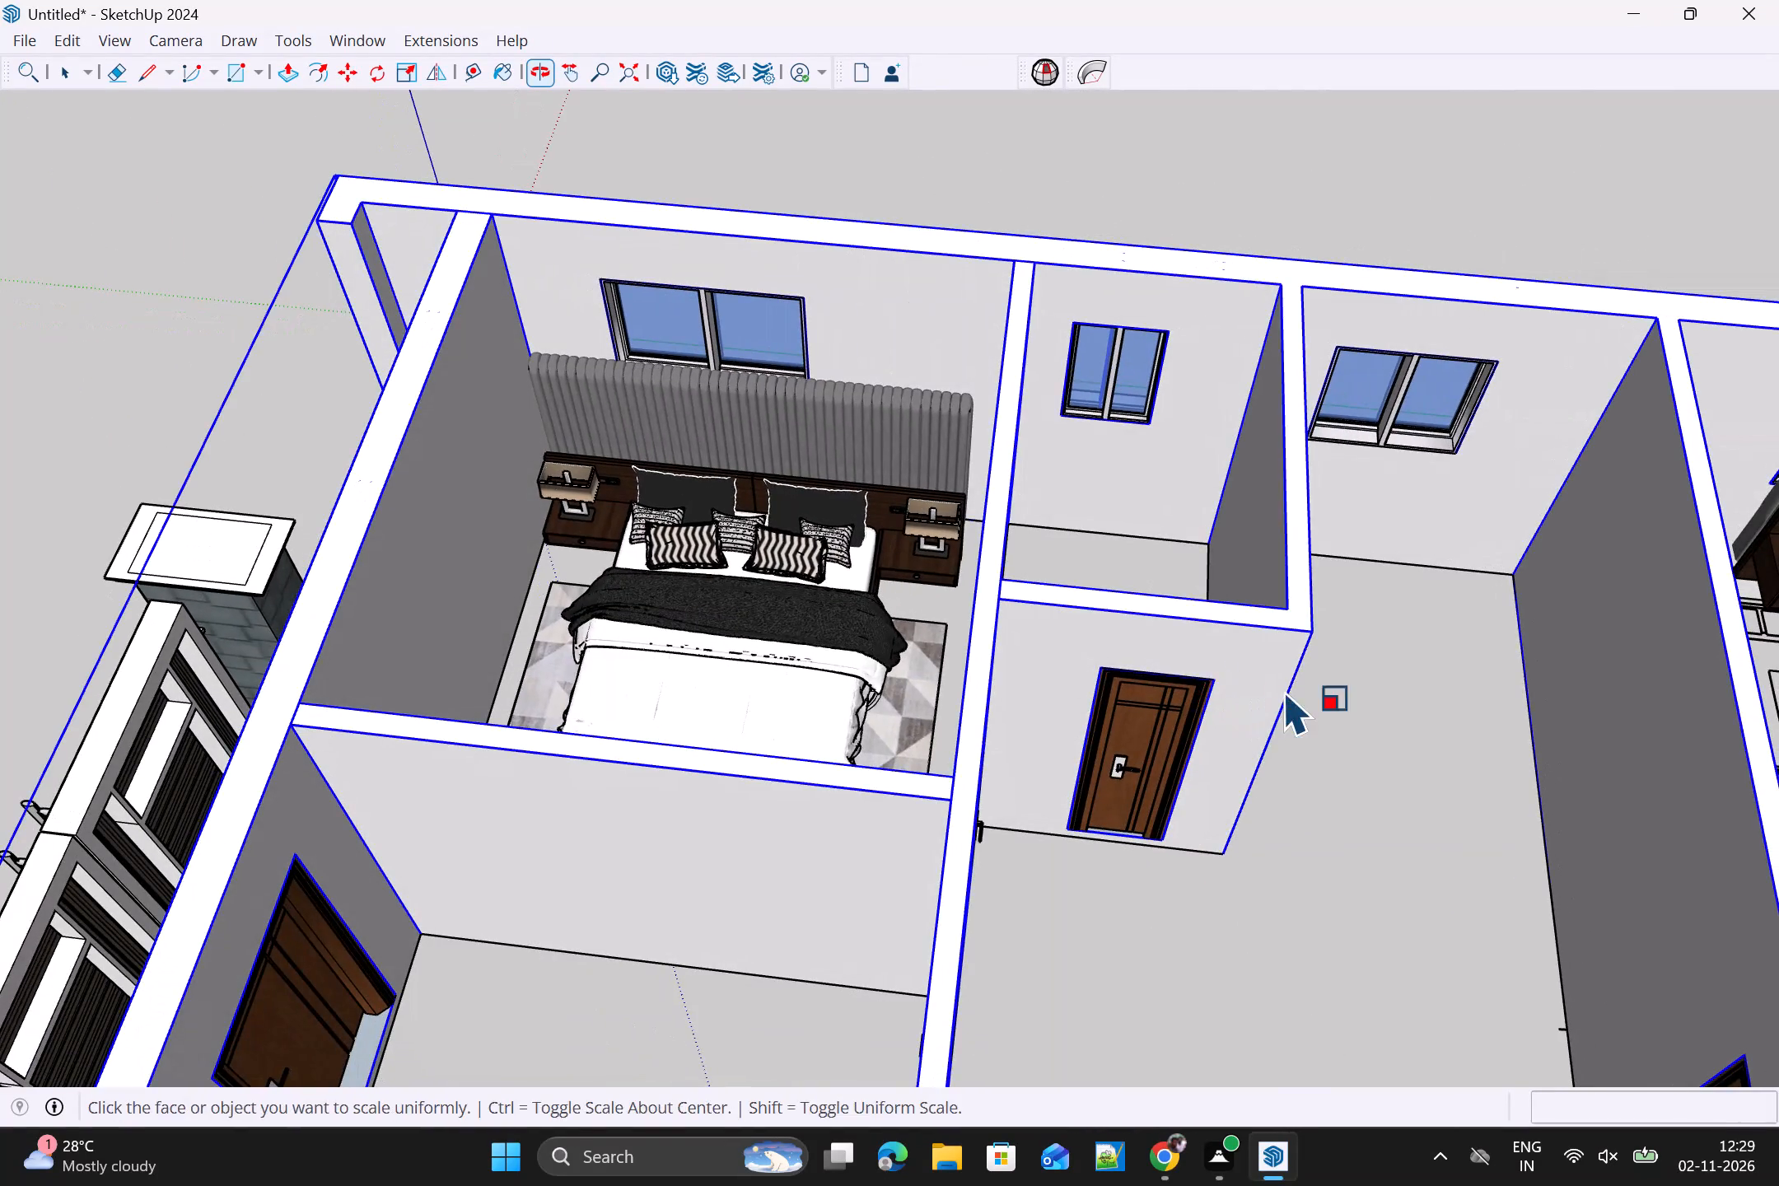
Move the rear bedroom's bed towards the bed drawn on the floor, shifting it about 4' 2" and again about 2' 6".
shift+middle_drag(1286, 689, 644, 521)
shift+middle_drag(1136, 490, 685, 404)
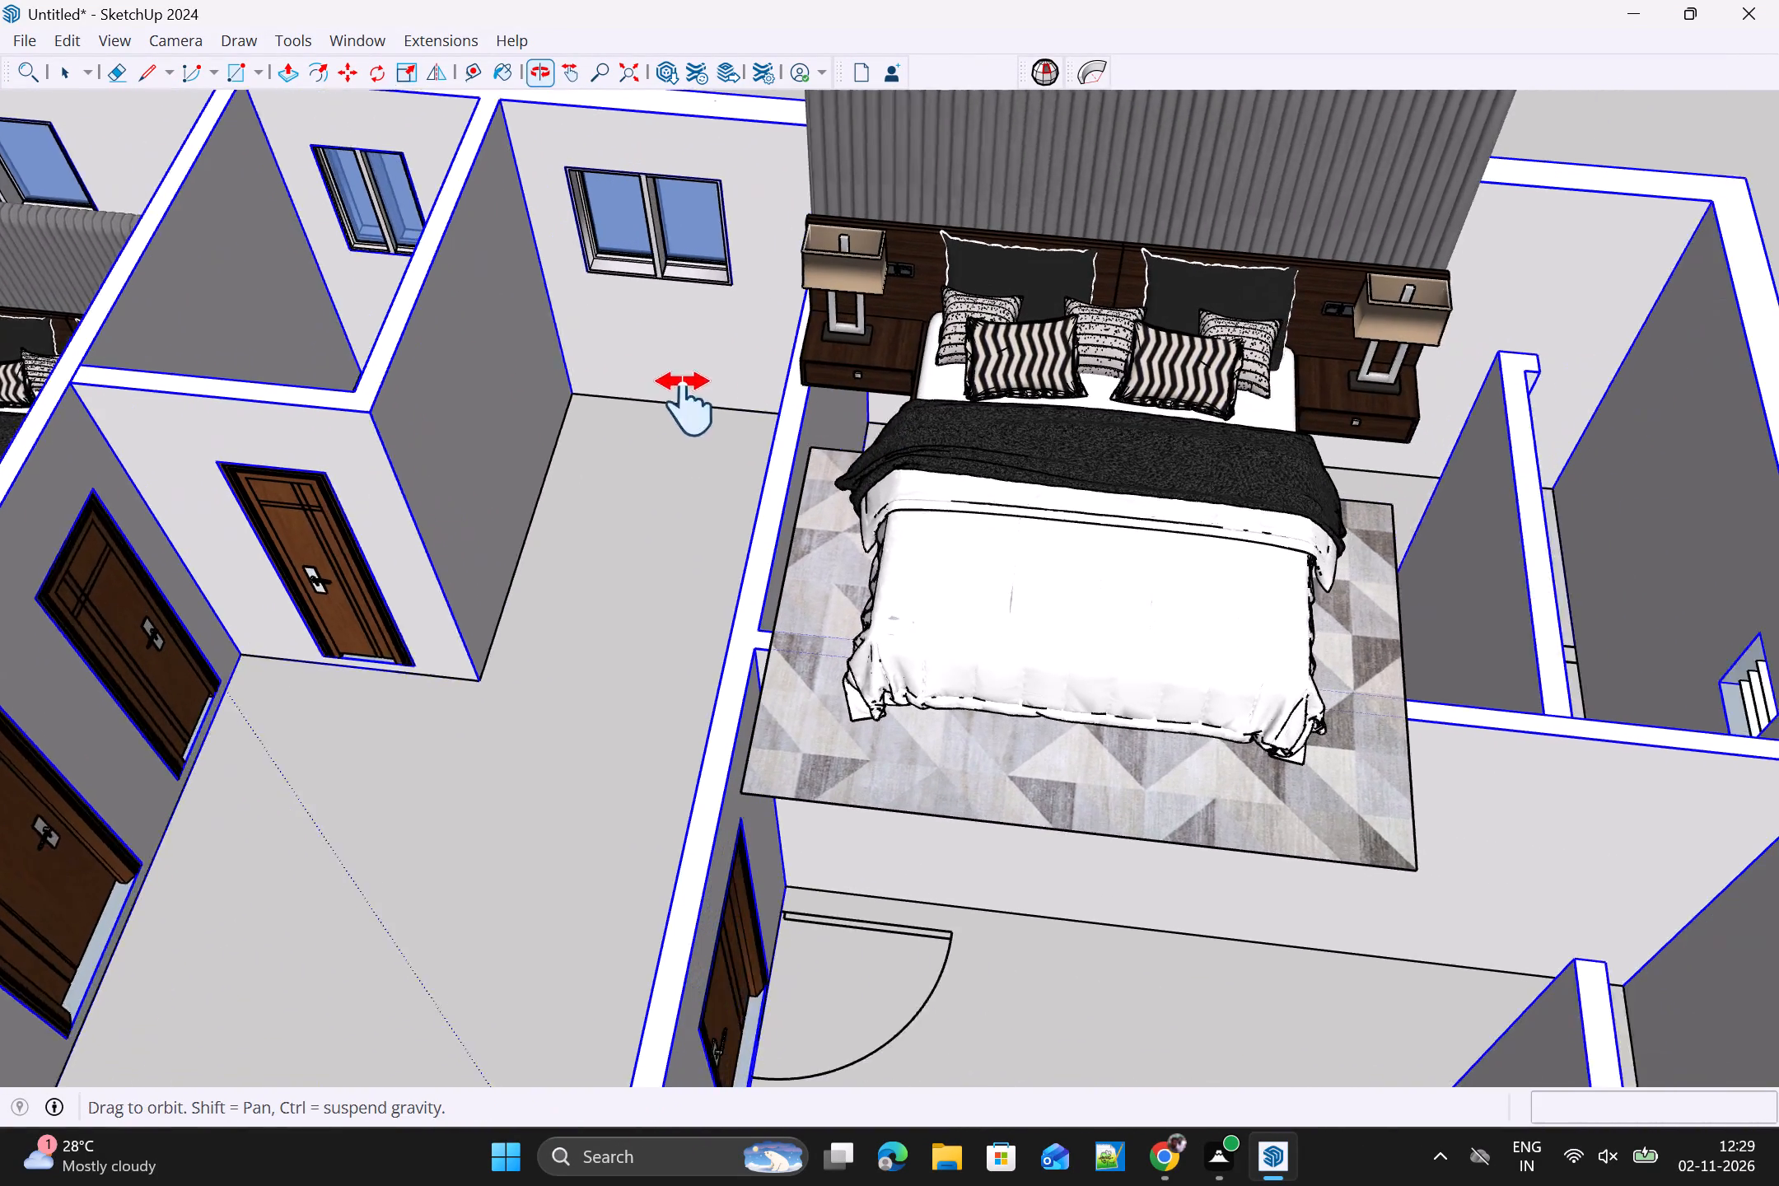
shift+middle_drag(685, 404, 648, 391)
middle_drag(974, 393, 0, 421)
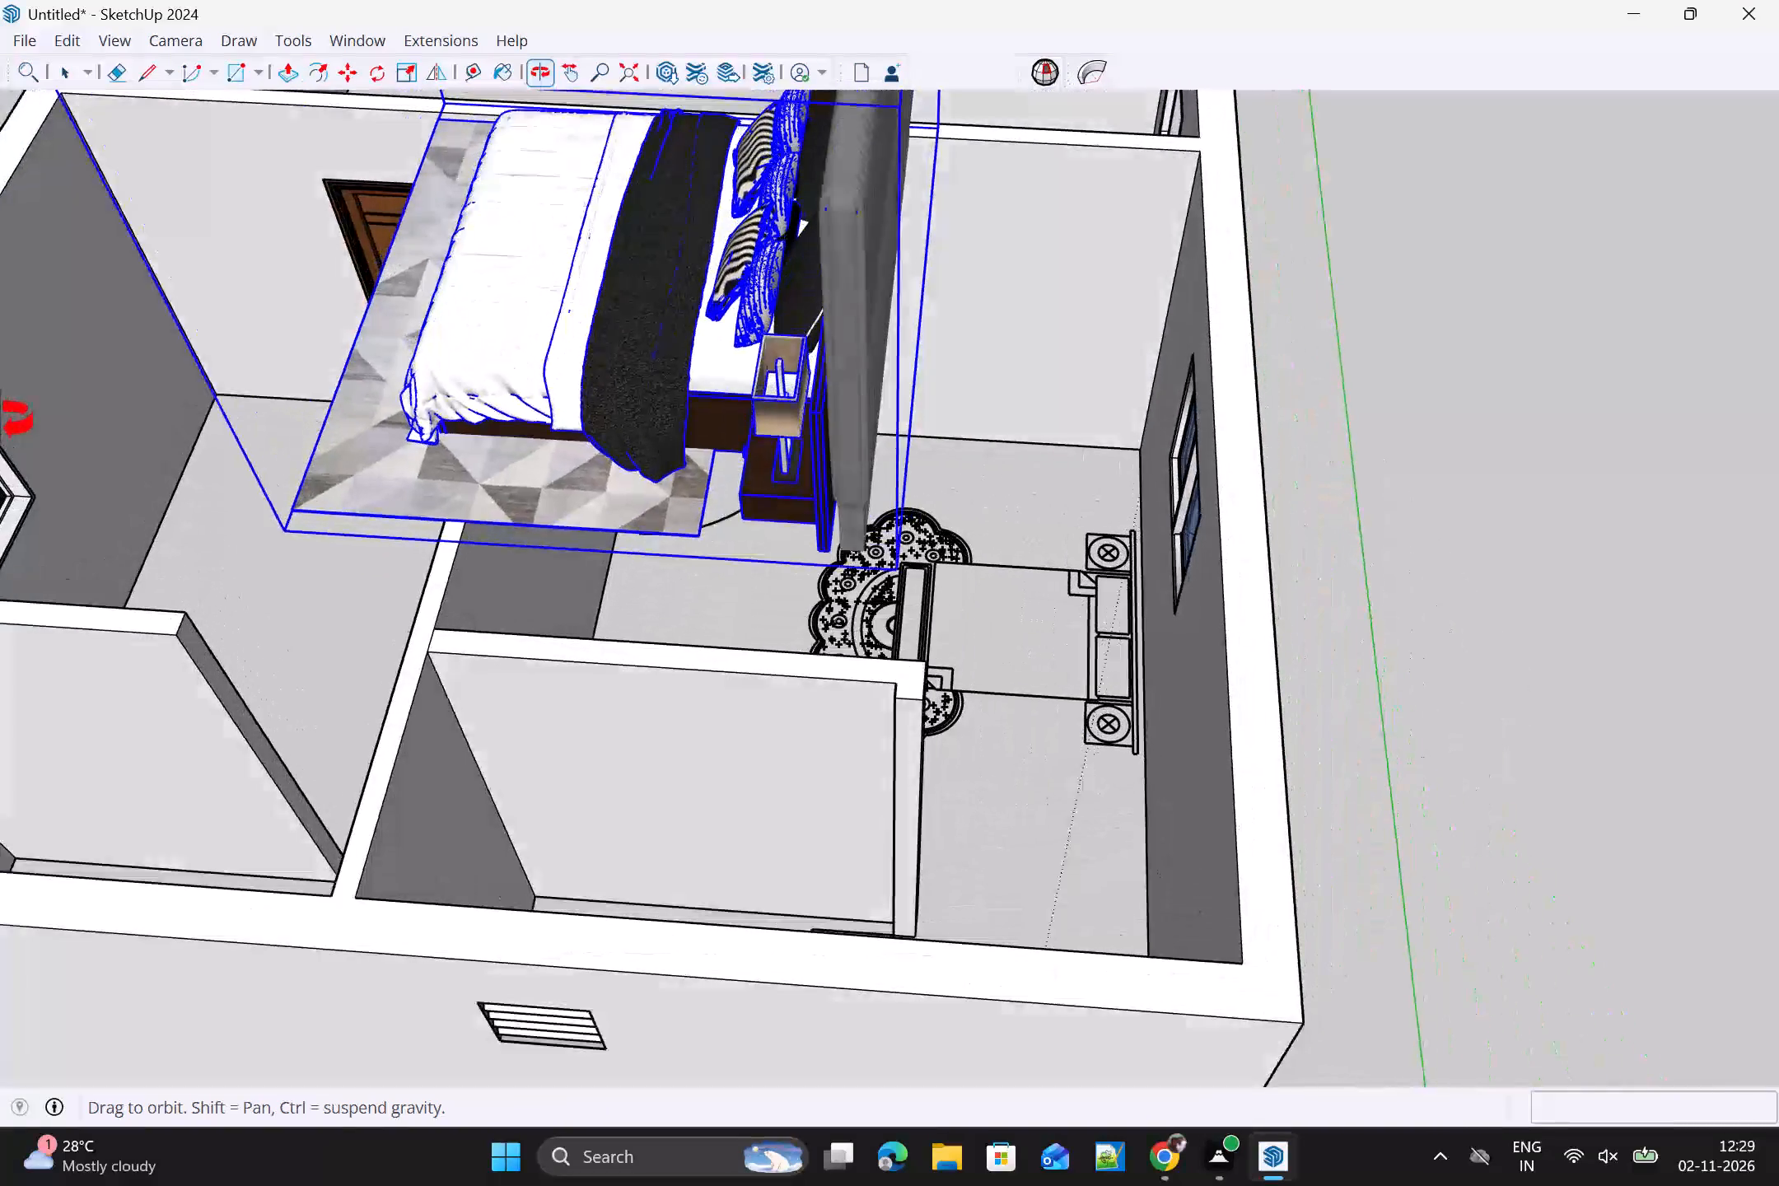
middle_drag(0, 421, 0, 422)
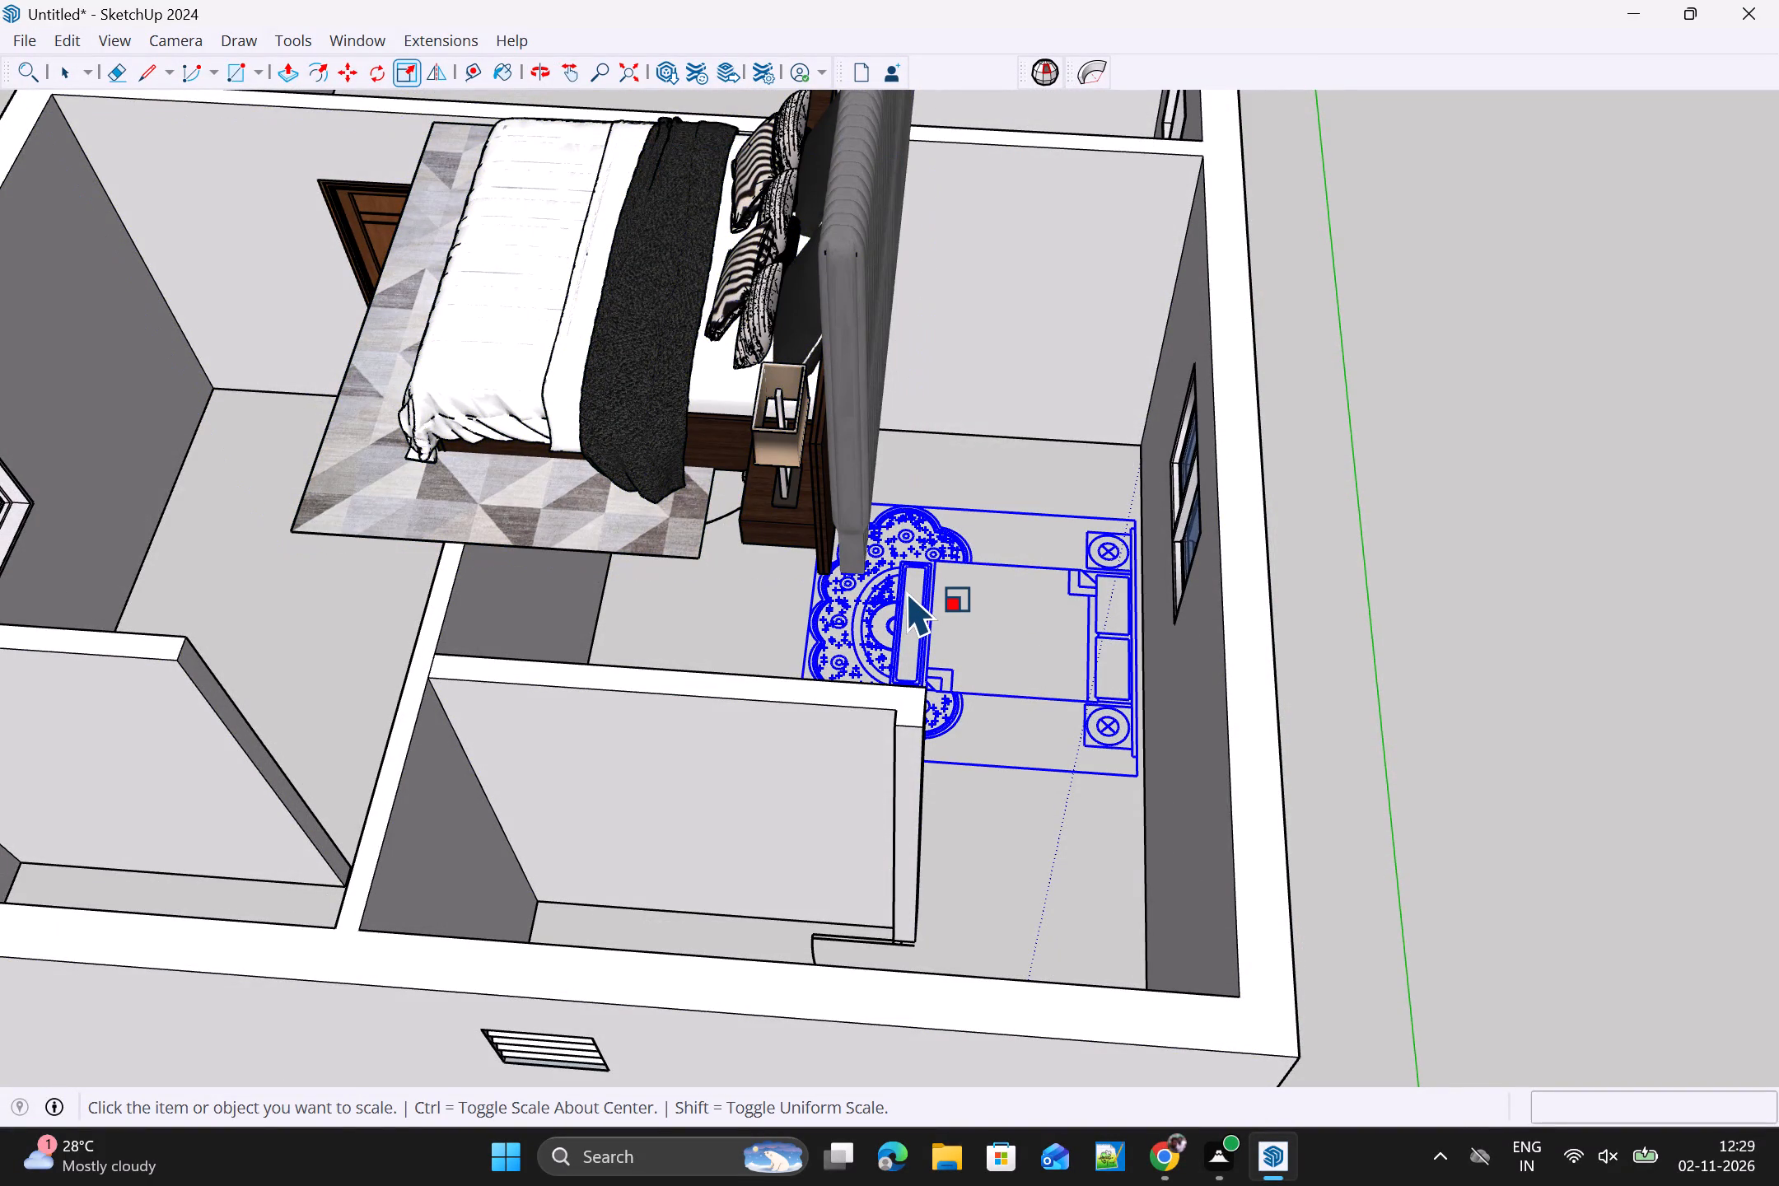
key(m)
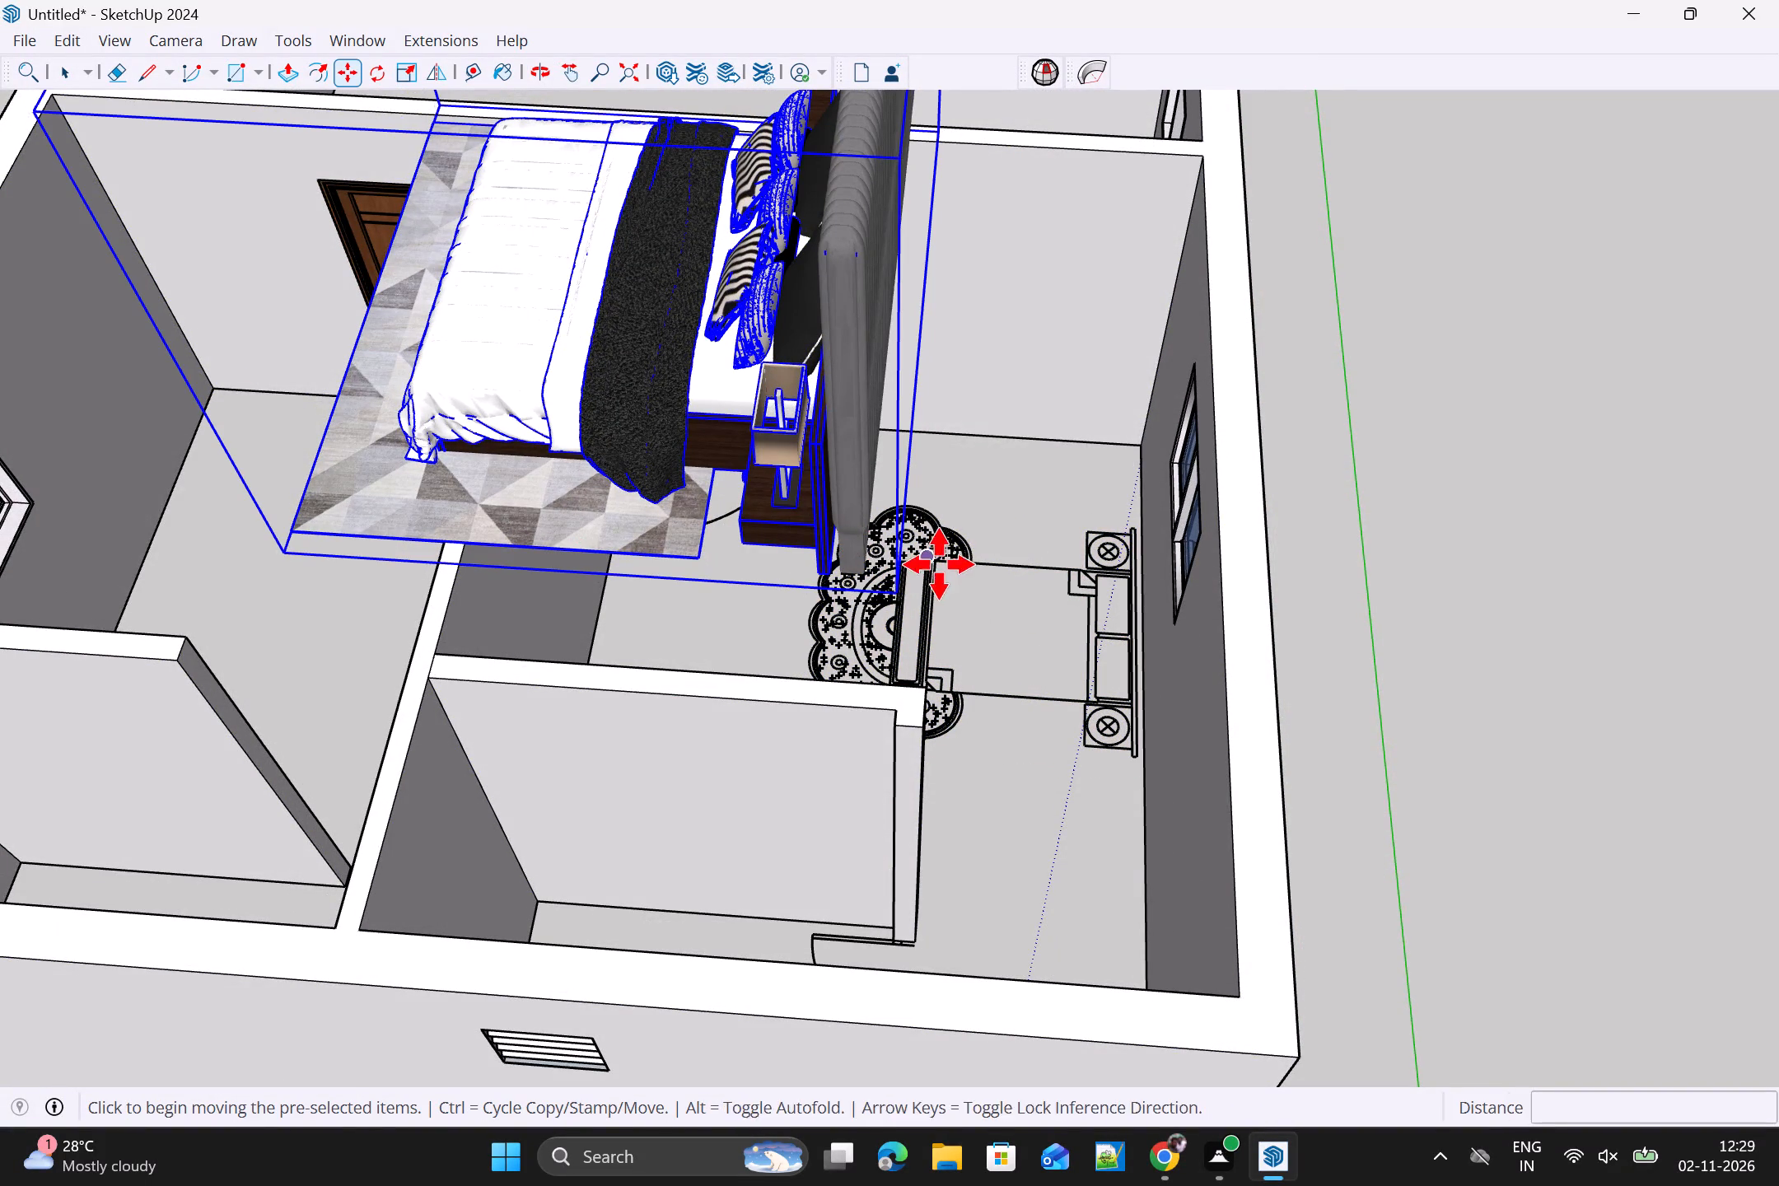
click(897, 589)
scroll(1092, 749, up, 1)
middle_drag(1086, 739, 1051, 606)
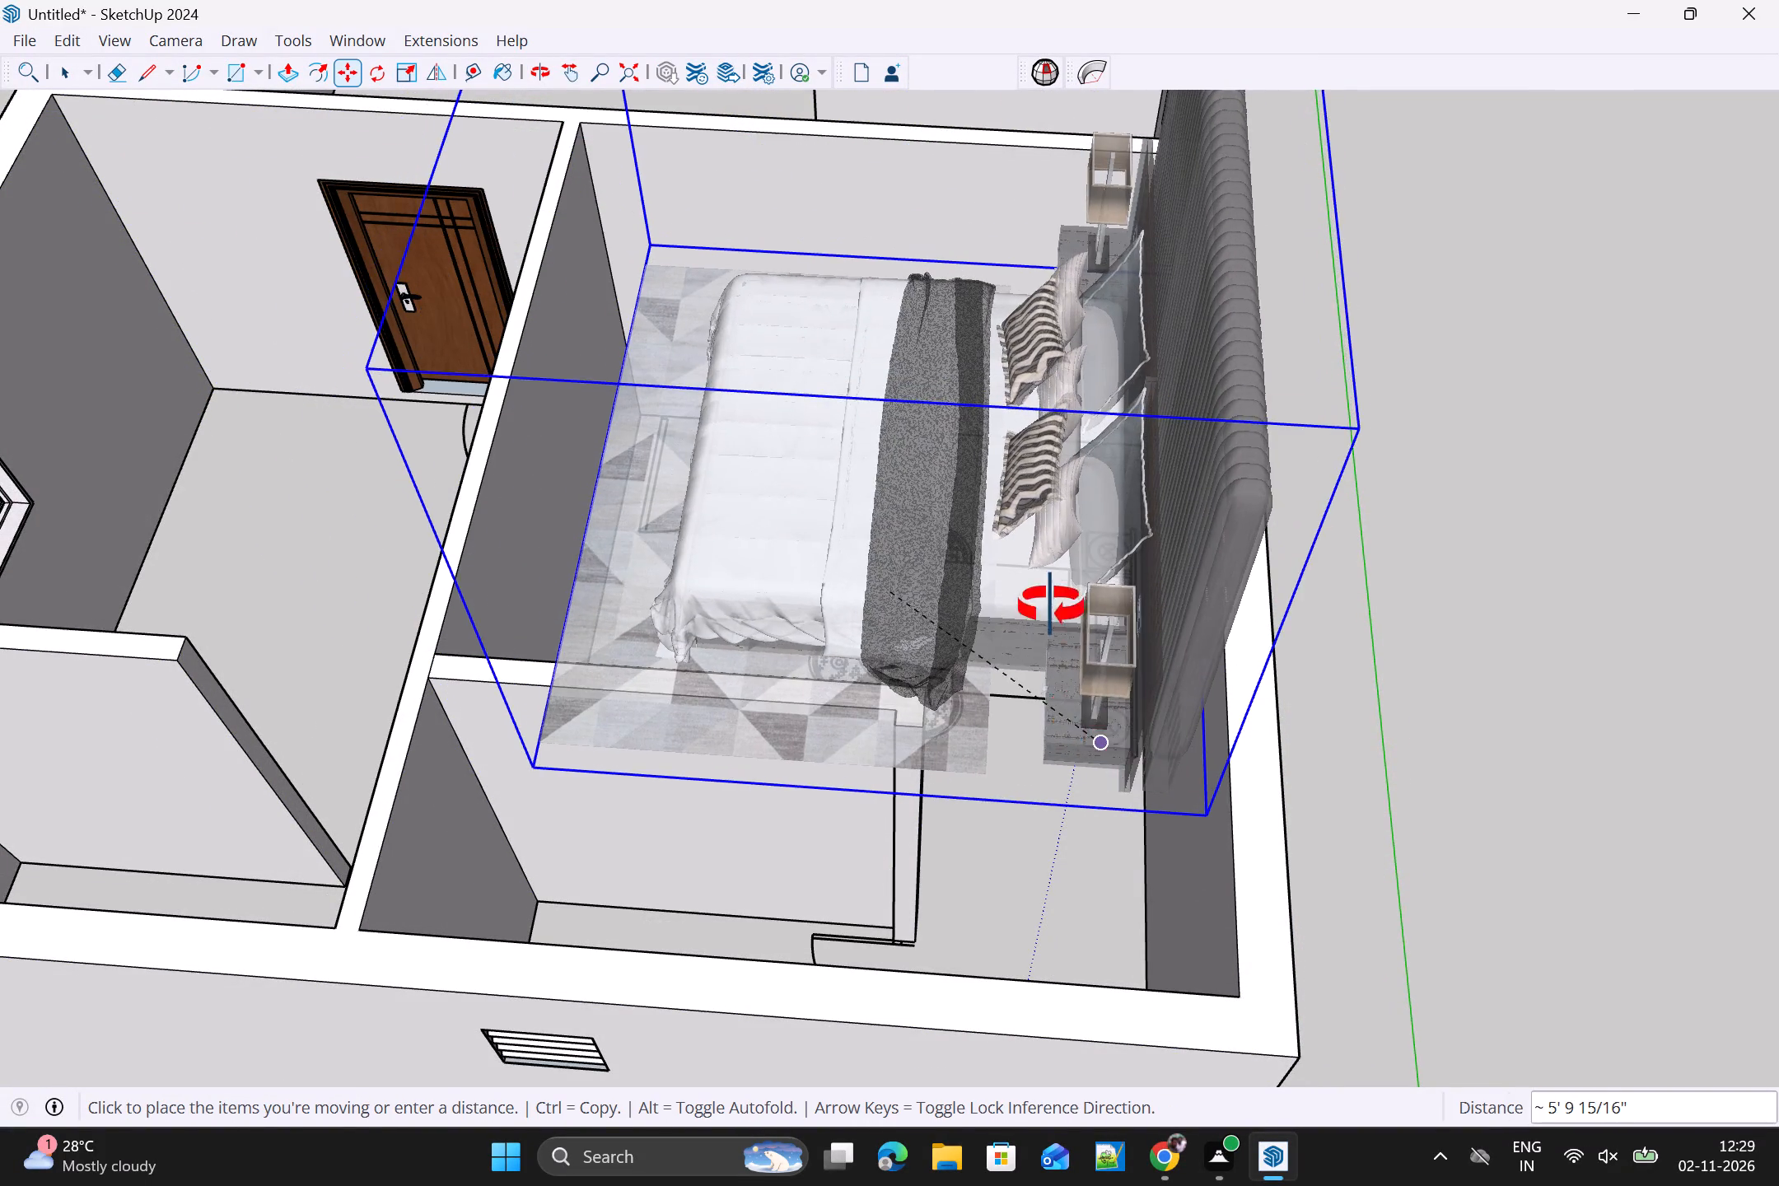
middle_drag(1051, 606, 999, 523)
scroll(1009, 539, up, 4)
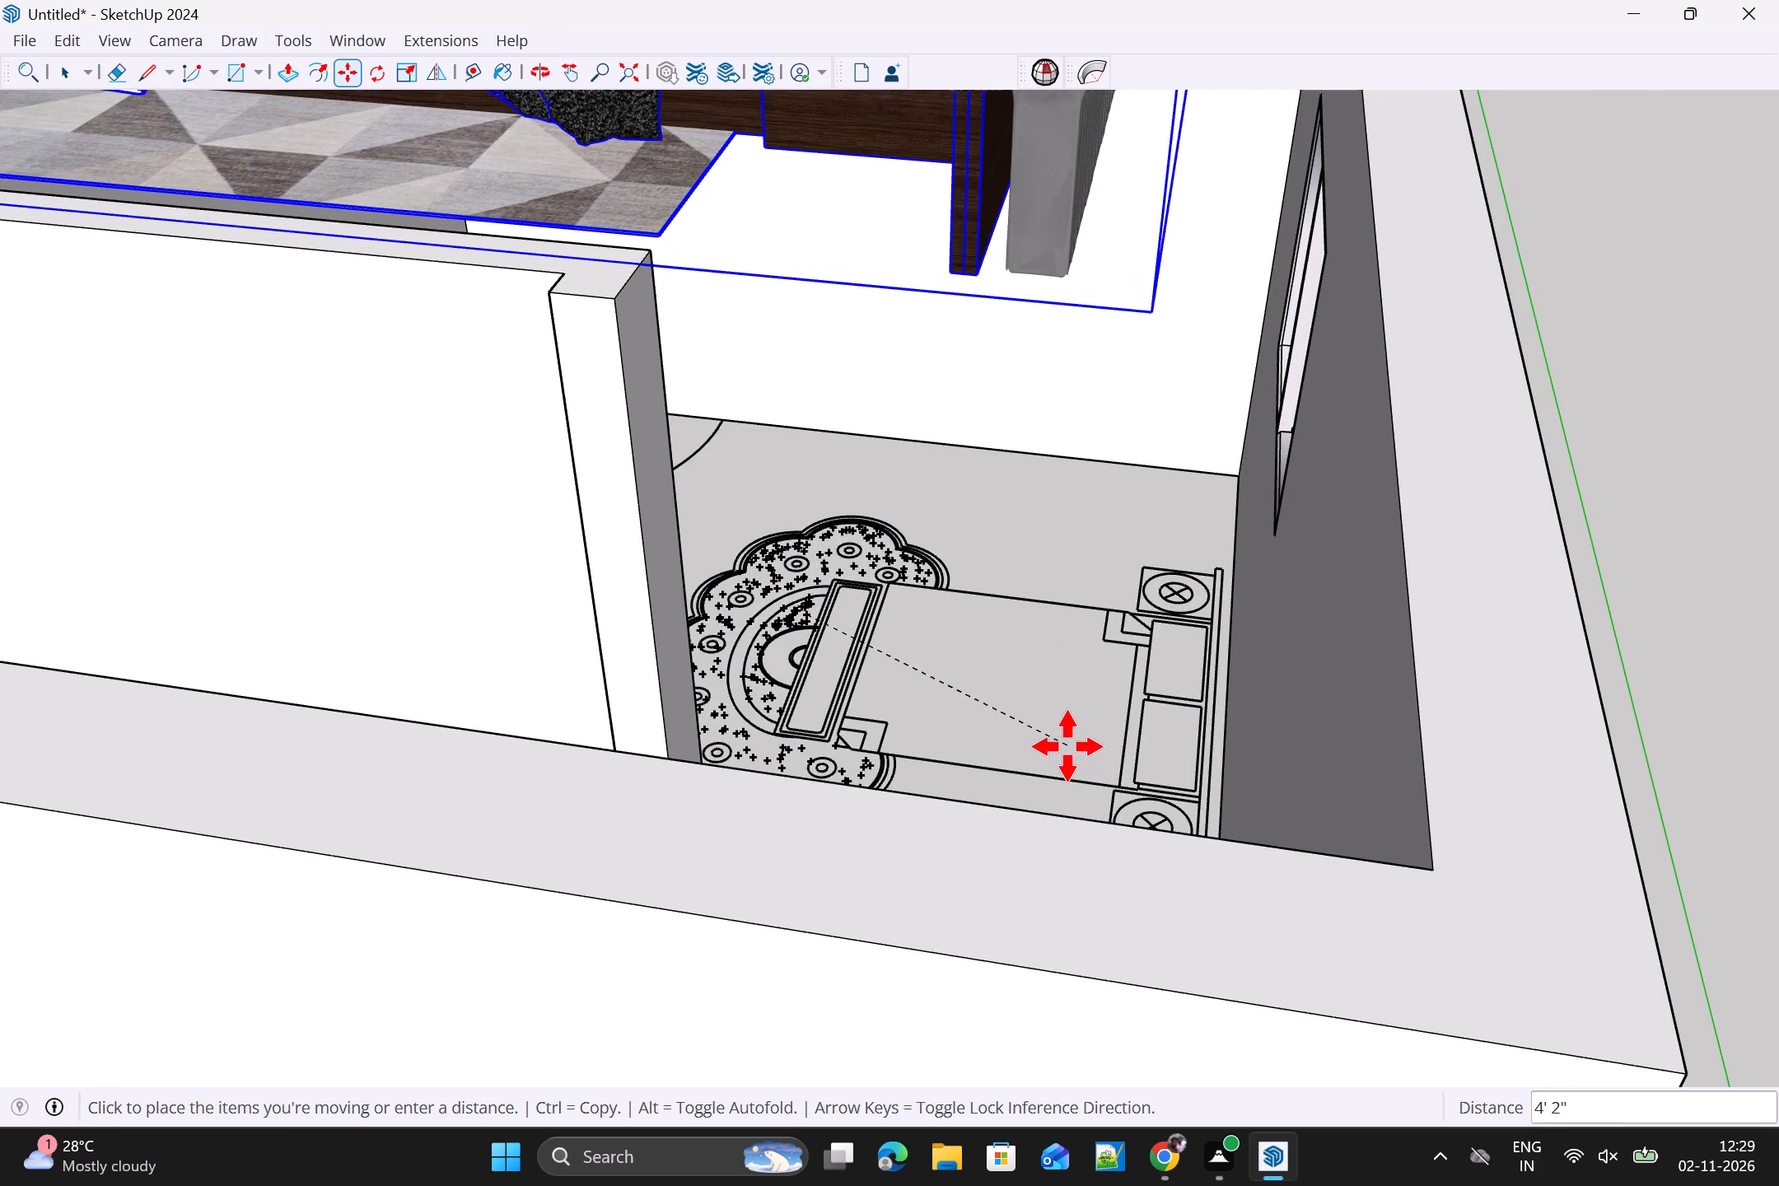
click(1067, 746)
click(1157, 316)
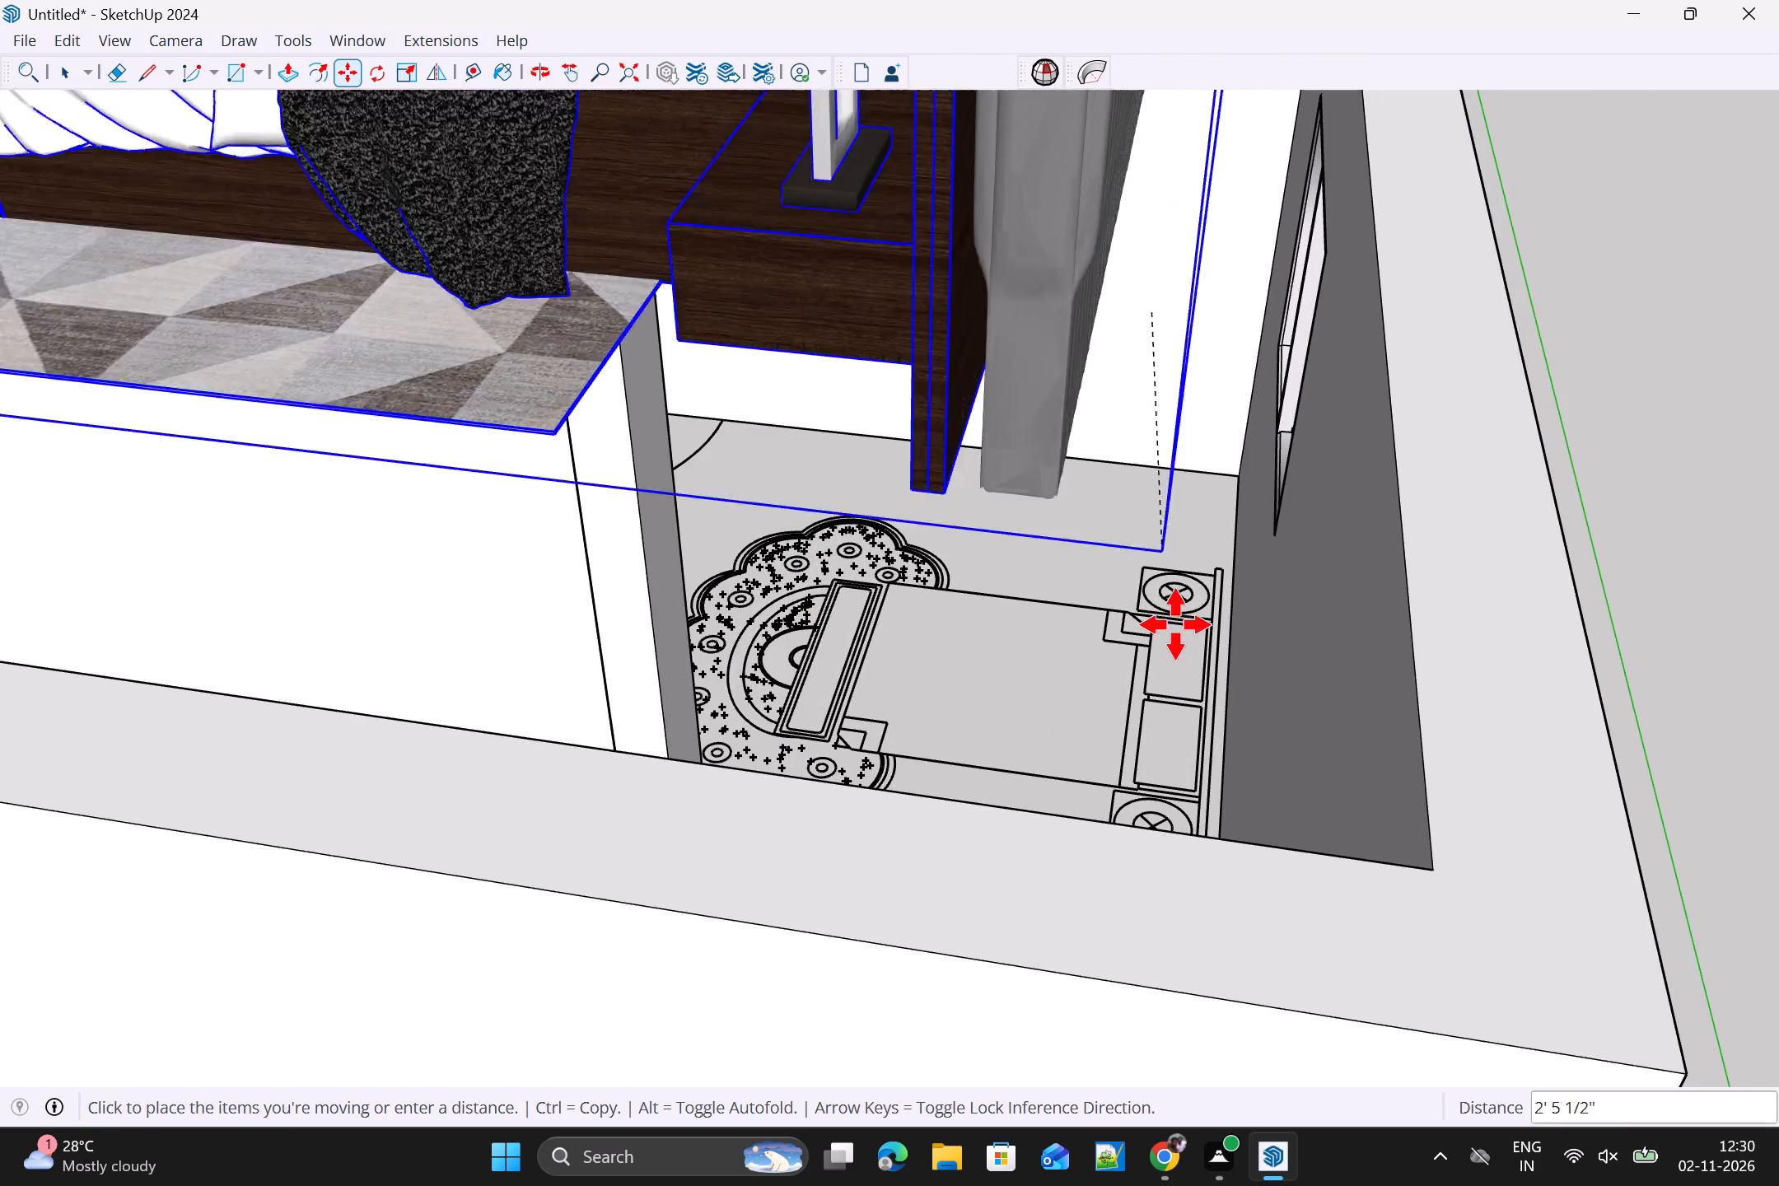
click(1182, 646)
Move the rear bedroom's bed about 5' 9", taking the base of its grey headboard panel as the start point.
drag(1068, 581, 1080, 605)
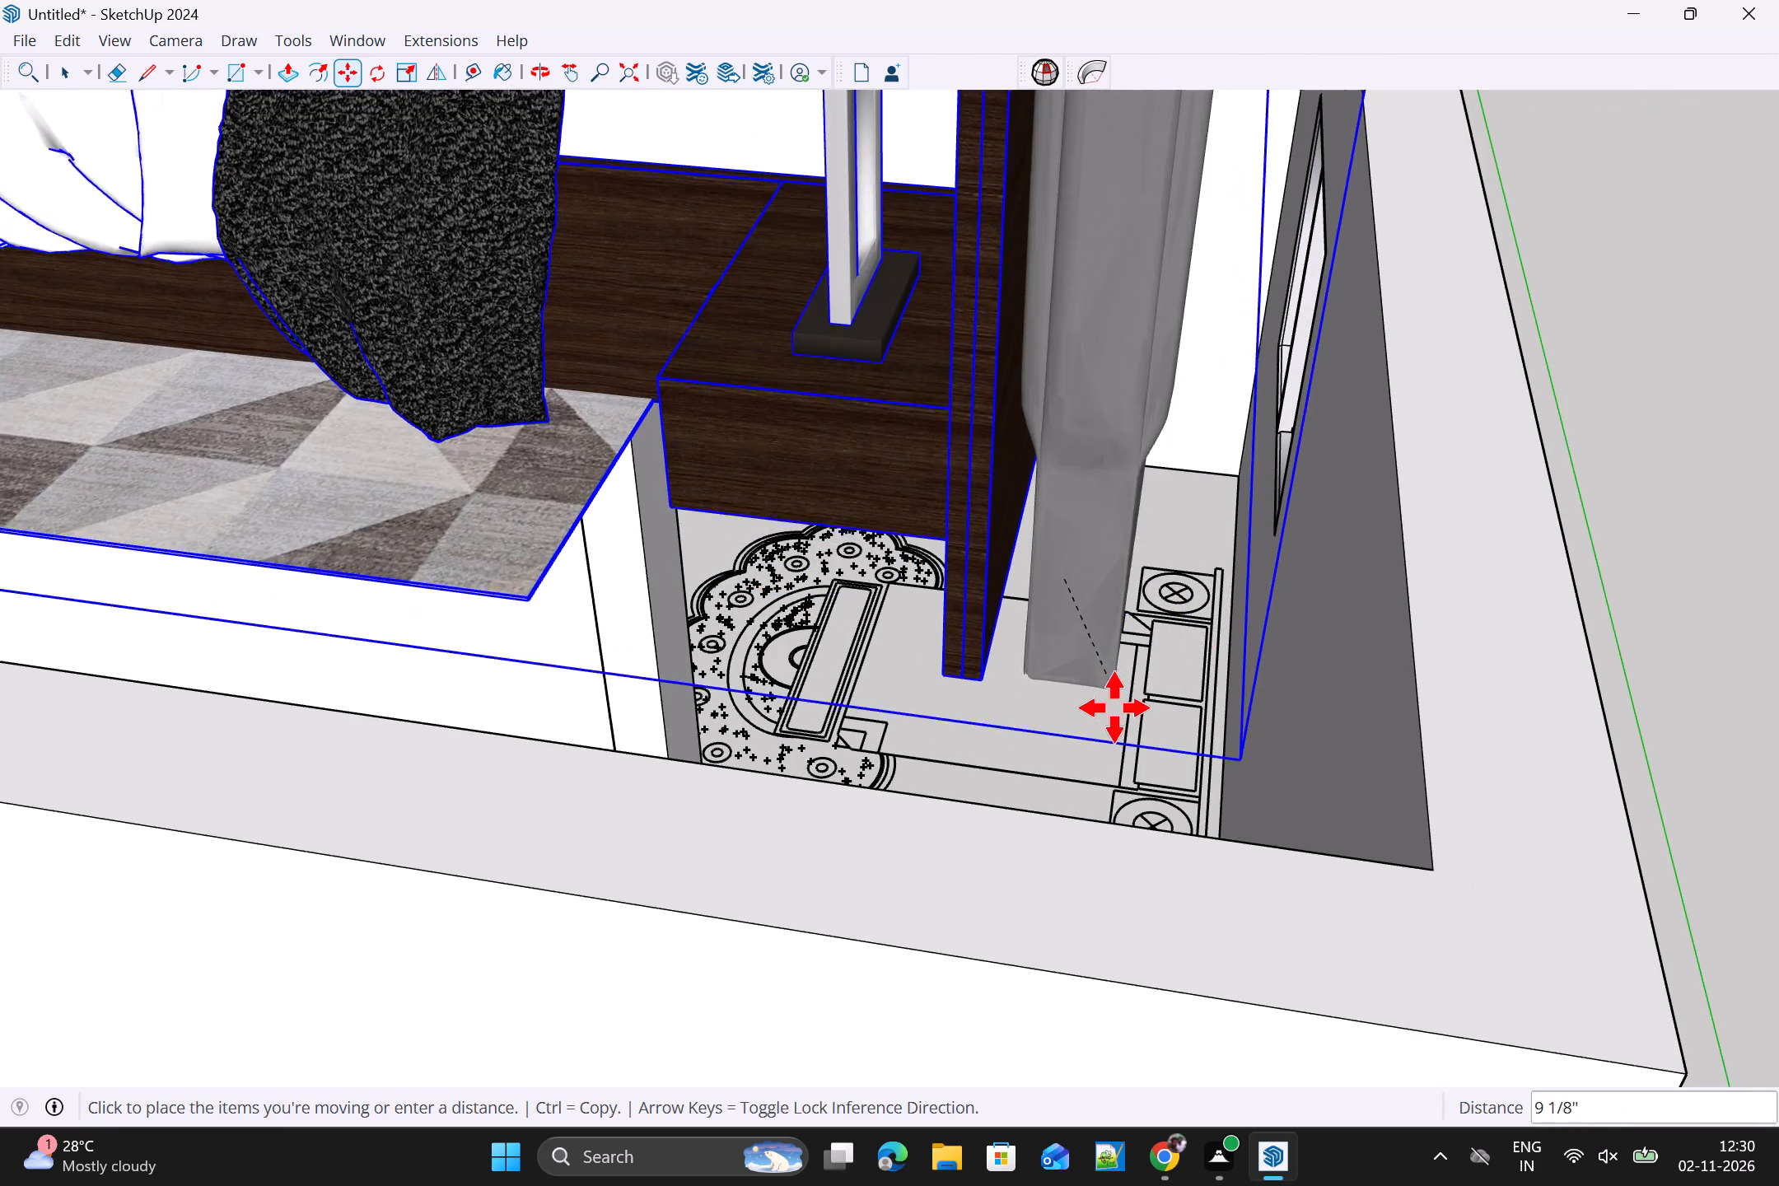
scroll(1118, 718, down, 4)
middle_drag(1118, 721, 1777, 1025)
scroll(1756, 1003, up, 1)
scroll(610, 522, up, 11)
scroll(935, 607, down, 5)
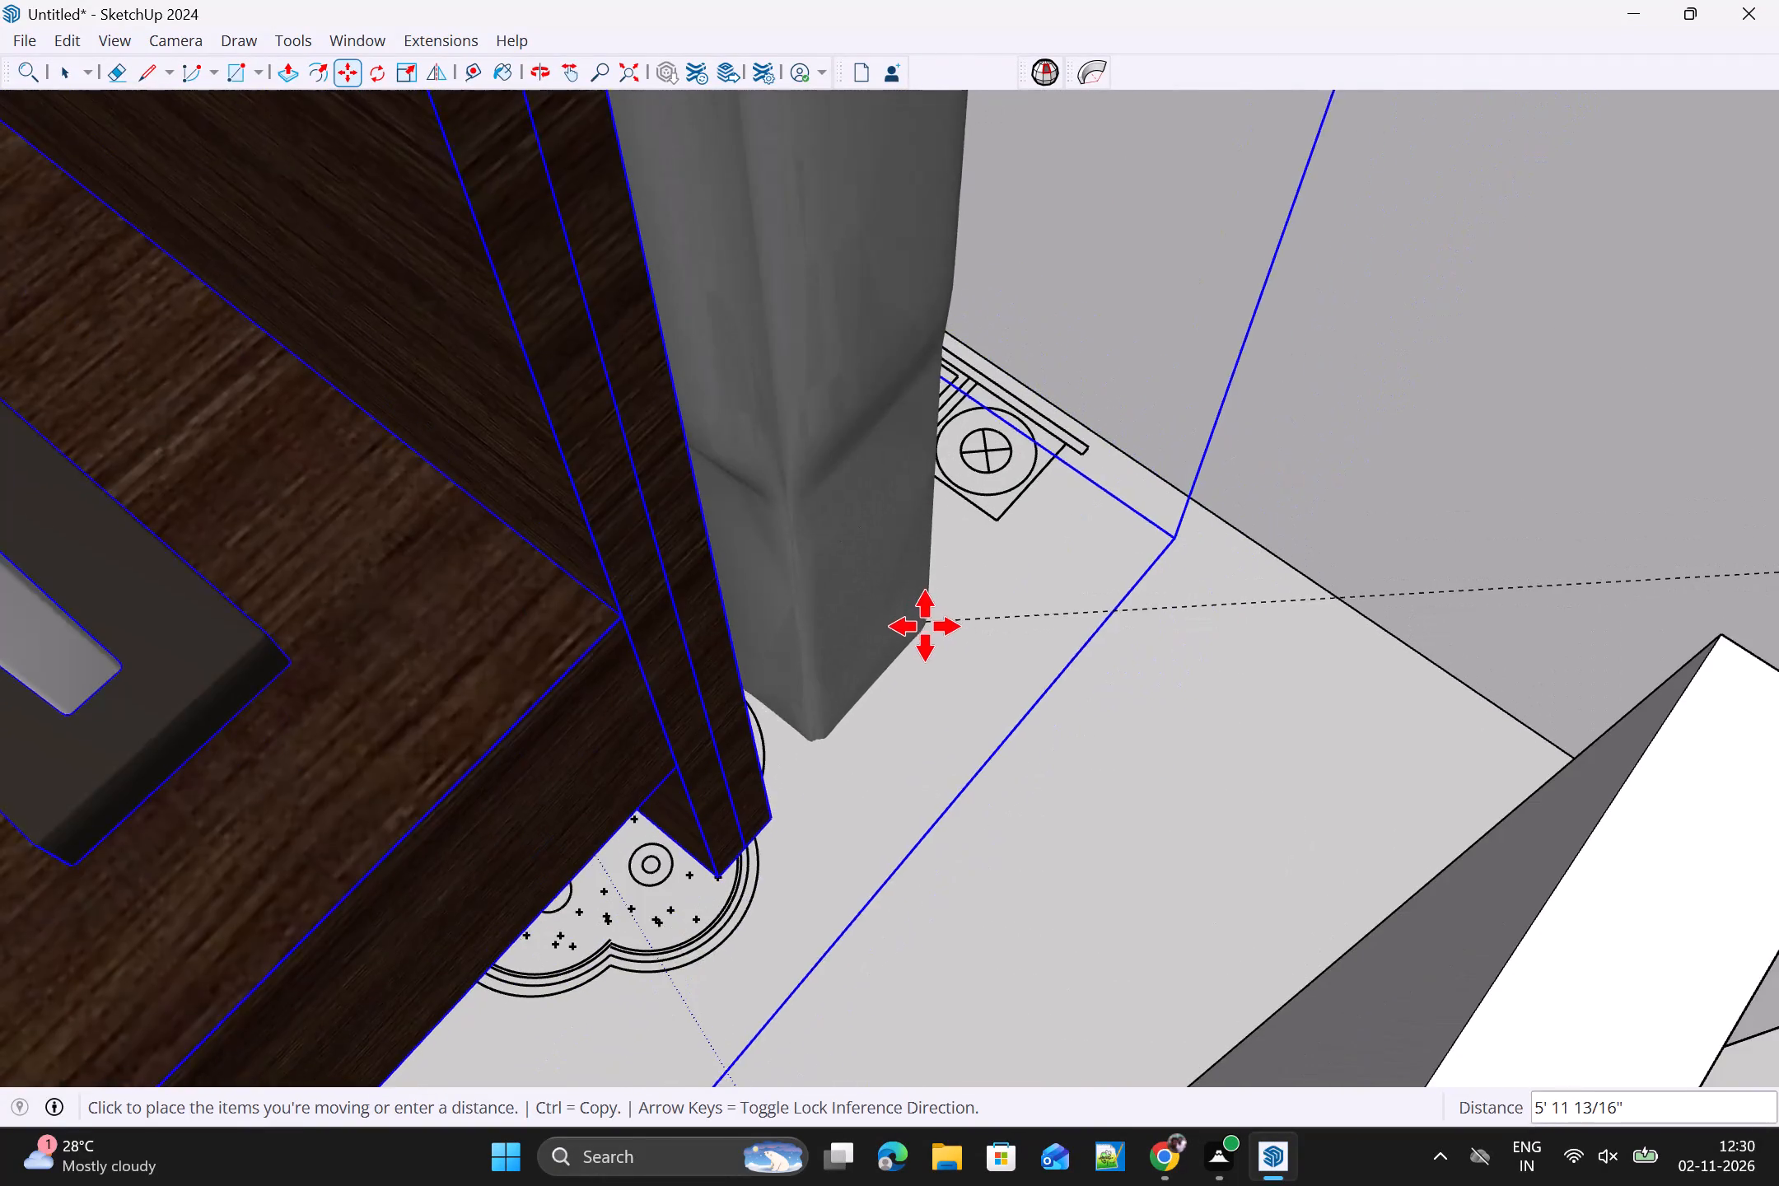
scroll(927, 625, up, 2)
middle_drag(921, 625, 762, 814)
scroll(762, 814, up, 1)
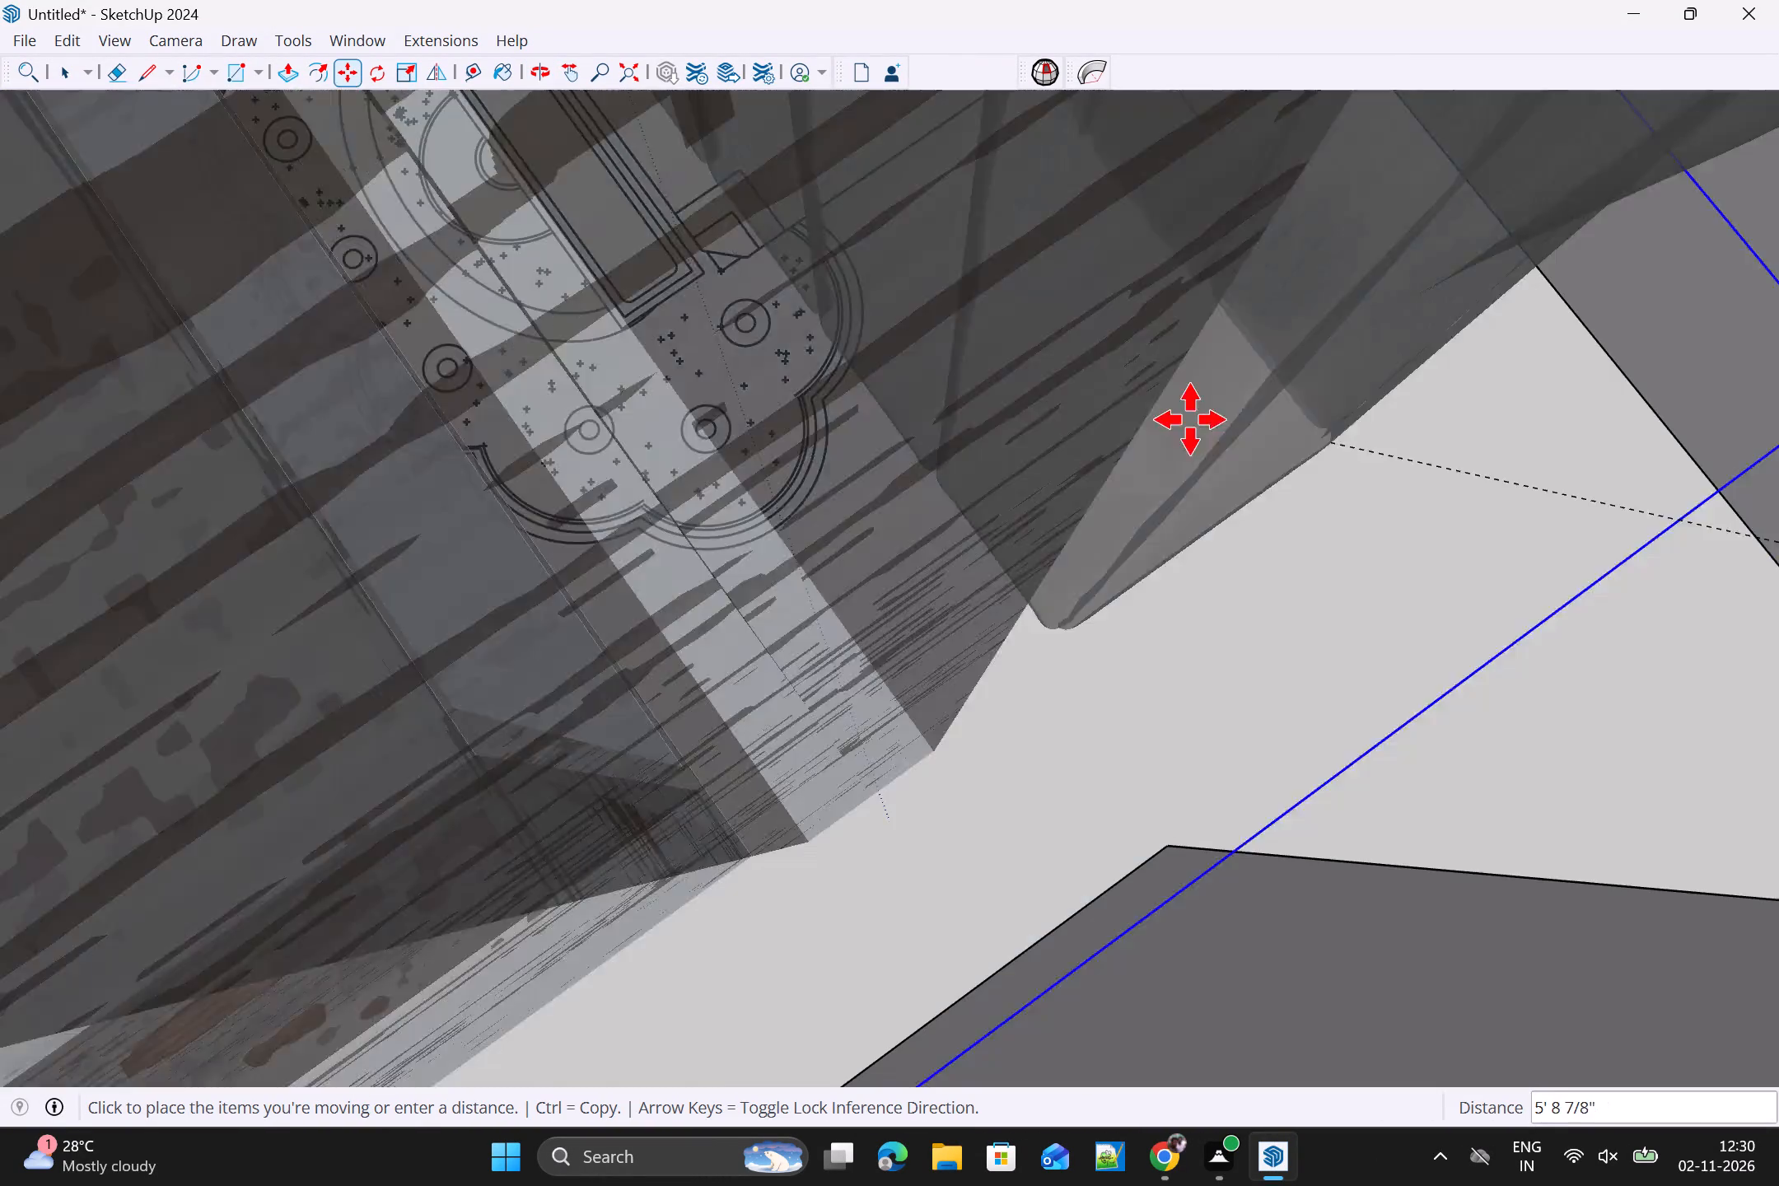
click(1190, 419)
Move the rear bedroom's bed about 9' 11" by its headboard-side bounding corner towards the bed symbol drawn on the floor.
scroll(1216, 429, down, 20)
scroll(1216, 429, down, 4)
middle_drag(1097, 451, 1107, 495)
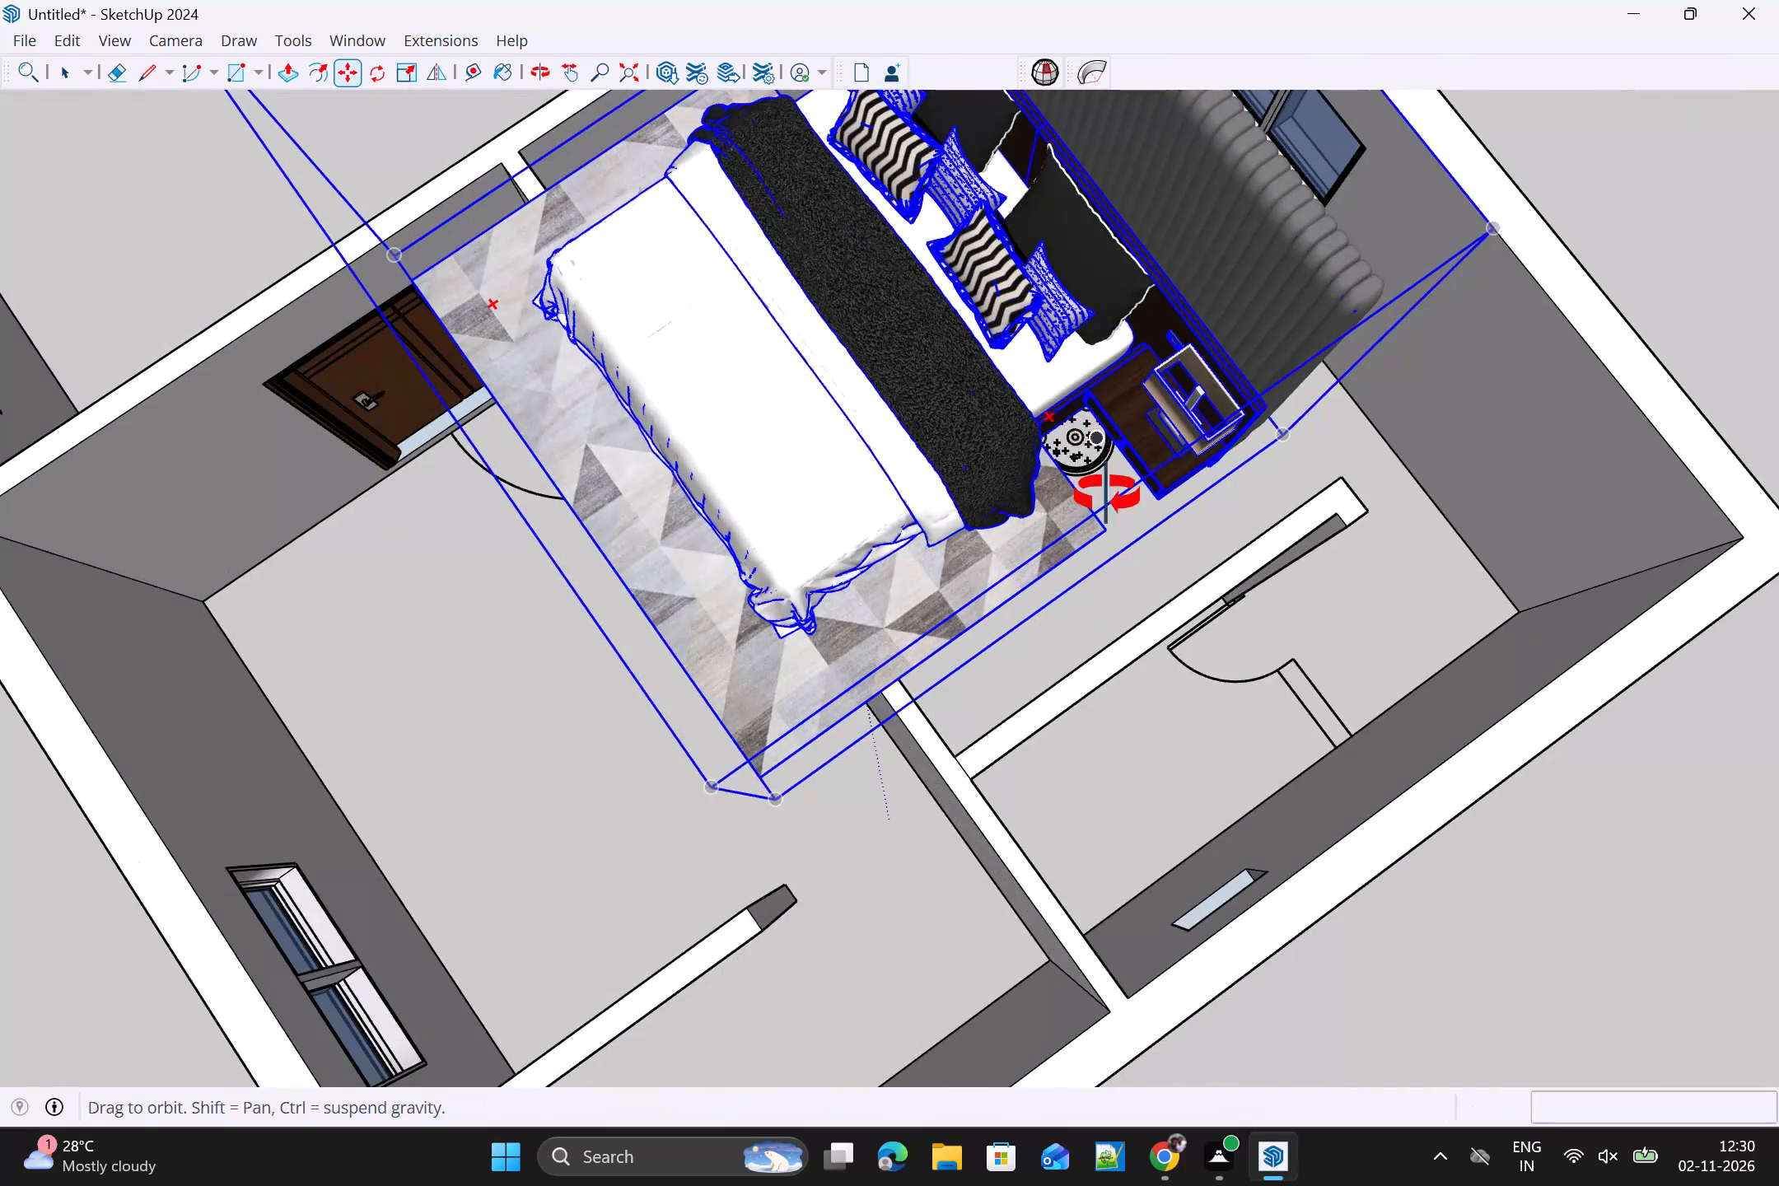
middle_drag(1107, 495, 1315, 0)
middle_drag(1413, 341, 975, 417)
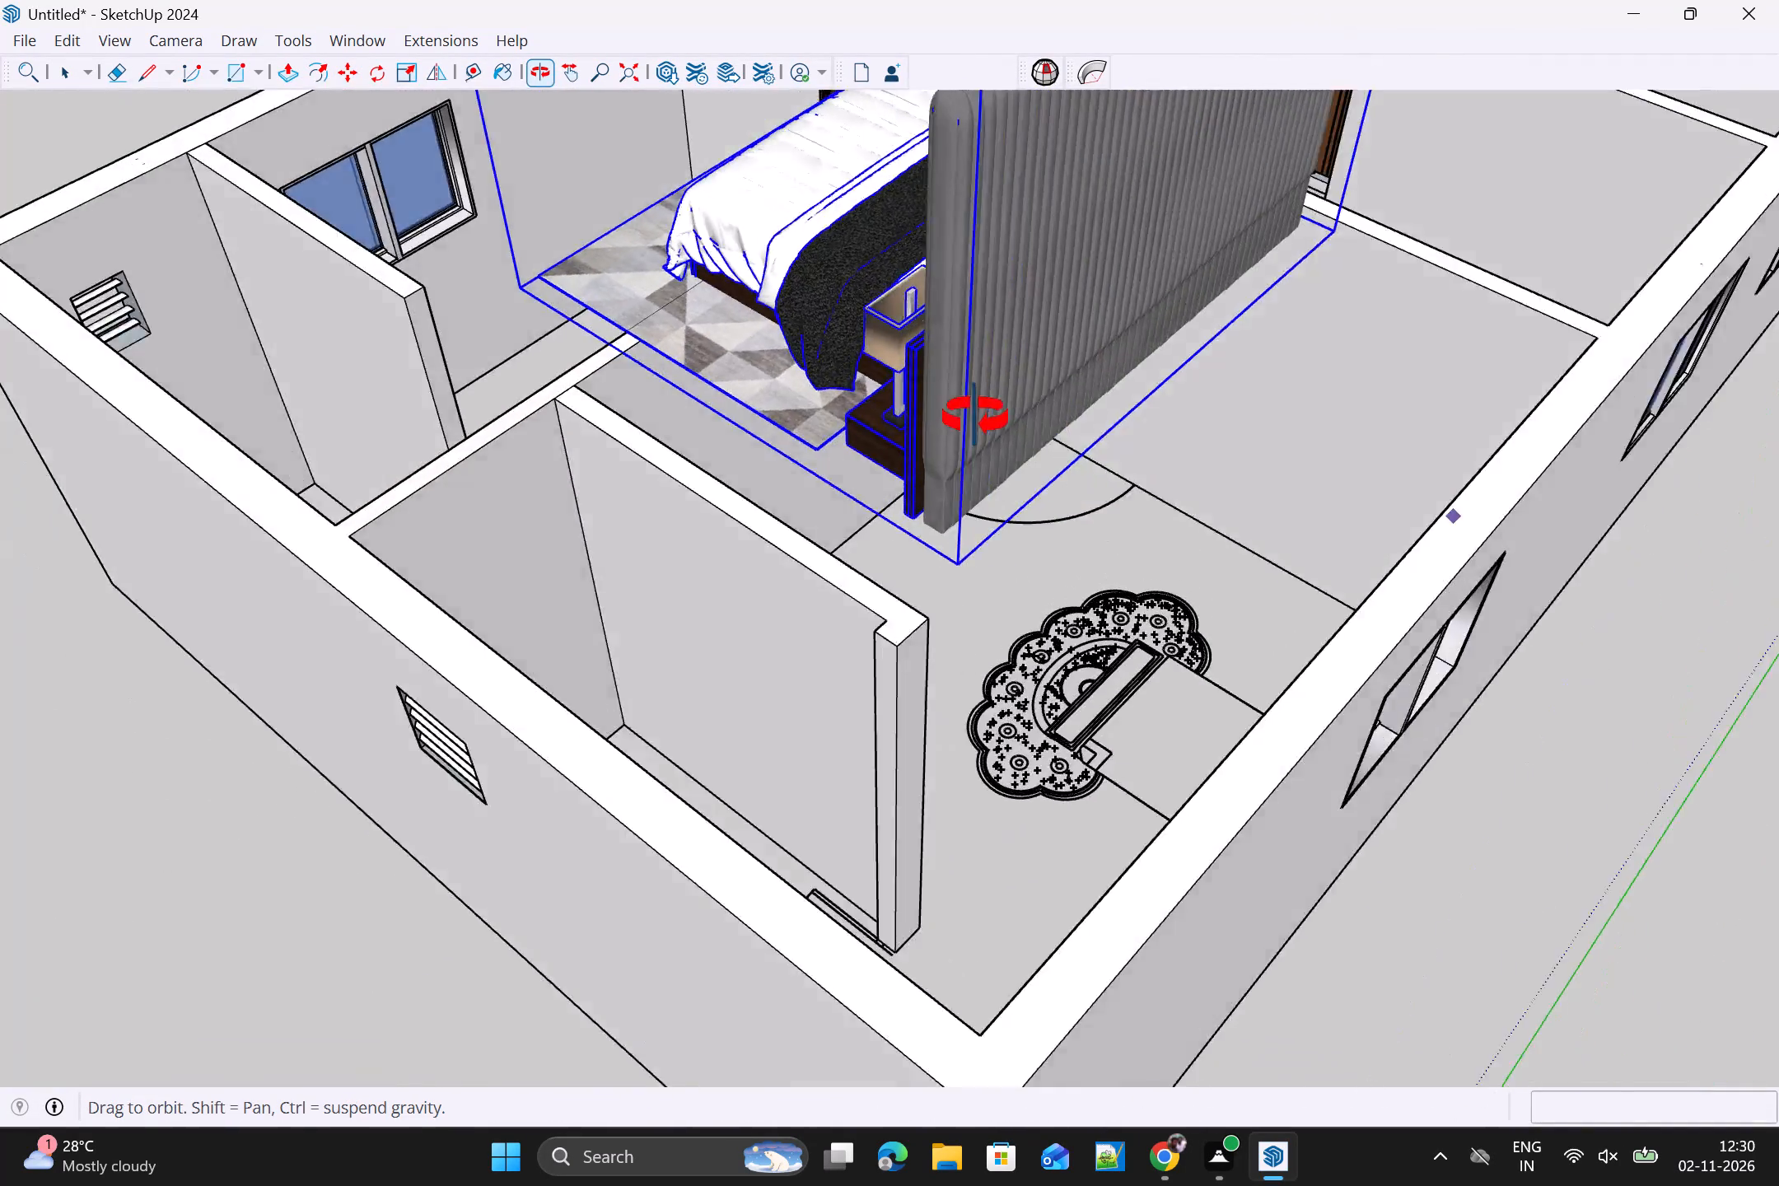
middle_drag(975, 417, 226, 562)
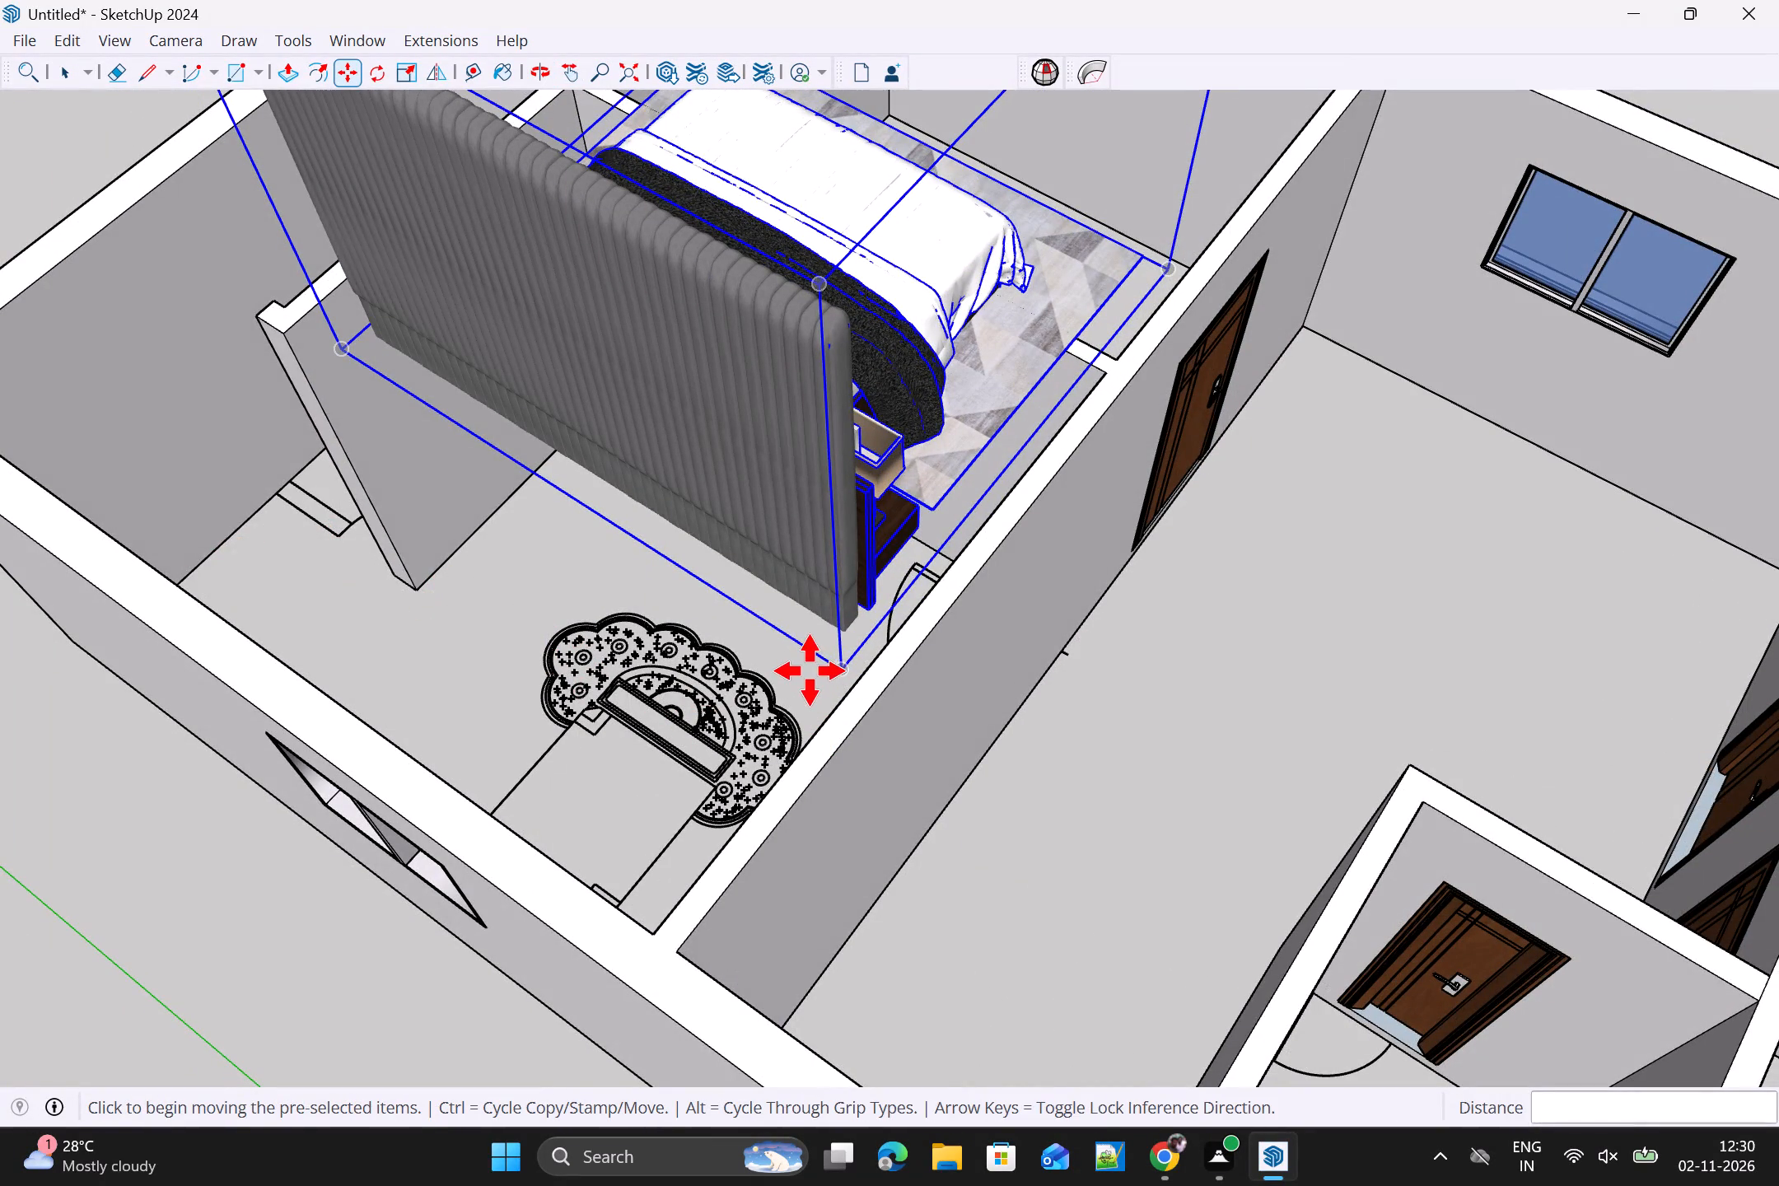
click(833, 652)
click(675, 764)
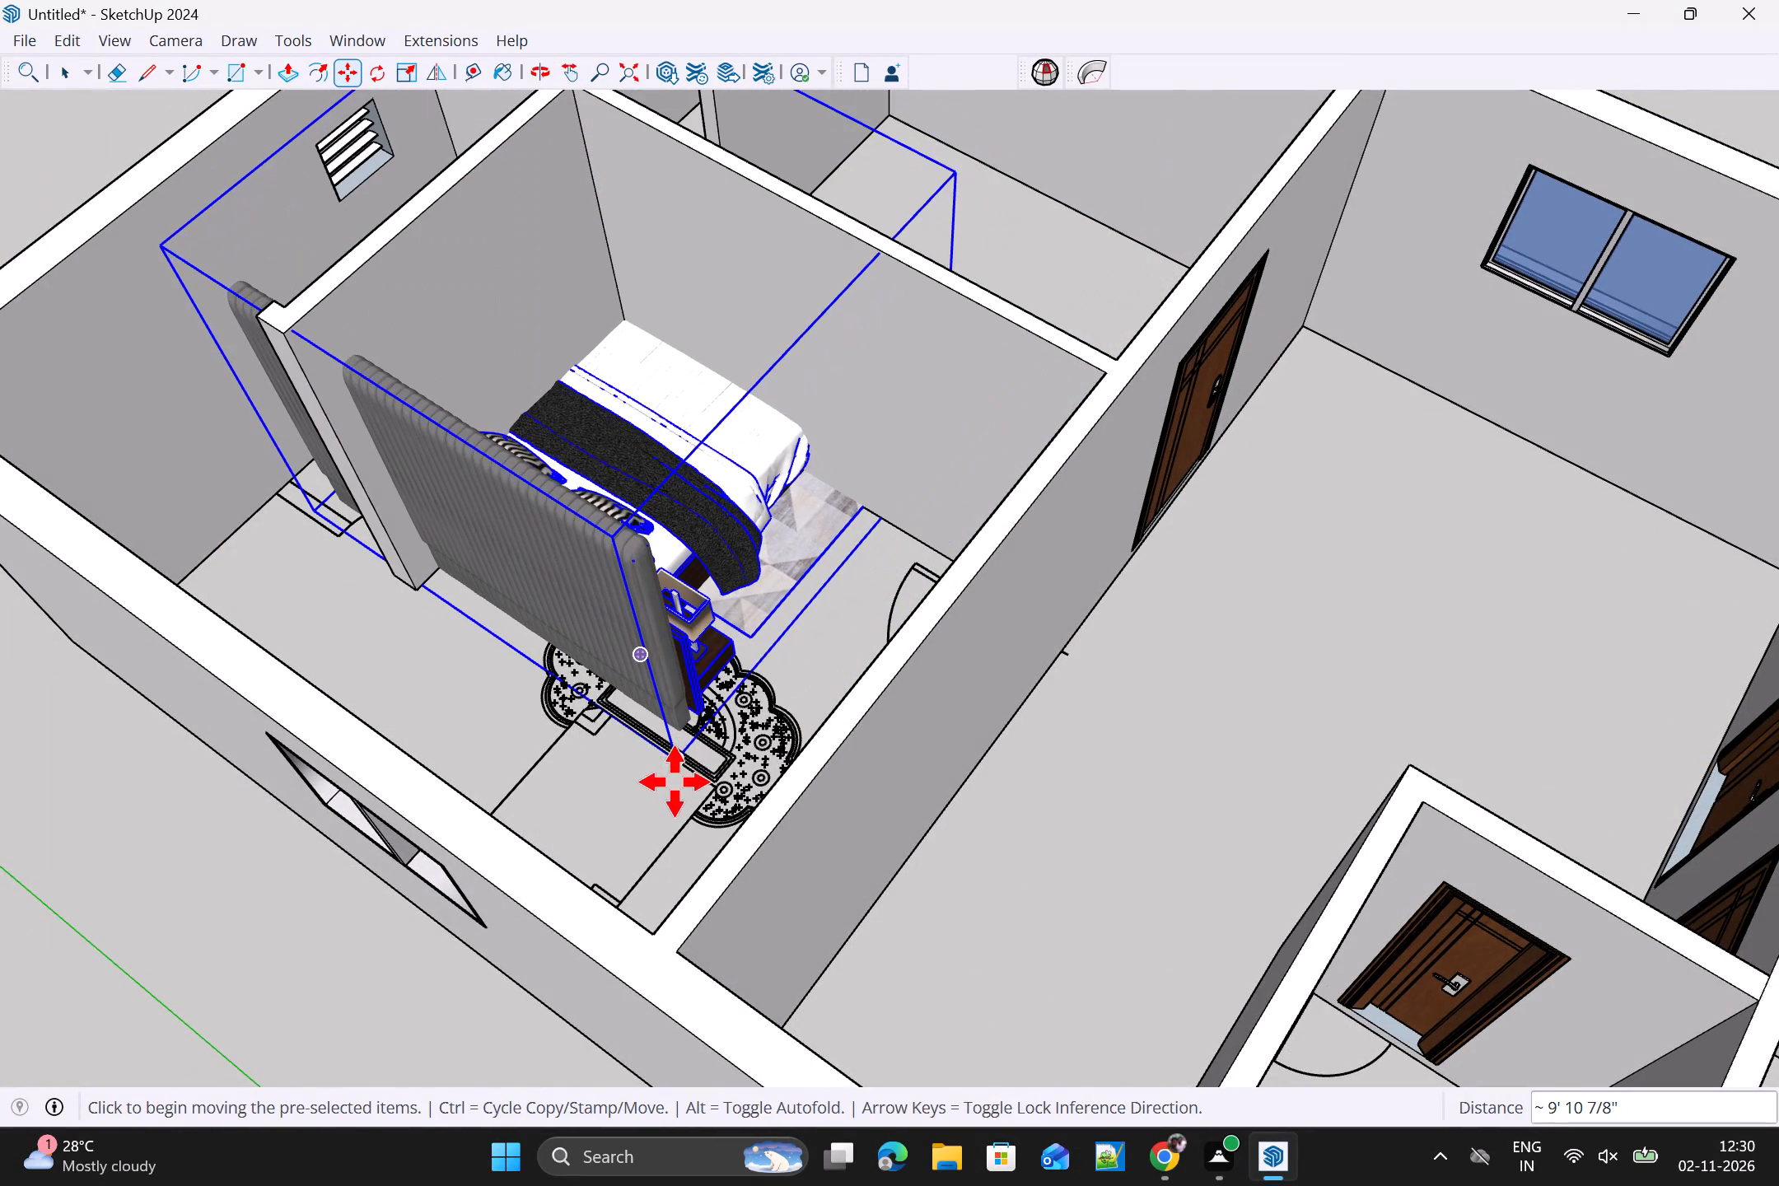
Shift the rear bedroom's bed a little closer to the window wall behind its headboard.
middle_drag(675, 789, 1041, 871)
scroll(846, 865, up, 3)
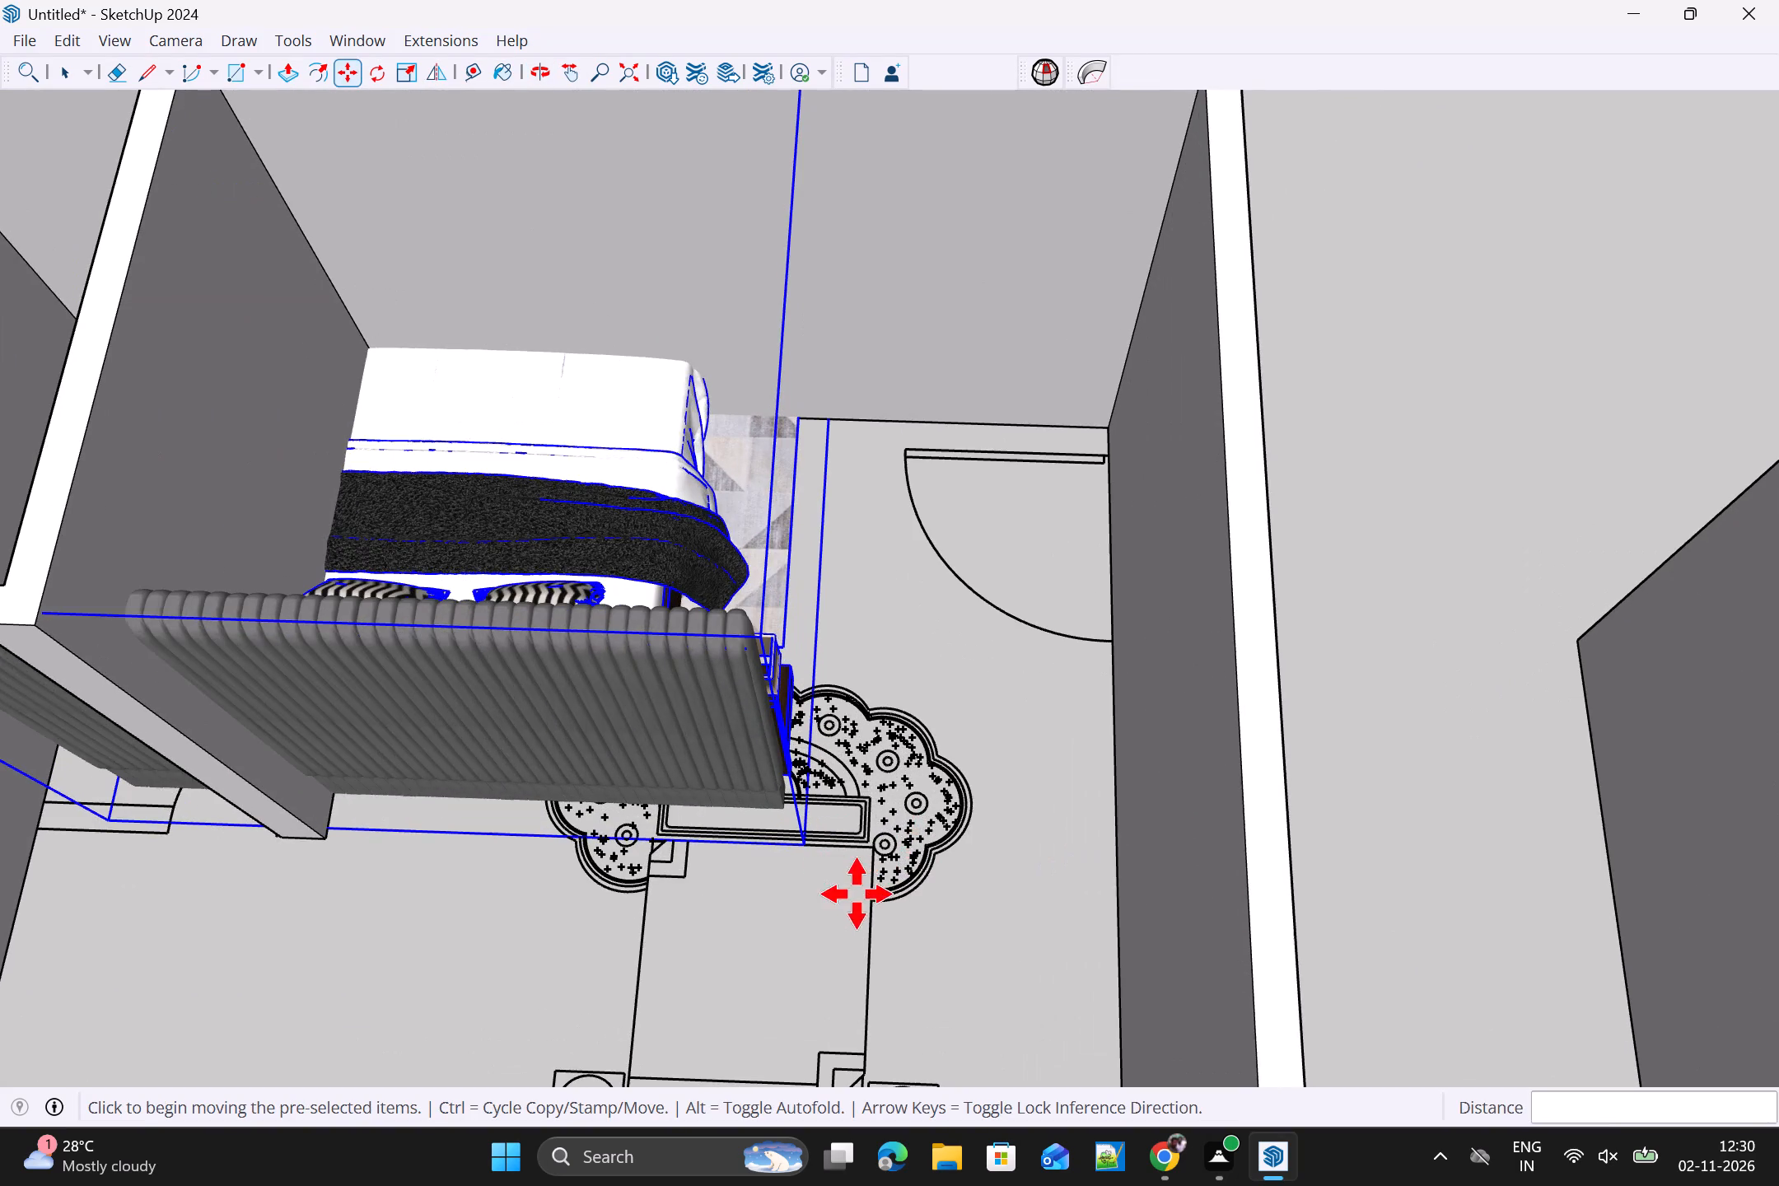
middle_drag(863, 900, 1681, 1030)
scroll(1067, 717, up, 1)
middle_drag(1069, 724, 1778, 1143)
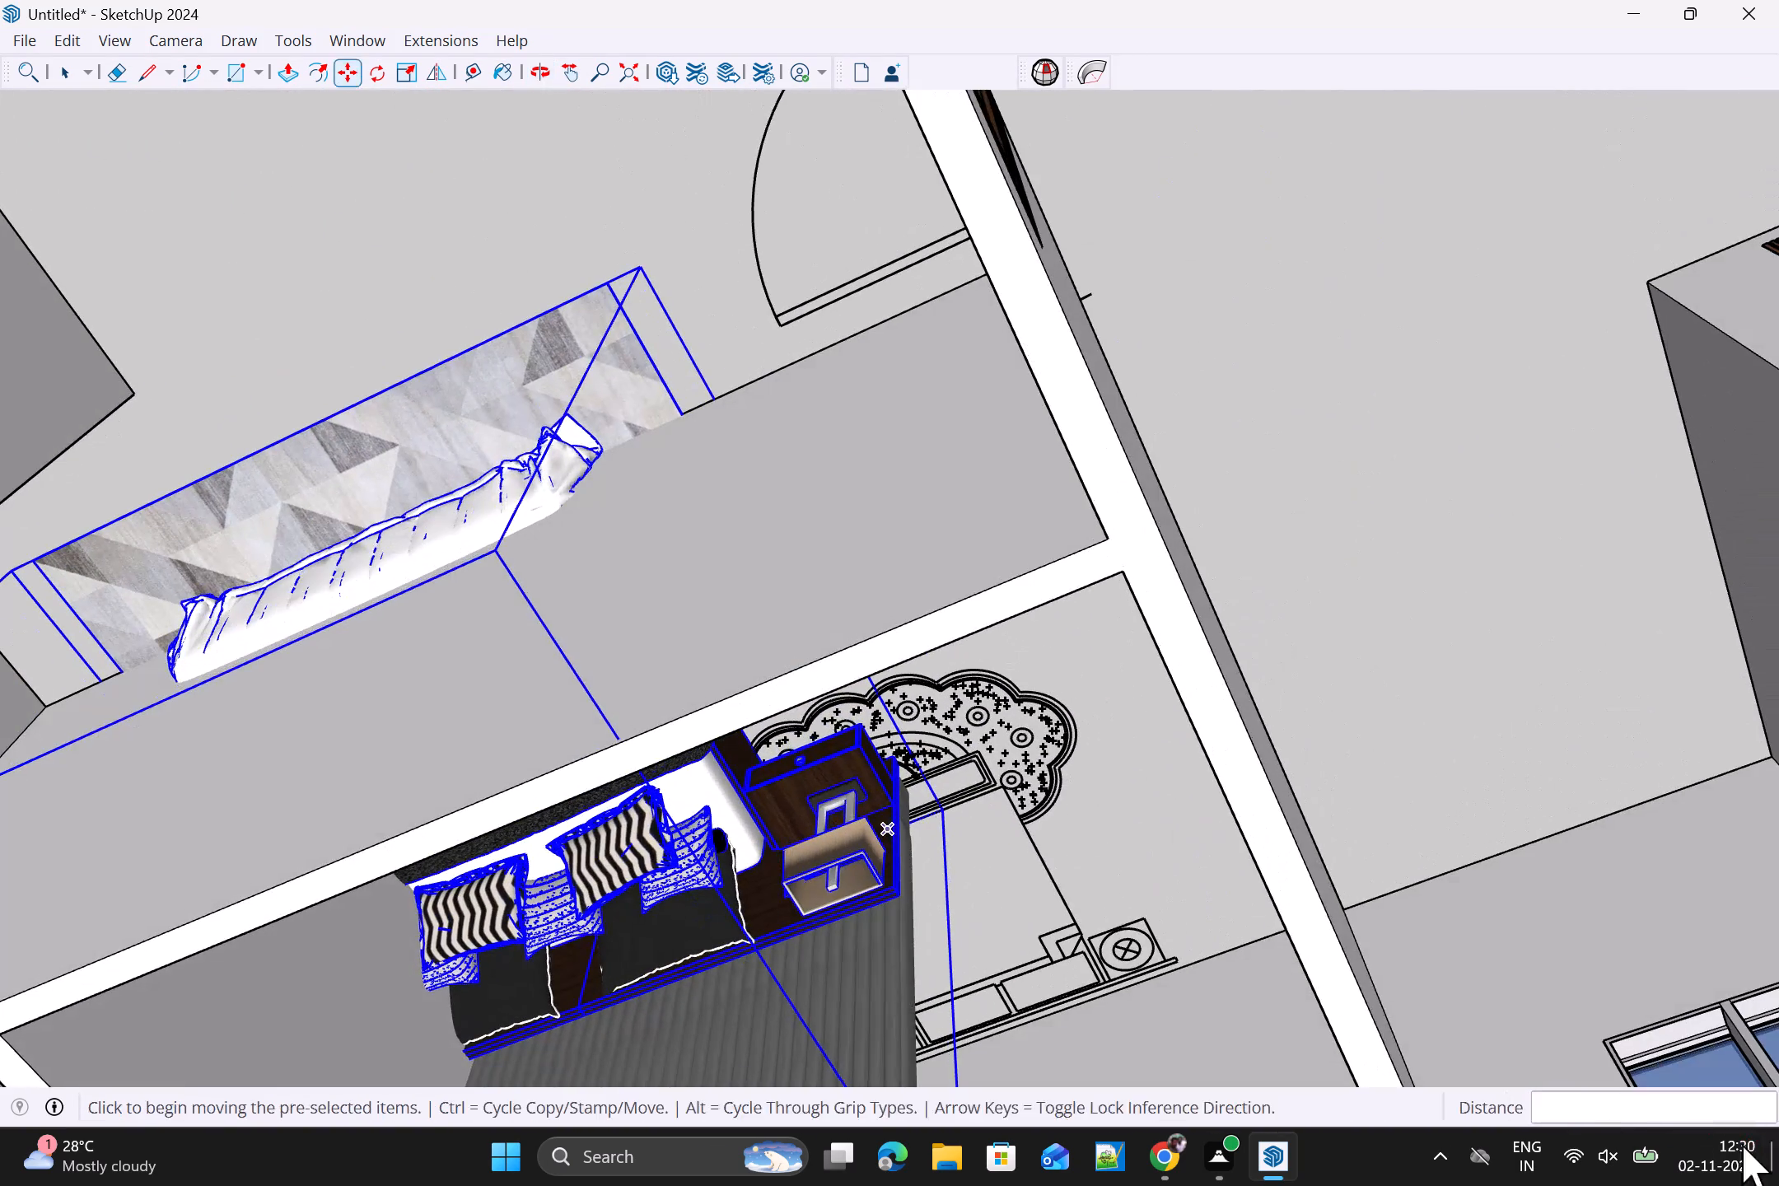
middle_drag(1283, 1003, 1105, 312)
middle_drag(959, 478, 1778, 693)
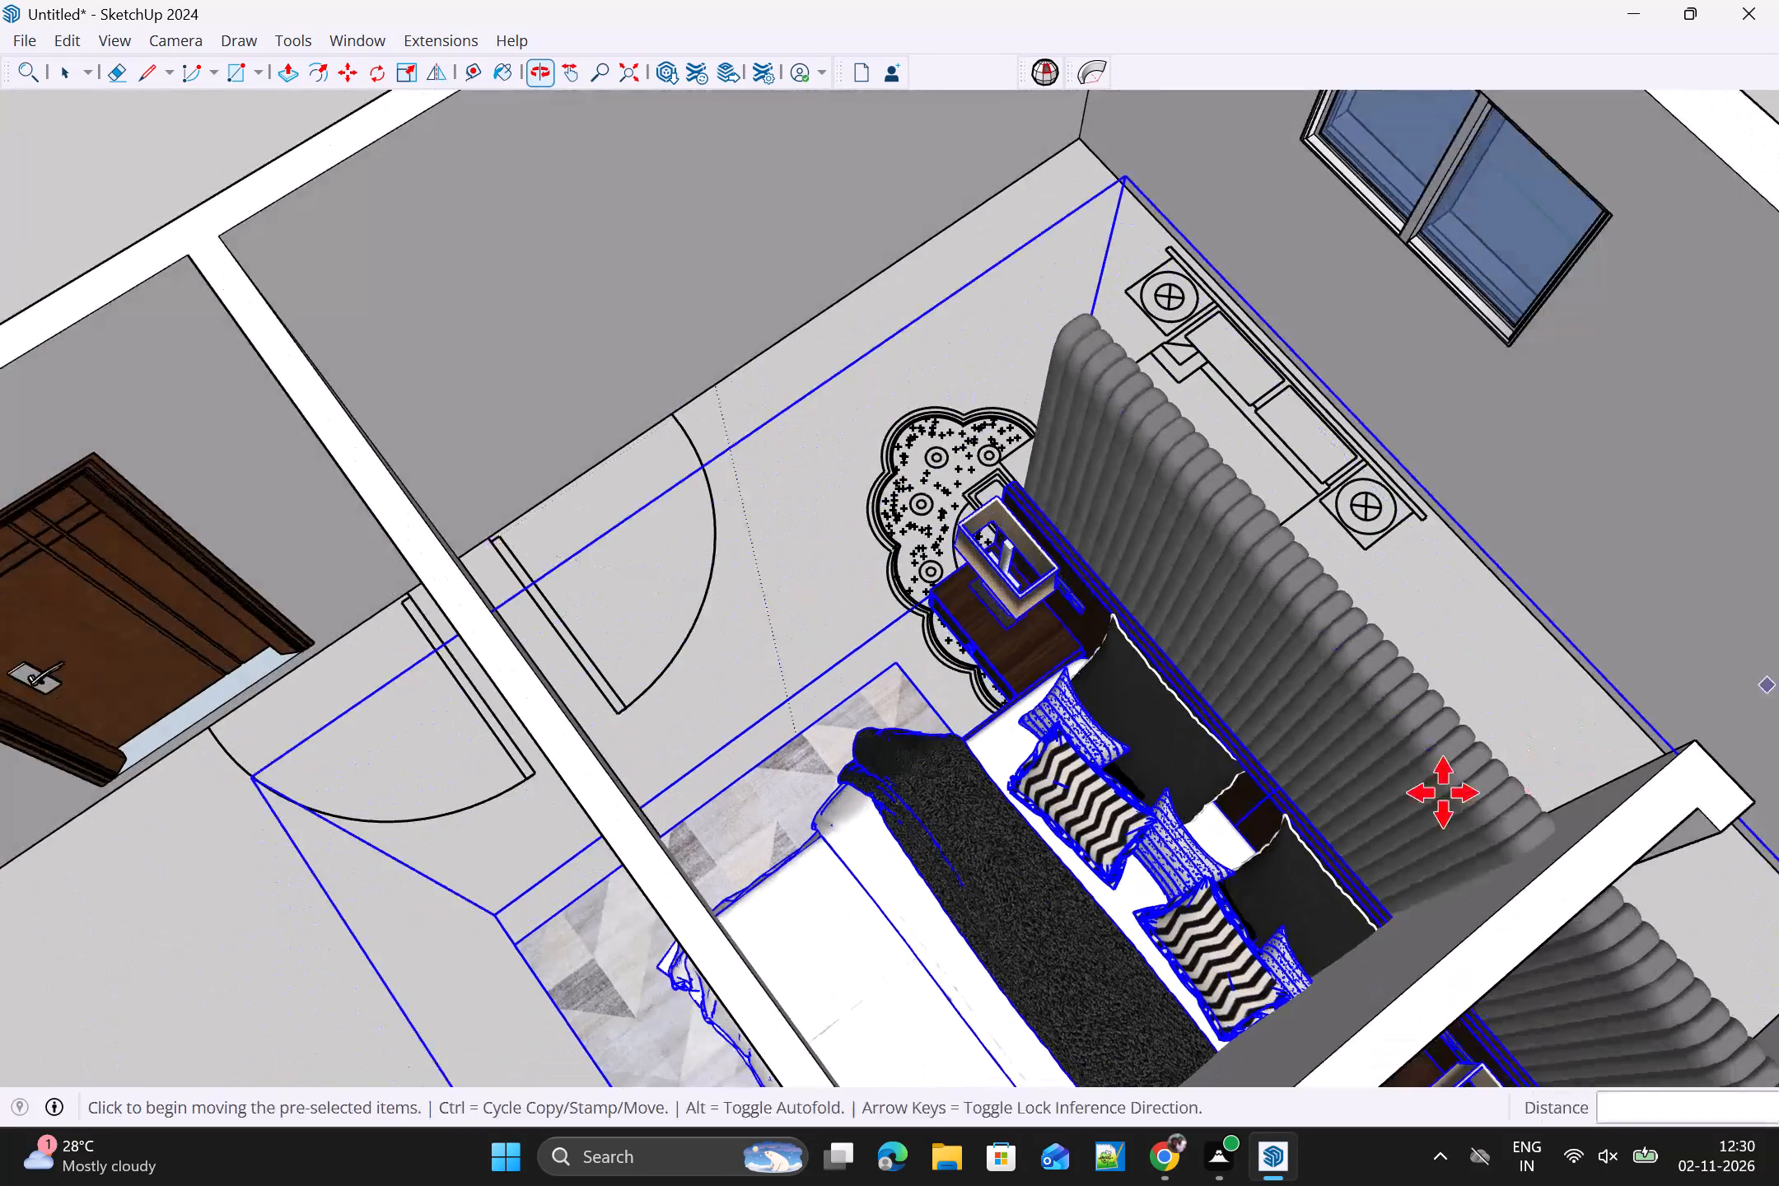
middle_drag(1457, 803, 1777, 614)
middle_drag(1104, 662, 1778, 1147)
scroll(1241, 836, up, 1)
middle_drag(404, 754, 208, 572)
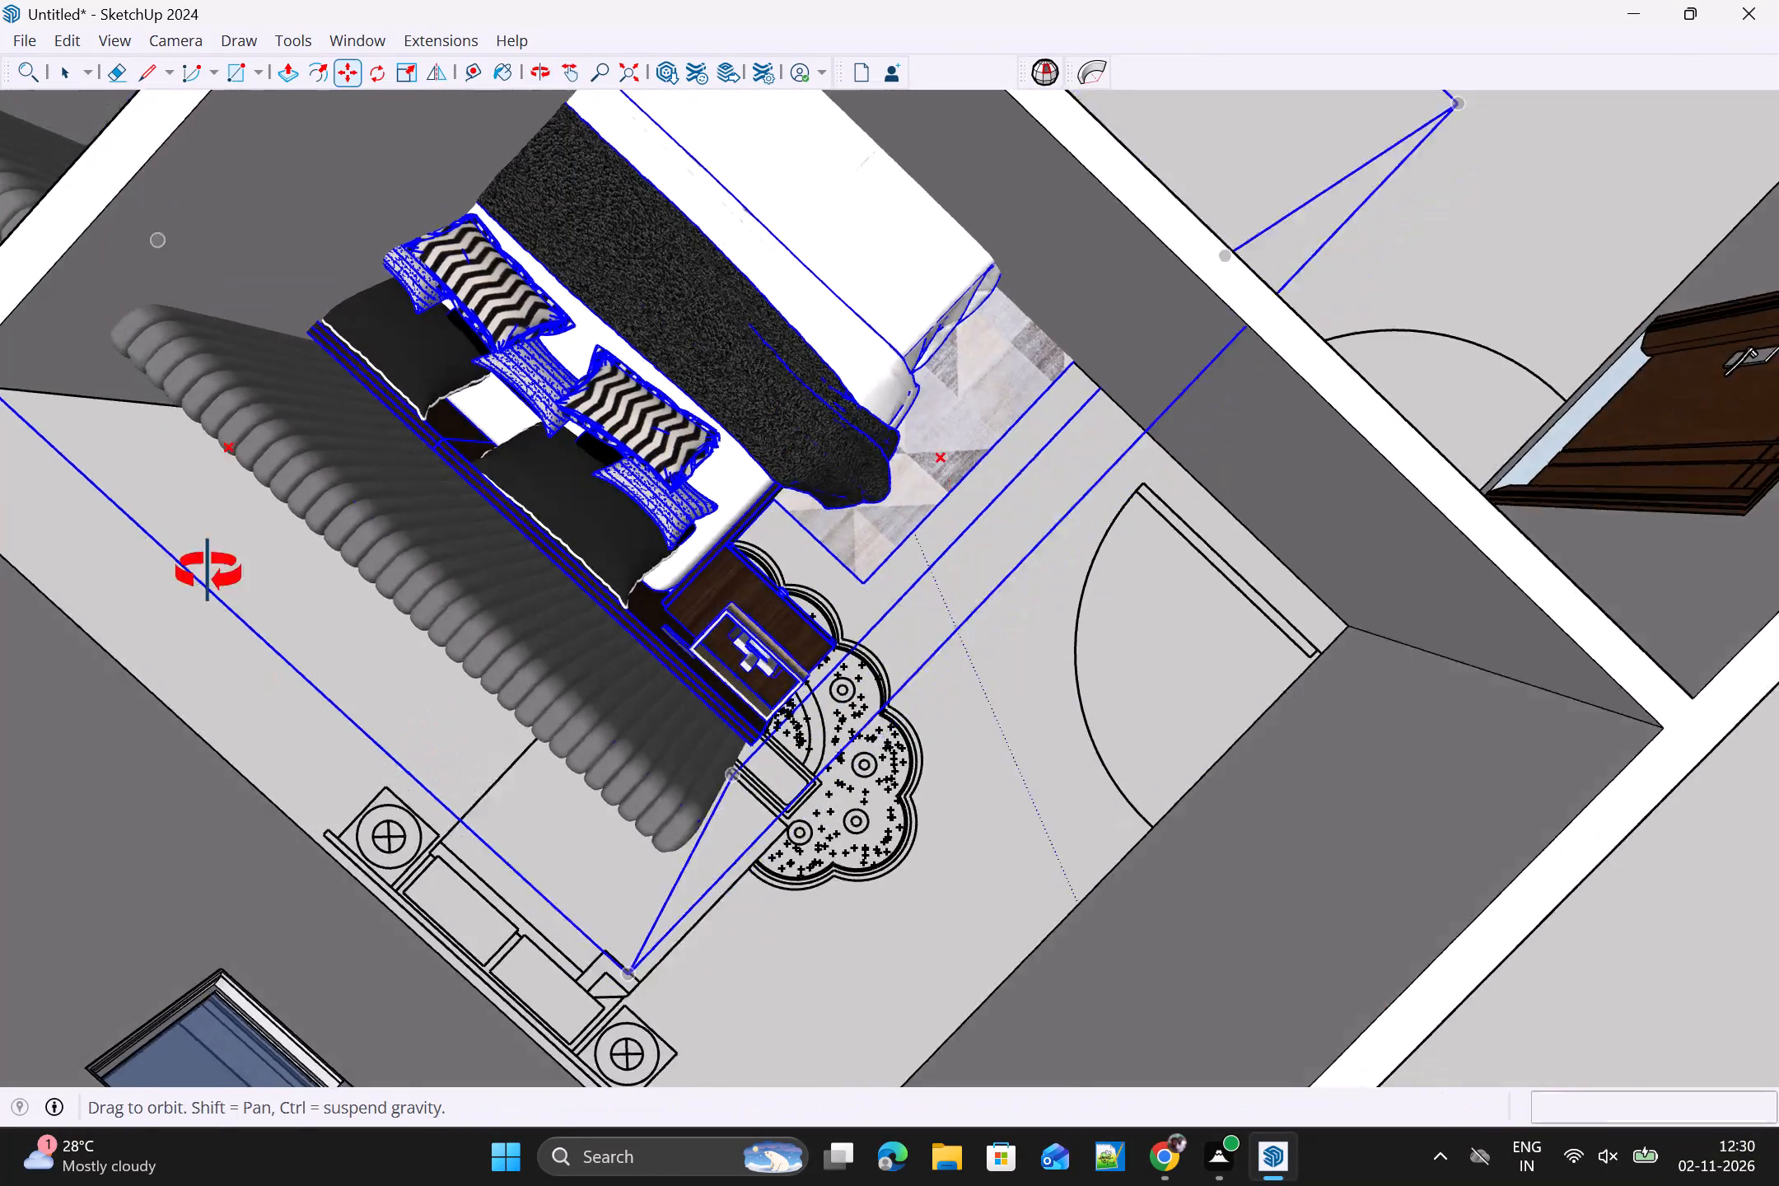
middle_drag(208, 572, 216, 429)
scroll(603, 553, up, 8)
drag(721, 503, 712, 505)
click(553, 595)
Move the rear bedroom's bed by its headboard-side bounding corner up to the outer window wall, over the drawn headboard.
scroll(549, 600, down, 1)
middle_drag(637, 592, 792, 526)
scroll(786, 534, down, 4)
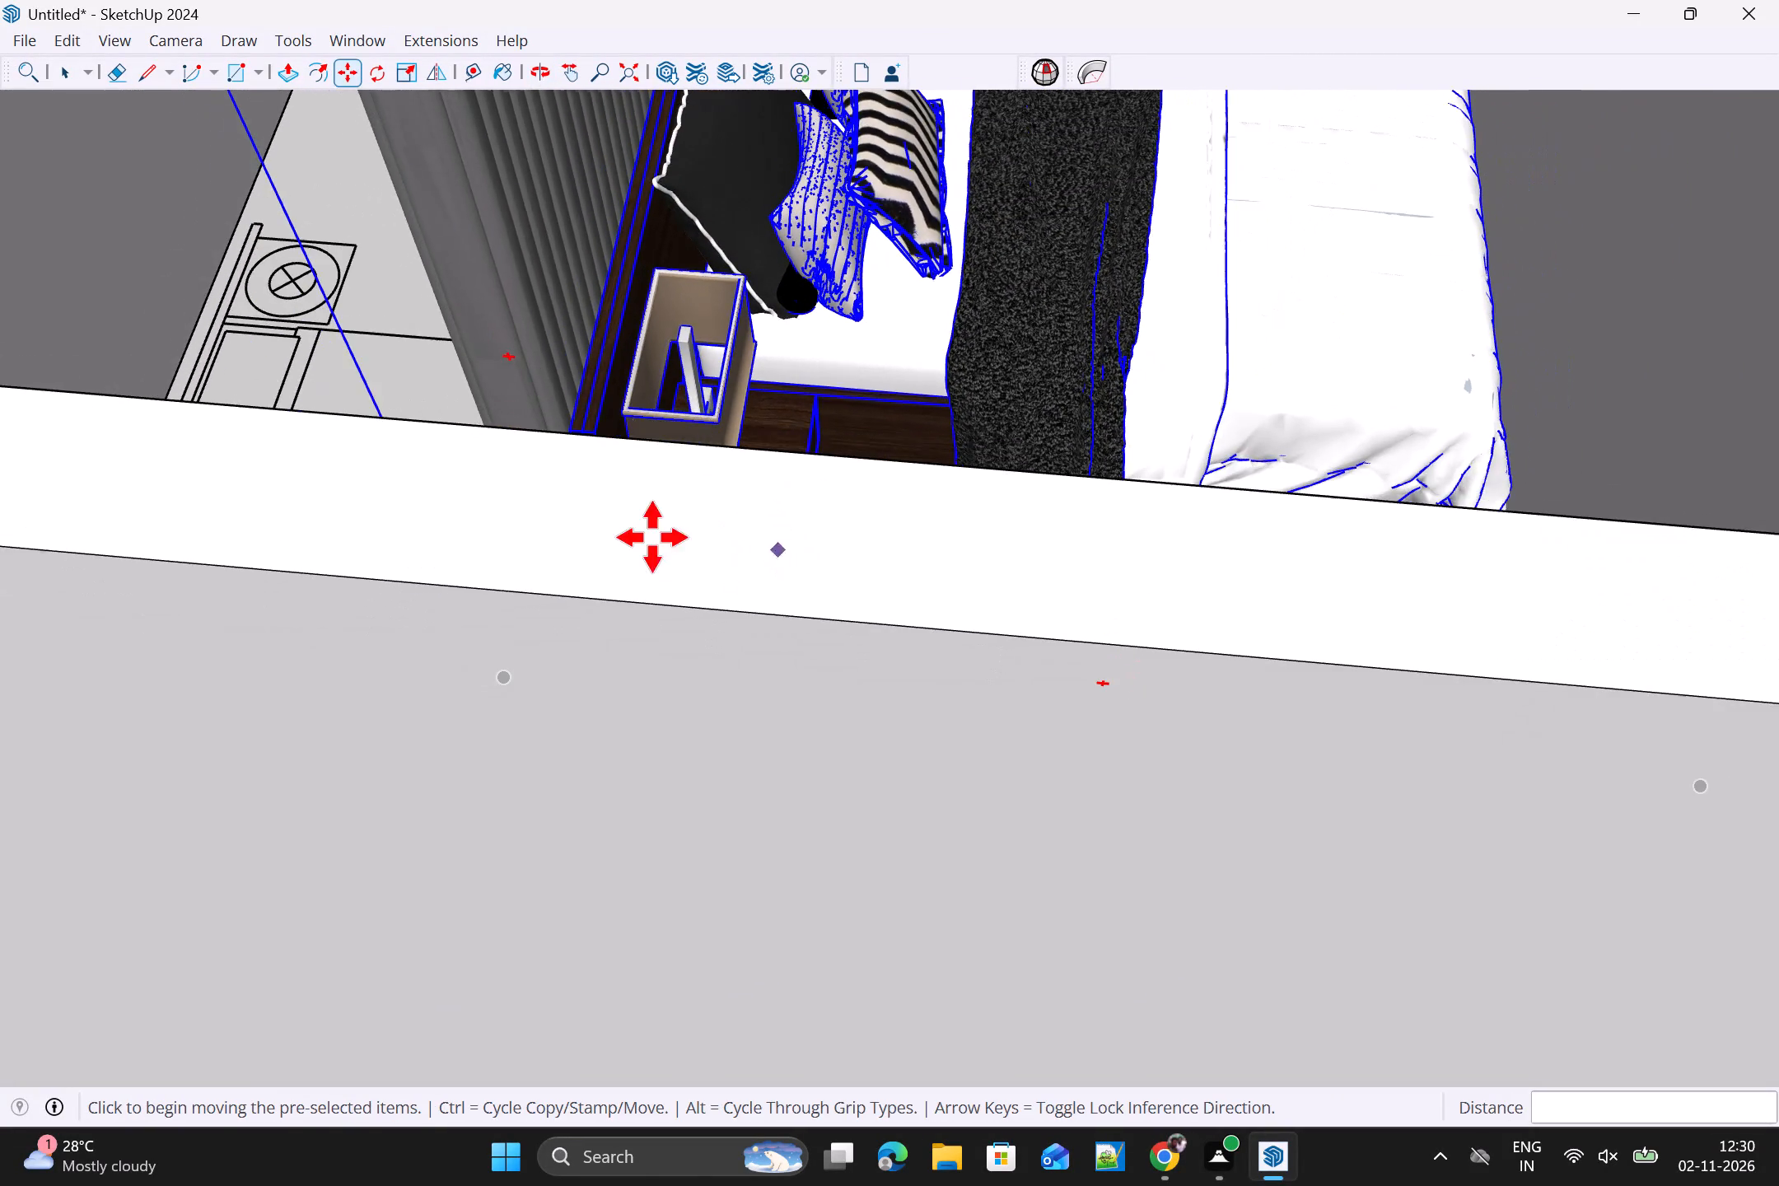
middle_drag(647, 541, 934, 718)
scroll(295, 559, down, 12)
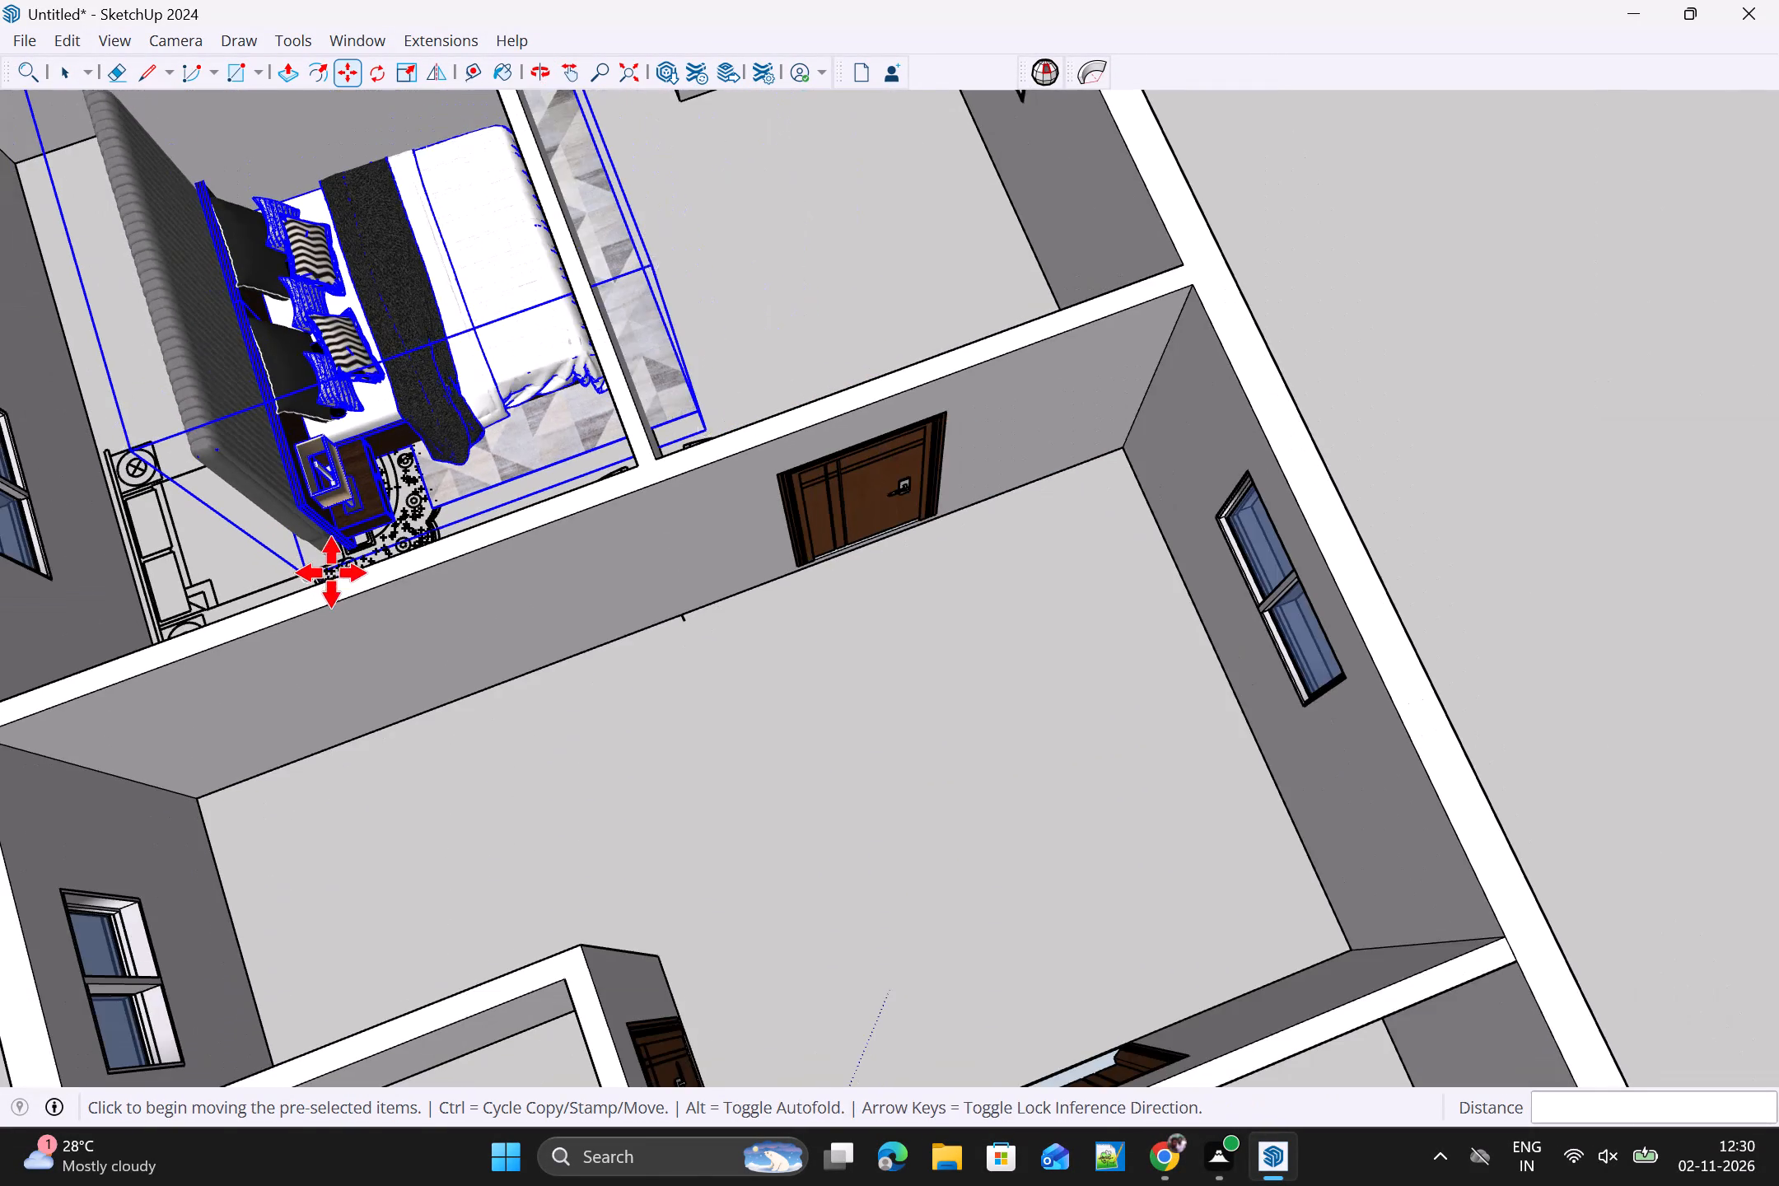
shift+middle_drag(327, 555, 659, 358)
middle_drag(572, 384, 761, 530)
scroll(572, 384, up, 1)
scroll(567, 505, up, 5)
middle_drag(541, 497, 413, 379)
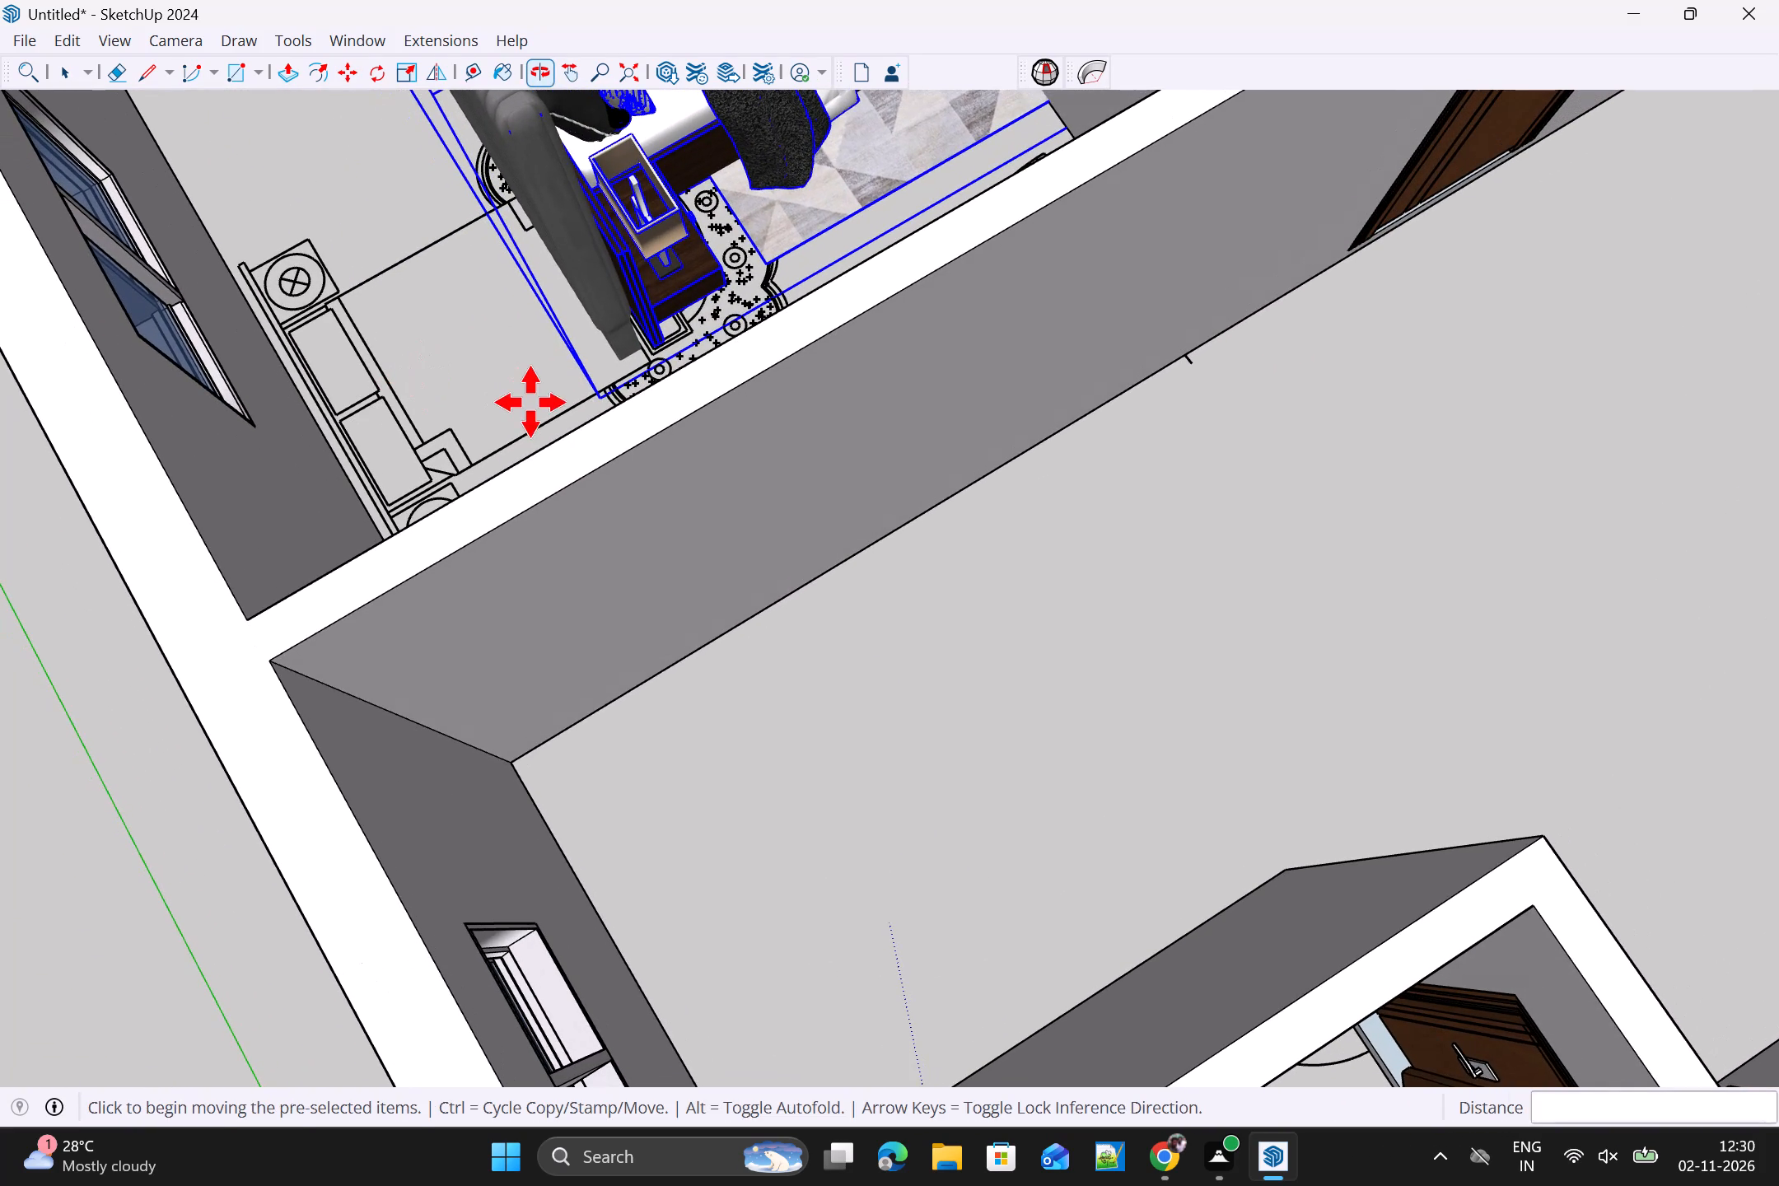
scroll(585, 403, up, 8)
click(609, 395)
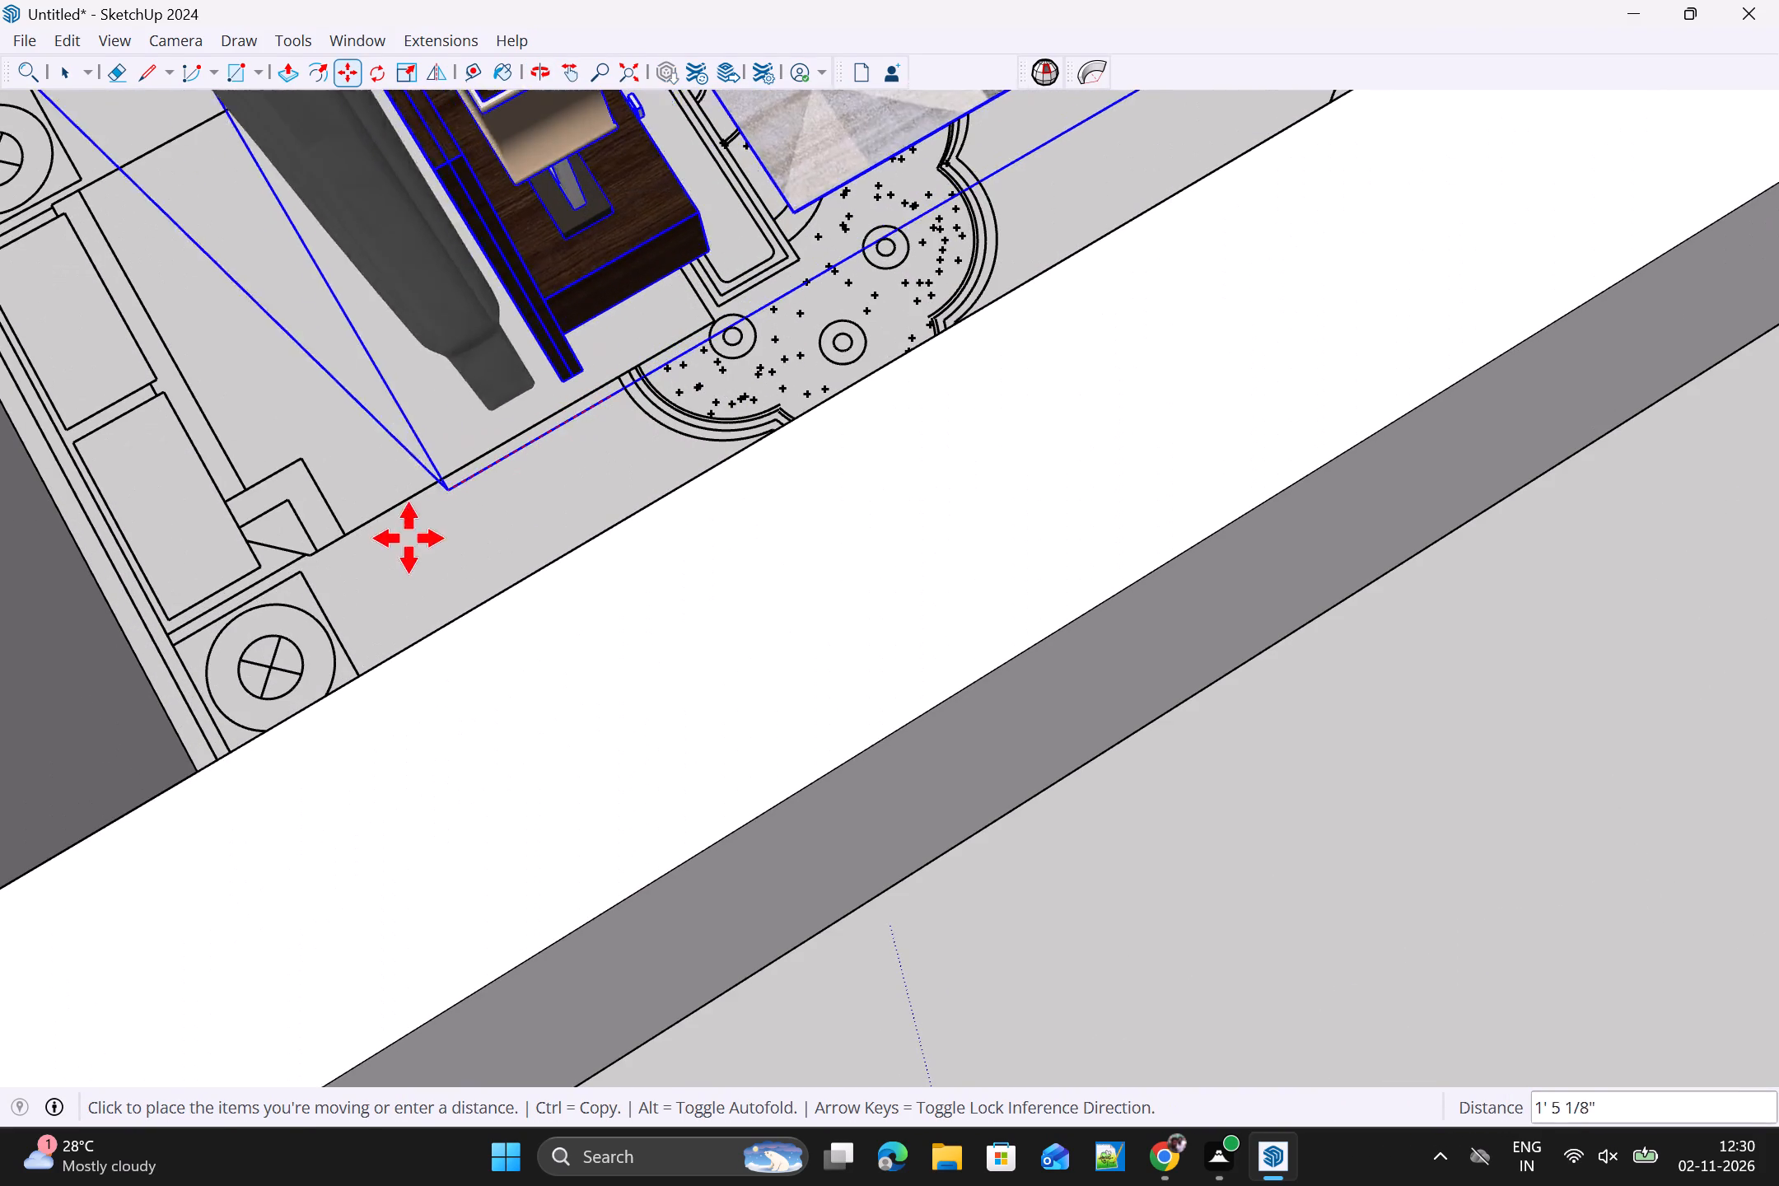
click(163, 663)
Align the bed's bounding corner with the end of the drawn bed's headboard line along the window wall.
scroll(231, 649, down, 5)
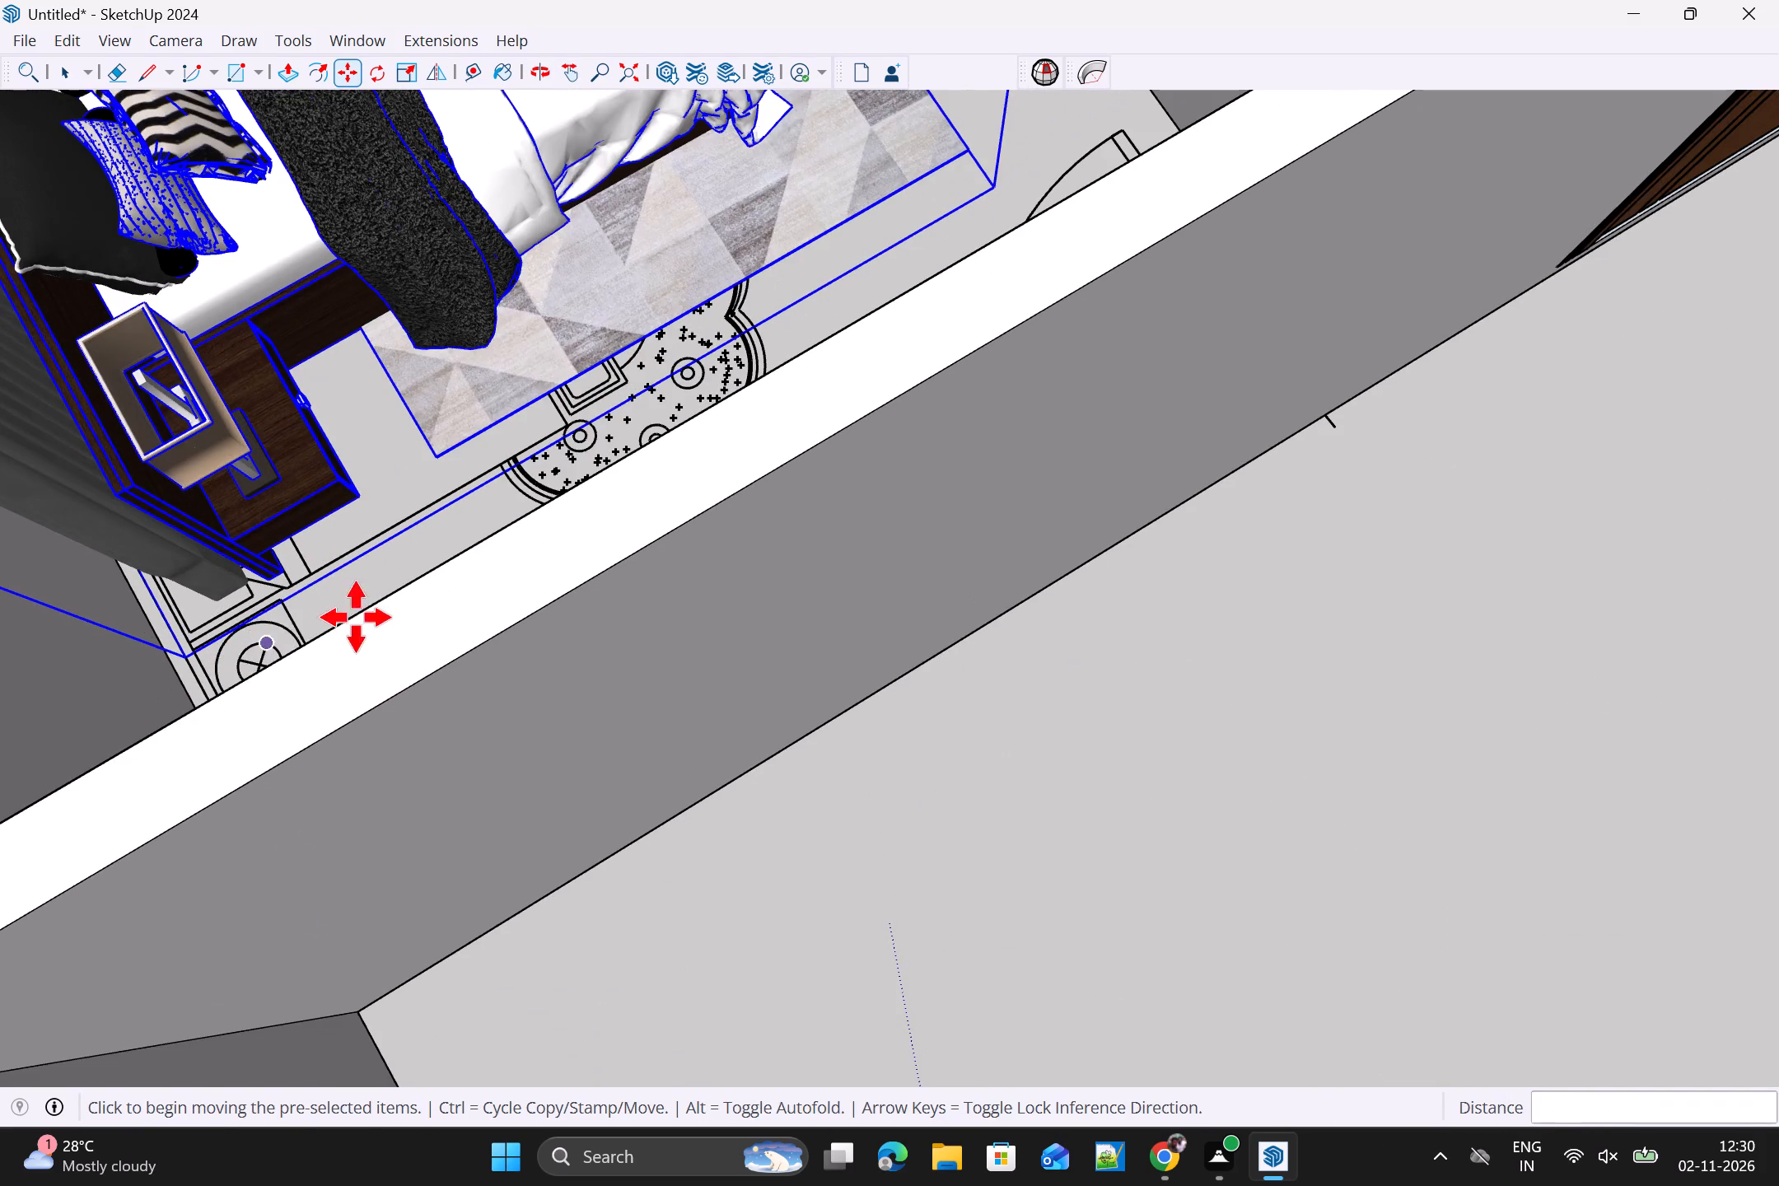
middle_drag(355, 609, 0, 503)
scroll(1100, 373, down, 7)
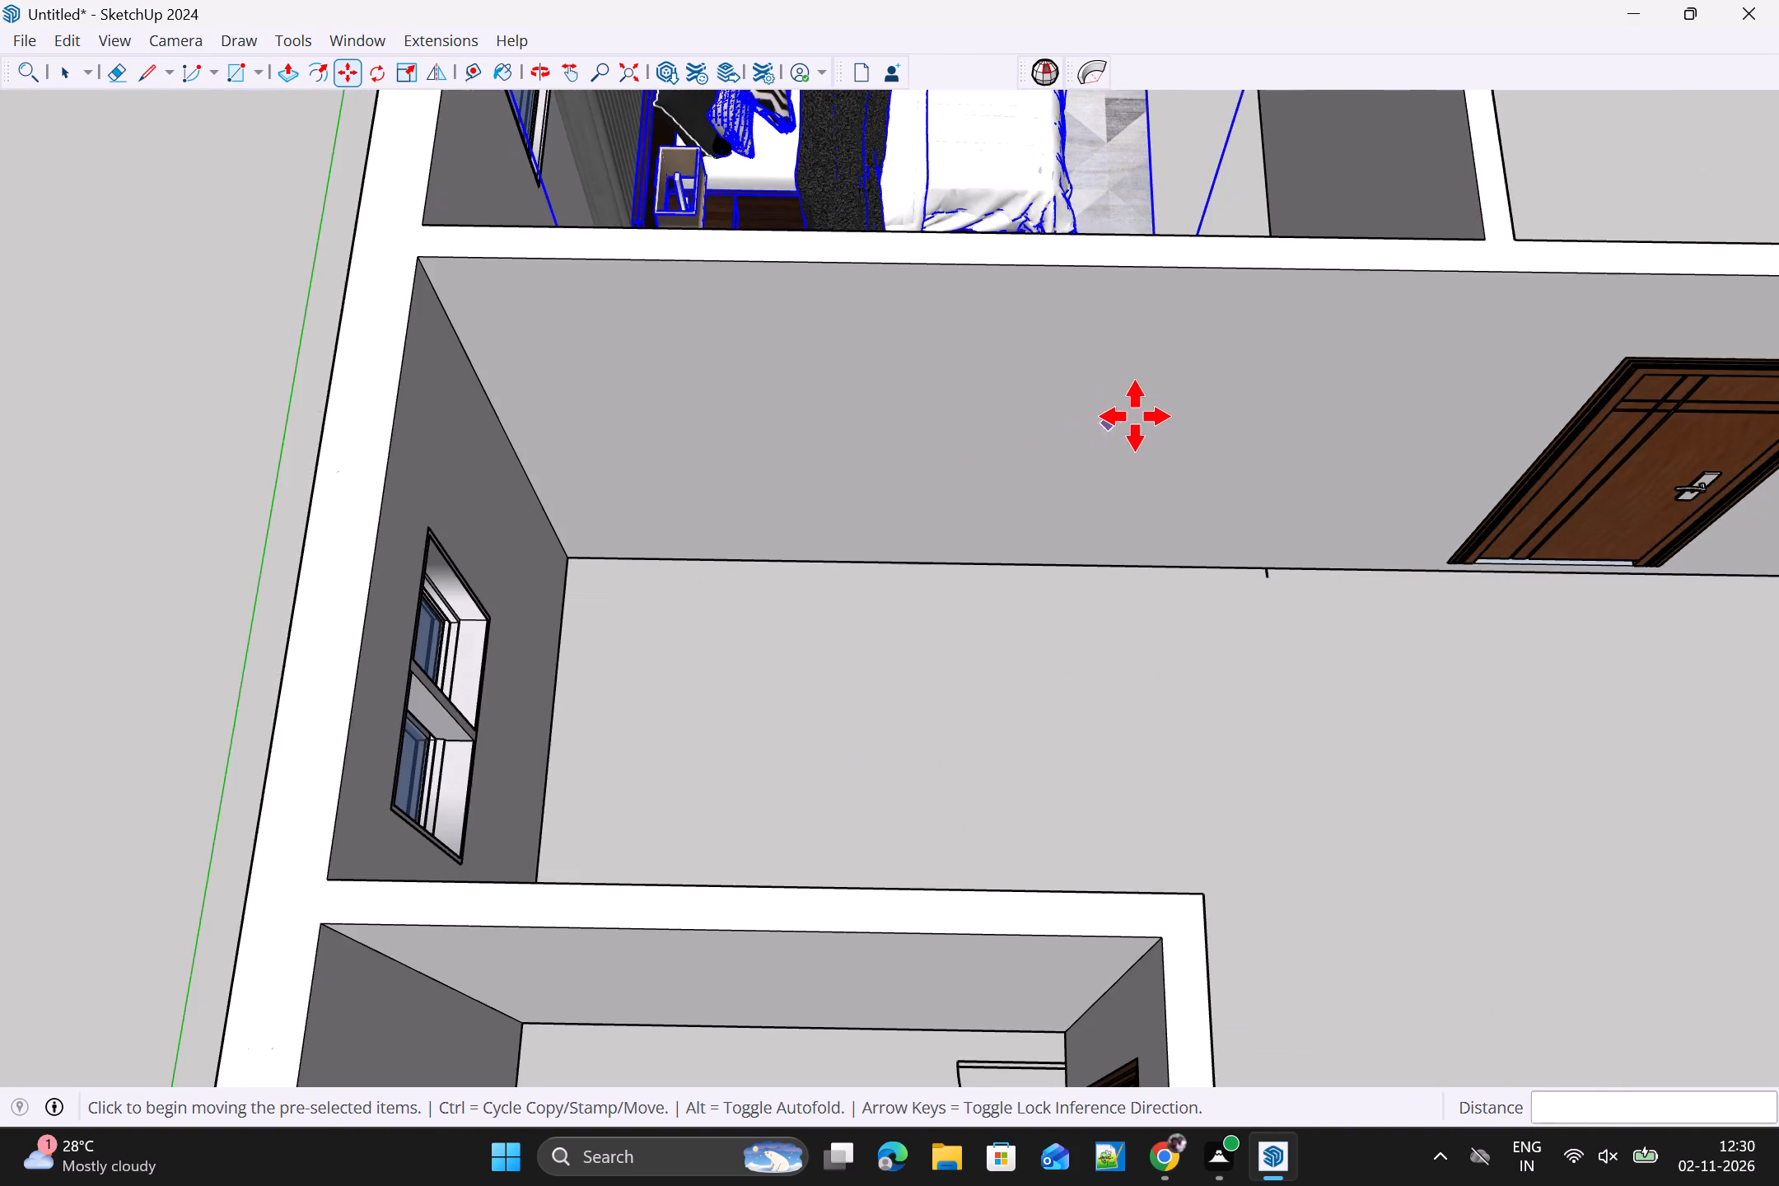
middle_drag(1203, 419, 203, 338)
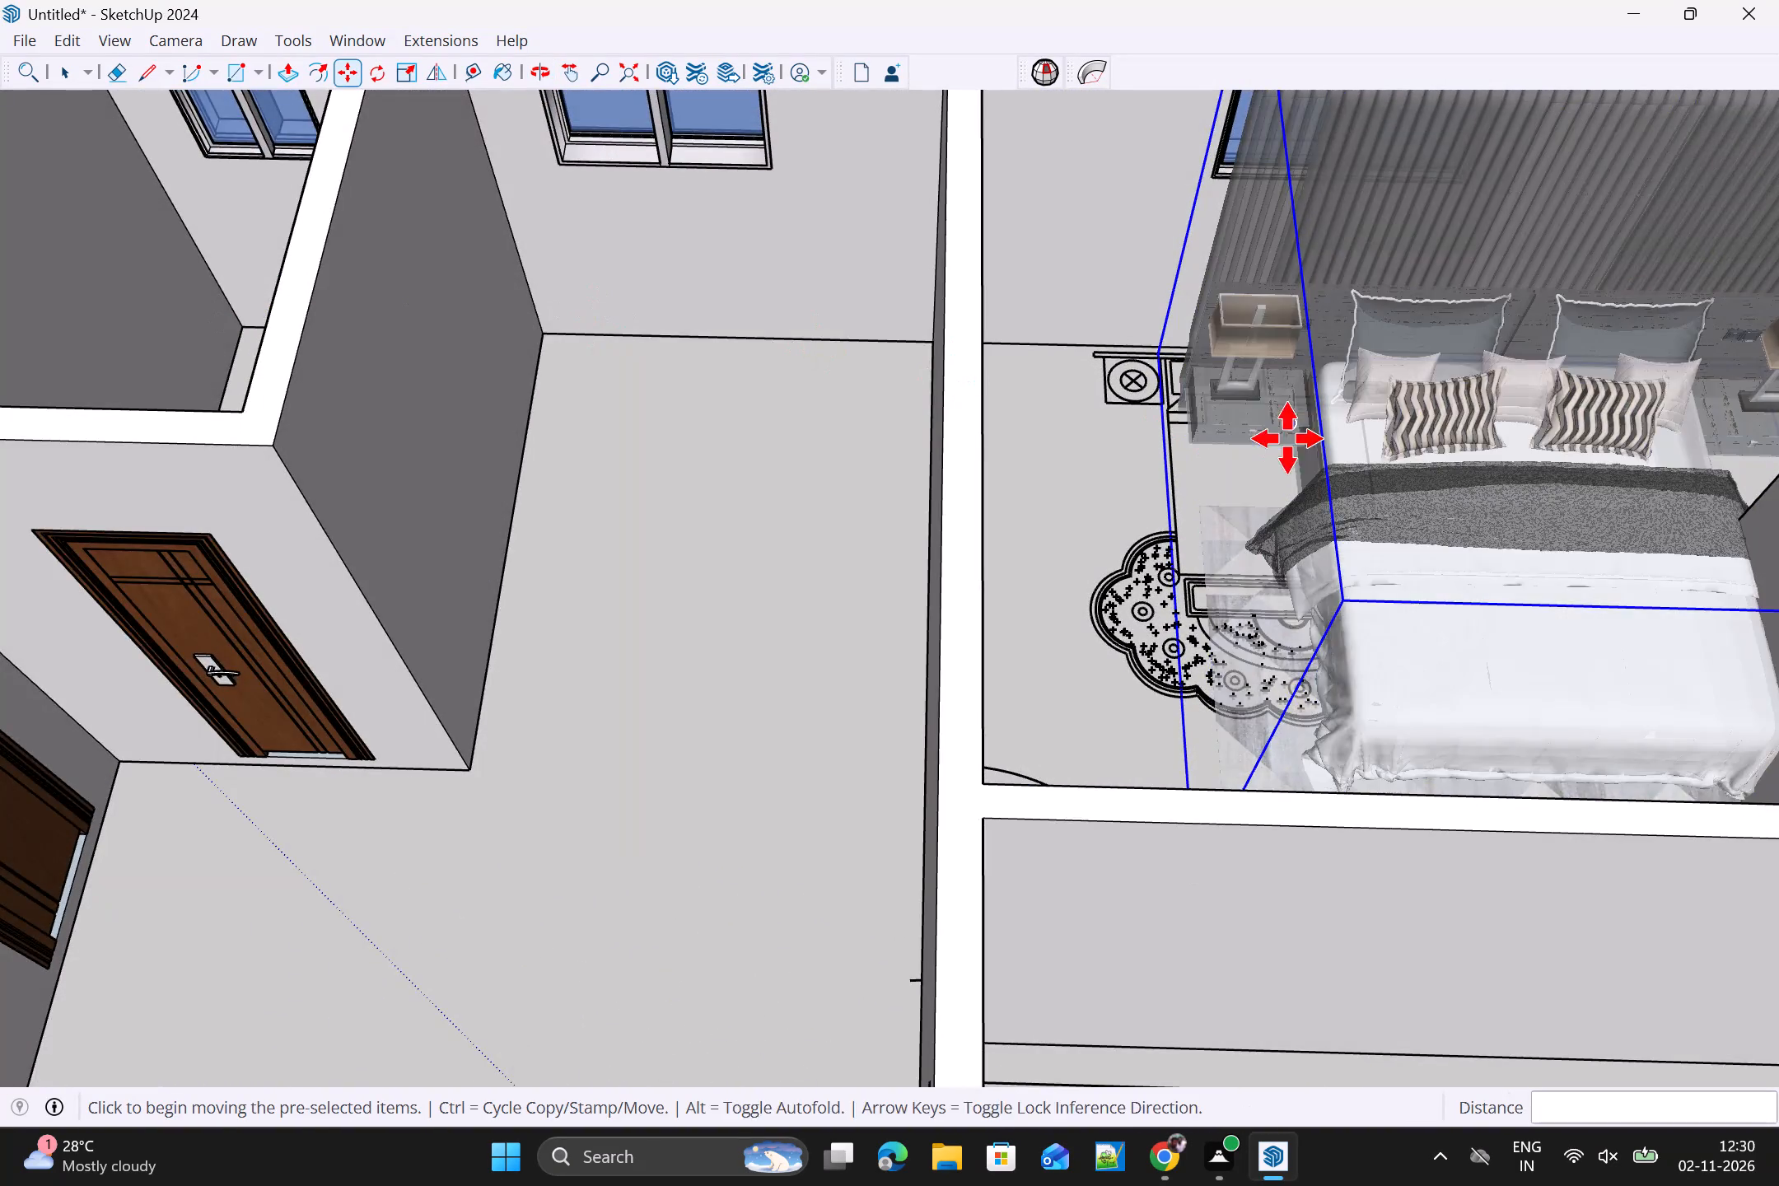
scroll(1273, 434, up, 4)
scroll(1139, 409, up, 4)
scroll(1090, 326, up, 3)
click(1114, 278)
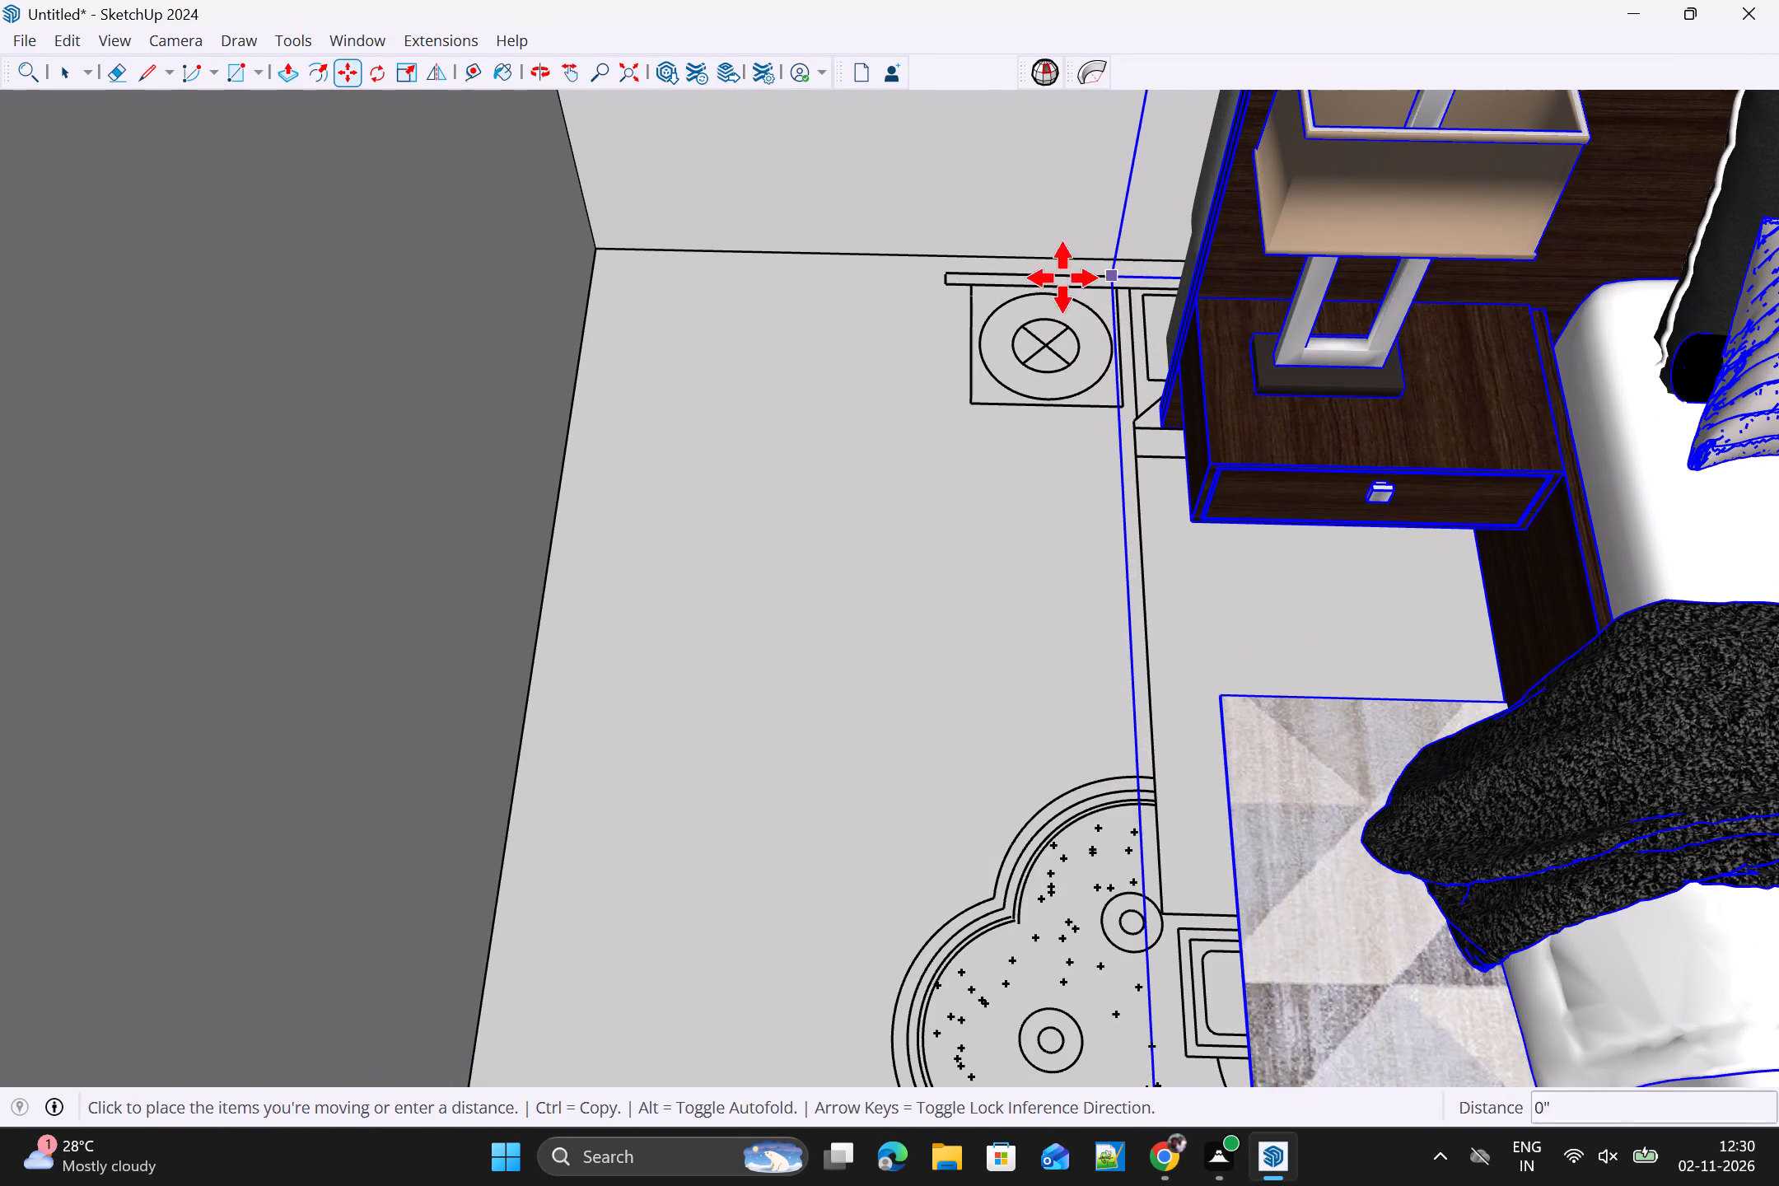
click(944, 270)
Inspect the rear bedroom bed's position against the window wall, partition and drawn floor layout from several angles.
scroll(1006, 325, down, 15)
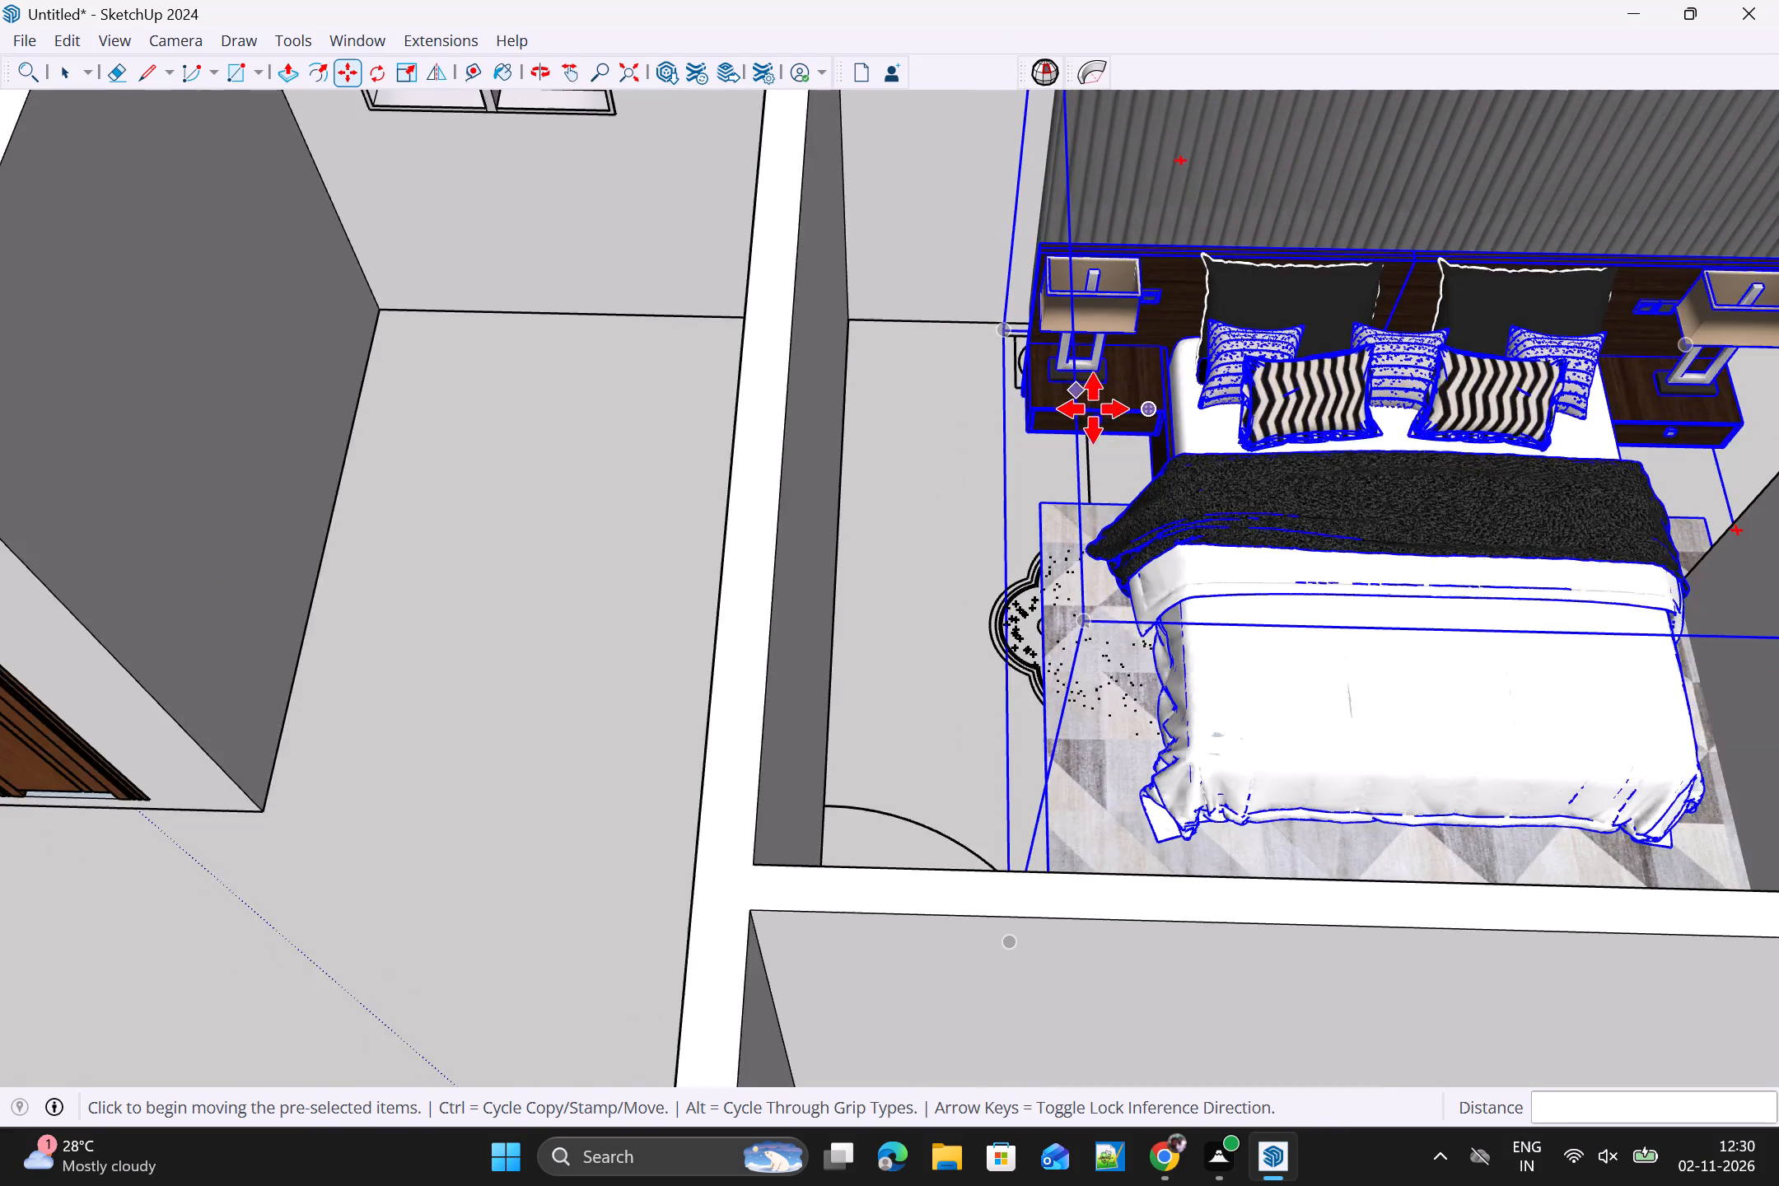
middle_drag(1354, 434, 1239, 563)
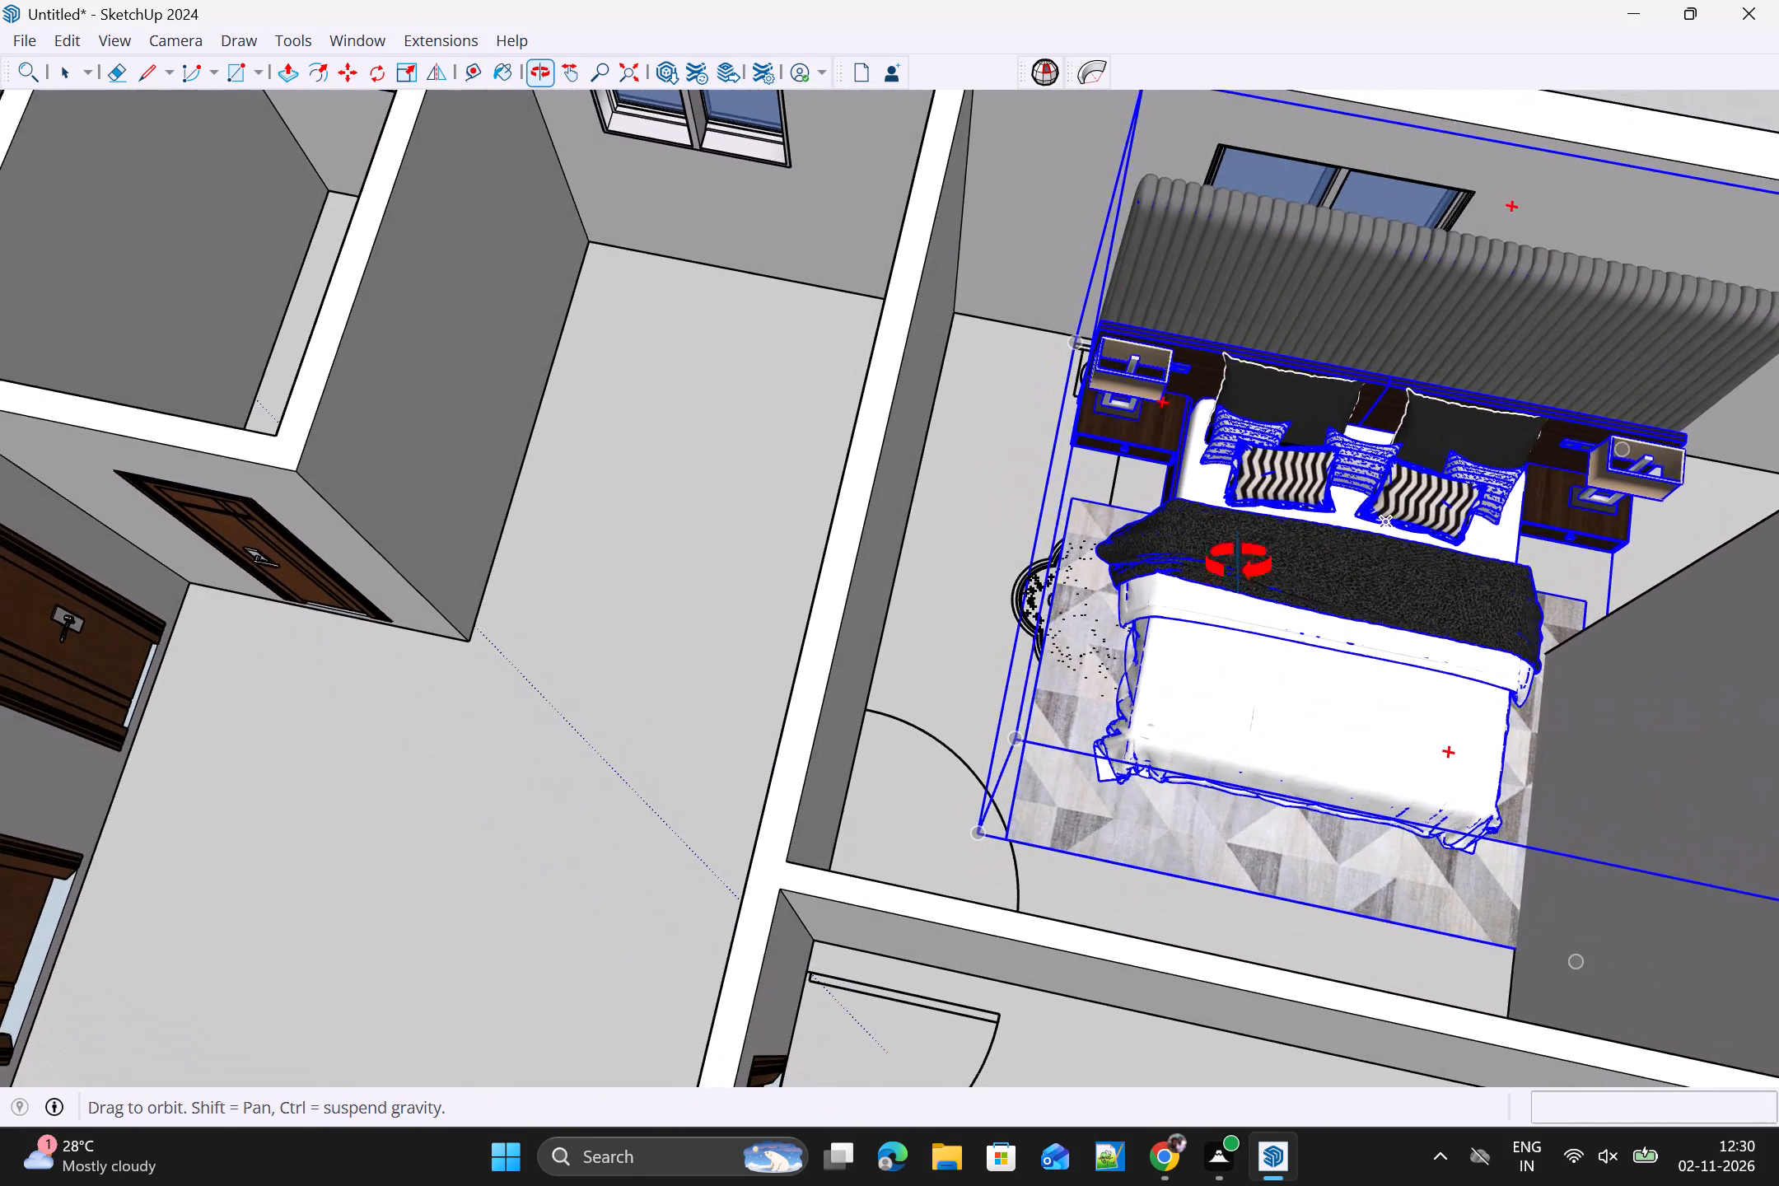
middle_drag(1239, 563, 1248, 484)
scroll(1305, 471, down, 8)
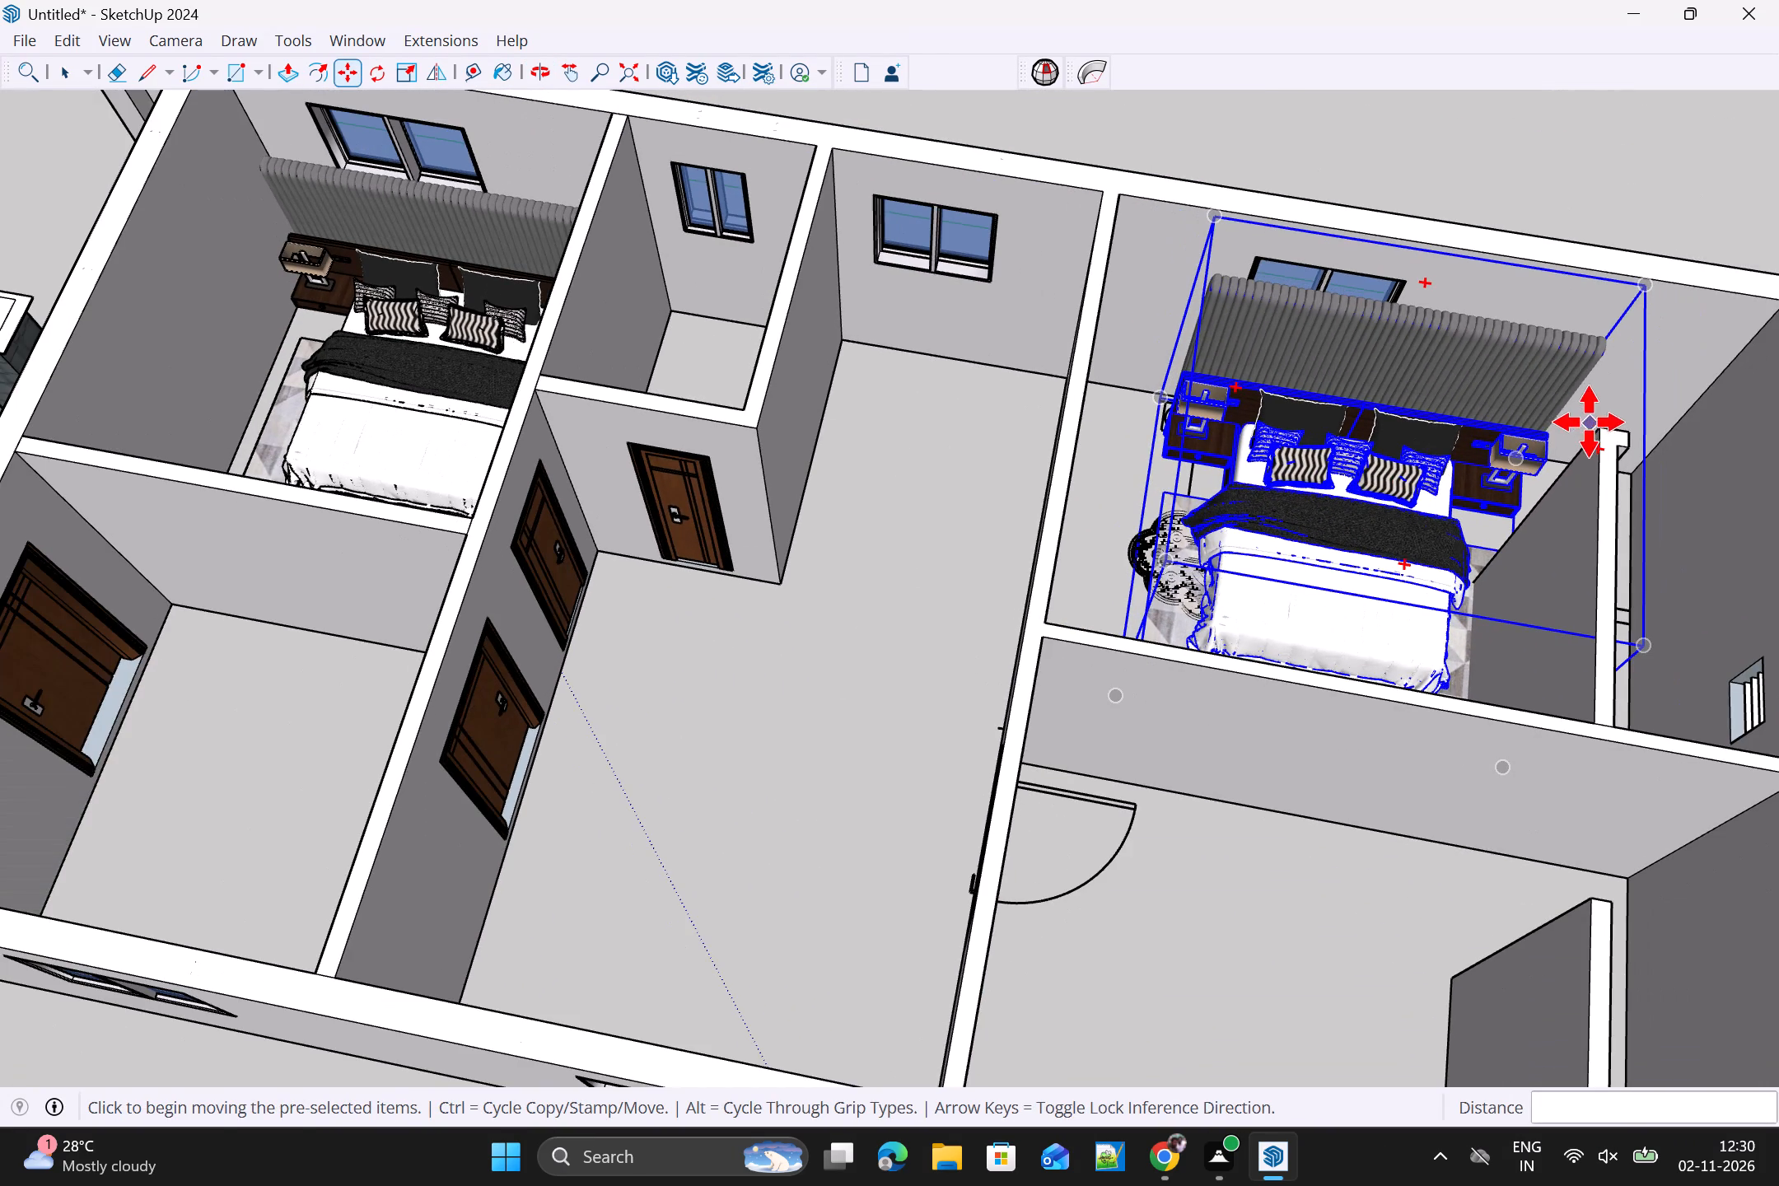
shift+middle_drag(1579, 421, 1464, 387)
middle_drag(1445, 404, 1063, 371)
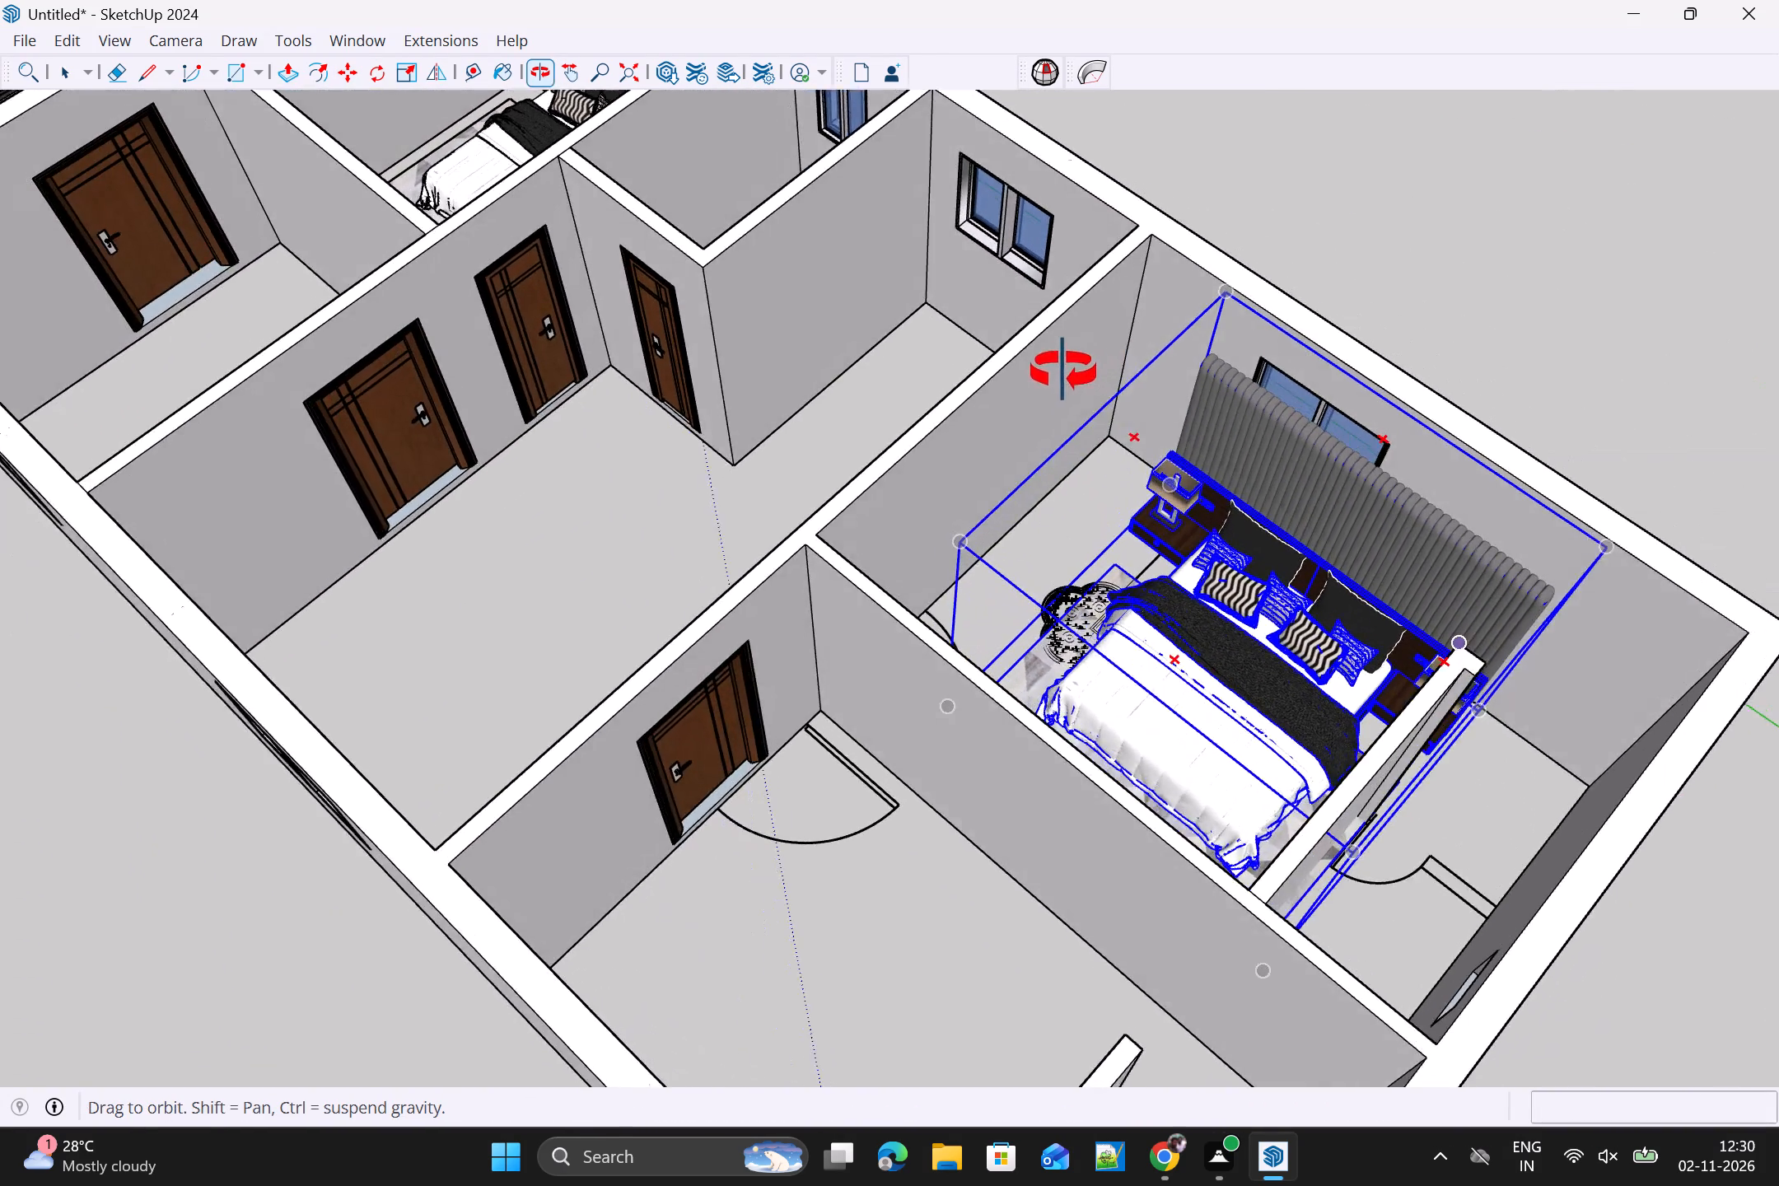
middle_drag(1063, 371, 1481, 536)
scroll(1469, 514, up, 1)
scroll(1420, 404, up, 2)
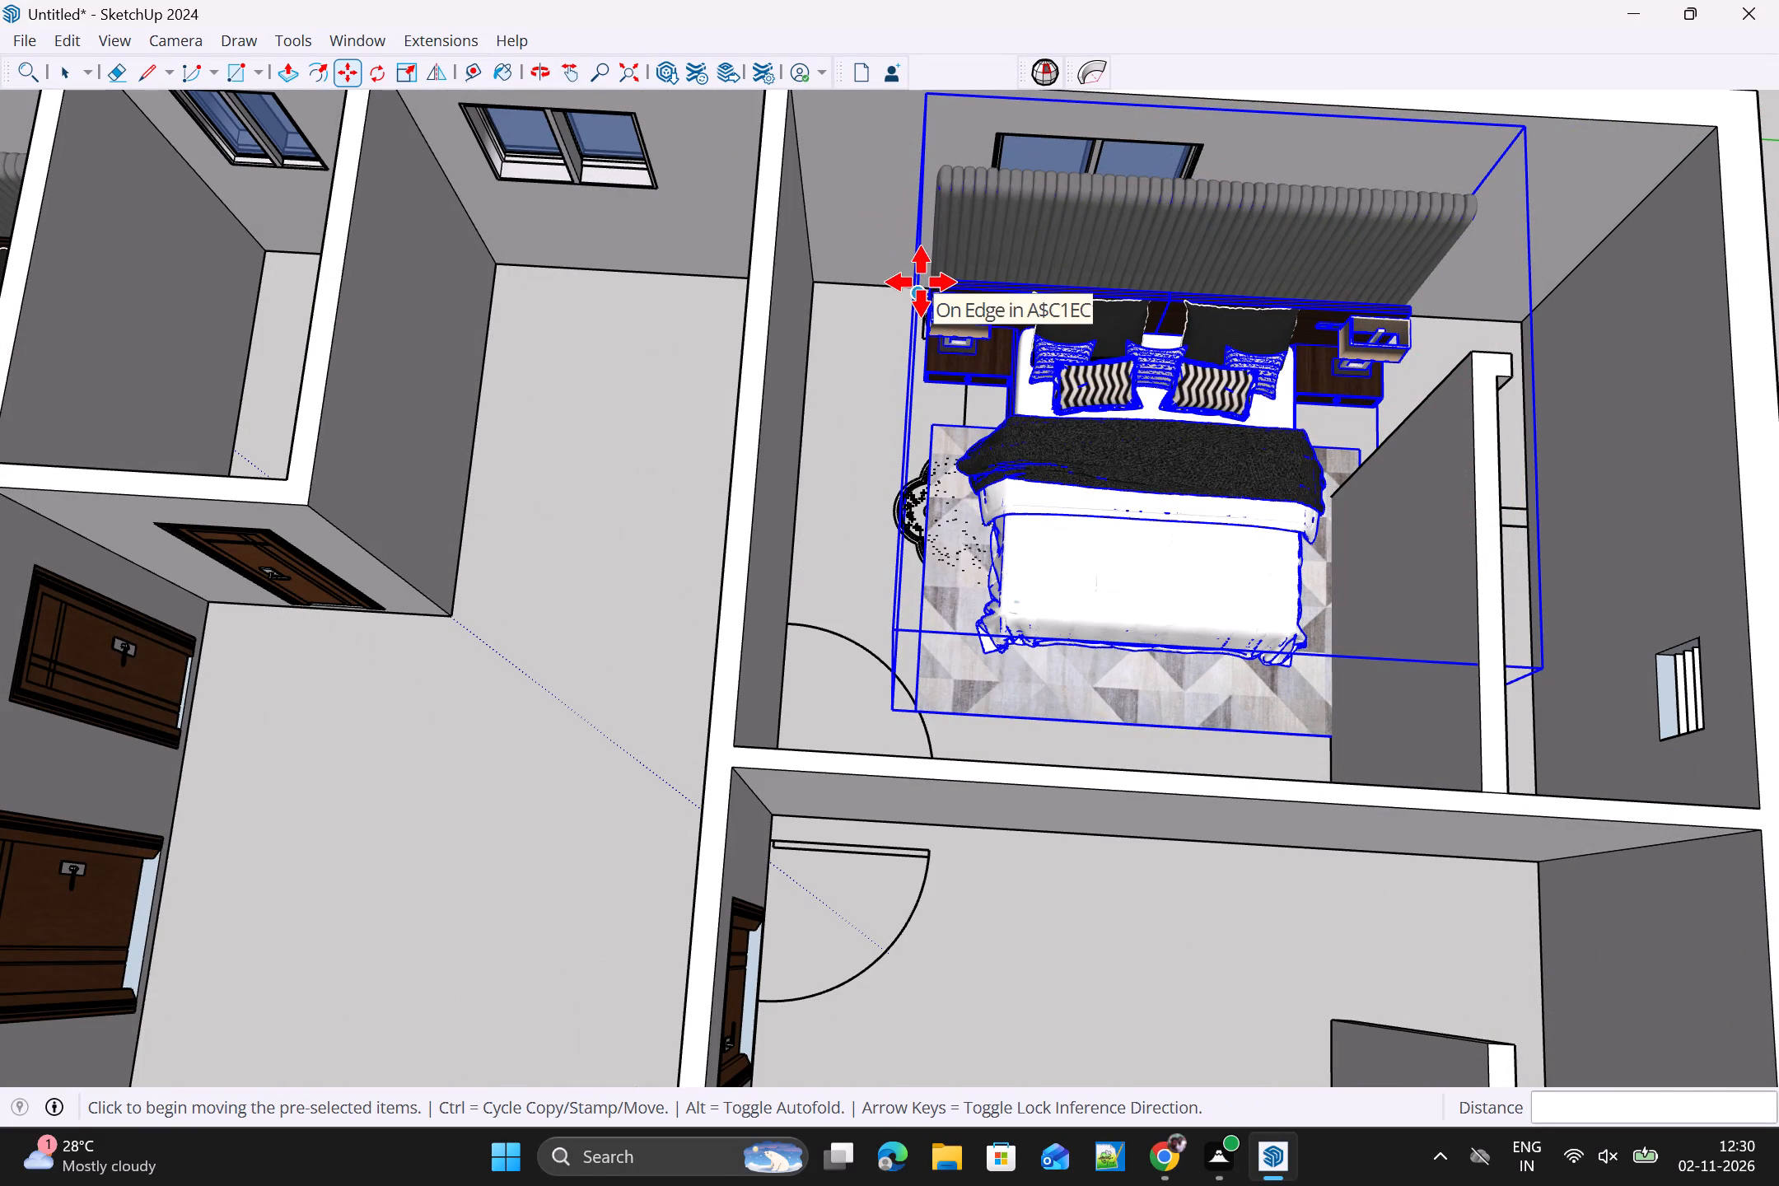
Scale the rear bedroom's bed along the blue axis to about 0.74 of its height.
key(s)
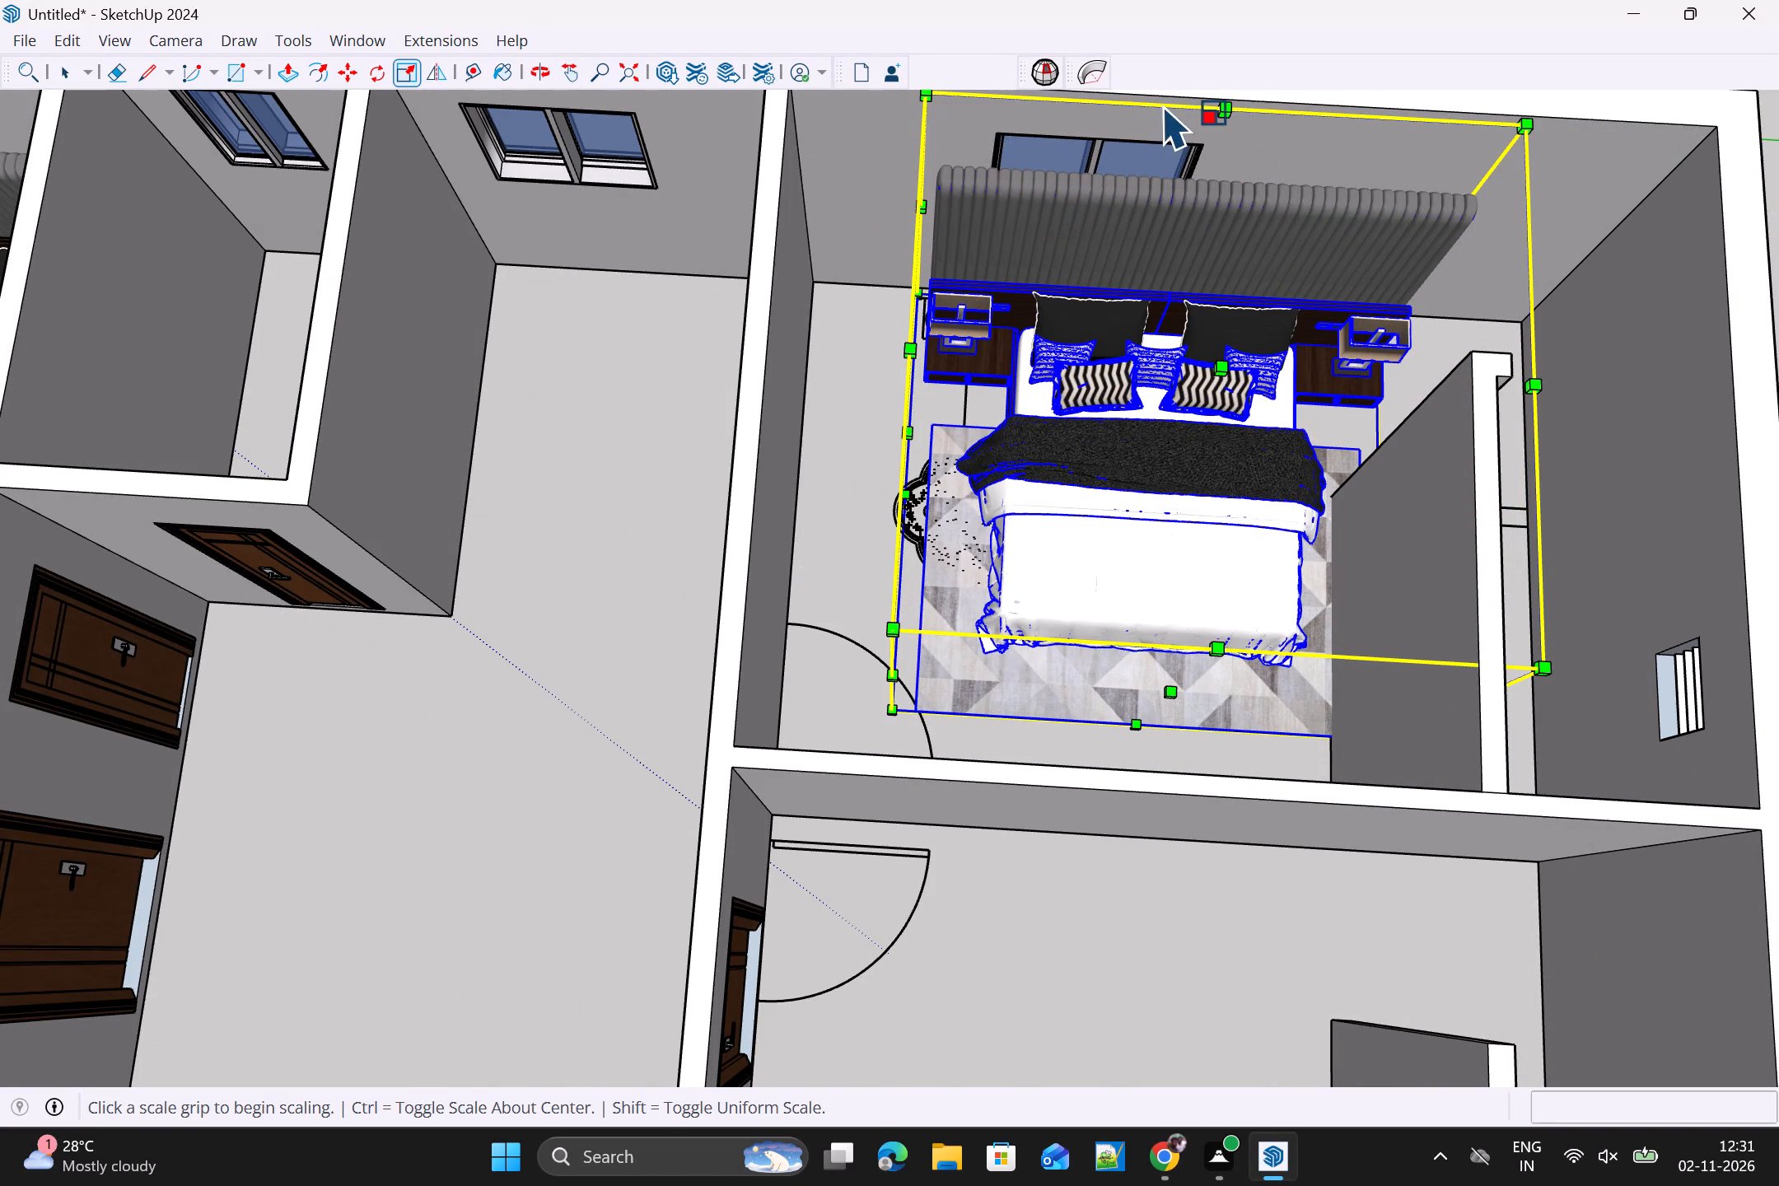
middle_drag(1232, 110, 1250, 0)
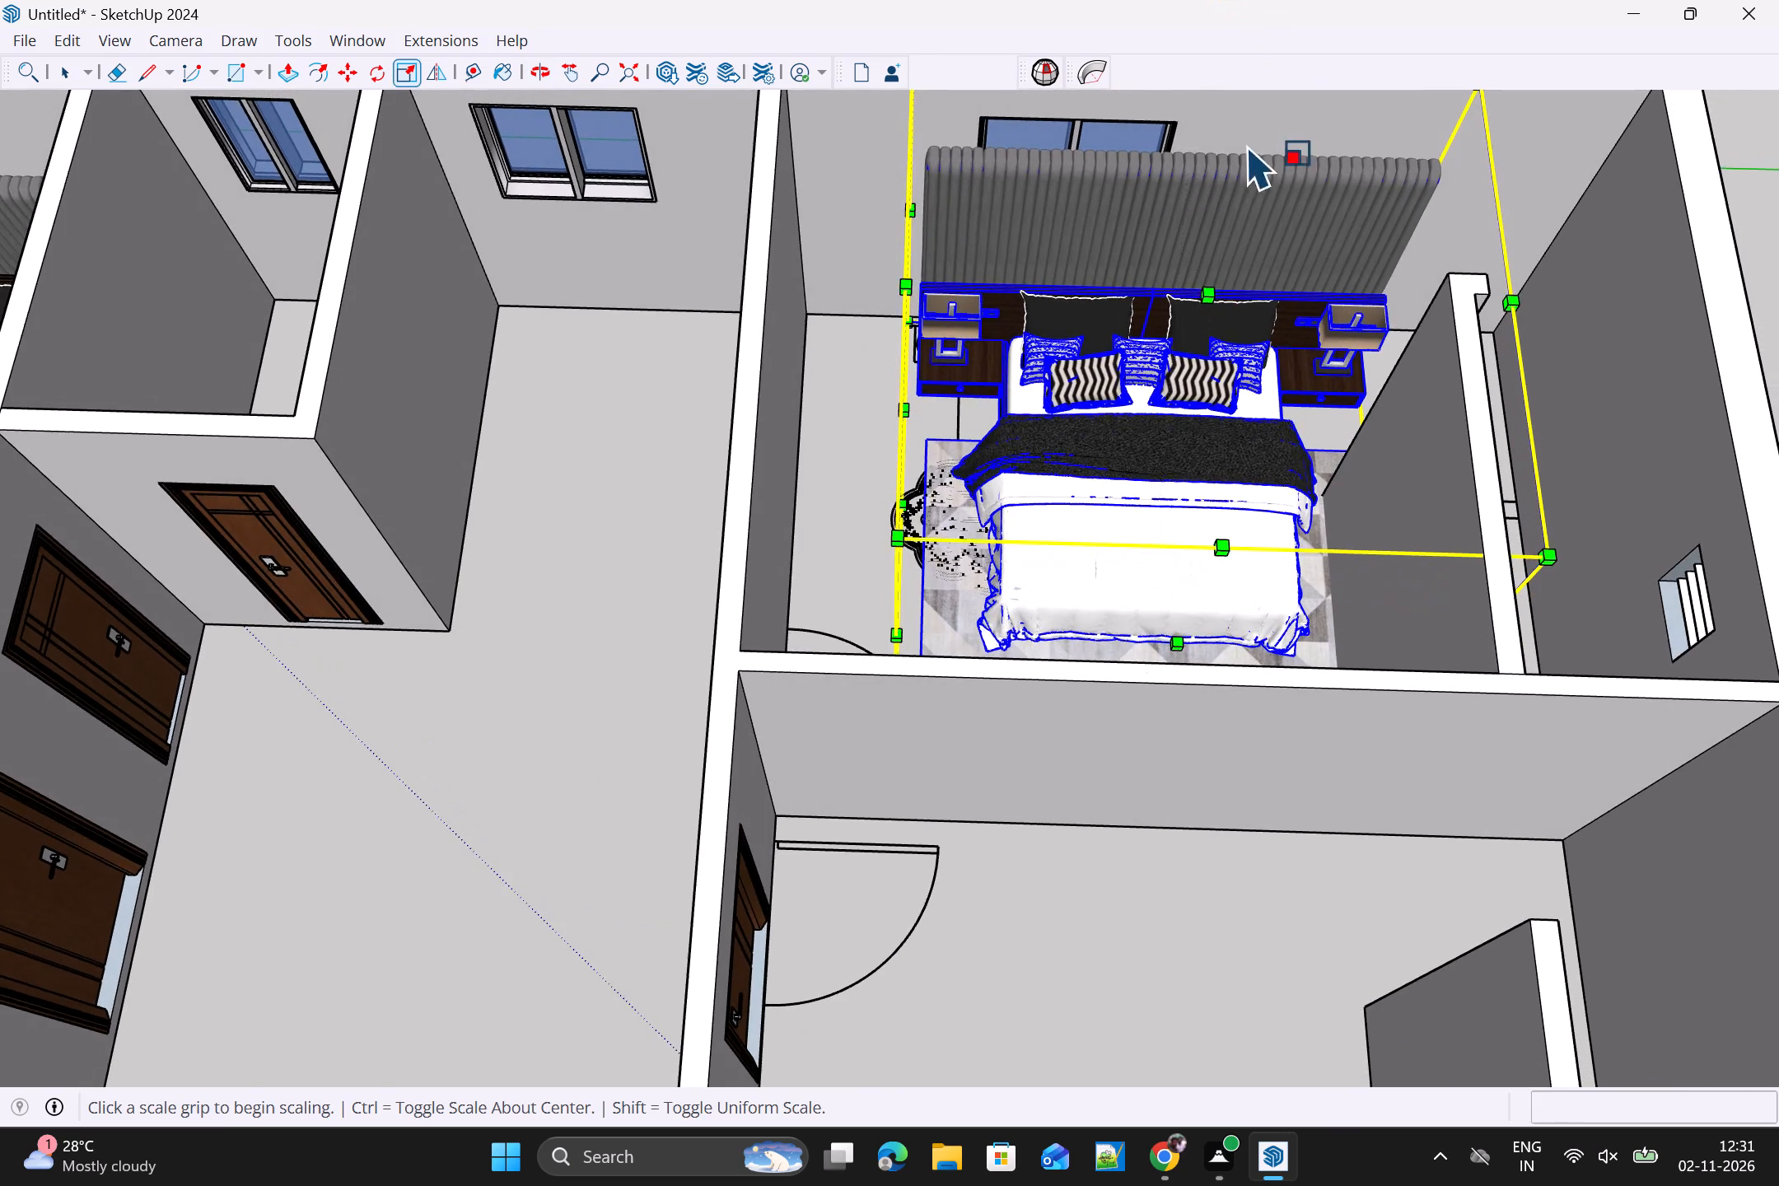
scroll(1249, 159, down, 8)
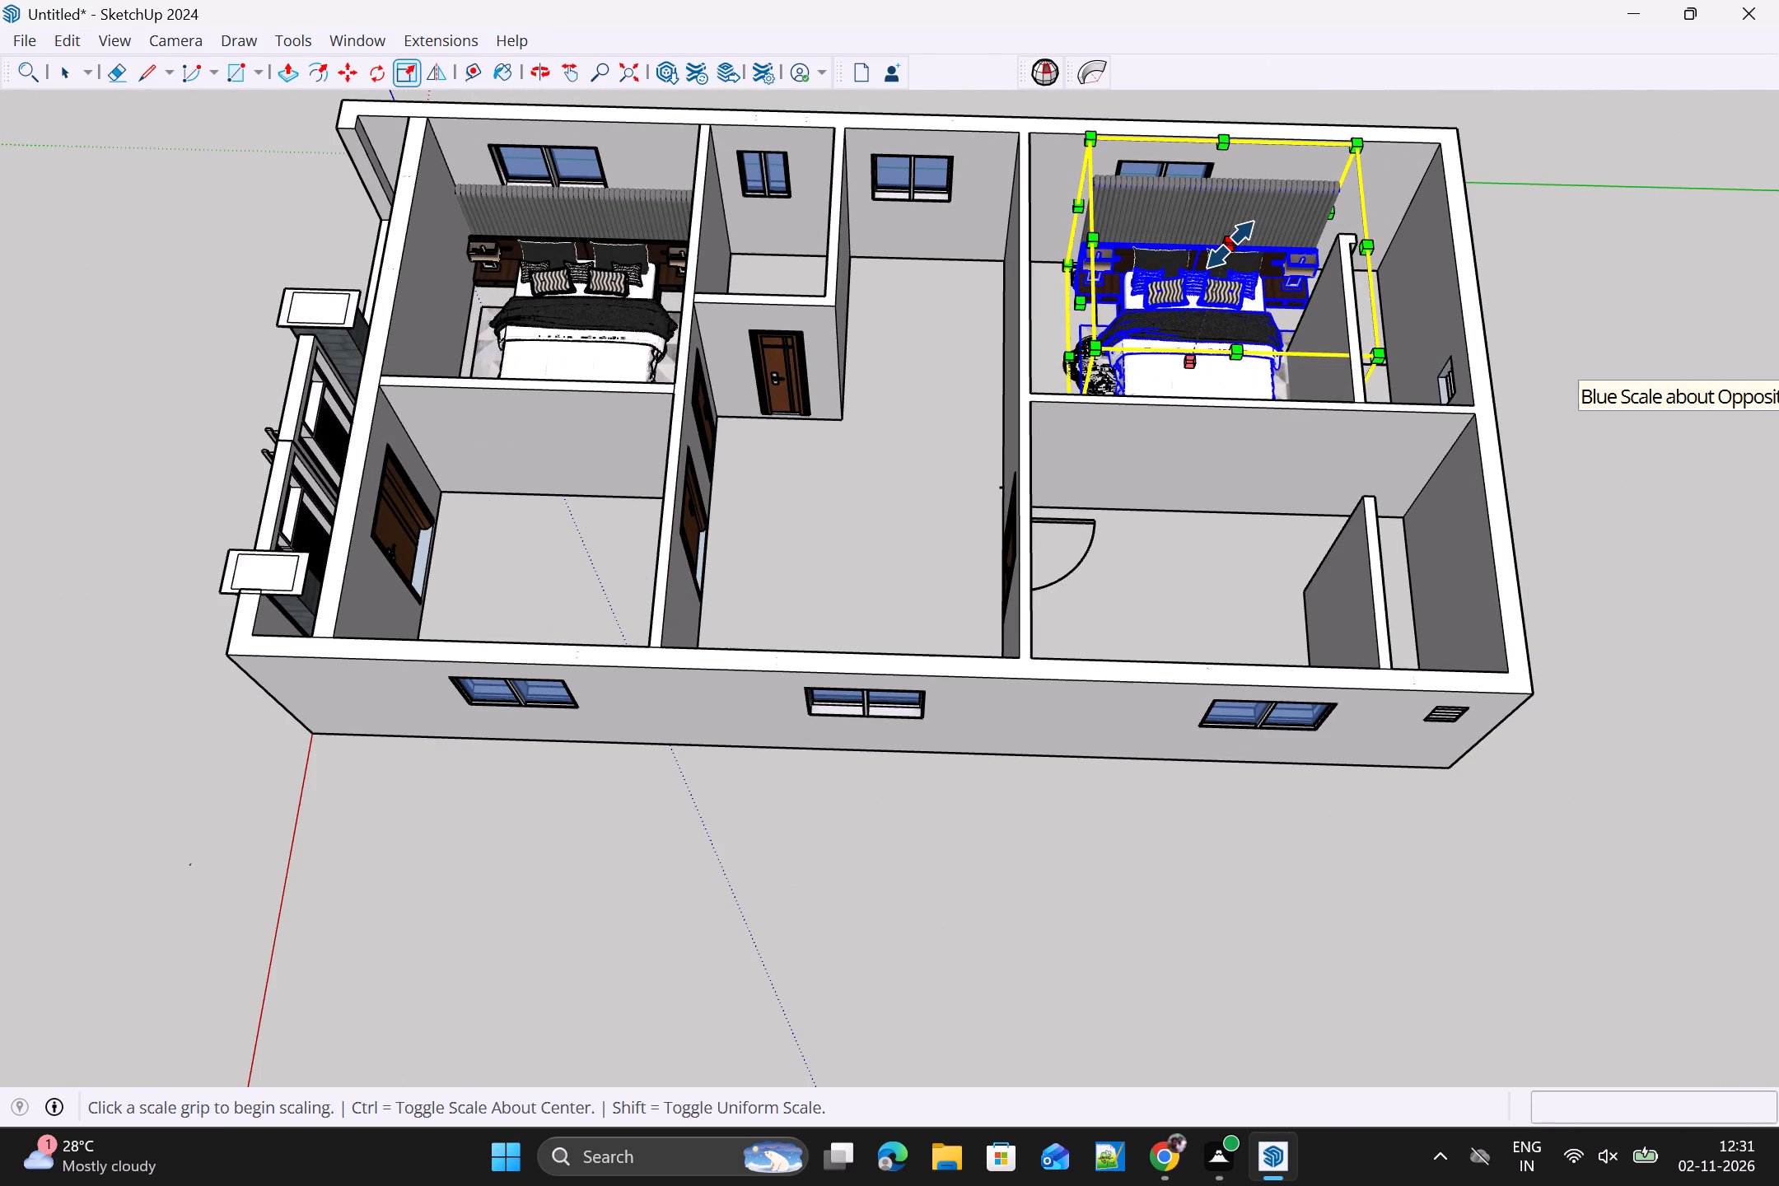
click(1230, 245)
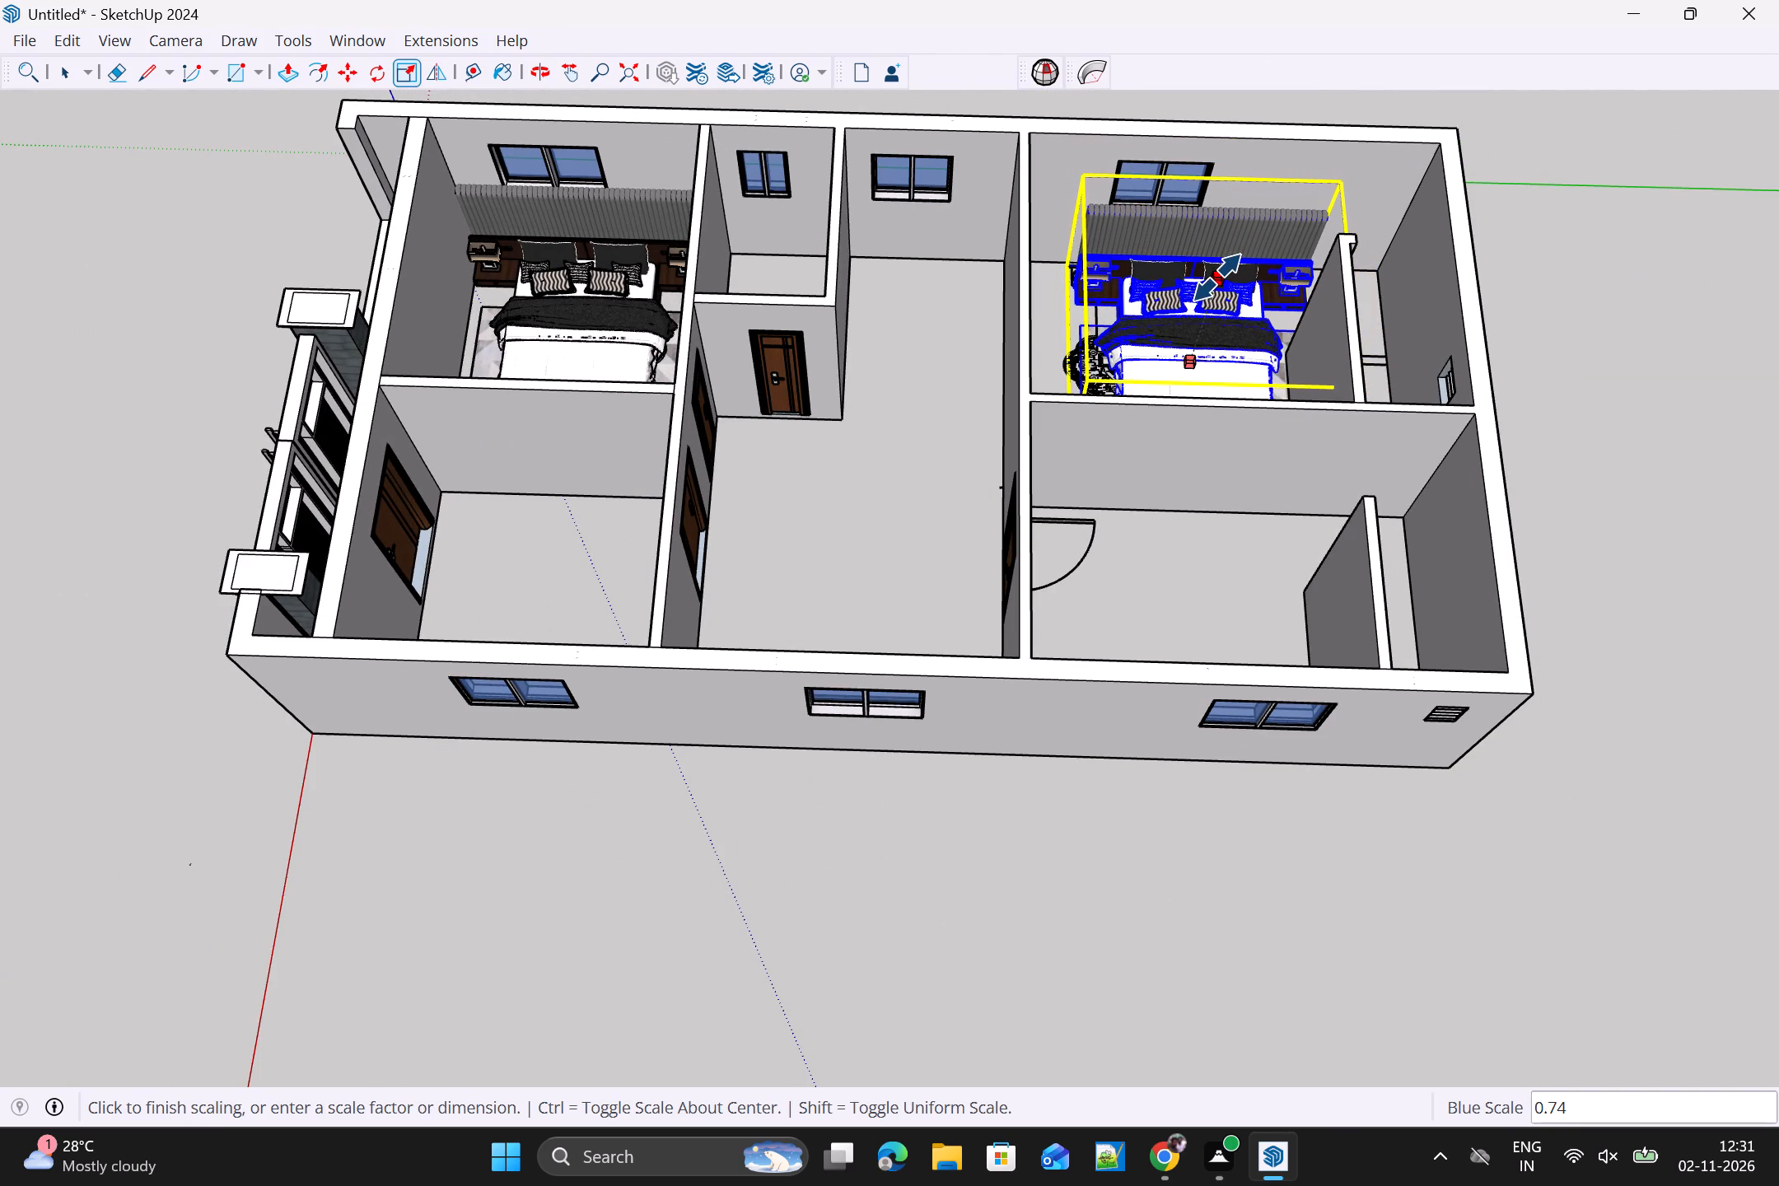
click(1217, 278)
Move the rear bedroom's bed about 1' 2 15/16" towards the side wall shared with the central hall.
scroll(1175, 314, down, 4)
middle_drag(1202, 319, 965, 247)
key(m)
scroll(1183, 295, up, 5)
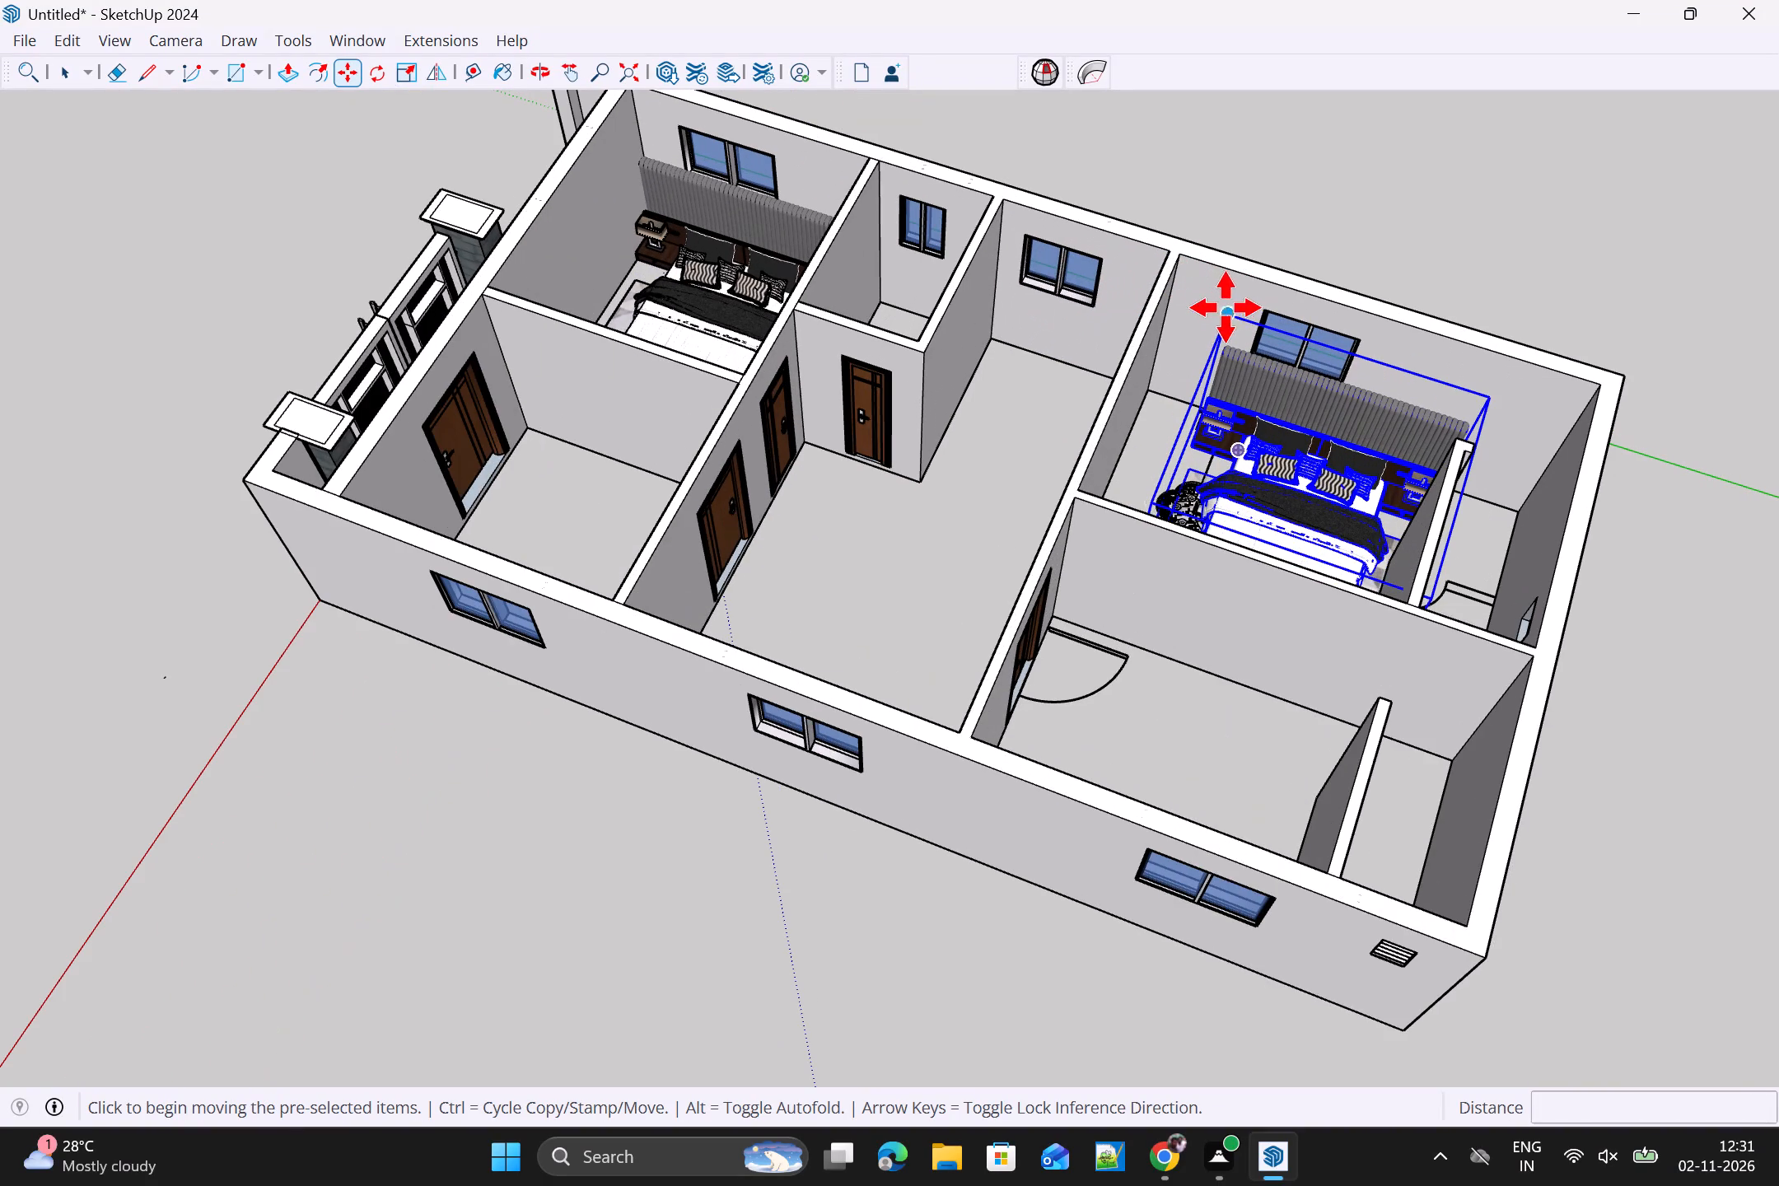
click(1226, 320)
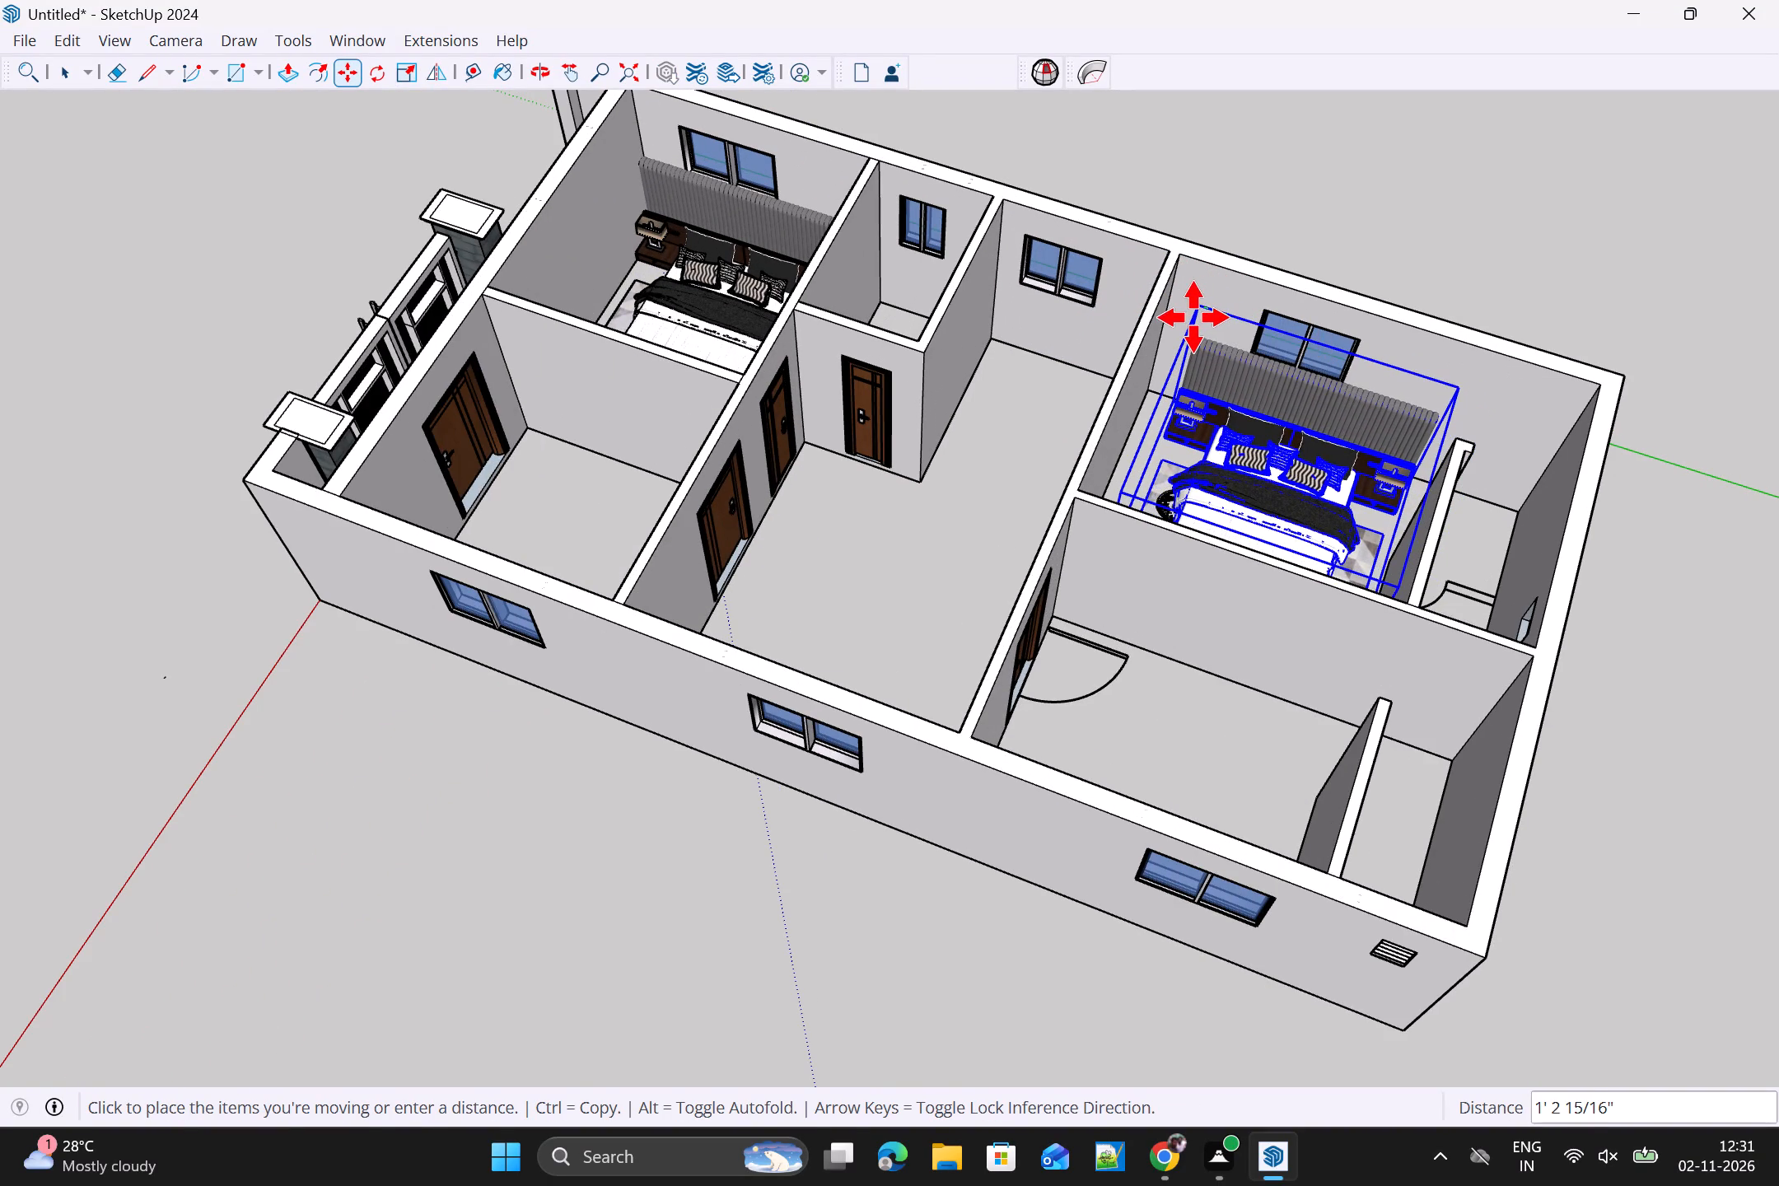
click(1191, 317)
Shift the rear bedroom's bed about 4 1/4" further along the green axis towards the hall-side wall.
middle_drag(1511, 455, 1501, 404)
scroll(1226, 361, up, 10)
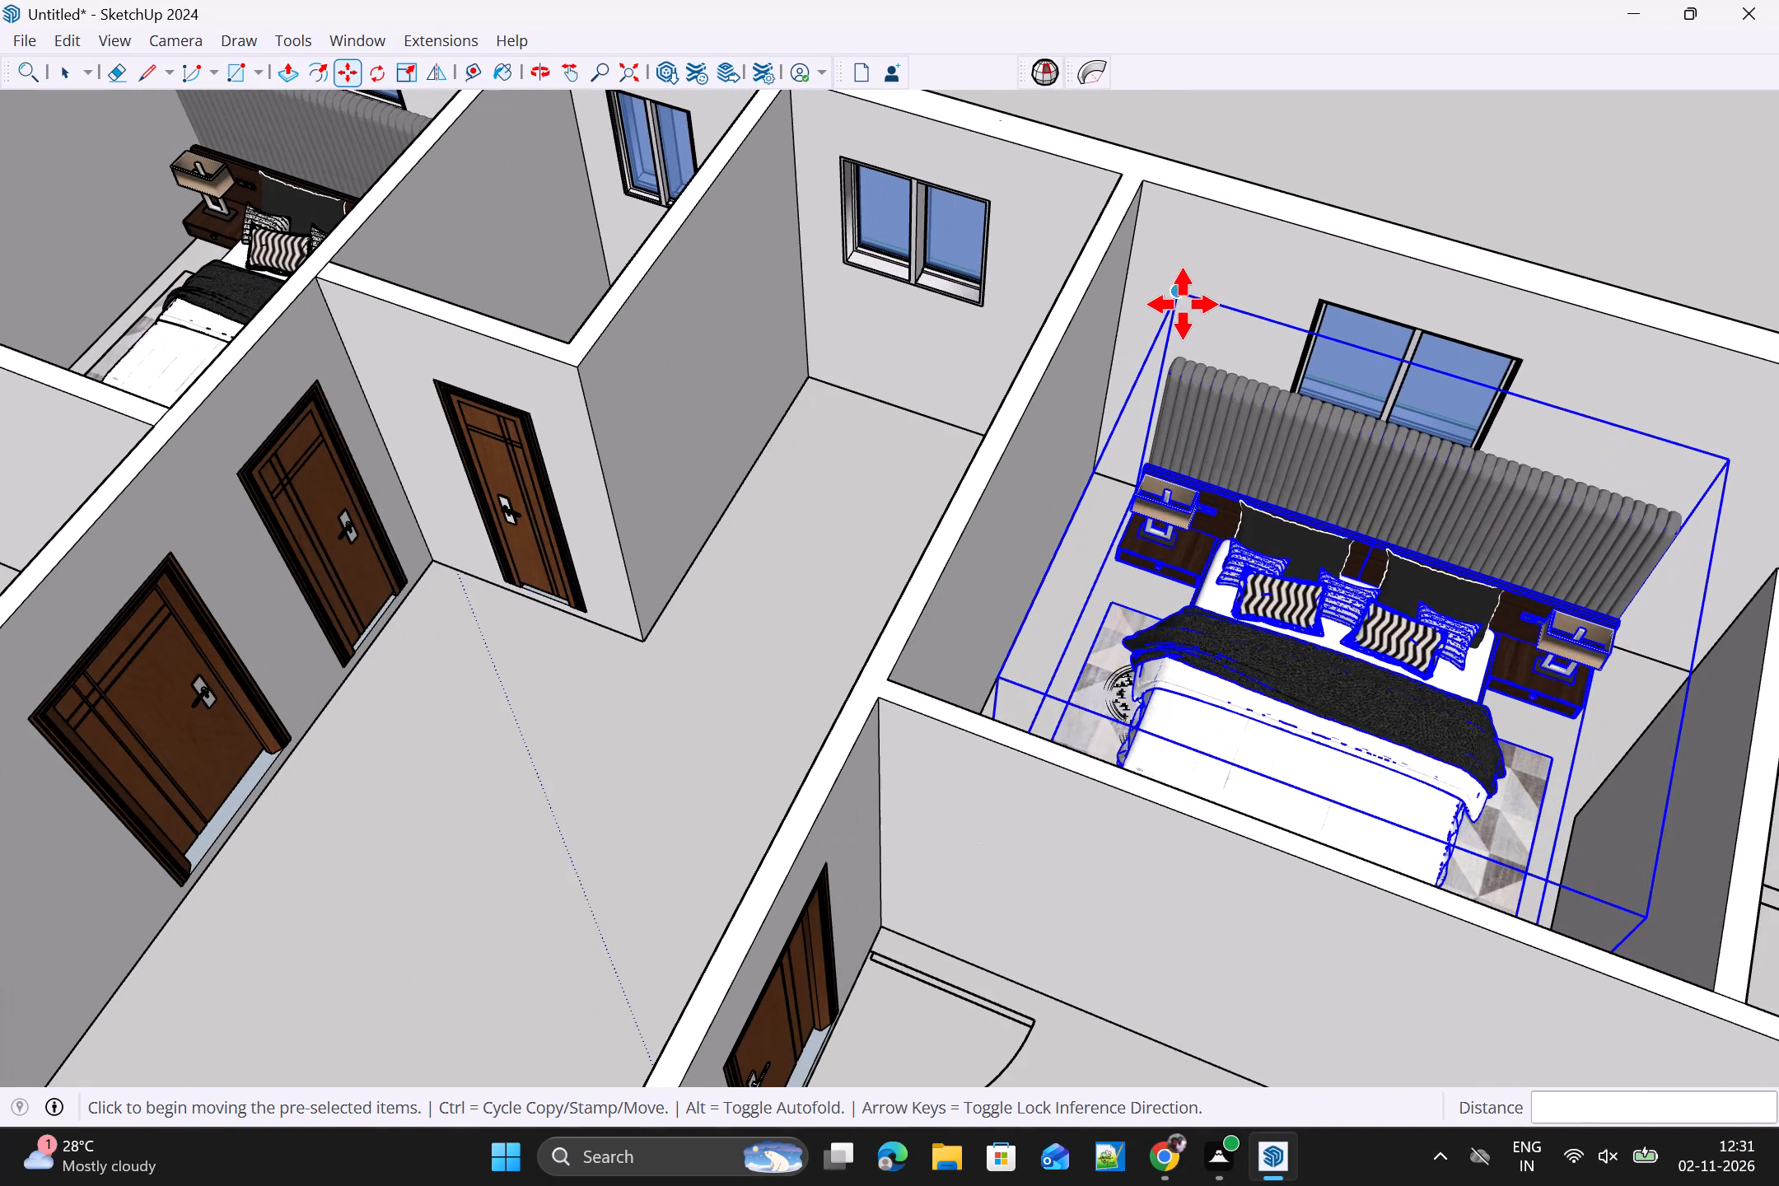
click(1180, 299)
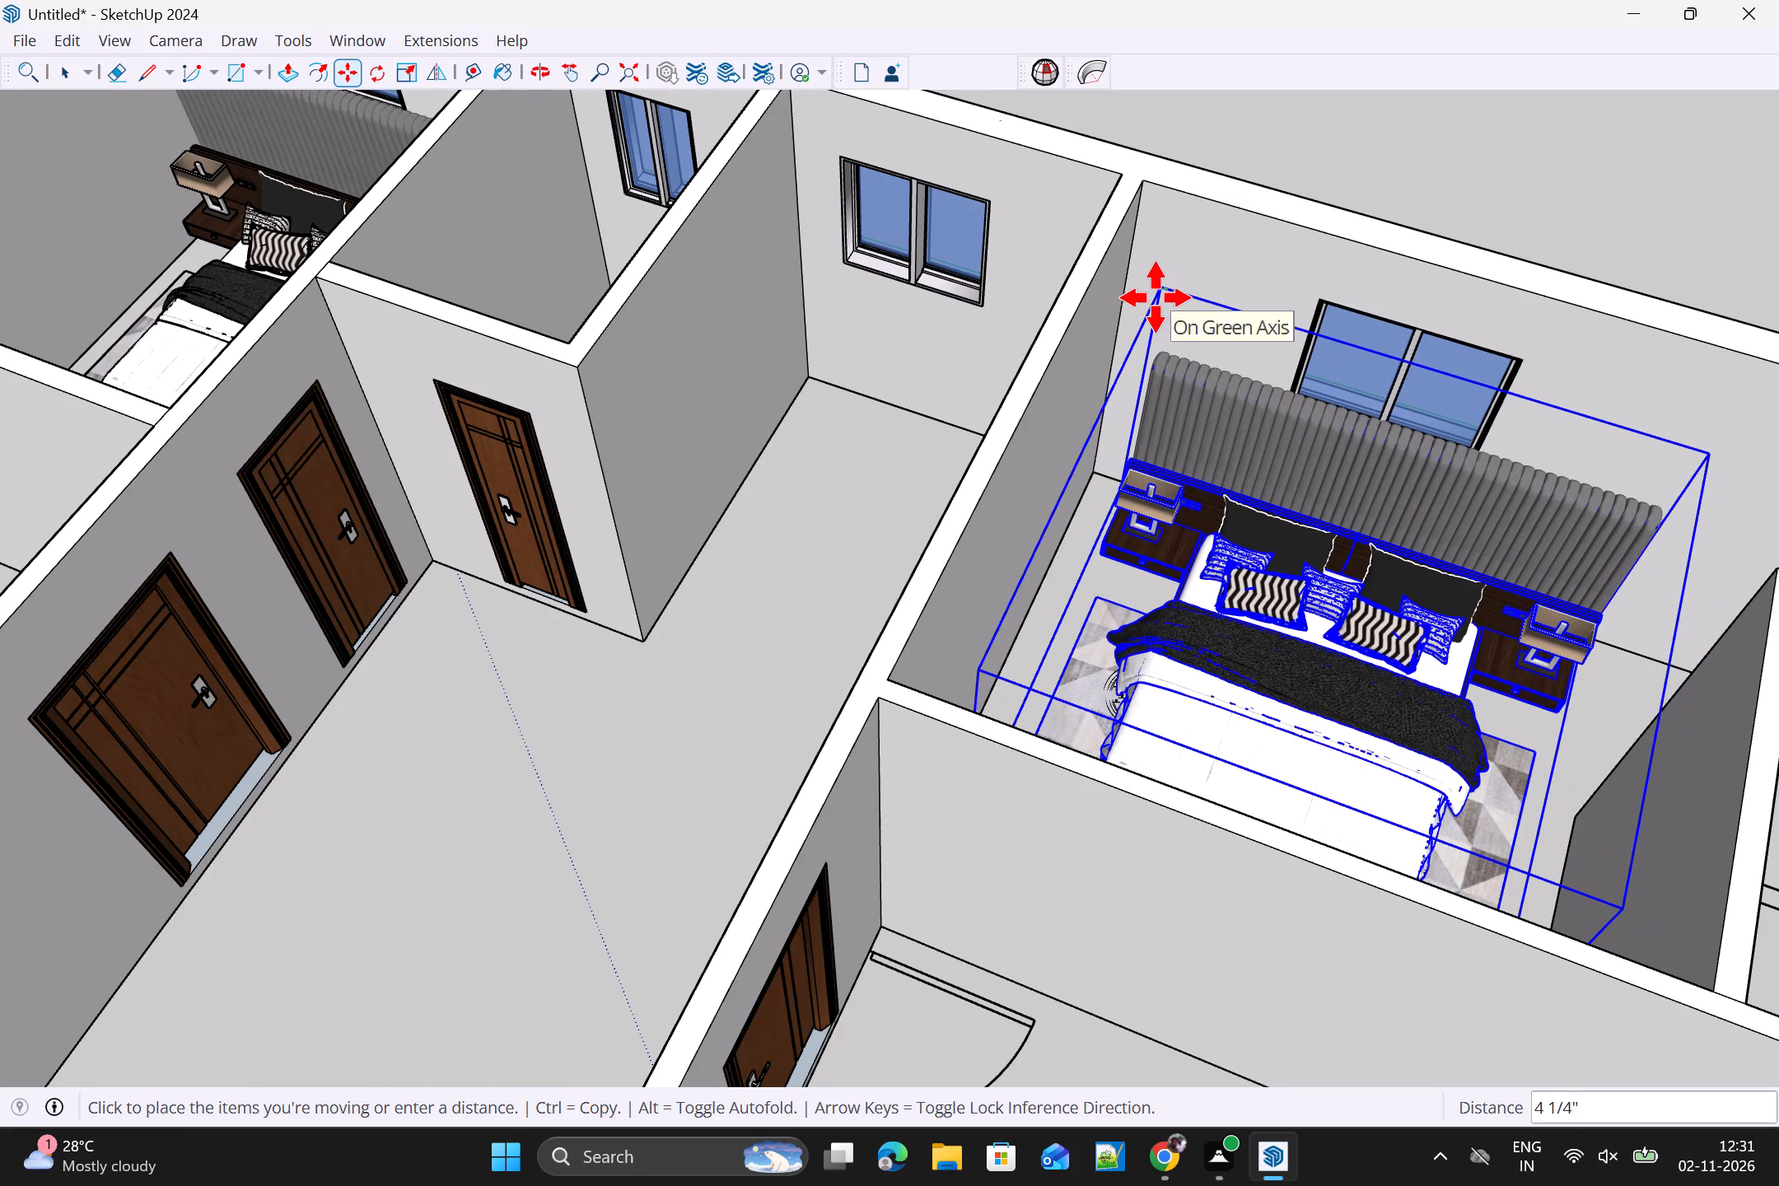
click(1155, 296)
Inspect the rear bedroom bed's clearance from the window wall and side wall from several angles, and deselect the bed.
middle_drag(1415, 445, 1445, 653)
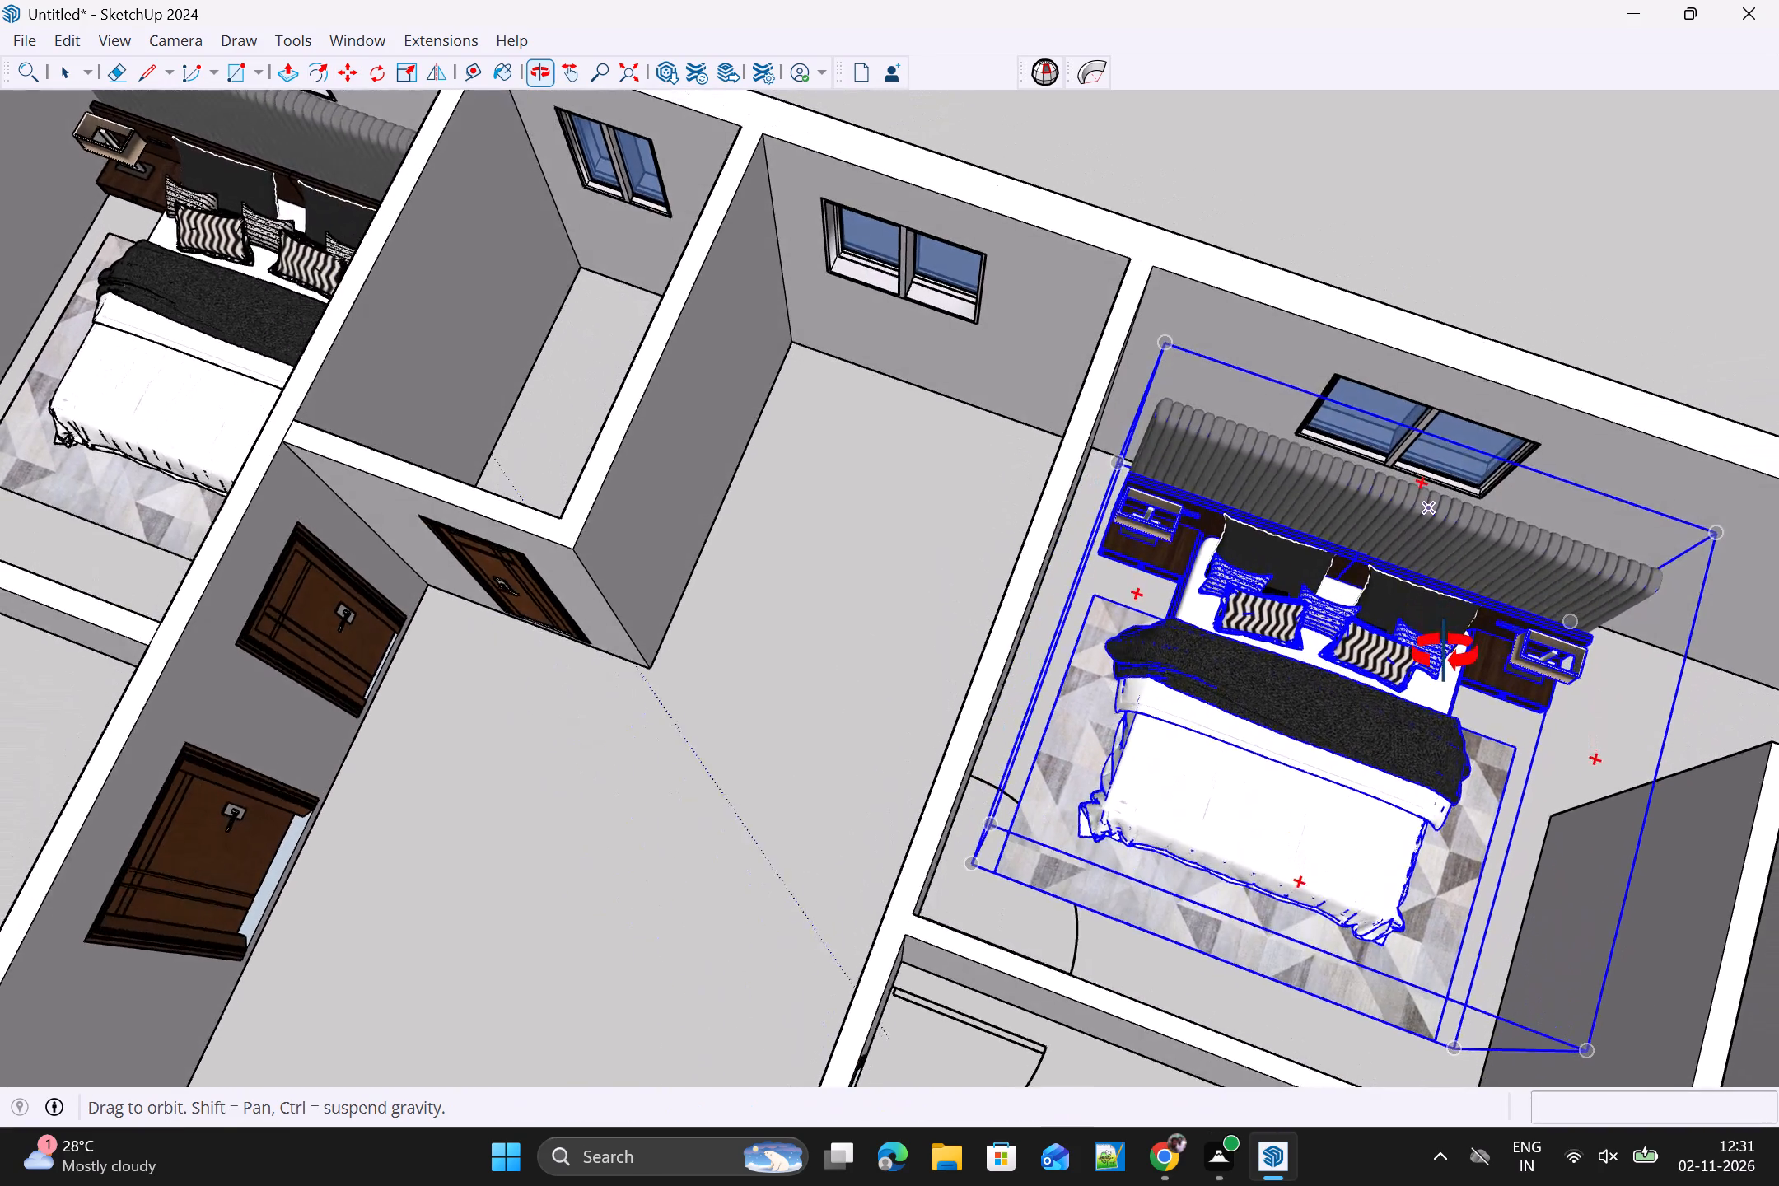
middle_drag(1445, 653, 552, 510)
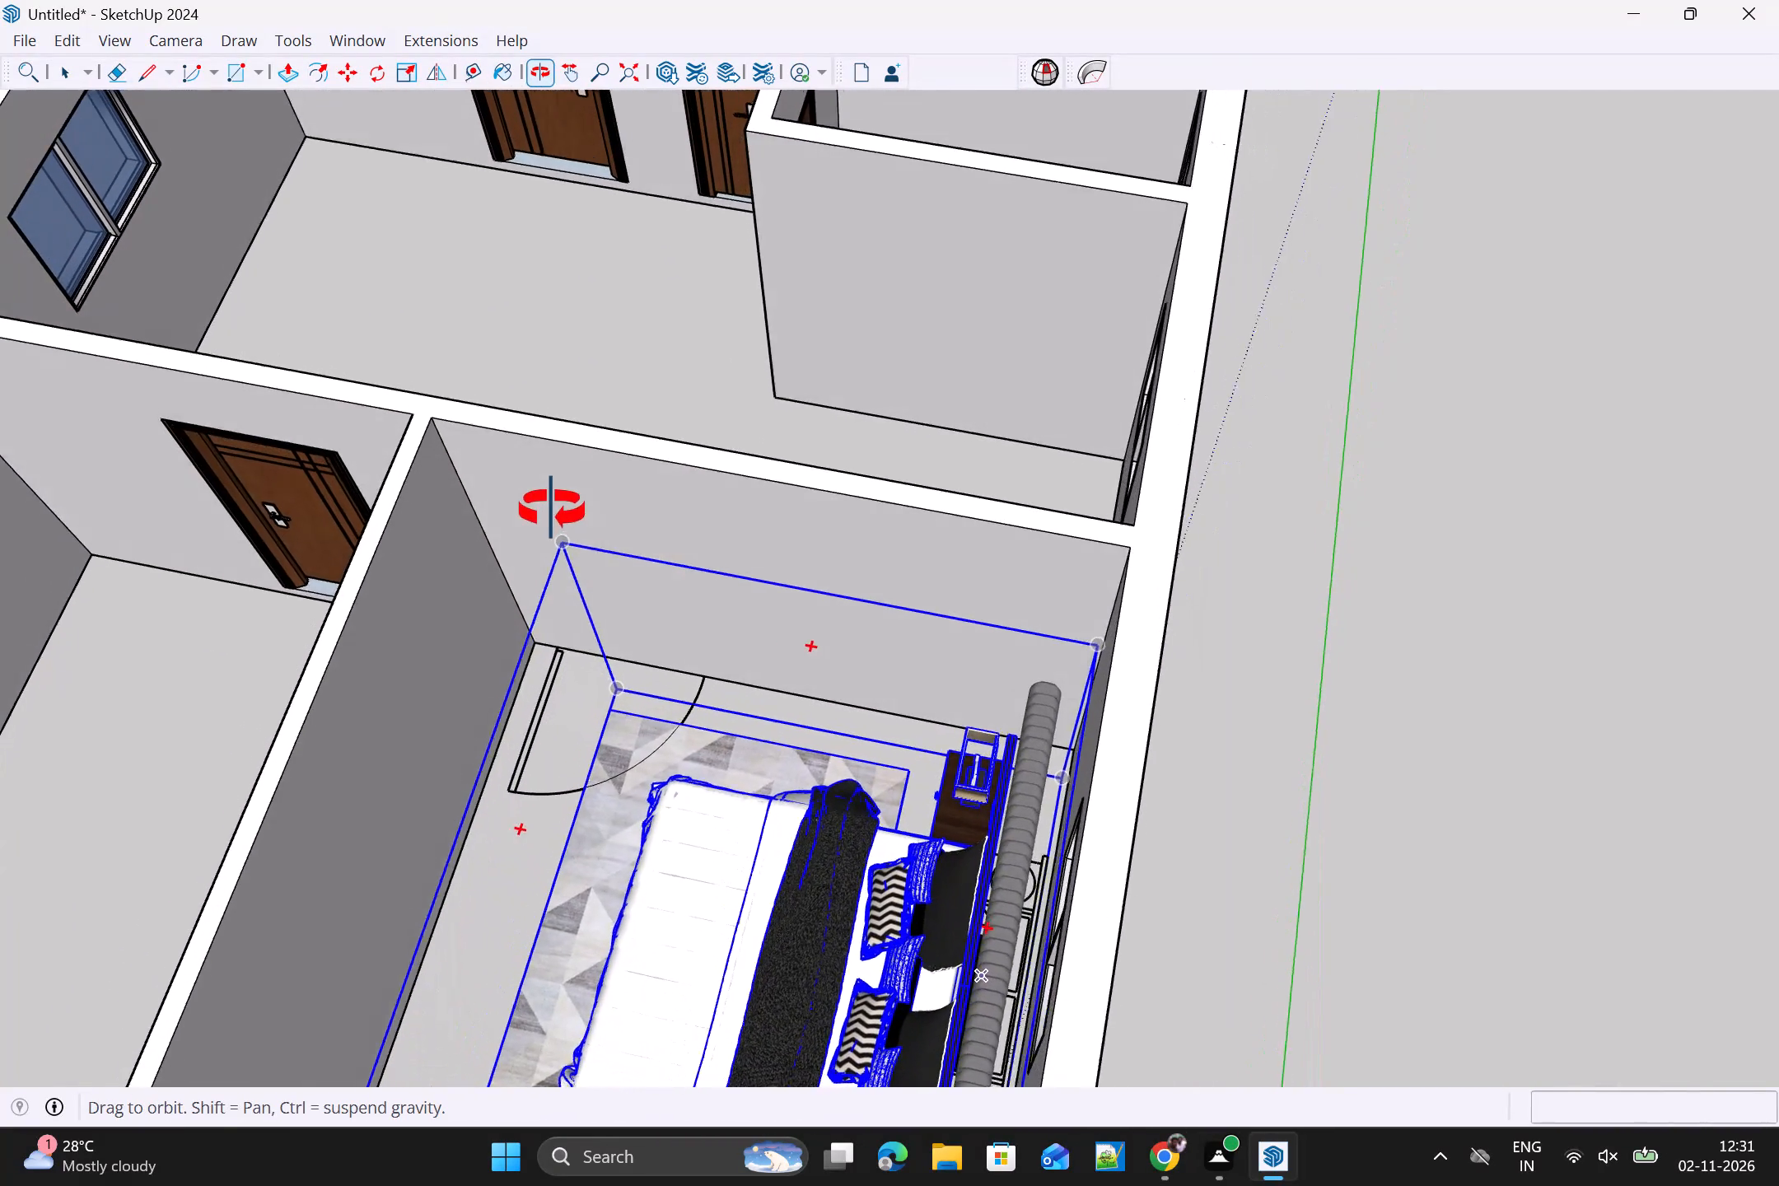
middle_drag(552, 510, 581, 496)
scroll(653, 761, down, 1)
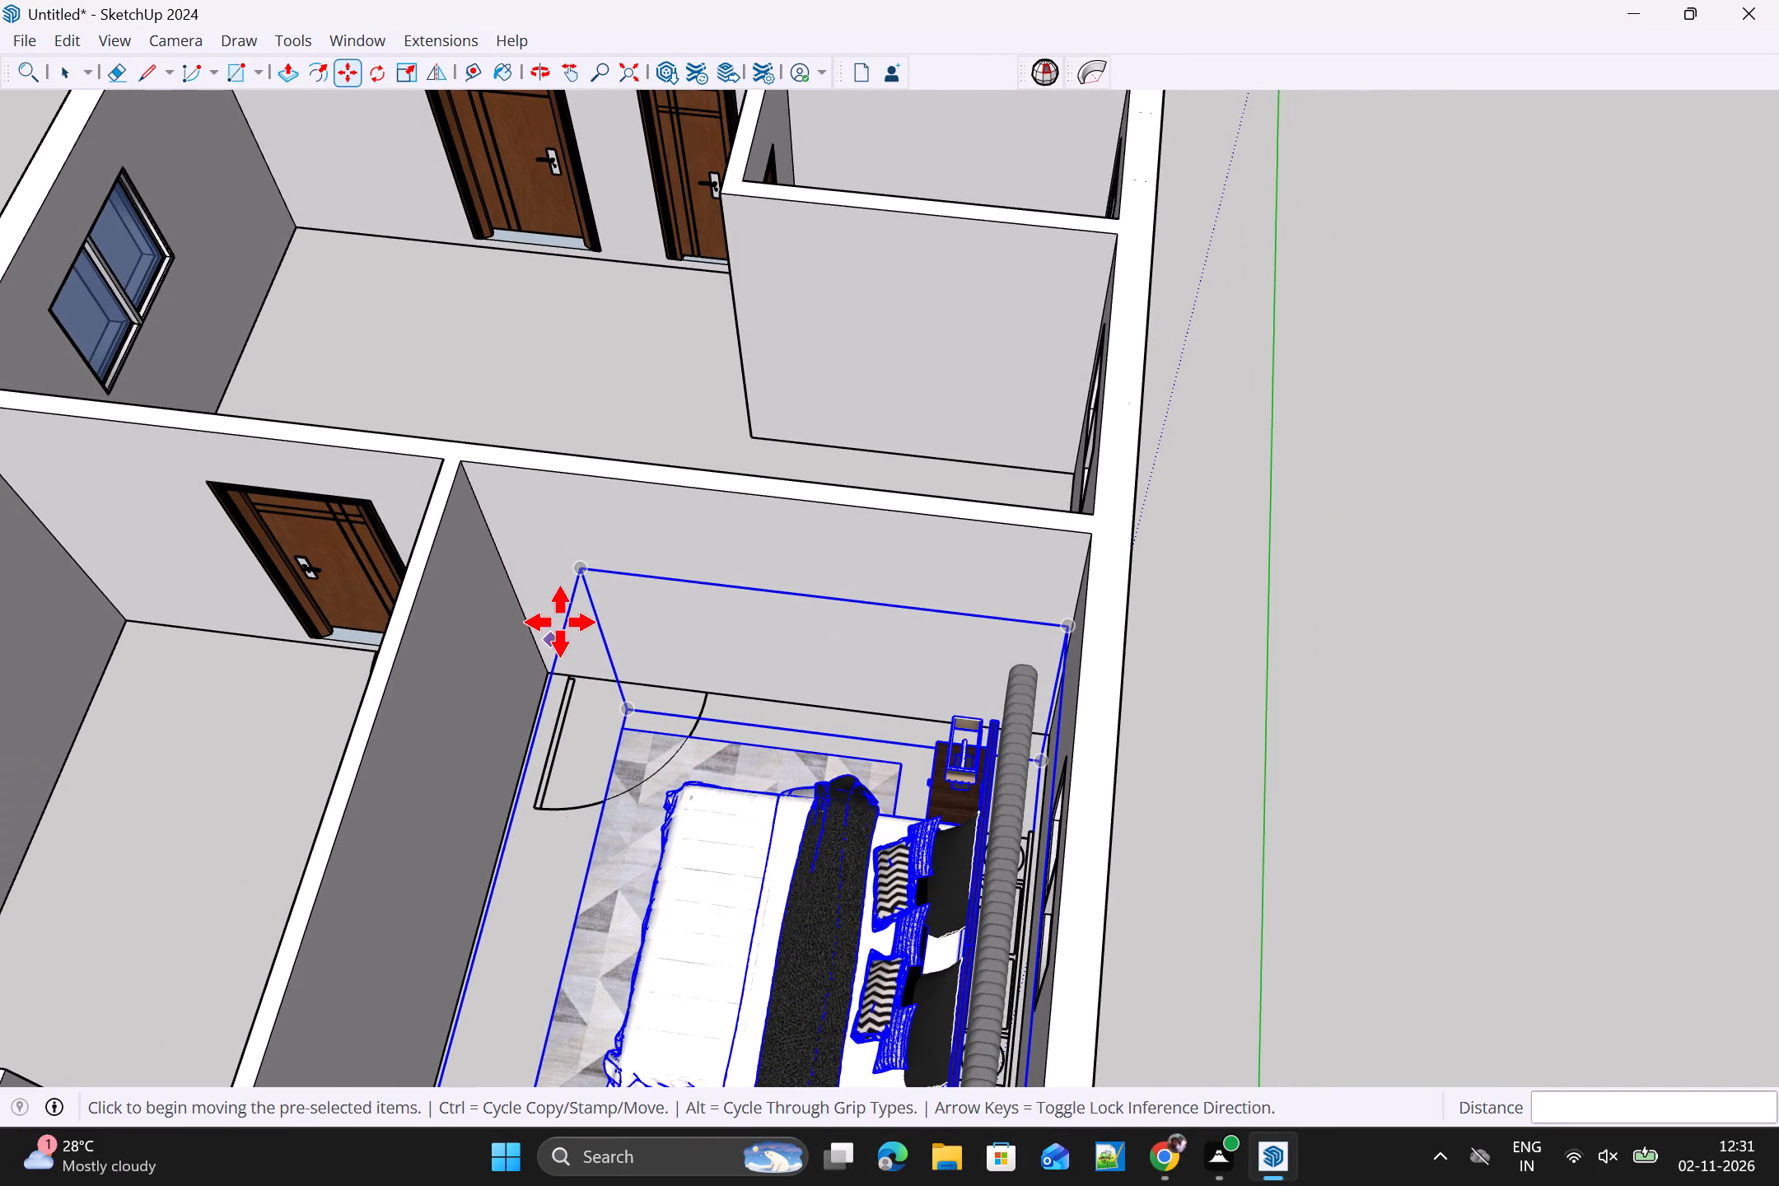
scroll(647, 688, down, 3)
middle_drag(658, 716, 1389, 801)
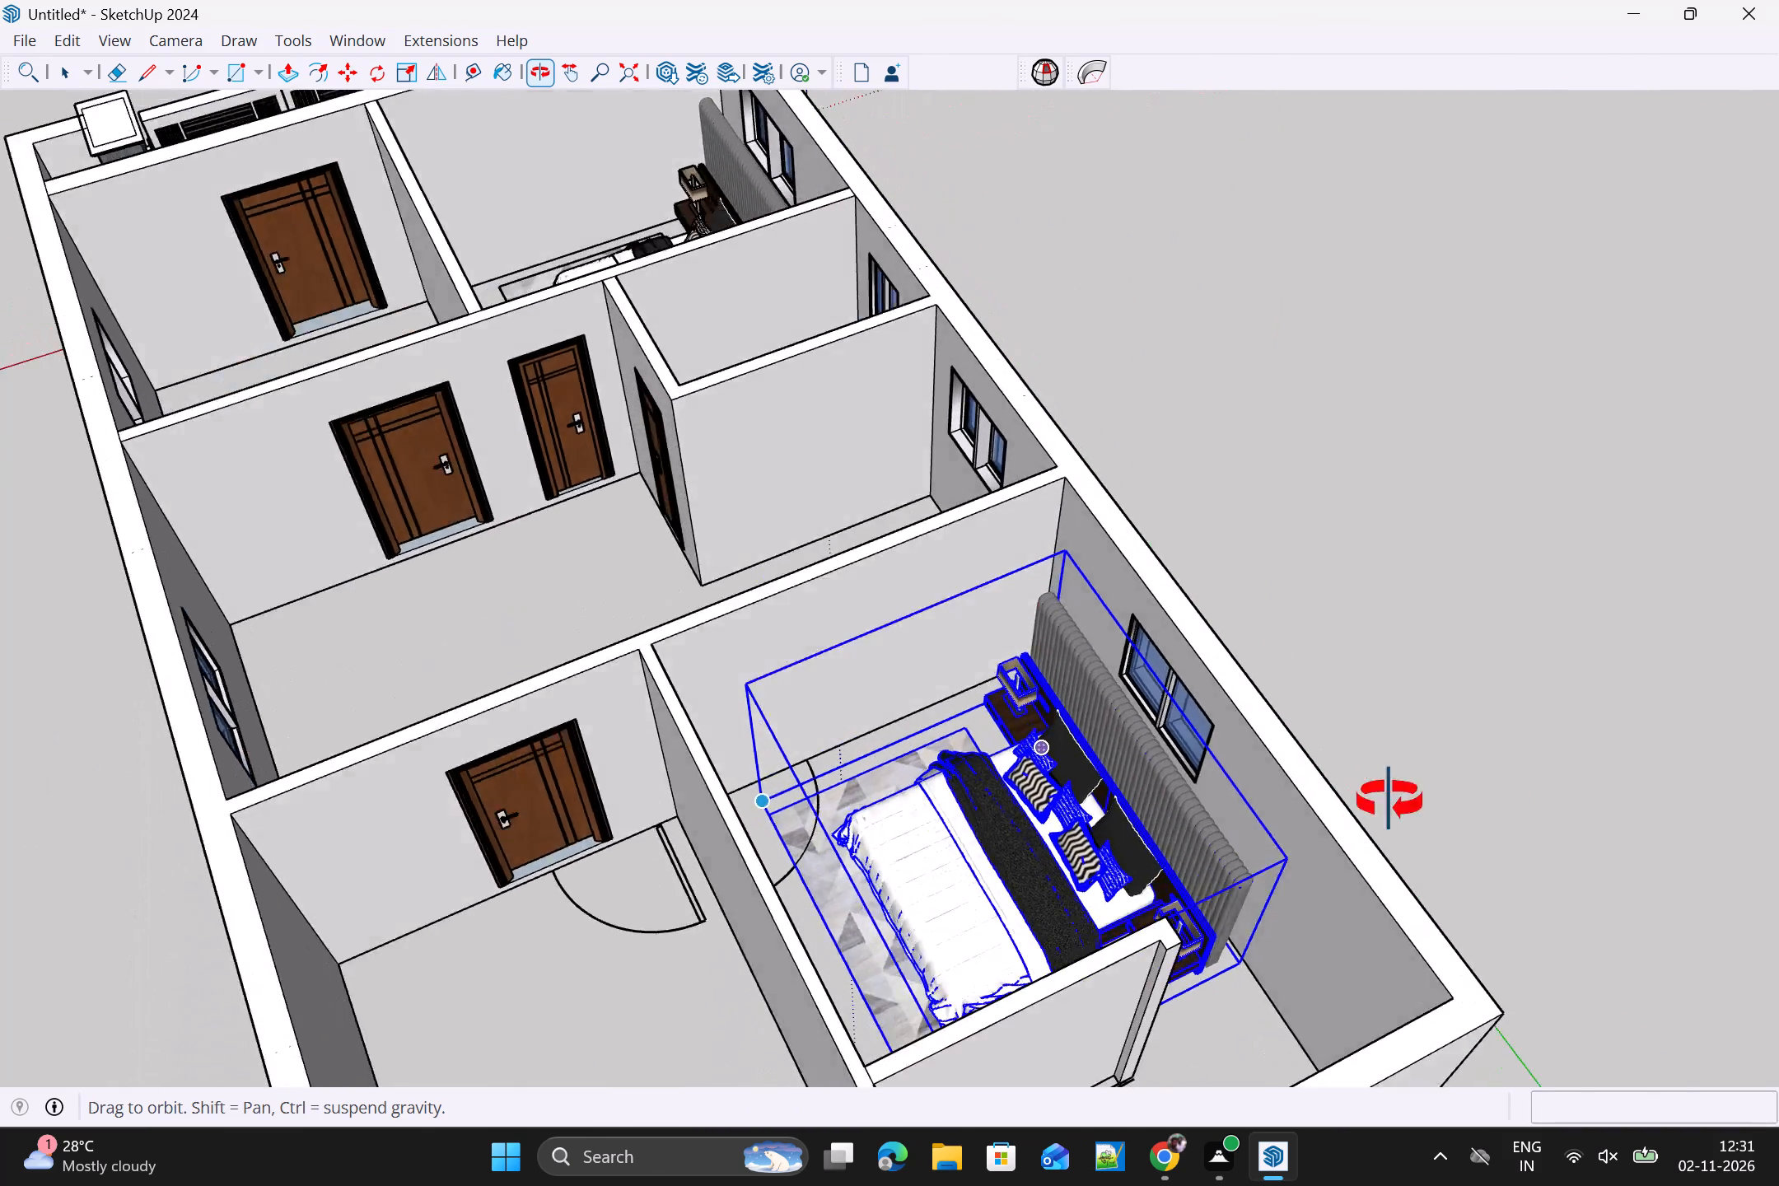
middle_drag(1389, 801, 1766, 625)
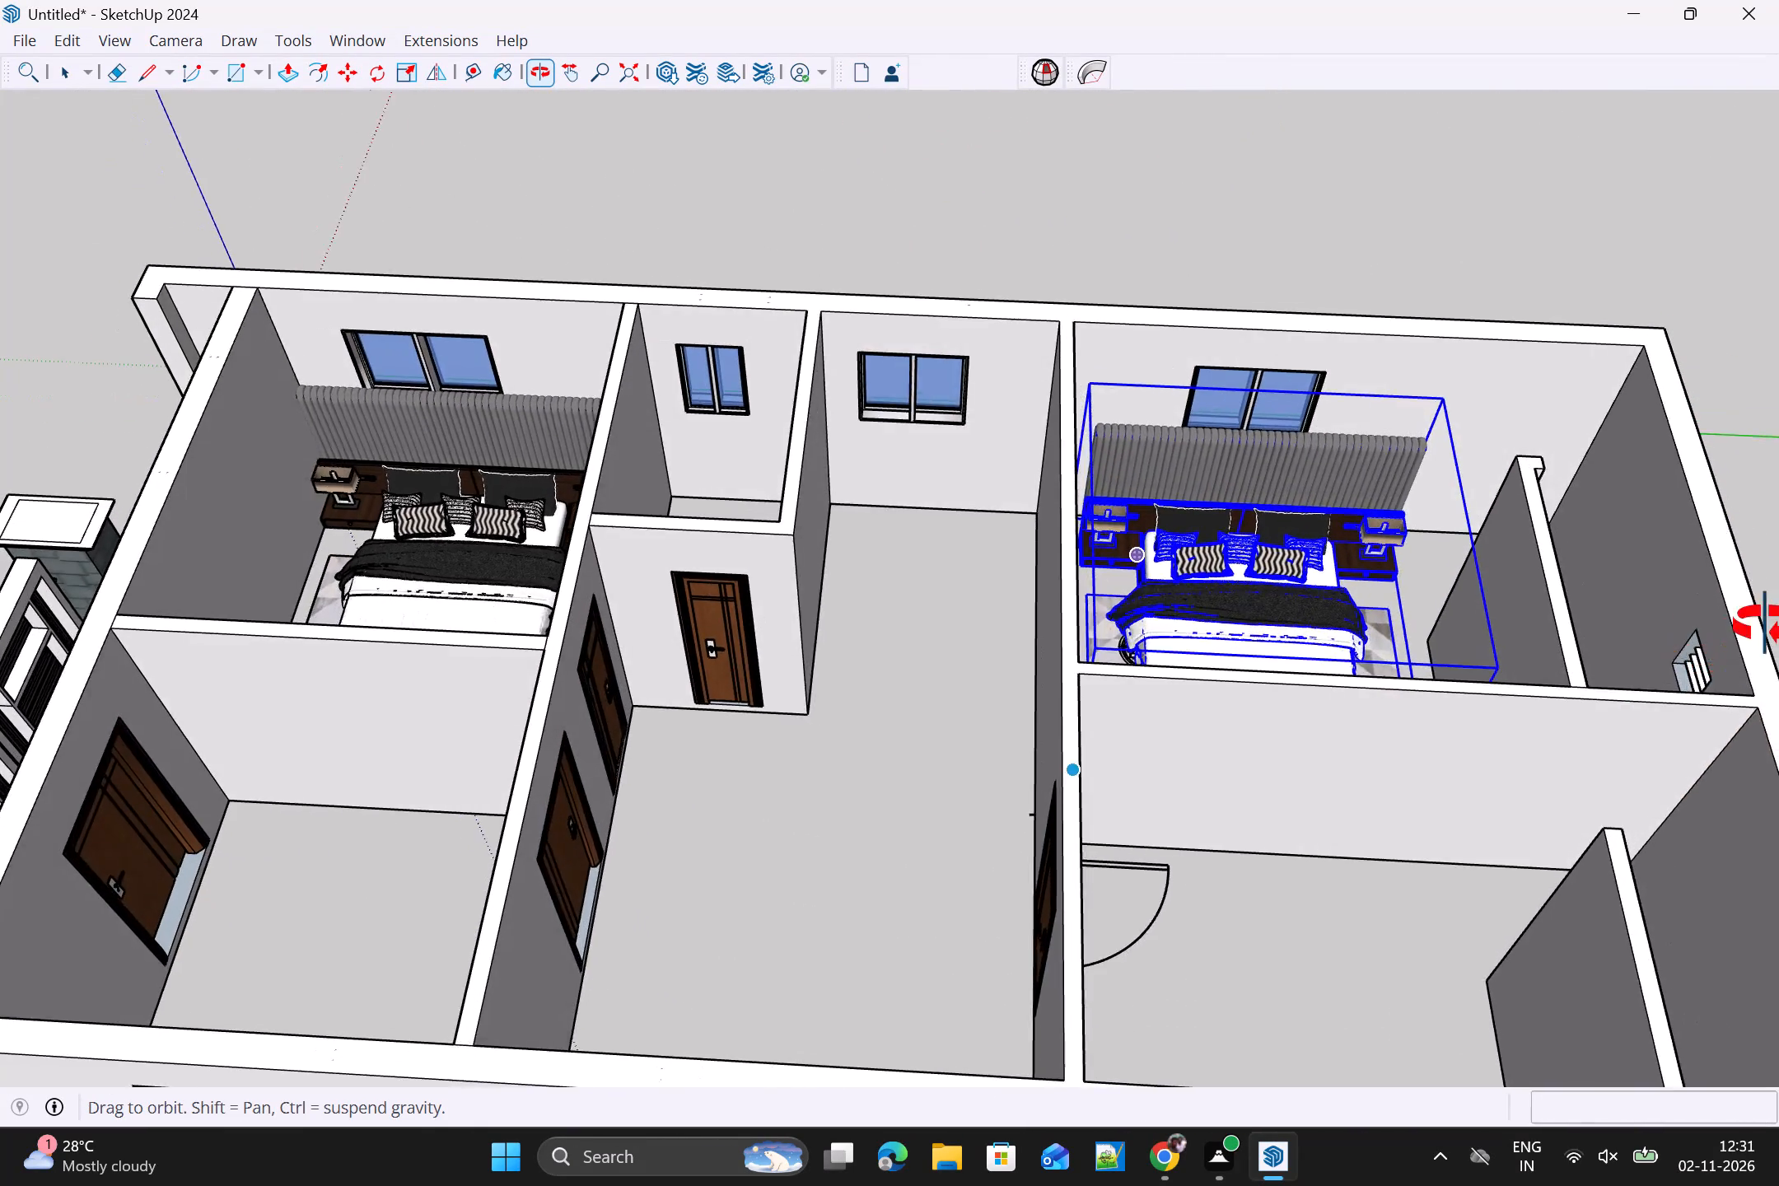
middle_drag(1766, 625, 903, 633)
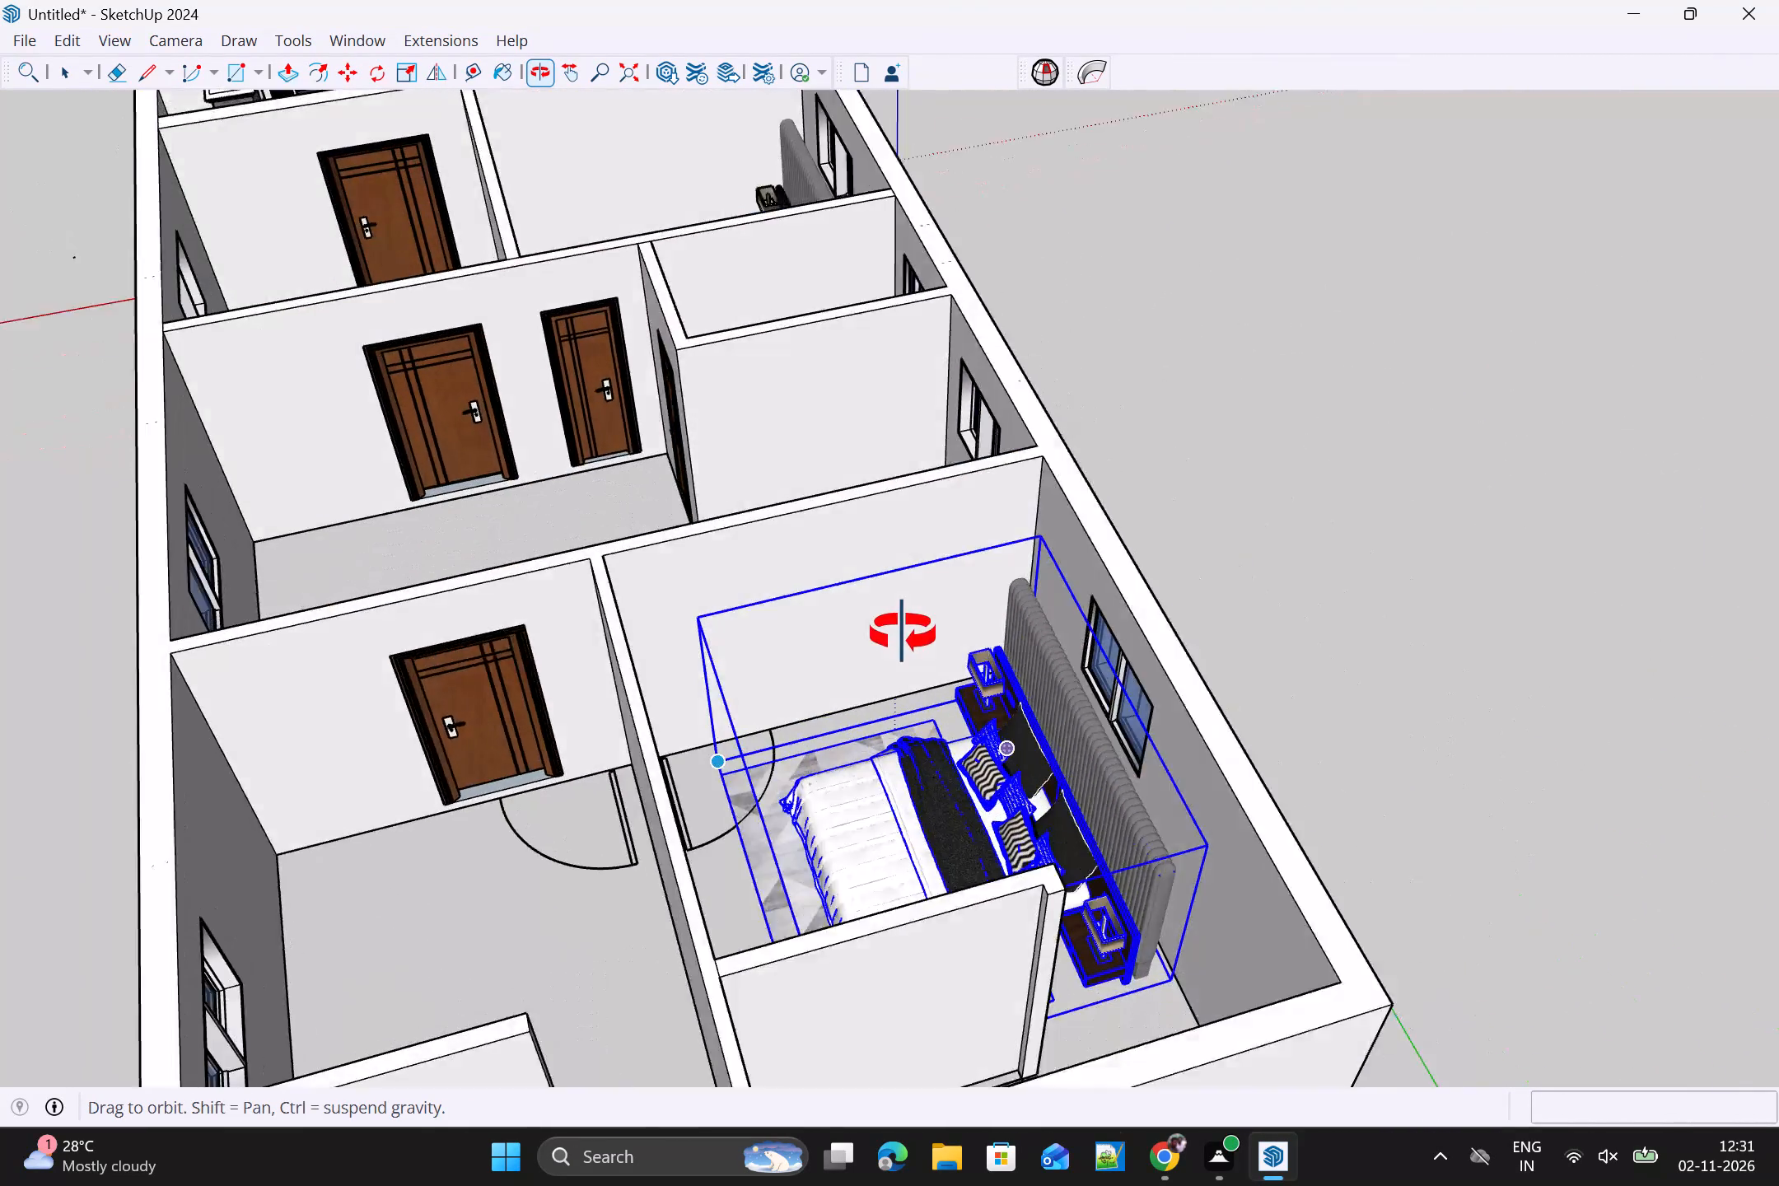
middle_drag(903, 633, 619, 689)
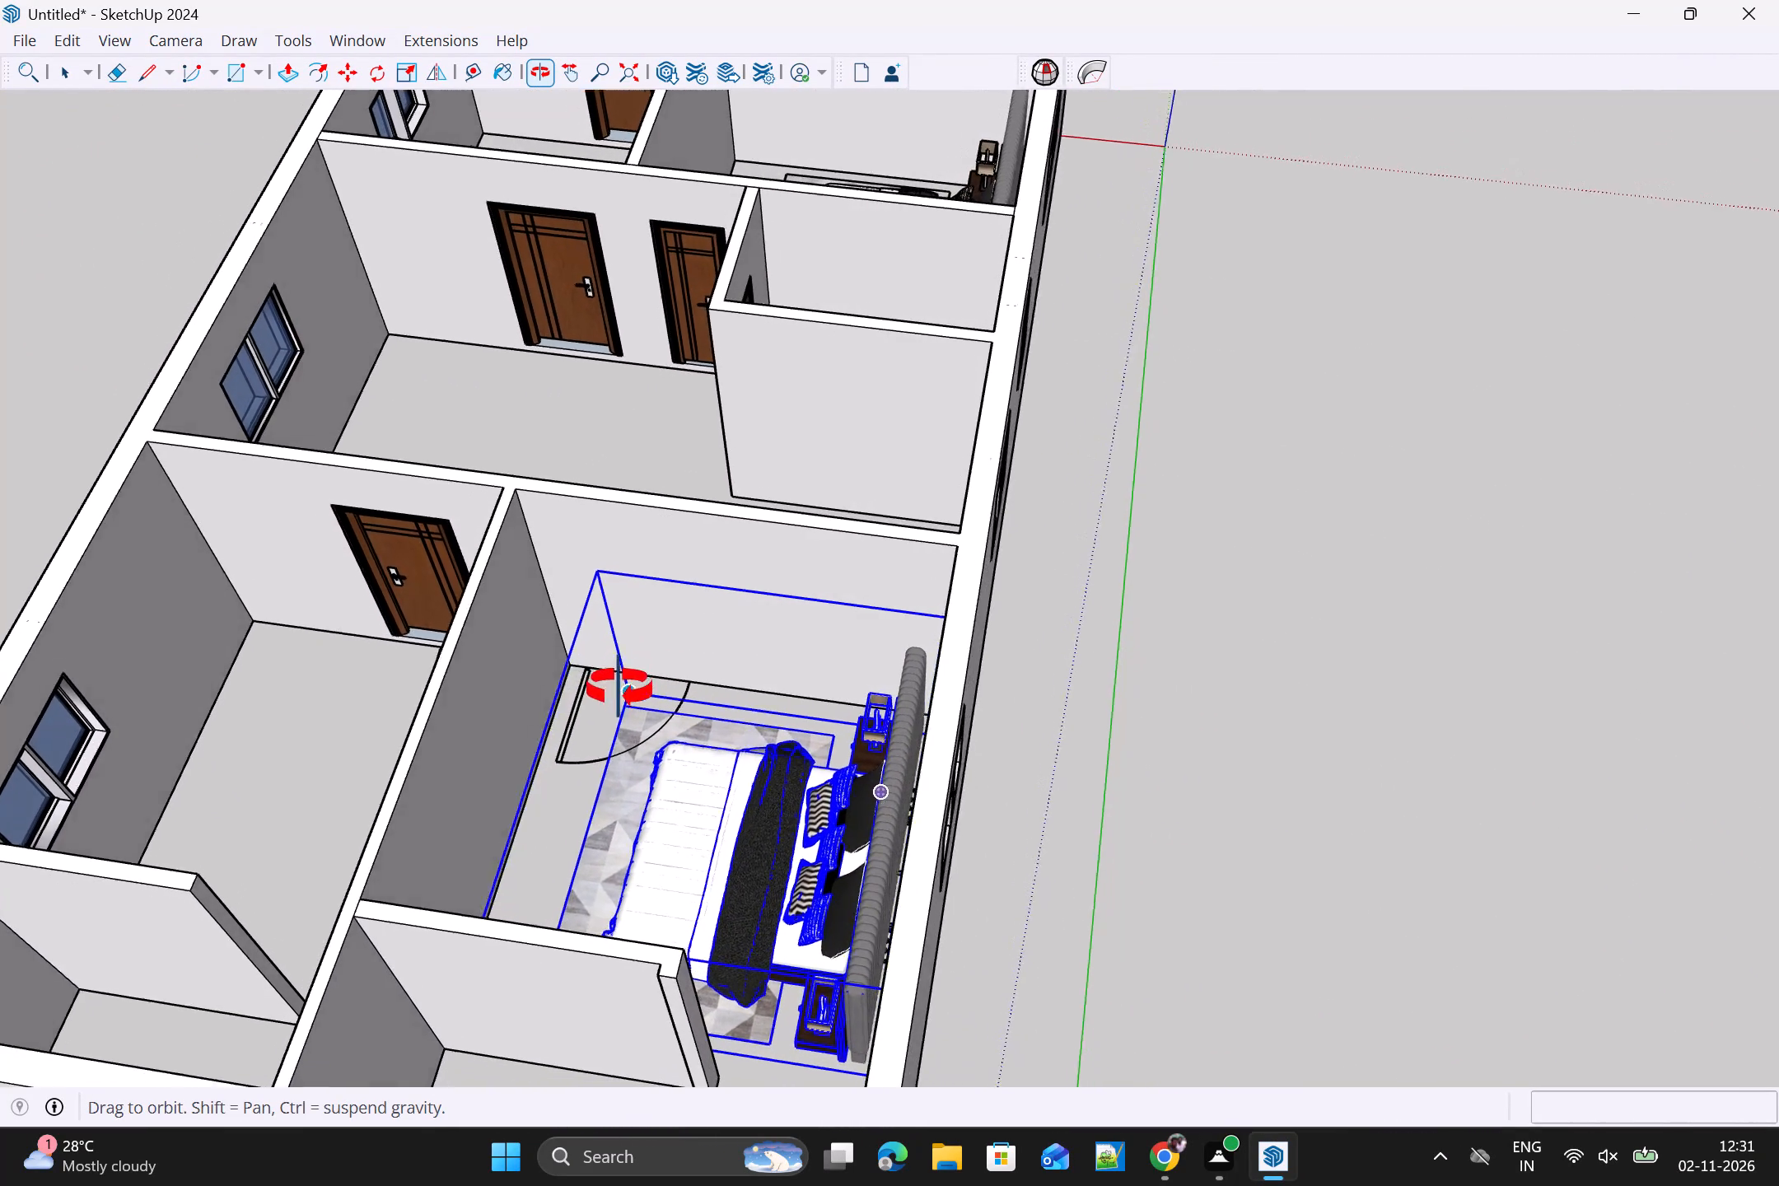
middle_drag(619, 689, 730, 554)
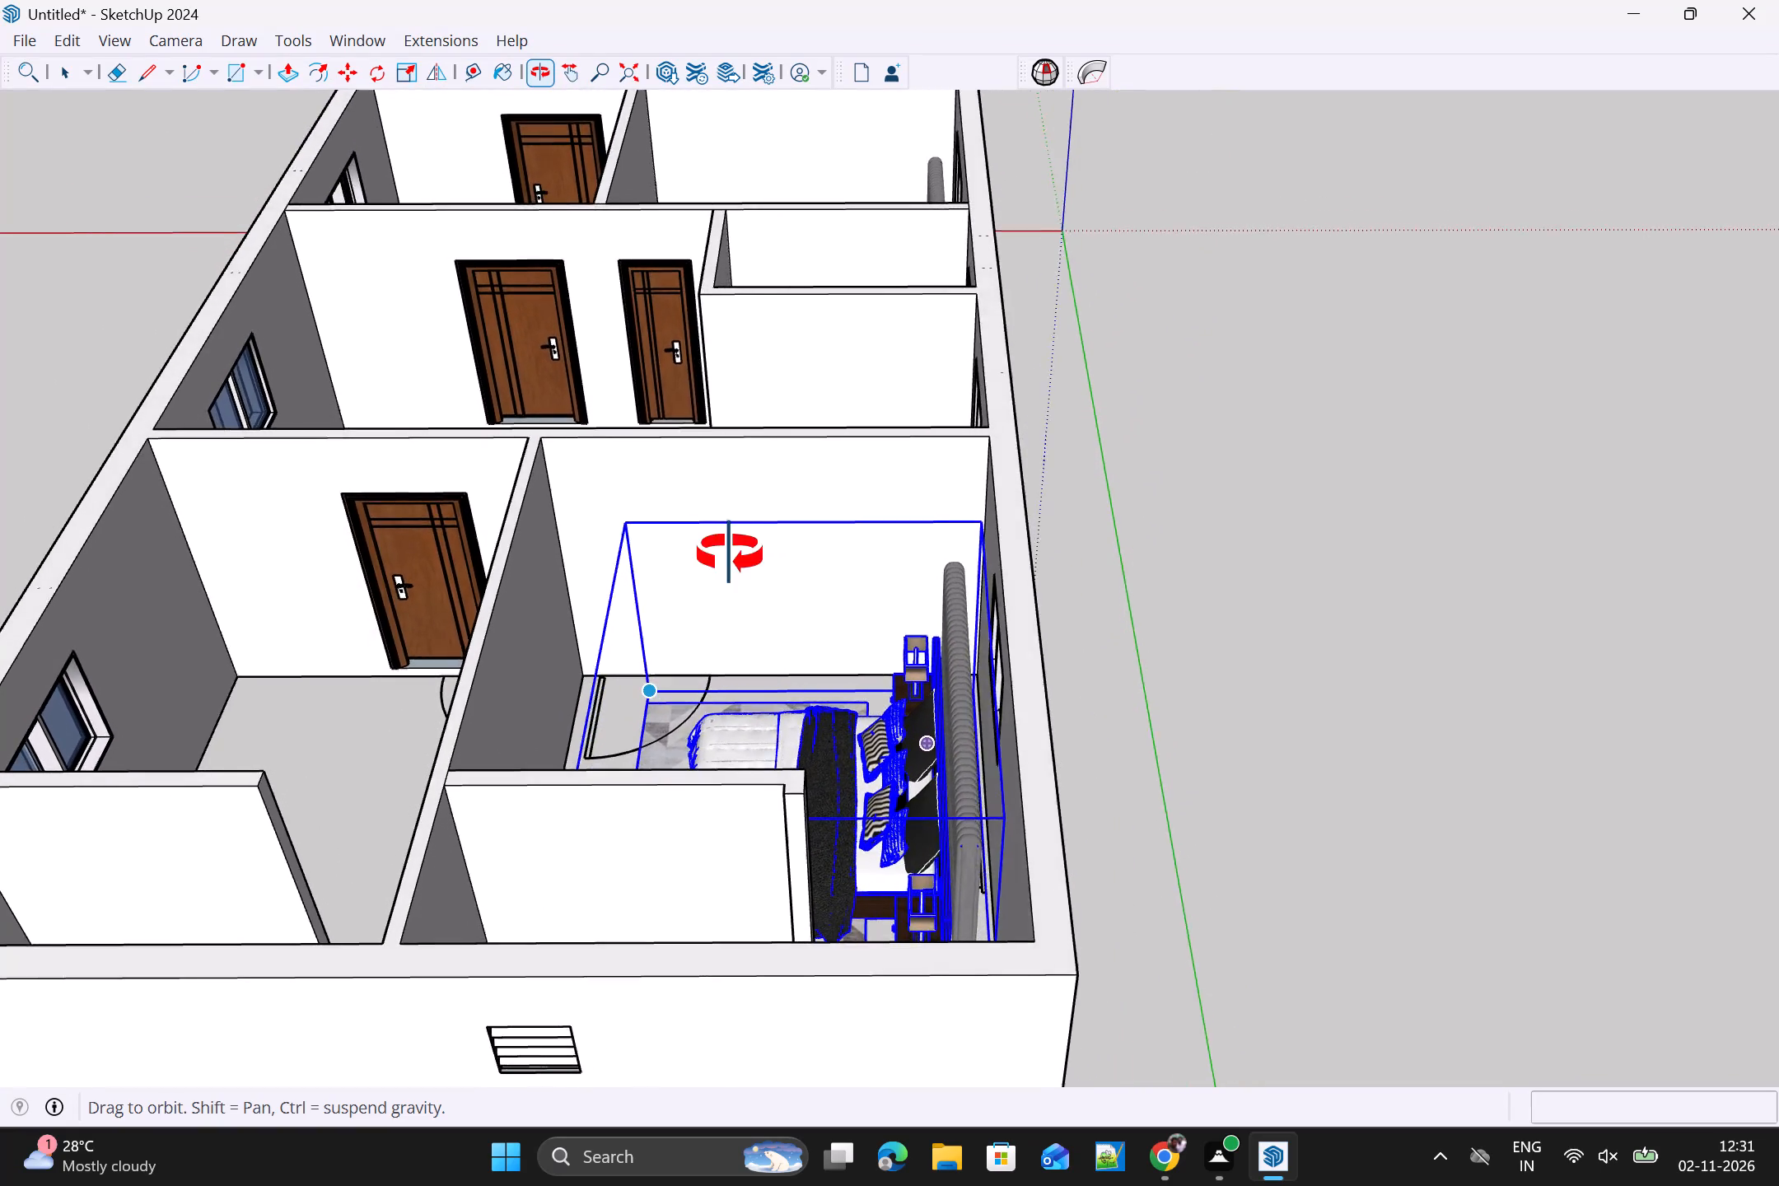
middle_drag(730, 554, 357, 713)
scroll(357, 713, up, 1)
key(space)
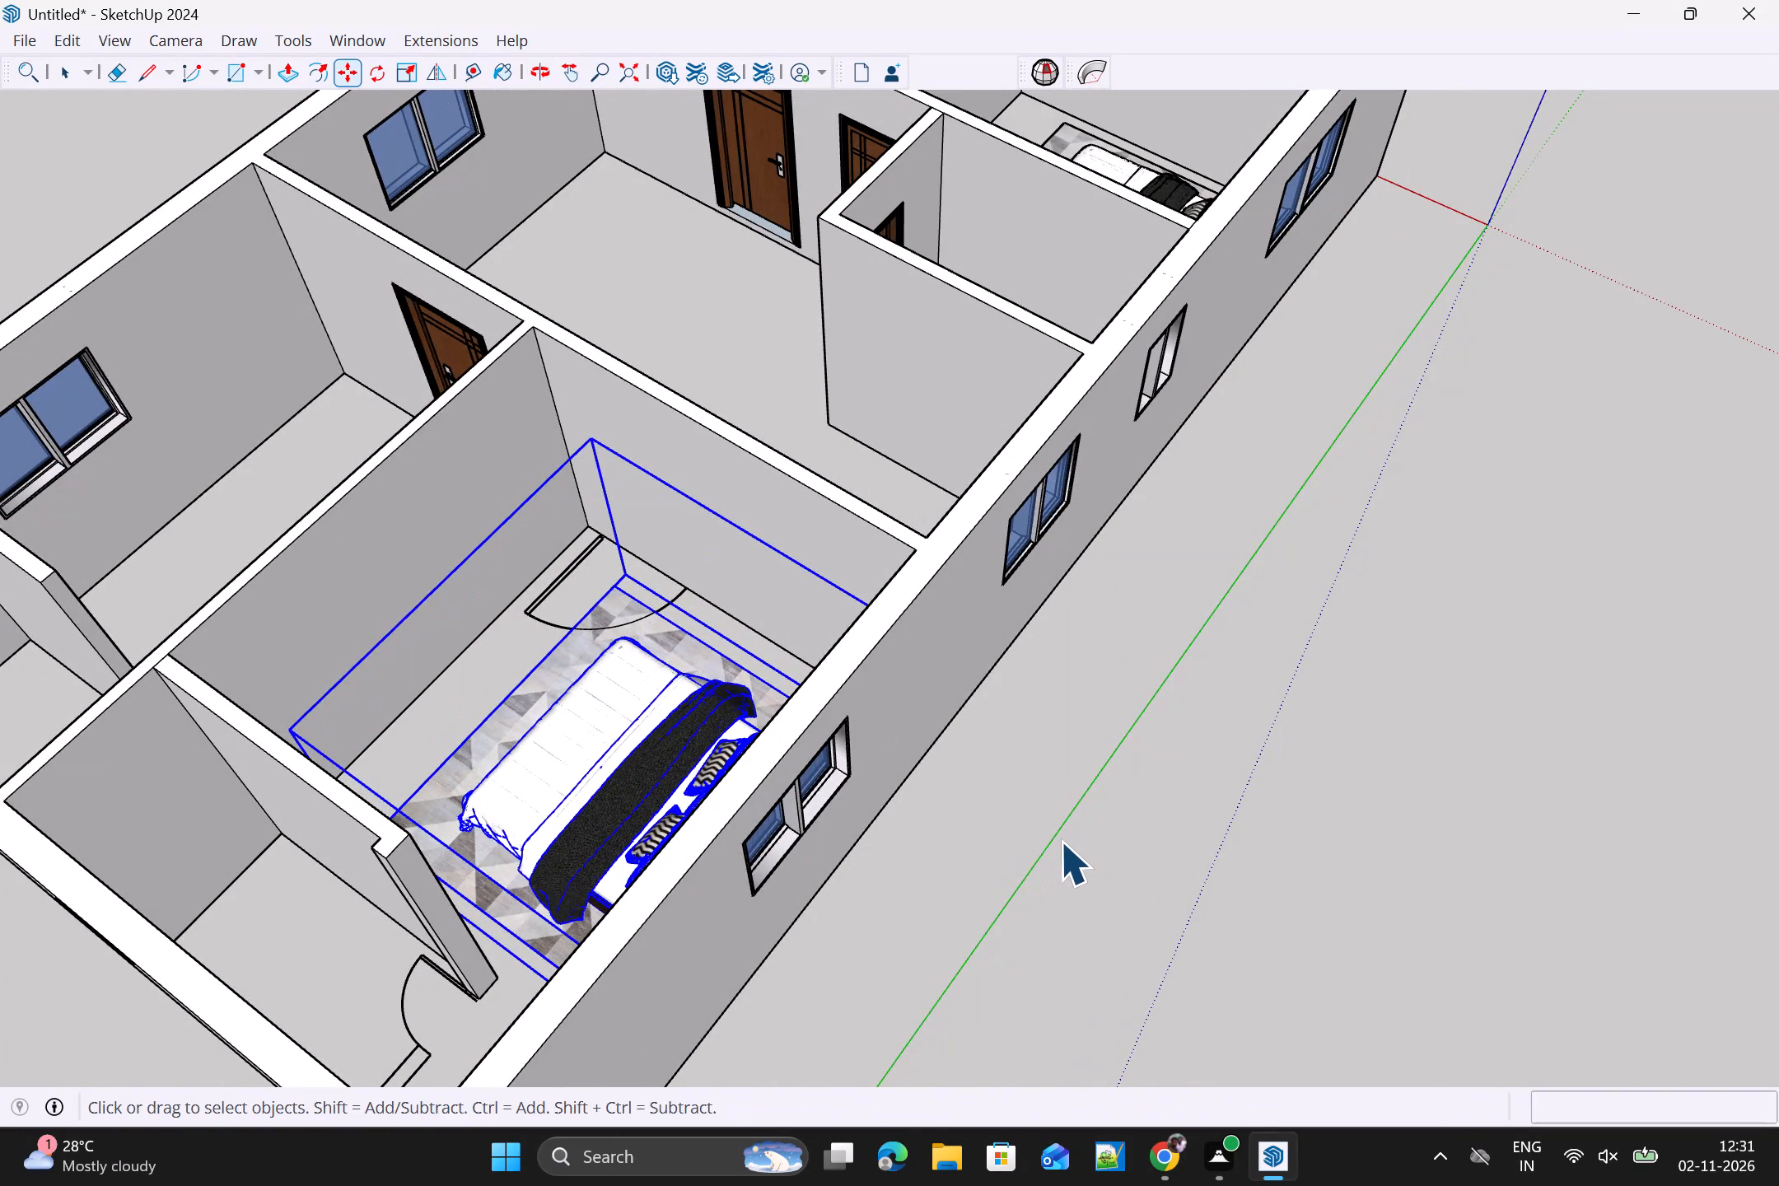
click(1060, 841)
Examine the house from outside and above, comparing the bed layouts of the front and rear bedrooms.
middle_drag(1045, 838, 1337, 590)
middle_drag(1333, 653, 1562, 633)
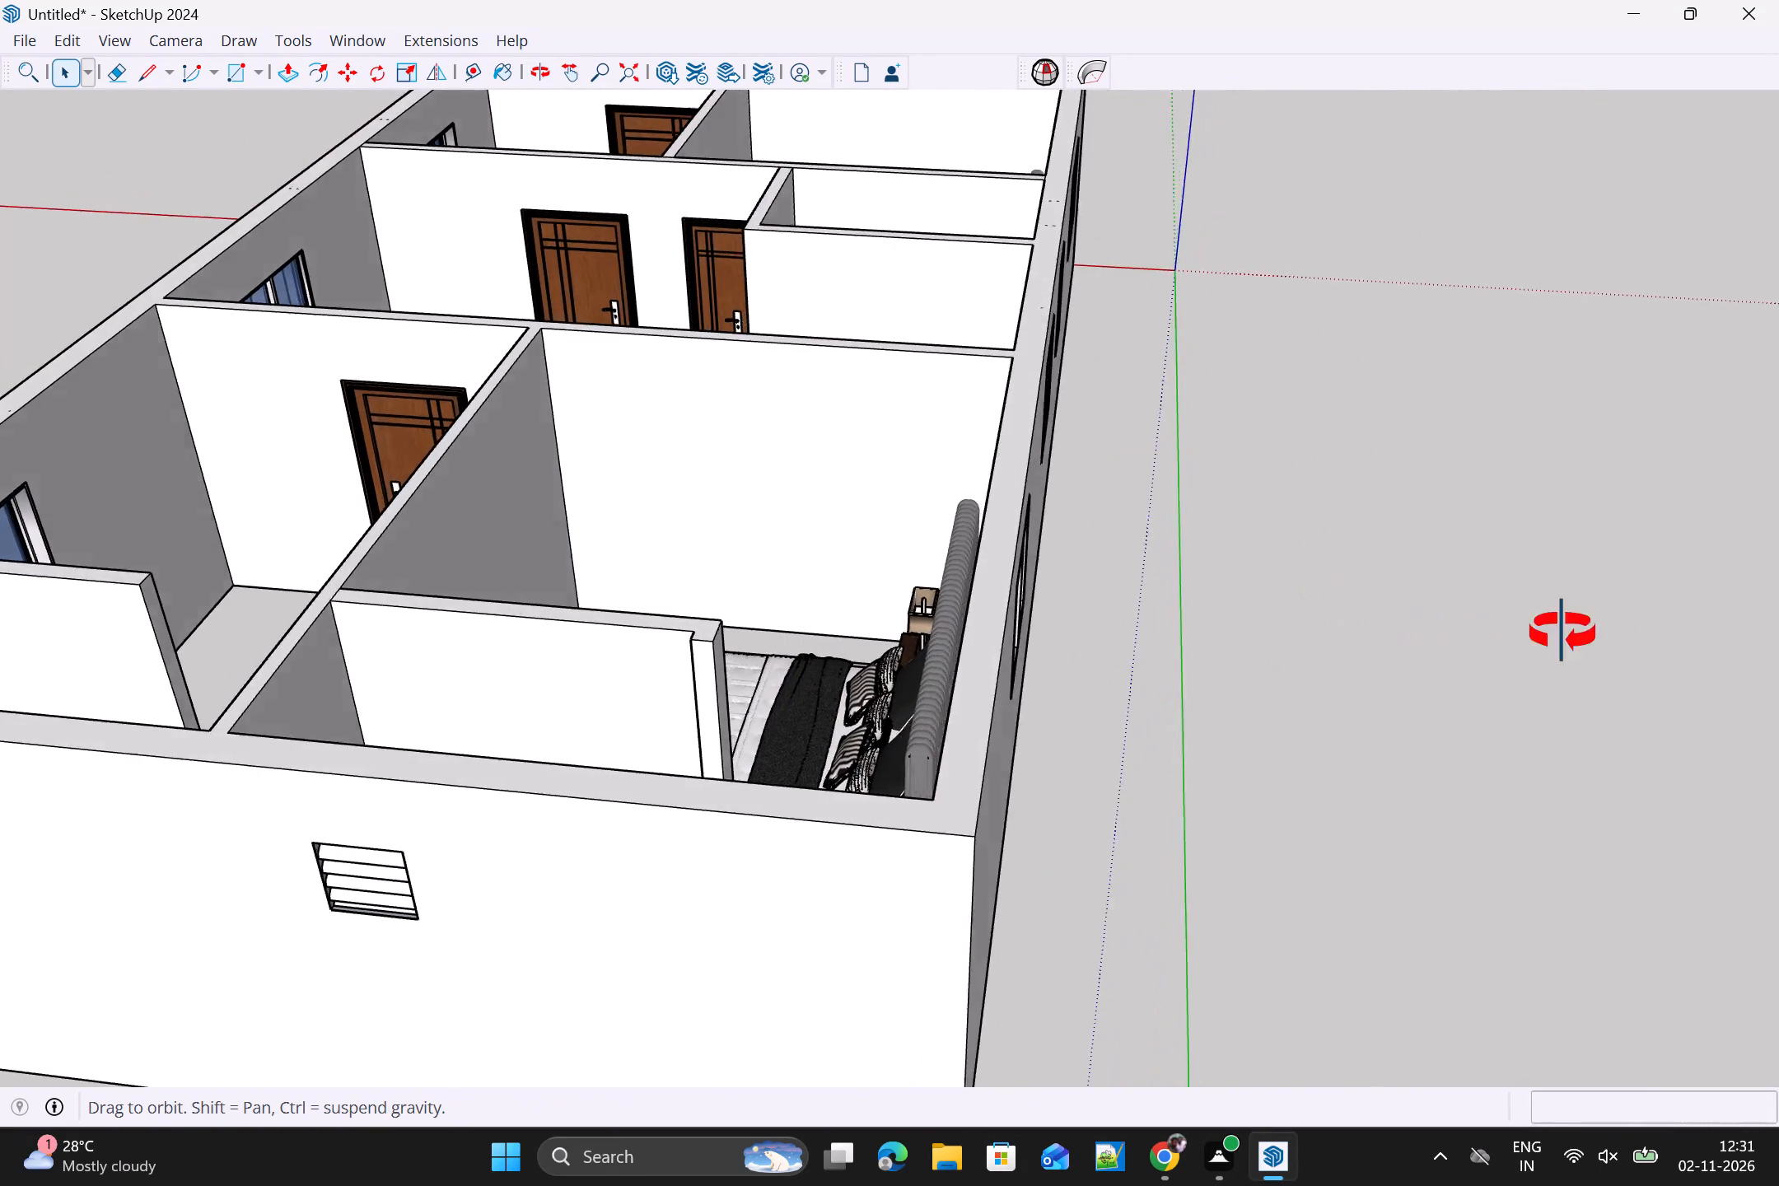
middle_drag(1562, 633, 530, 745)
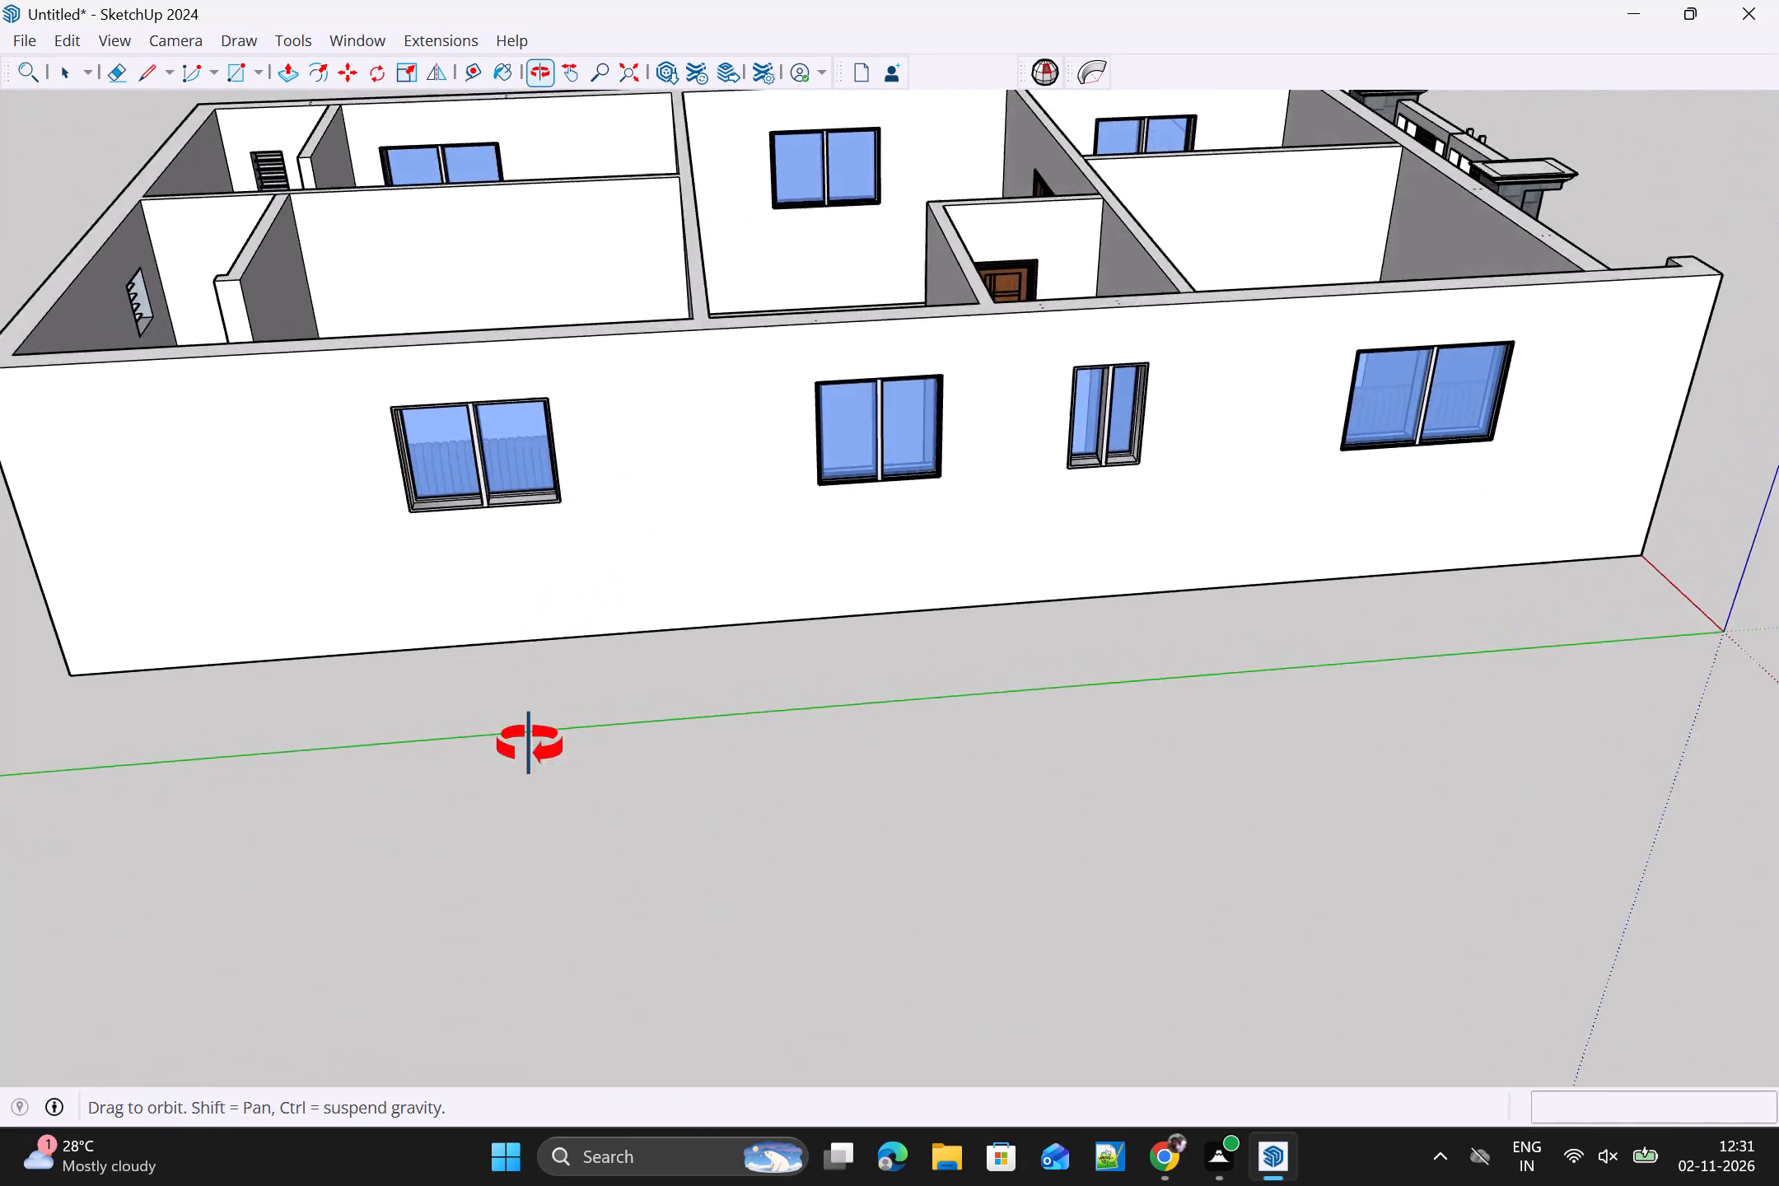
middle_drag(530, 745, 1778, 717)
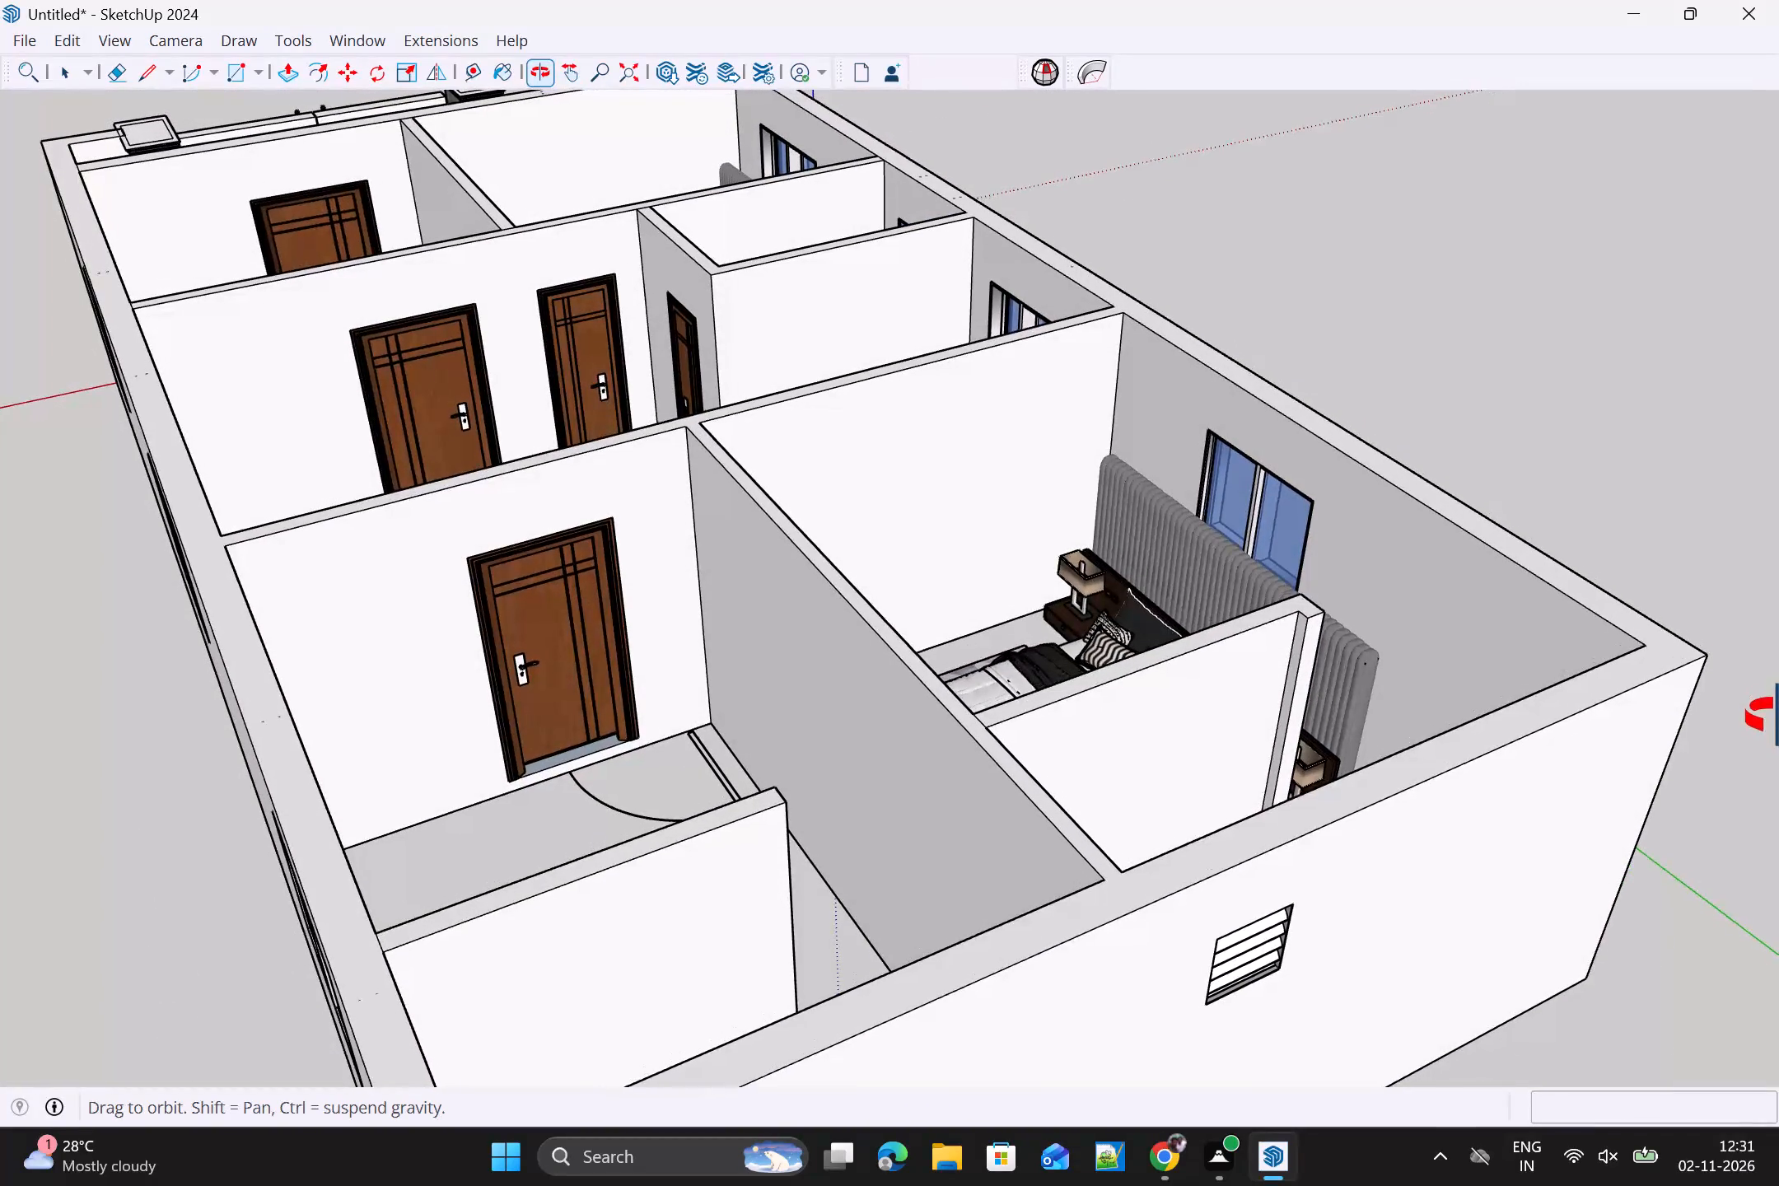
middle_drag(1778, 717, 1778, 721)
middle_drag(1078, 403, 1570, 647)
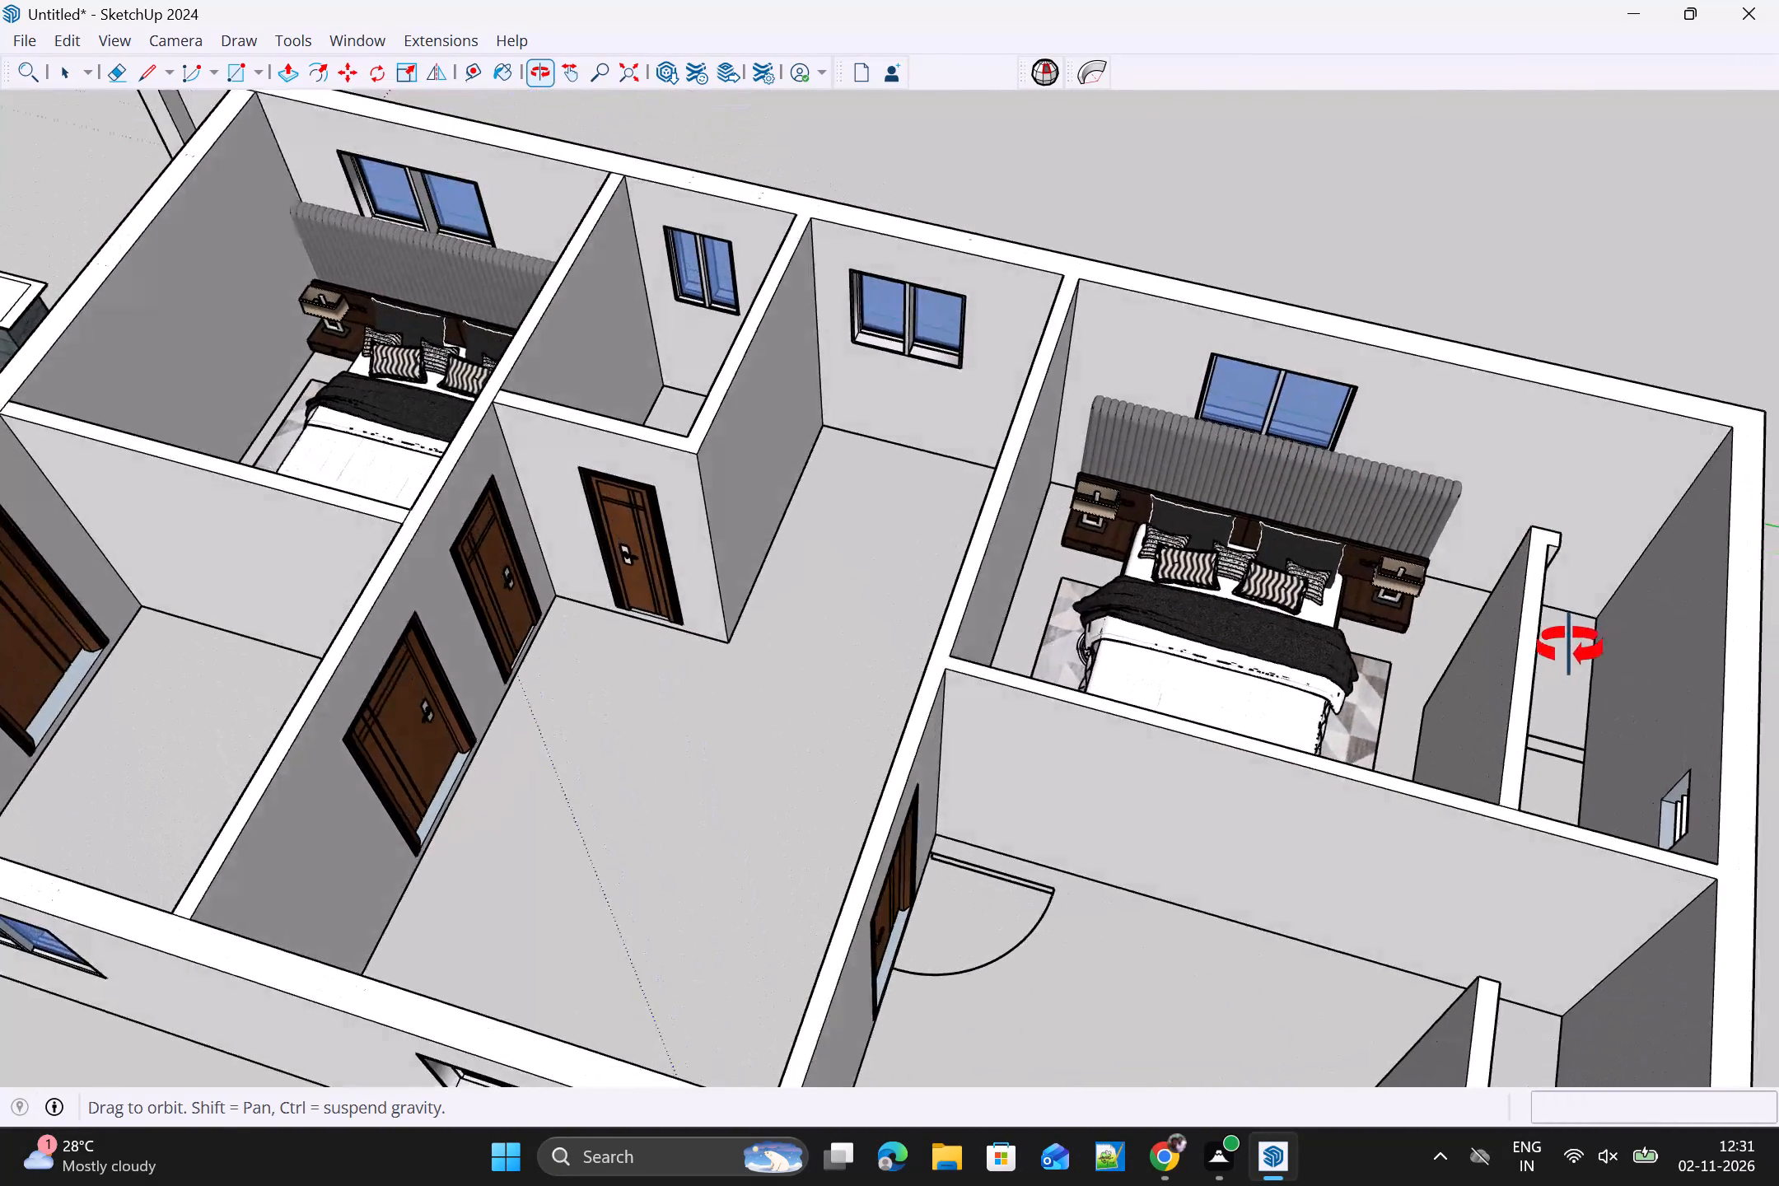
middle_drag(1570, 647, 1774, 789)
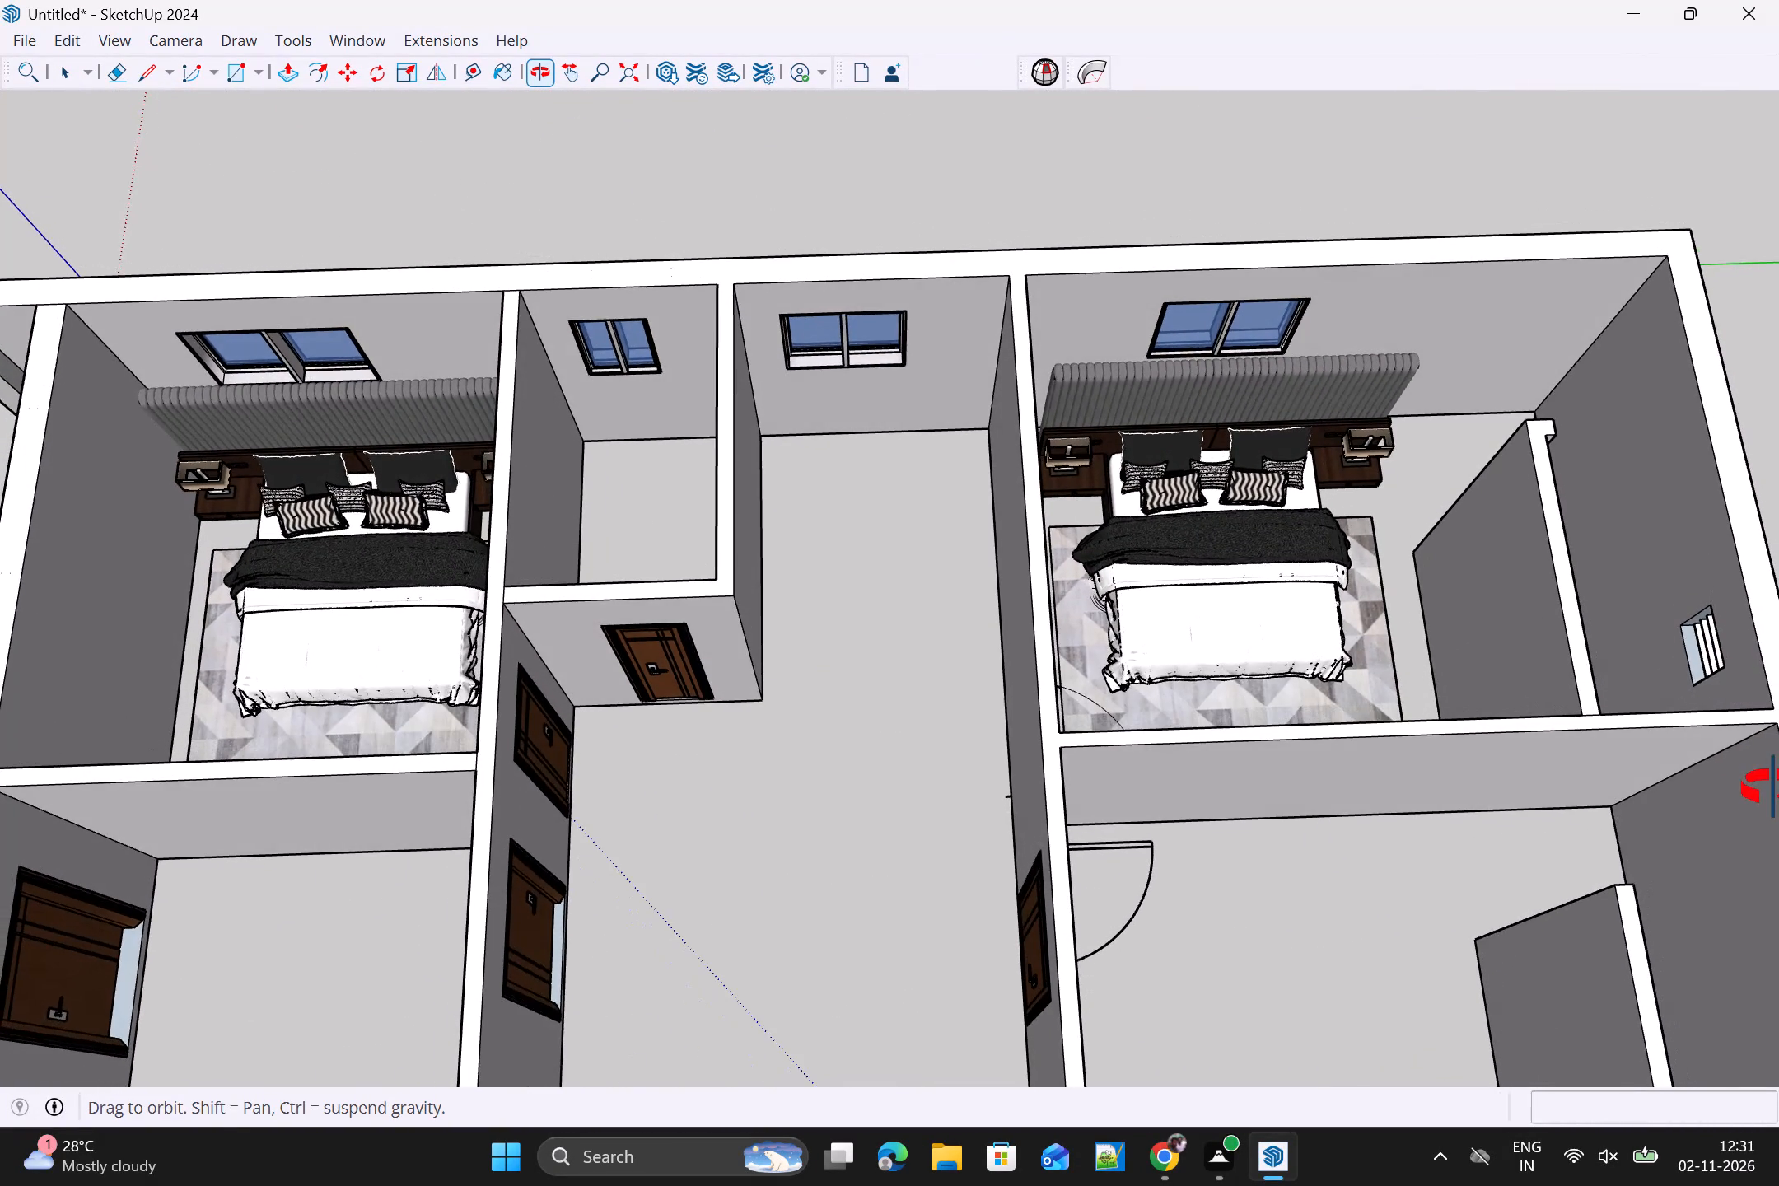
middle_drag(1774, 789, 1561, 699)
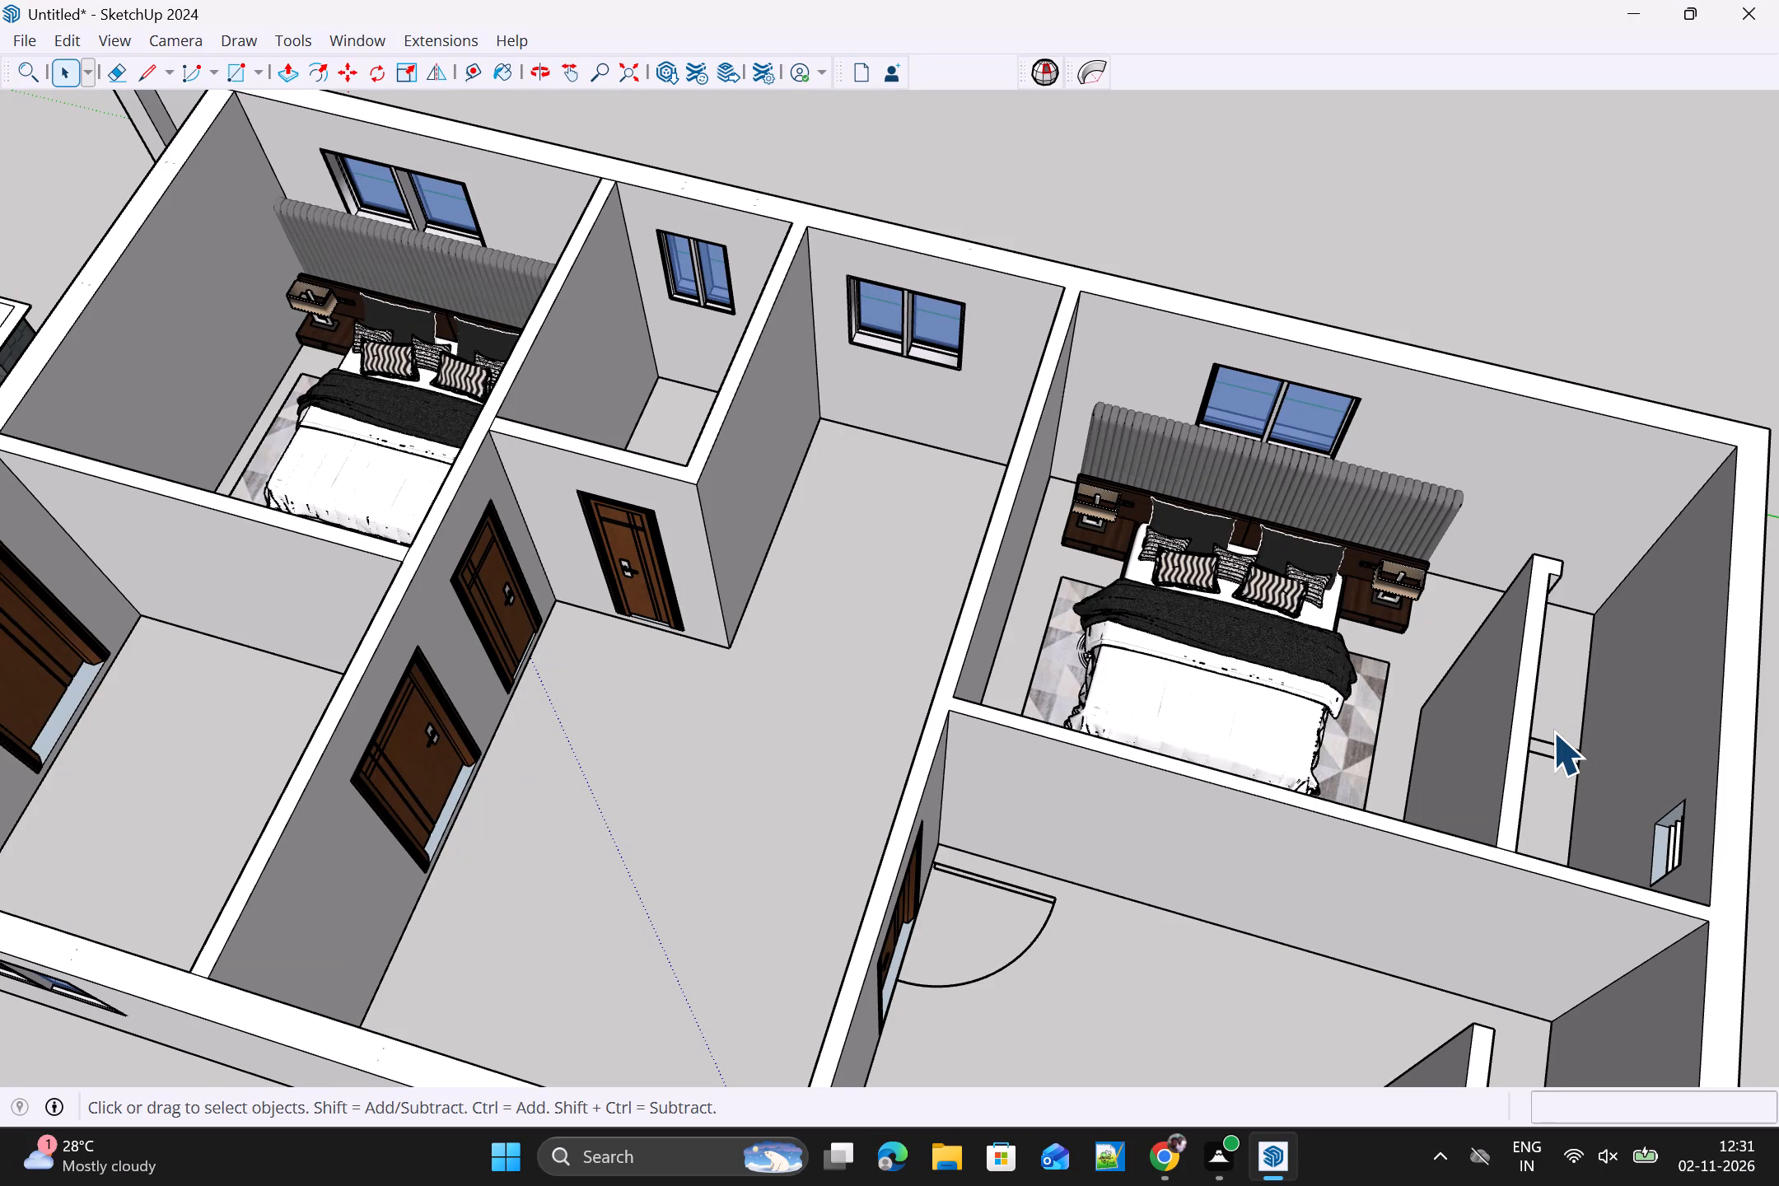
Push/pull the end face of the short return on the rear bedroom's bathroom partition by about 1 5/16", inside the walls' group.
shift+middle_drag(1167, 764, 1048, 505)
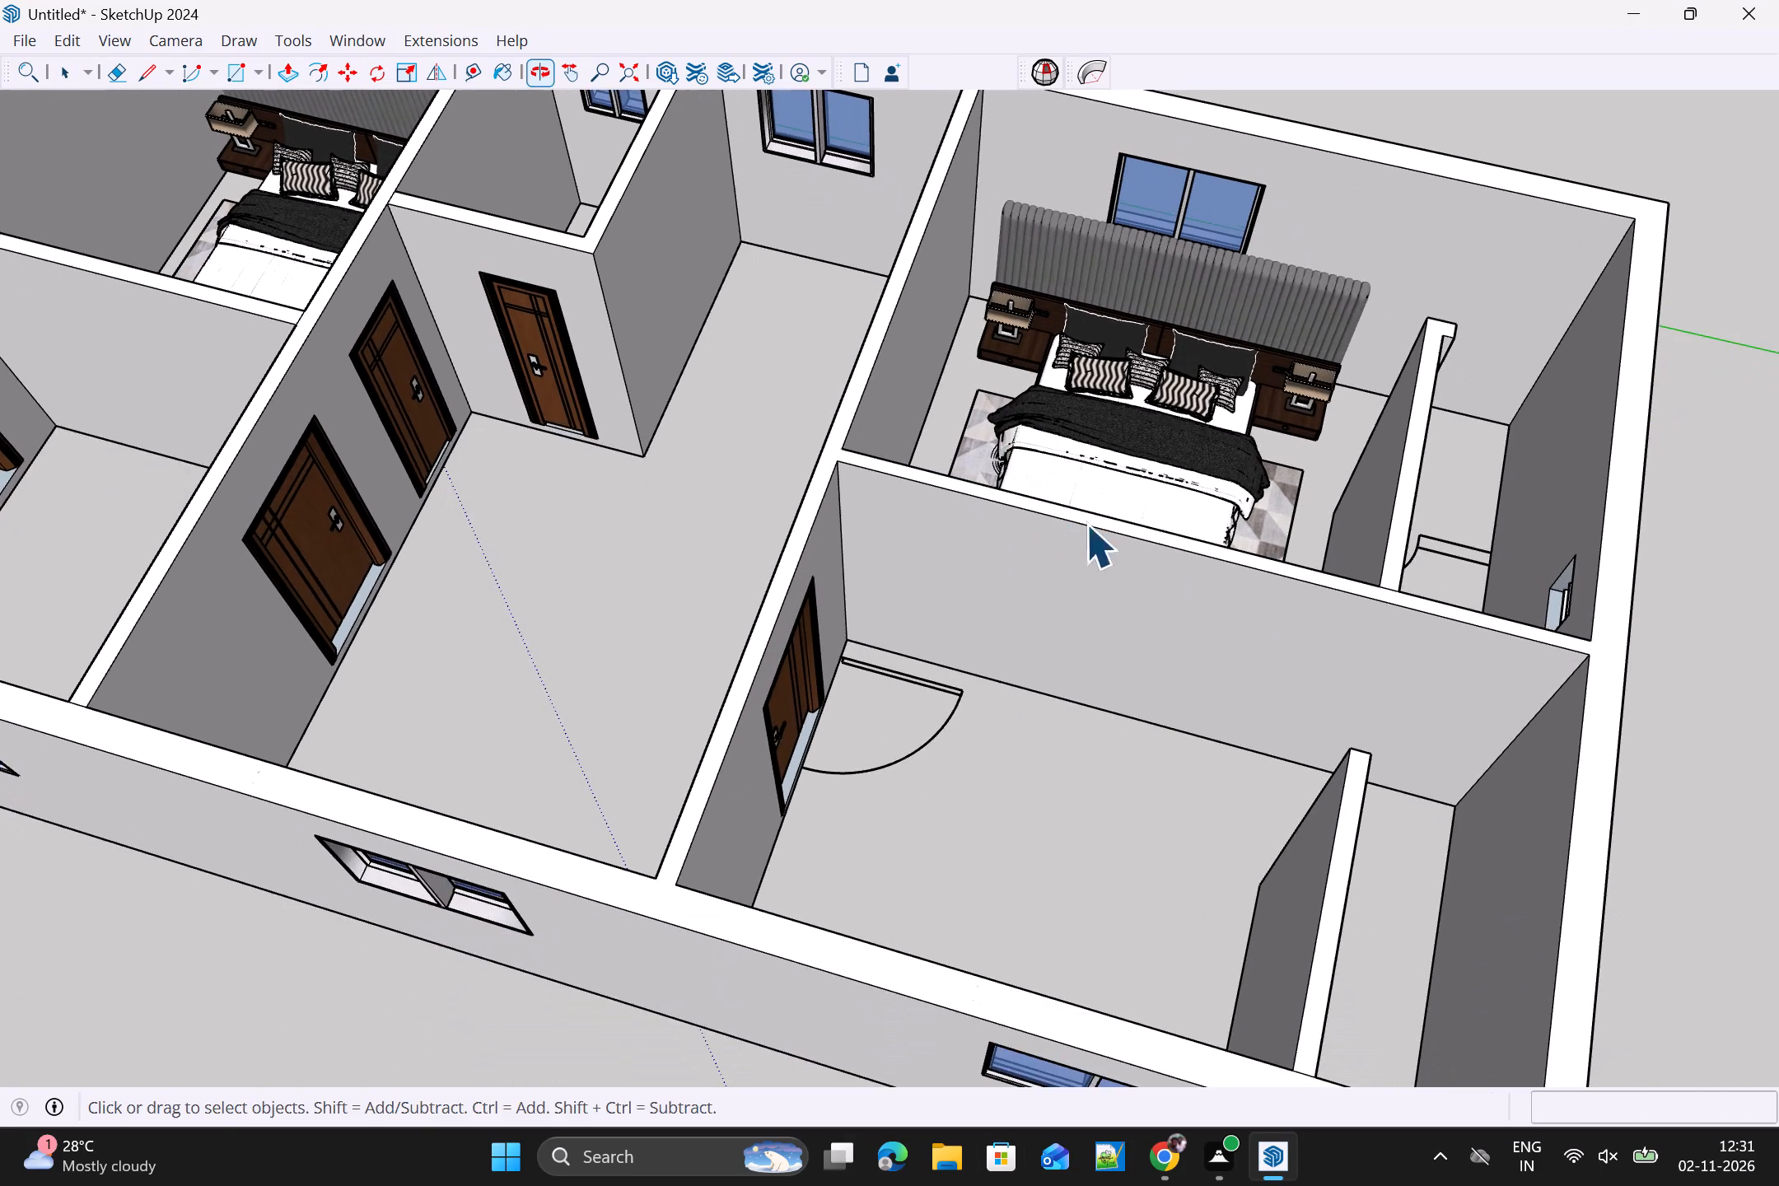
scroll(1284, 620, up, 1)
middle_drag(1284, 620, 1234, 638)
middle_drag(1454, 582, 1099, 563)
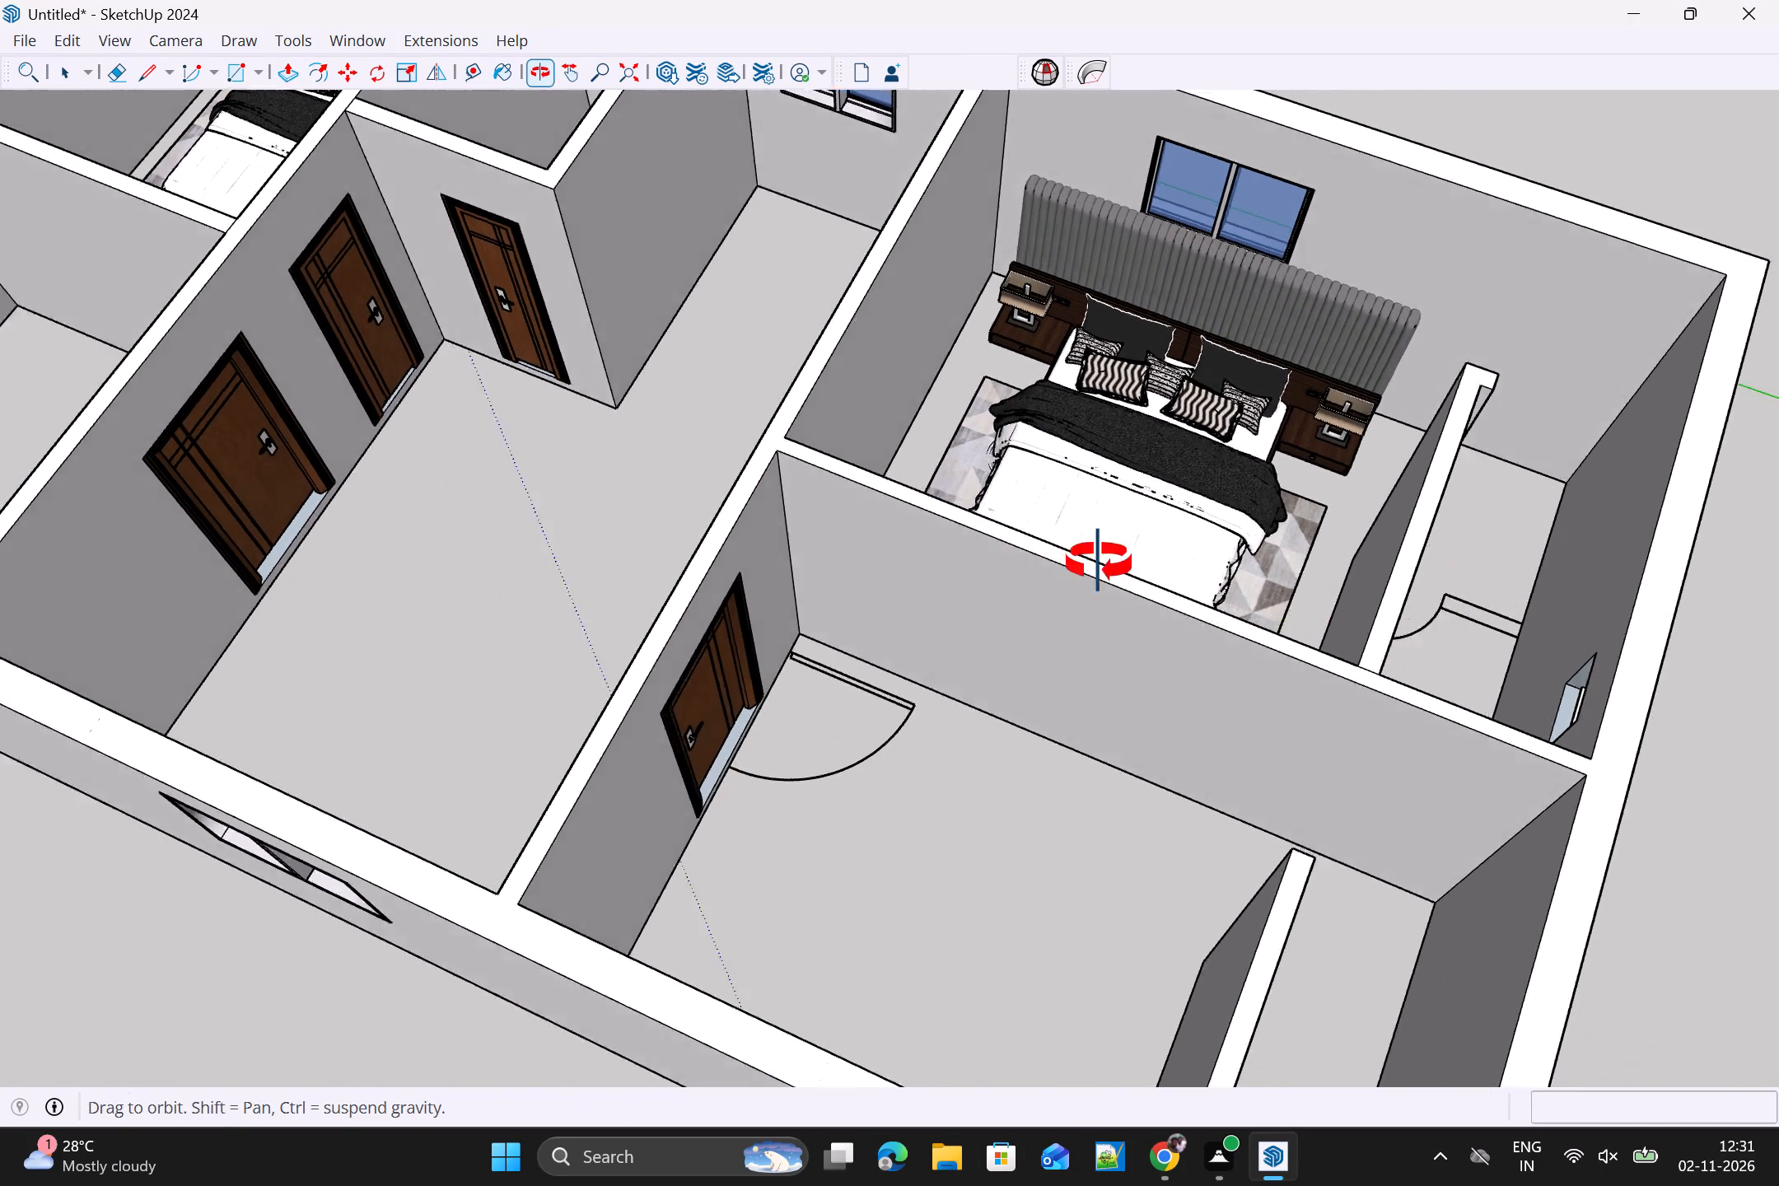
middle_drag(1099, 563, 933, 475)
scroll(1389, 791, up, 7)
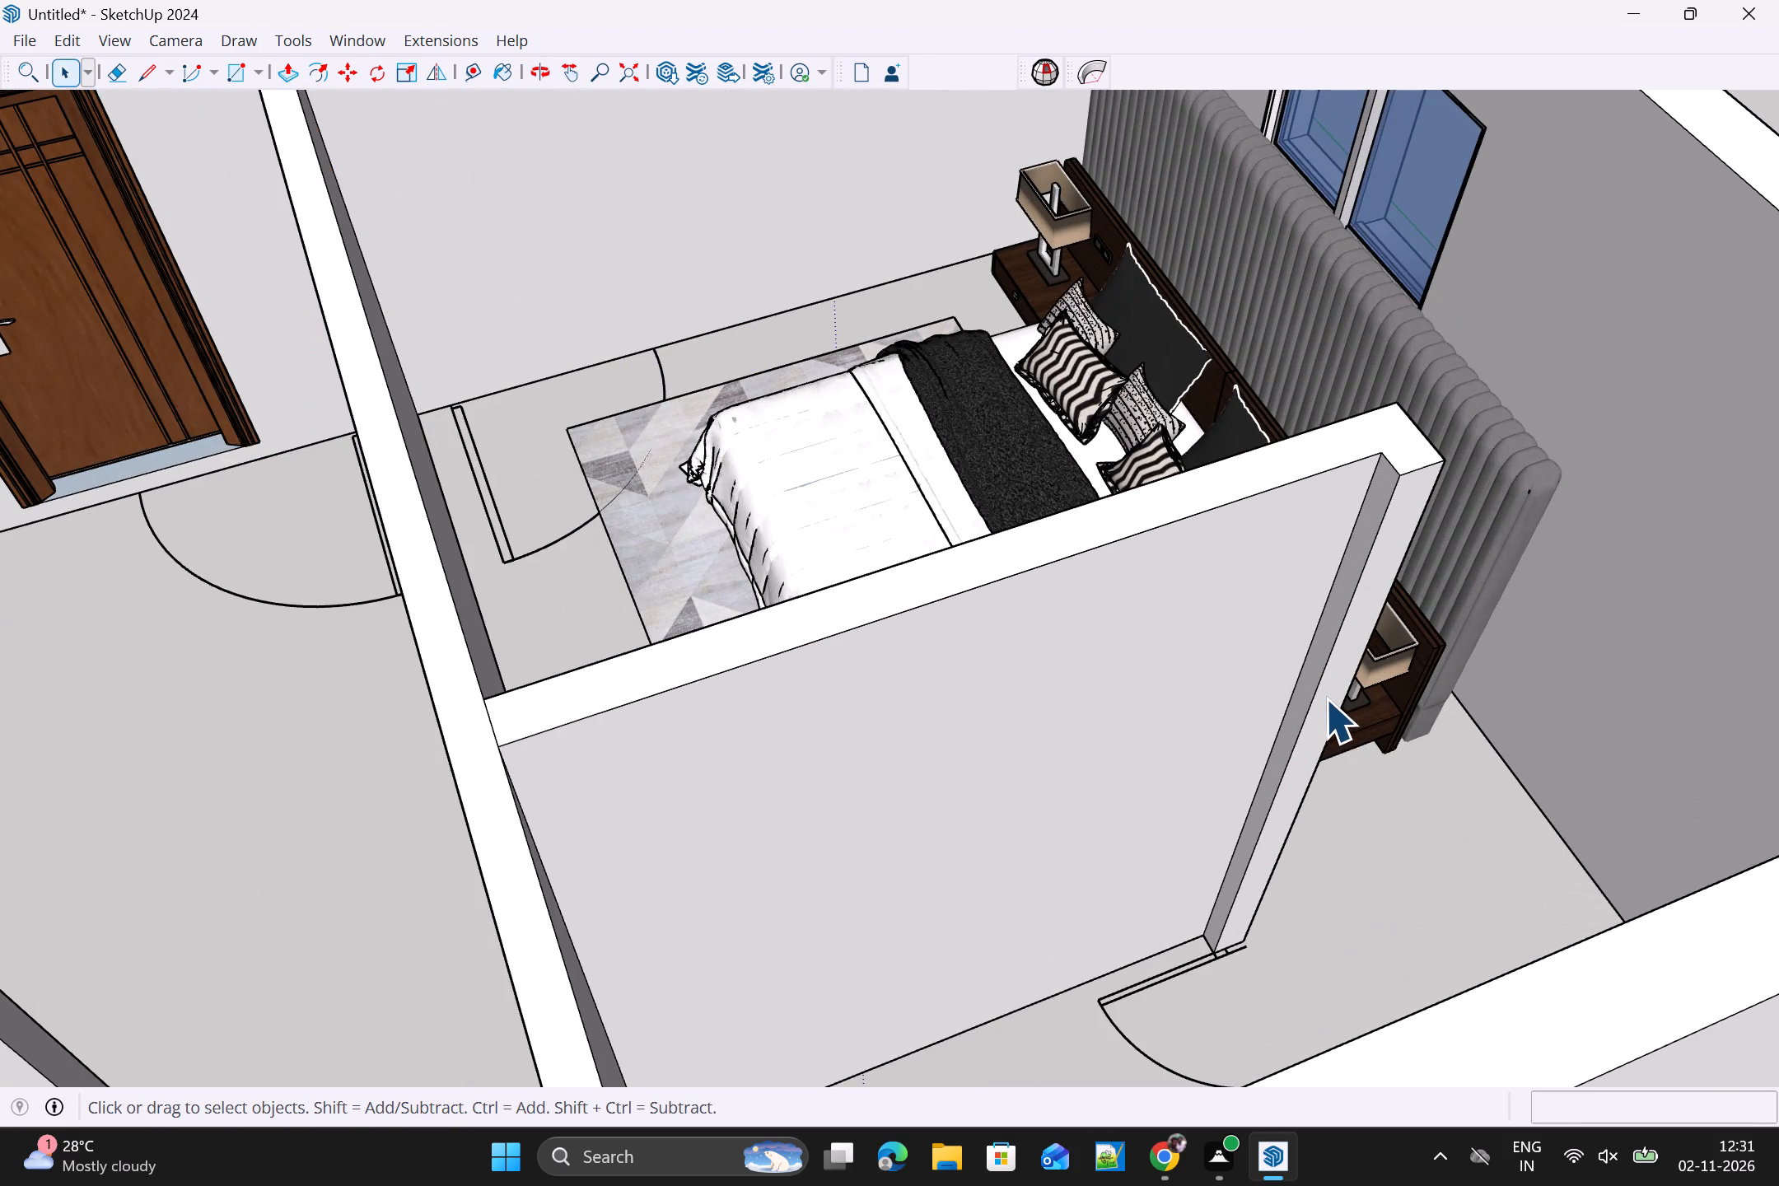
triple_click(1325, 698)
click(1328, 697)
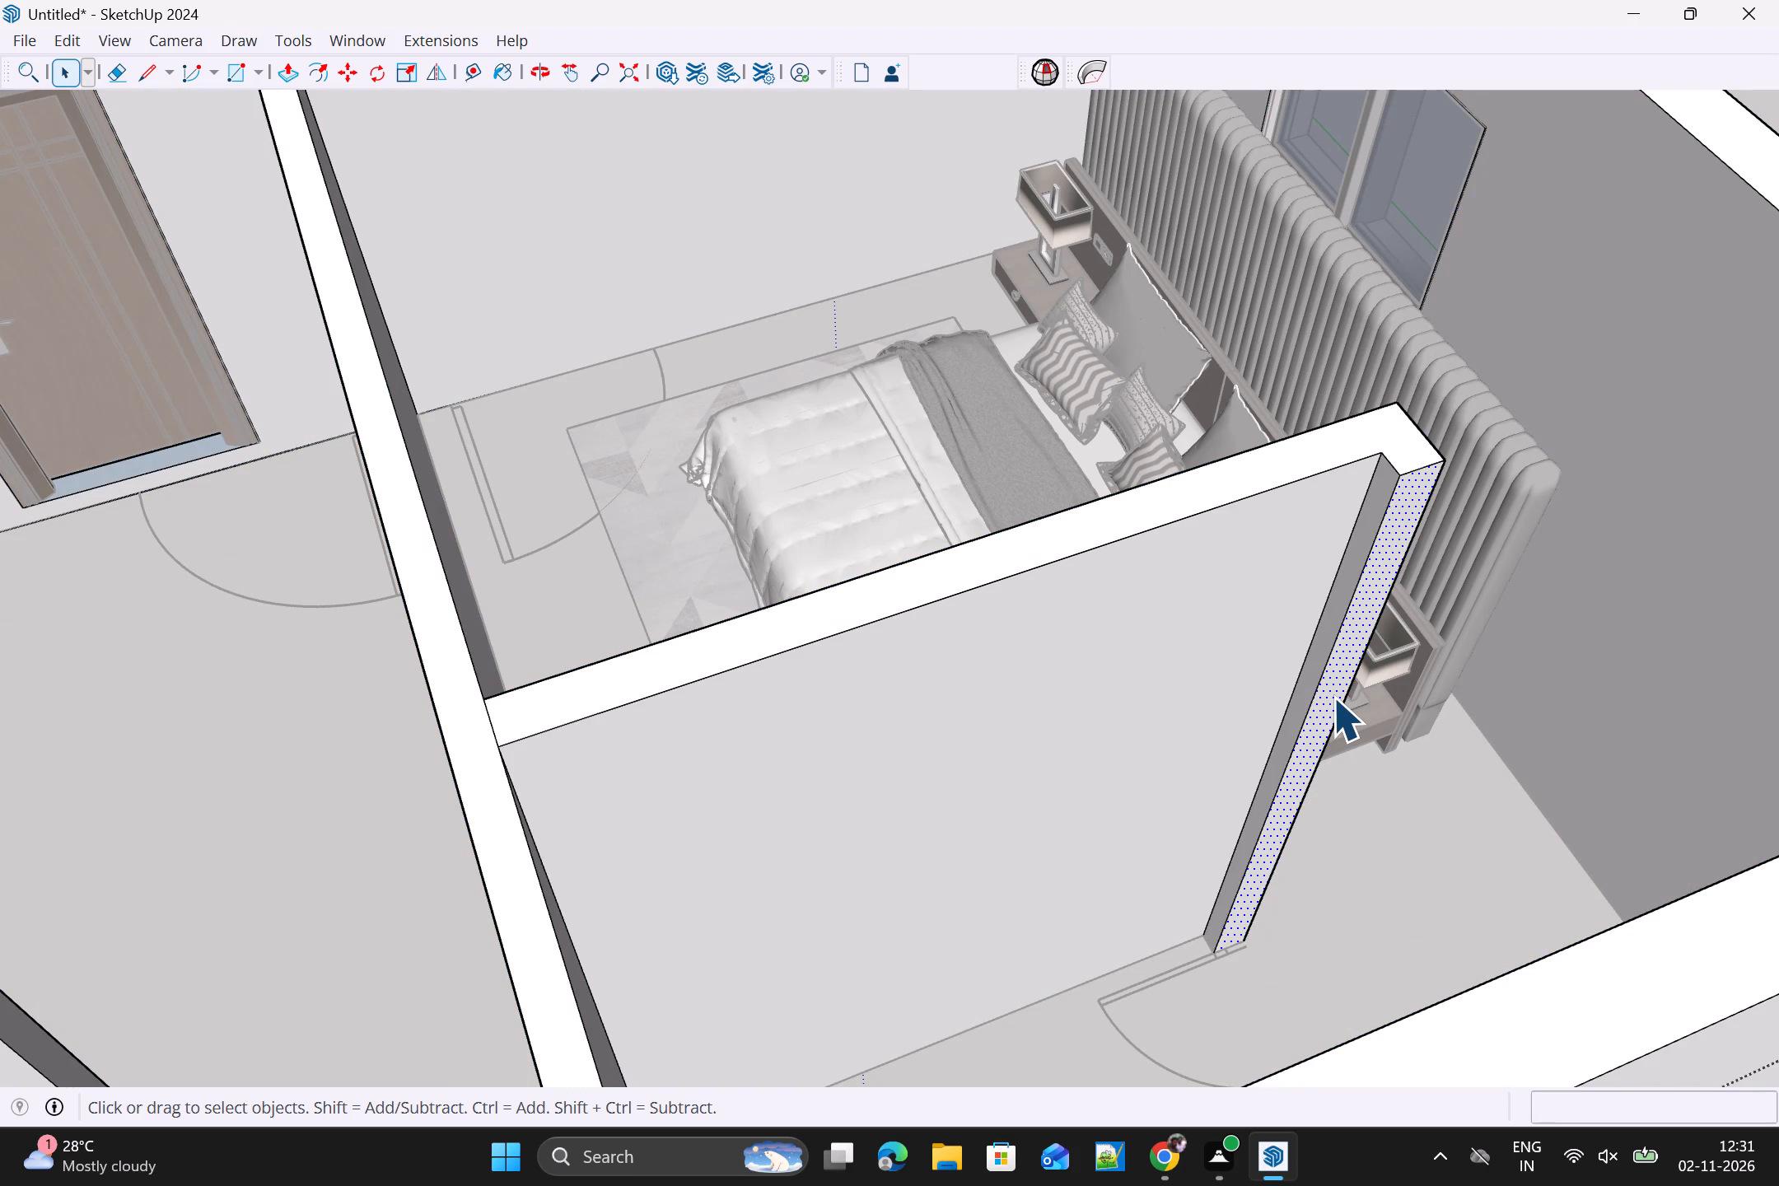
key(p)
click(1333, 697)
scroll(1348, 742, down, 1)
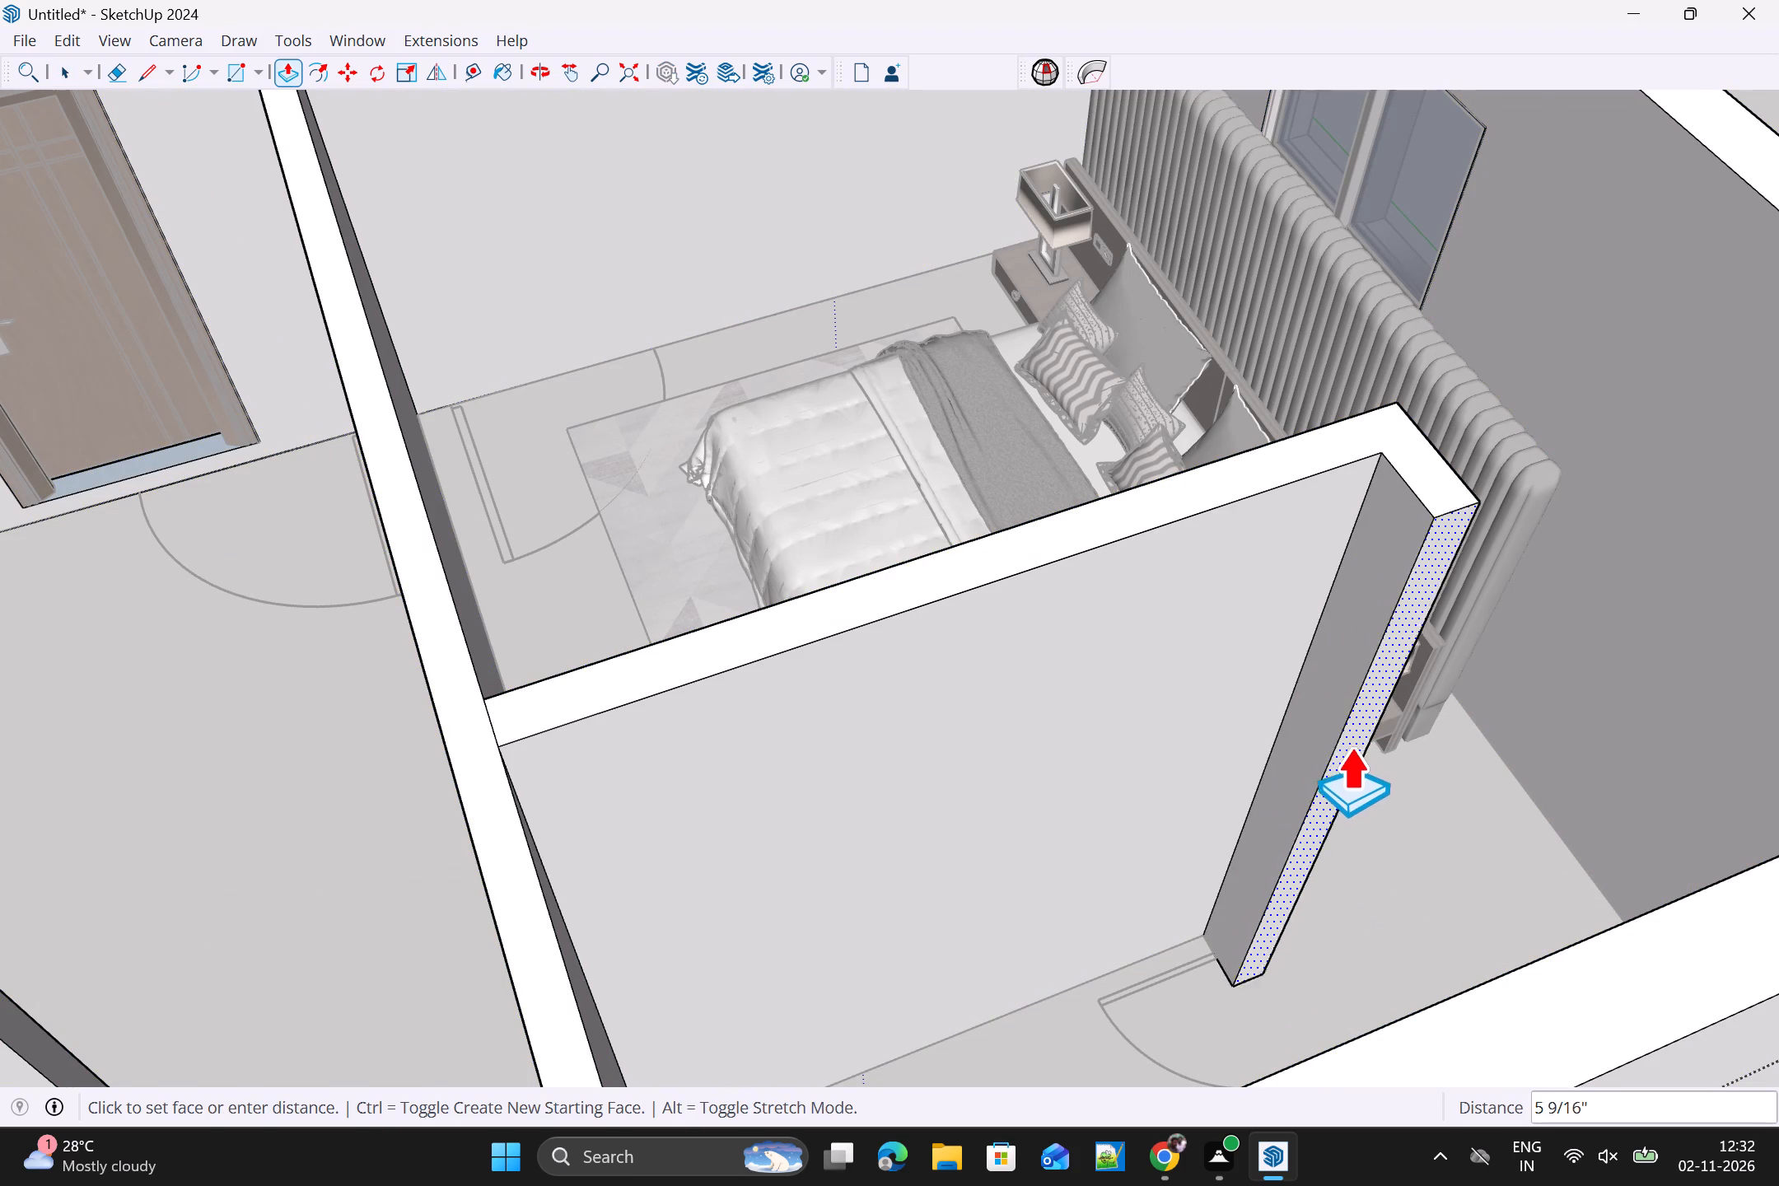
scroll(1351, 745, down, 1)
middle_drag(1356, 748, 1484, 849)
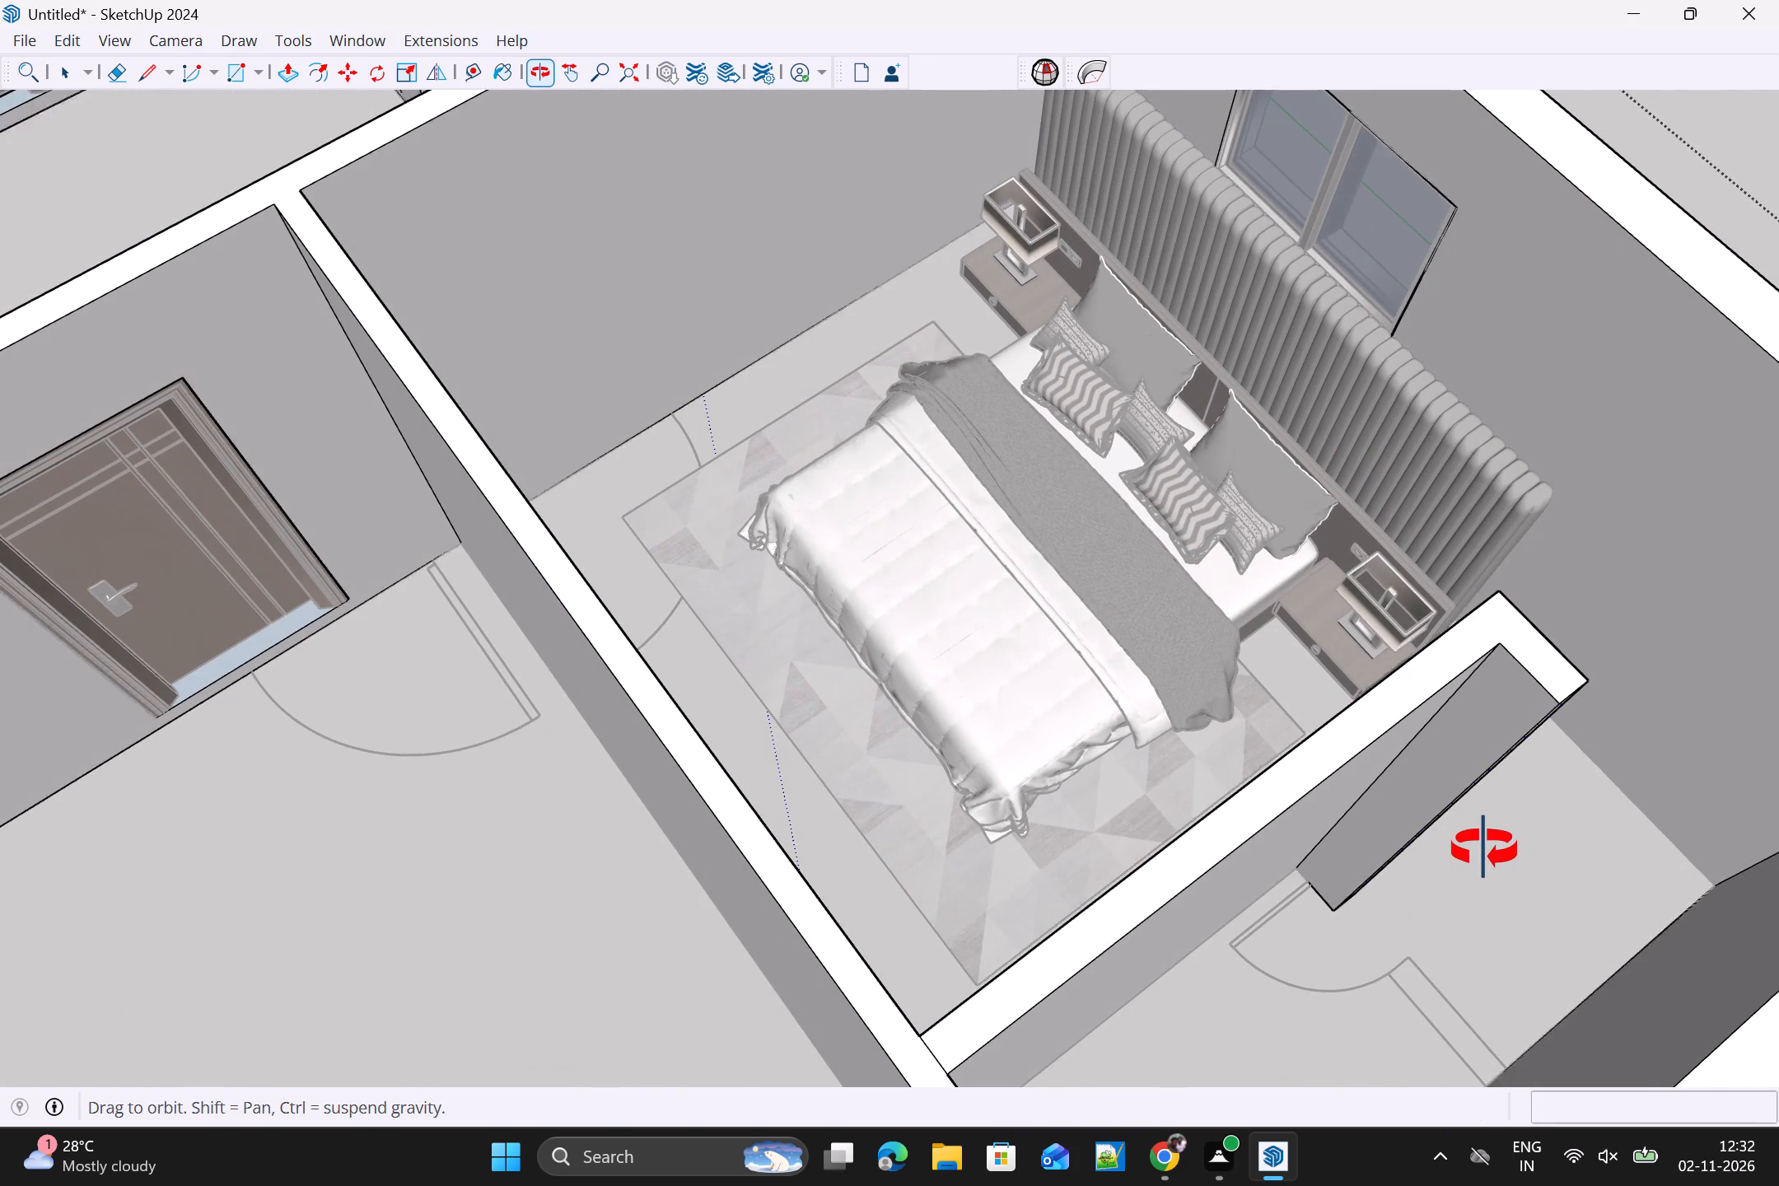
middle_drag(1484, 849, 1219, 735)
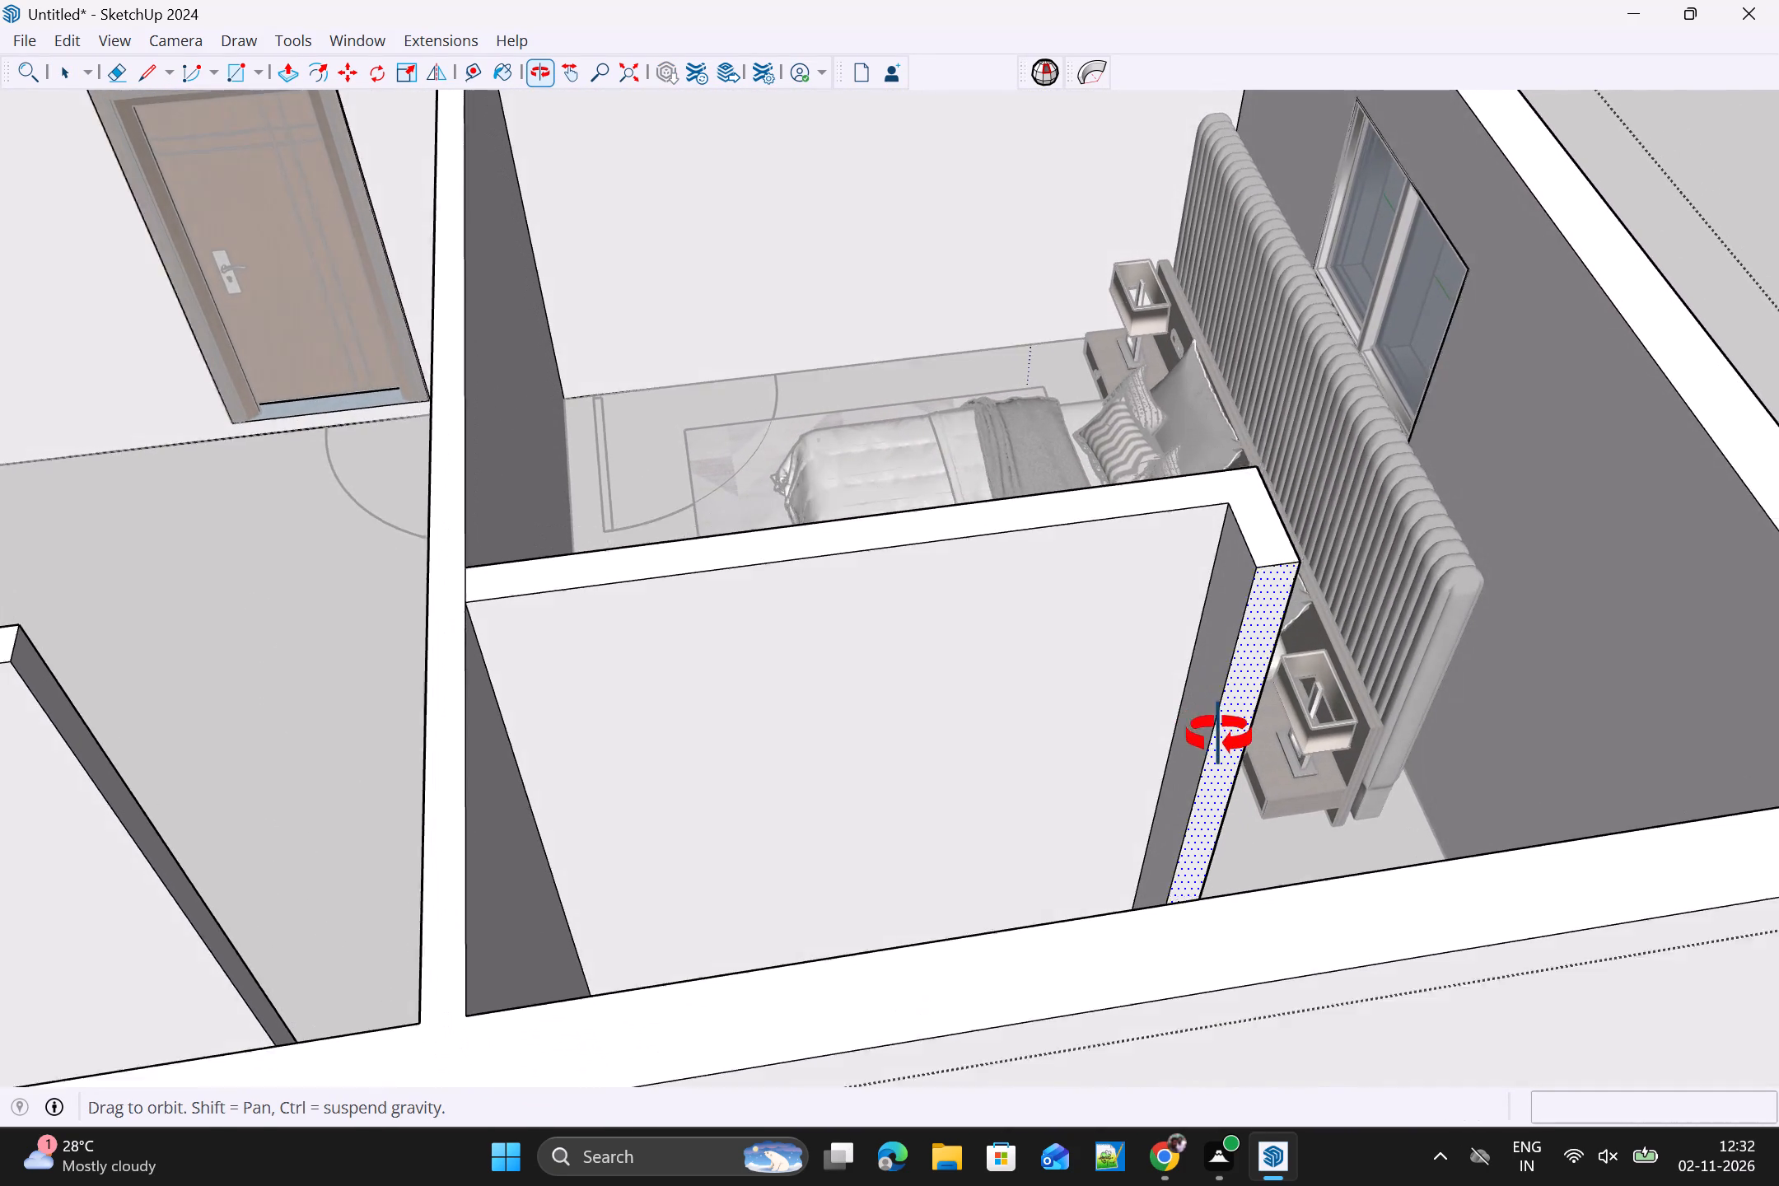
middle_drag(1219, 735, 1264, 773)
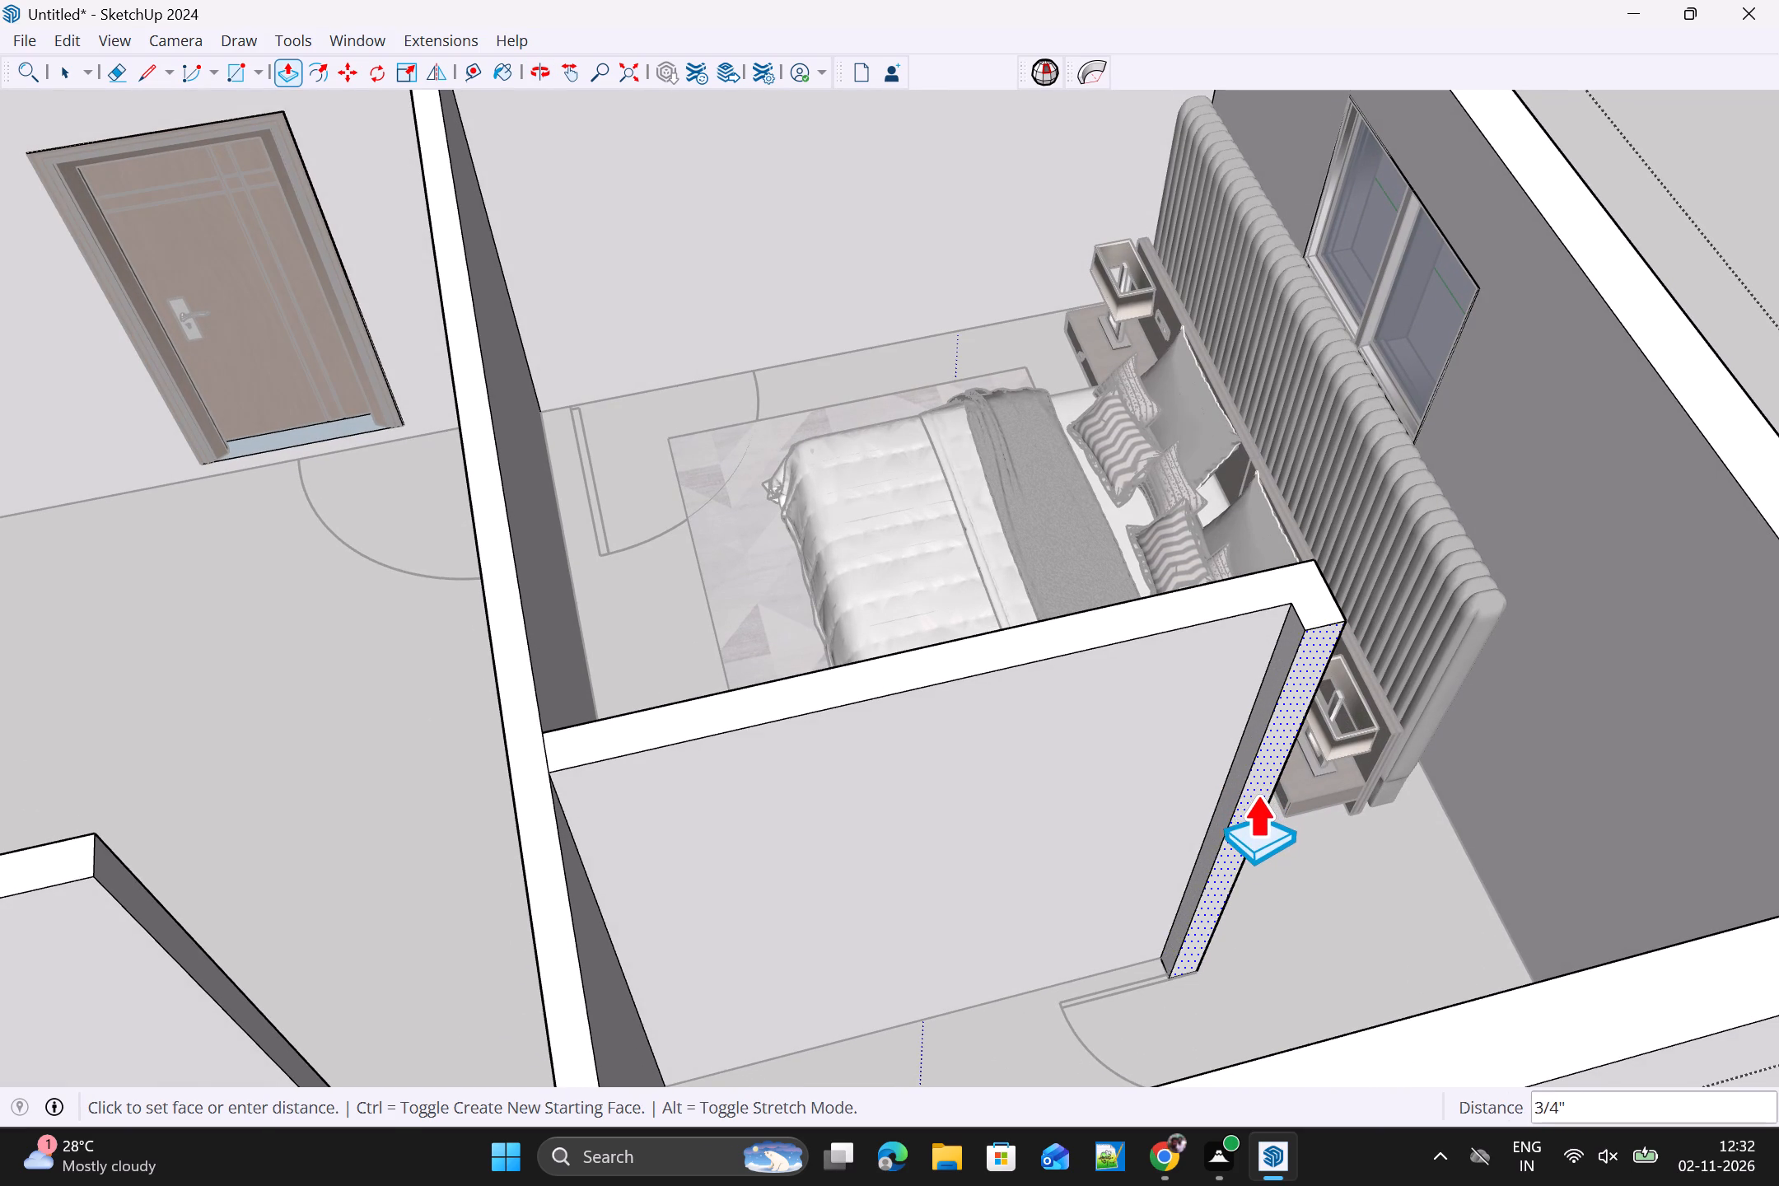
click(1257, 794)
Examine the partition's return end against the door swing and wall lines drawn on the rear bedroom bathroom's floor.
middle_drag(1278, 816, 1771, 1007)
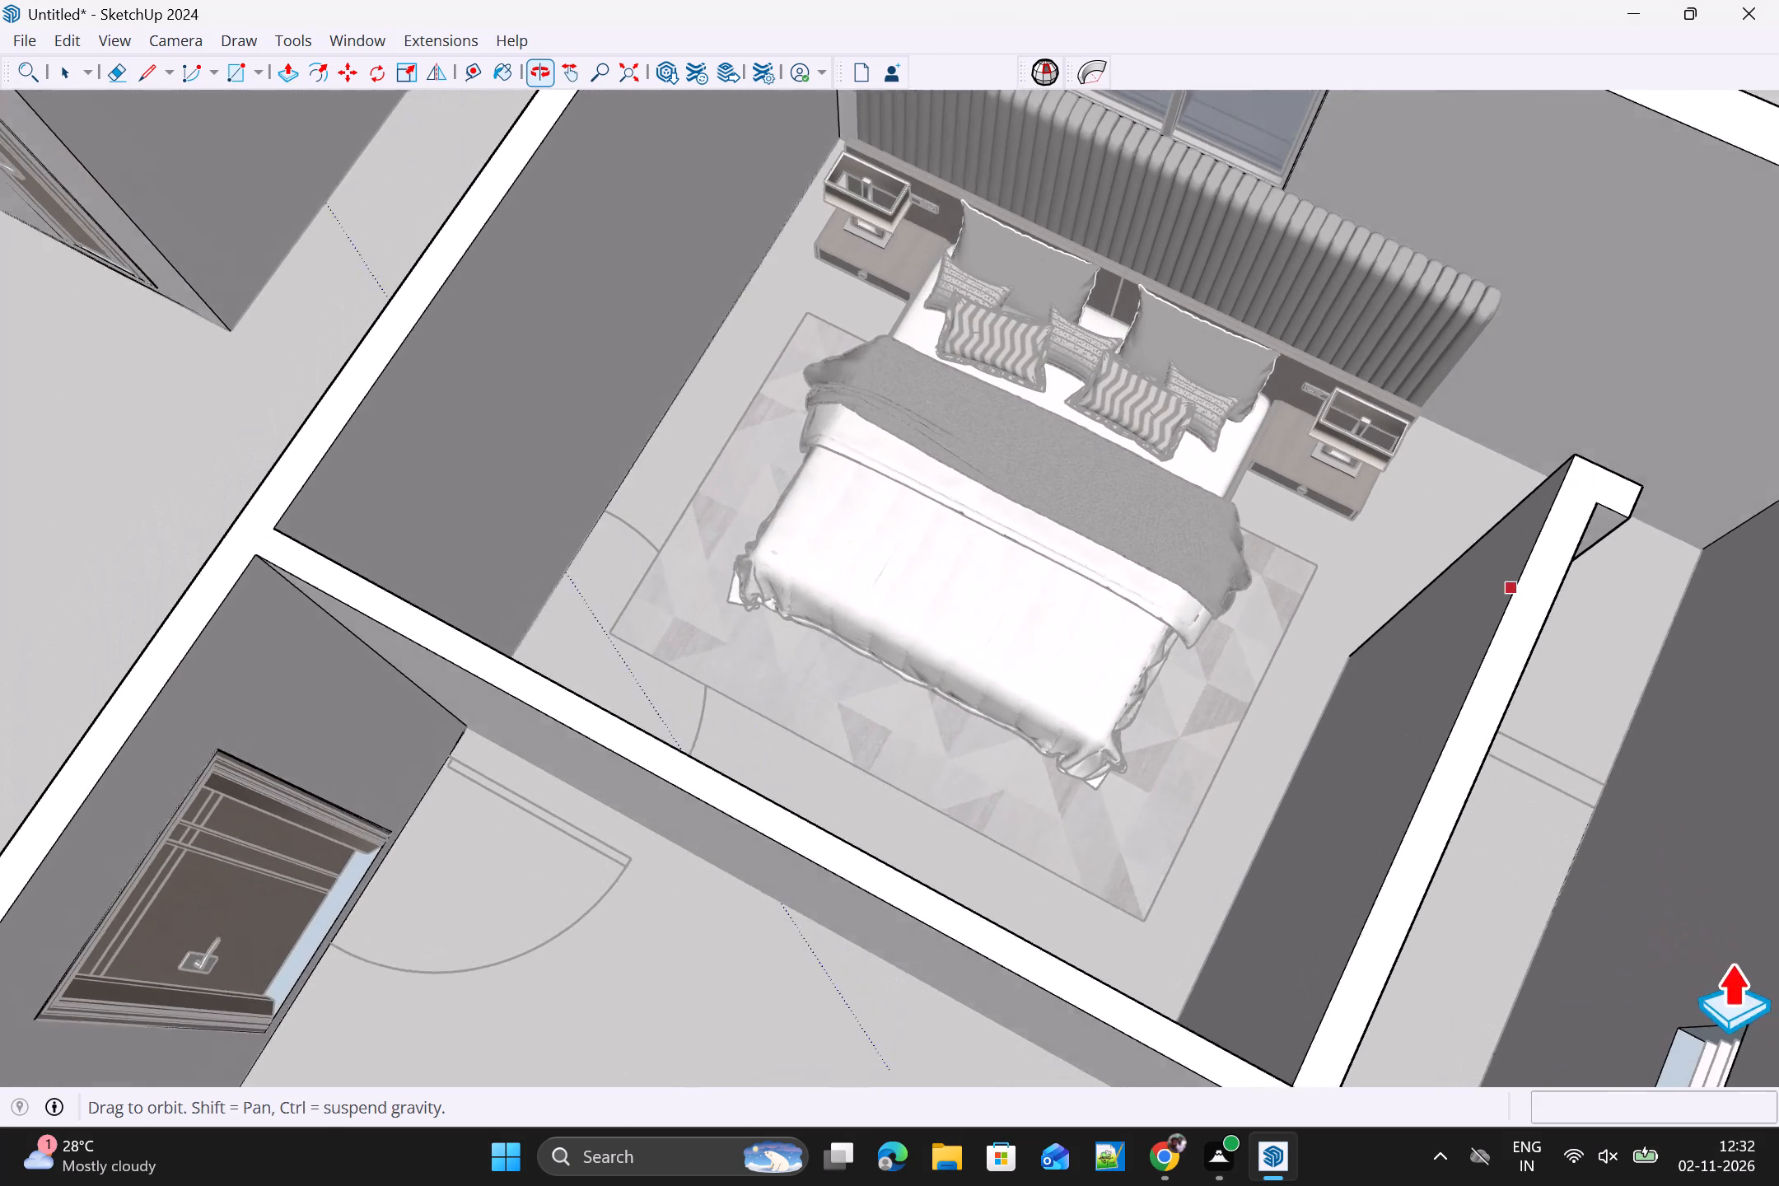
shift+middle_drag(1392, 804, 1523, 833)
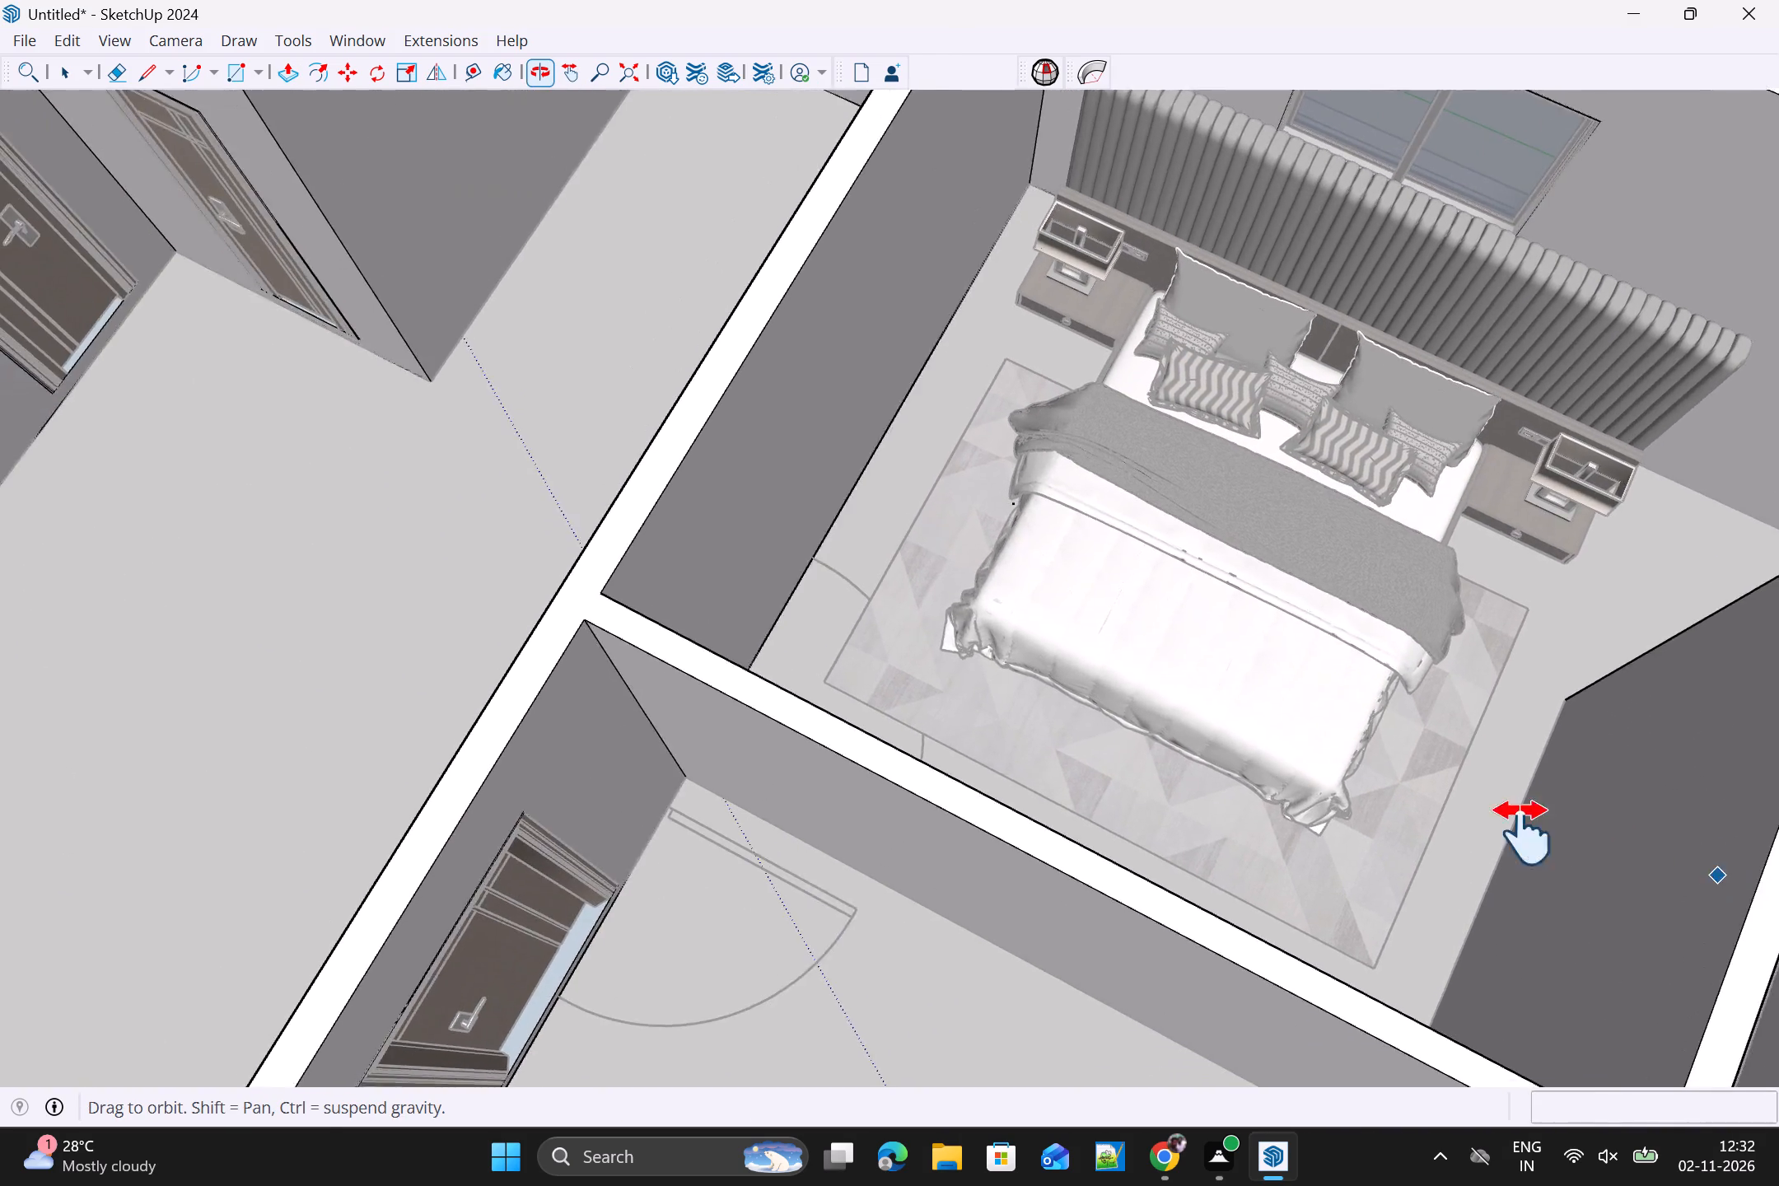
shift+middle_drag(1523, 833, 642, 525)
middle_drag(1010, 940, 1637, 786)
middle_drag(667, 731, 1627, 912)
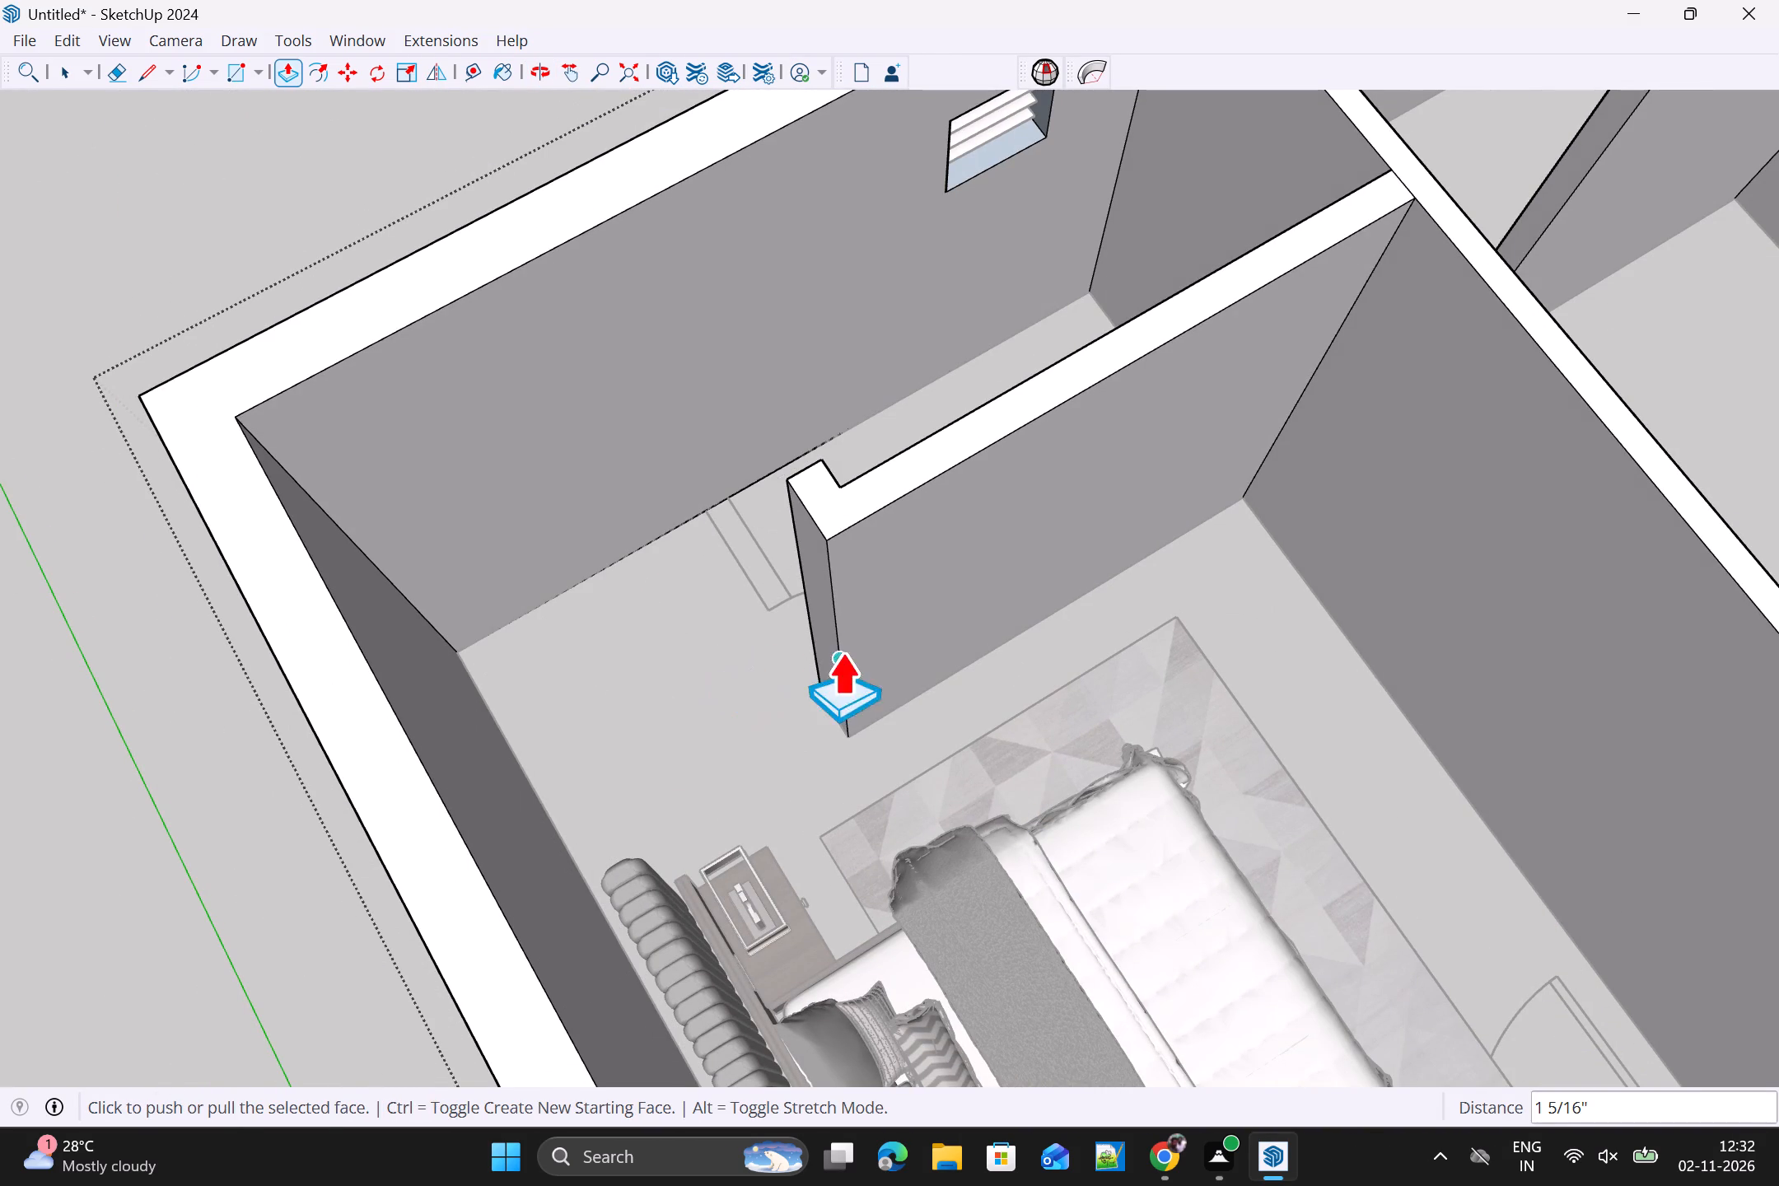
middle_drag(842, 651, 606, 807)
key(space)
scroll(841, 455, up, 4)
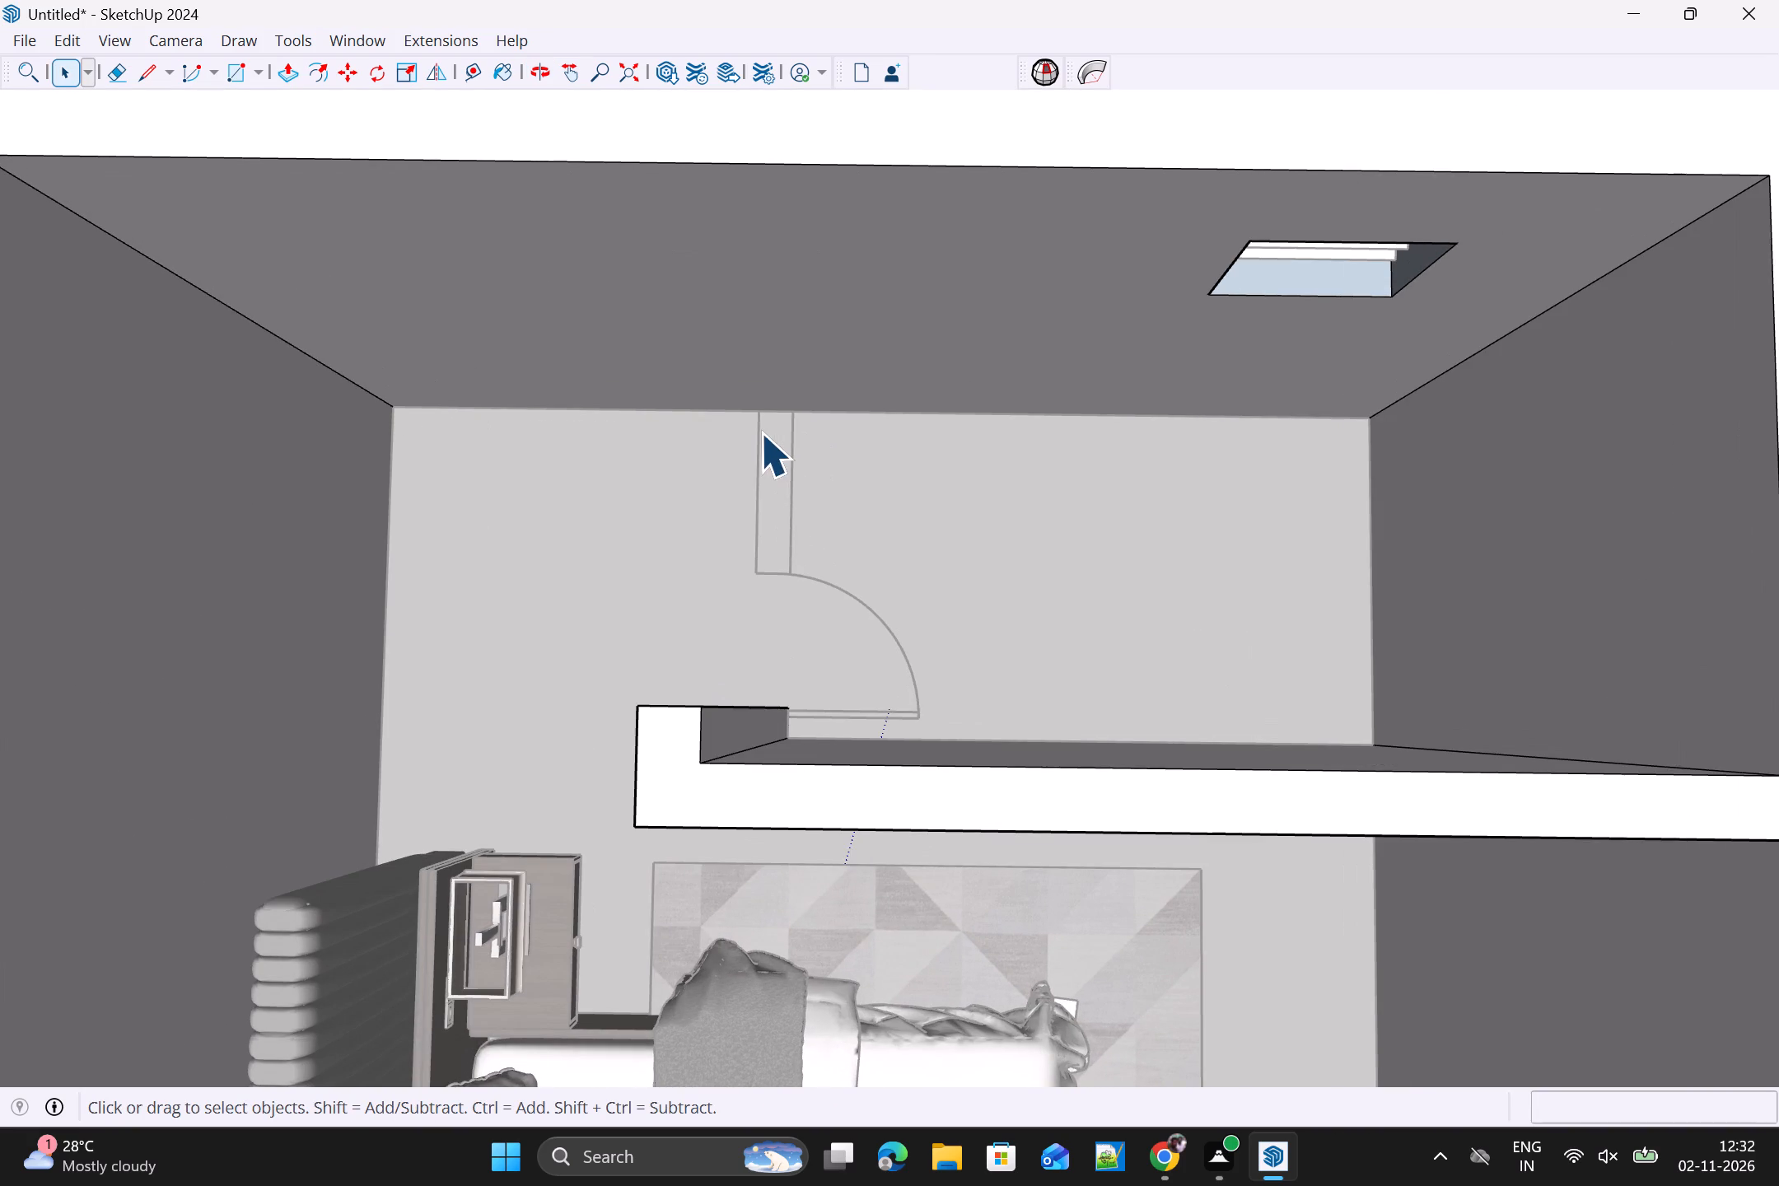
Draw a rectangle 5" wide and about 8' 10 5/16" high on the bathroom's outer wall, aligned with the floor's wall lines, inside the walls' group.
click(760, 432)
scroll(774, 432, up, 4)
triple_click(768, 374)
click(768, 377)
scroll(787, 418, down, 9)
middle_drag(788, 437, 786, 231)
click(778, 222)
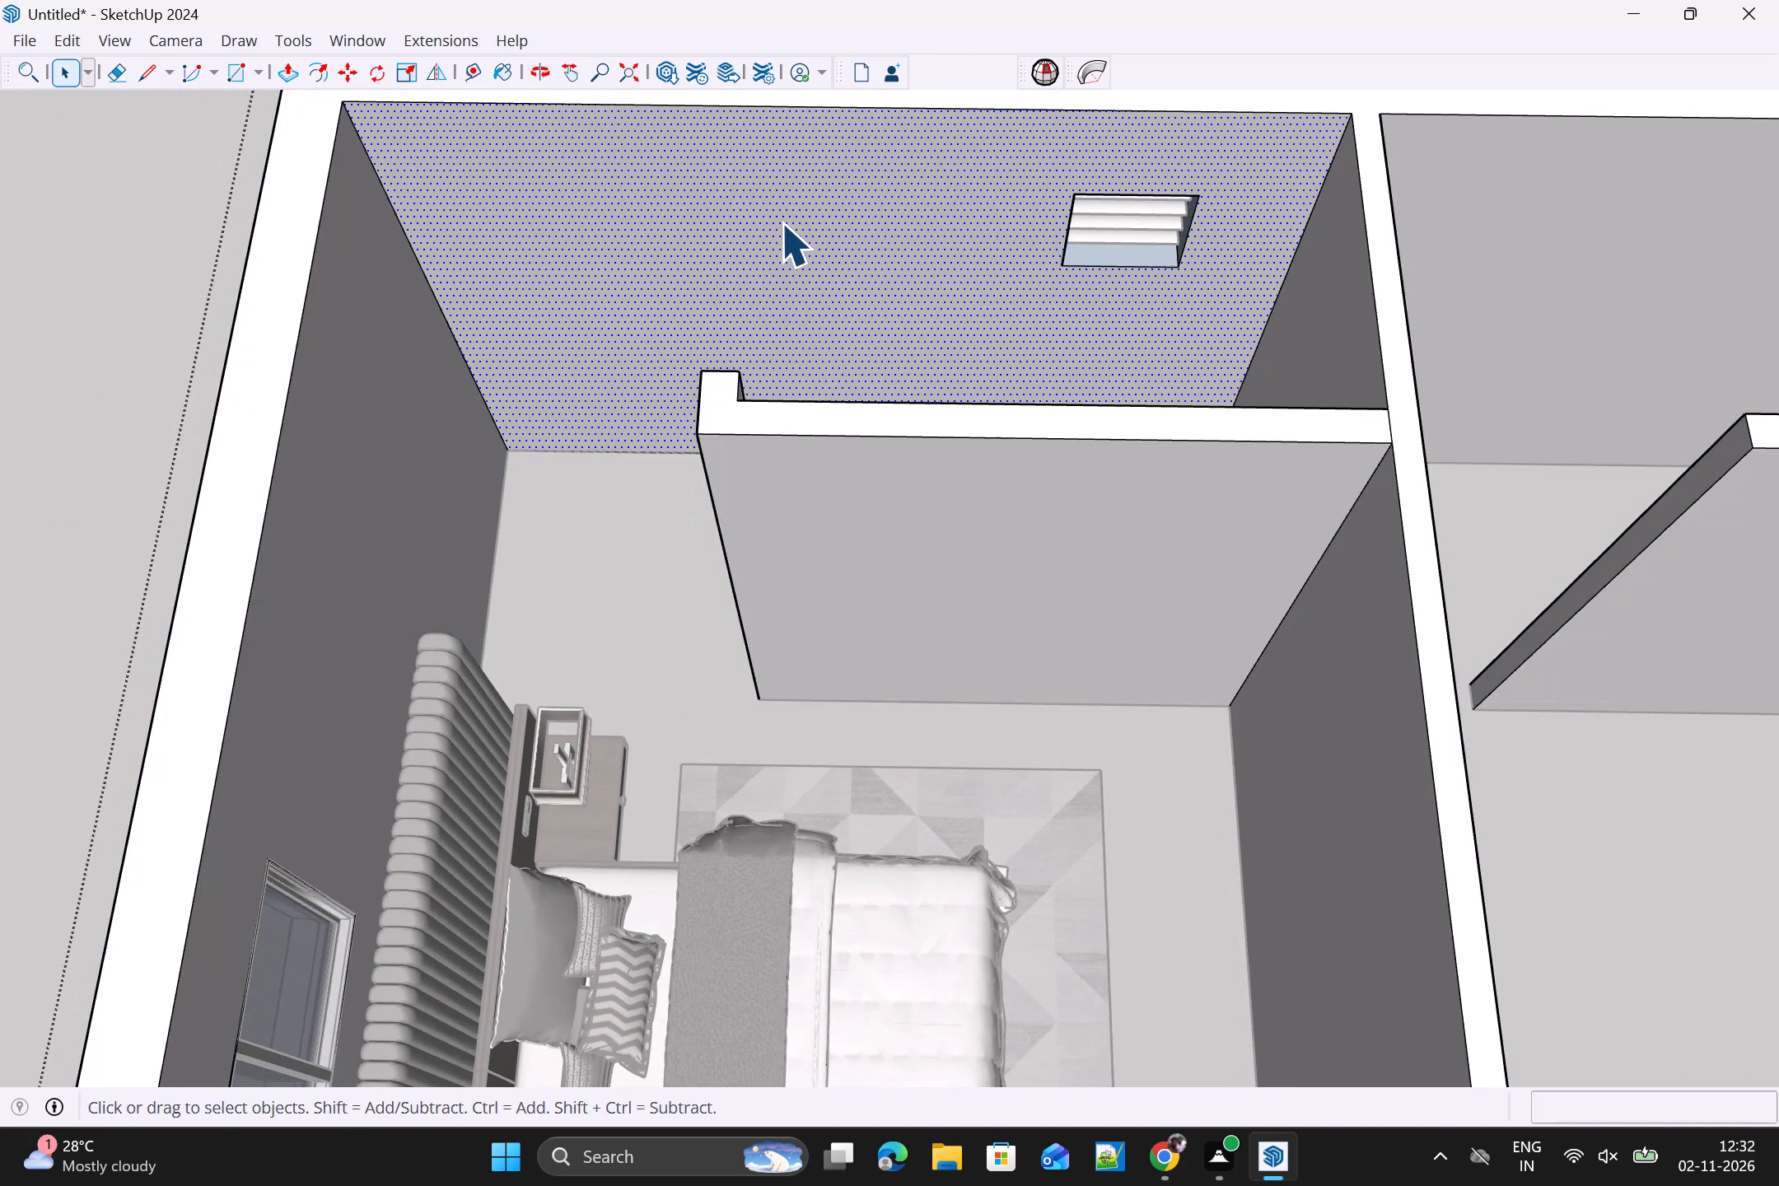
key(r)
middle_drag(742, 331, 765, 482)
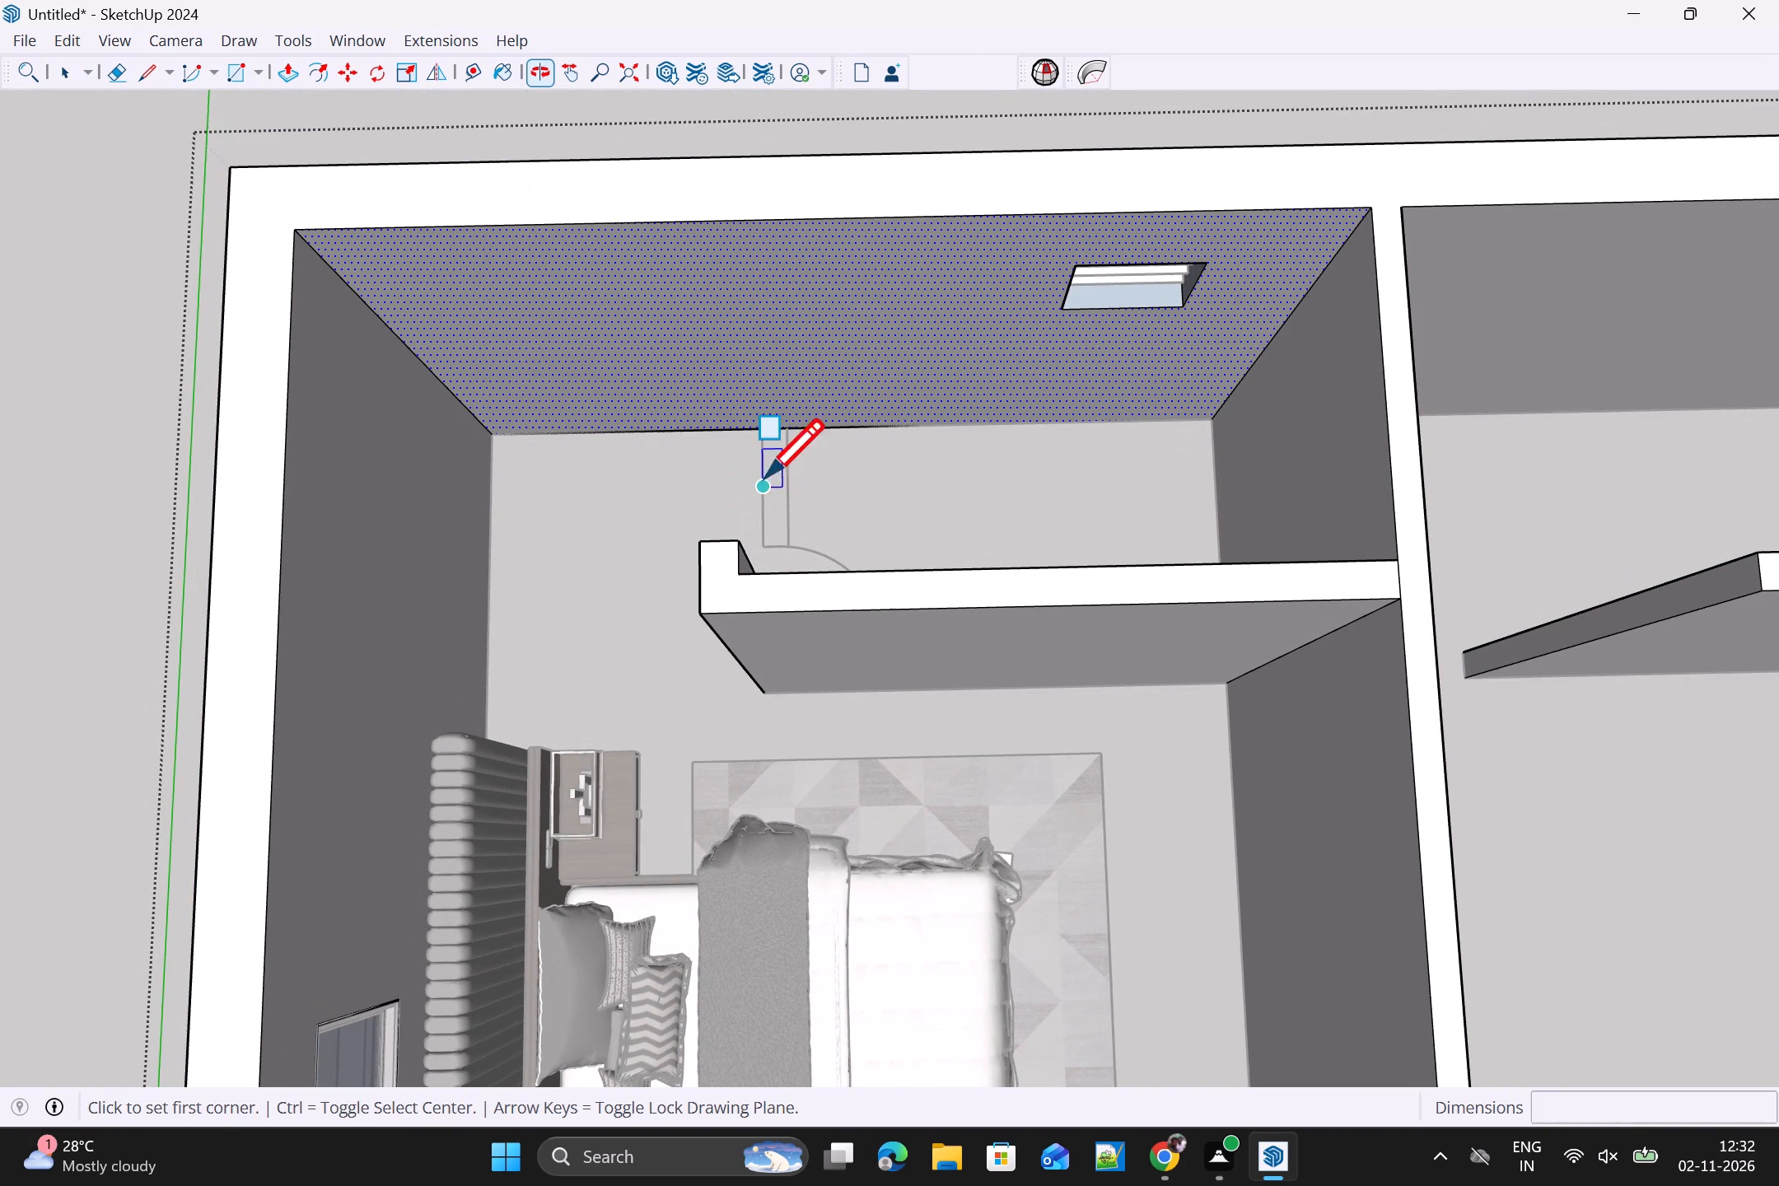
click(787, 429)
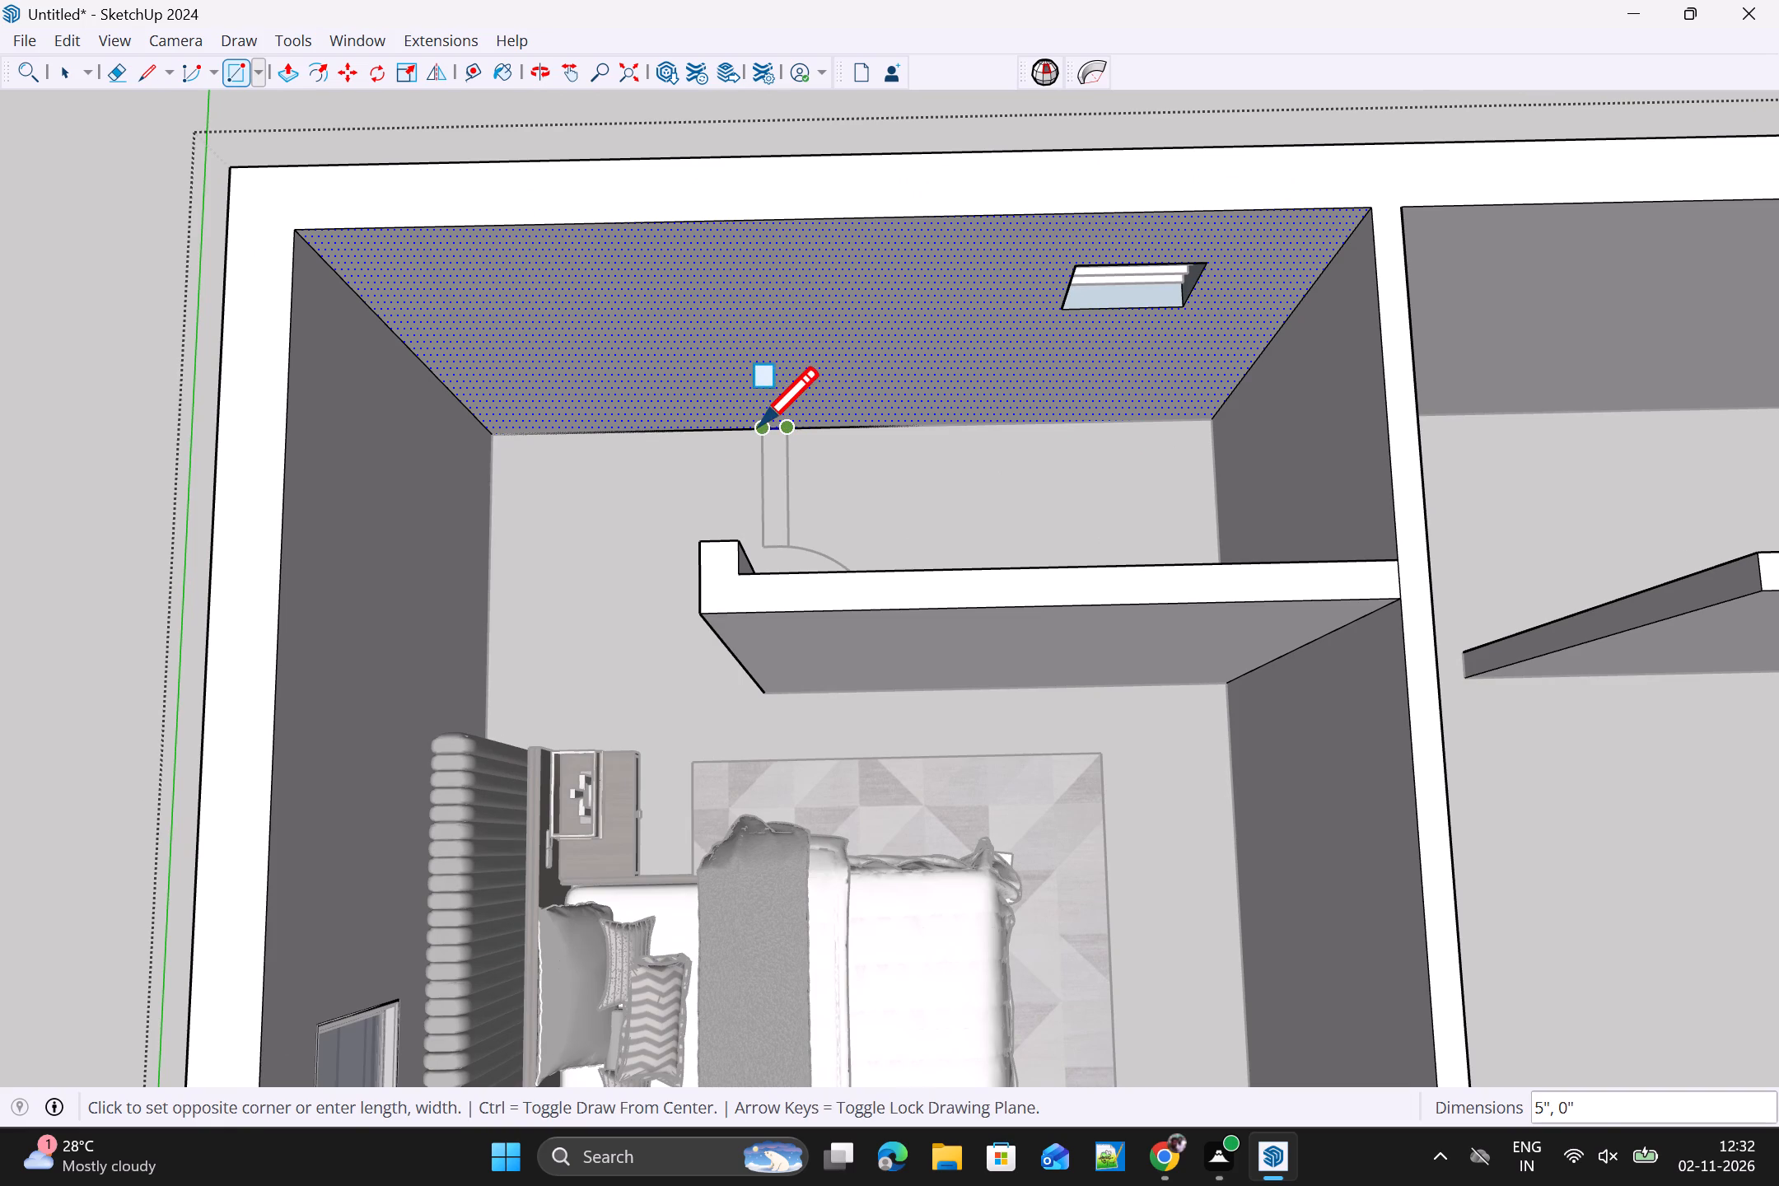
click(759, 426)
scroll(760, 403, down, 4)
middle_drag(777, 299, 779, 145)
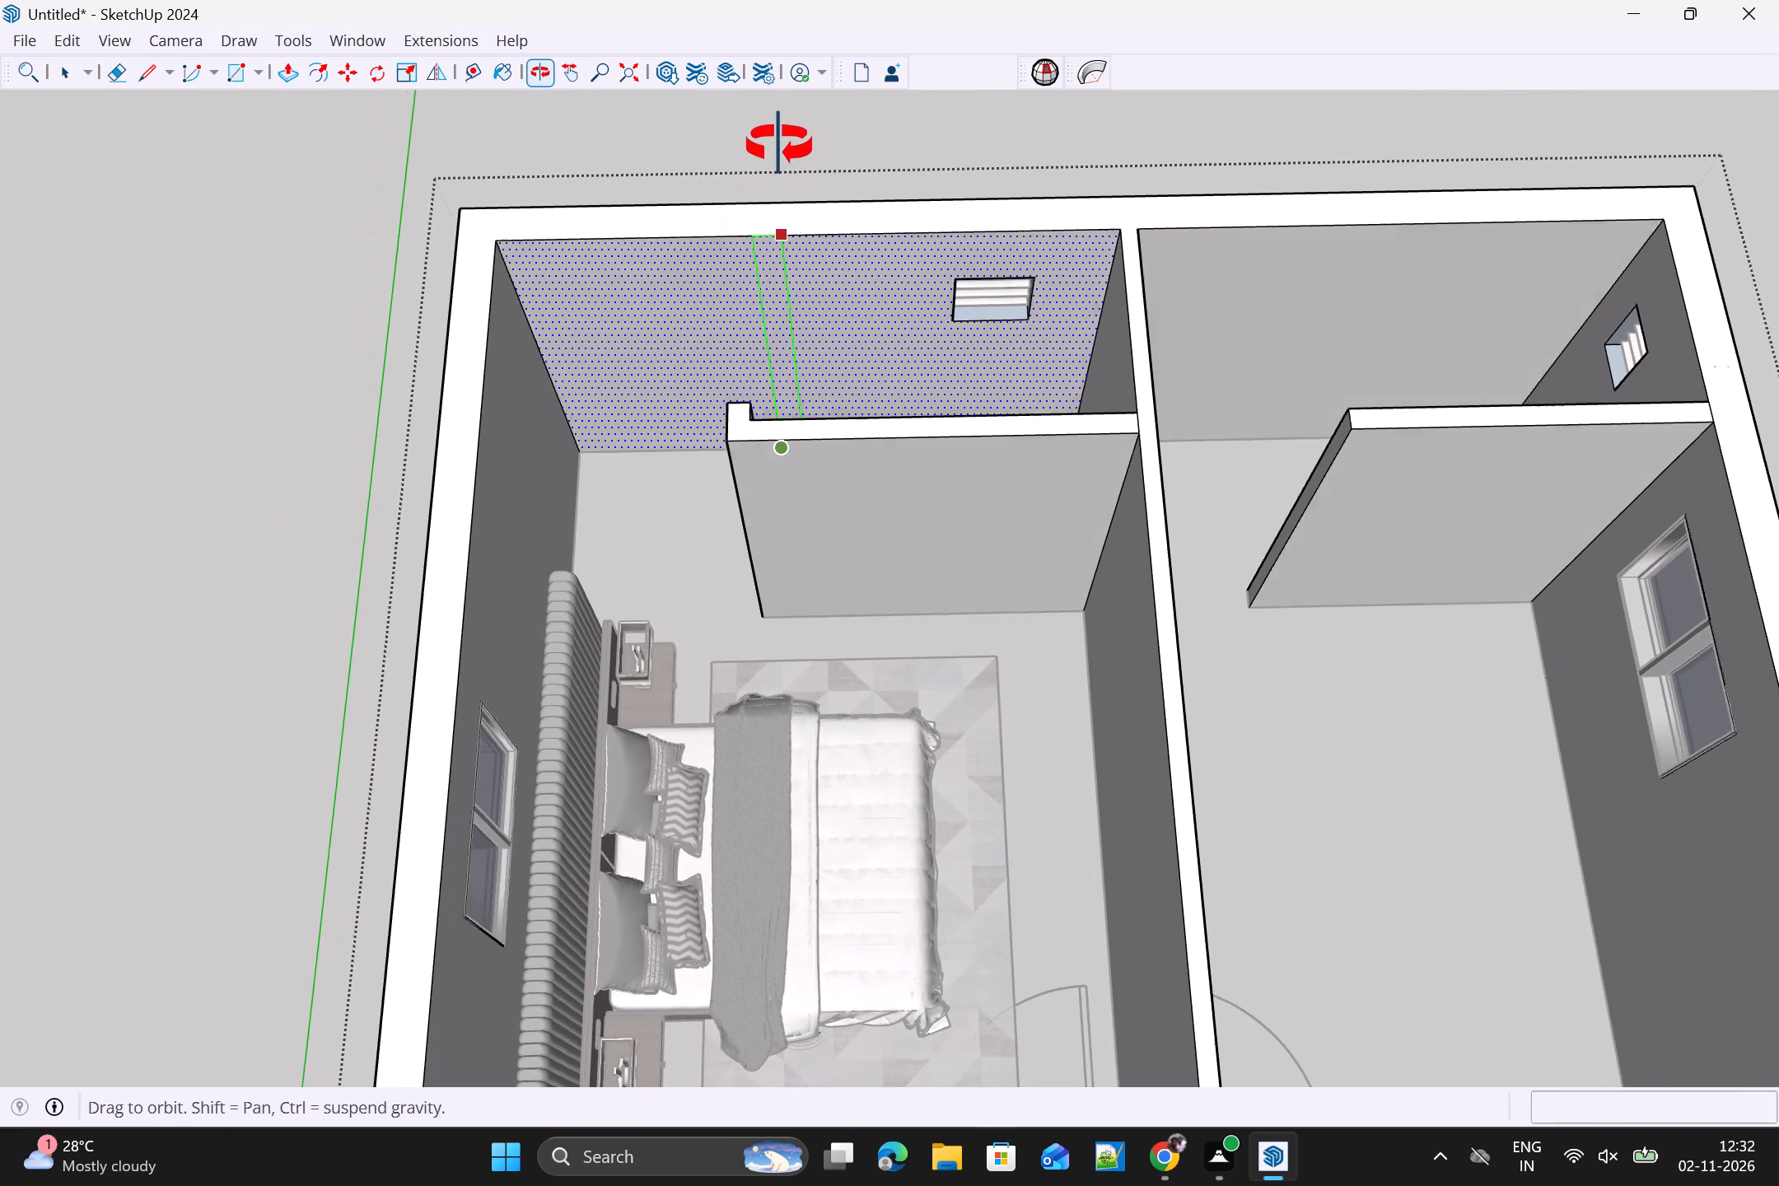
middle_drag(779, 145, 780, 143)
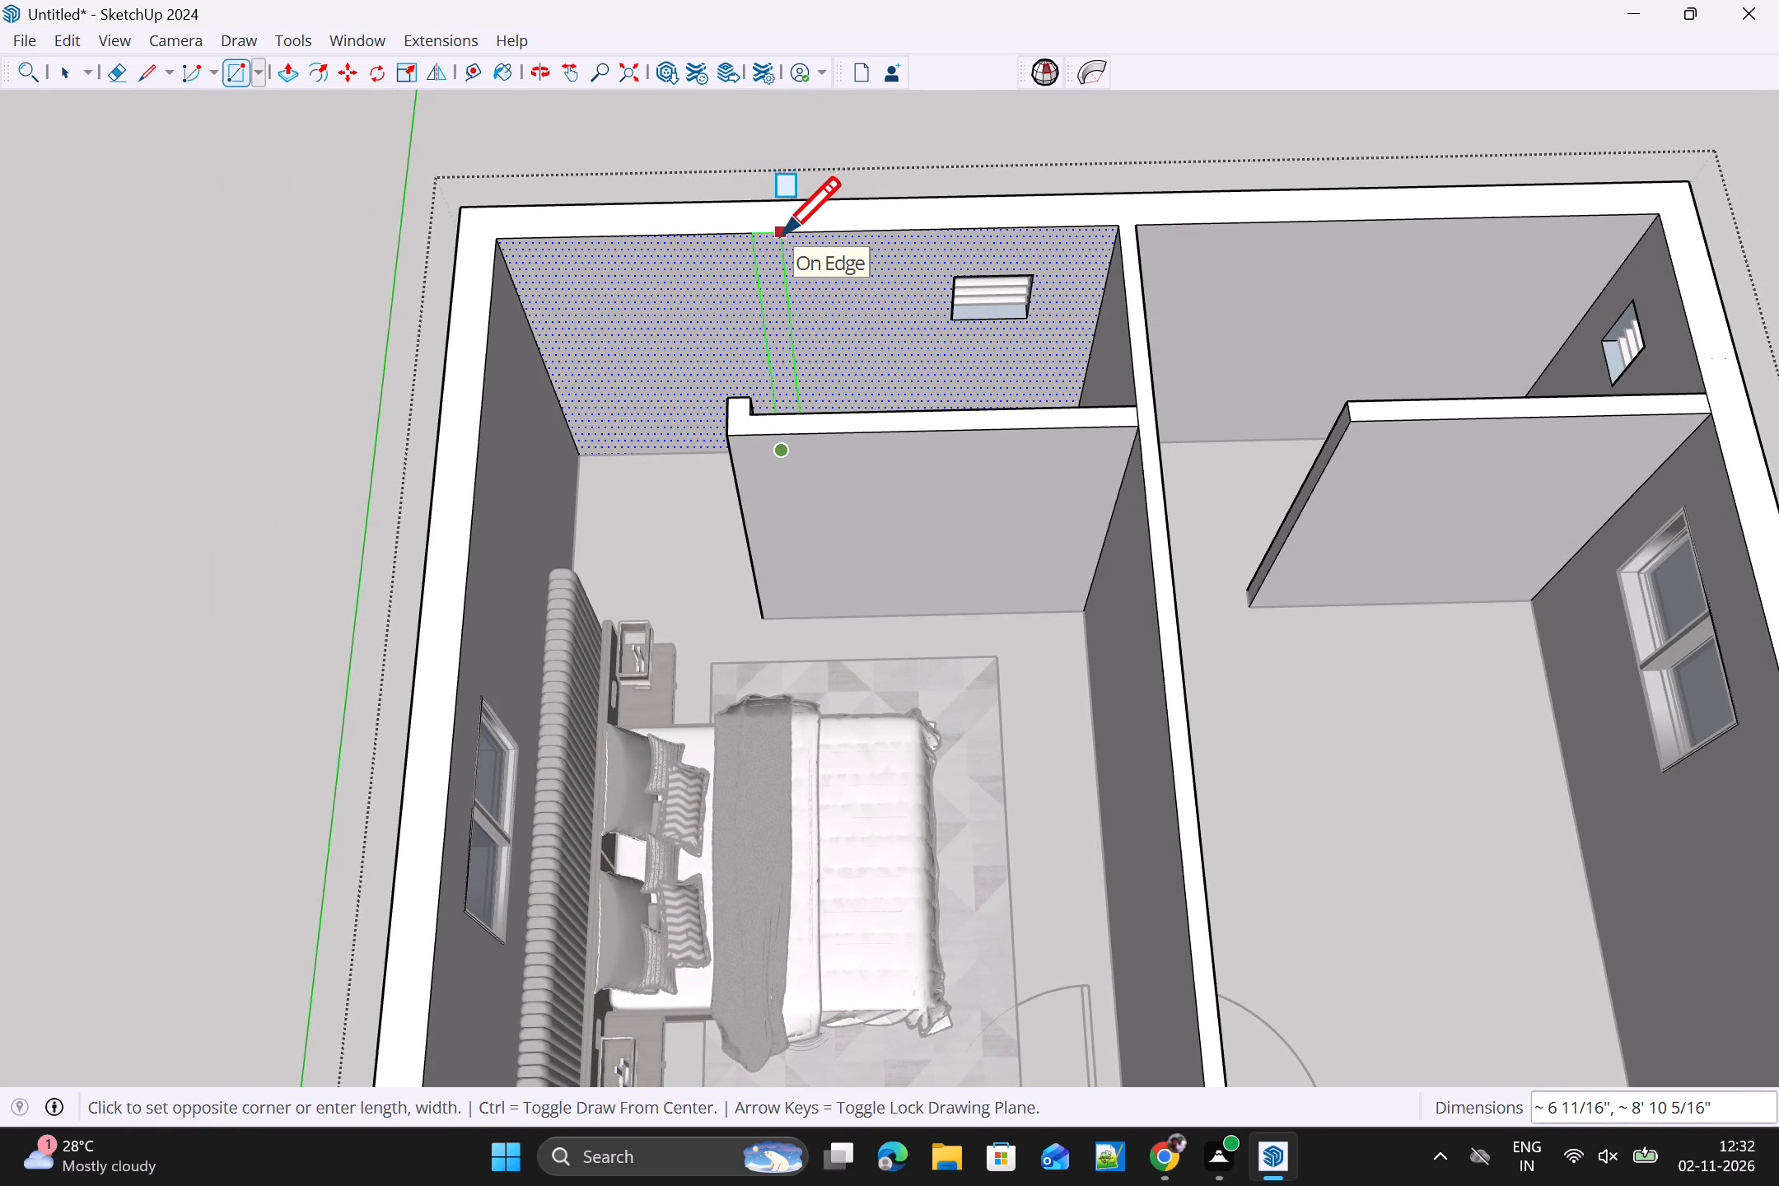
middle_drag(784, 254, 789, 393)
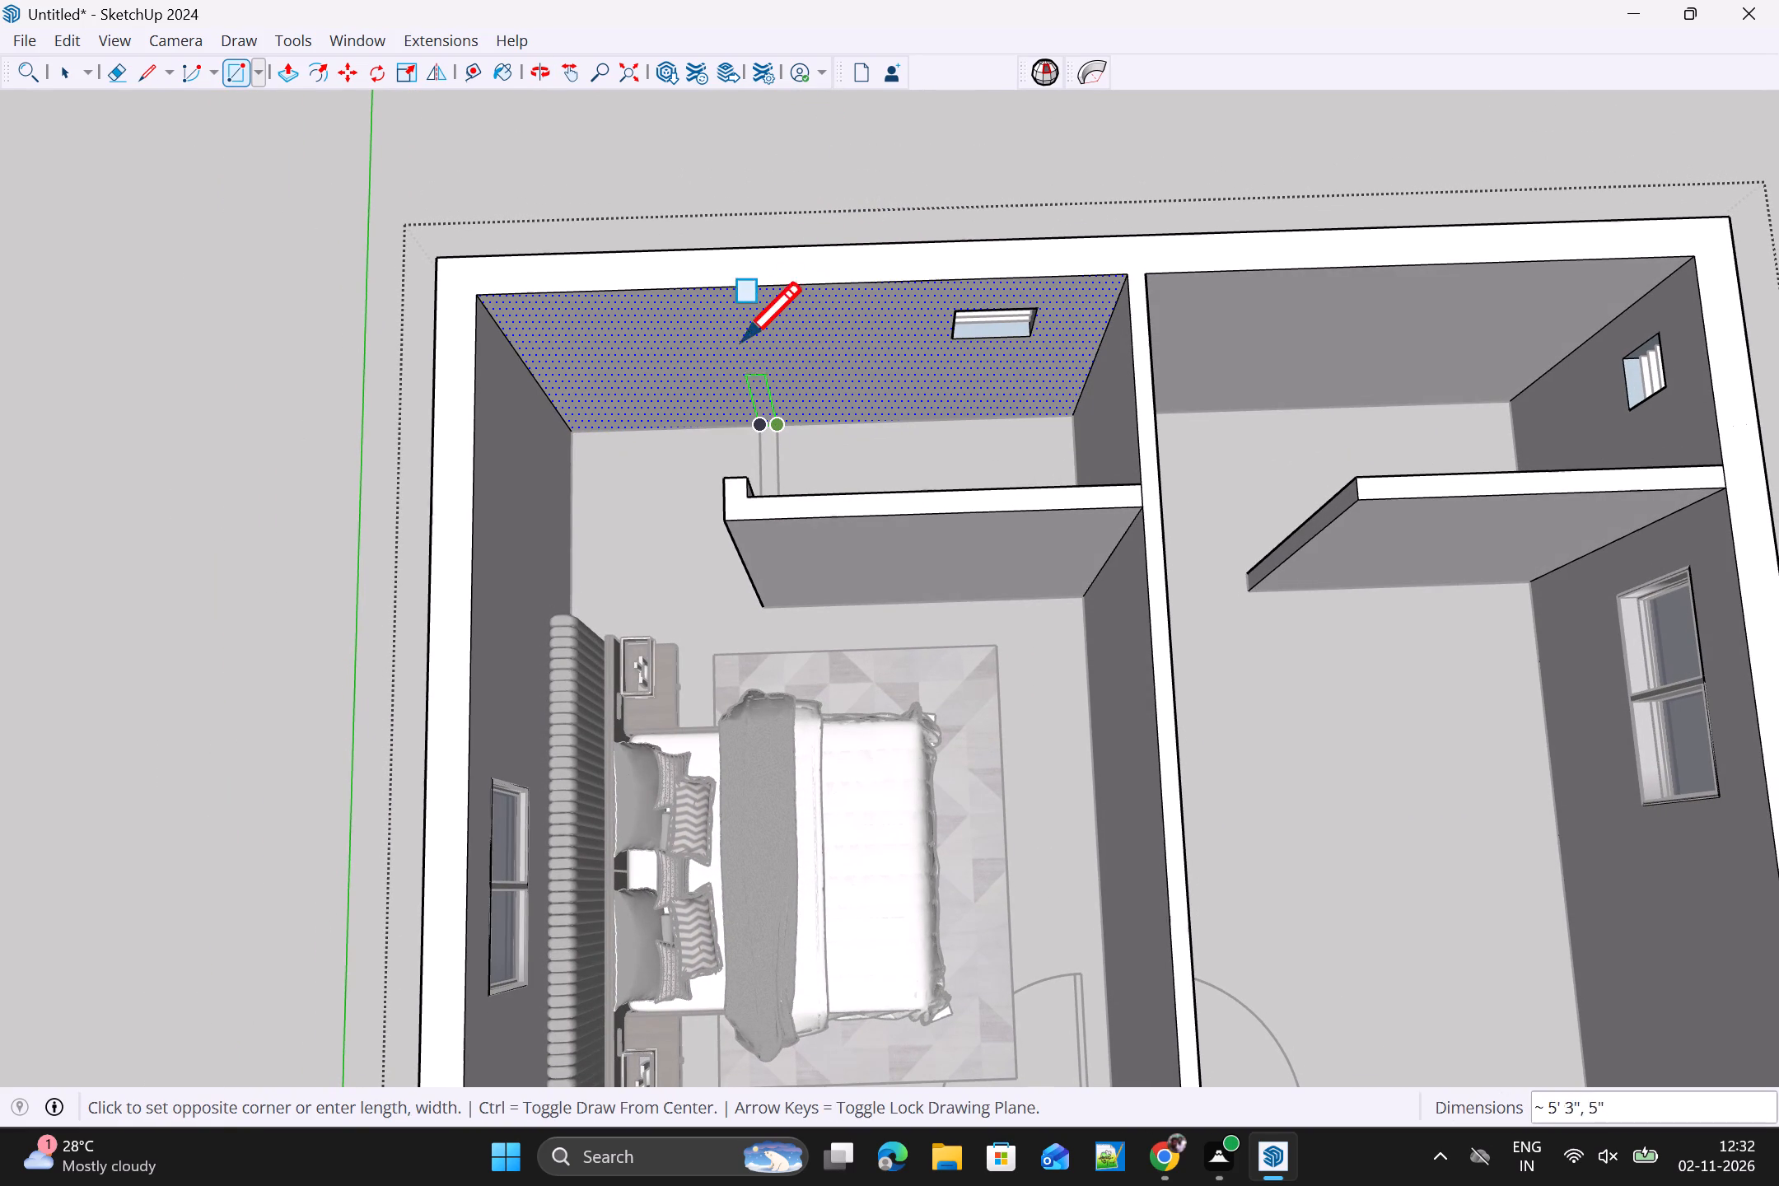
click(715, 288)
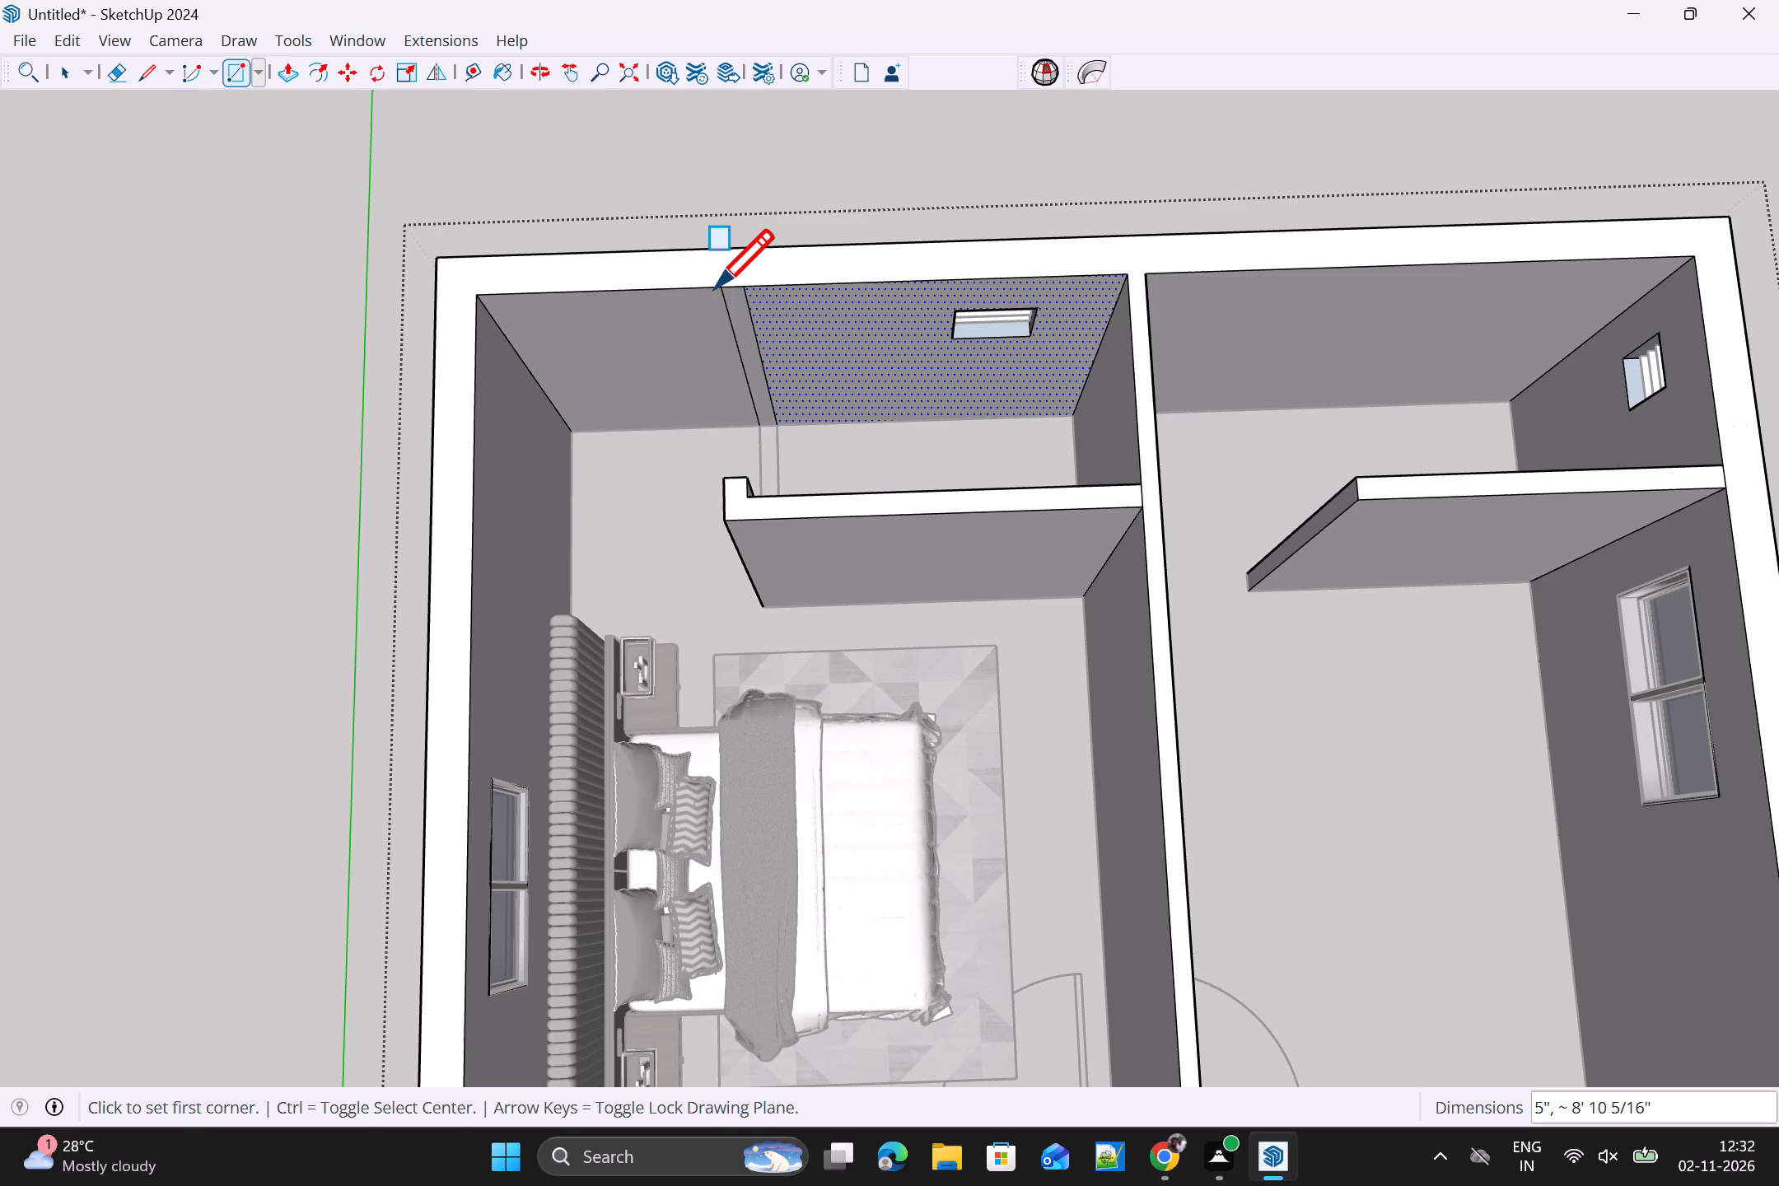
Push/pull the new wall strip about 5 7/16" into the bathroom doorway area as a short stub, and leave the walls' group.
middle_drag(810, 348, 1240, 268)
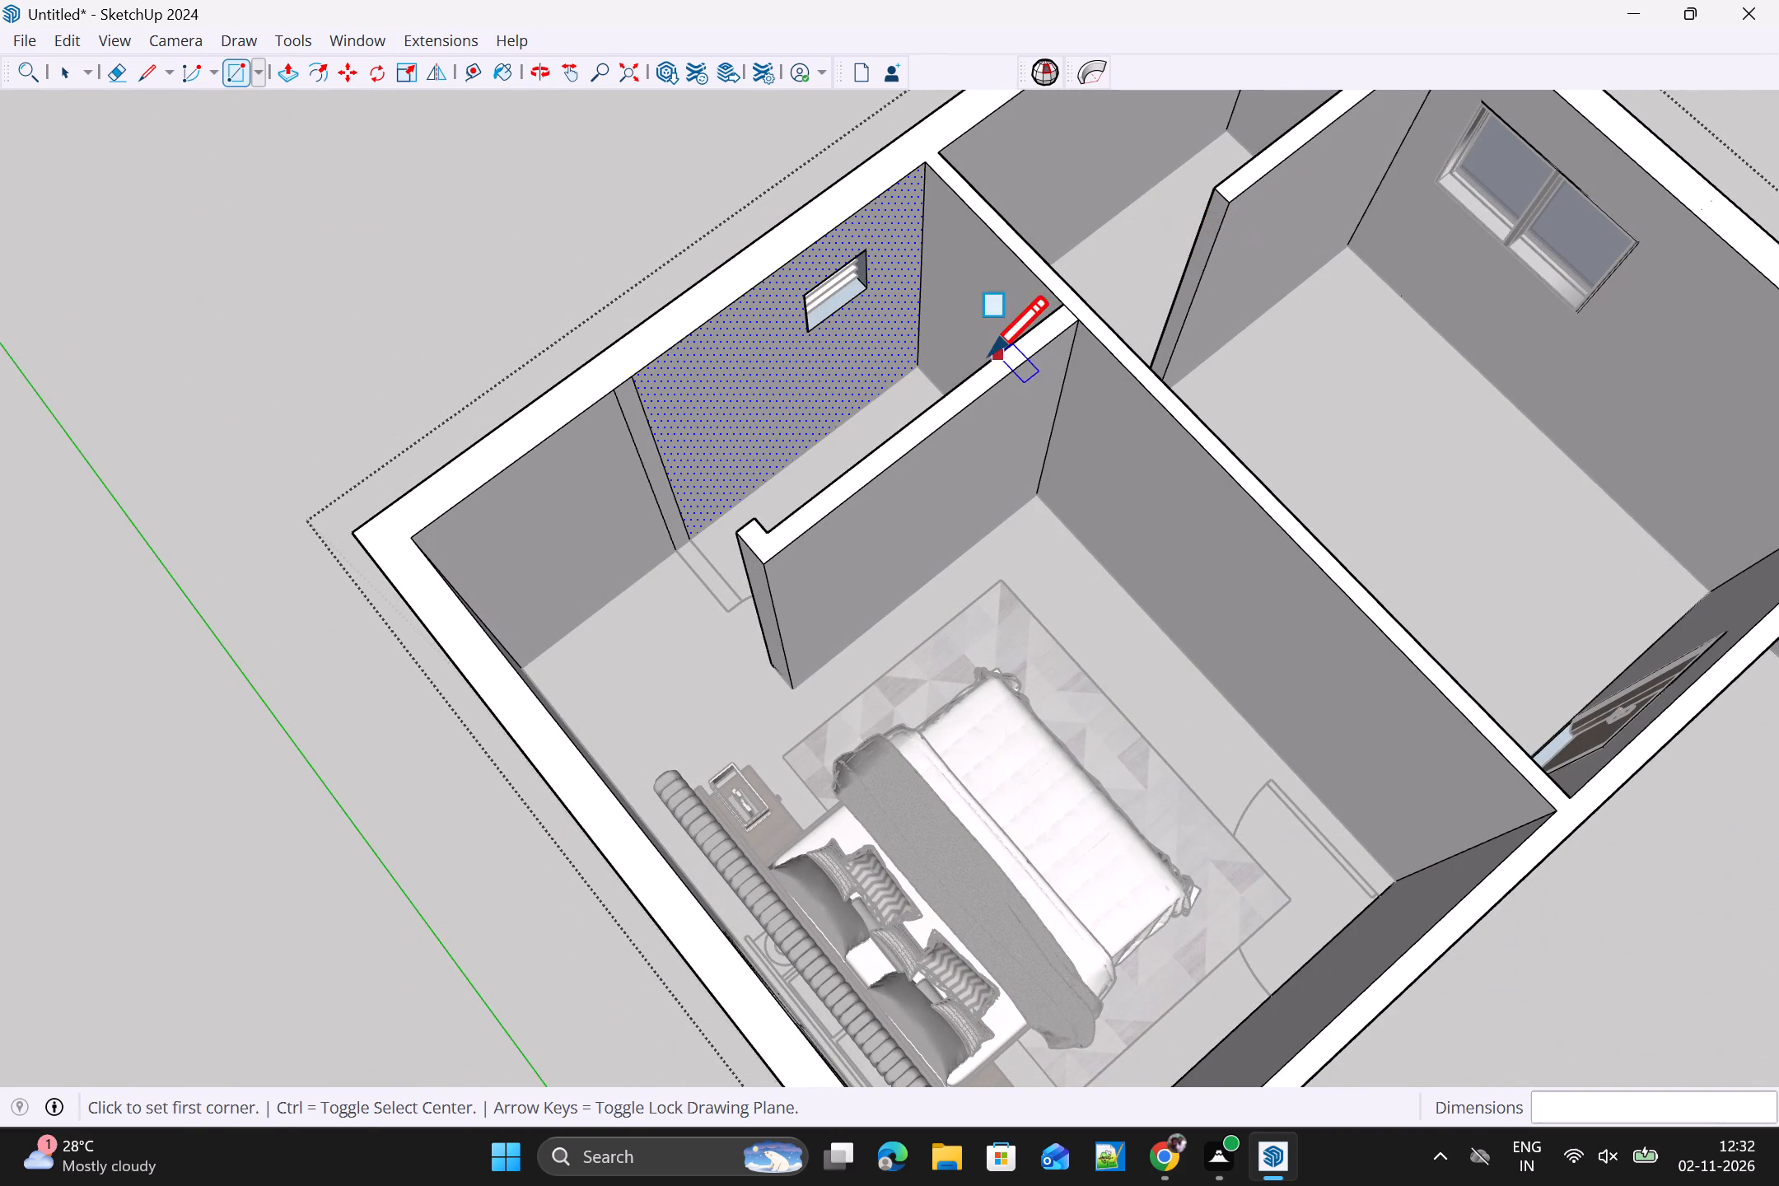
key(space)
click(641, 445)
scroll(661, 454, up, 3)
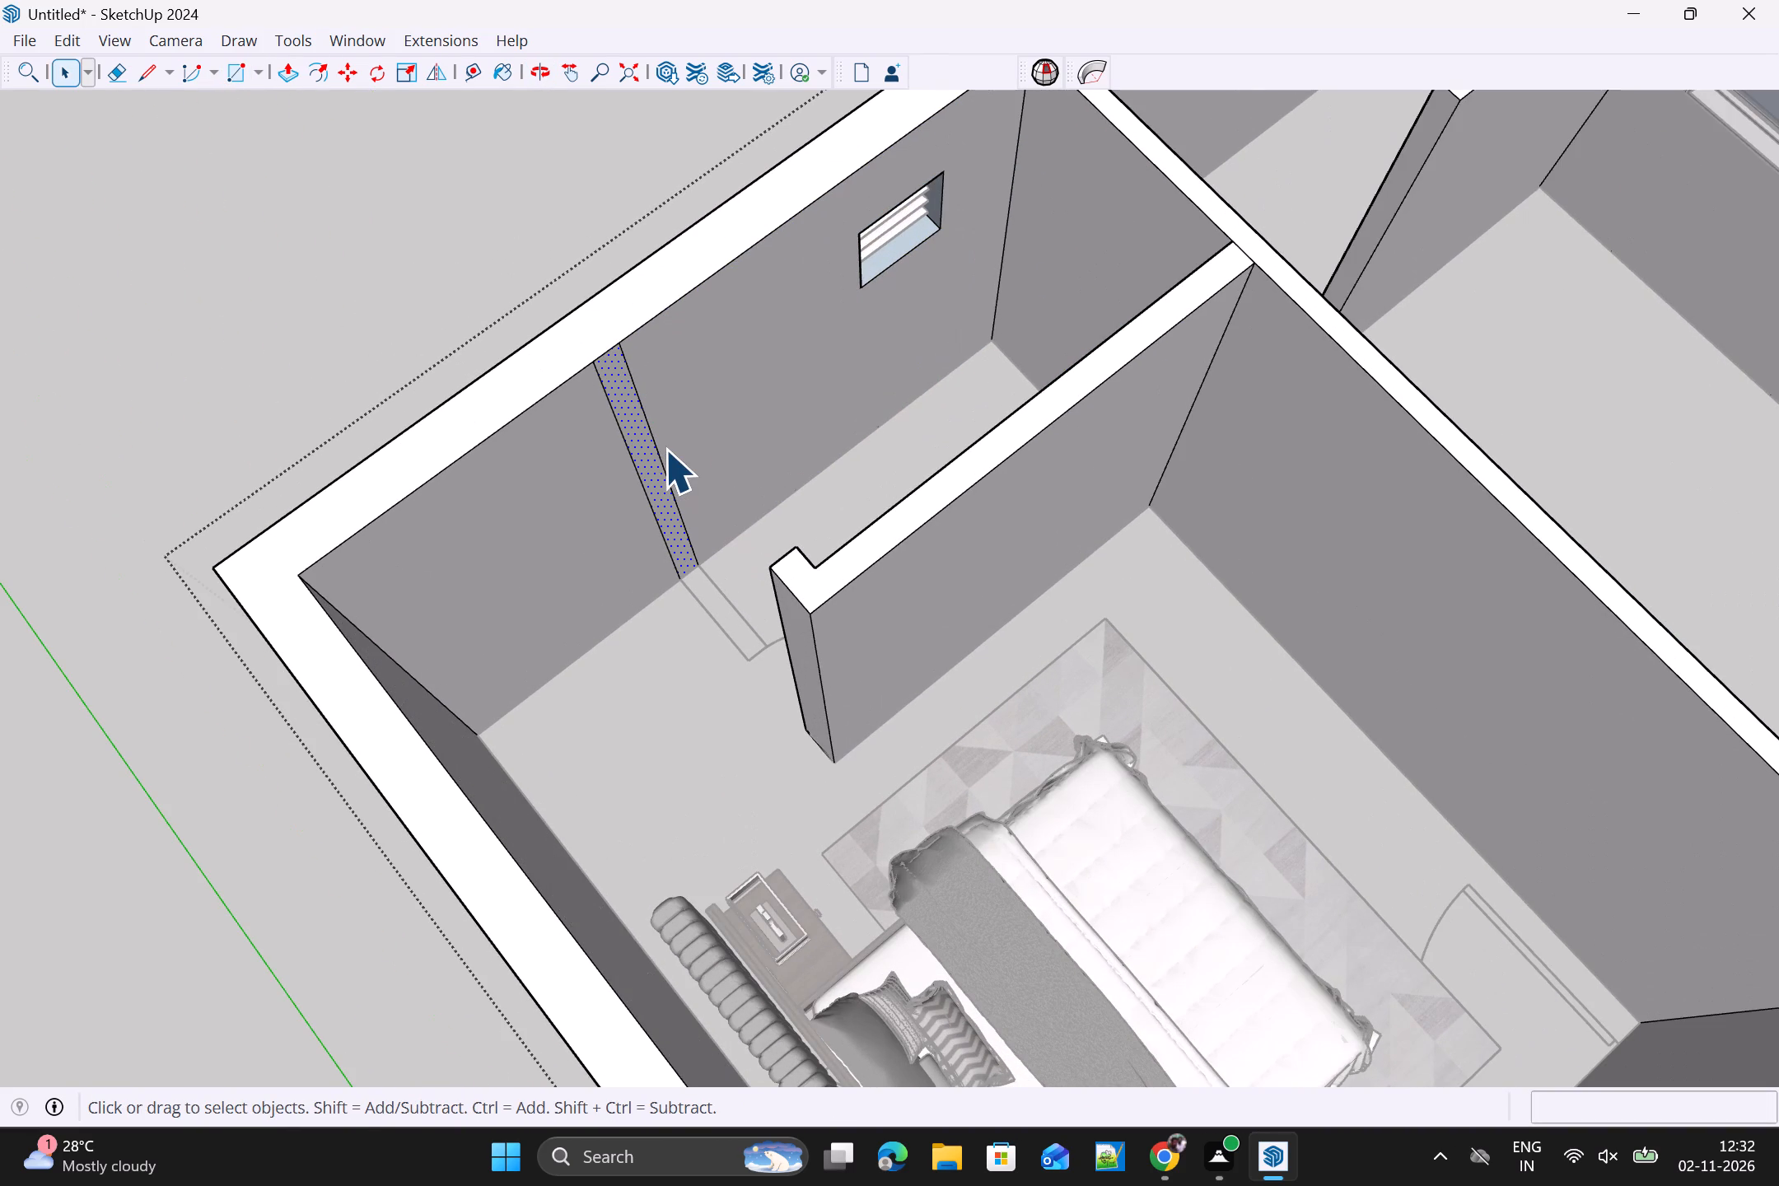
key(p)
click(659, 454)
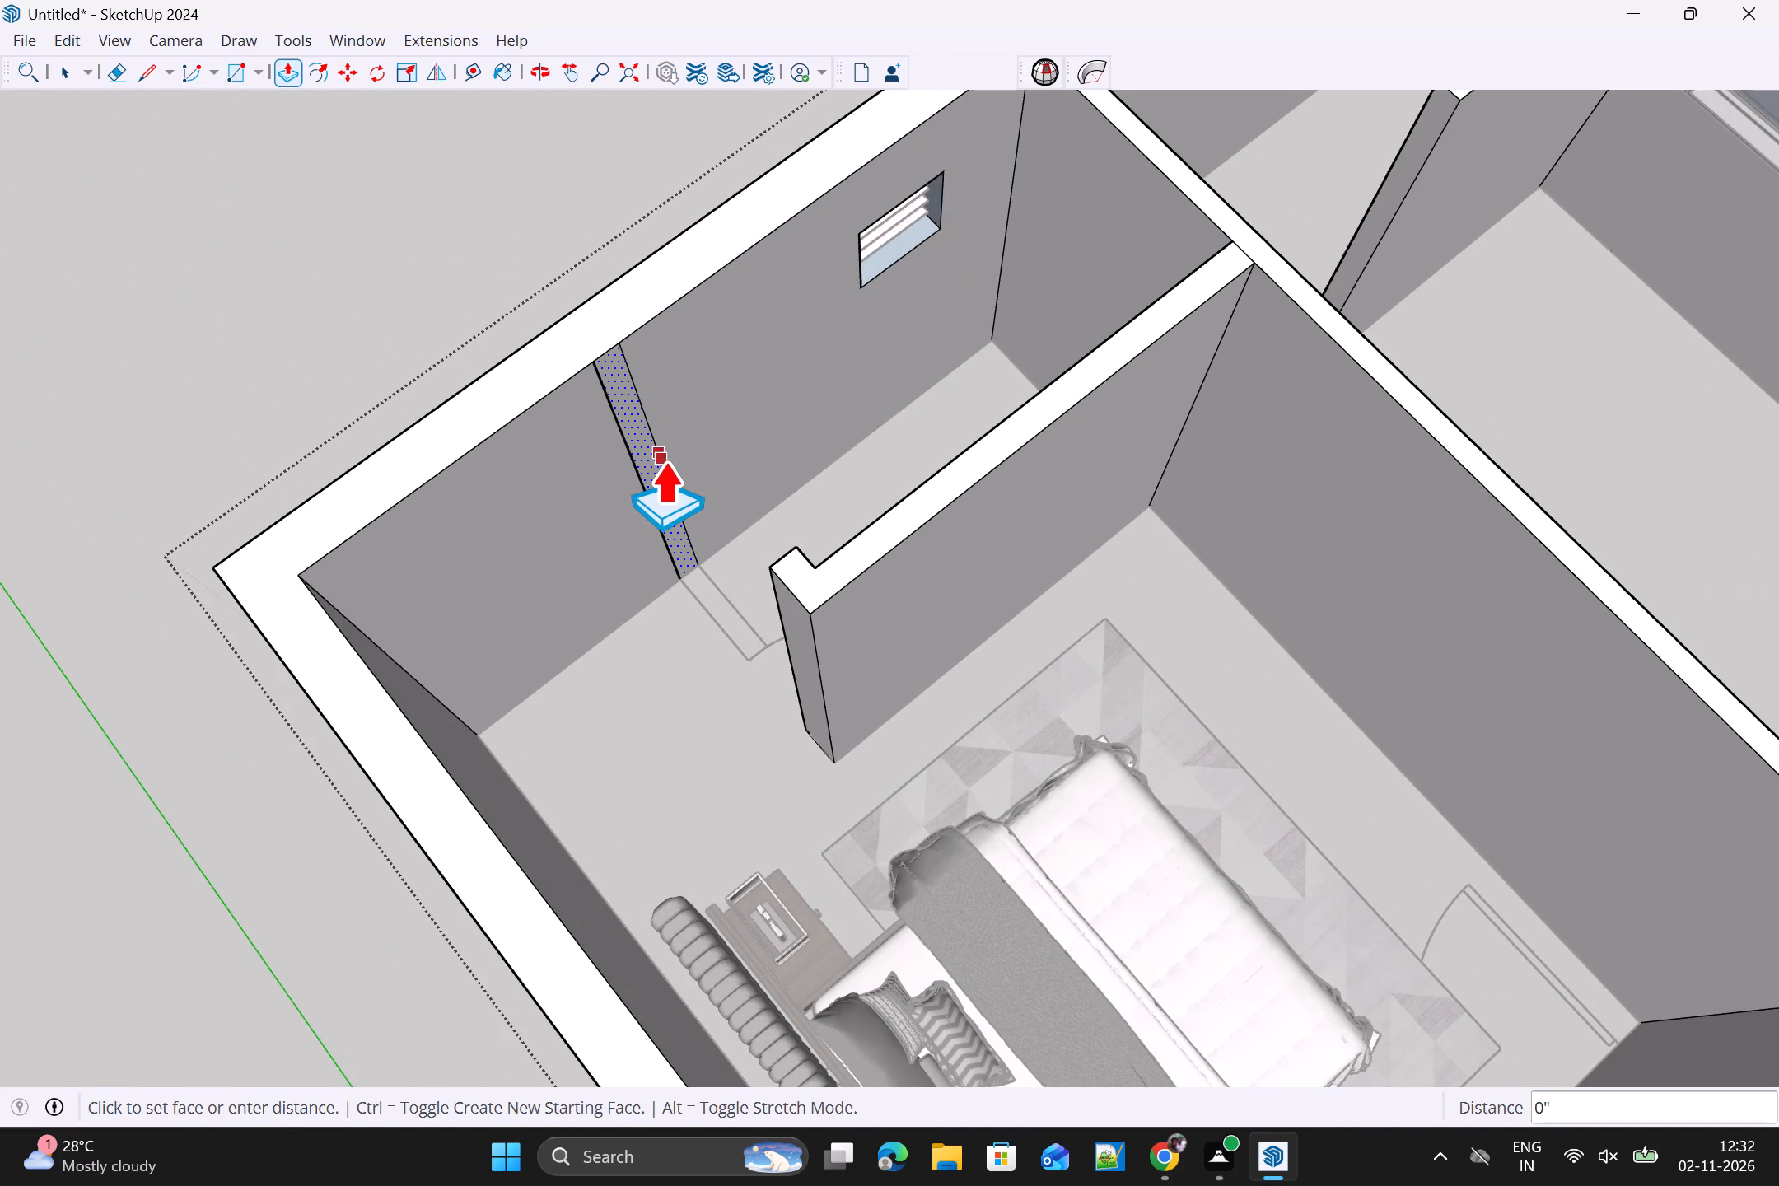
key(Escape)
click(652, 471)
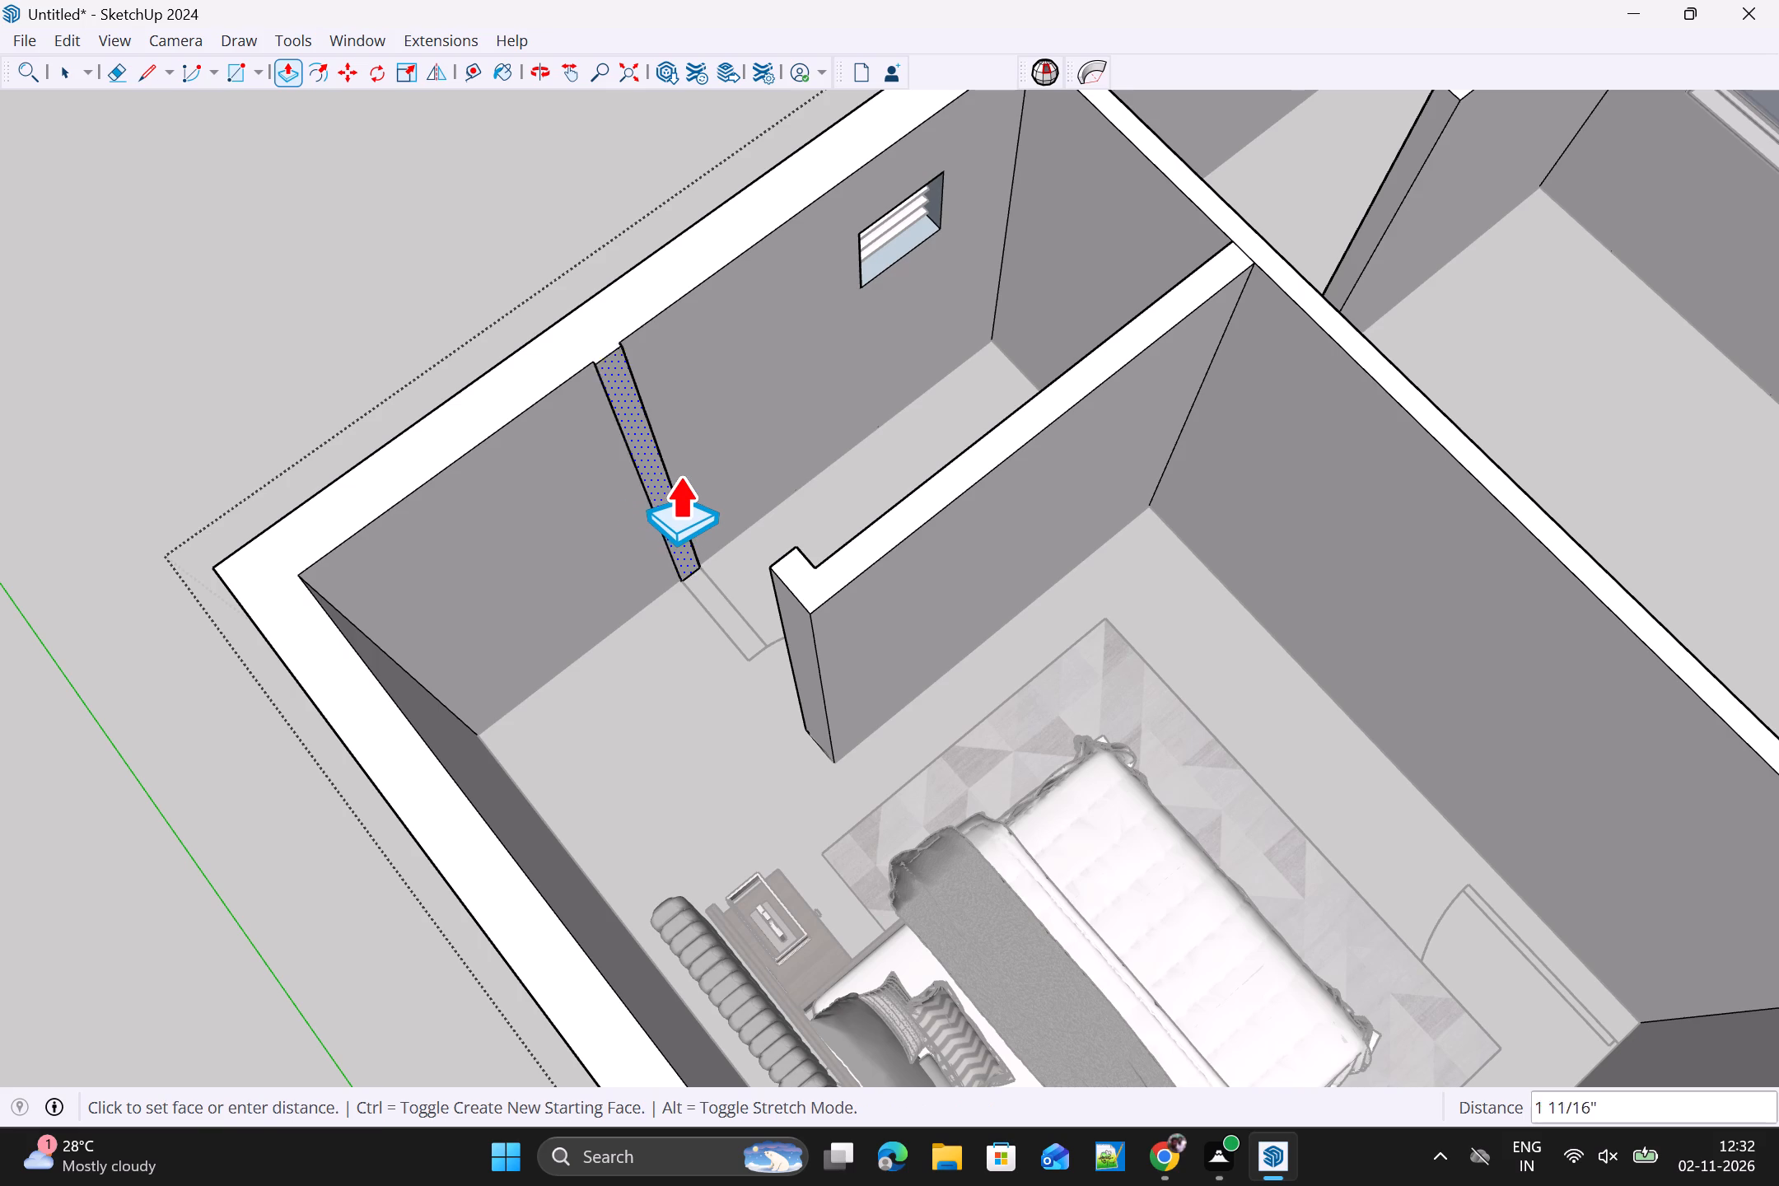
middle_drag(681, 479, 988, 460)
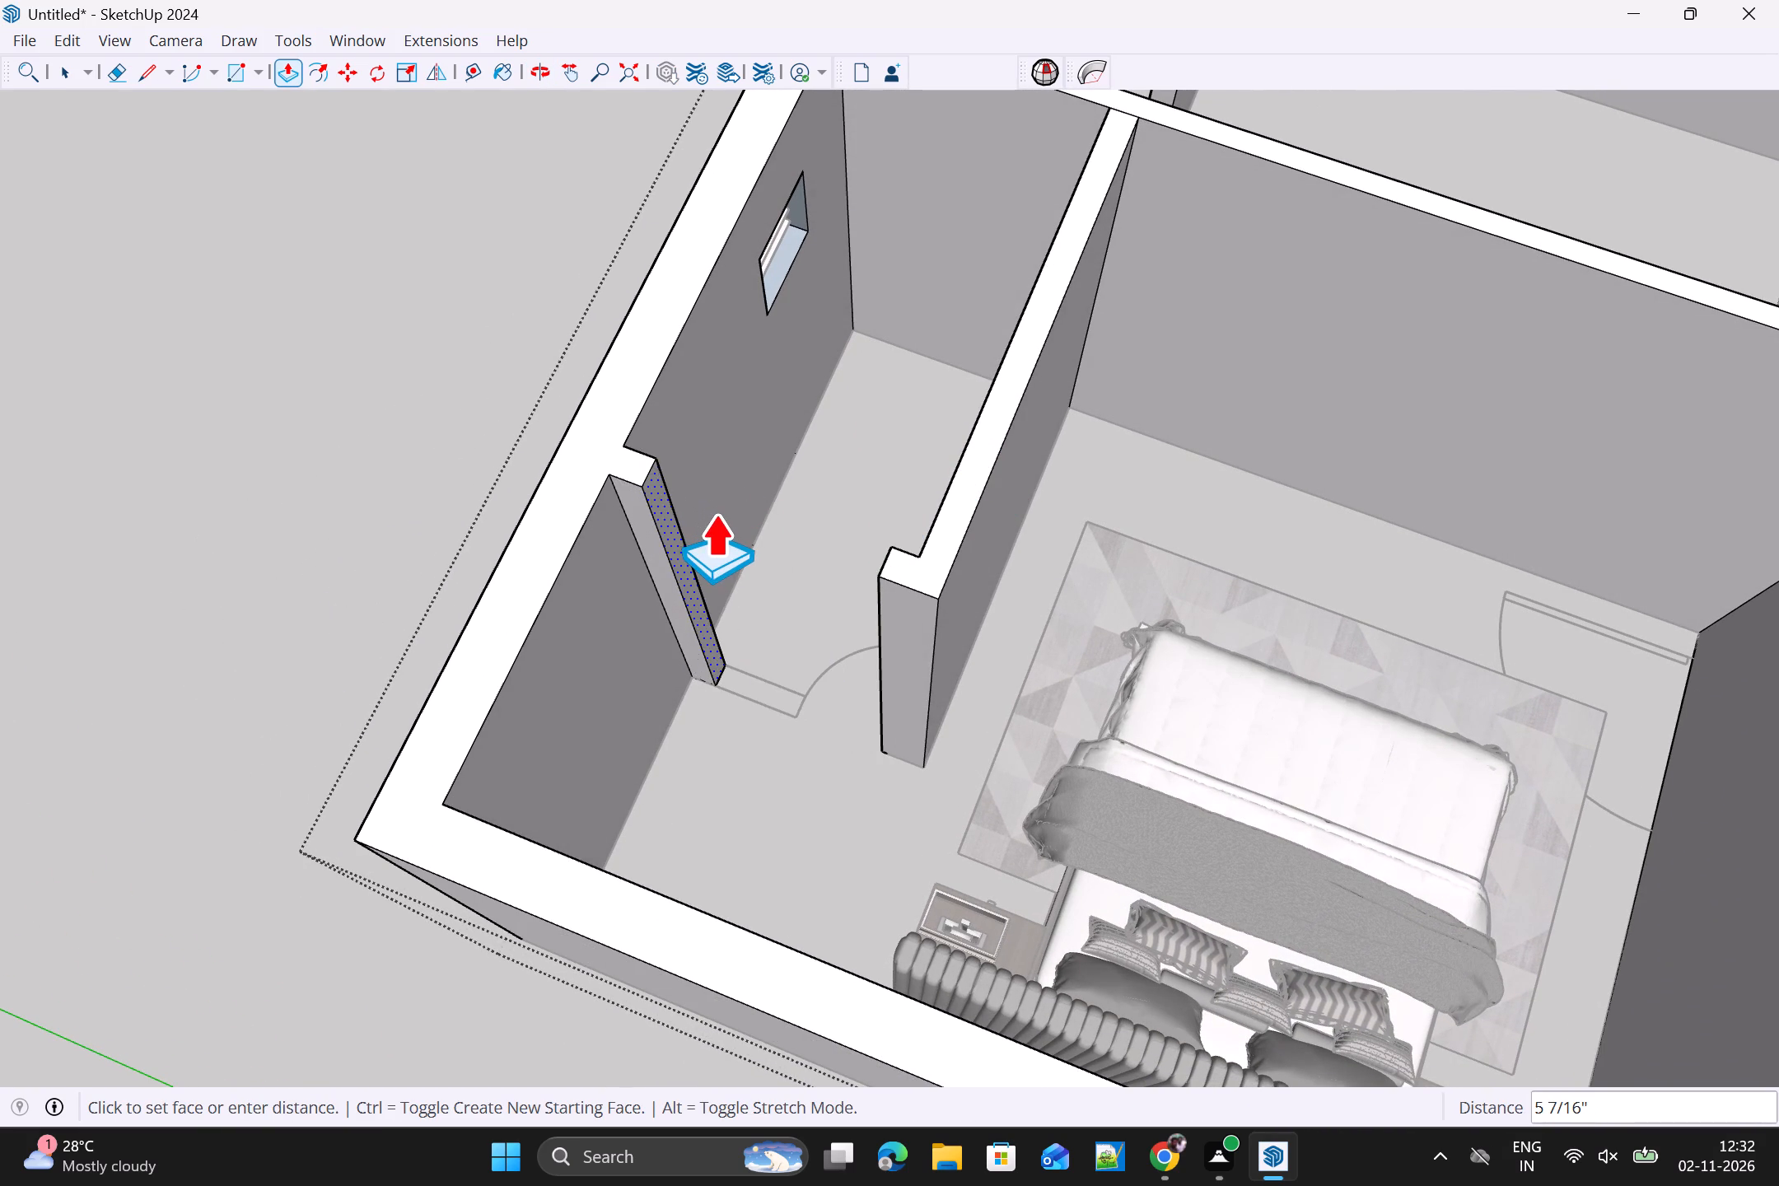
click(715, 514)
scroll(759, 538, down, 1)
middle_drag(804, 591, 920, 403)
key(space)
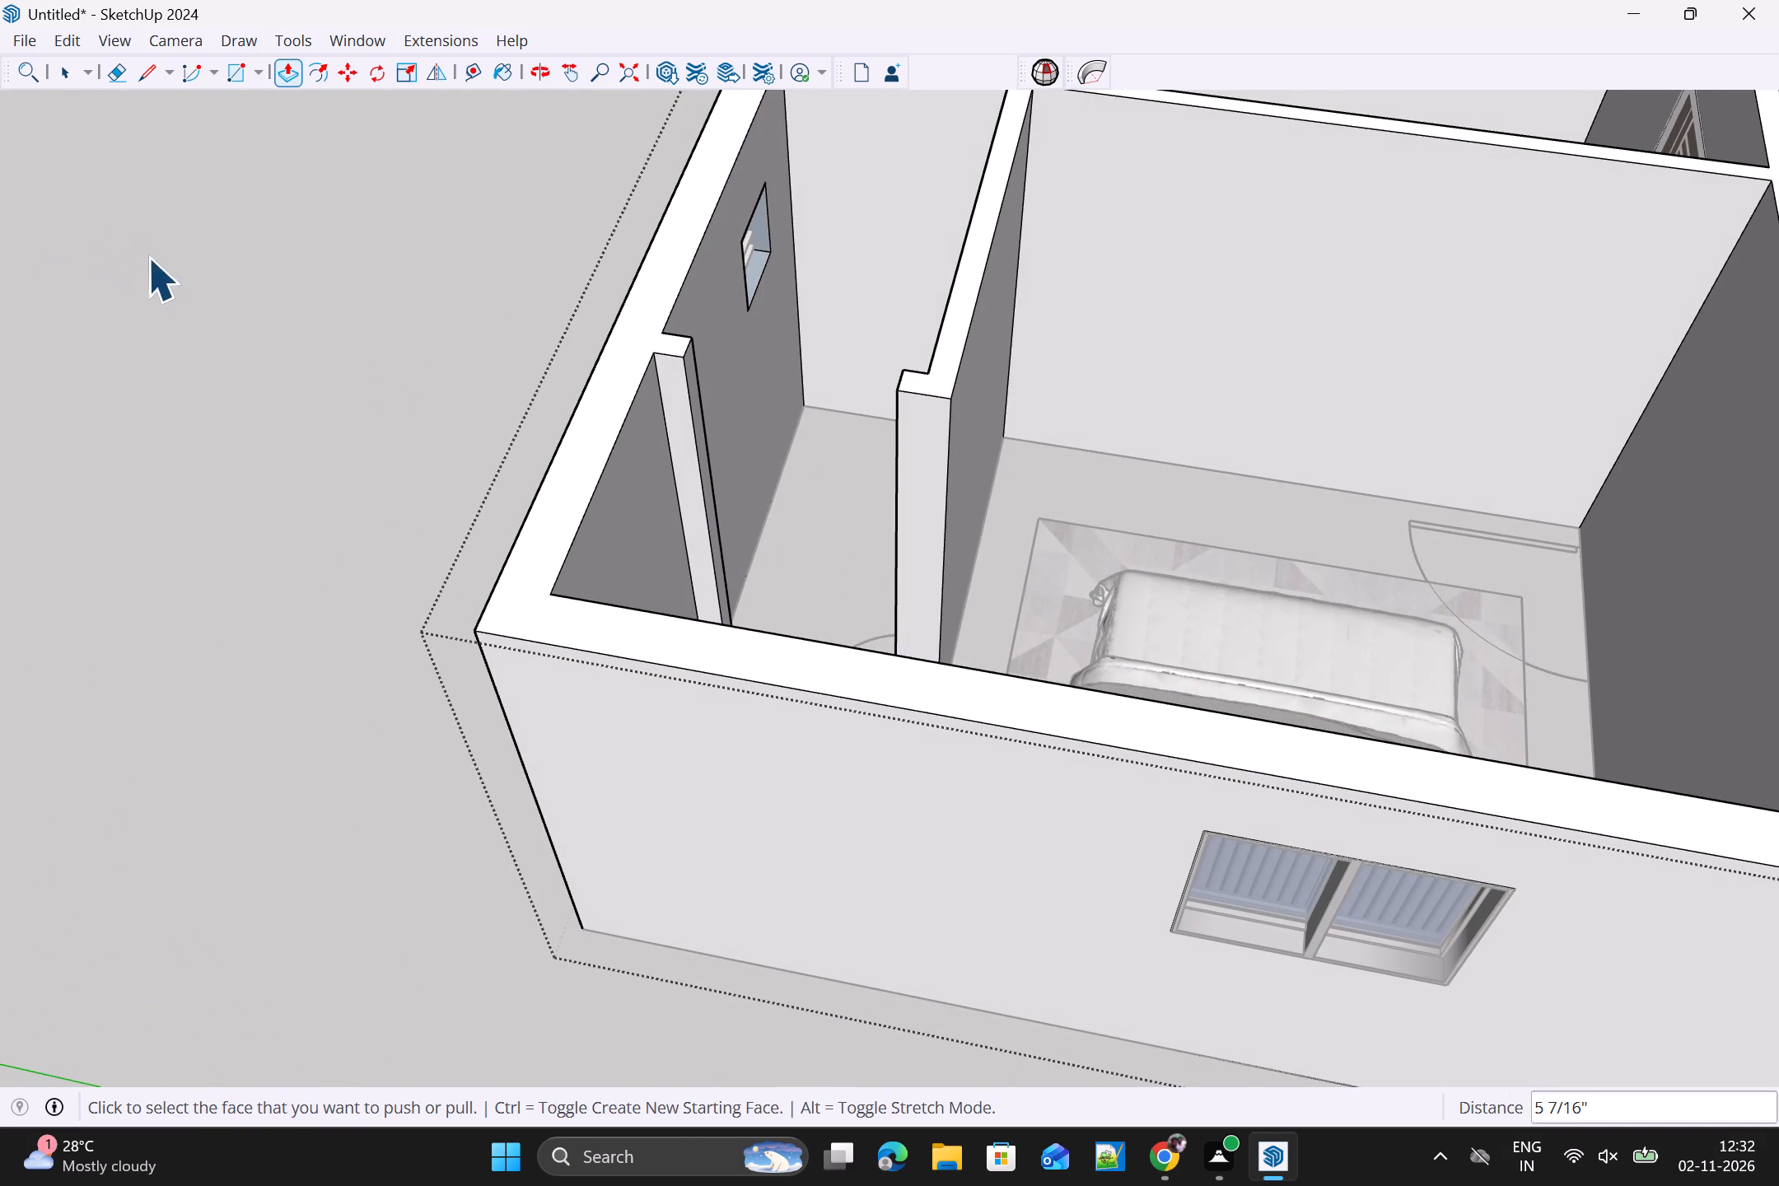
click(364, 326)
middle_drag(459, 363, 488, 652)
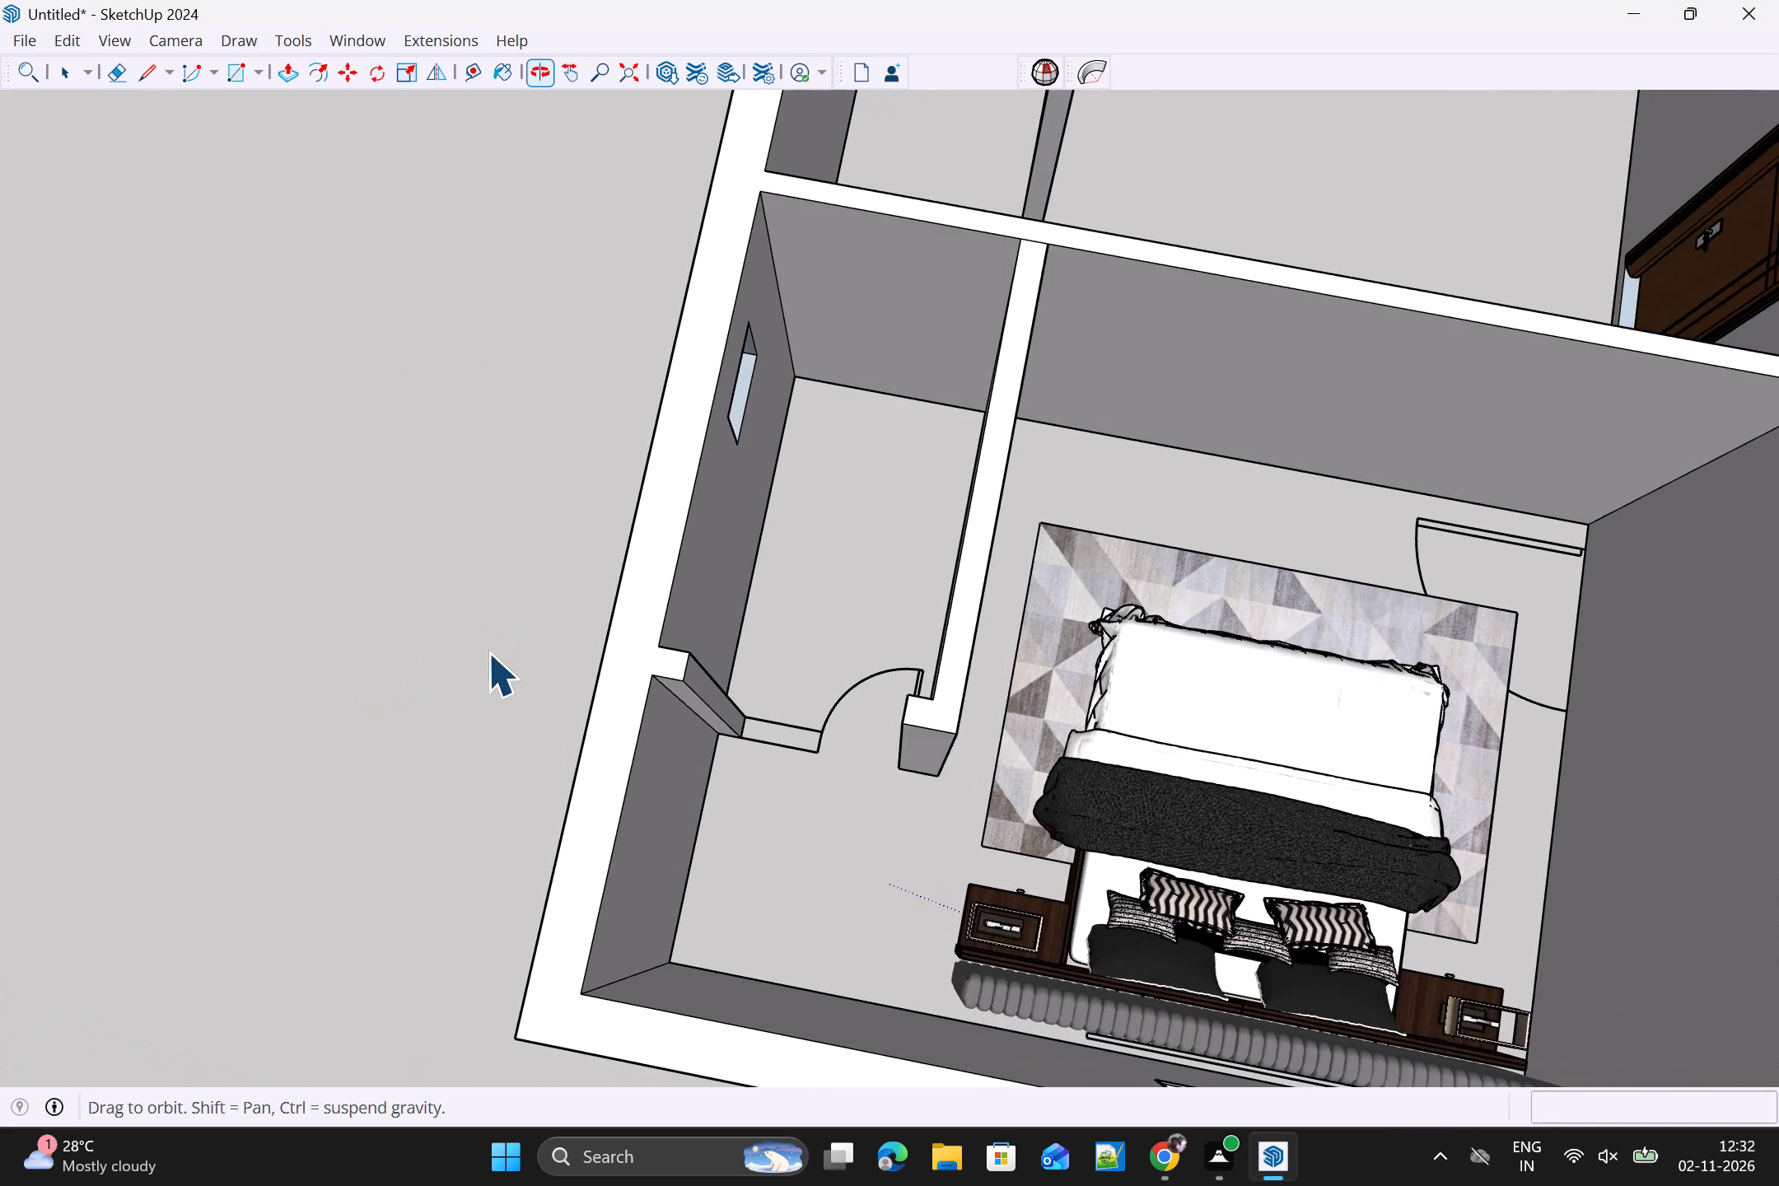
middle_drag(488, 652, 486, 653)
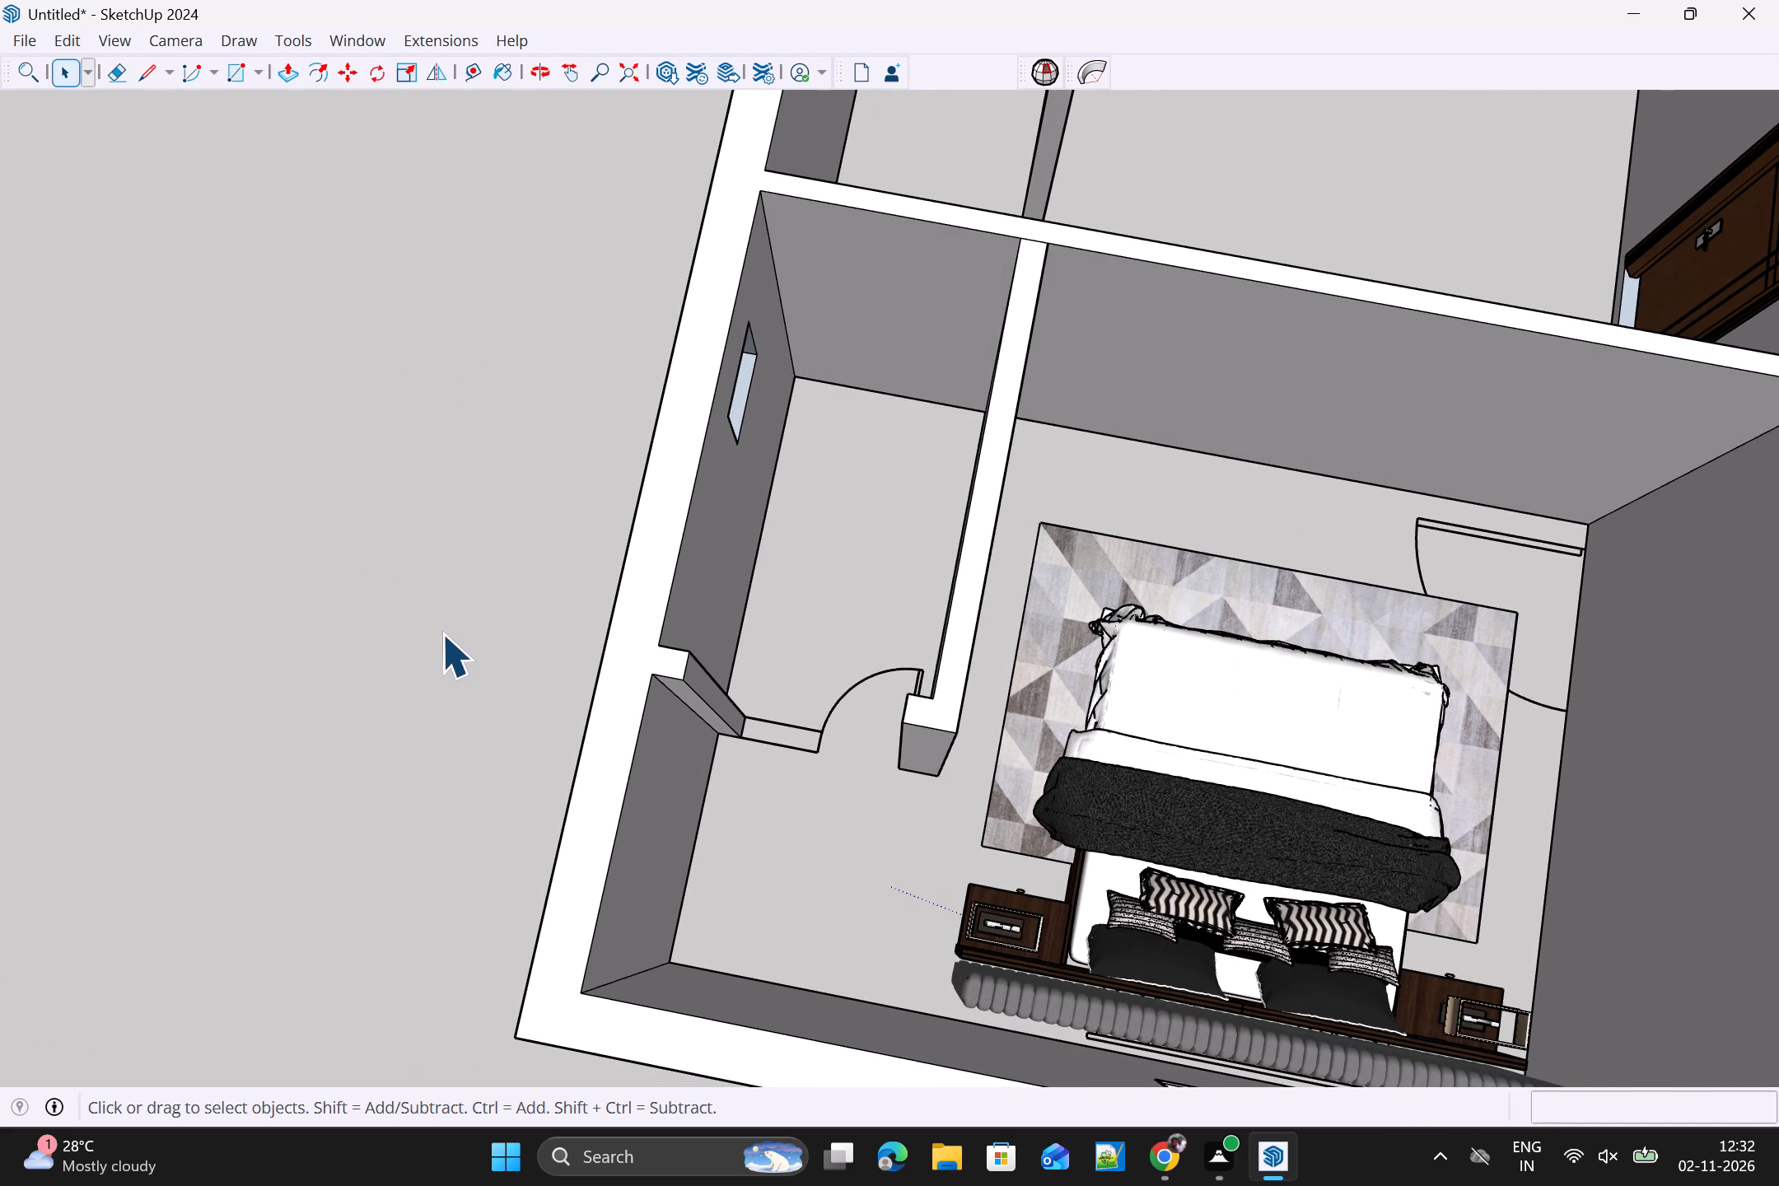
Inside the walls' group, draw a full-height rectangle 1" wide and about 8' 10 5/16" high on the stub's end face.
middle_drag(766, 639, 684, 385)
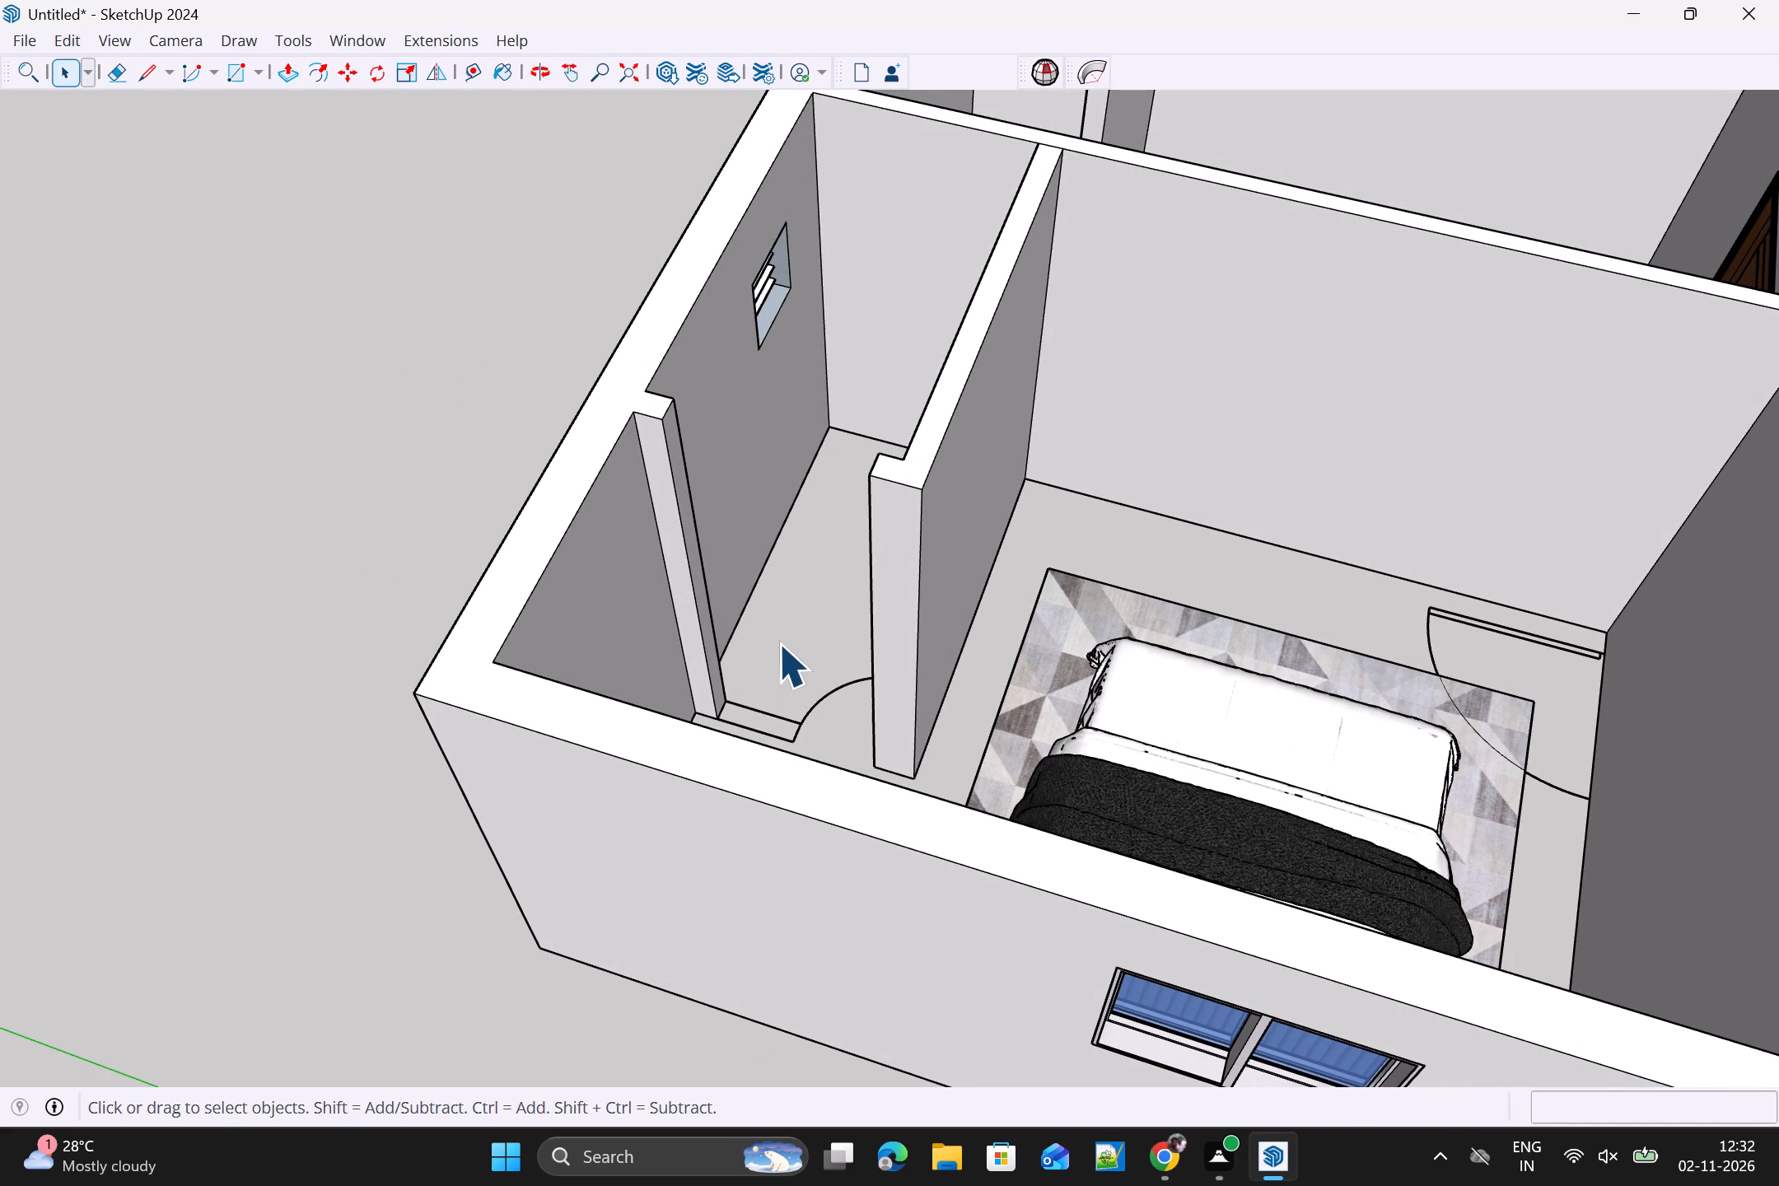
triple_click(717, 633)
scroll(731, 647, up, 1)
middle_drag(658, 665, 342, 605)
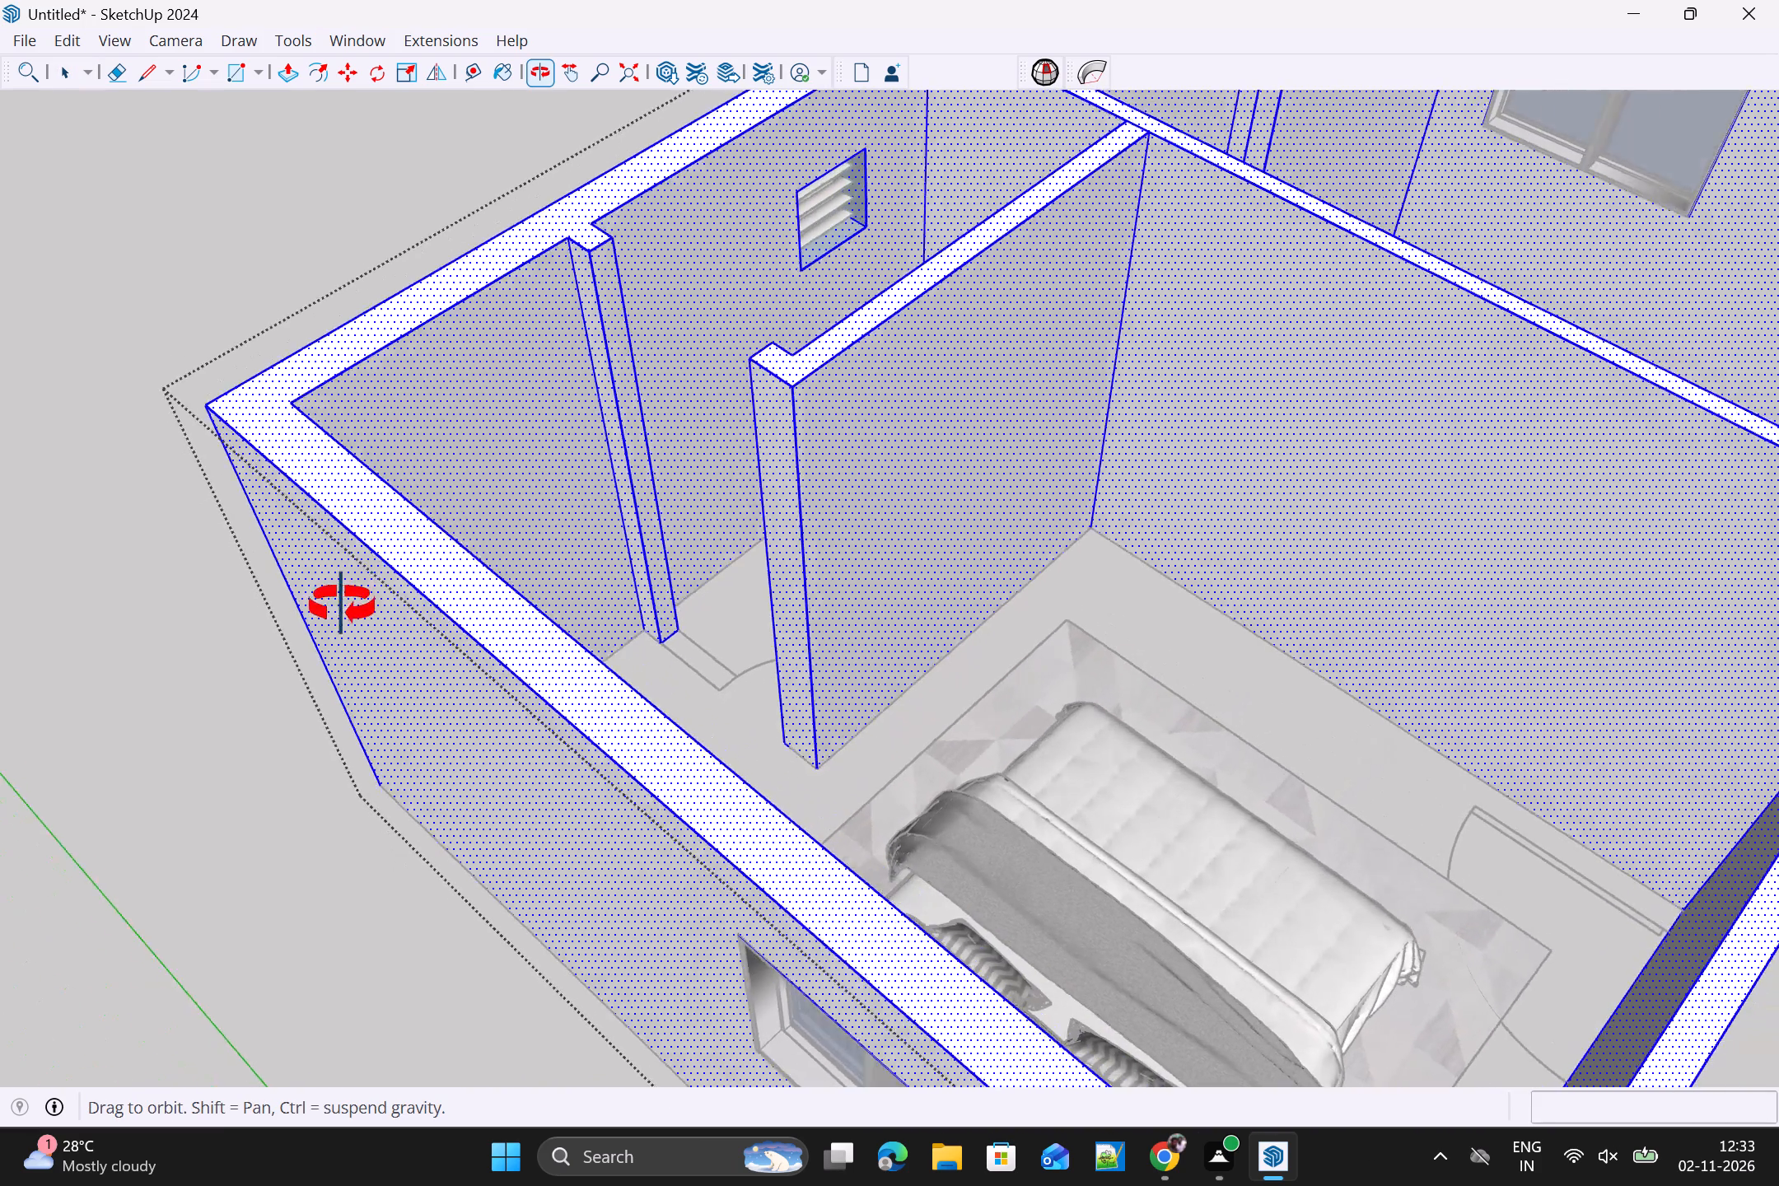
middle_drag(342, 605, 338, 607)
double_click(625, 408)
click(625, 408)
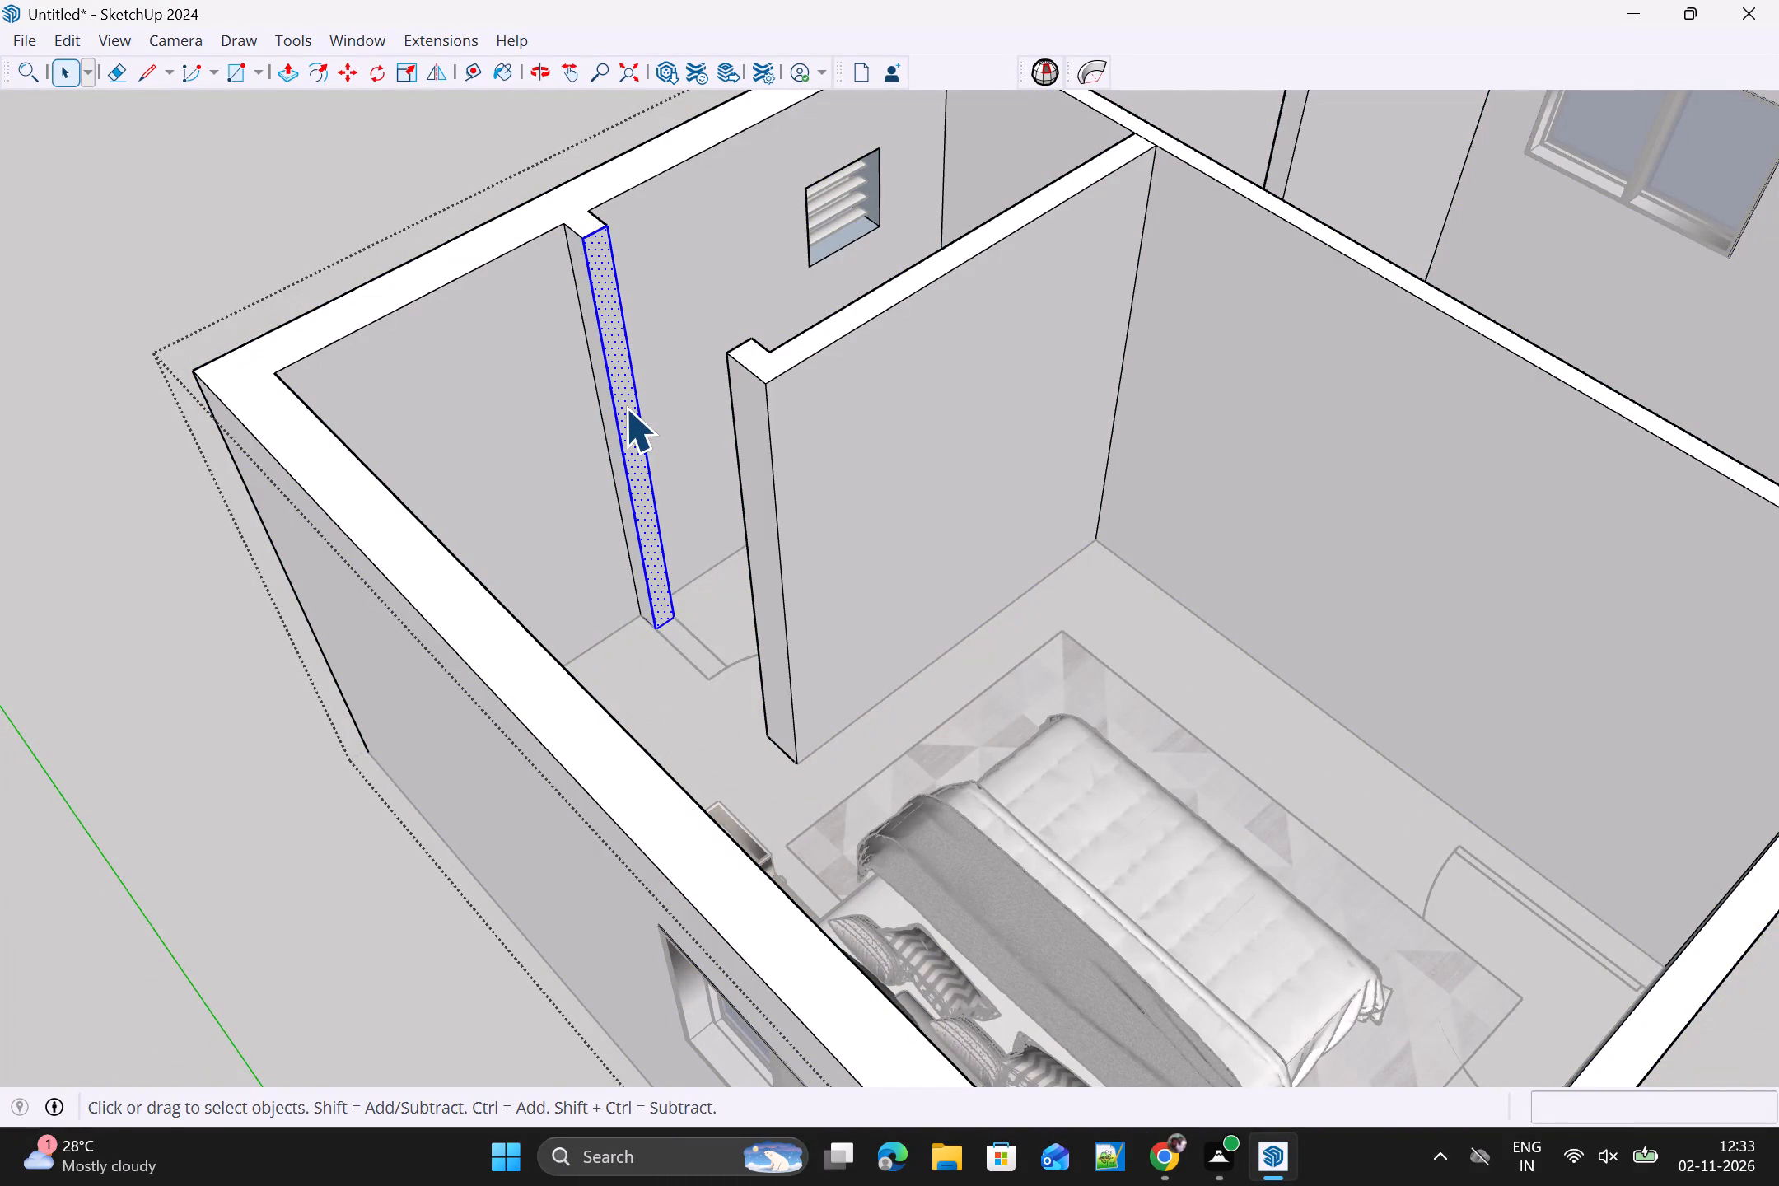
key(r)
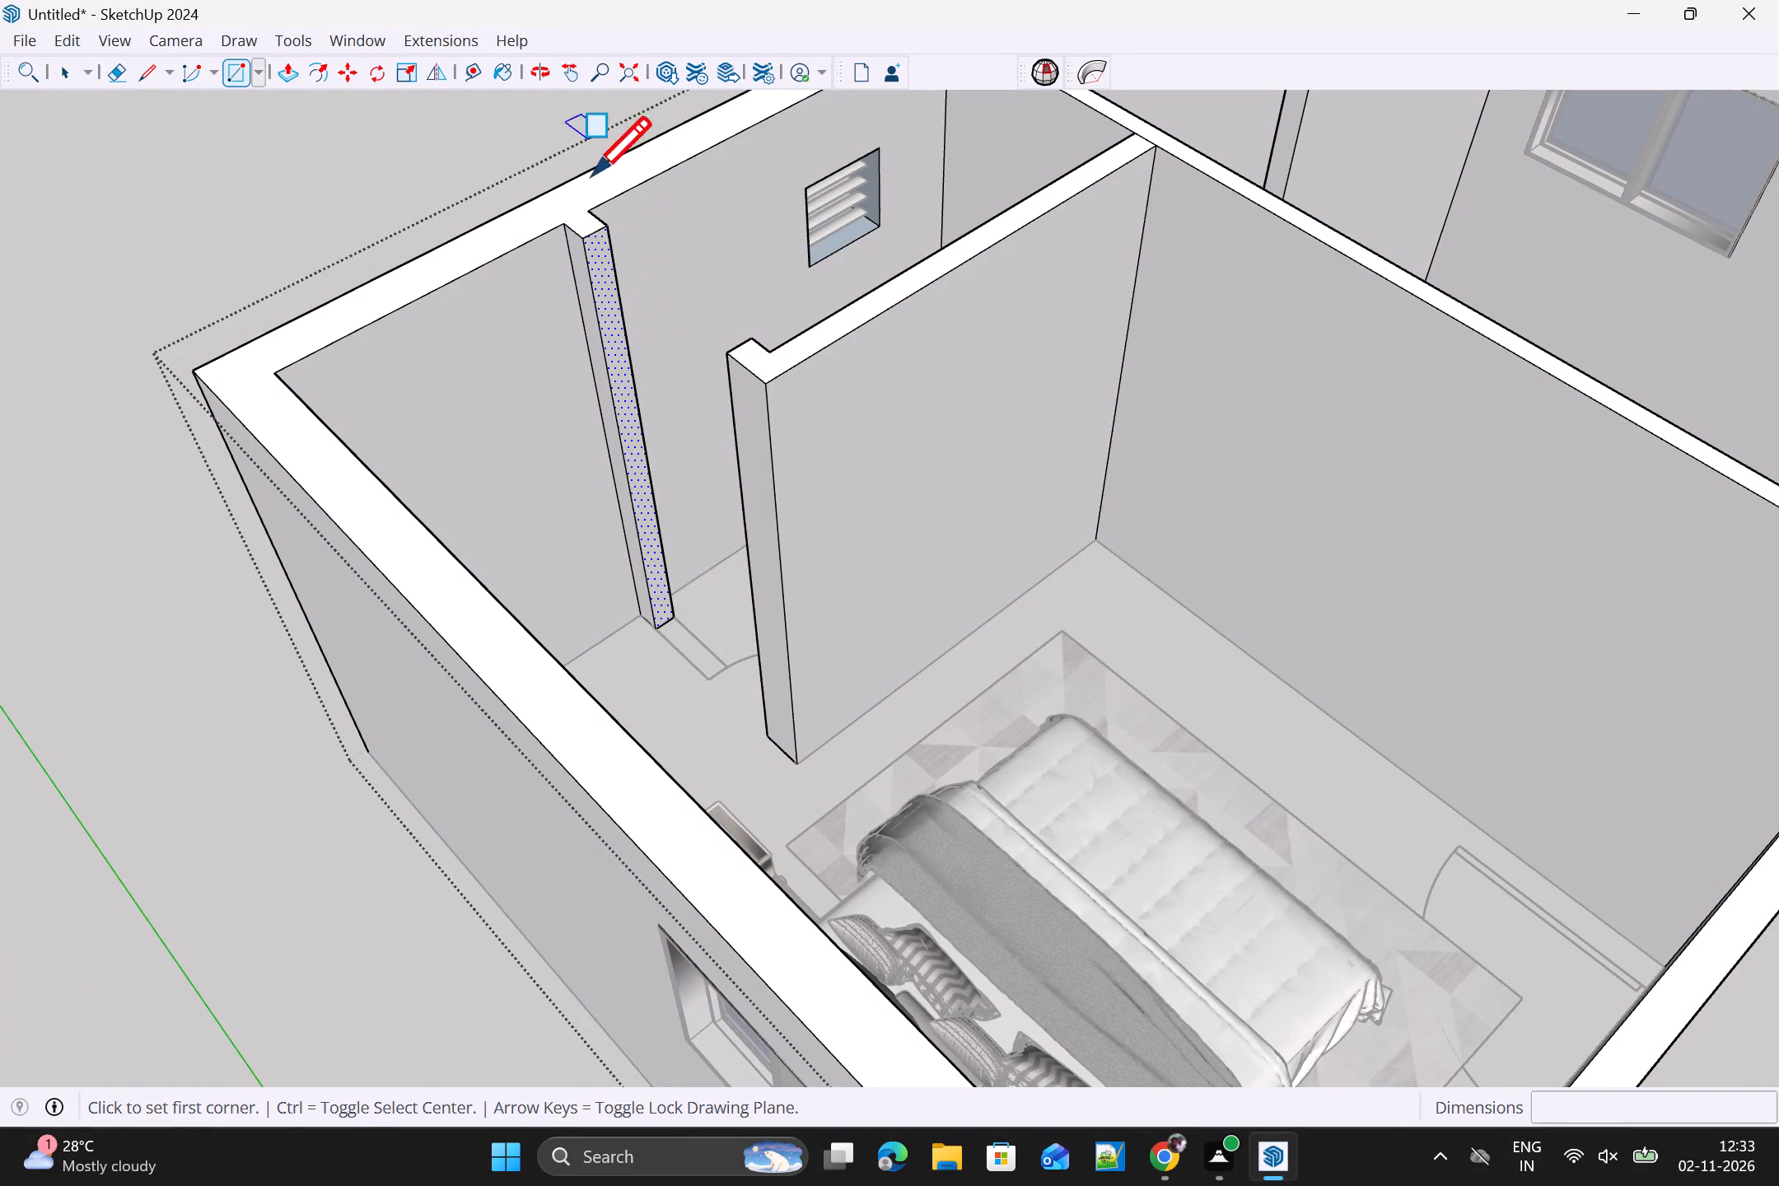
scroll(571, 306, up, 9)
scroll(600, 177, up, 4)
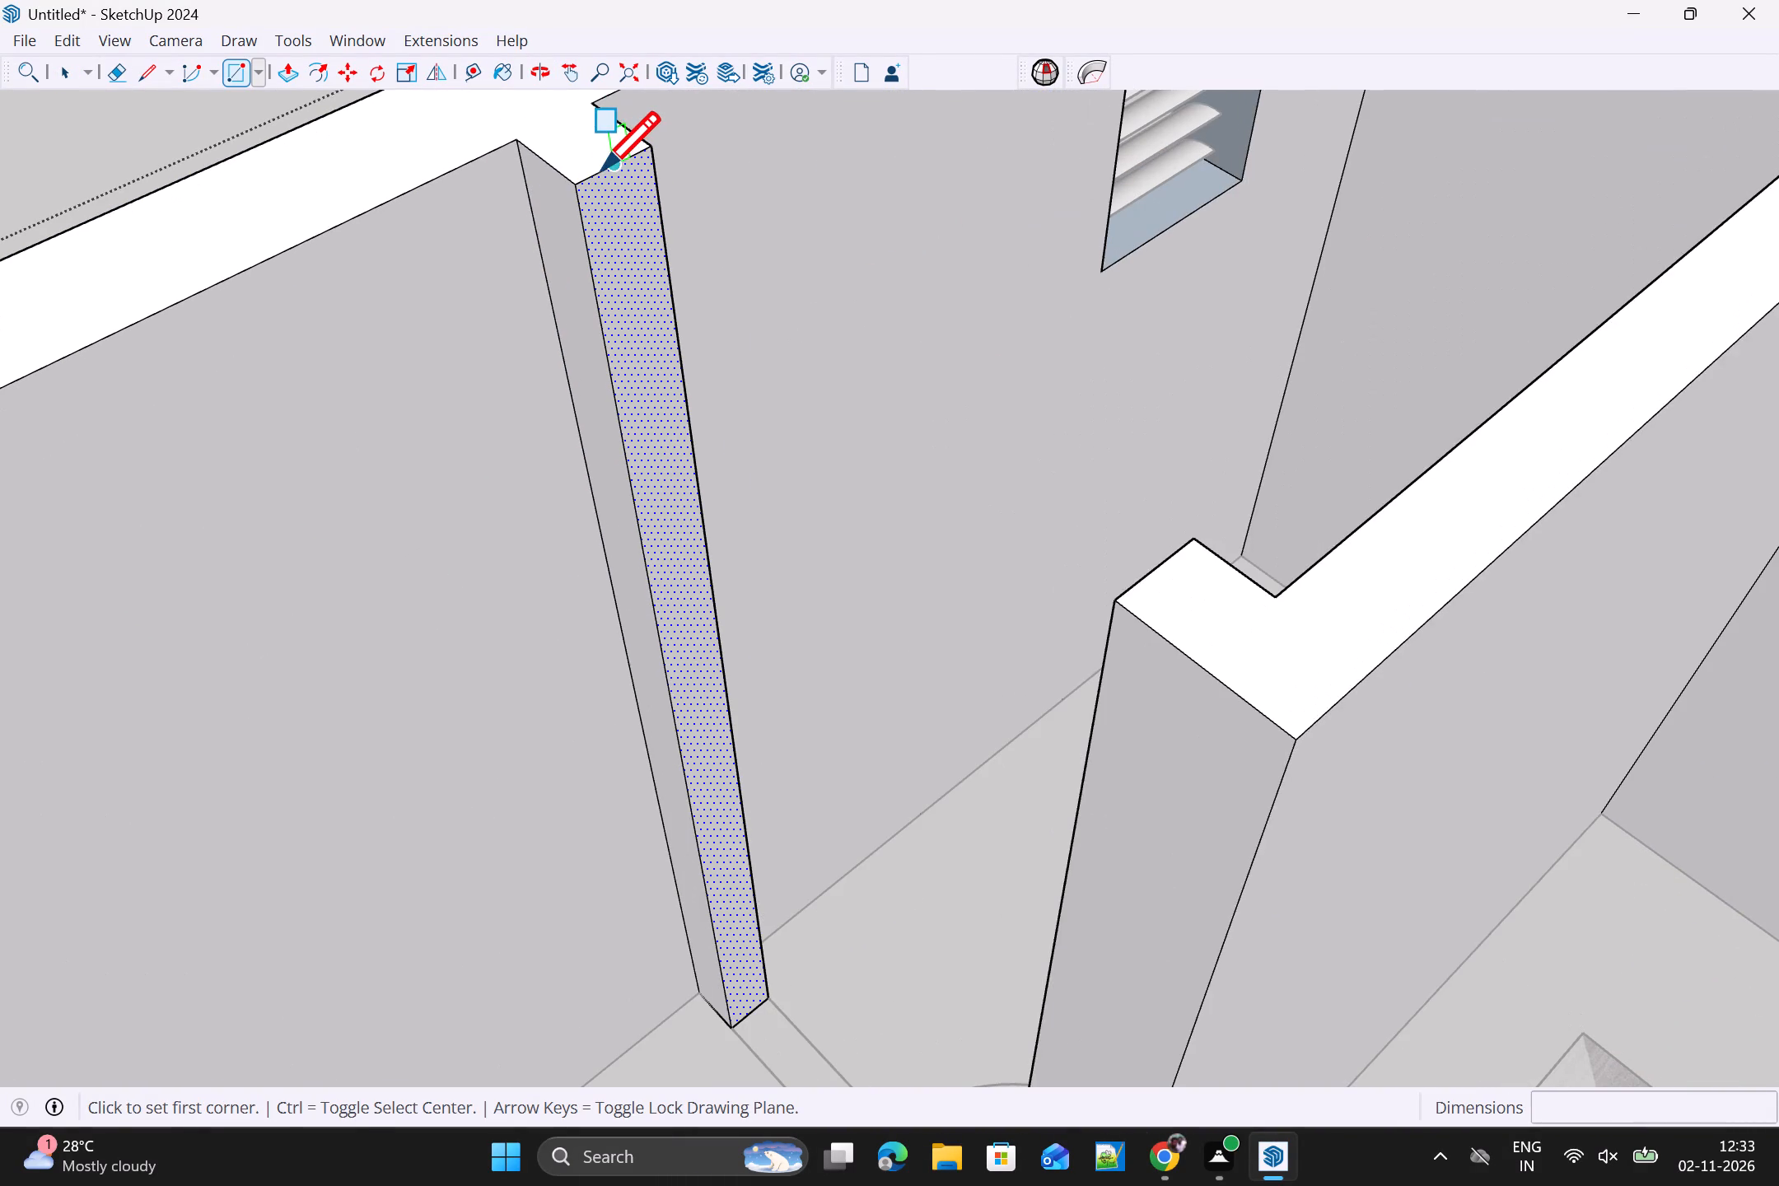
click(595, 168)
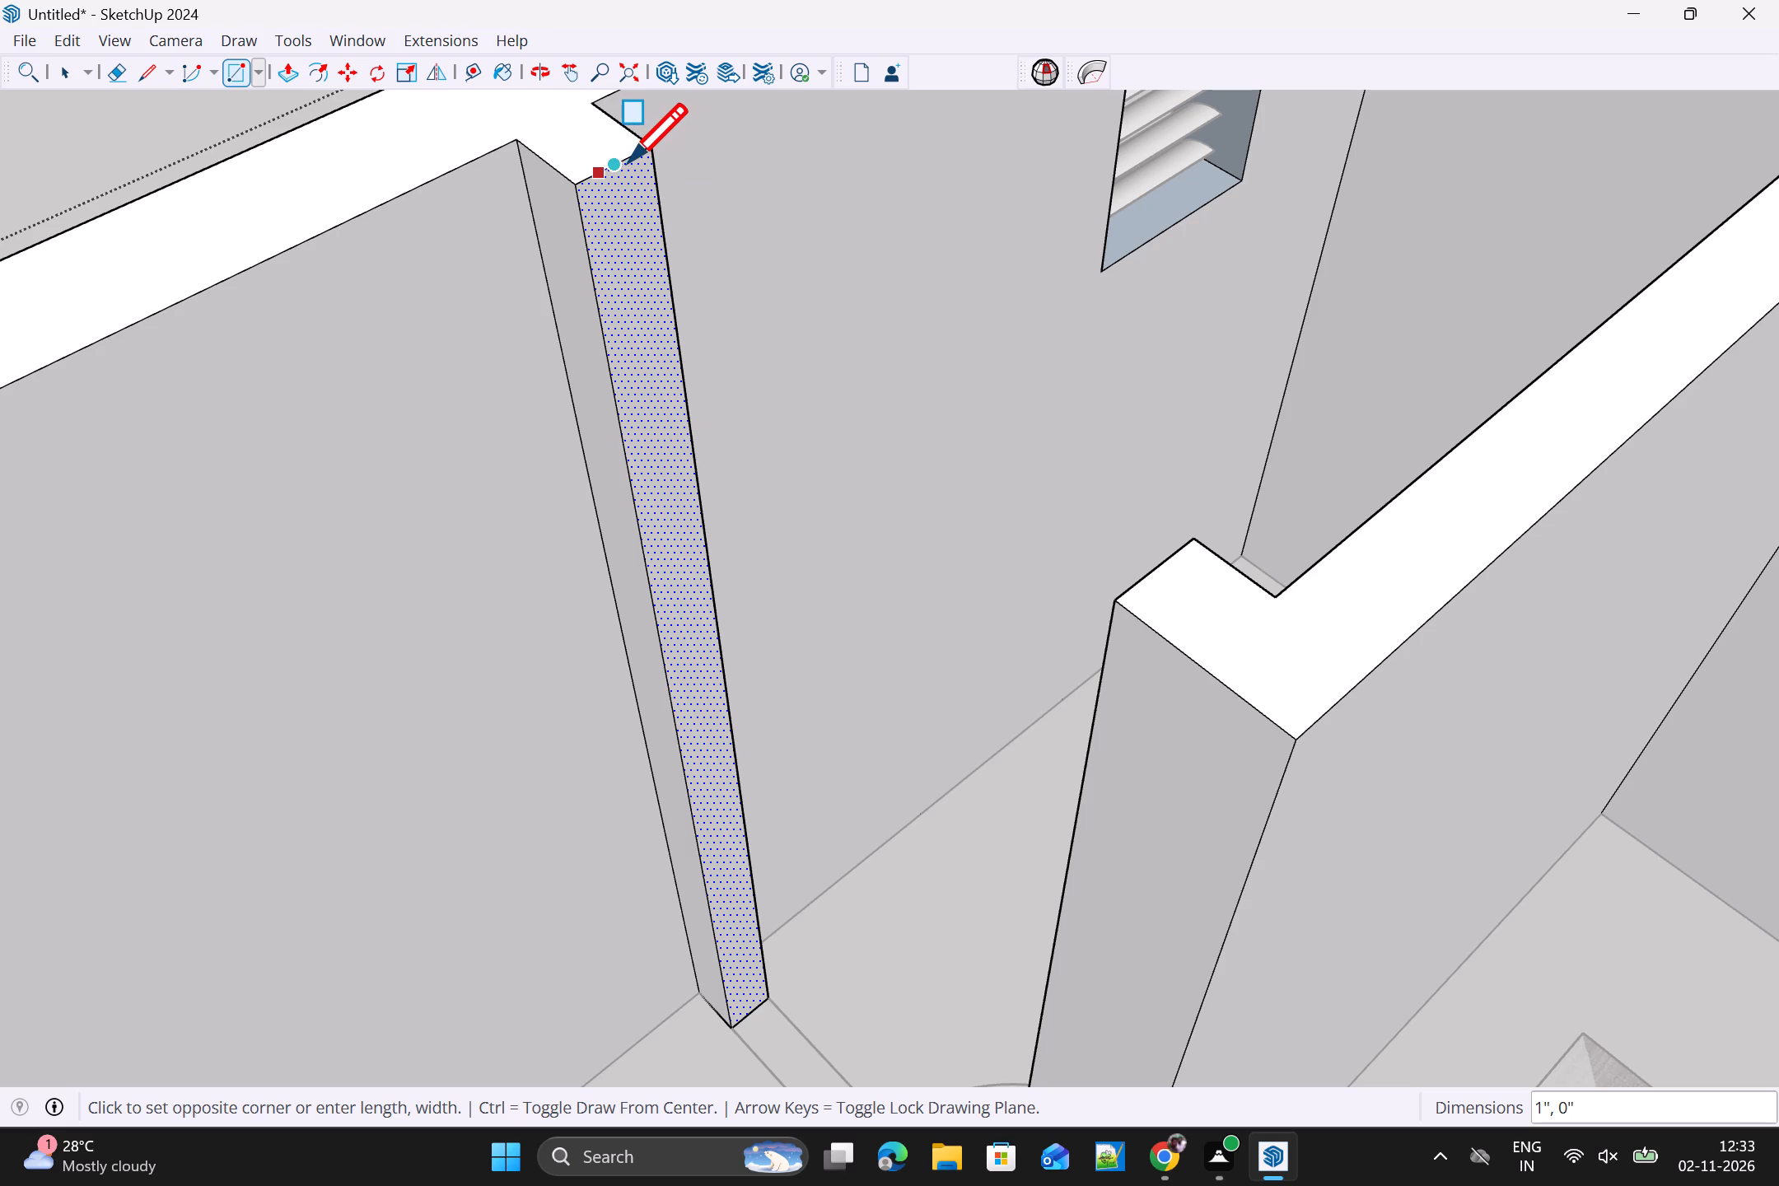
click(627, 162)
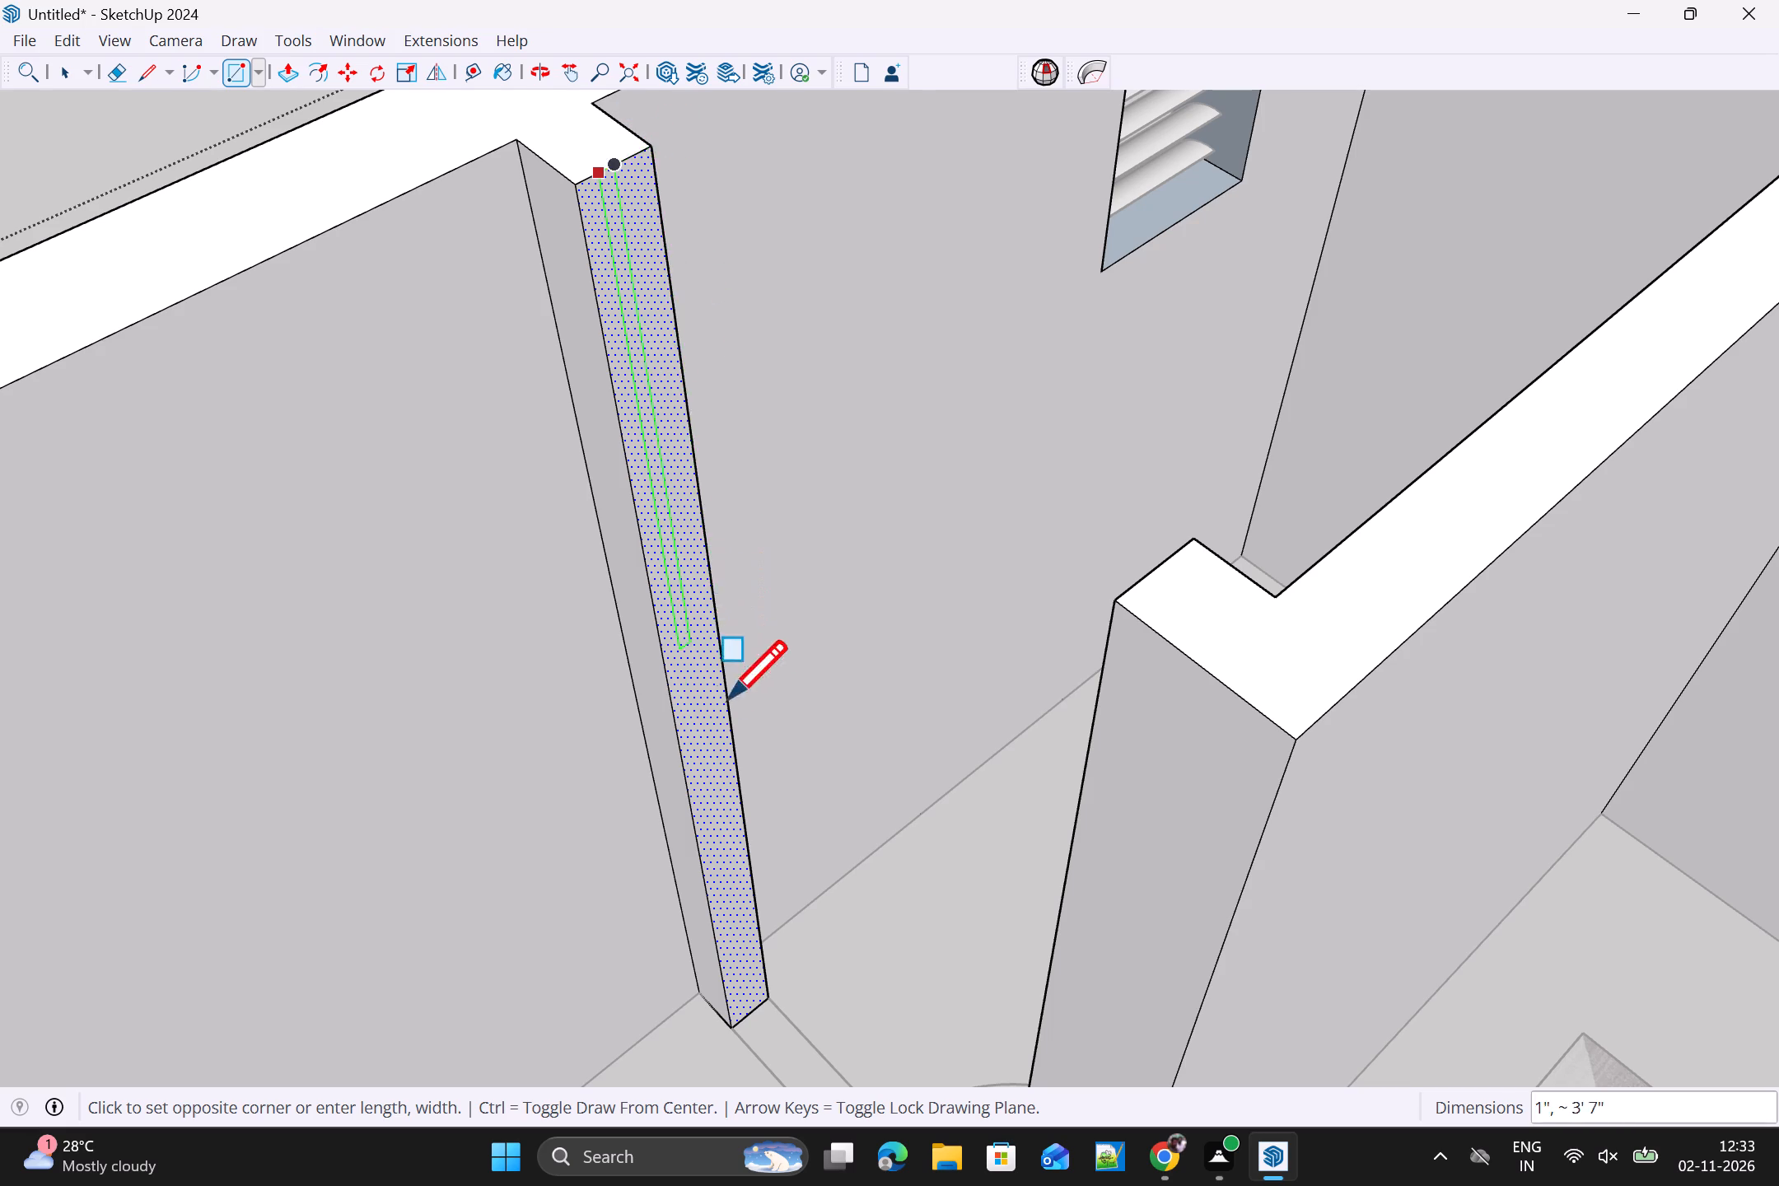
scroll(759, 1016, up, 3)
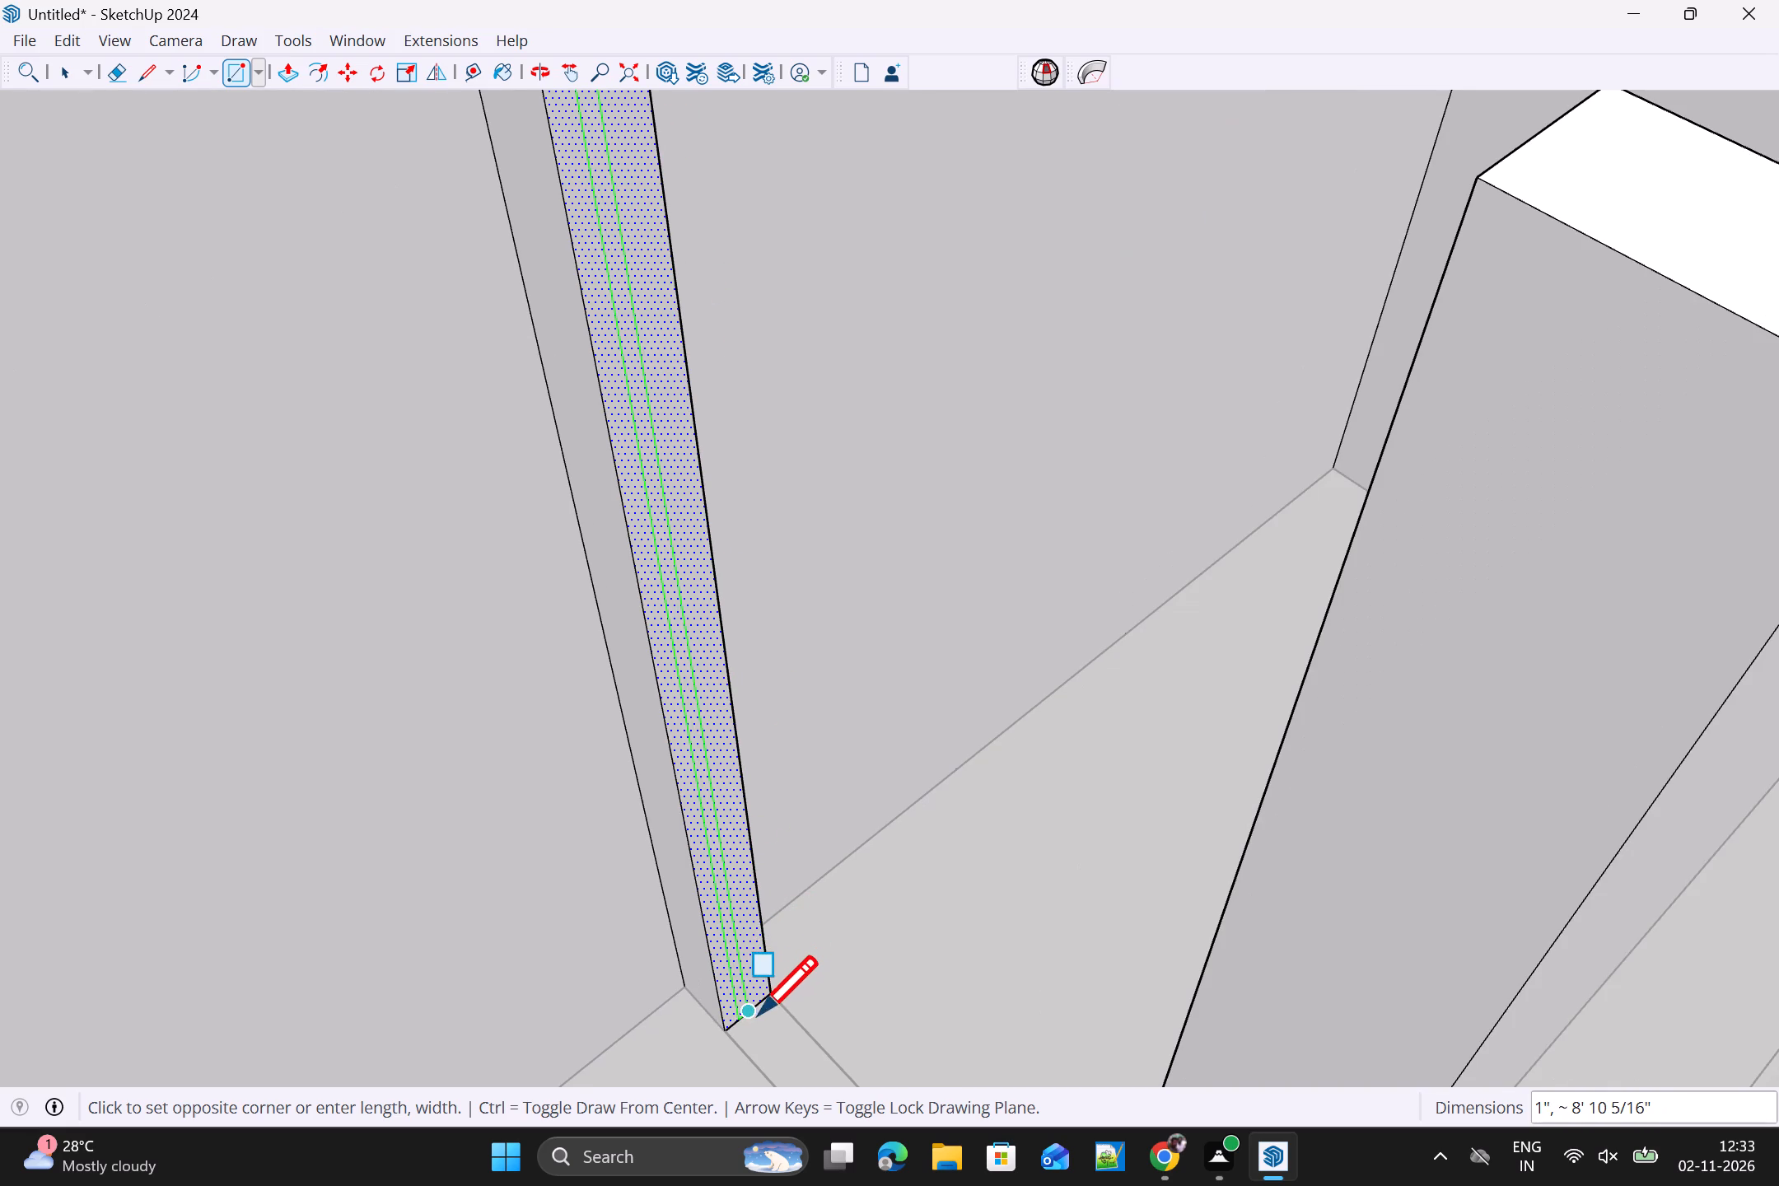
click(758, 1011)
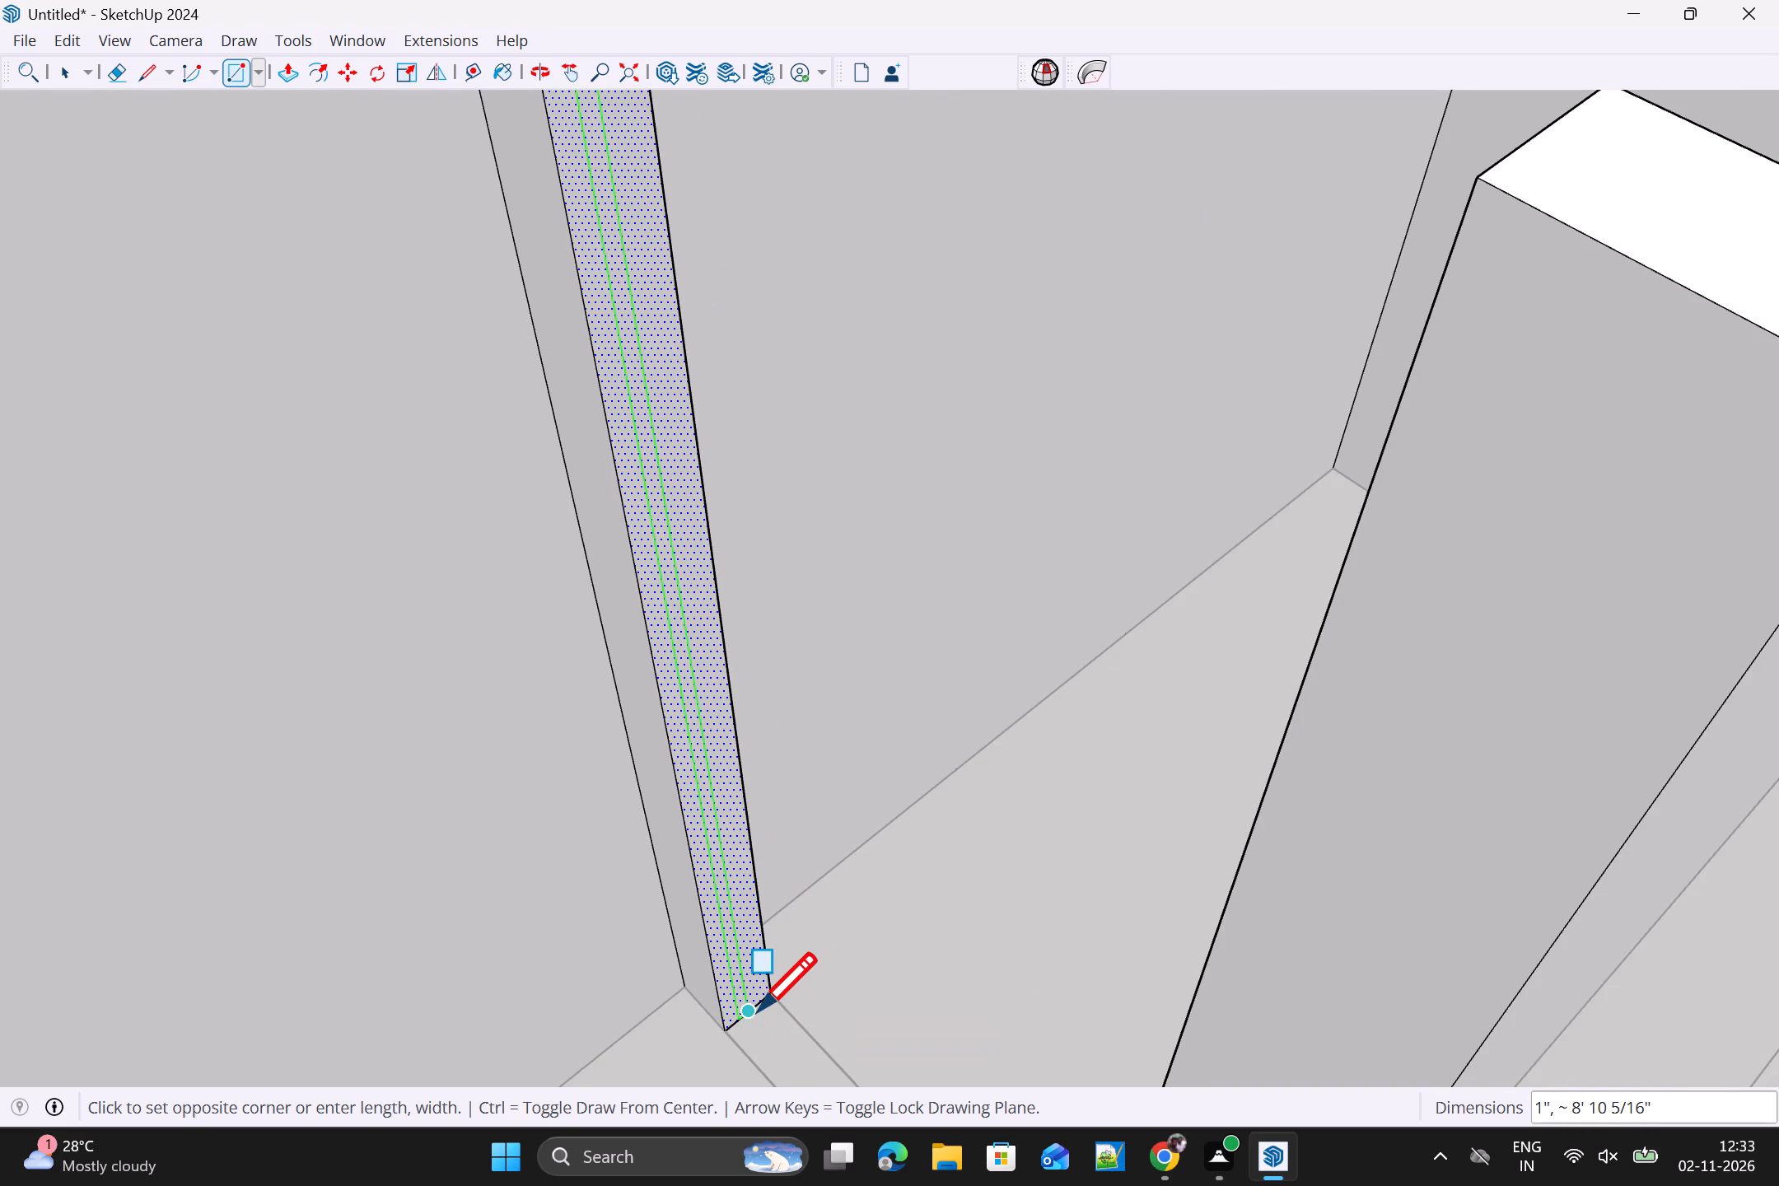
scroll(760, 1014, down, 2)
middle_drag(746, 1006, 923, 1086)
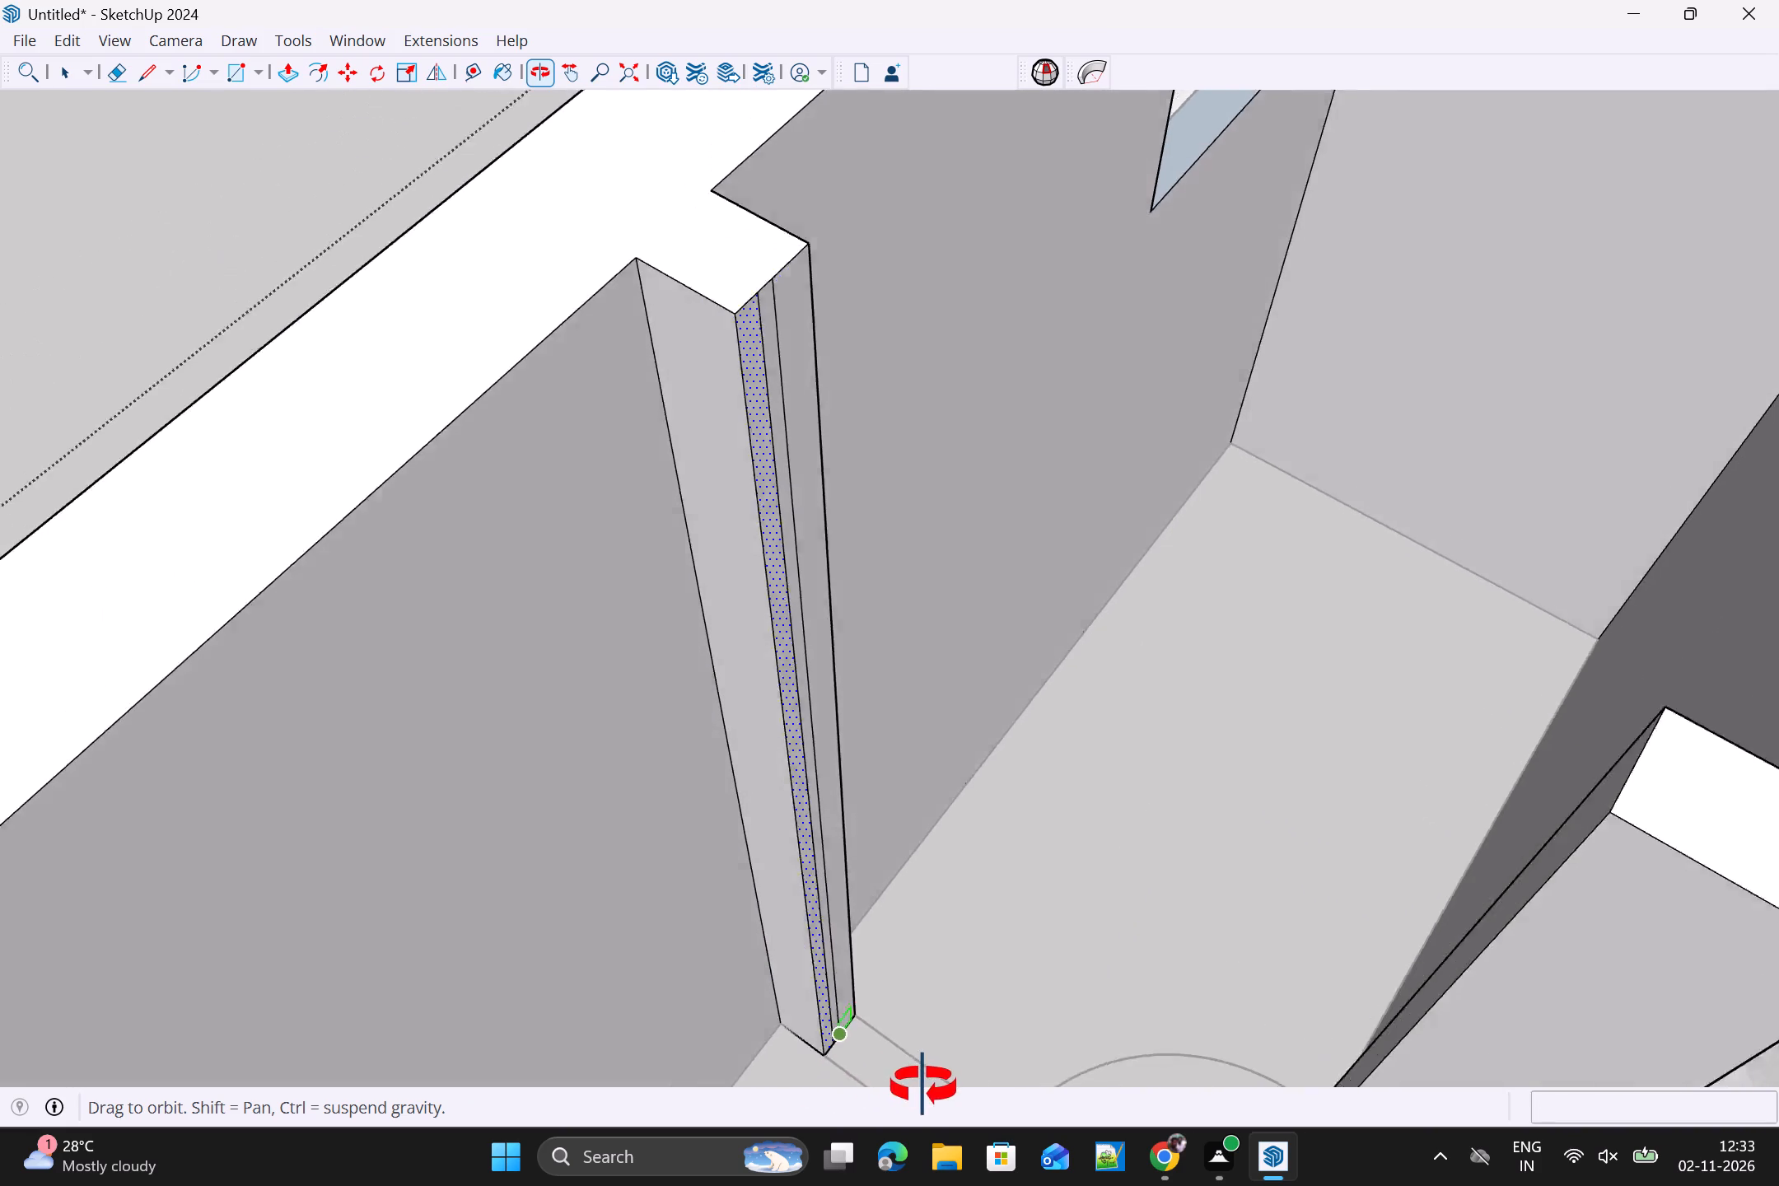
middle_drag(923, 1086, 745, 1040)
key(space)
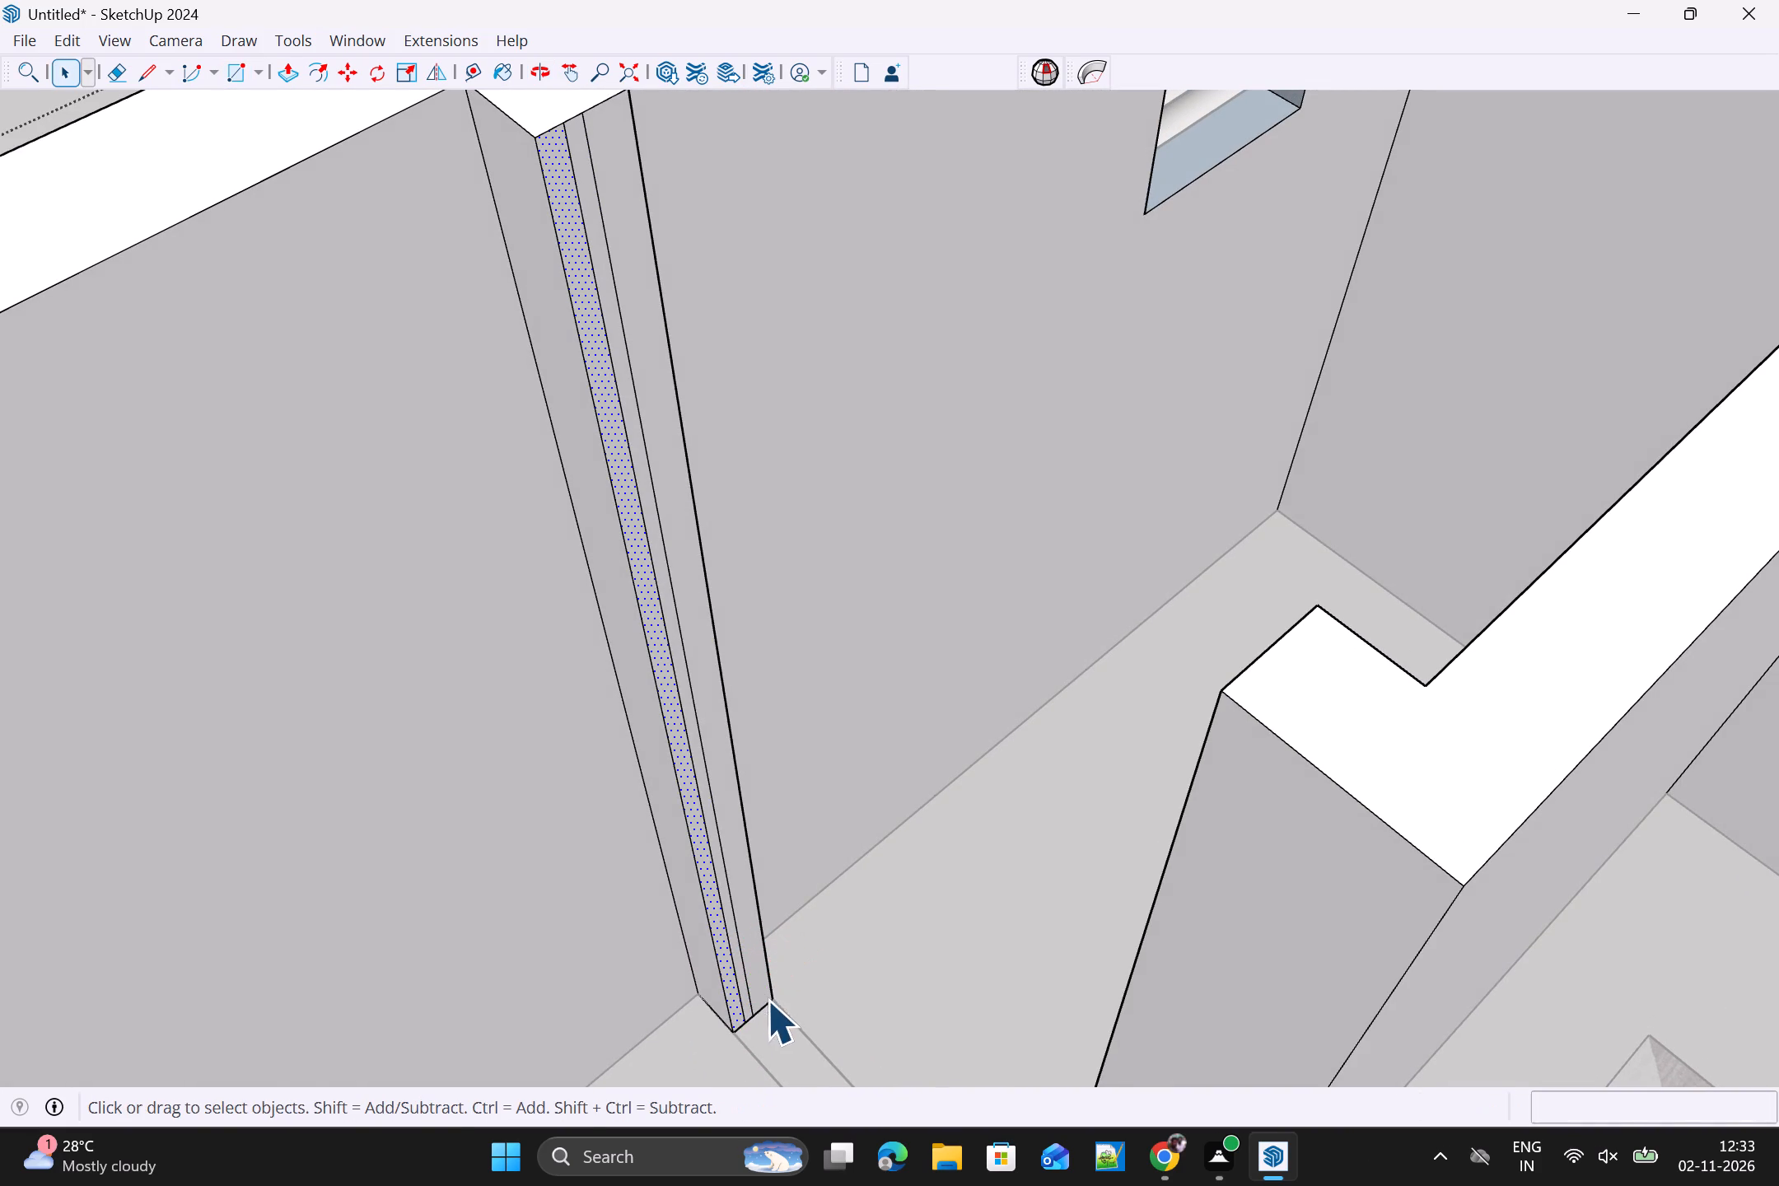
click(750, 1013)
scroll(750, 1013, up, 2)
scroll(755, 1013, down, 5)
Draw a full-height rectangle about 7/16" wide and 8' 10 5/16" high at the middle of the partition's return end face.
middle_drag(764, 1030, 782, 1047)
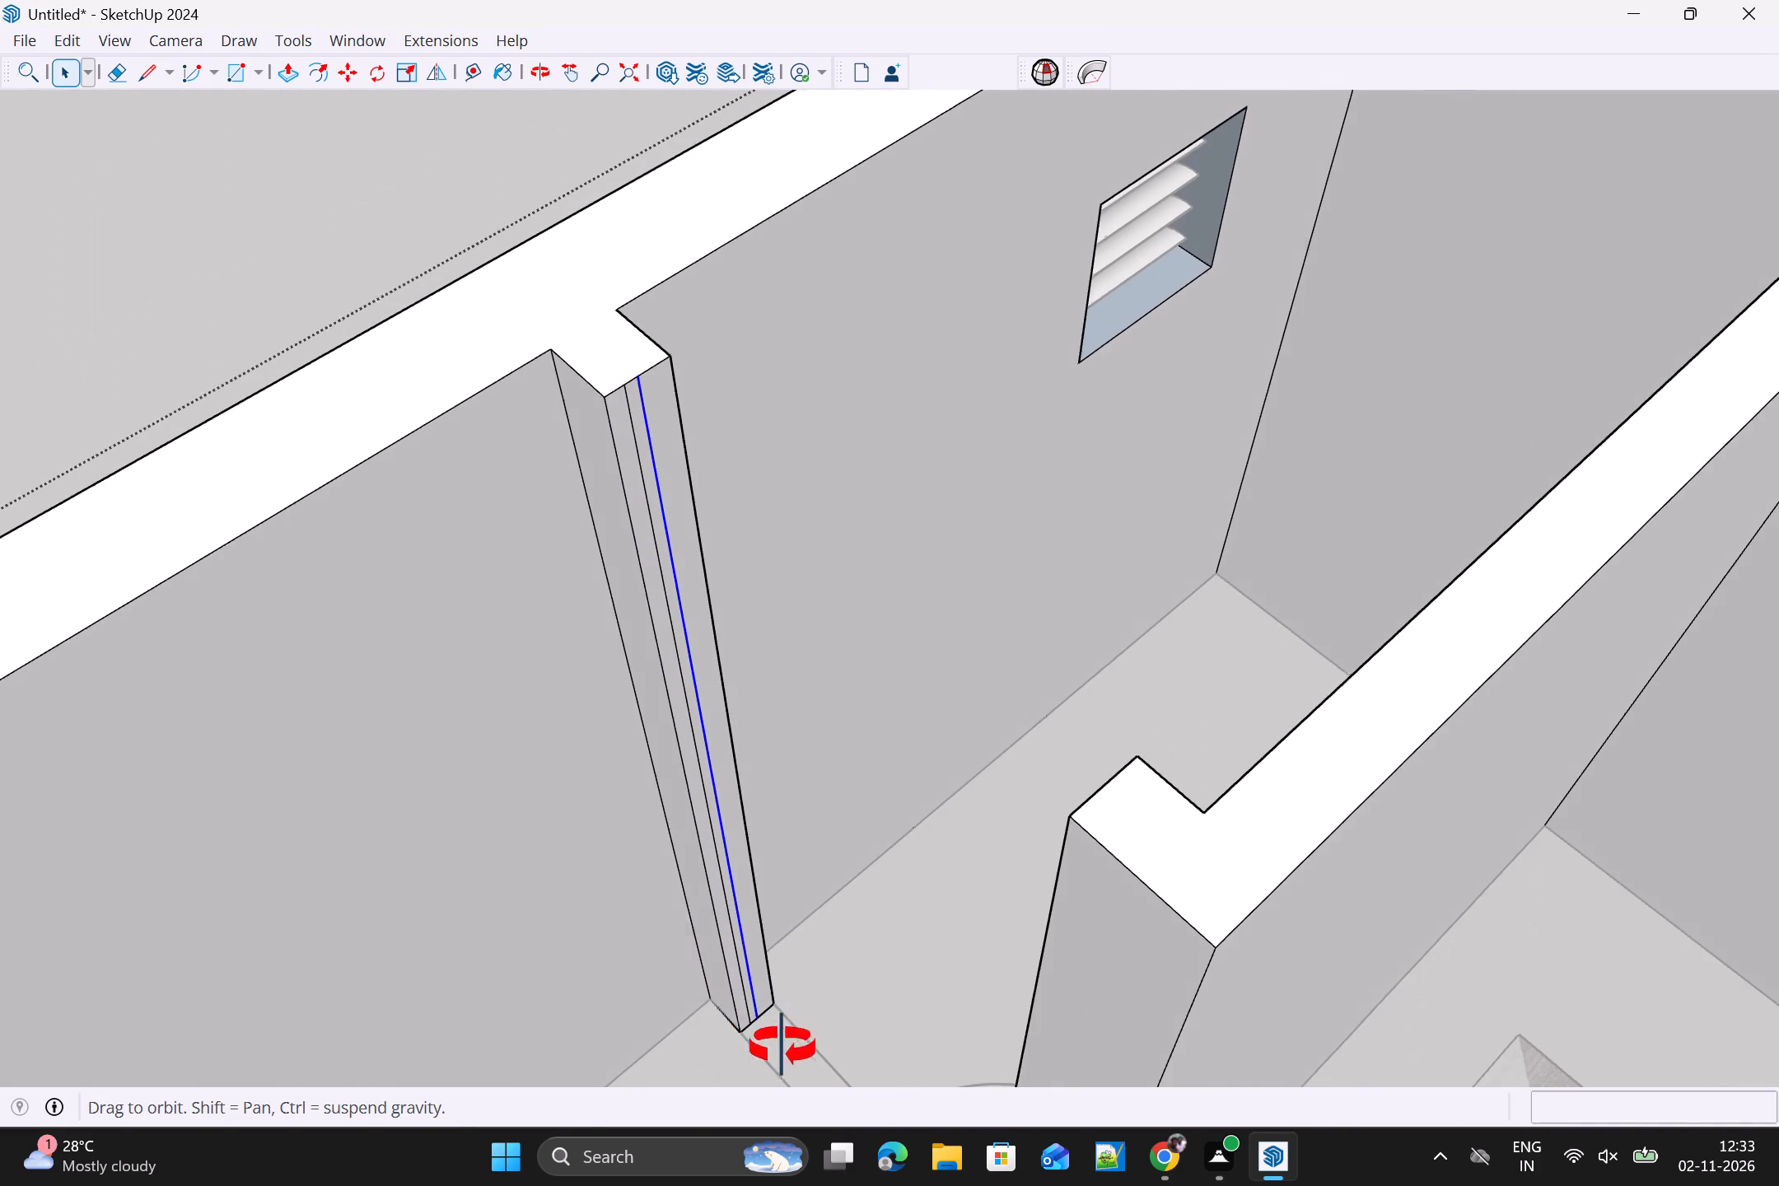
middle_drag(782, 1047, 1361, 1110)
scroll(979, 881, down, 3)
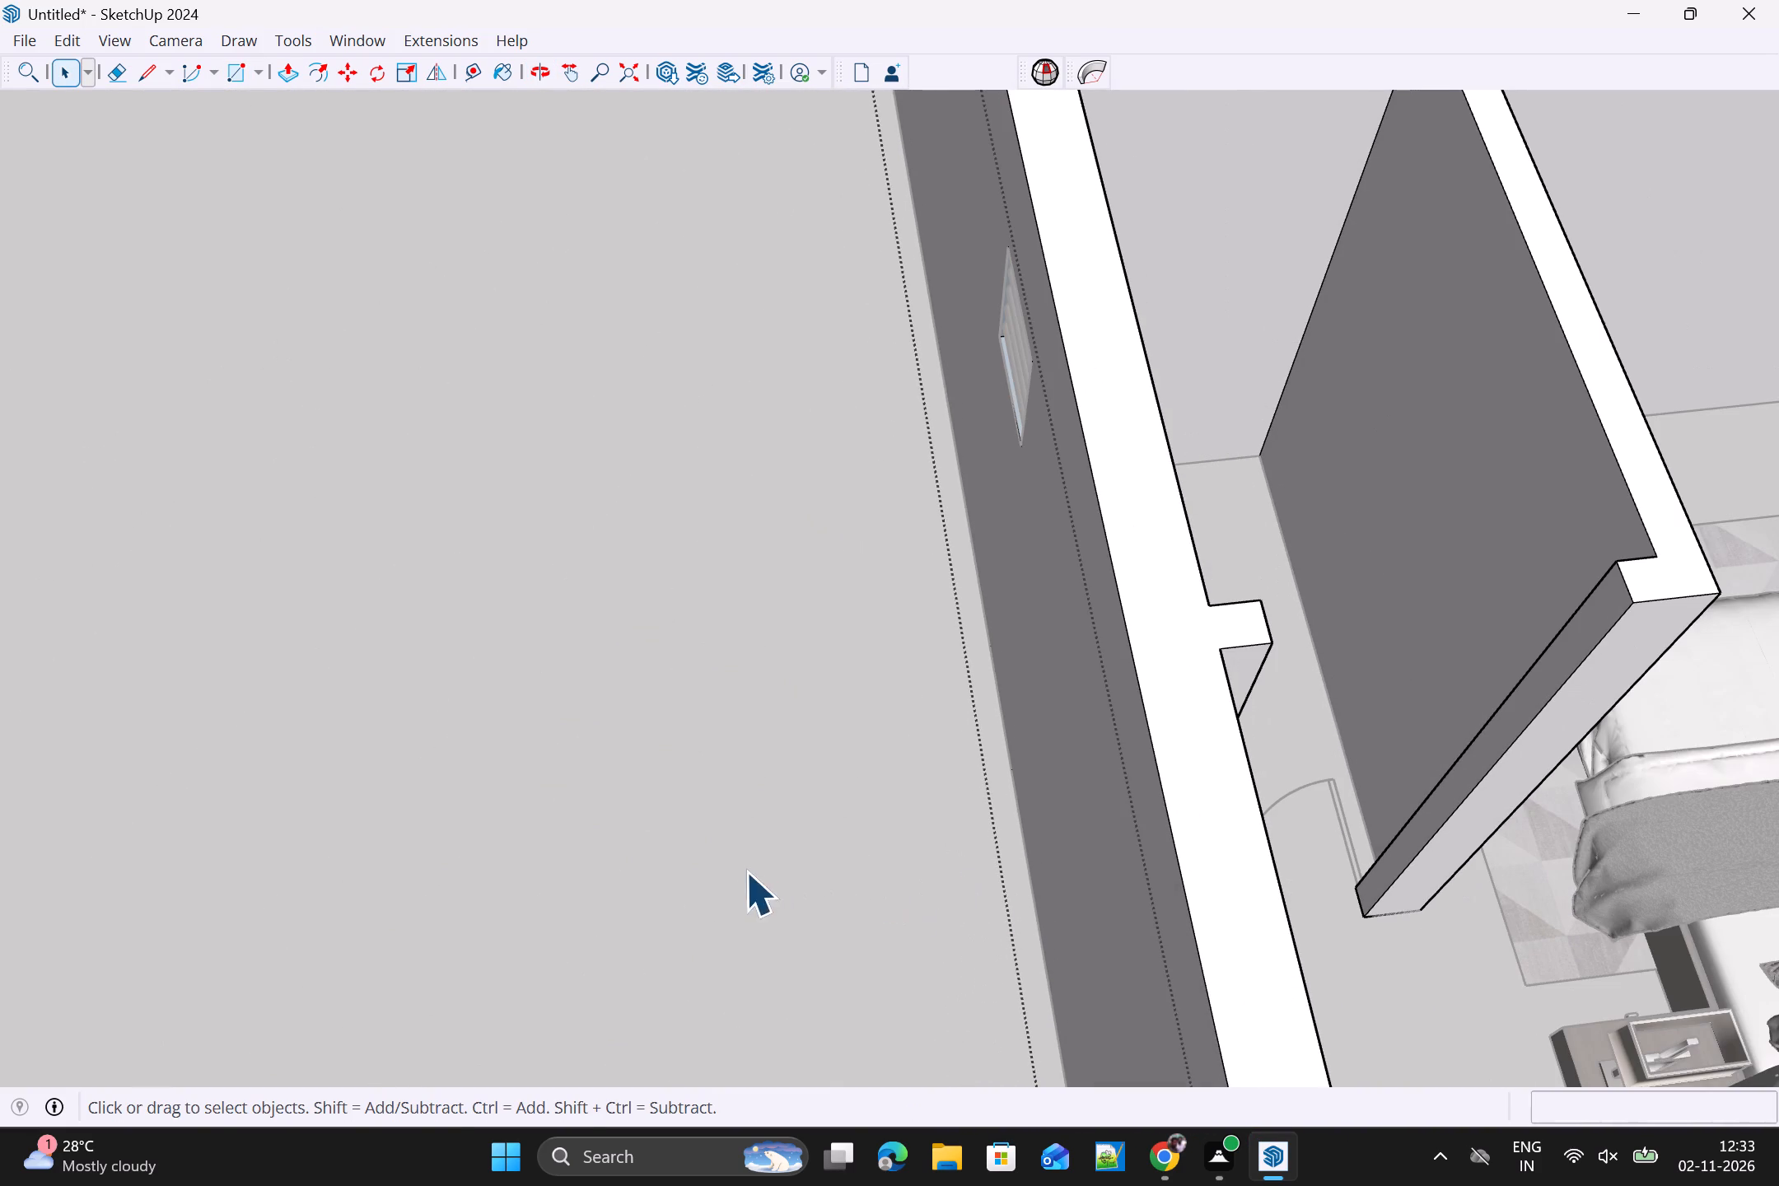
middle_drag(726, 873, 1394, 1123)
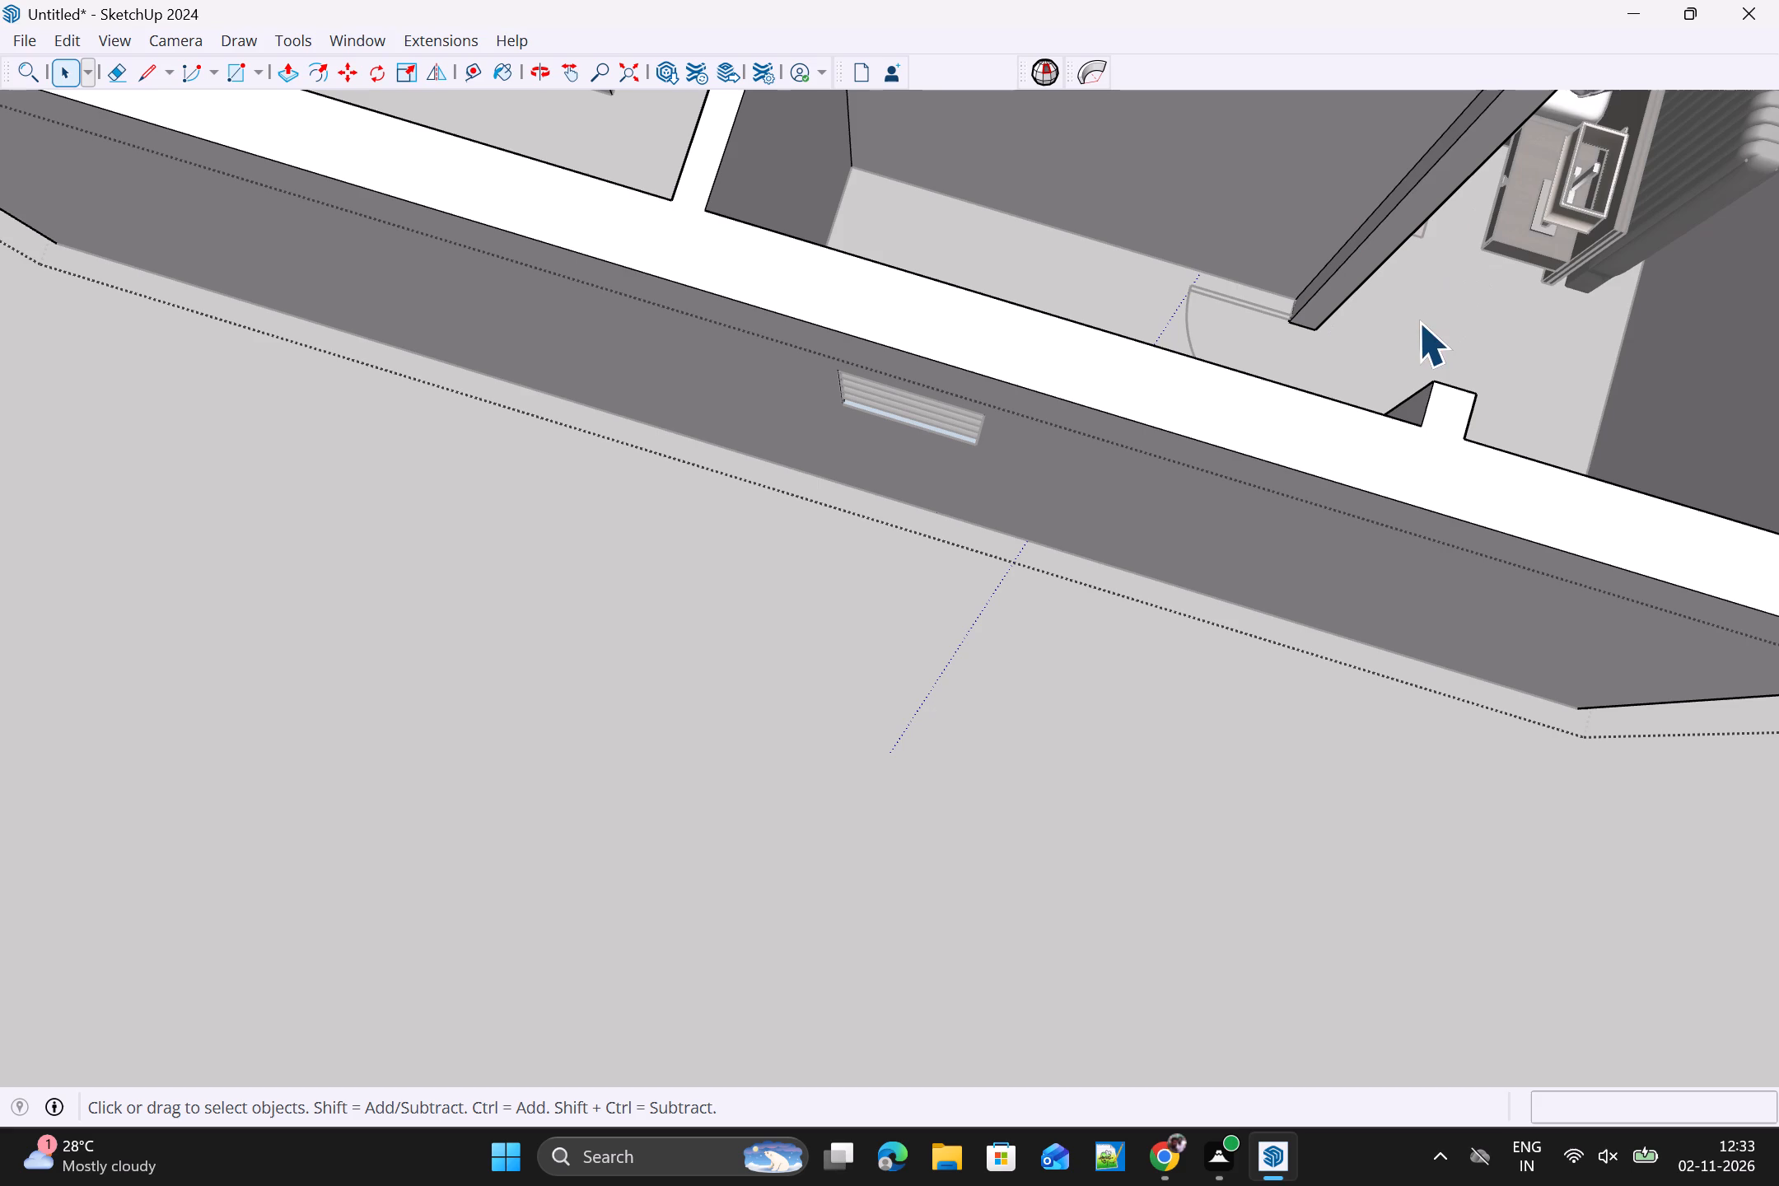
click(1439, 193)
shift+middle_drag(1414, 203, 1167, 367)
middle_drag(1298, 293, 1299, 119)
scroll(1299, 184, up, 1)
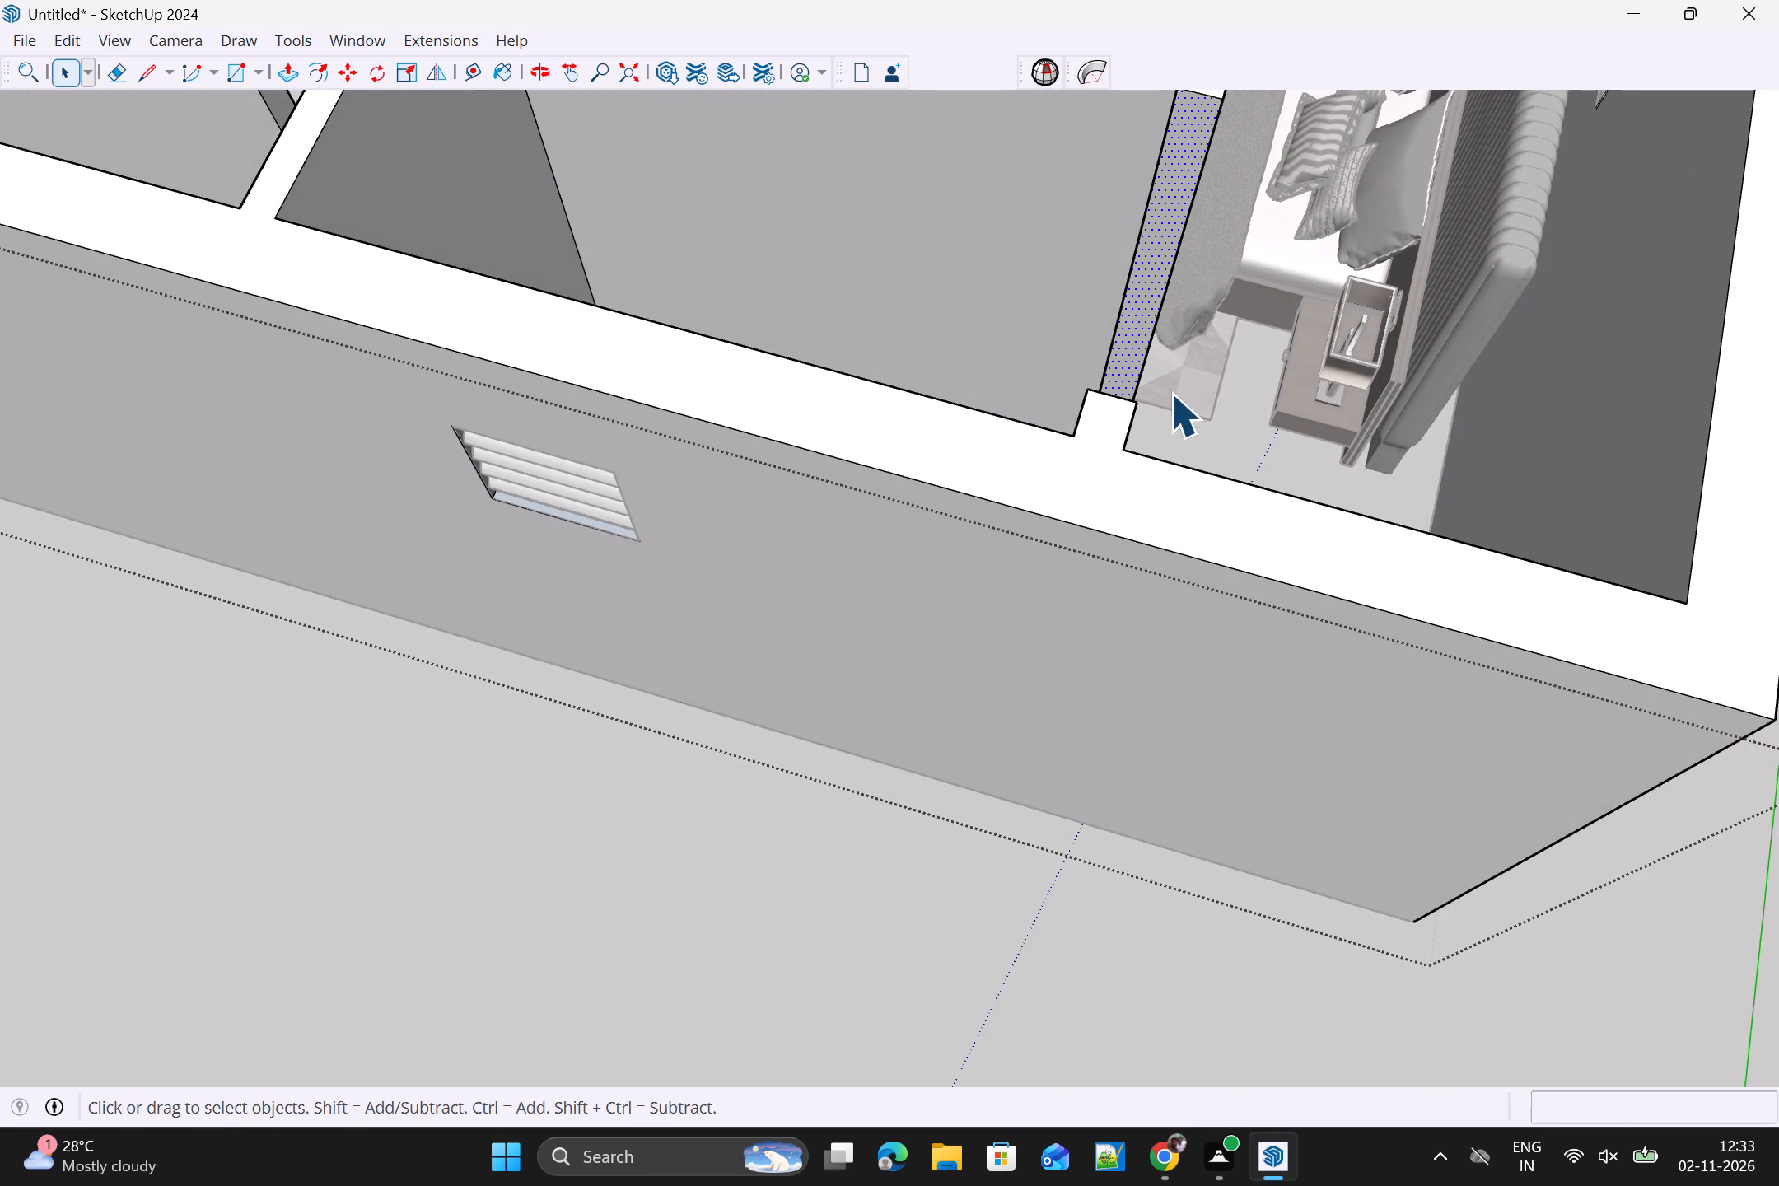
scroll(1170, 394, down, 3)
key(r)
scroll(1201, 187, up, 8)
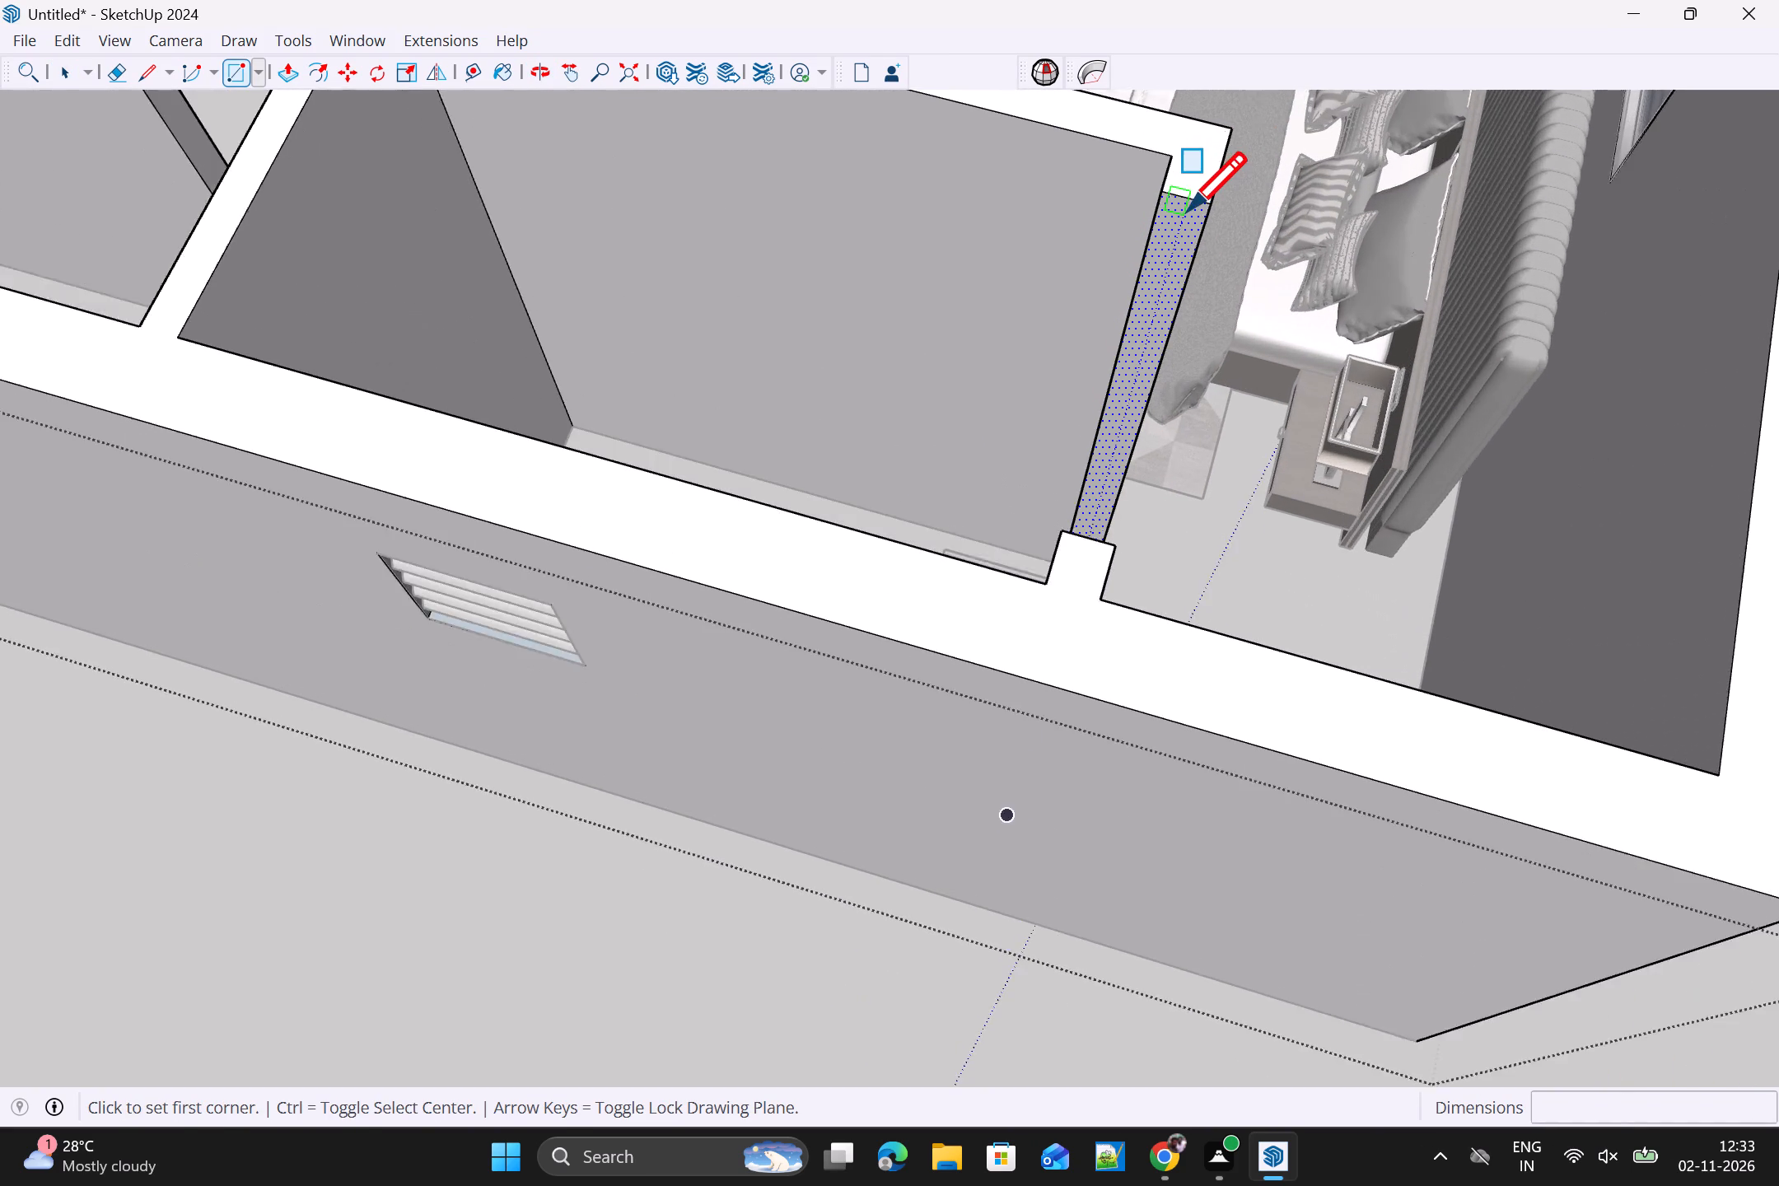
scroll(1188, 211, up, 4)
click(1189, 194)
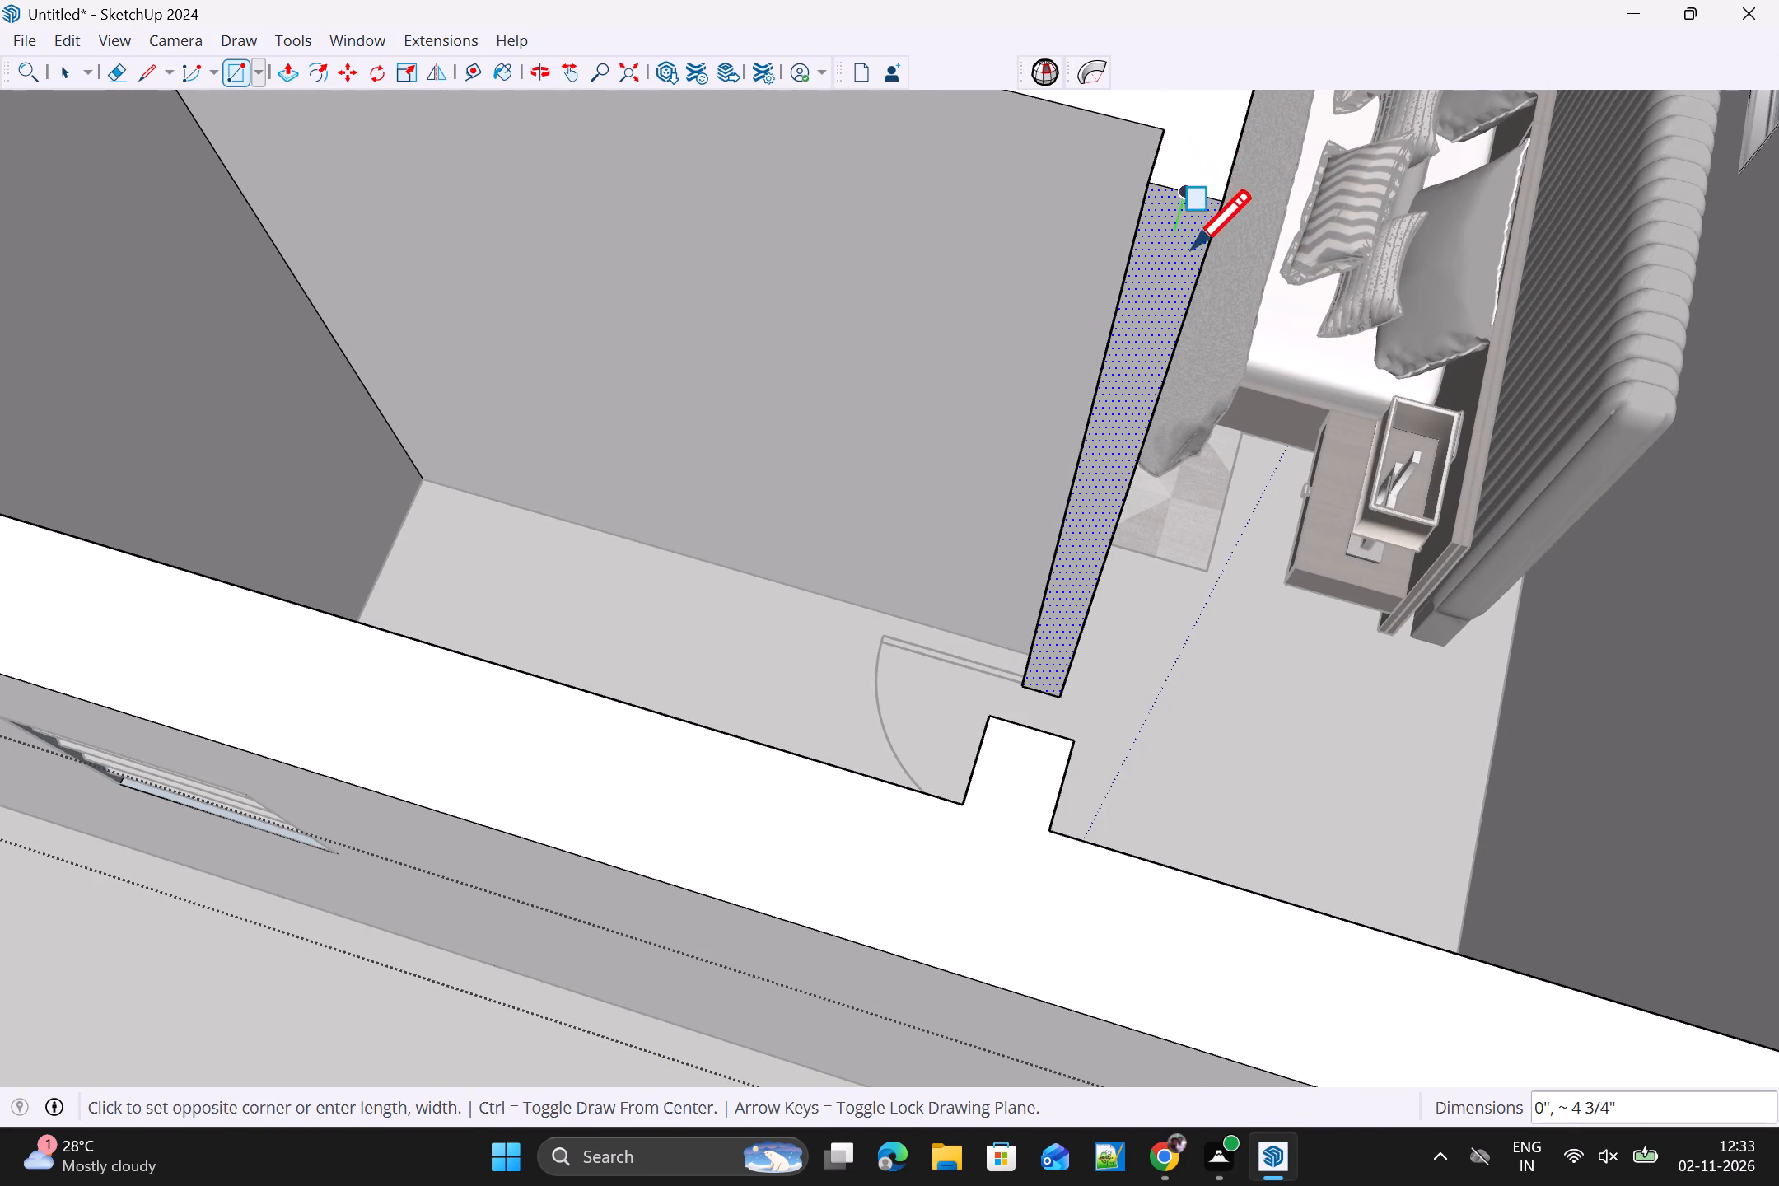
scroll(1157, 387, up, 4)
scroll(1129, 509, up, 4)
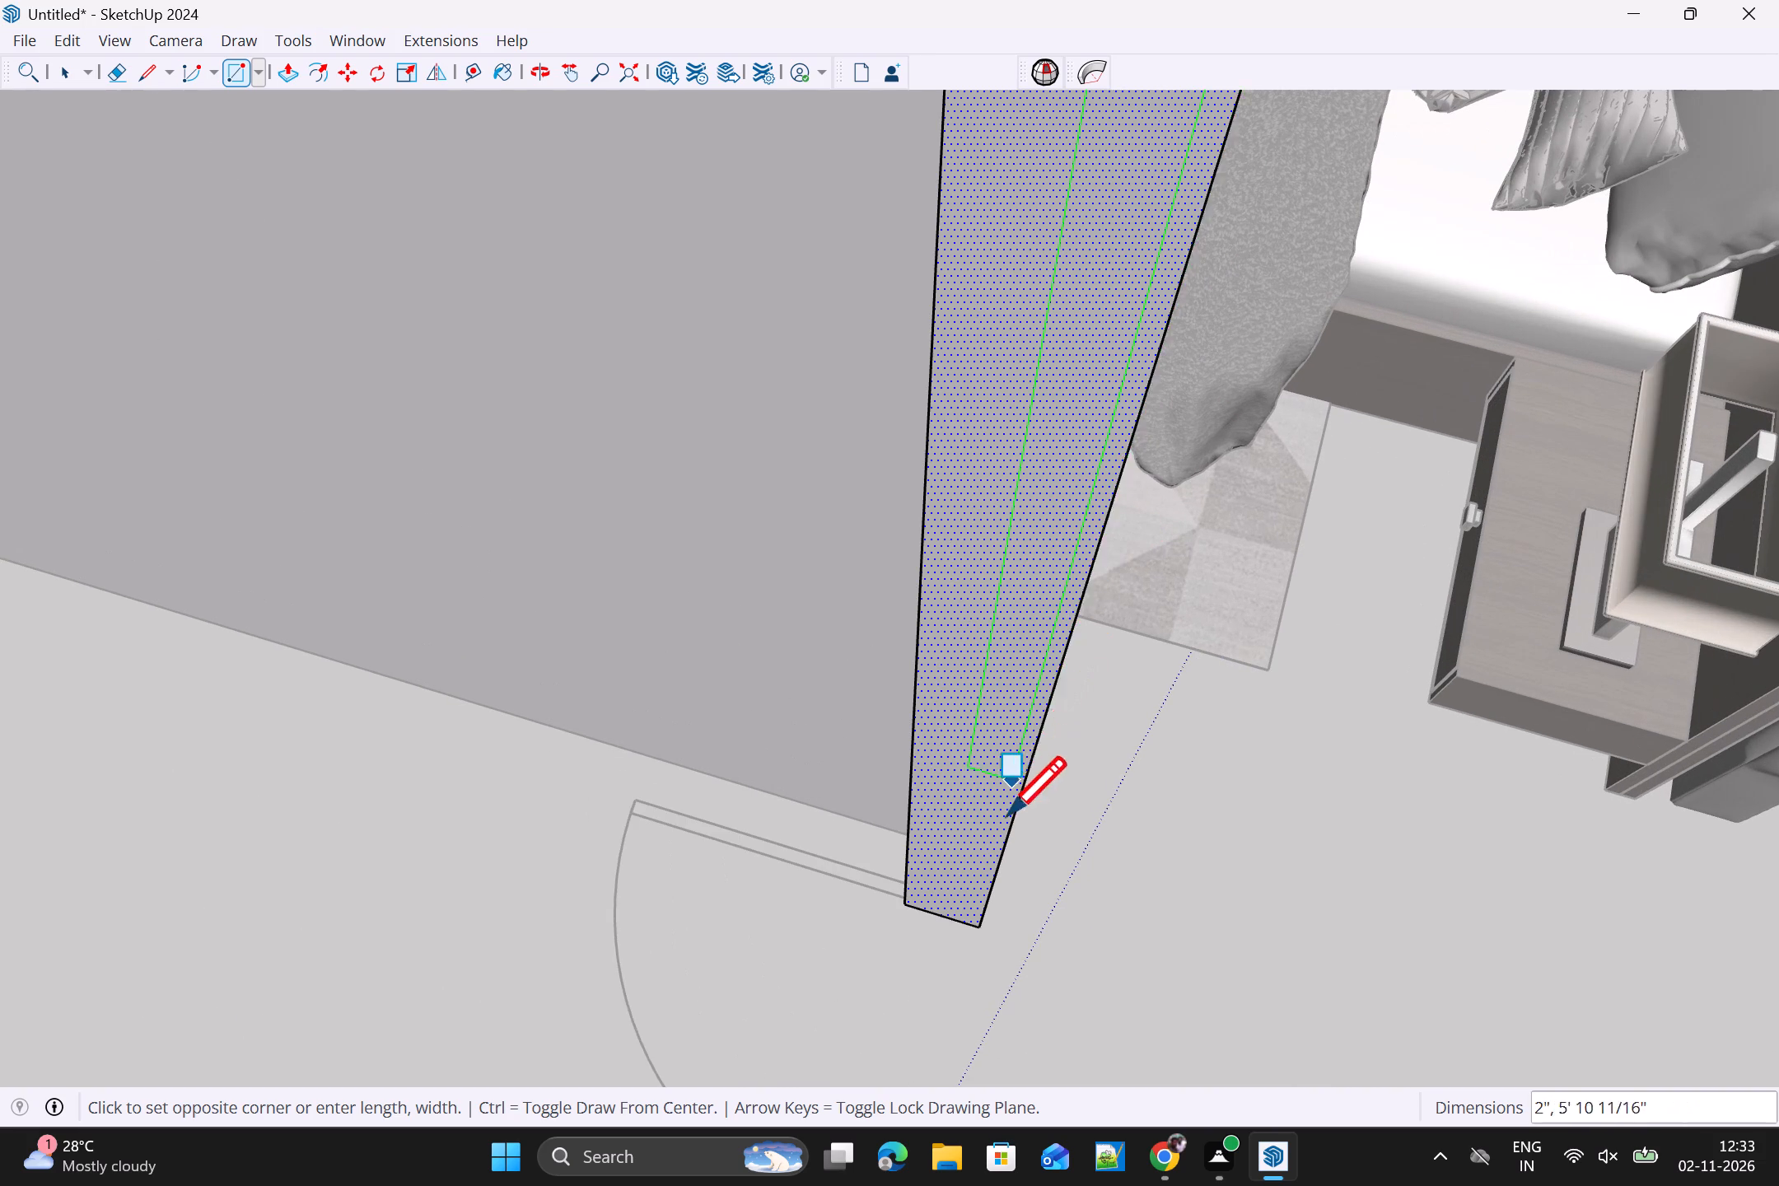
scroll(945, 923, up, 3)
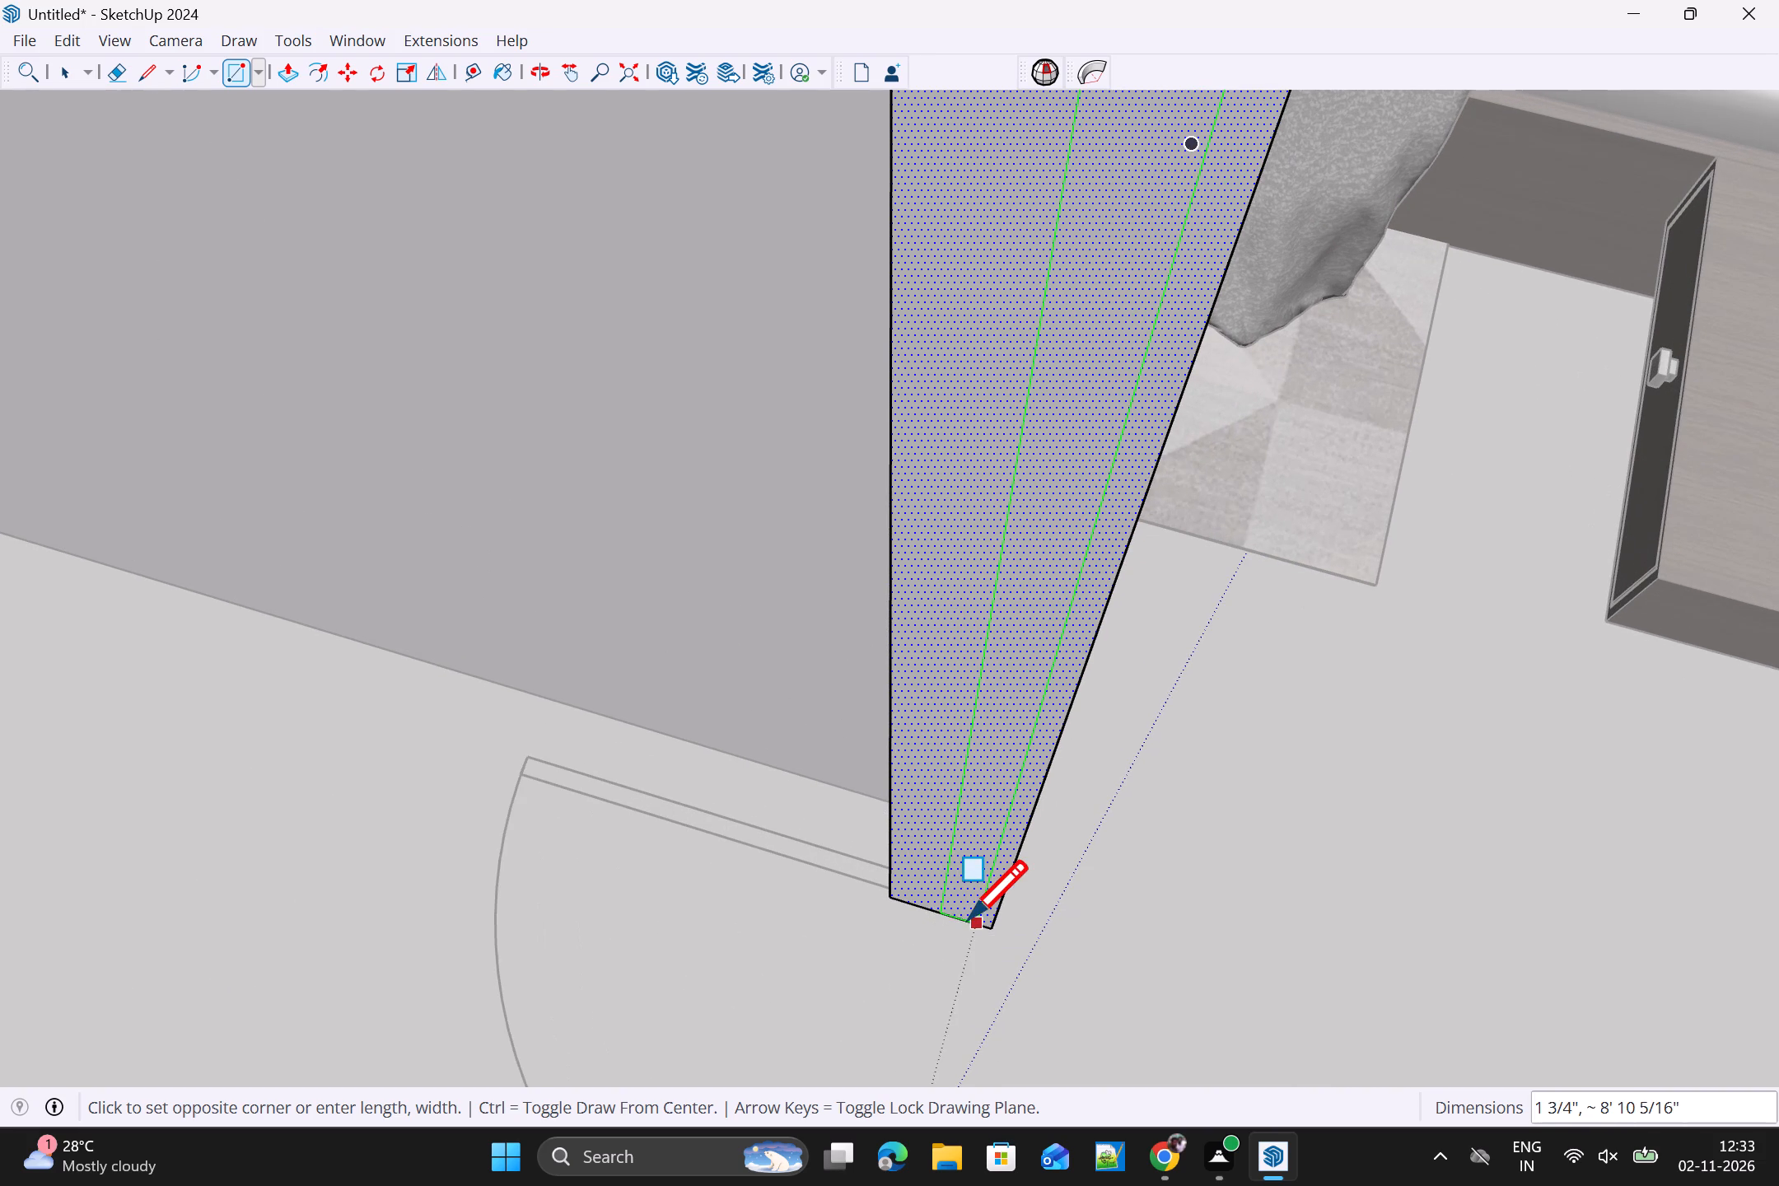
scroll(958, 917, up, 3)
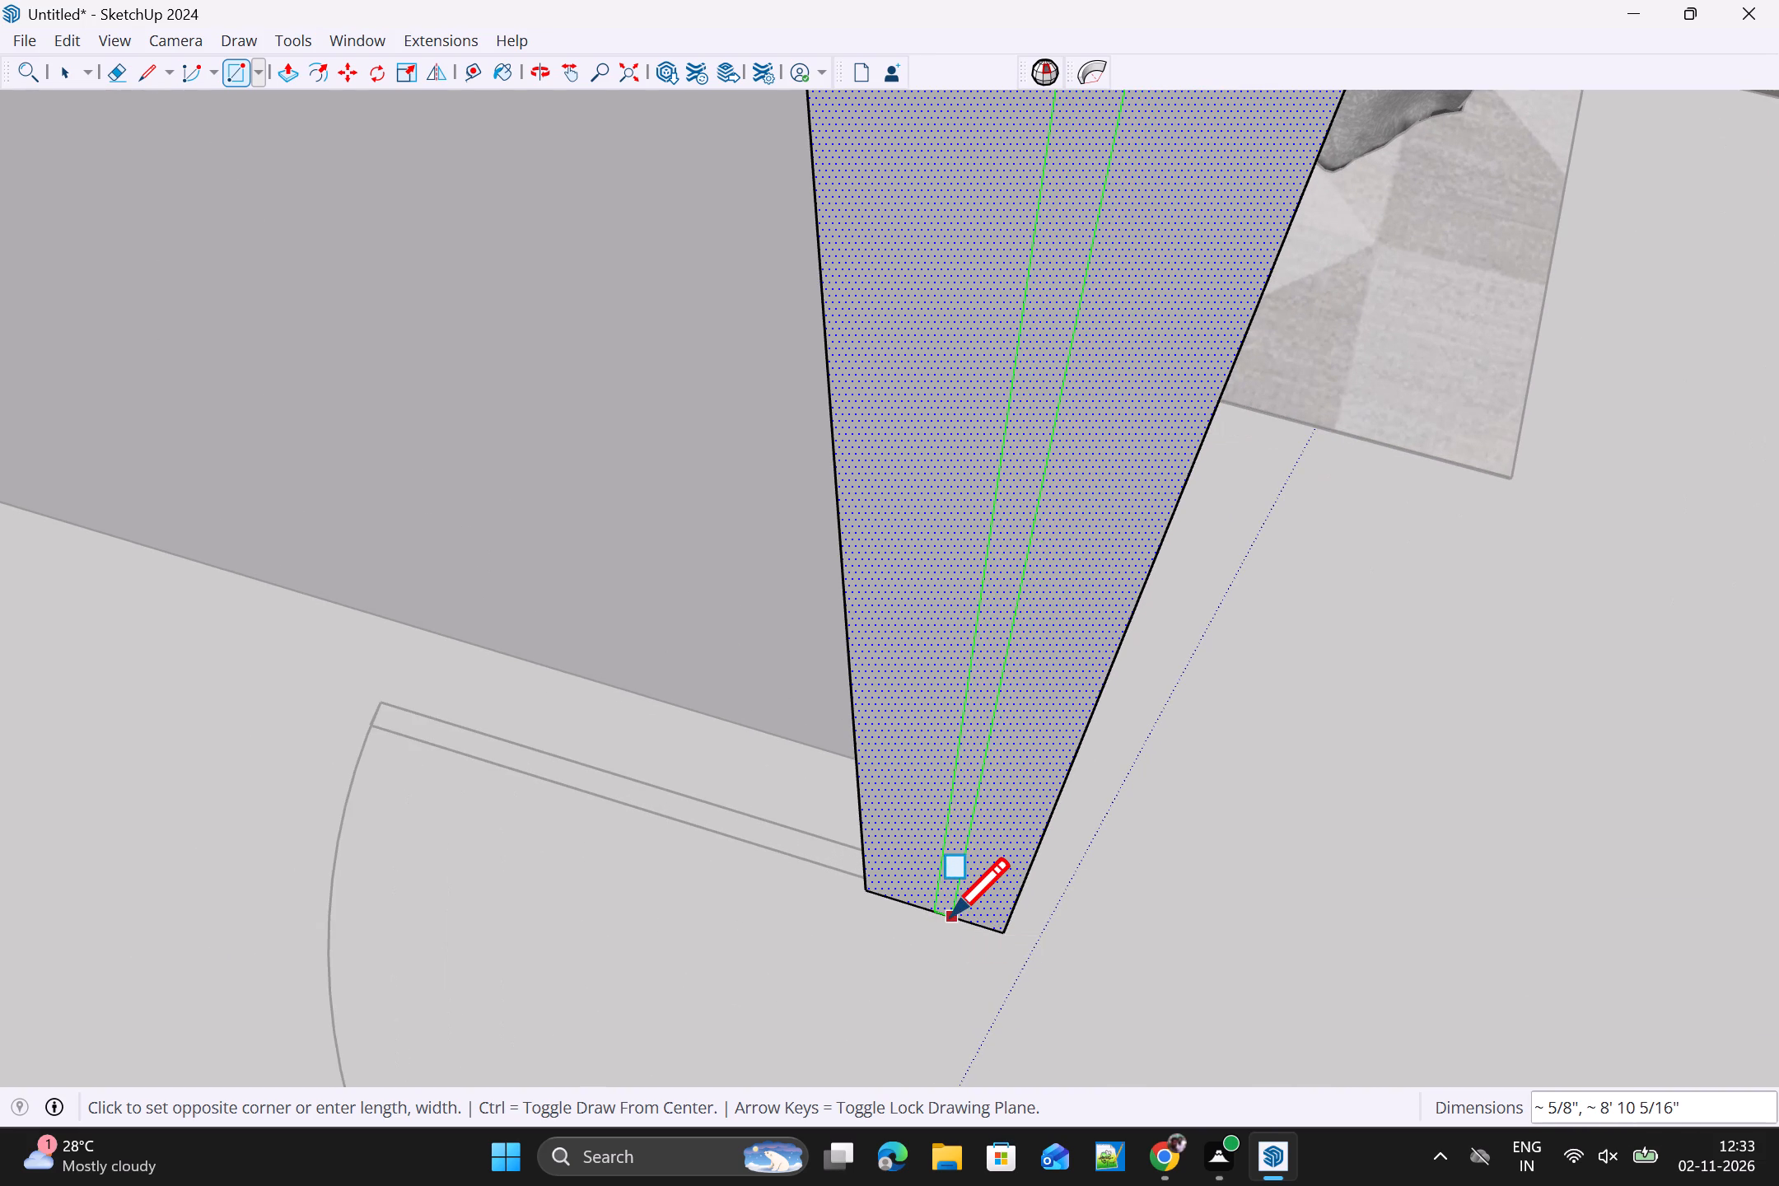
scroll(950, 916, up, 3)
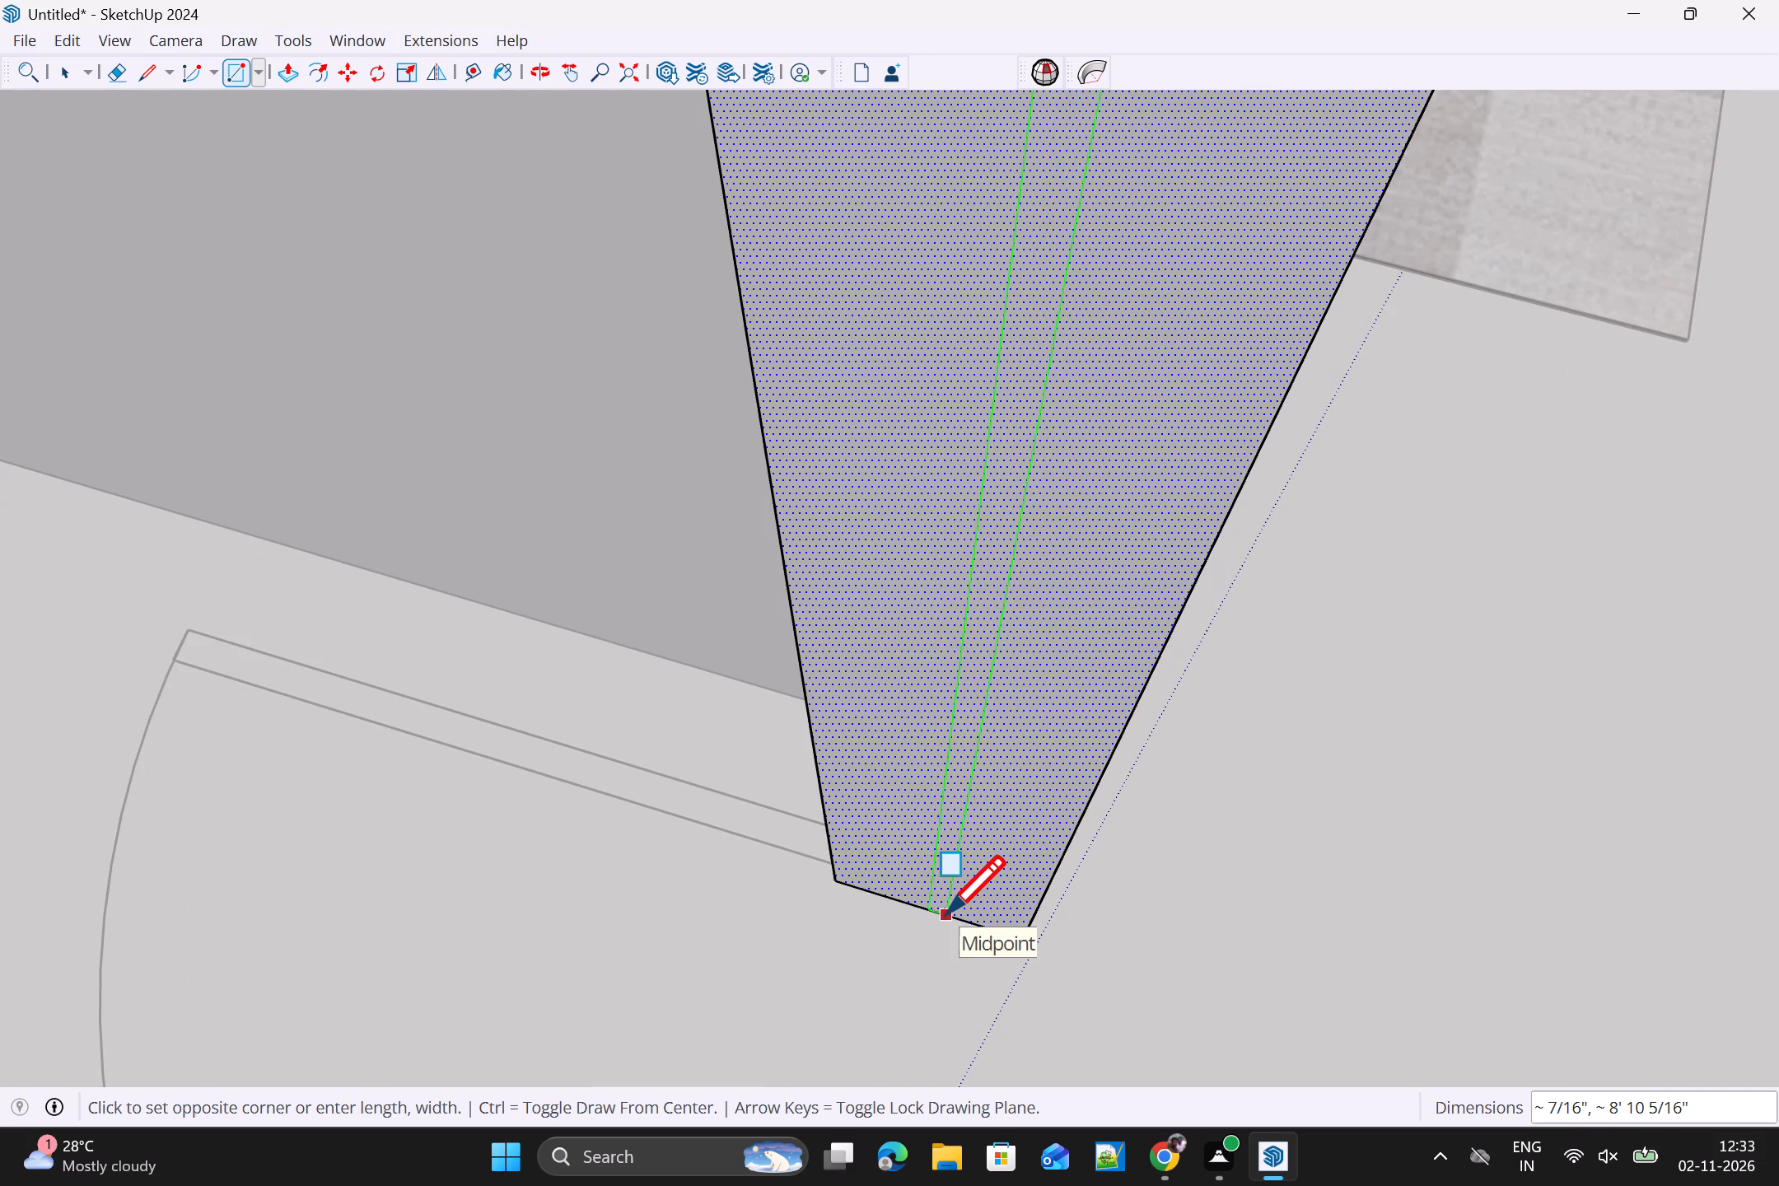
click(946, 914)
scroll(946, 914, down, 12)
key(space)
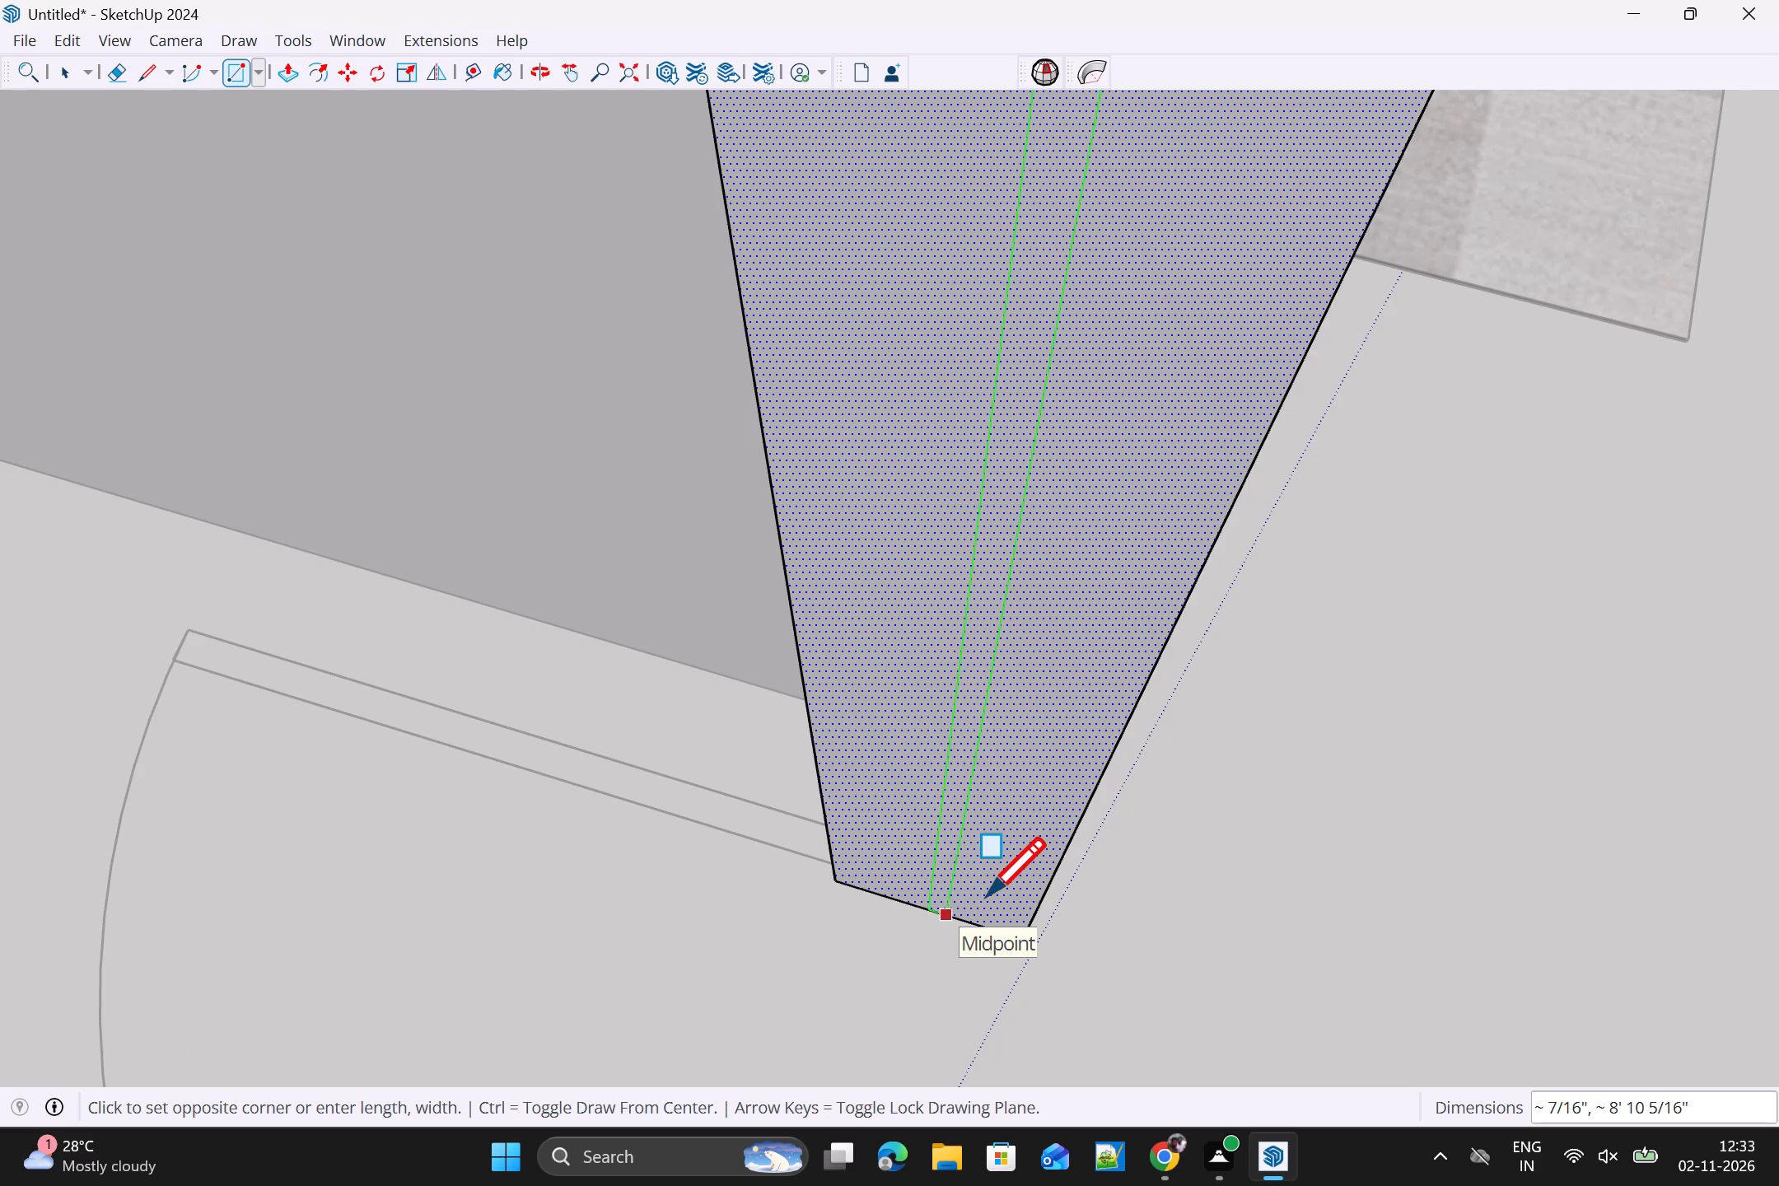
scroll(1024, 895, down, 4)
scroll(1024, 894, down, 17)
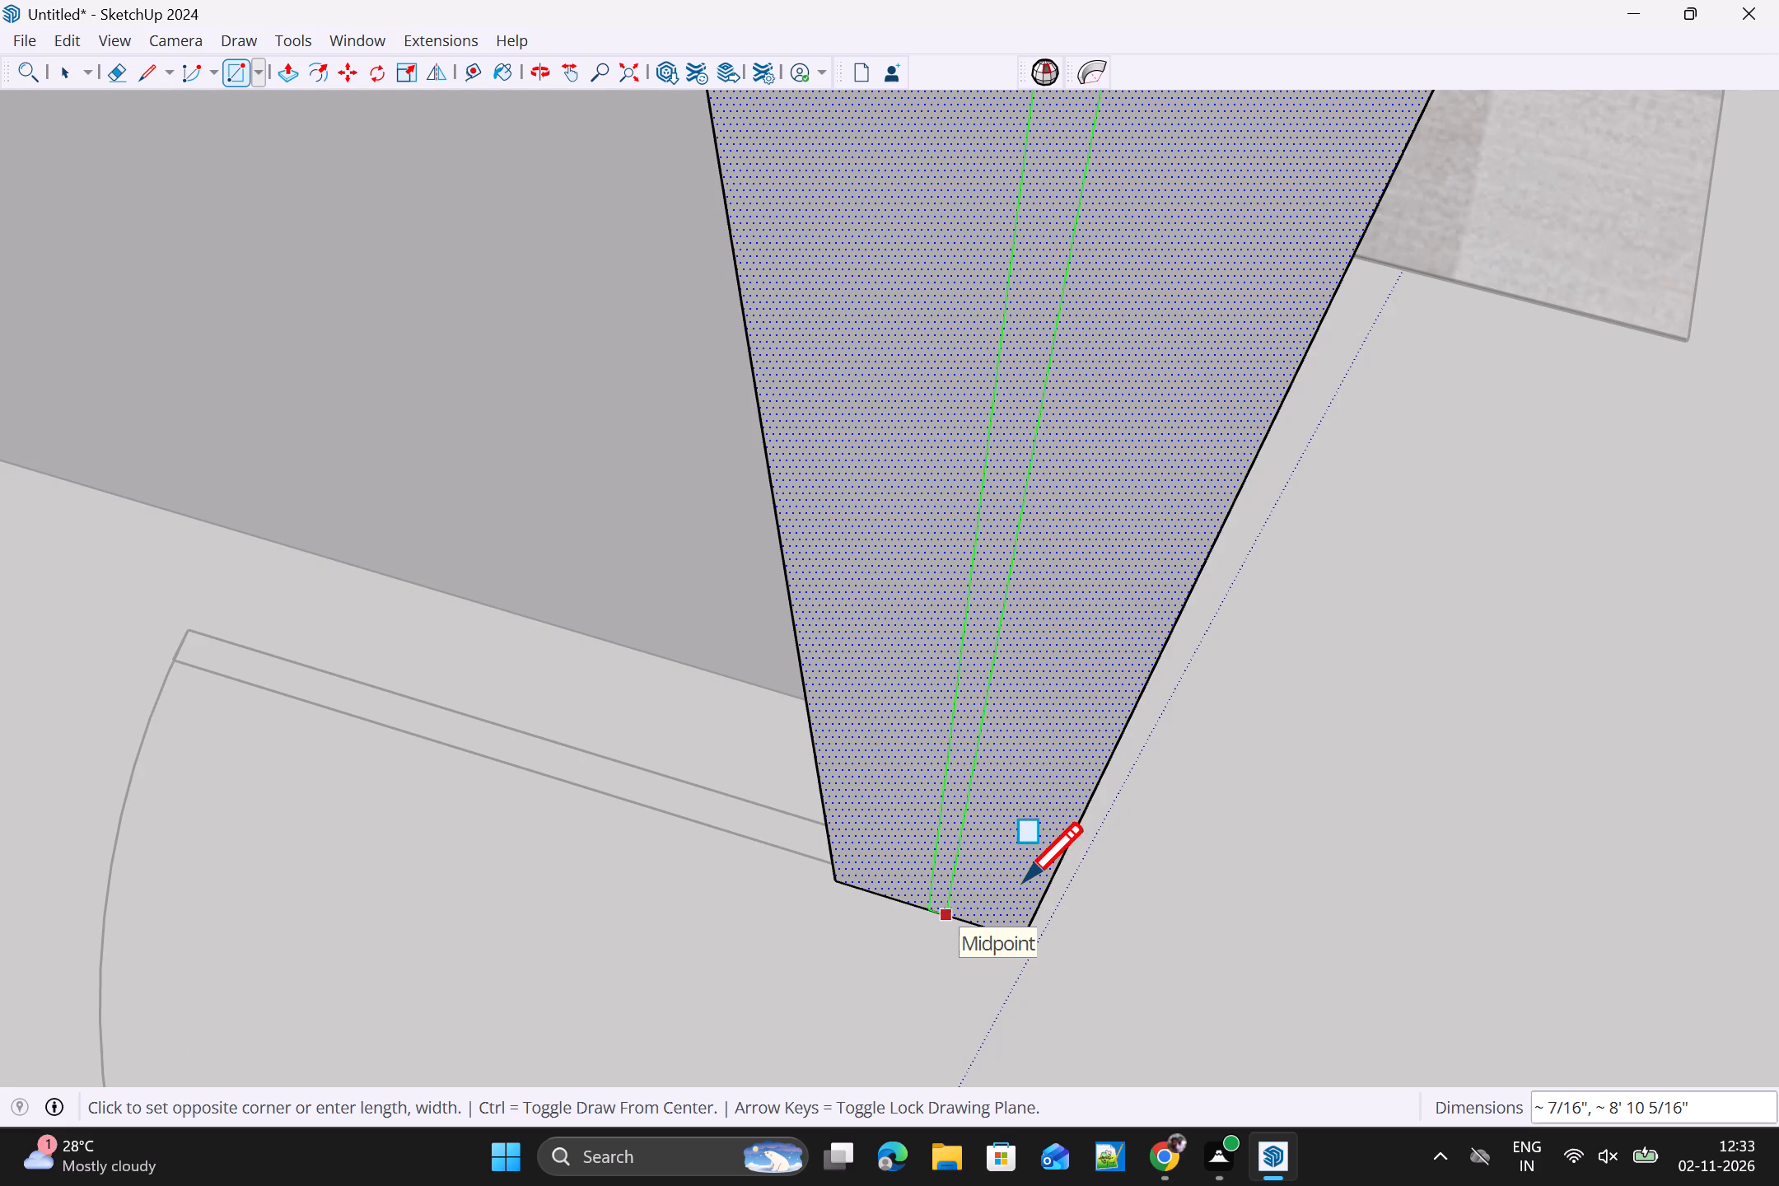
scroll(1021, 880, down, 15)
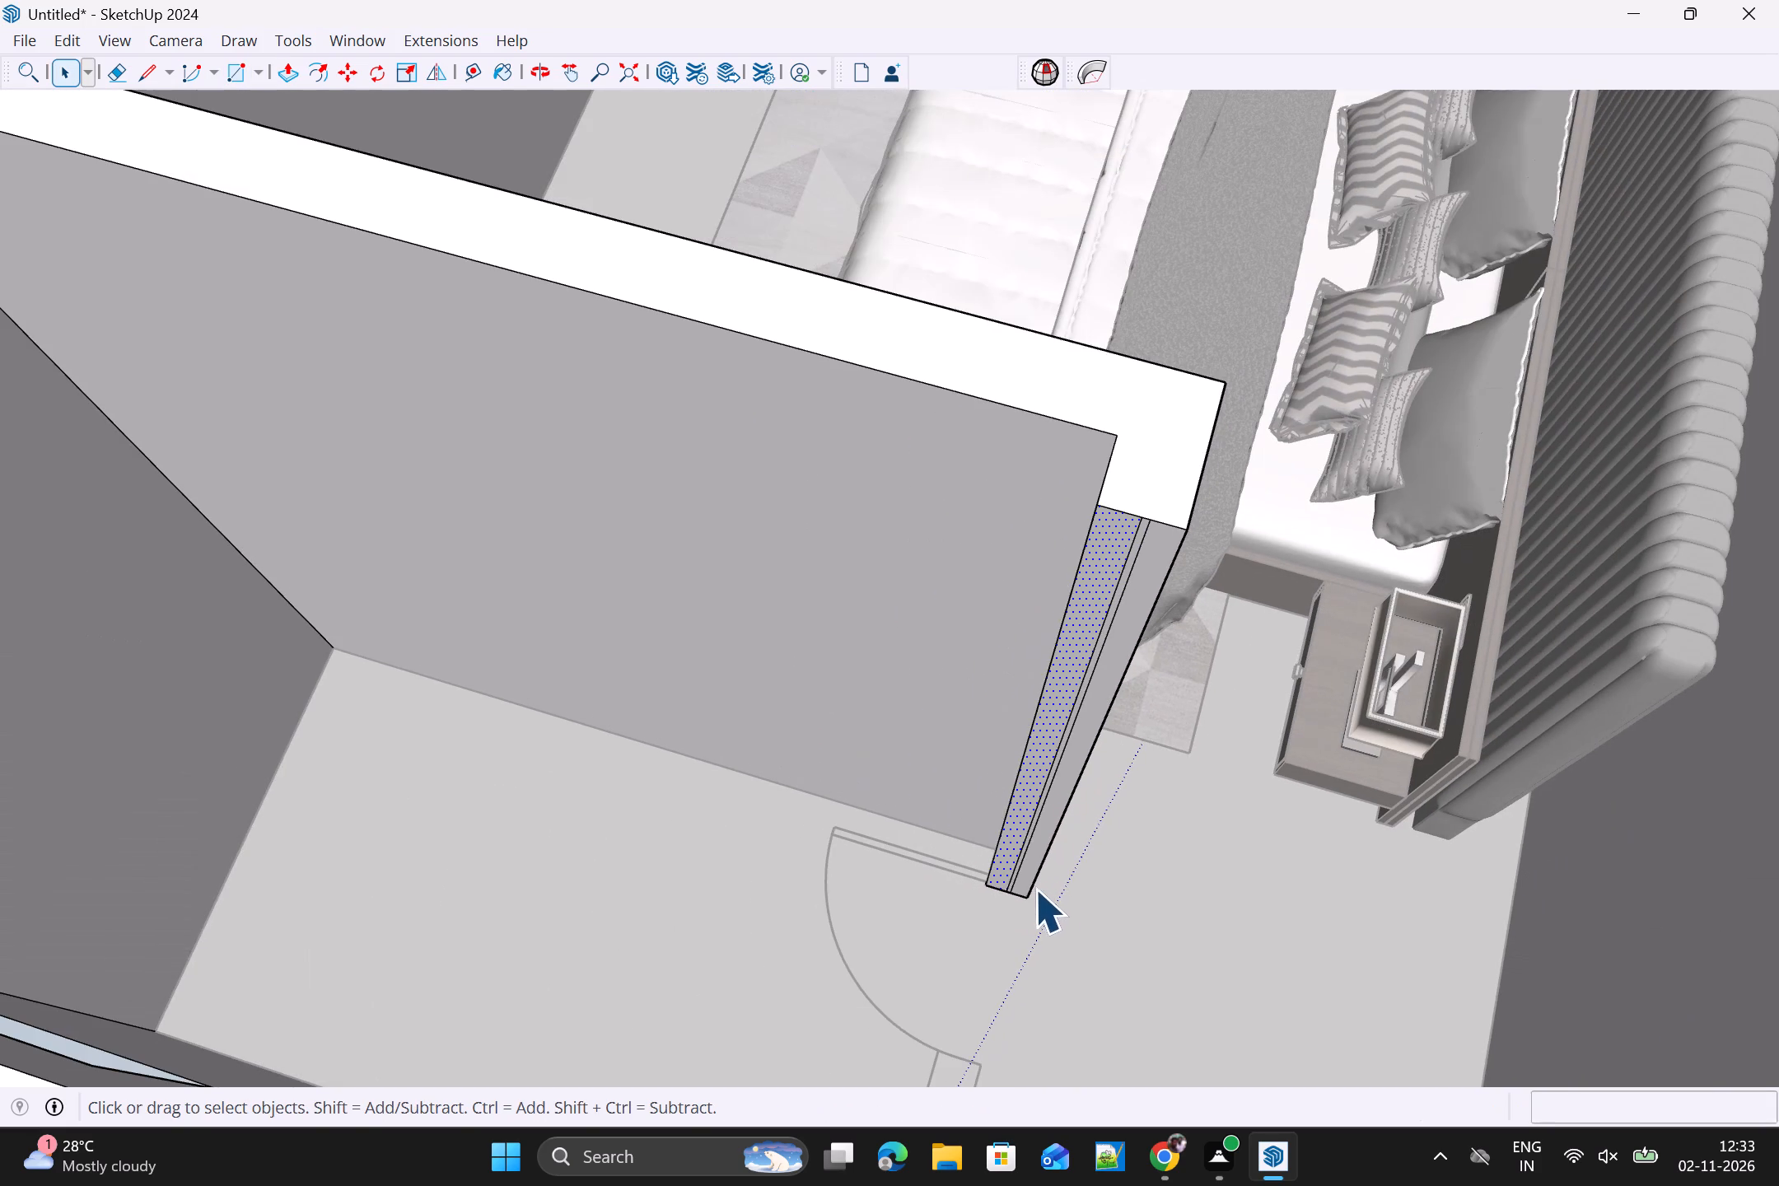
click(1139, 857)
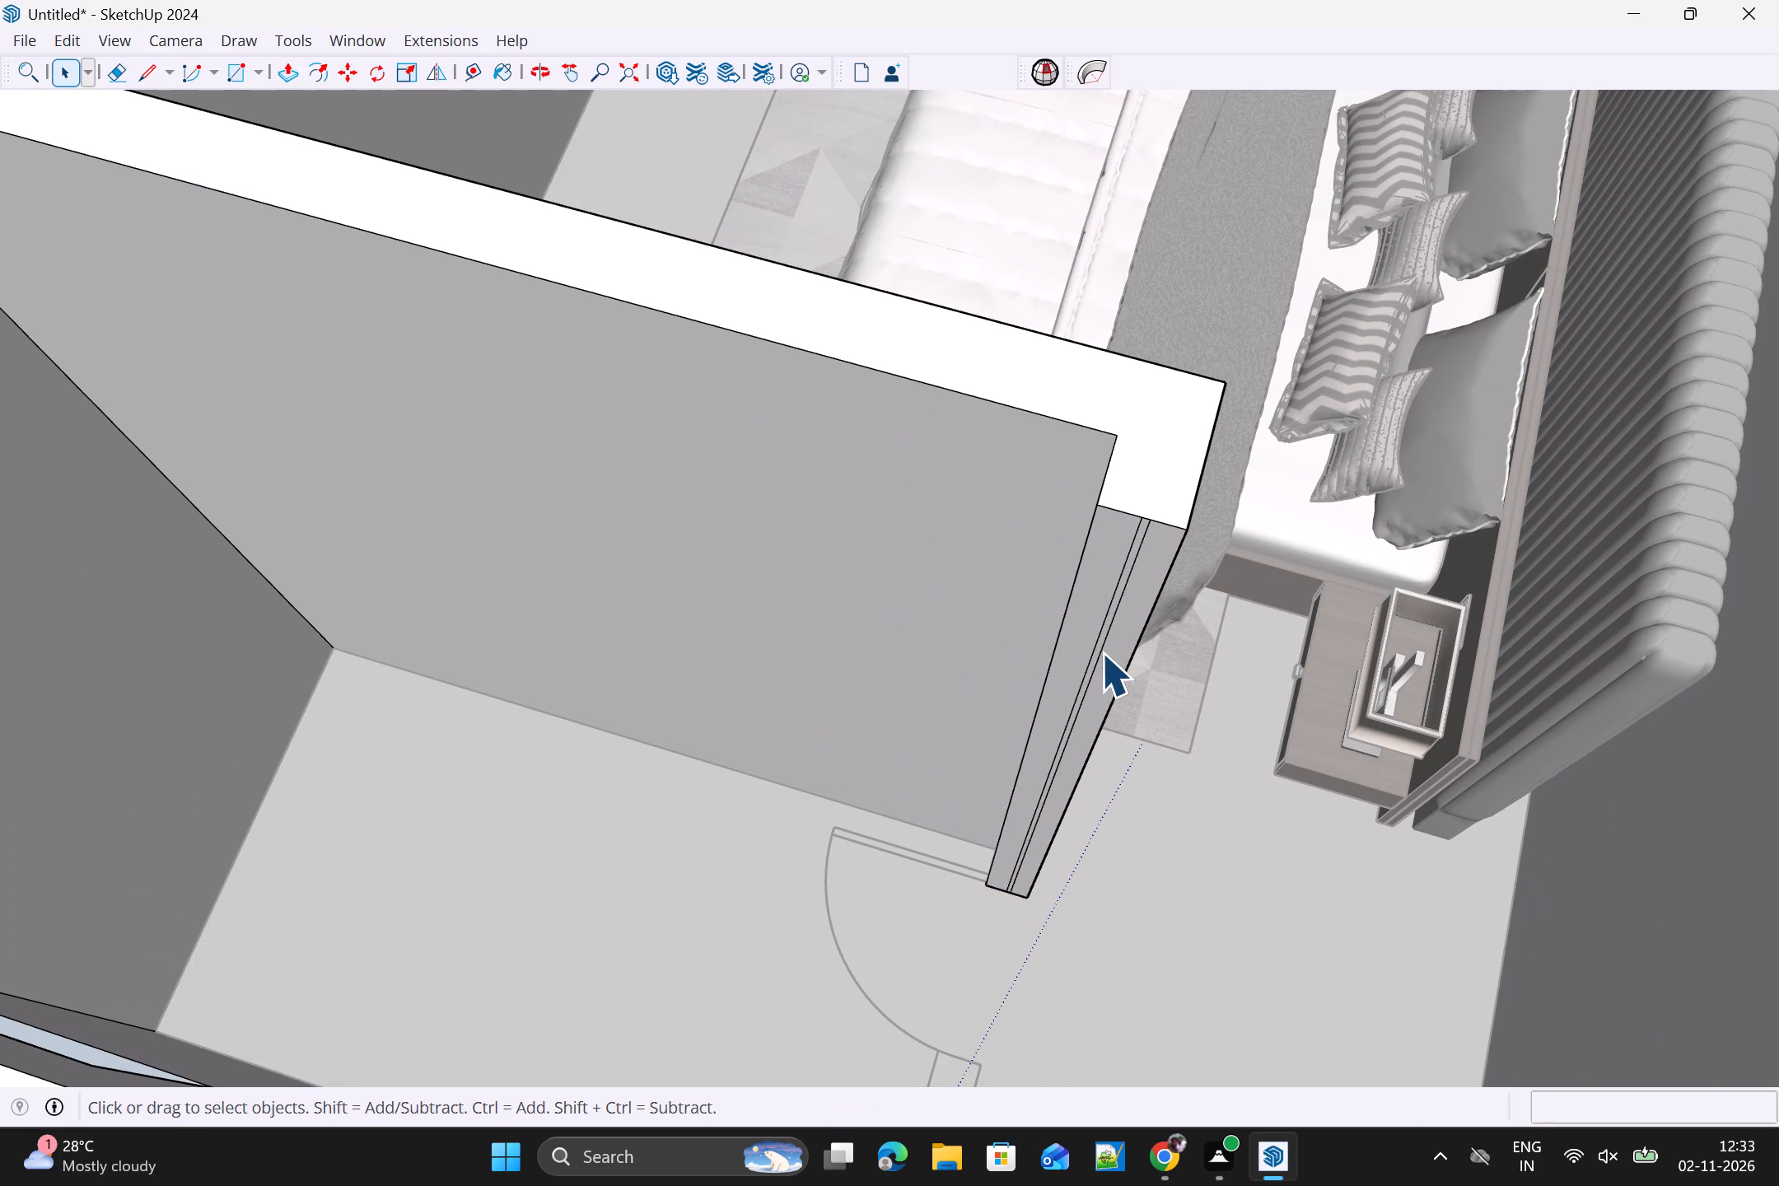
Push/pull the narrow strip about 3' 2 3/16" across the bathroom doorway to the opposite wall stub, forming a thin full-height panel.
click(1097, 650)
scroll(1102, 655, up, 10)
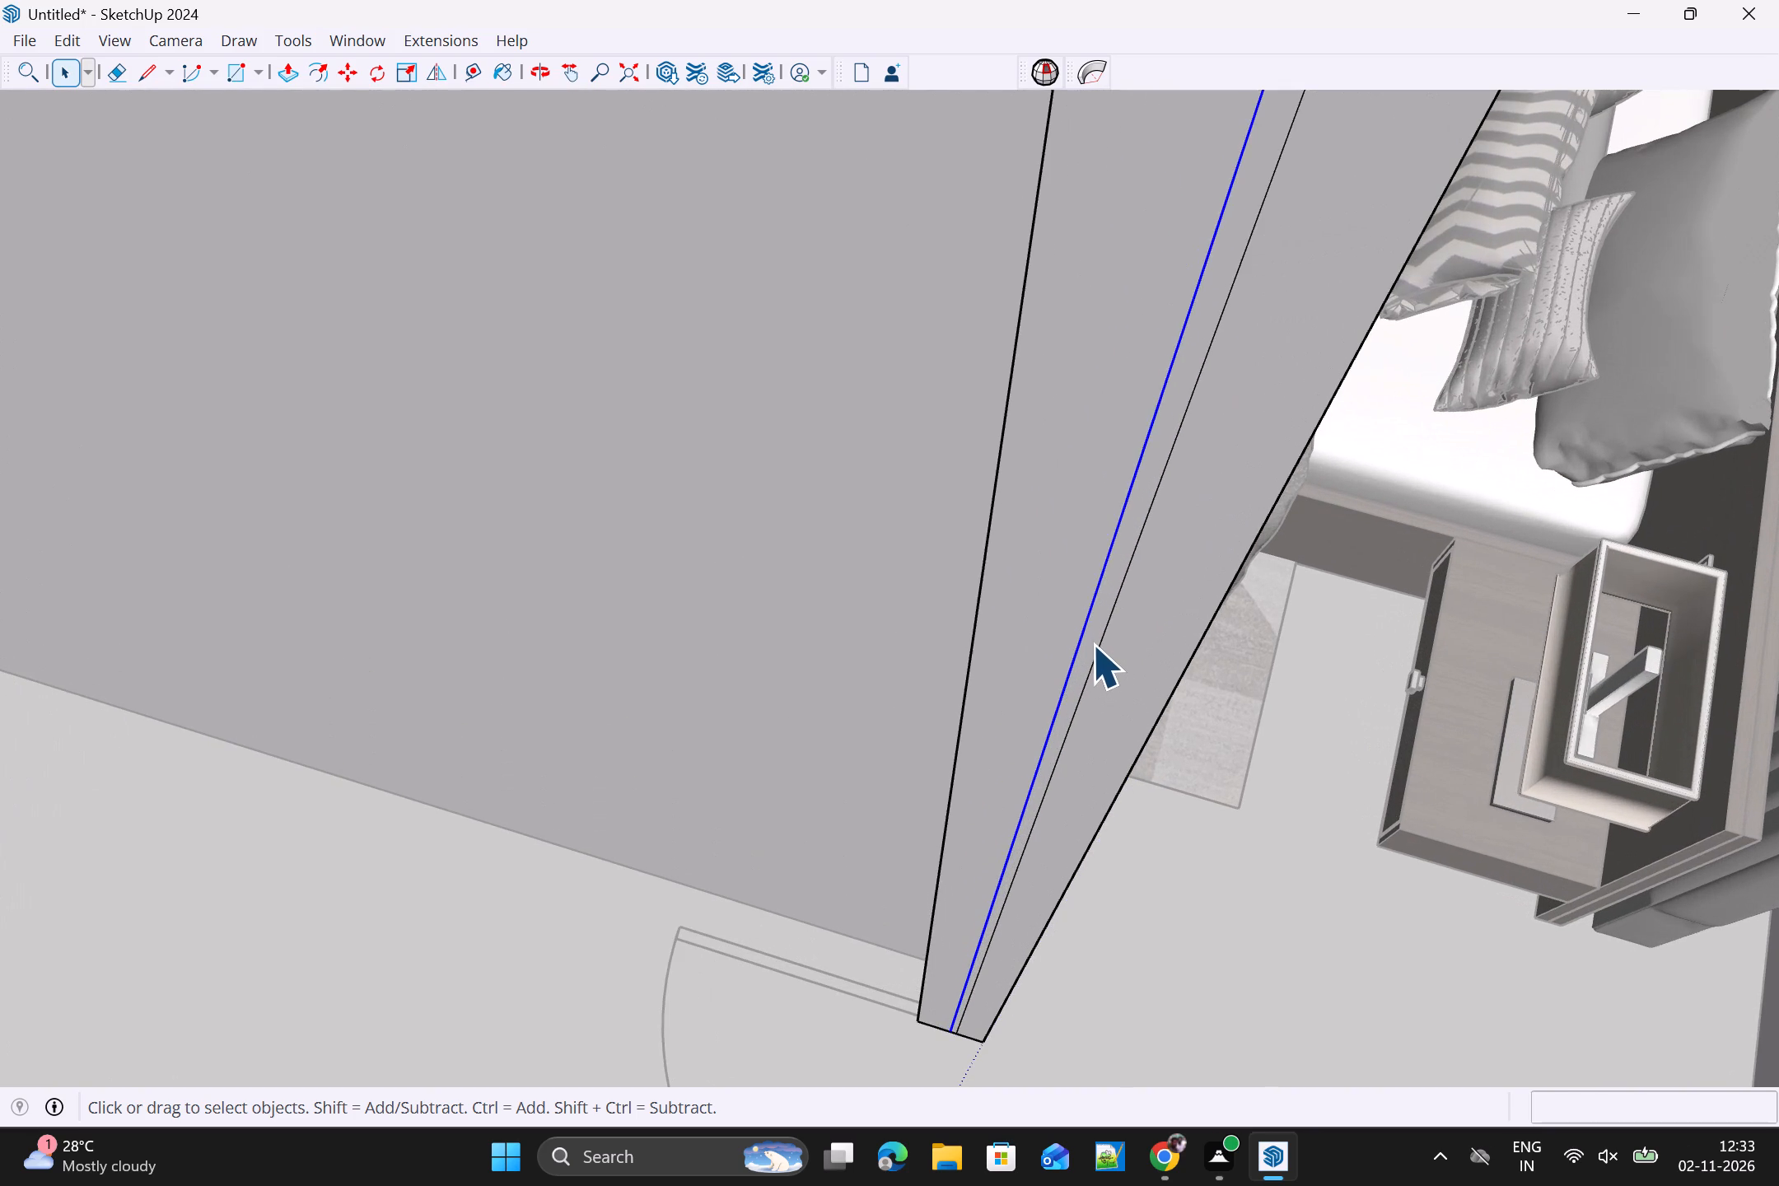
click(1092, 644)
key(p)
click(1087, 647)
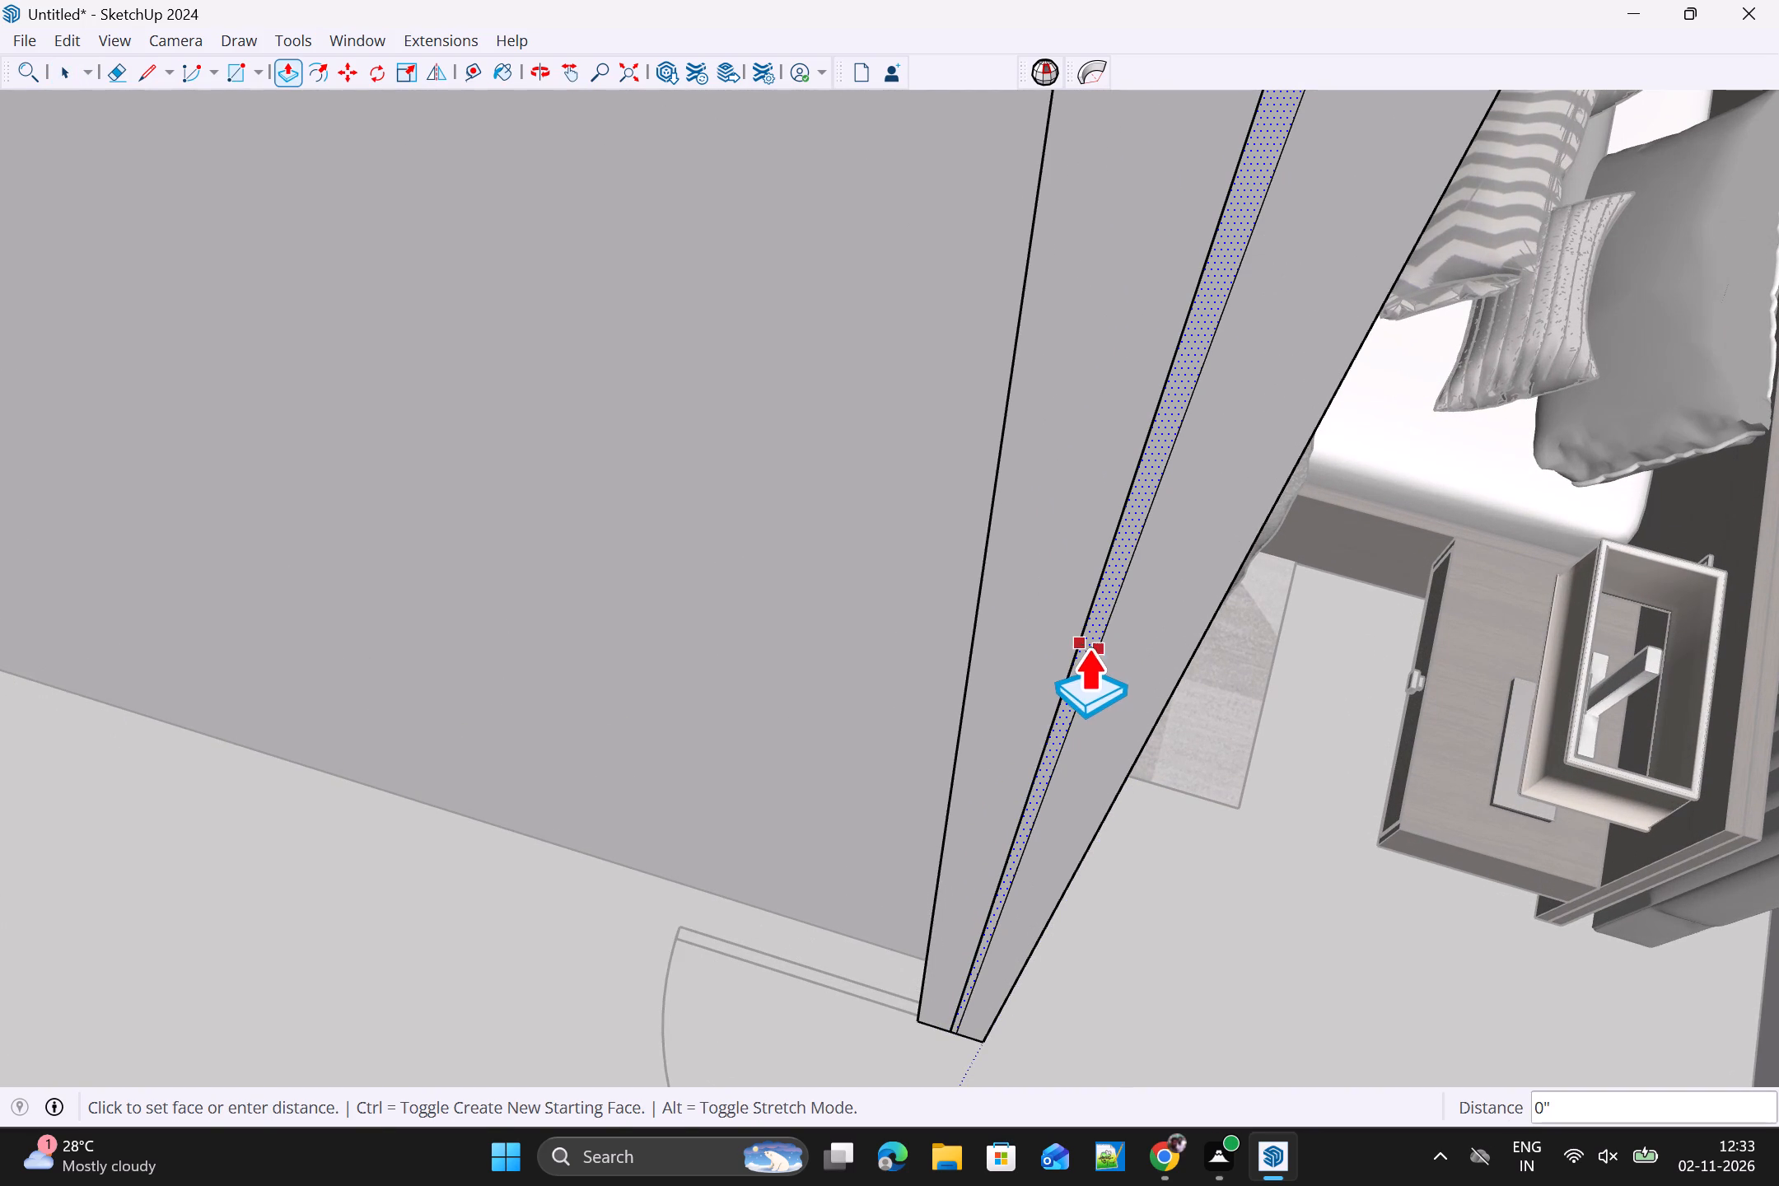
key(Escape)
click(1075, 693)
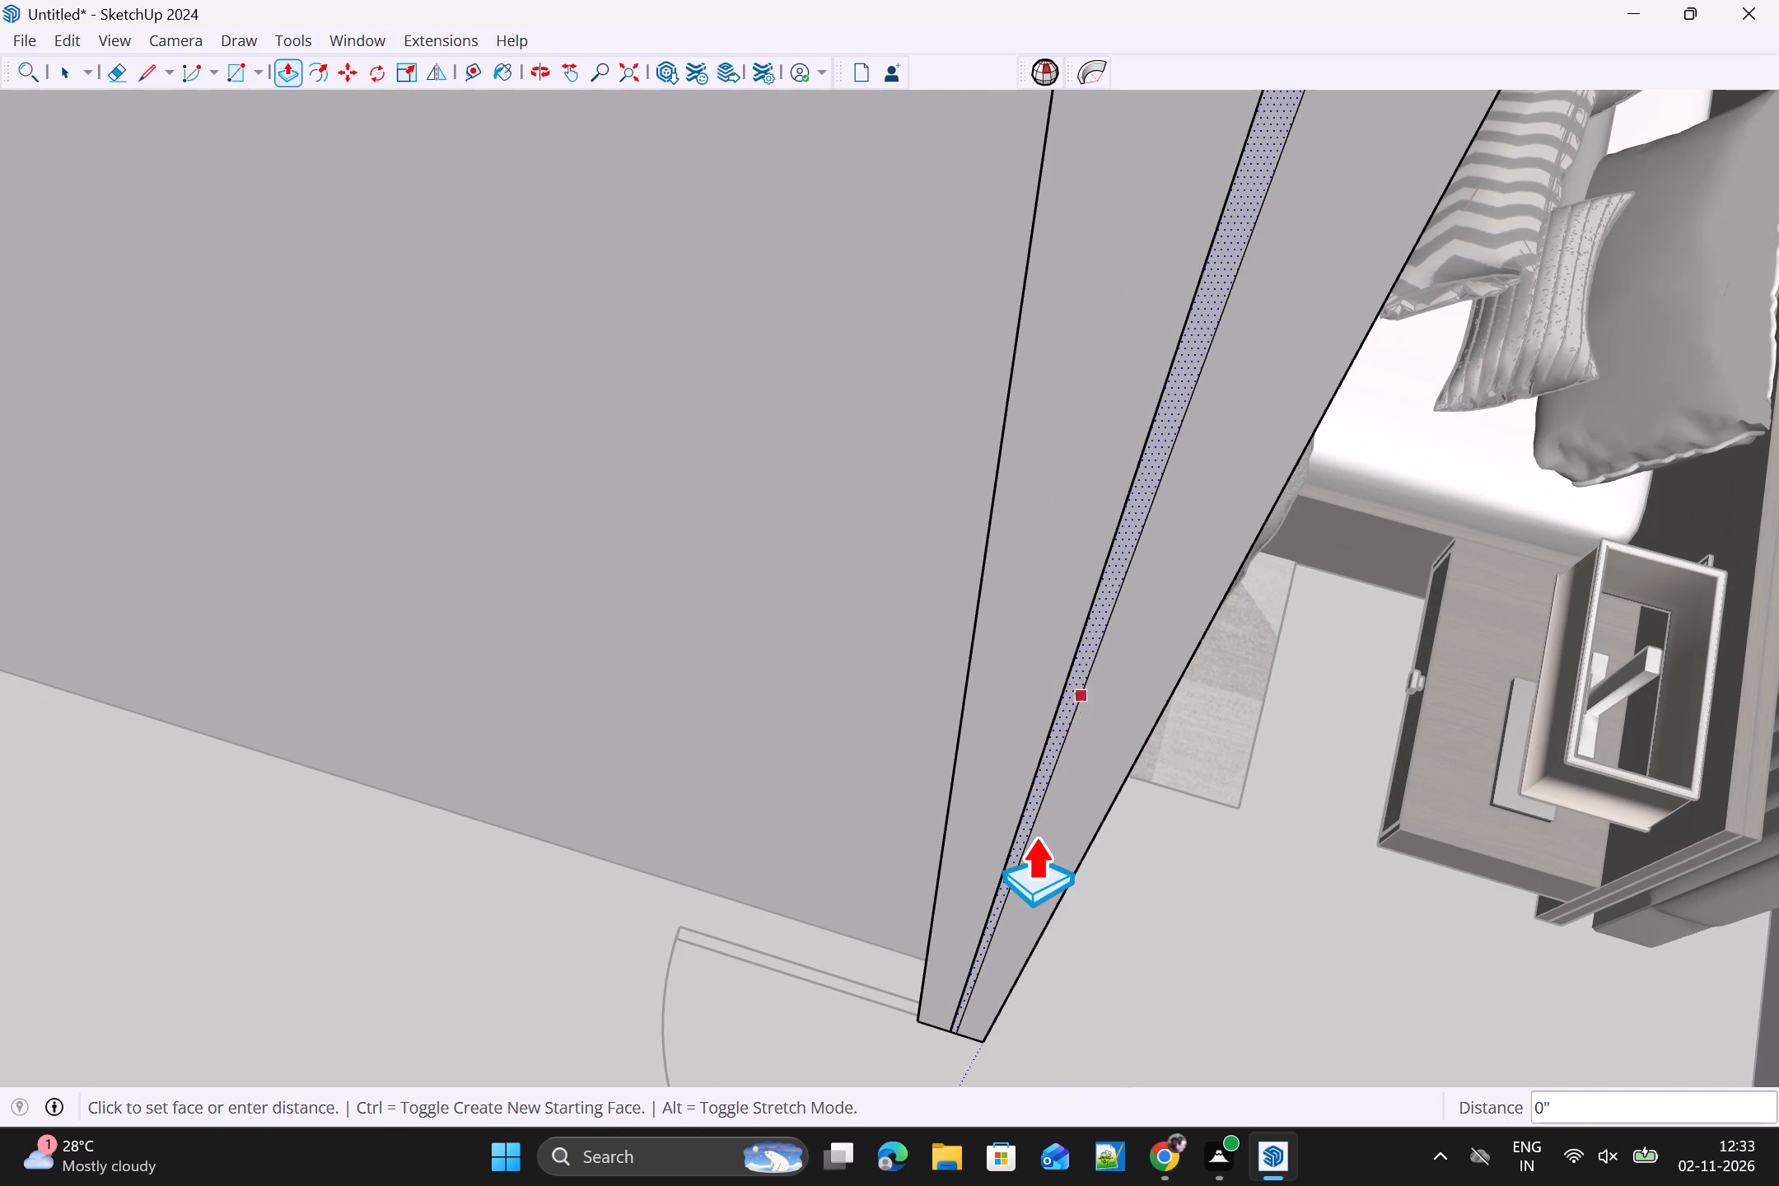
scroll(1035, 836, down, 8)
middle_drag(1032, 856, 245, 881)
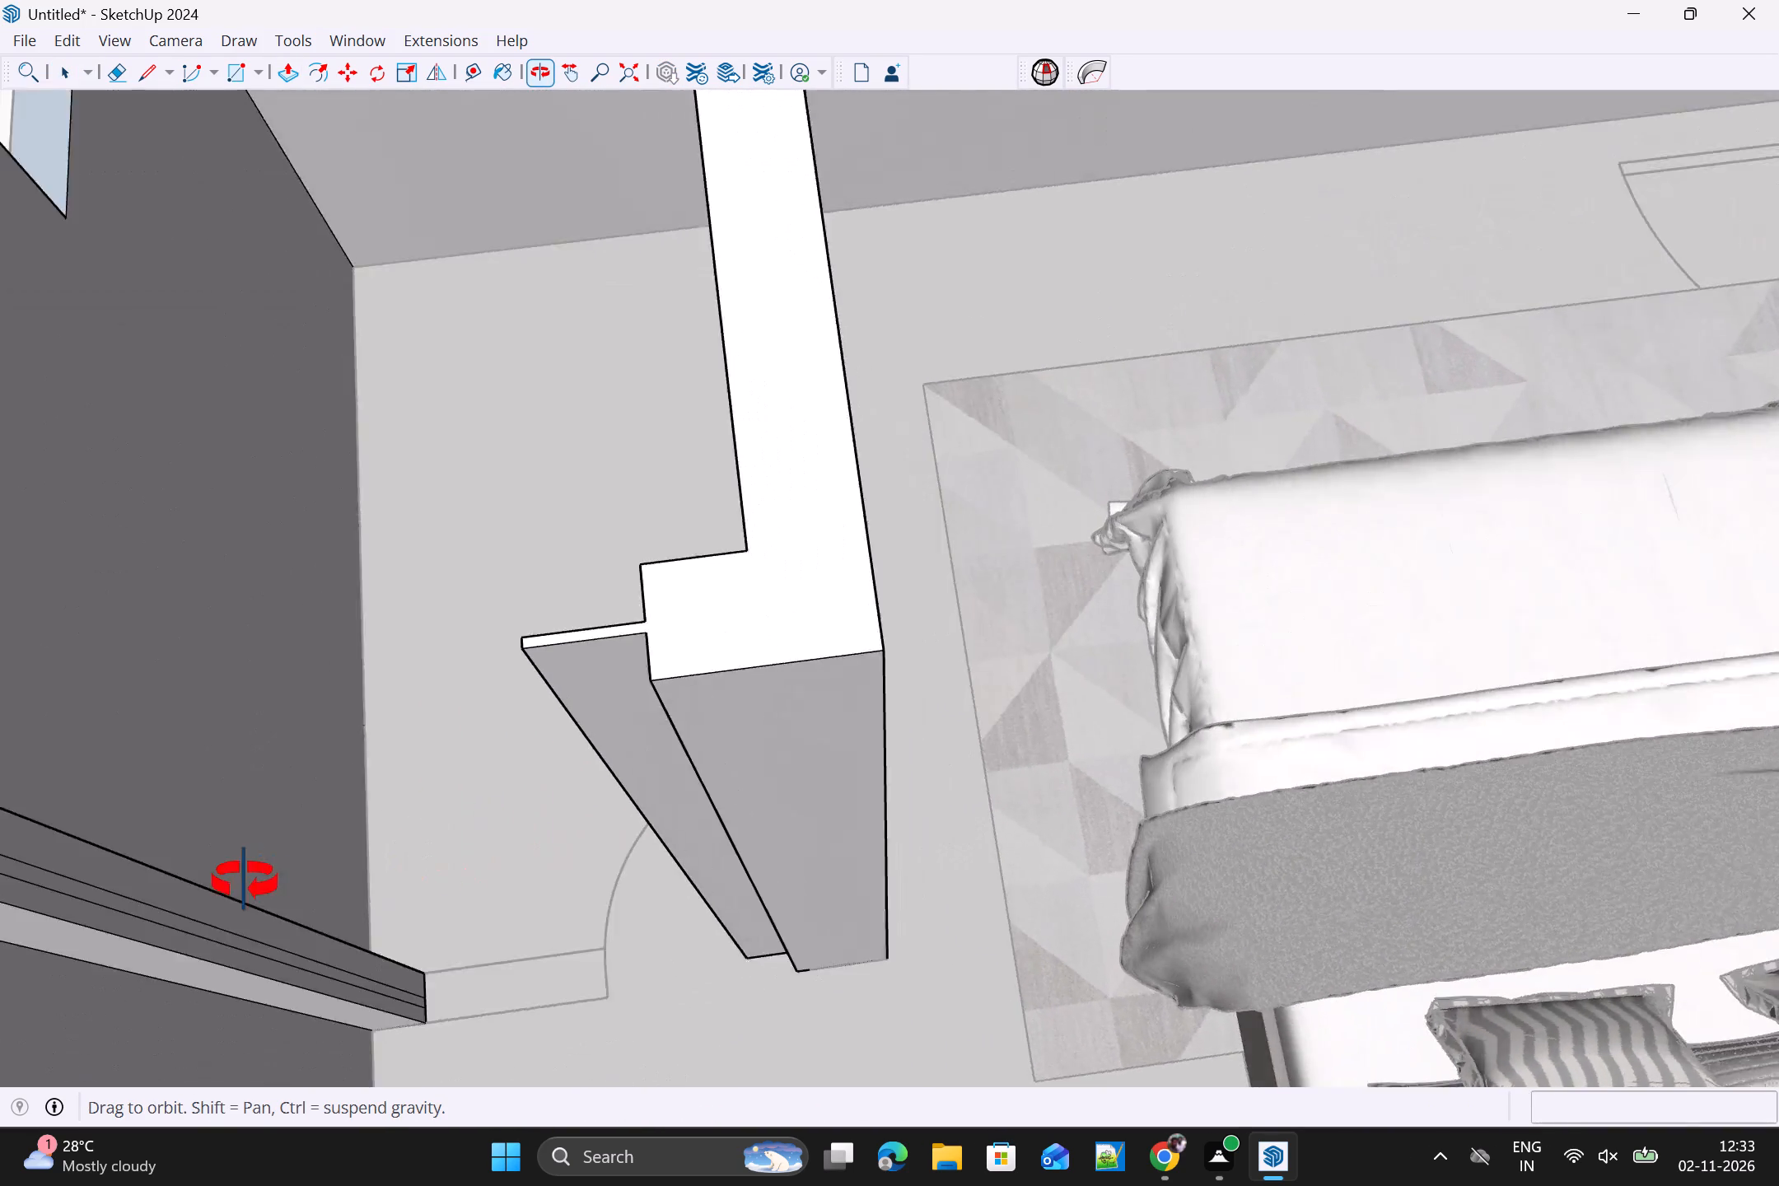
middle_drag(245, 881, 185, 873)
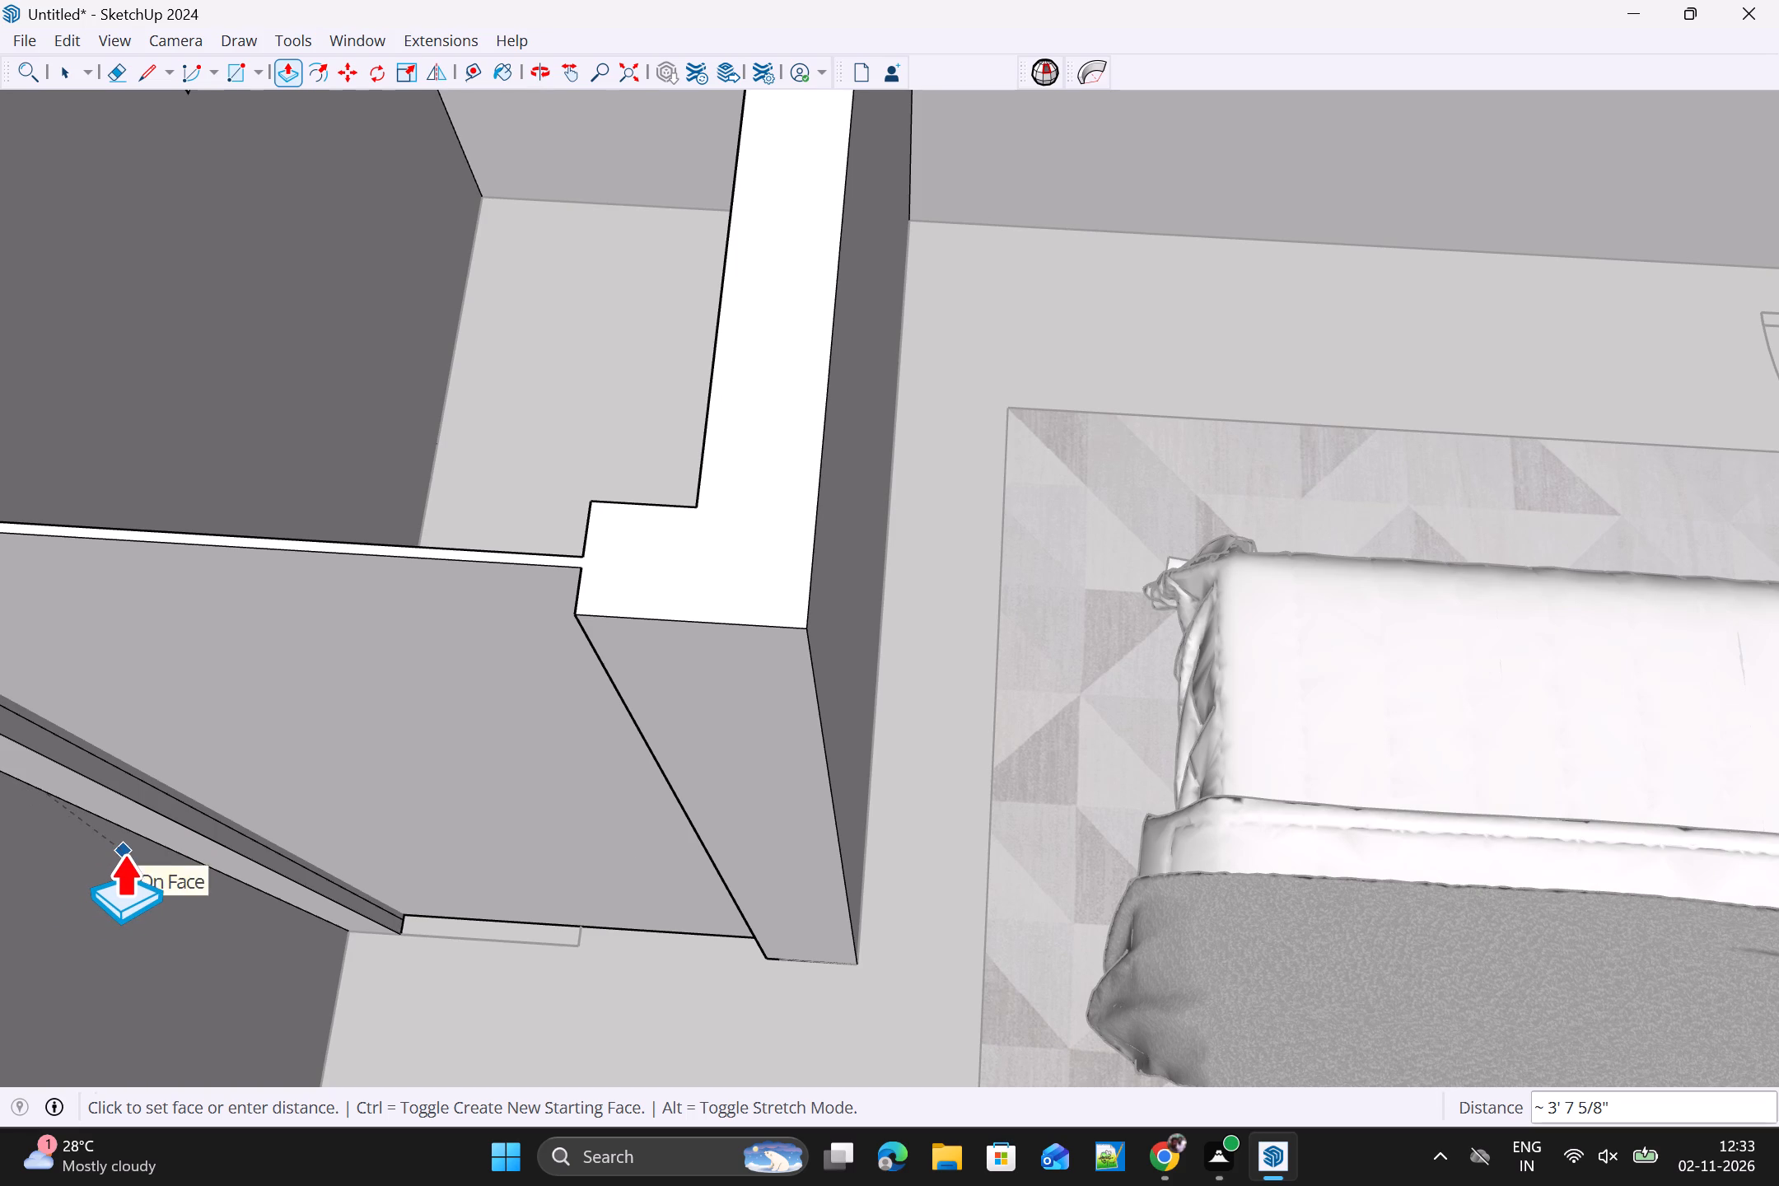
scroll(137, 852, down, 2)
middle_drag(189, 843, 535, 681)
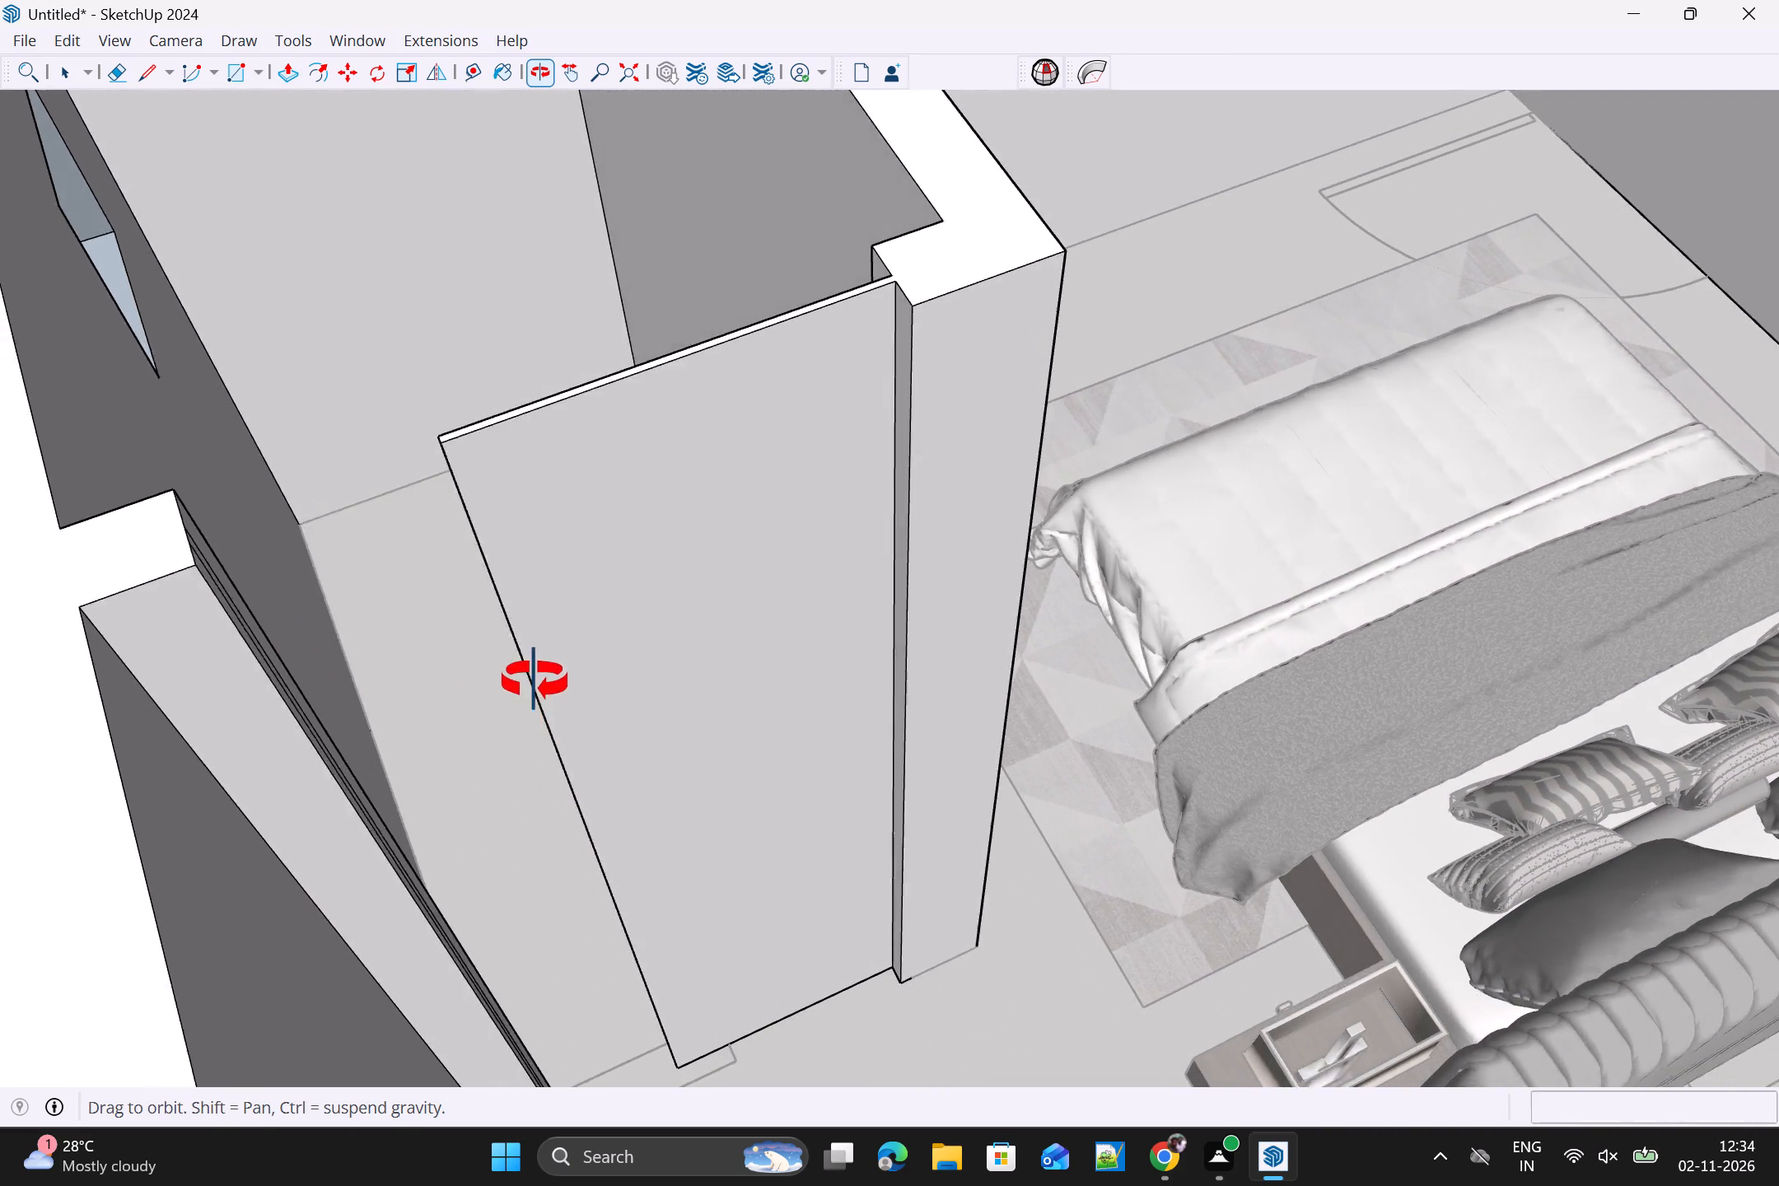
middle_drag(535, 681, 523, 667)
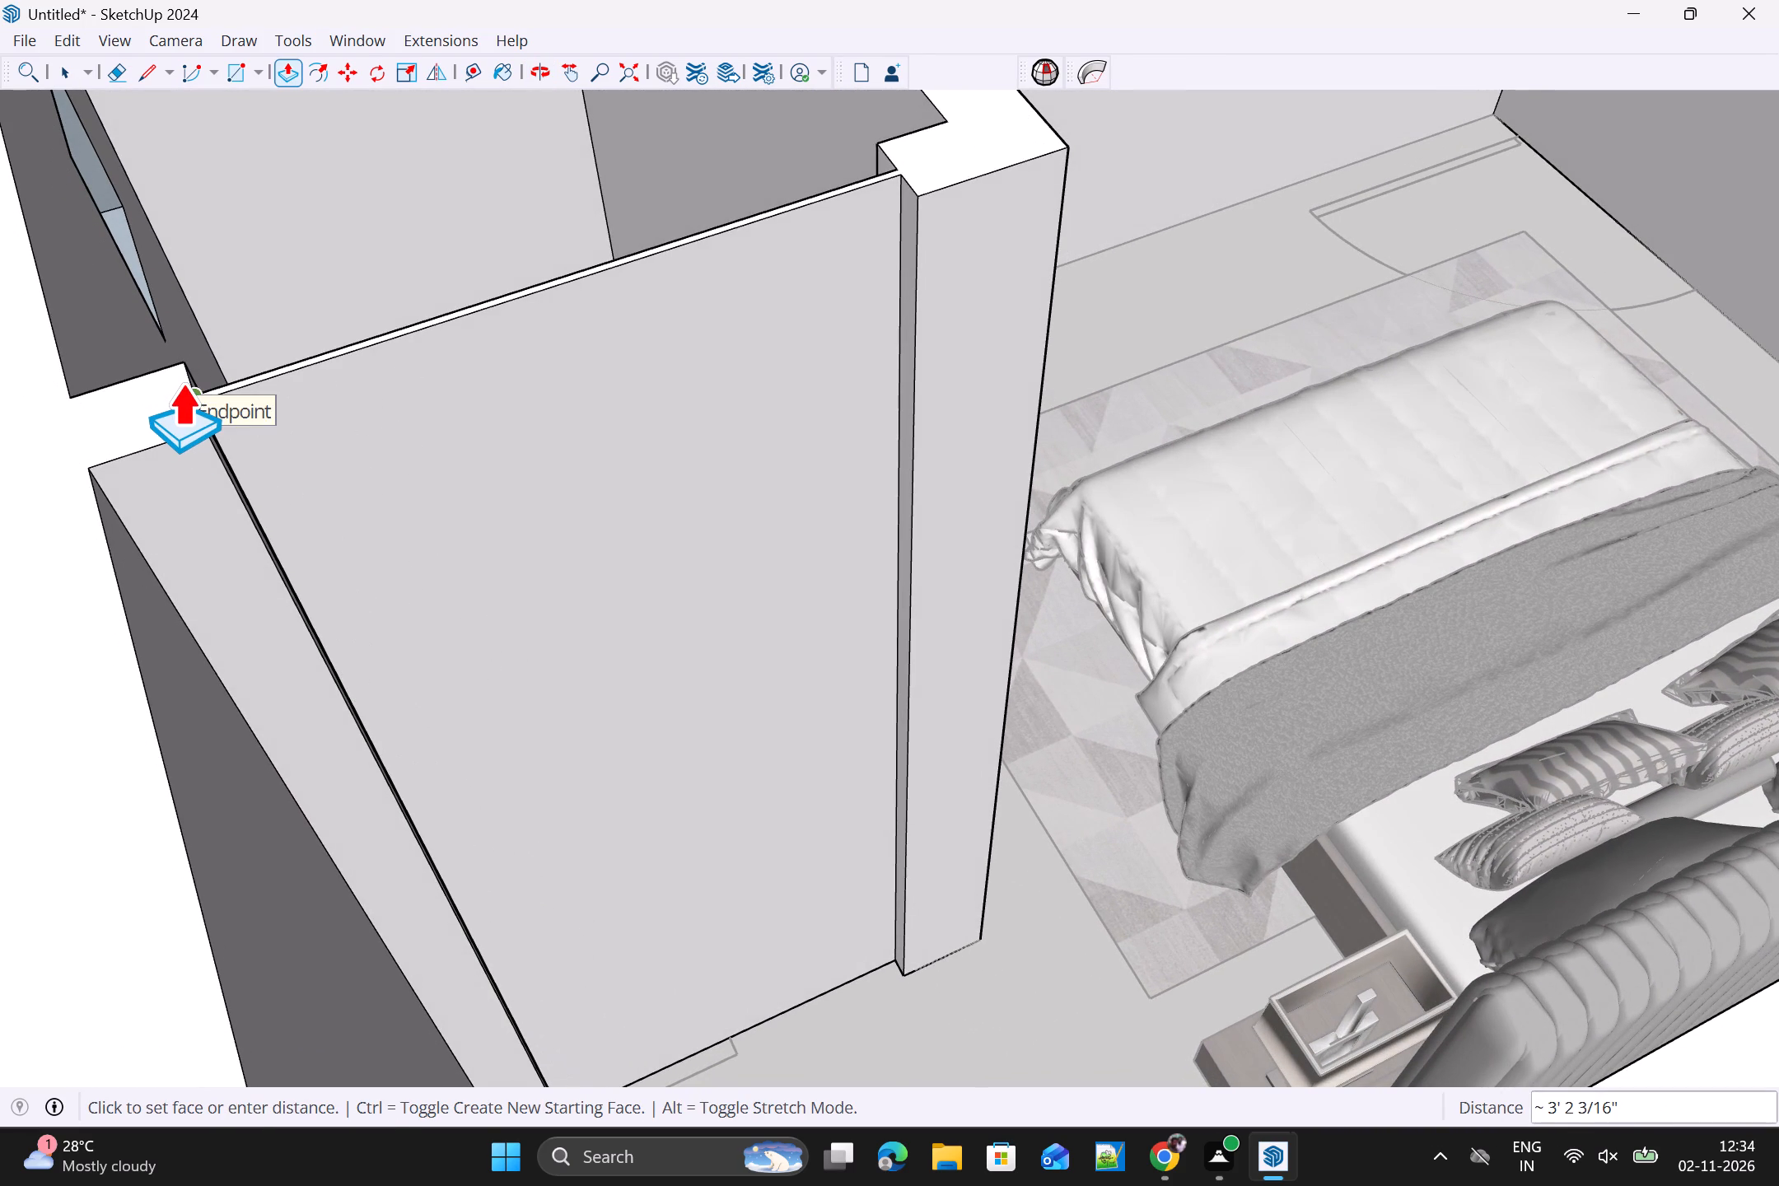
click(182, 381)
middle_drag(597, 667, 320, 854)
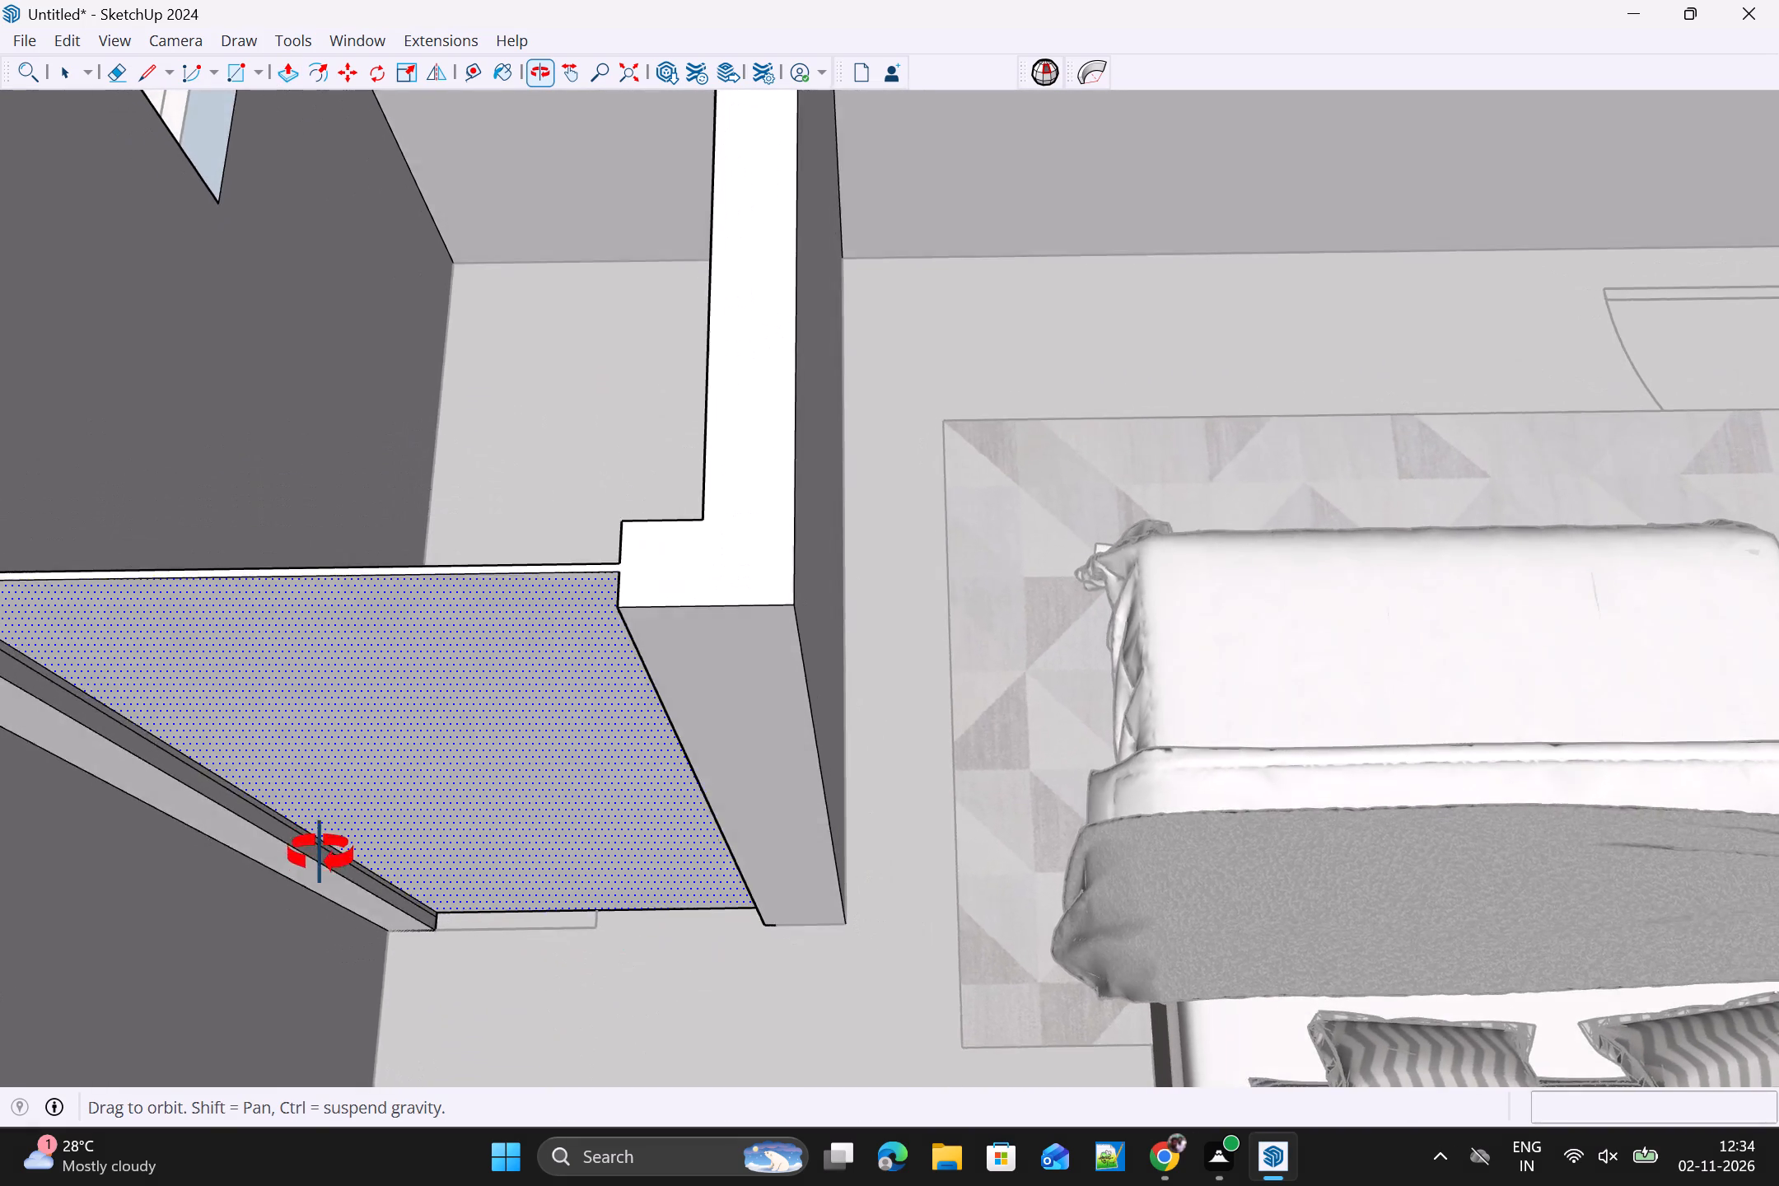
middle_drag(320, 854, 460, 758)
key(space)
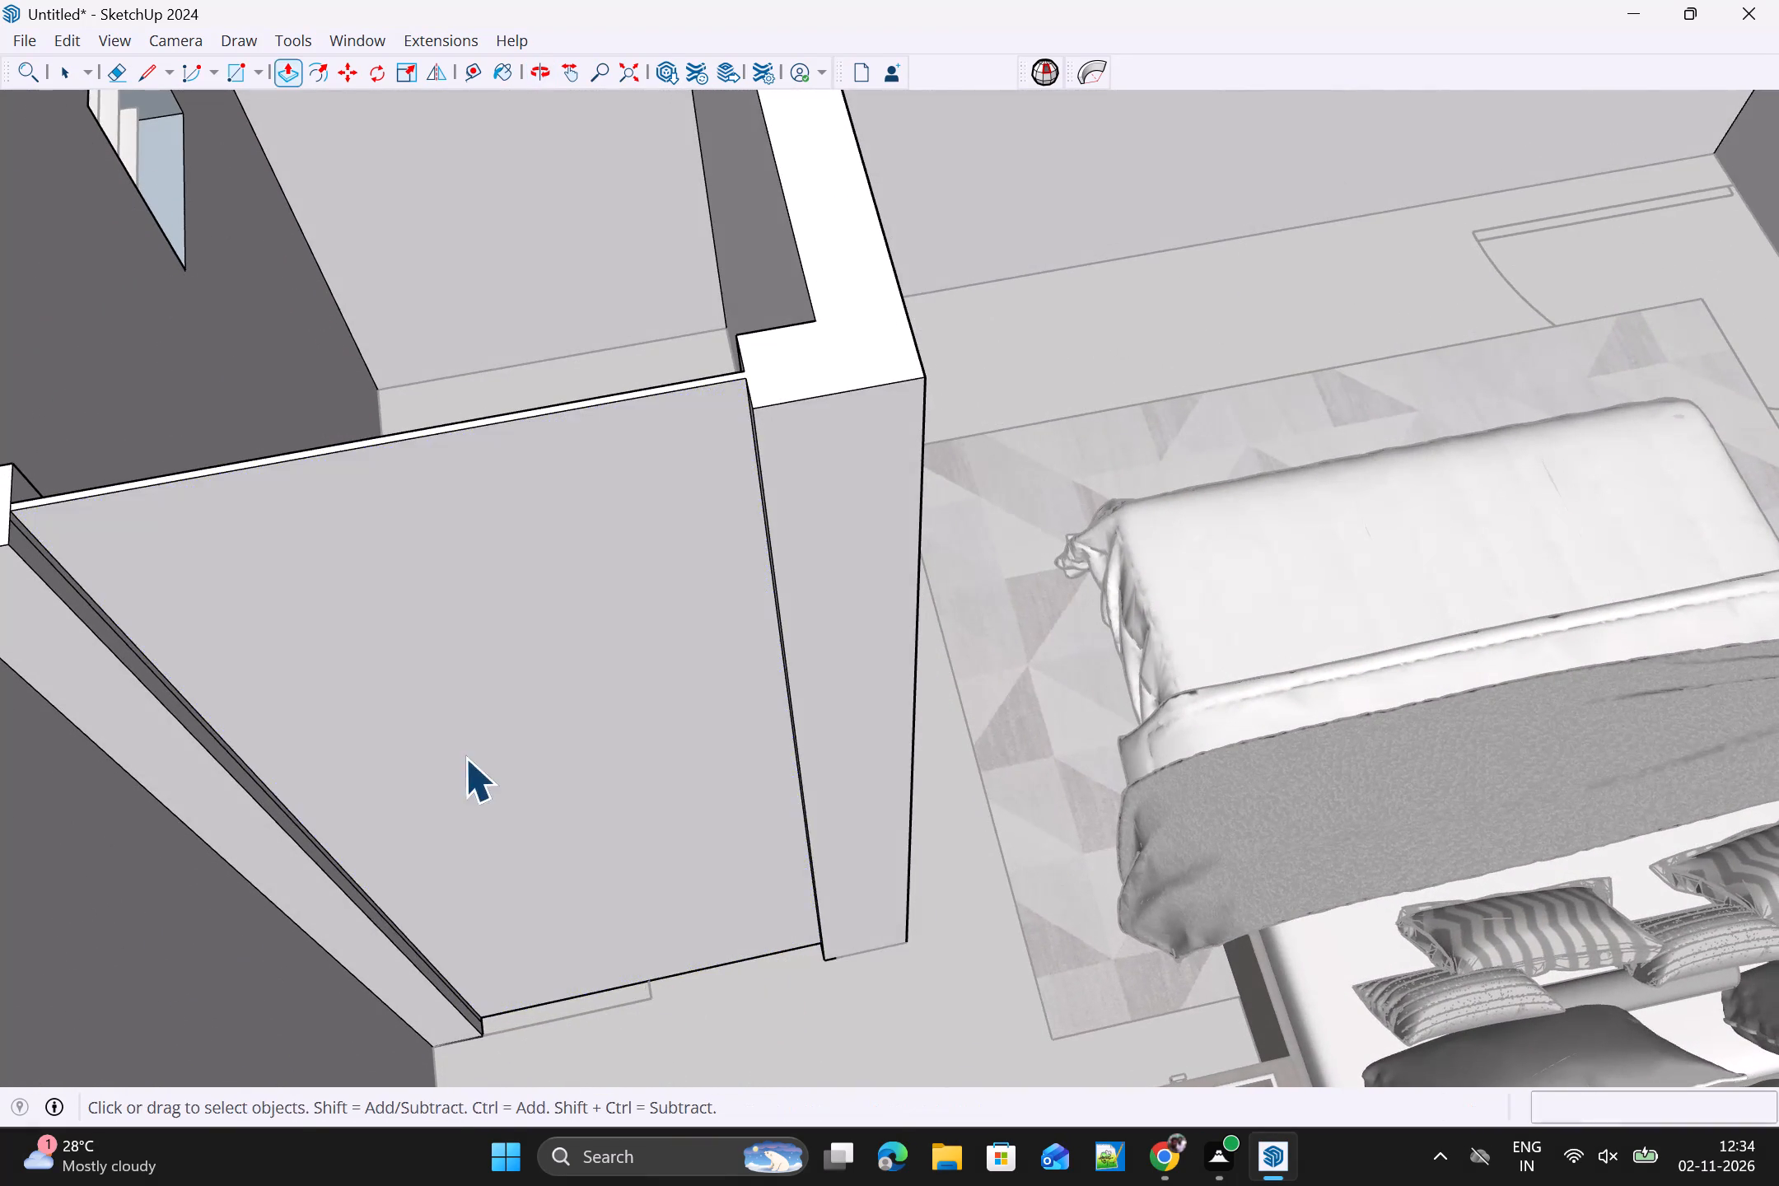
Delete the leftover vertical strip edge beside the new panel on the outer wall's stub face.
scroll(149, 693, up, 4)
click(126, 645)
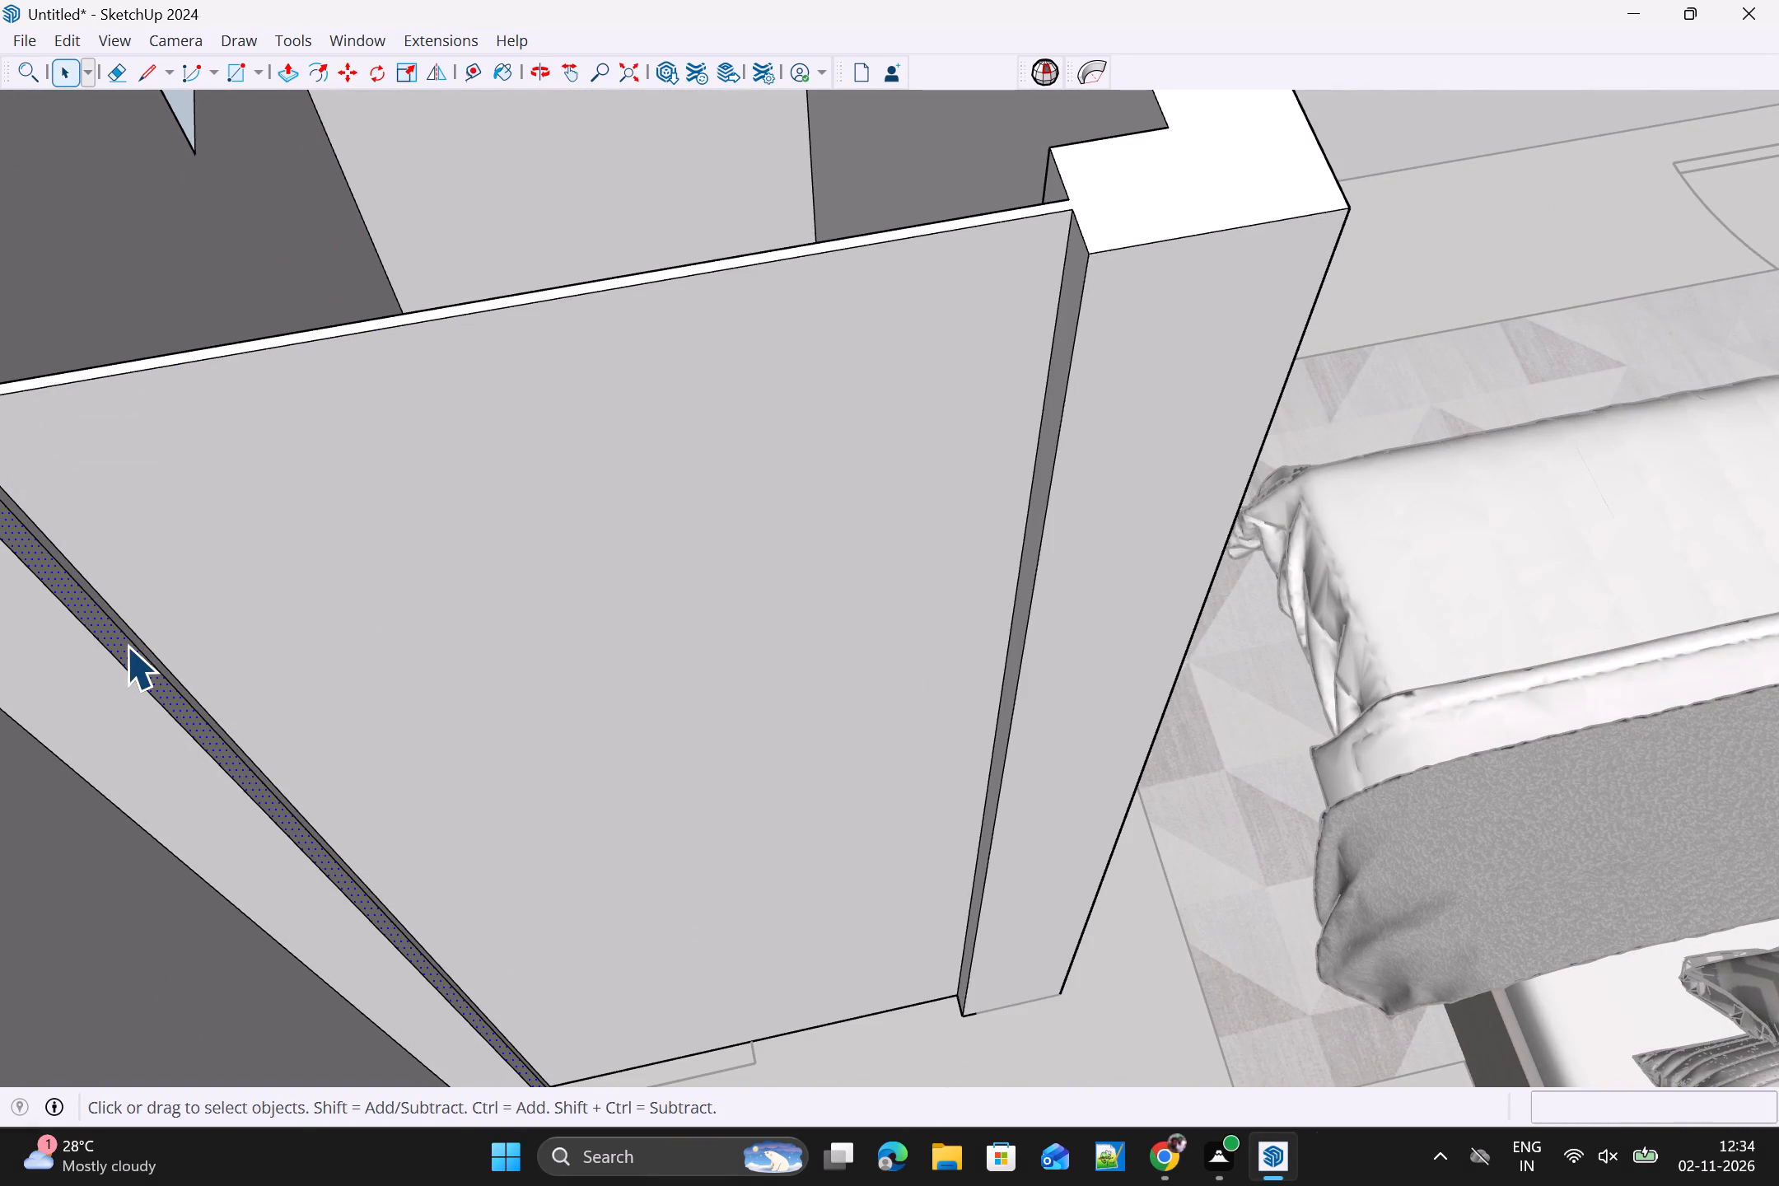
click(127, 641)
key(Delete)
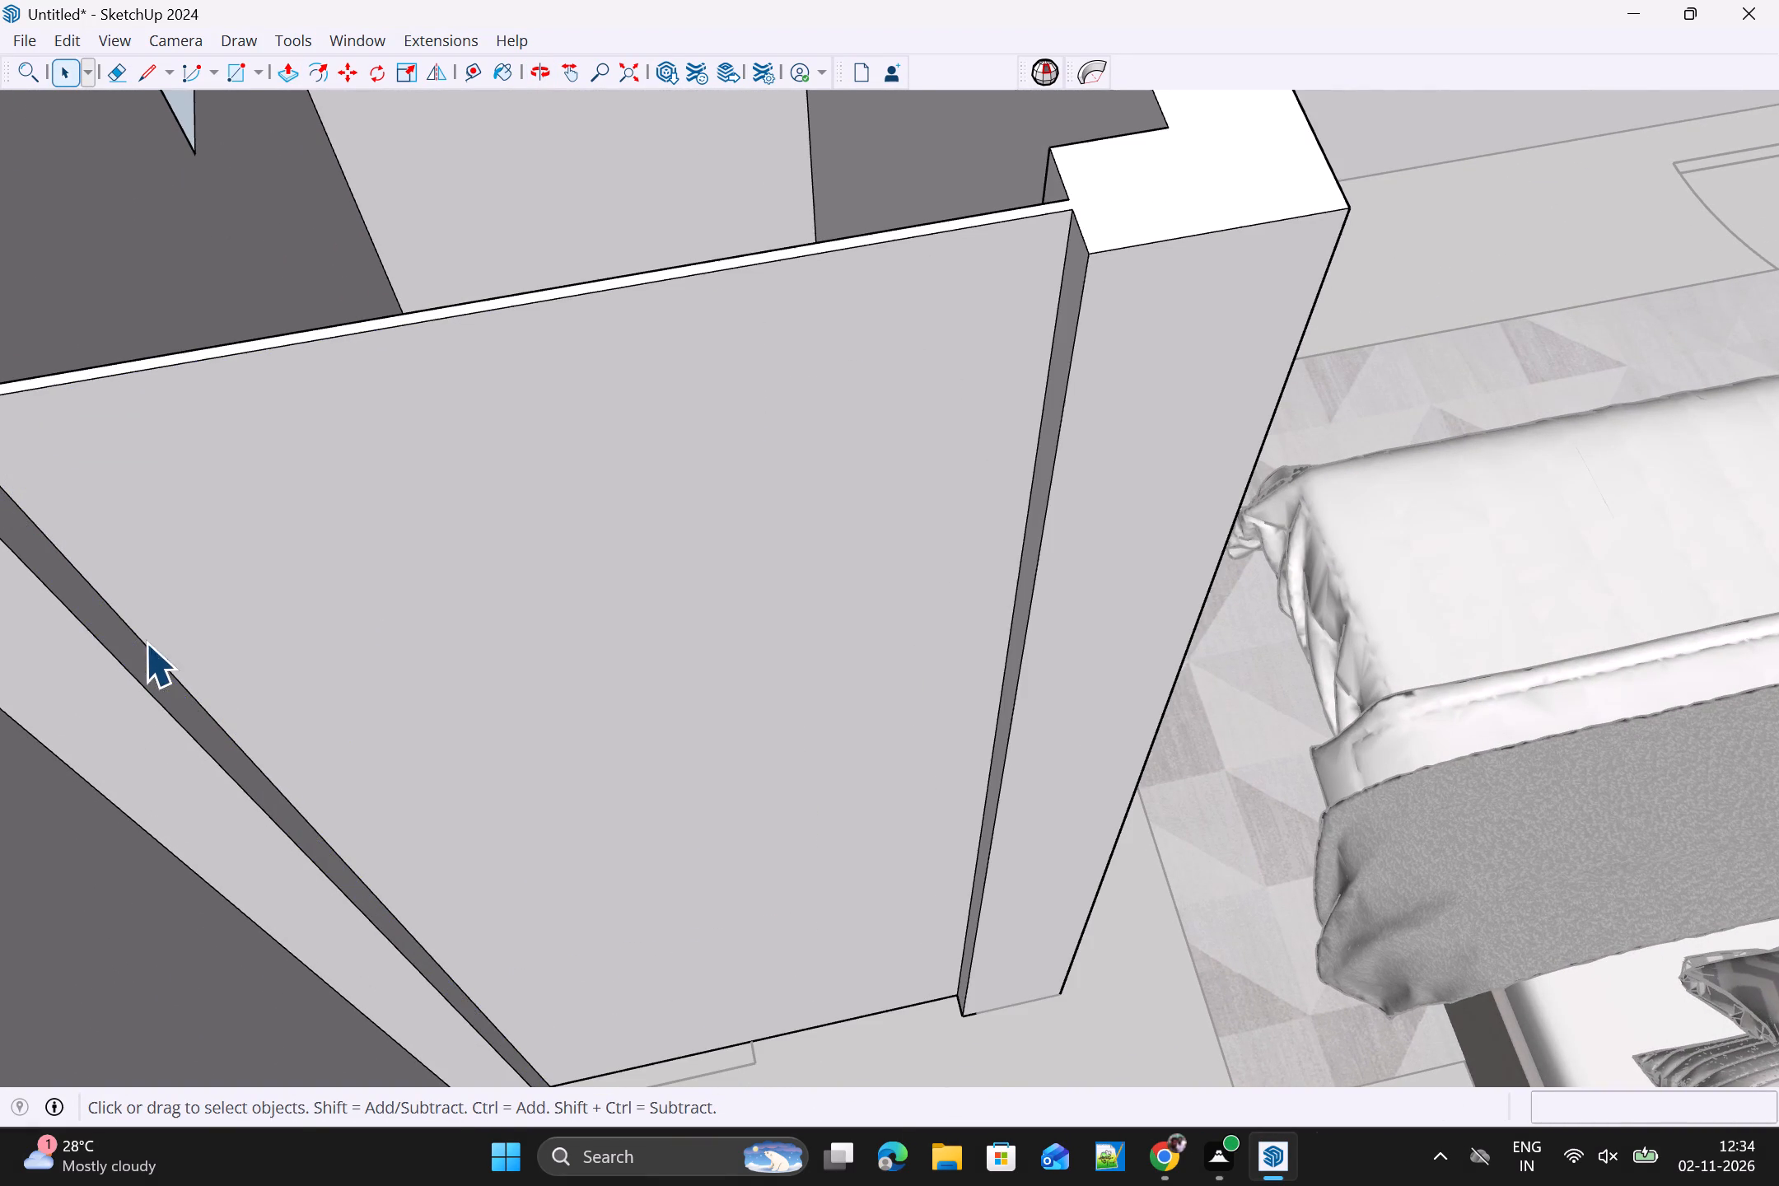
Select the faces and edges of the thin panel in the bathroom doorway and make them a group.
scroll(213, 657, down, 4)
middle_drag(211, 683, 1247, 819)
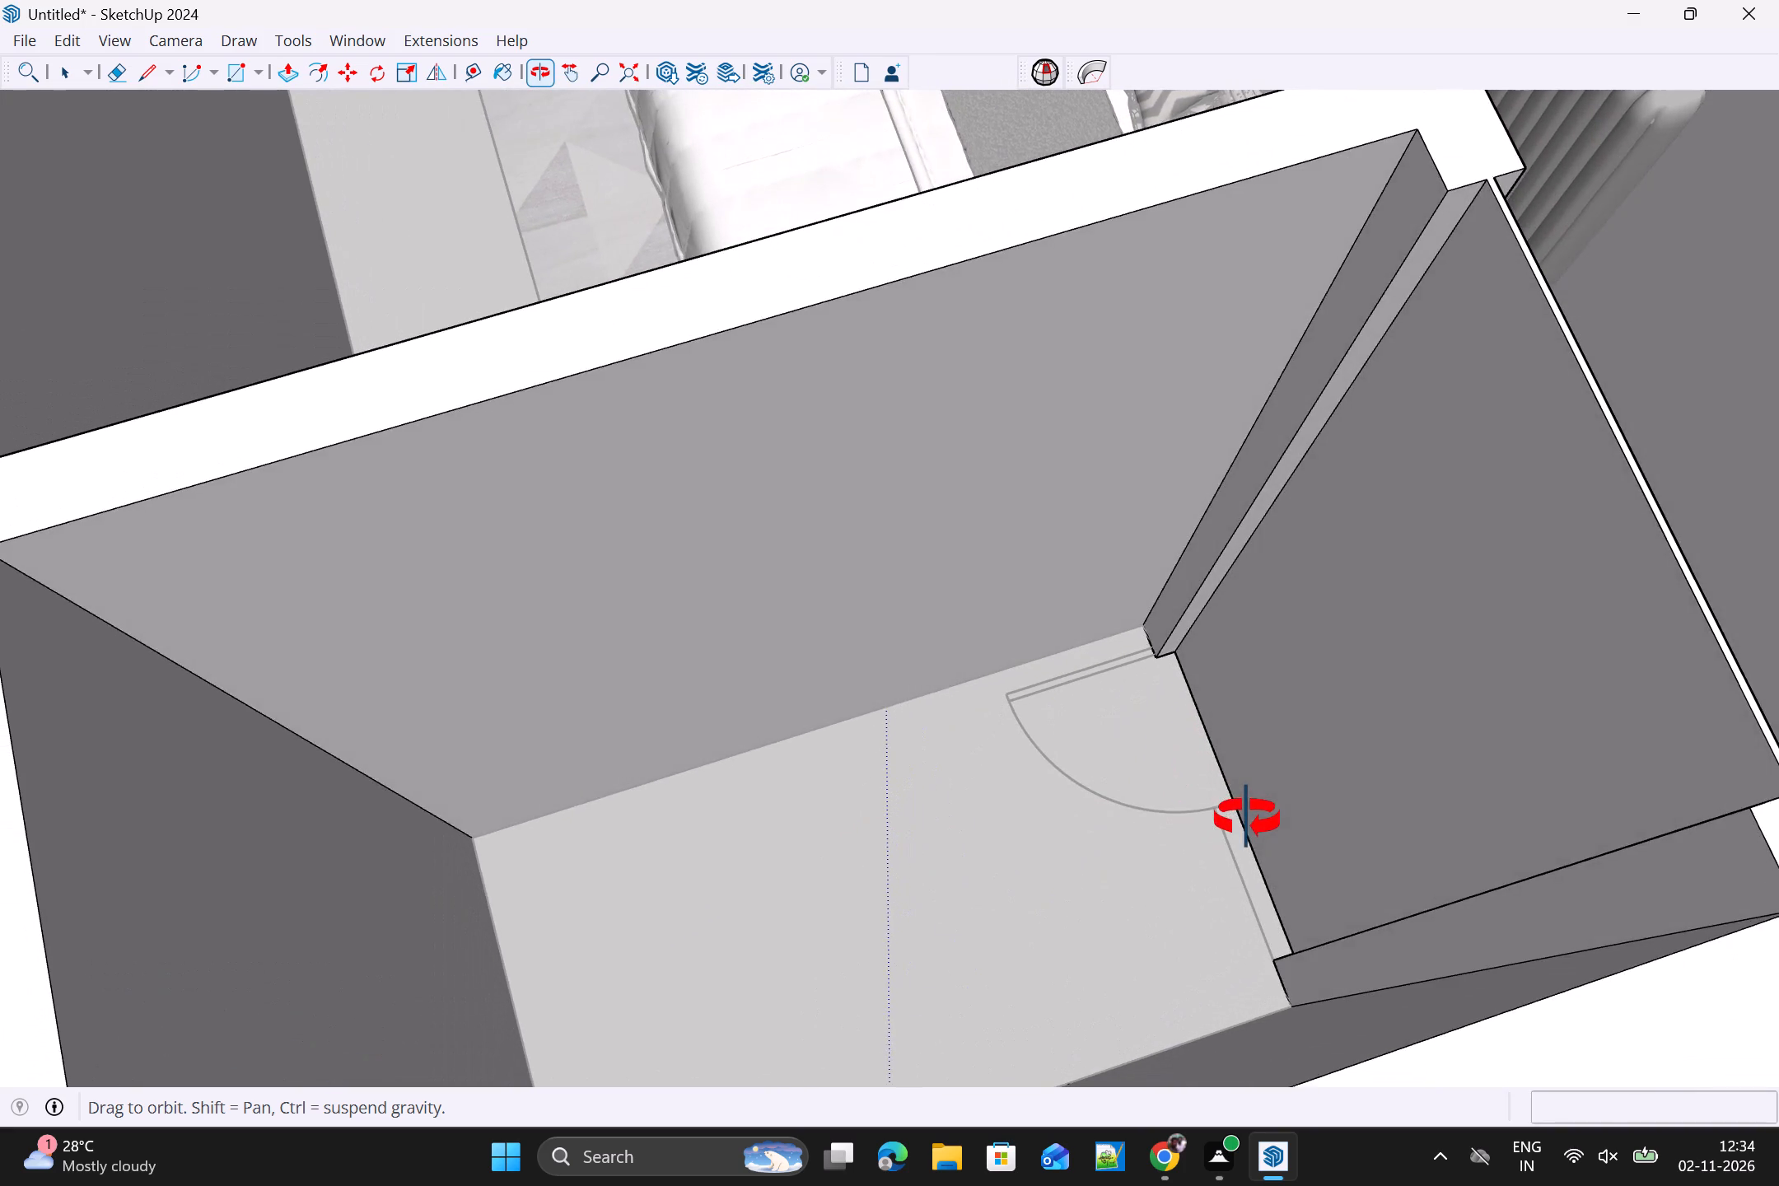
middle_drag(1247, 819, 503, 726)
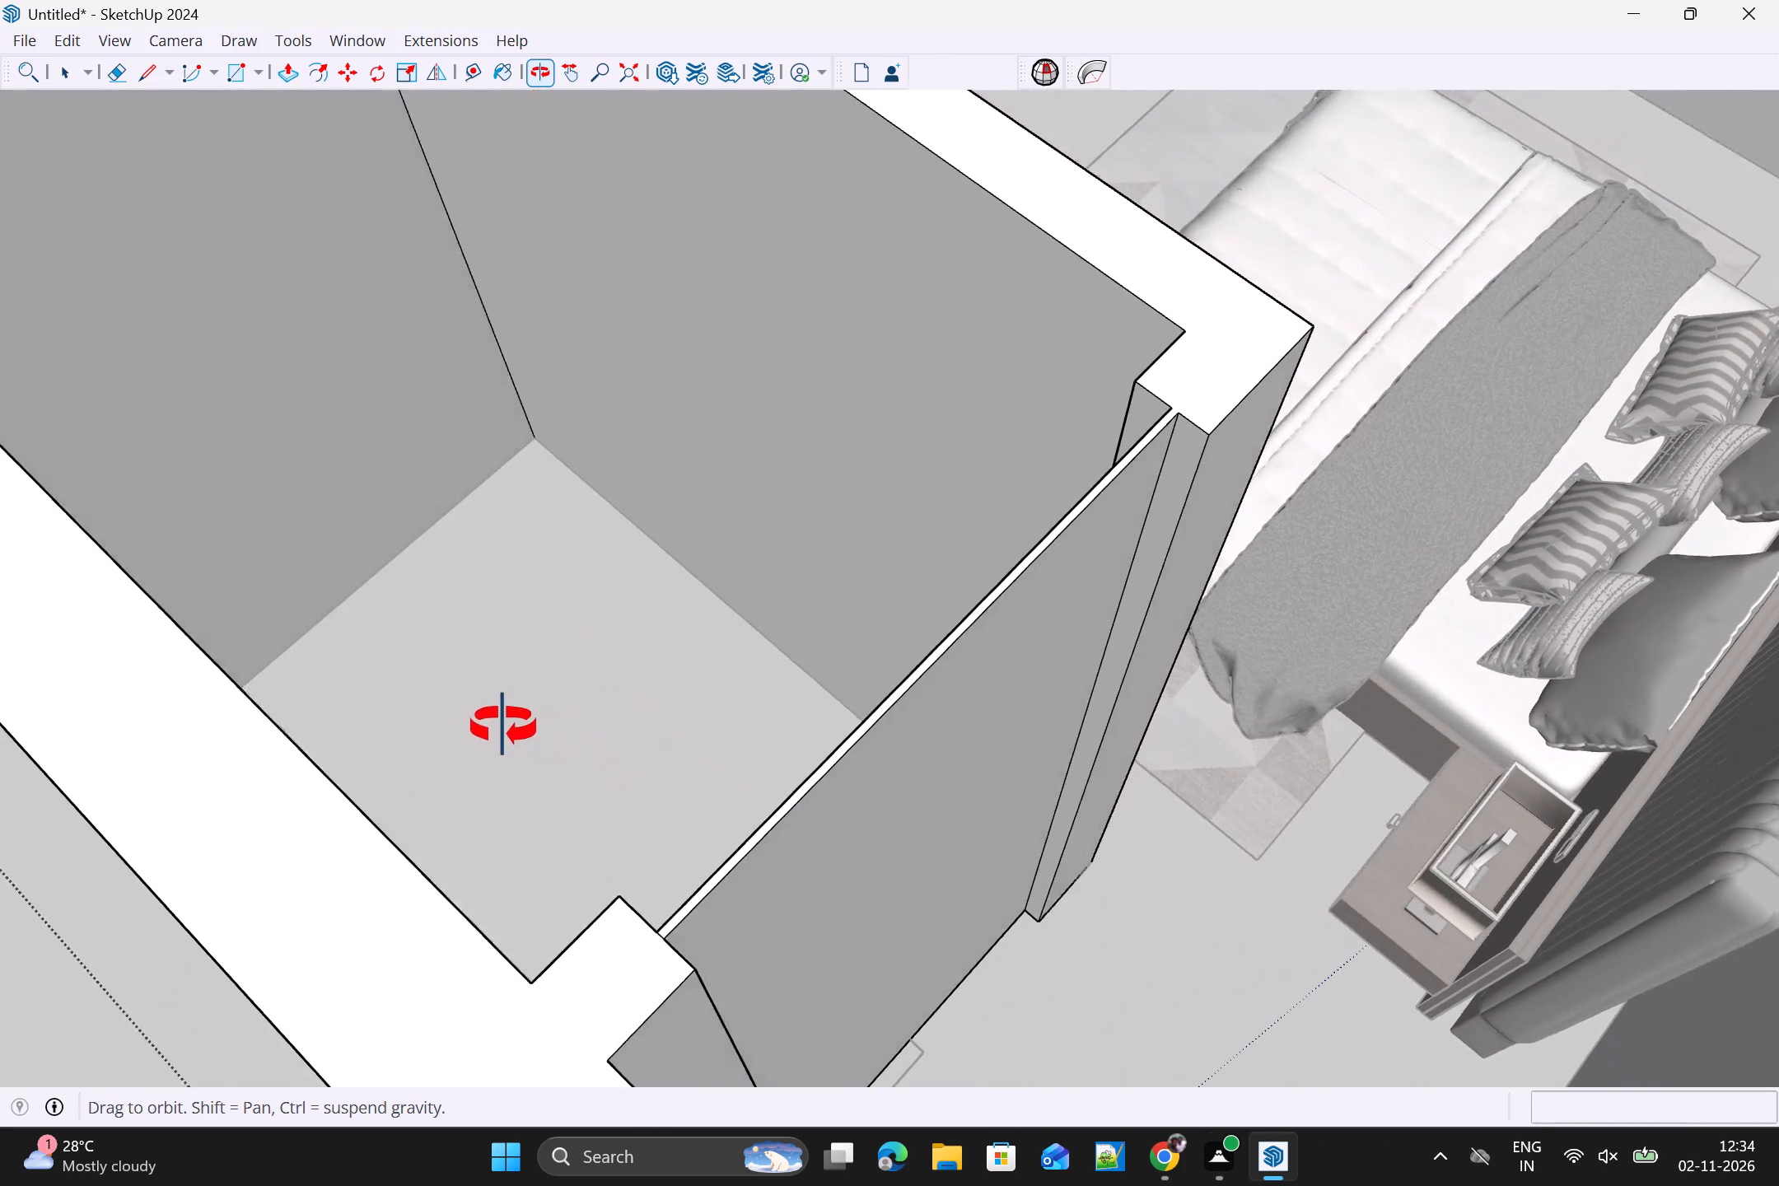
middle_drag(503, 726, 184, 578)
key(space)
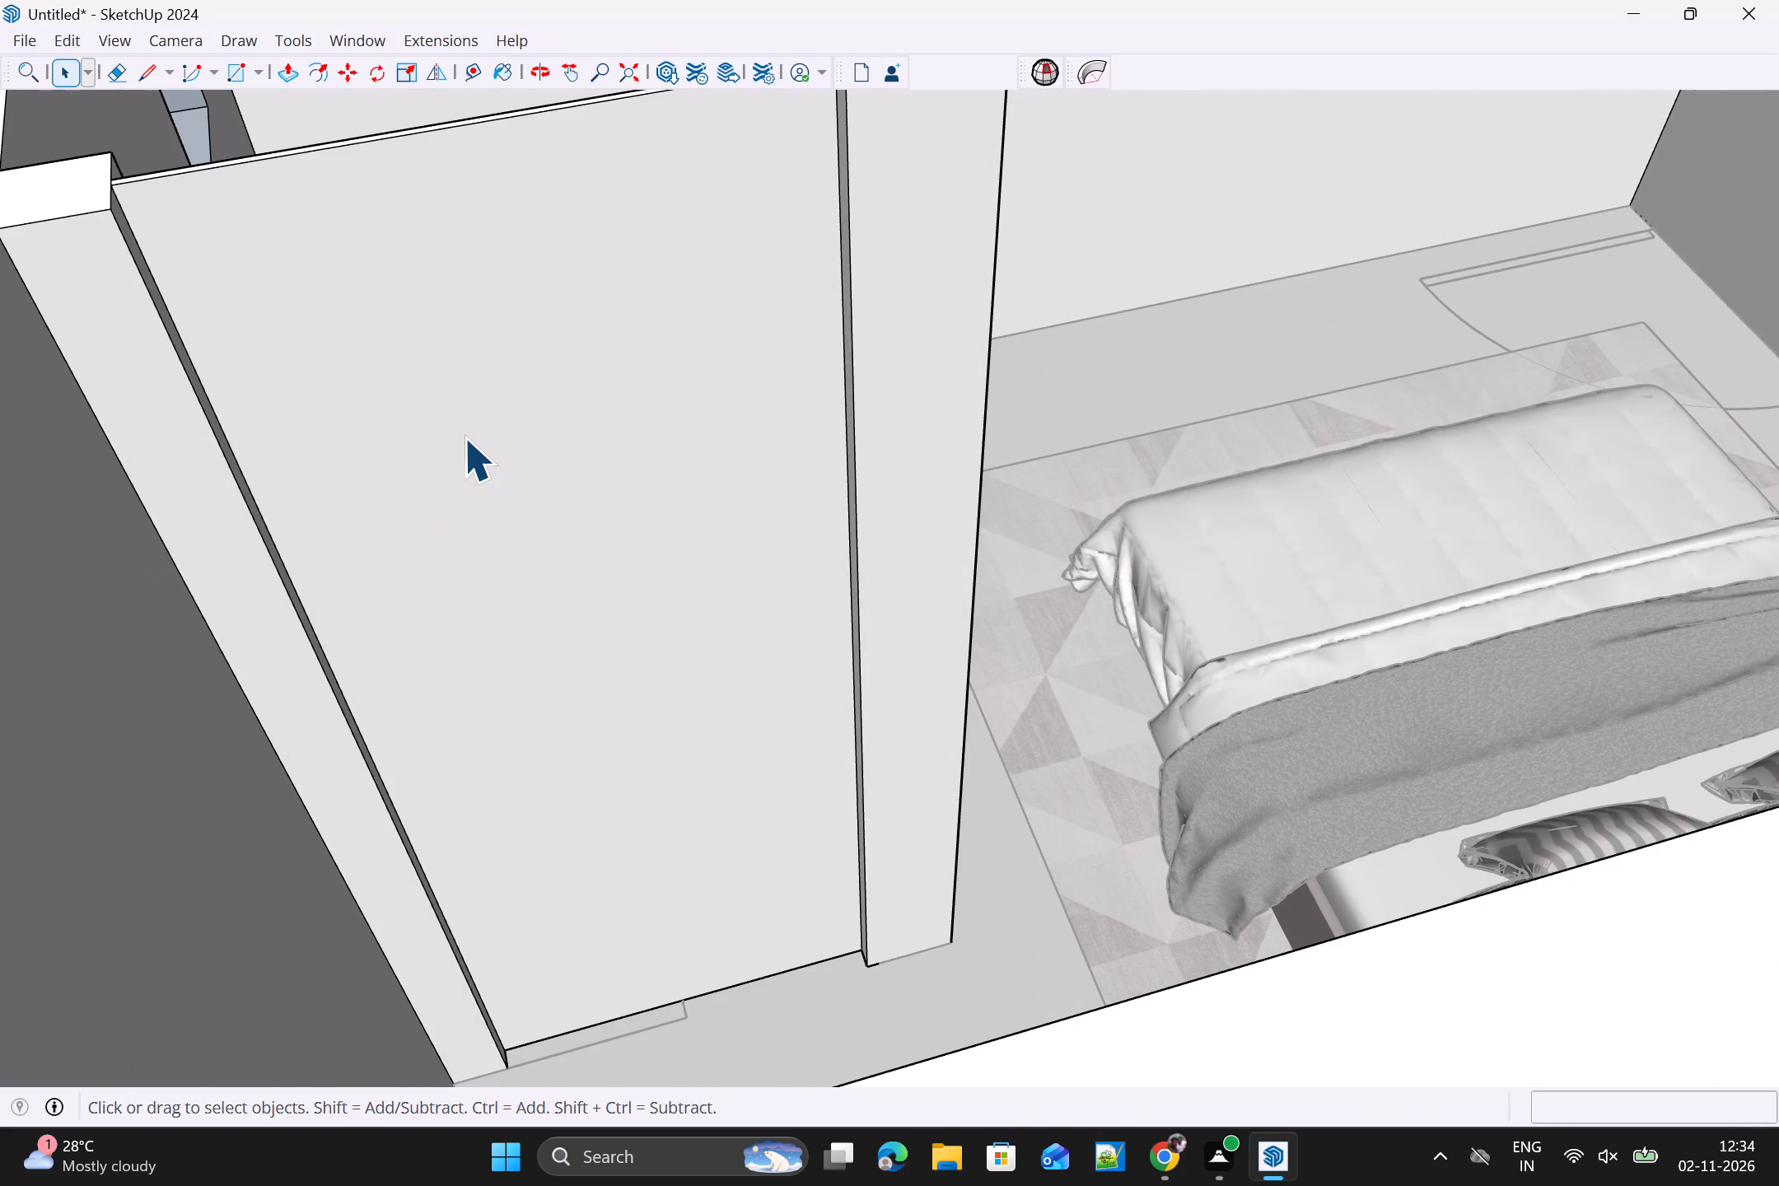
triple_click(455, 432)
double_click(451, 432)
double_click(451, 432)
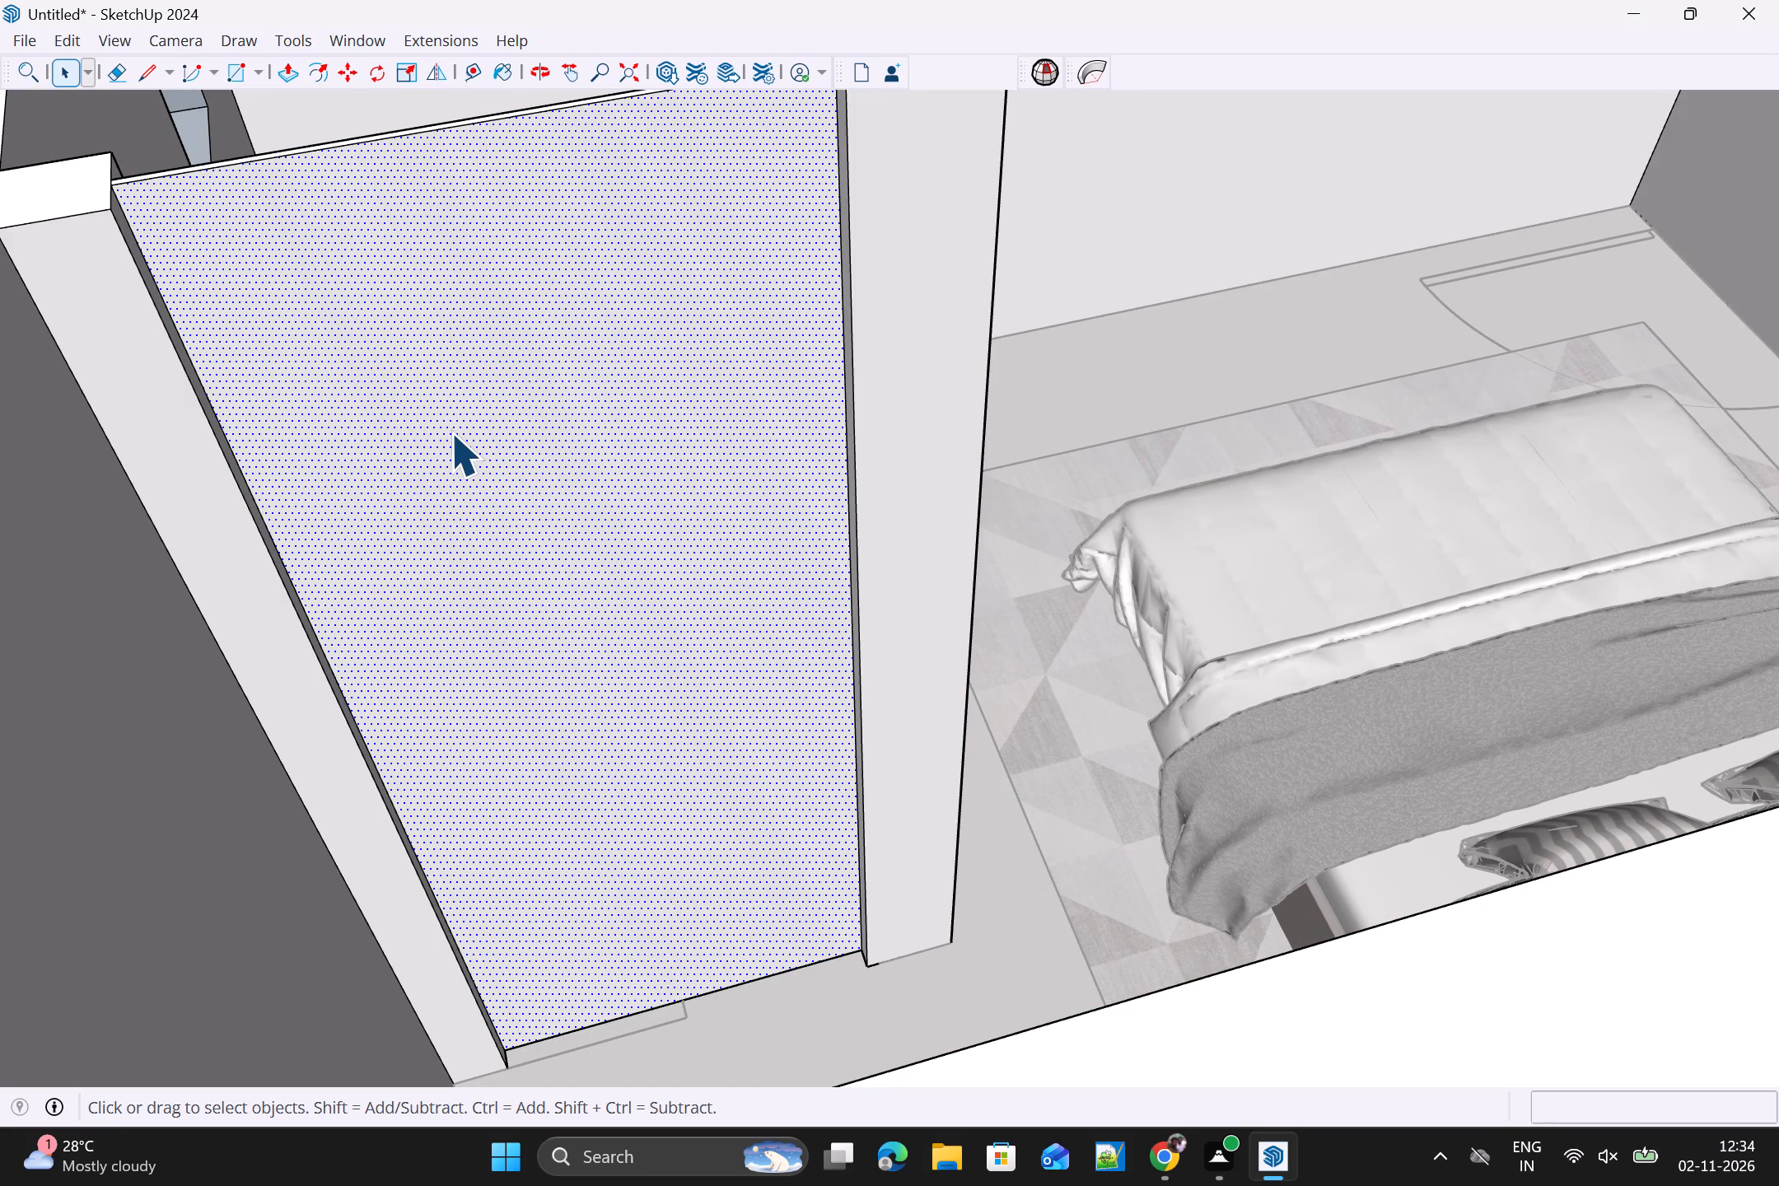
middle_drag(451, 433, 471, 653)
middle_drag(471, 654, 477, 673)
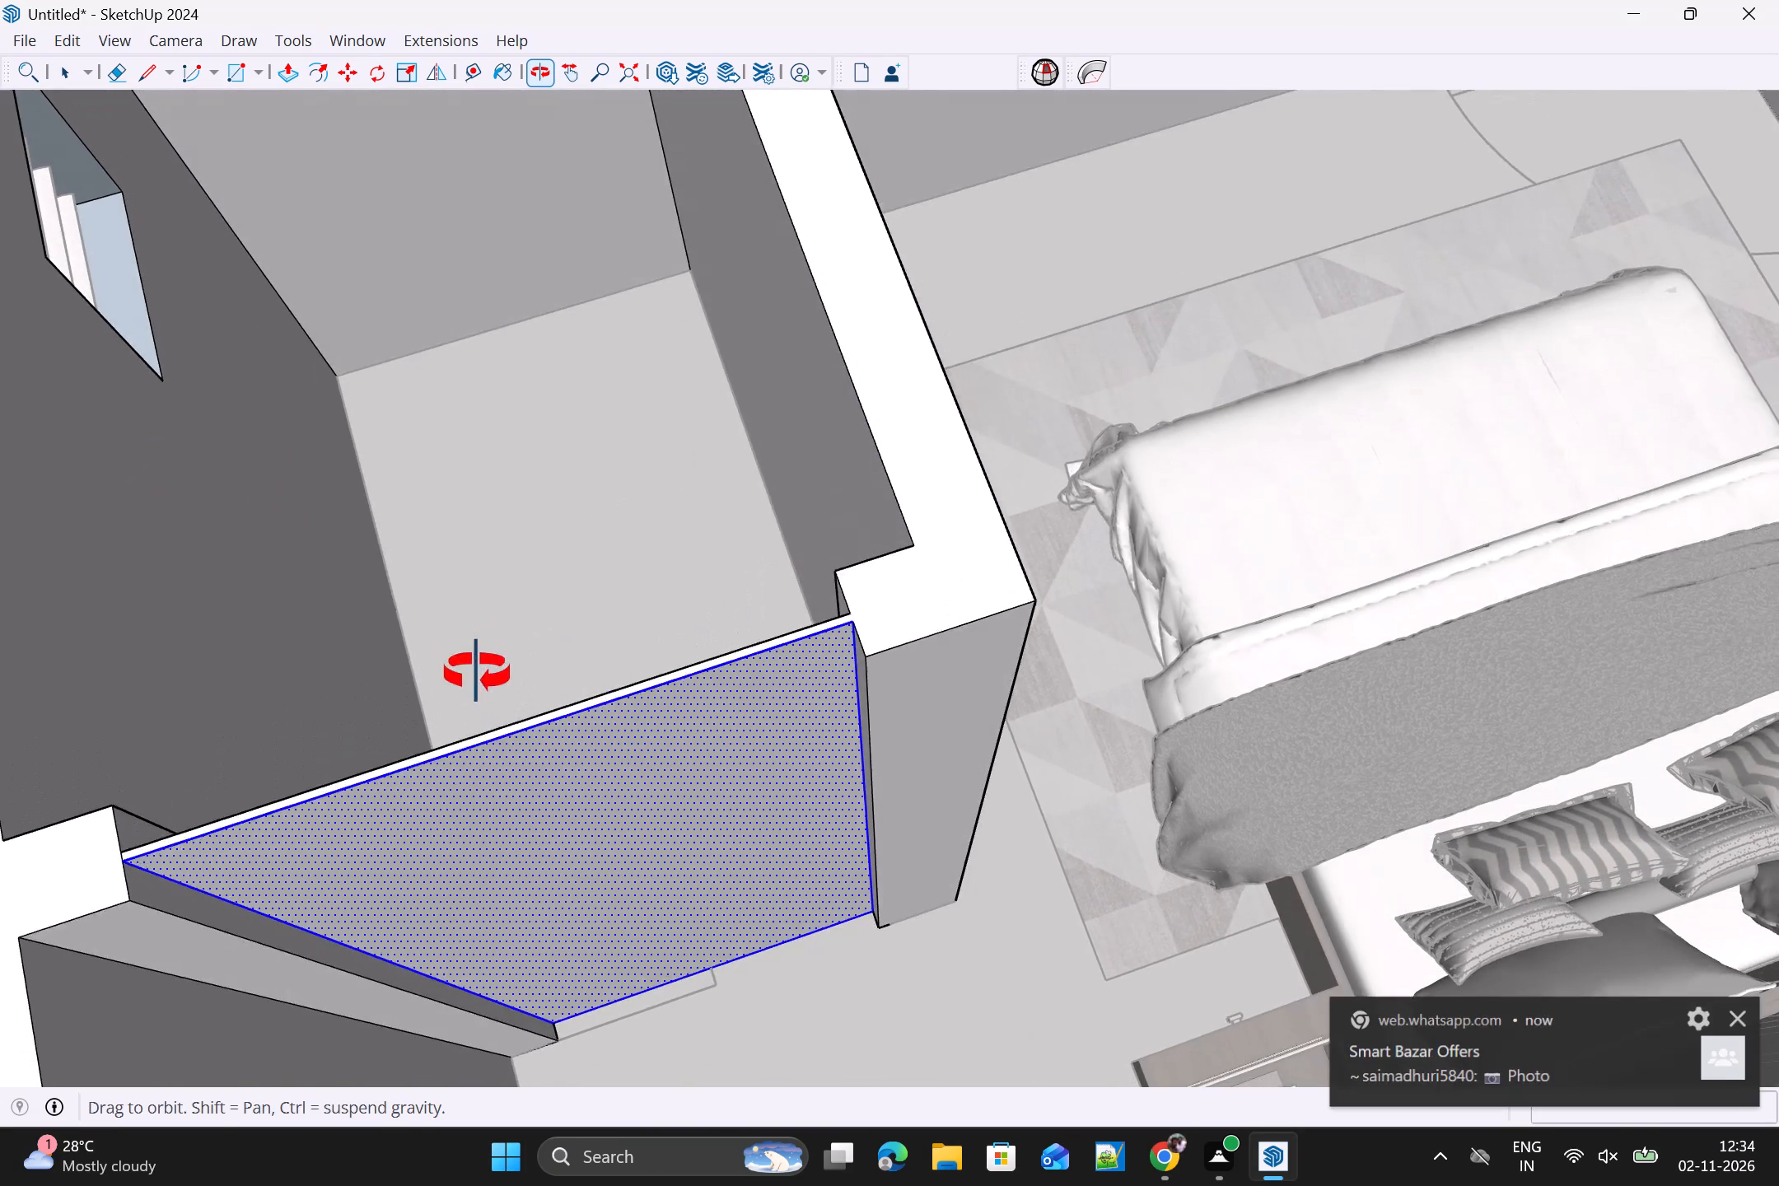
middle_drag(477, 673, 1131, 738)
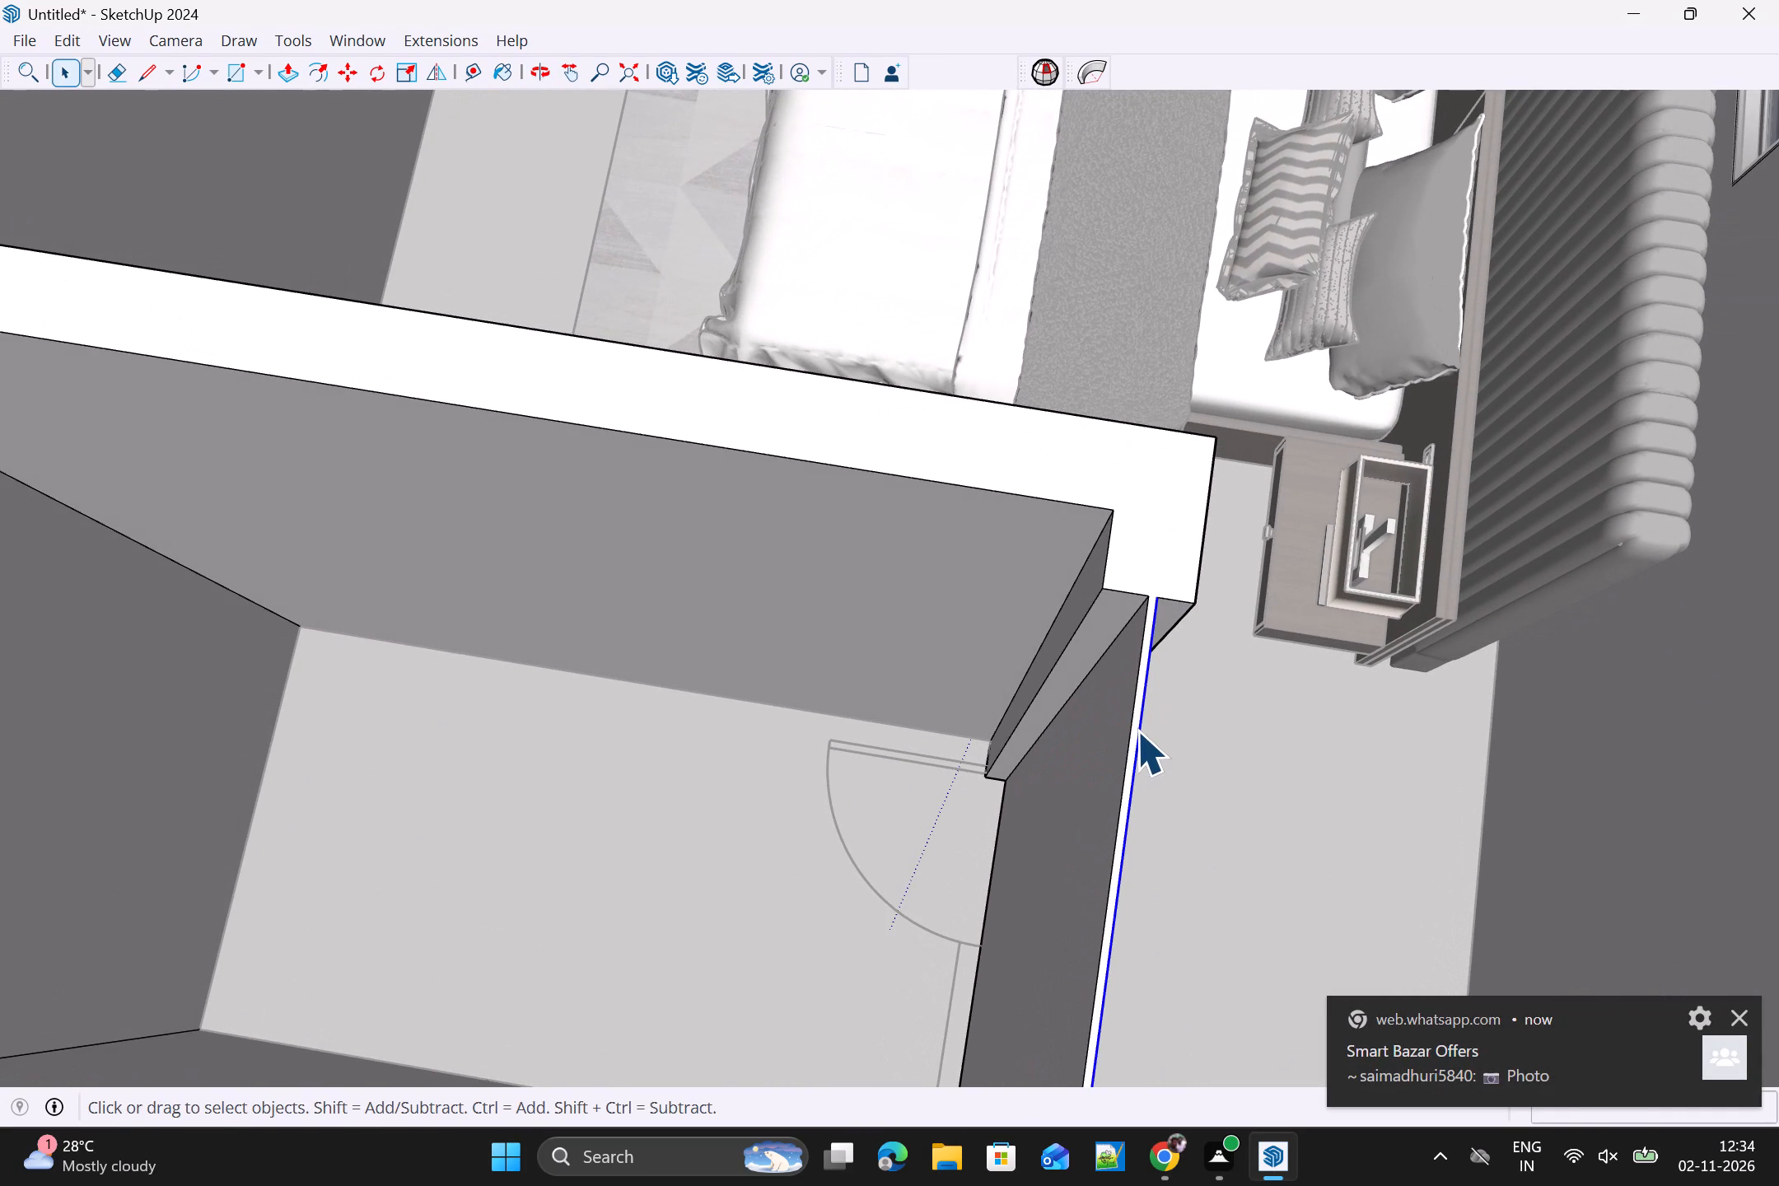
shift+double_click(1137, 731)
shift+double_click(1123, 731)
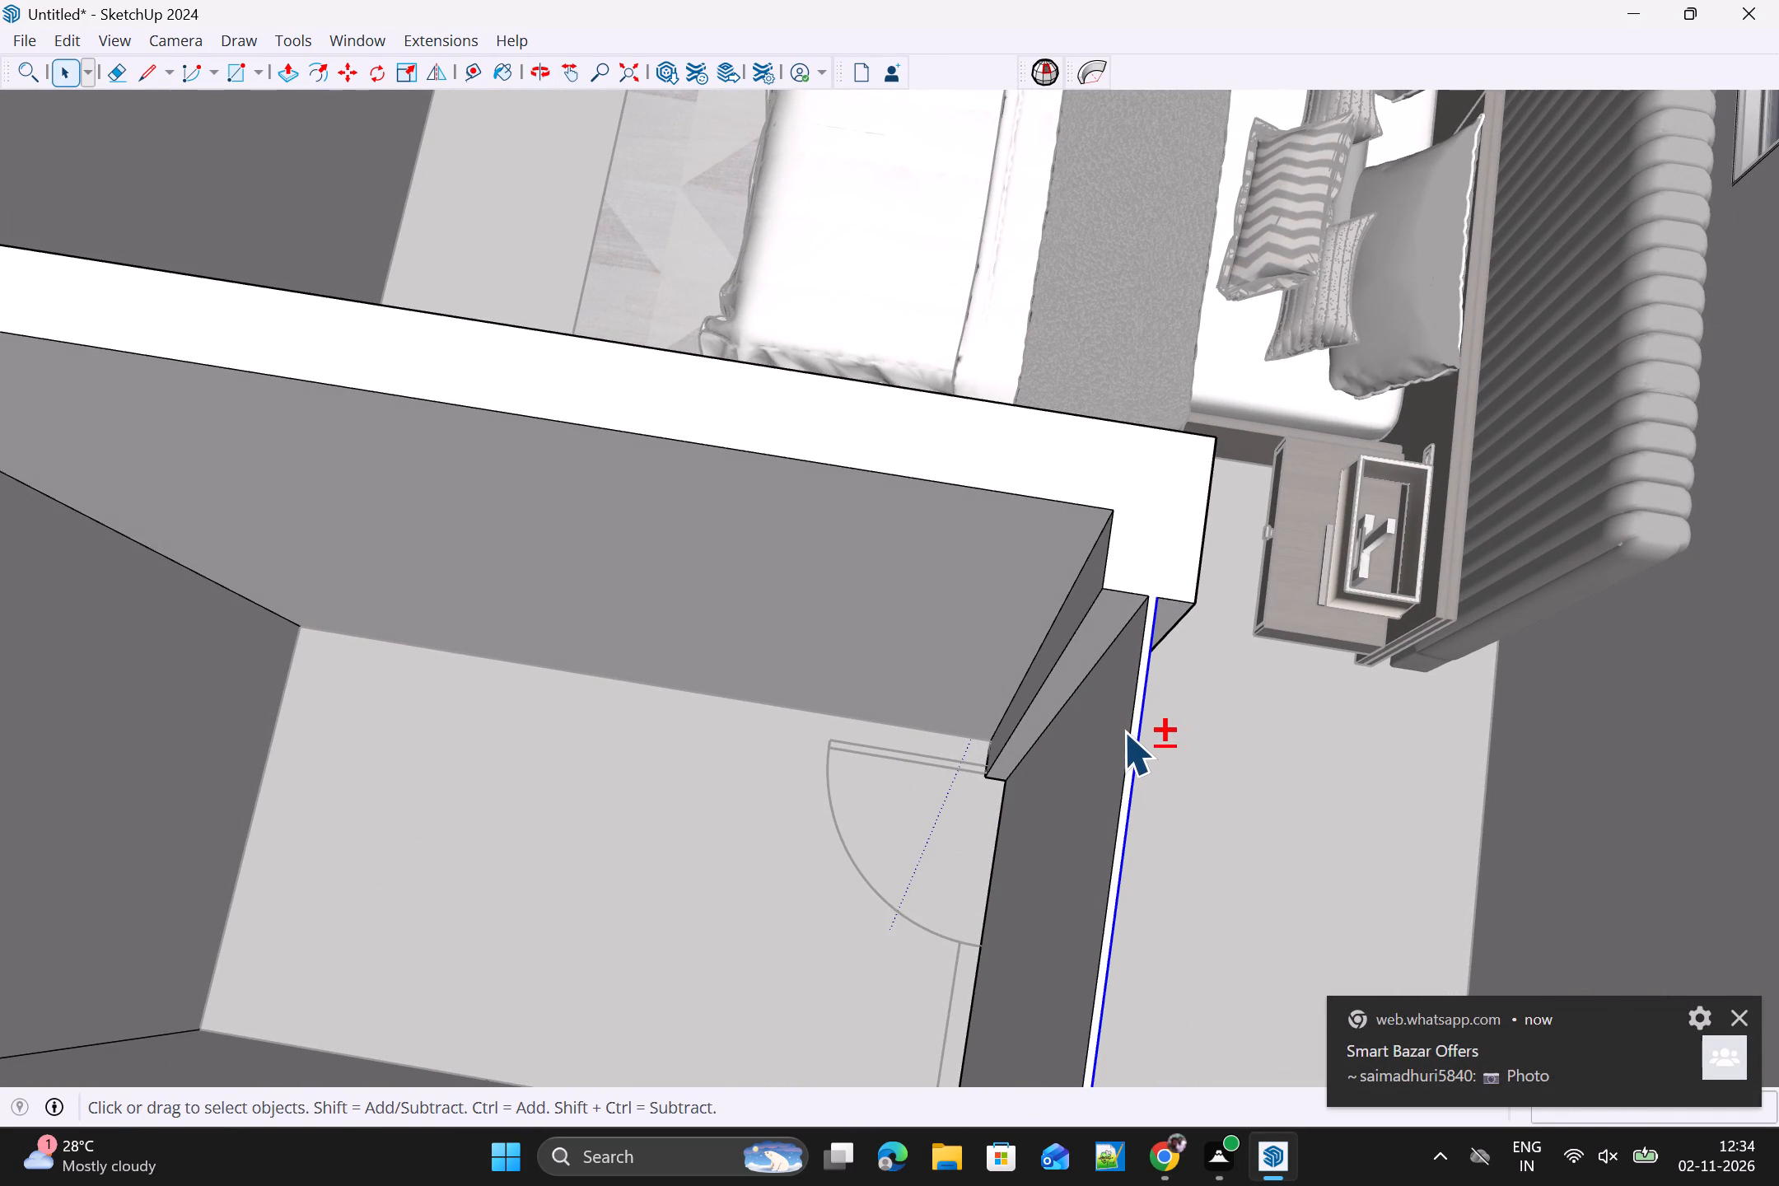
shift+double_click(1134, 731)
shift+click(1141, 735)
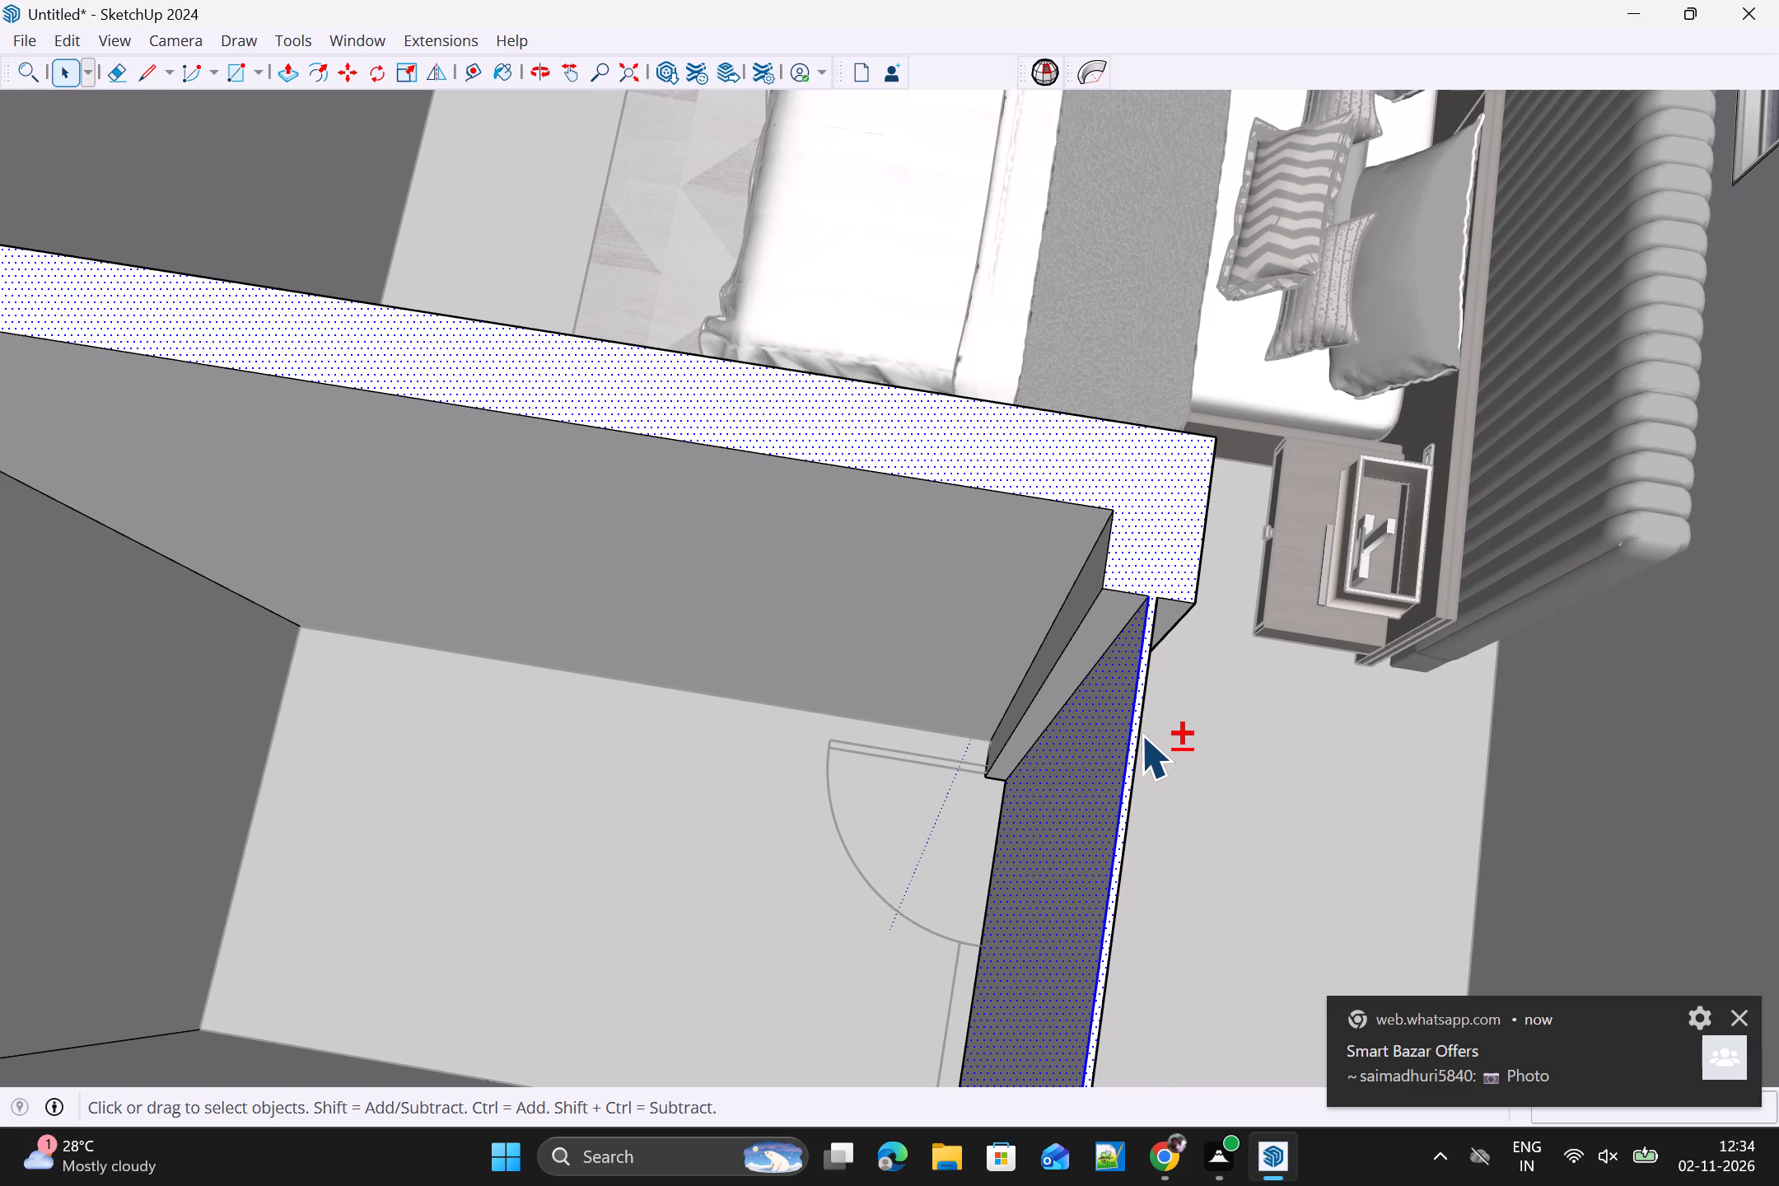
middle_drag(1127, 741, 1268, 650)
shift+click(1188, 368)
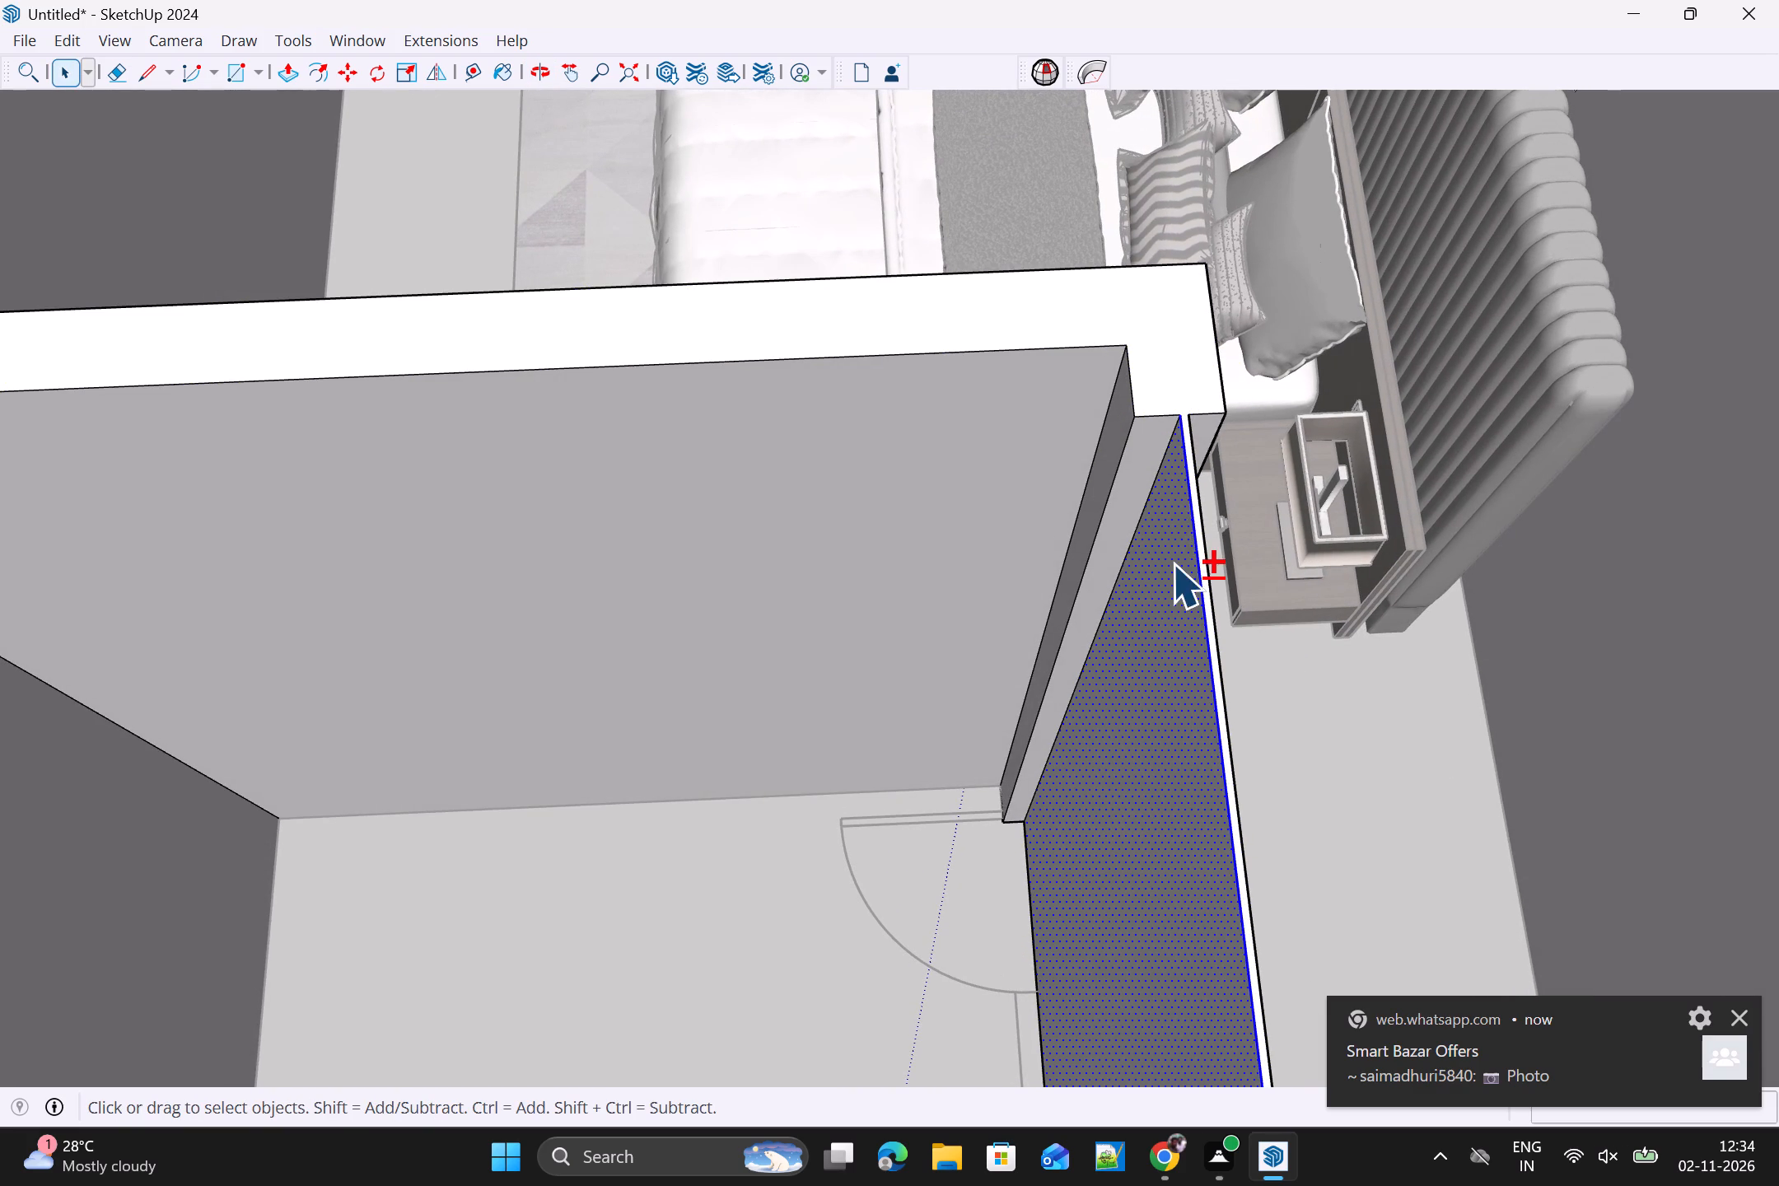
shift+double_click(1202, 551)
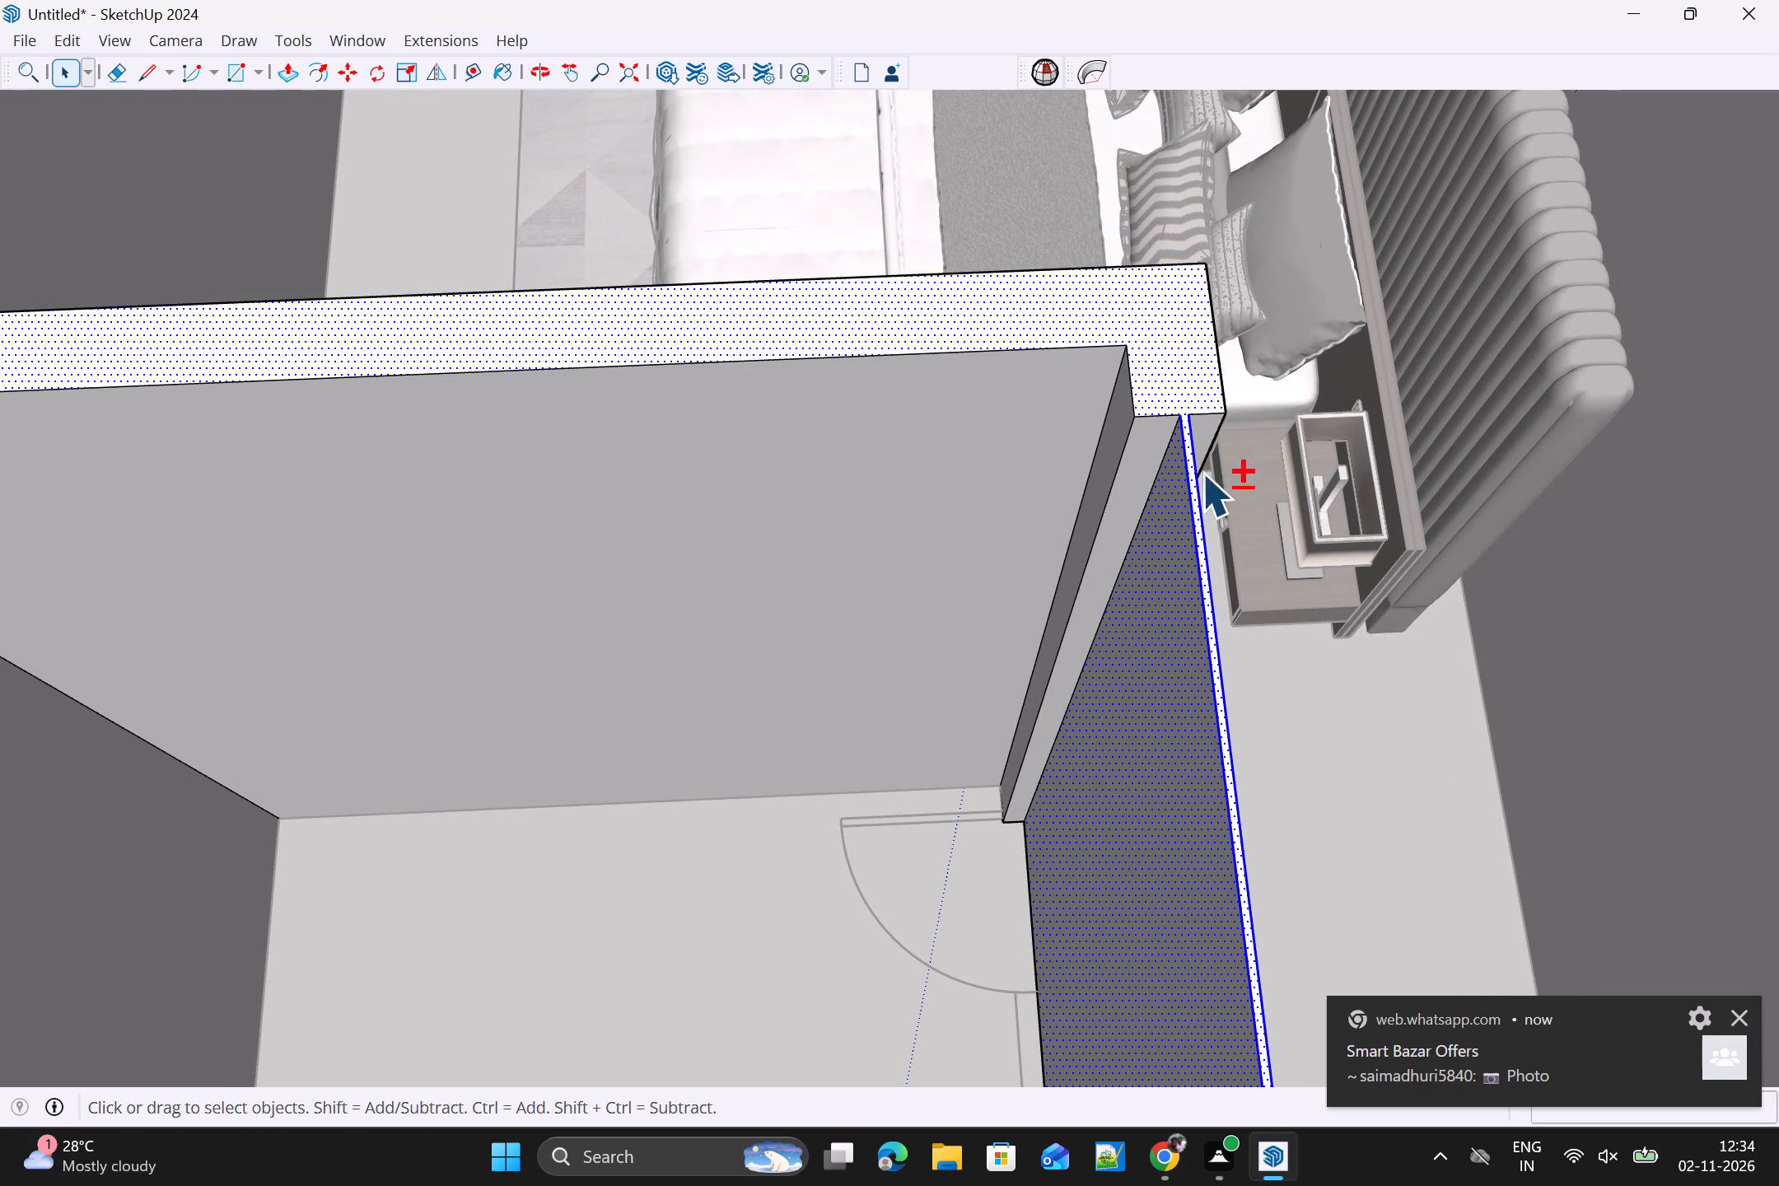
shift+click(1188, 385)
middle_drag(1338, 915, 692, 684)
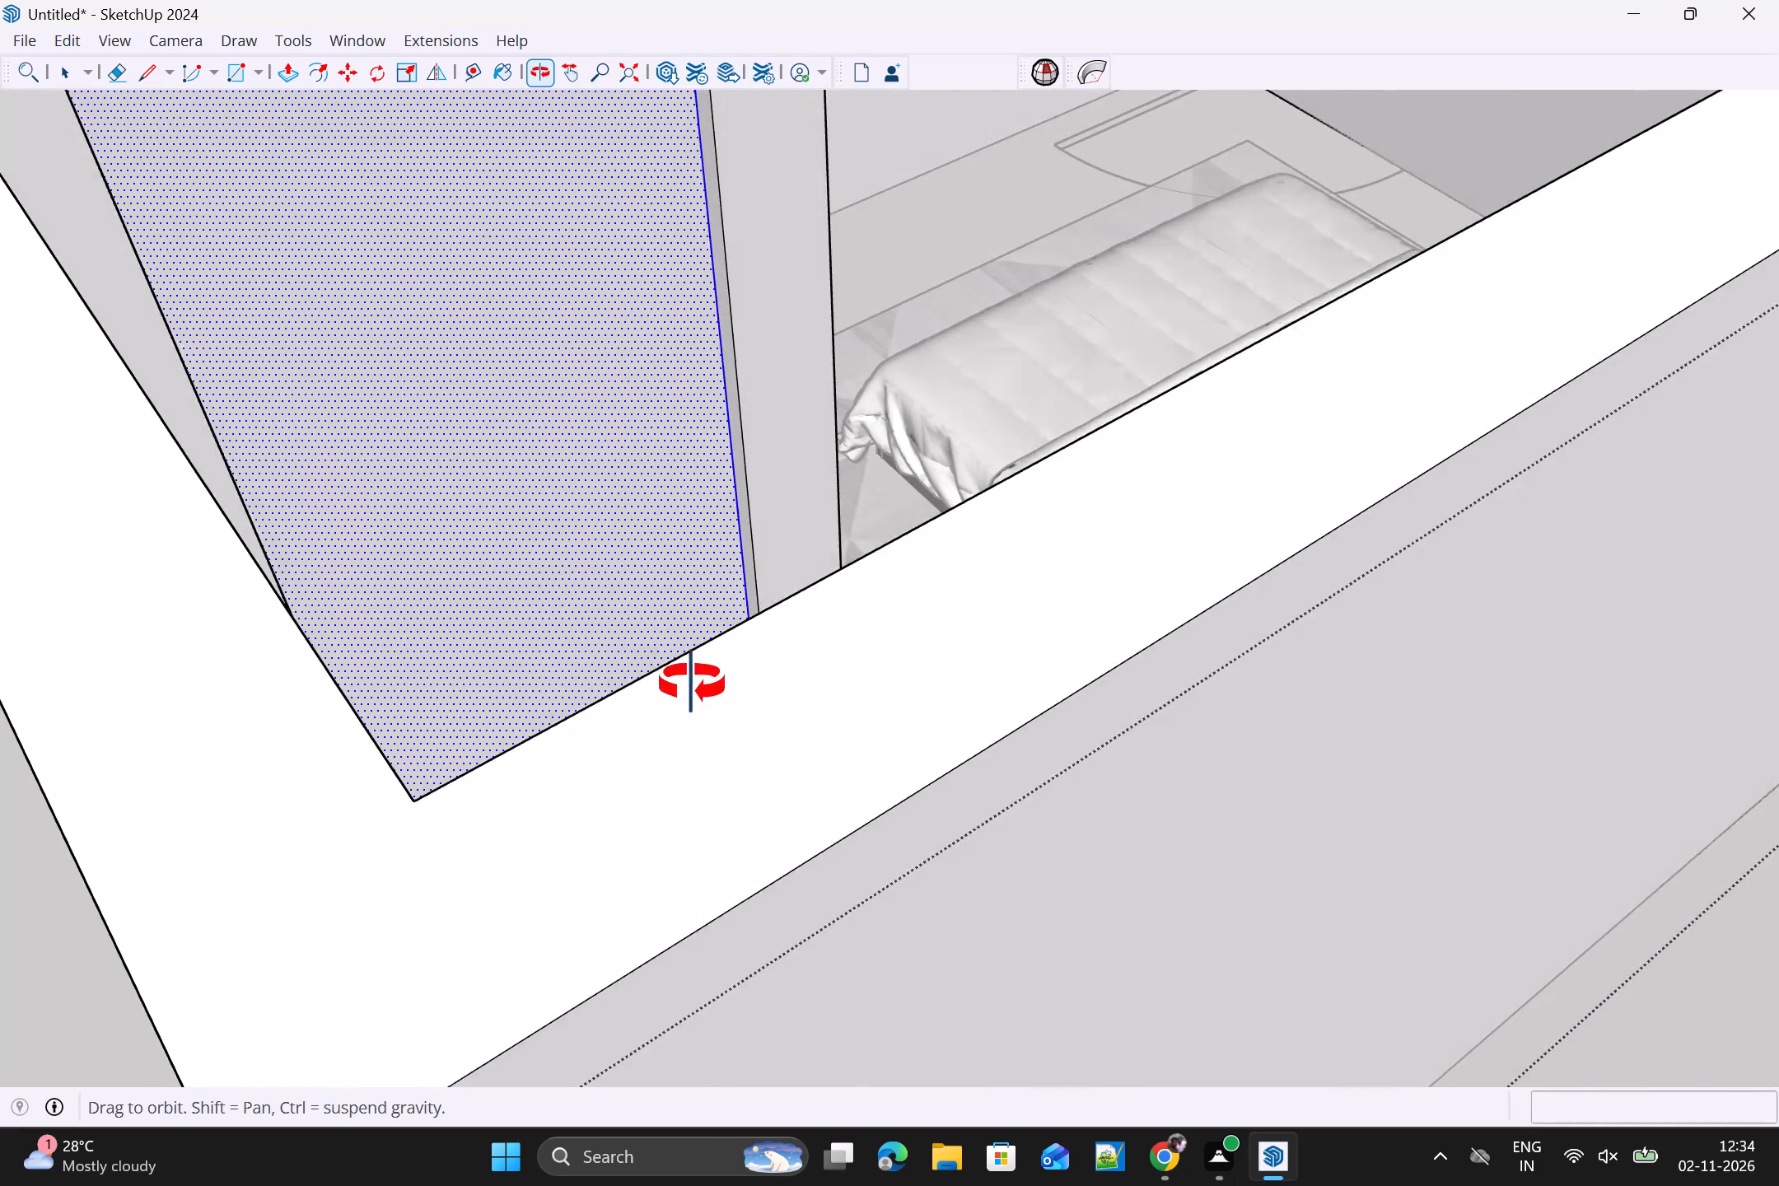
middle_drag(692, 684, 693, 834)
right_click(489, 455)
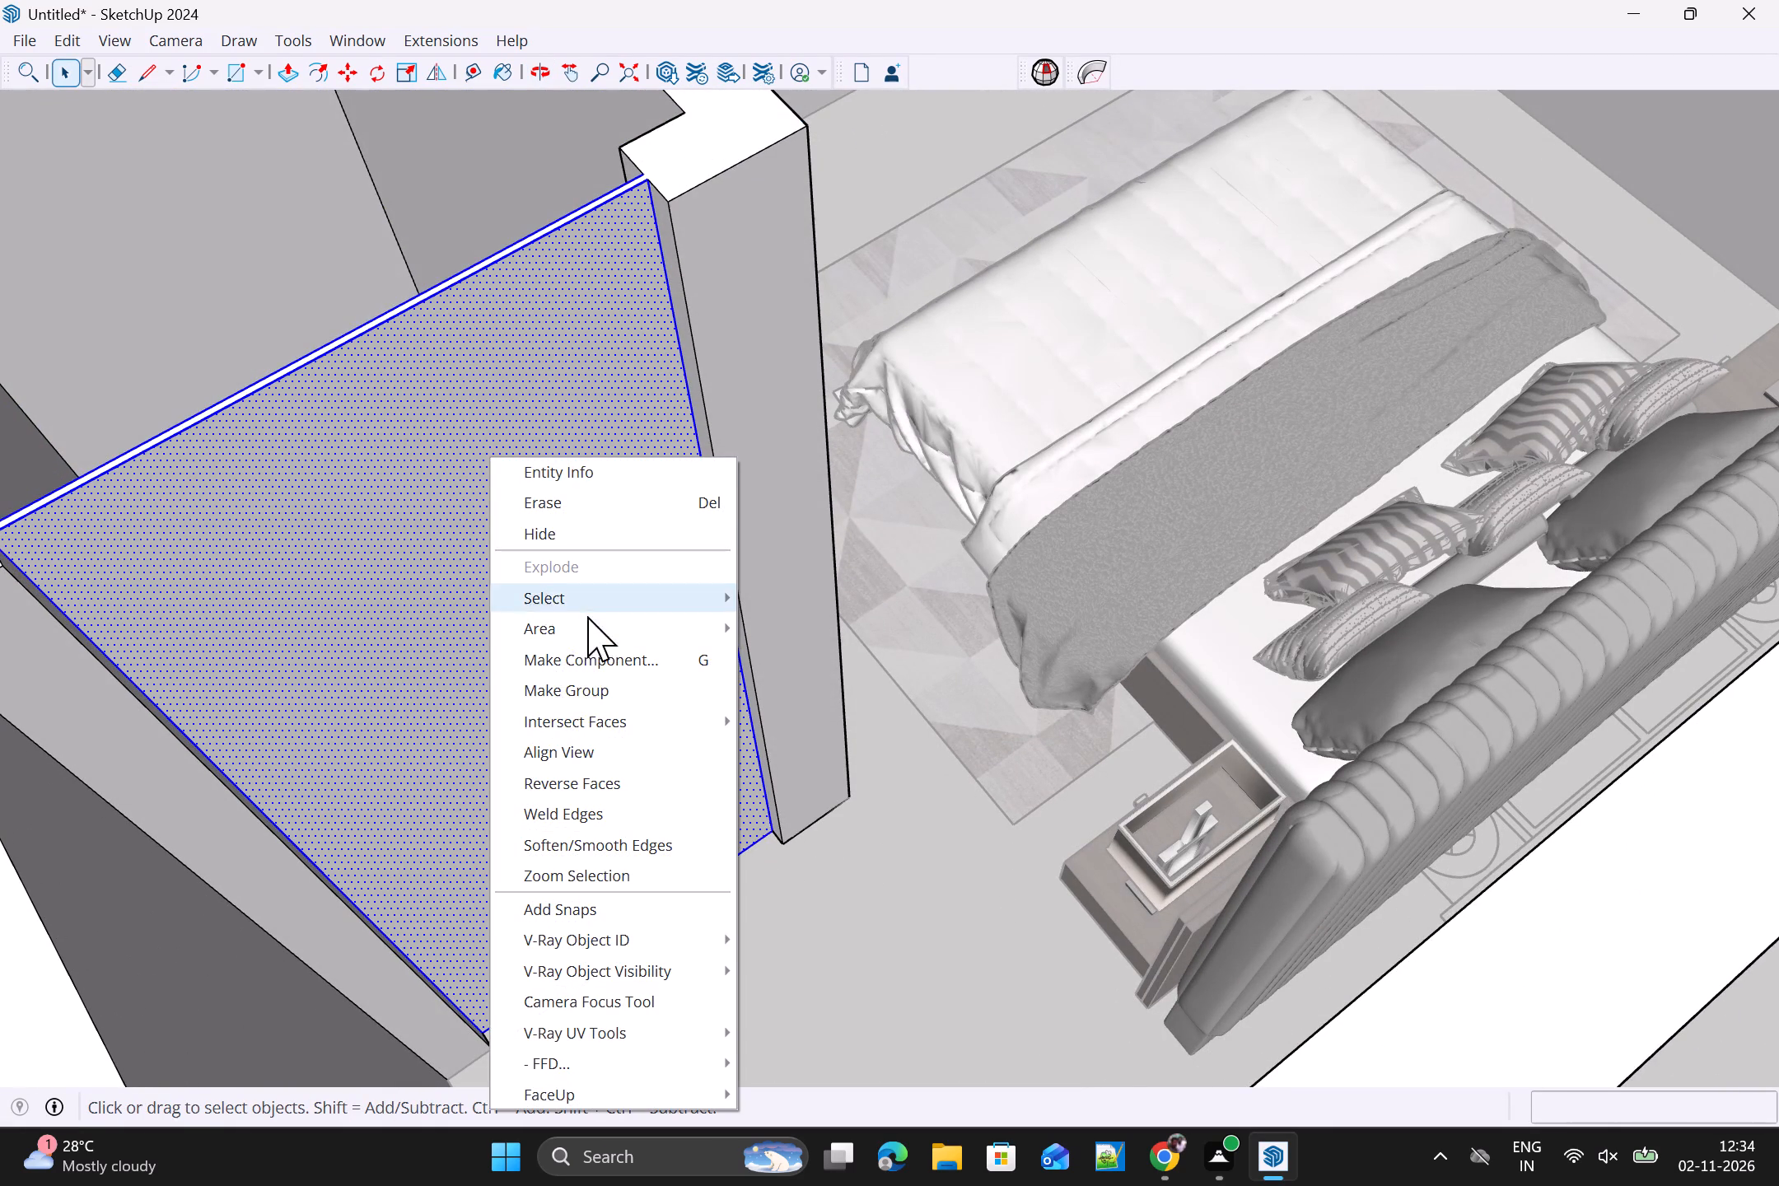
click(591, 698)
Paint the doorway panel group with the pale blue criss-cross translucent material from Glass and Mirrors and close the walls' group.
middle_drag(726, 727, 521, 558)
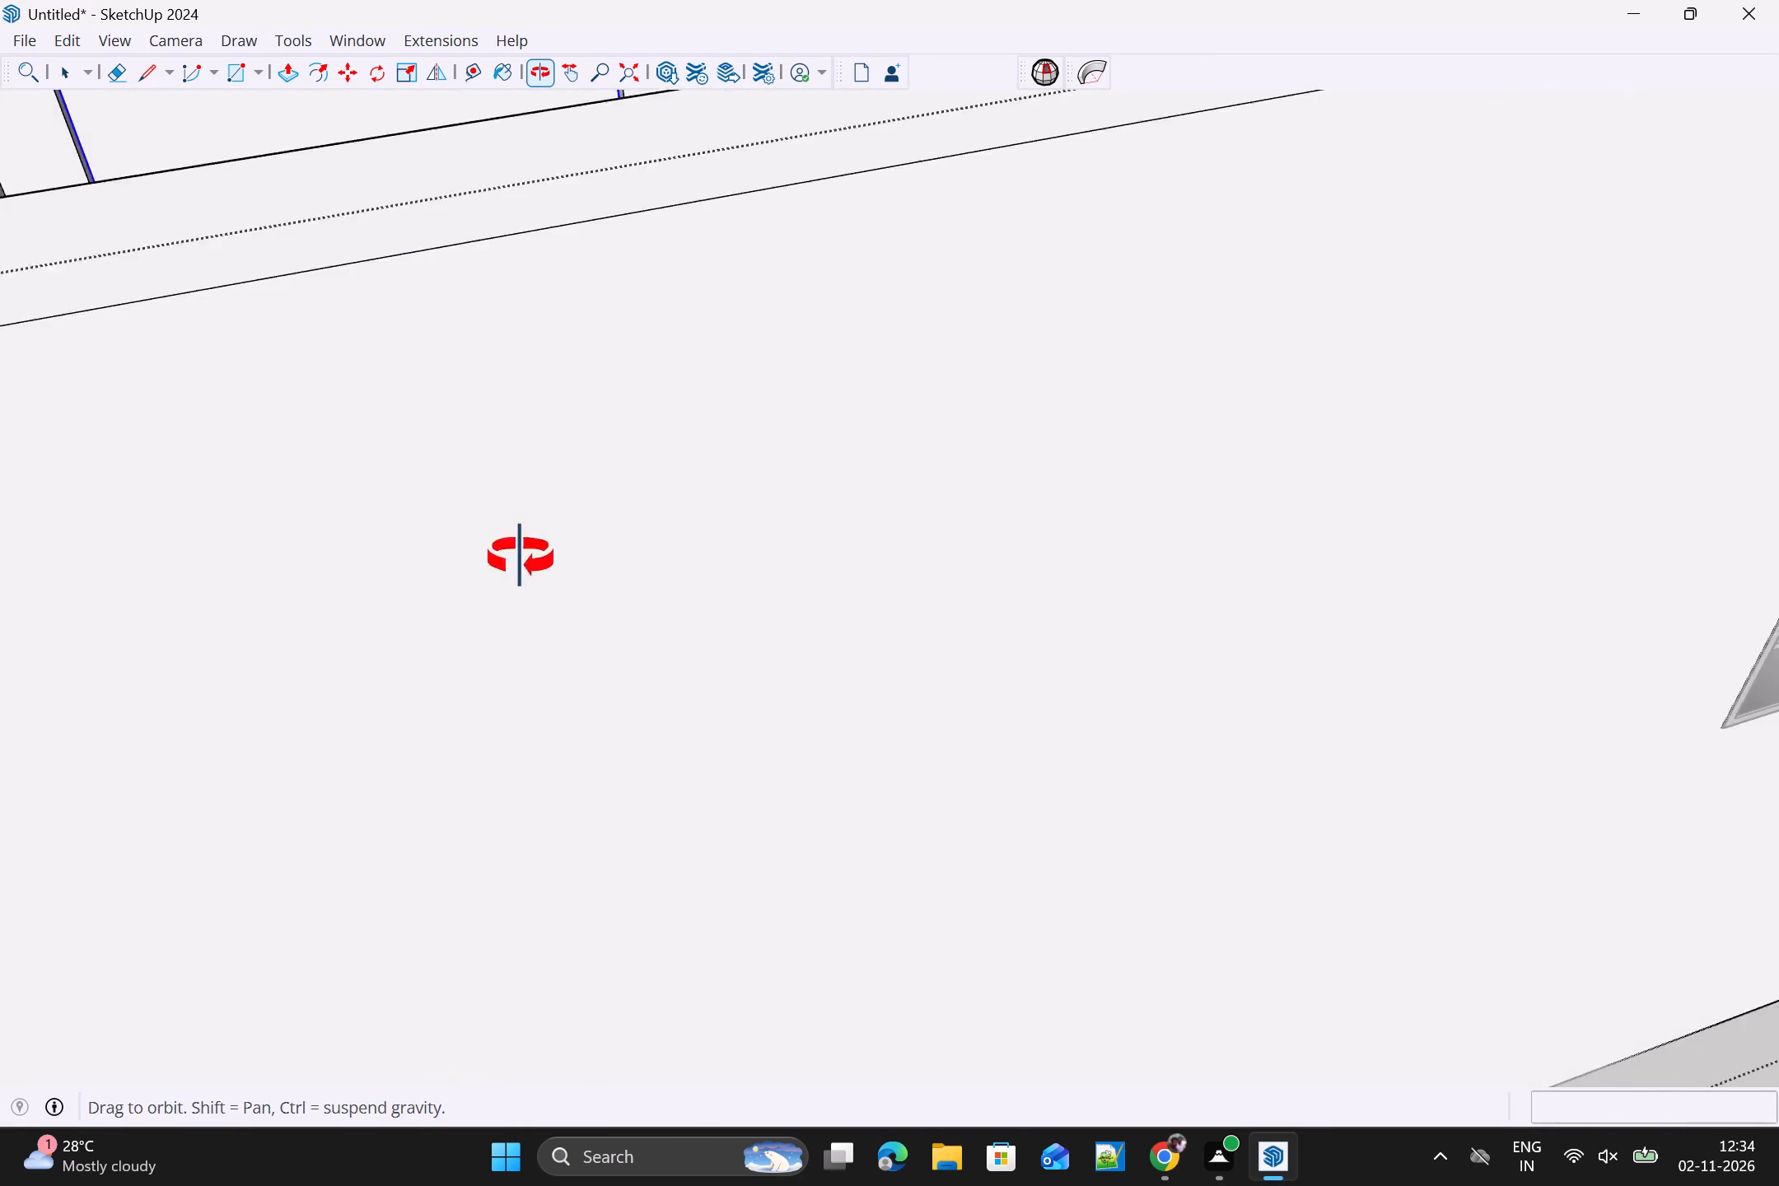
middle_drag(521, 558, 457, 727)
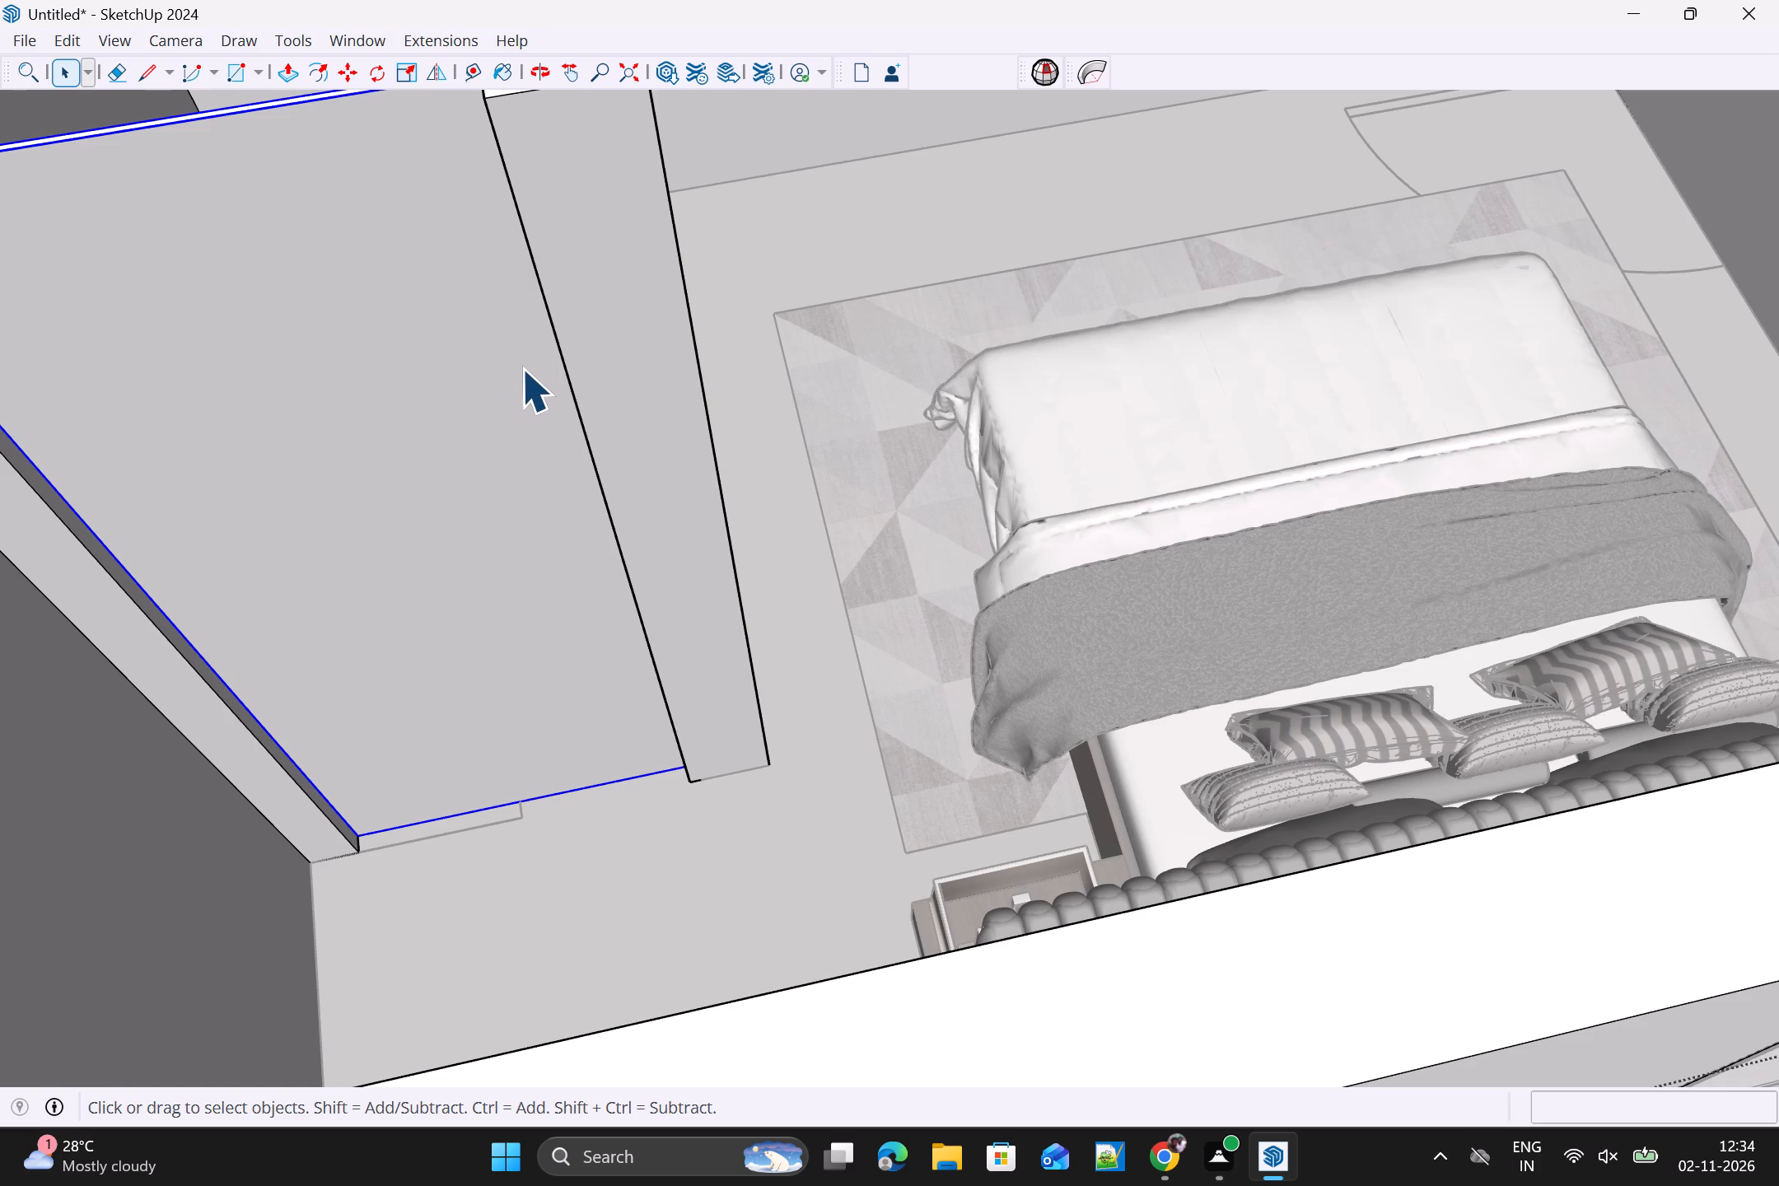
key(b)
click(866, 401)
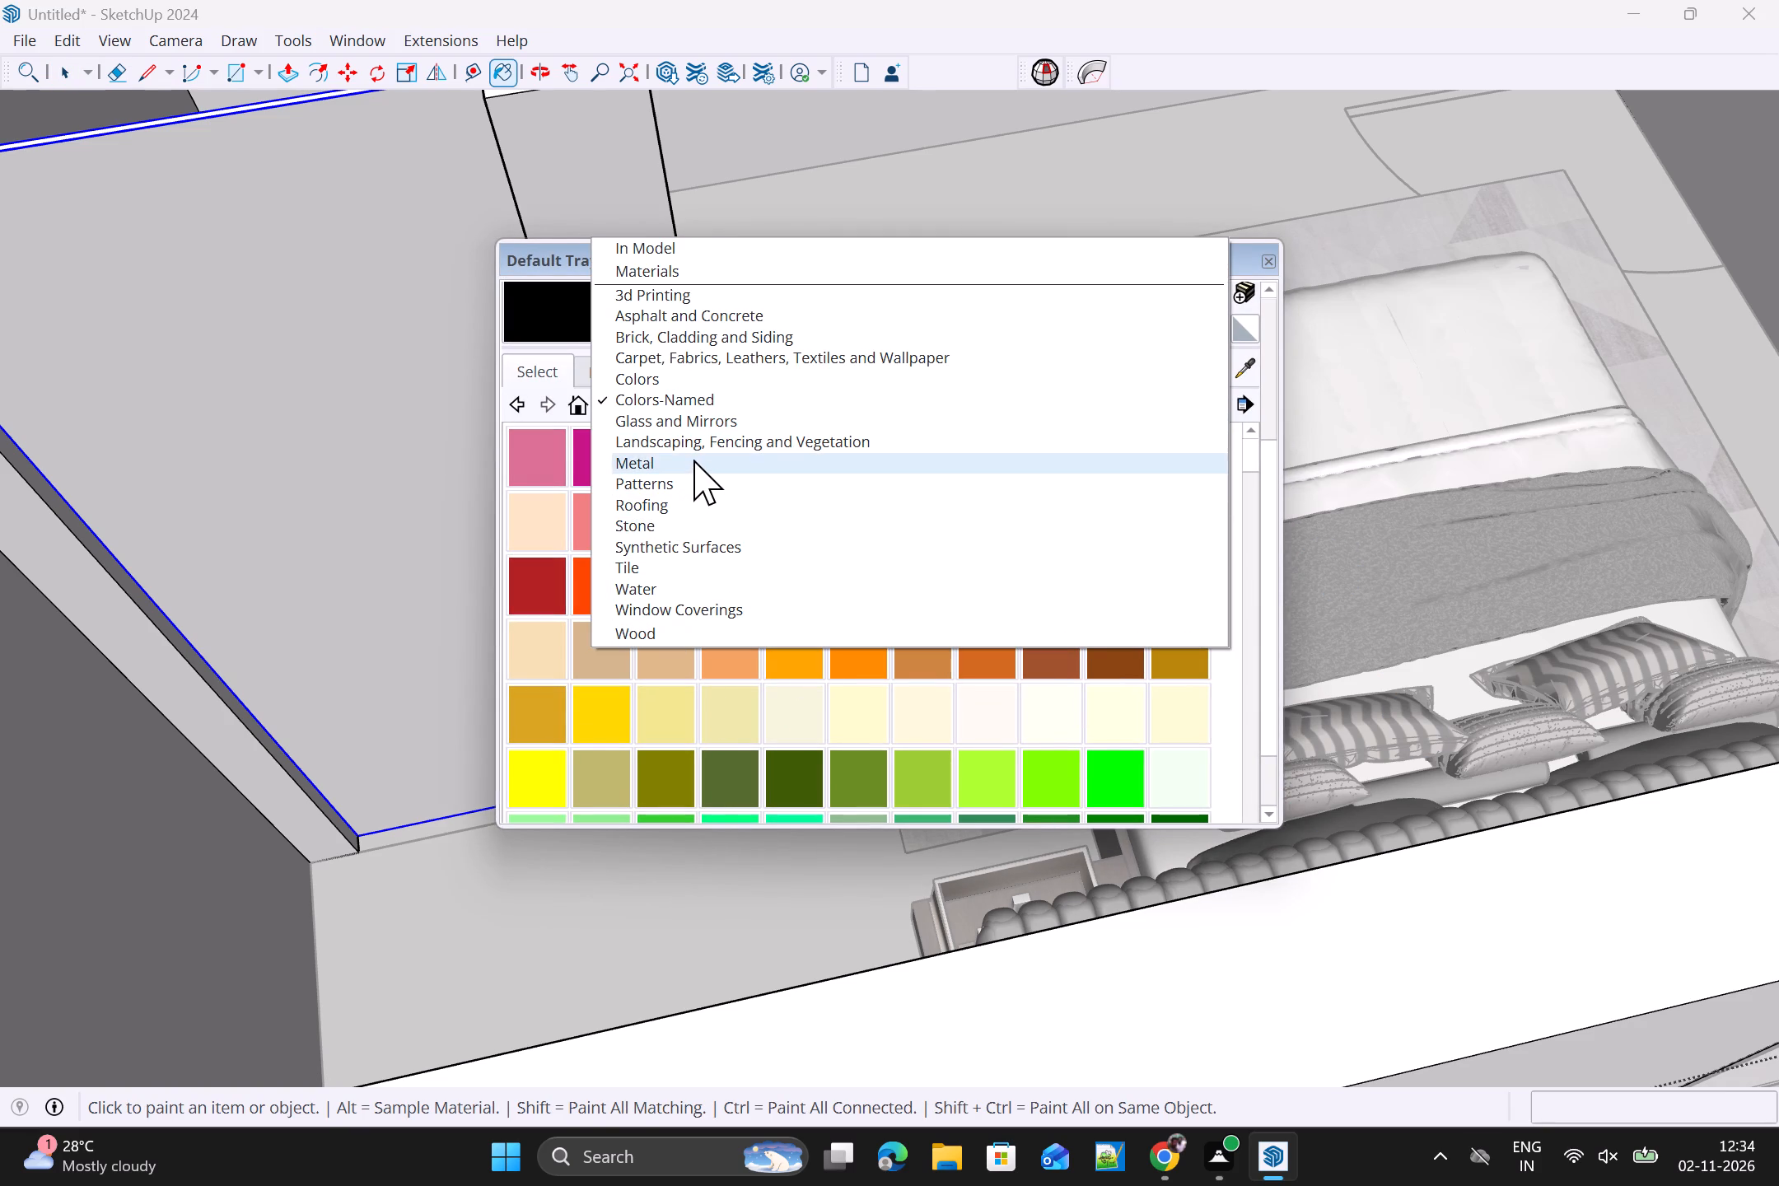
click(707, 428)
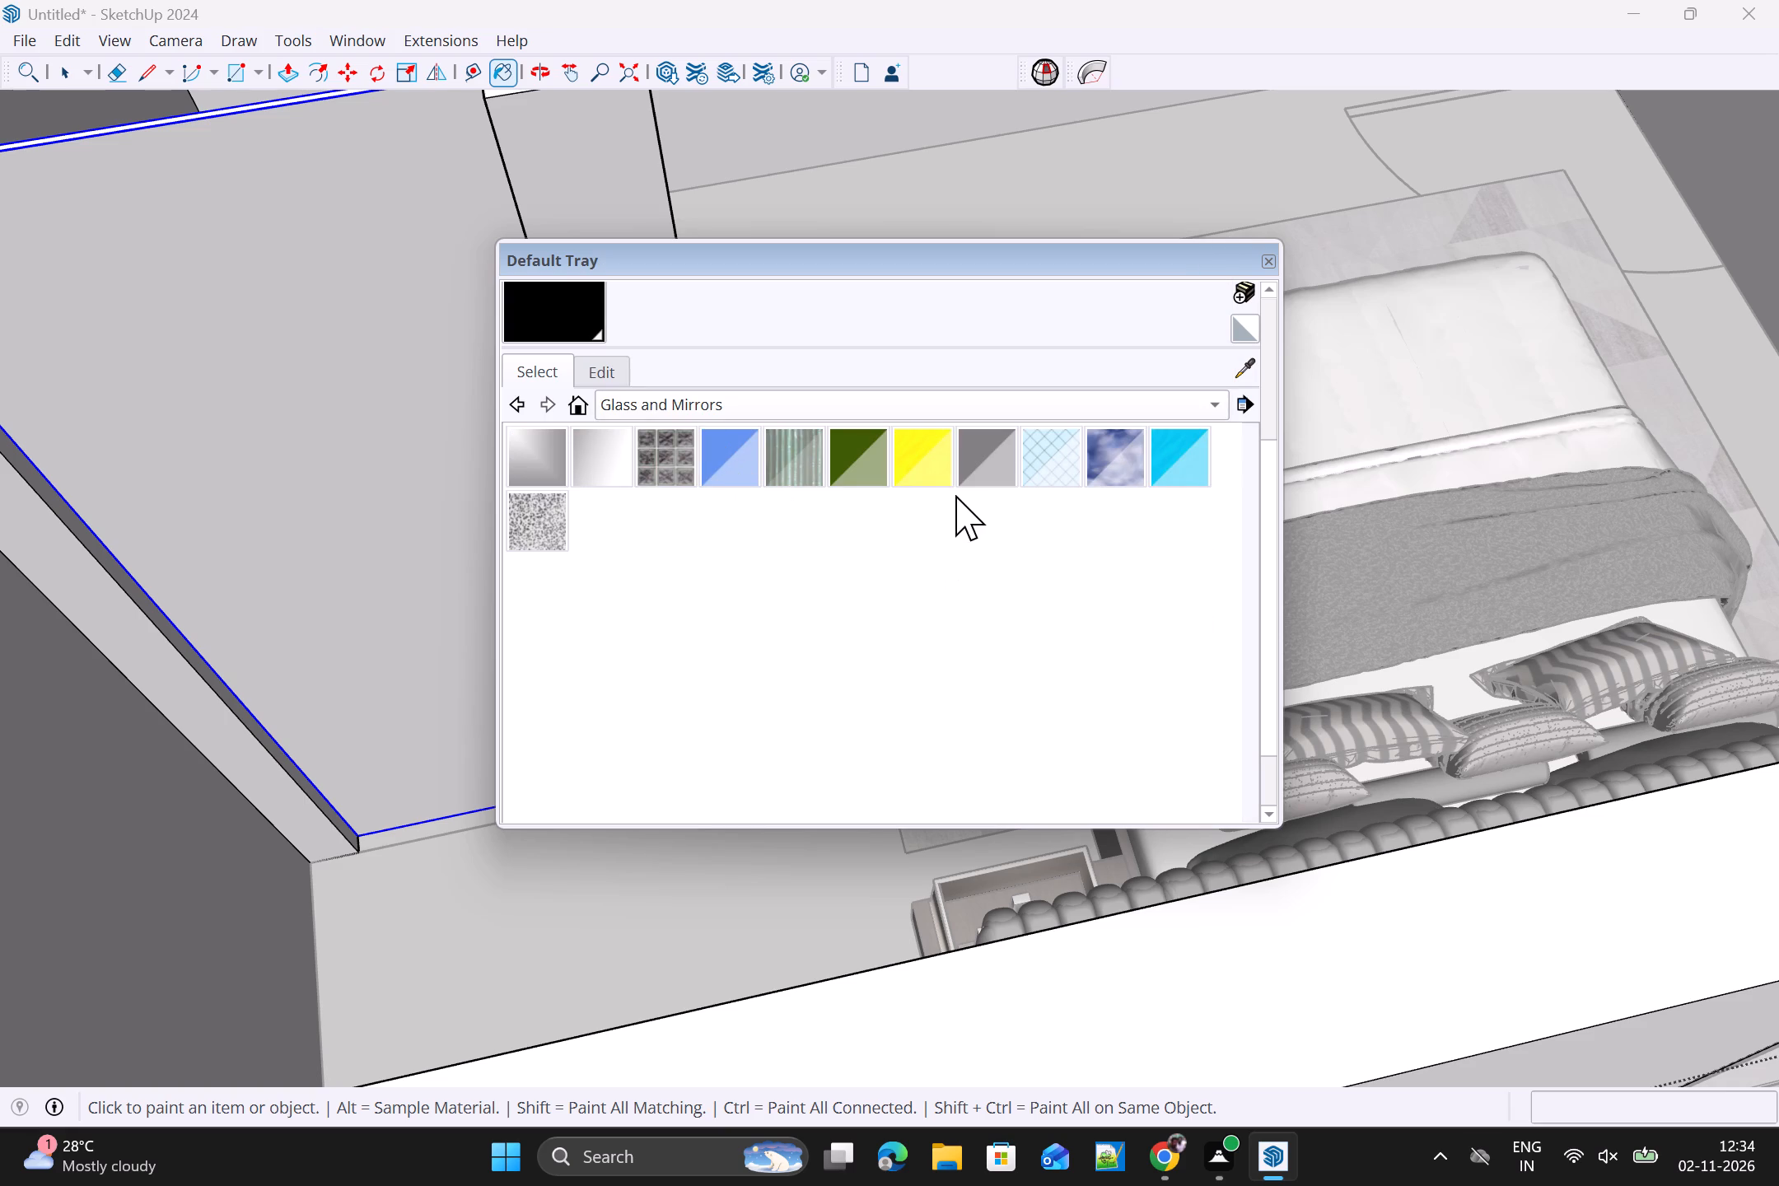
click(1063, 472)
click(320, 347)
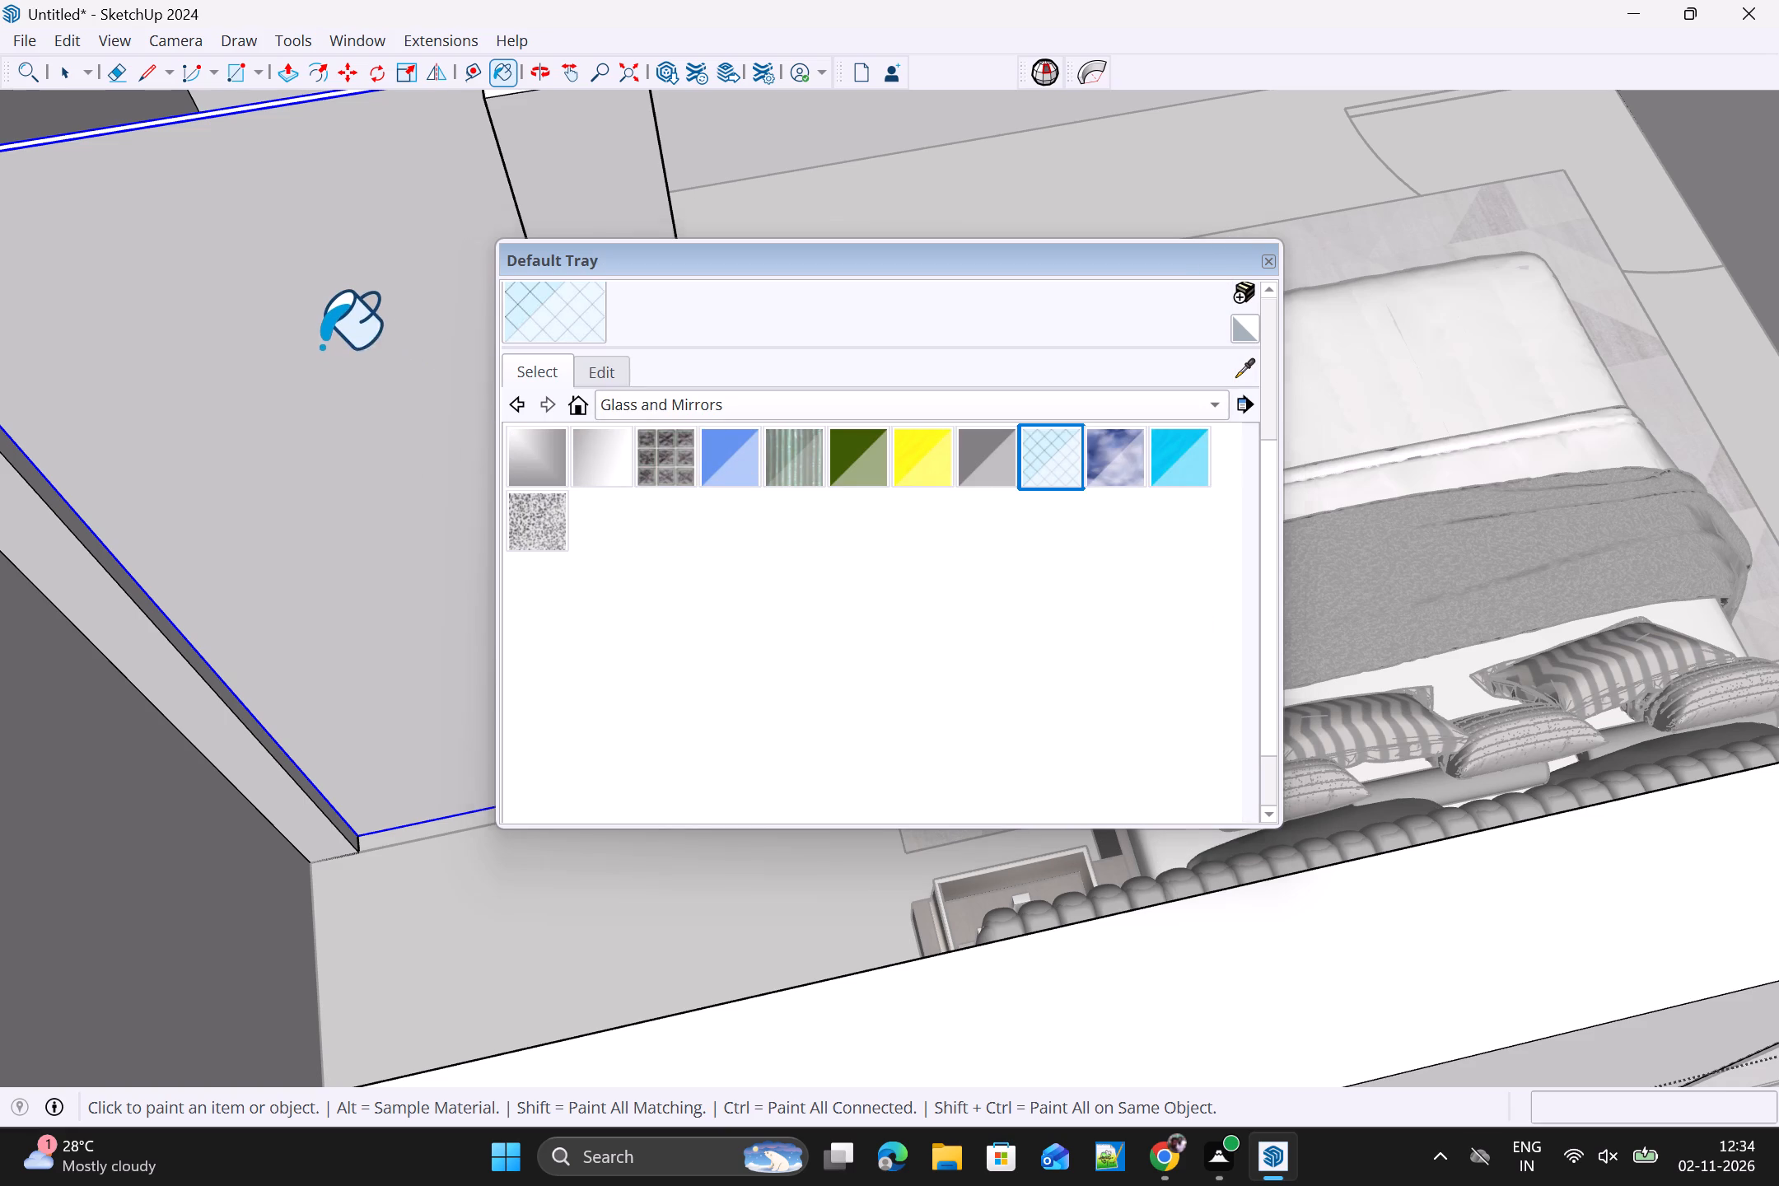
scroll(348, 350, down, 2)
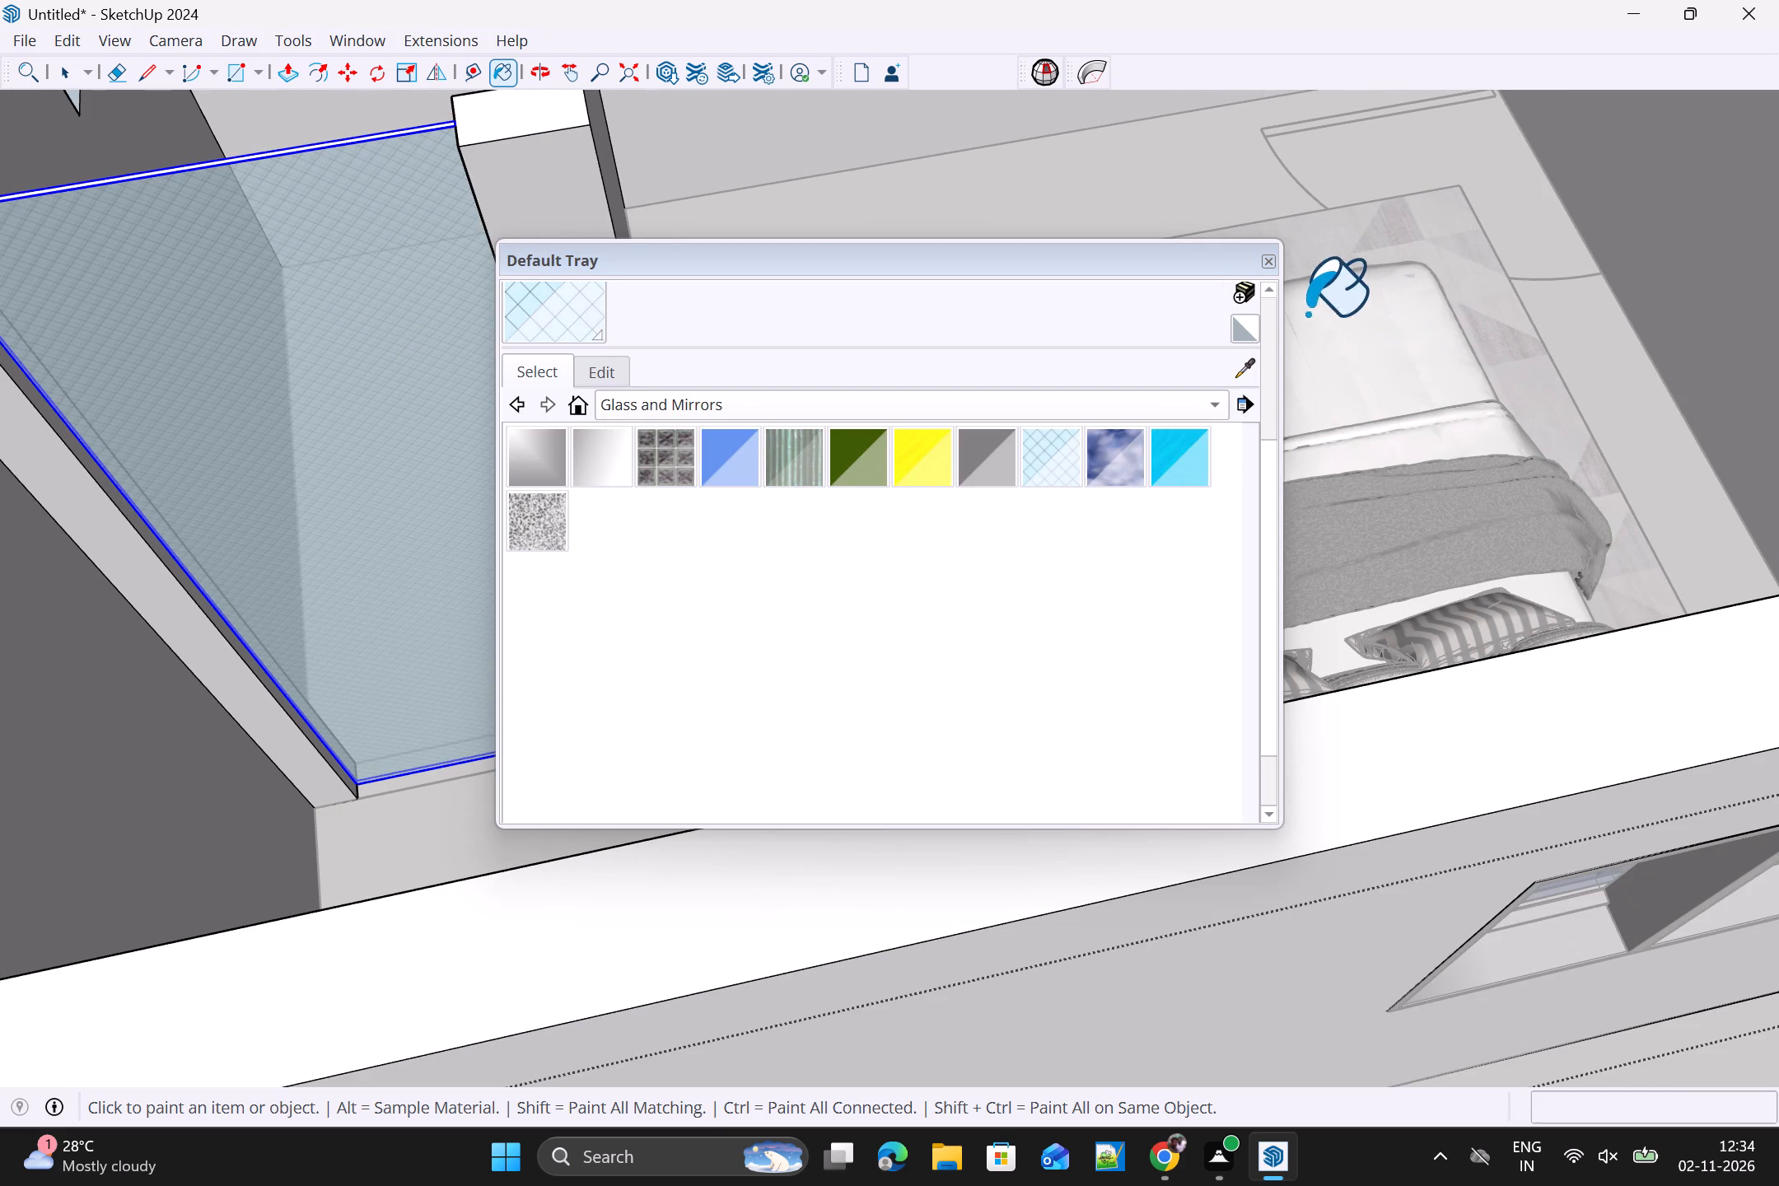
click(1268, 259)
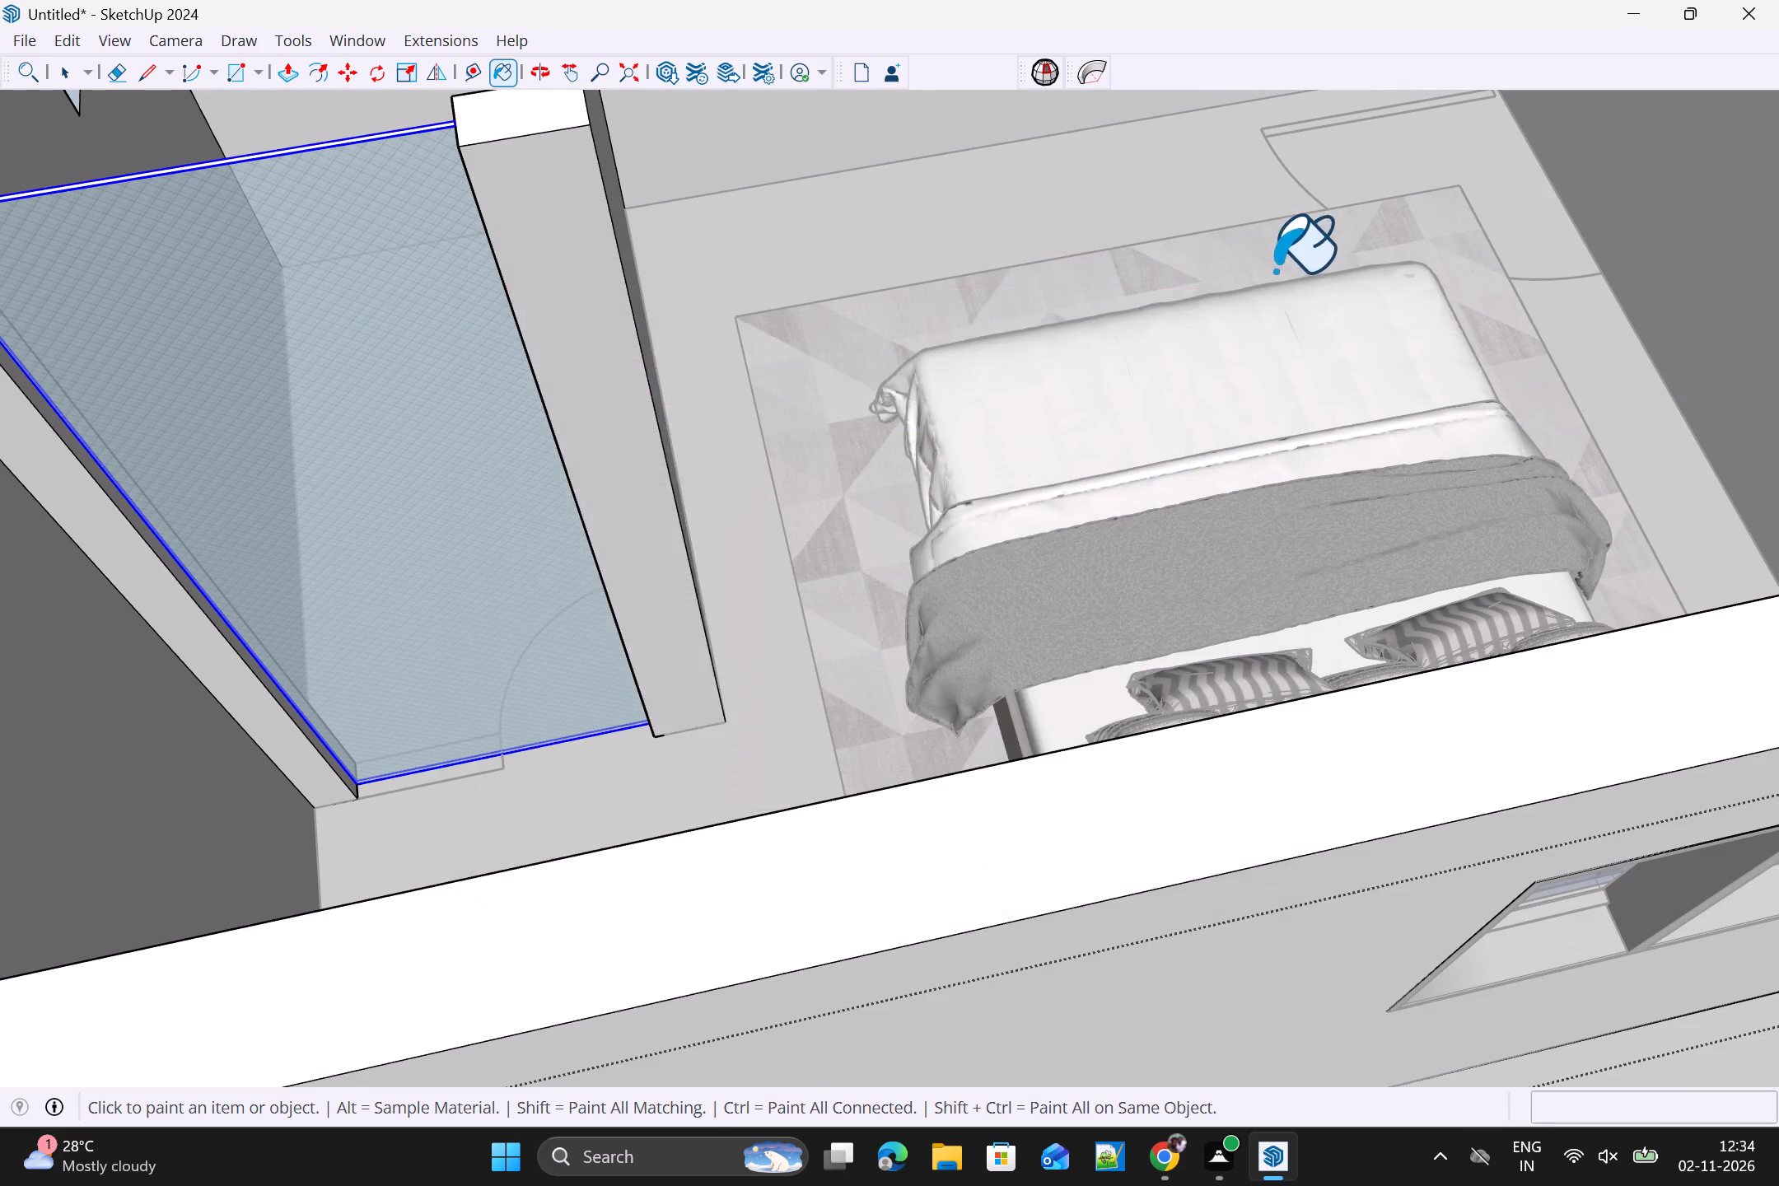
scroll(1284, 282, down, 3)
key(space)
middle_drag(815, 493, 610, 406)
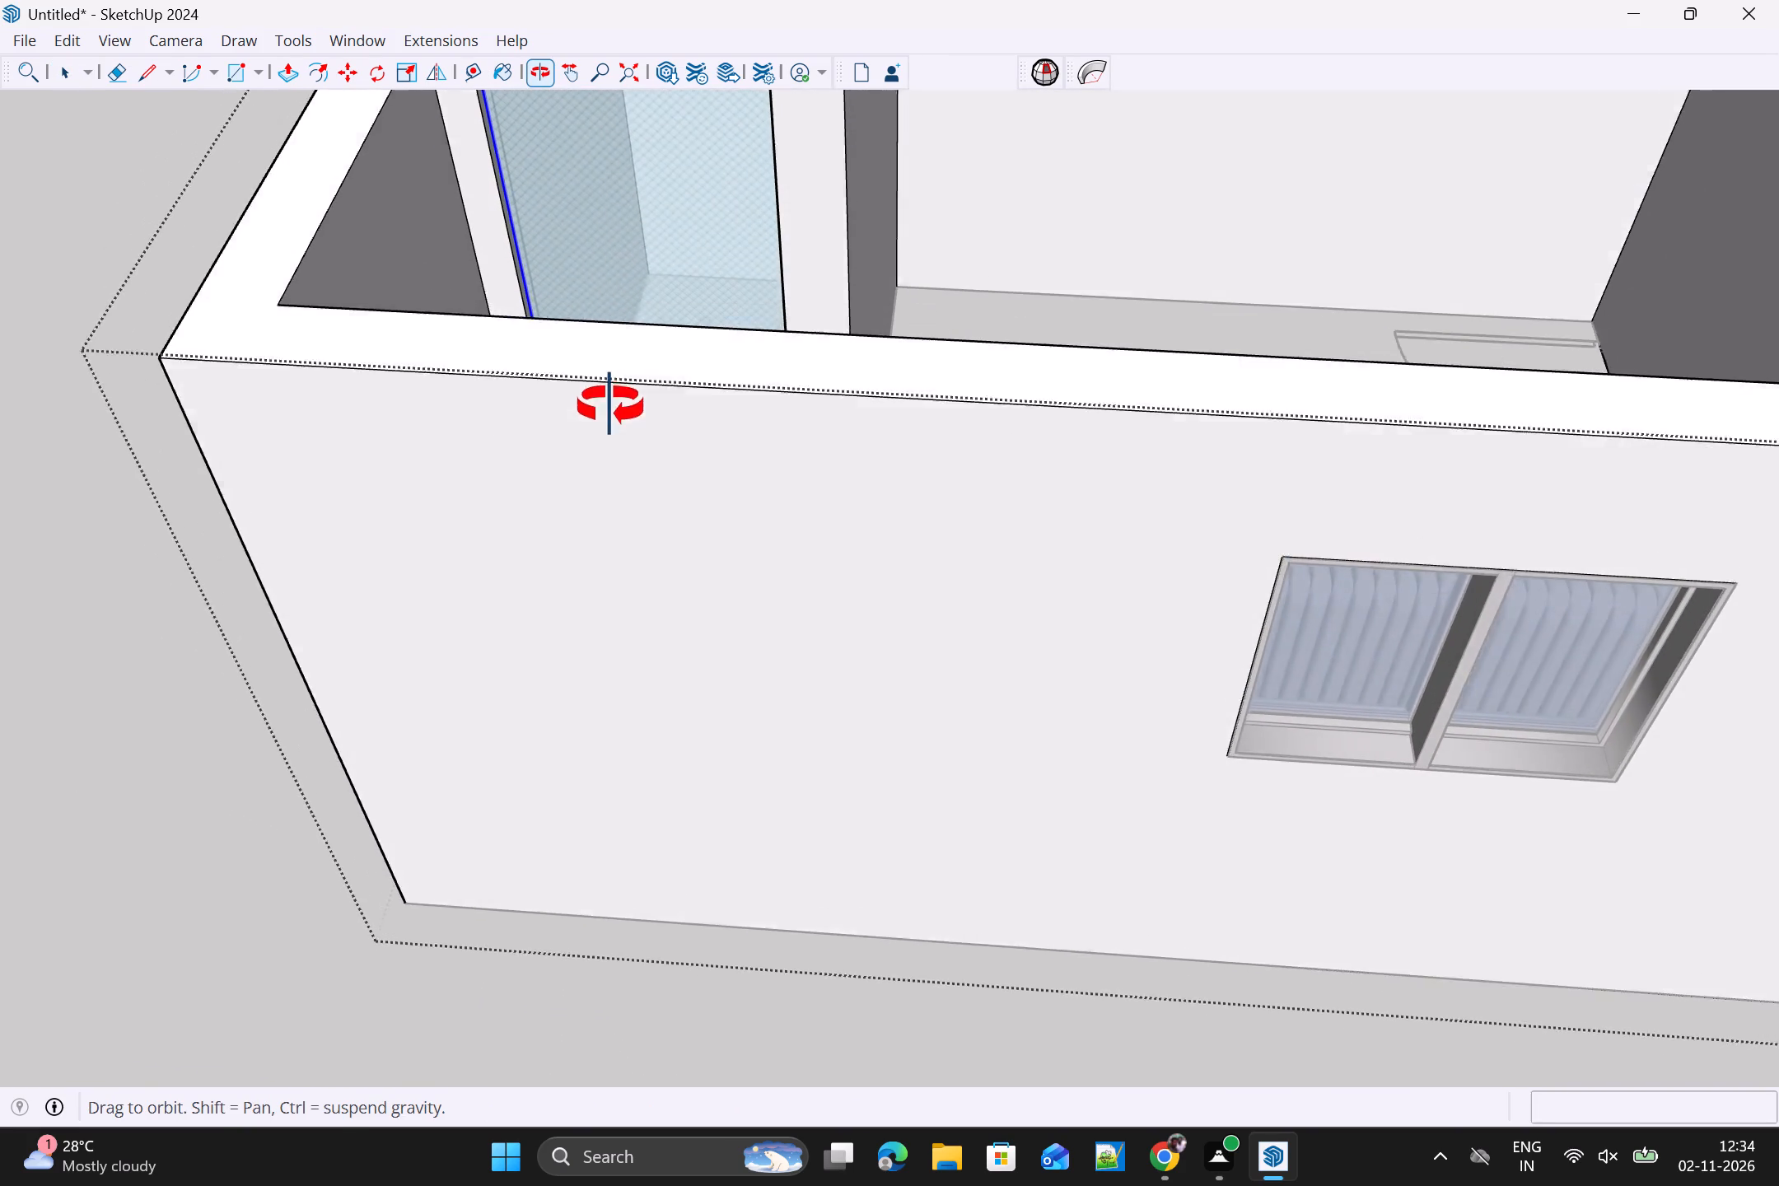
middle_drag(610, 406, 610, 408)
click(155, 142)
scroll(217, 166, down, 3)
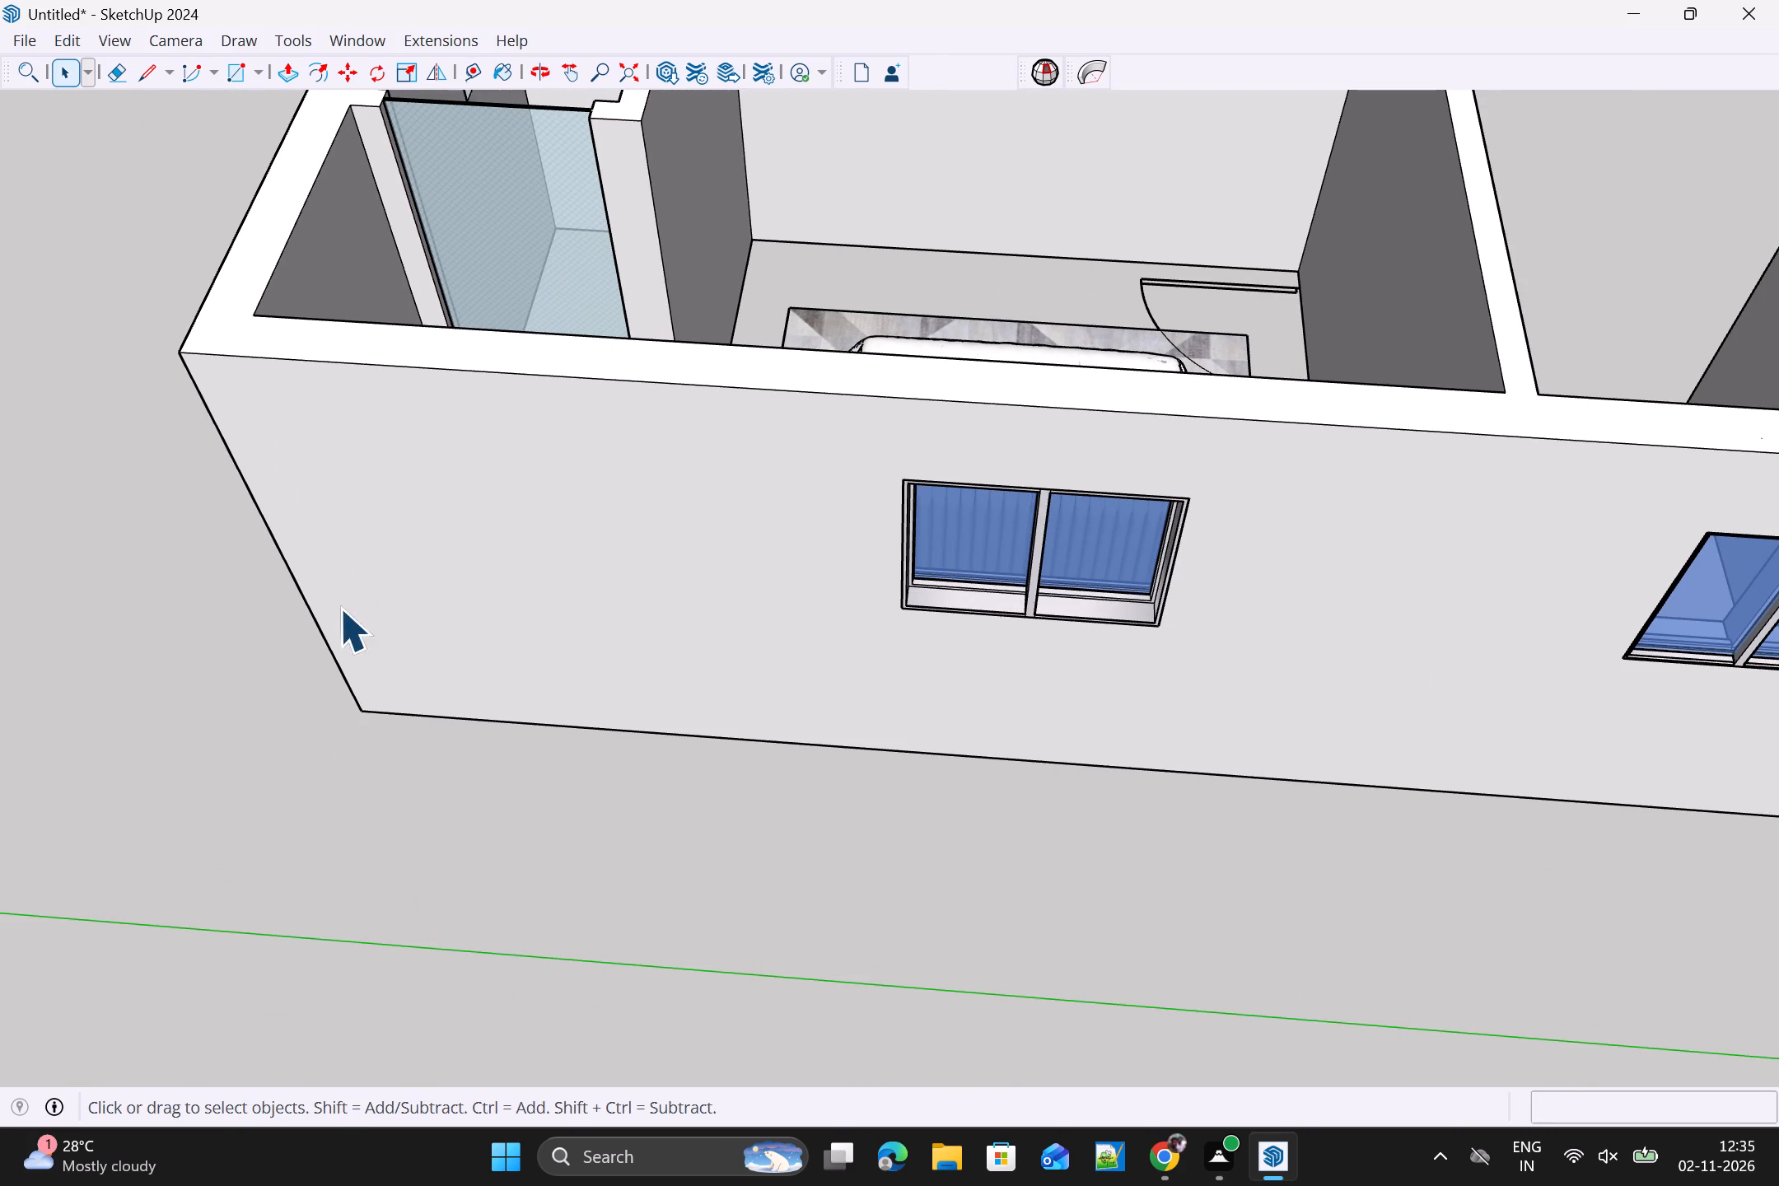
click(194, 727)
Examine the glazed bathroom doorway panel from both the bathroom and the bedroom sides.
scroll(265, 693, down, 3)
middle_drag(424, 674, 366, 934)
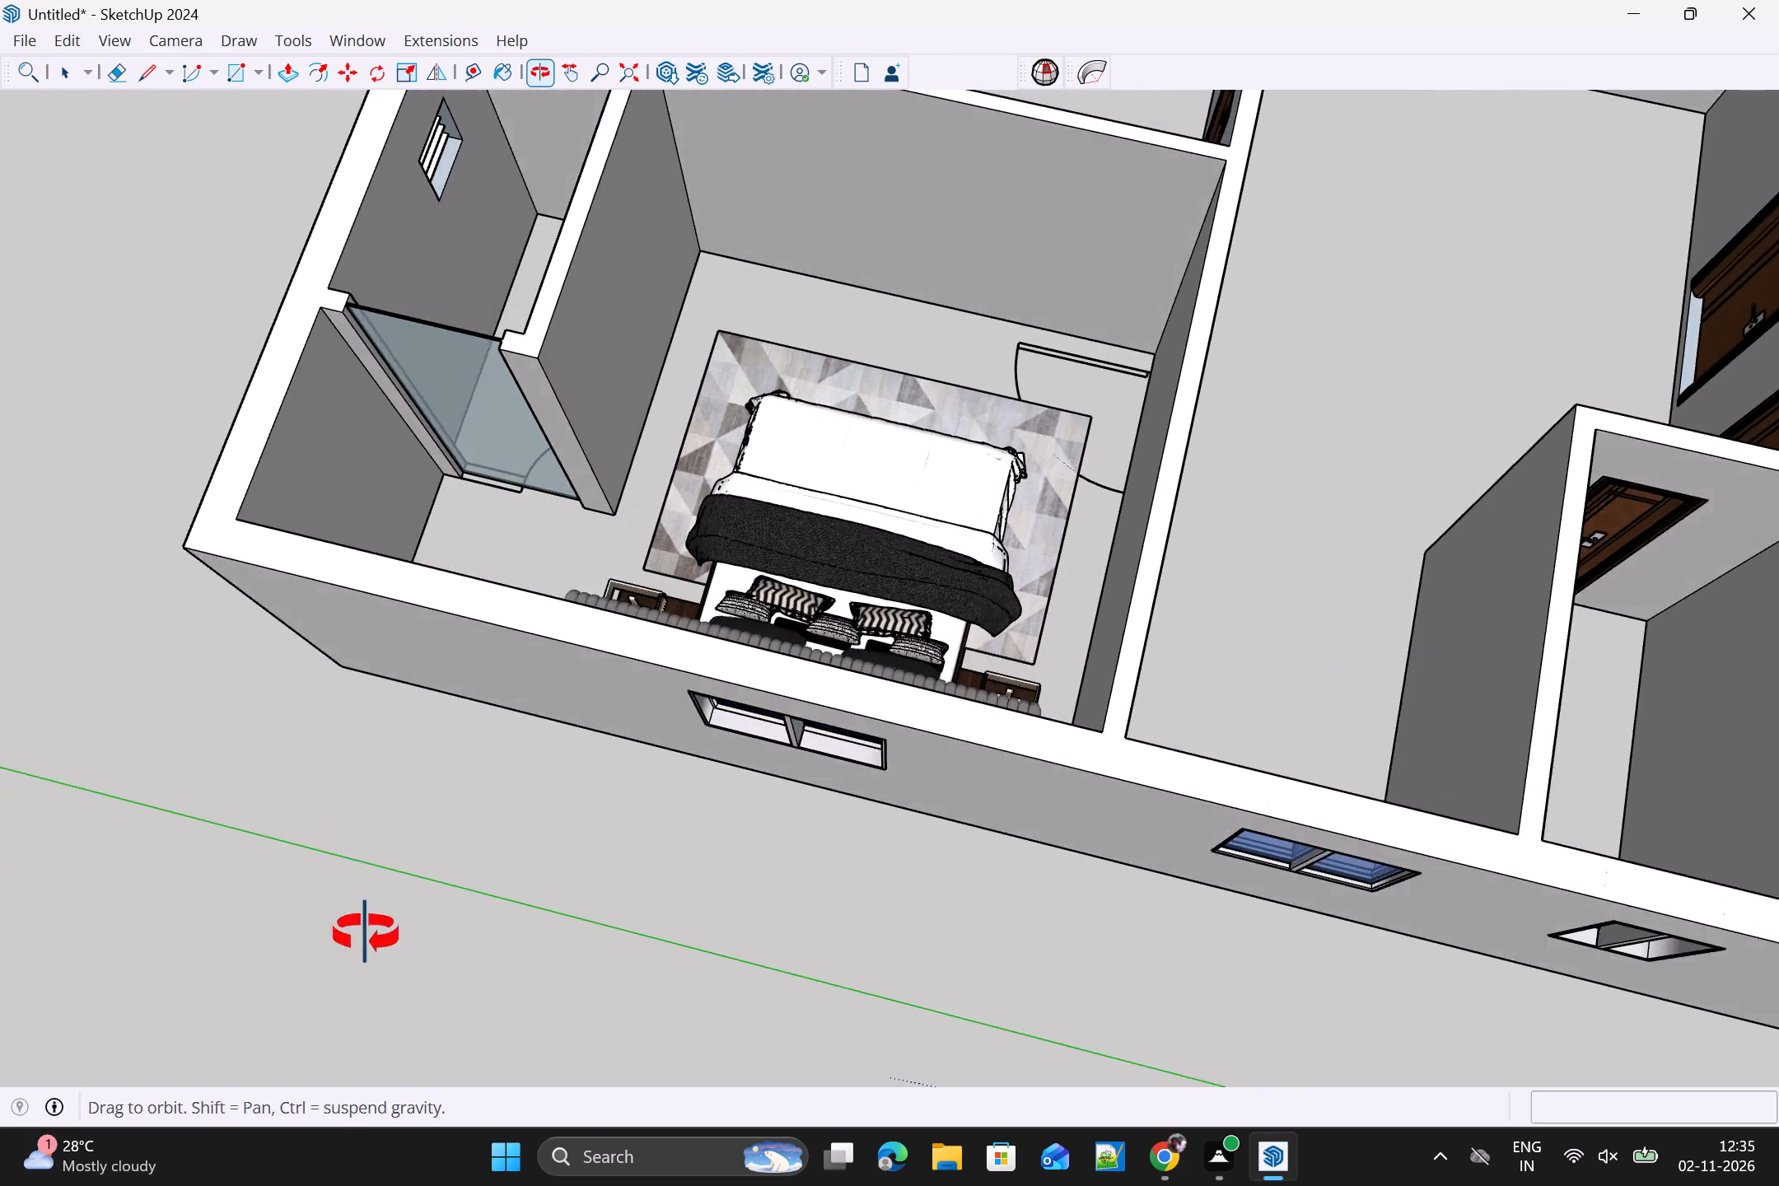
middle_drag(366, 934, 1768, 705)
scroll(1109, 754, up, 8)
middle_drag(1156, 726, 1454, 735)
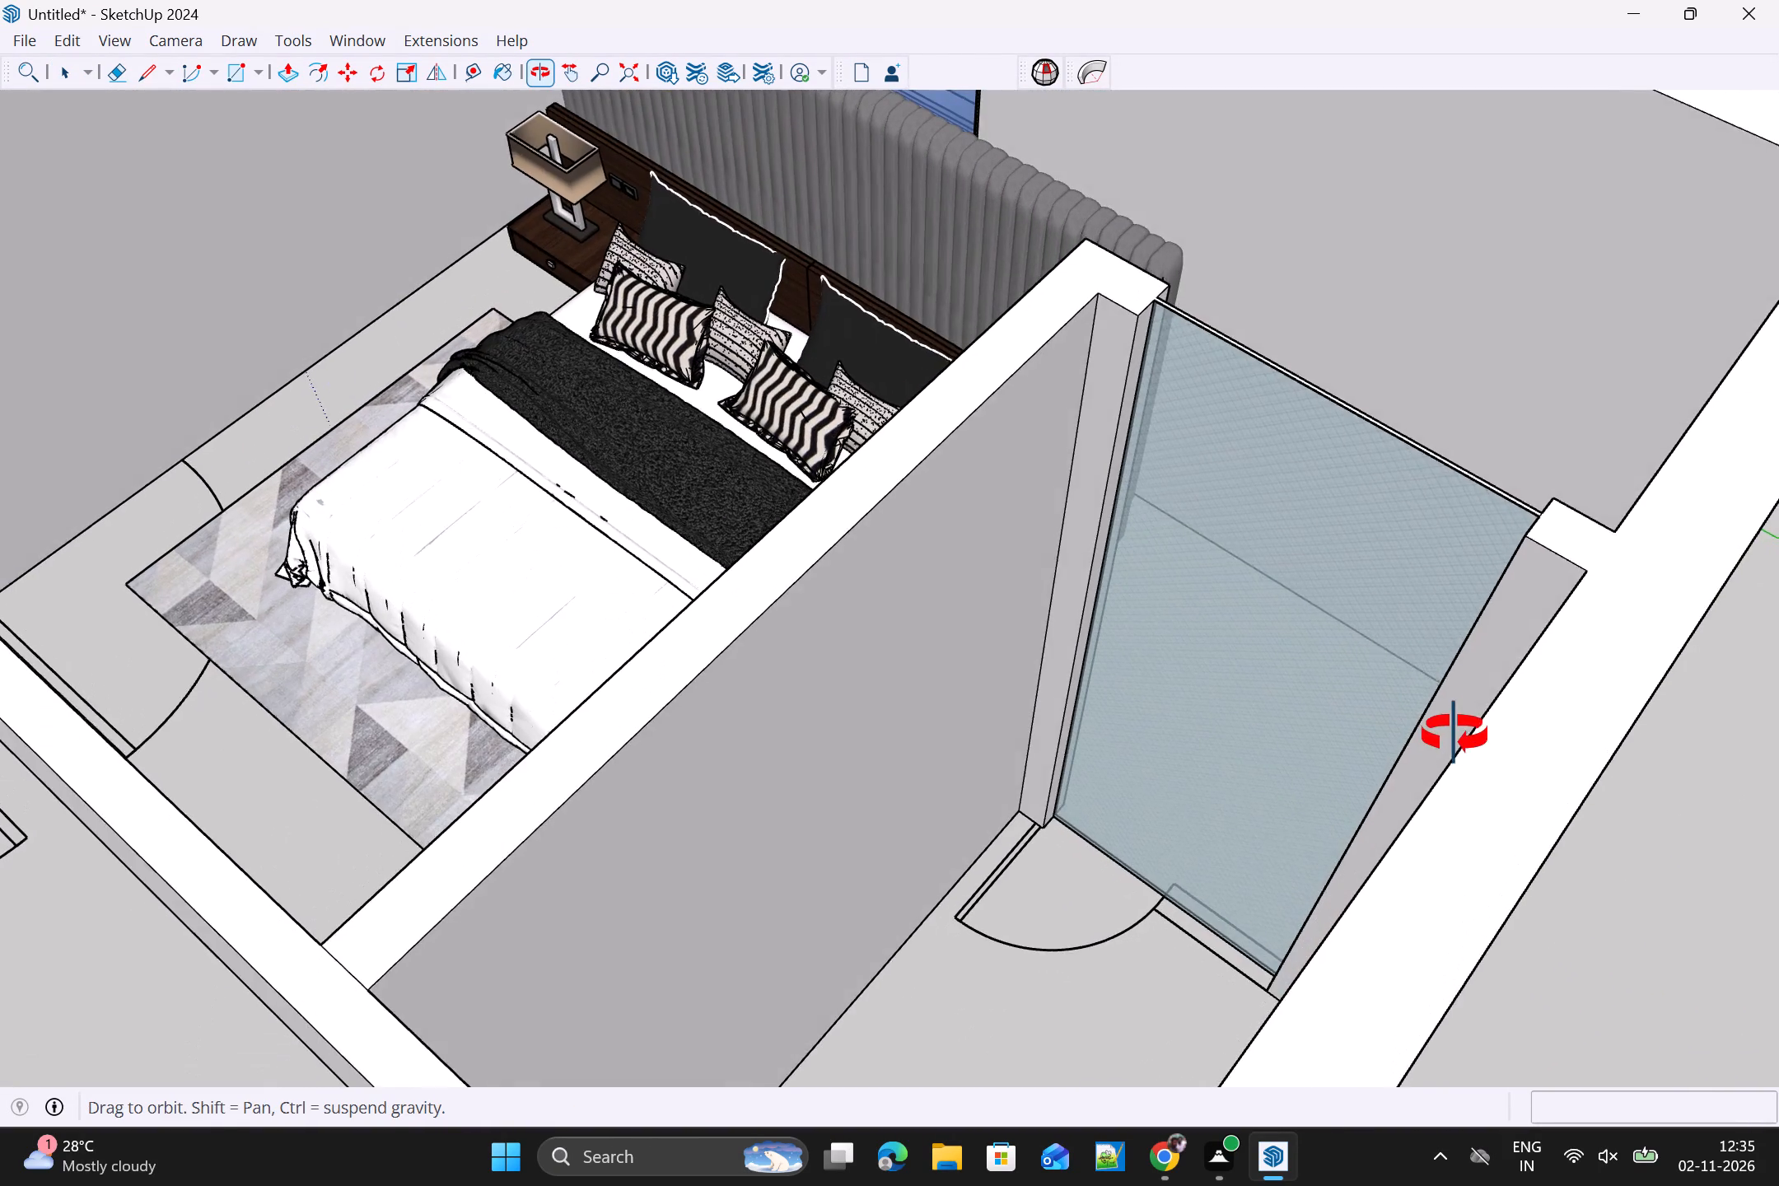
middle_drag(1454, 735, 320, 742)
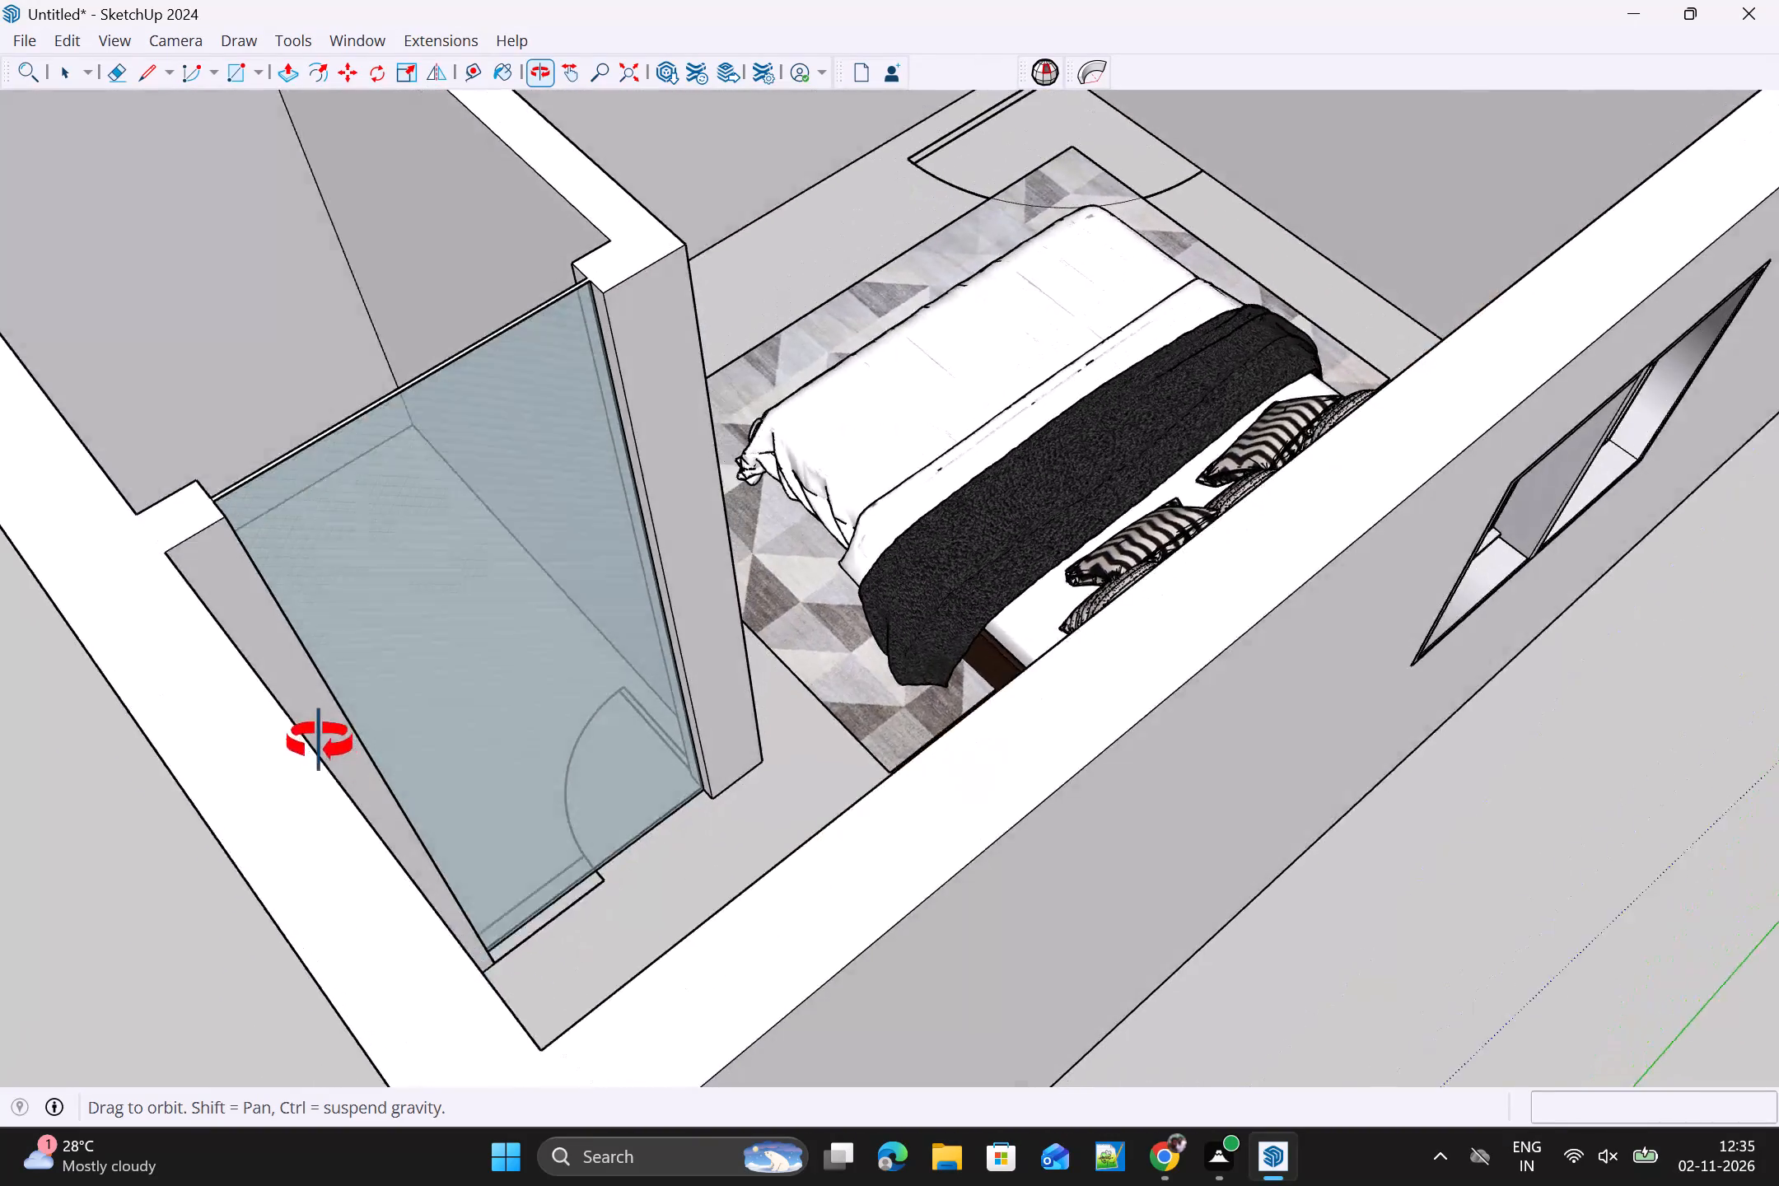
middle_drag(320, 742, 237, 689)
scroll(448, 619, up, 3)
middle_drag(448, 619, 297, 691)
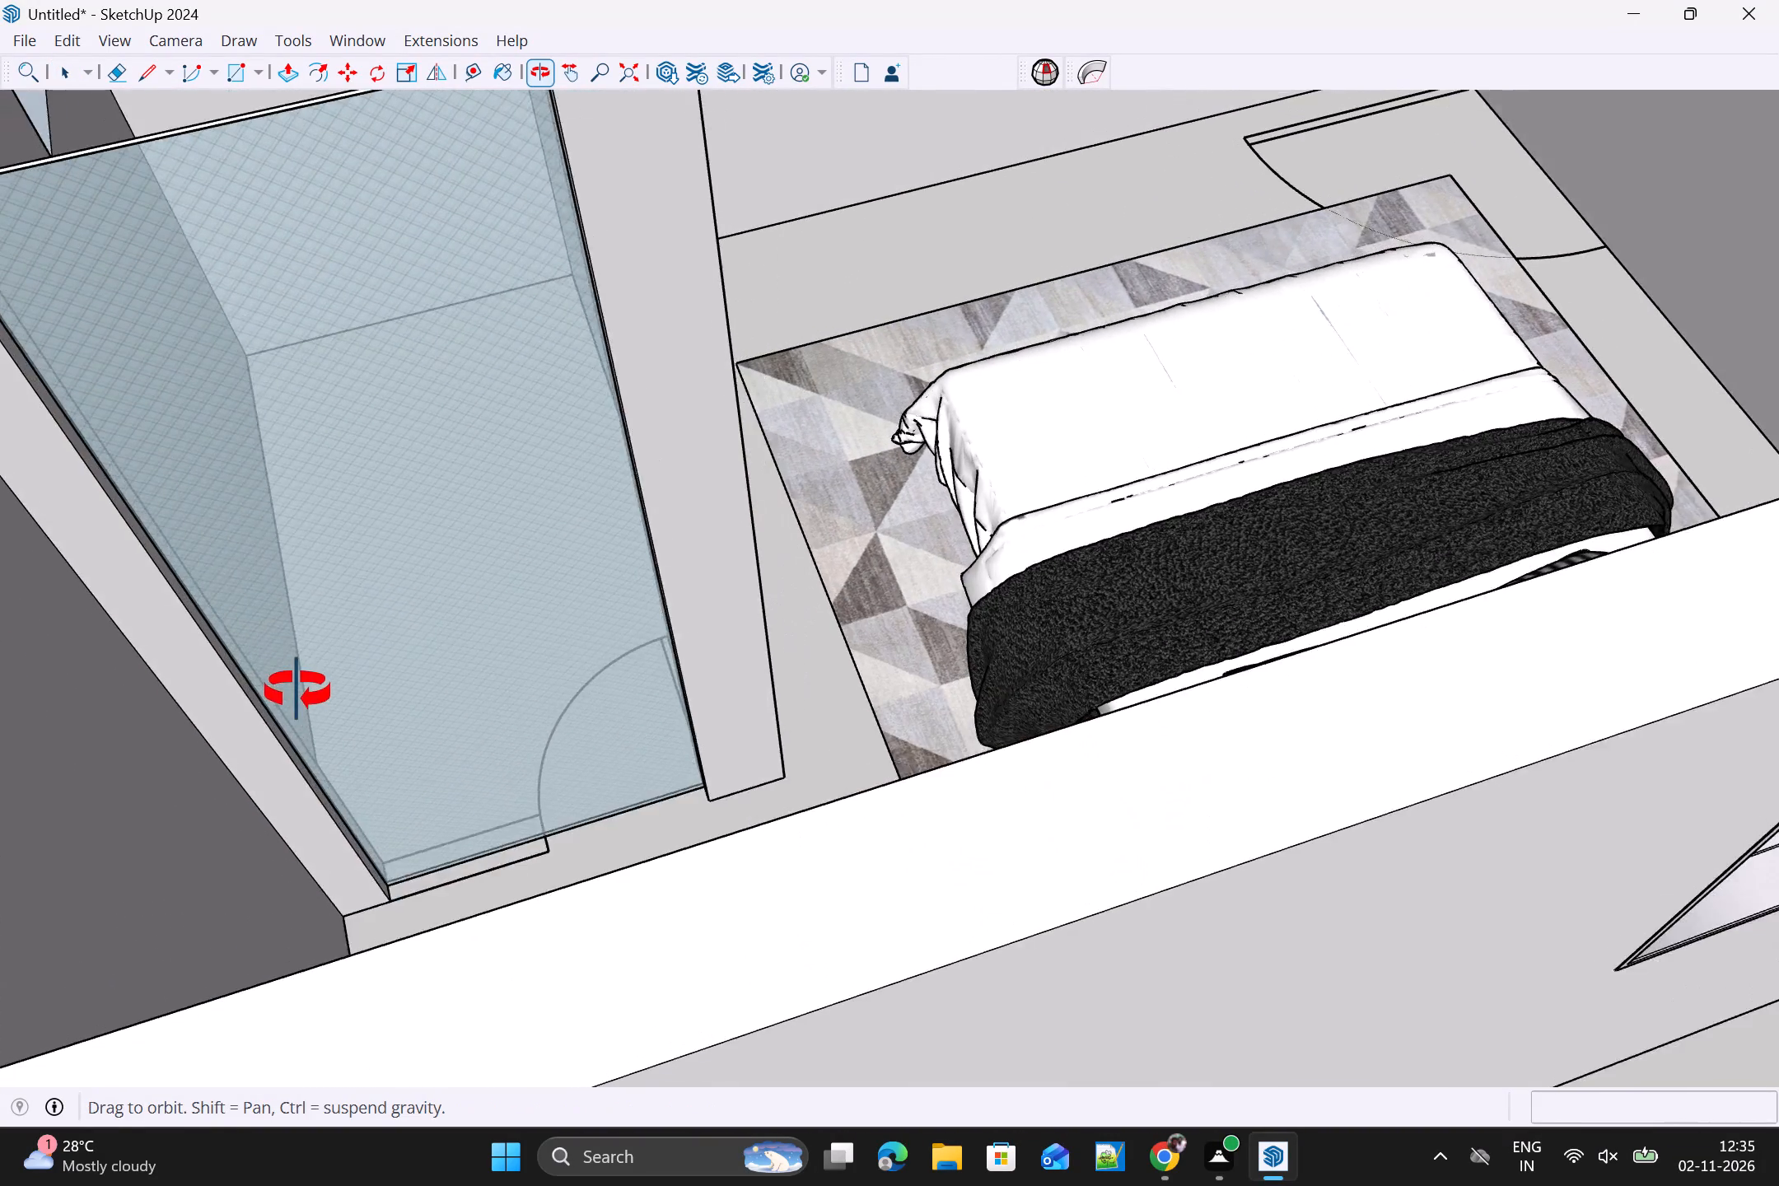
middle_drag(297, 691, 191, 725)
scroll(191, 725, up, 1)
scroll(260, 695, down, 5)
scroll(497, 527, down, 2)
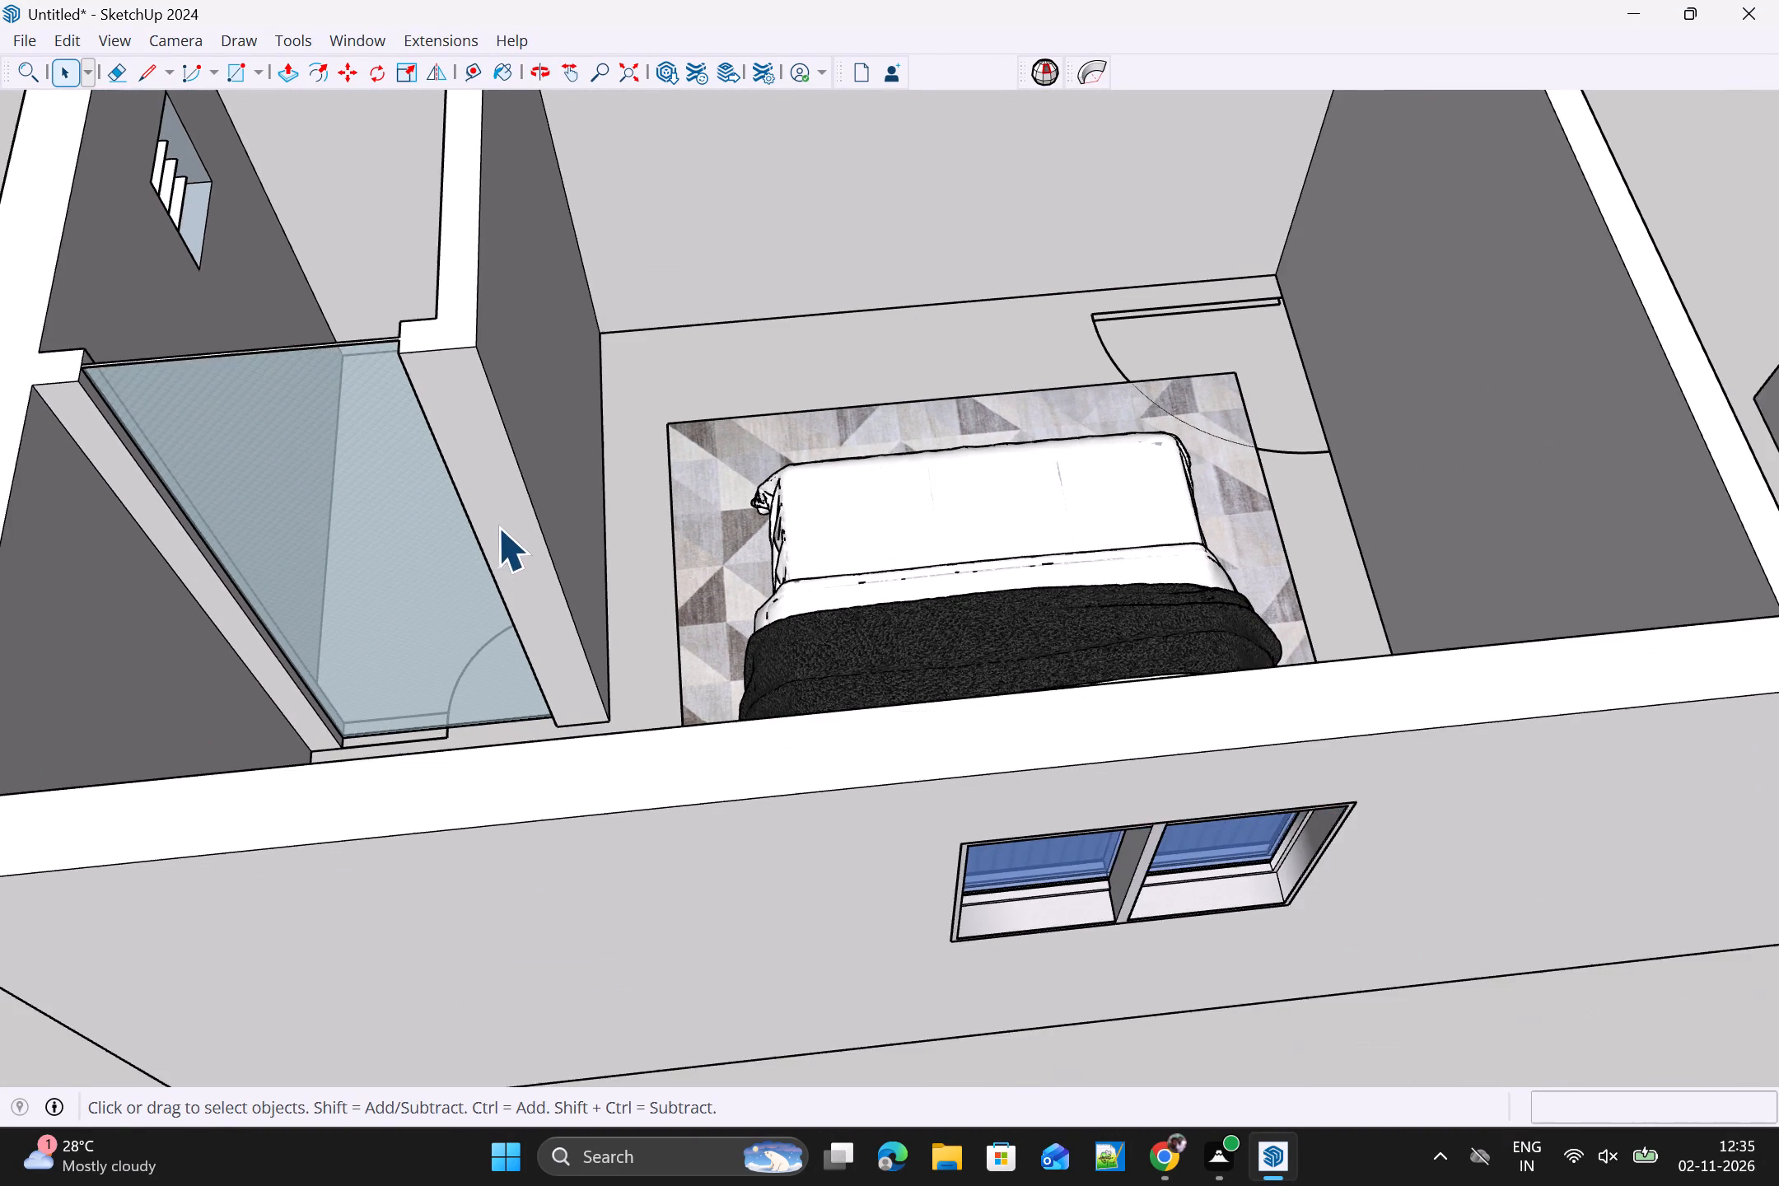
scroll(497, 527, down, 2)
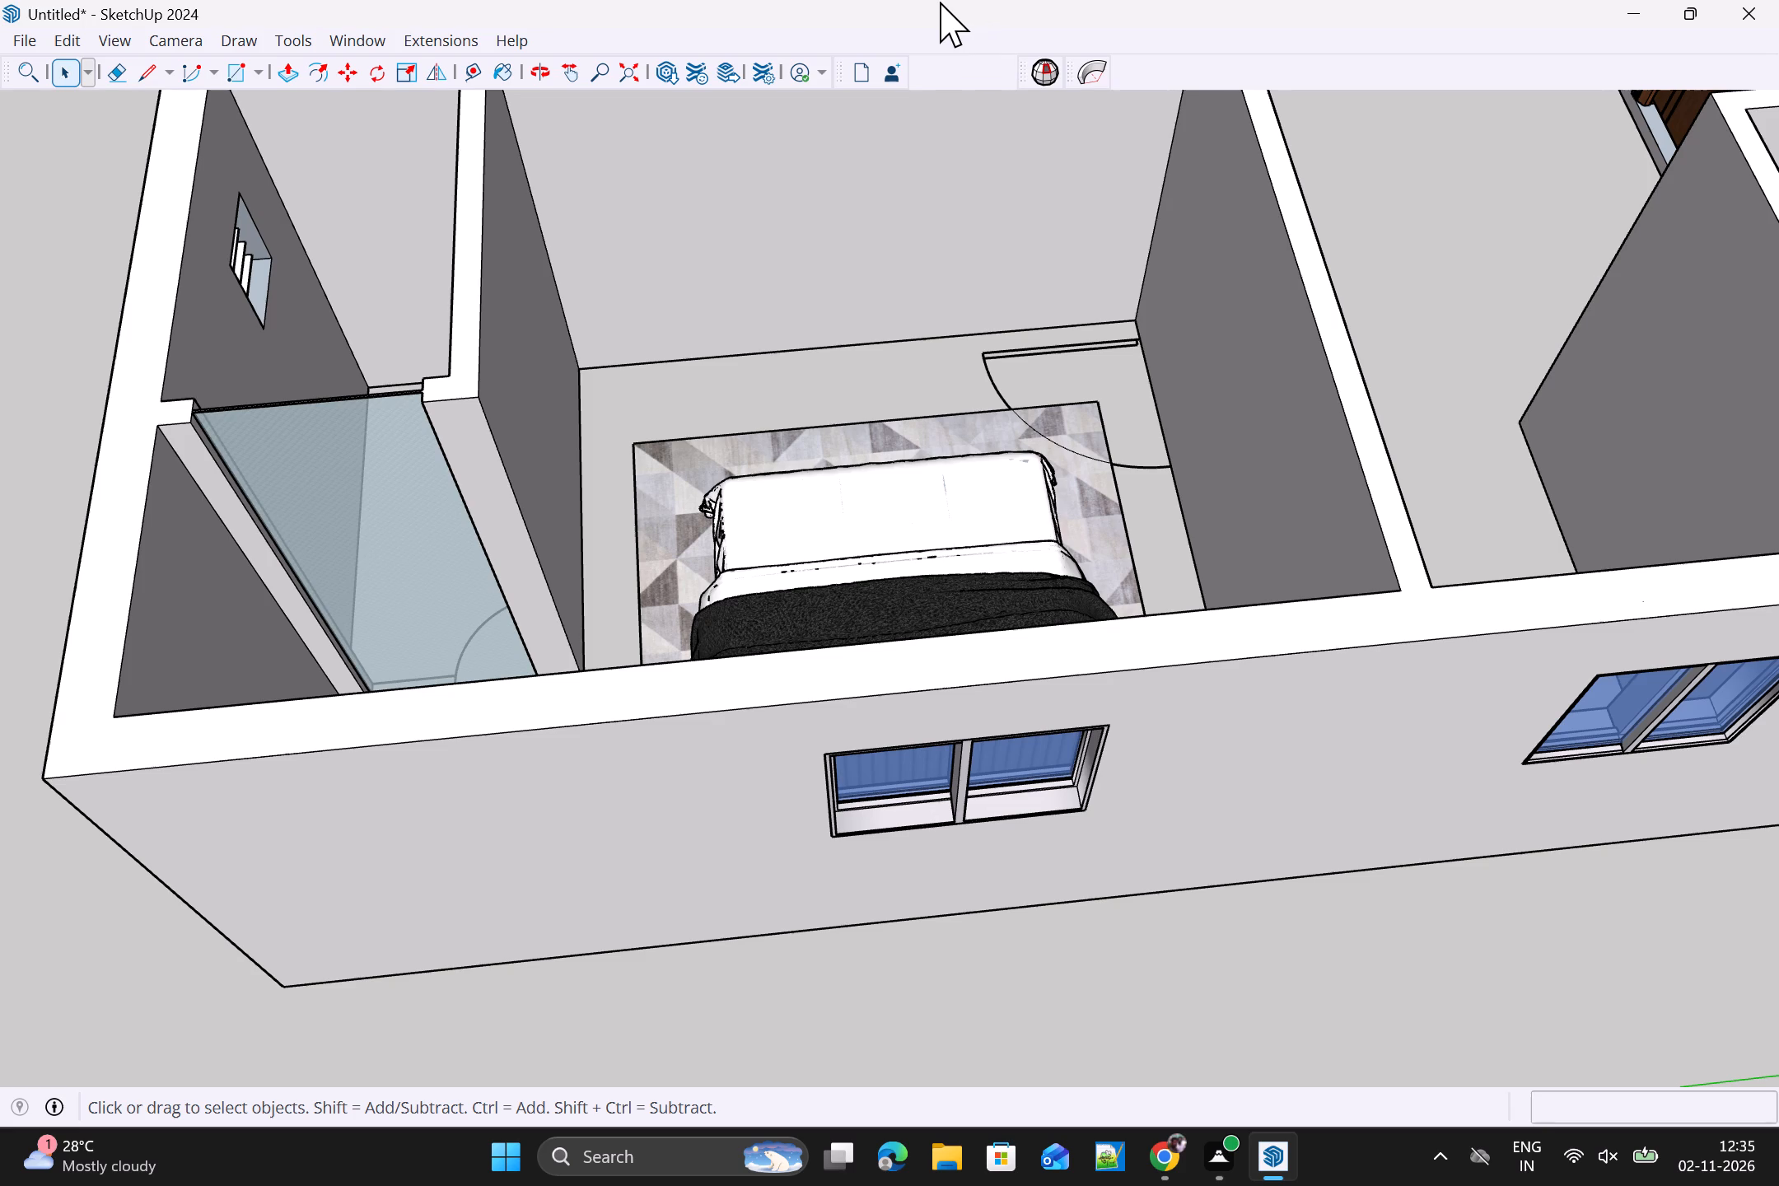
scroll(940, 2, down, 6)
scroll(1233, 22, down, 1)
scroll(1152, 508, down, 8)
Add a second MAJ Door about 3' 2 3/4" wide beside the existing door, leading from the central hall into the furnished end bedroom.
middle_drag(1245, 553, 1111, 607)
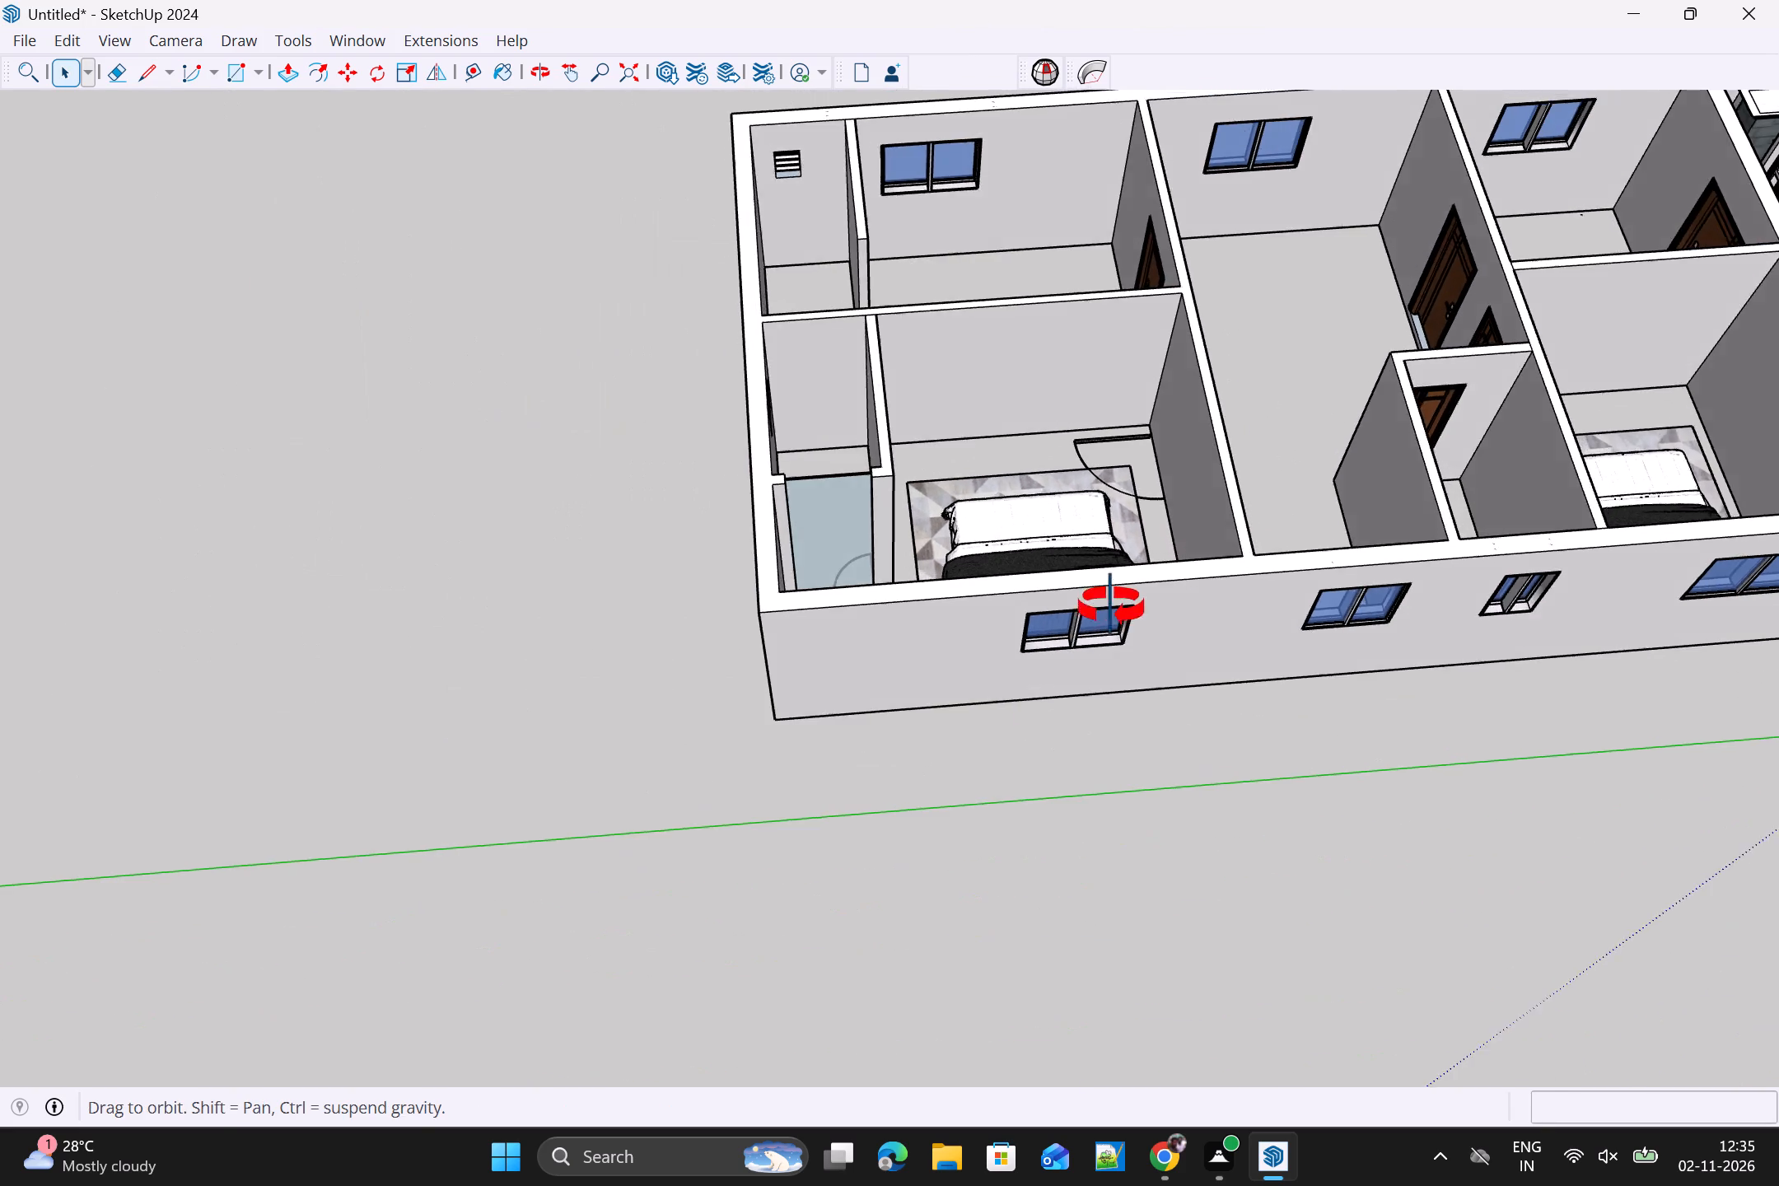
middle_drag(1111, 607, 377, 607)
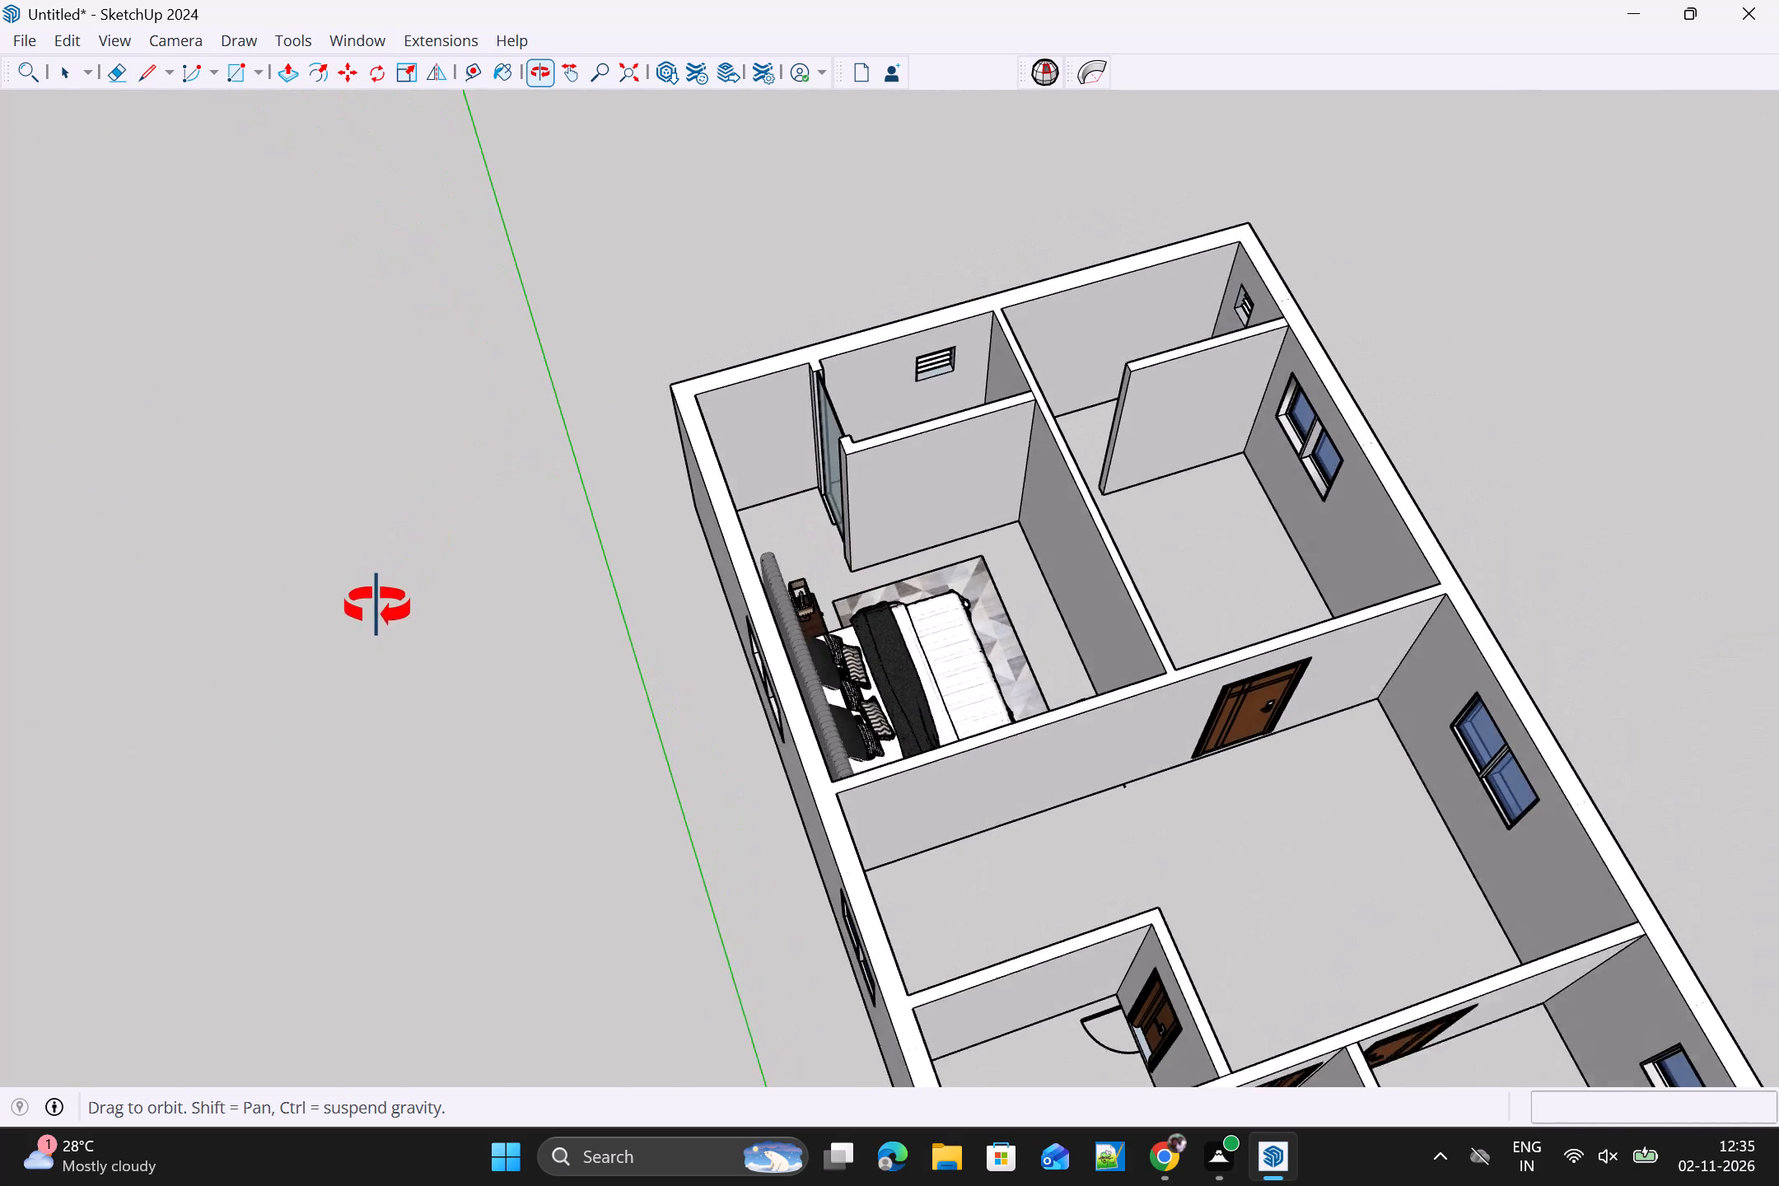
middle_drag(377, 607, 217, 293)
click(414, 44)
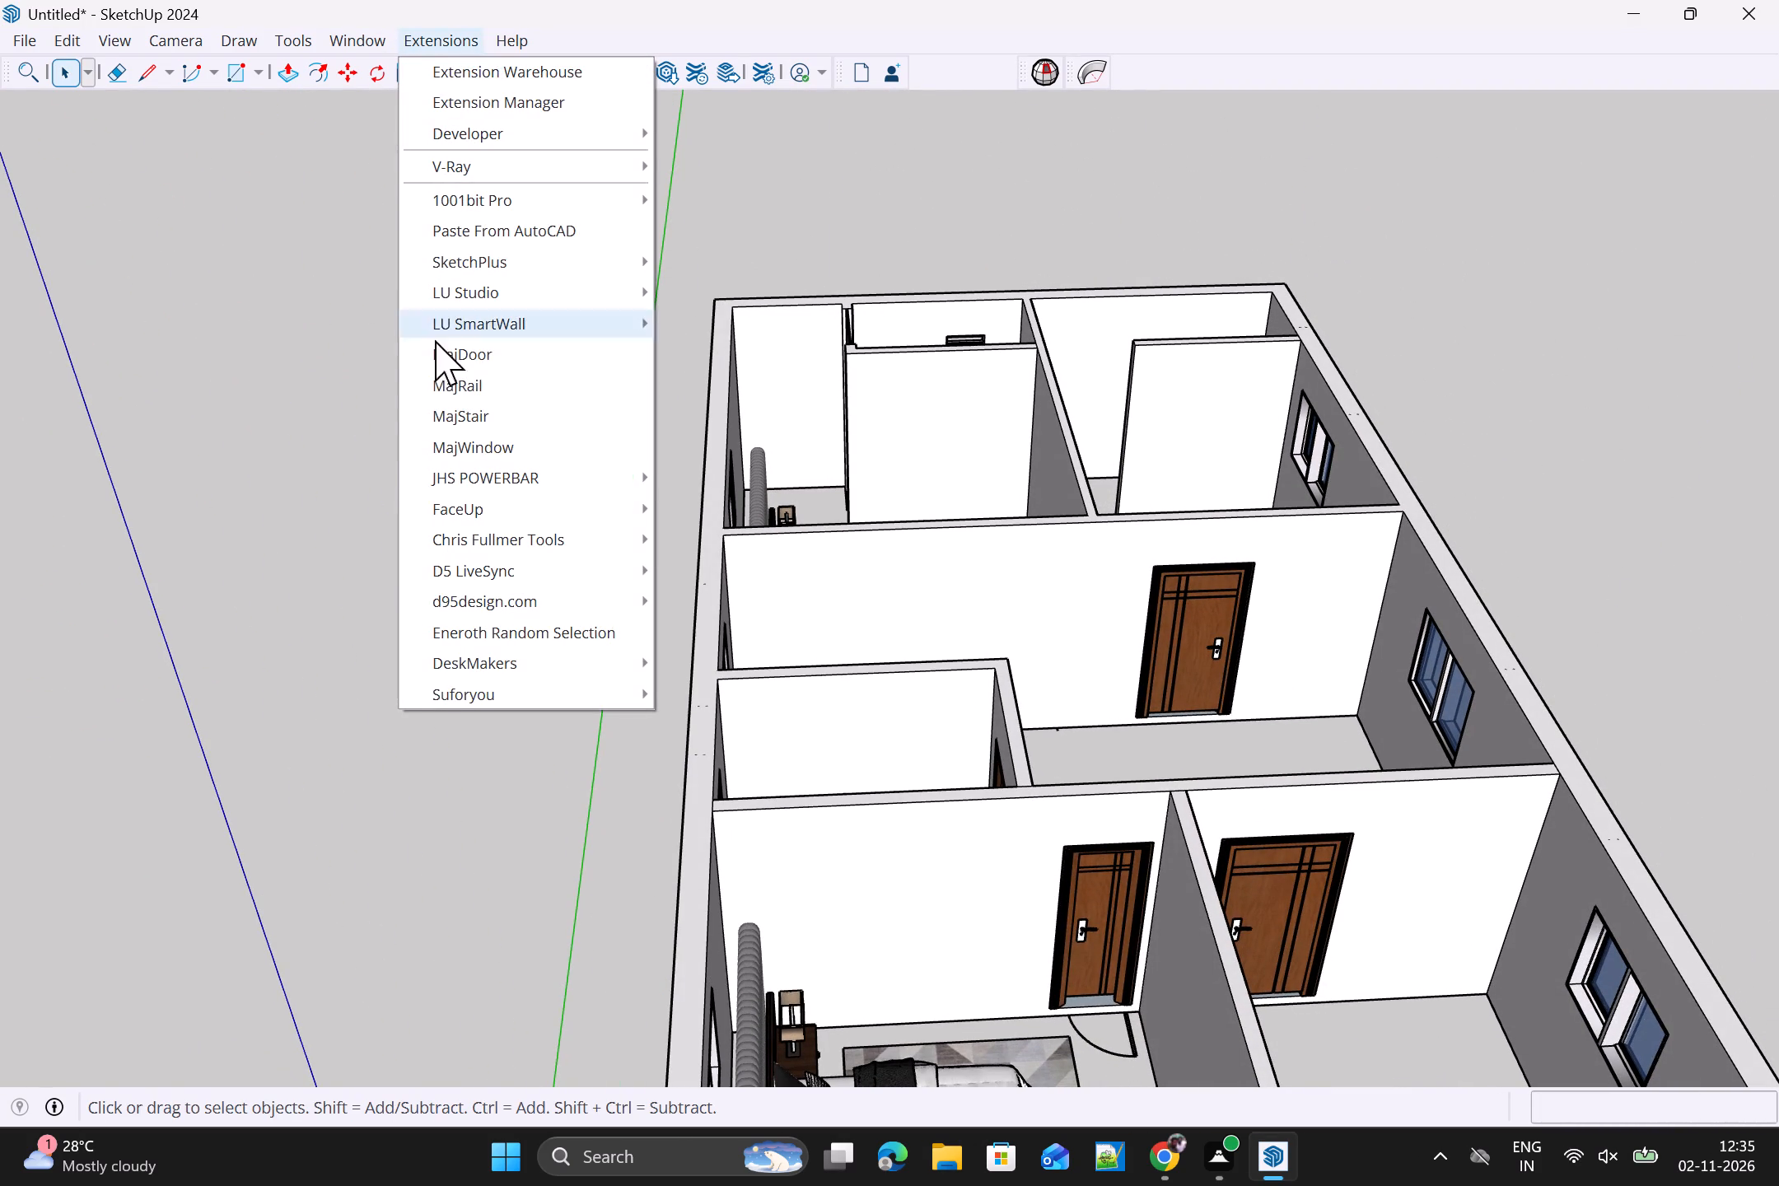
click(494, 359)
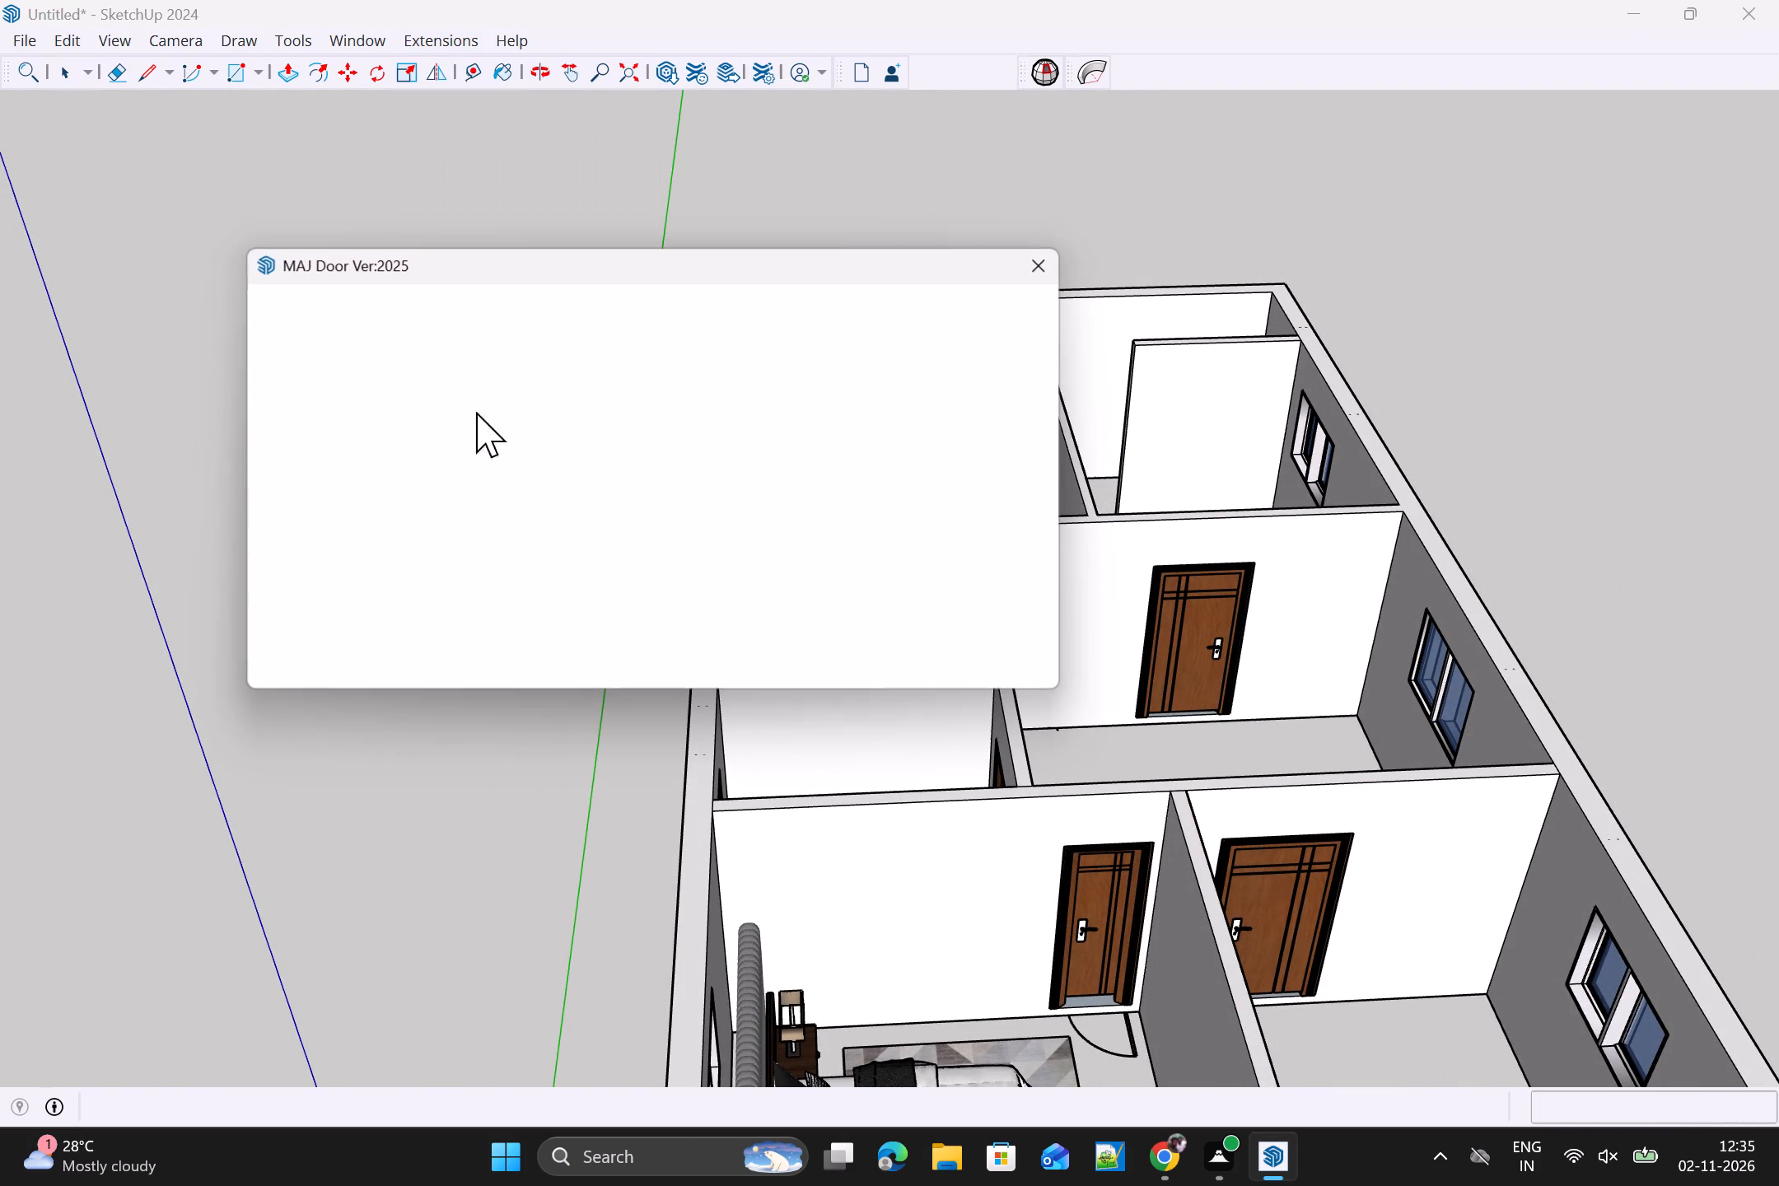
click(449, 637)
middle_drag(1010, 727, 875, 821)
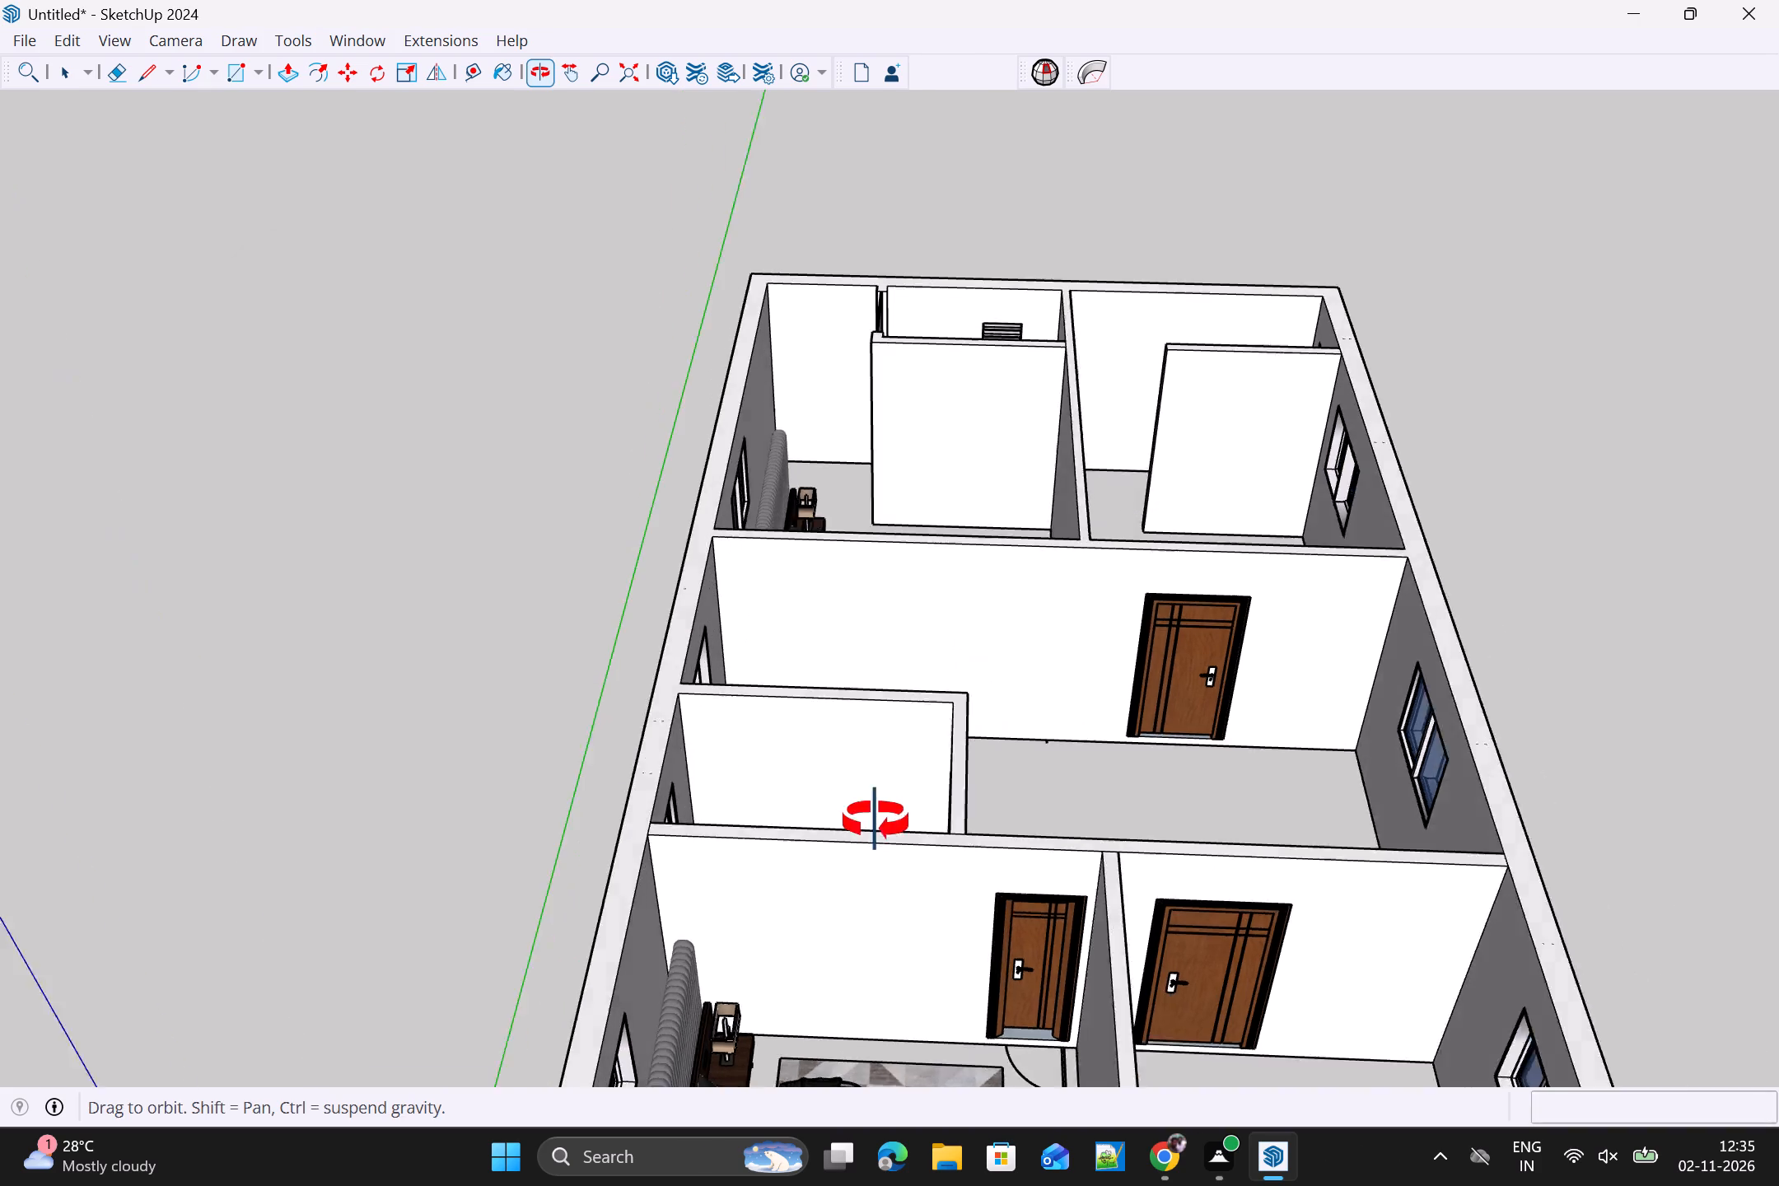
middle_drag(875, 821, 856, 867)
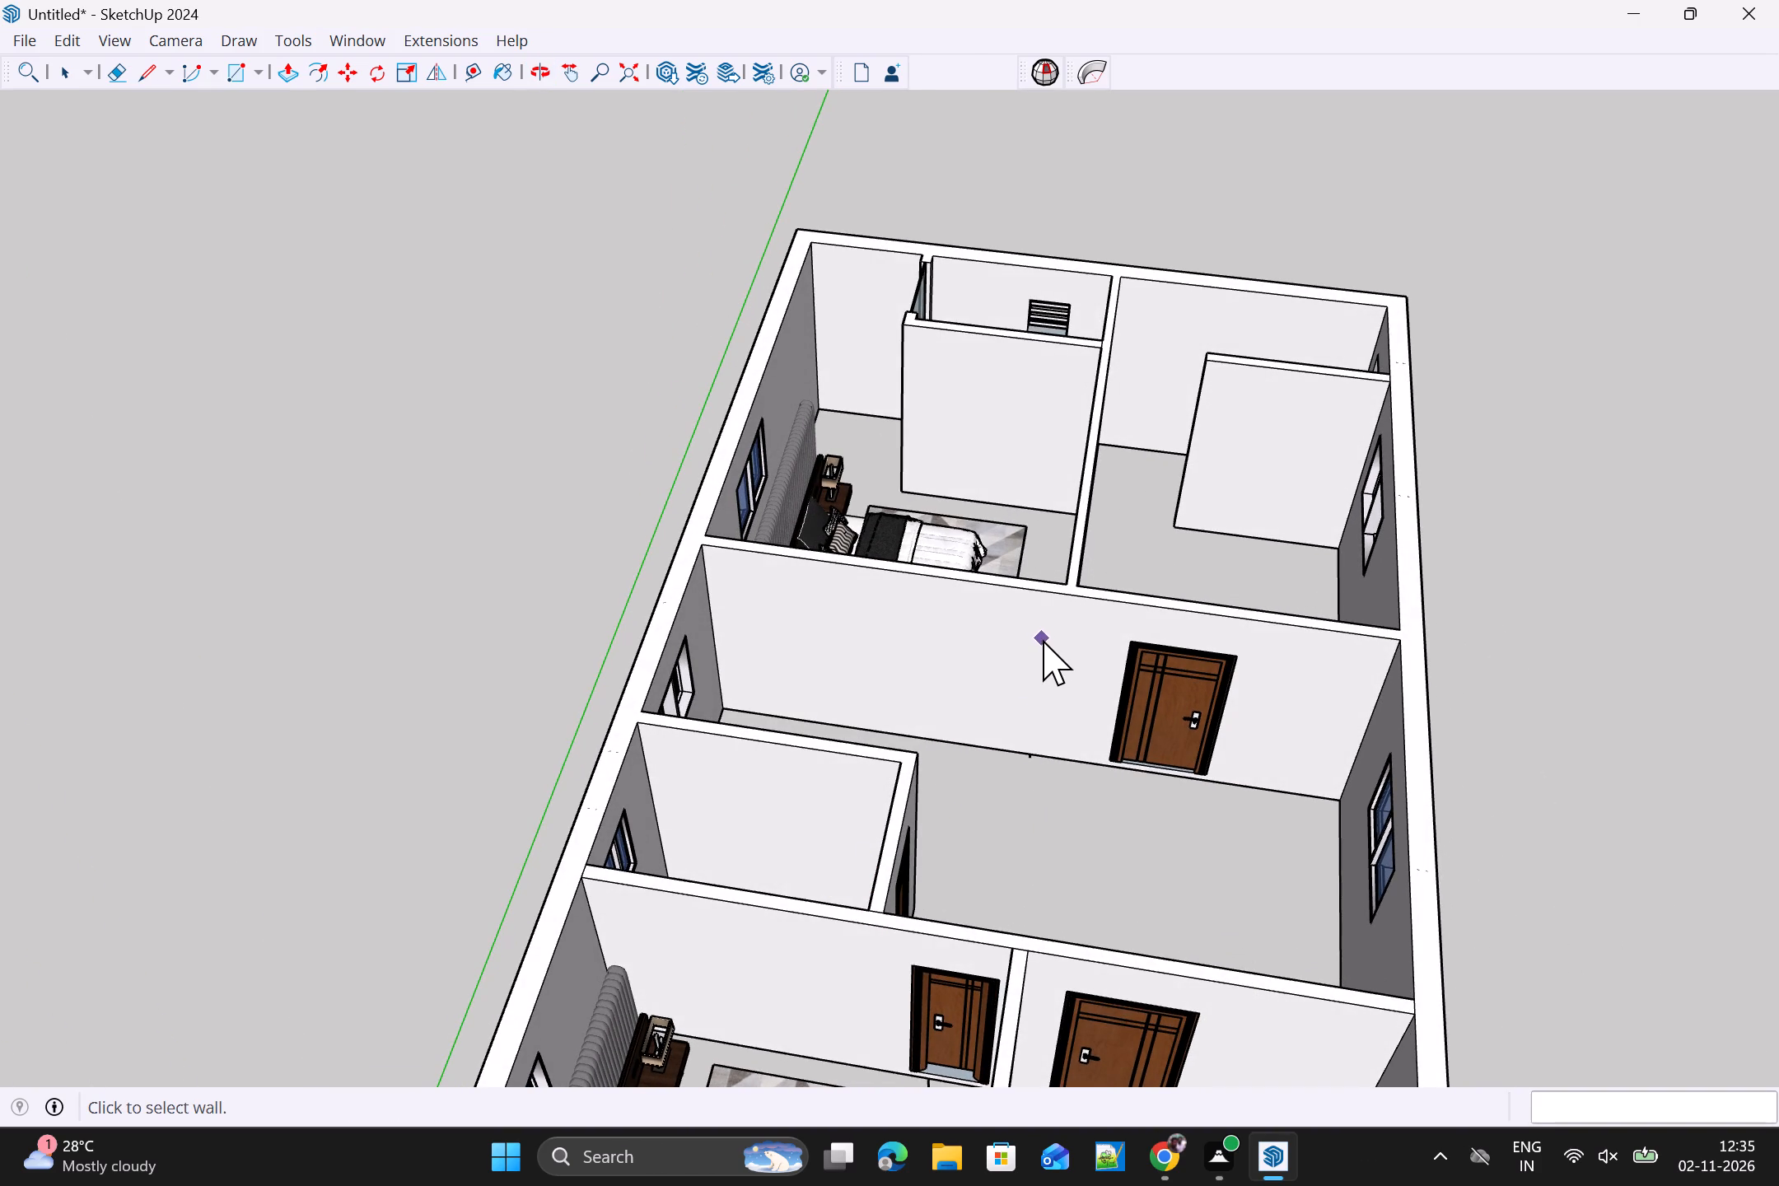
double_click(1044, 638)
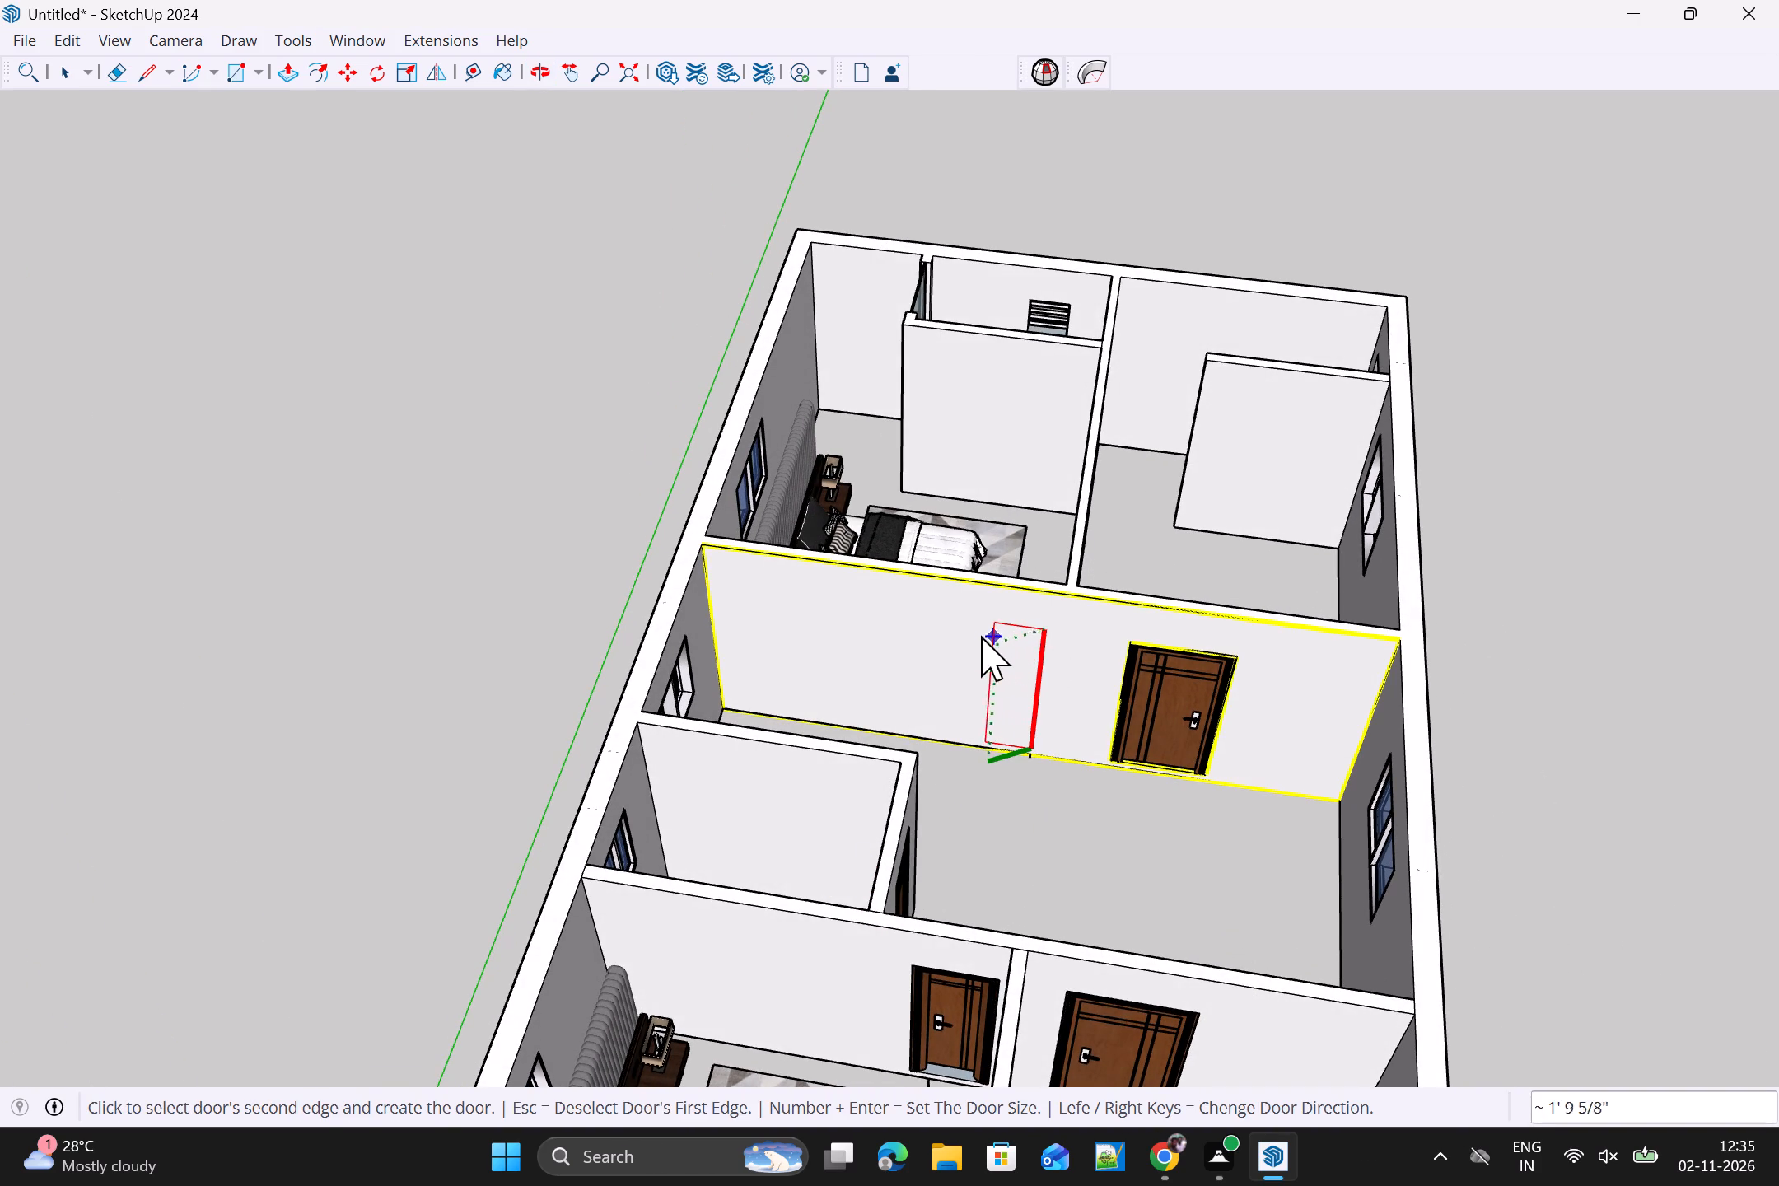
click(948, 627)
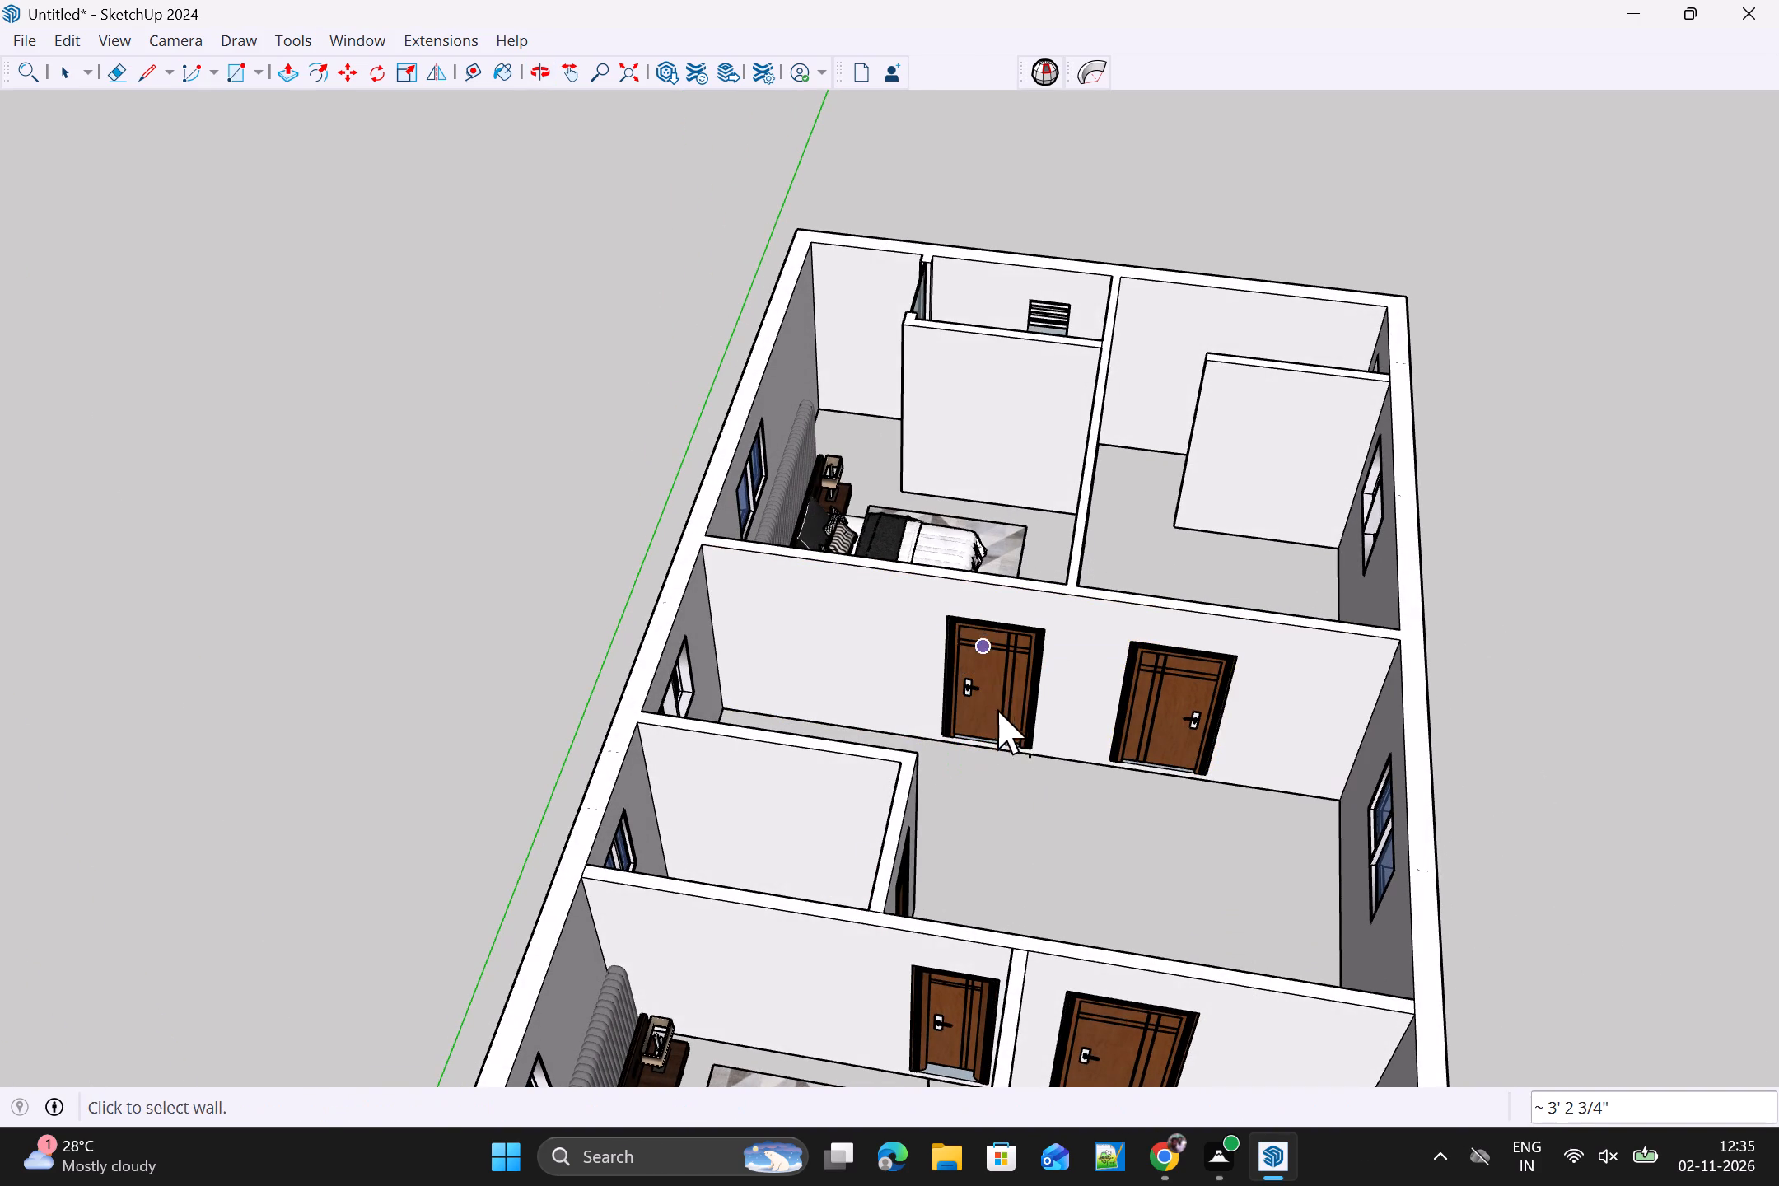
Examine the new bedroom door and its swing from the hall and both long sides of the house, and leave the door tool.
middle_drag(1044, 904, 1109, 551)
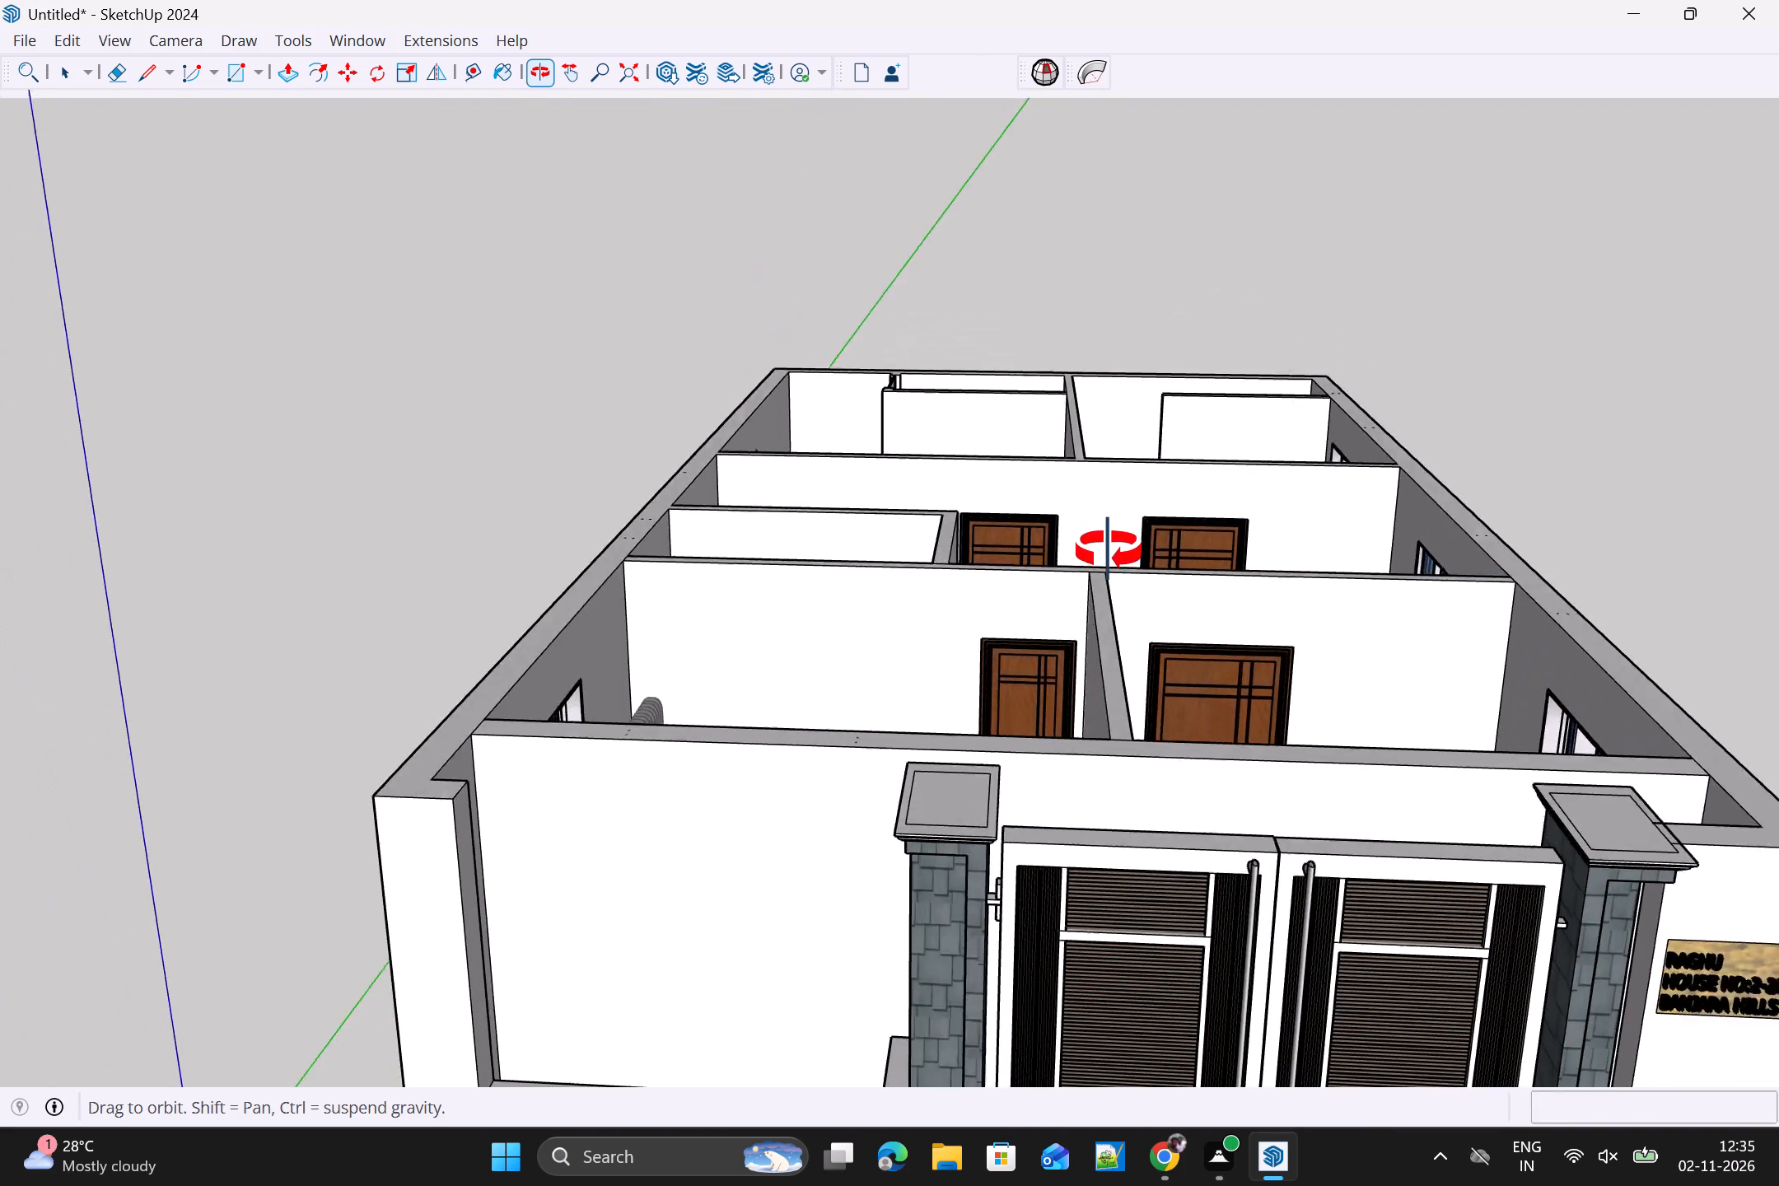
middle_drag(1109, 551, 1778, 946)
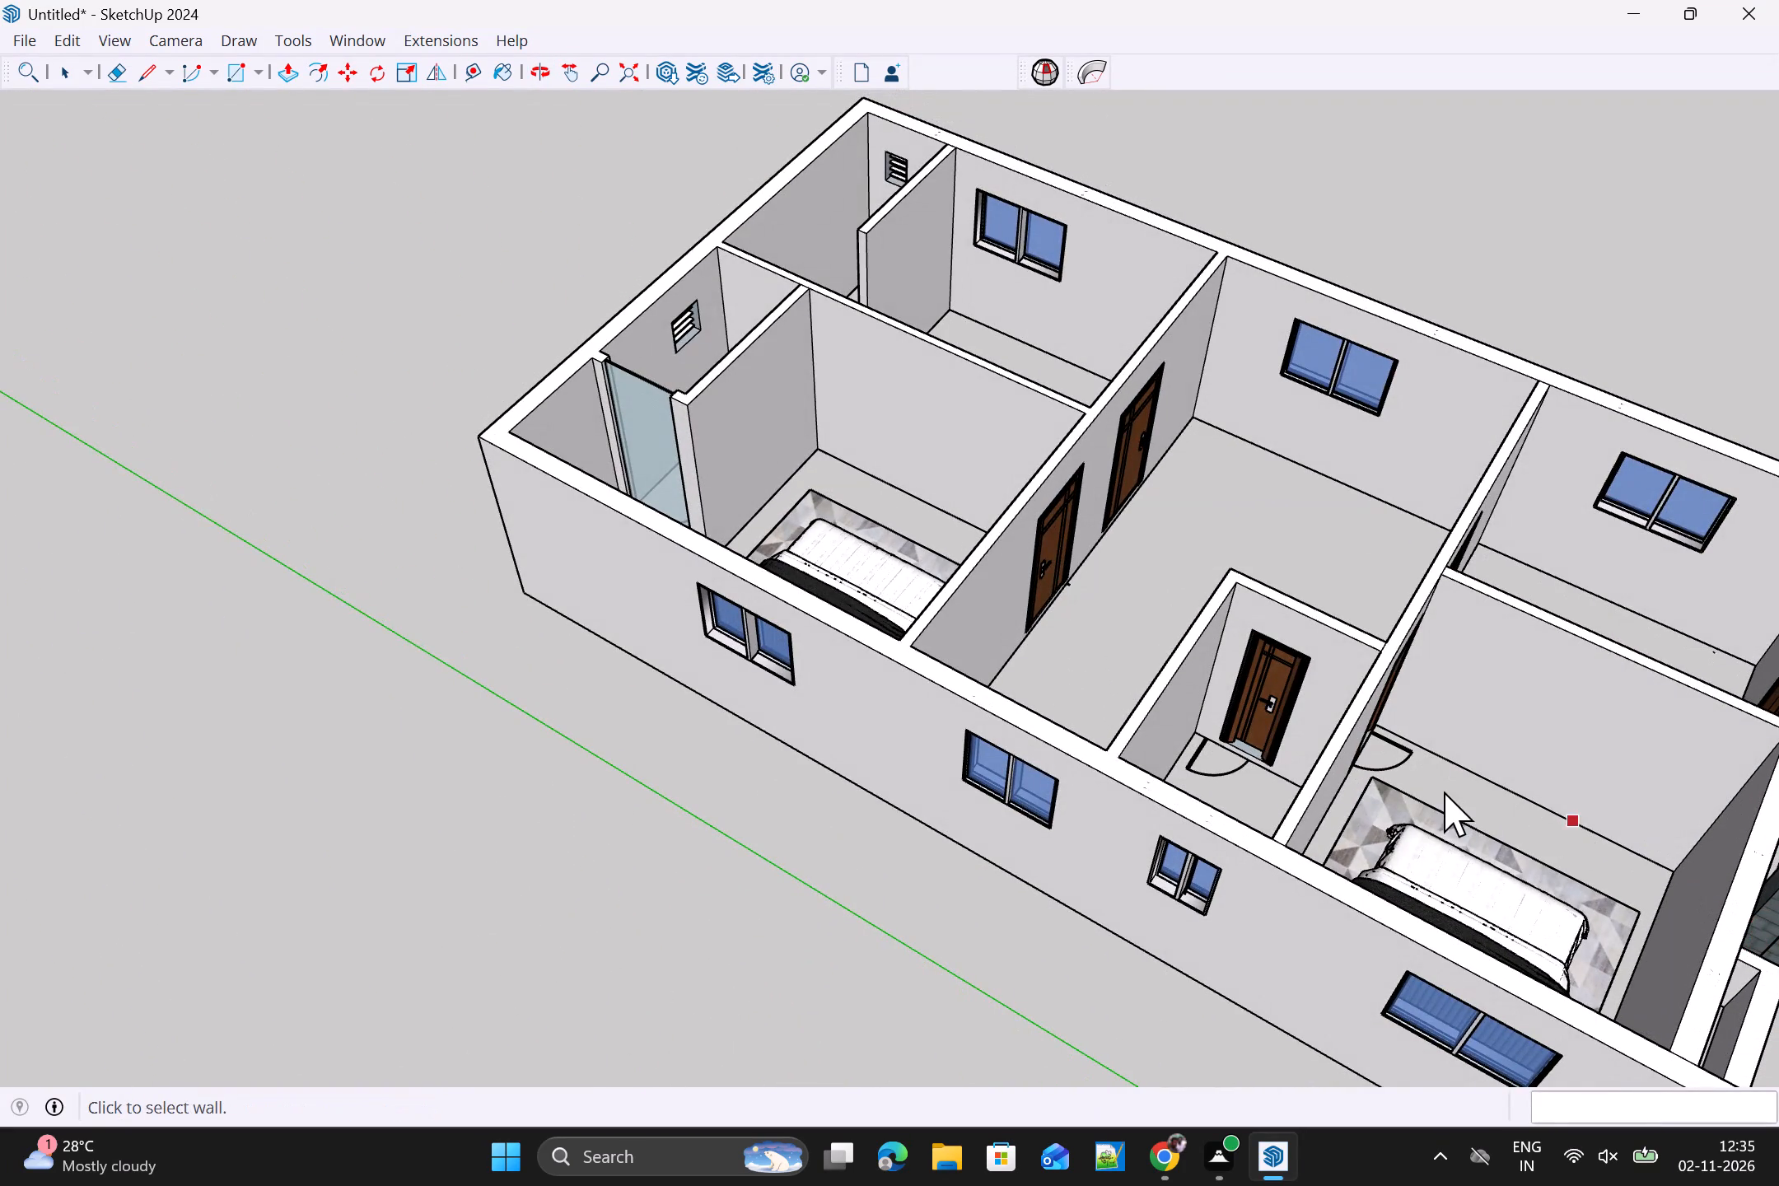
middle_drag(1438, 802, 1579, 860)
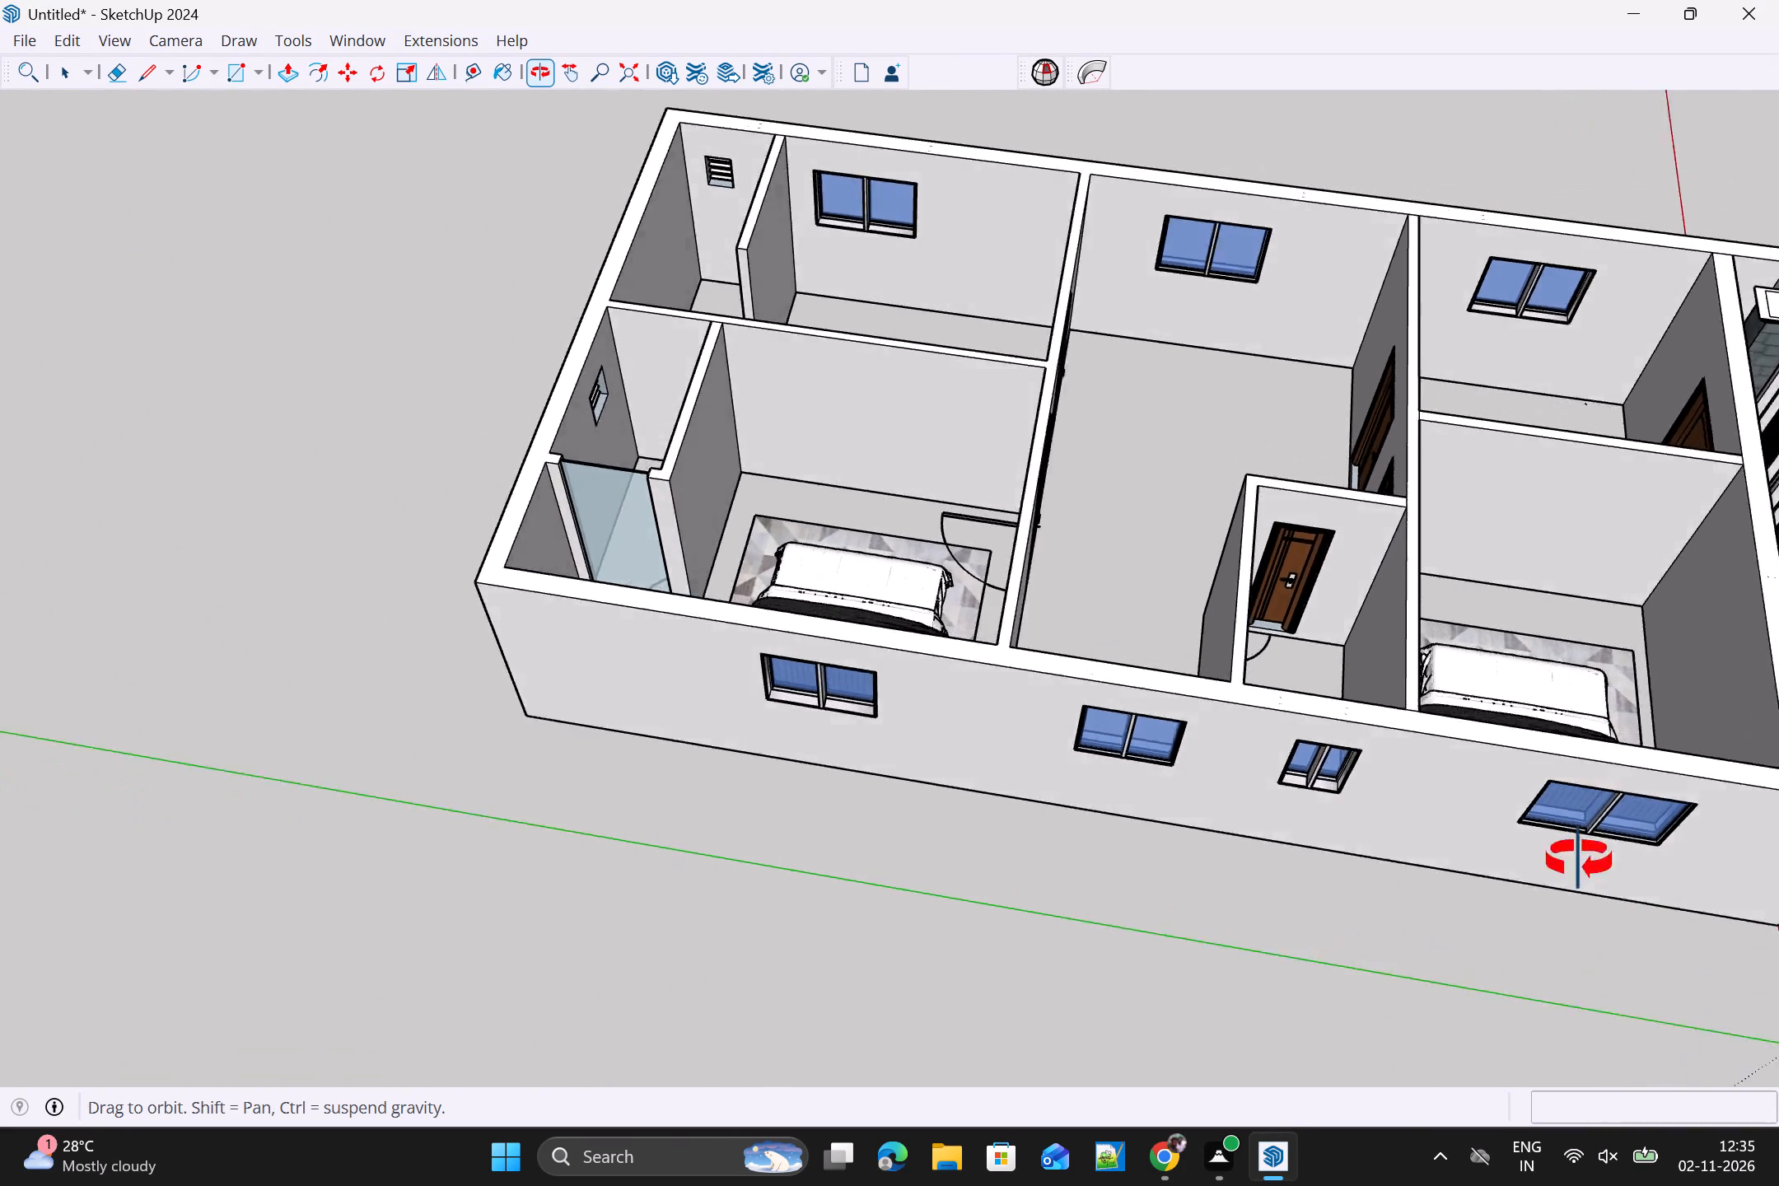
middle_drag(1579, 860, 843, 1143)
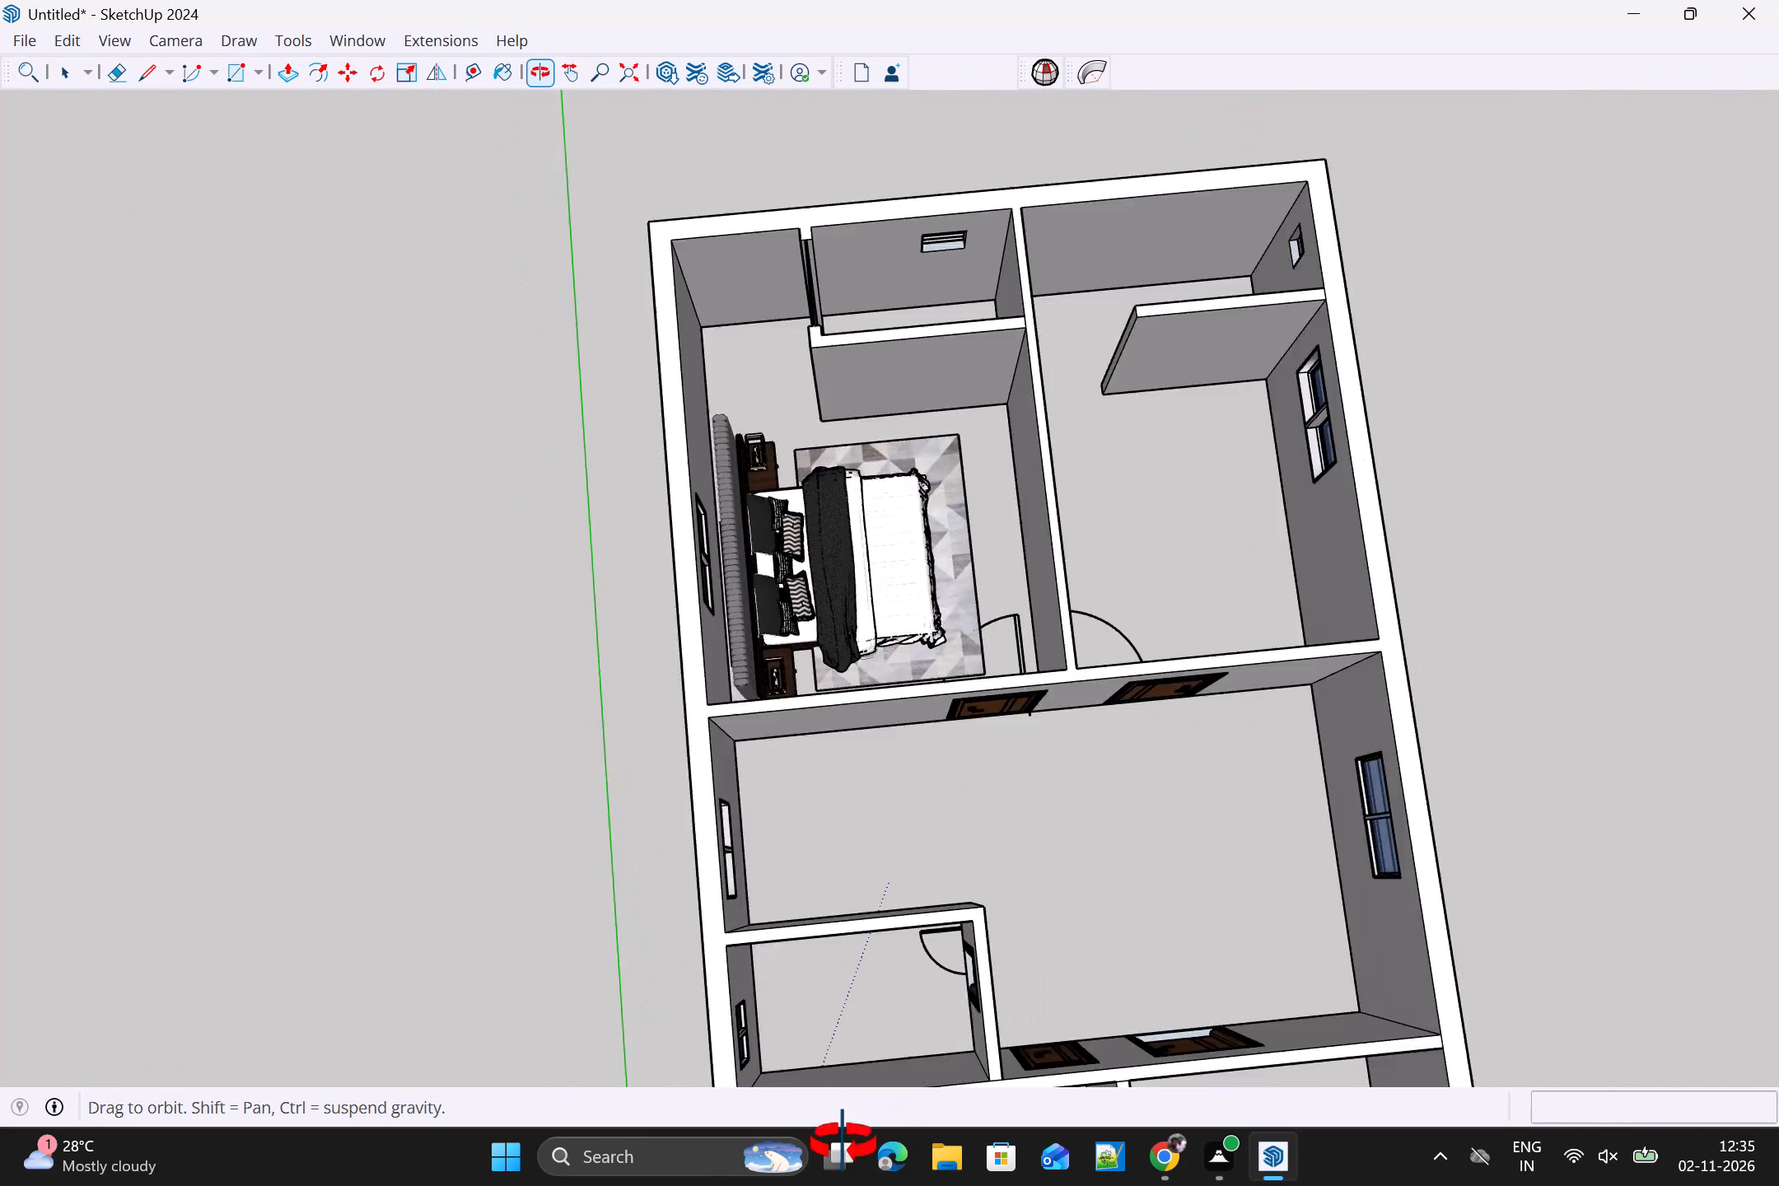
middle_drag(843, 1143, 0, 703)
middle_drag(1214, 689, 918, 767)
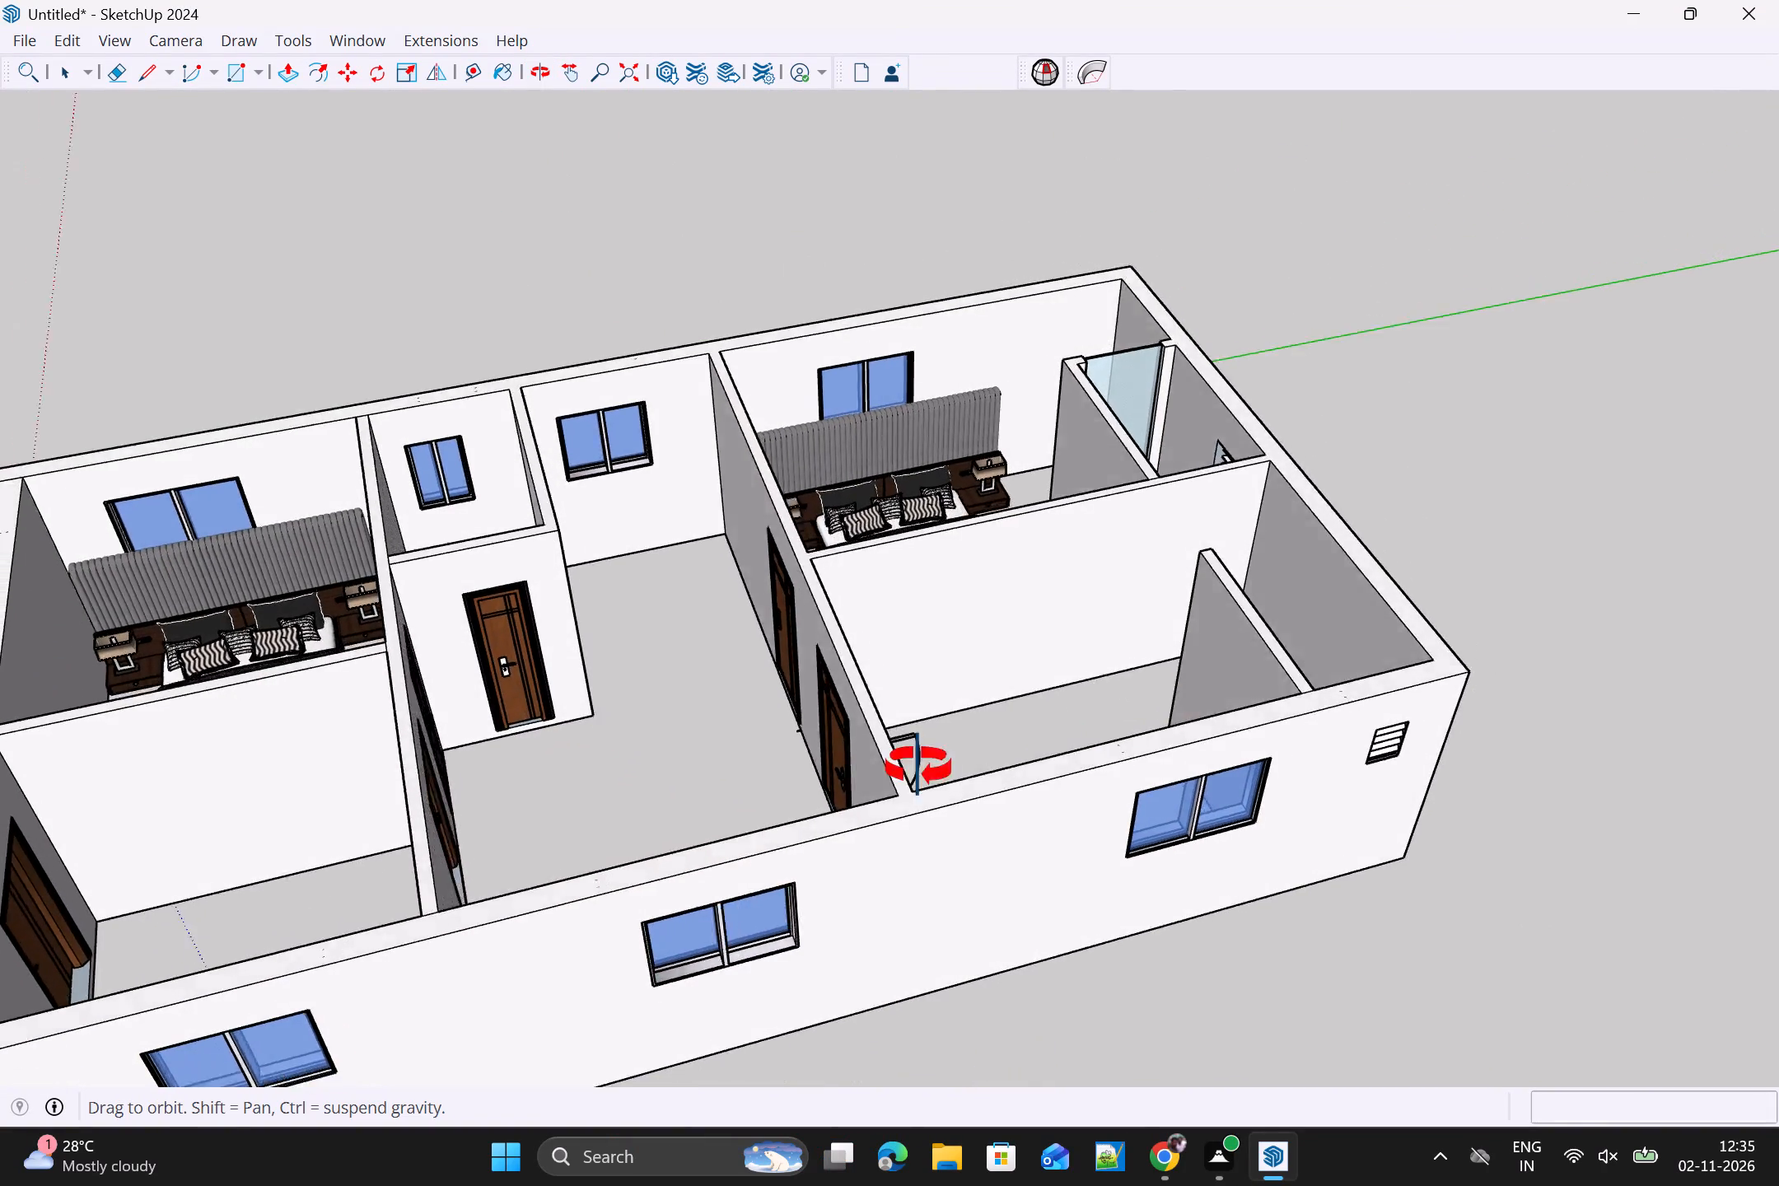
middle_drag(918, 767, 954, 890)
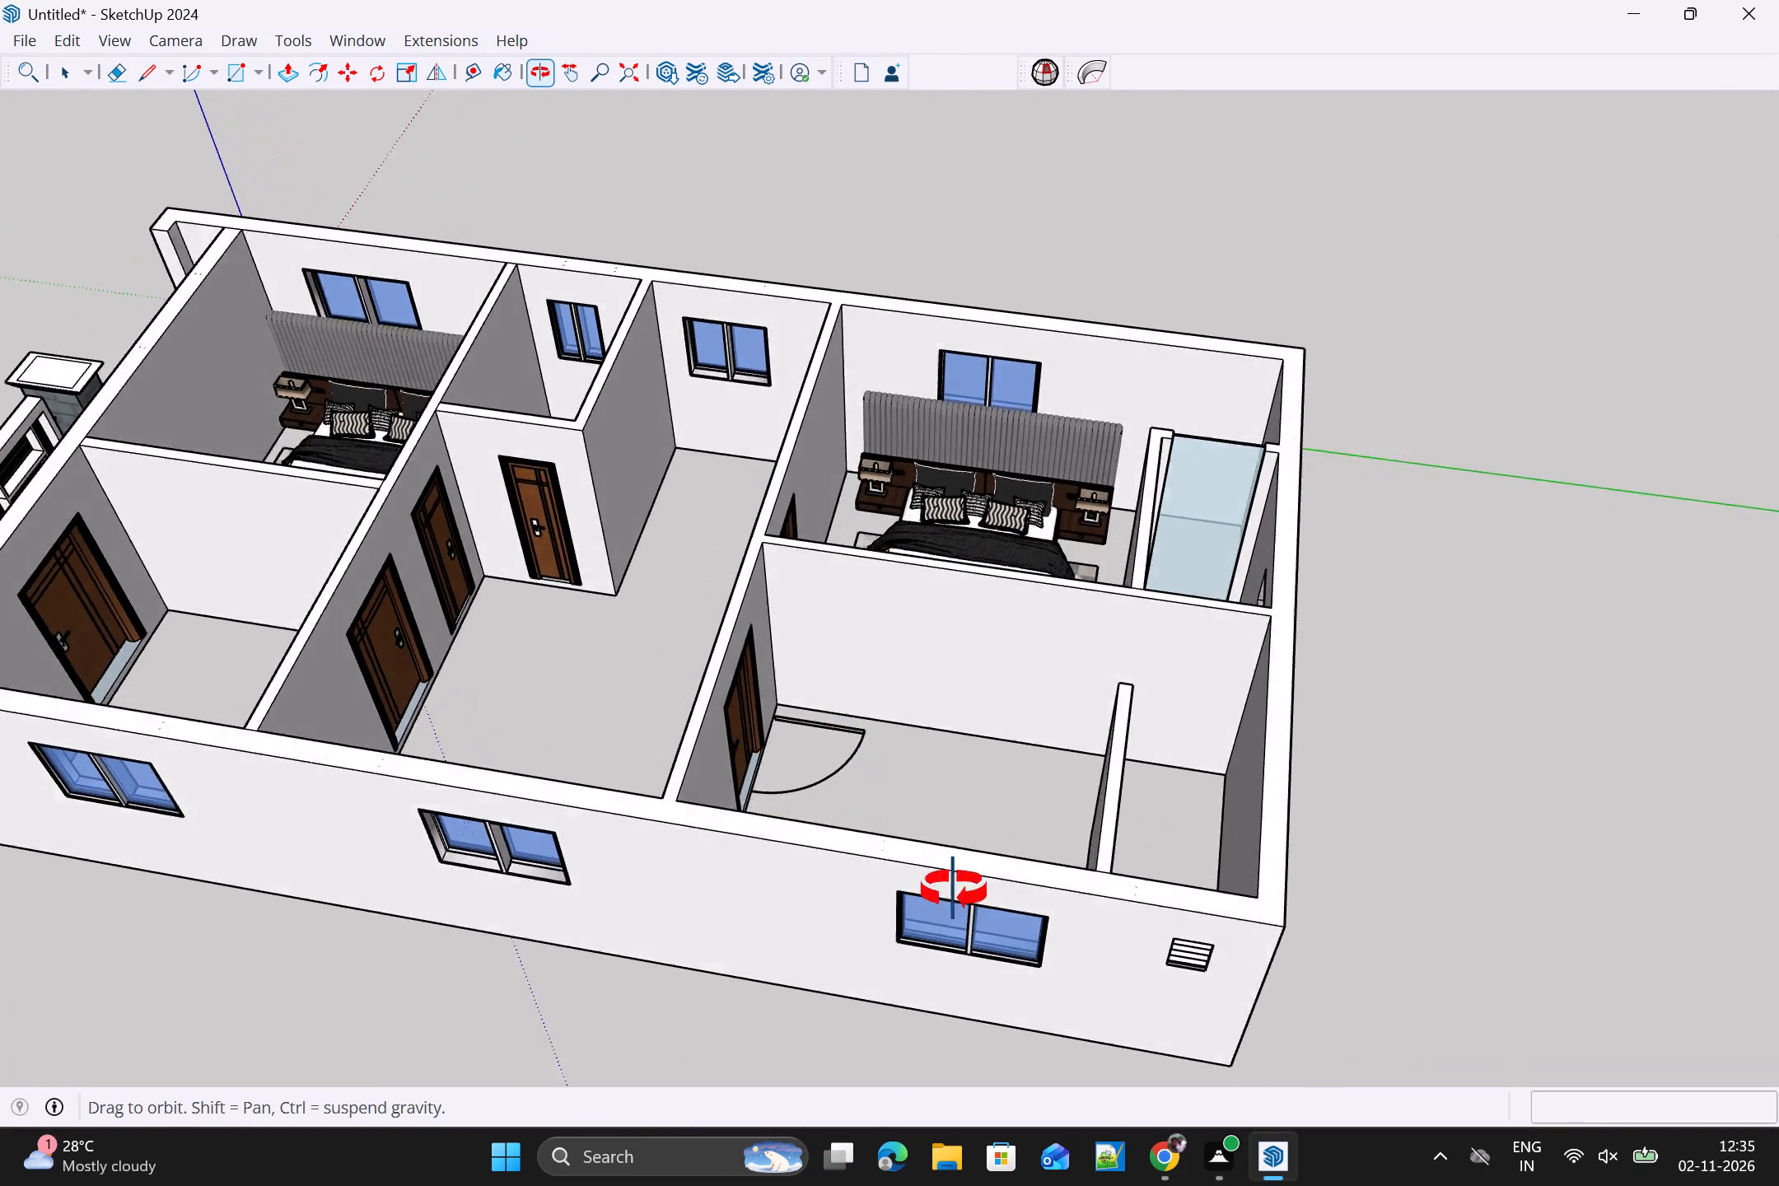
middle_drag(954, 890, 1160, 655)
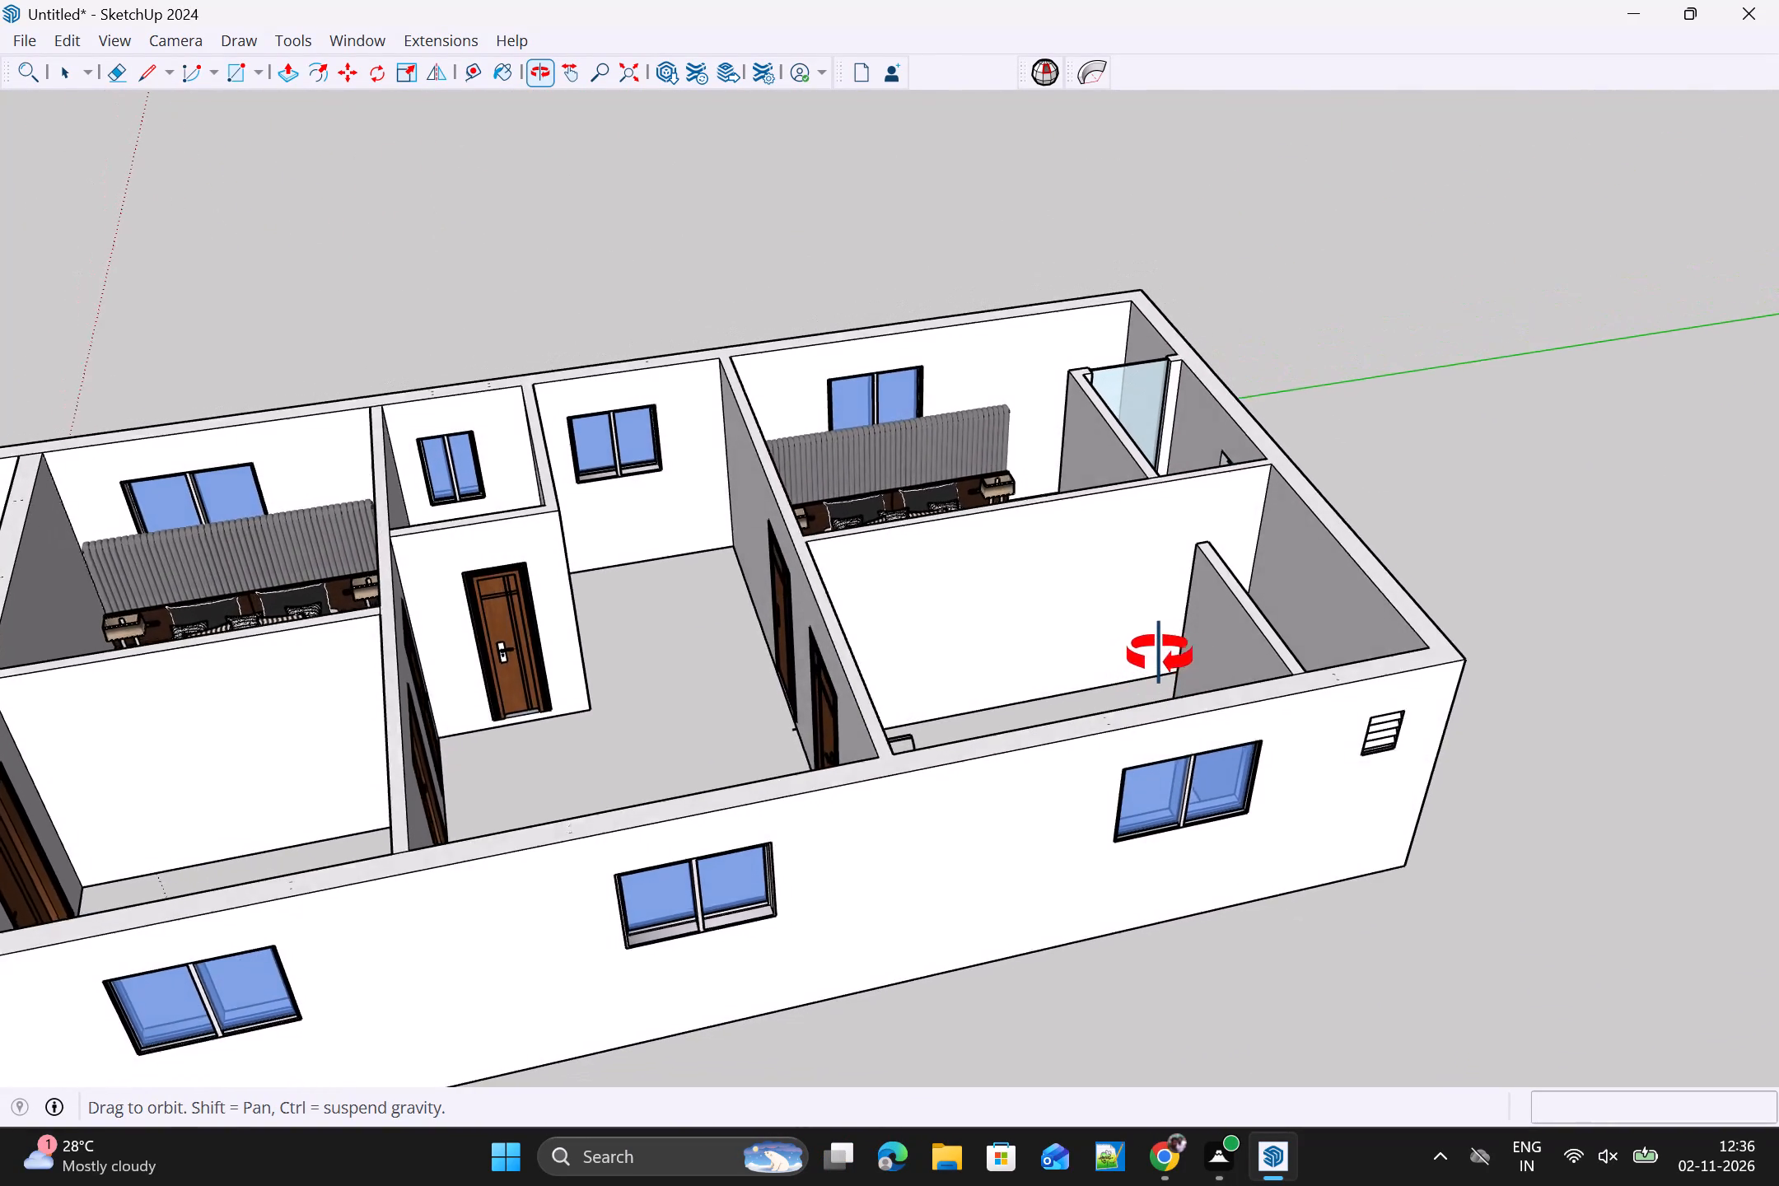
middle_drag(1160, 655, 895, 736)
scroll(913, 728, up, 1)
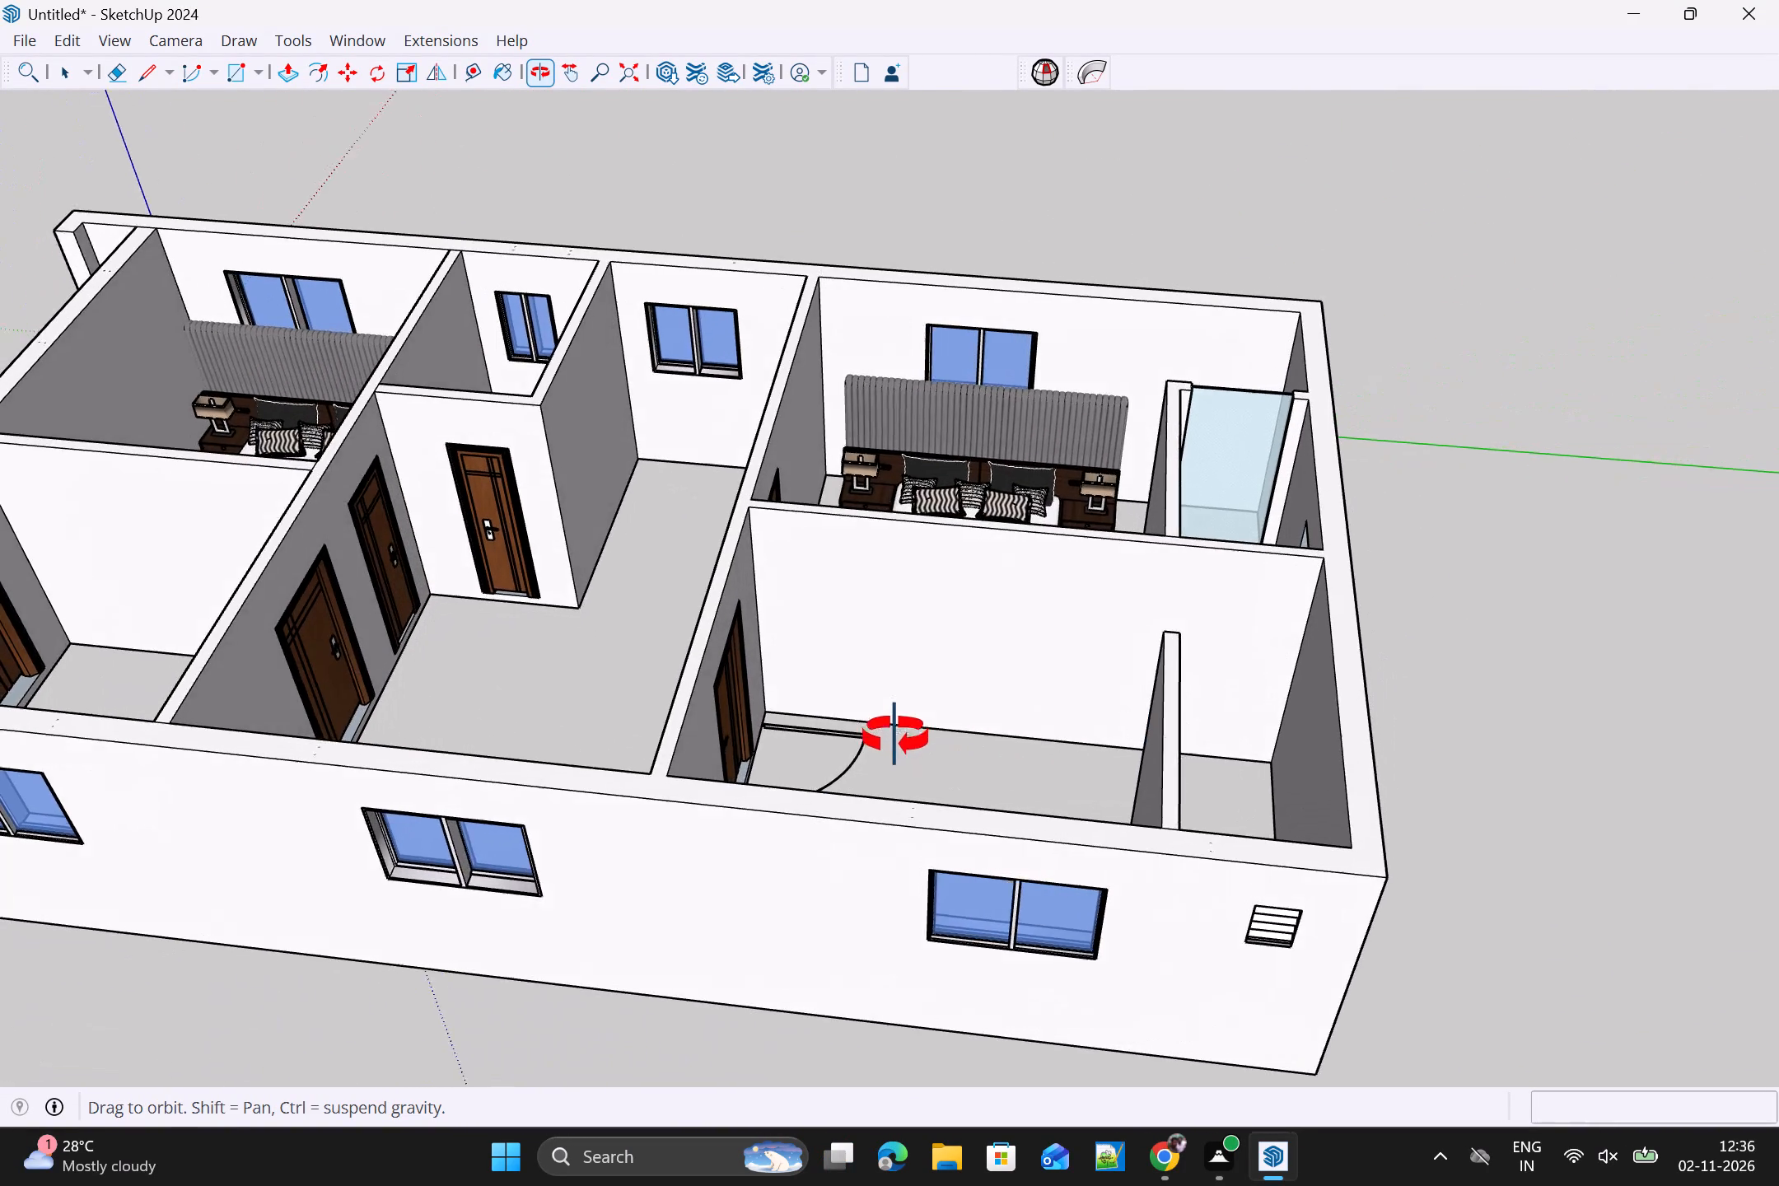
middle_drag(895, 736, 1500, 627)
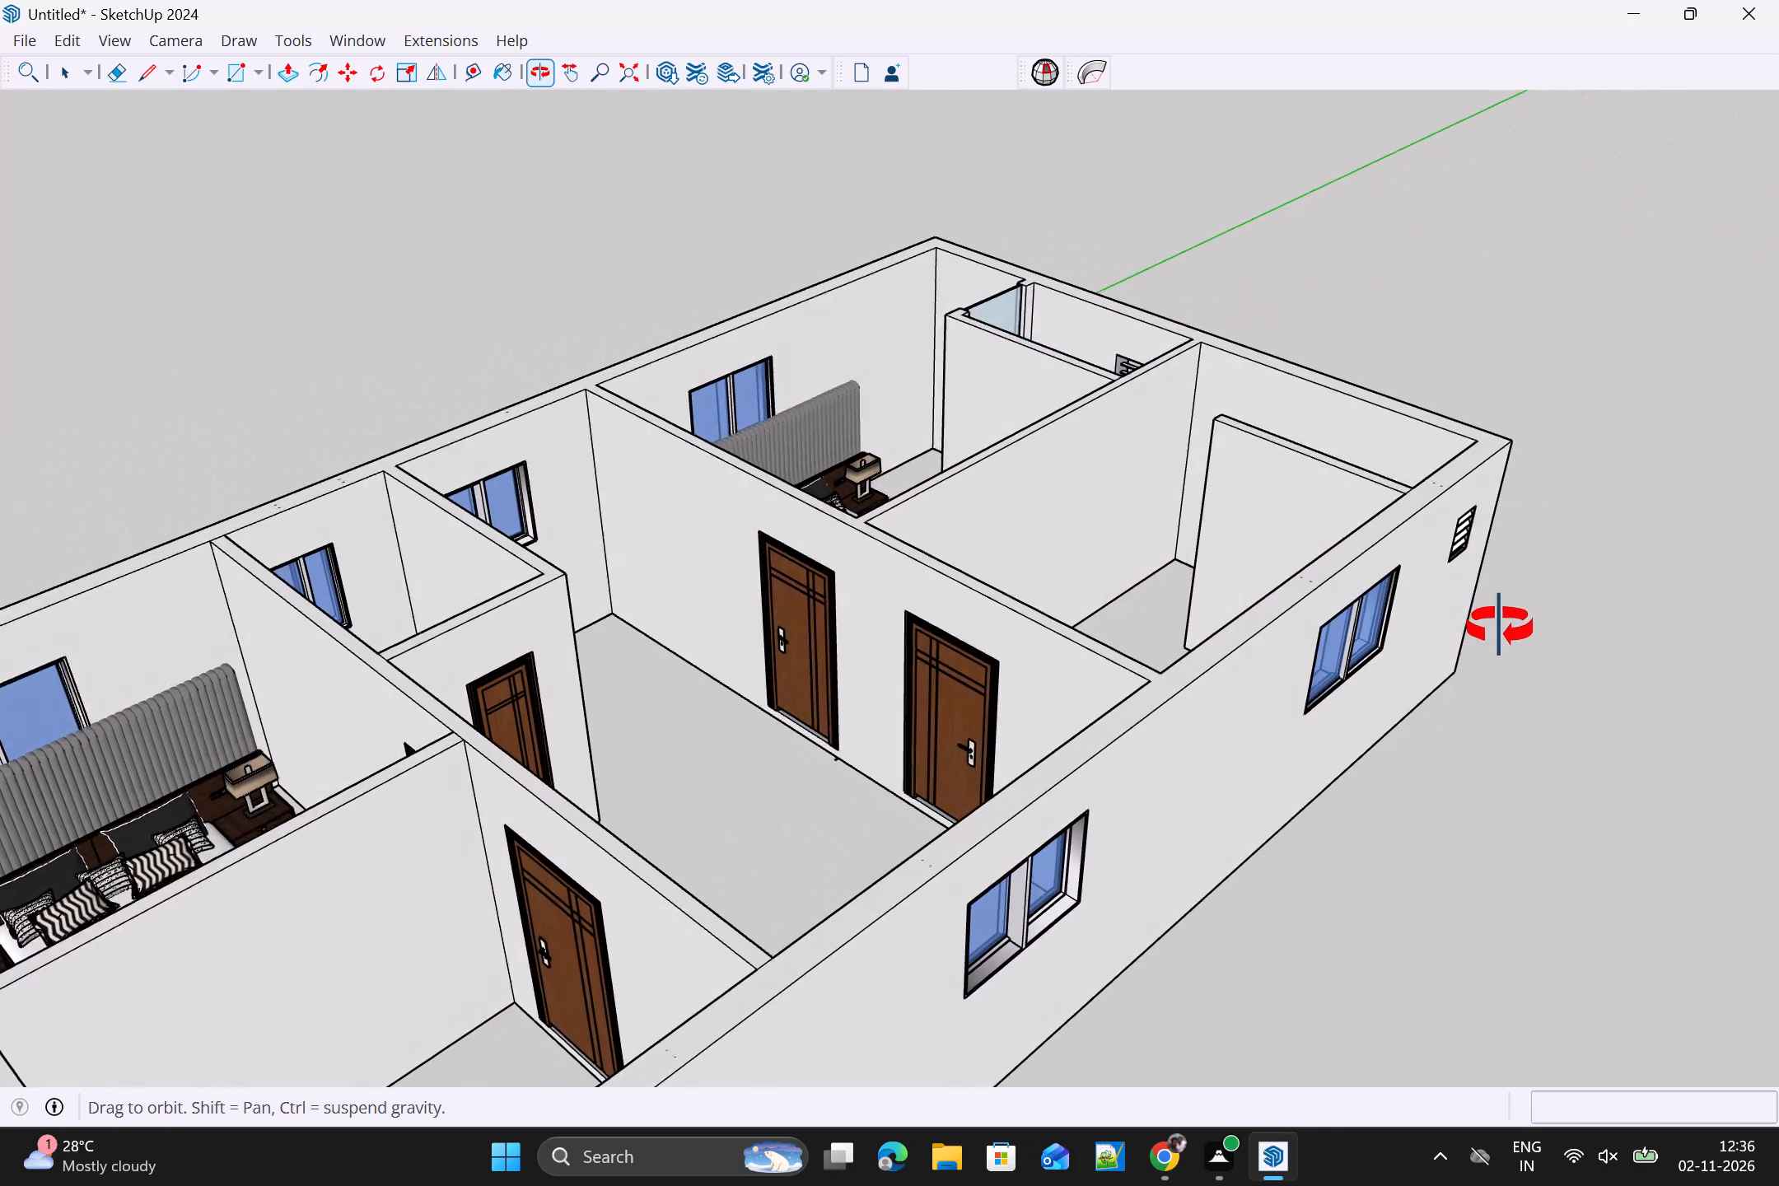
middle_drag(1500, 627, 772, 810)
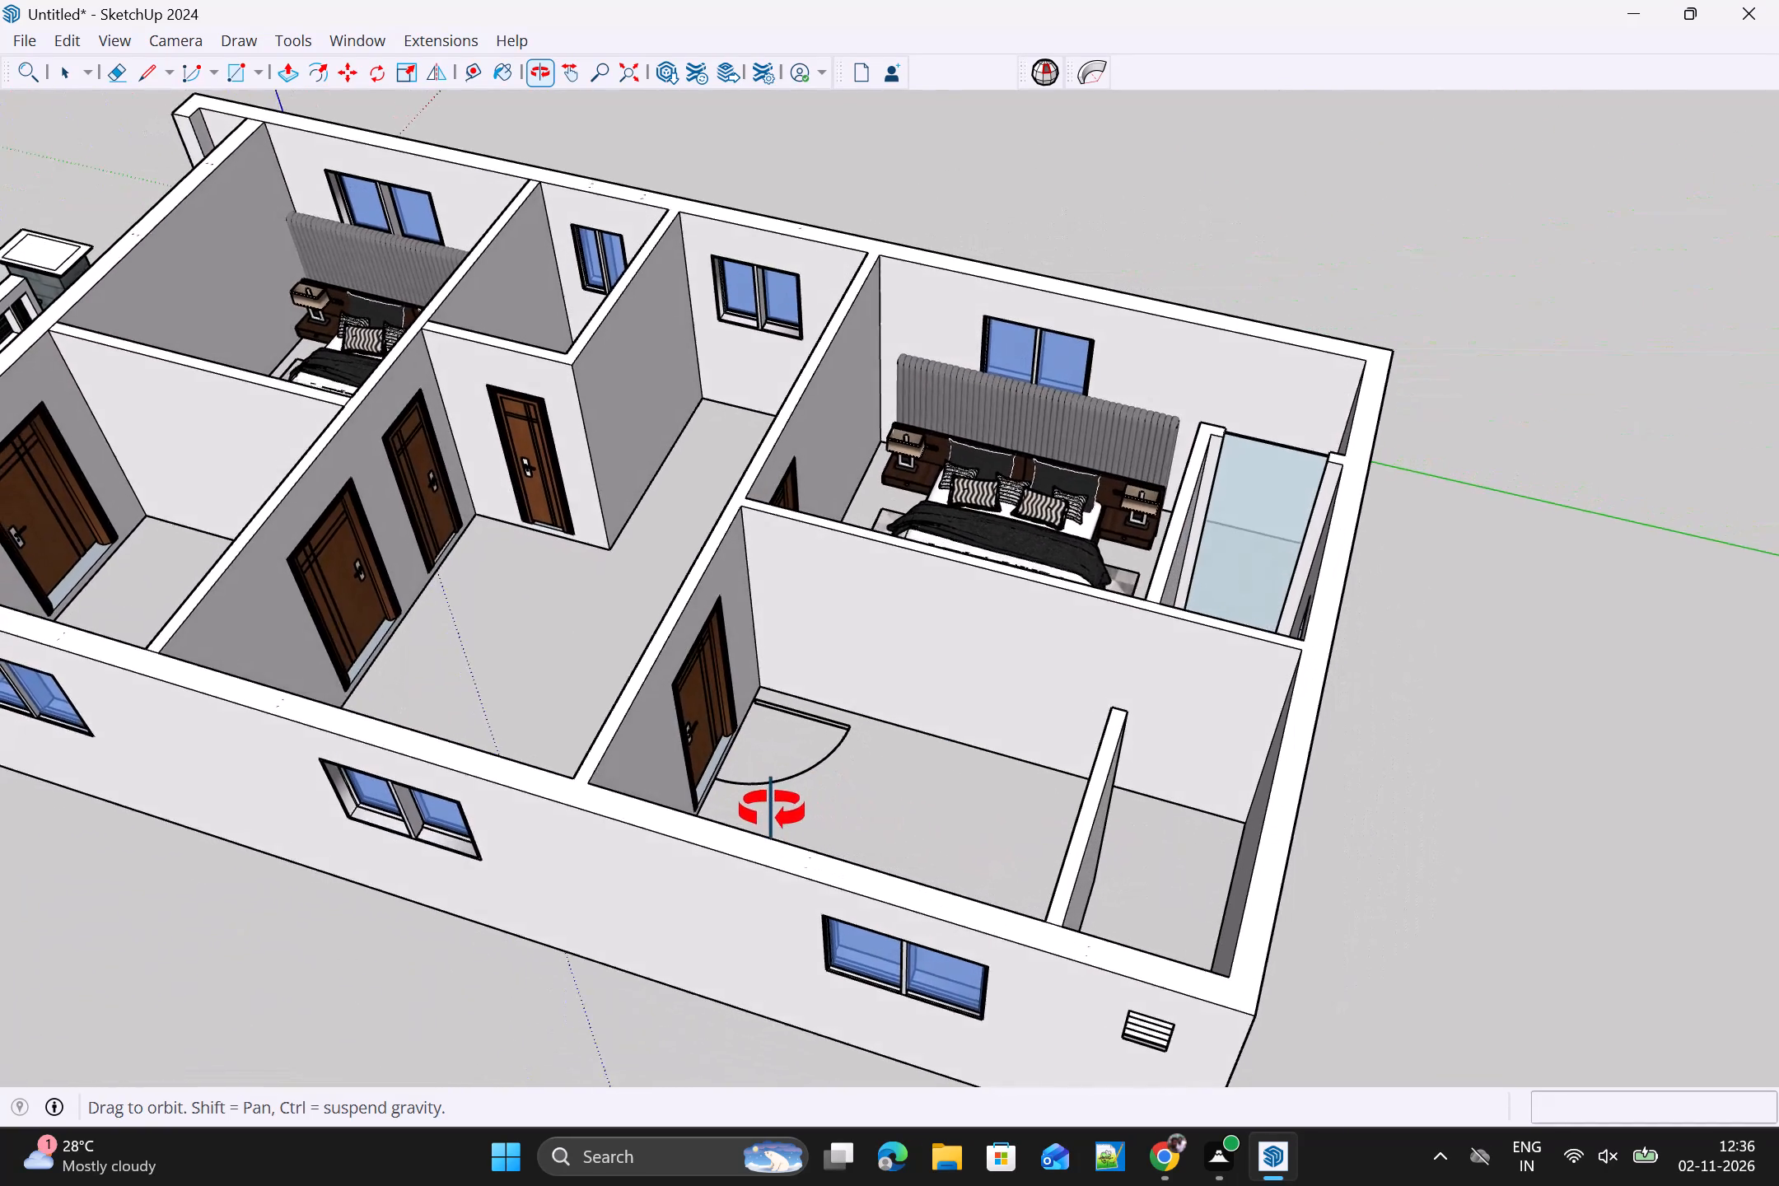
middle_drag(772, 810, 701, 789)
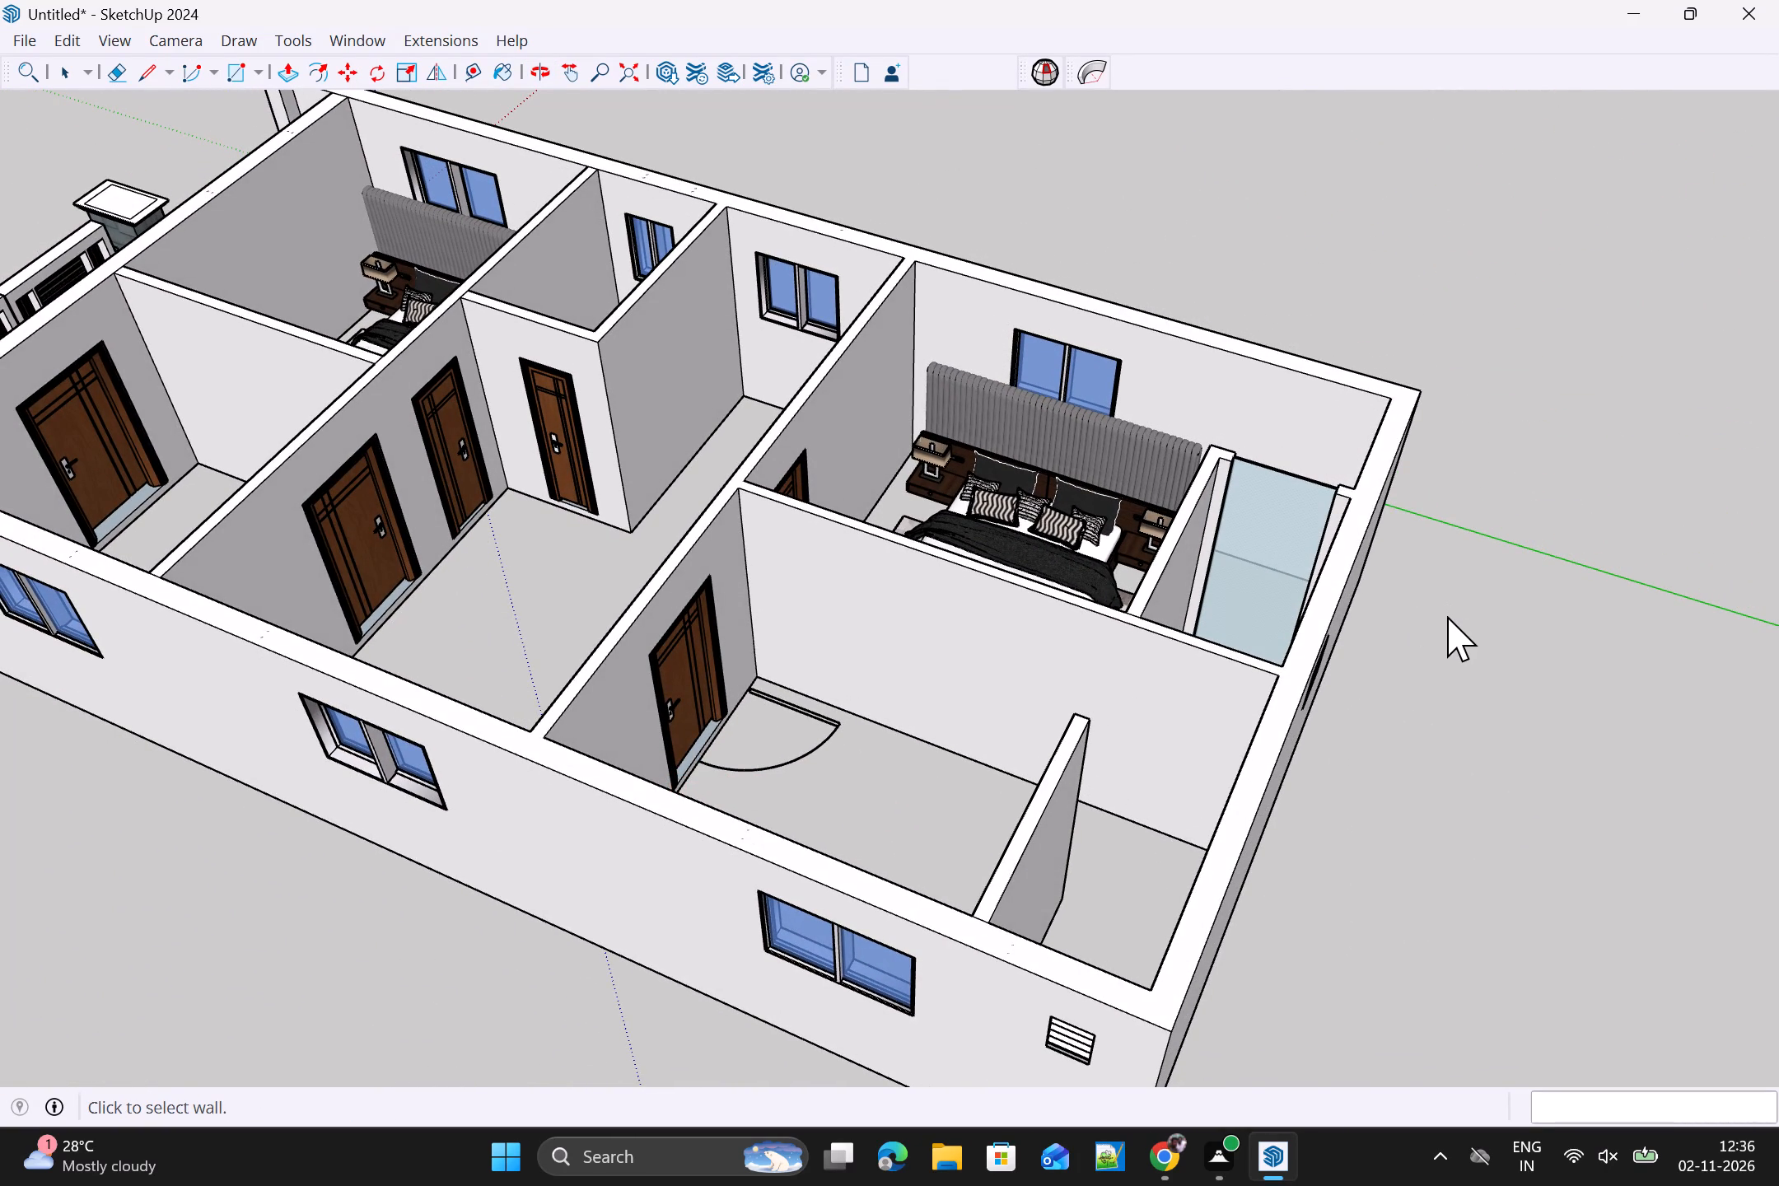
key(space)
click(1443, 640)
Examine the whole house from outside, including the window side, the entrance gate and the front wall.
scroll(1438, 639, down, 3)
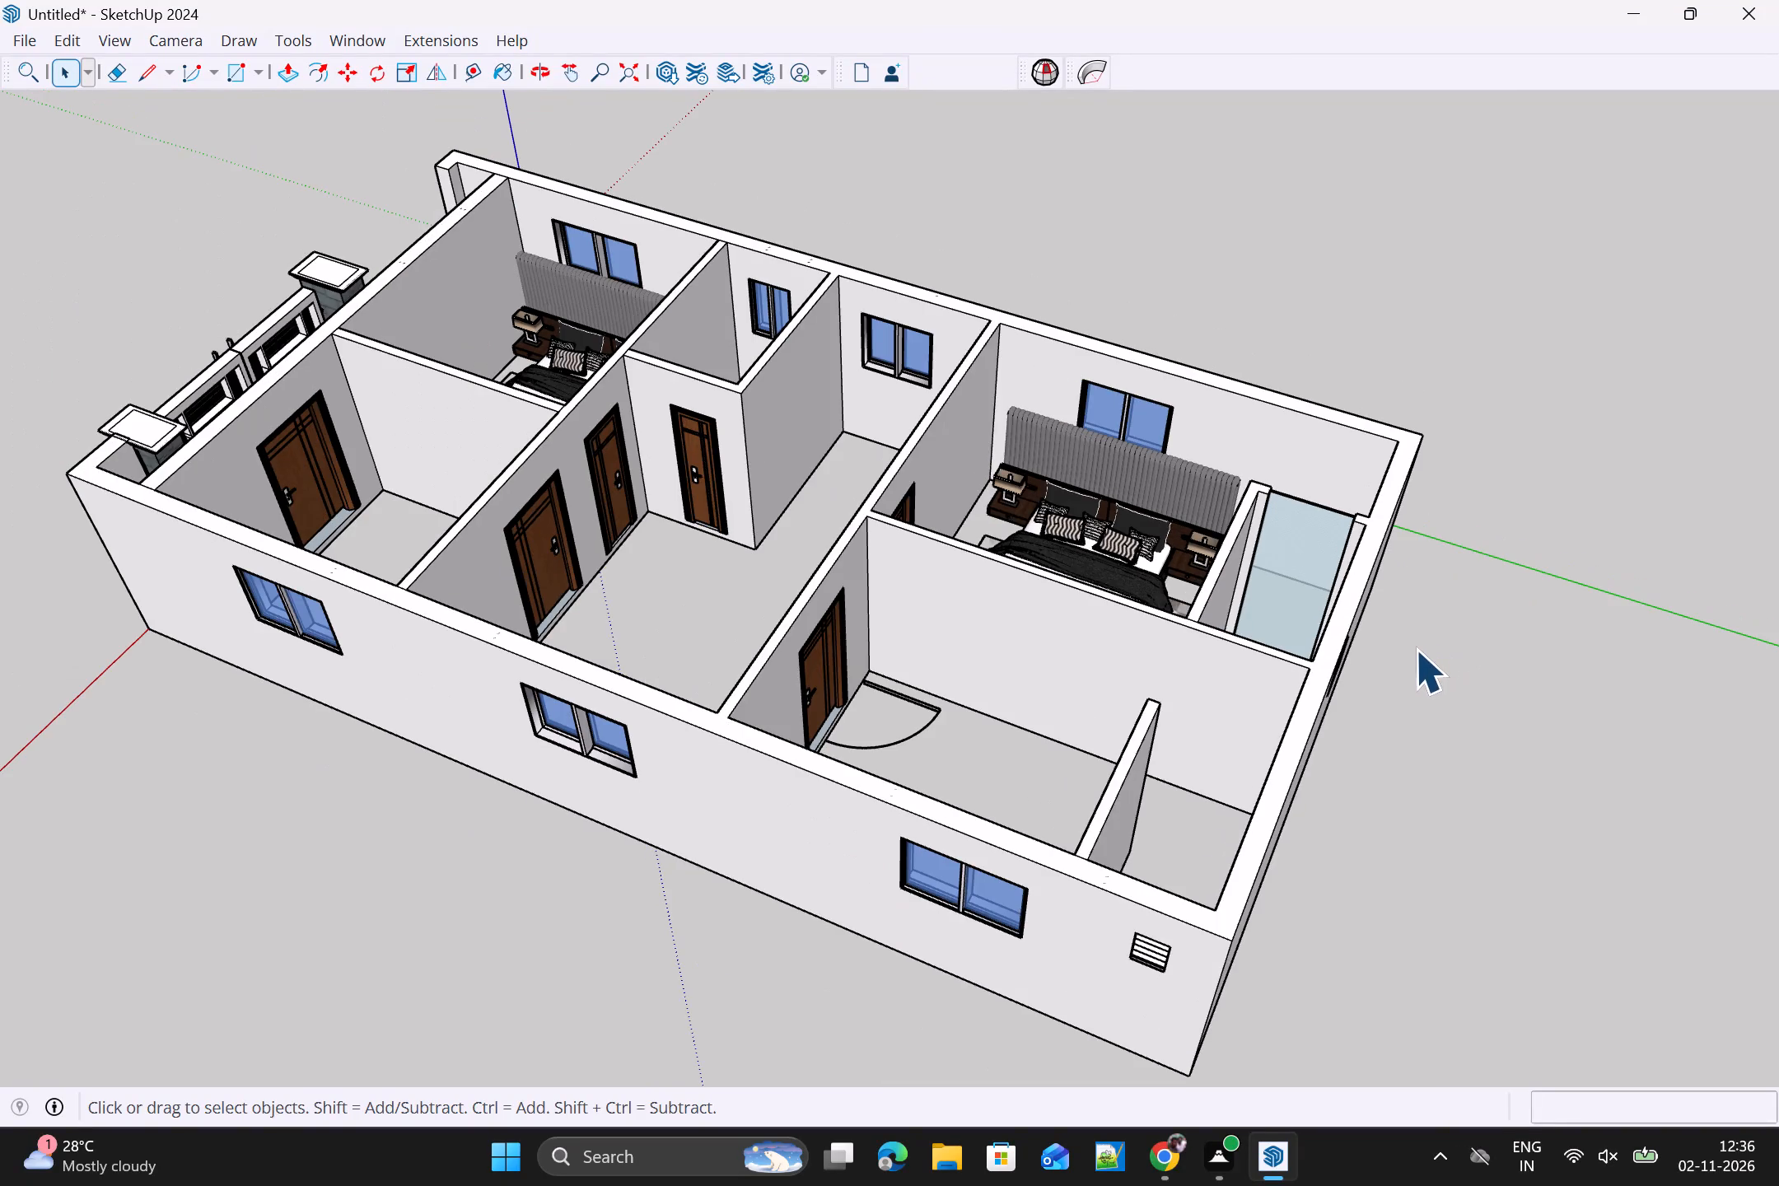
middle_drag(1425, 647, 1648, 471)
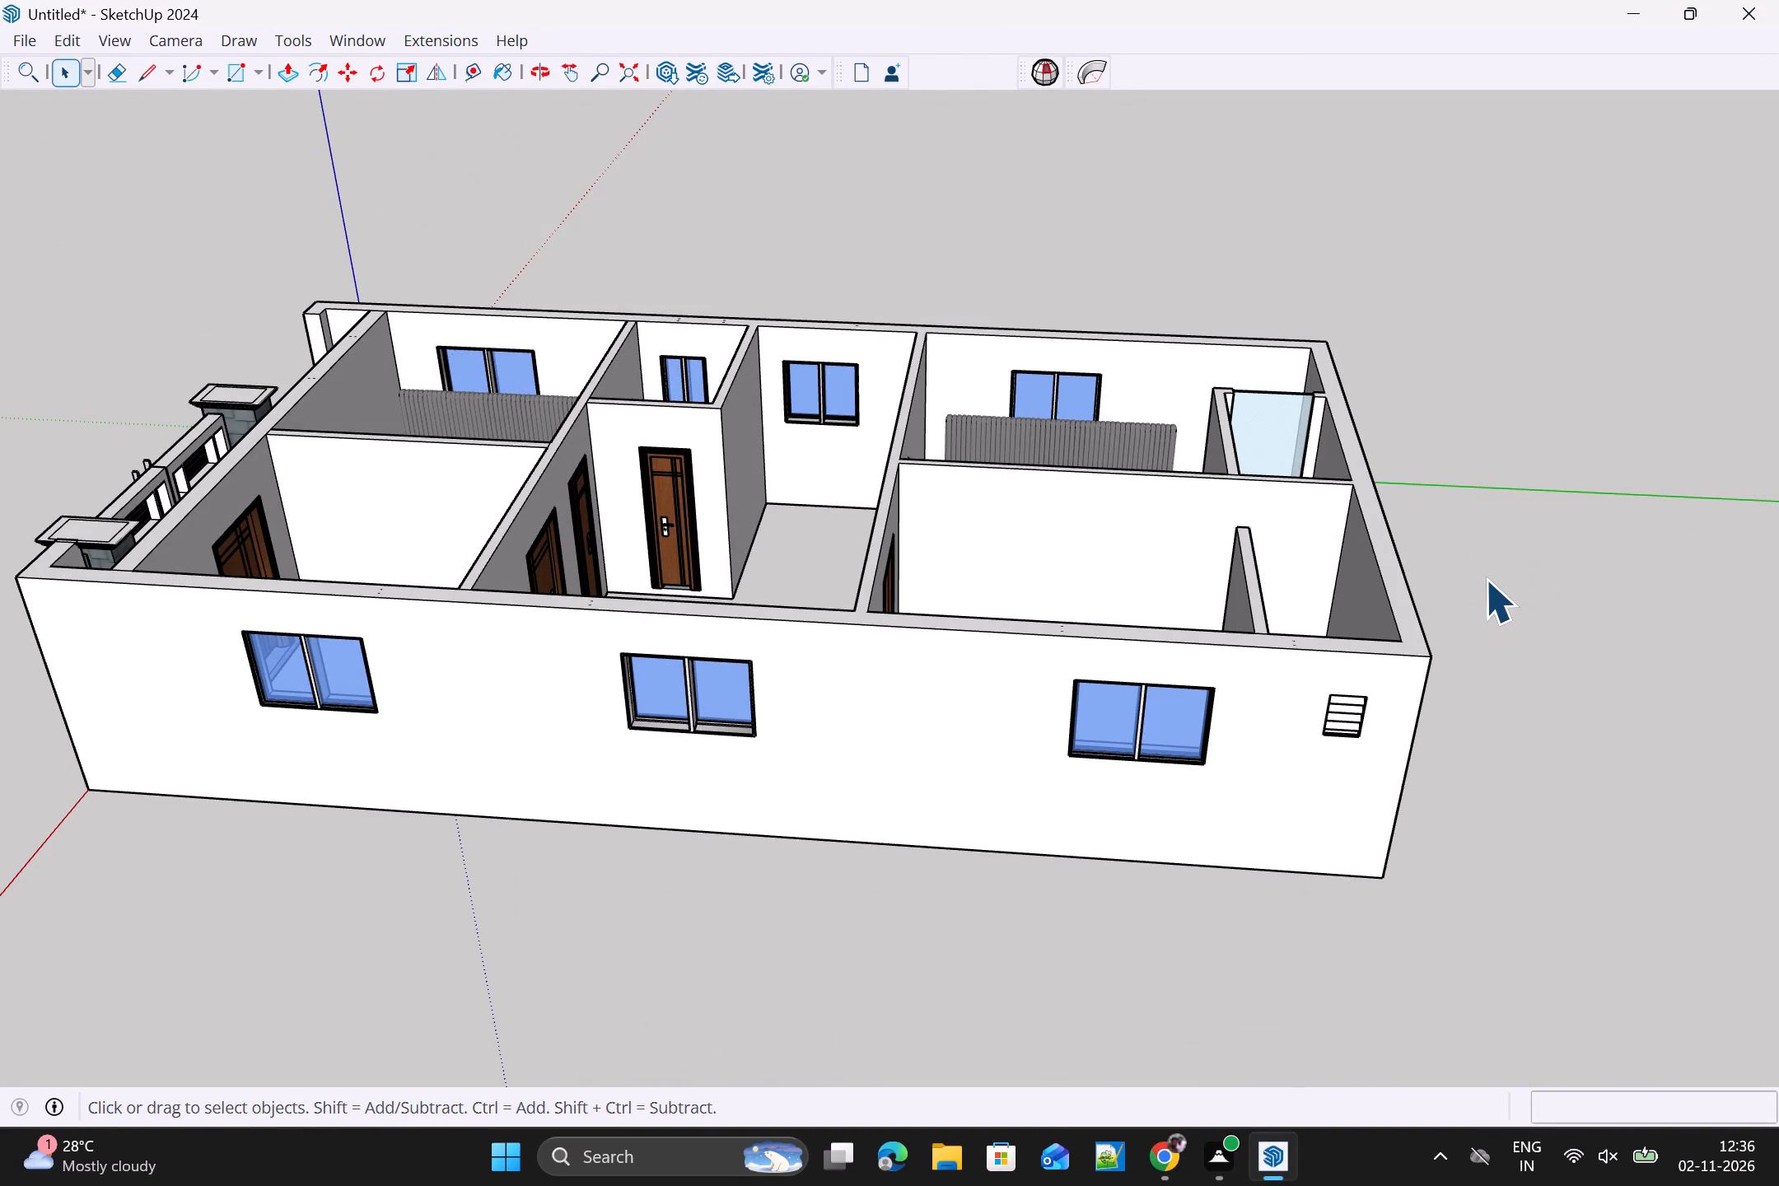
scroll(1442, 665, down, 2)
middle_drag(717, 901, 1732, 689)
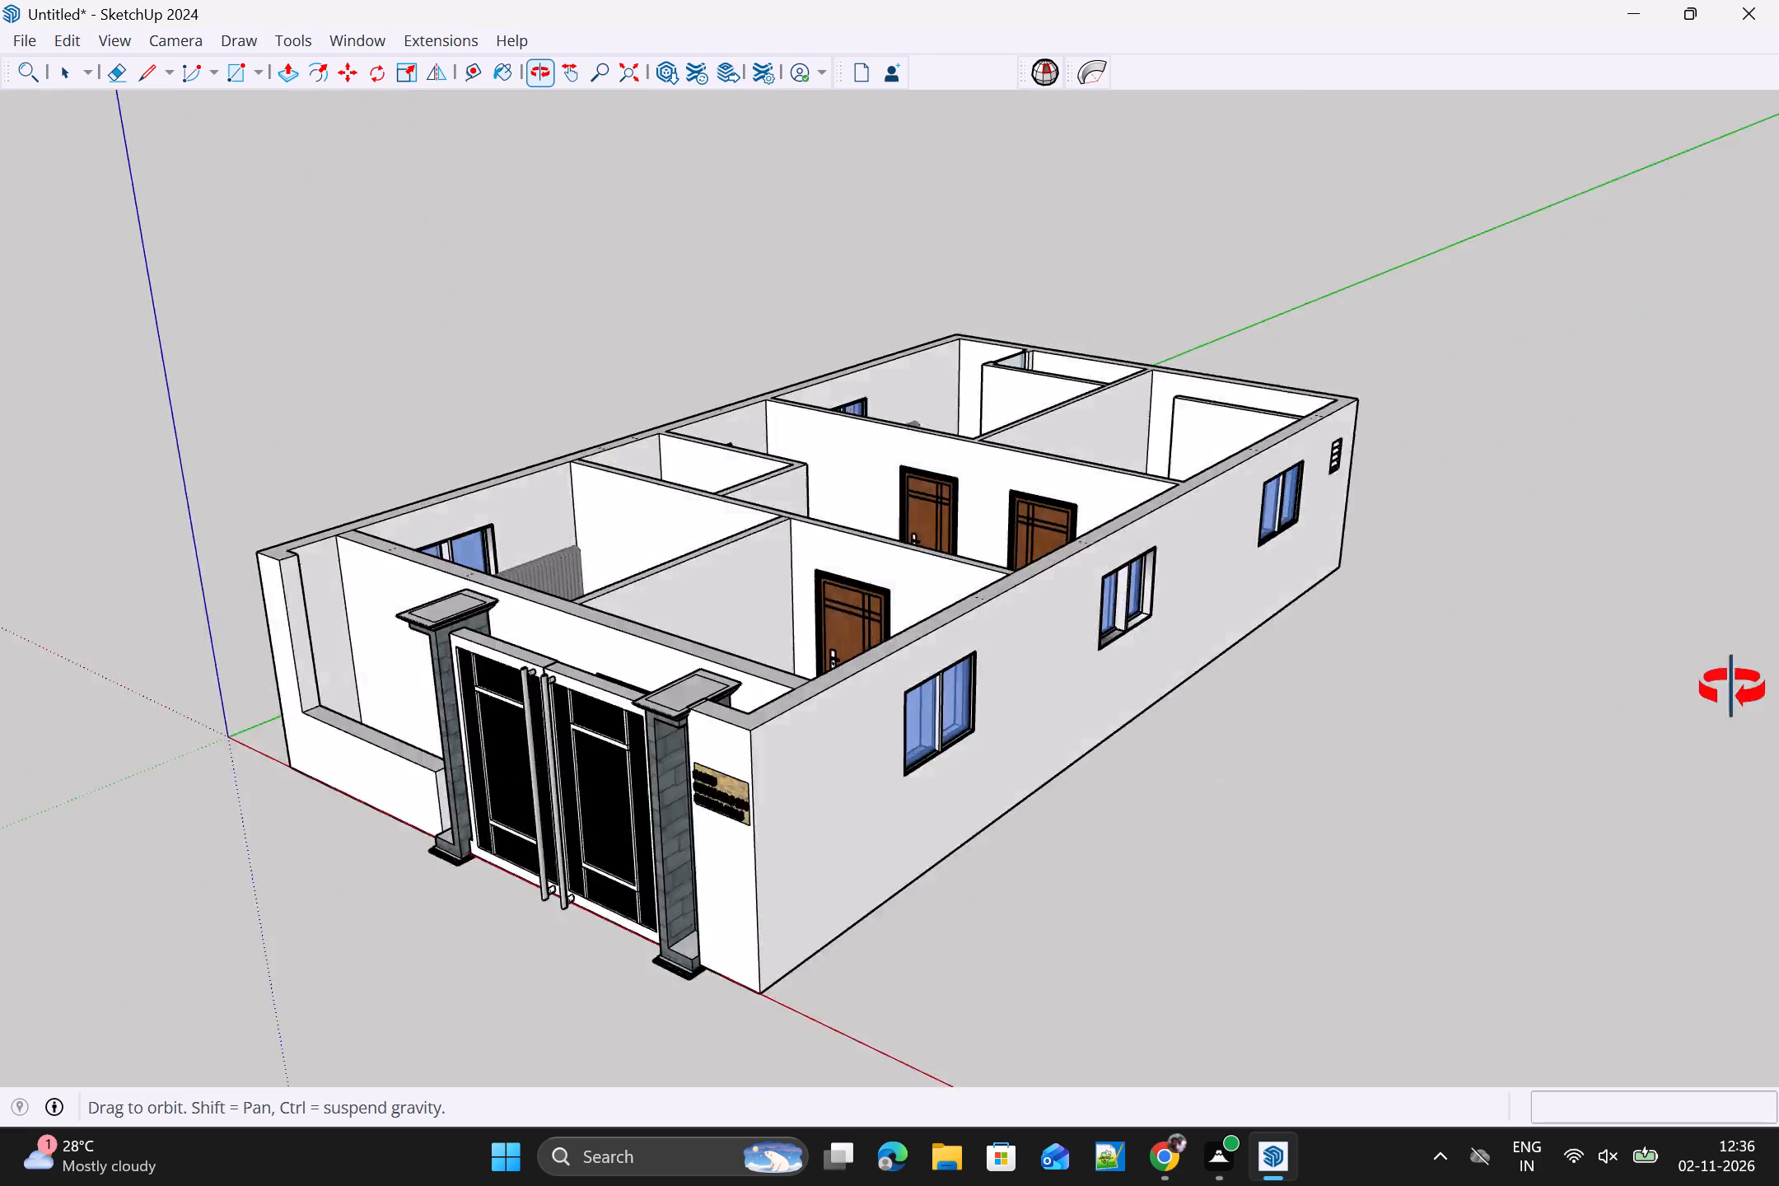
middle_drag(1732, 689, 1778, 646)
middle_drag(1269, 853, 1577, 1078)
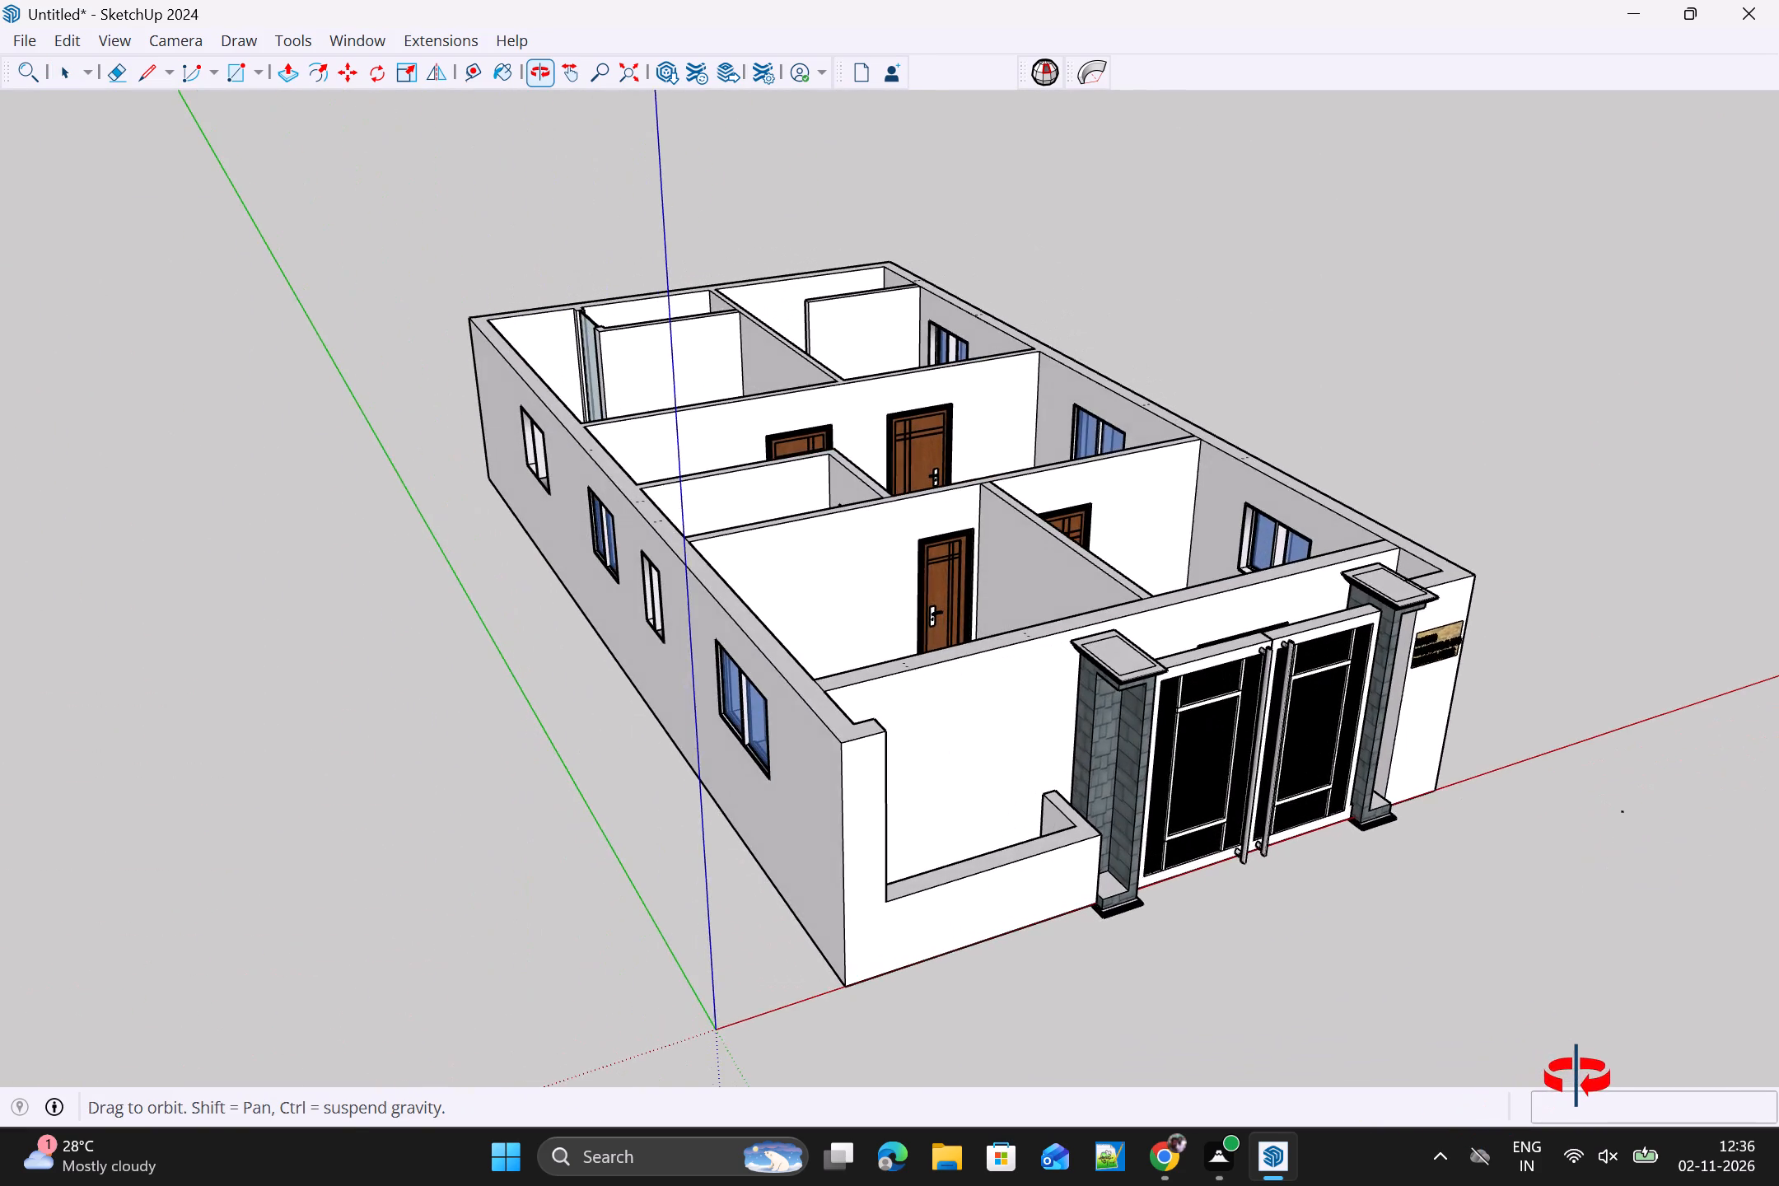
middle_drag(1577, 1078, 1371, 1120)
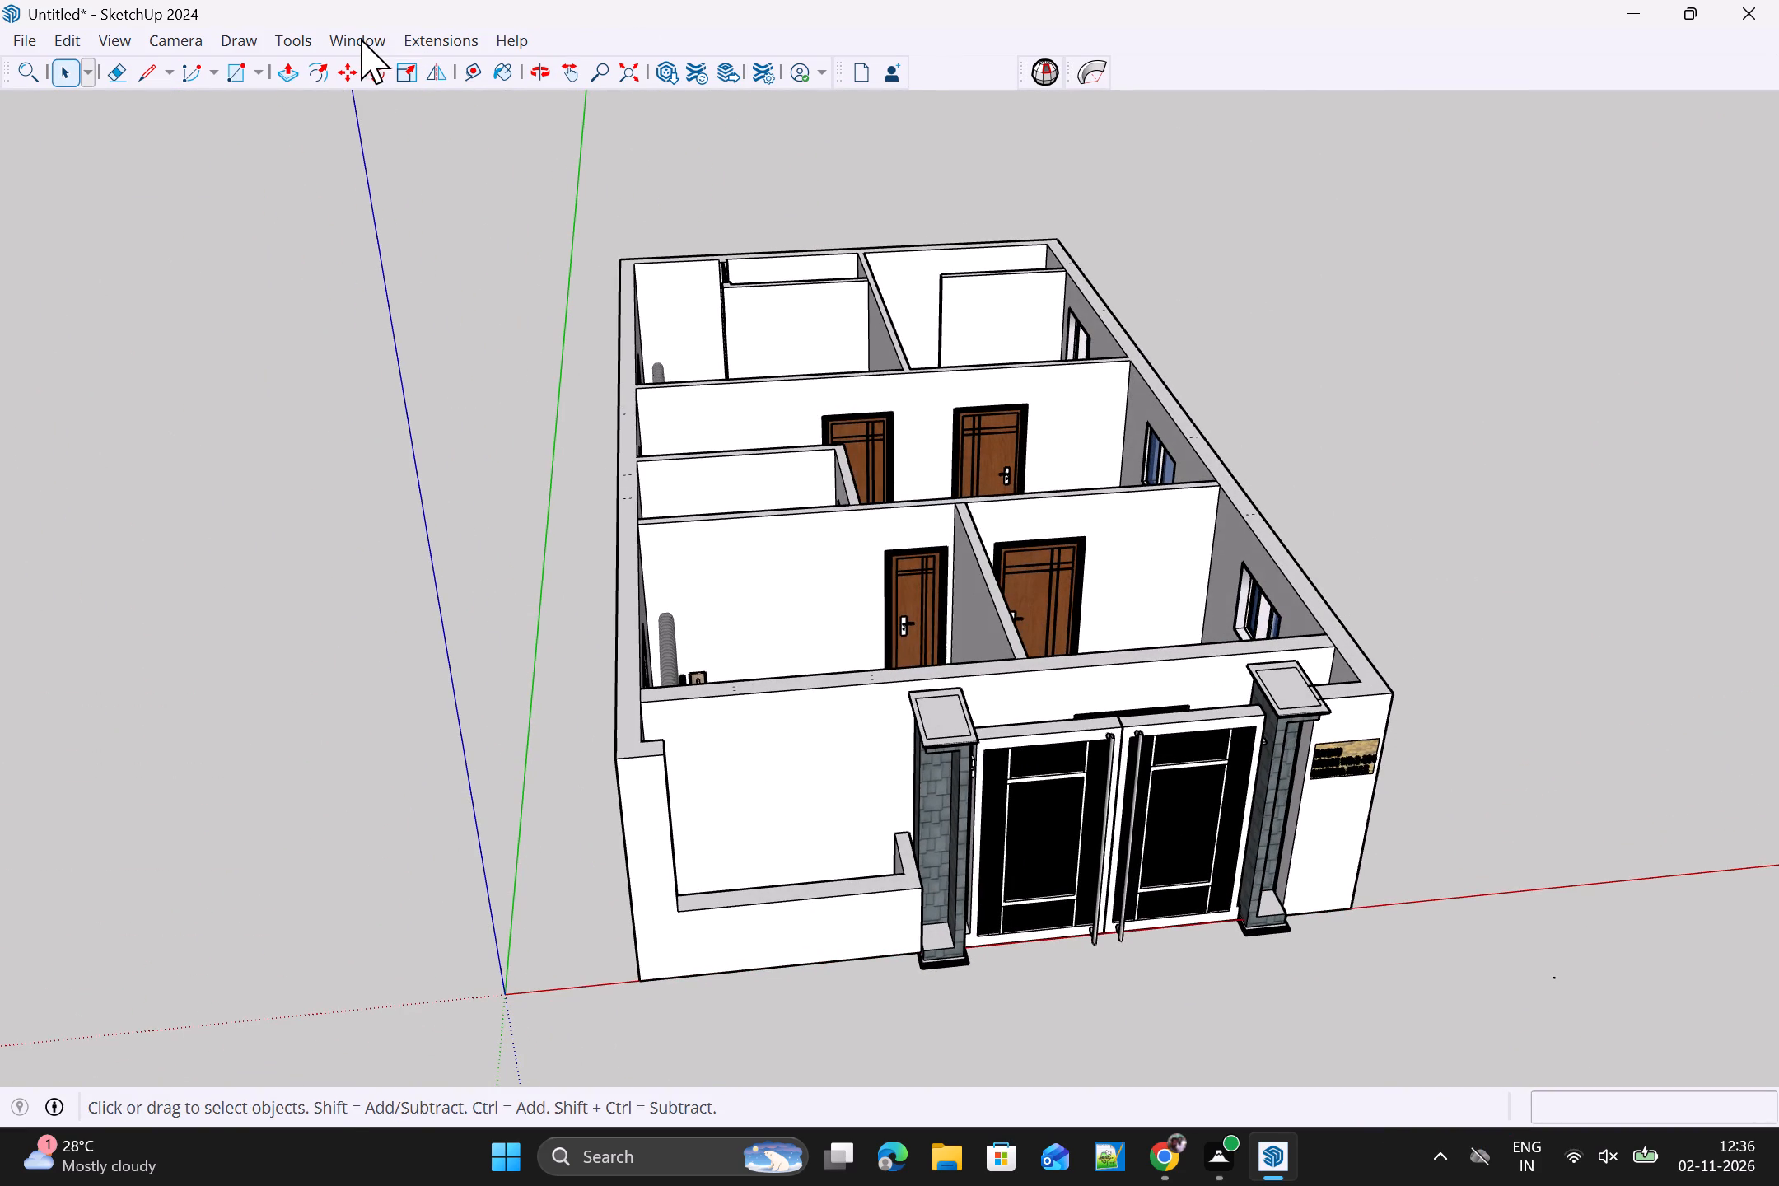
Search 3D Warehouse for TRESS and look through the model results.
click(361, 39)
click(399, 222)
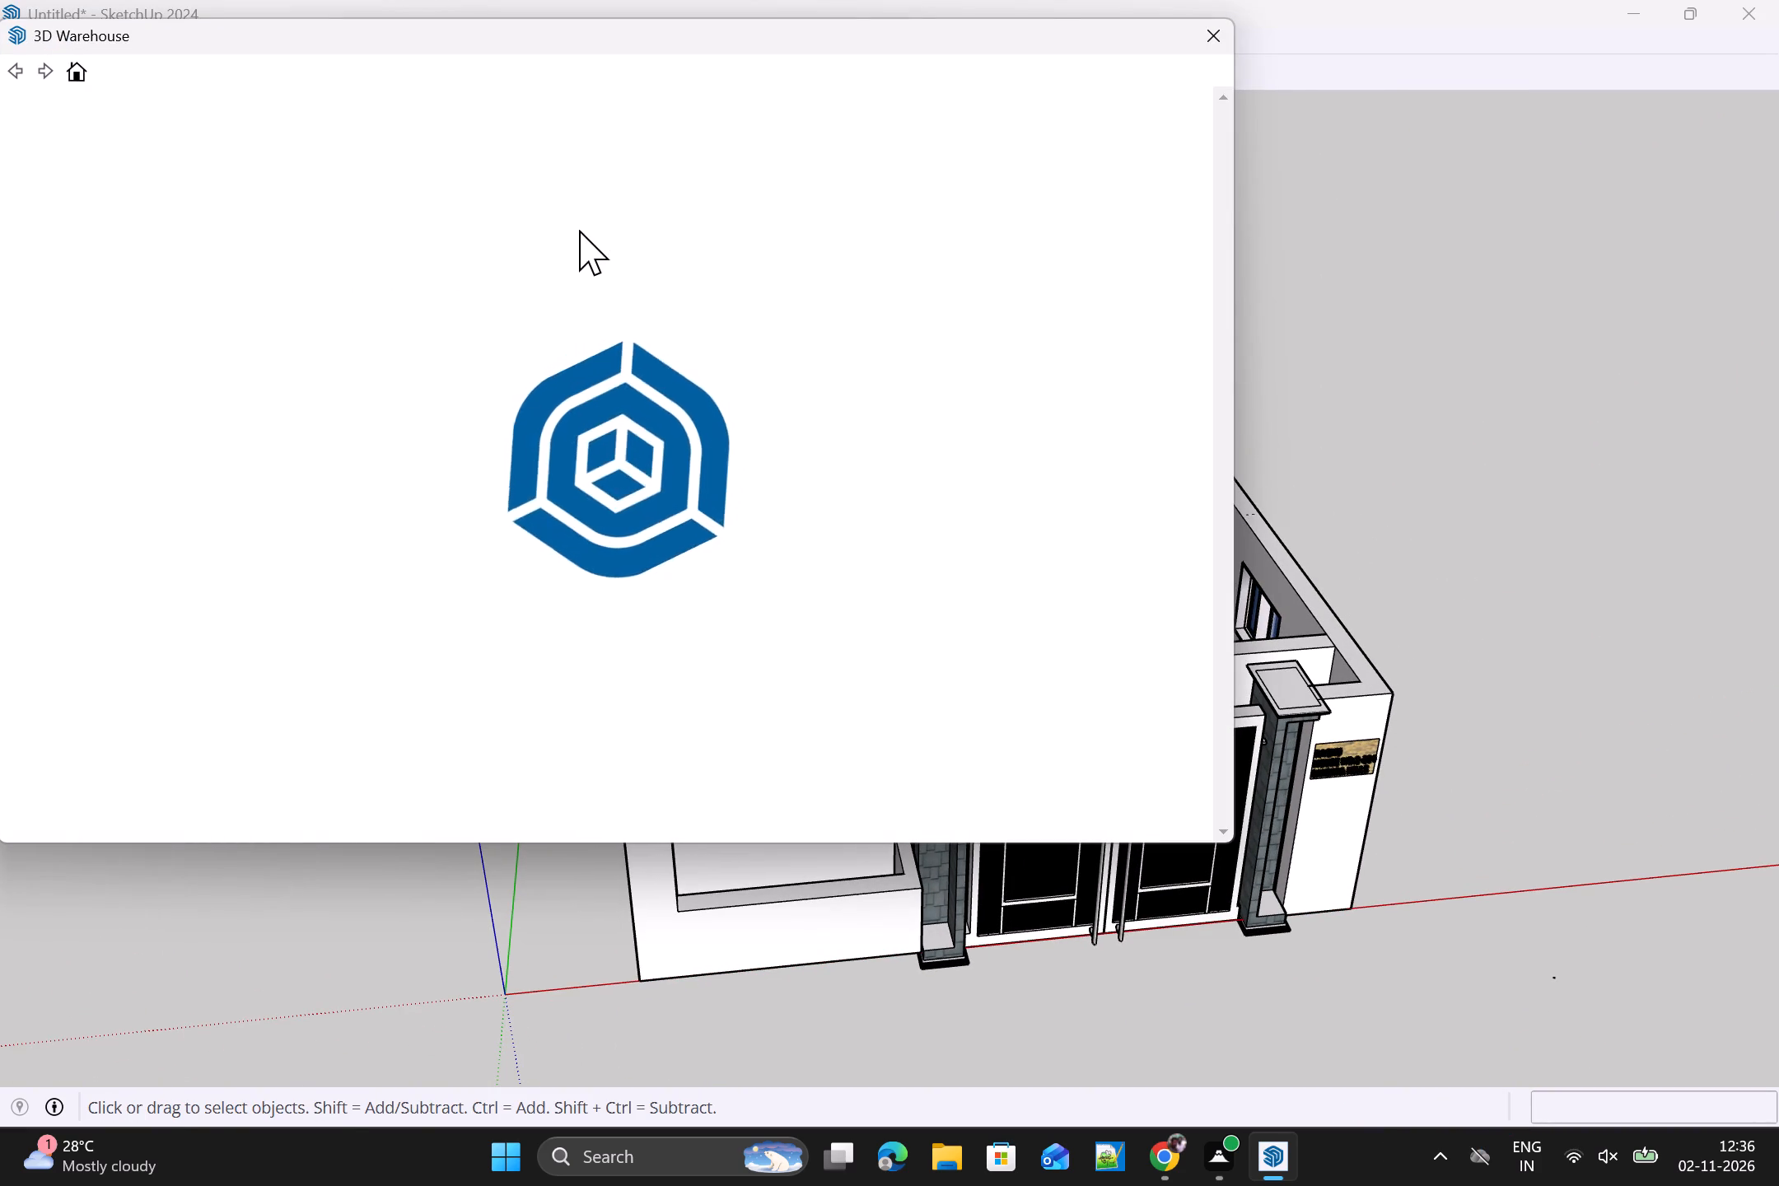
click(572, 139)
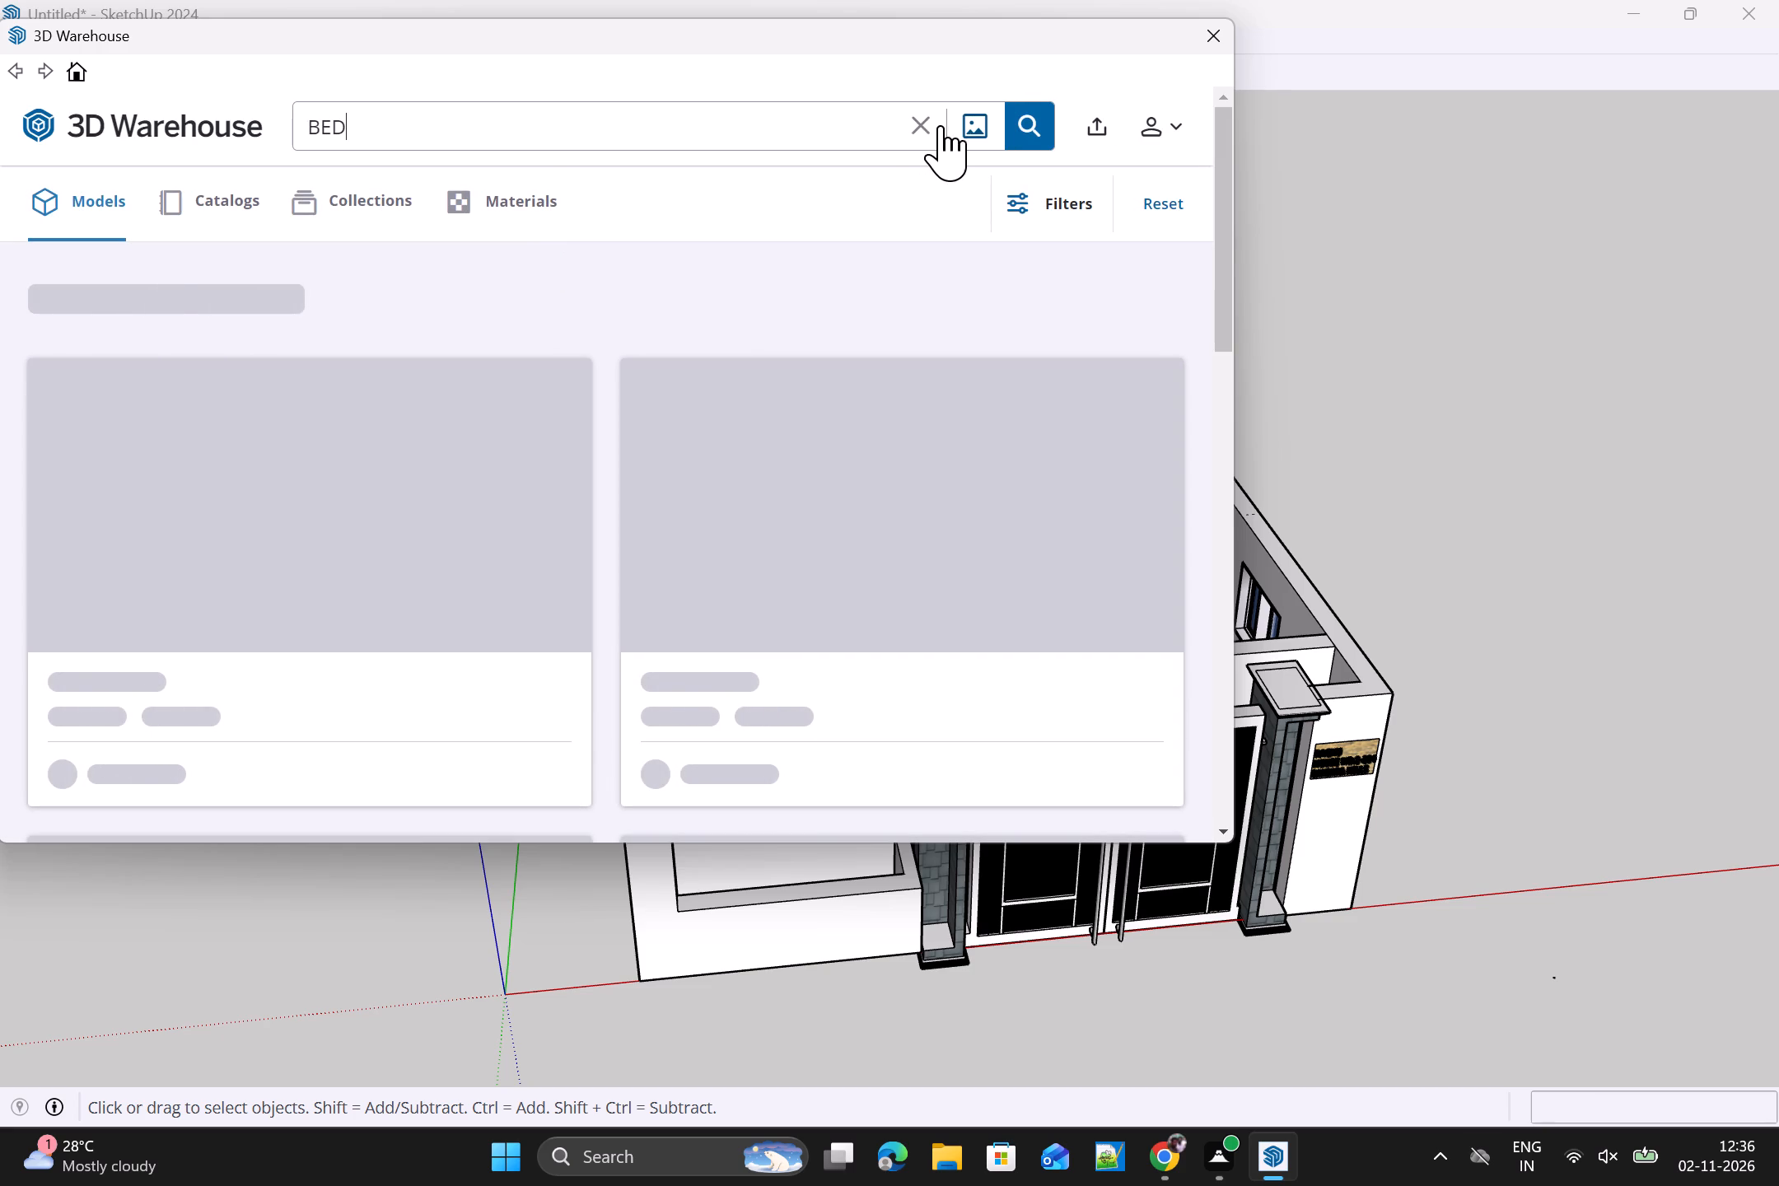
click(926, 122)
click(731, 122)
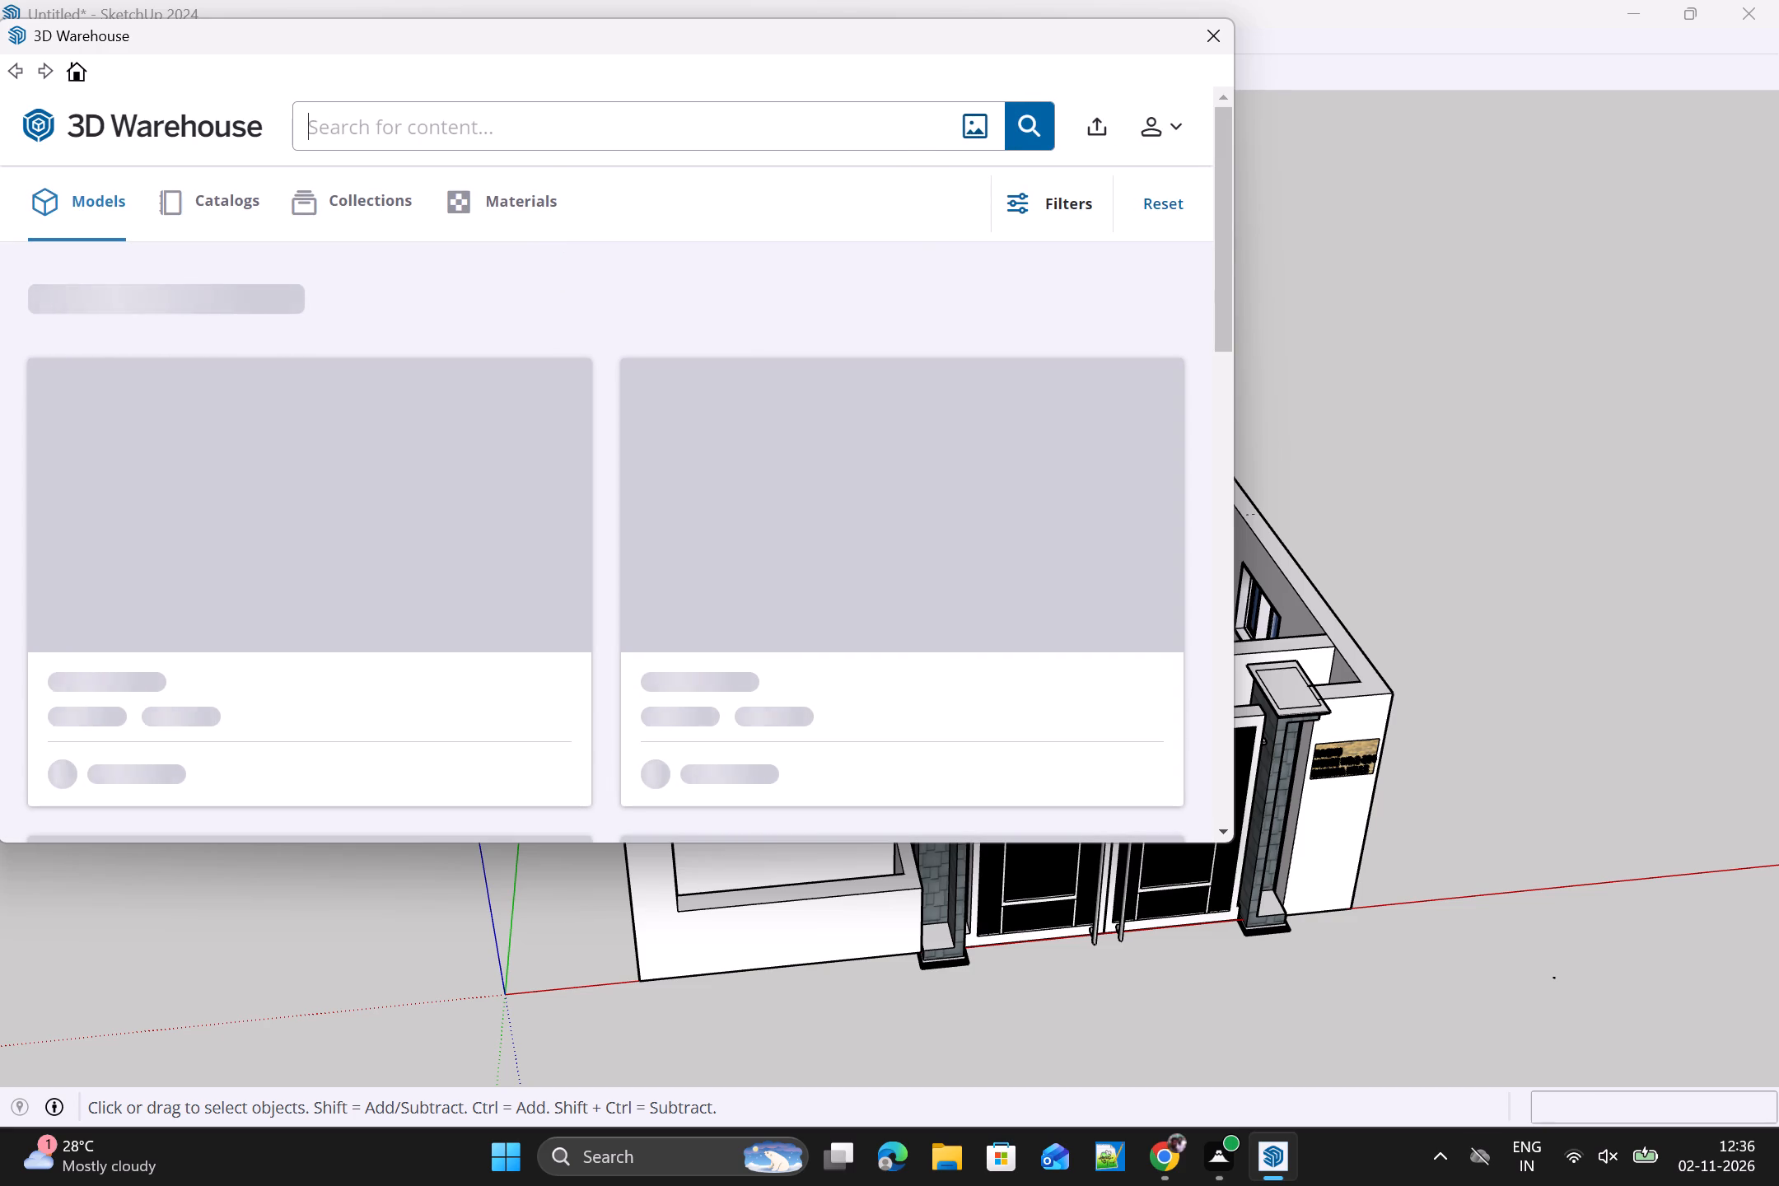
text(TRESS)
key(Return)
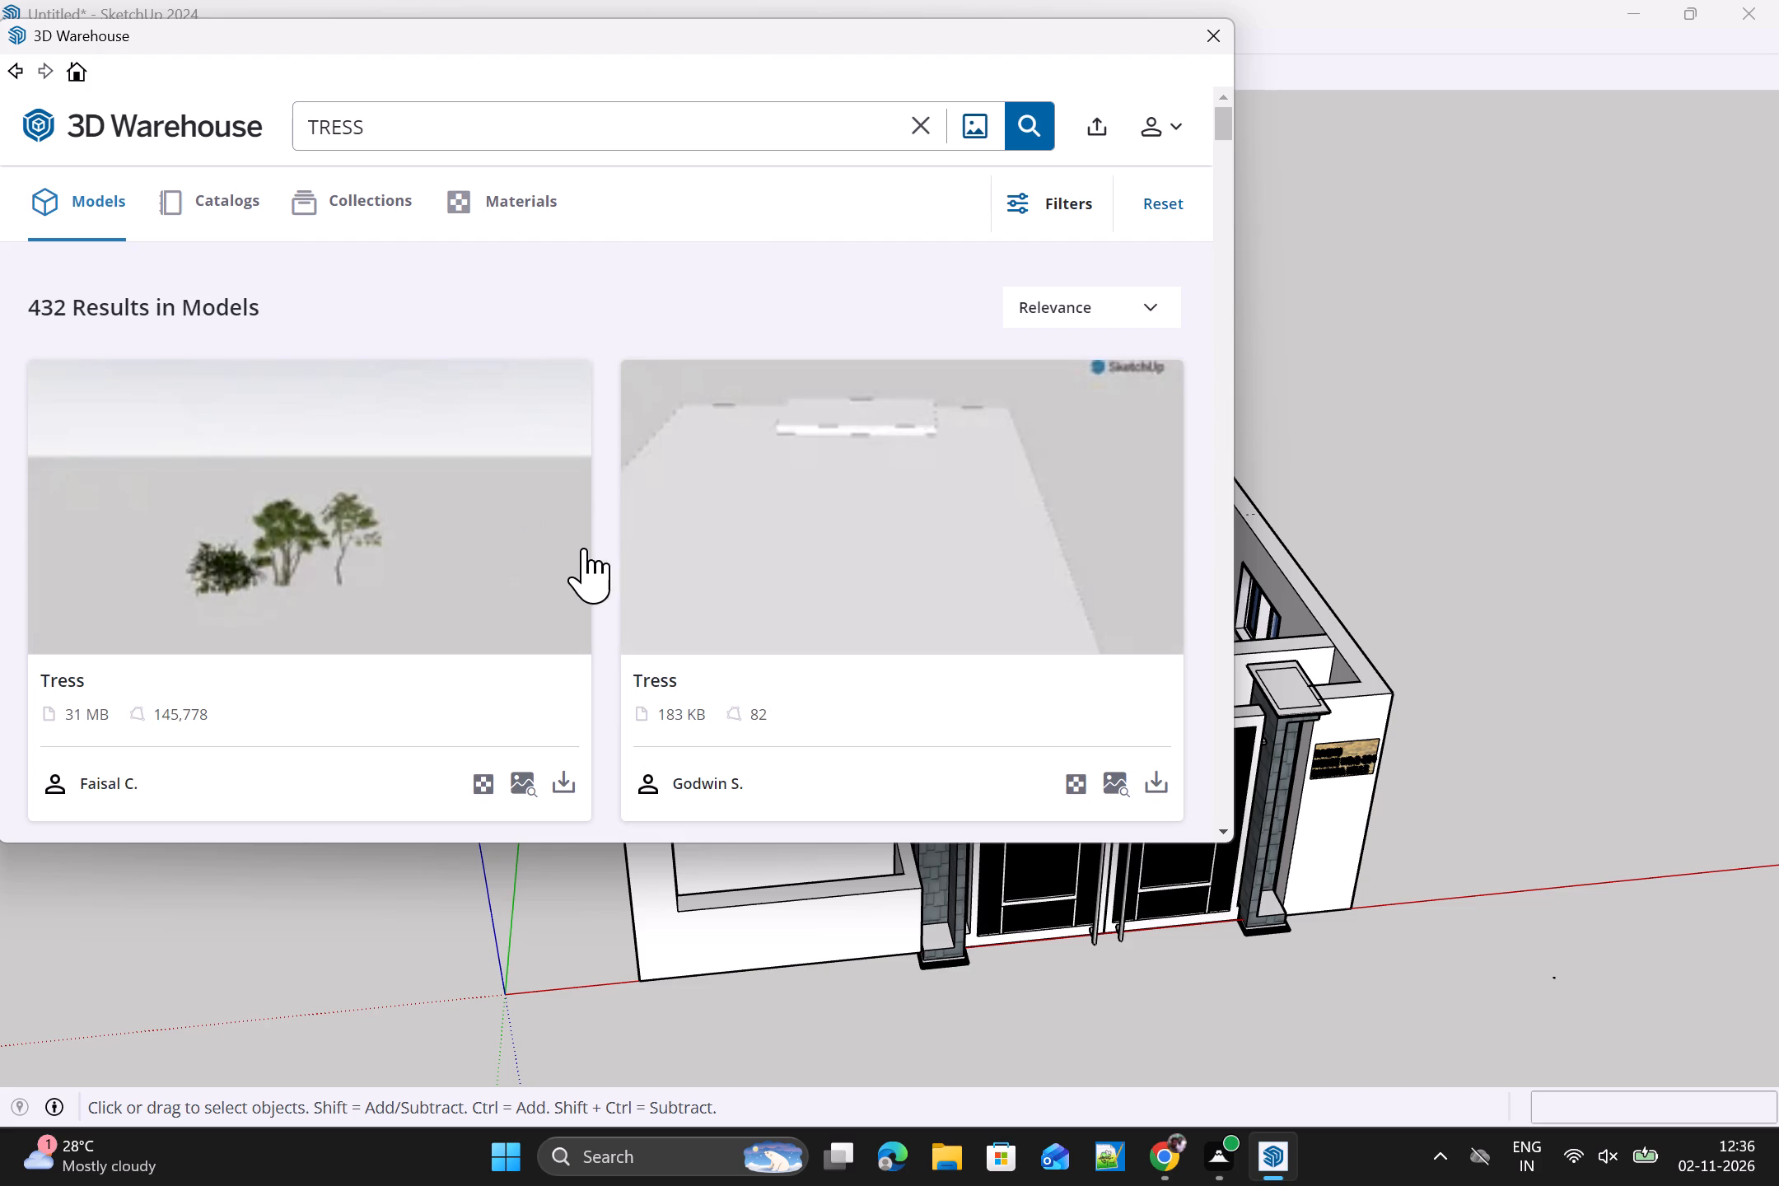
scroll(603, 548, down, 2)
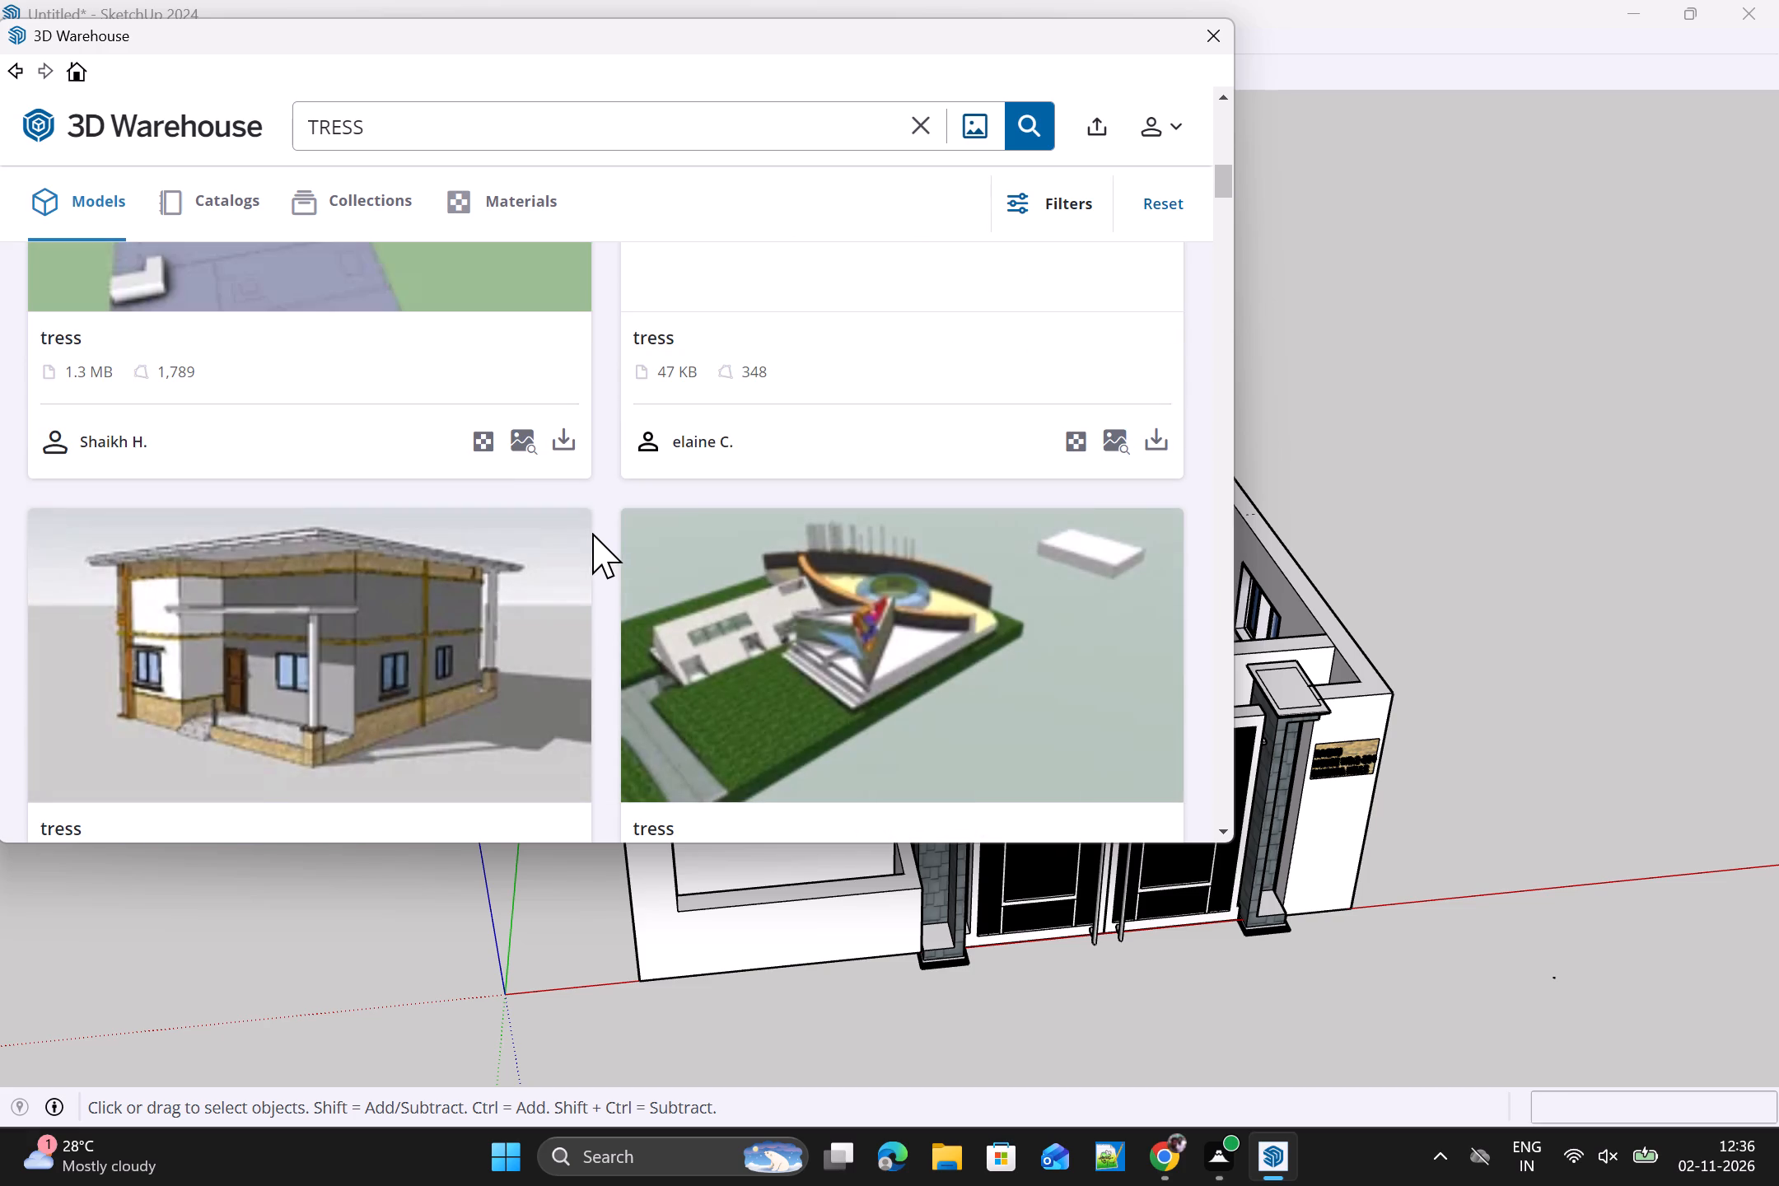
scroll(589, 533, down, 3)
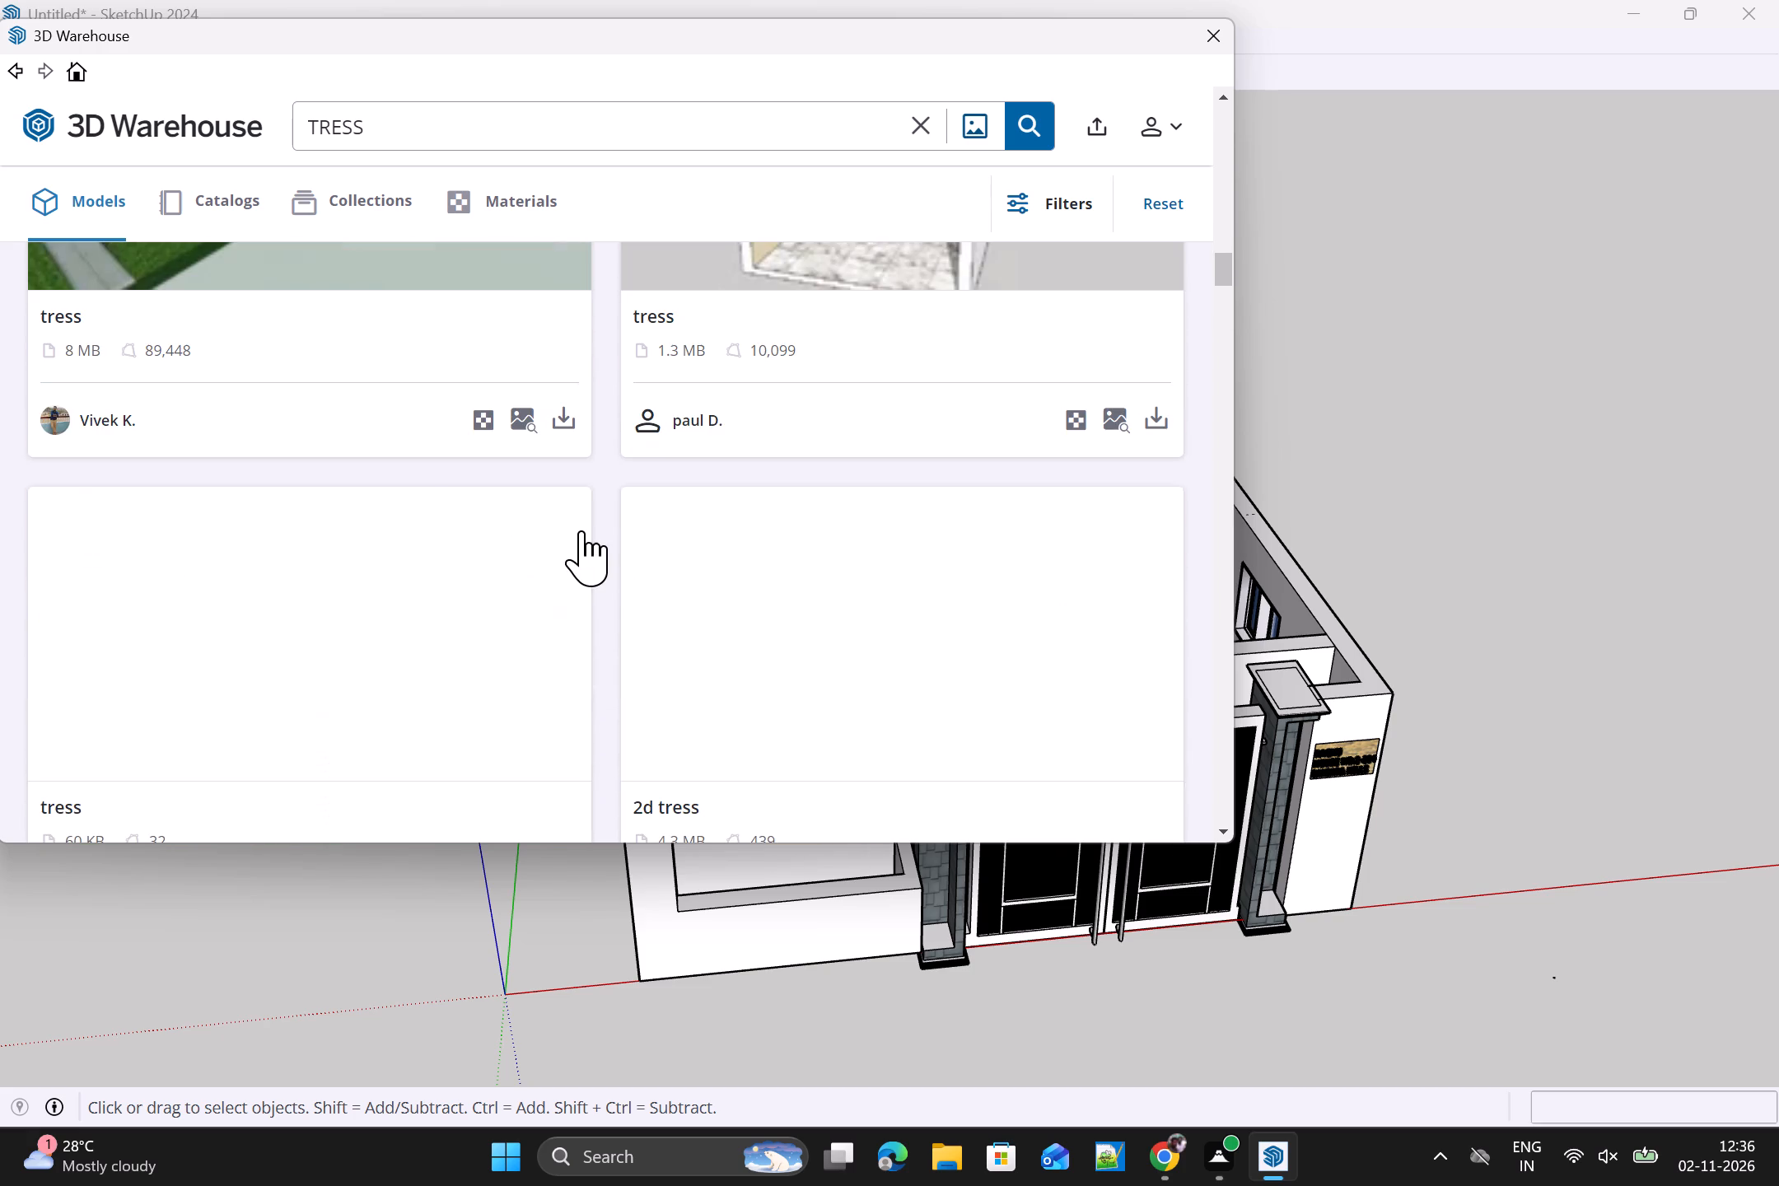
scroll(588, 524, down, 3)
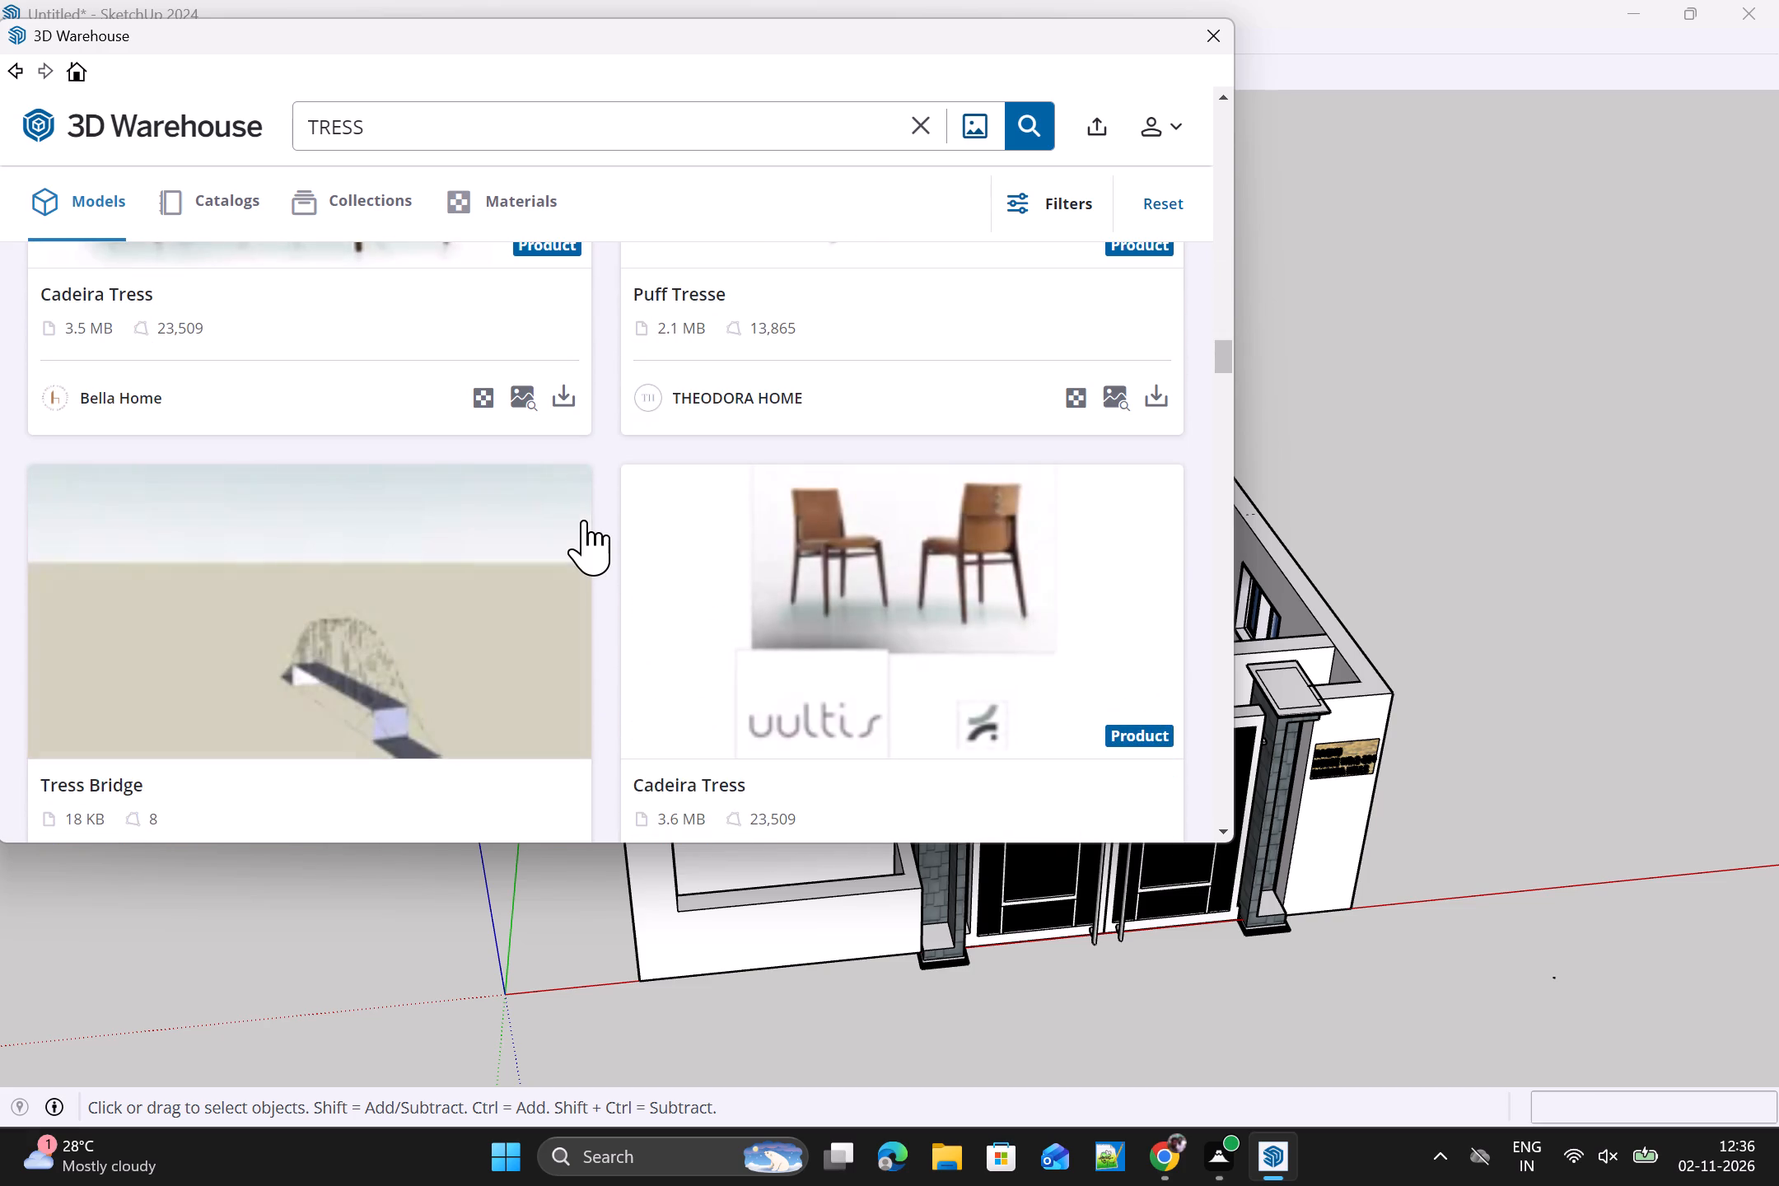
scroll(584, 518, down, 2)
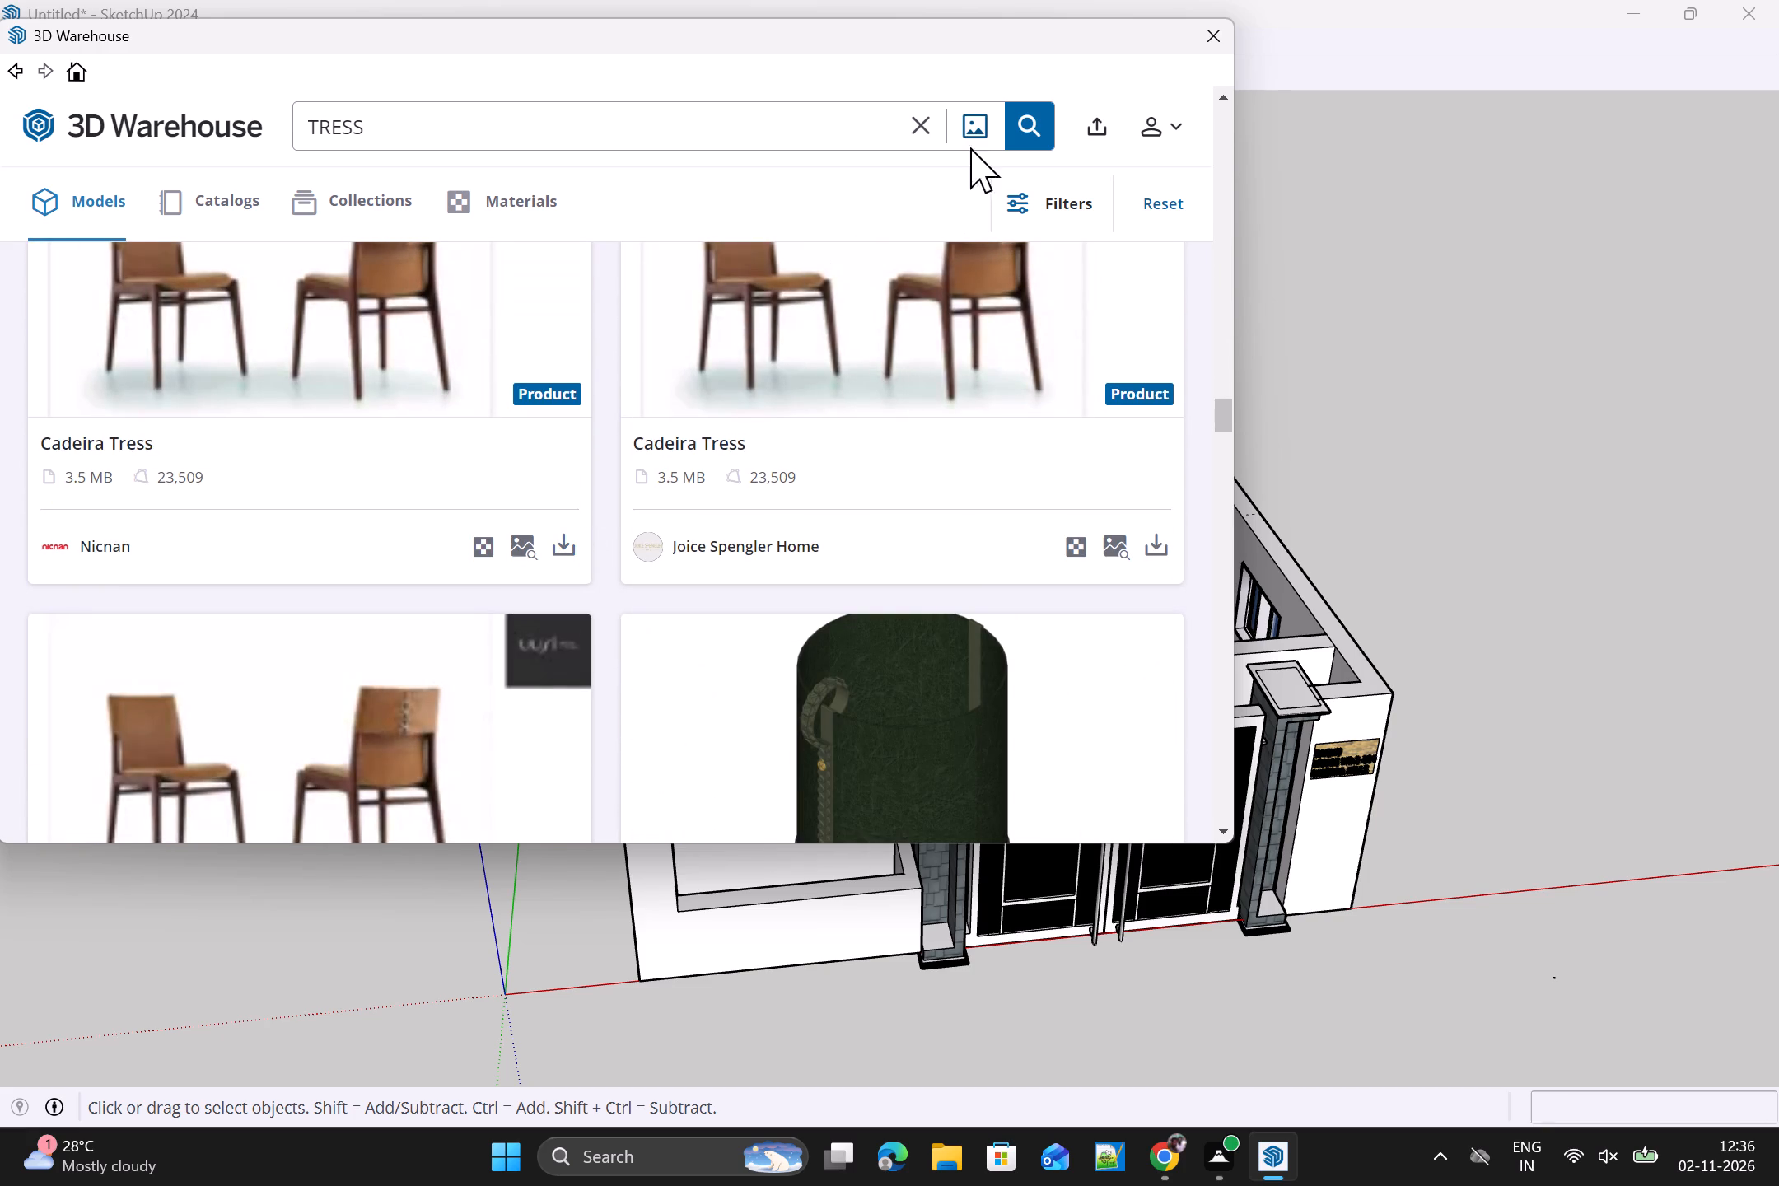
Search 3D Warehouse for PLANTS.
click(930, 123)
click(845, 133)
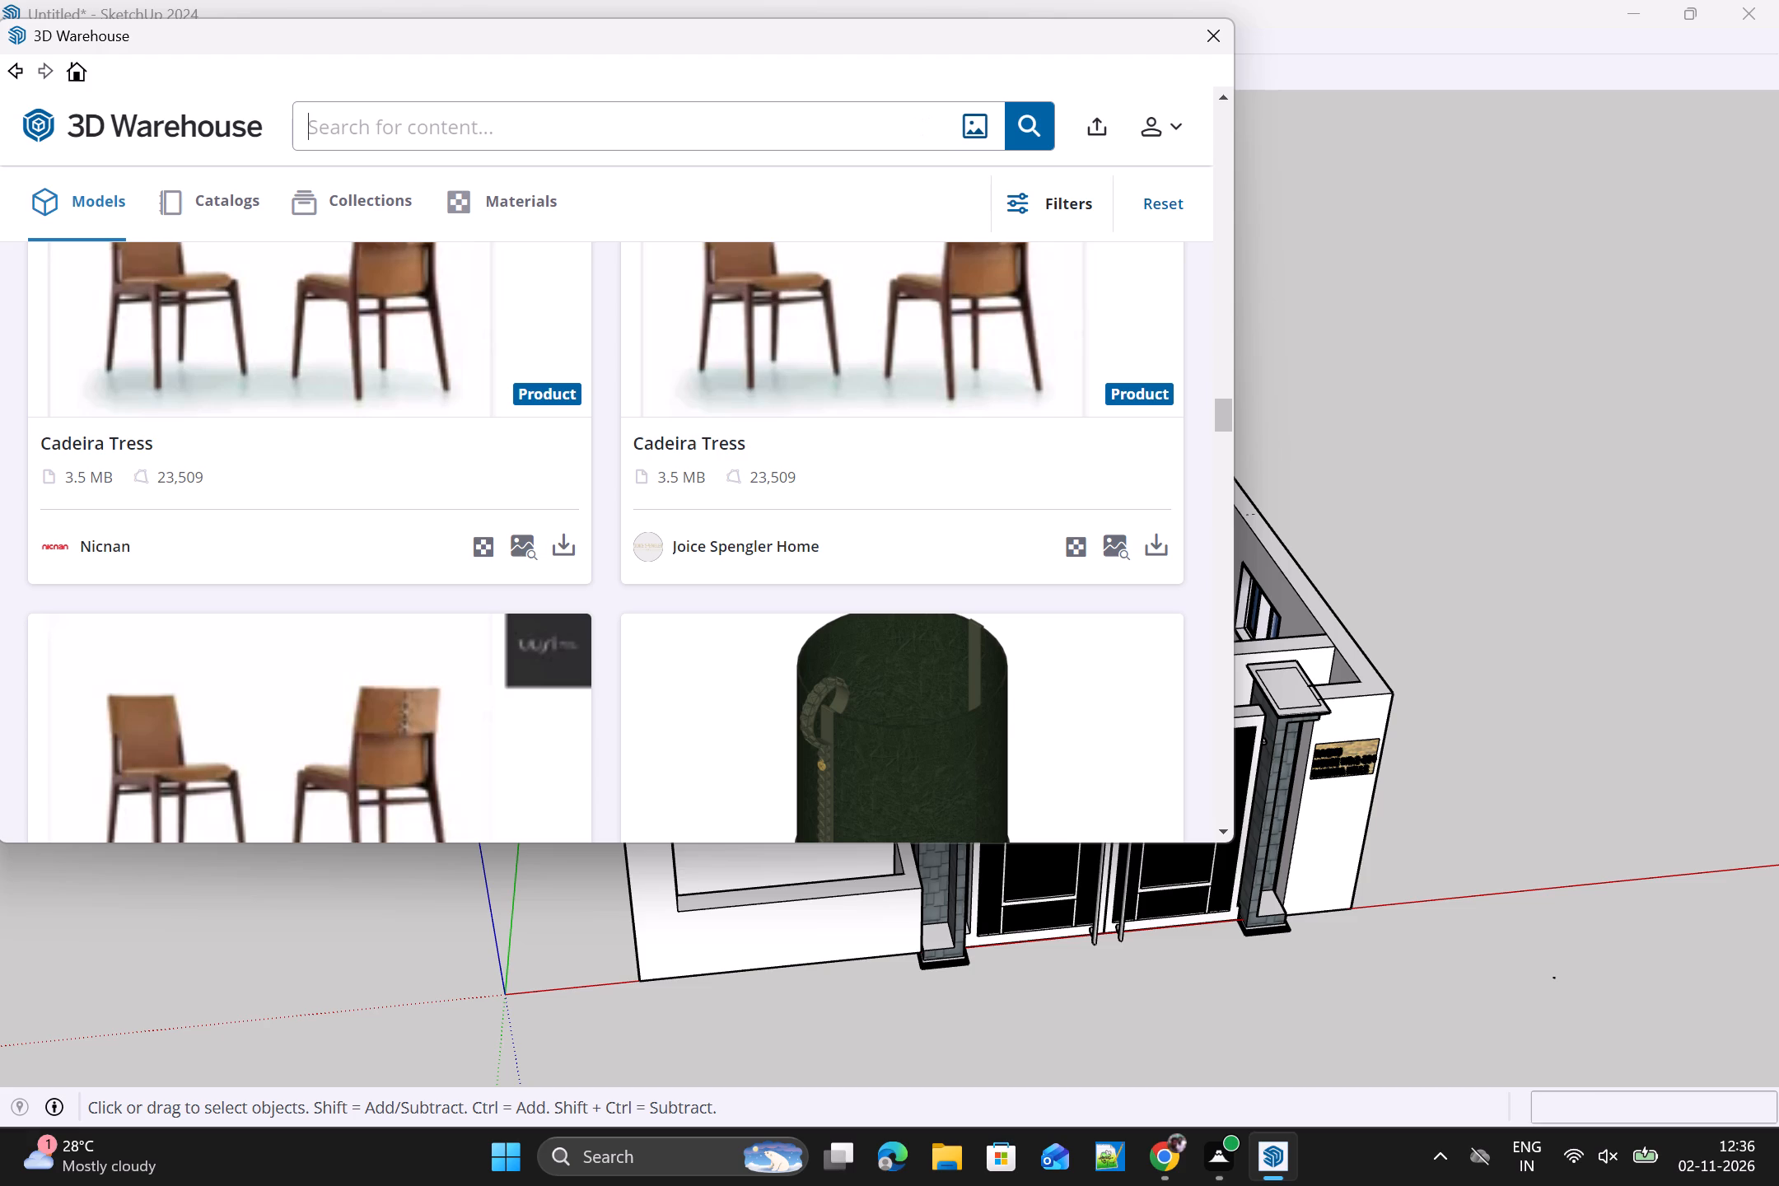
text(PLMA)
key(BackSpace)
key(BackSpace)
text(ANTS)
key(Return)
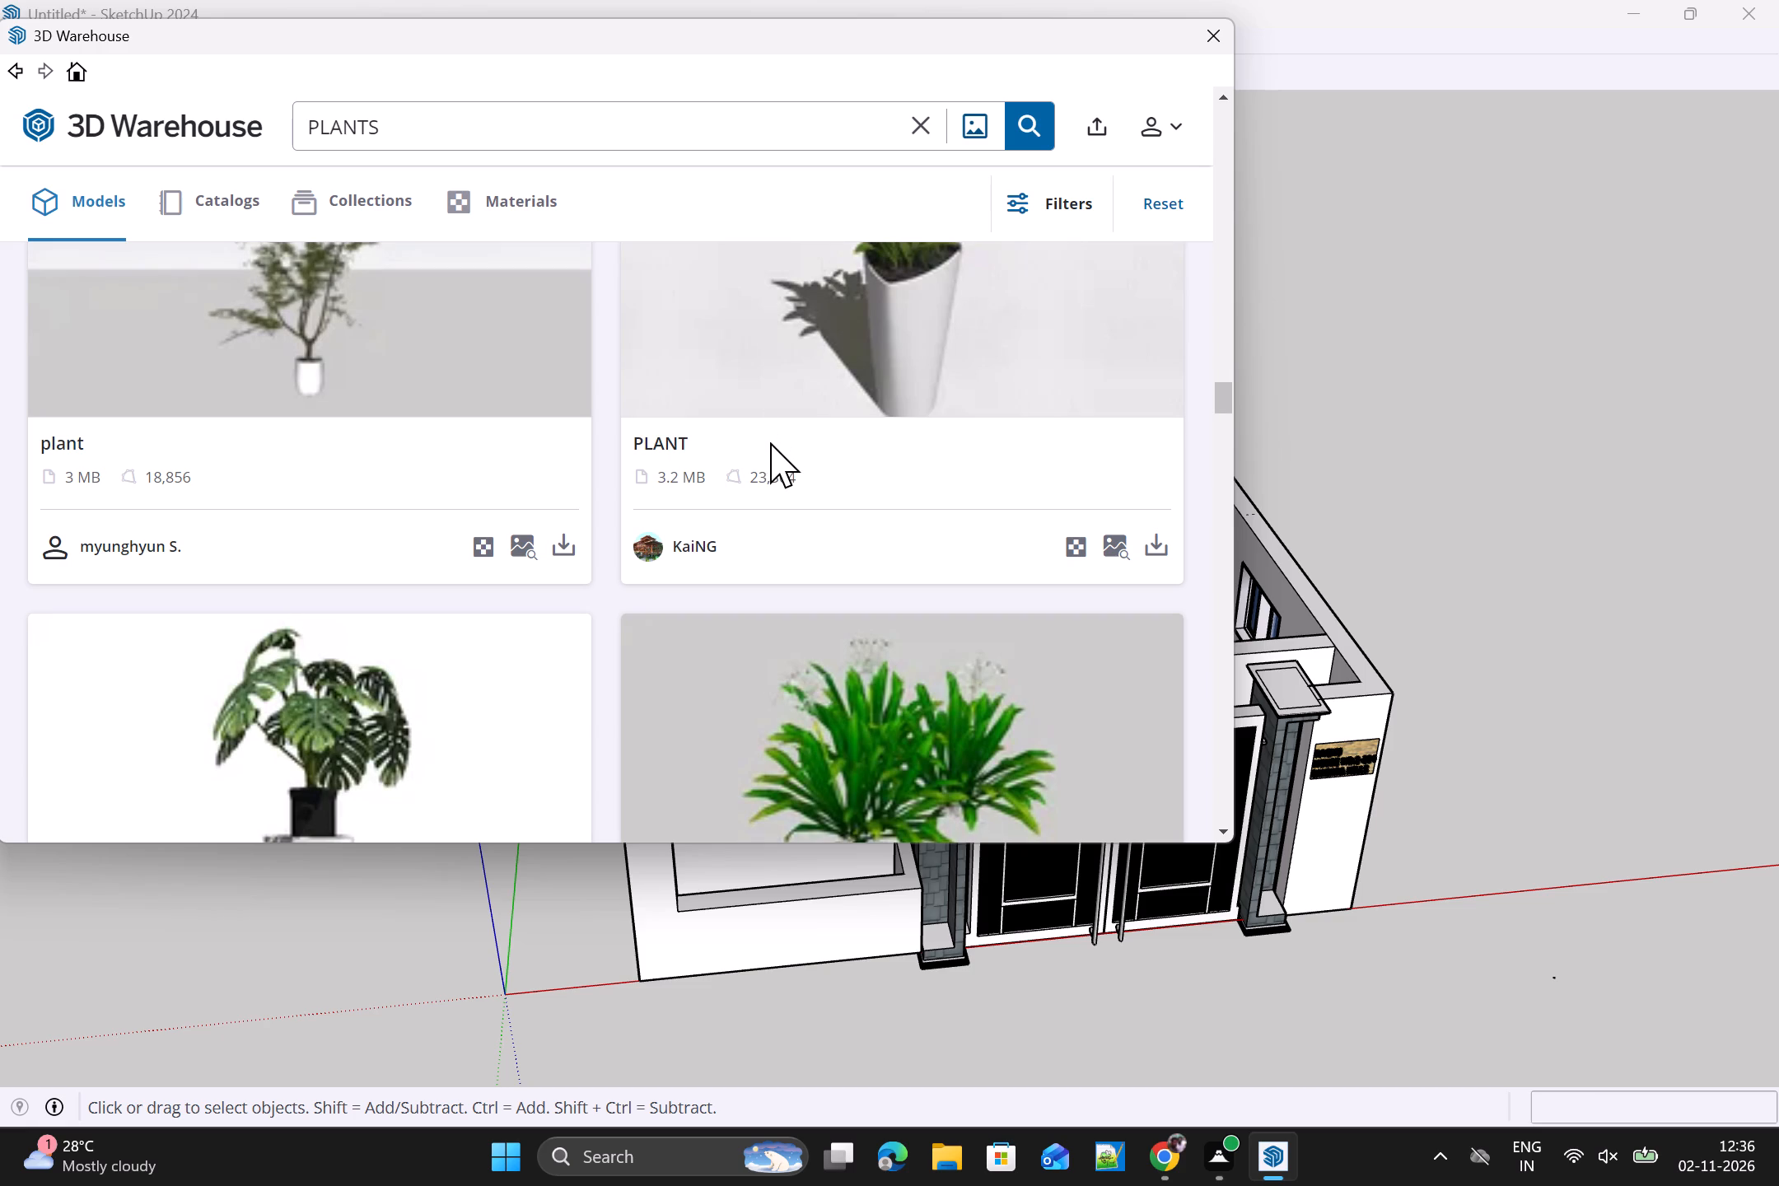
Look through the PLANTS model results in 3D Warehouse for a plant suited to the entrance.
scroll(770, 442, down, 2)
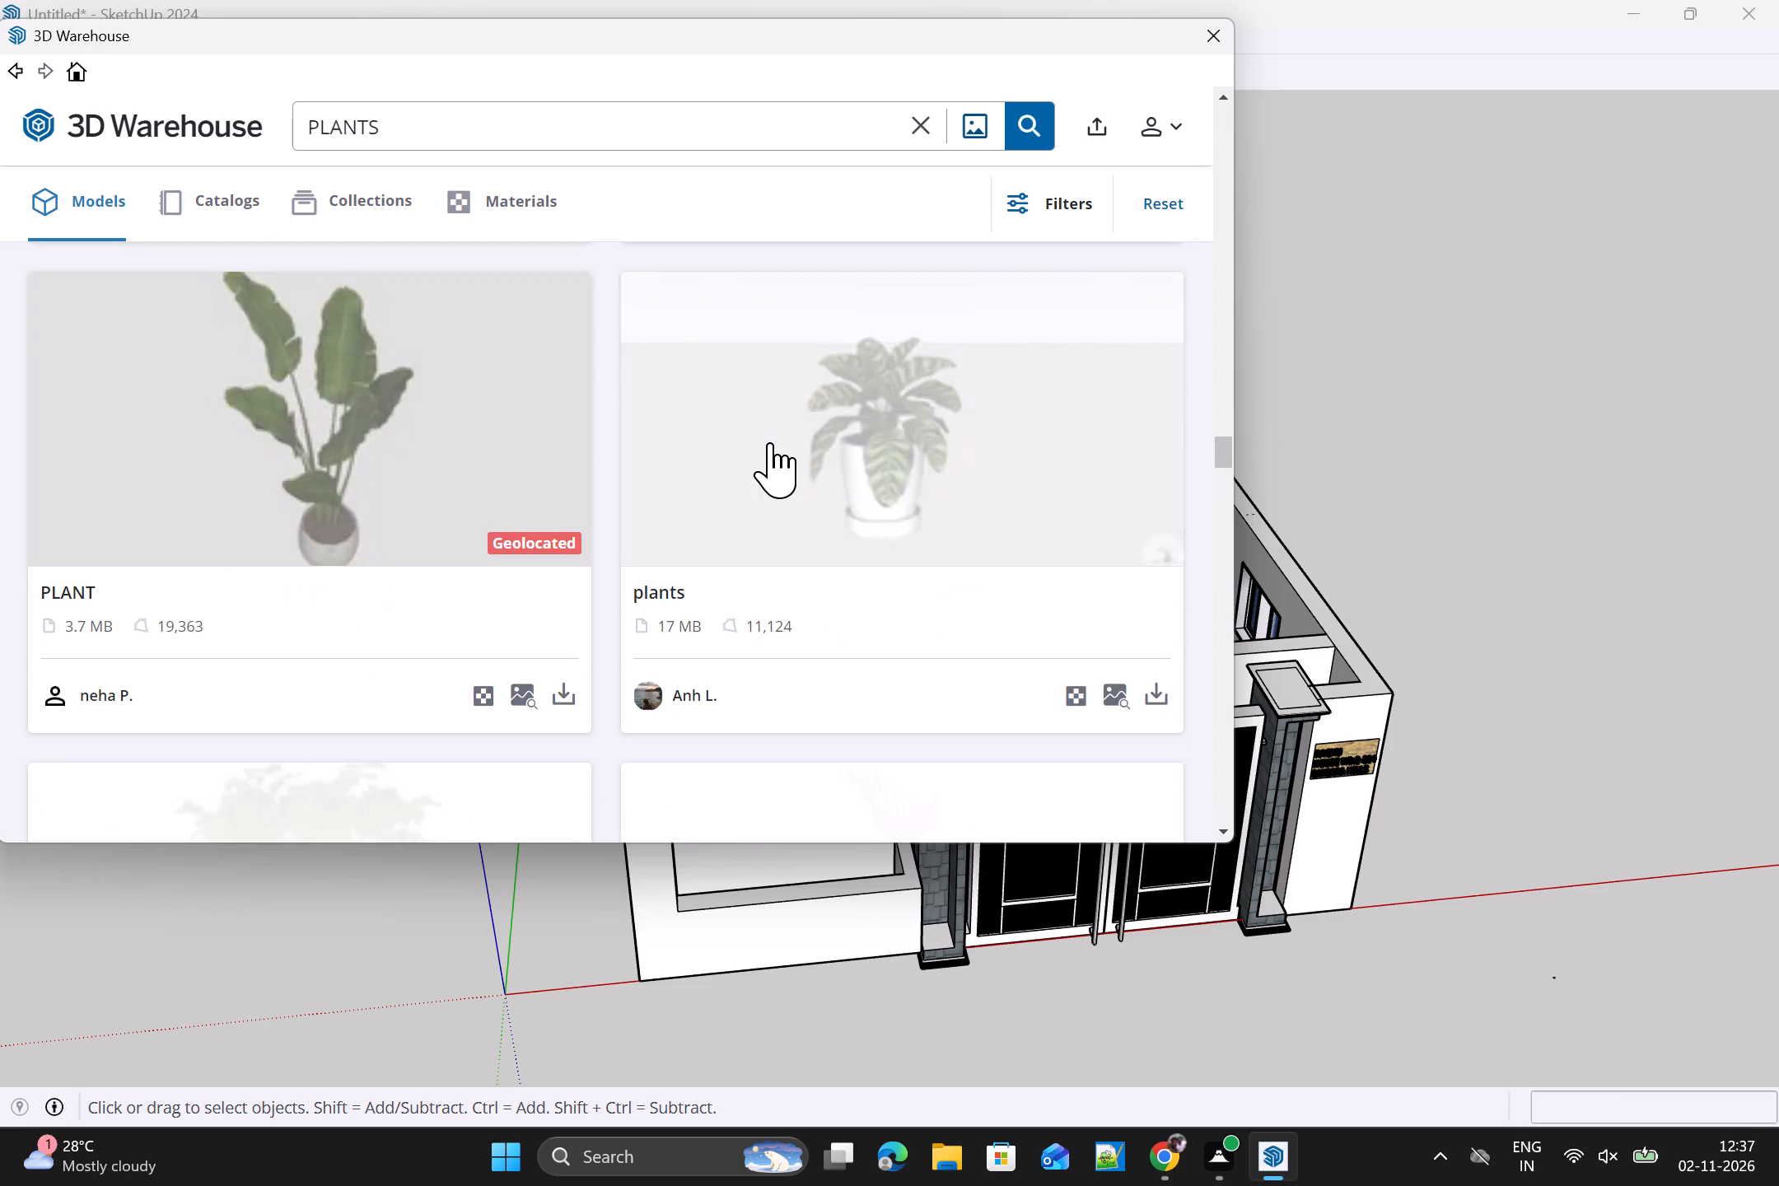
scroll(770, 442, down, 3)
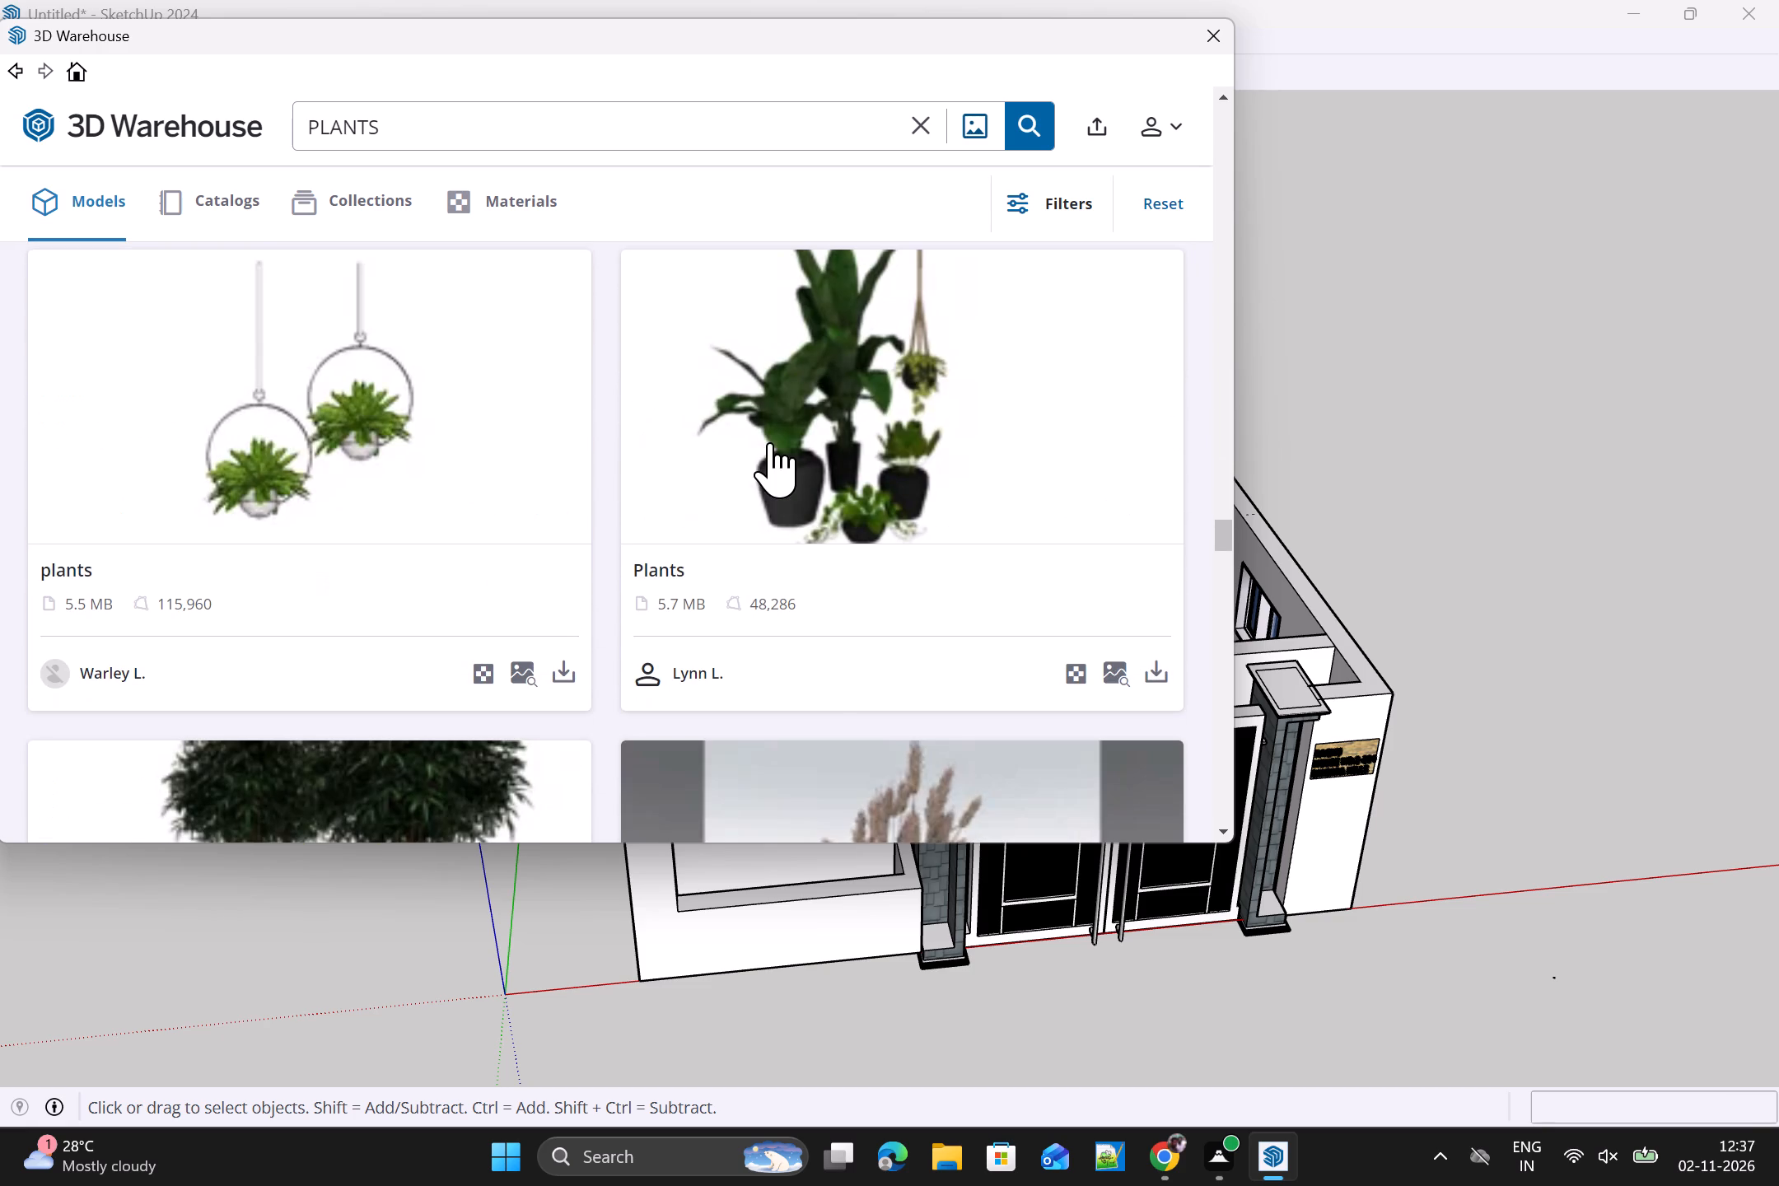
scroll(773, 442, up, 1)
scroll(777, 442, down, 1)
scroll(777, 430, up, 1)
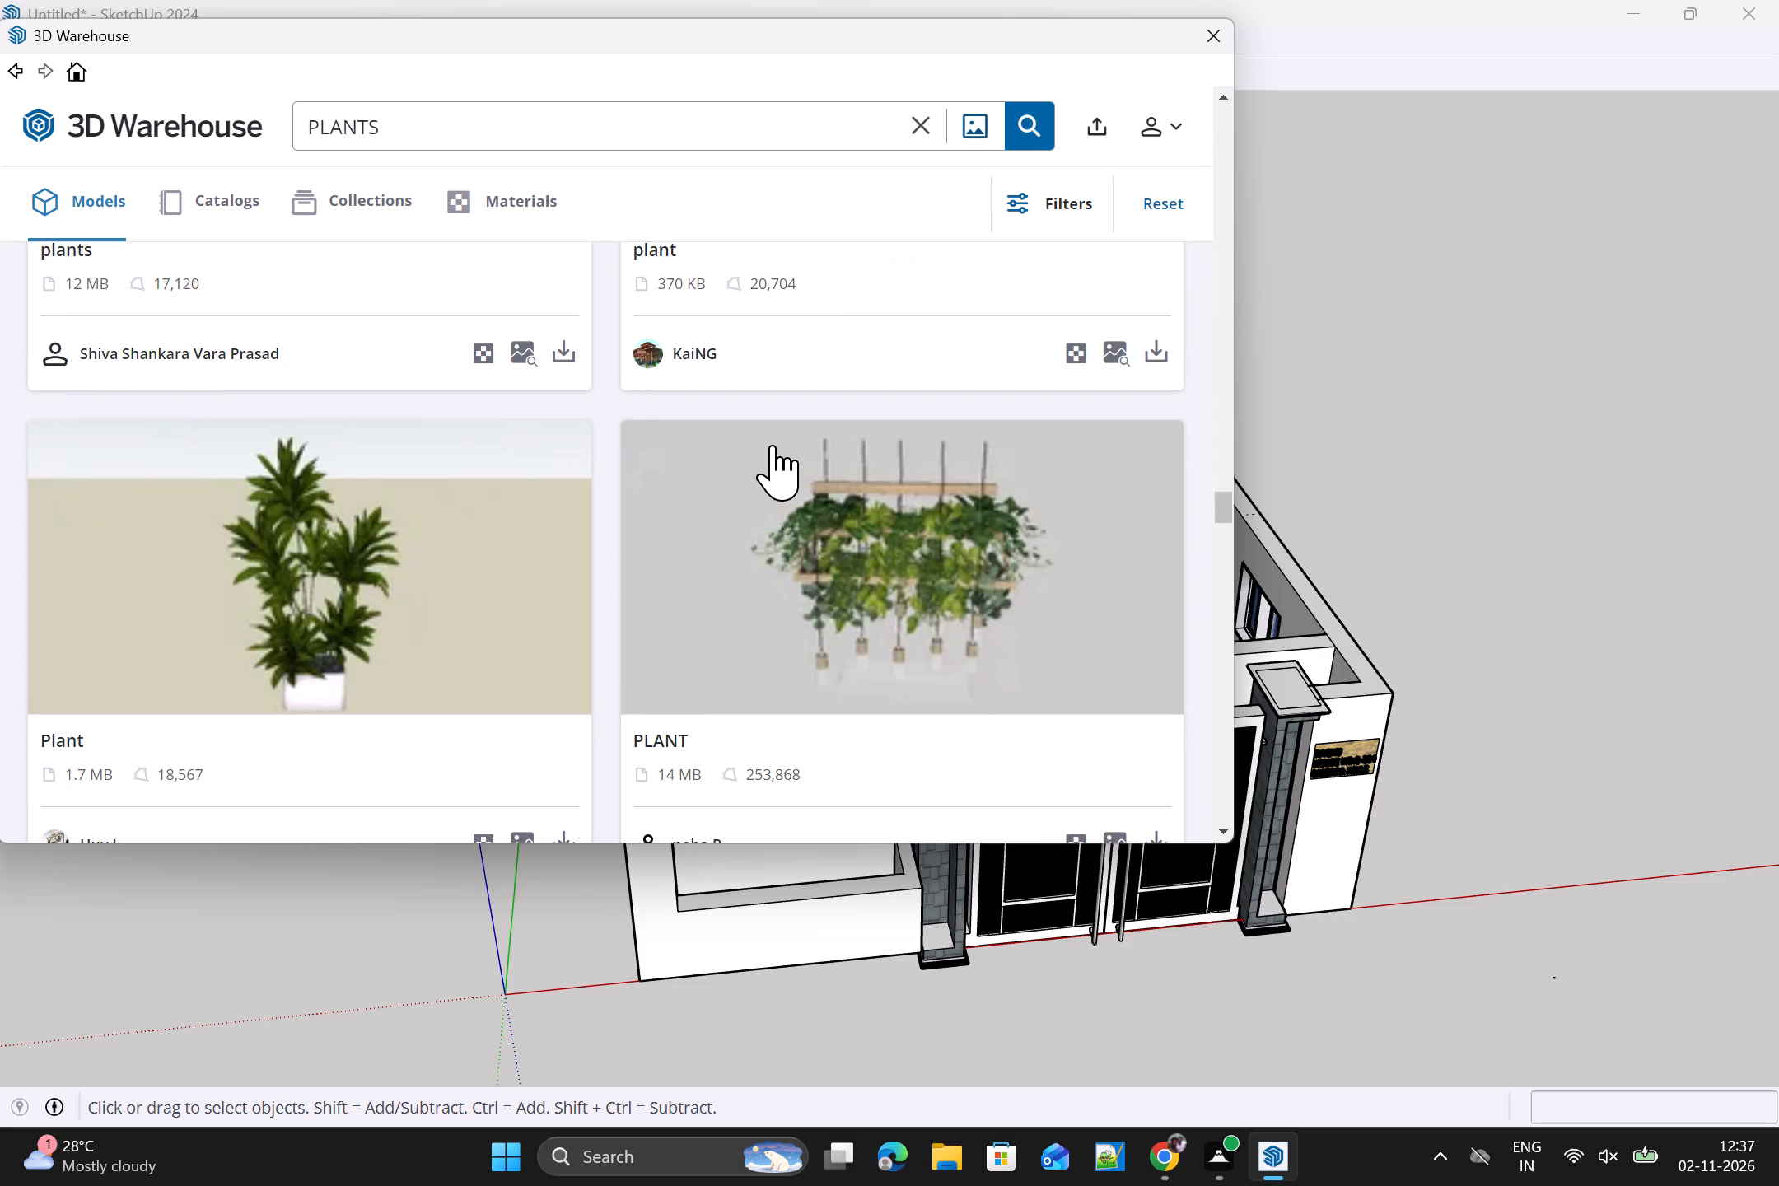
scroll(773, 464, down, 1)
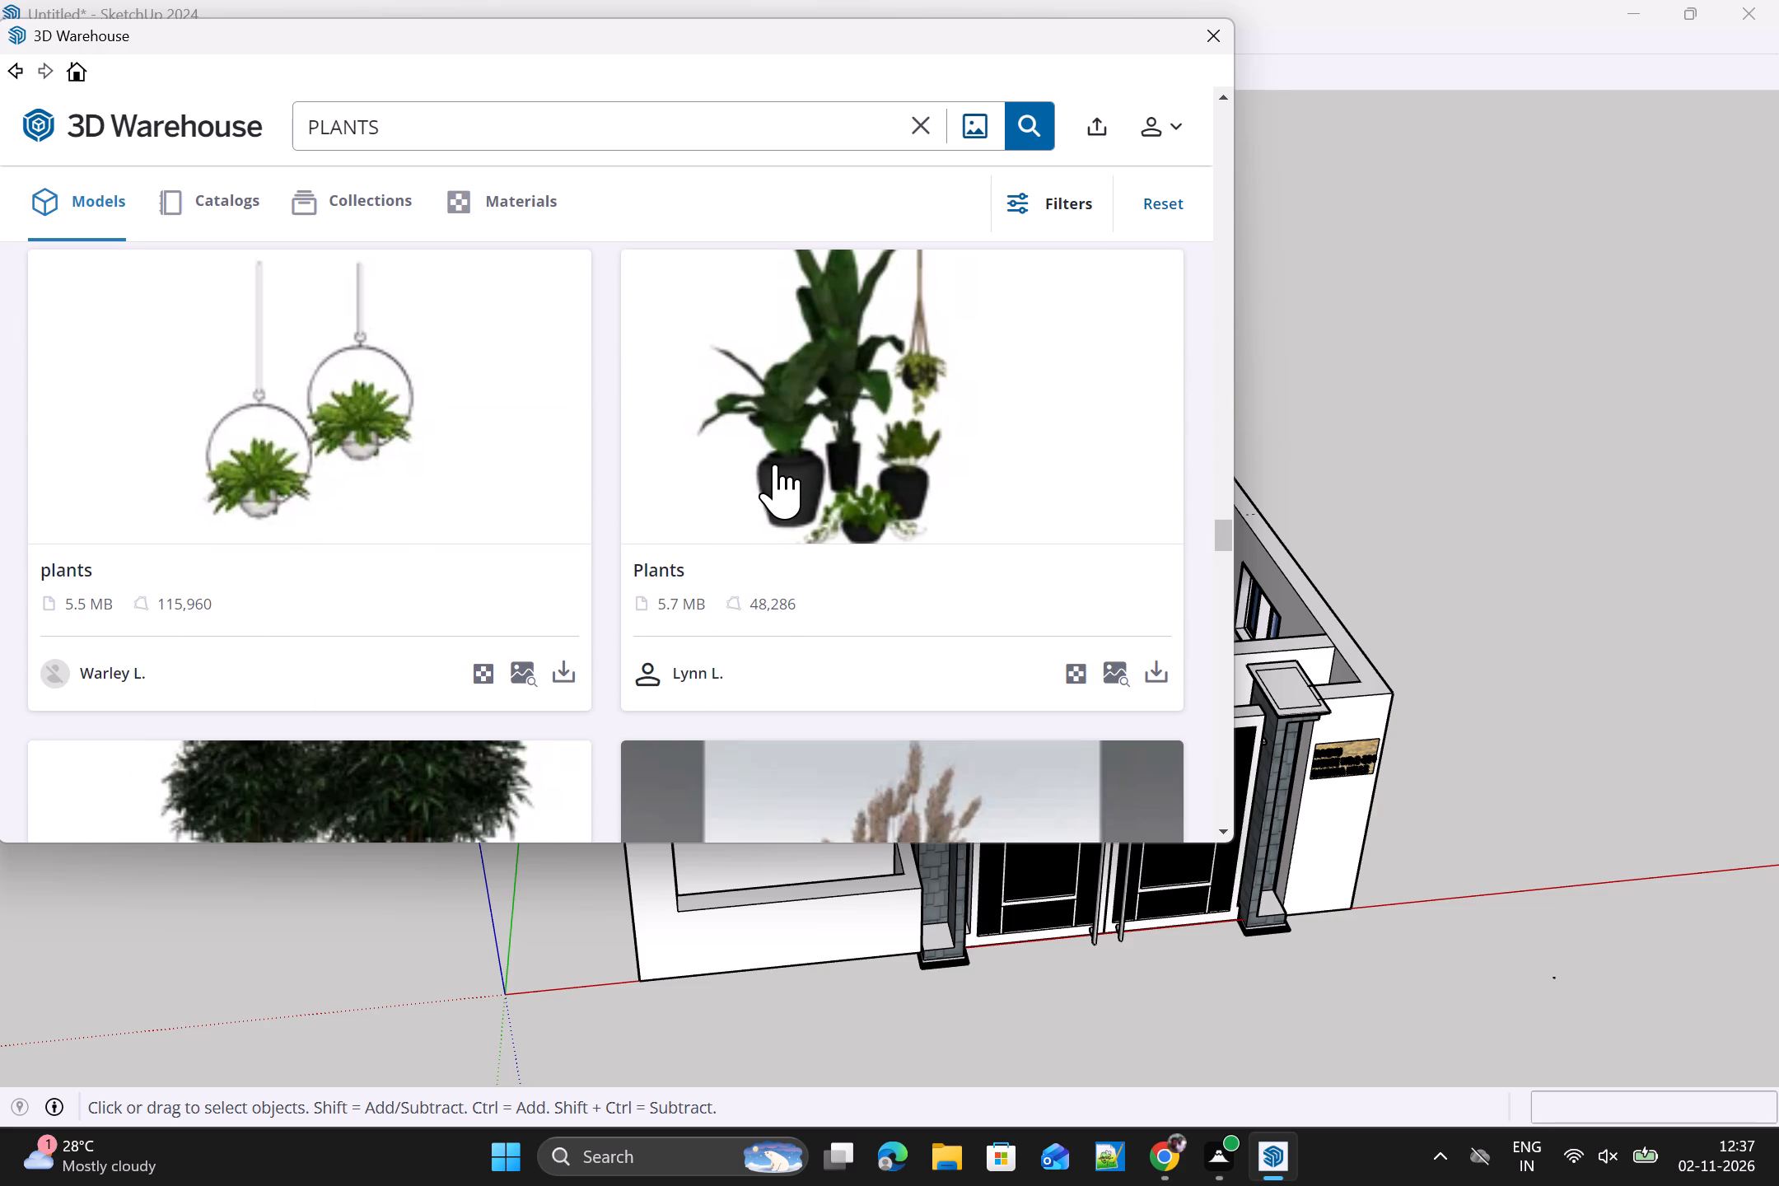
scroll(775, 464, up, 1)
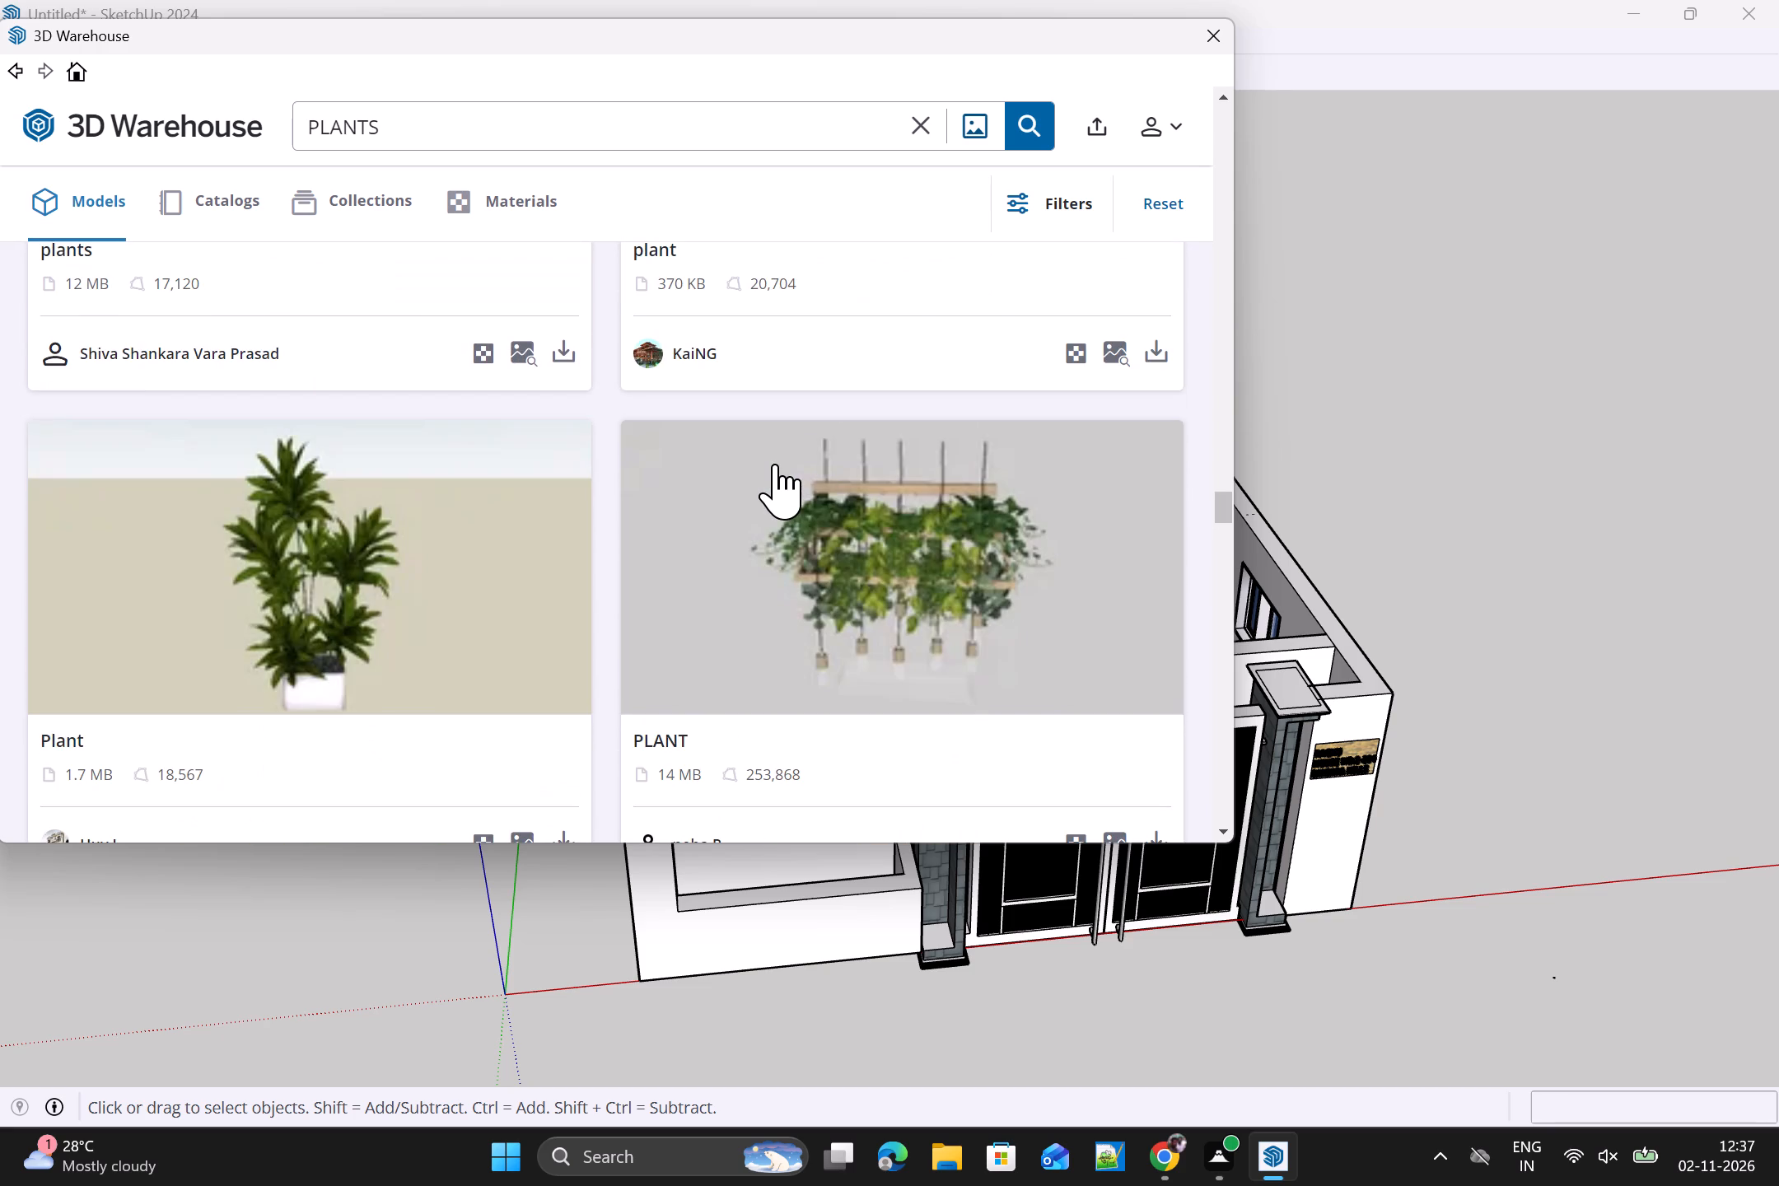
scroll(775, 464, up, 2)
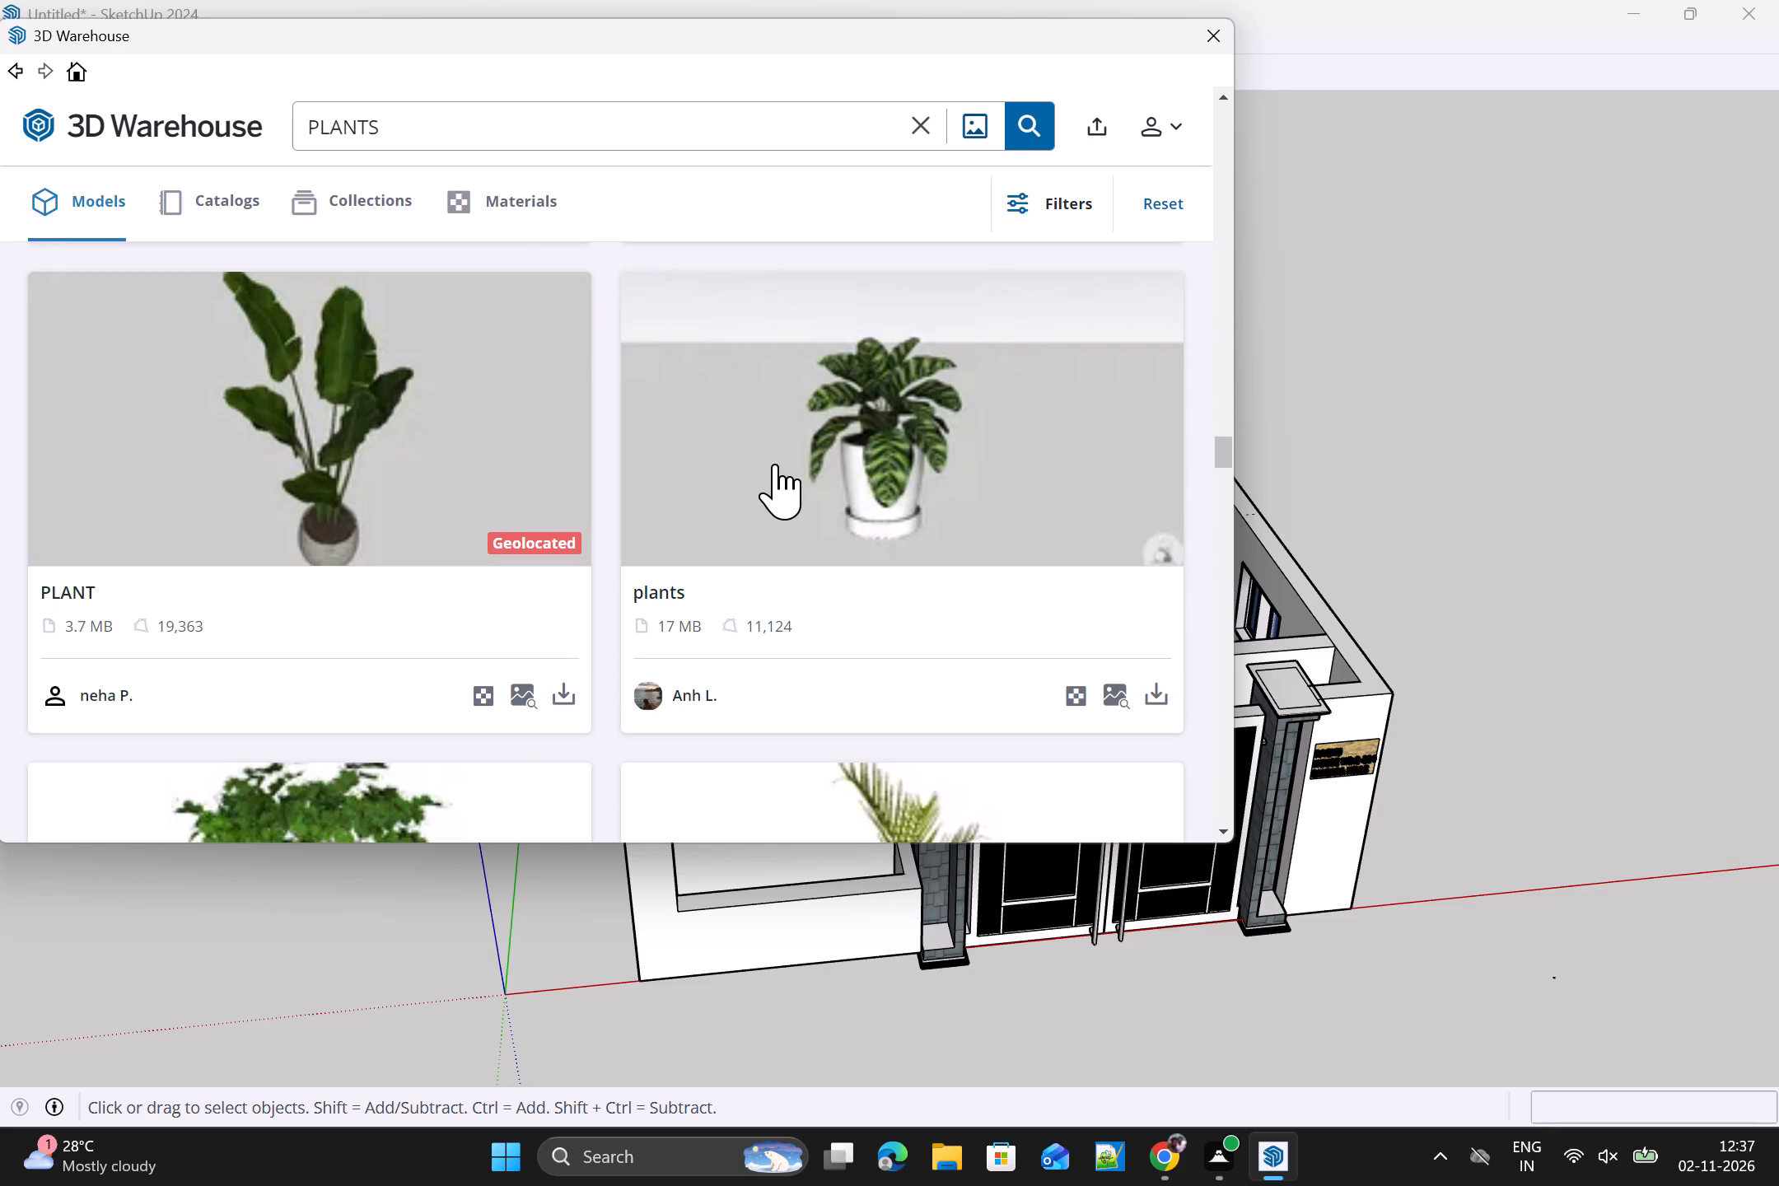
scroll(775, 464, up, 2)
scroll(775, 464, down, 1)
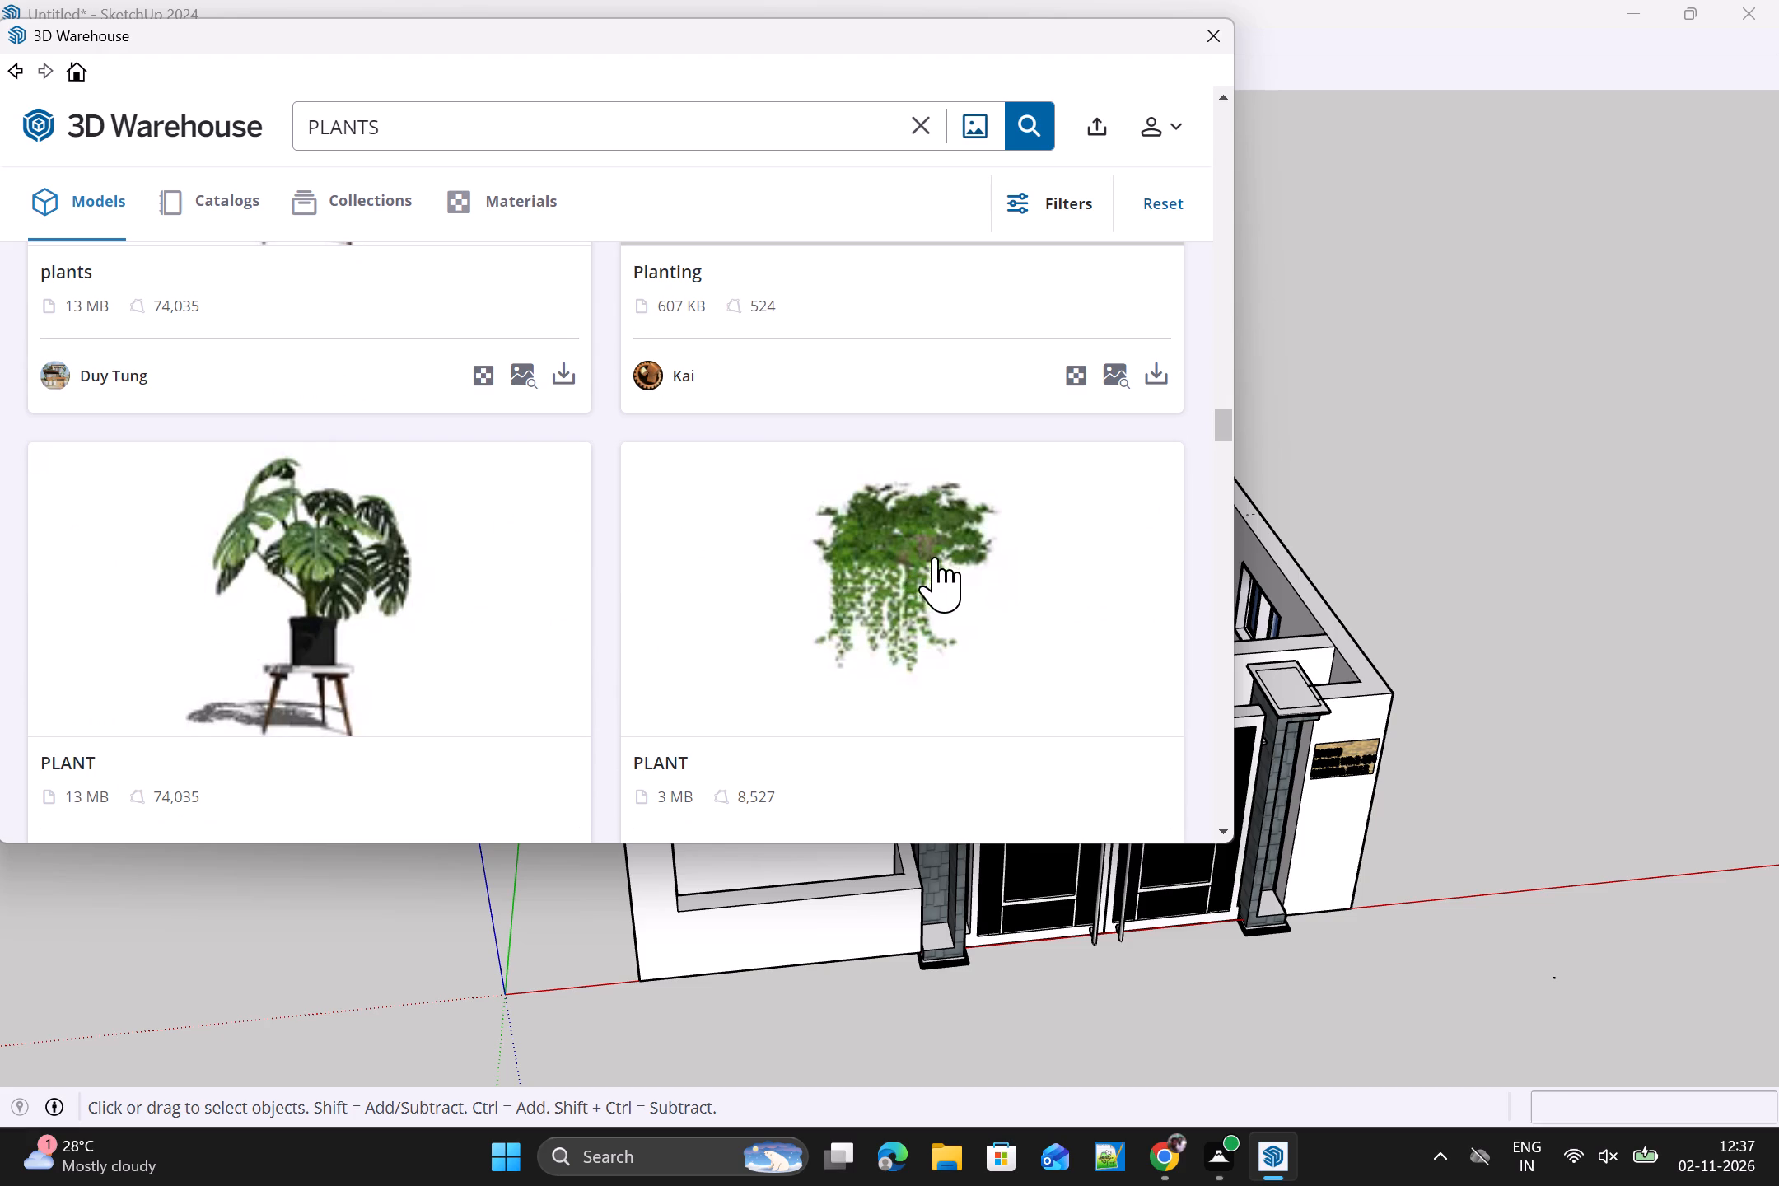
drag(1226, 418, 1228, 434)
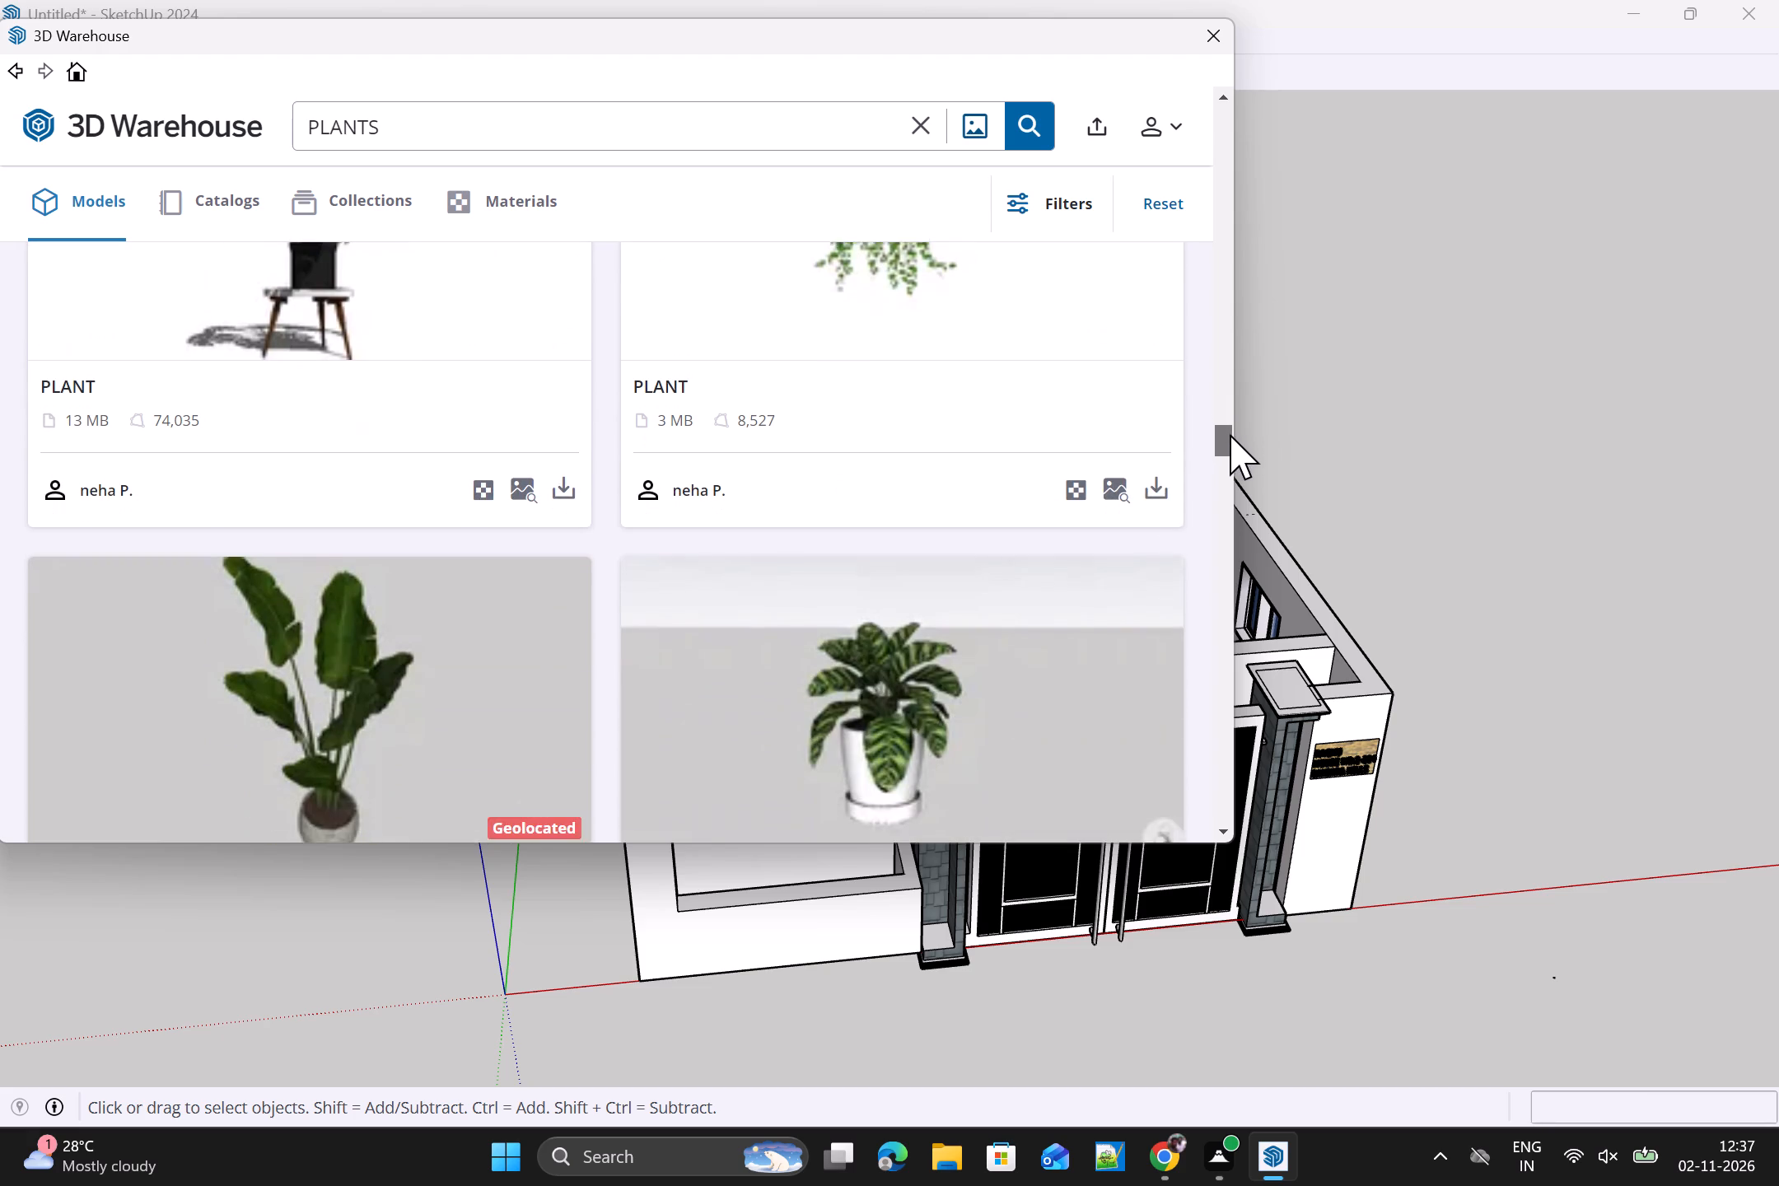
Load the 3 MB trailing PLANT model directly into the house model and place it on the gate's top beside the nameplate-side pillar.
click(1159, 453)
click(497, 456)
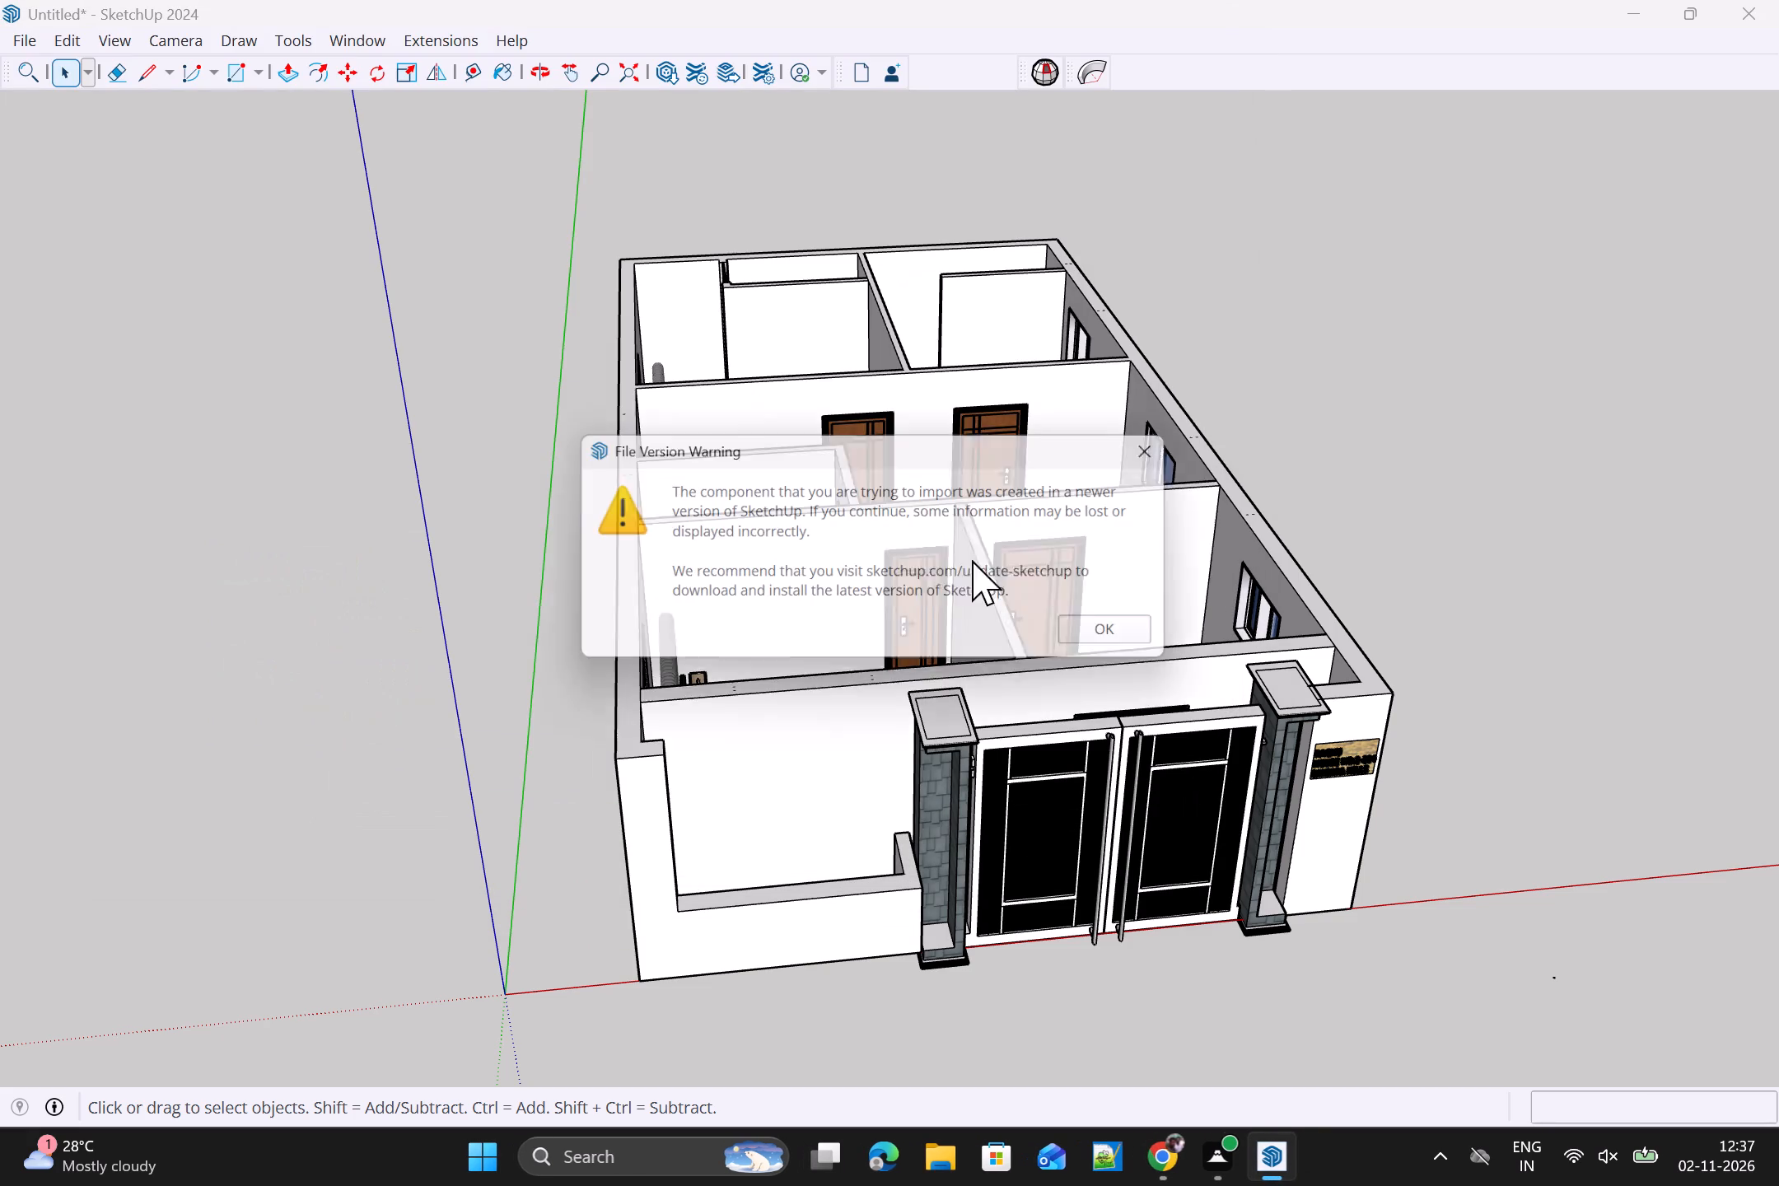
click(1128, 632)
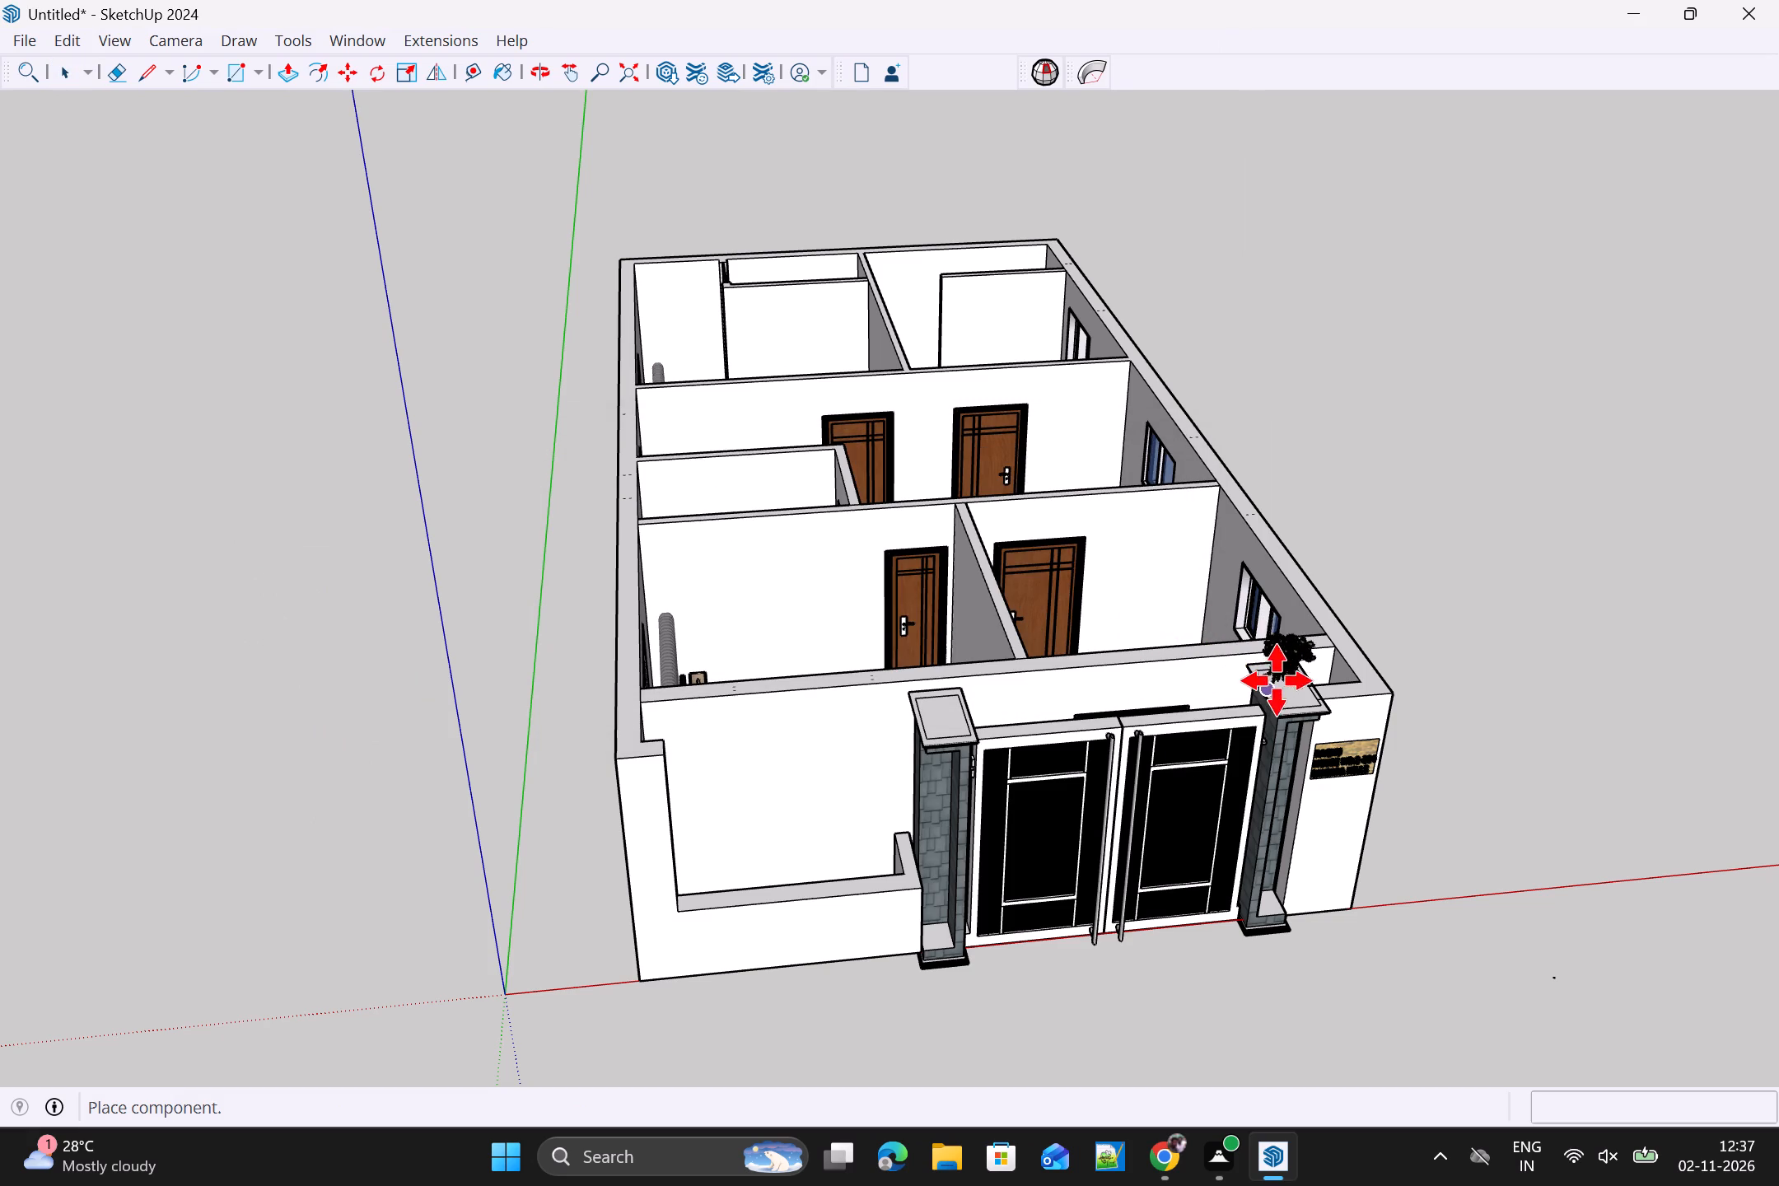
middle_drag(1318, 707, 1115, 595)
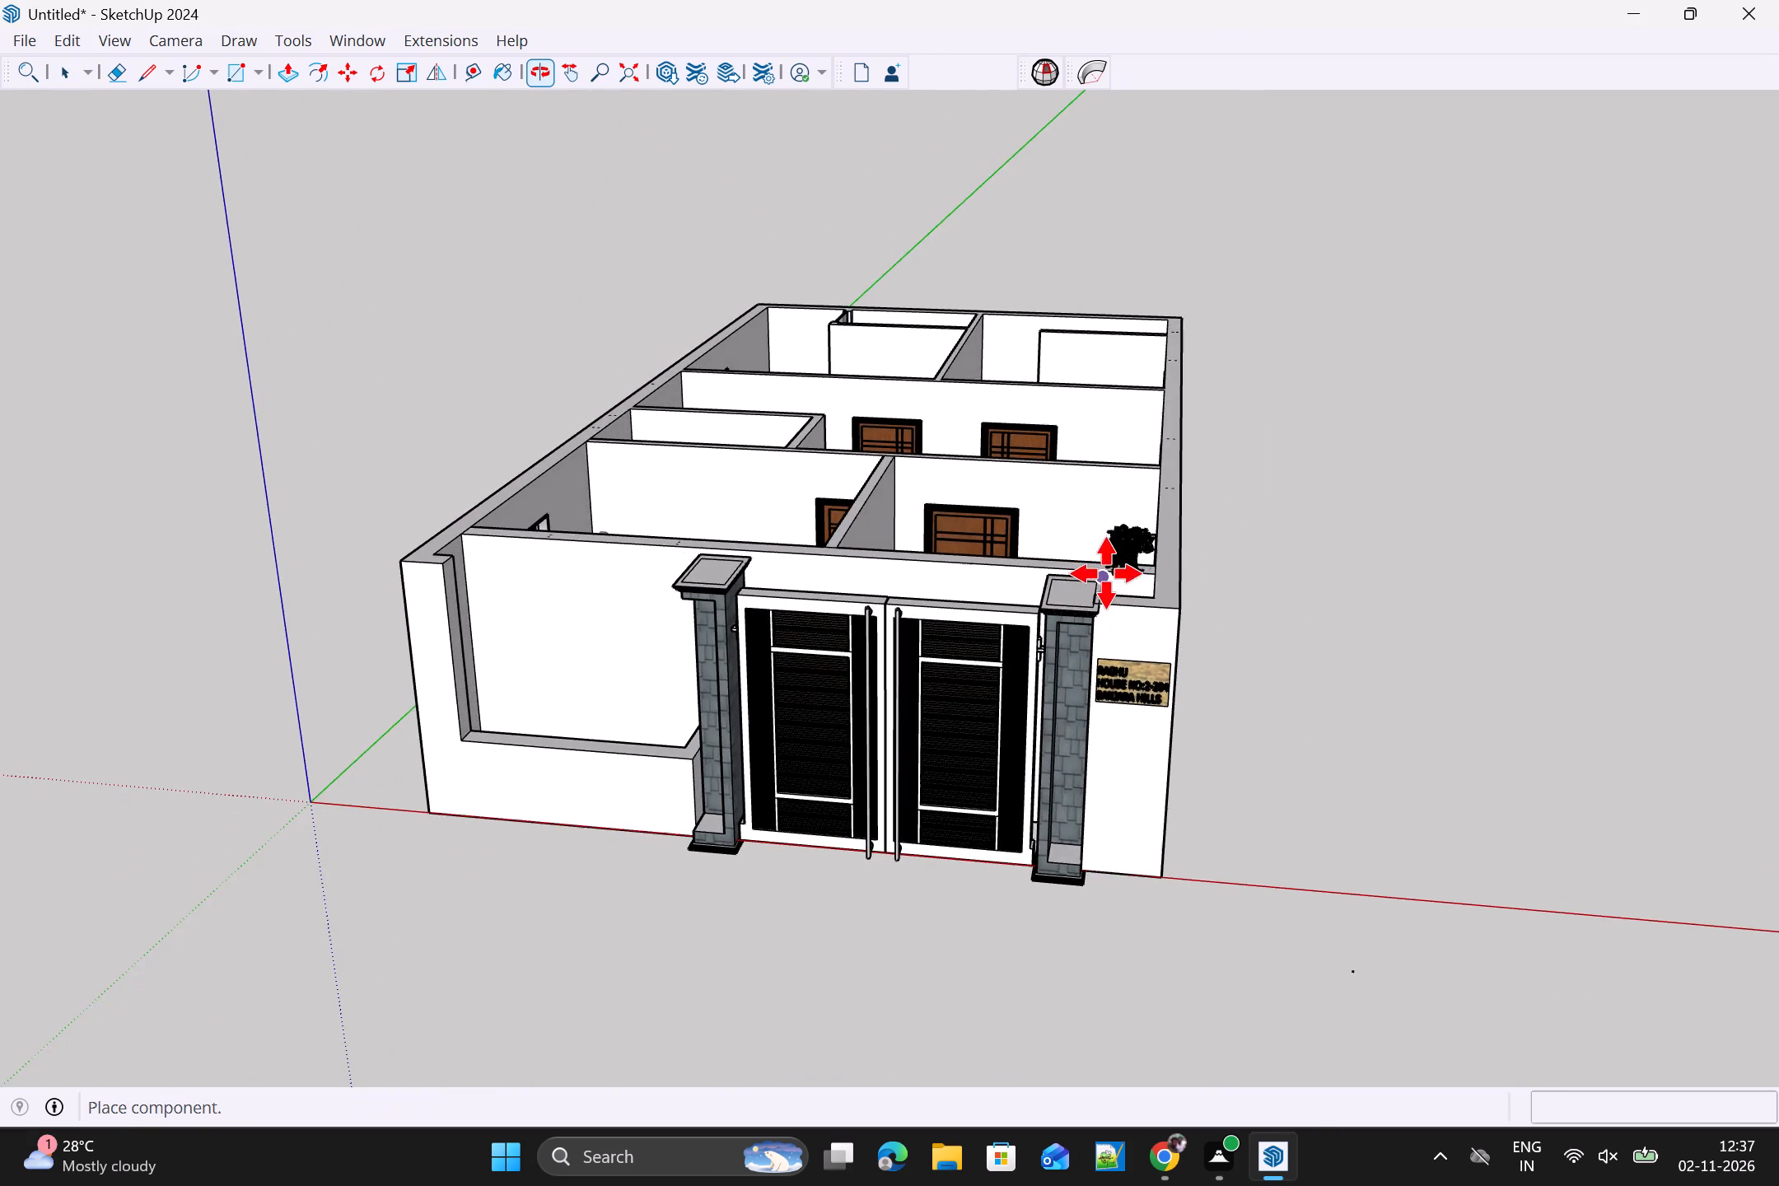
scroll(1101, 569, up, 8)
middle_drag(1109, 584, 1023, 446)
scroll(1025, 438, down, 2)
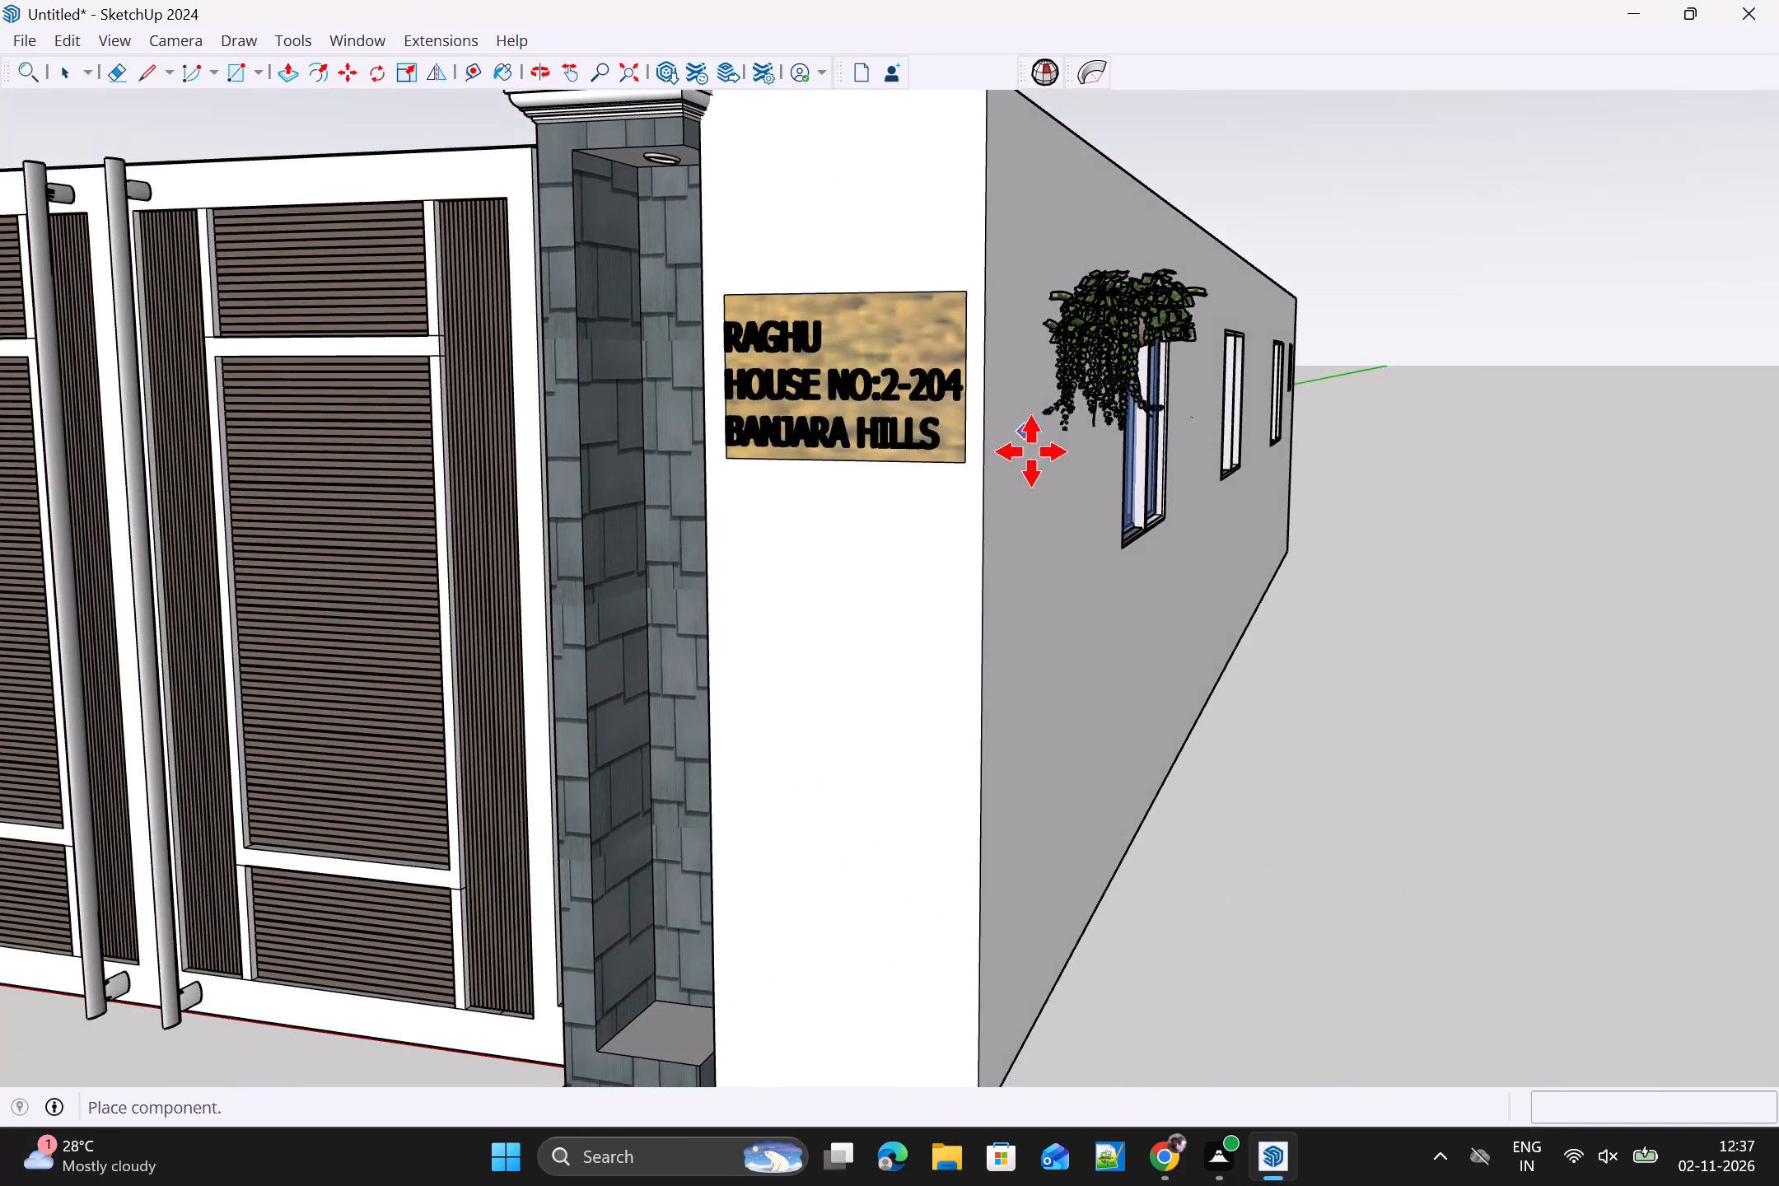
middle_drag(900, 414, 964, 583)
scroll(684, 380, up, 3)
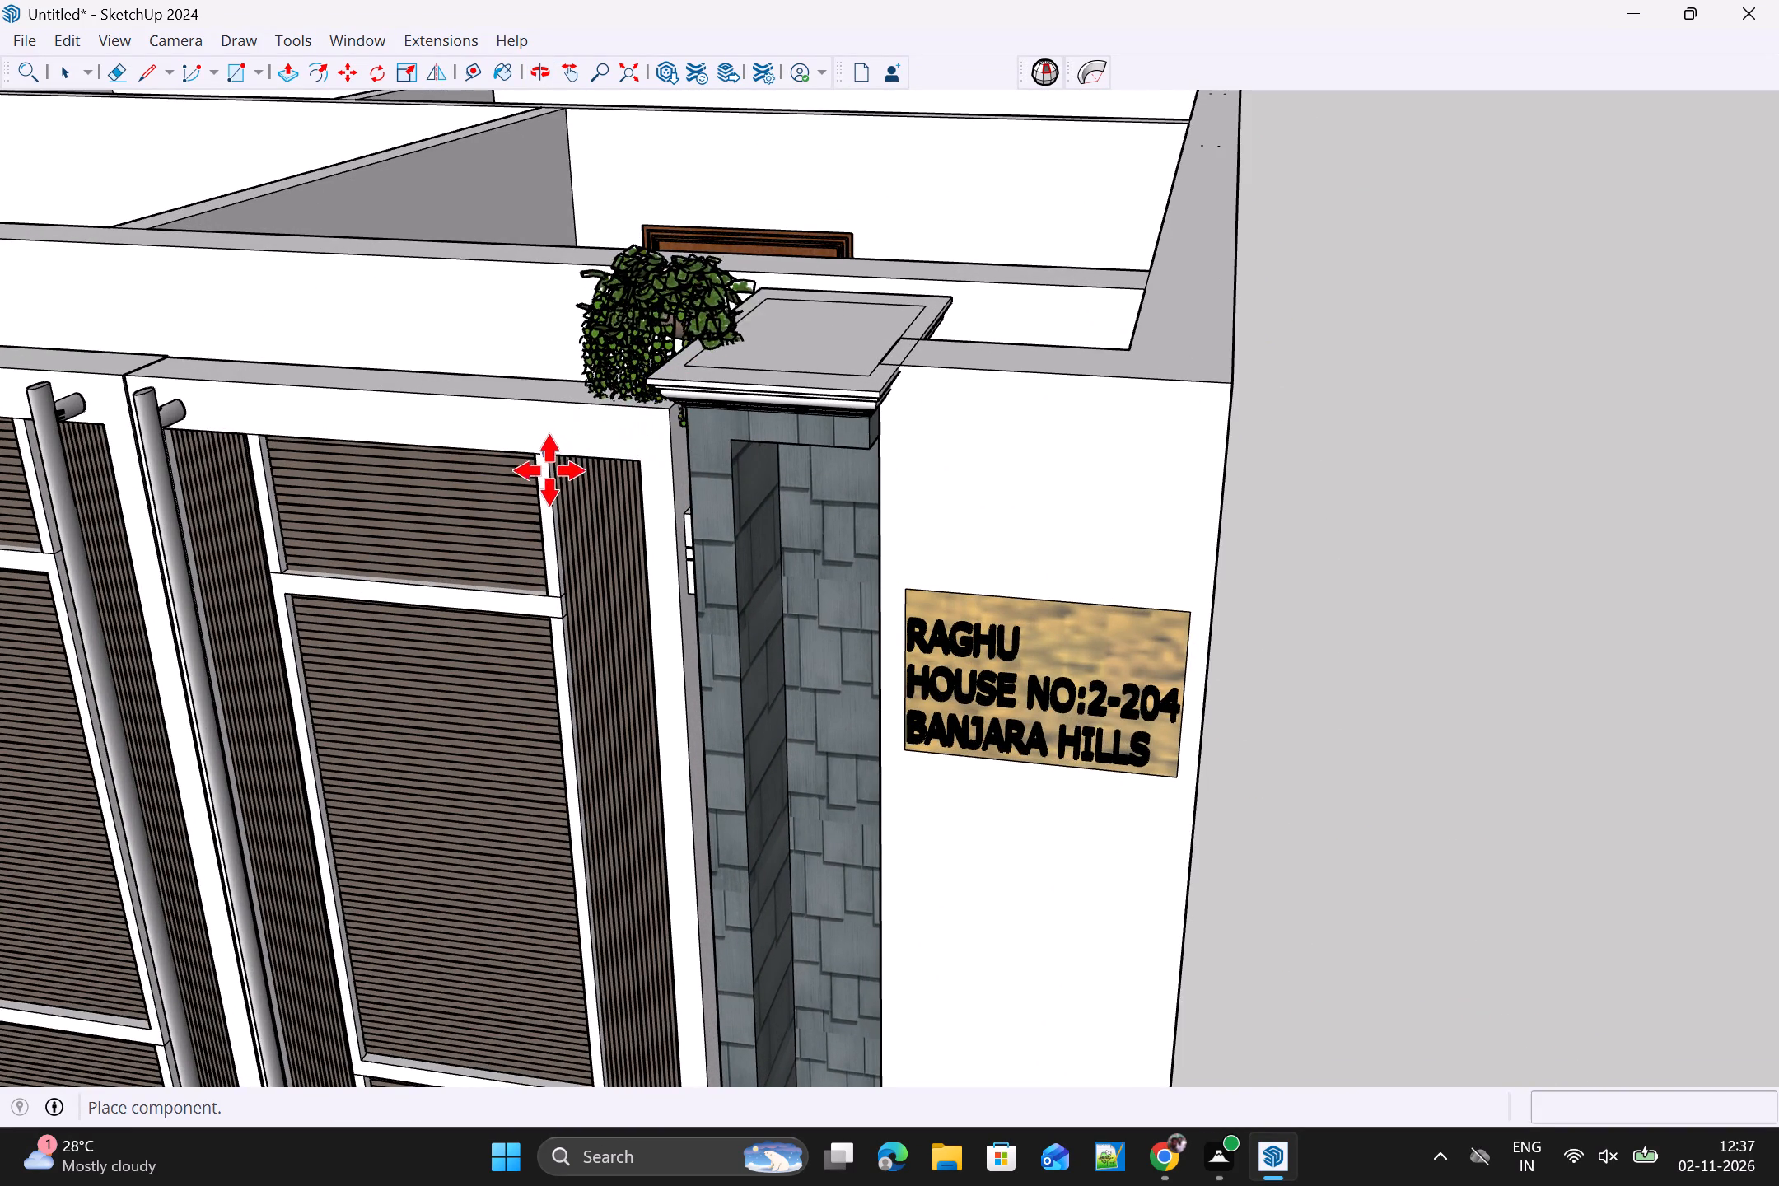
middle_drag(638, 459, 540, 334)
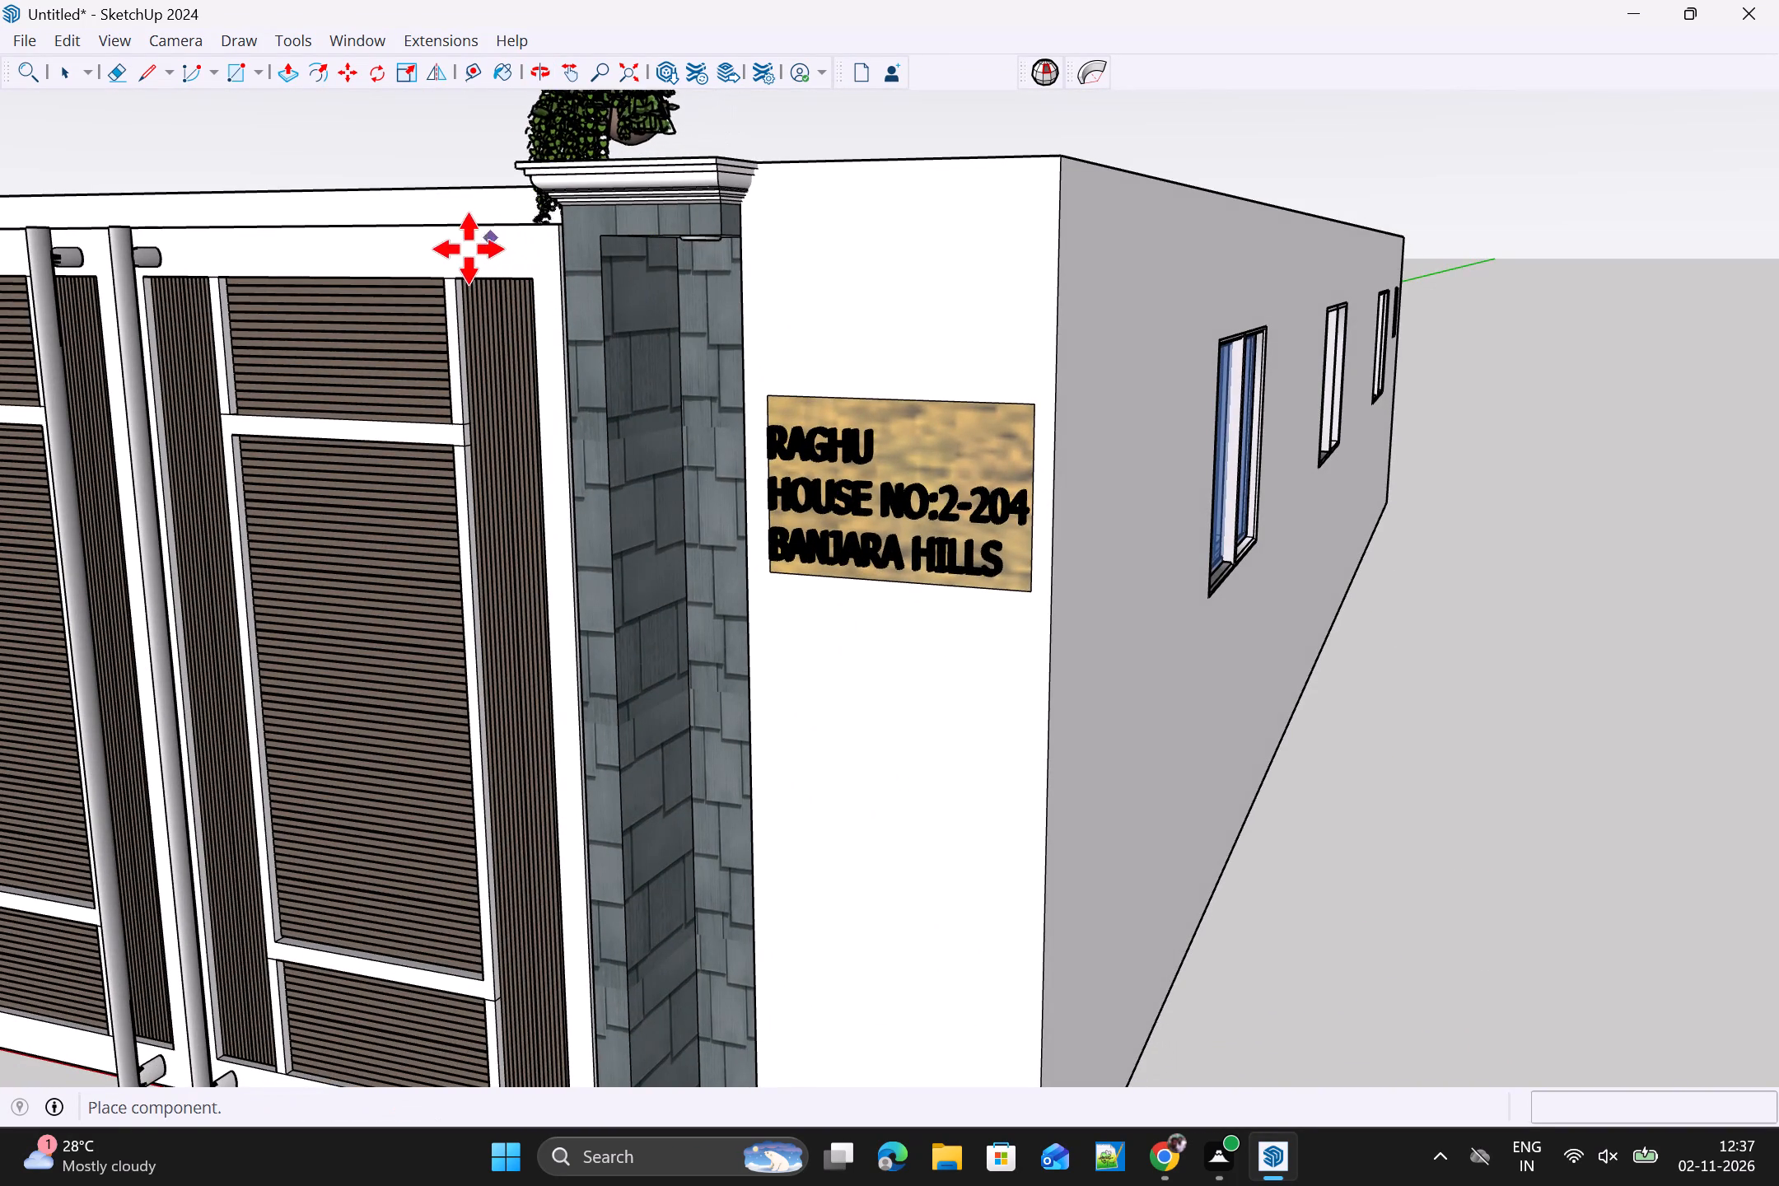
click(439, 255)
Enlarge the trailing plant freehand in the red and green directions with the Scale tool.
middle_drag(481, 262, 754, 336)
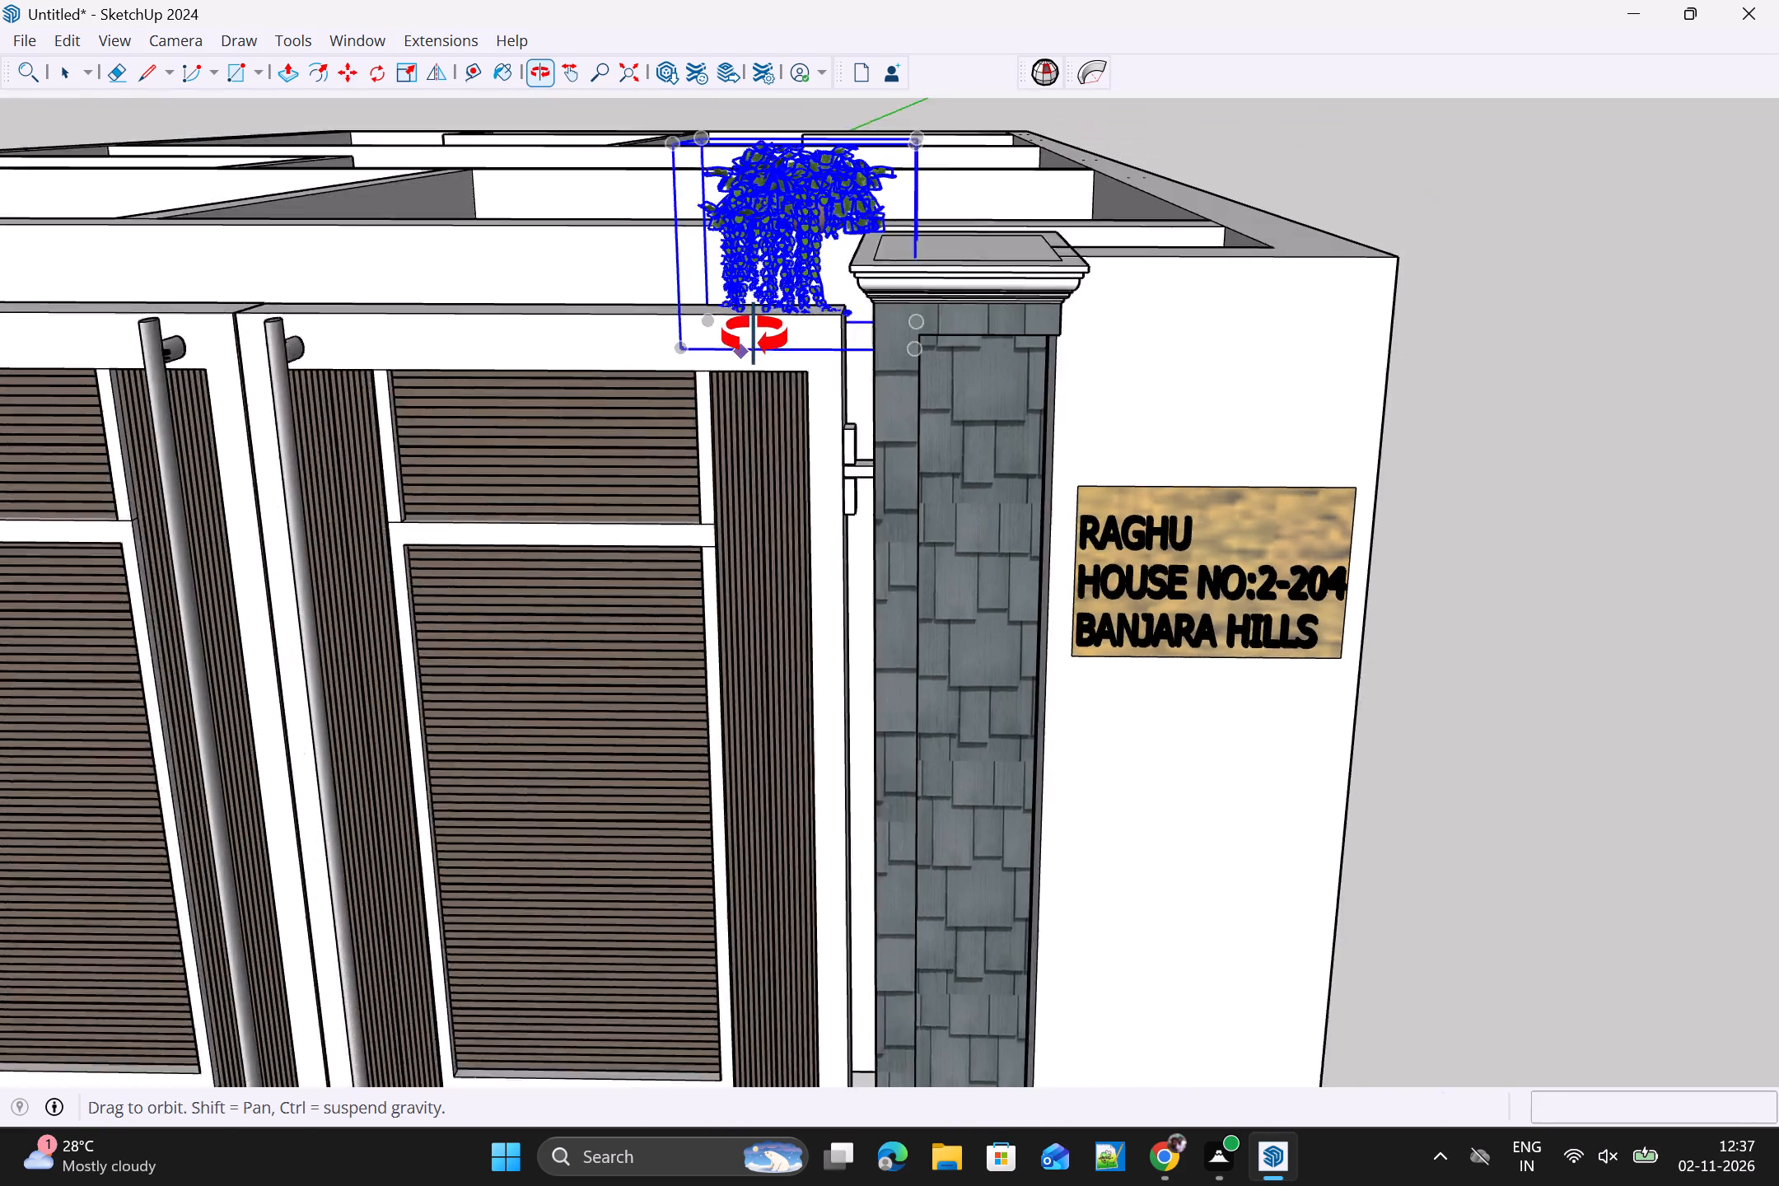
middle_drag(754, 336, 763, 339)
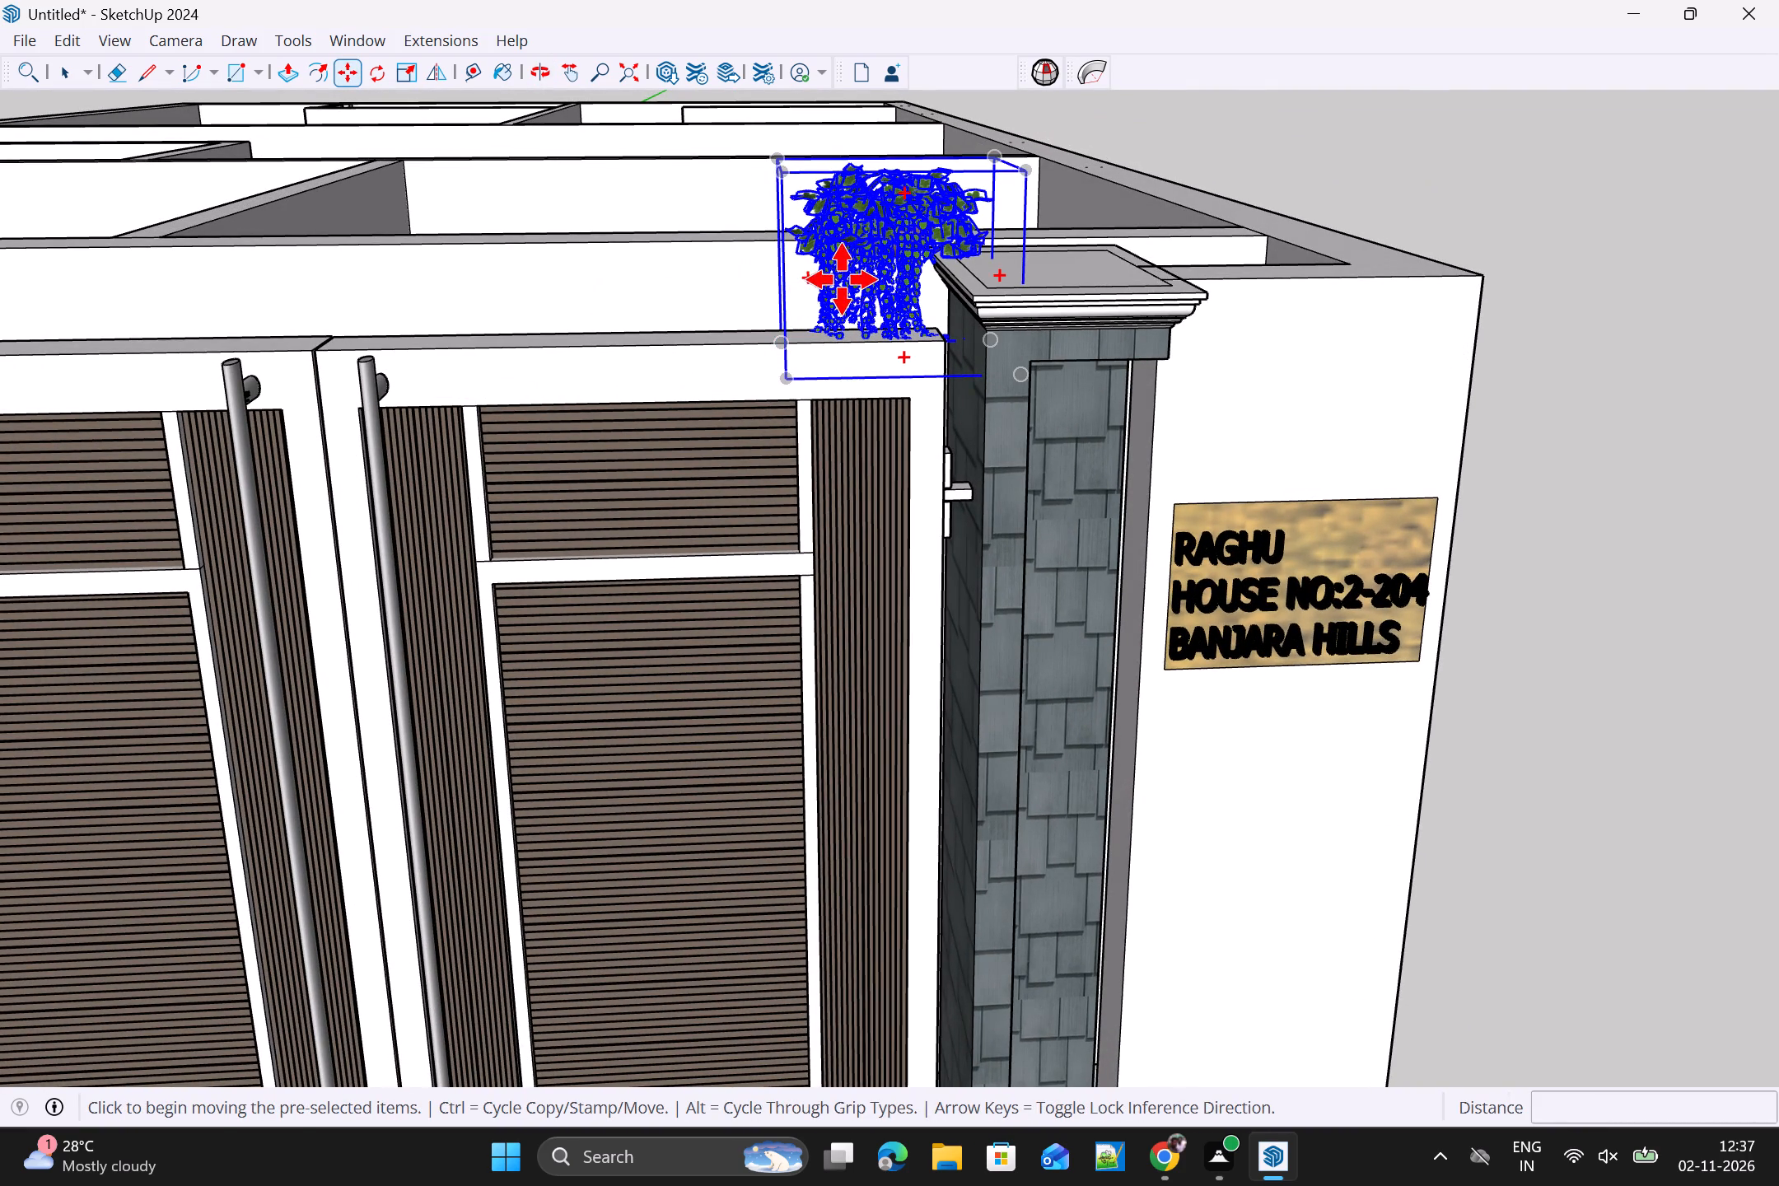
key(s)
key(Return)
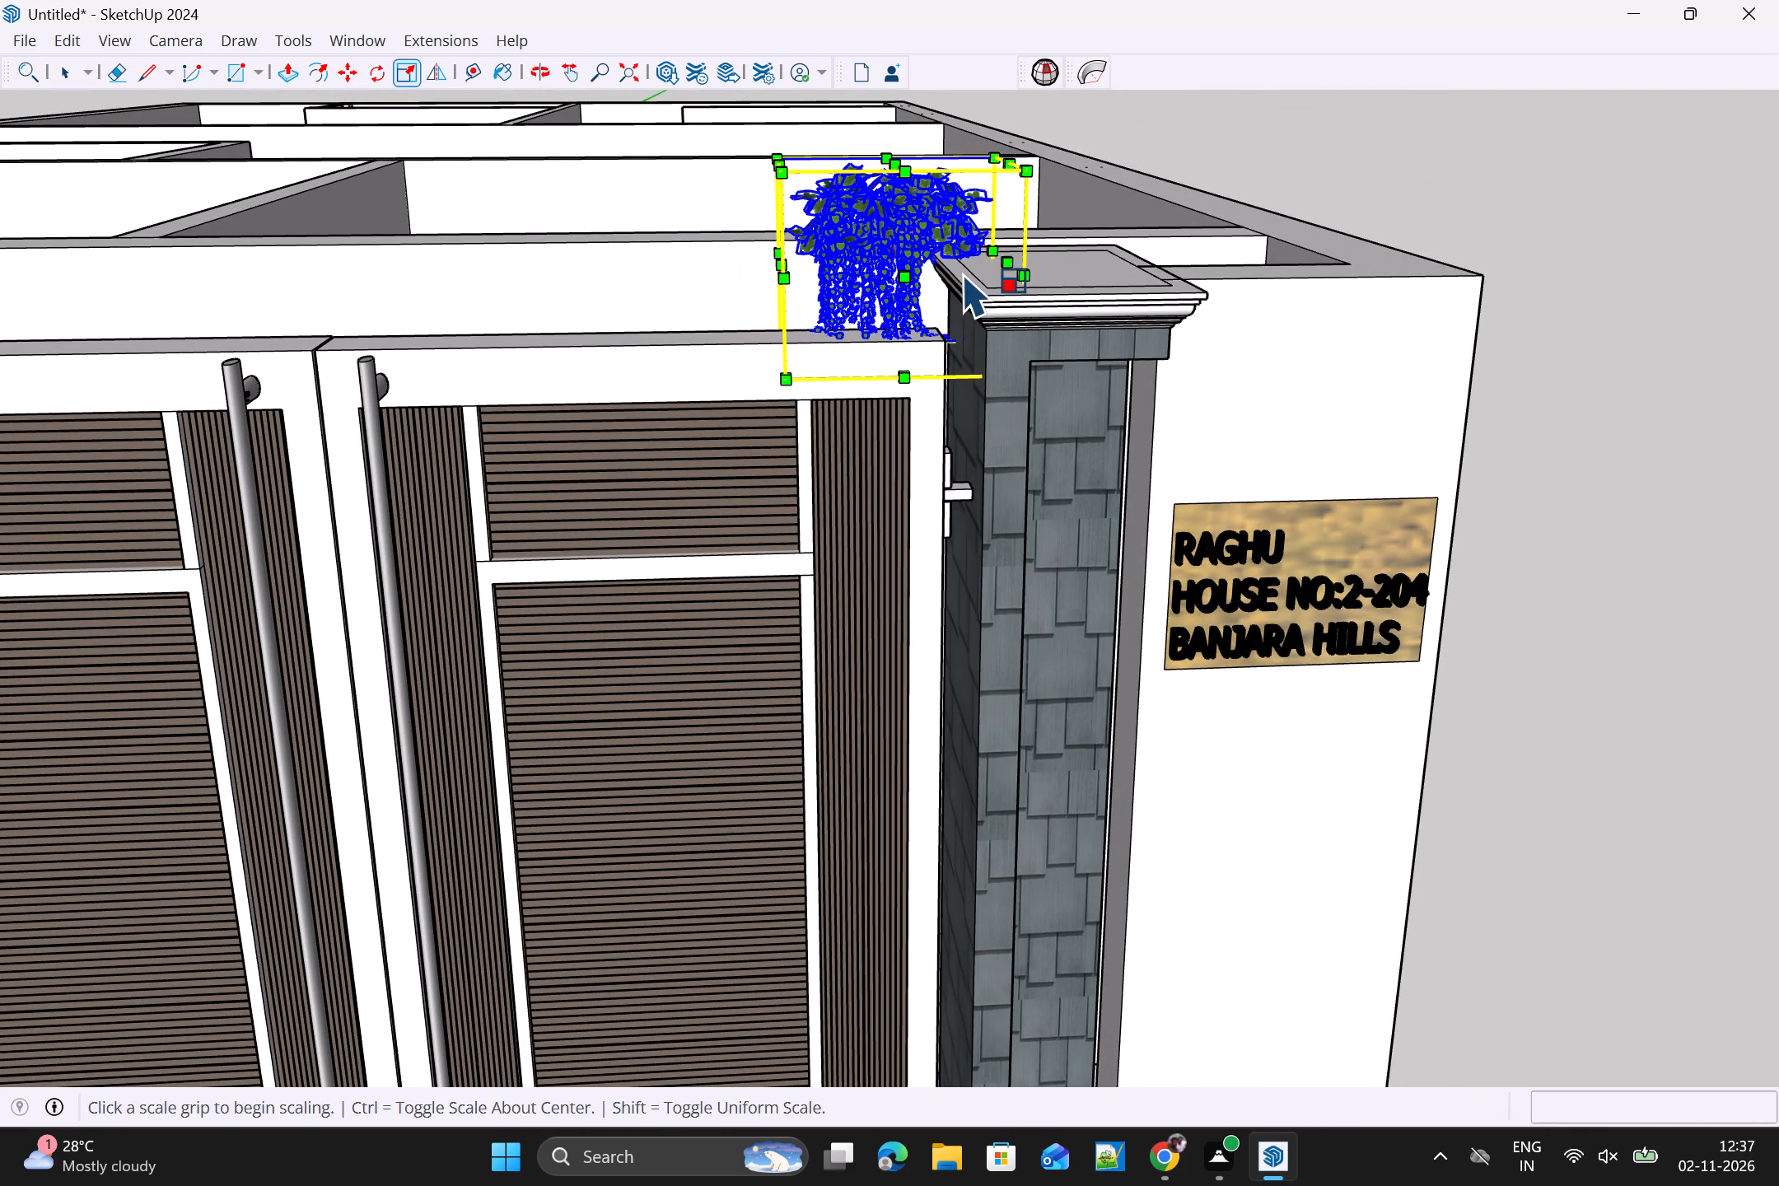
click(992, 249)
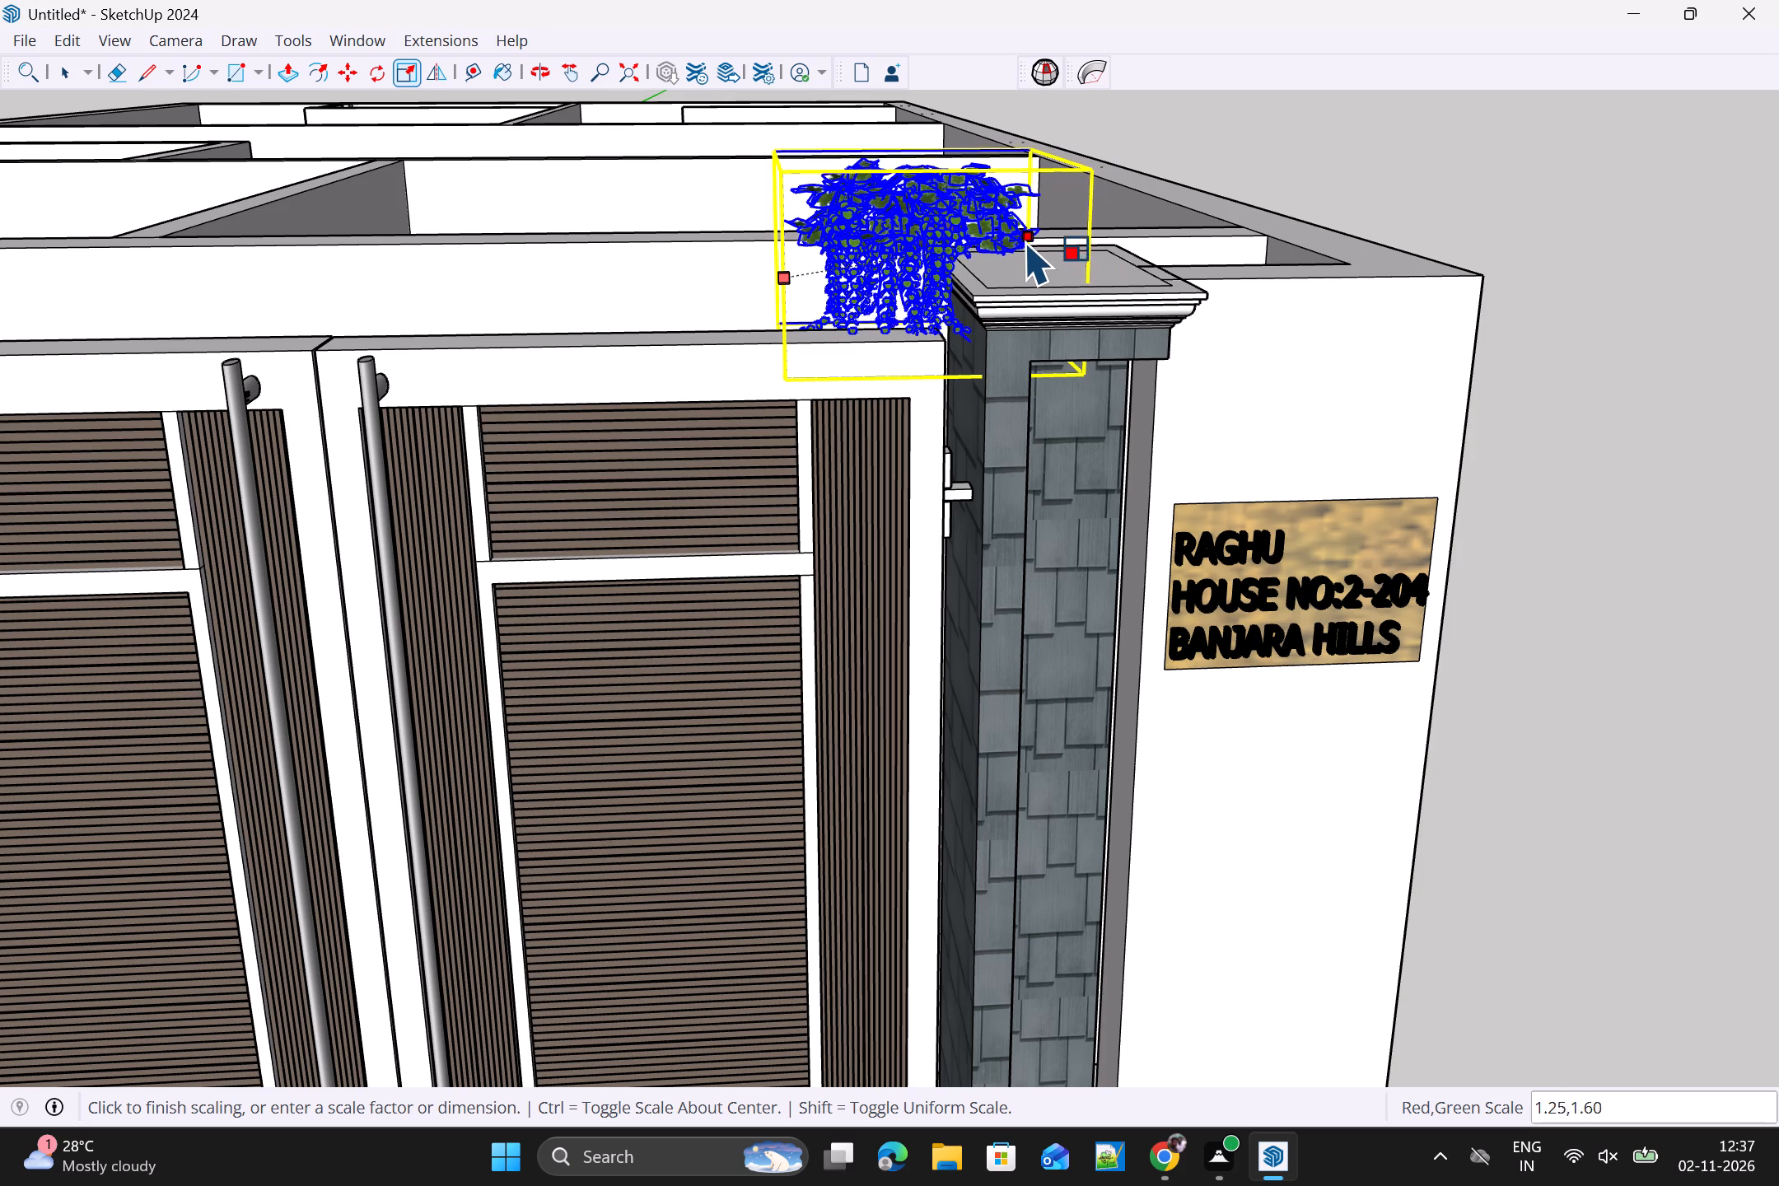
click(1015, 243)
Move the plant about 1' 8 11/16" from the gate to the nameplate-side pillar, and raise it to sit on the cap.
middle_drag(904, 287, 1342, 381)
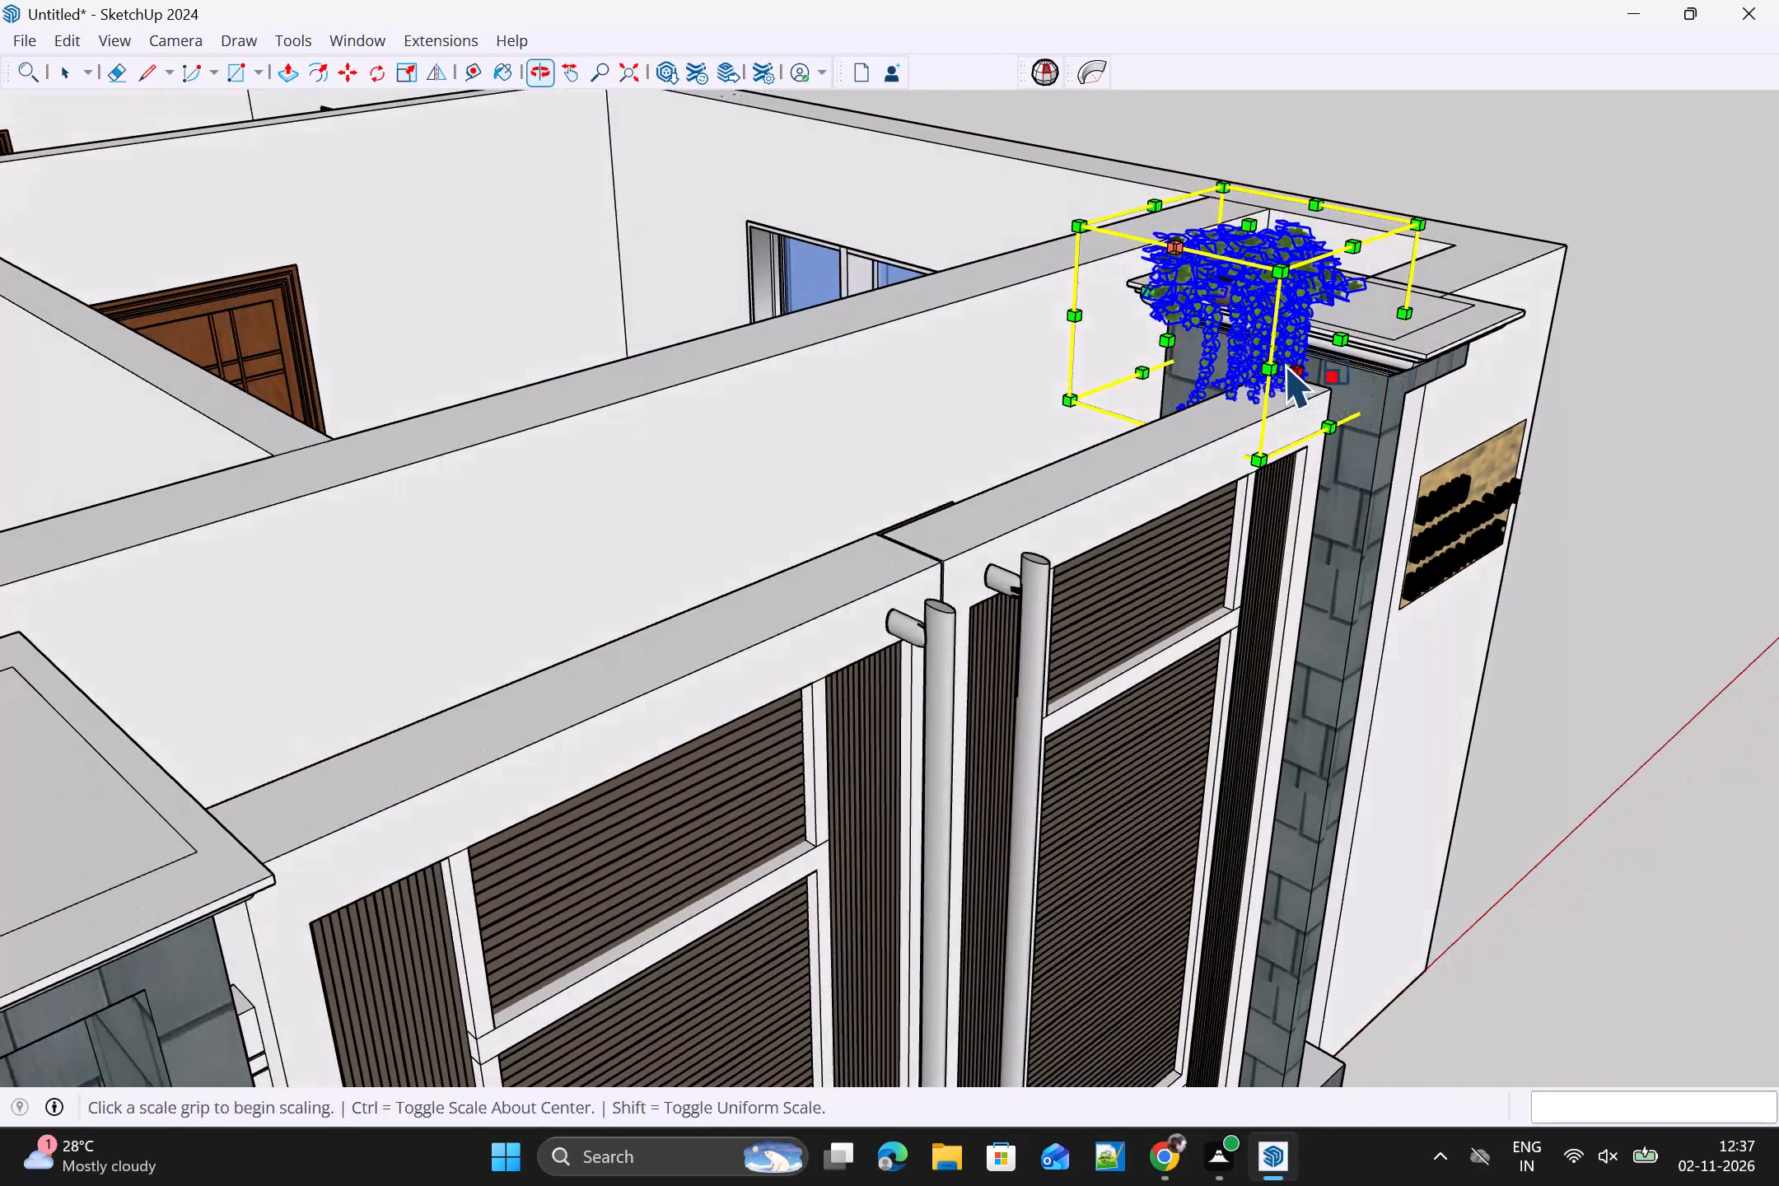
key(space)
click(1200, 320)
key(comma)
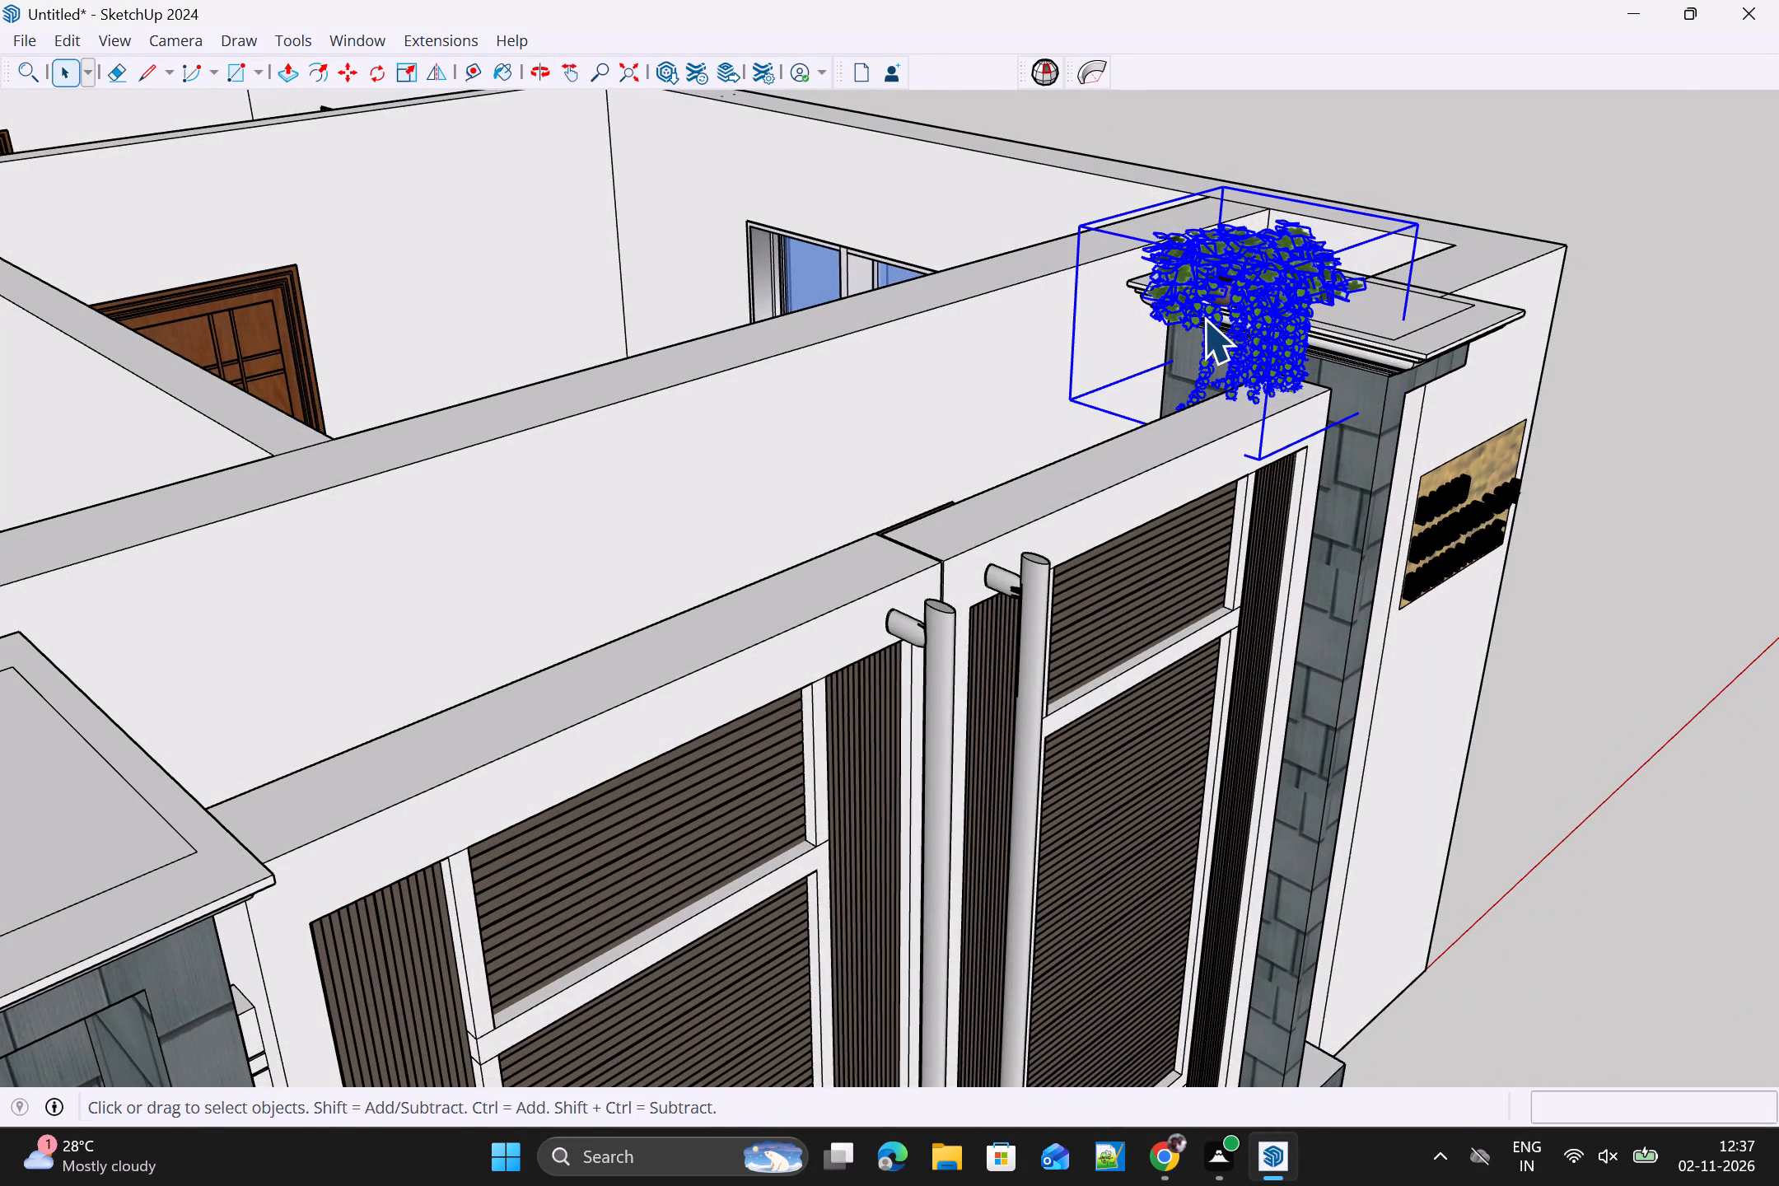
key(m)
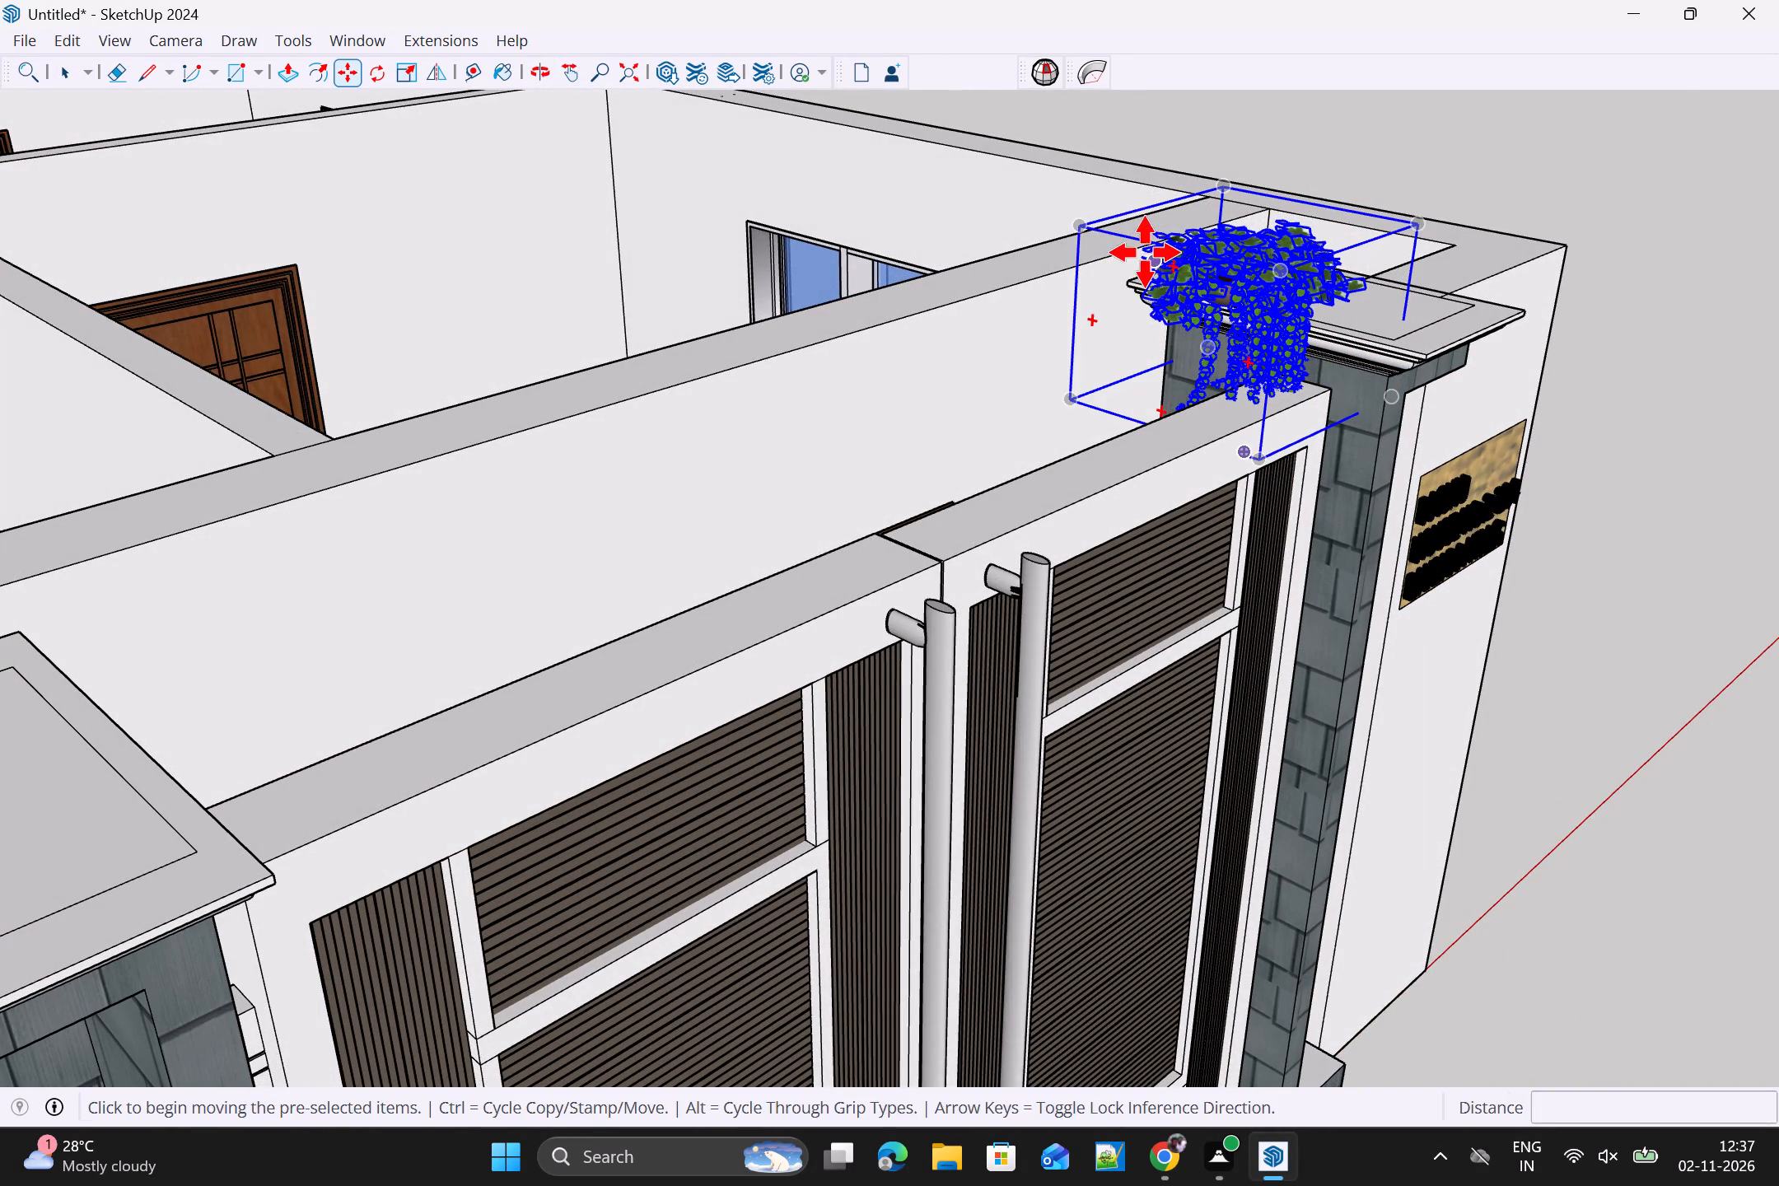
click(1145, 252)
click(1266, 213)
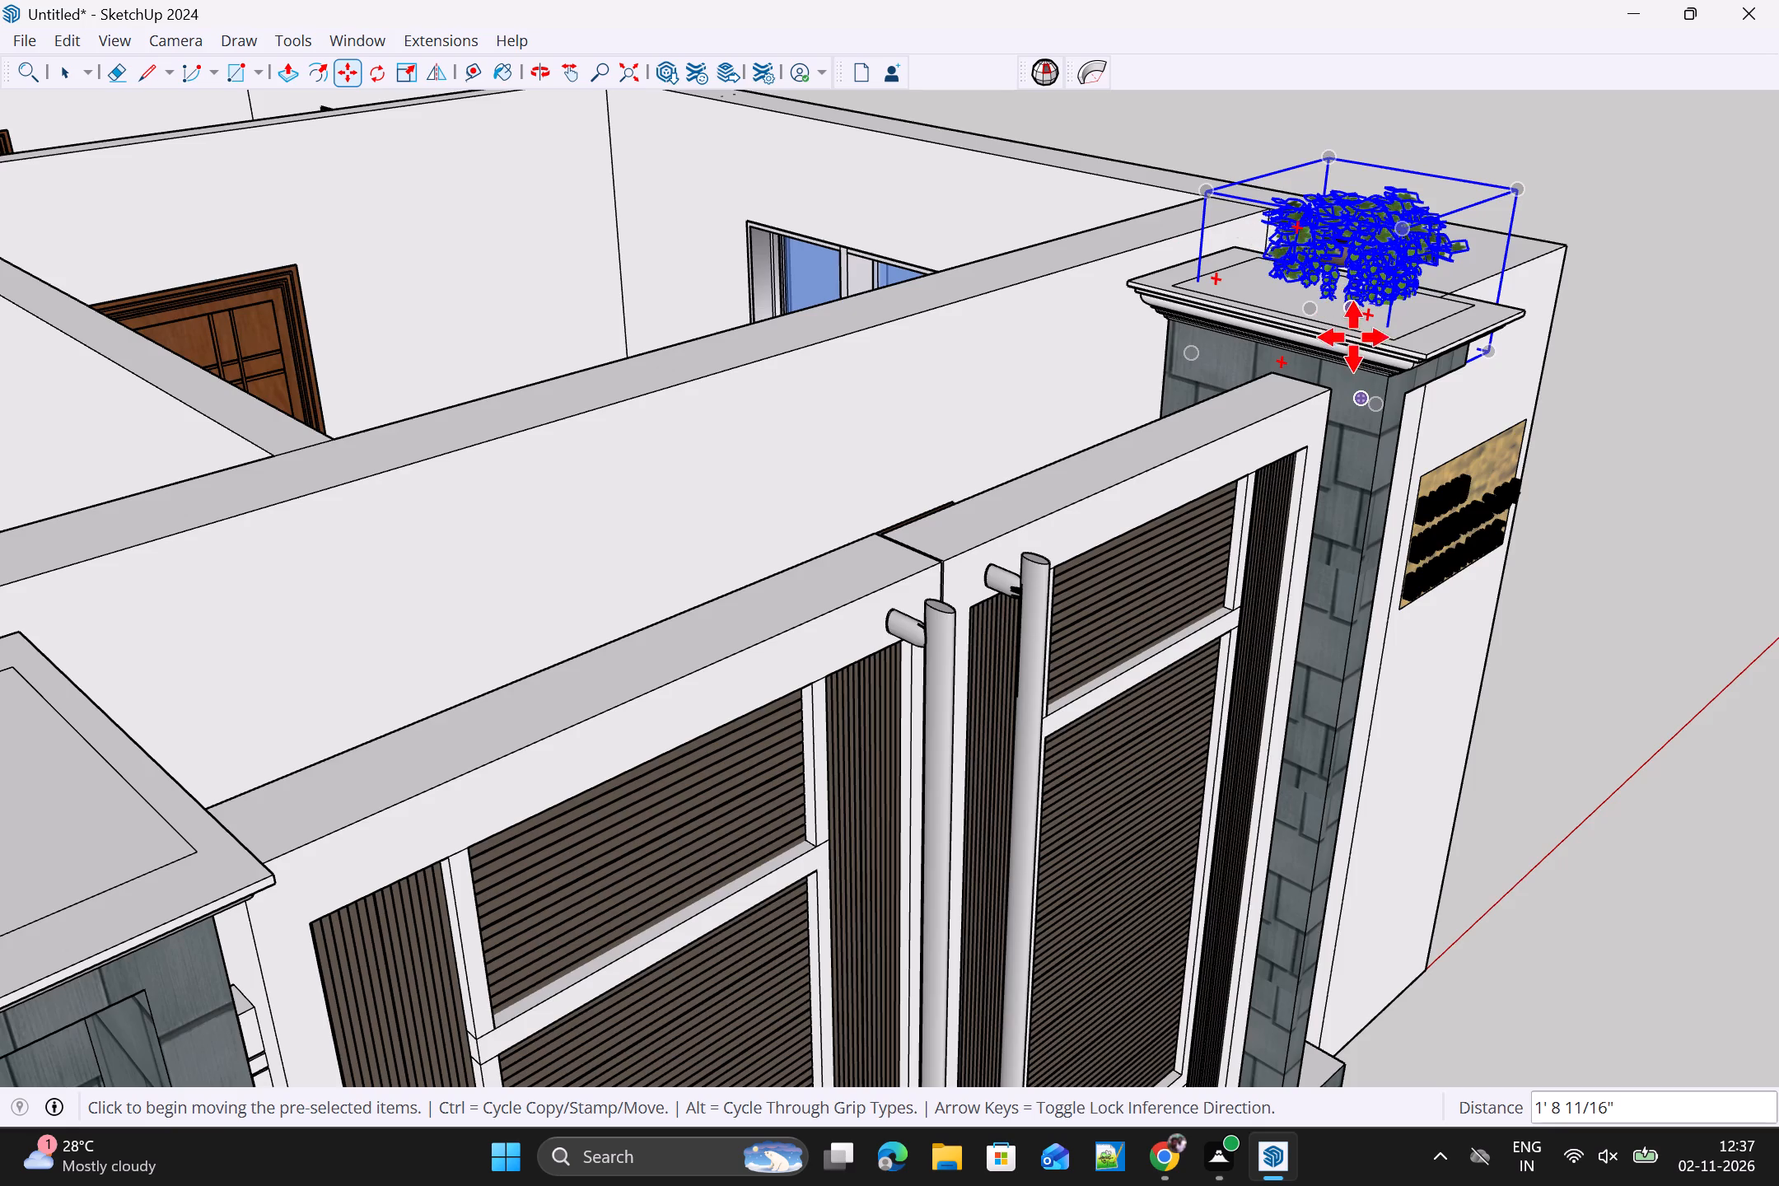
middle_drag(1345, 341, 965, 265)
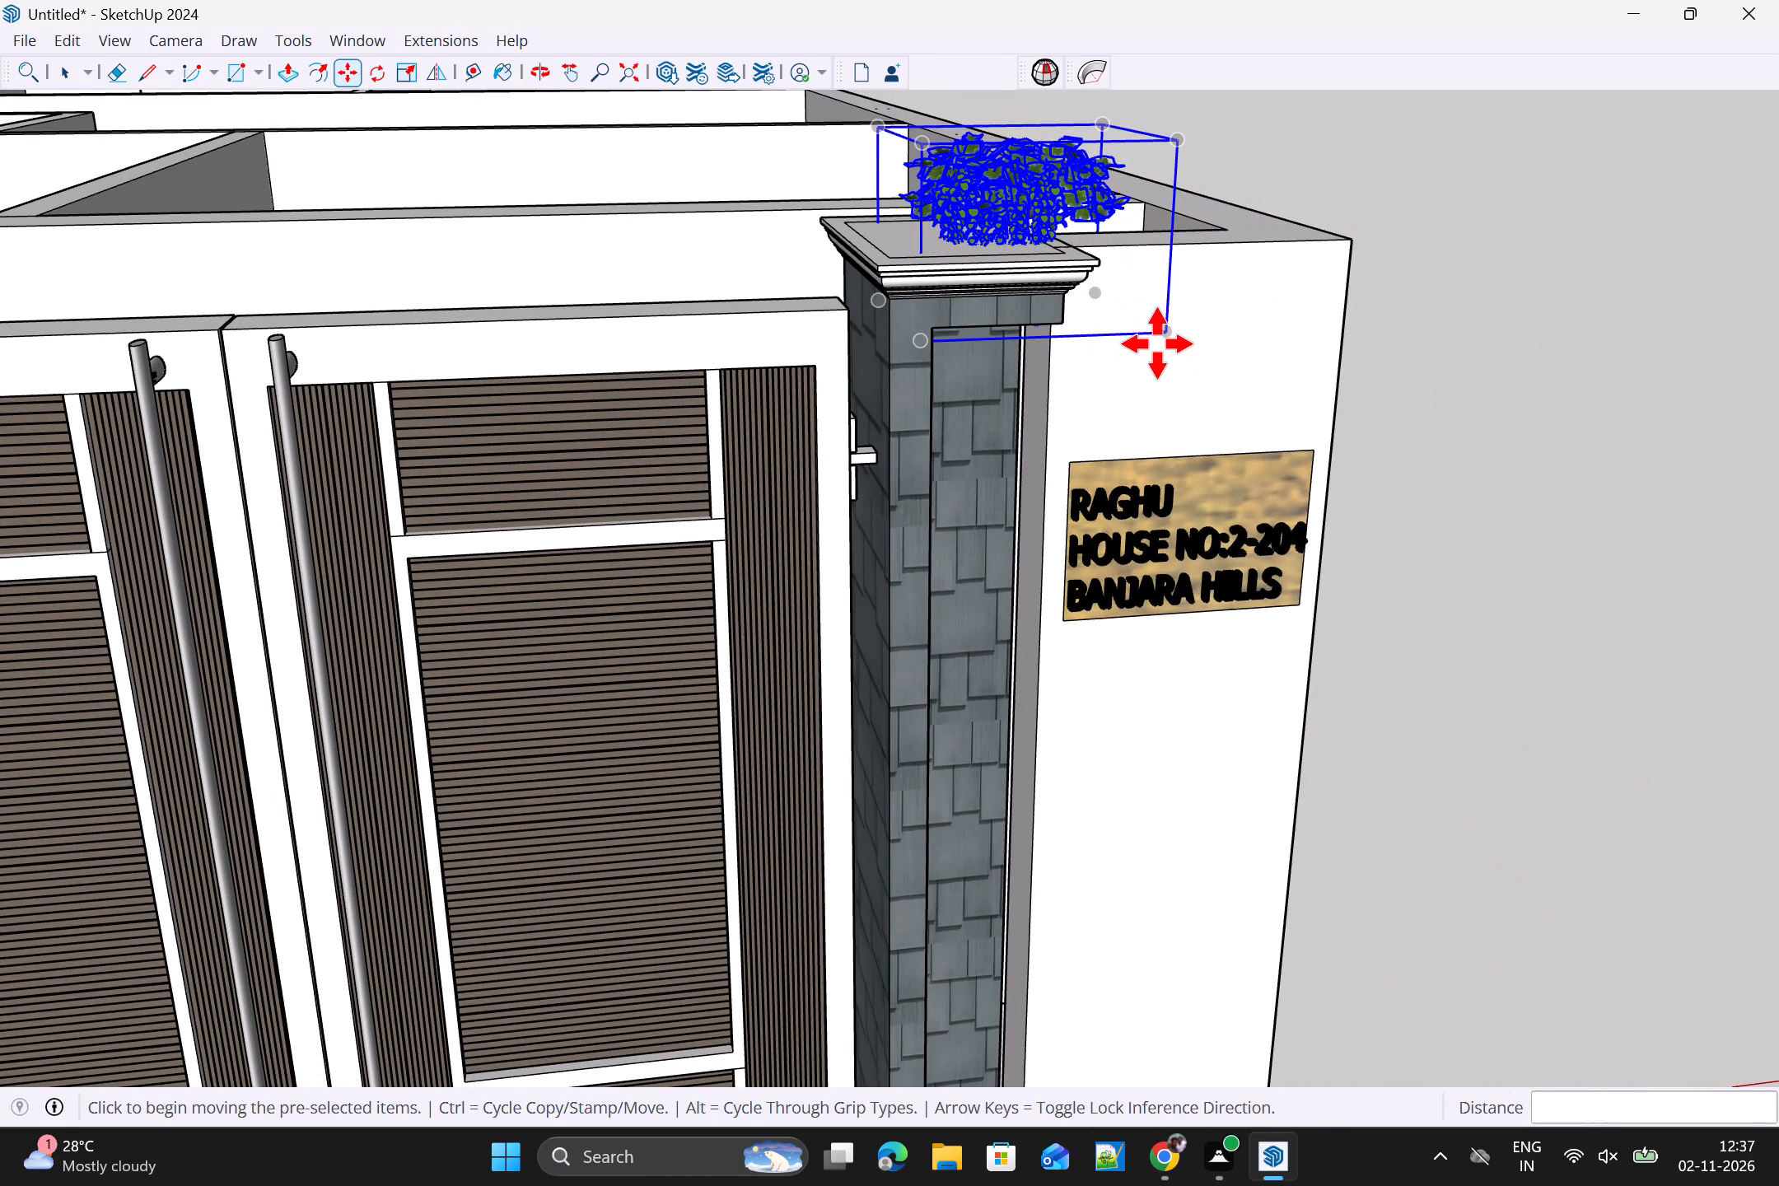
click(1162, 333)
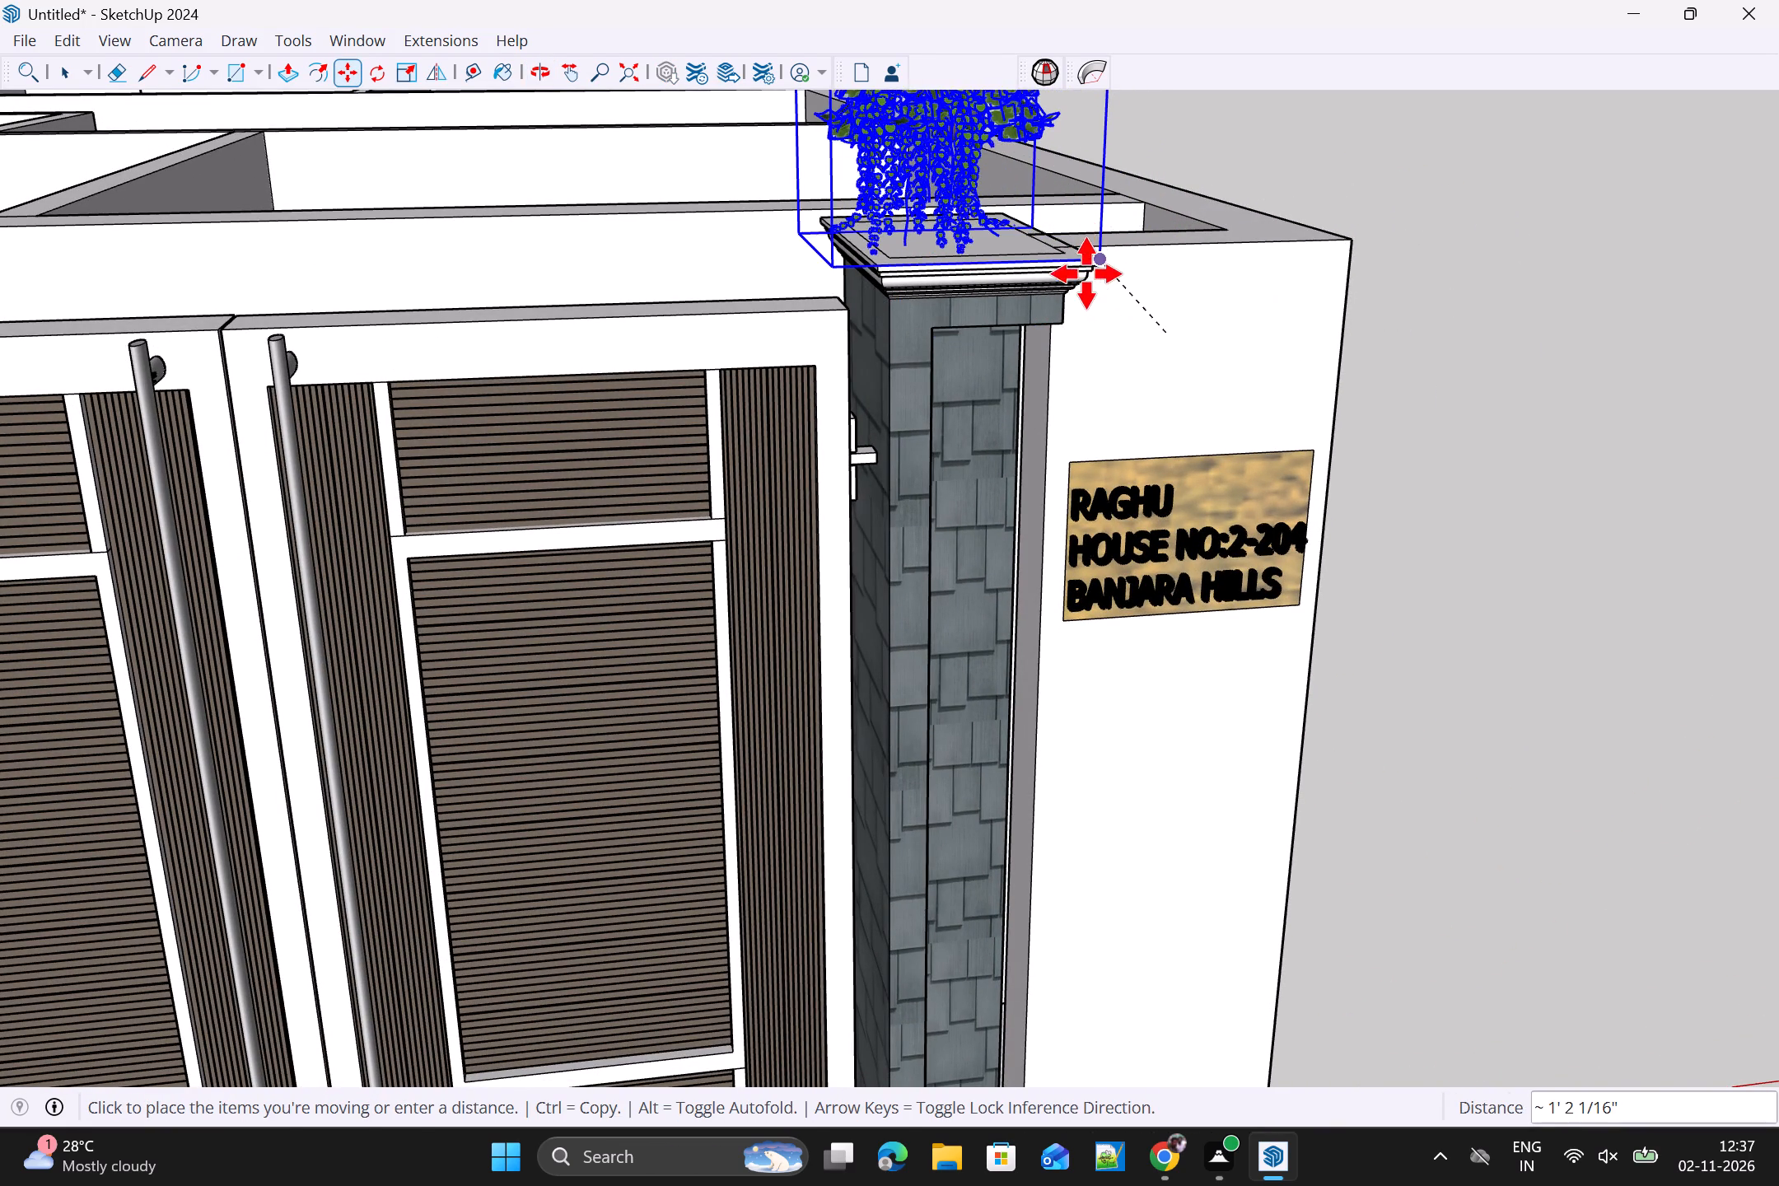
click(1103, 248)
Shift the plant in two moves of about 1' 9 15/16" and 1' 6 13/16" so it hangs at the front of the pillar.
middle_drag(1048, 289, 1347, 395)
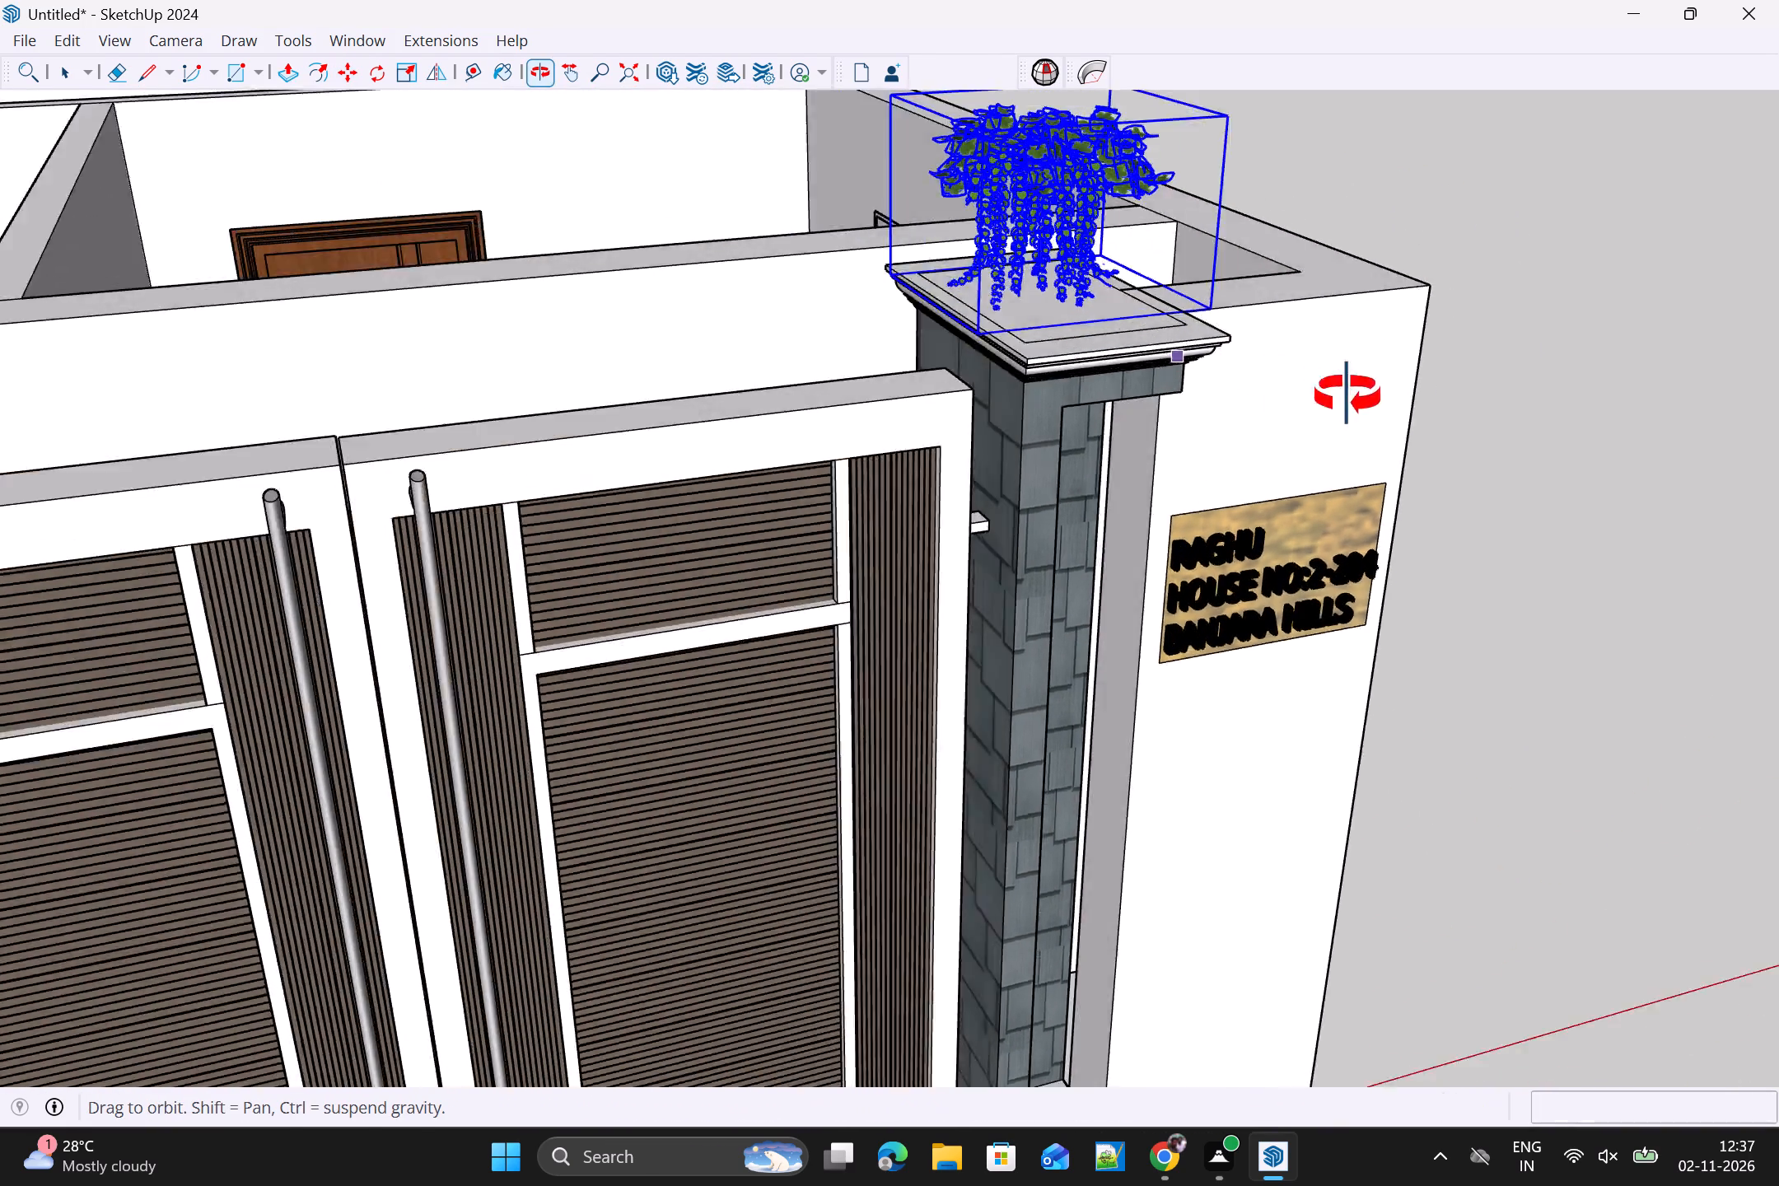
middle_drag(1347, 395, 1511, 414)
middle_drag(1255, 274, 1469, 388)
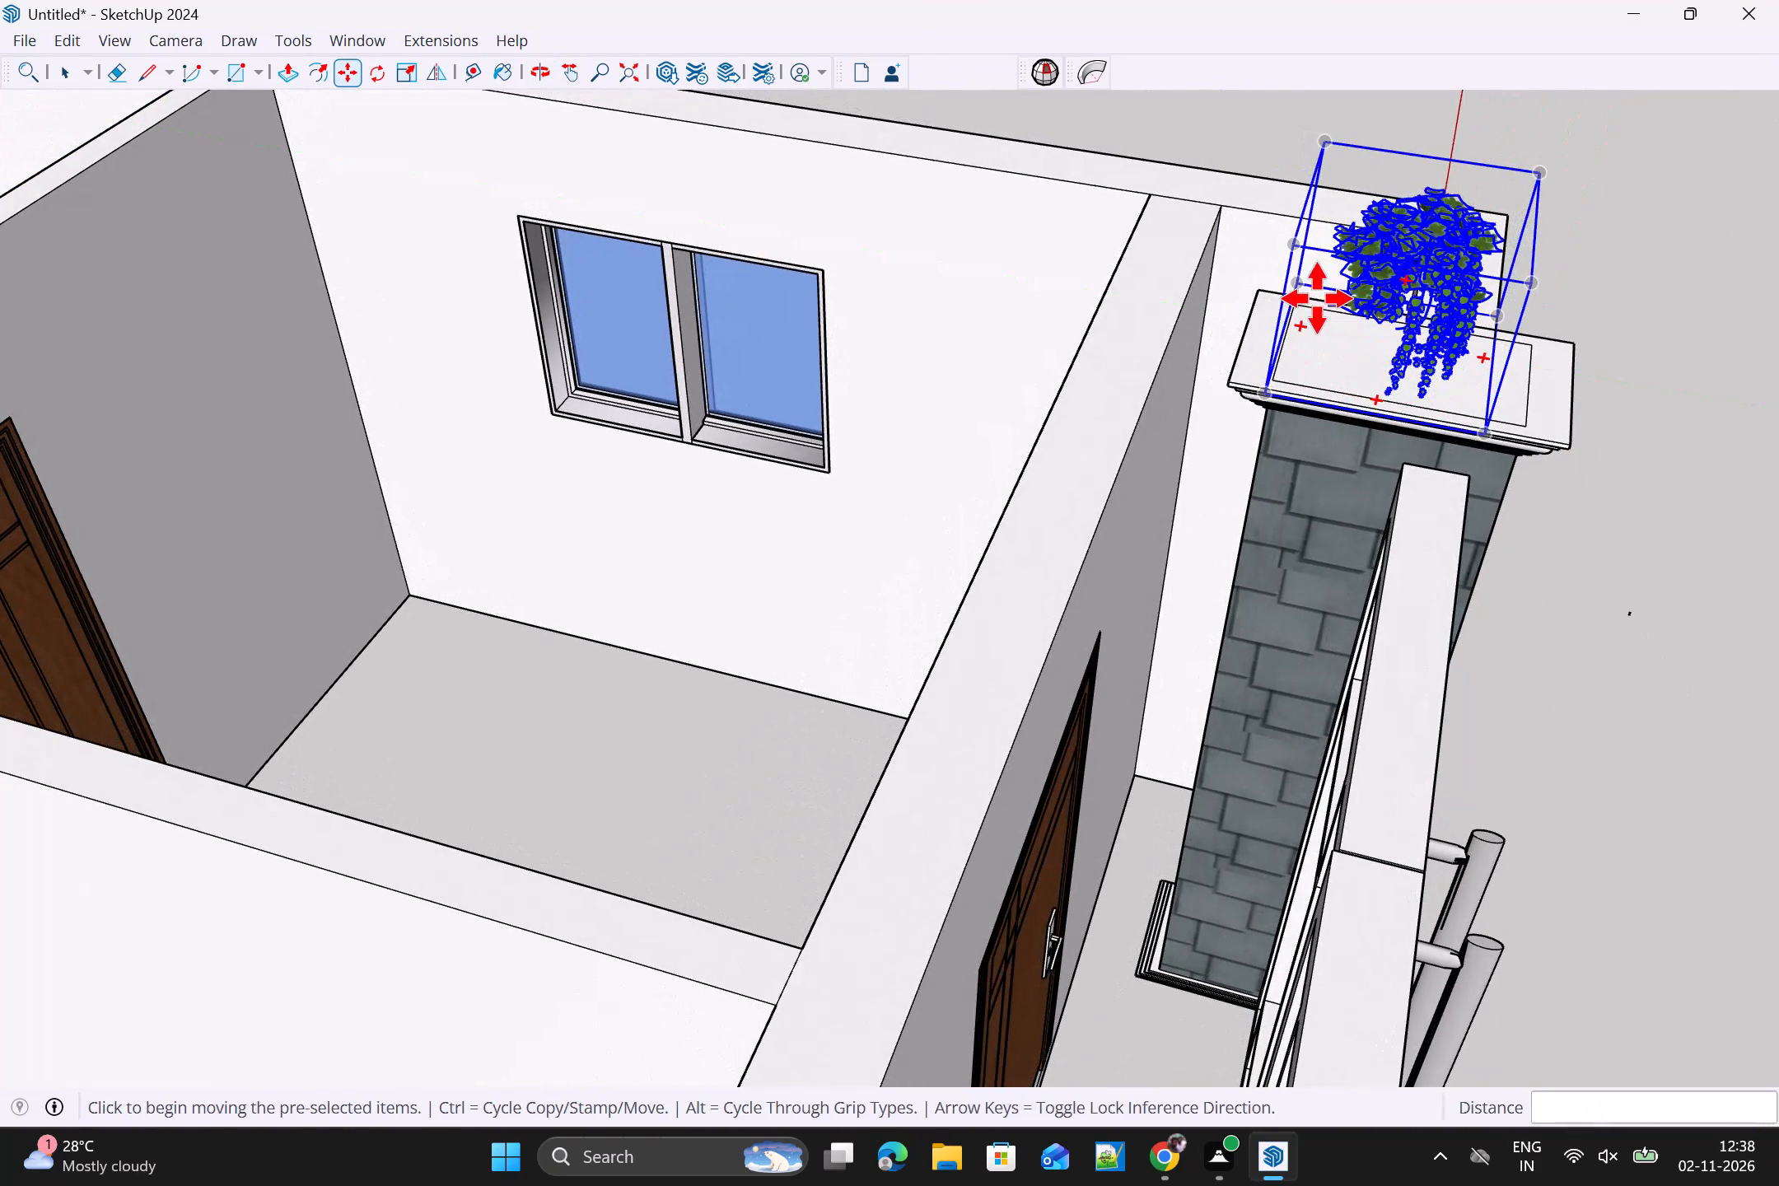
click(1297, 292)
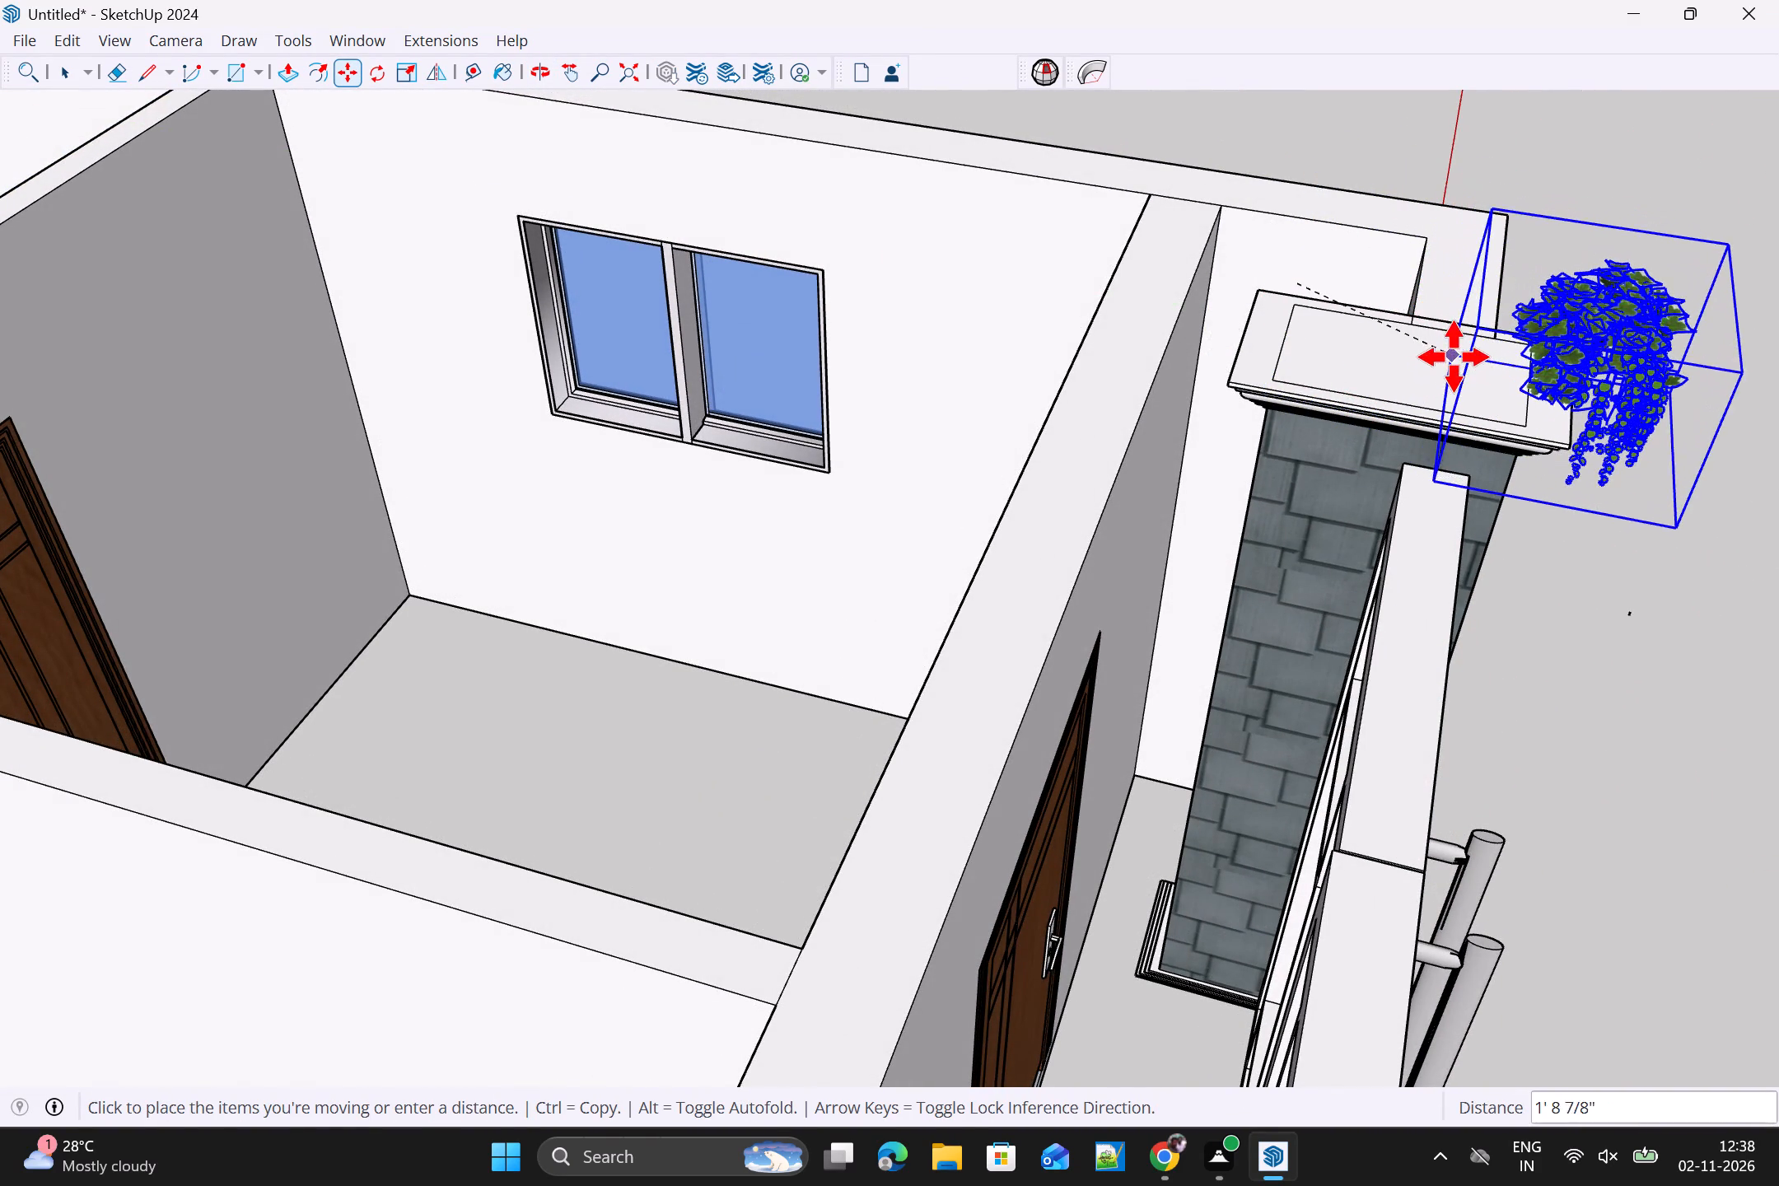
click(1428, 378)
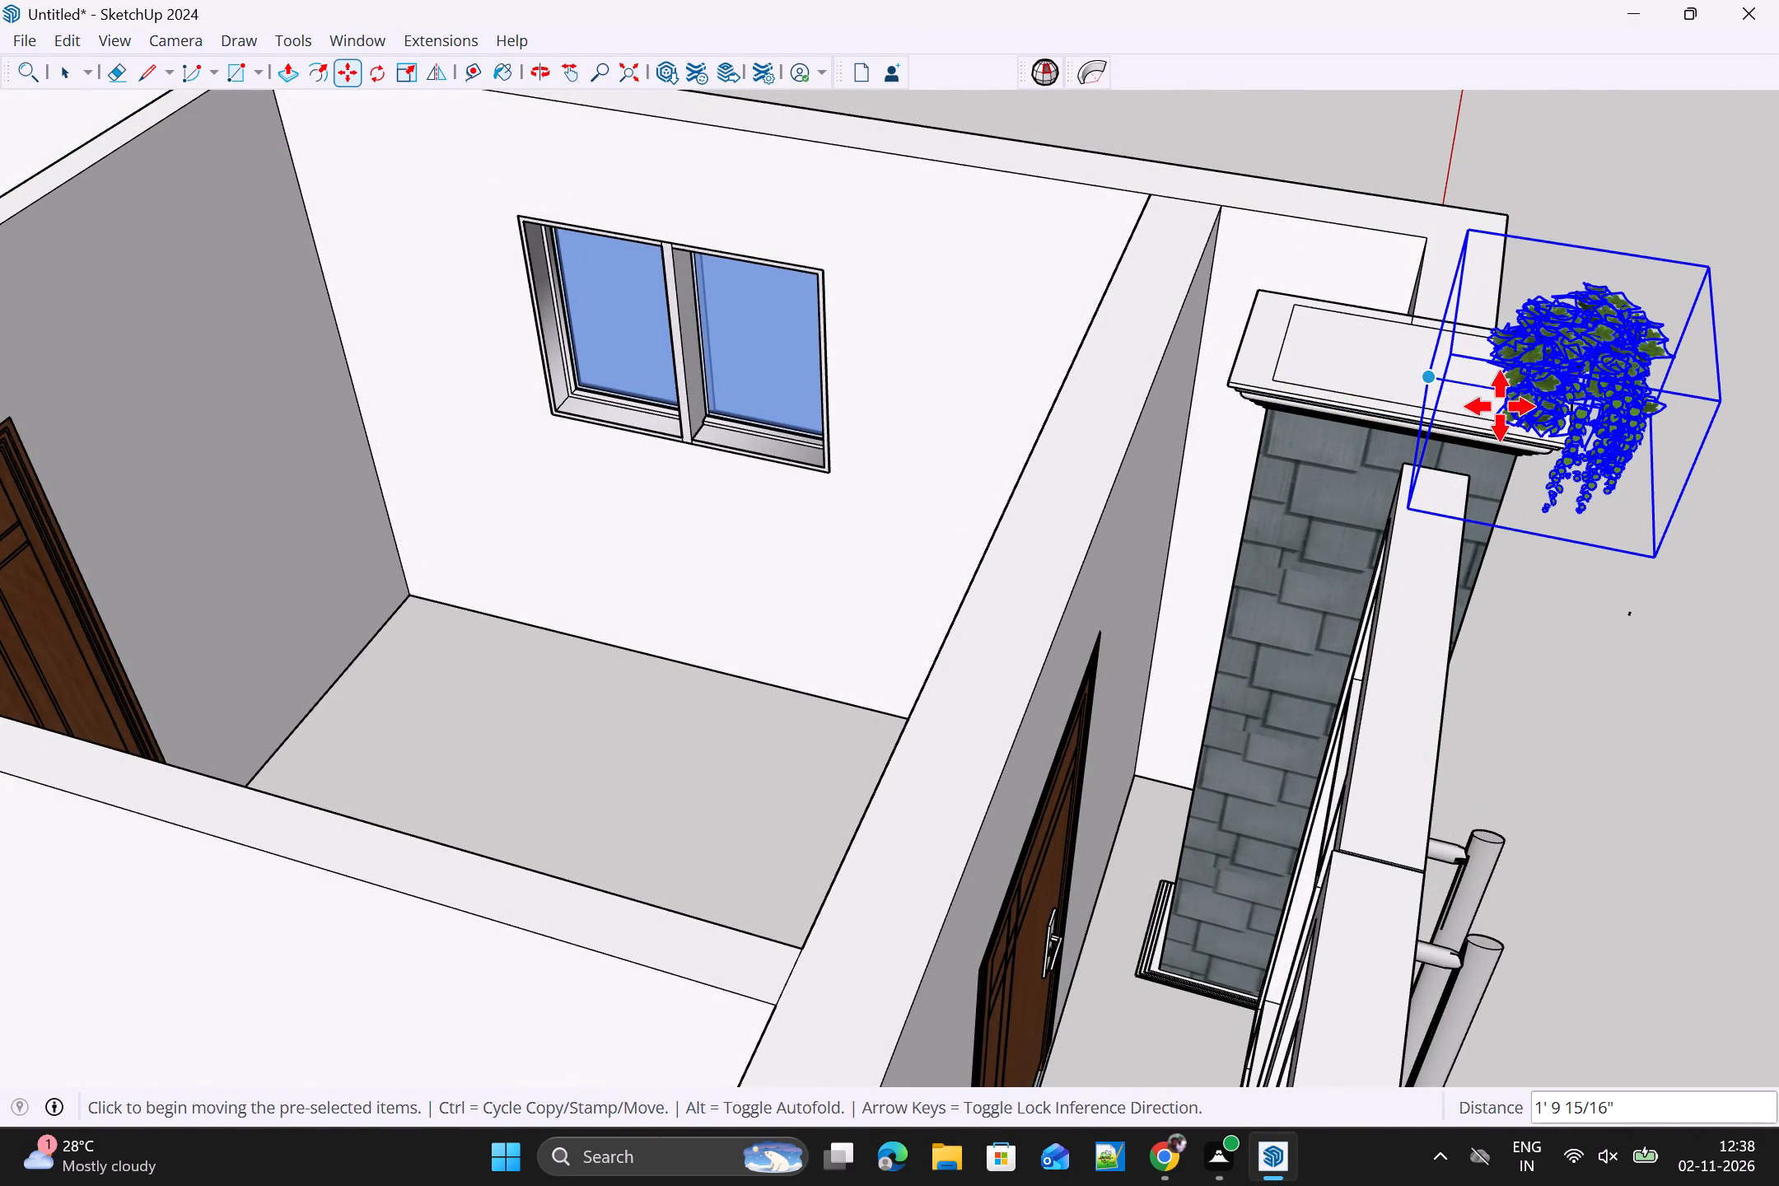
middle_drag(1652, 478, 879, 369)
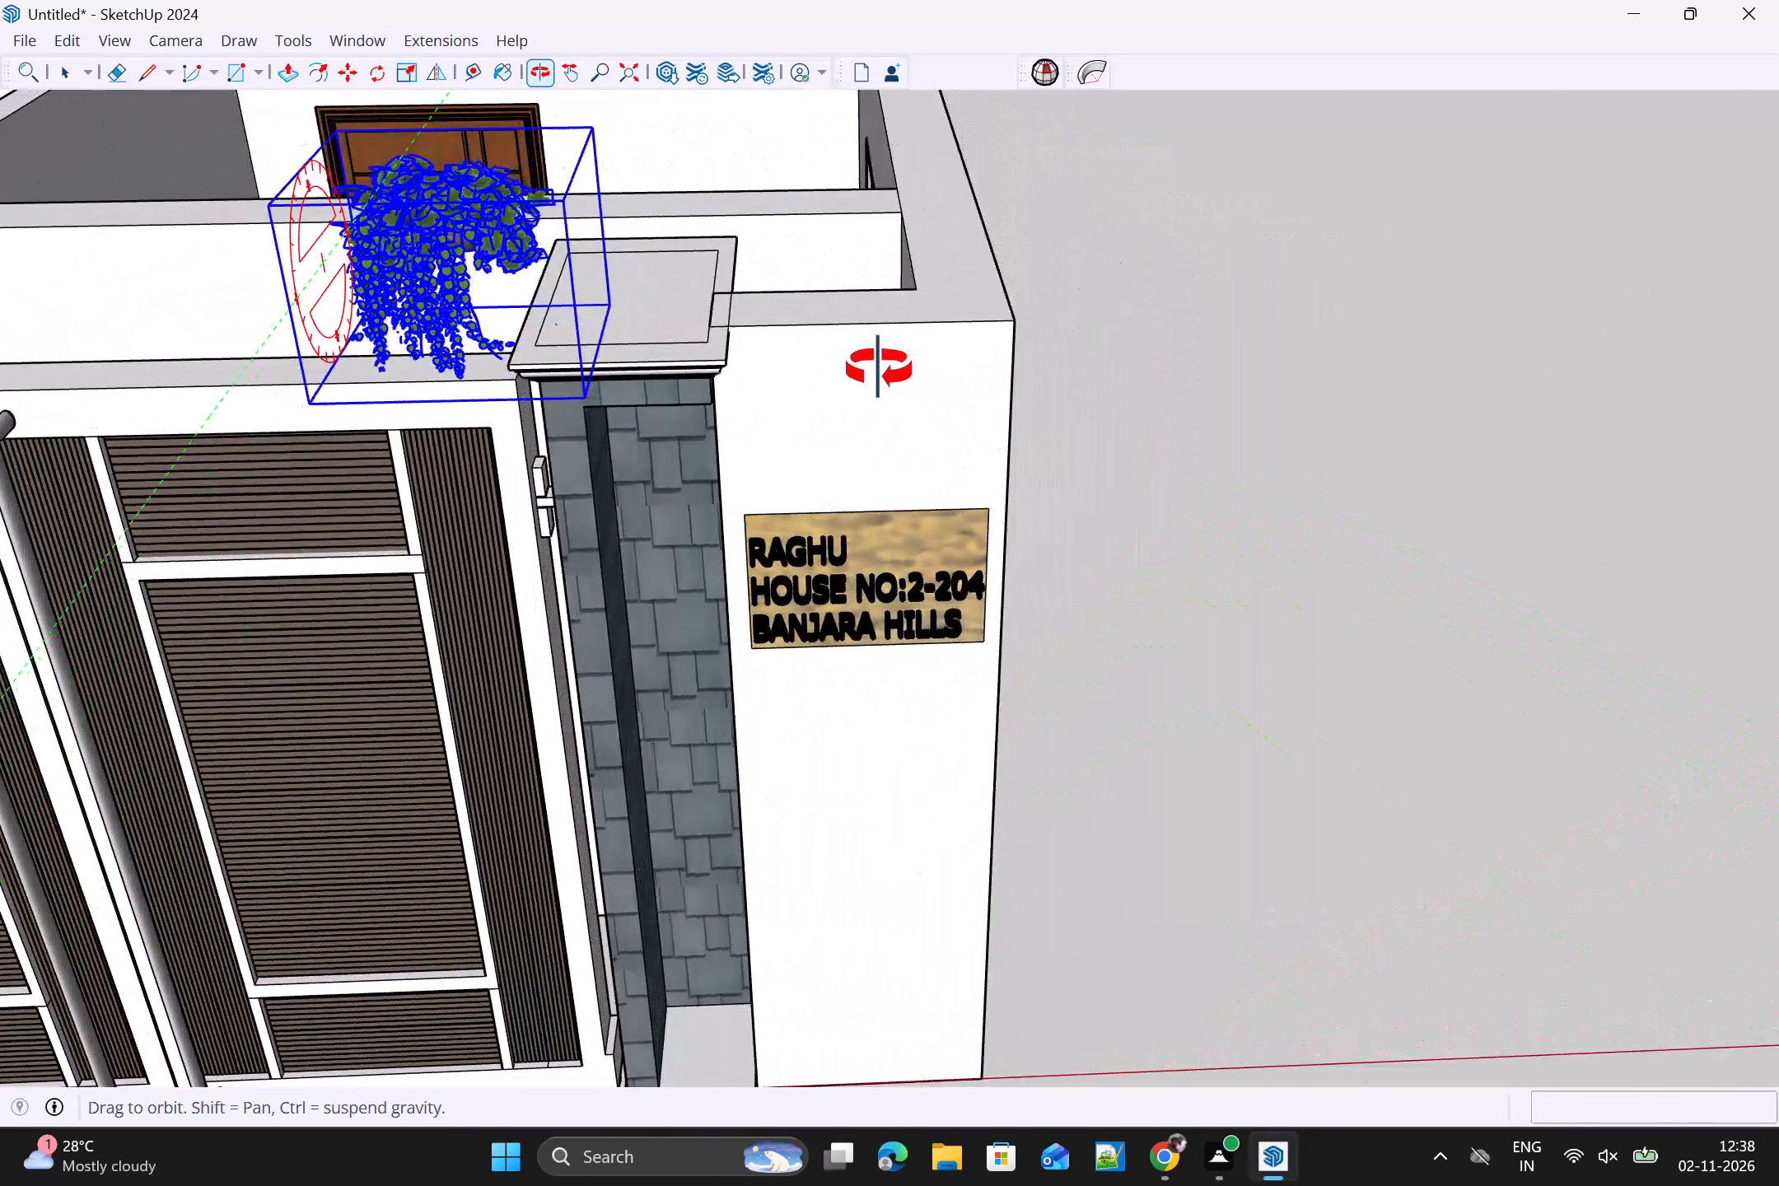
middle_drag(879, 369, 874, 369)
drag(591, 308, 600, 317)
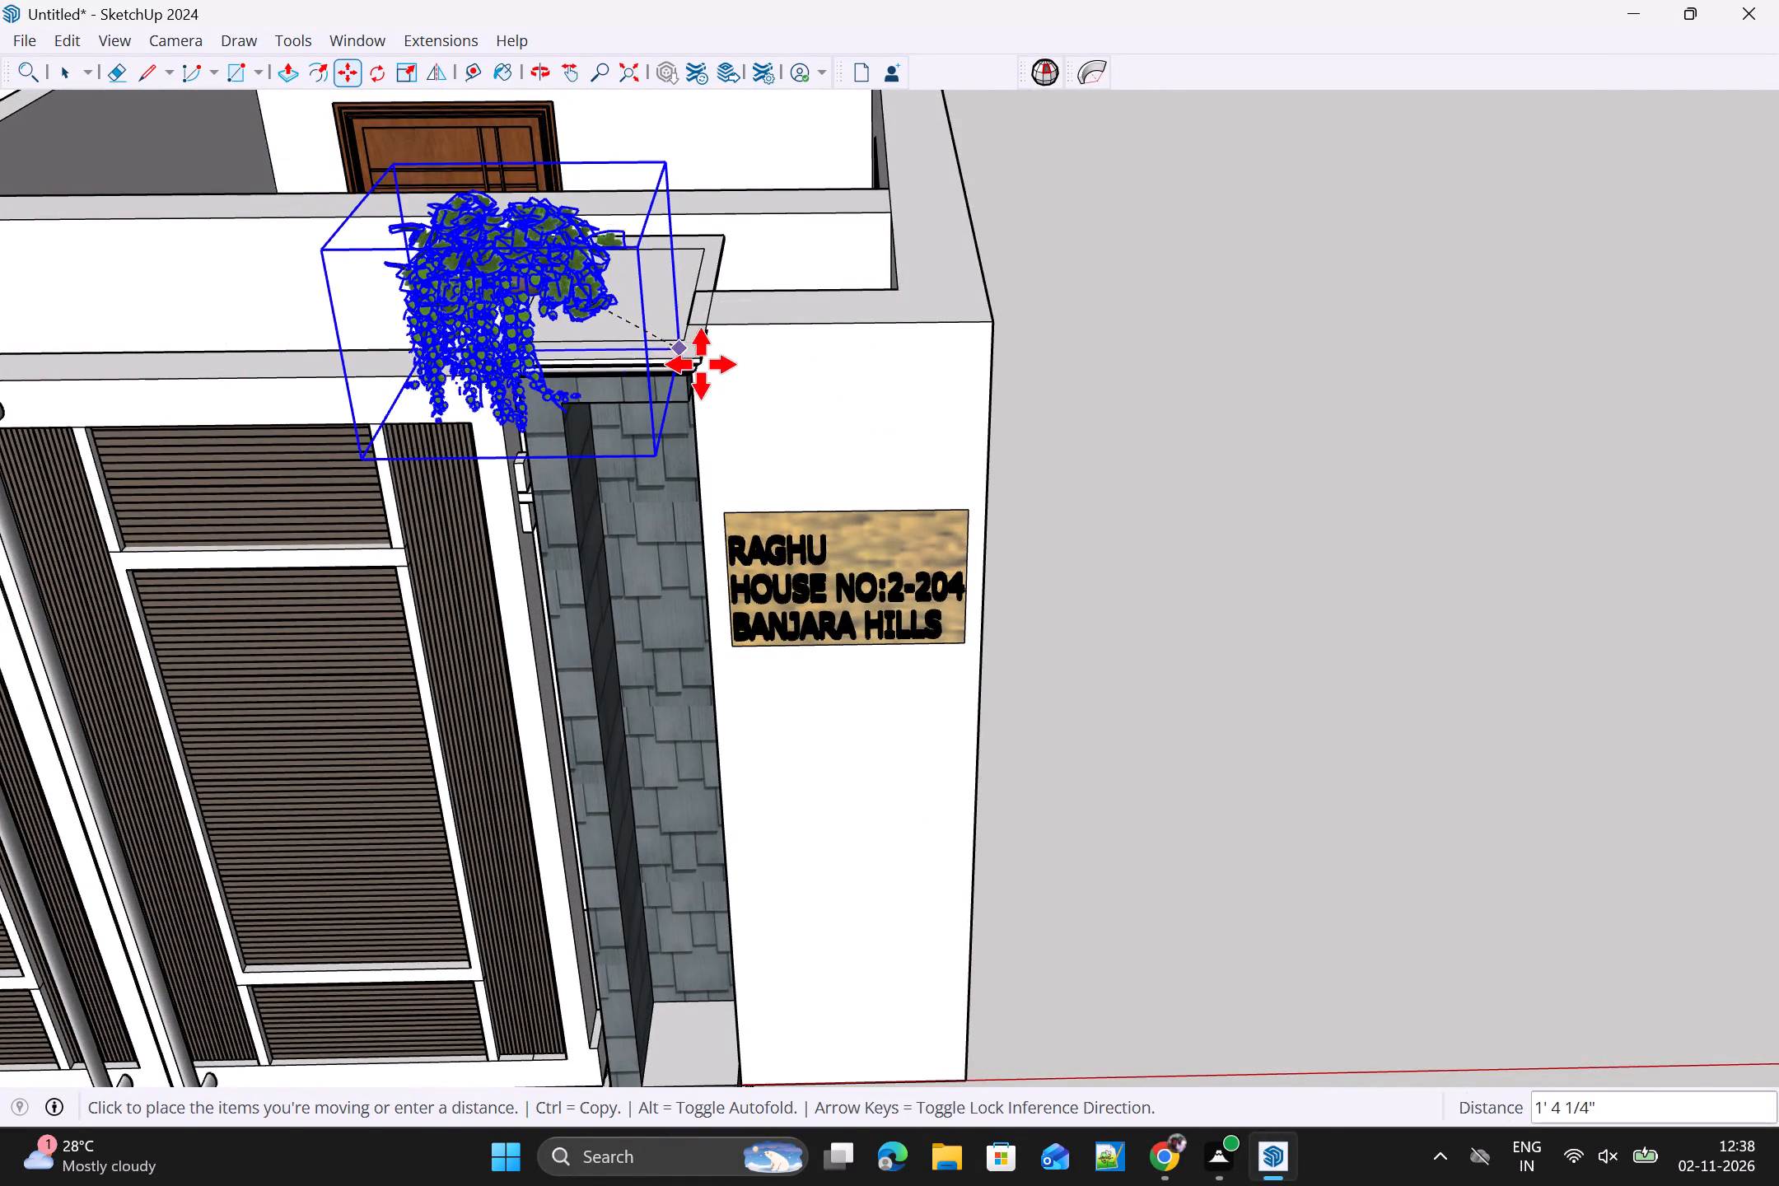
click(759, 375)
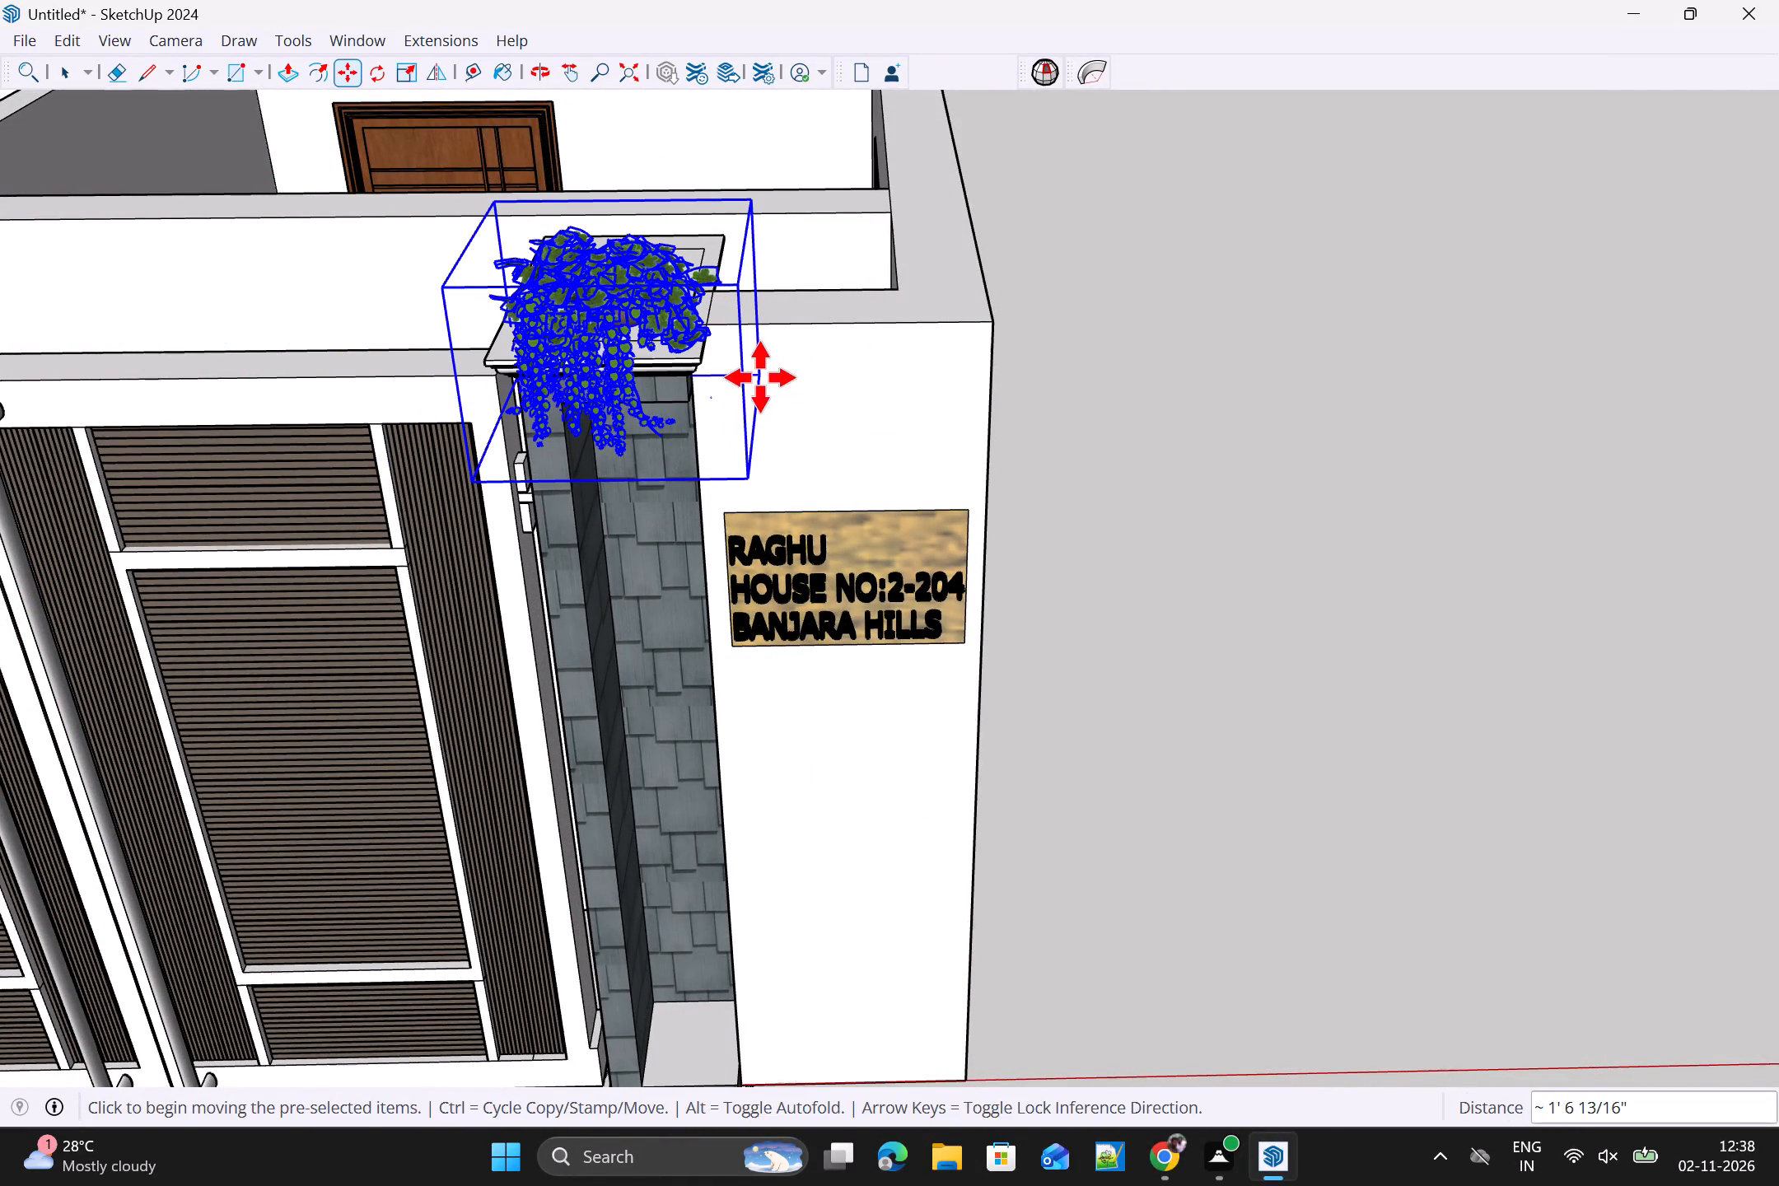
Move the trailing plant about 3' 2 15/16" from the pillar's front toward the nameplate wall.
middle_drag(950, 390, 318, 522)
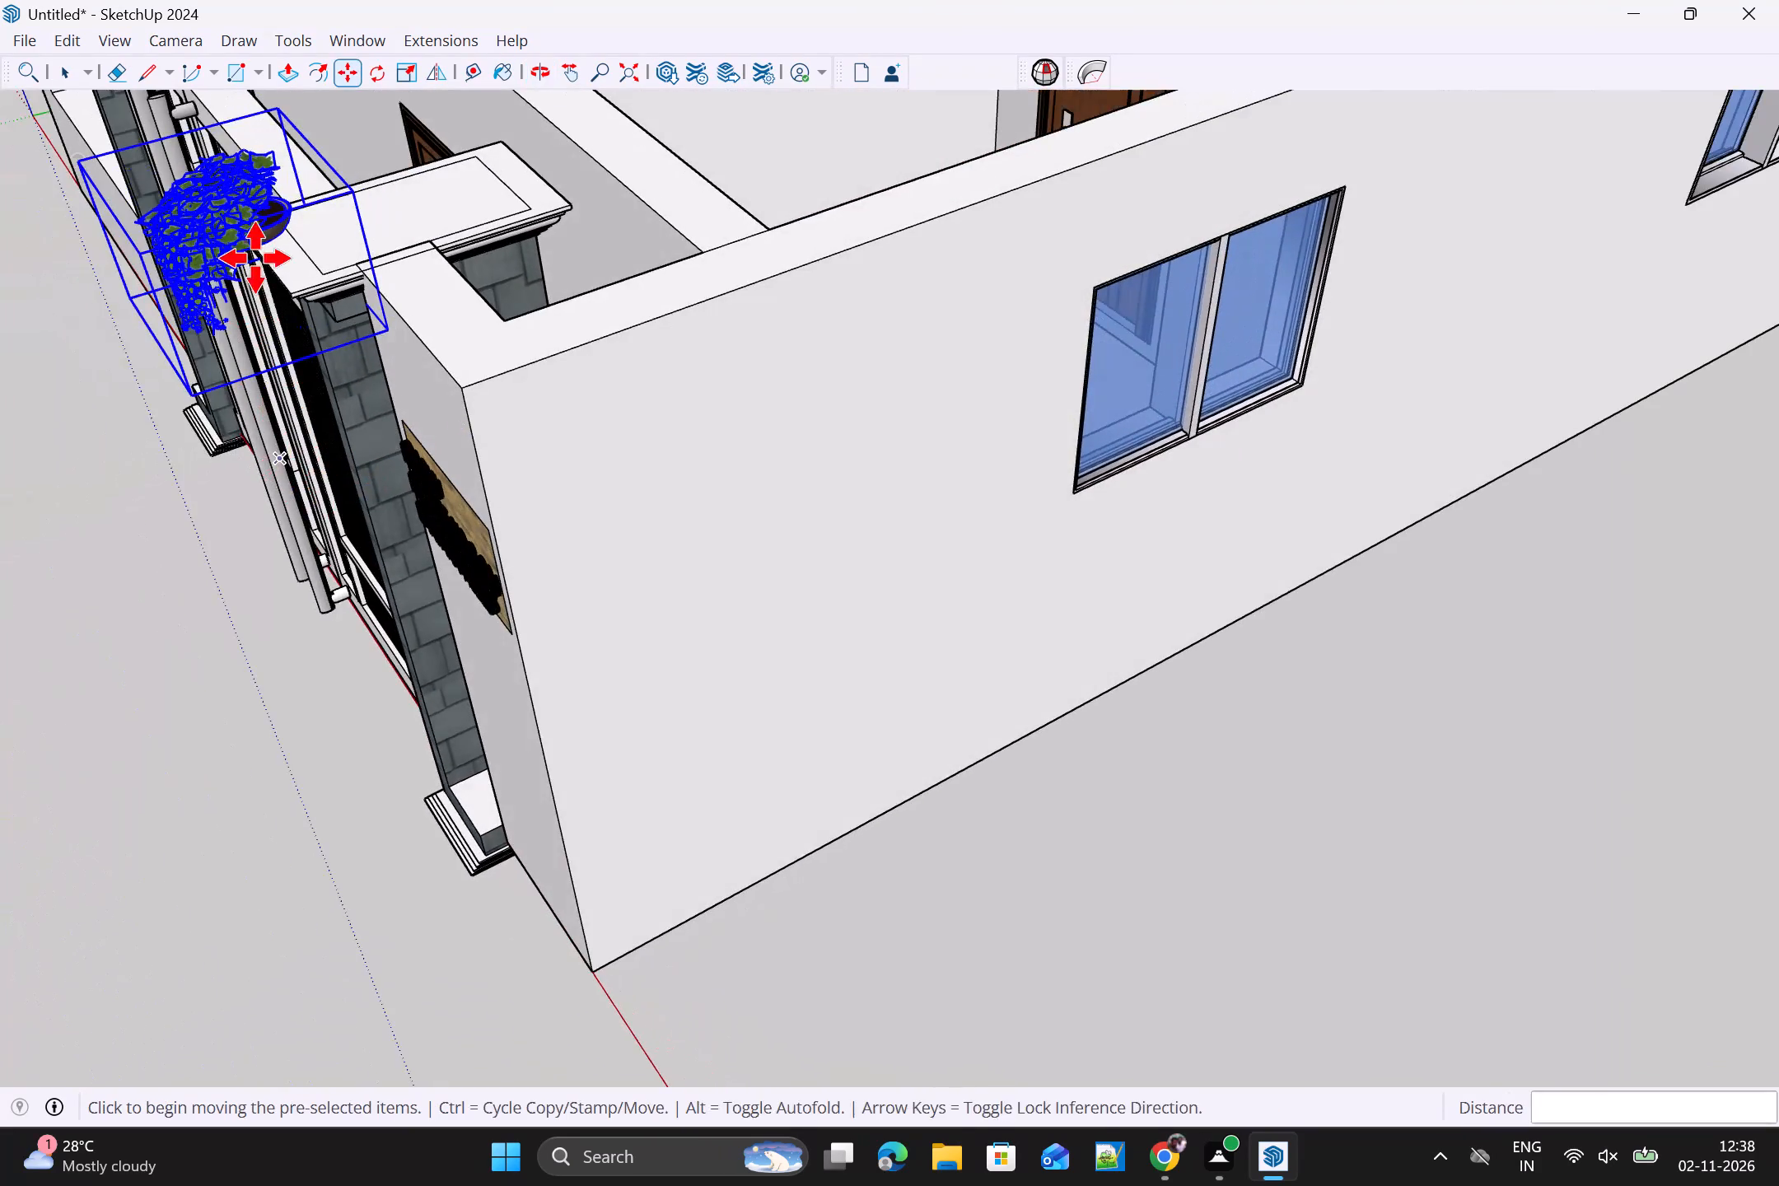
scroll(254, 253, up, 3)
middle_drag(271, 259, 208, 204)
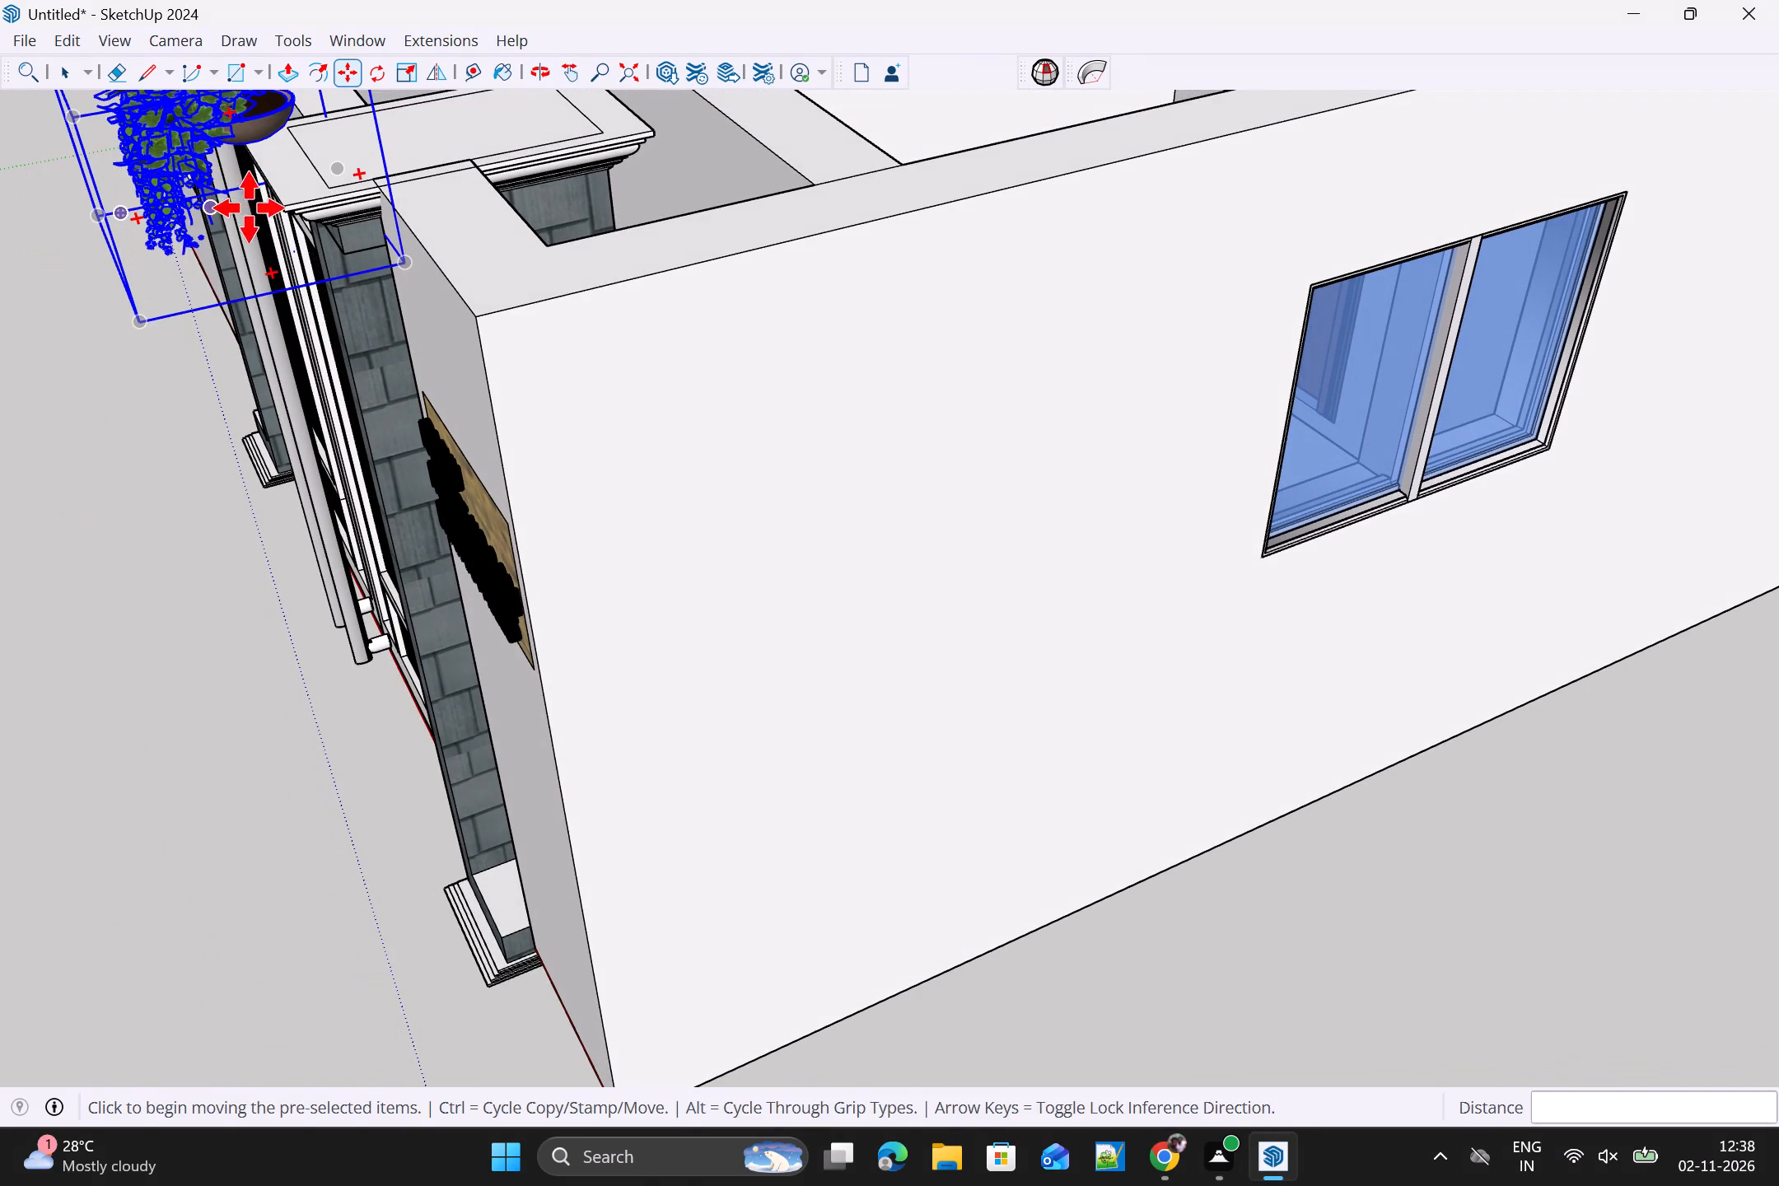
shift+middle_drag(260, 207, 323, 297)
middle_drag(373, 287, 241, 198)
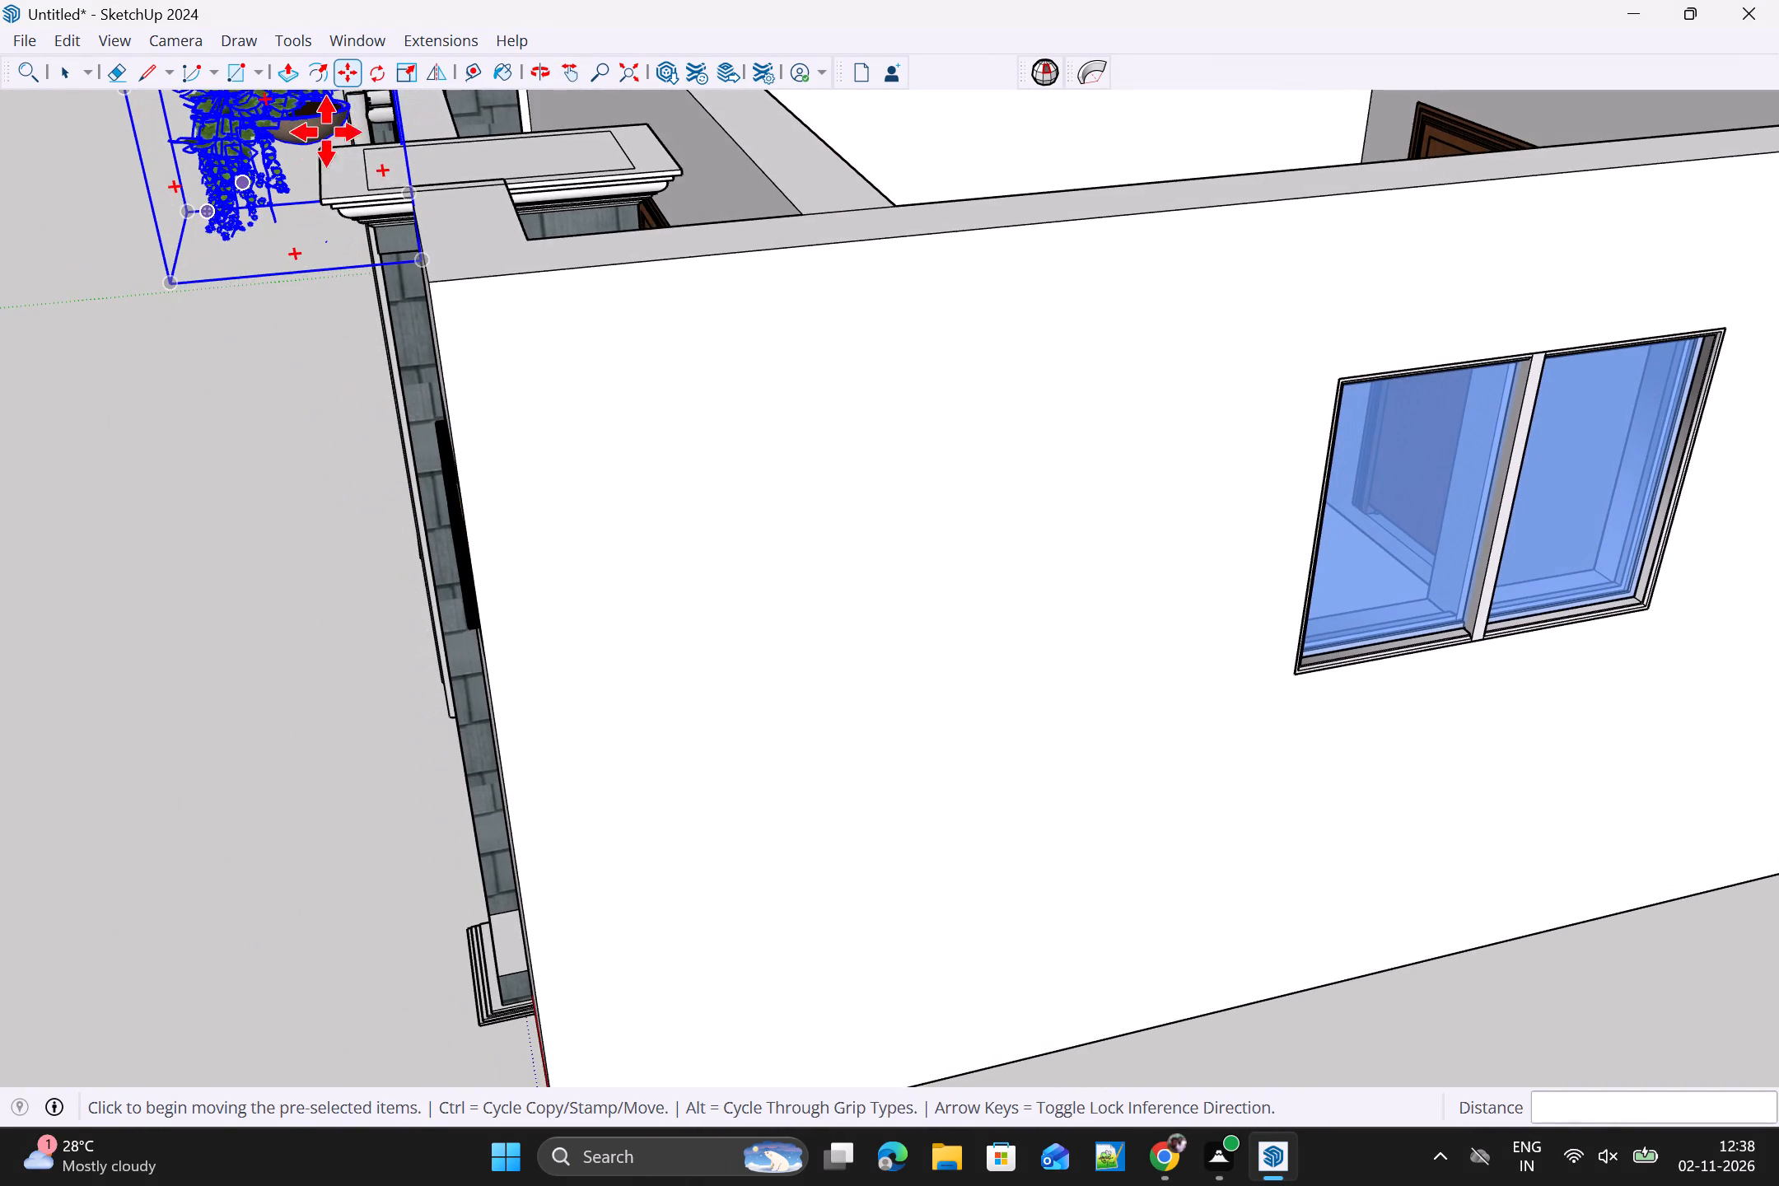
scroll(374, 170, up, 2)
drag(410, 201, 418, 201)
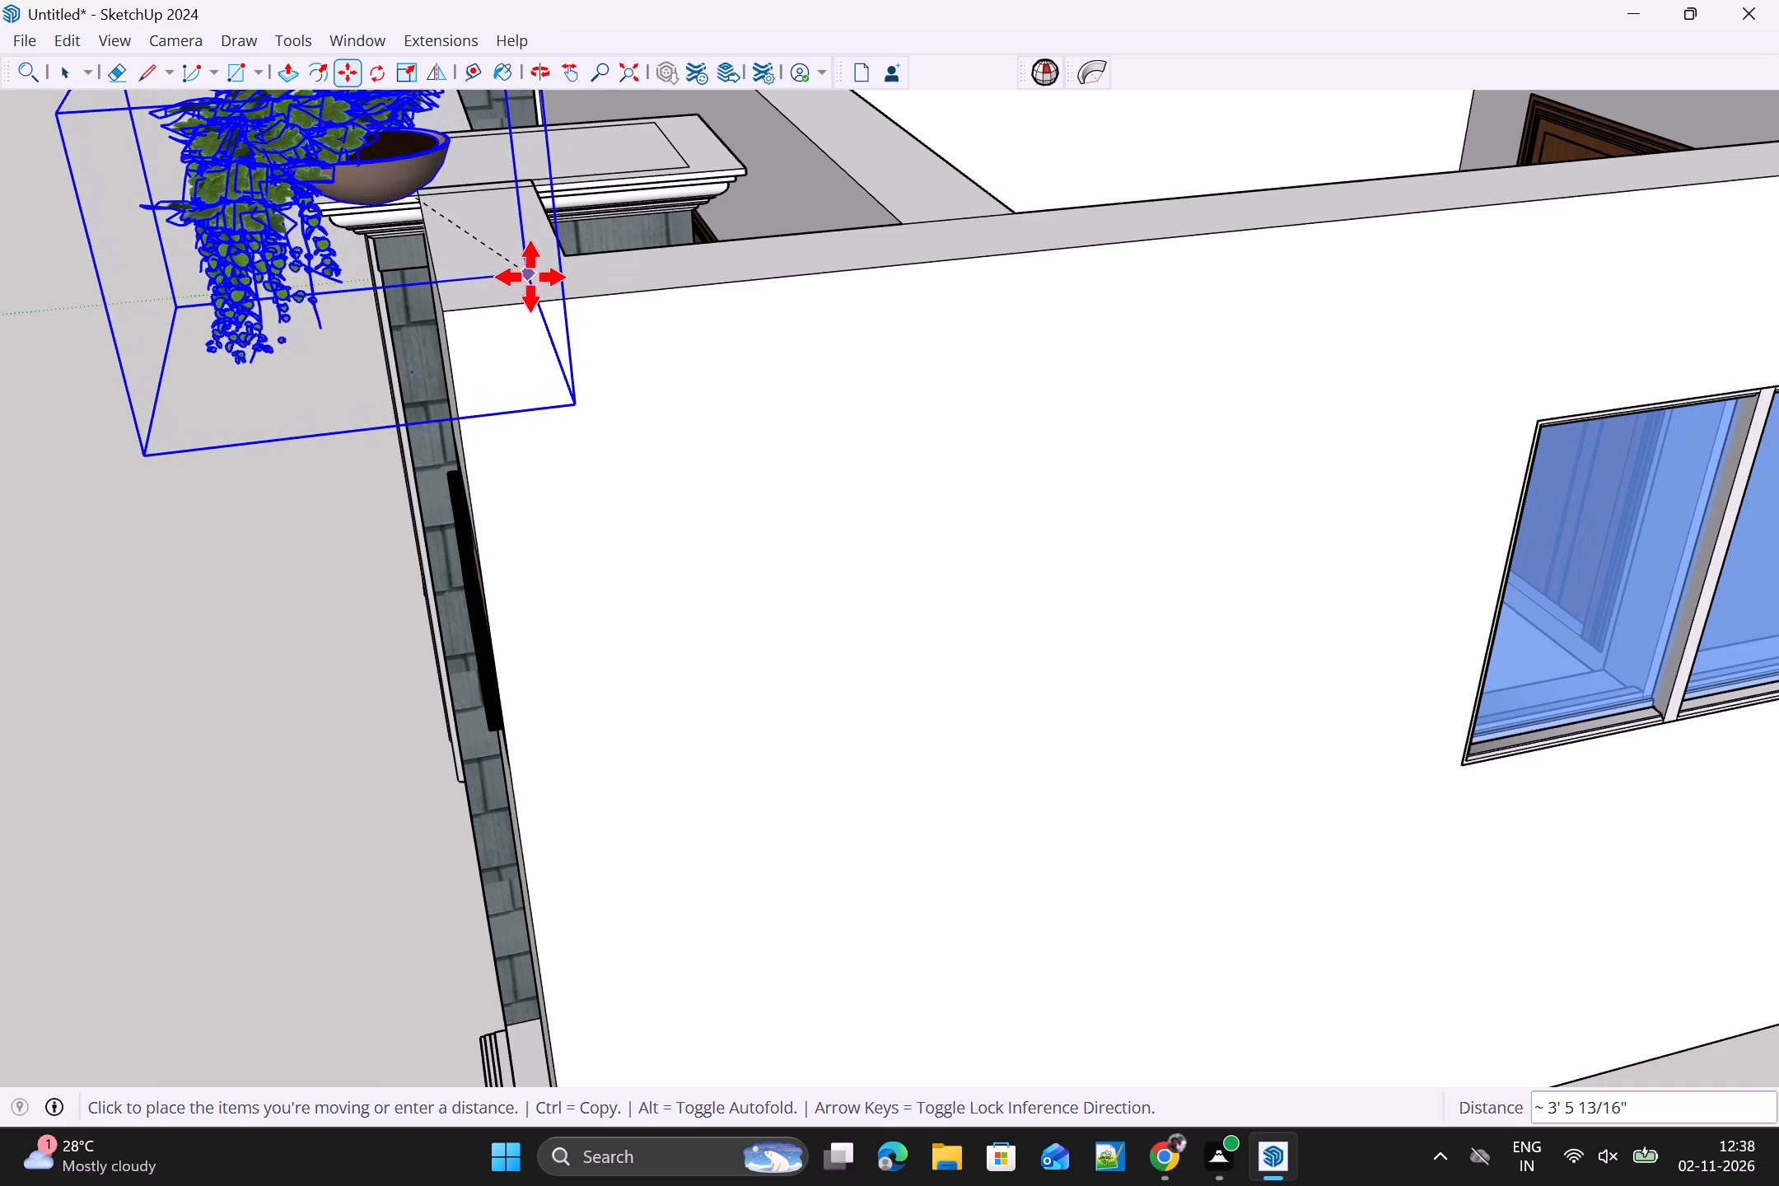
scroll(525, 254, up, 3)
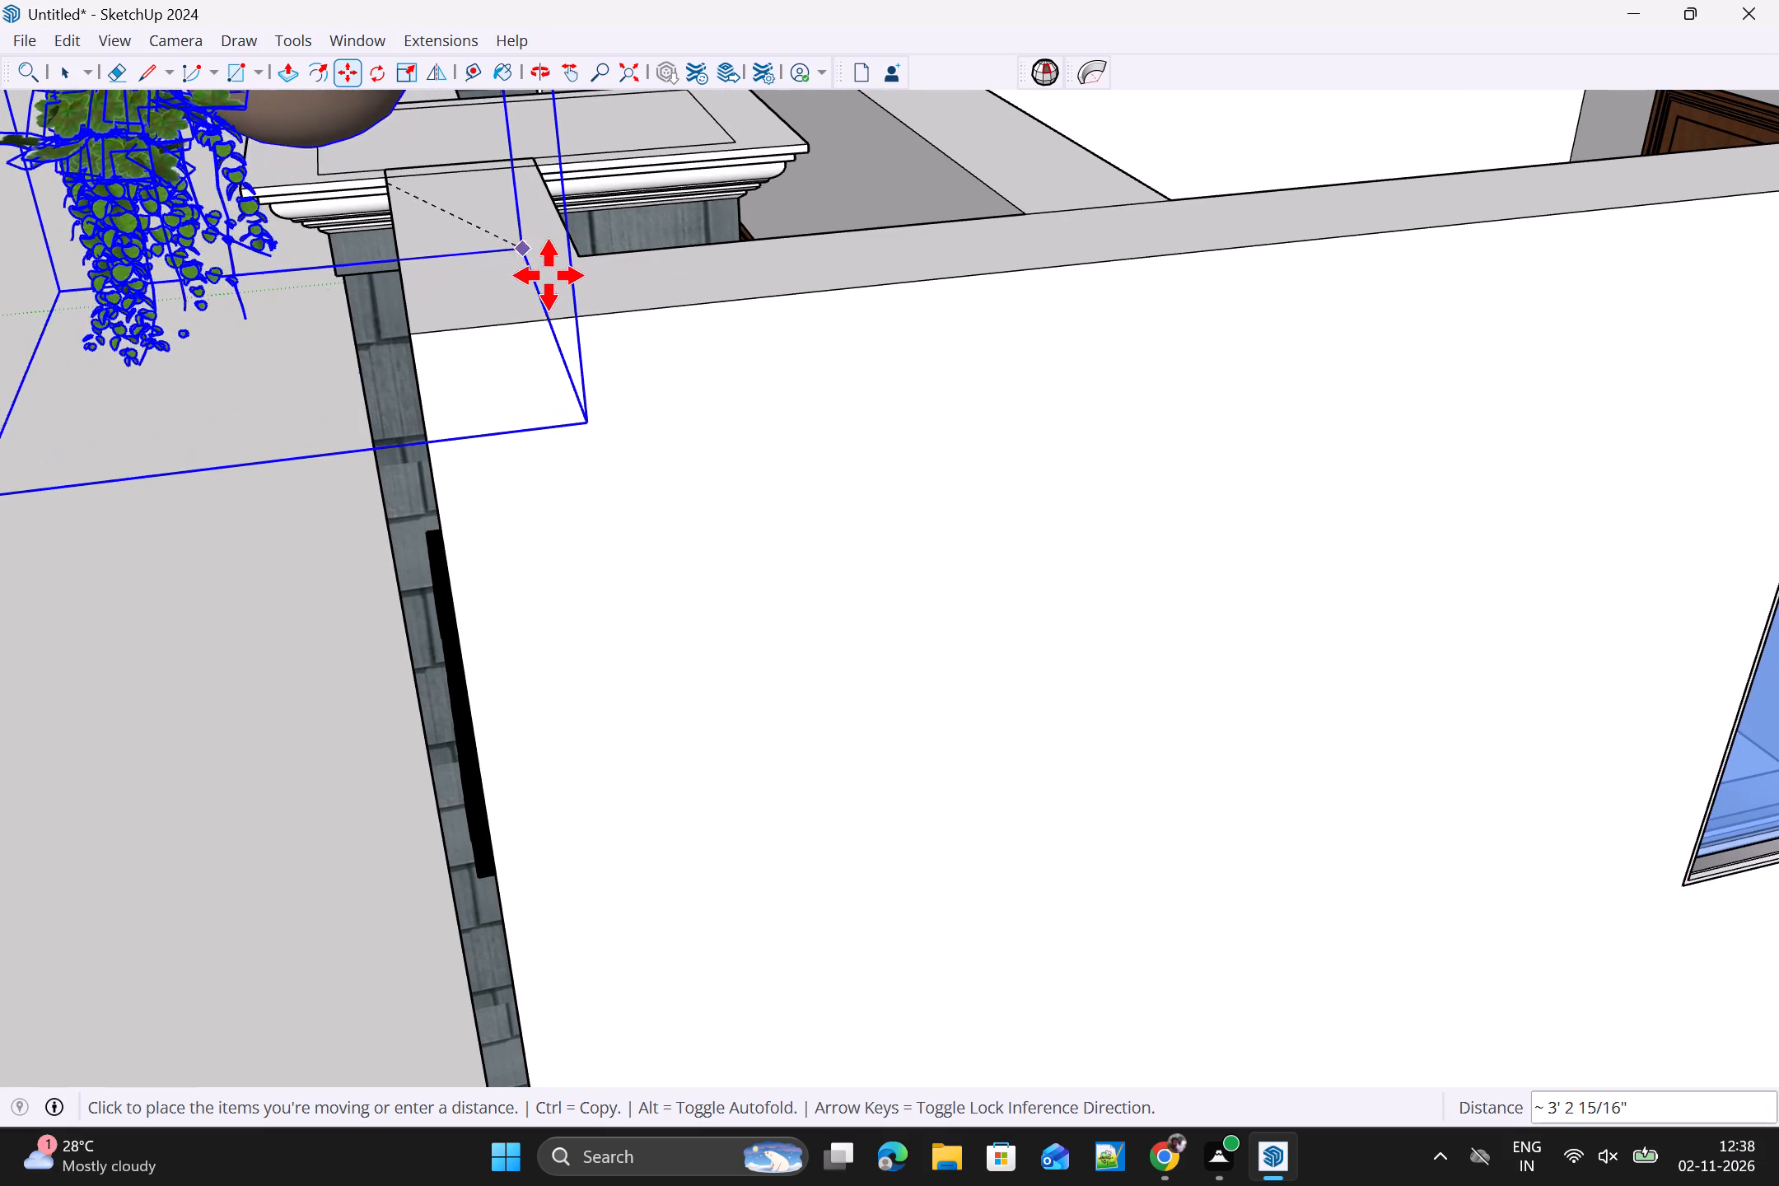
click(549, 271)
Move the plant about 3' 10" from the nameplate wall back over the cap of the adjacent gate pillar.
middle_drag(522, 252, 1000, 219)
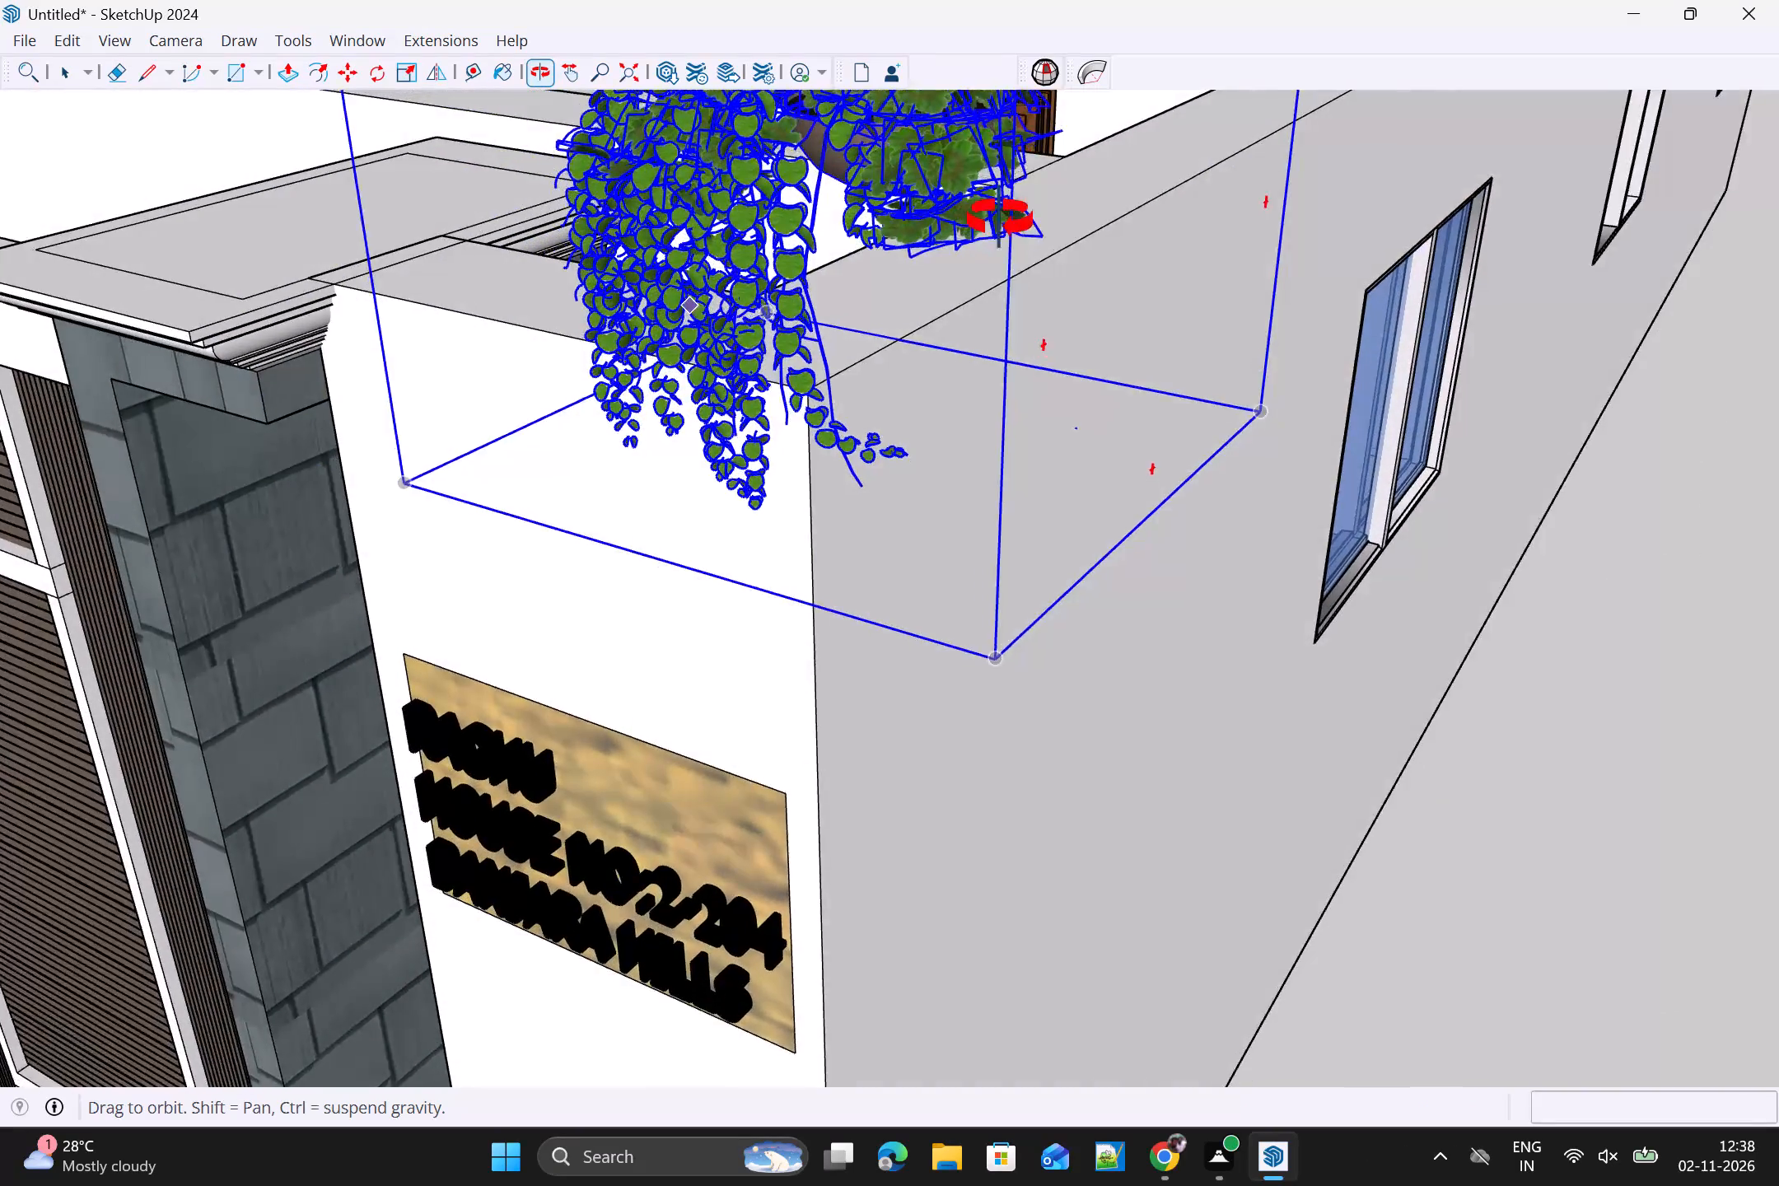
middle_drag(1000, 219, 1156, 212)
click(714, 461)
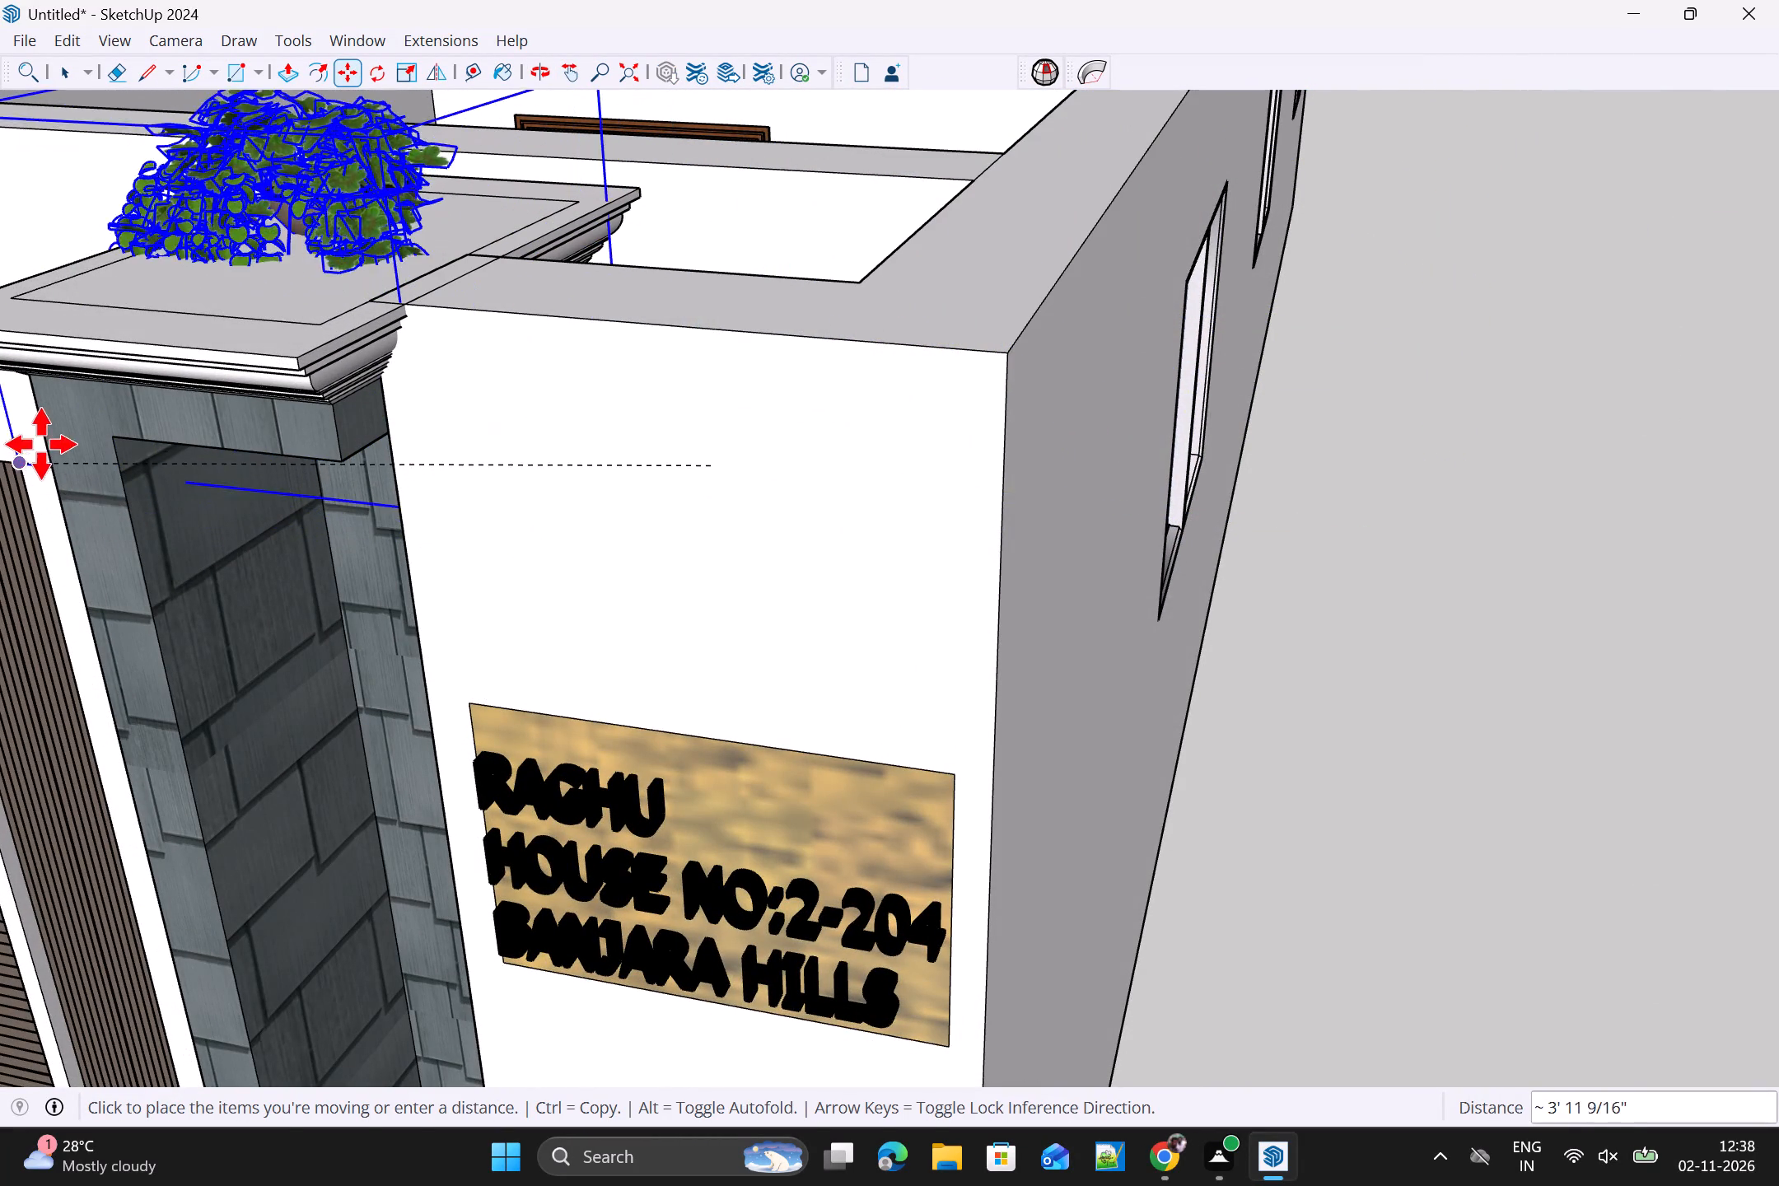
middle_drag(24, 493, 259, 313)
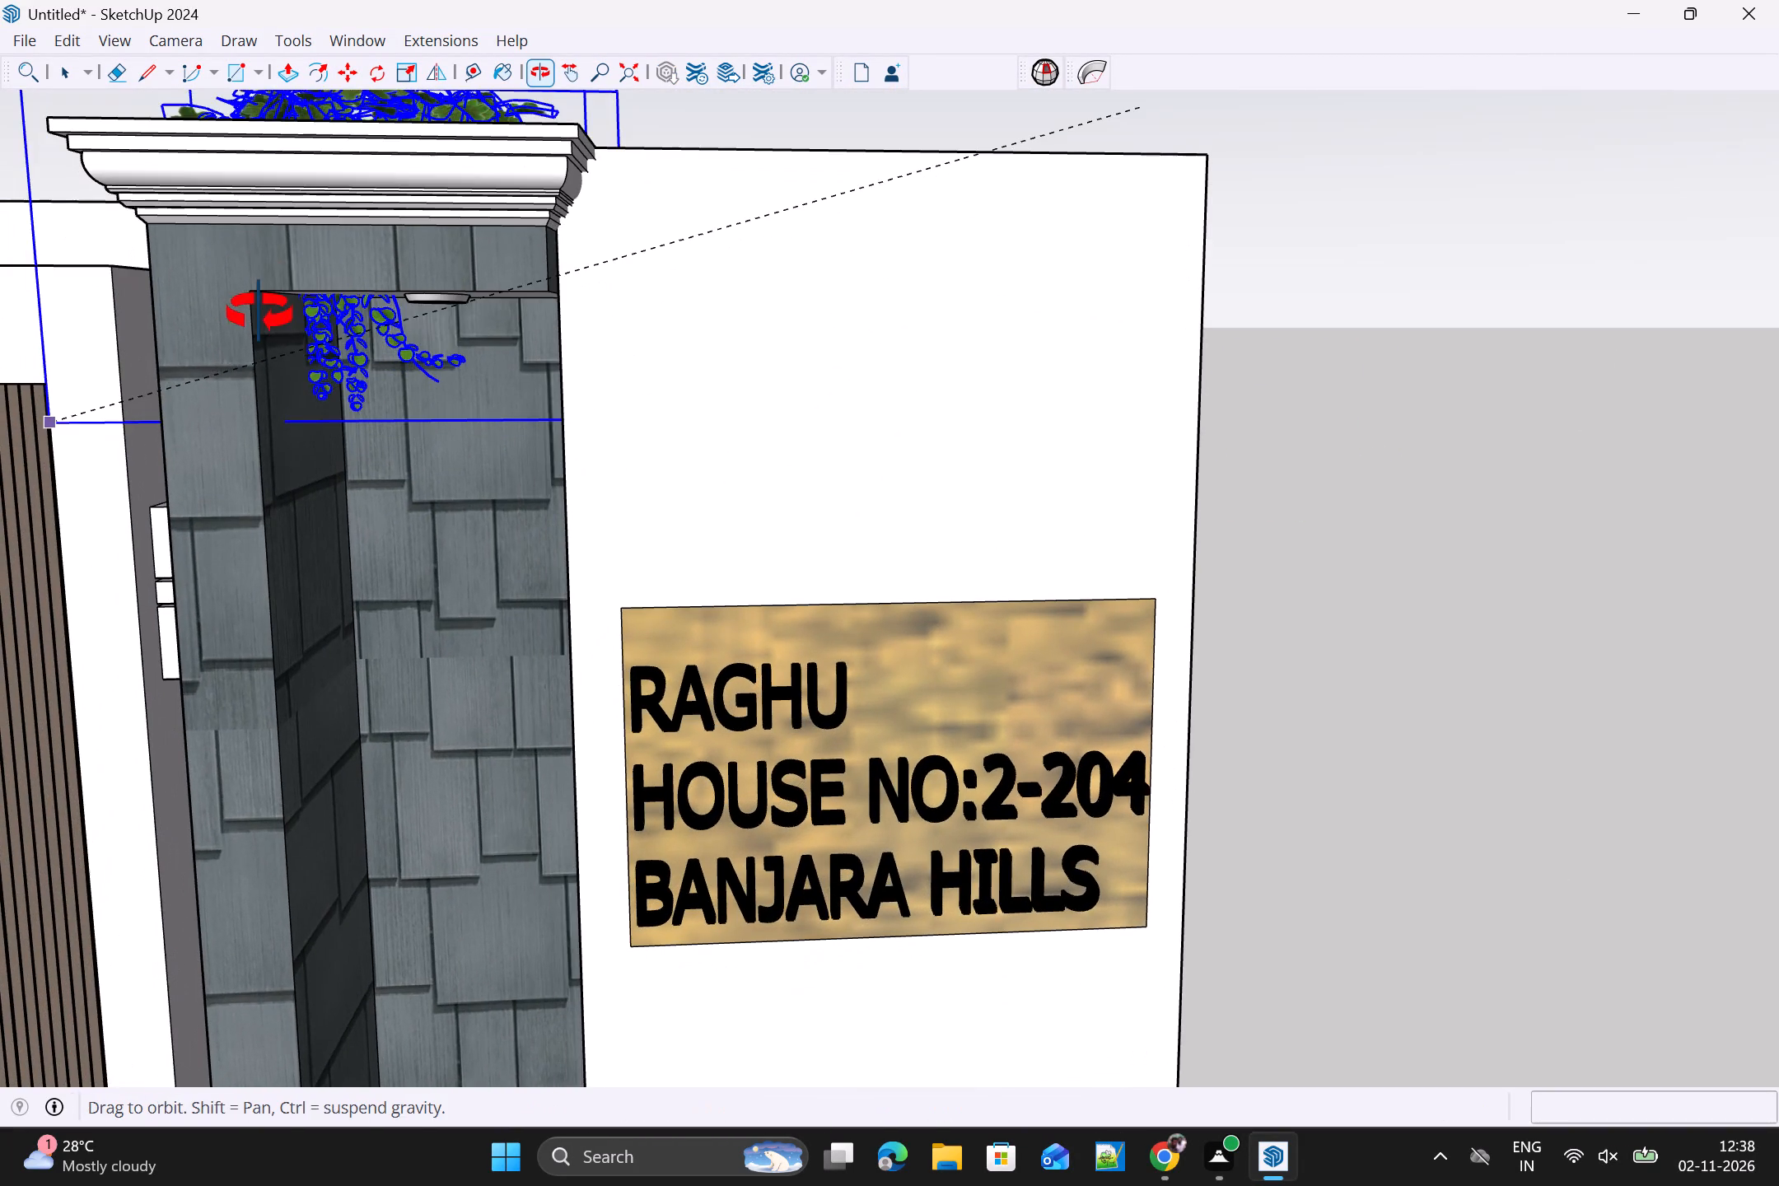
middle_drag(259, 313, 259, 314)
click(132, 371)
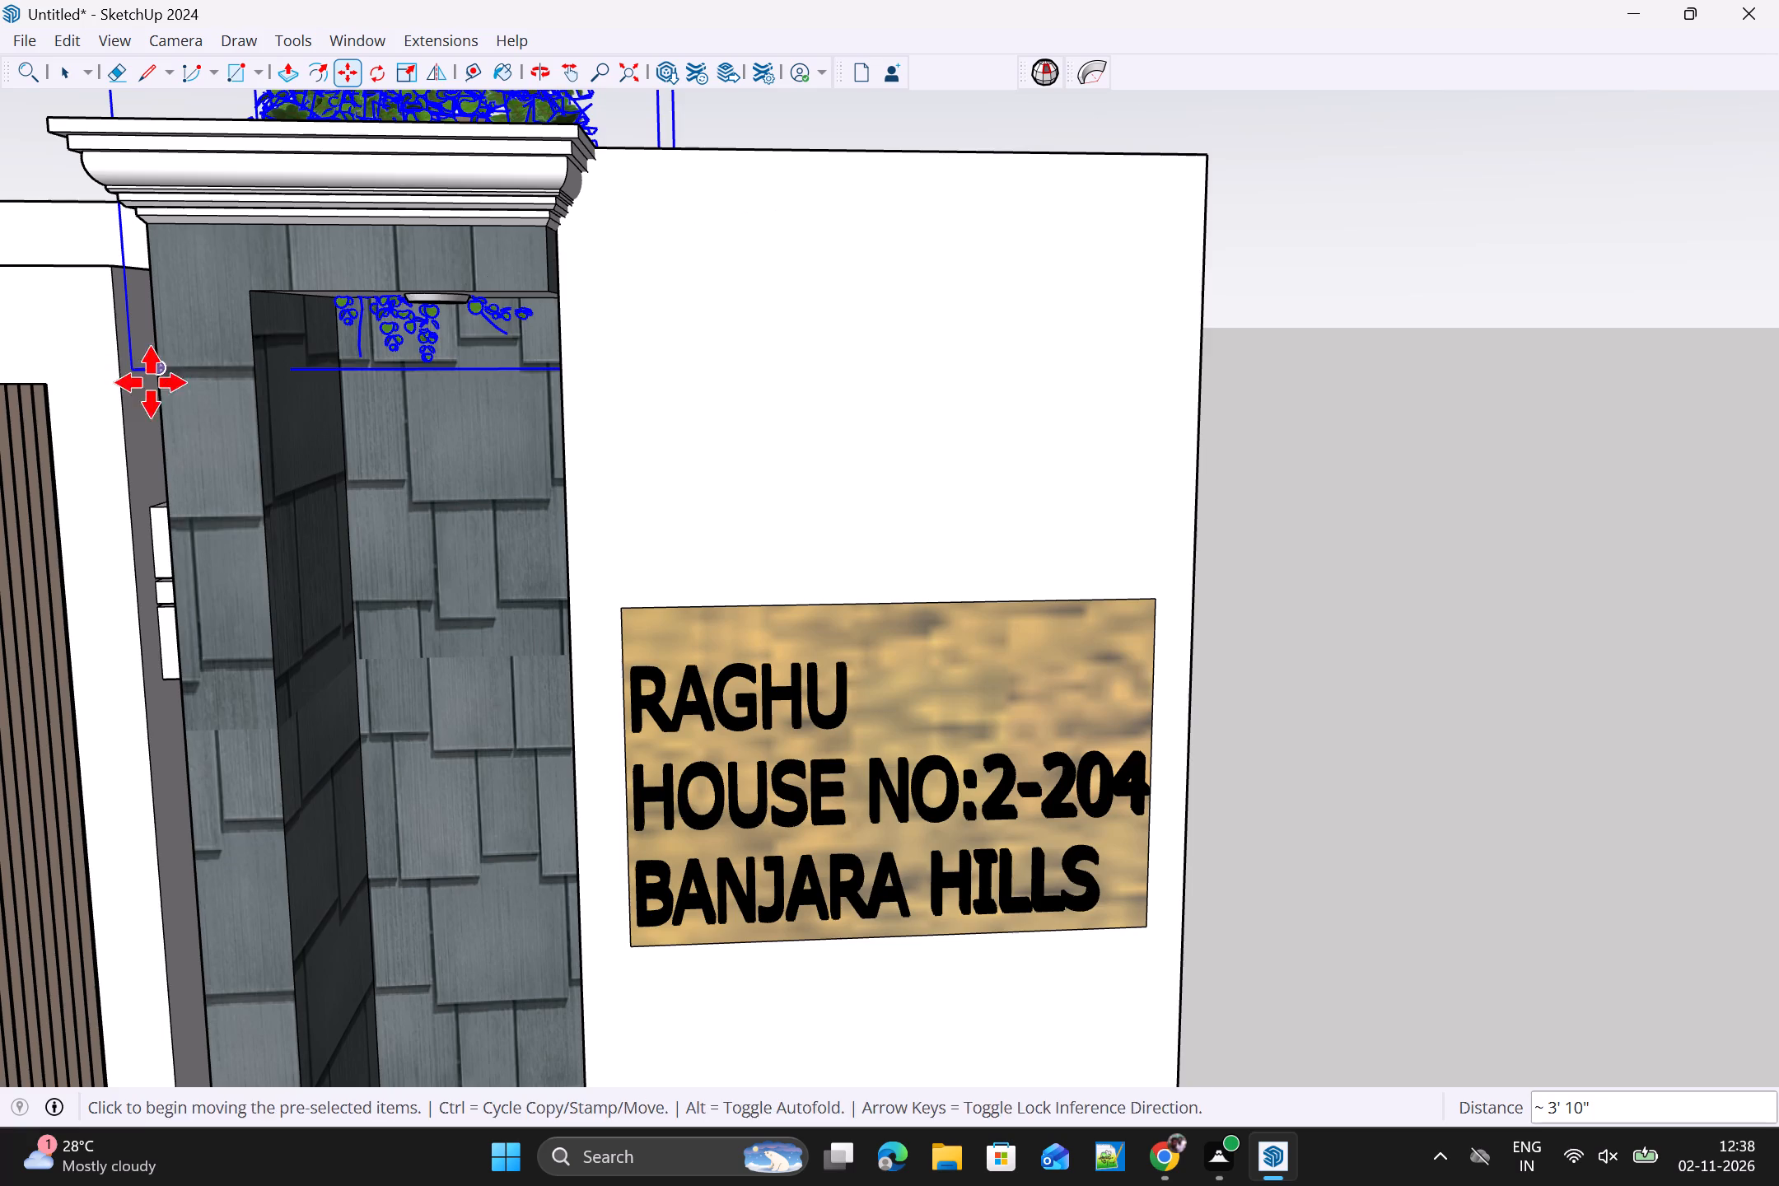
Fine-tune the plant's height on the pillar cap in two small moves, the second lowering it about 1 3/4".
middle_drag(170, 404, 1038, 590)
middle_drag(960, 620, 844, 625)
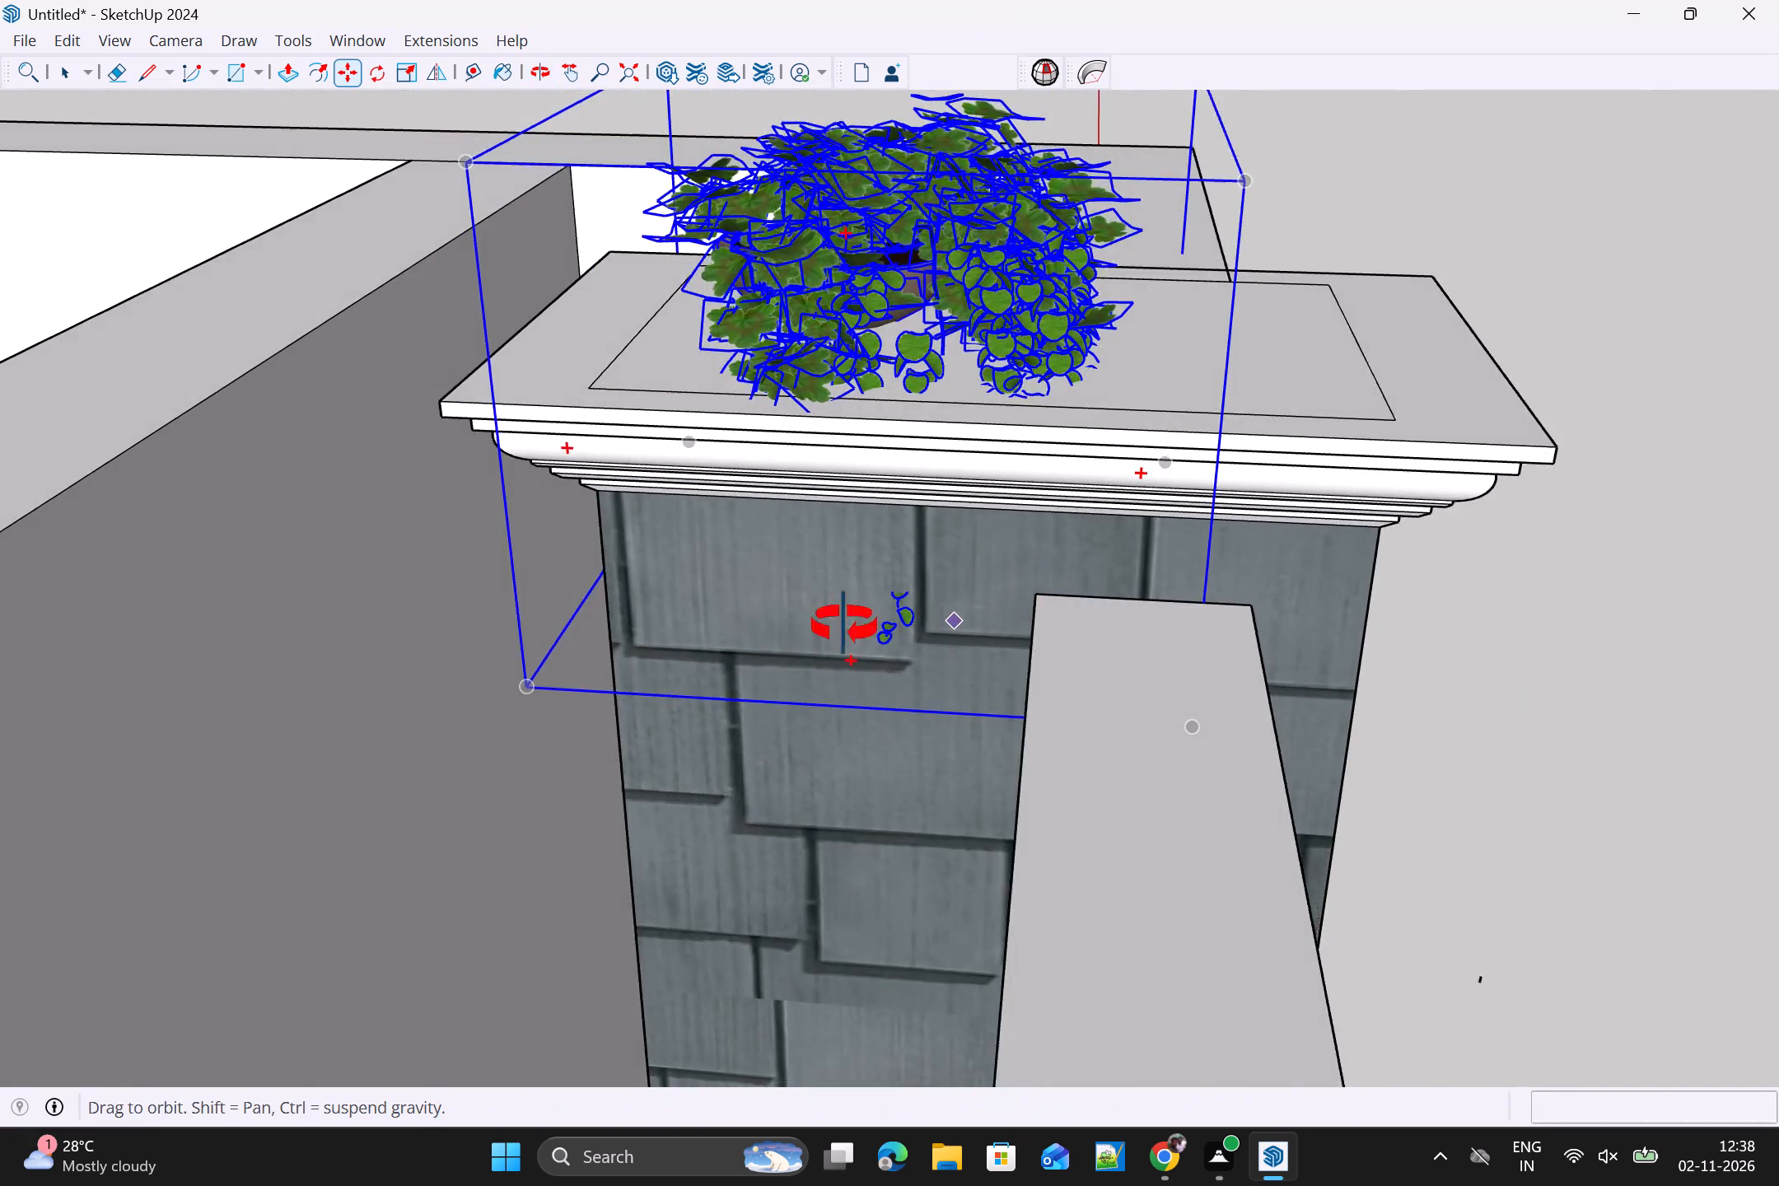
middle_drag(844, 625, 105, 487)
scroll(107, 483, down, 1)
click(823, 584)
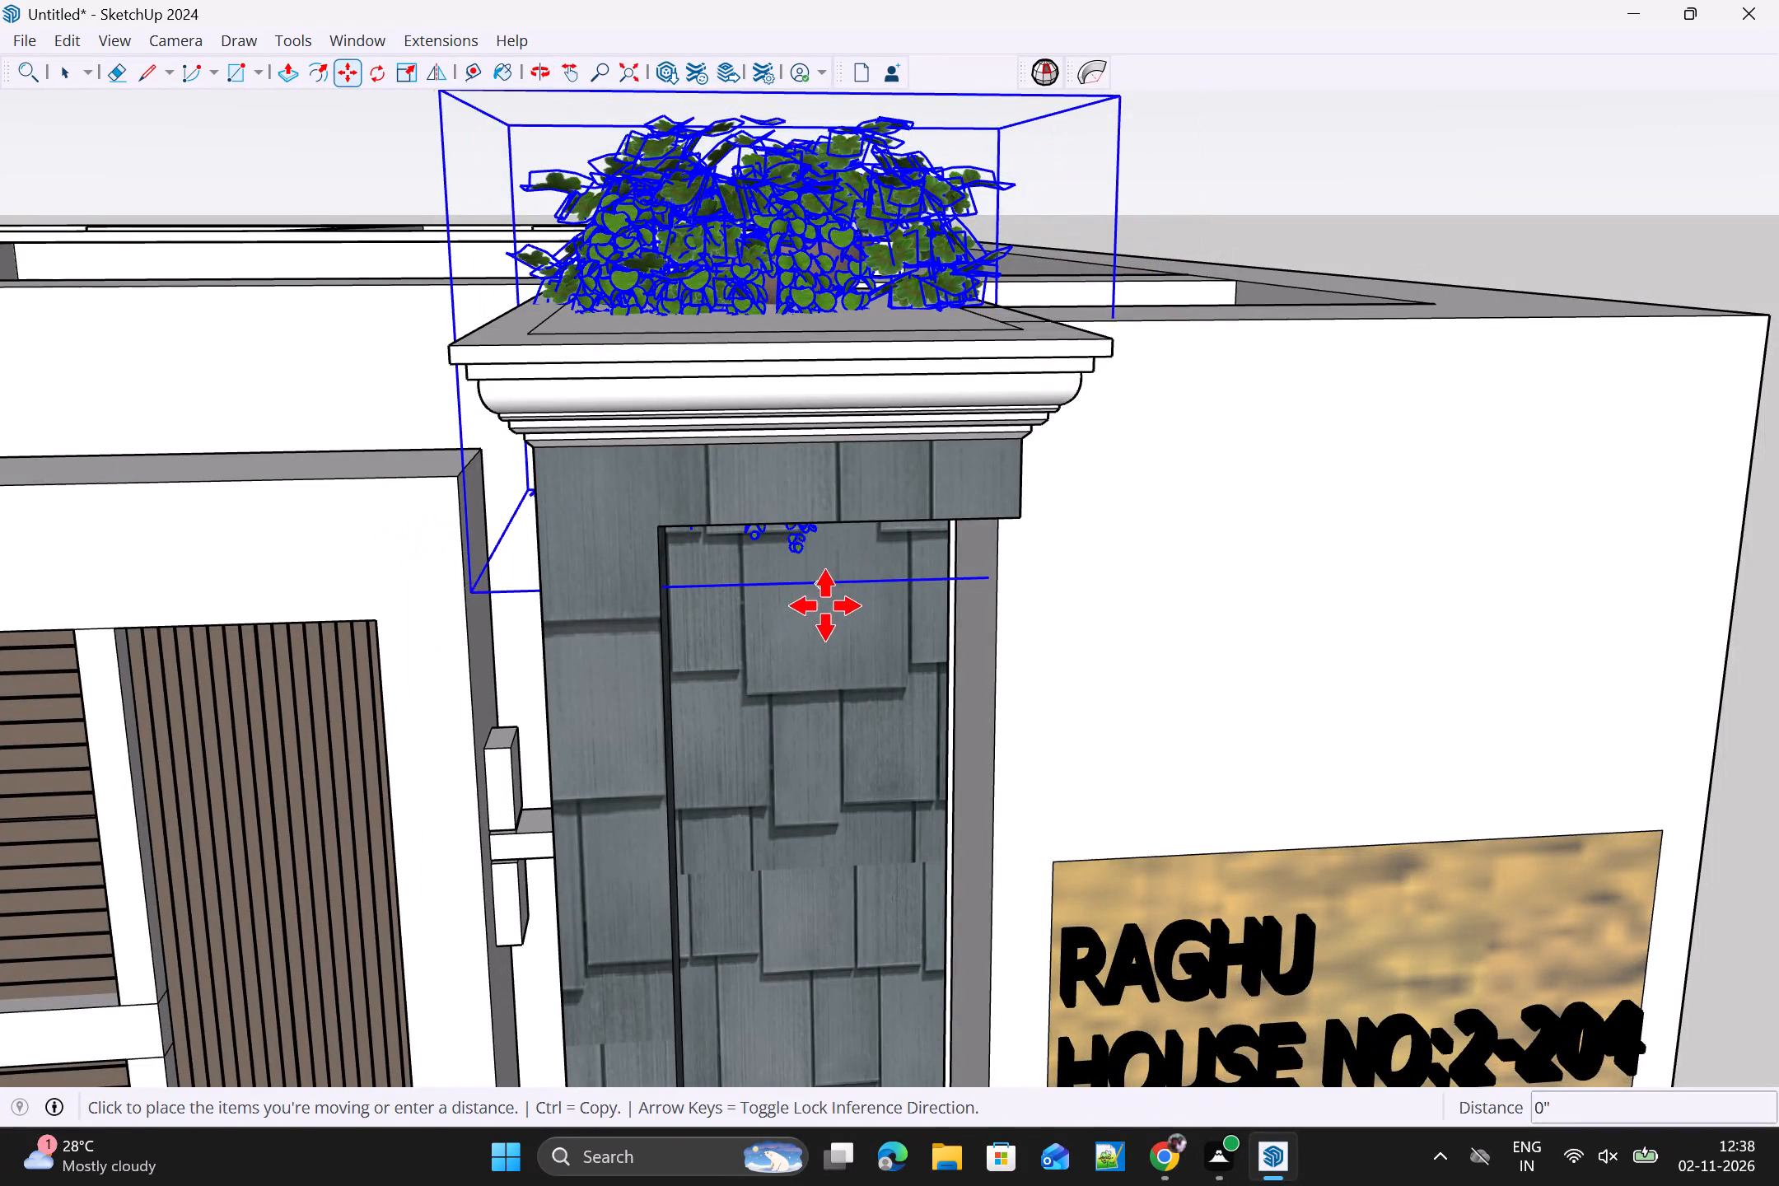
scroll(789, 634, down, 1)
middle_drag(792, 628, 758, 460)
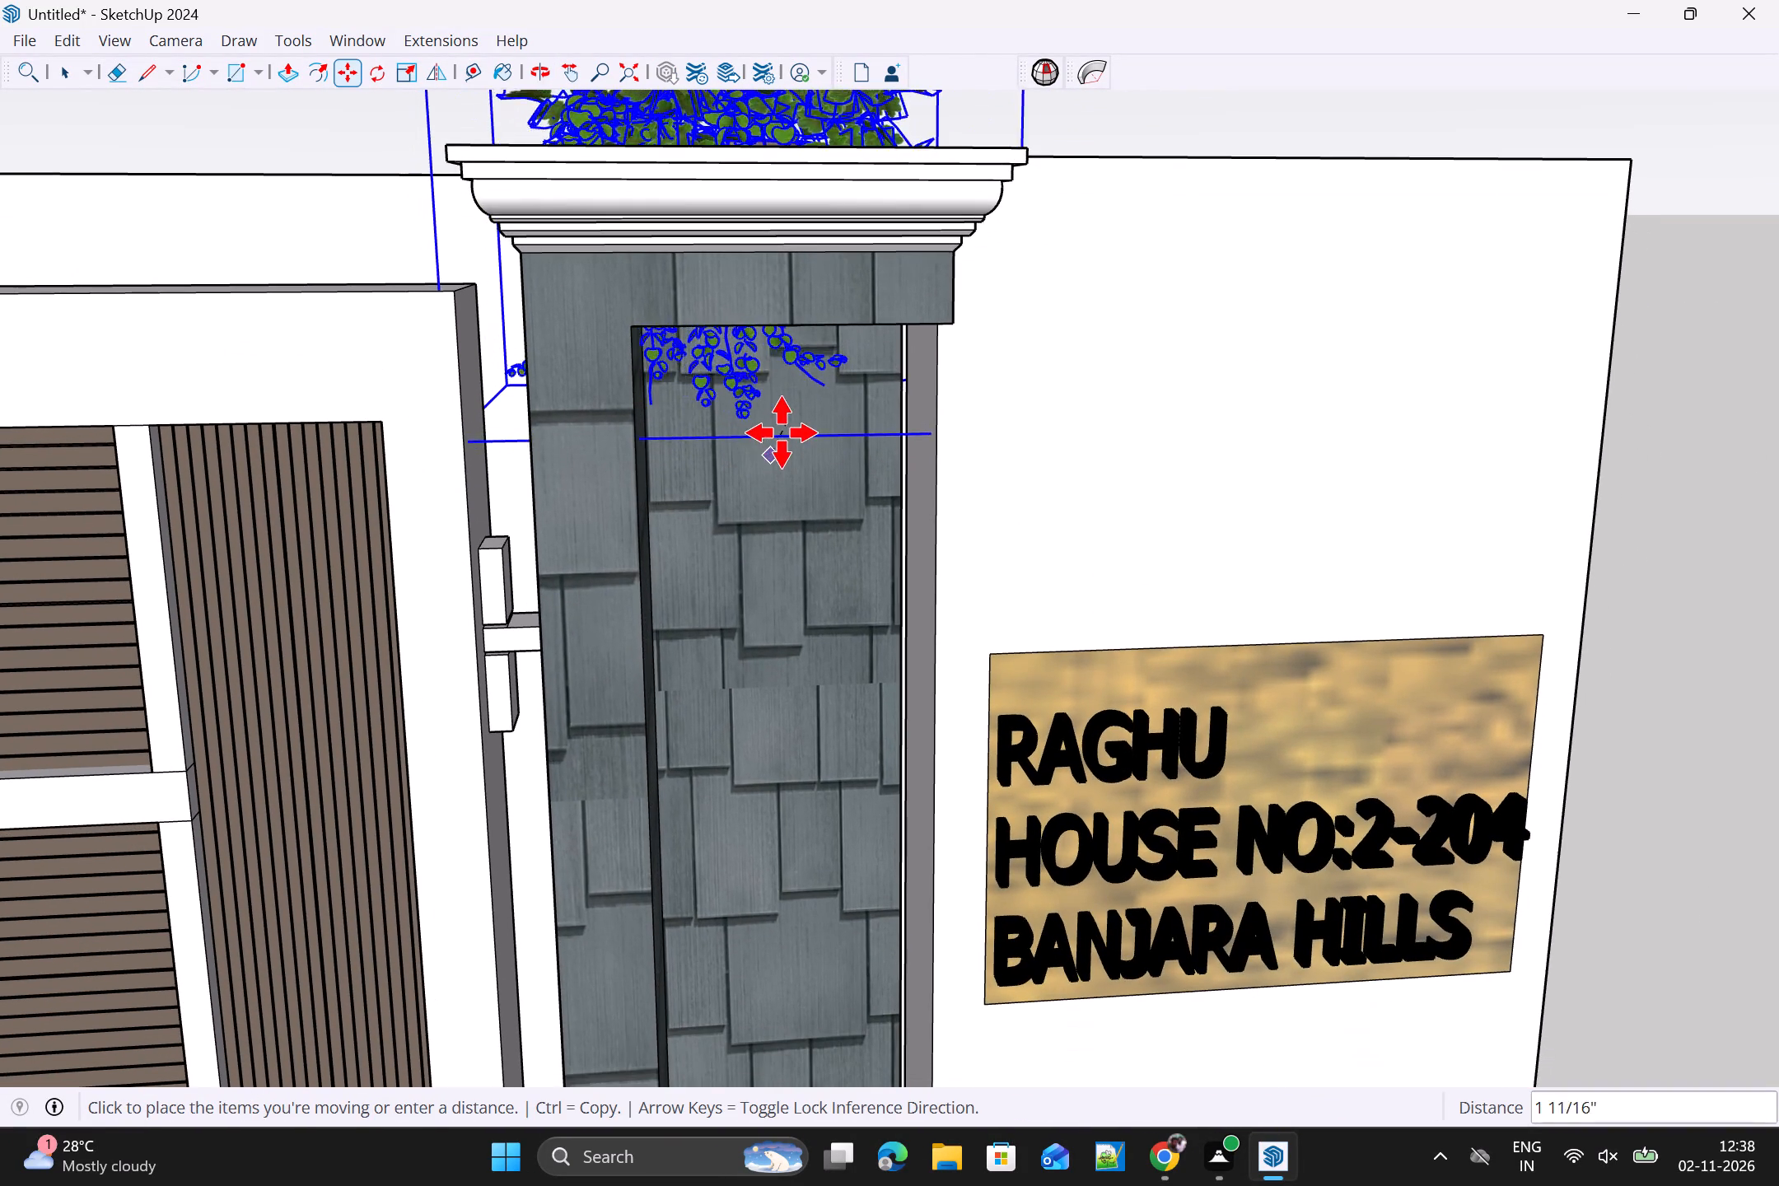
click(785, 427)
middle_drag(783, 457, 897, 635)
scroll(865, 606, down, 7)
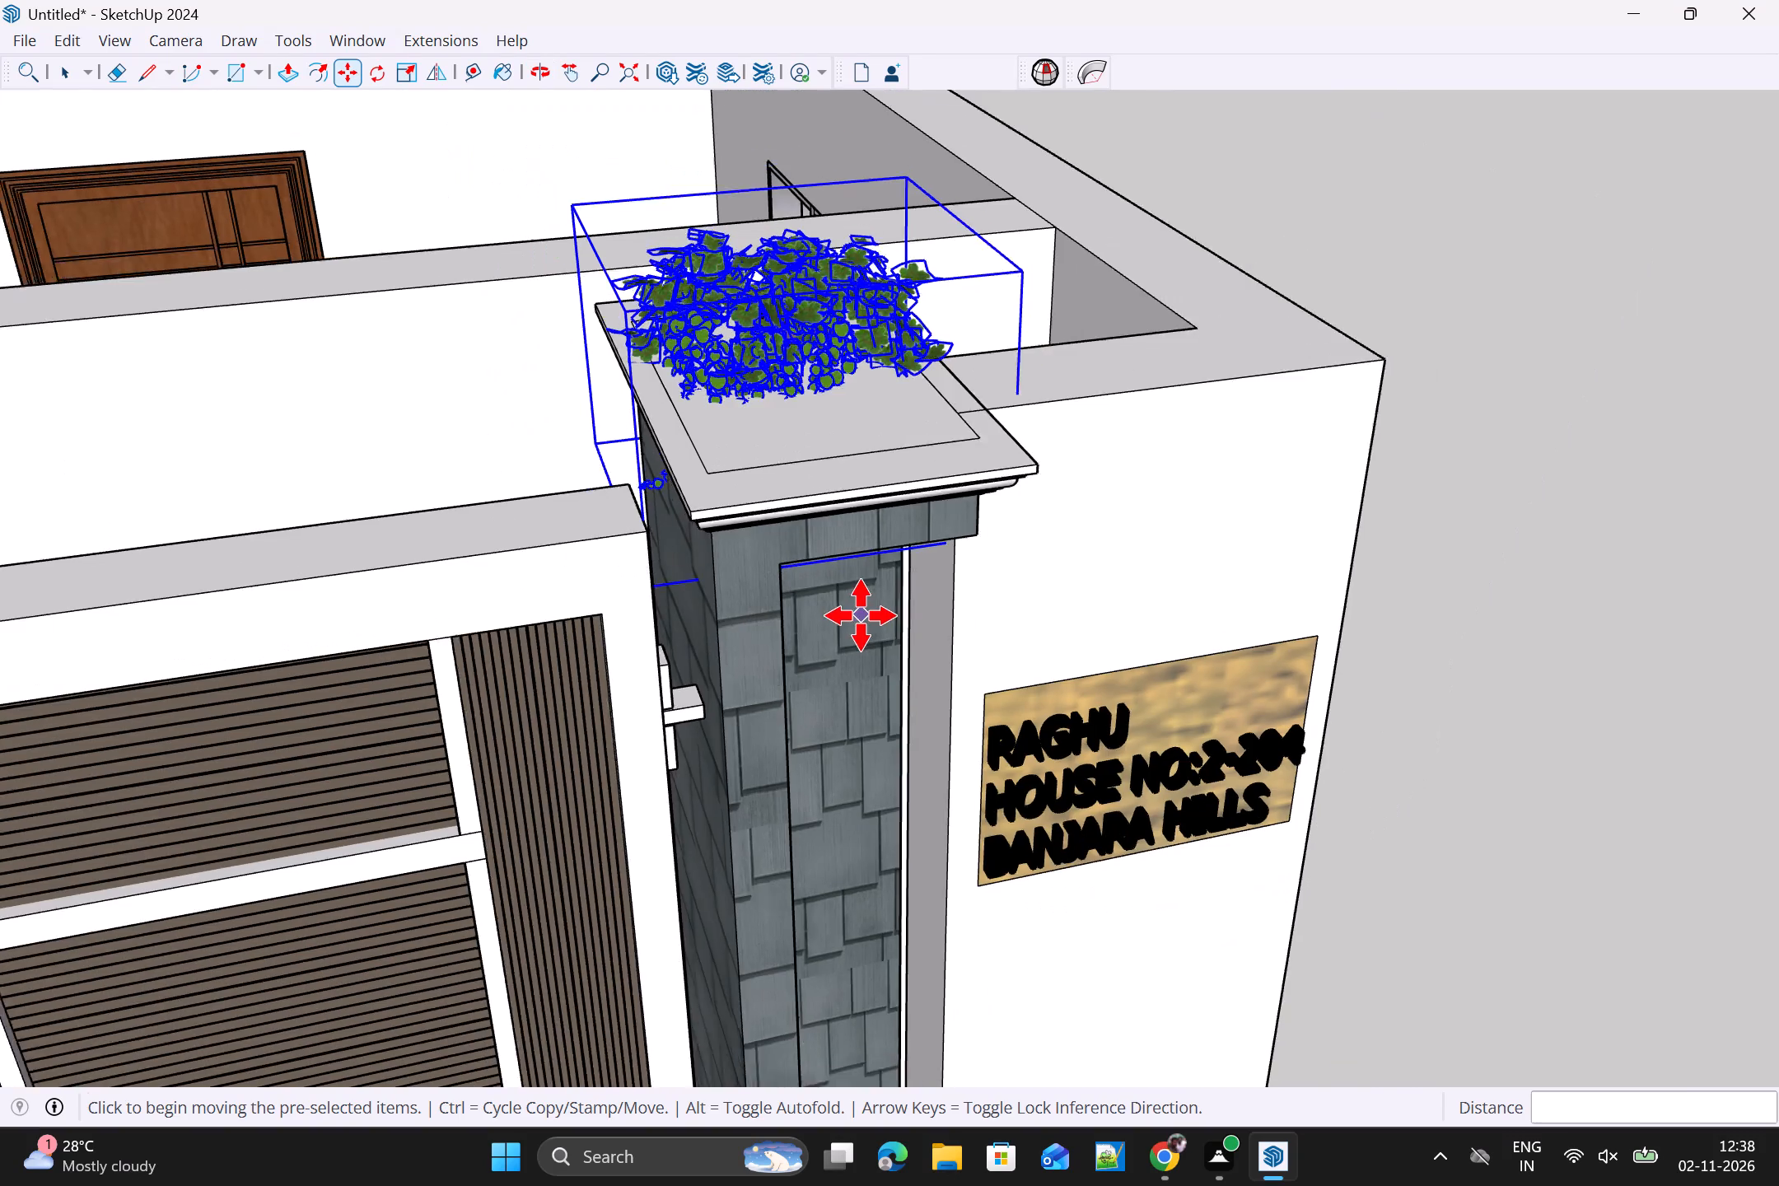
scroll(861, 615, down, 1)
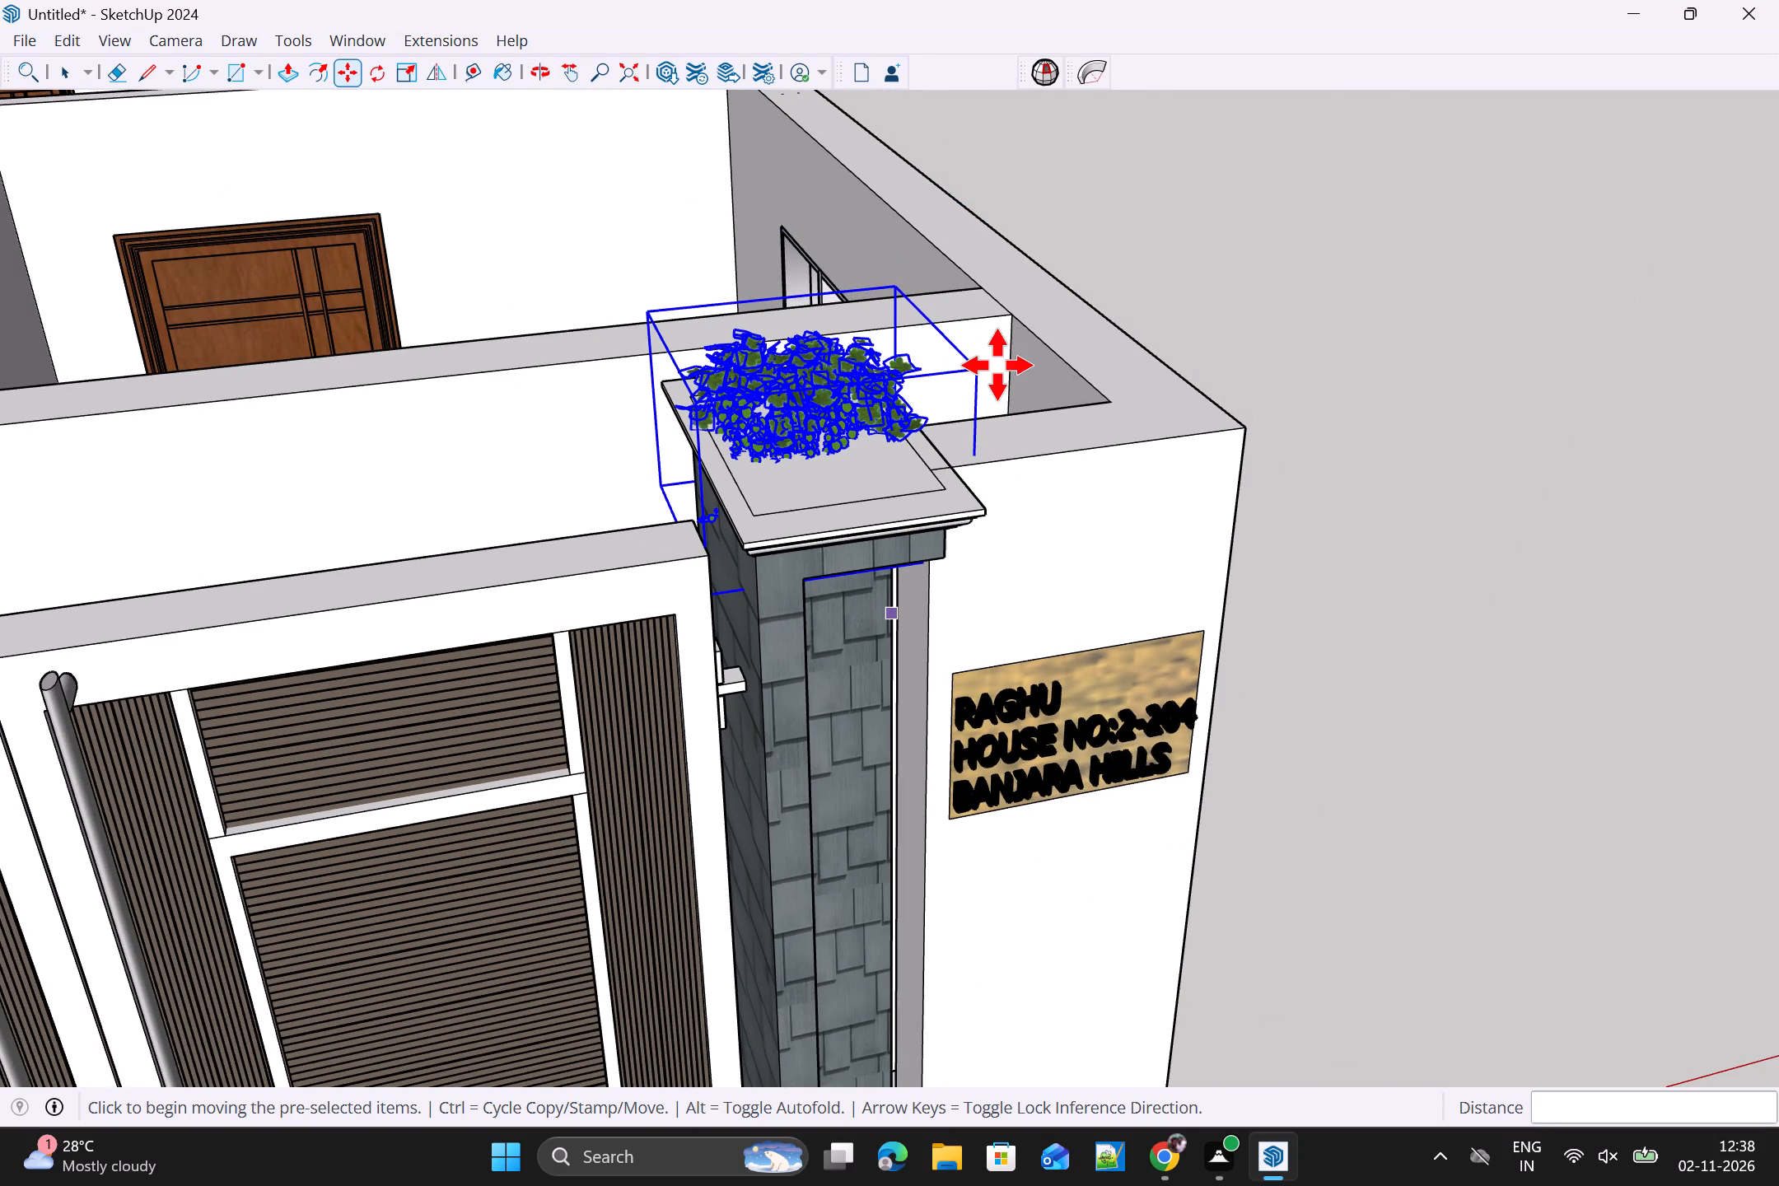
click(975, 370)
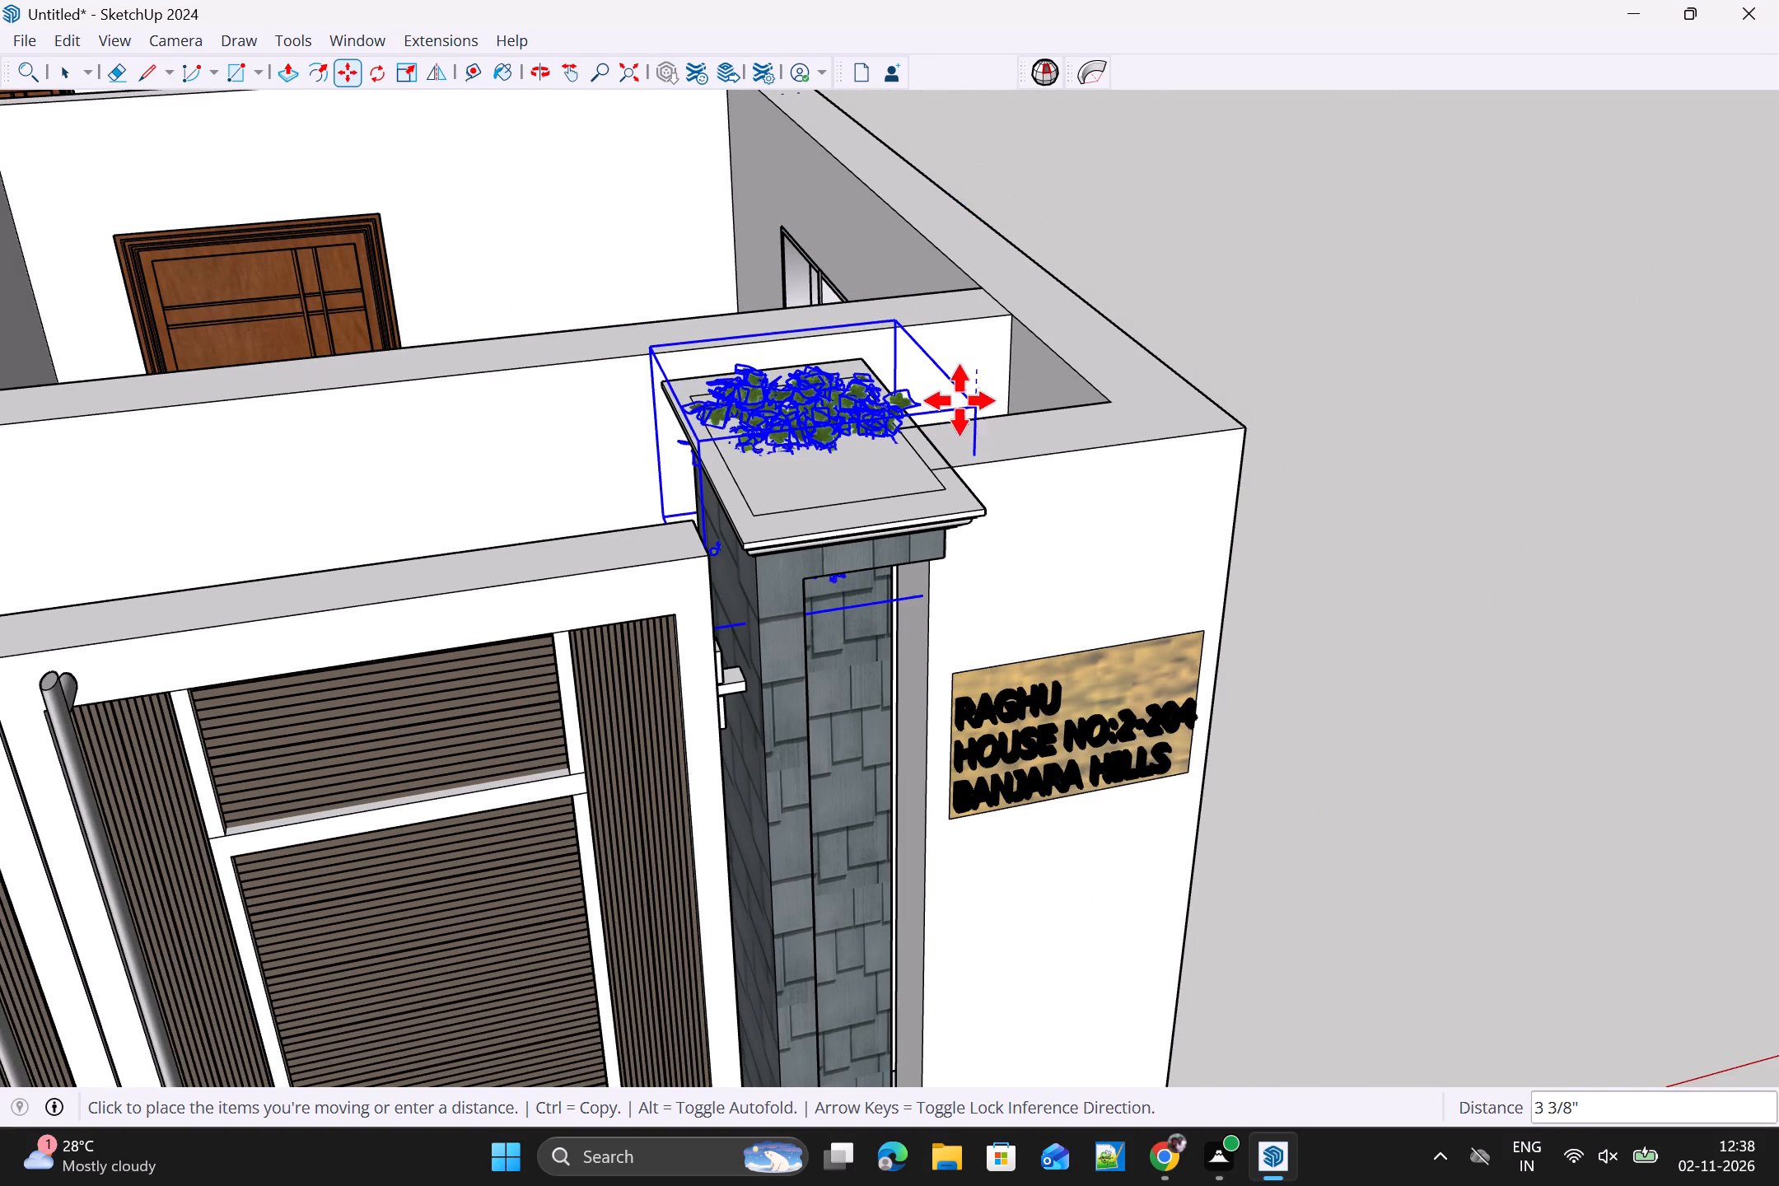
shift+middle_drag(948, 389, 695, 201)
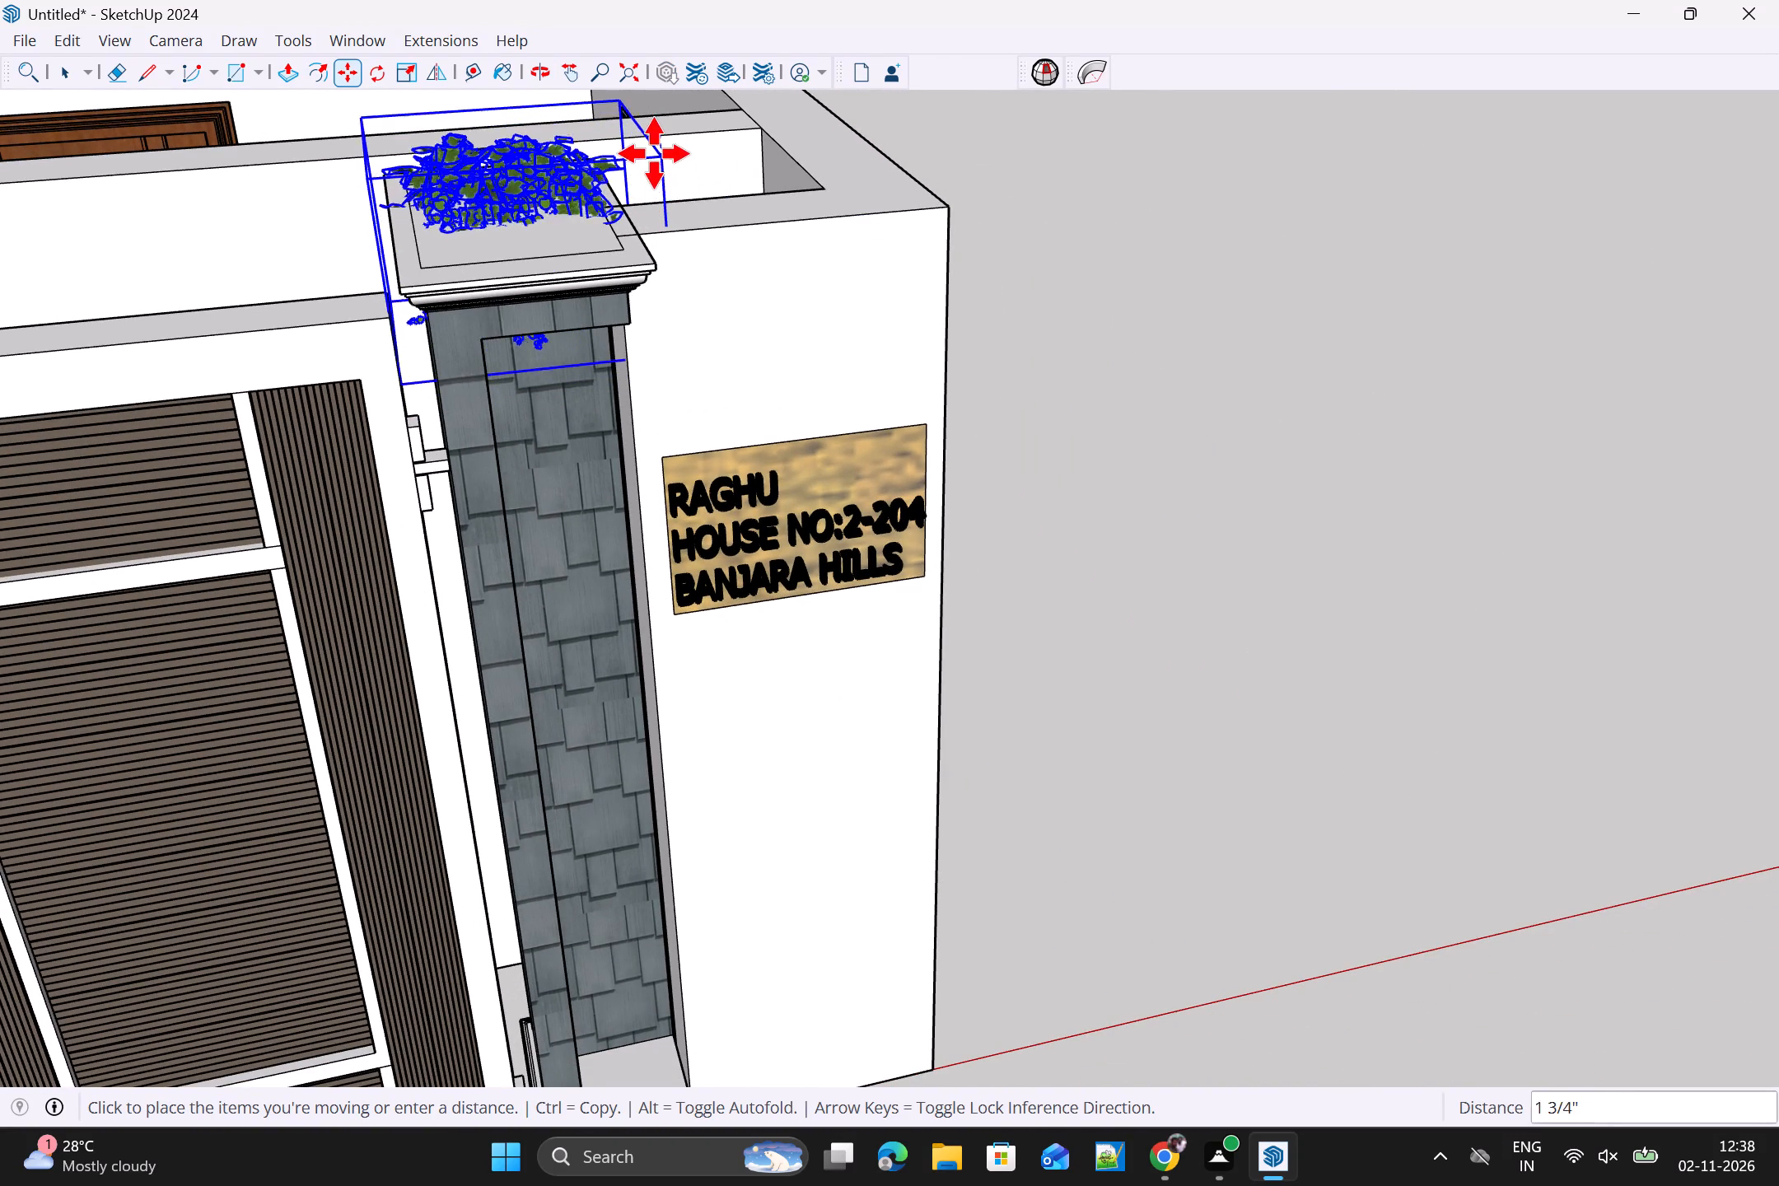
click(656, 144)
Move the plant 1' 8 3/16" along the green axis so it hangs over the pillar's front.
middle_drag(527, 250, 1425, 380)
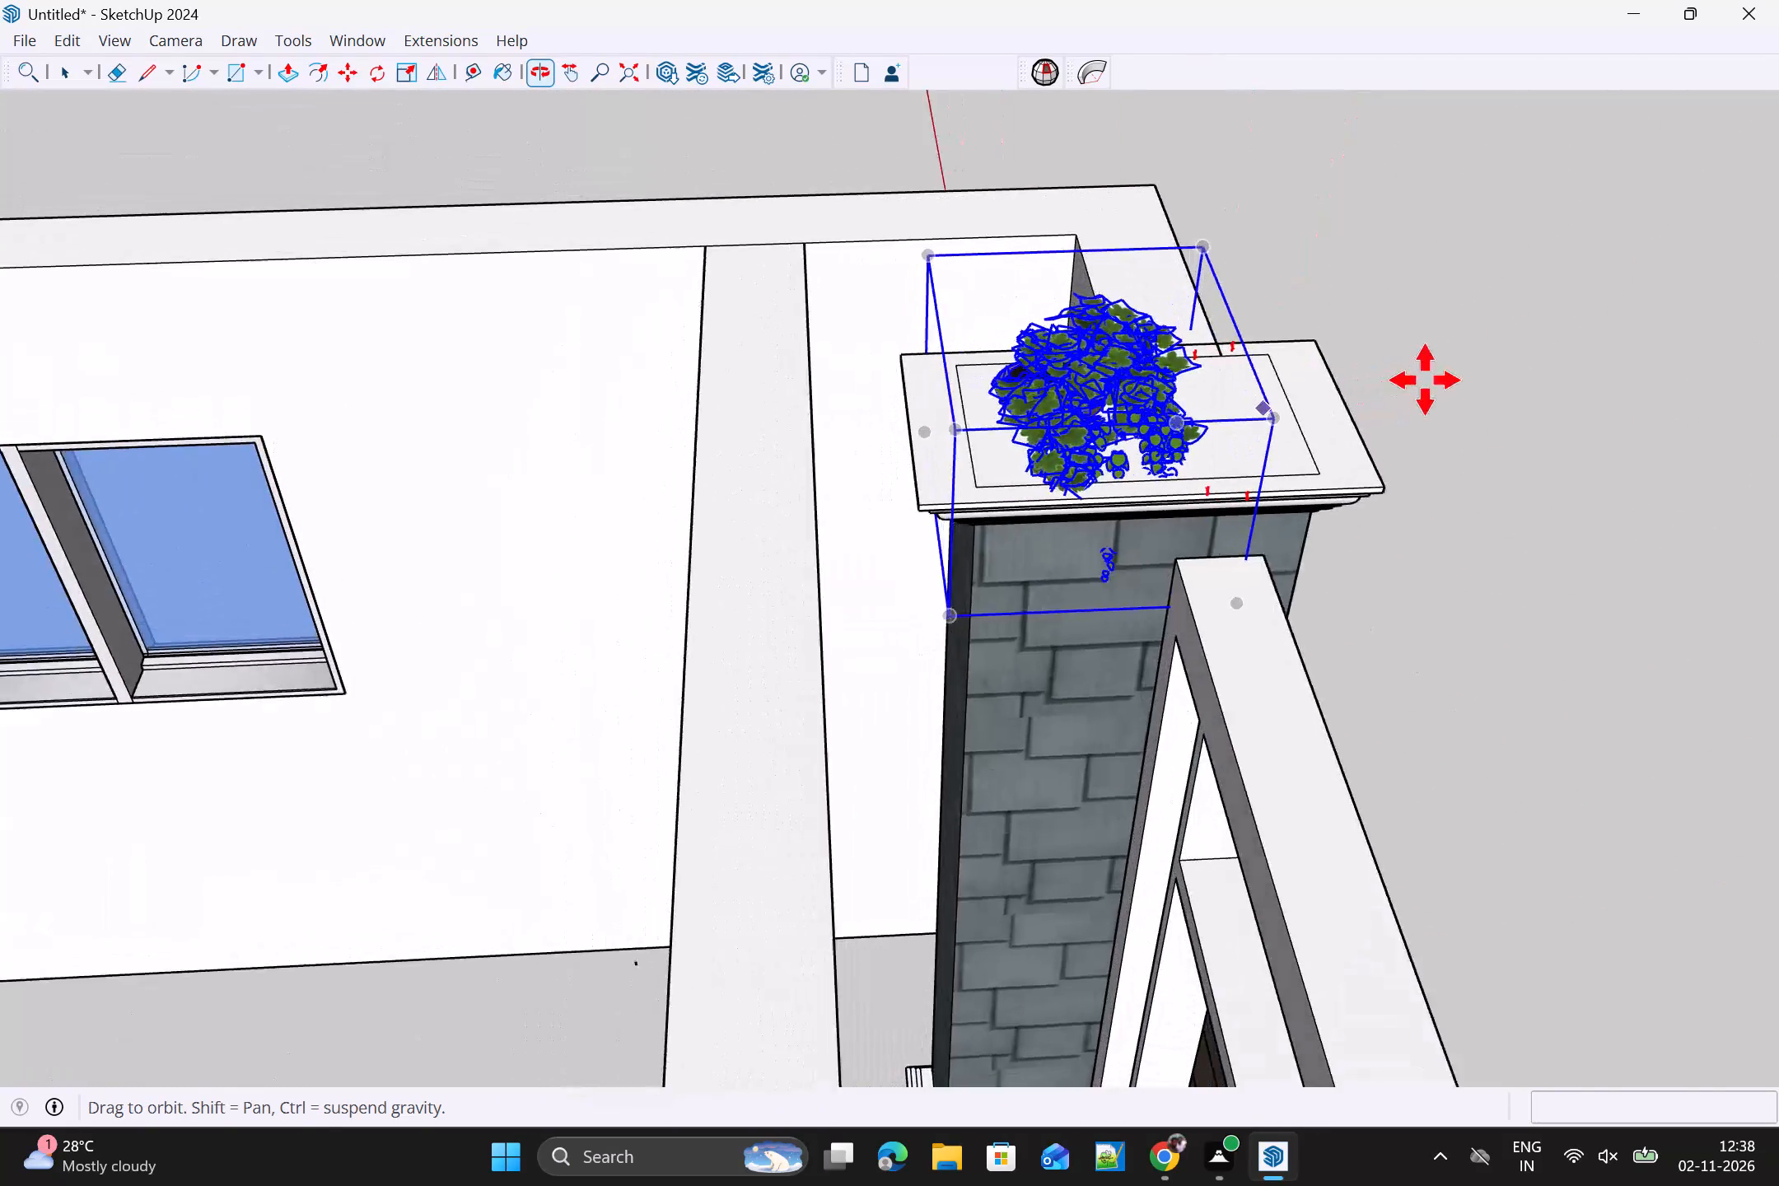
middle_drag(1425, 380, 1422, 382)
click(1000, 591)
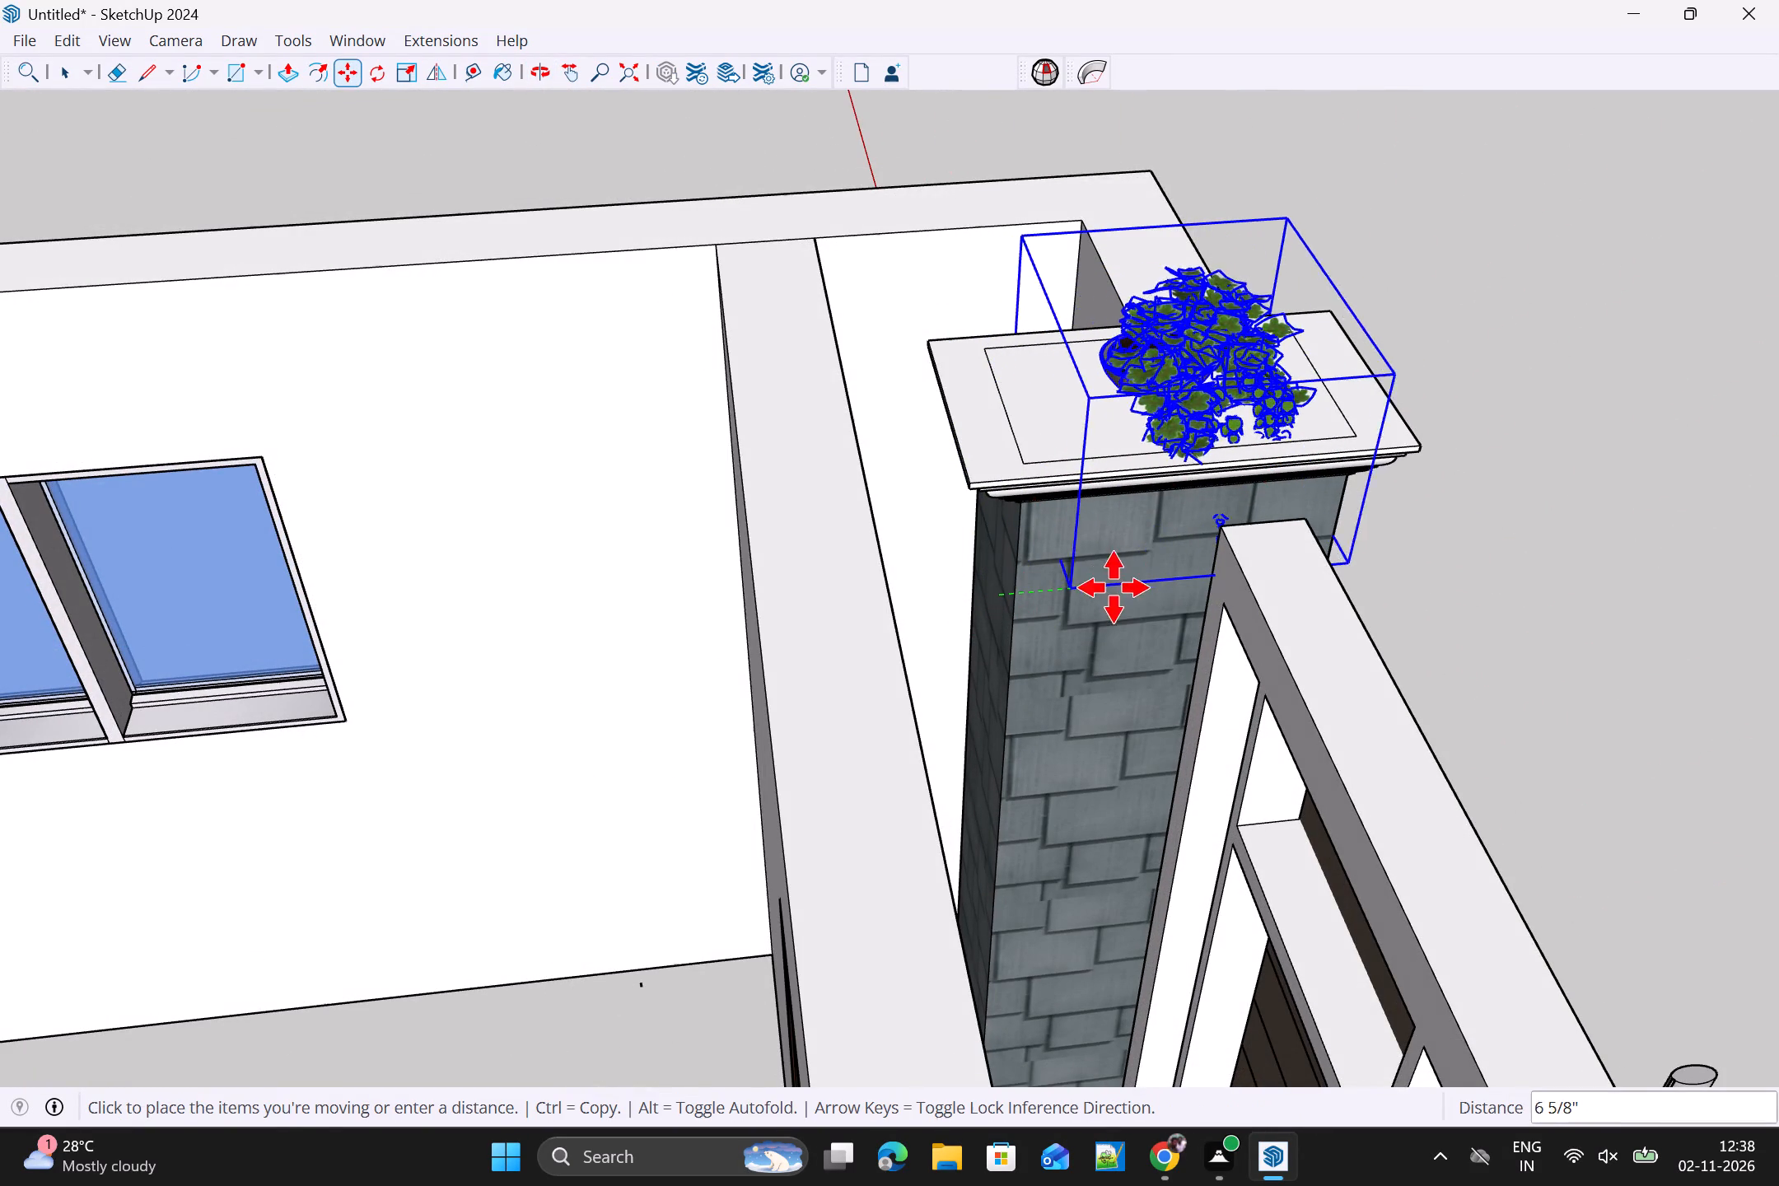
click(1251, 561)
middle_drag(1535, 600, 597, 434)
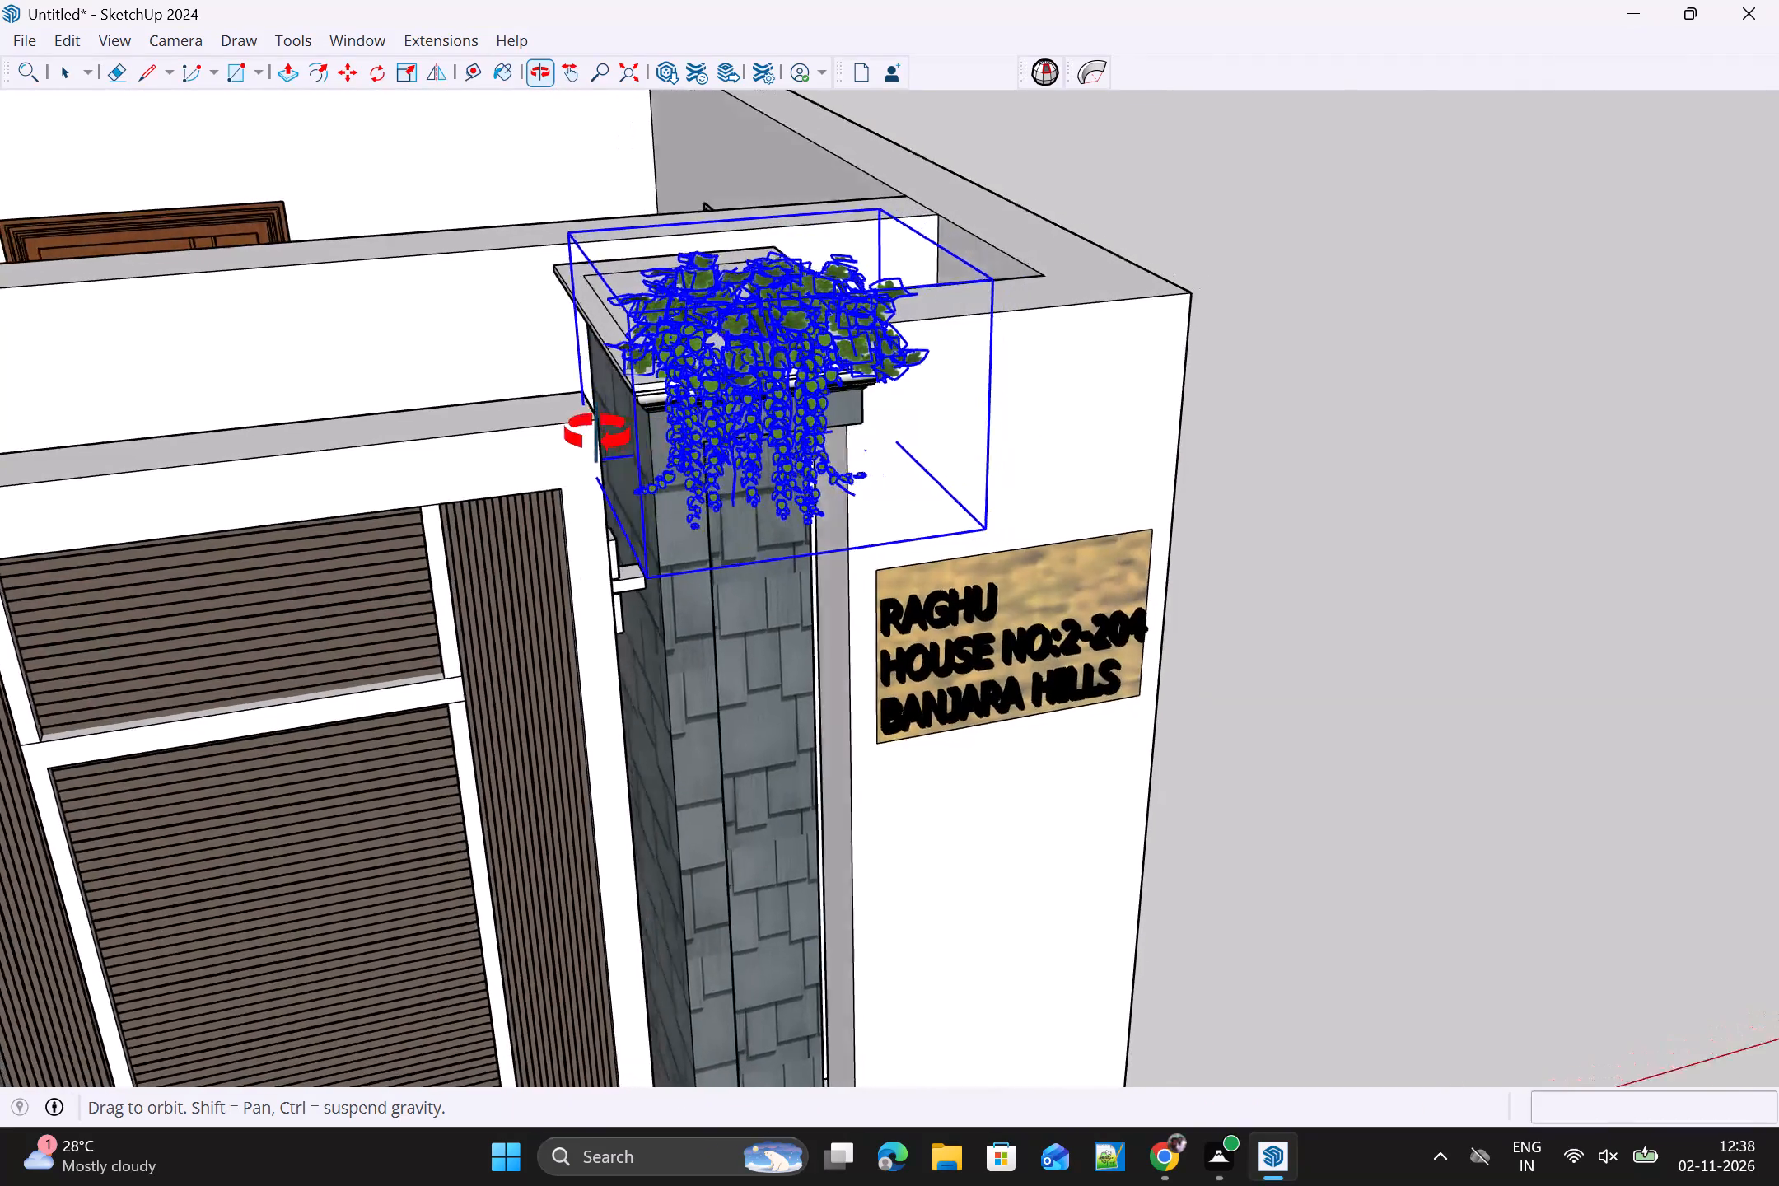
middle_drag(597, 434, 525, 415)
Copy the trailing plant and paste the duplicate beside the gate pillar on the side away from the nameplate.
key(ctrl+c)
scroll(631, 480, down, 2)
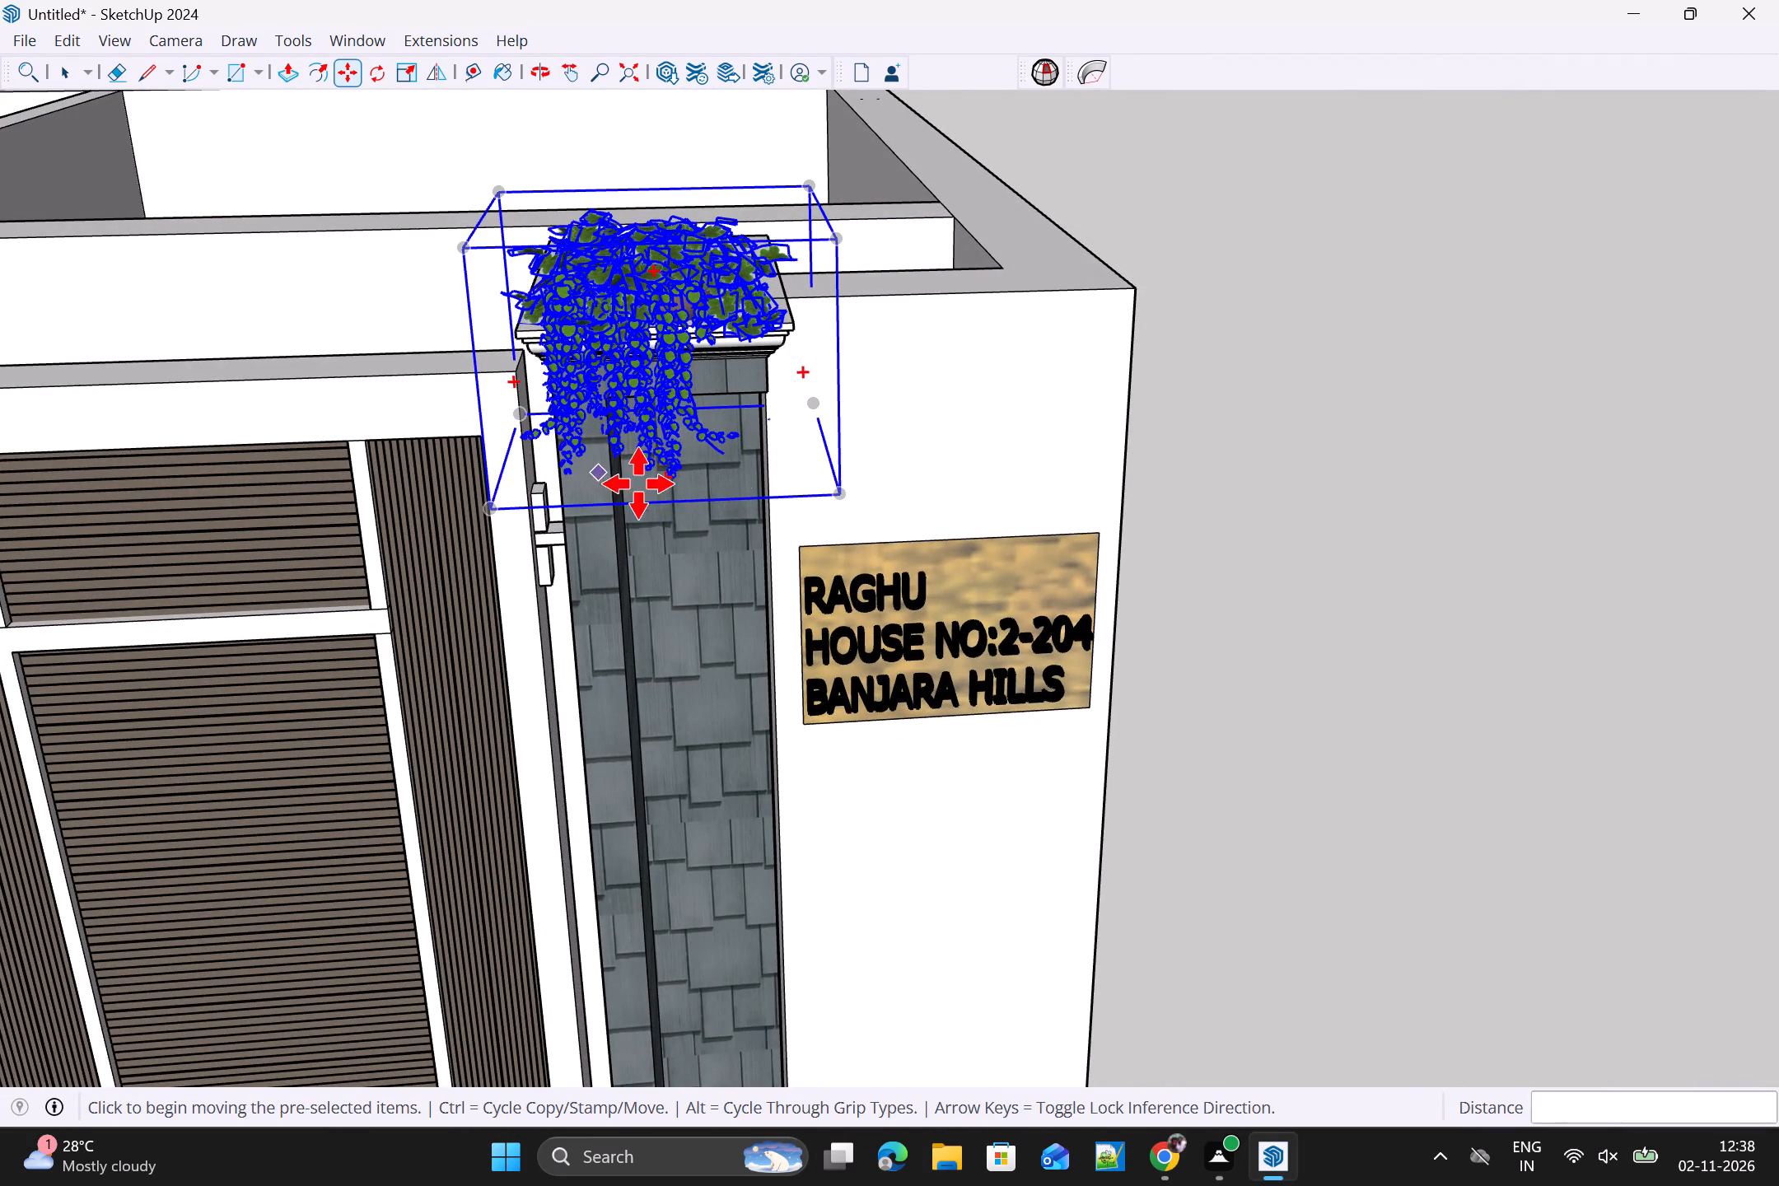
scroll(638, 483, down, 7)
shift+middle_drag(306, 481, 829, 432)
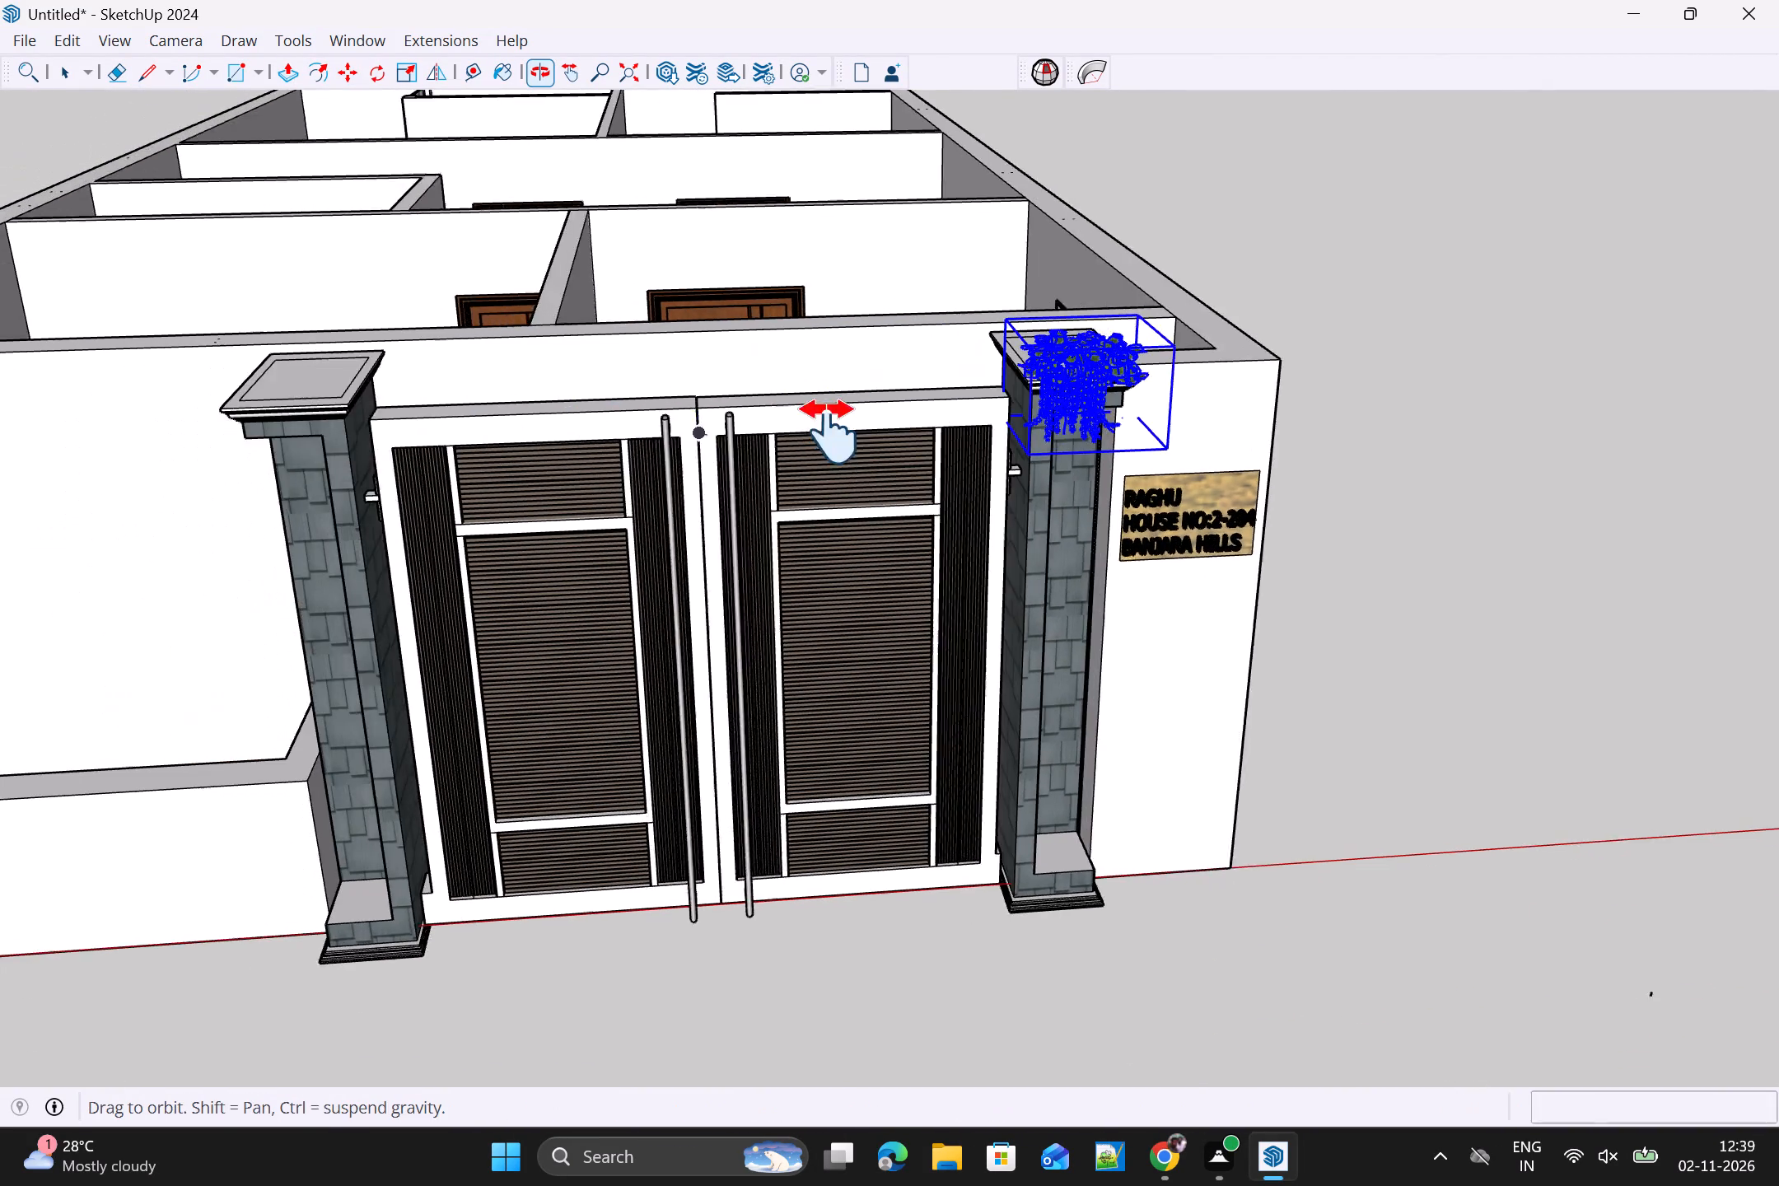
shift+middle_drag(829, 432, 878, 427)
key(ctrl+v)
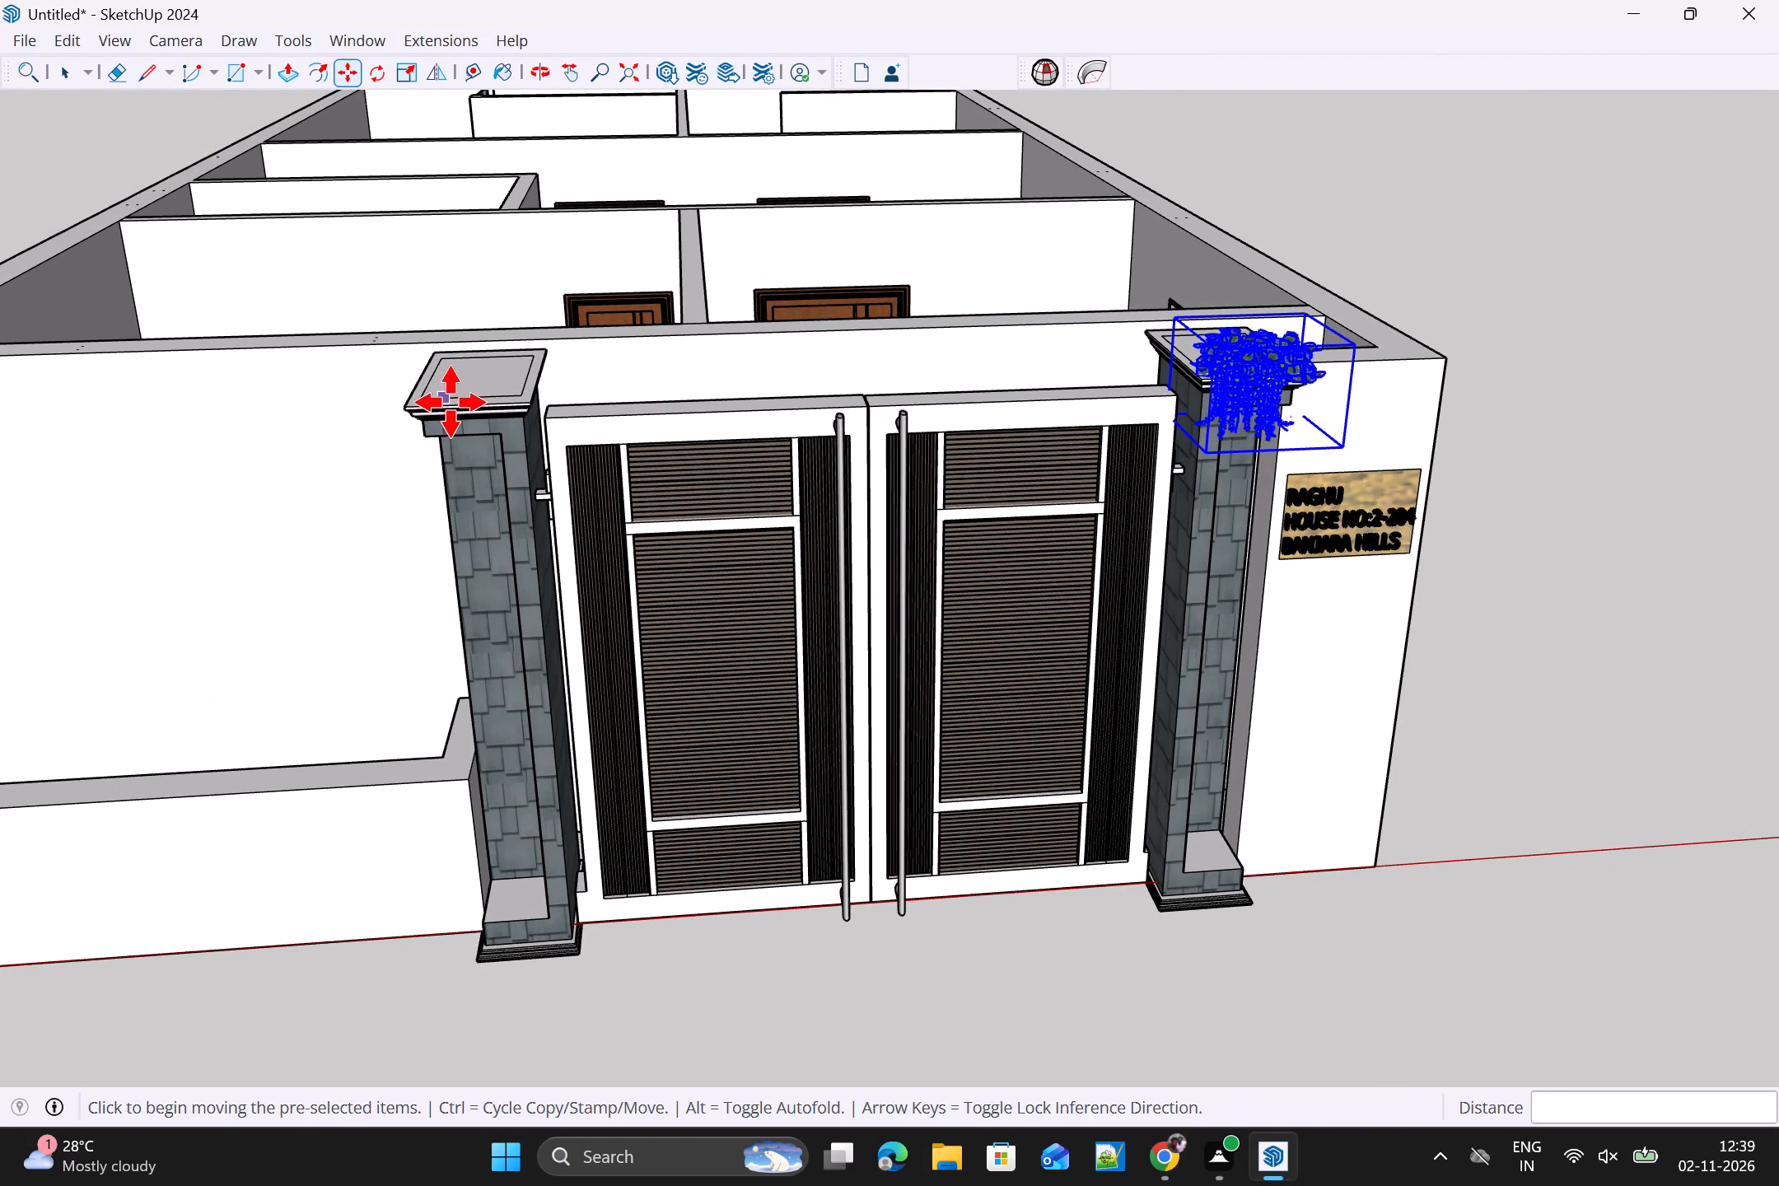
middle_drag(420, 439, 862, 440)
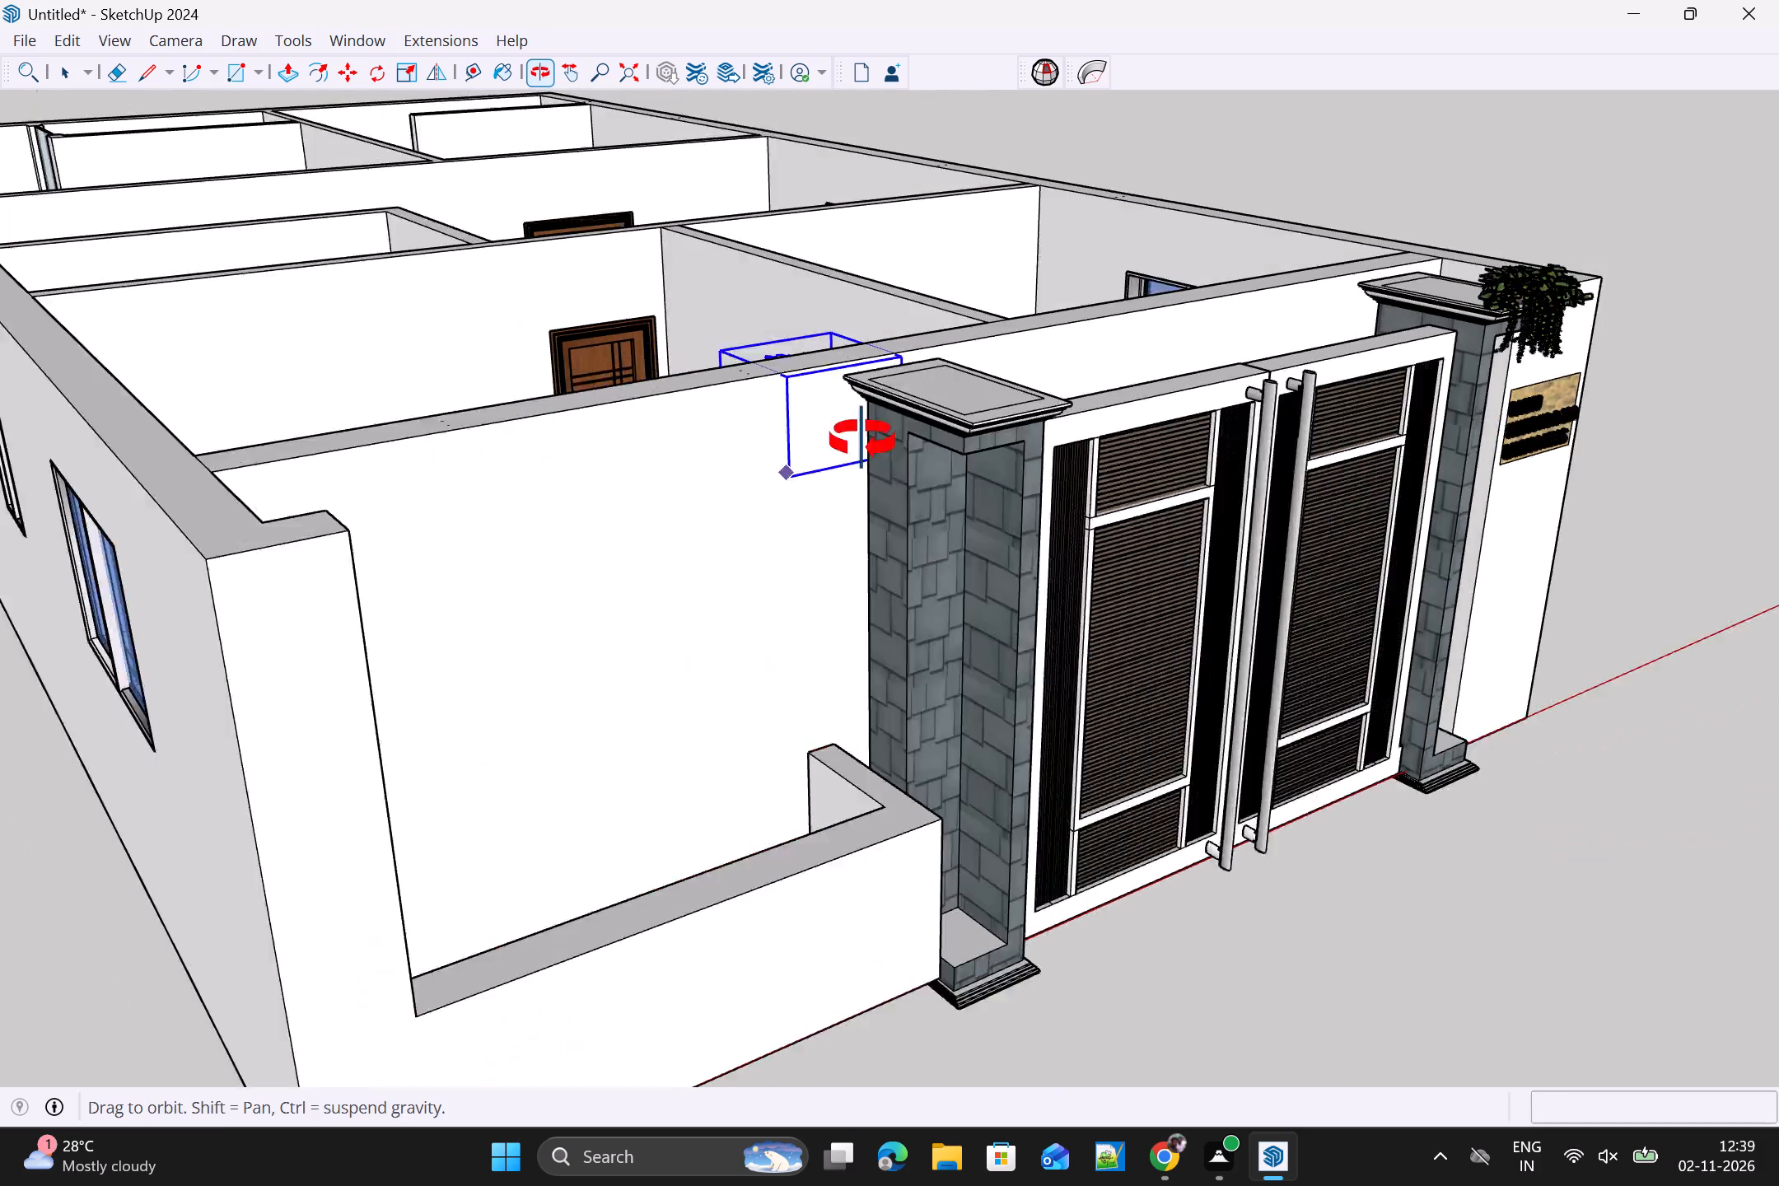
middle_drag(862, 440, 903, 443)
middle_drag(1236, 475, 1296, 498)
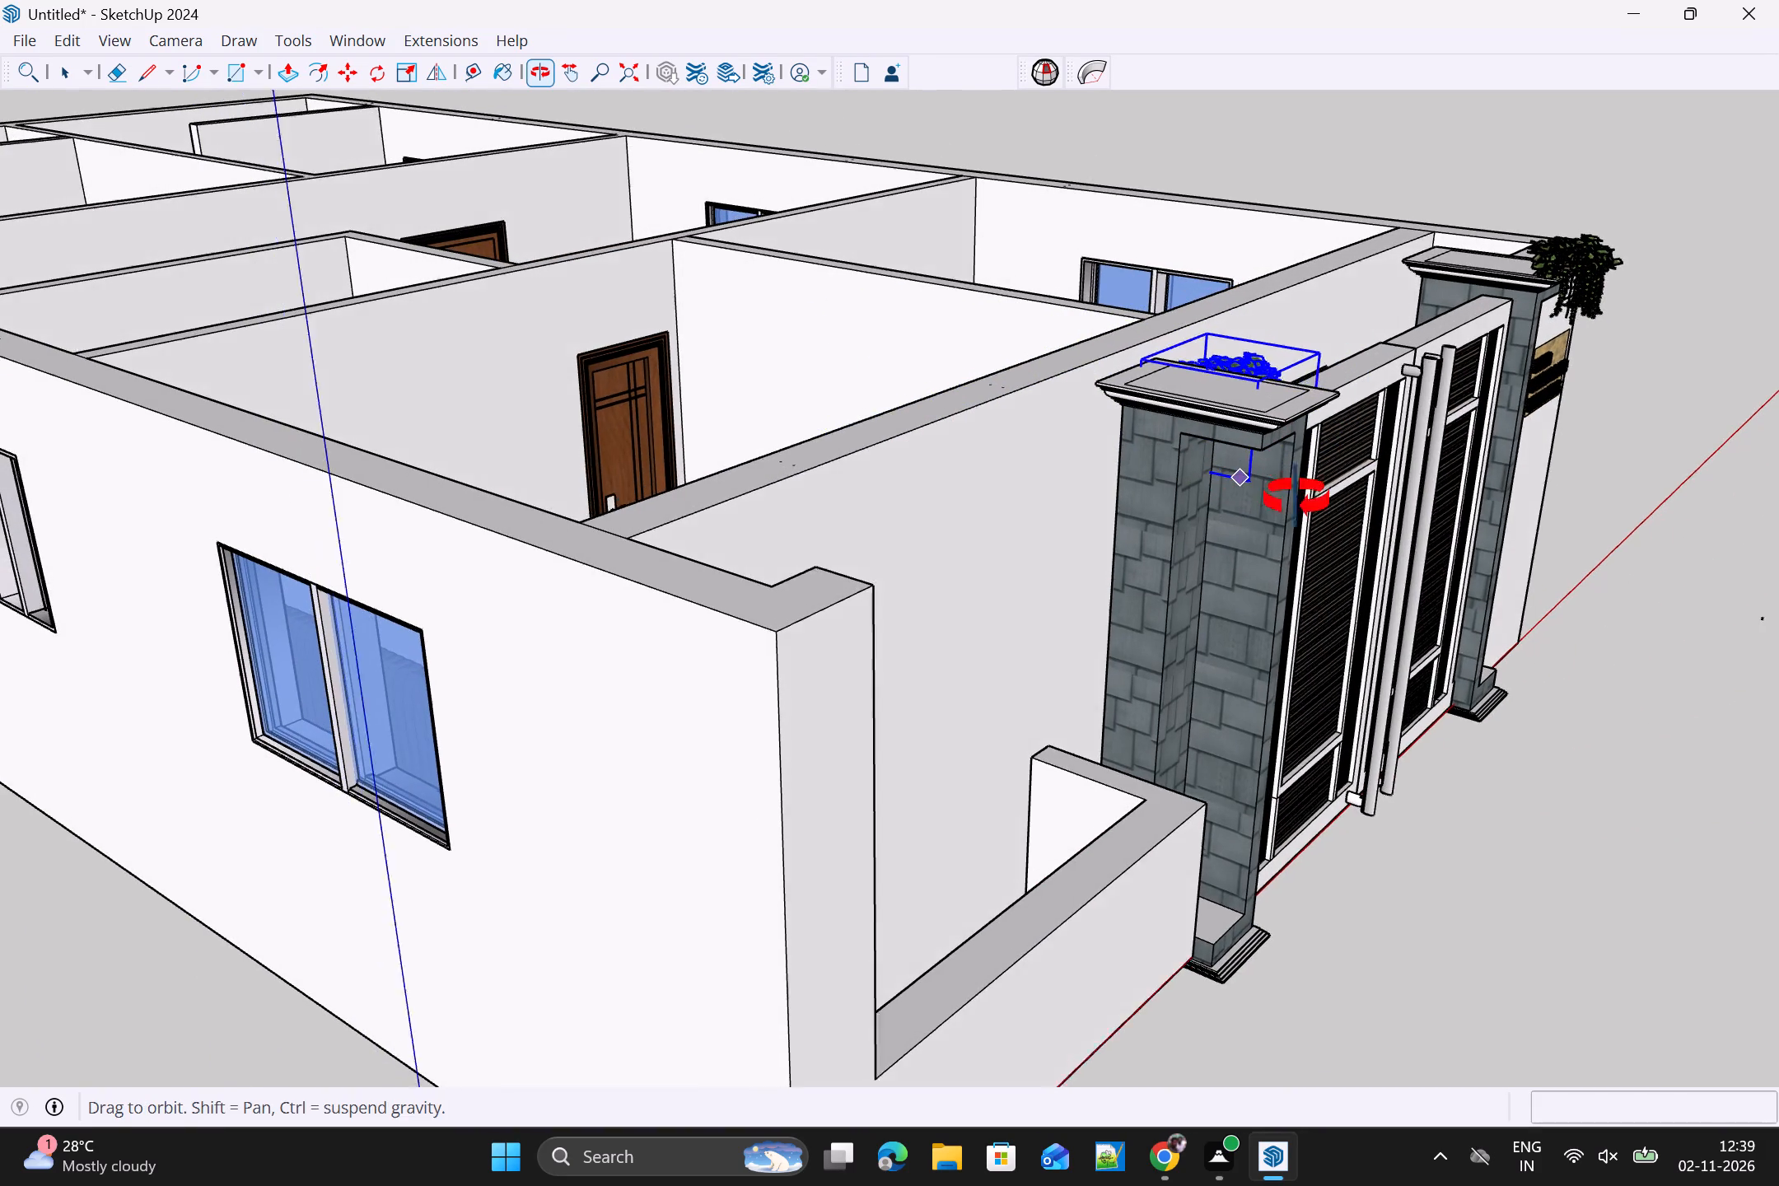
middle_drag(1296, 498, 1388, 508)
scroll(1319, 488, up, 3)
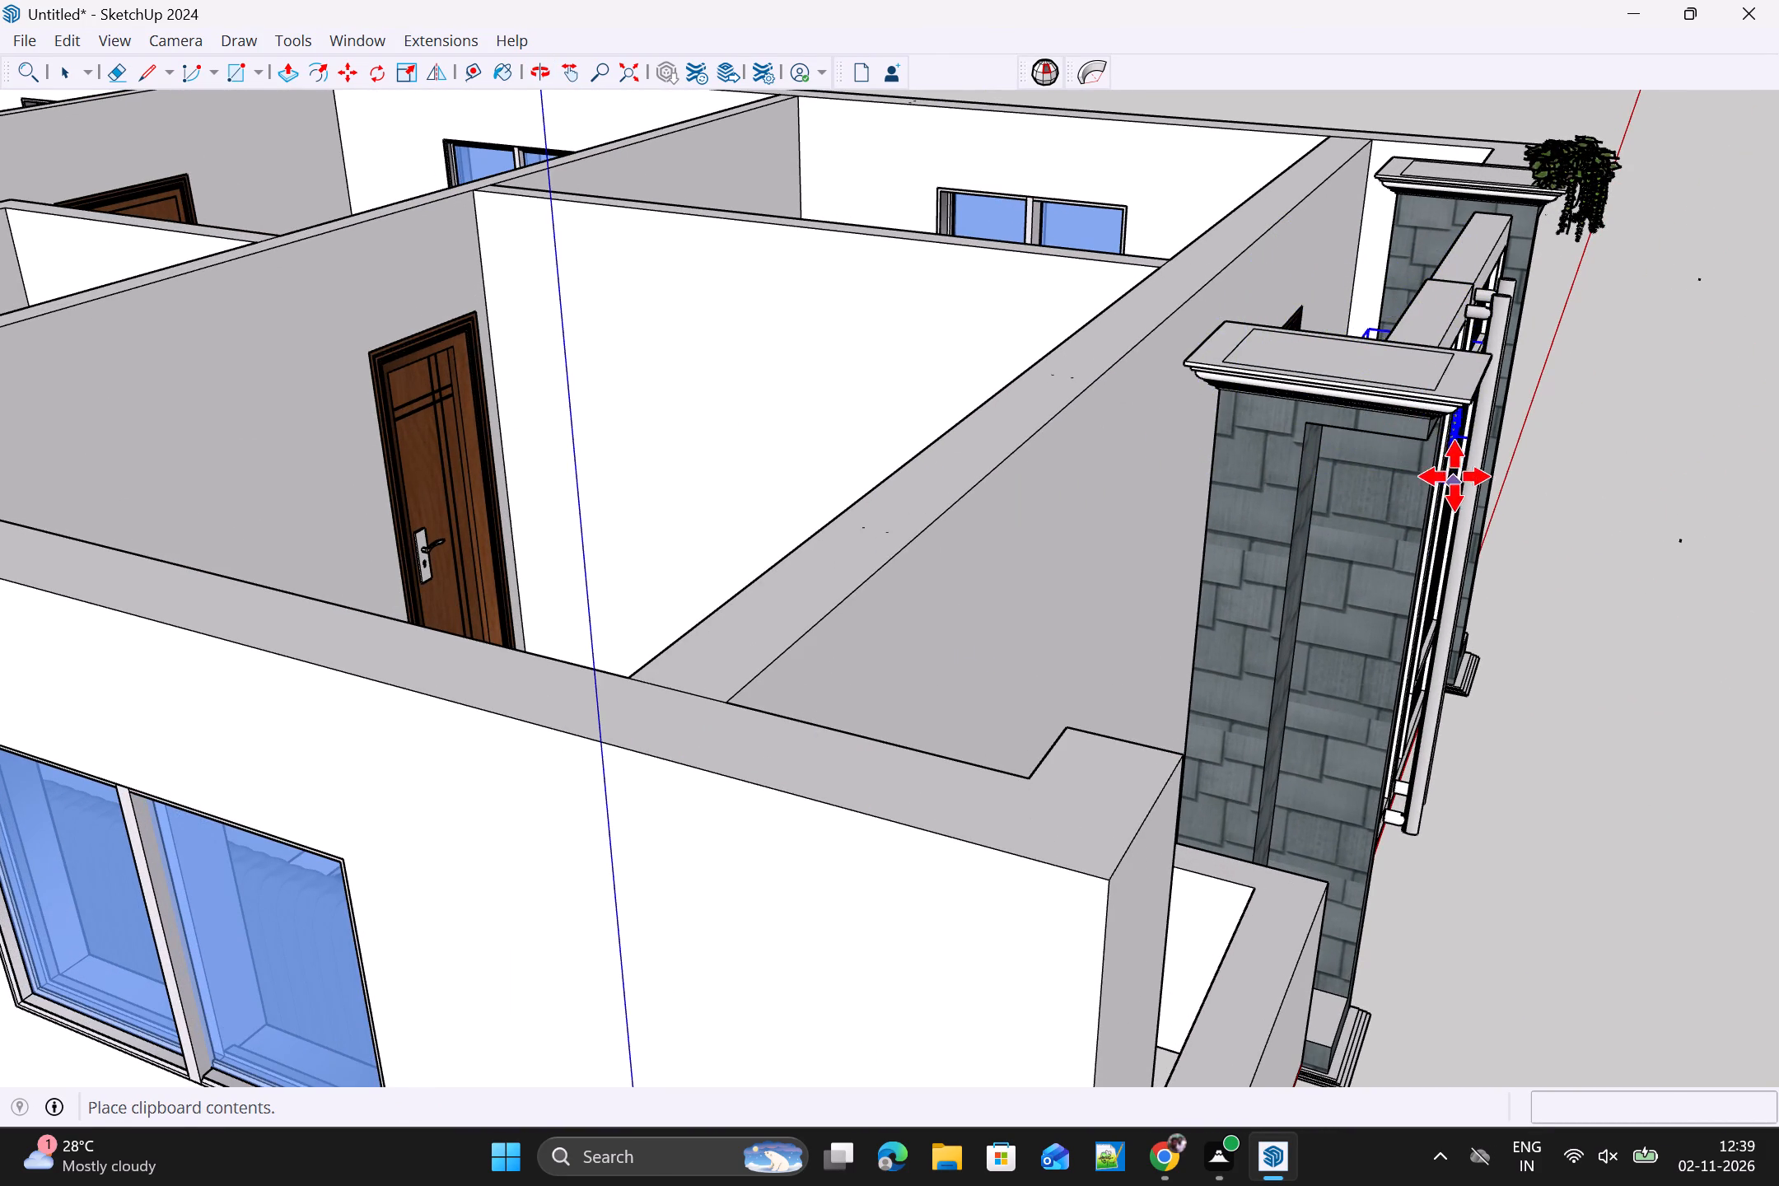
click(1433, 456)
Move the copied plant about 1' 2 1/2" sideways from the gate so it sits over its pillar's cap.
middle_drag(1468, 465, 951, 482)
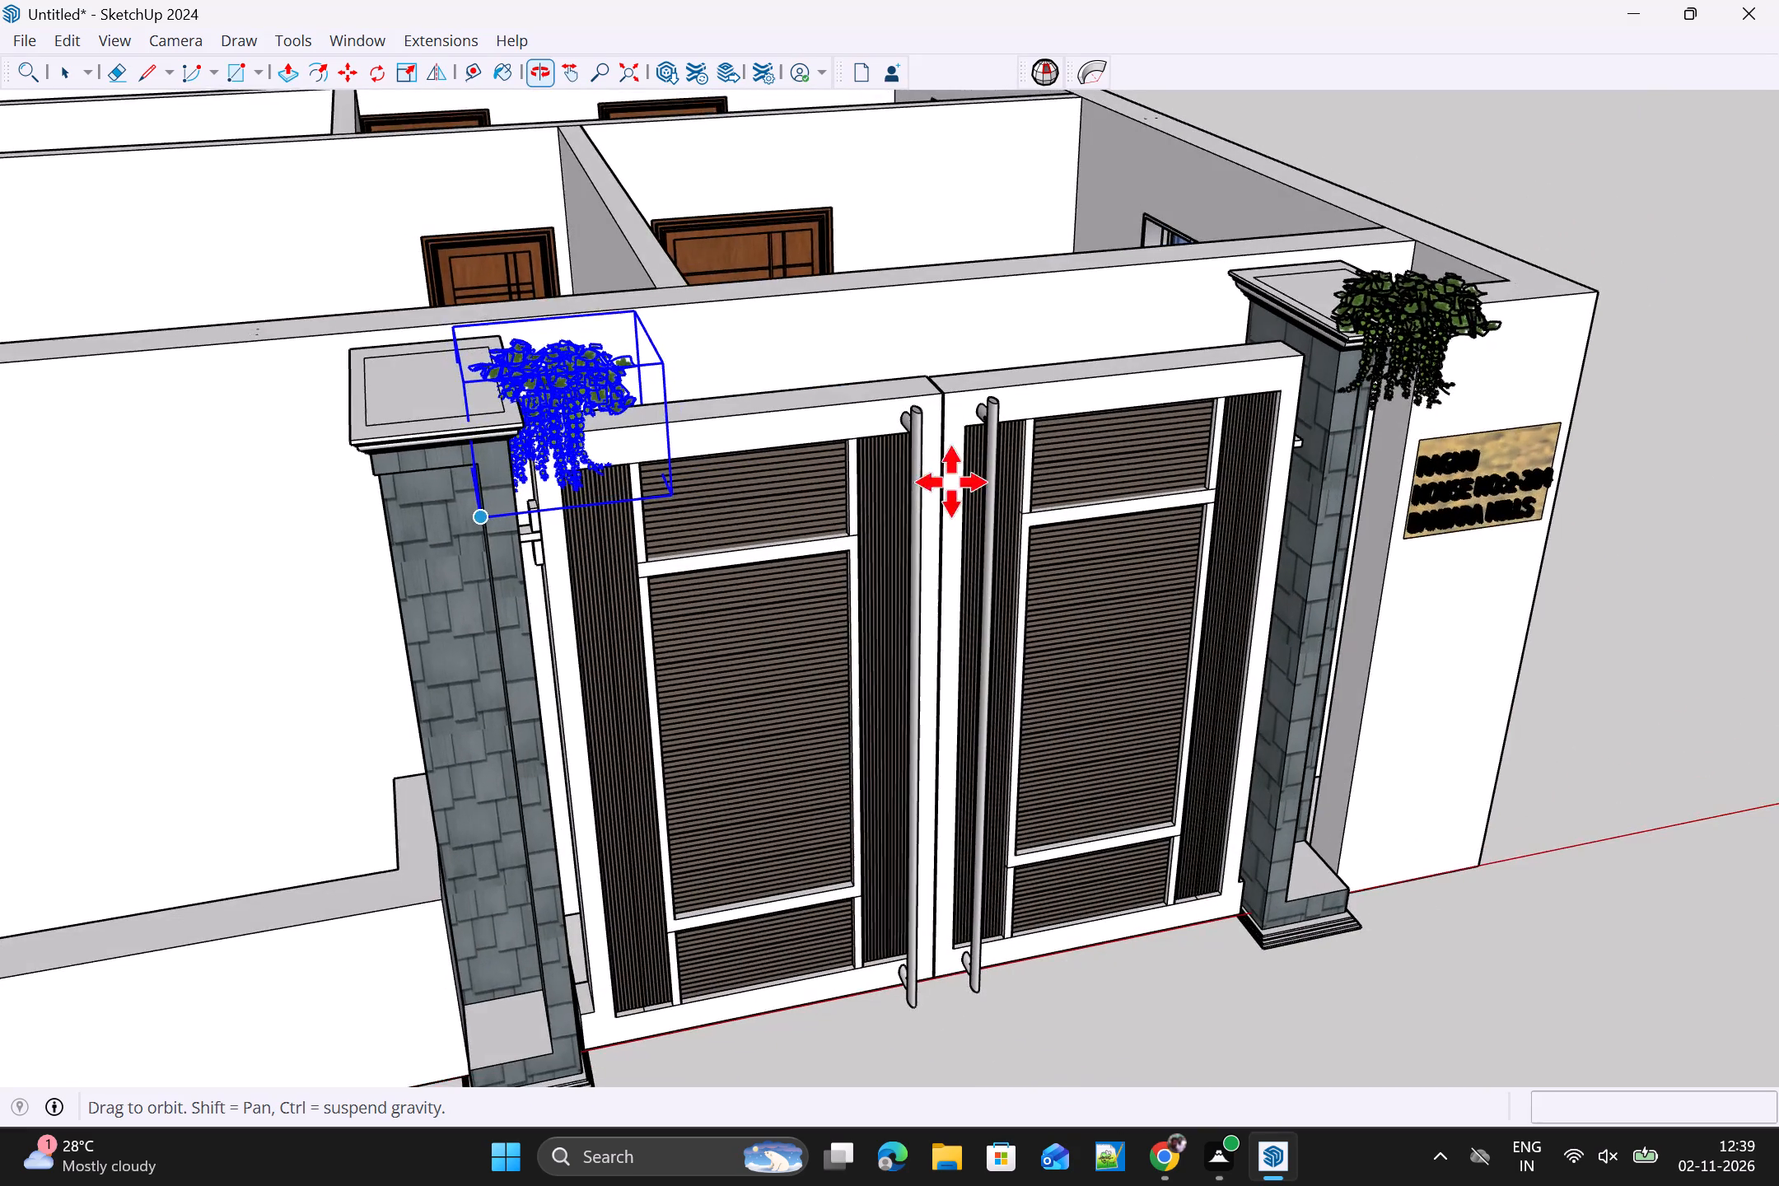
middle_drag(951, 482, 946, 486)
click(680, 477)
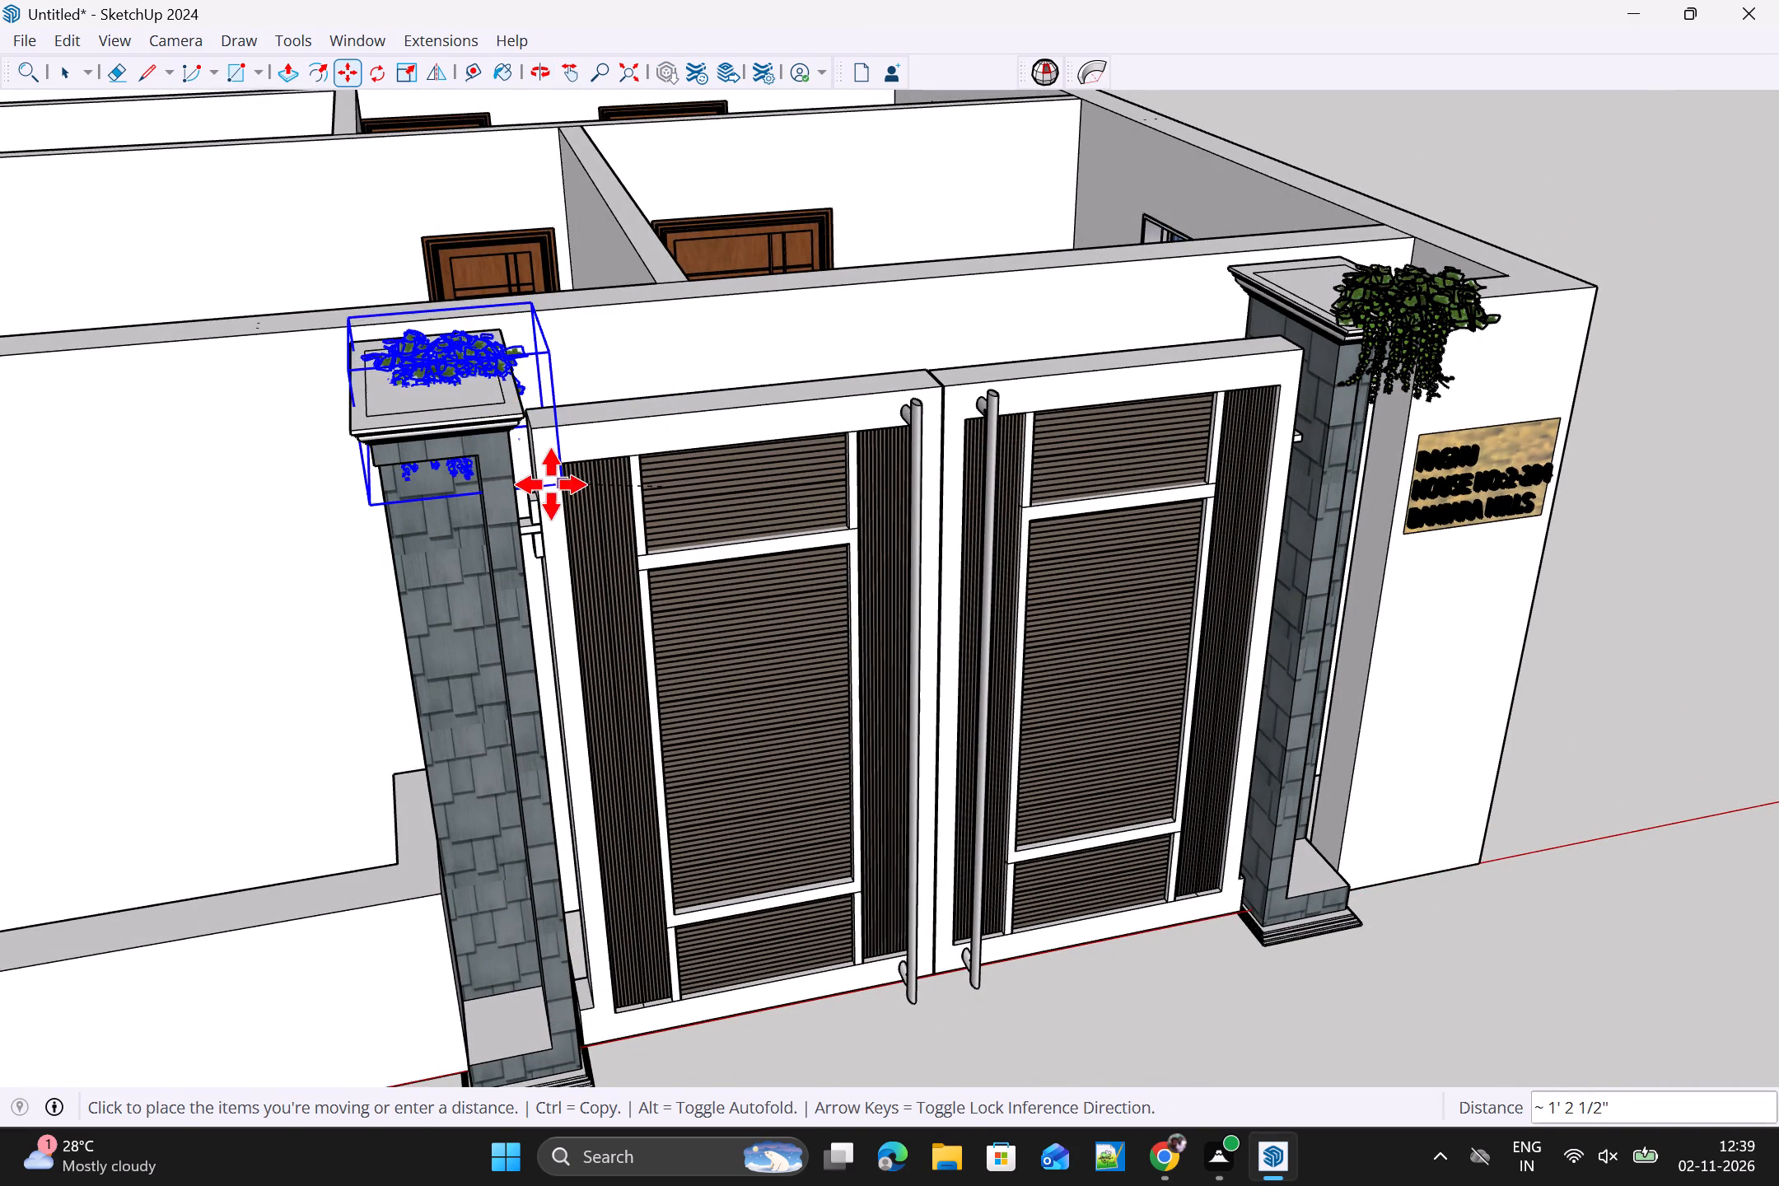
drag(548, 484, 558, 484)
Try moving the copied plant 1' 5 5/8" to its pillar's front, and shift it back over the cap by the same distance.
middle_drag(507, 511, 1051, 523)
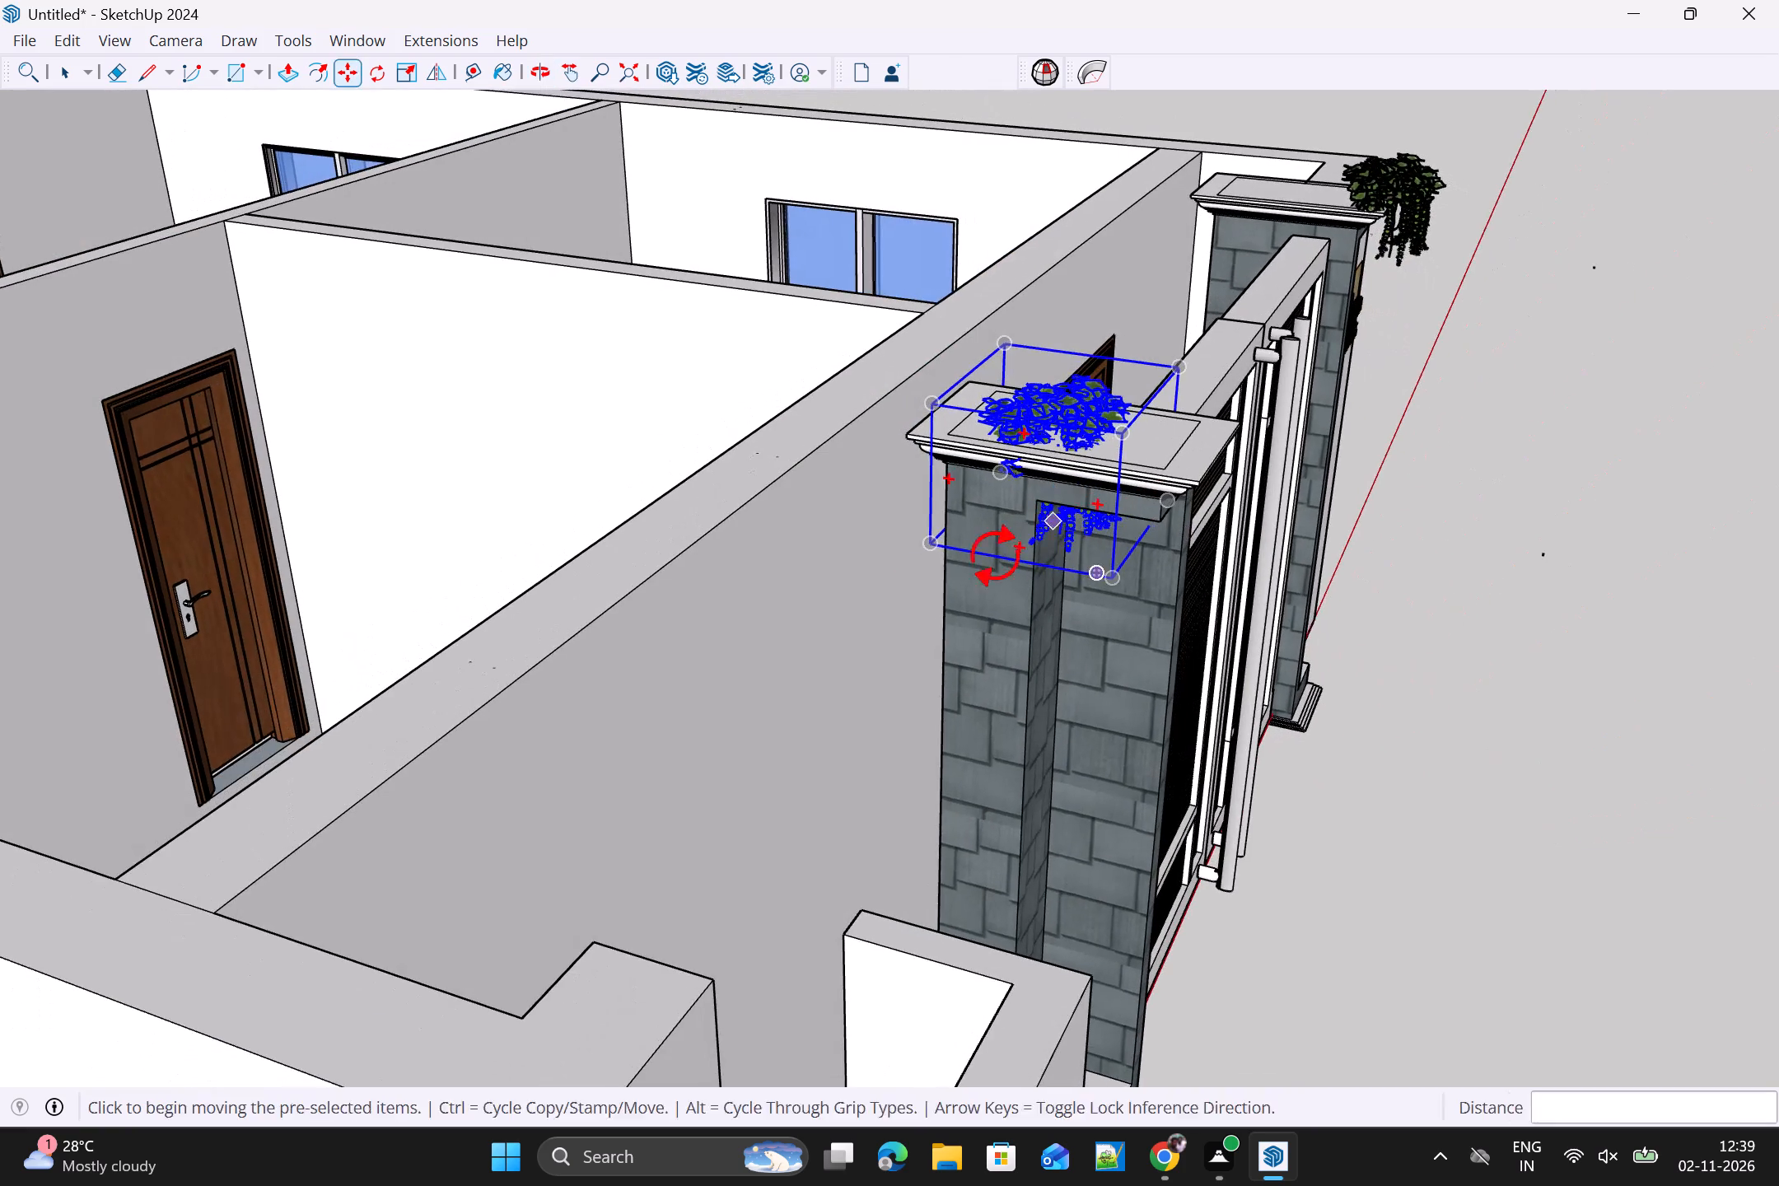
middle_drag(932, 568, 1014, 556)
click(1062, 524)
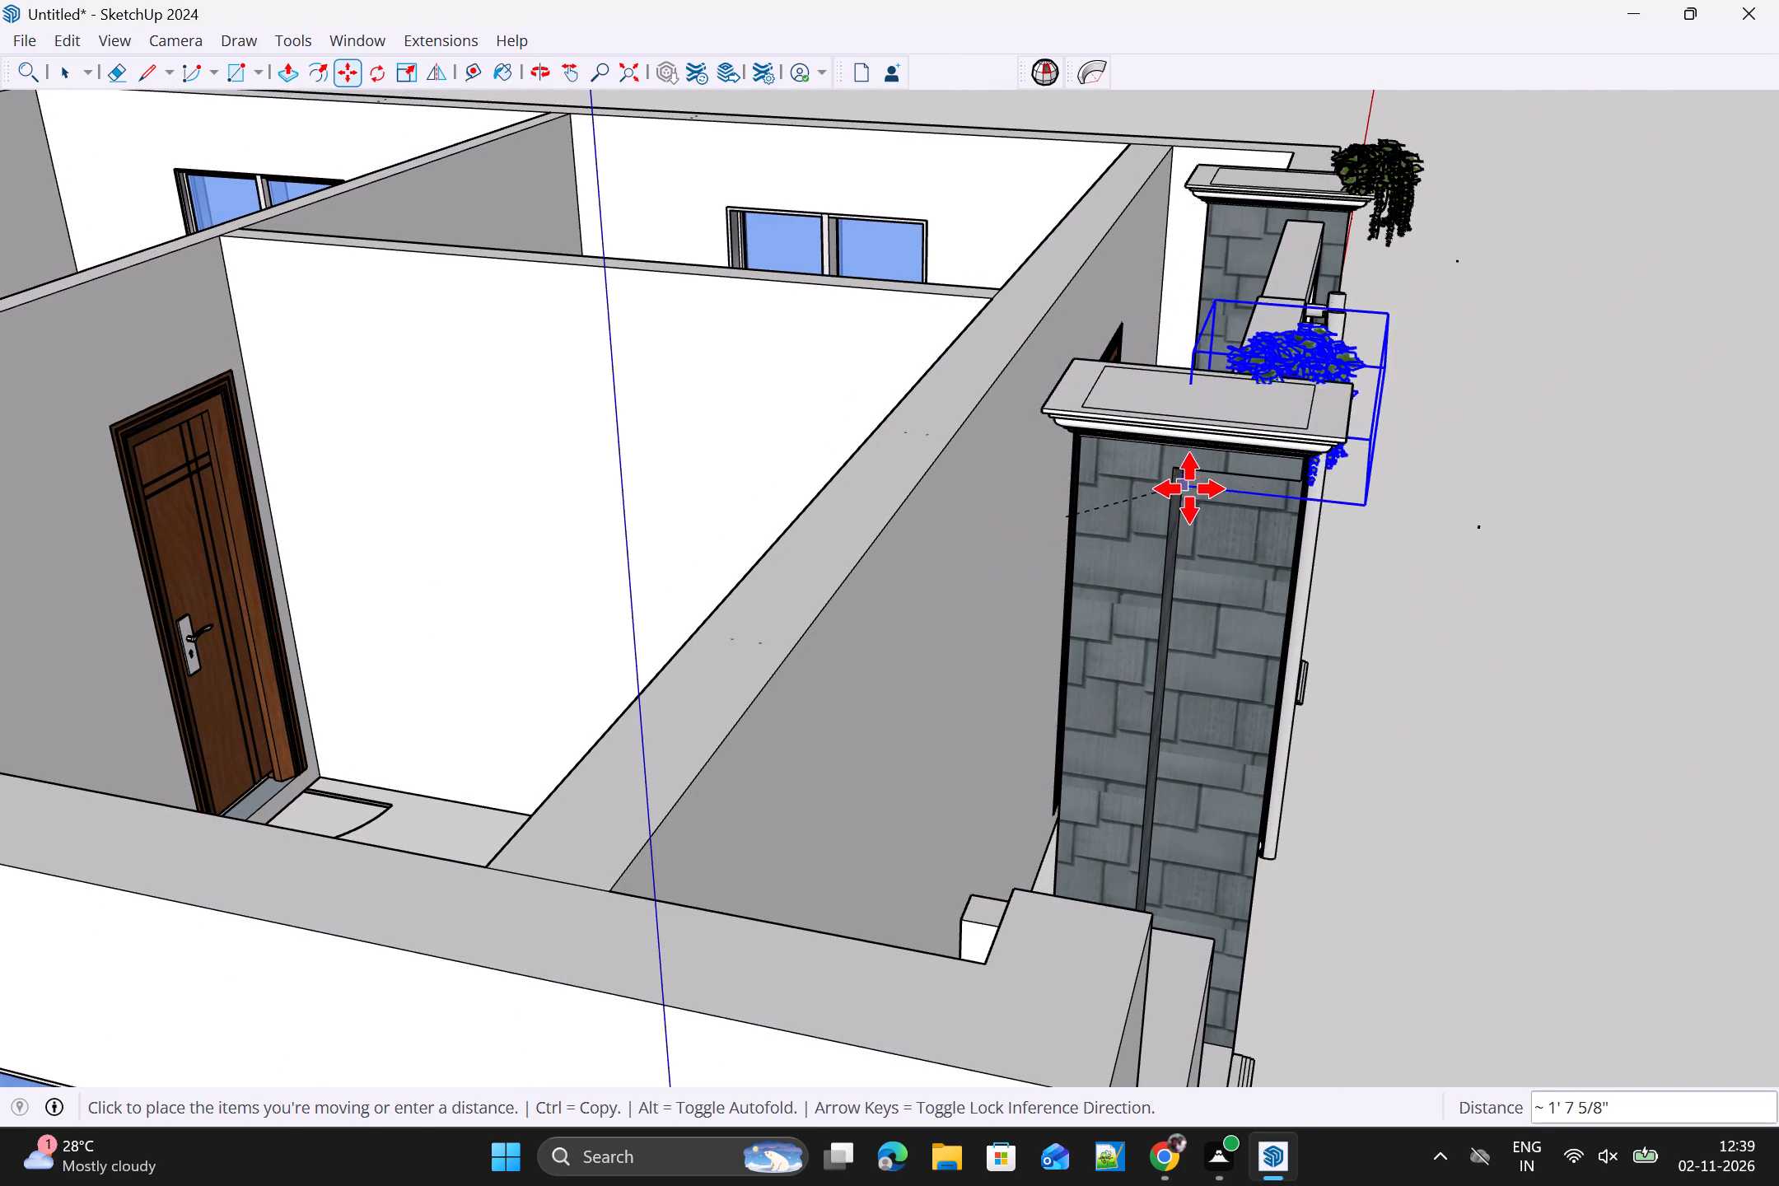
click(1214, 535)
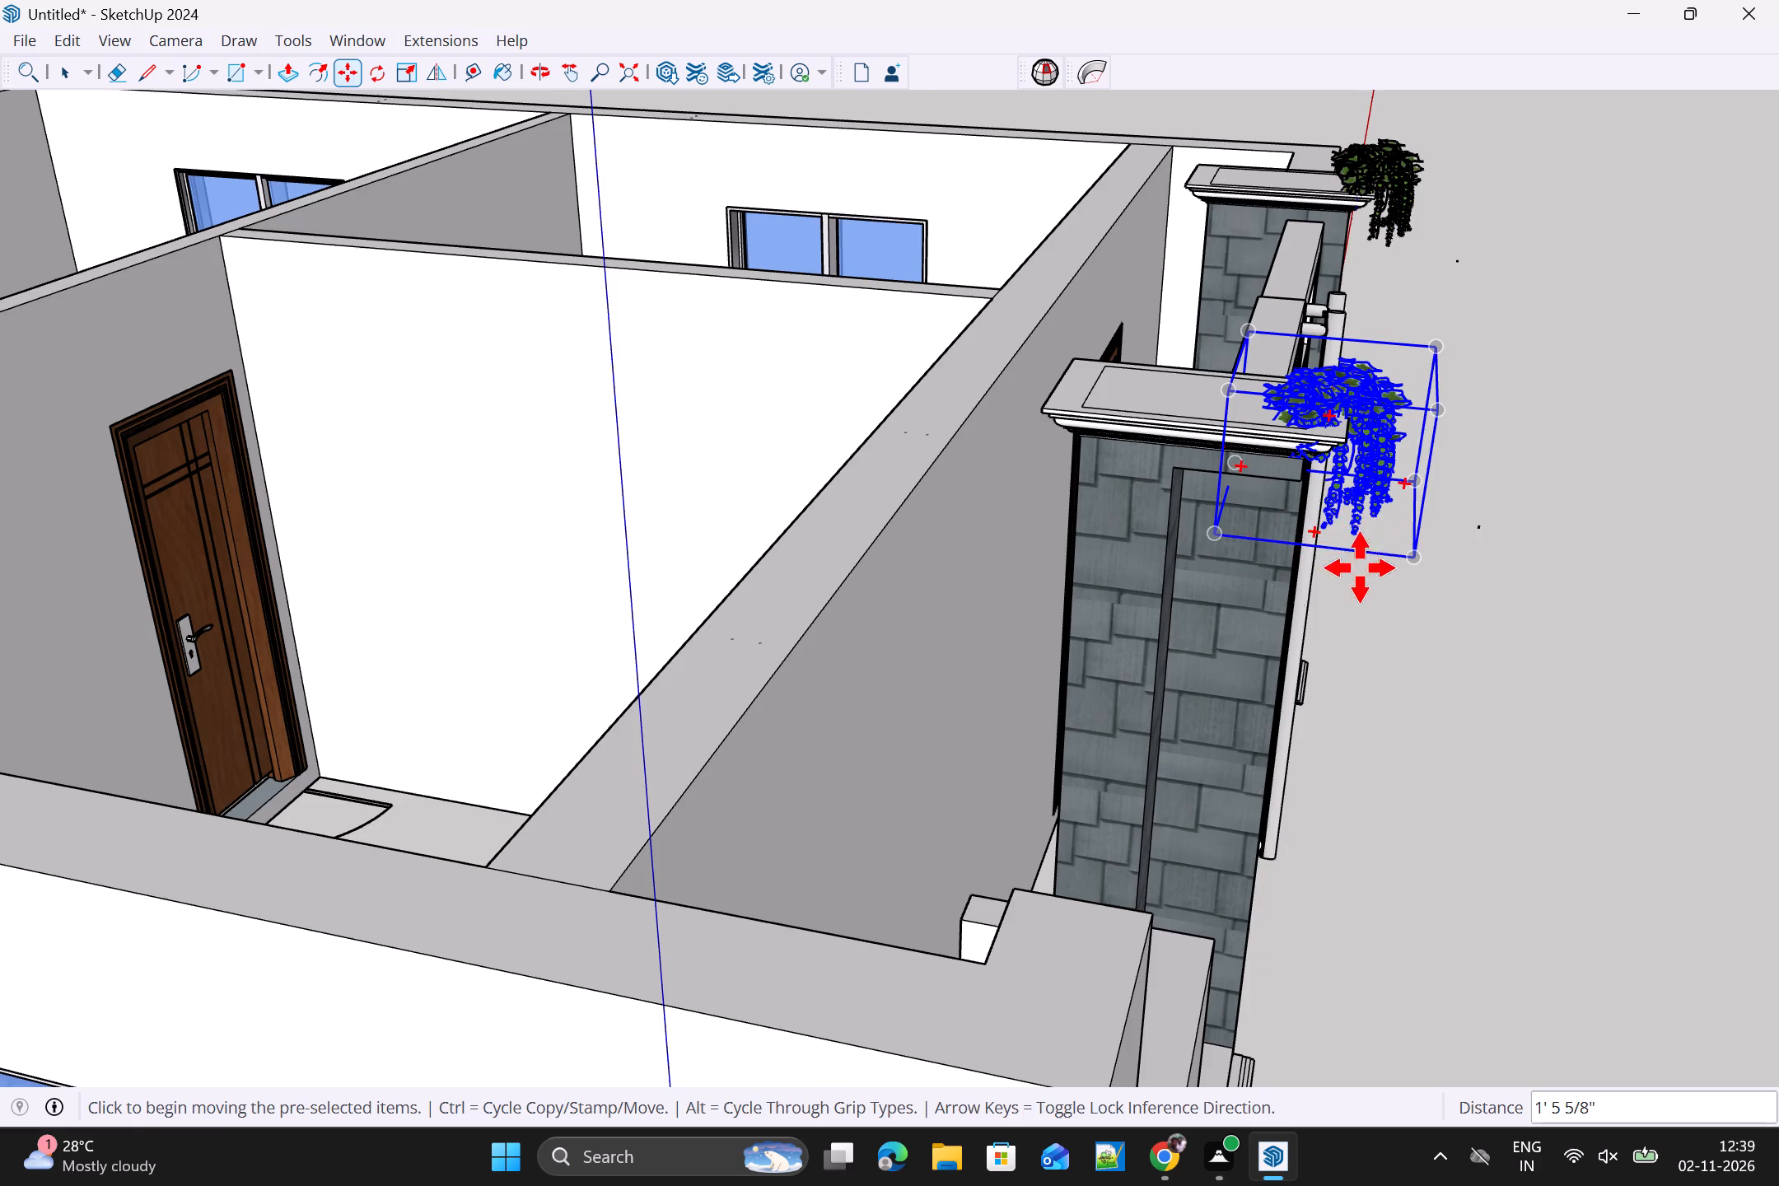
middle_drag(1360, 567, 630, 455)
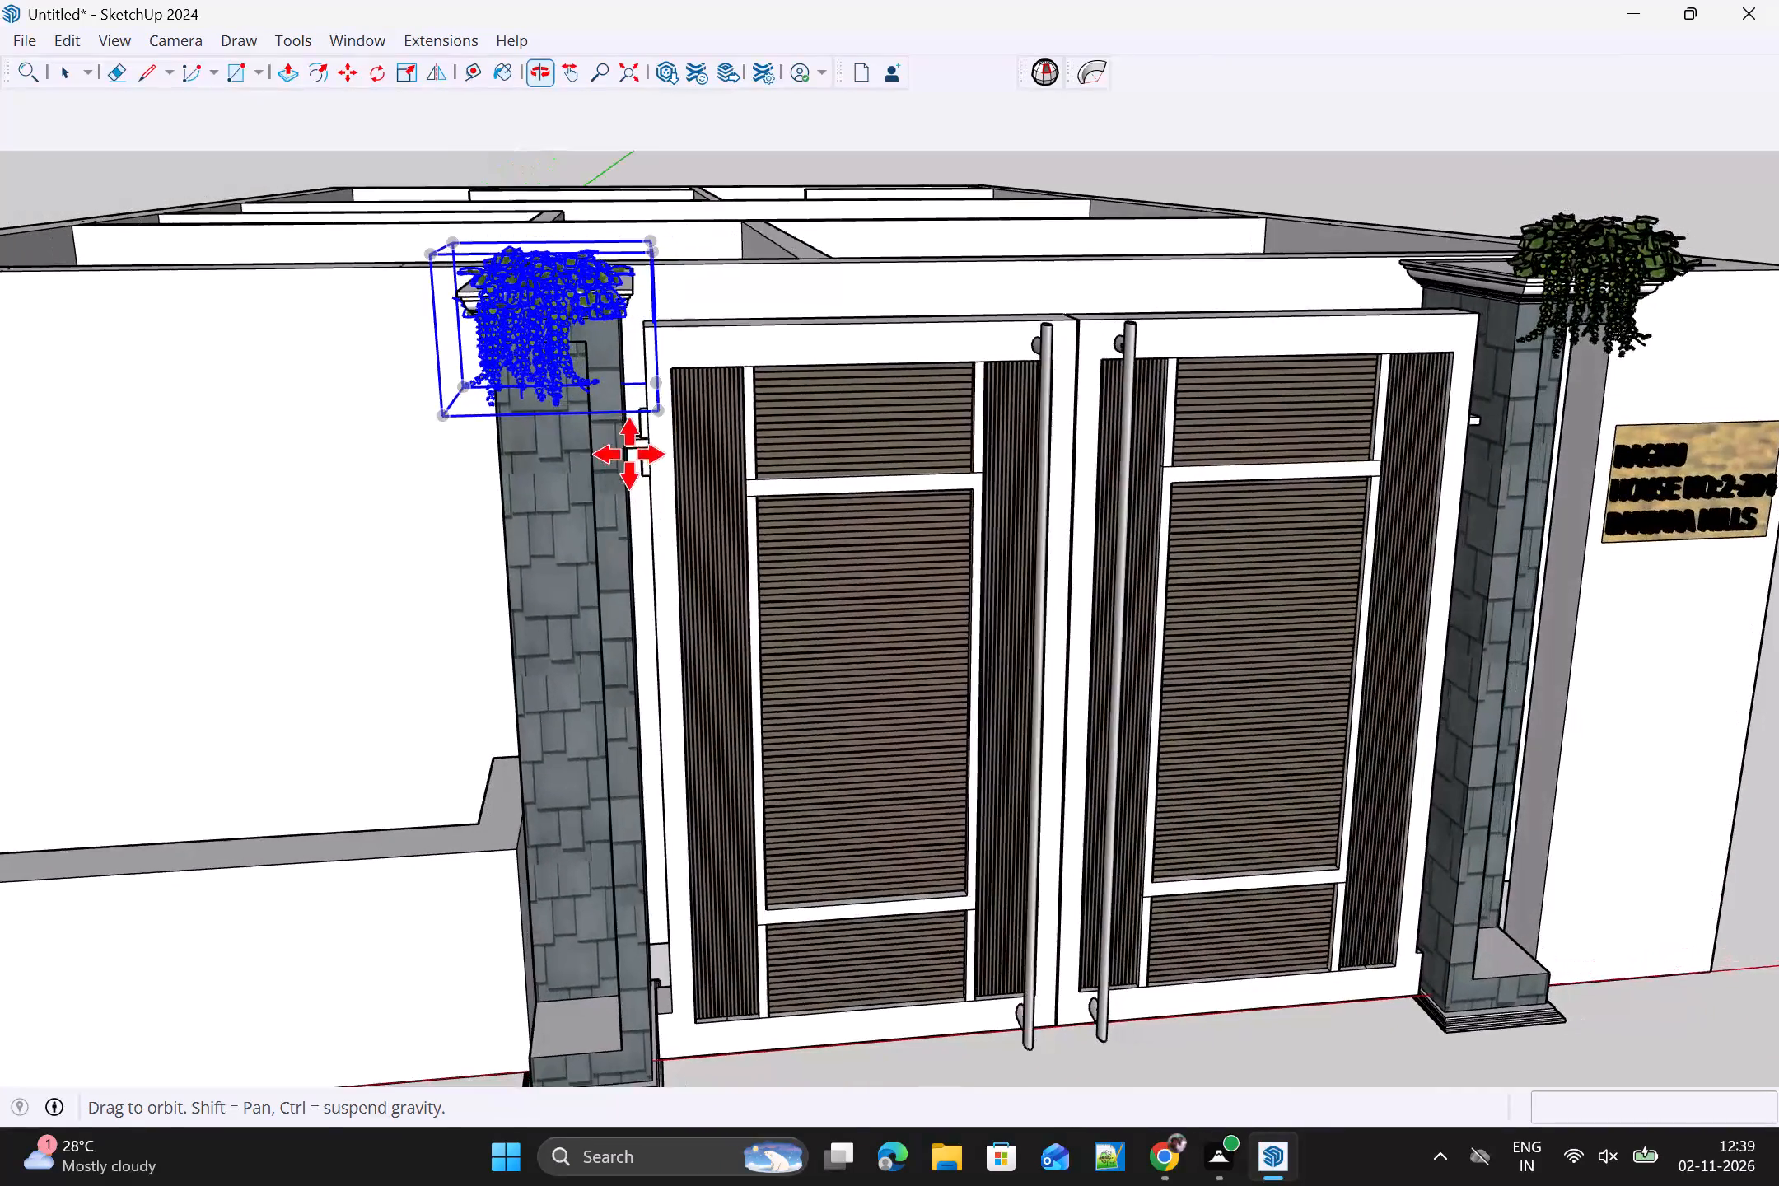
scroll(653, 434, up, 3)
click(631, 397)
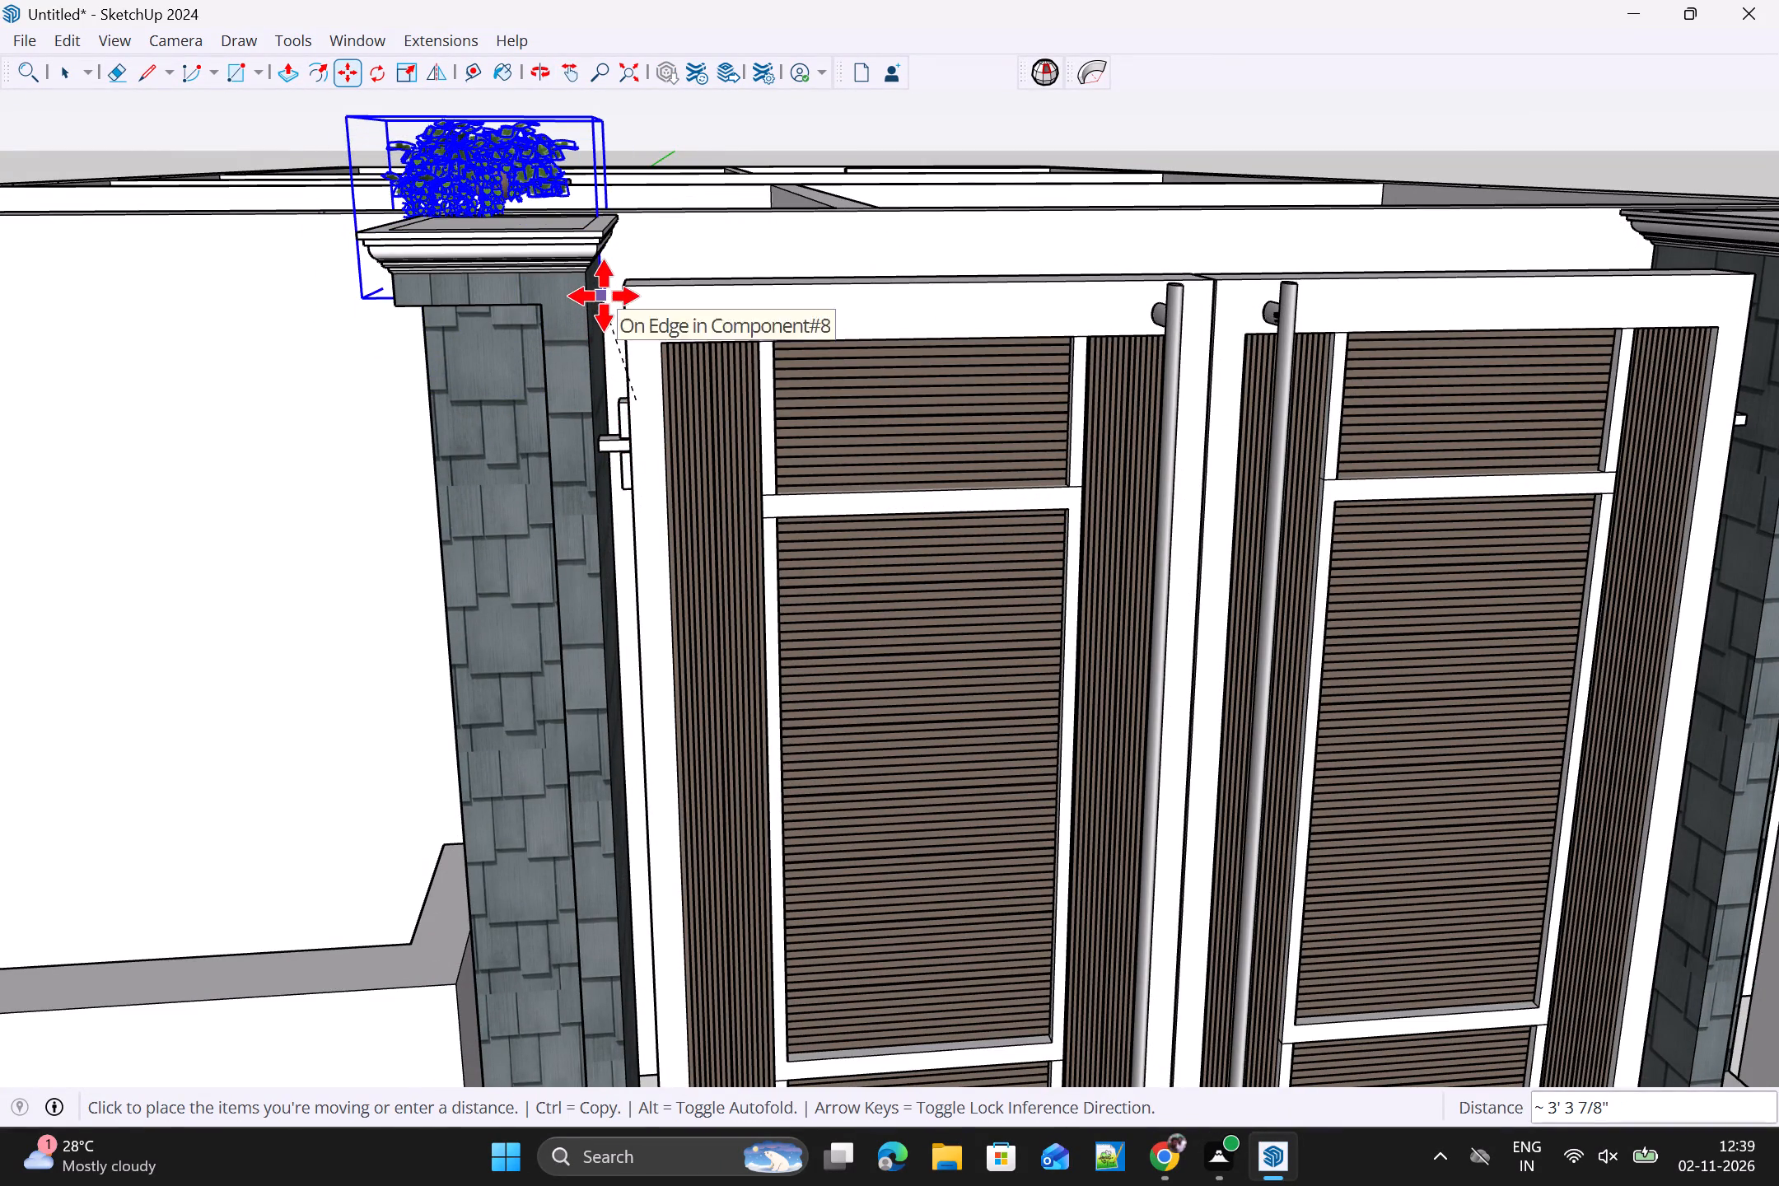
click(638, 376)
Move the copied plant about 2' 1 5/16" forward, off its pillar's cap.
middle_drag(615, 401, 1460, 642)
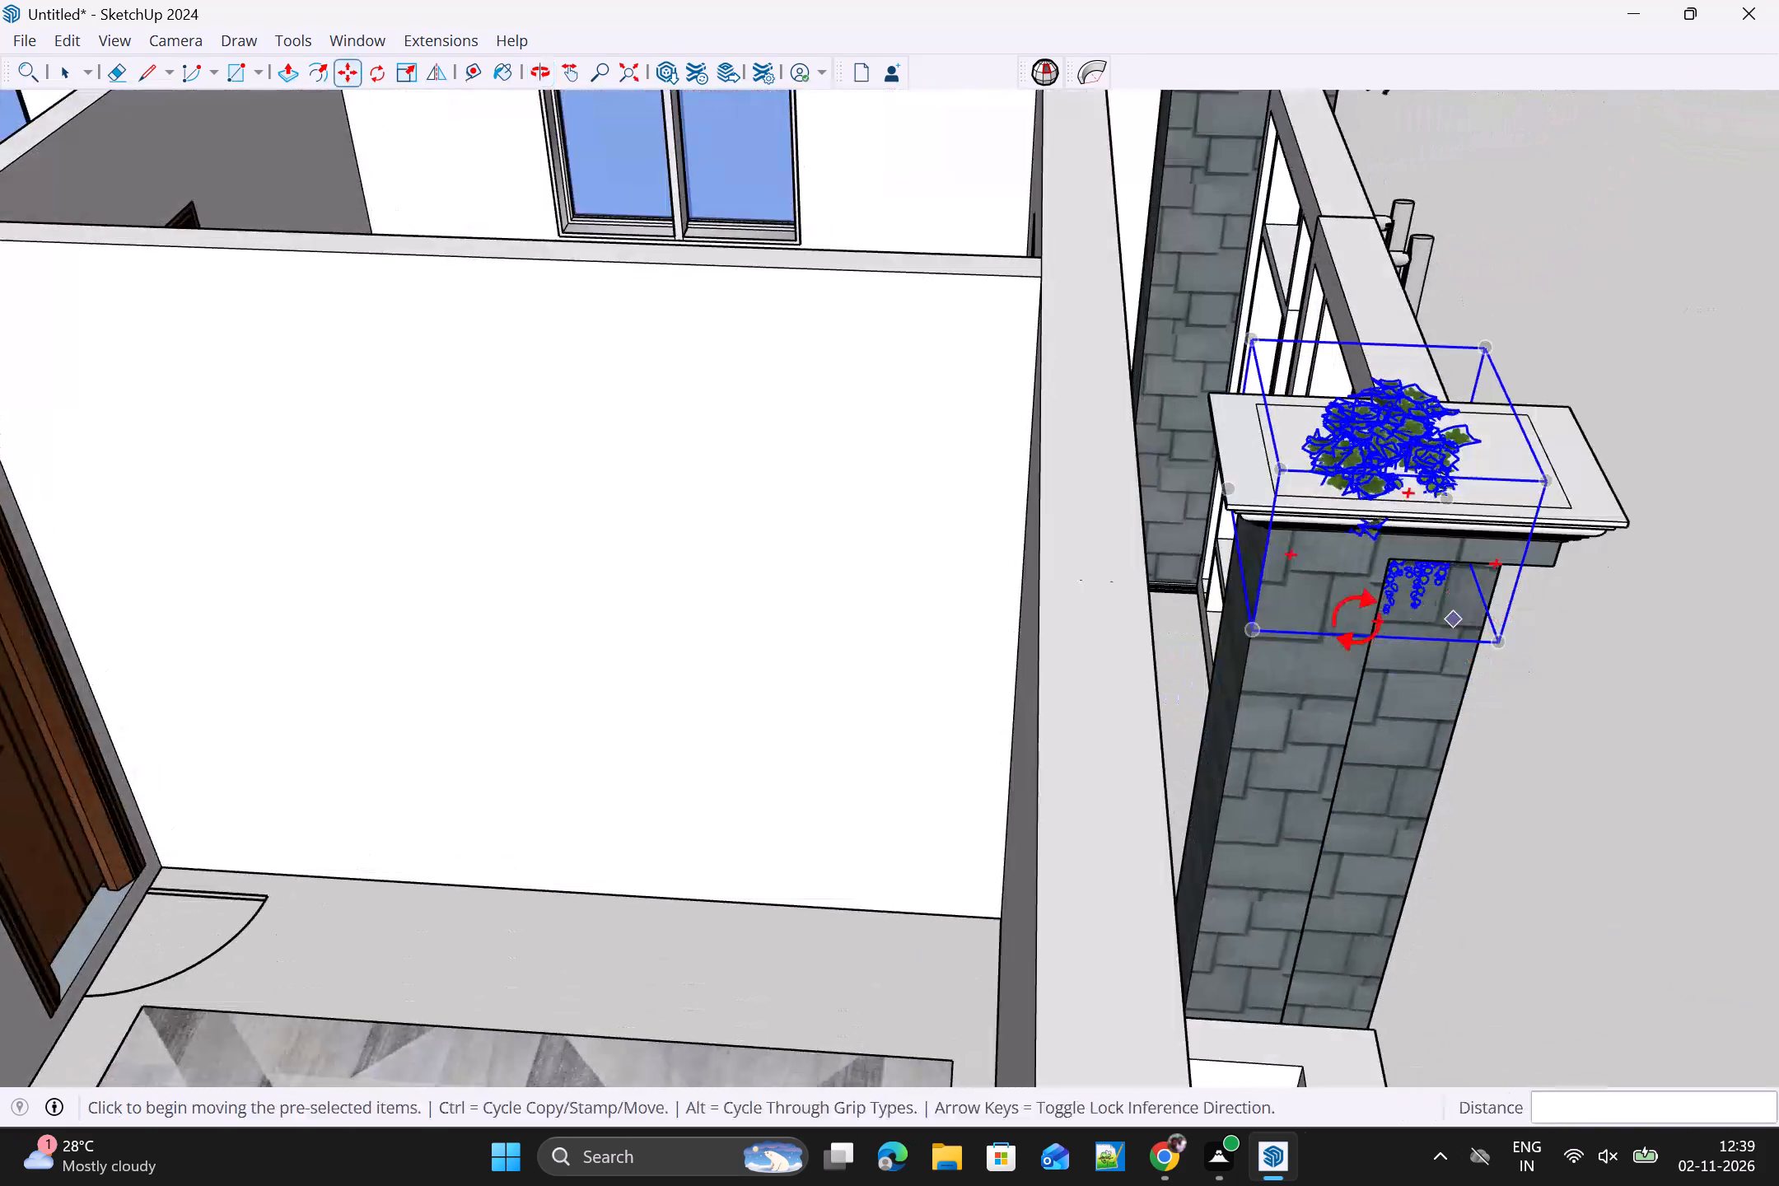
scroll(1305, 623, up, 3)
click(1234, 635)
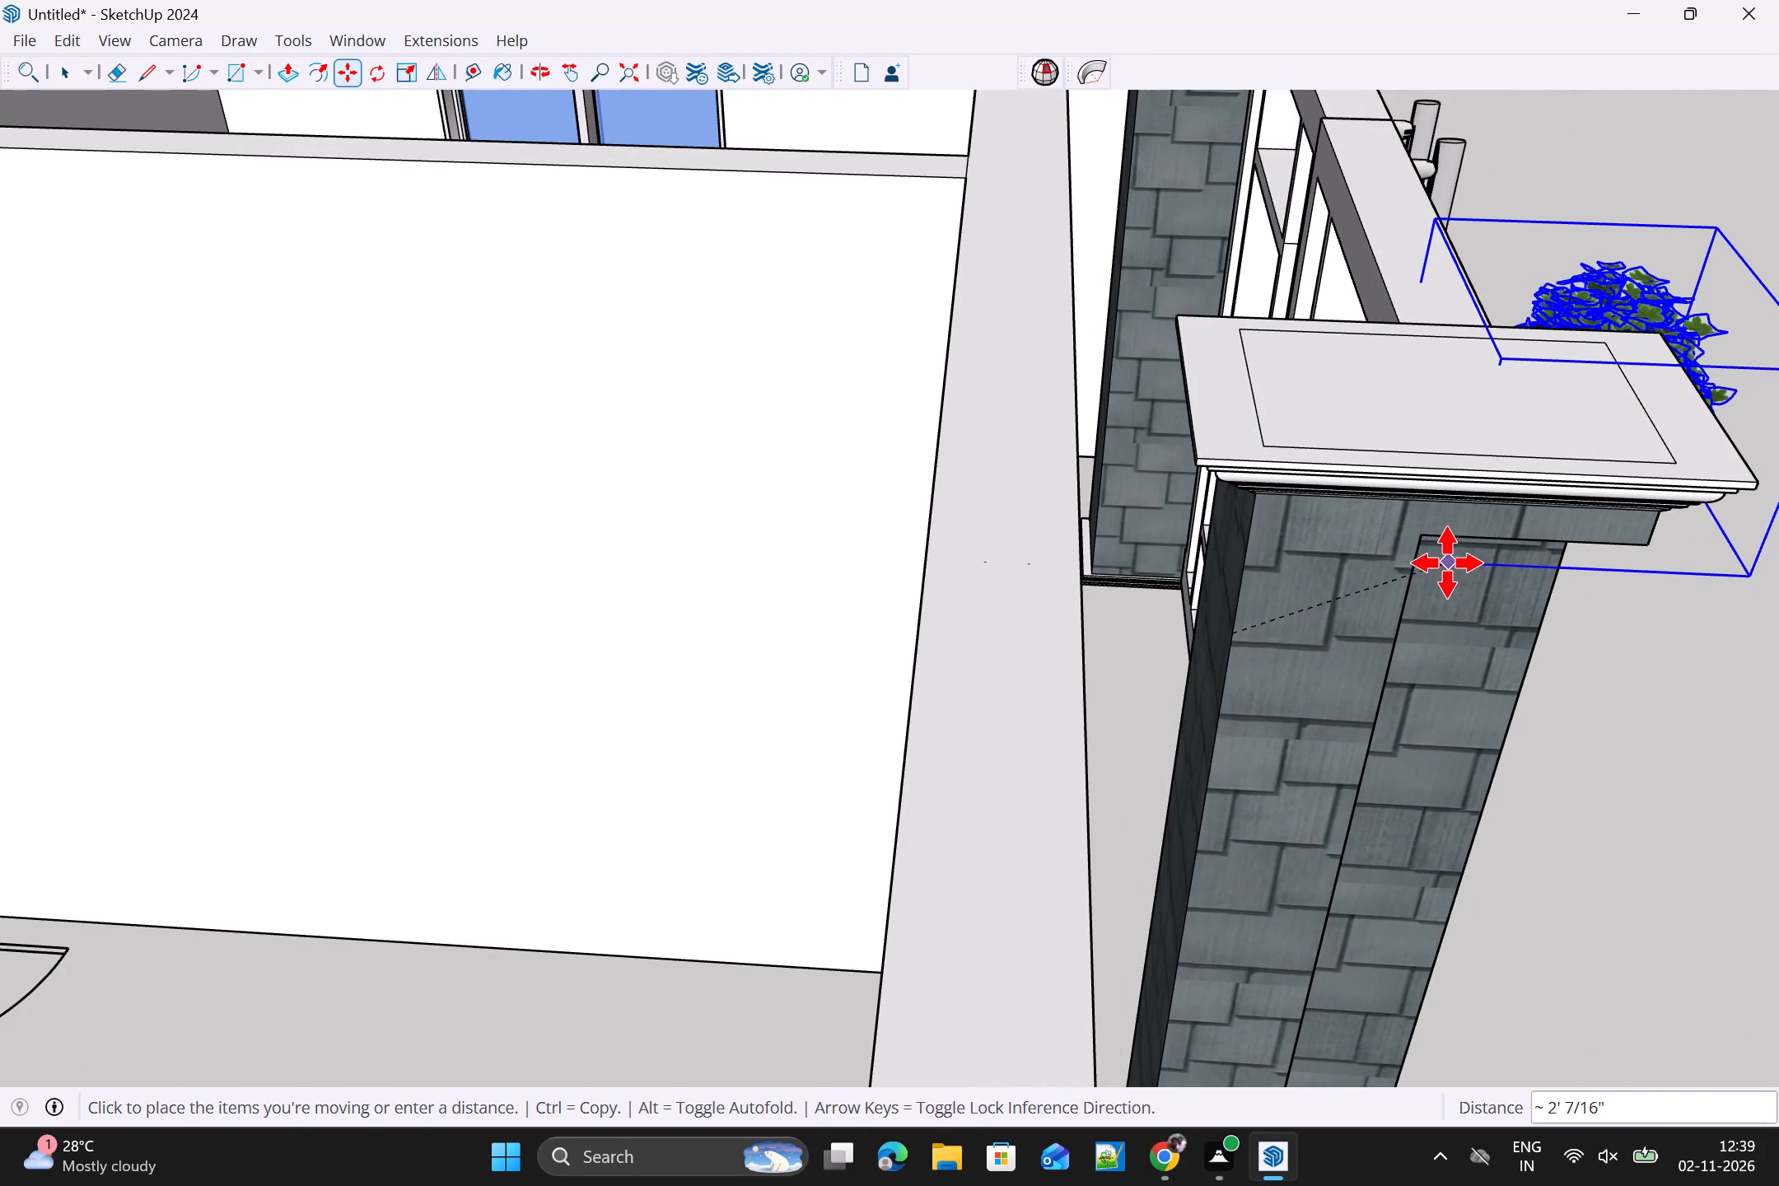
middle_drag(1444, 521, 1422, 429)
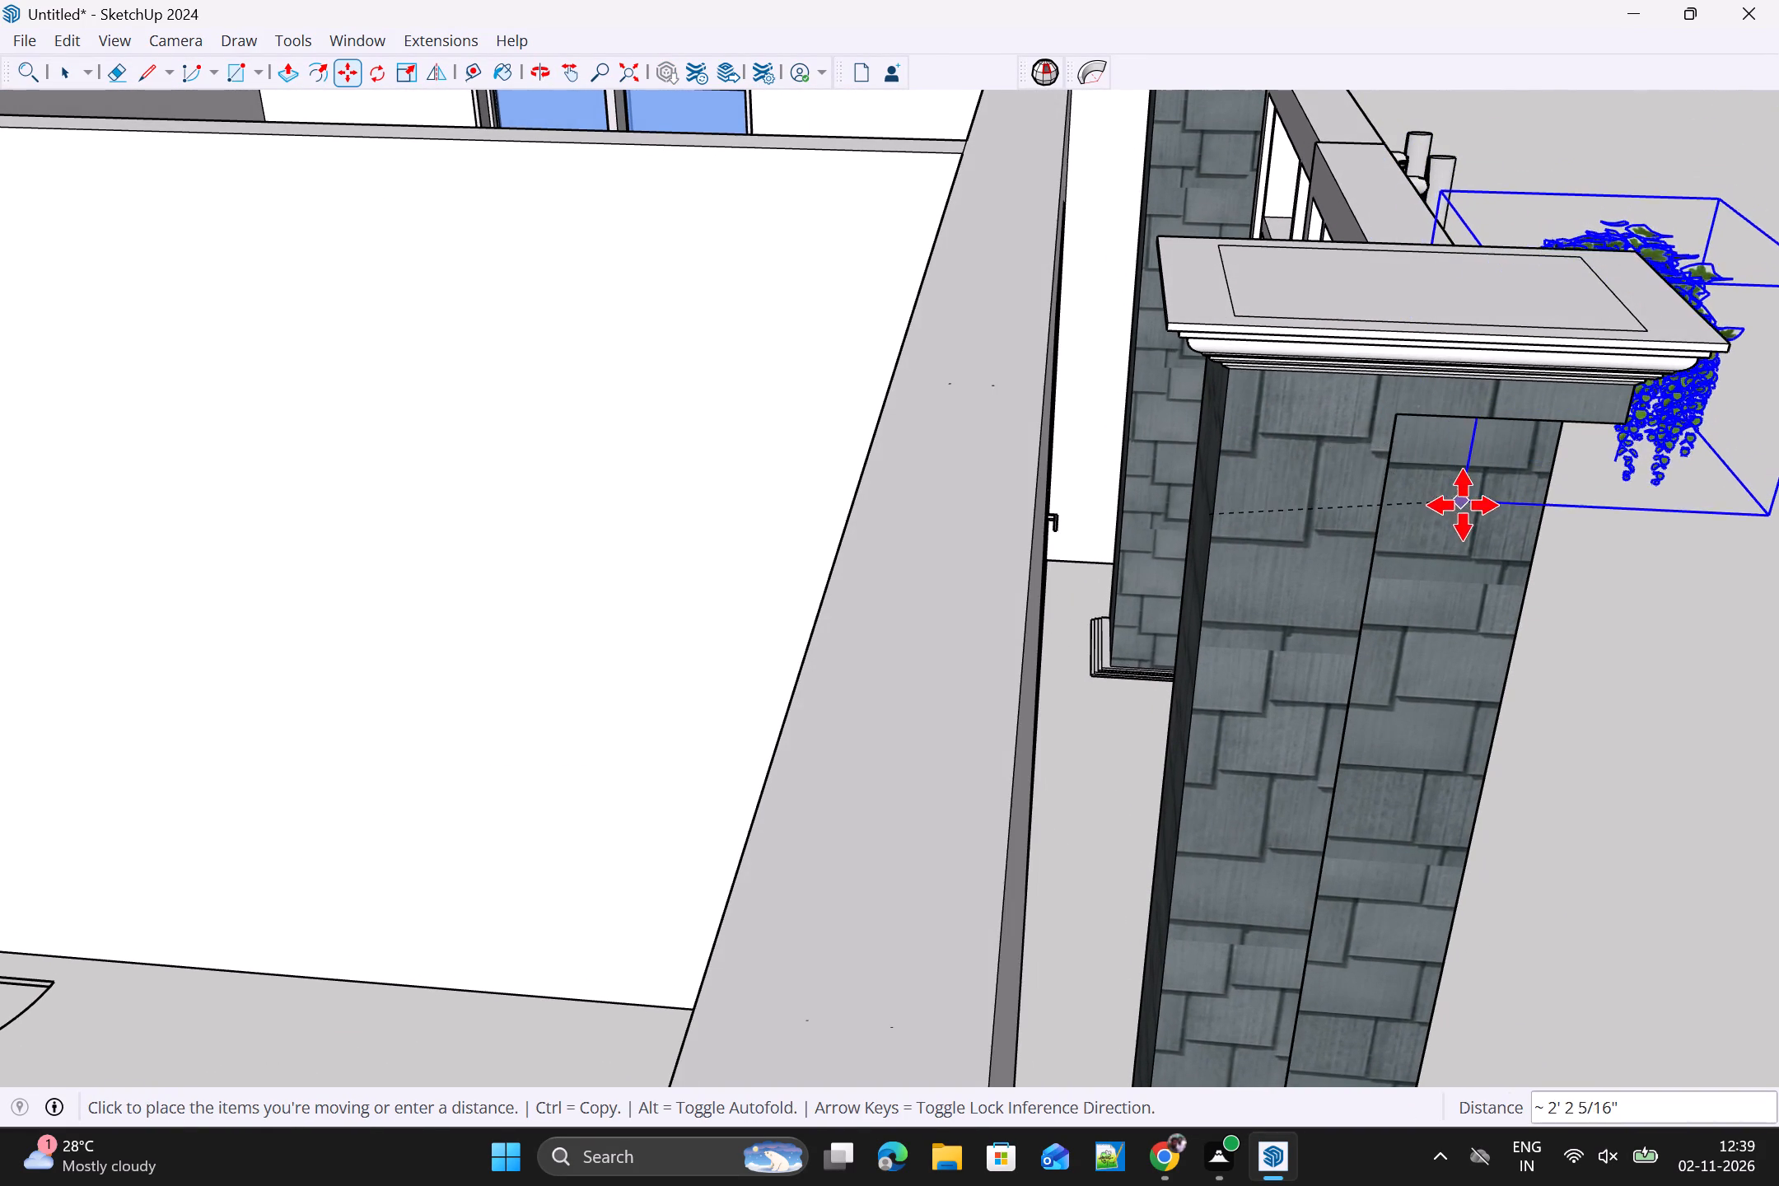
middle_drag(1487, 511, 1450, 427)
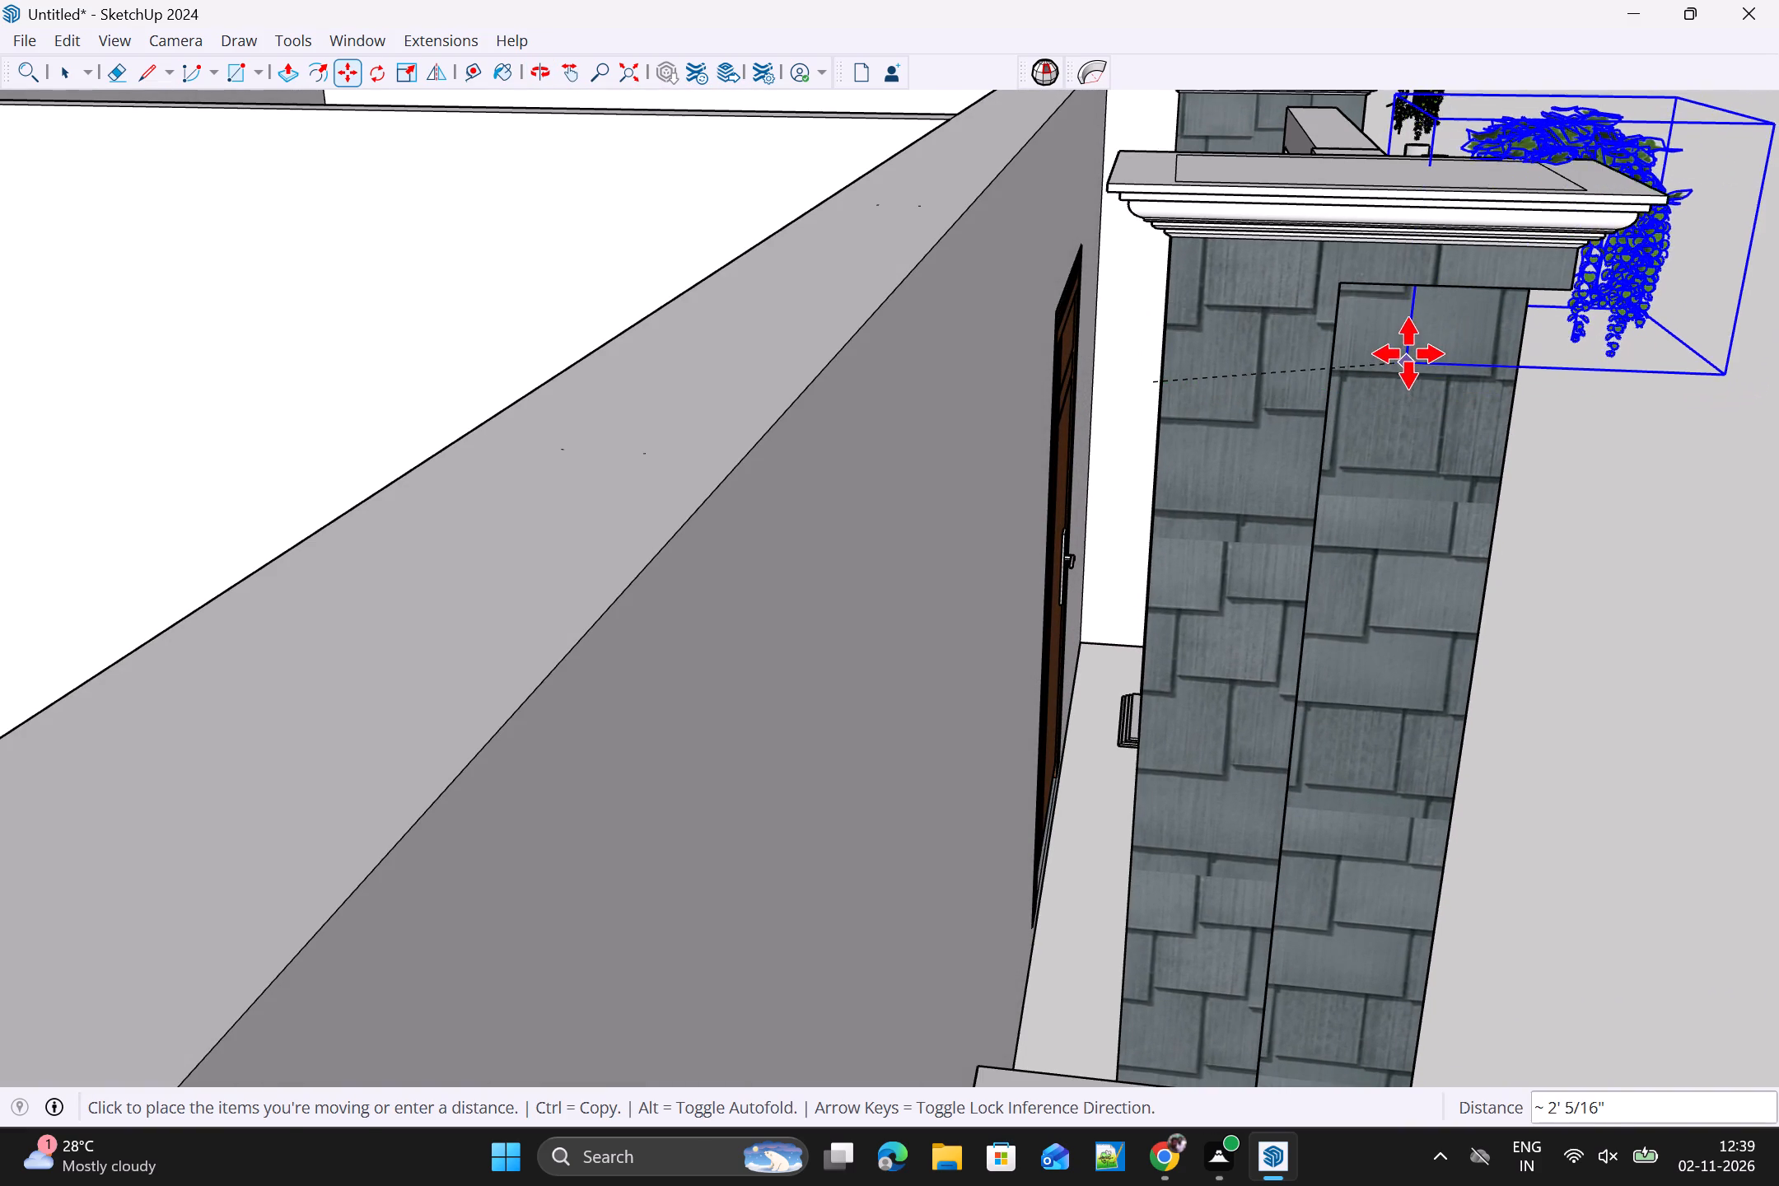
click(1445, 311)
Move the copied plant from in front of the gate back to above its pillar's cap.
middle_drag(1454, 334, 1353, 454)
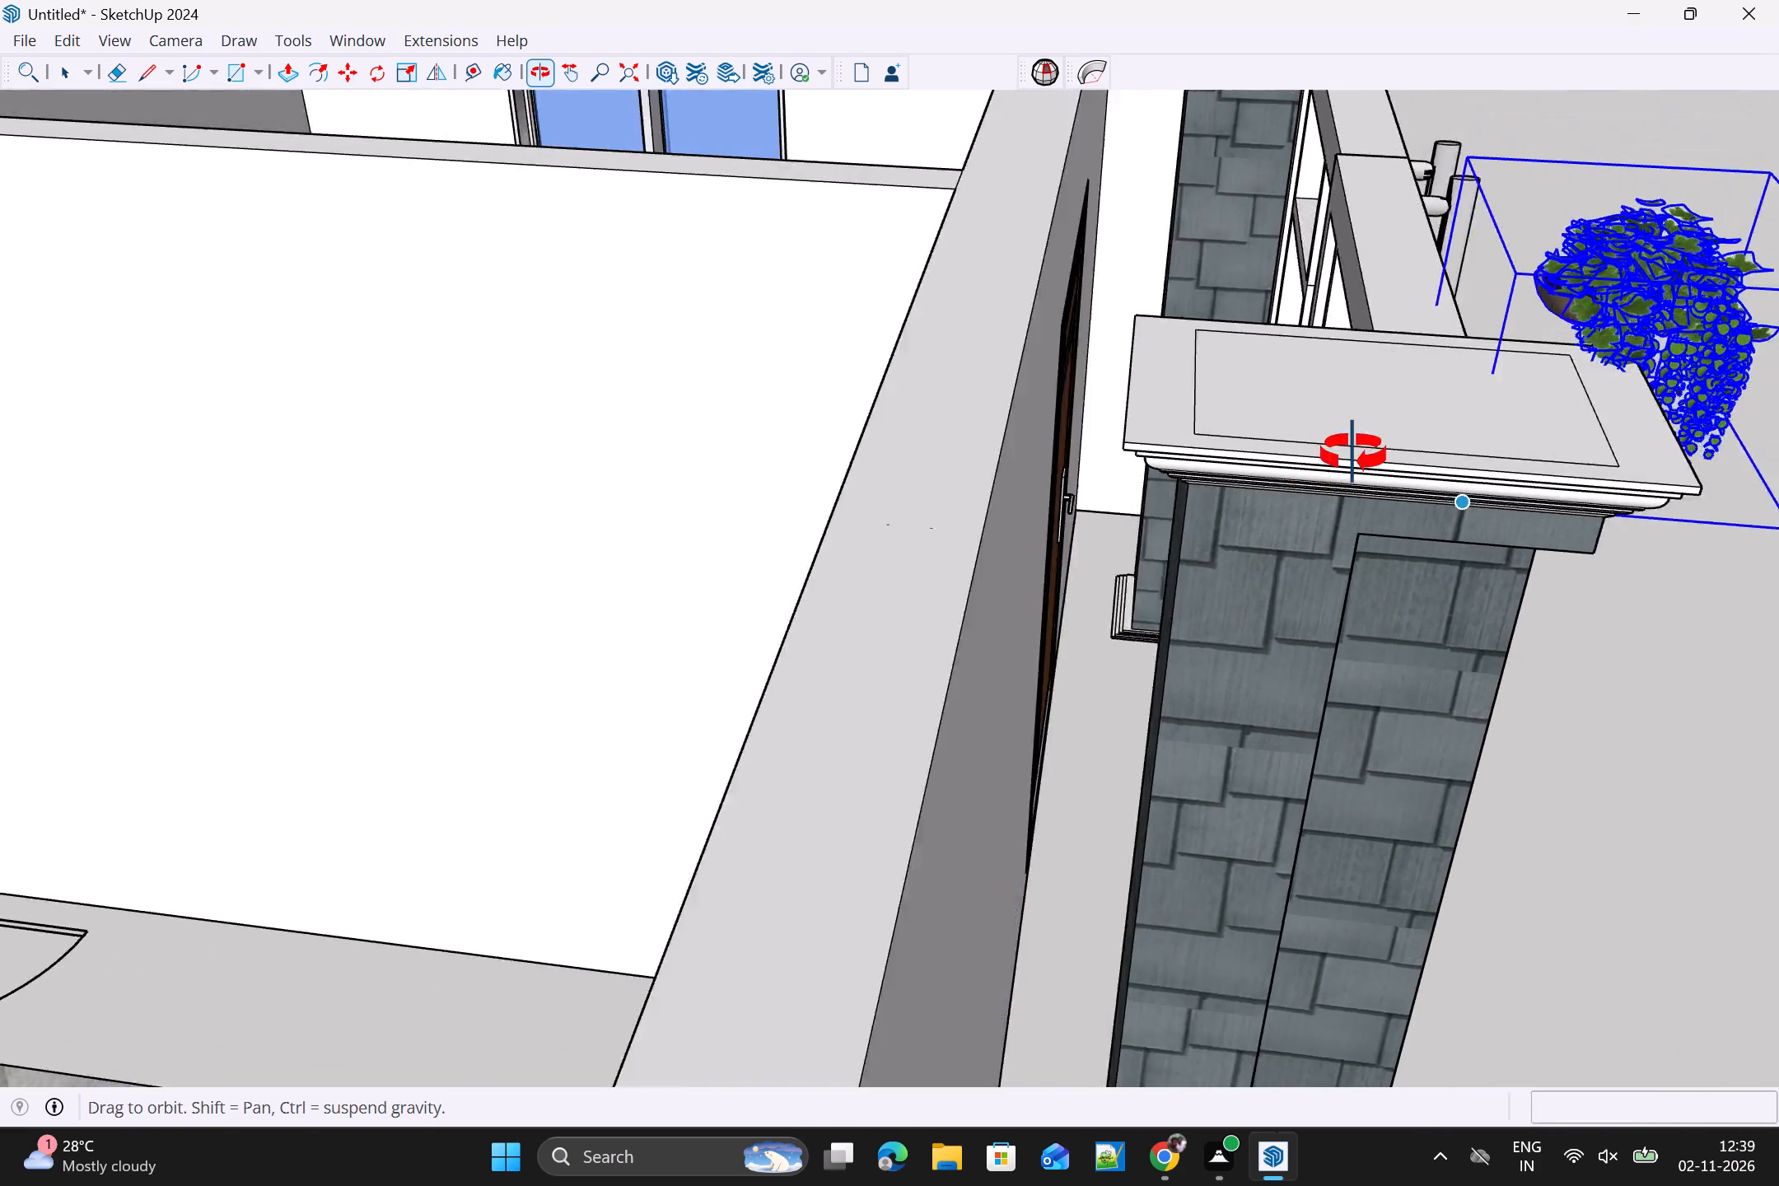
middle_drag(1353, 454, 703, 408)
click(375, 570)
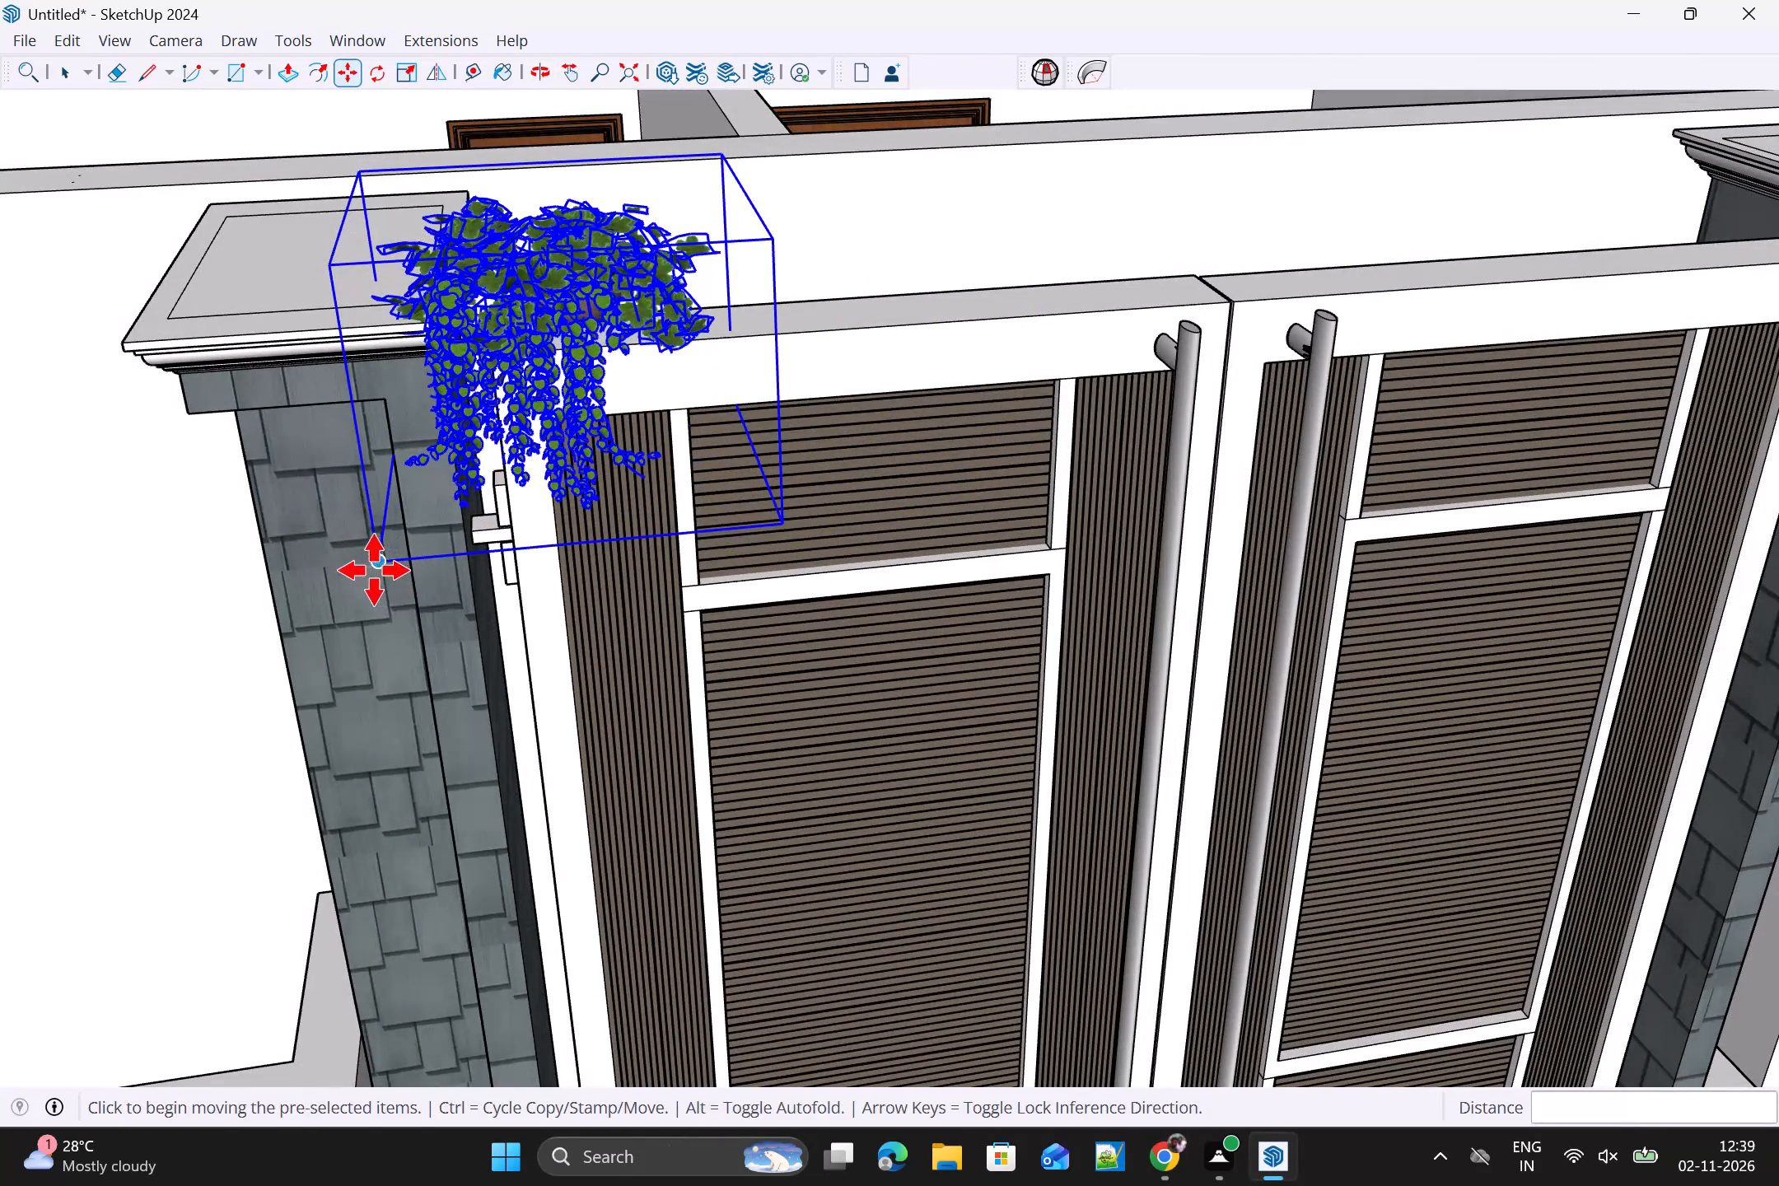
middle_drag(212, 539, 331, 480)
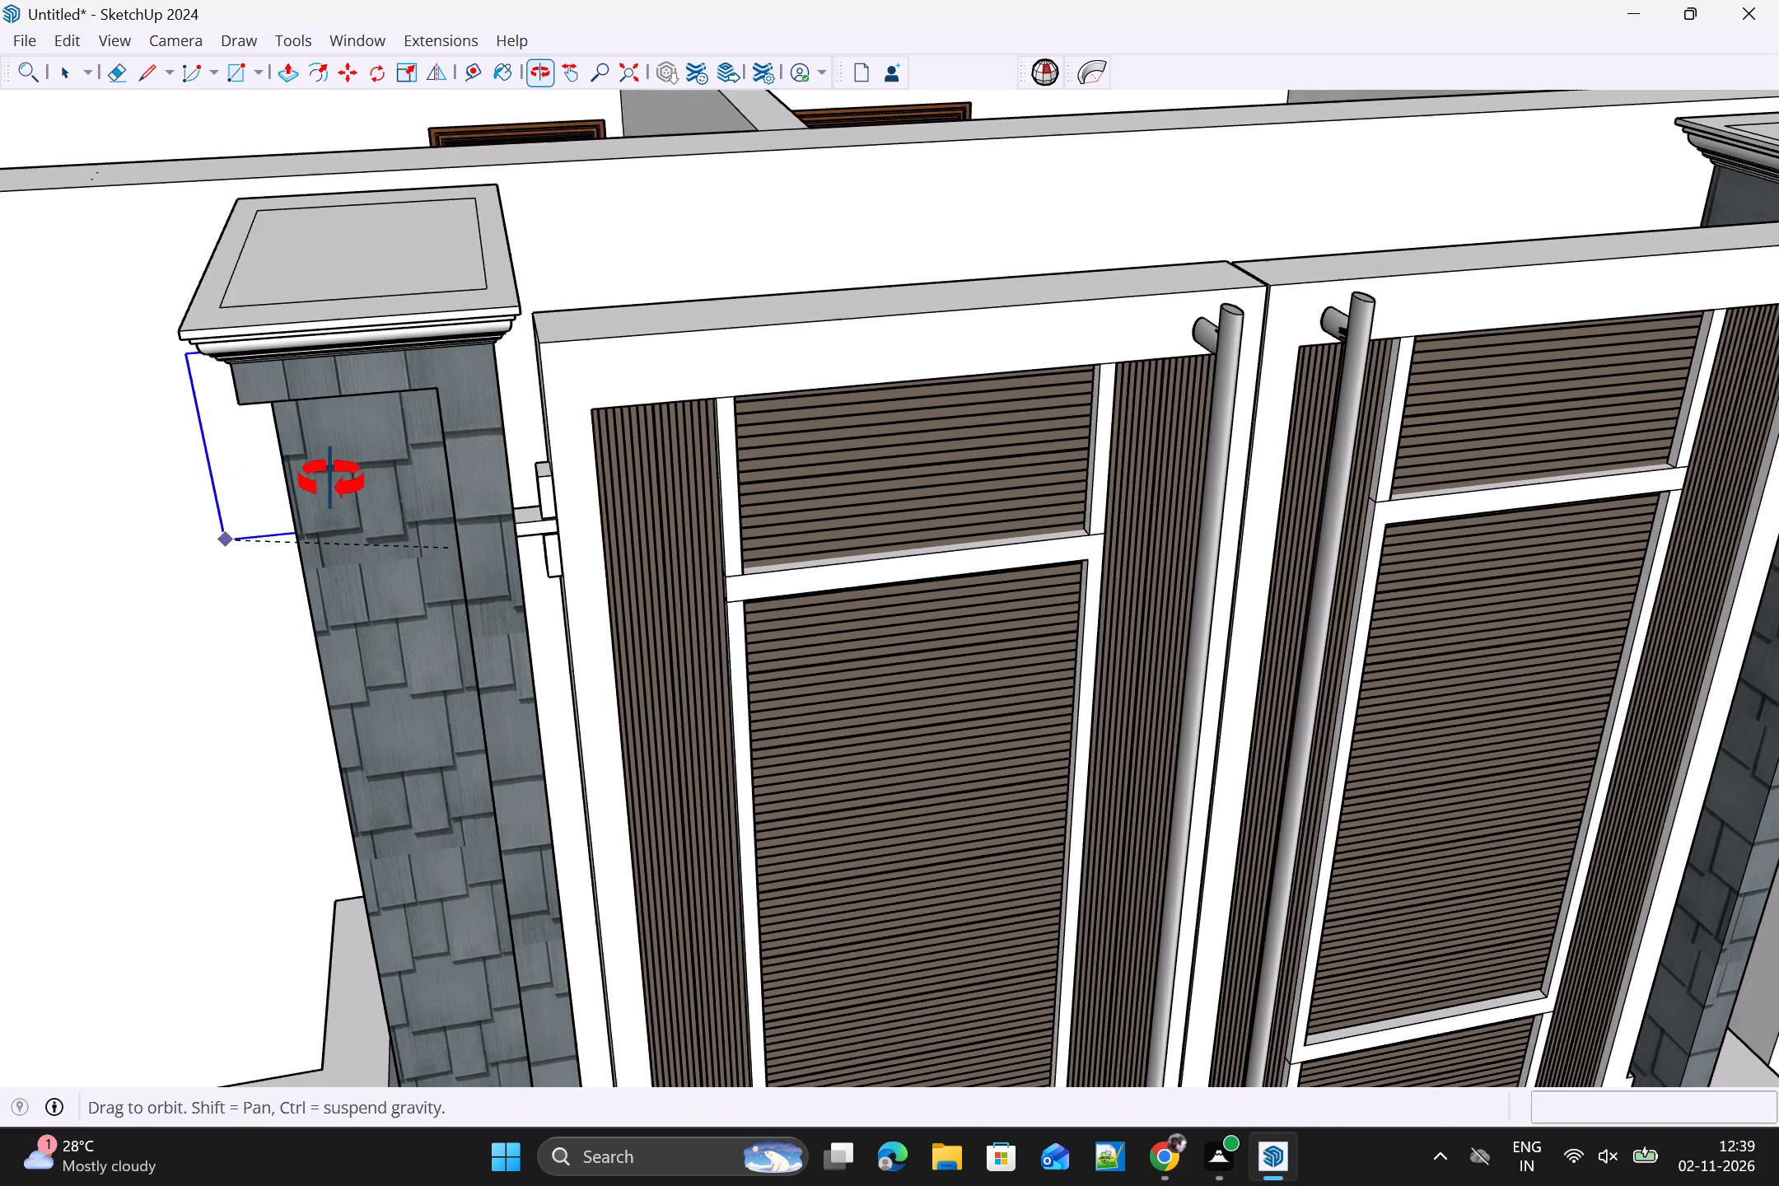
middle_drag(331, 480, 375, 493)
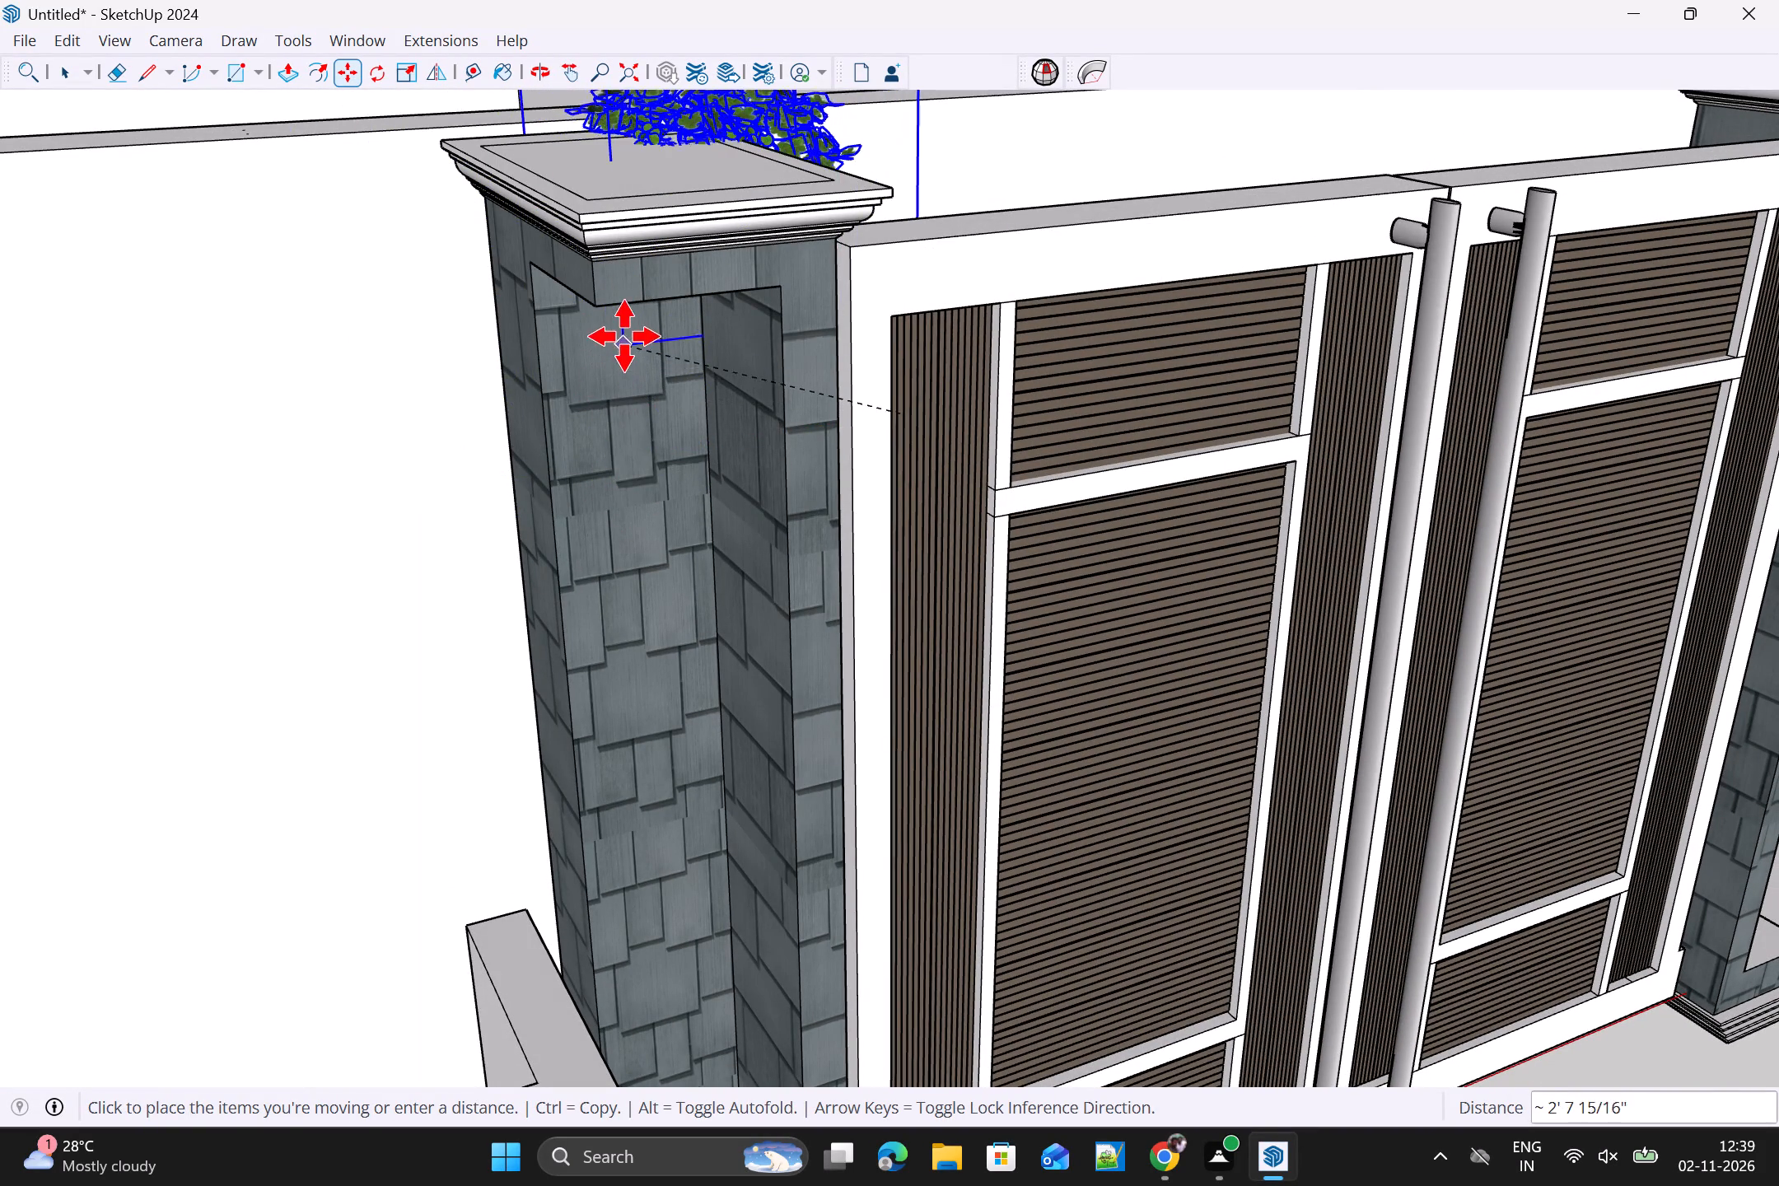
click(590, 287)
Shift the copied plant across its pillar's cap toward the front corner on the side away from the gate, in two moves.
scroll(586, 307, down, 7)
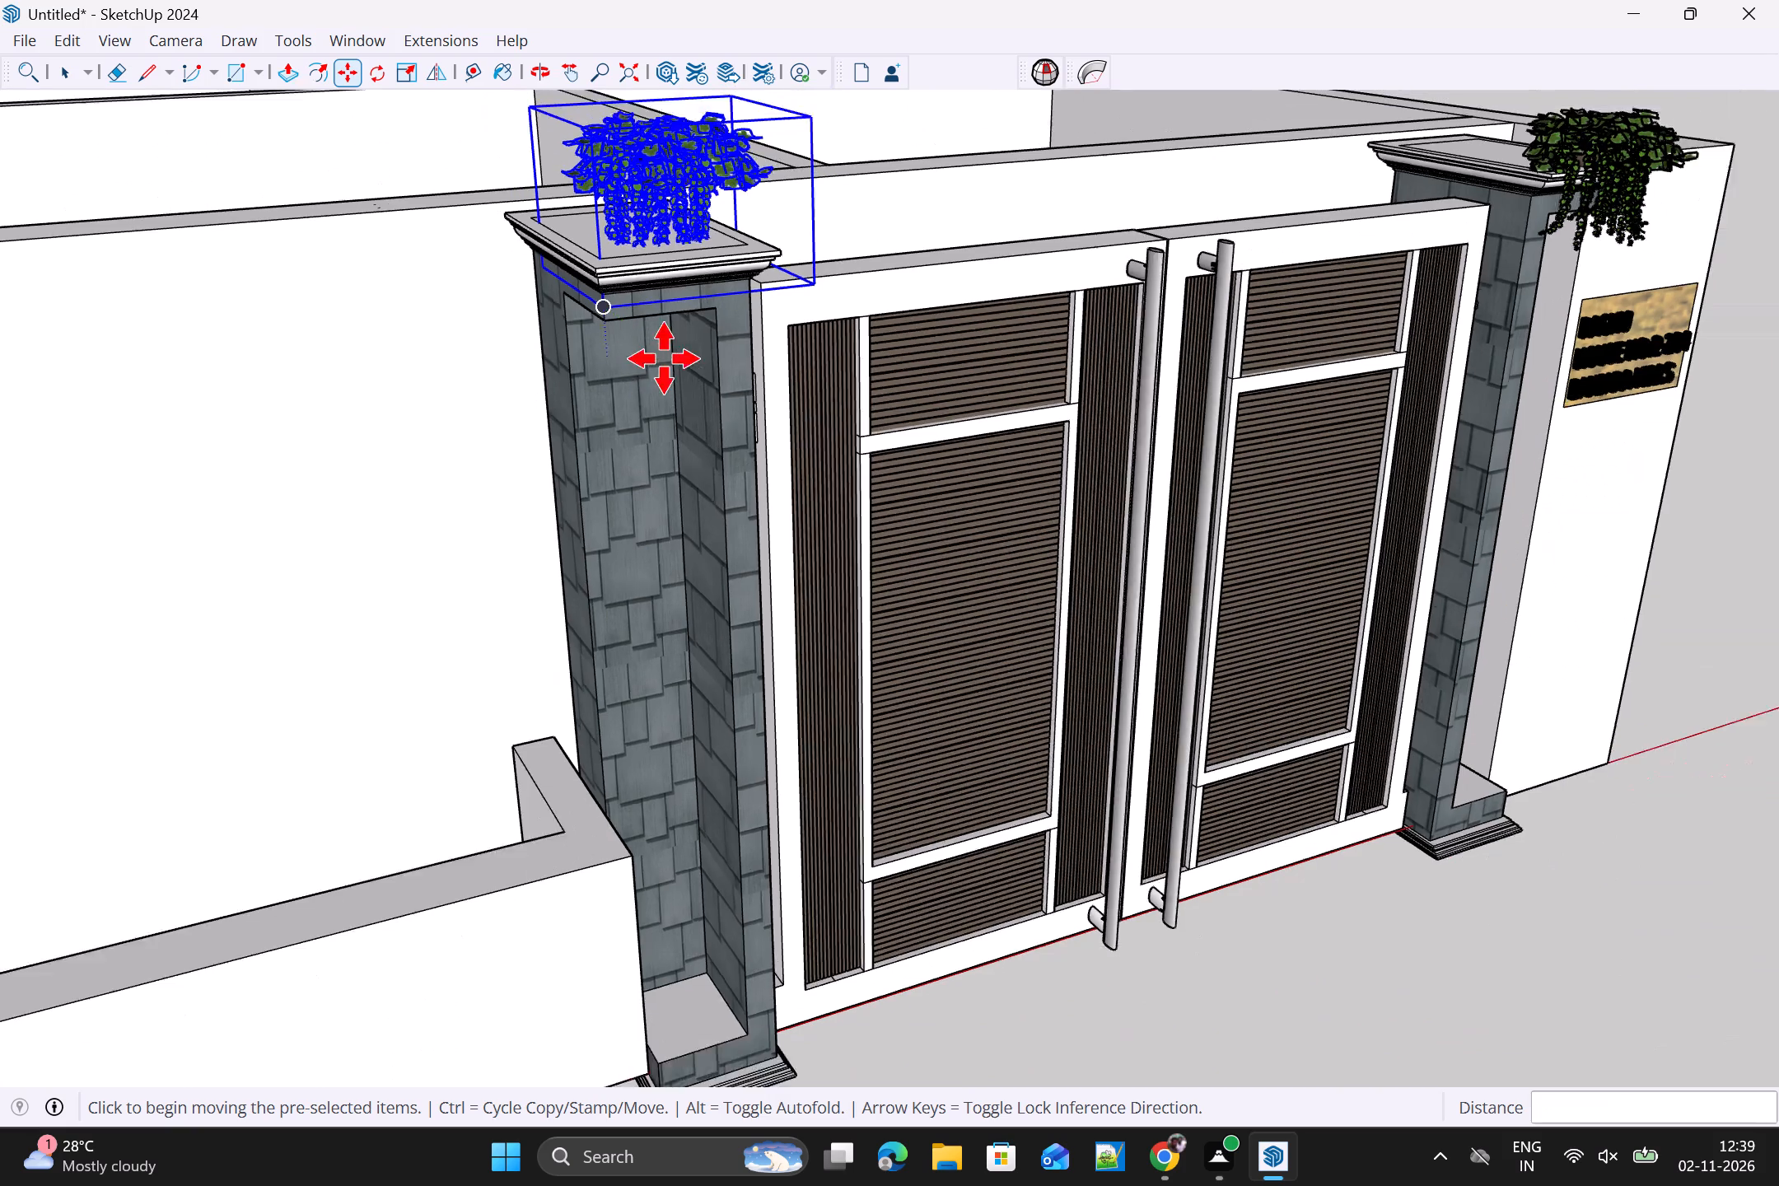
scroll(675, 329, down, 4)
scroll(699, 338, up, 1)
middle_drag(698, 342, 199, 571)
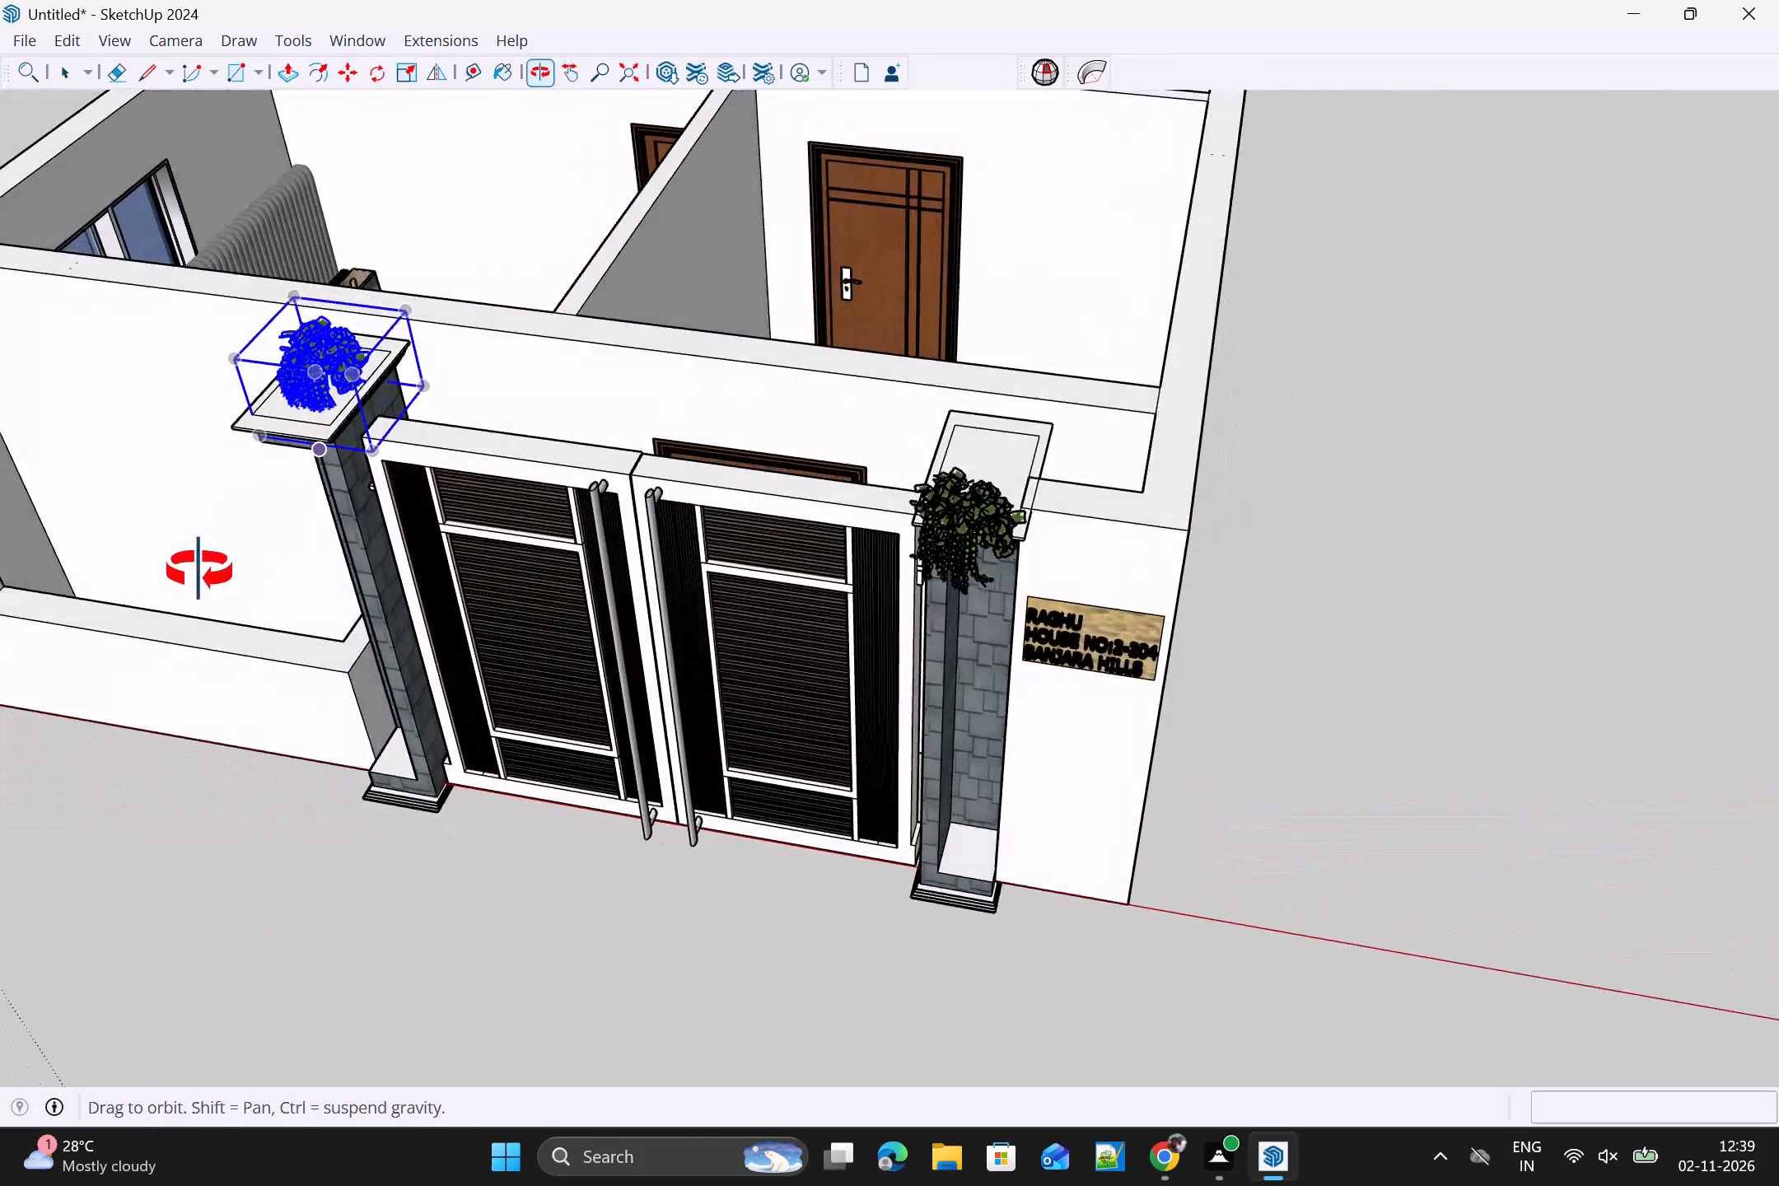
middle_drag(199, 571, 103, 581)
click(390, 343)
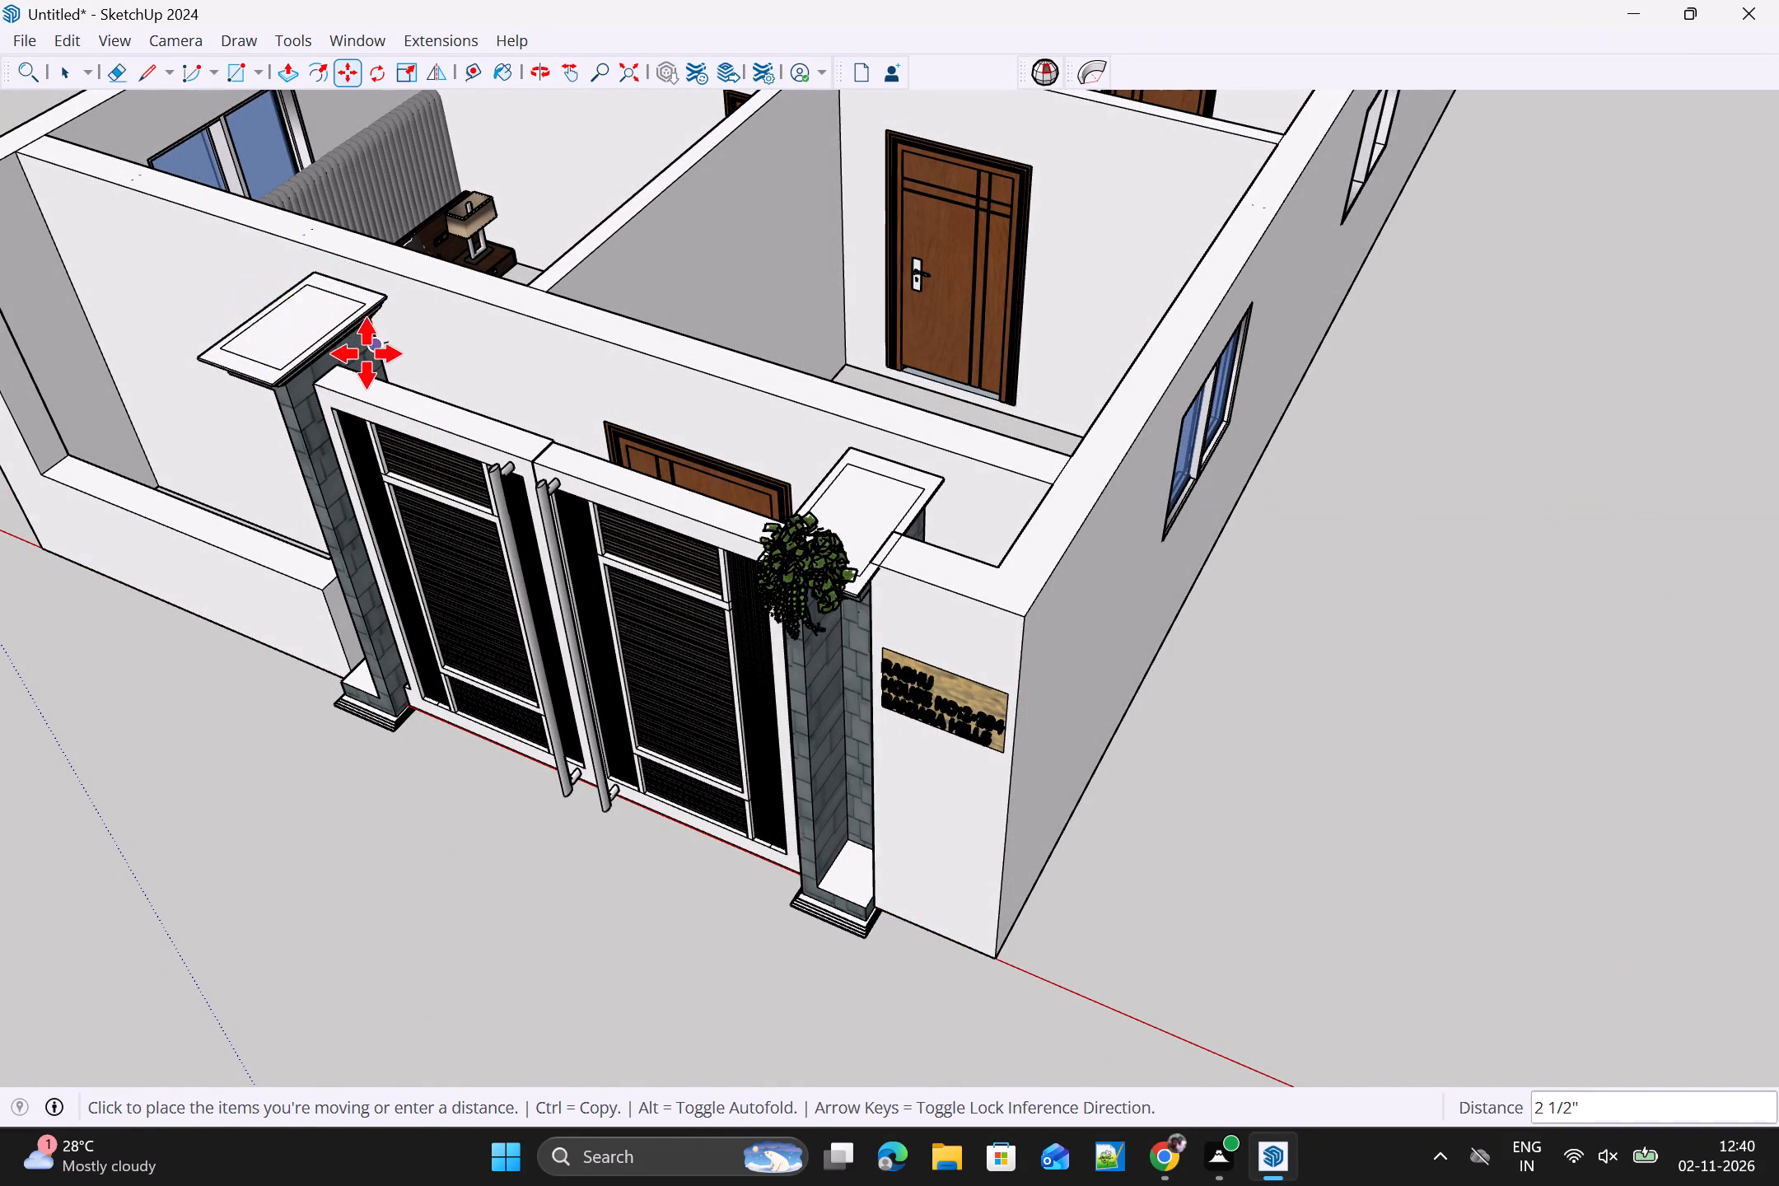
click(350, 371)
middle_drag(365, 369, 262, 317)
scroll(250, 208, up, 7)
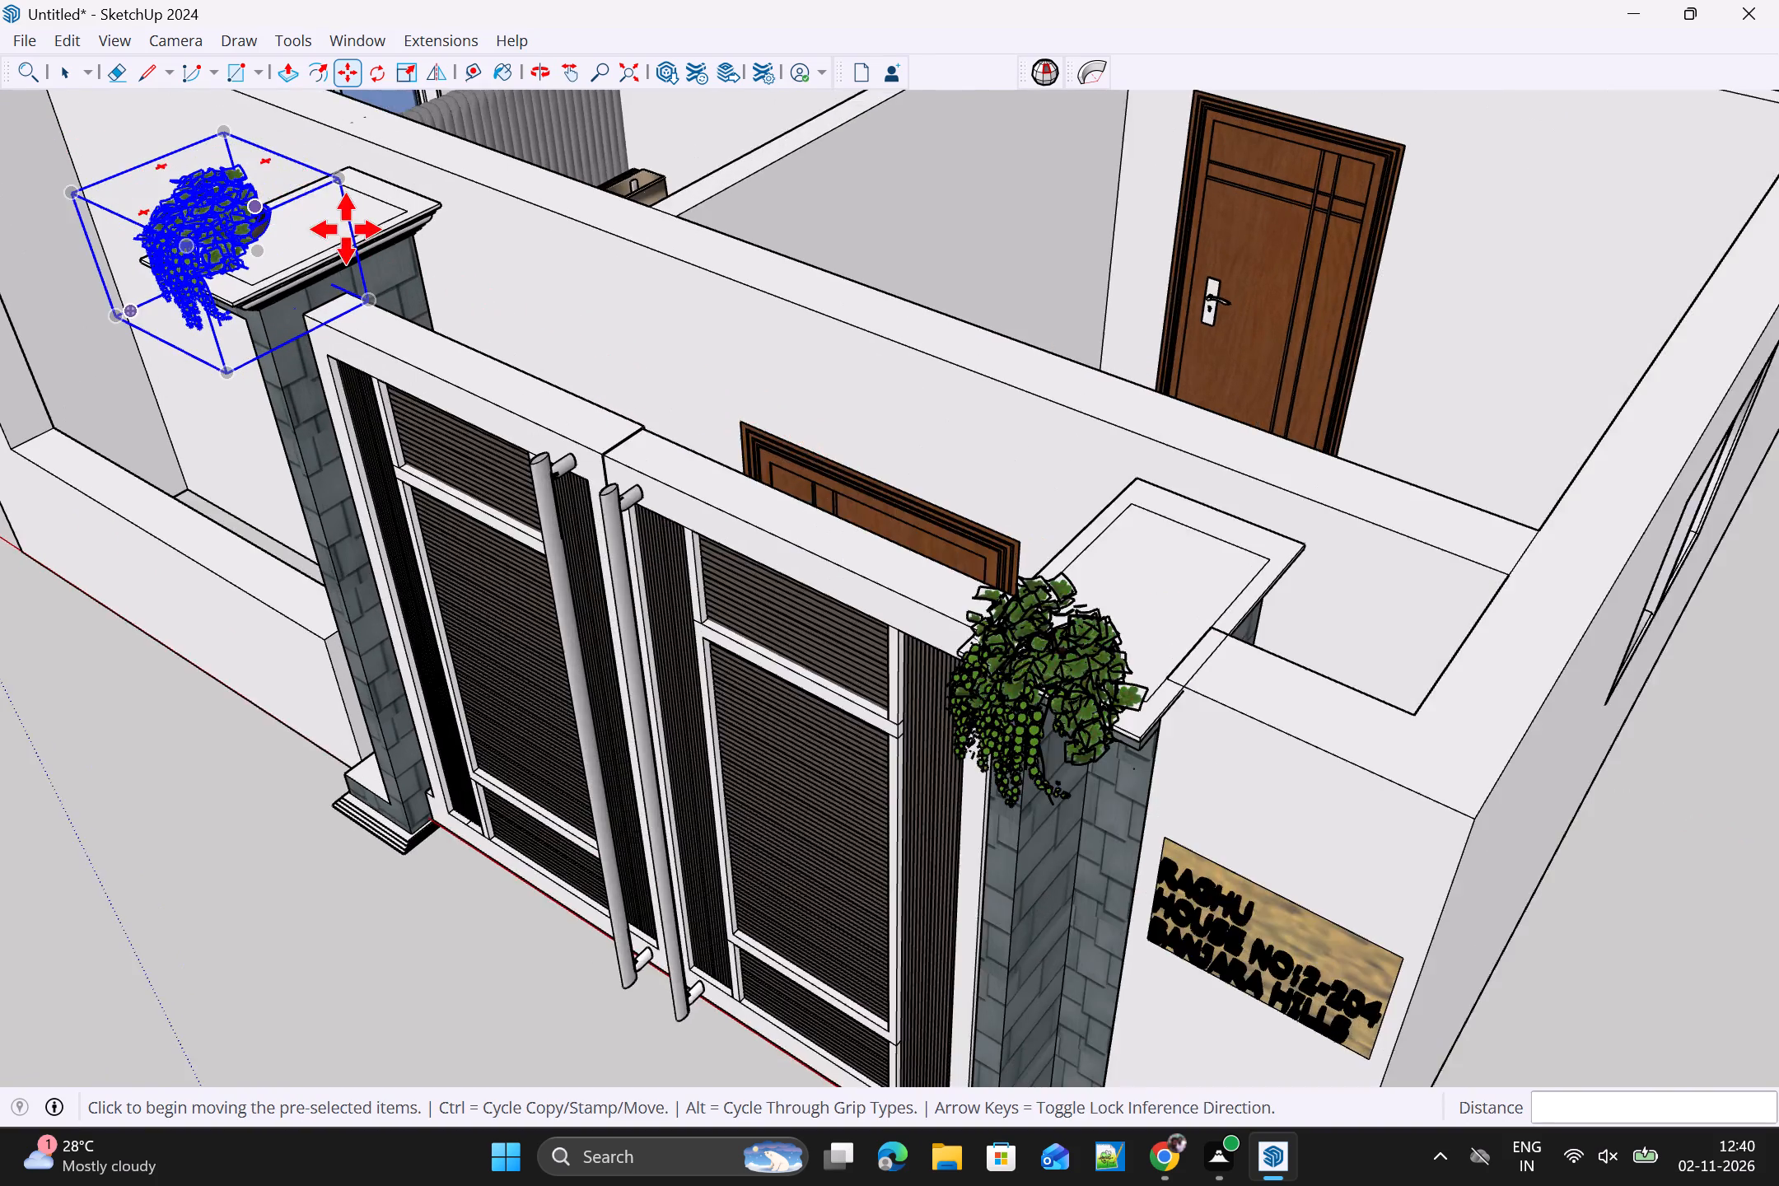
middle_drag(304, 276, 112, 320)
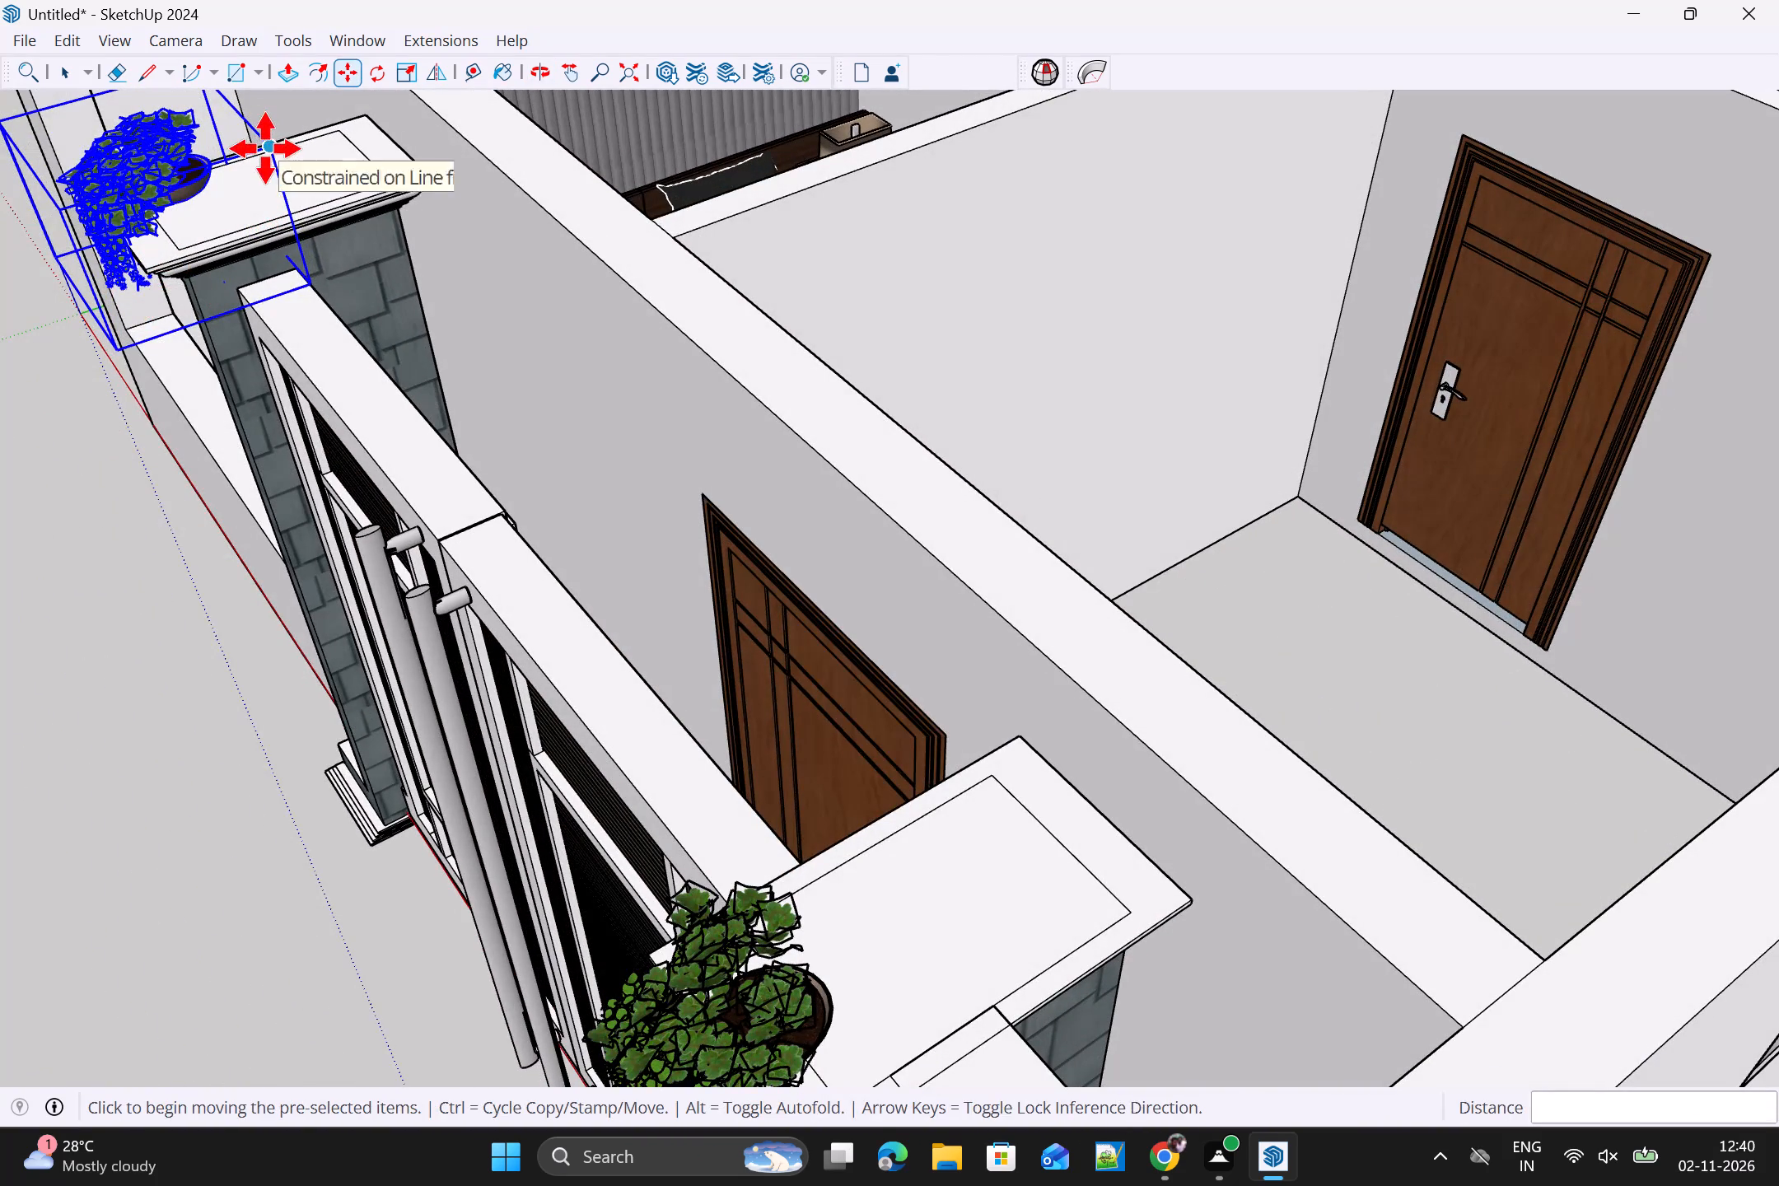
click(265, 148)
click(277, 140)
Move the copied plant about 2' 3 1/2" from beside the pillar to over its cap.
middle_drag(359, 197, 679, 204)
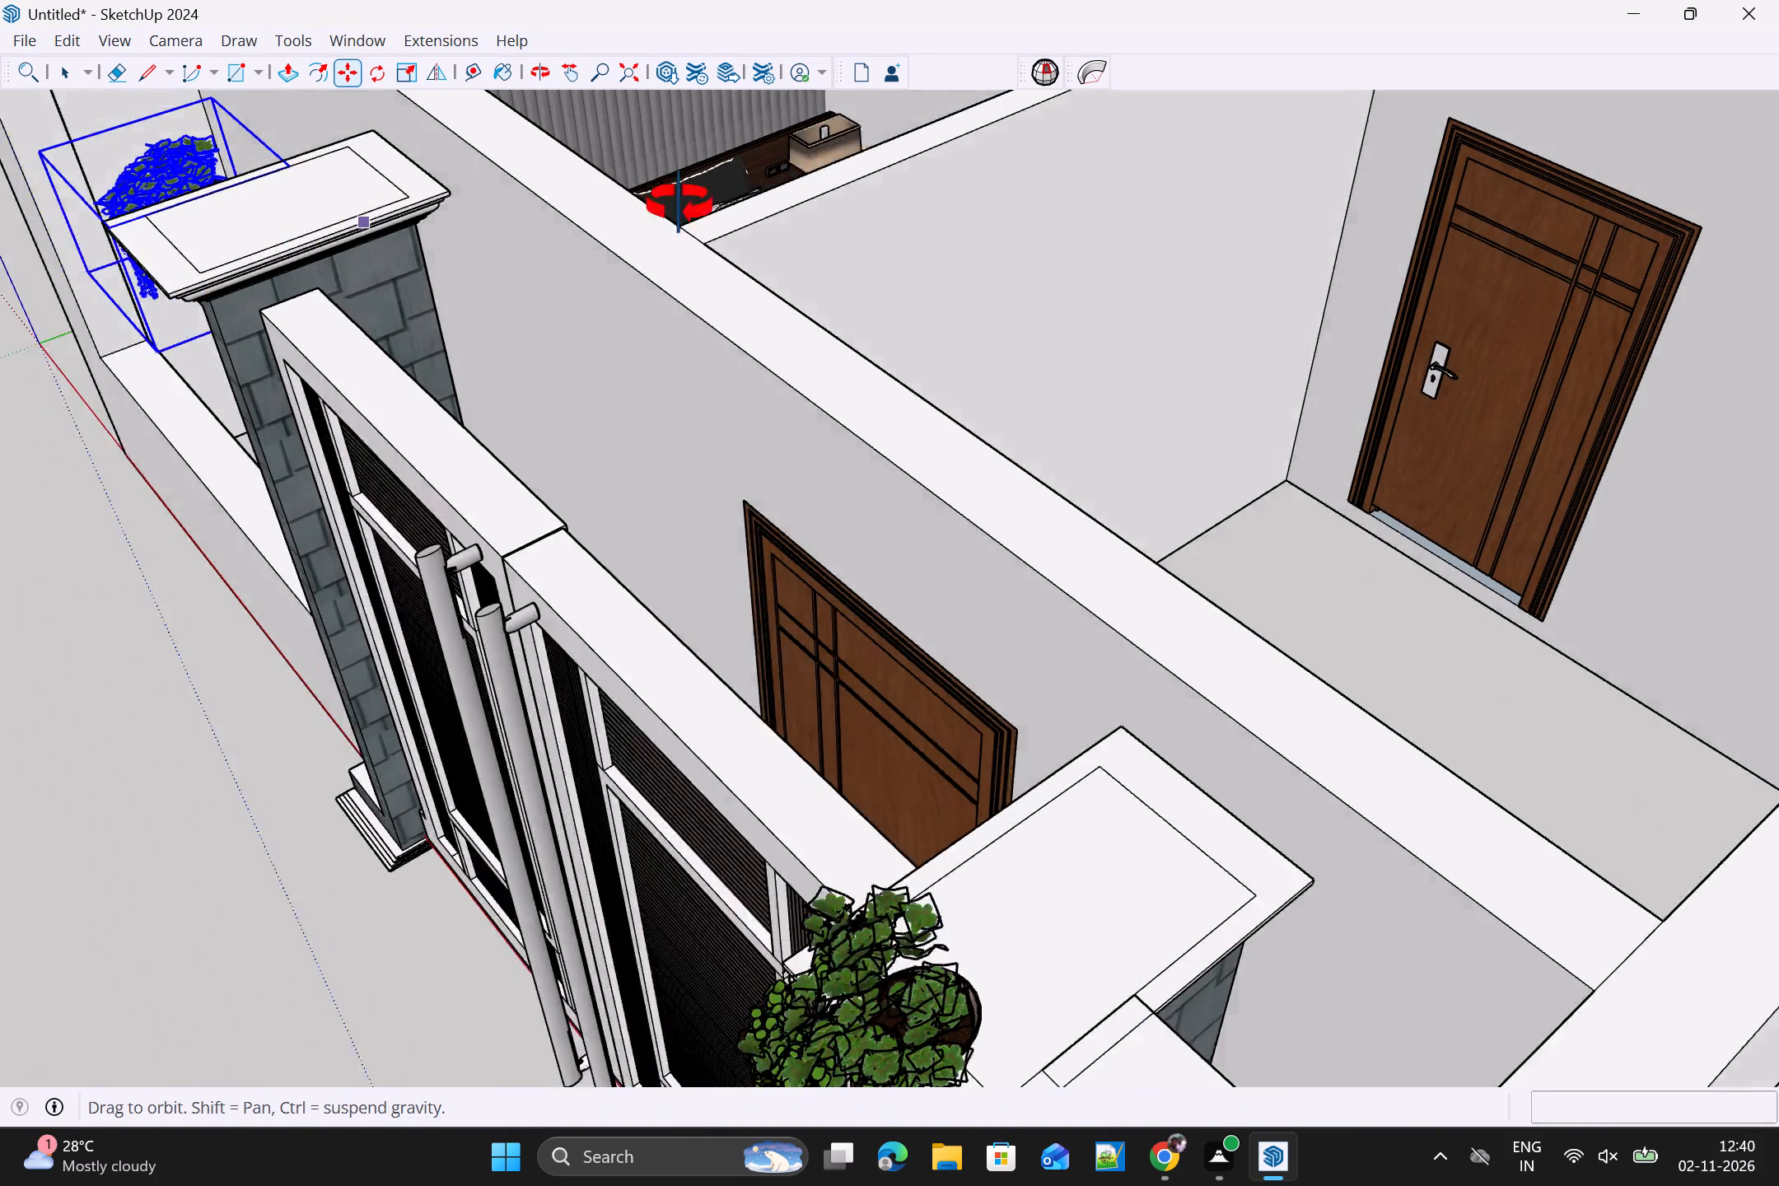
middle_drag(679, 204, 950, 191)
middle_drag(517, 482, 746, 296)
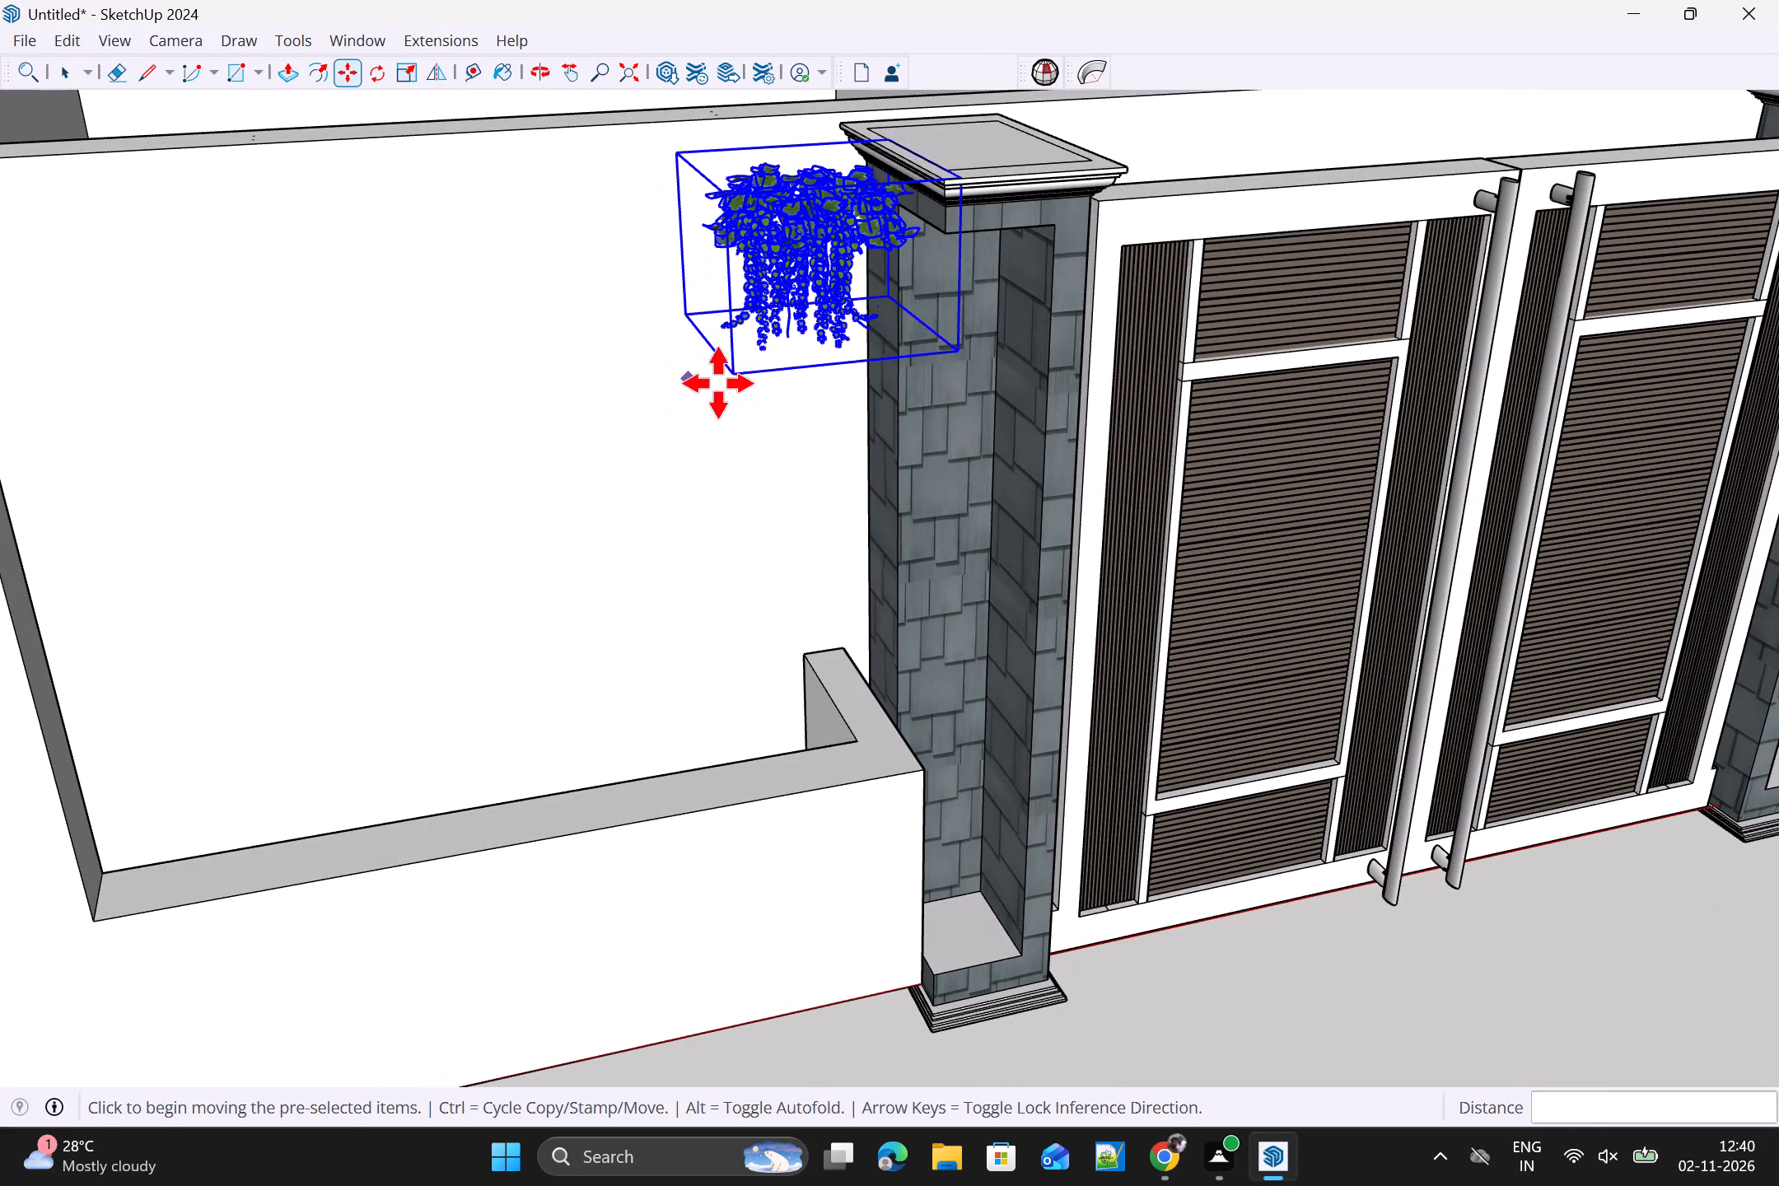
click(729, 372)
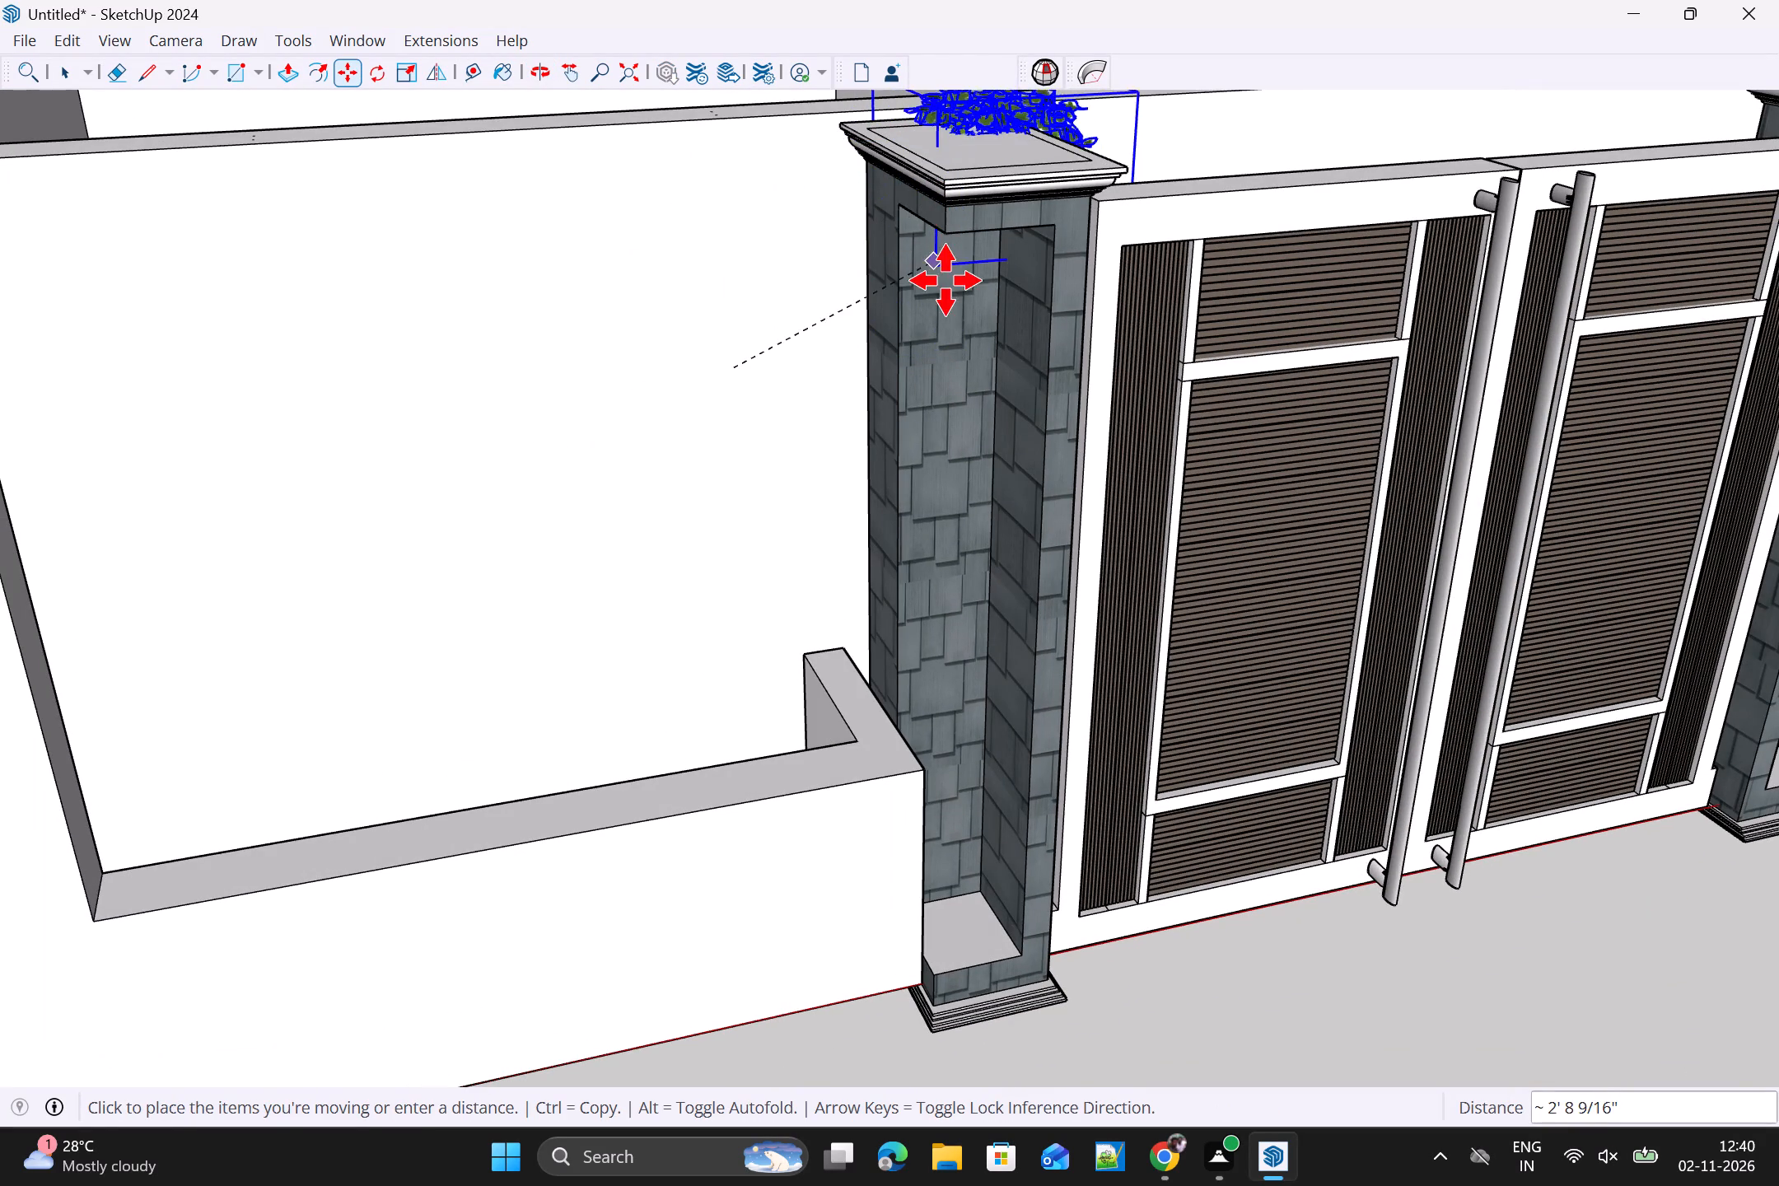
middle_drag(967, 288, 1160, 493)
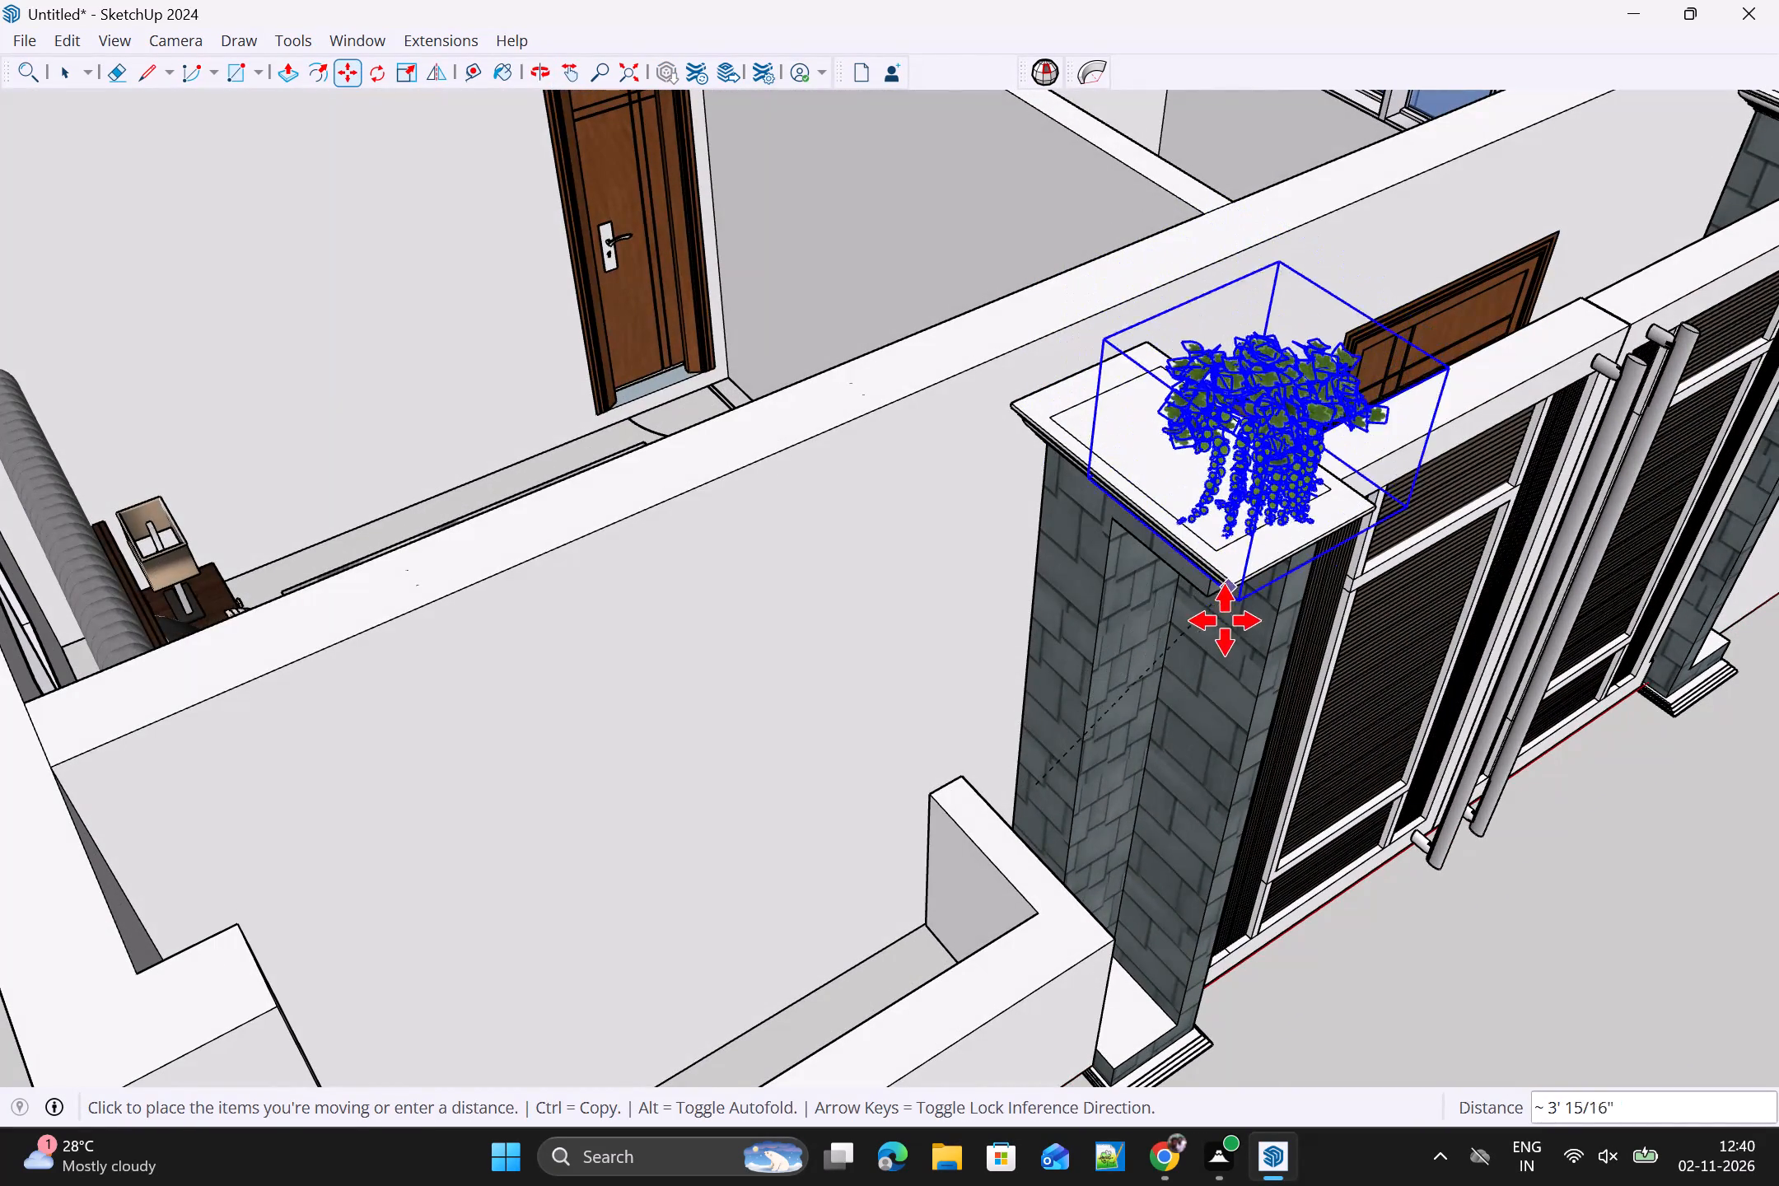
click(1217, 575)
Move the copied plant about 1' 10 7/16" forward from its pillar's cap.
scroll(1241, 602, down, 4)
middle_drag(1262, 599, 905, 437)
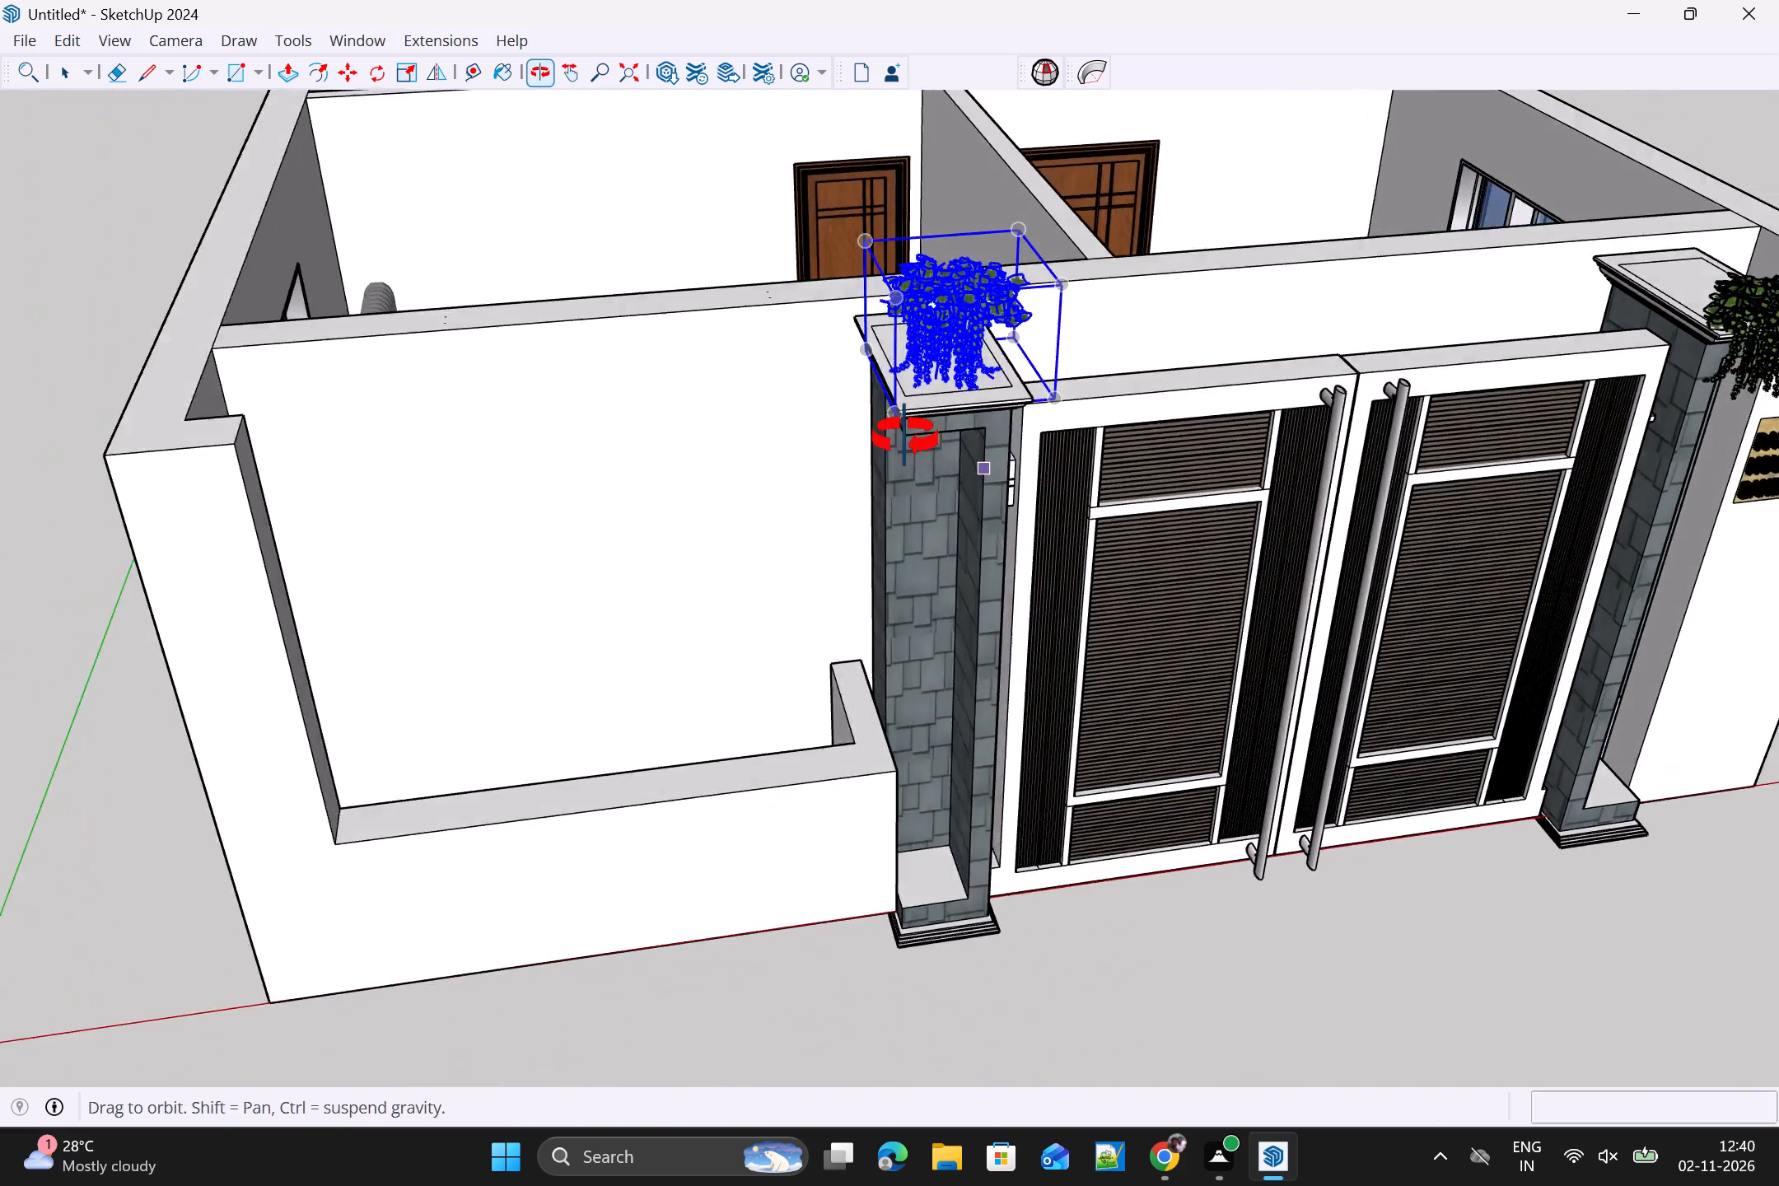
middle_drag(905, 437, 895, 431)
scroll(872, 371, up, 3)
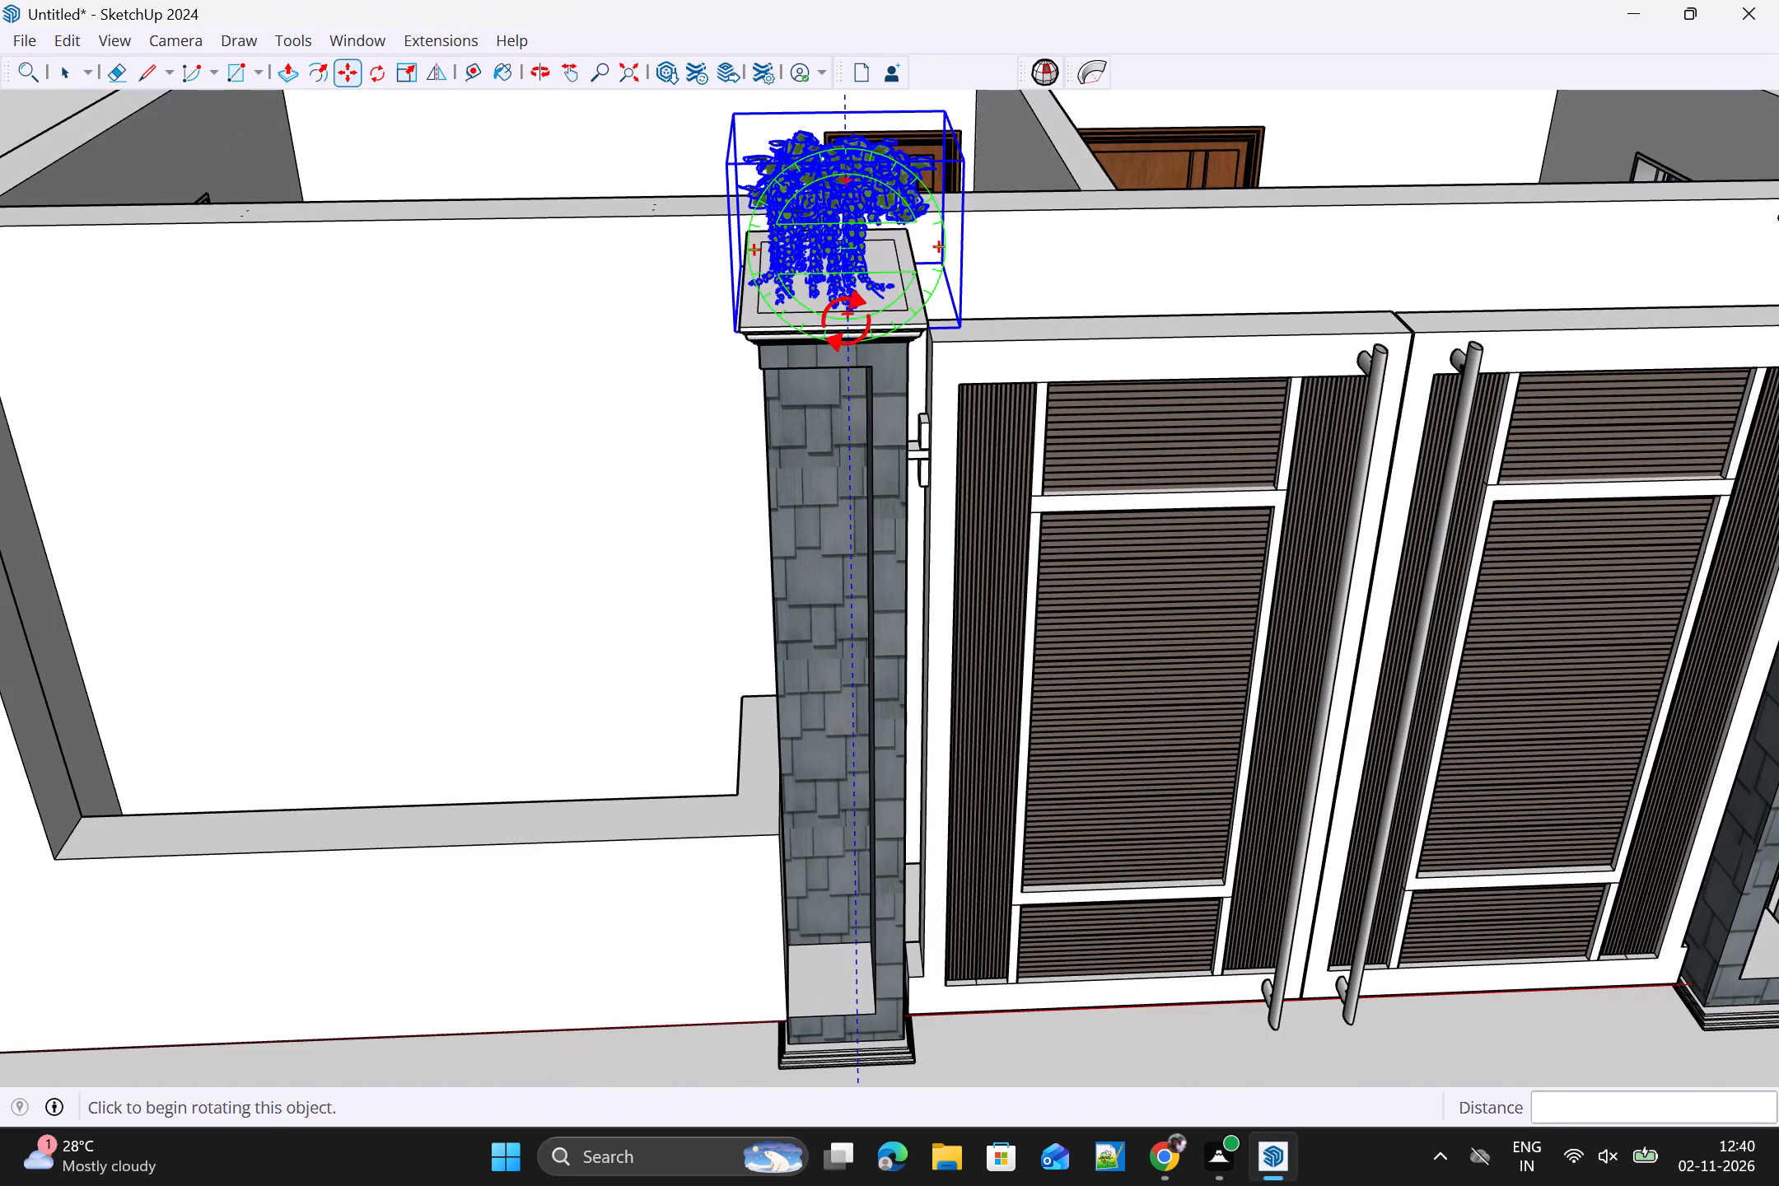
click(839, 336)
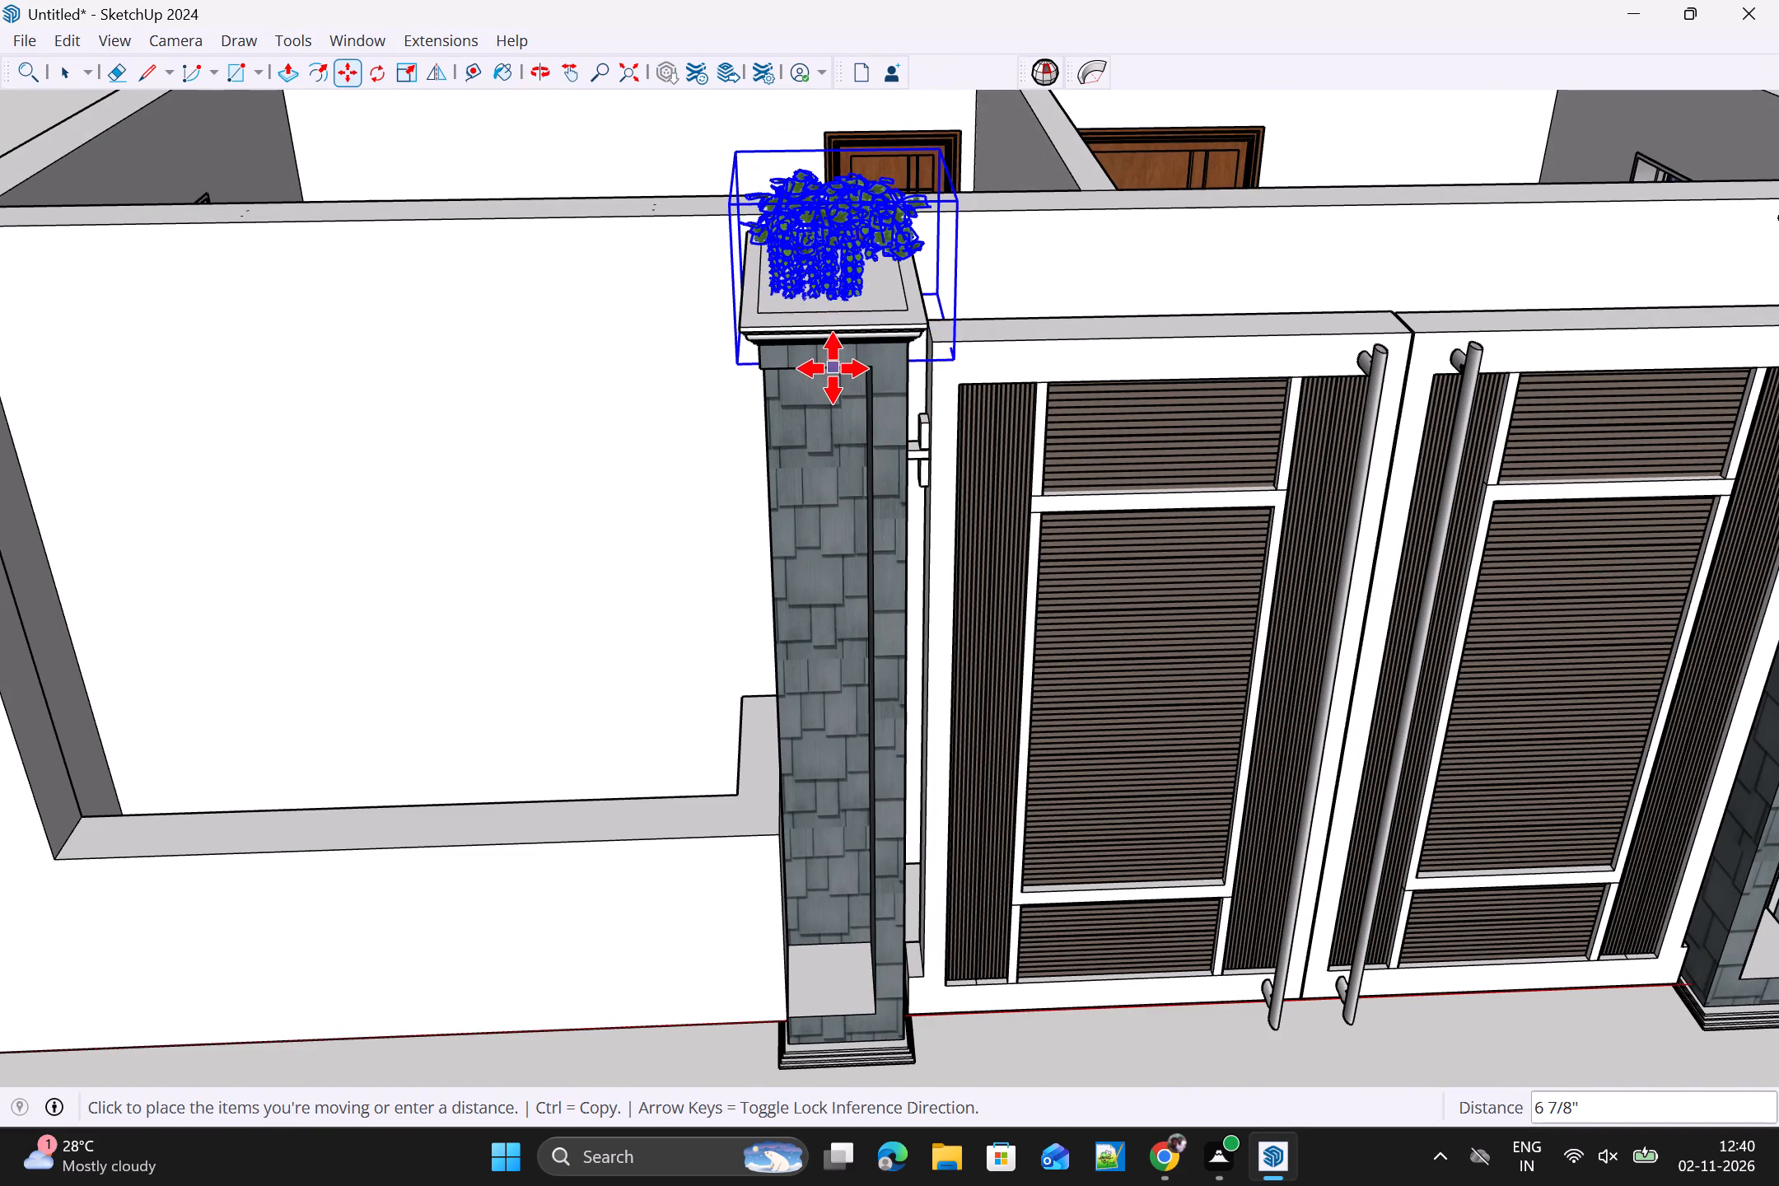
click(828, 428)
Move the copied plant about 1' 6 1/2" back toward its pillar so it sits near the cap's front edge.
middle_drag(838, 454, 1200, 487)
middle_drag(1250, 421, 1464, 557)
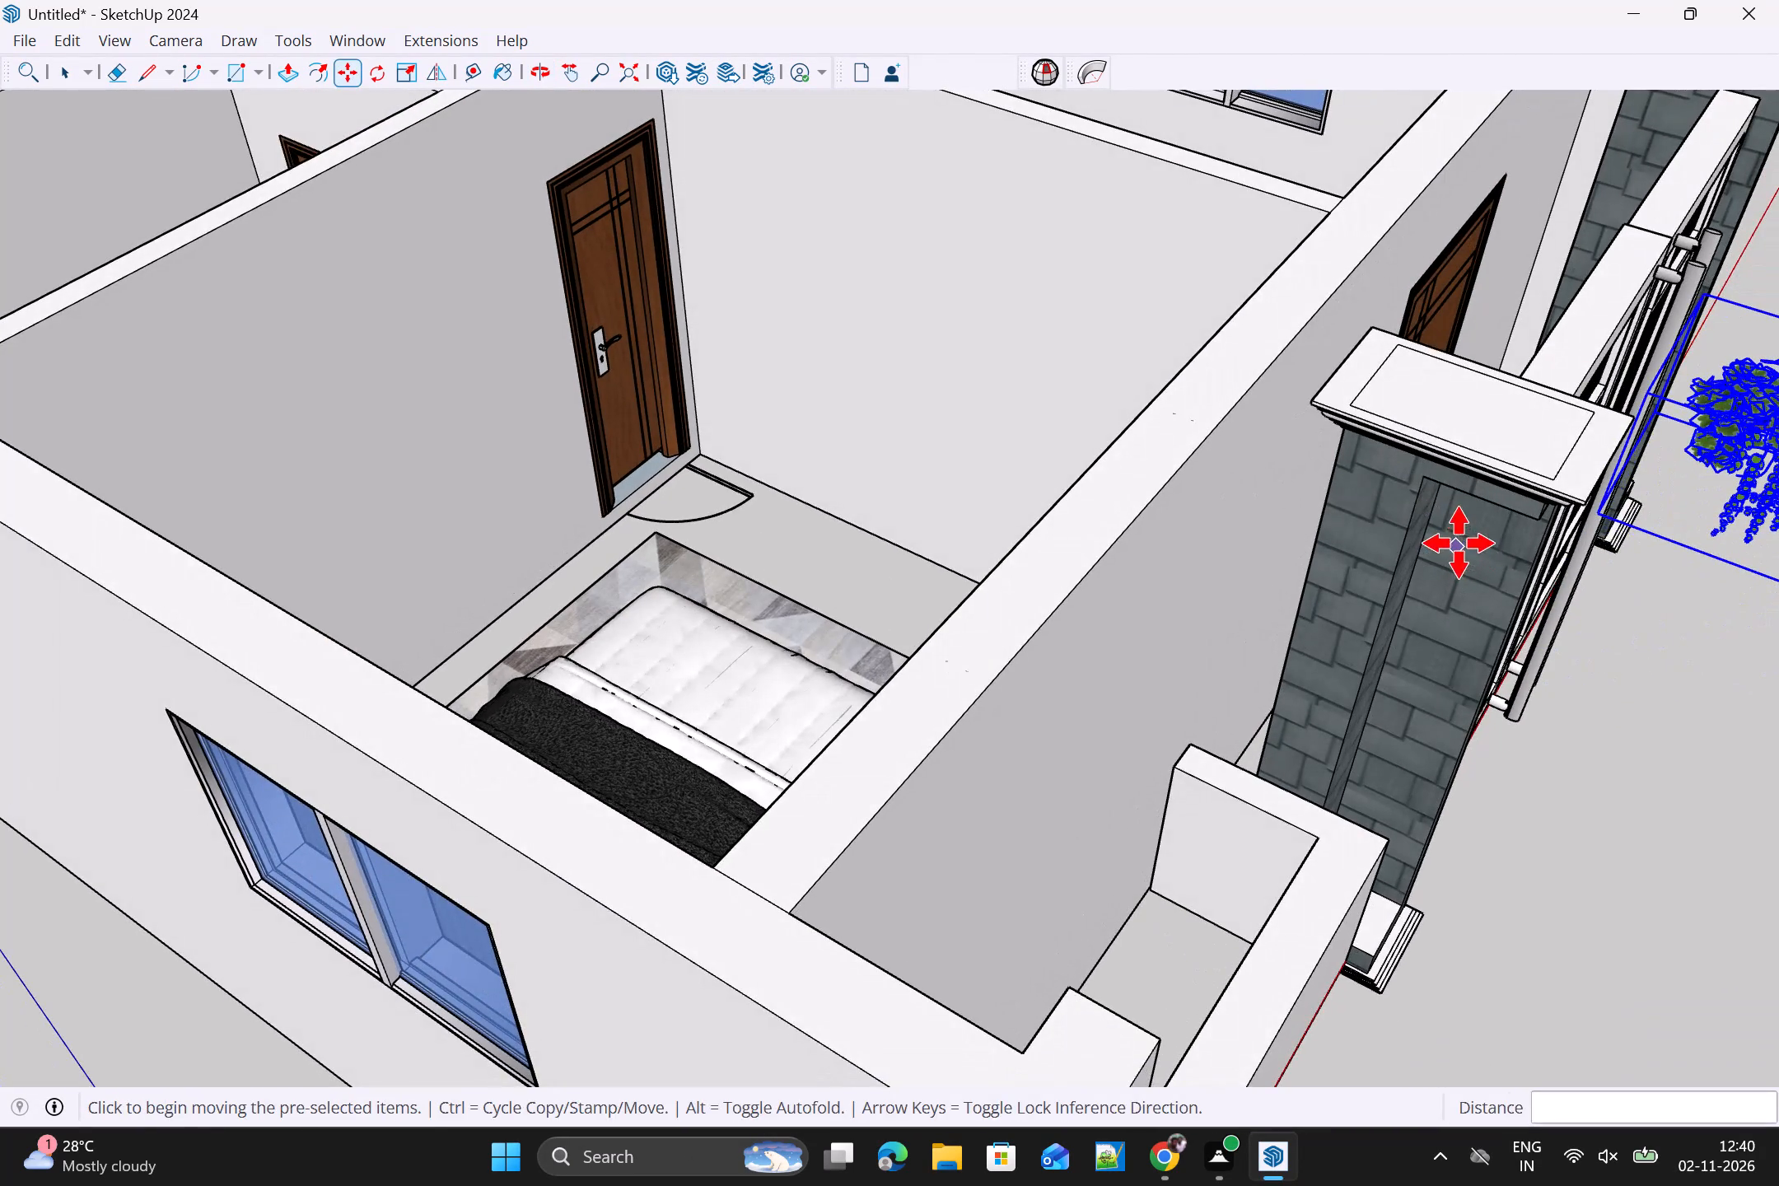
shift+middle_drag(1429, 520, 1107, 377)
middle_drag(1272, 434, 1397, 405)
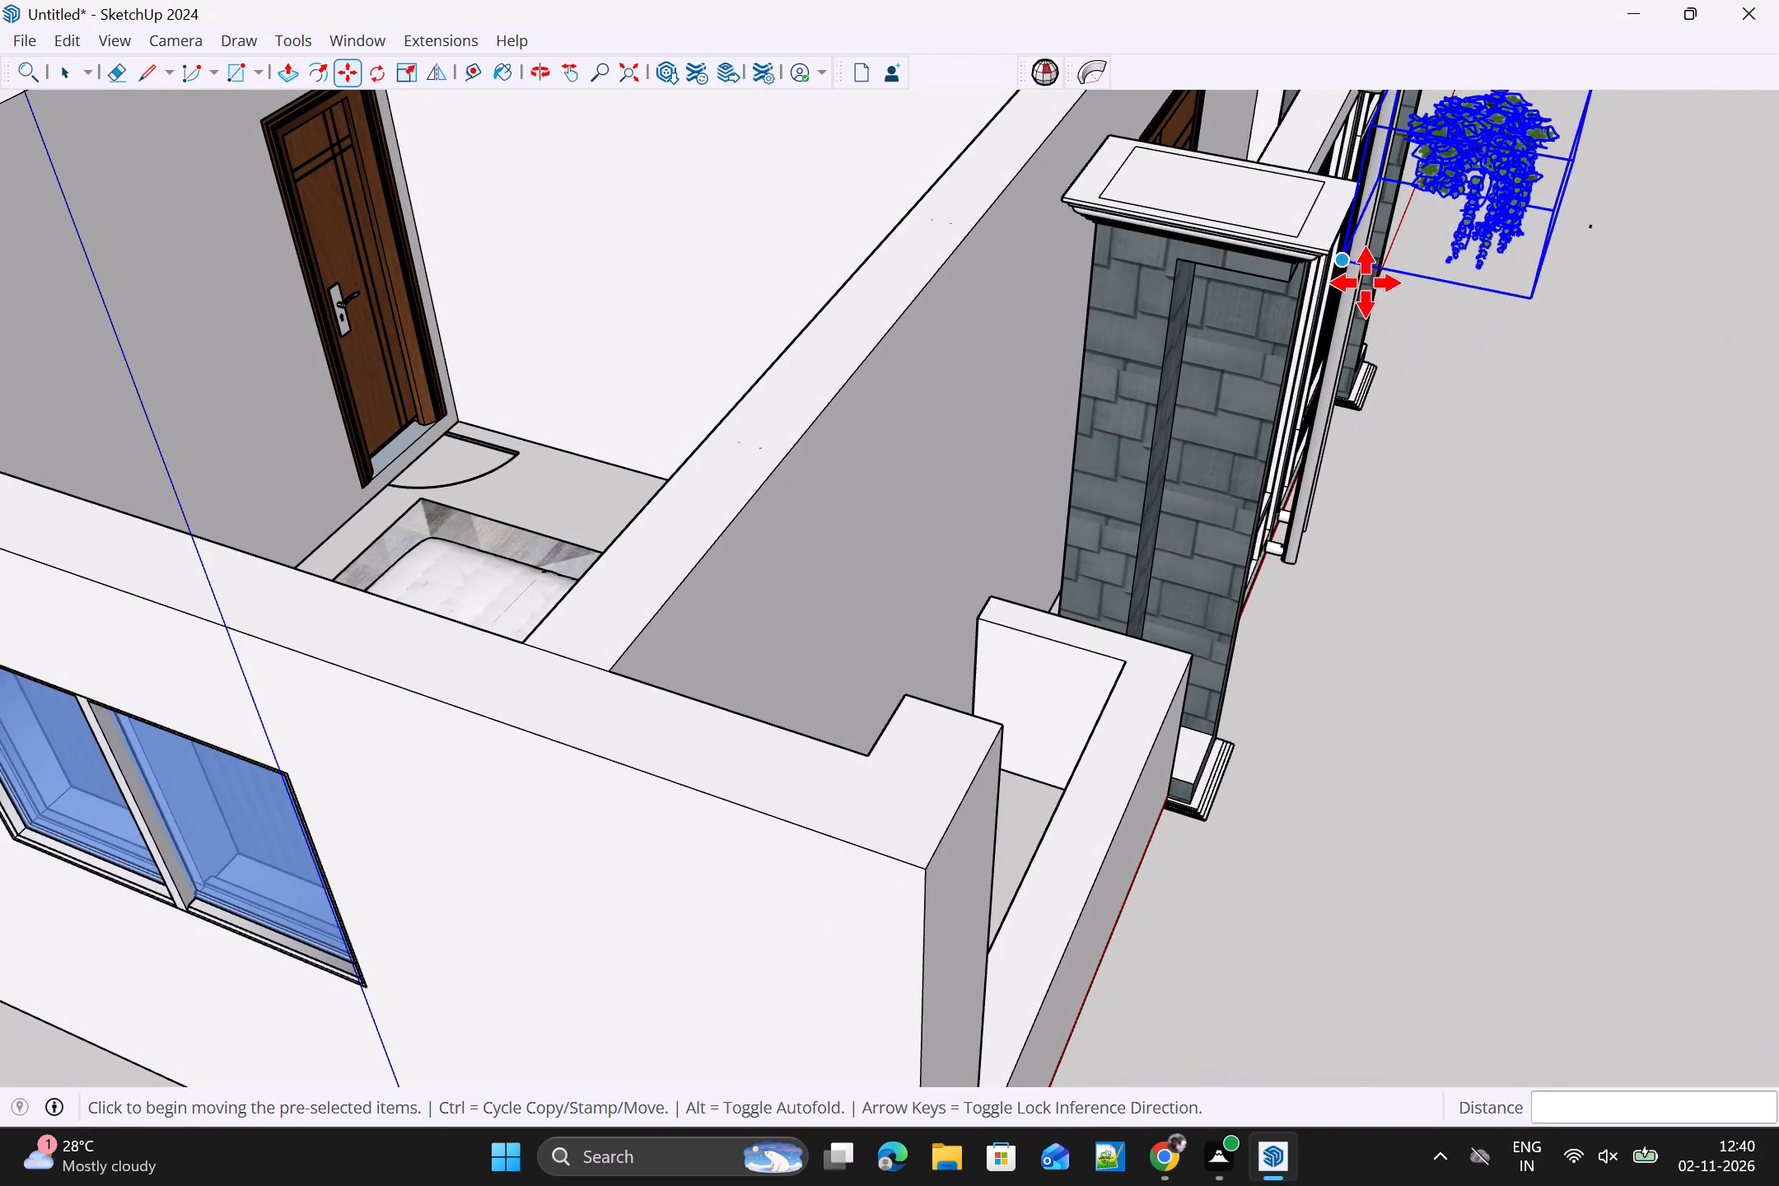
click(1334, 266)
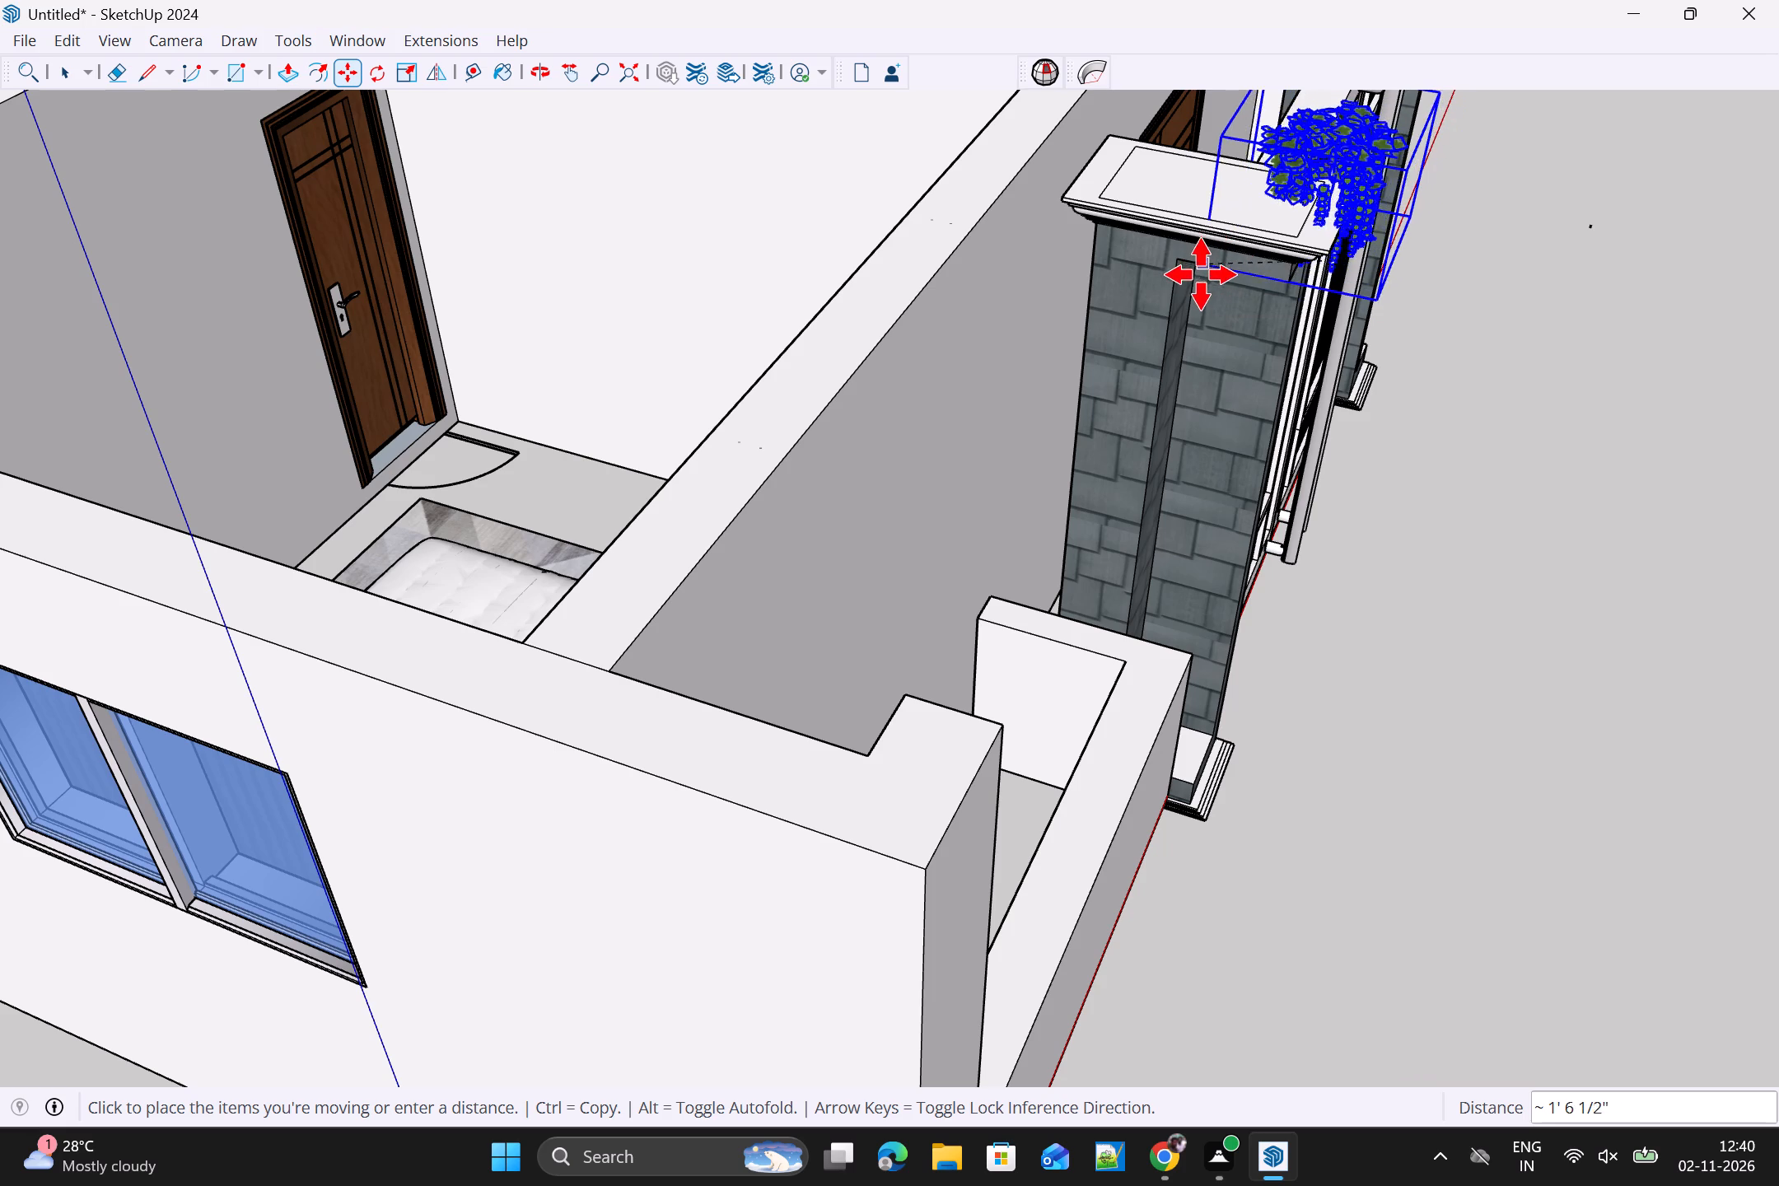
click(1201, 274)
Move the copied plant about 1' 11 3/8" away from the gate so it sits above its pillar's front.
middle_drag(1310, 313, 1137, 312)
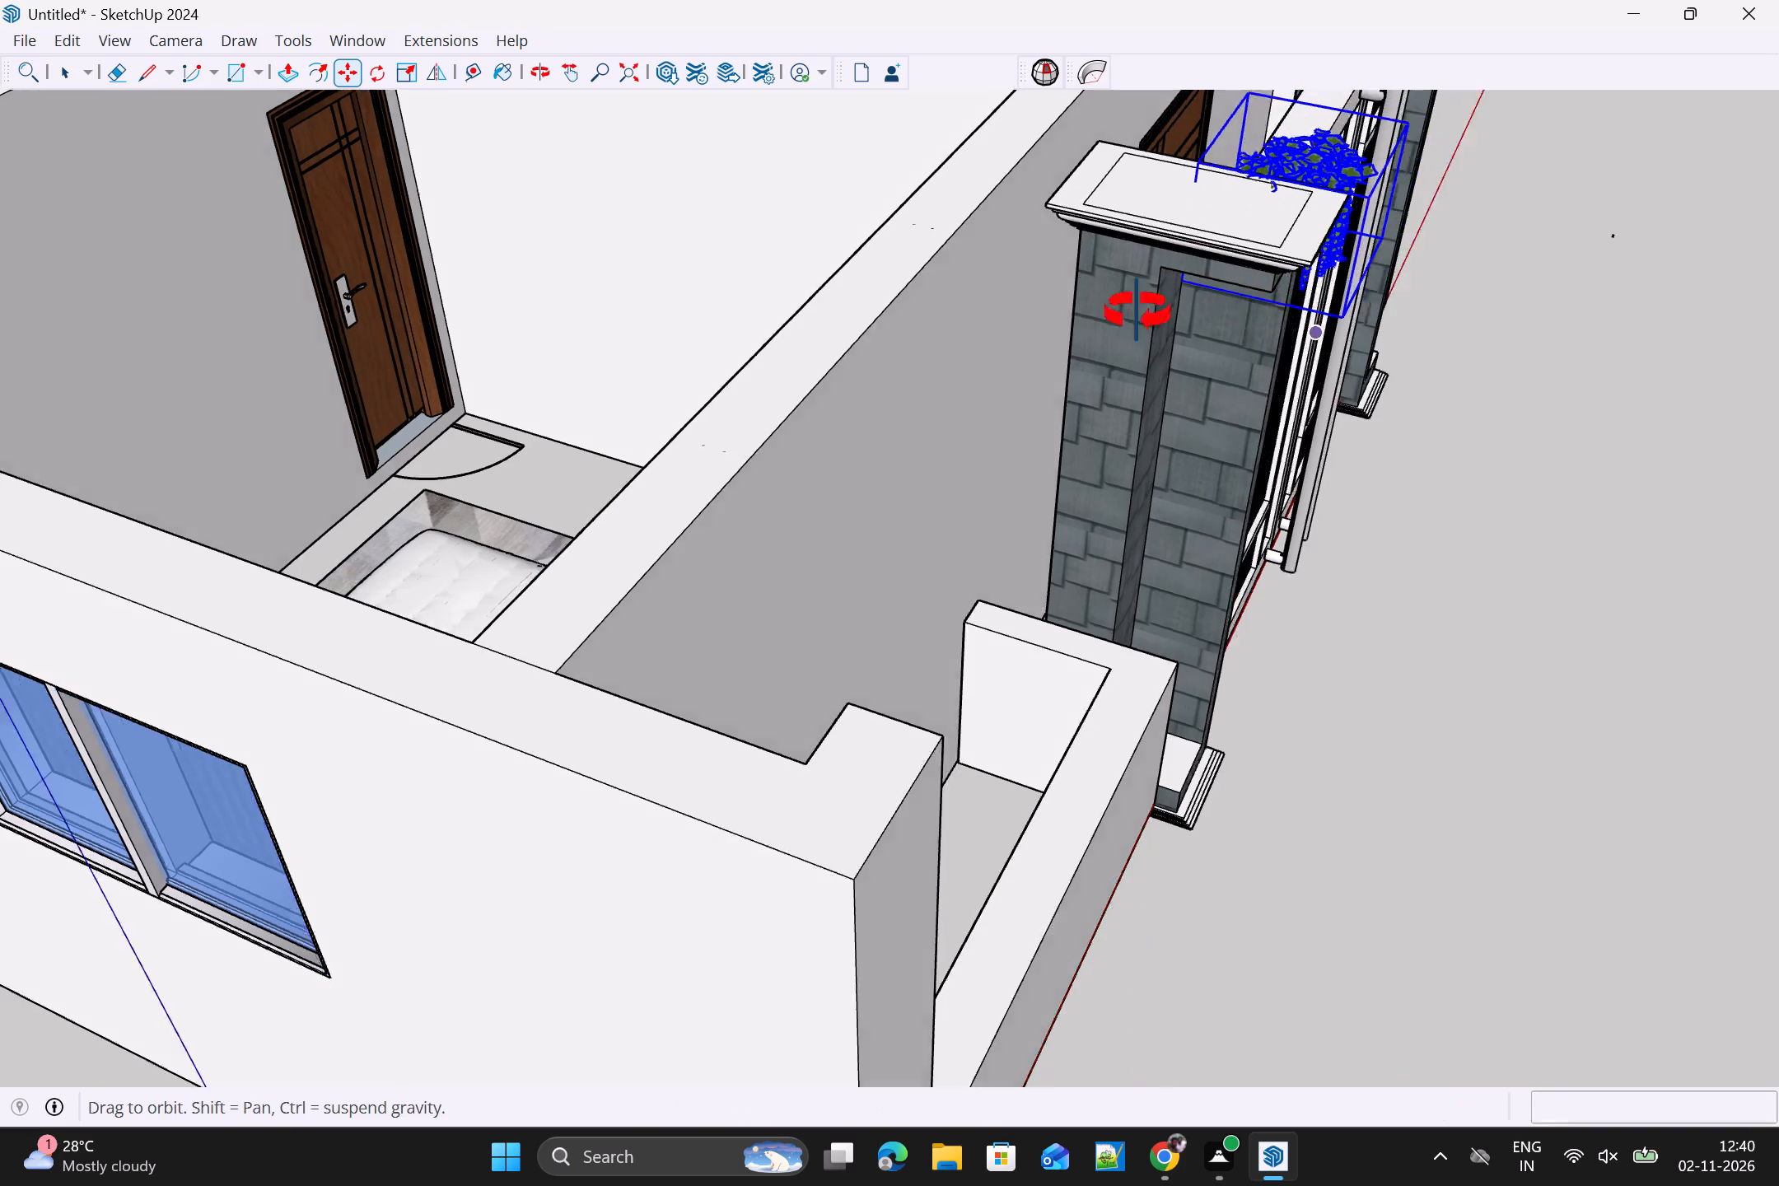
middle_drag(1137, 312, 616, 278)
click(816, 296)
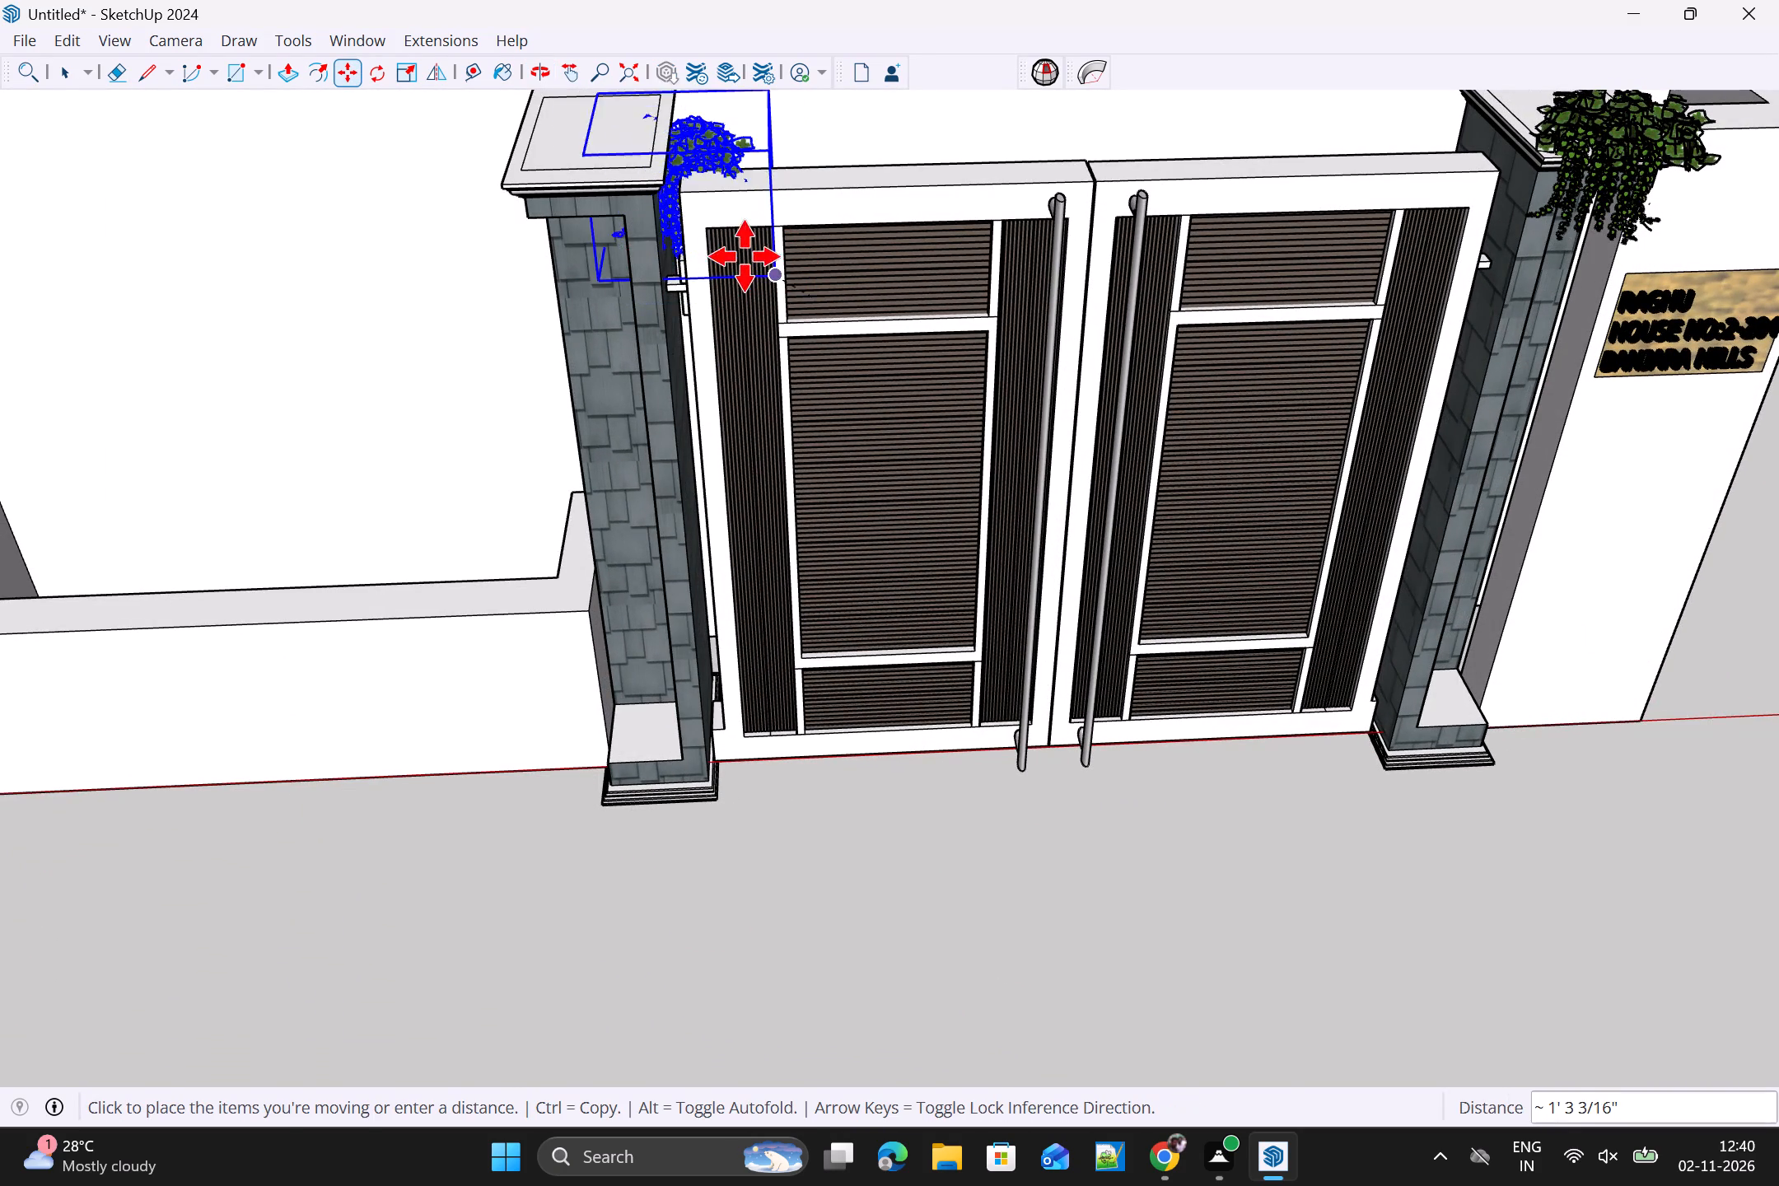
middle_drag(662, 244, 659, 178)
scroll(659, 175, down, 7)
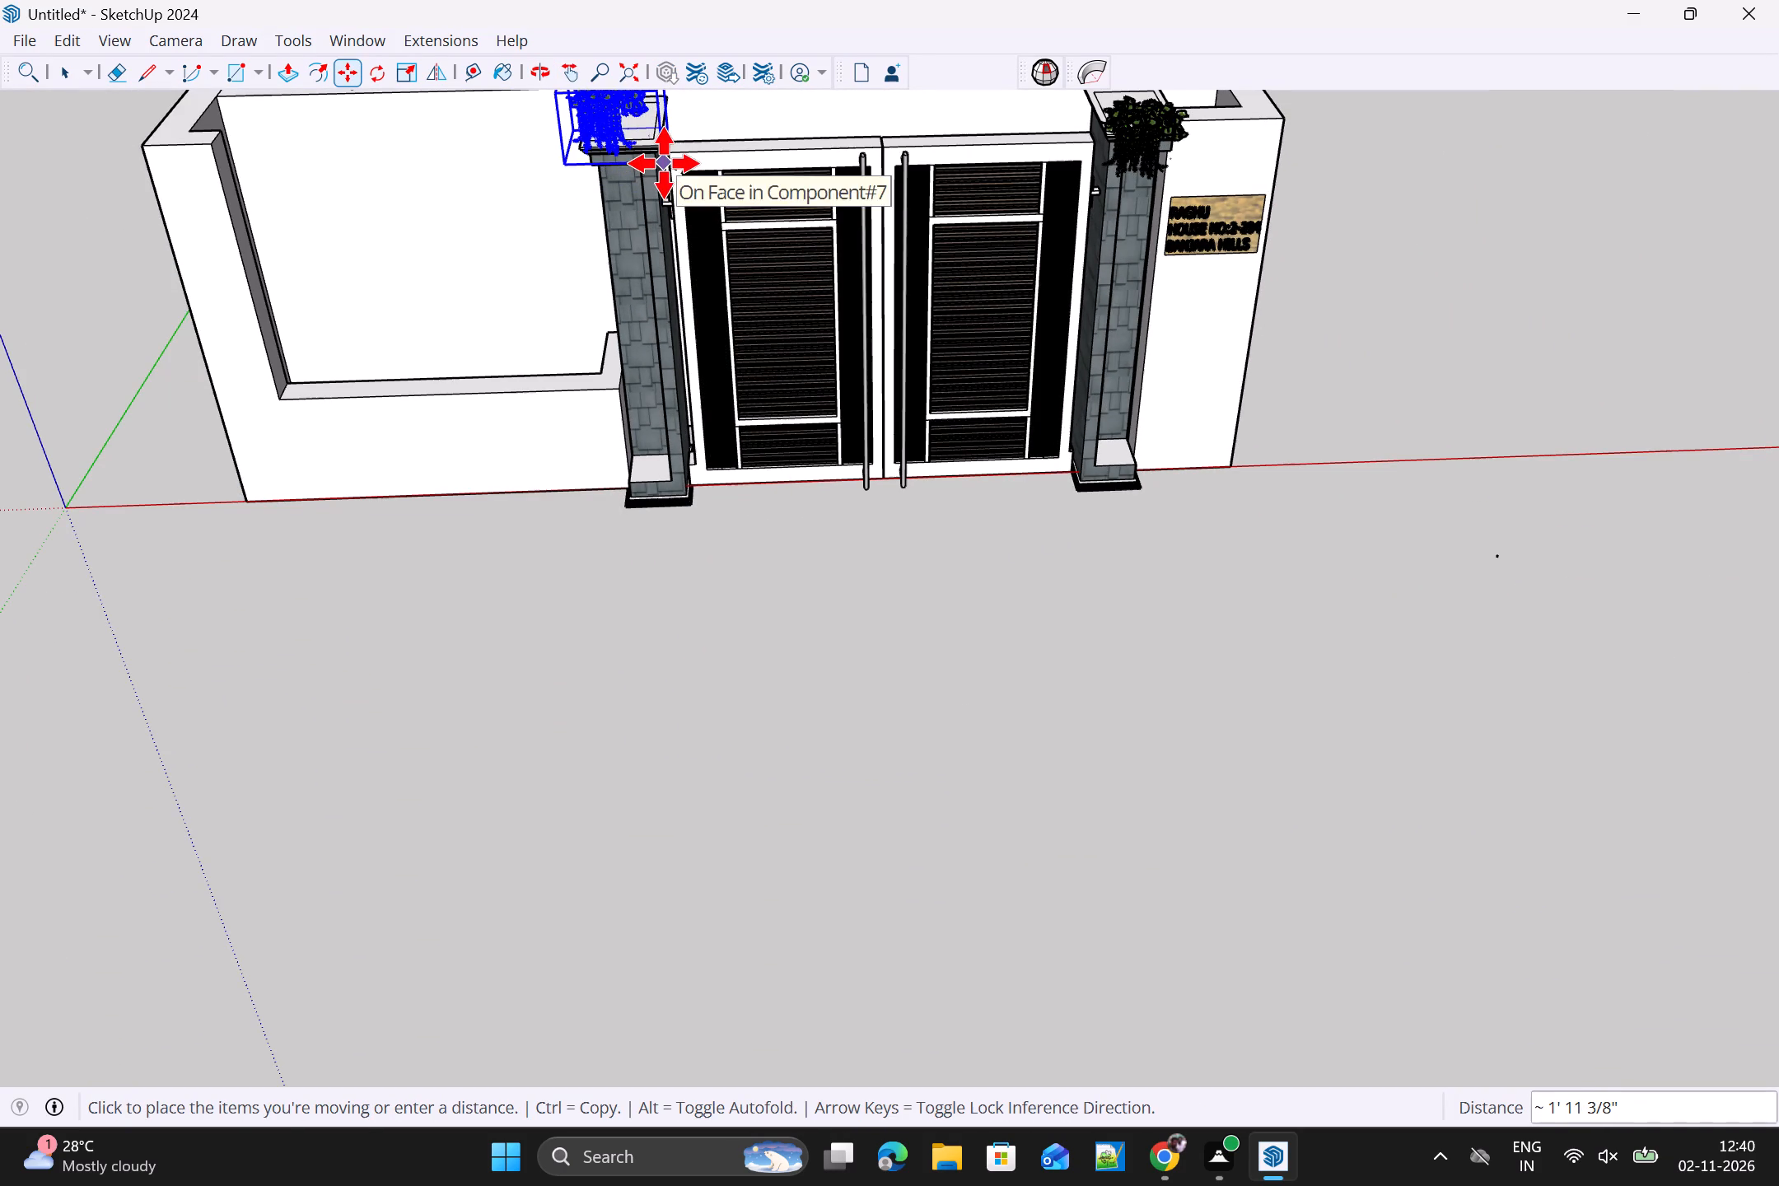
click(664, 162)
Lower the copied plant 9 7/16" so it hangs over the front edge of its pillar's cap.
middle_drag(669, 184, 1125, 287)
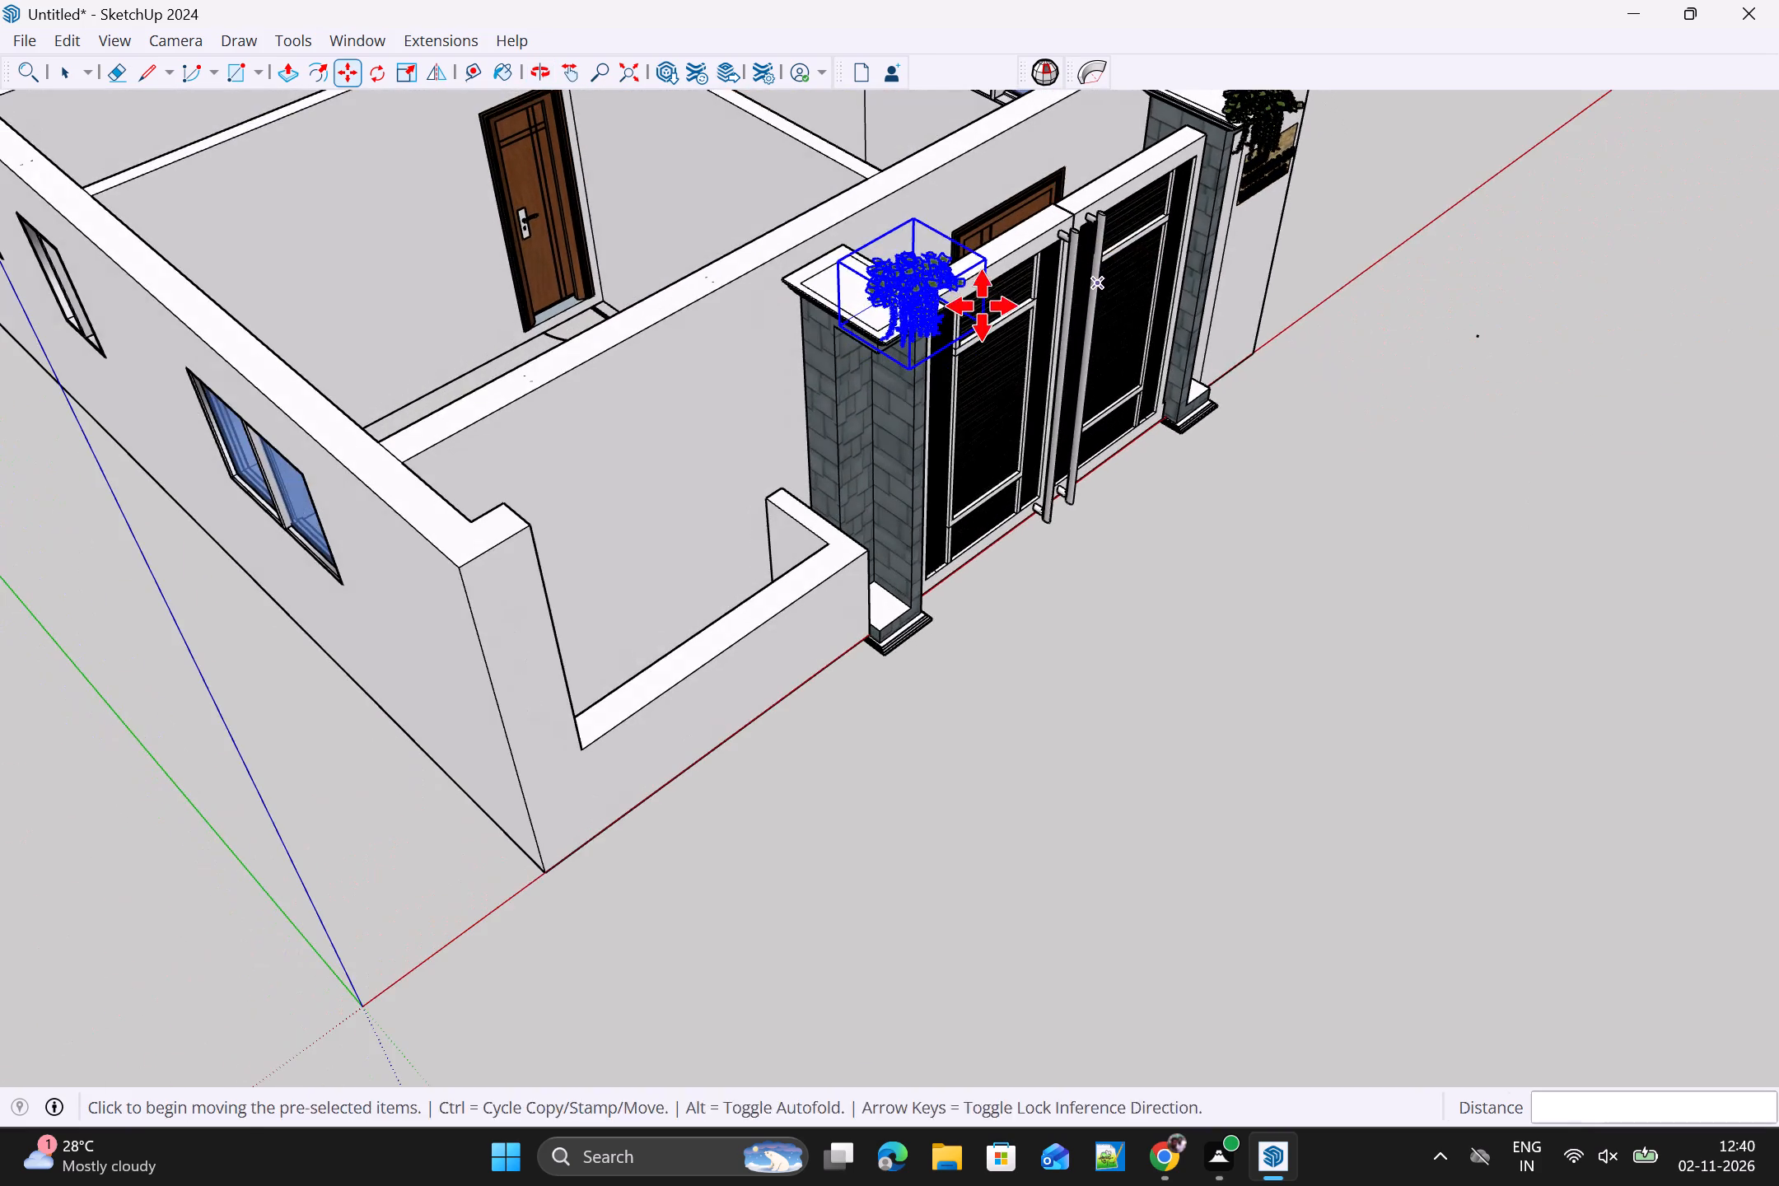
scroll(904, 256, up, 3)
middle_drag(924, 307, 1352, 242)
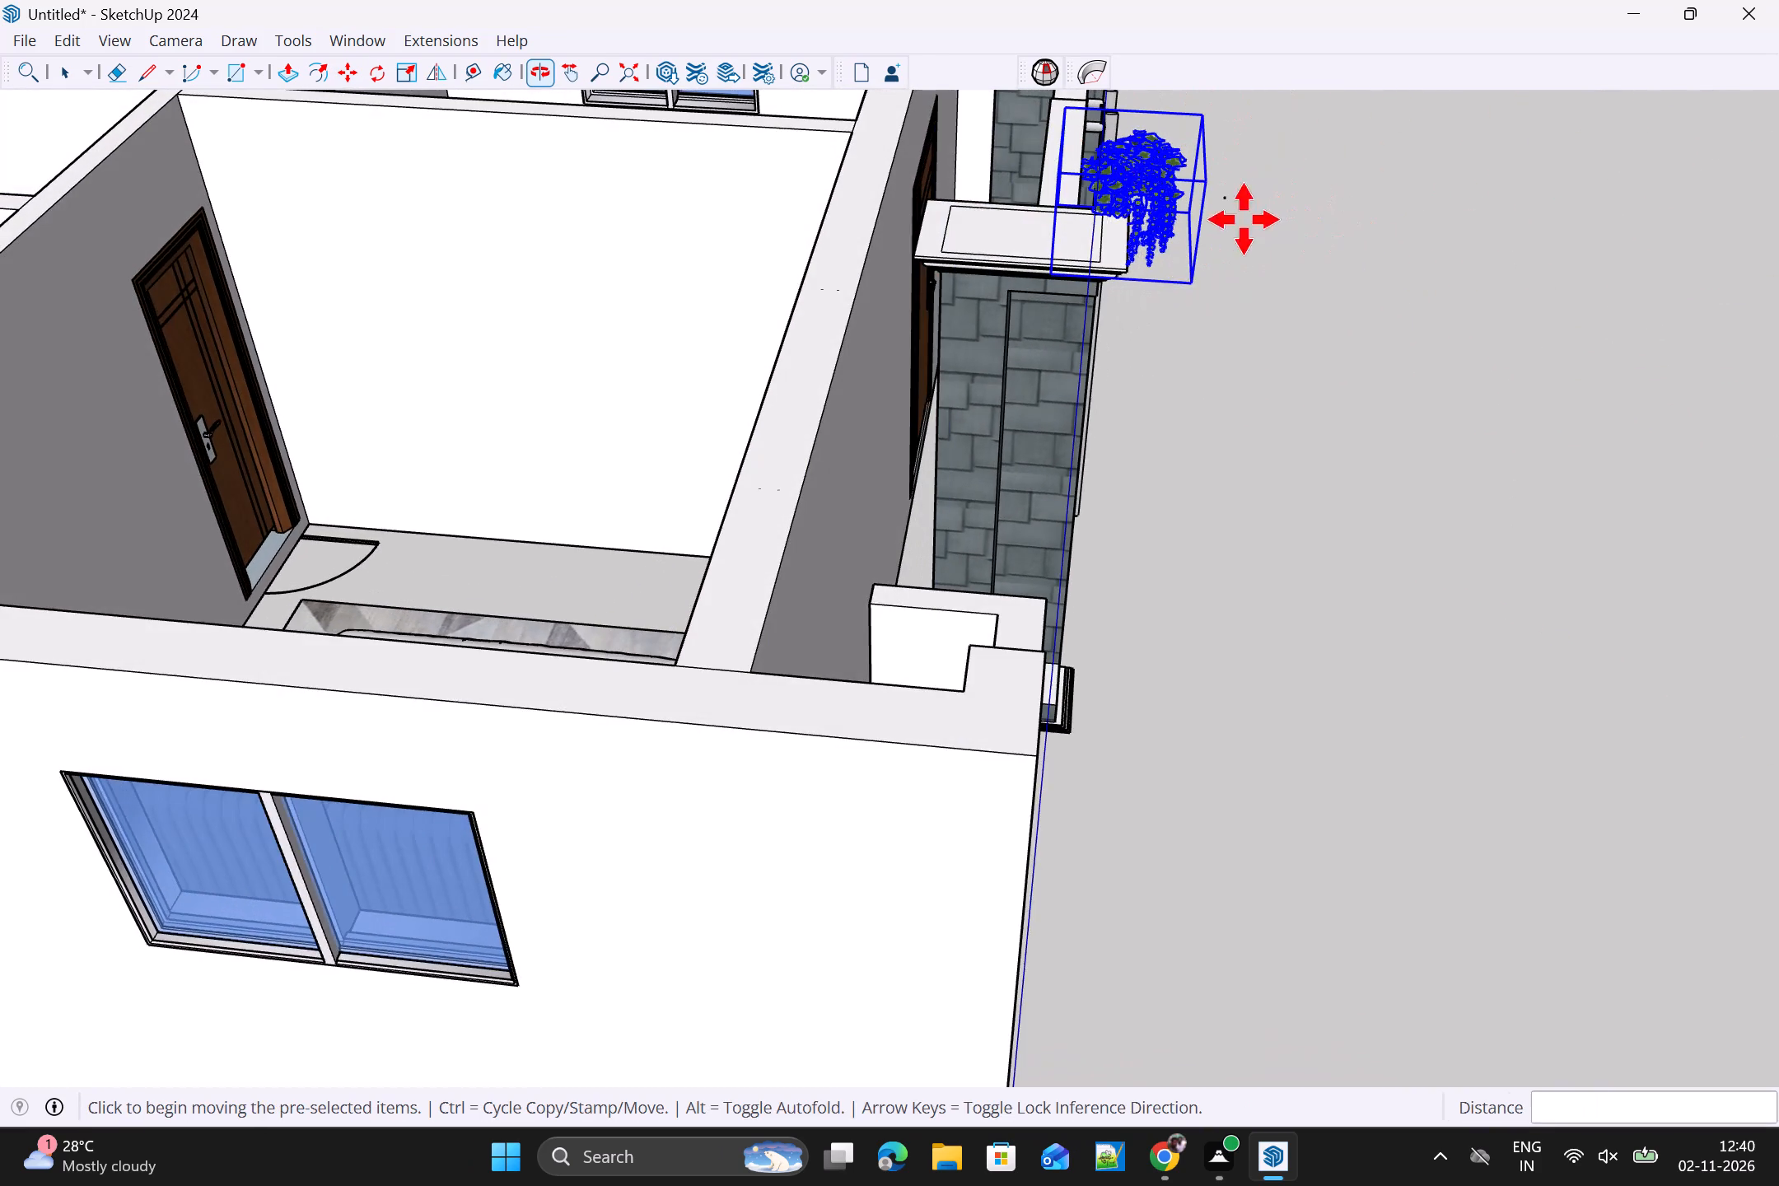
scroll(1146, 220, up, 2)
middle_drag(1100, 287, 1382, 288)
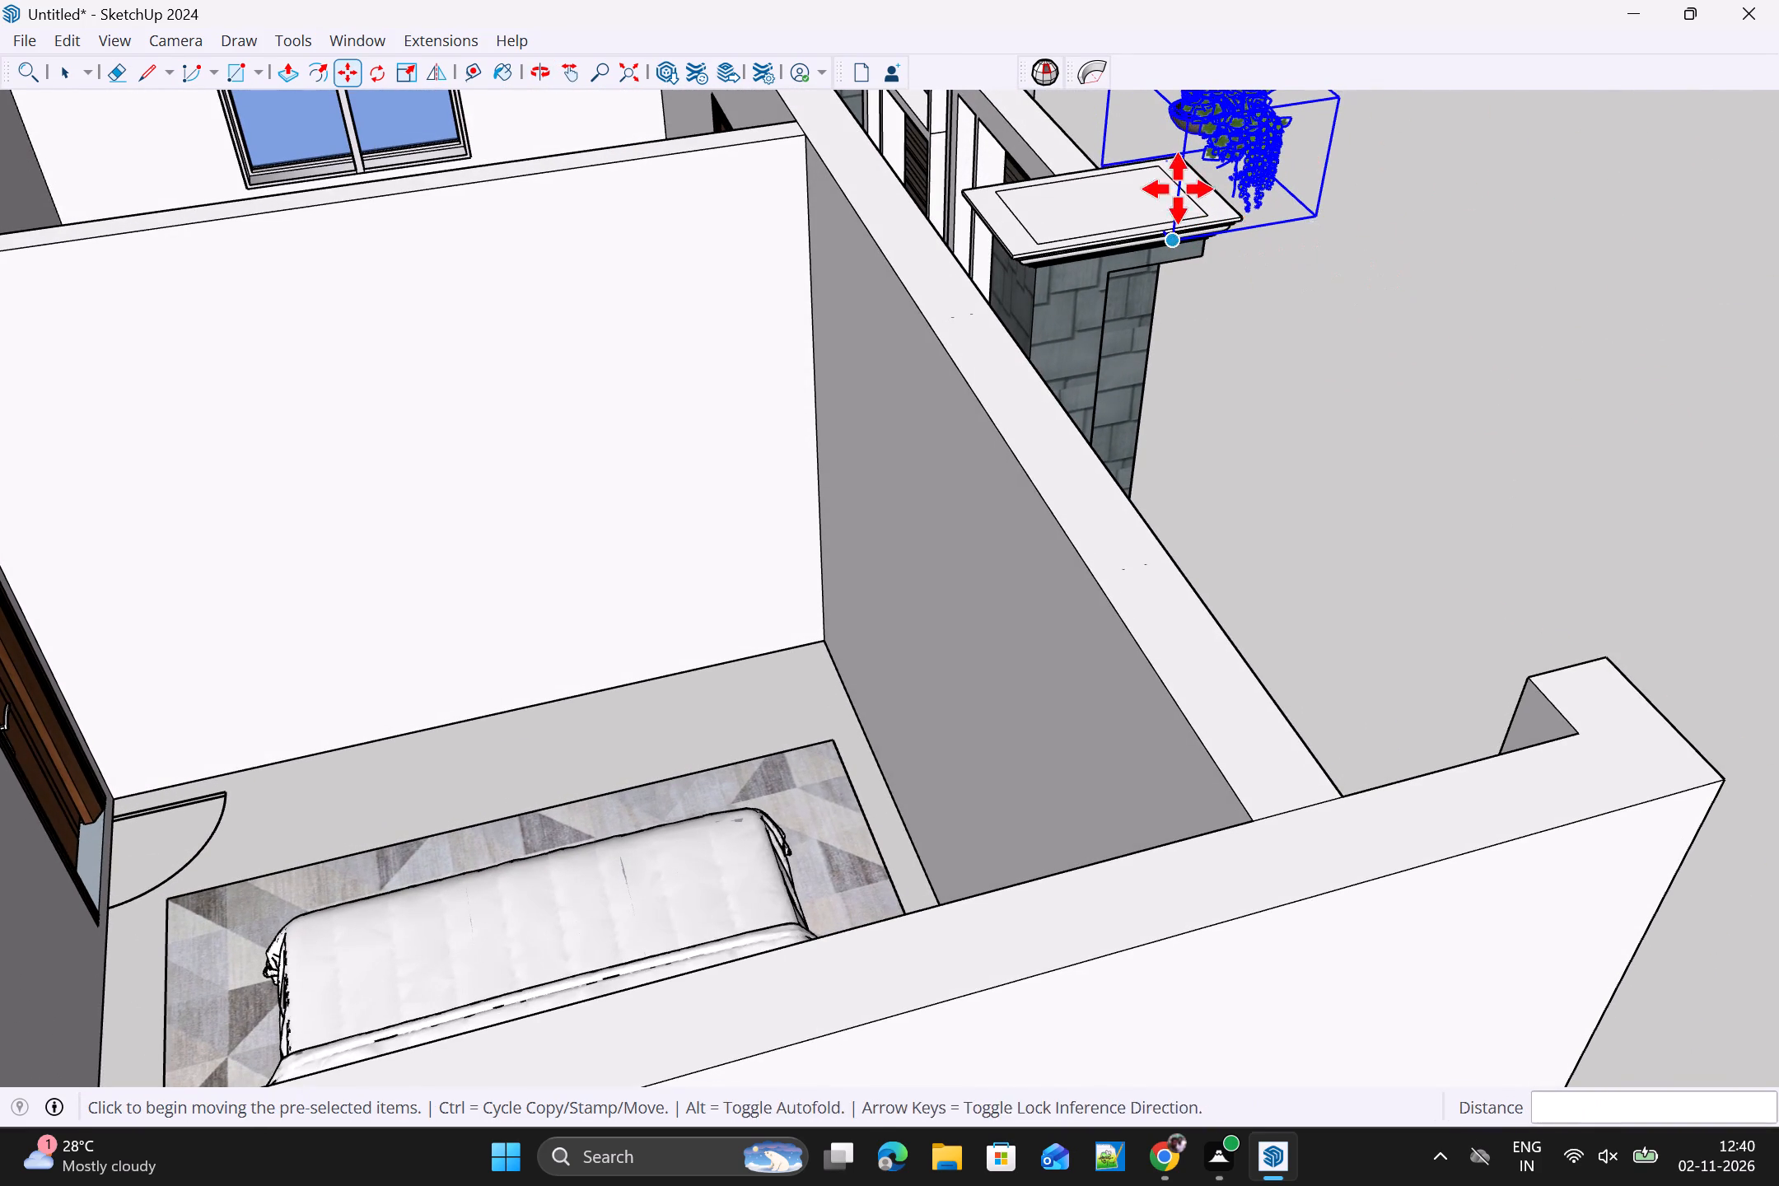
click(1187, 122)
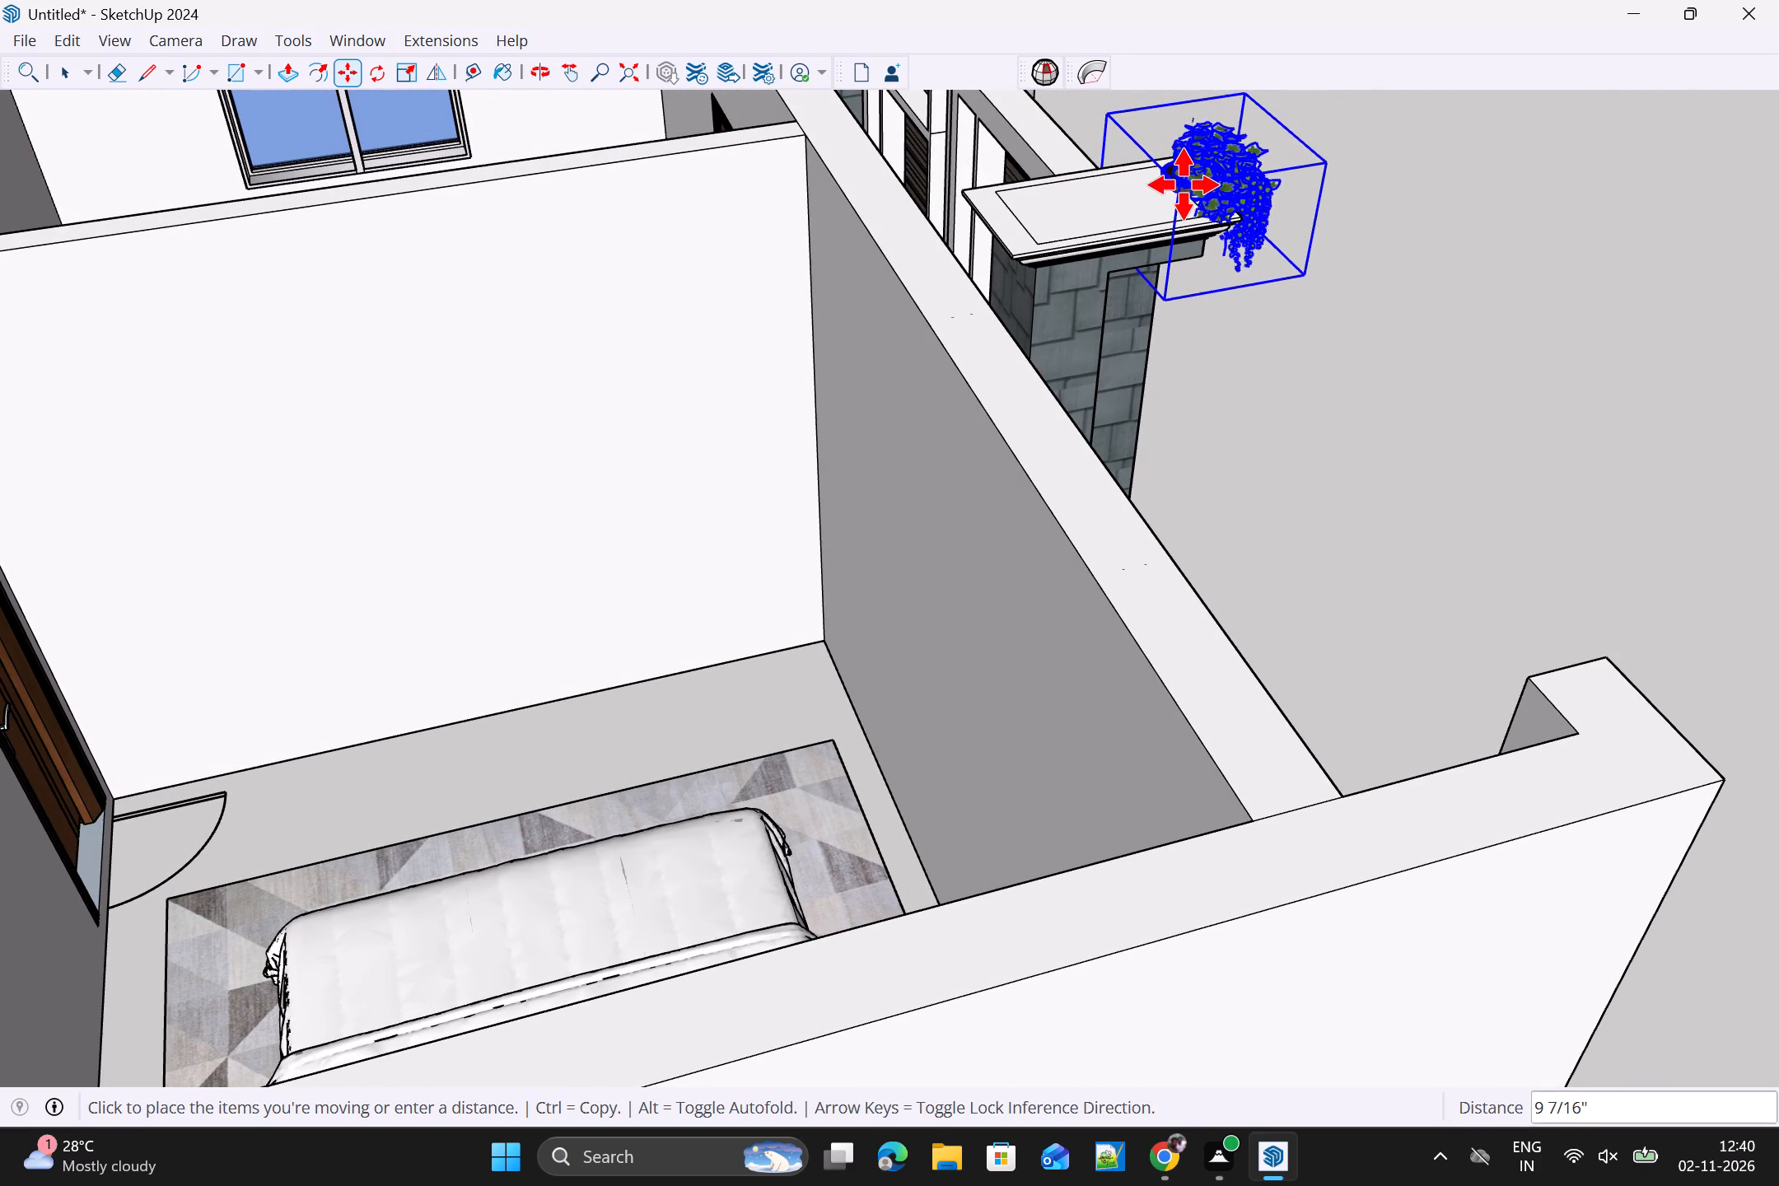
click(1184, 188)
Deselect the copied plant and examine the trailing plants on both gate pillars from the front of the house.
middle_drag(1399, 230, 908, 231)
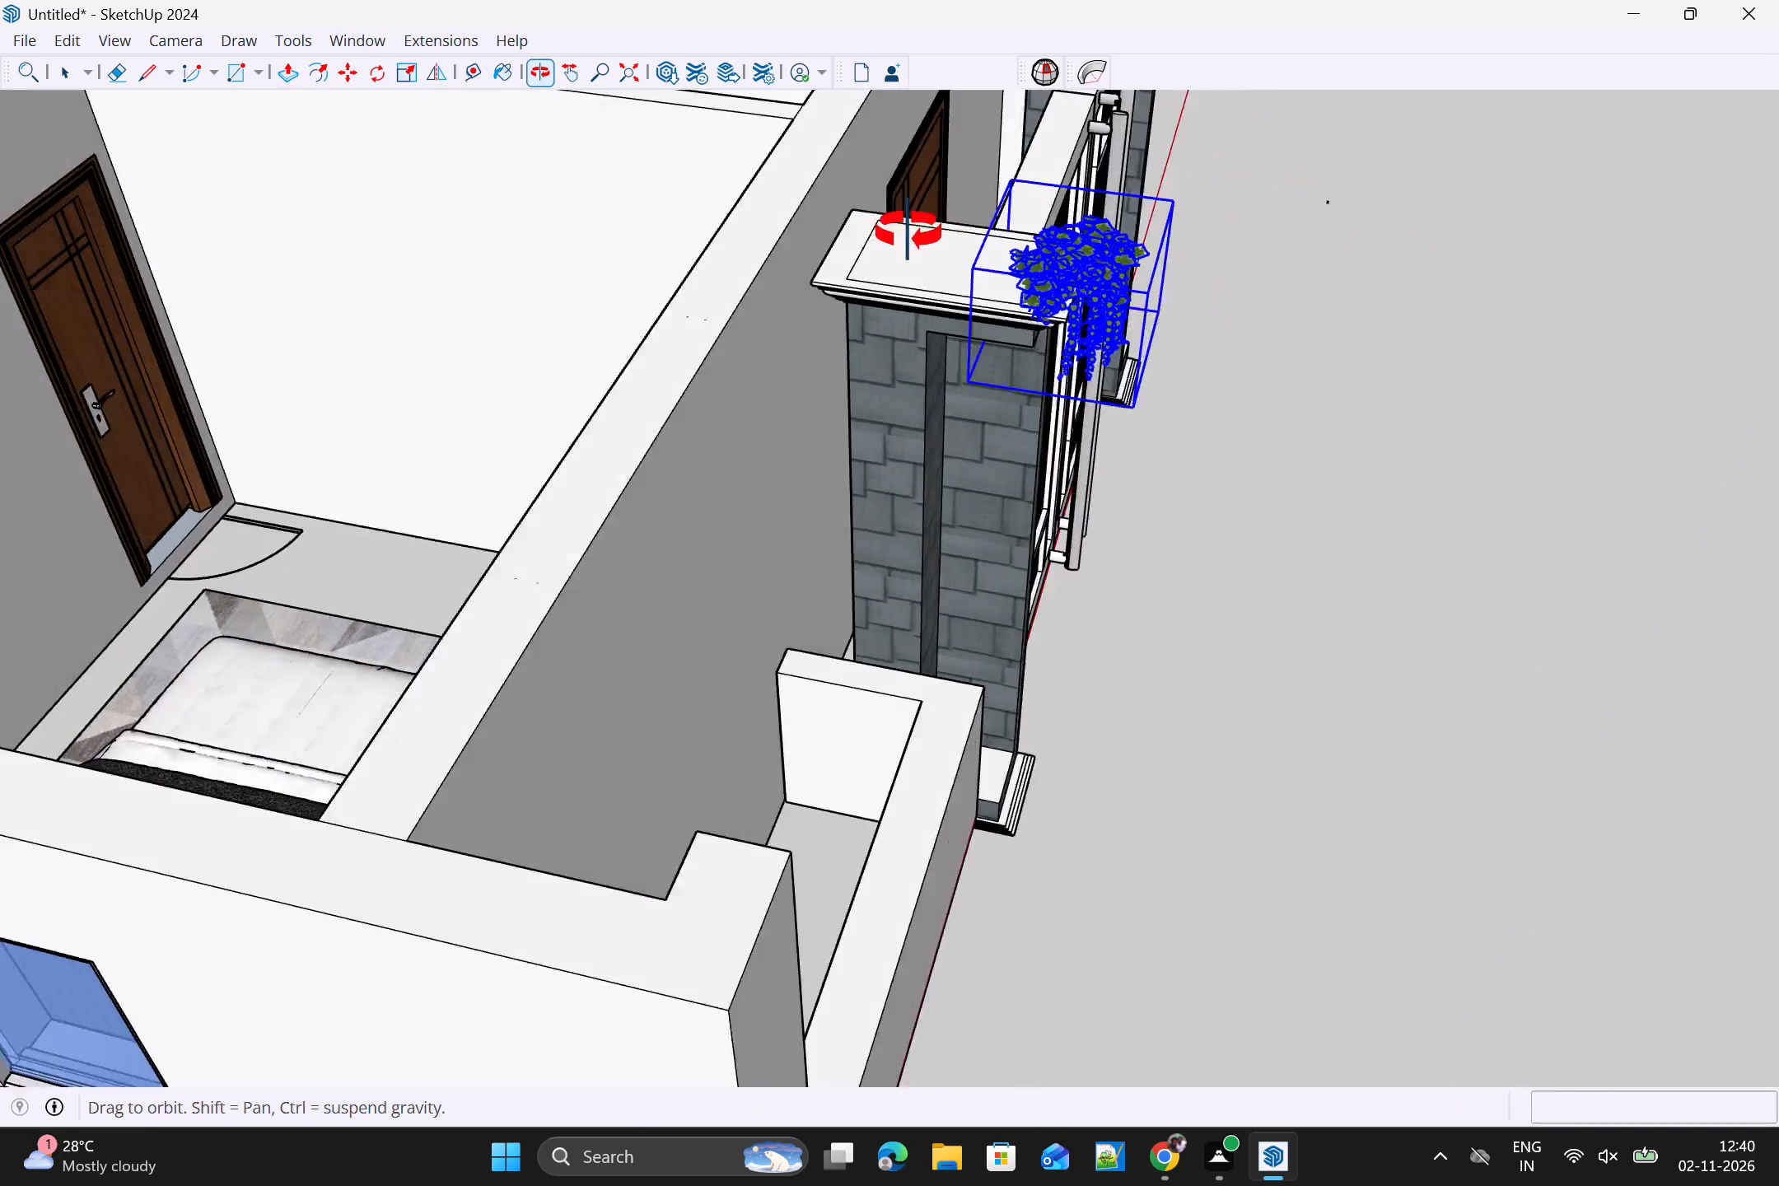
middle_drag(908, 231, 437, 221)
key(space)
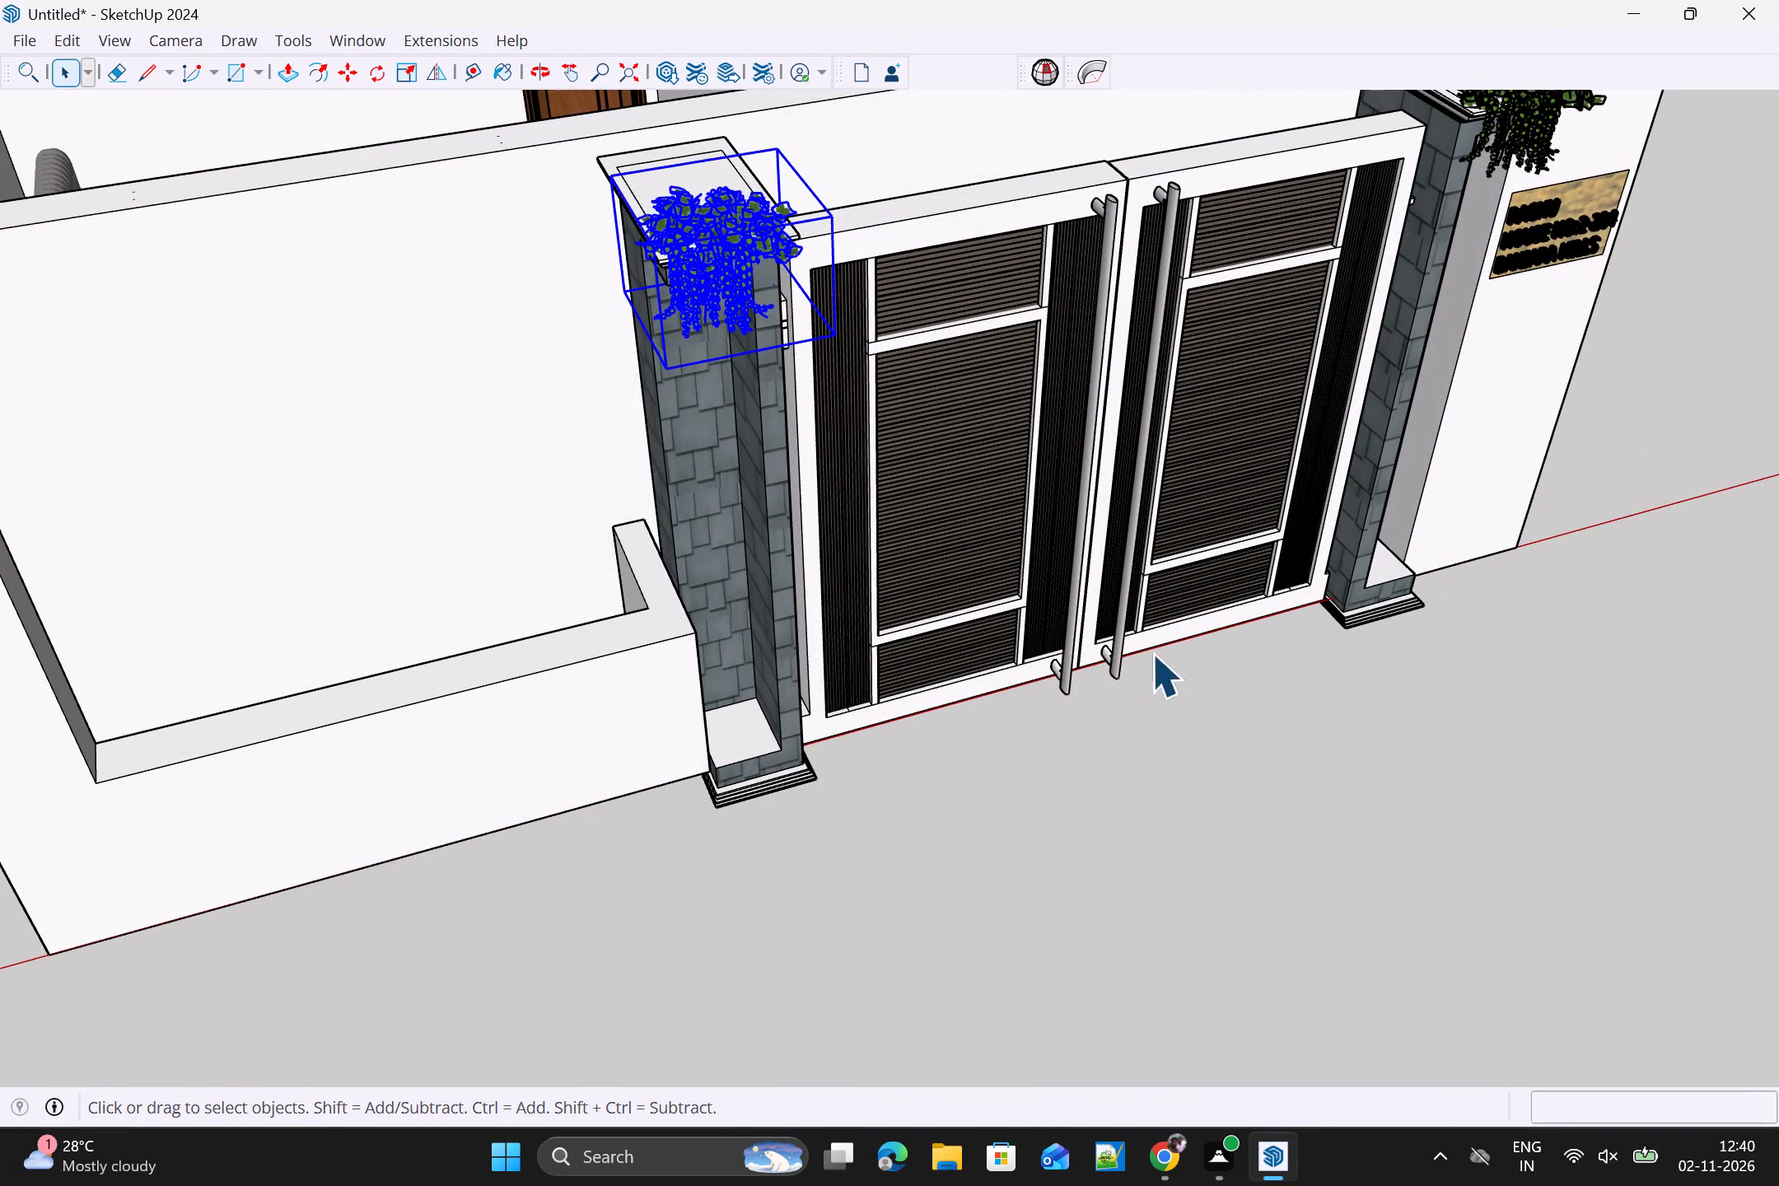
click(1319, 808)
scroll(1288, 812, down, 2)
middle_drag(1431, 824, 1058, 726)
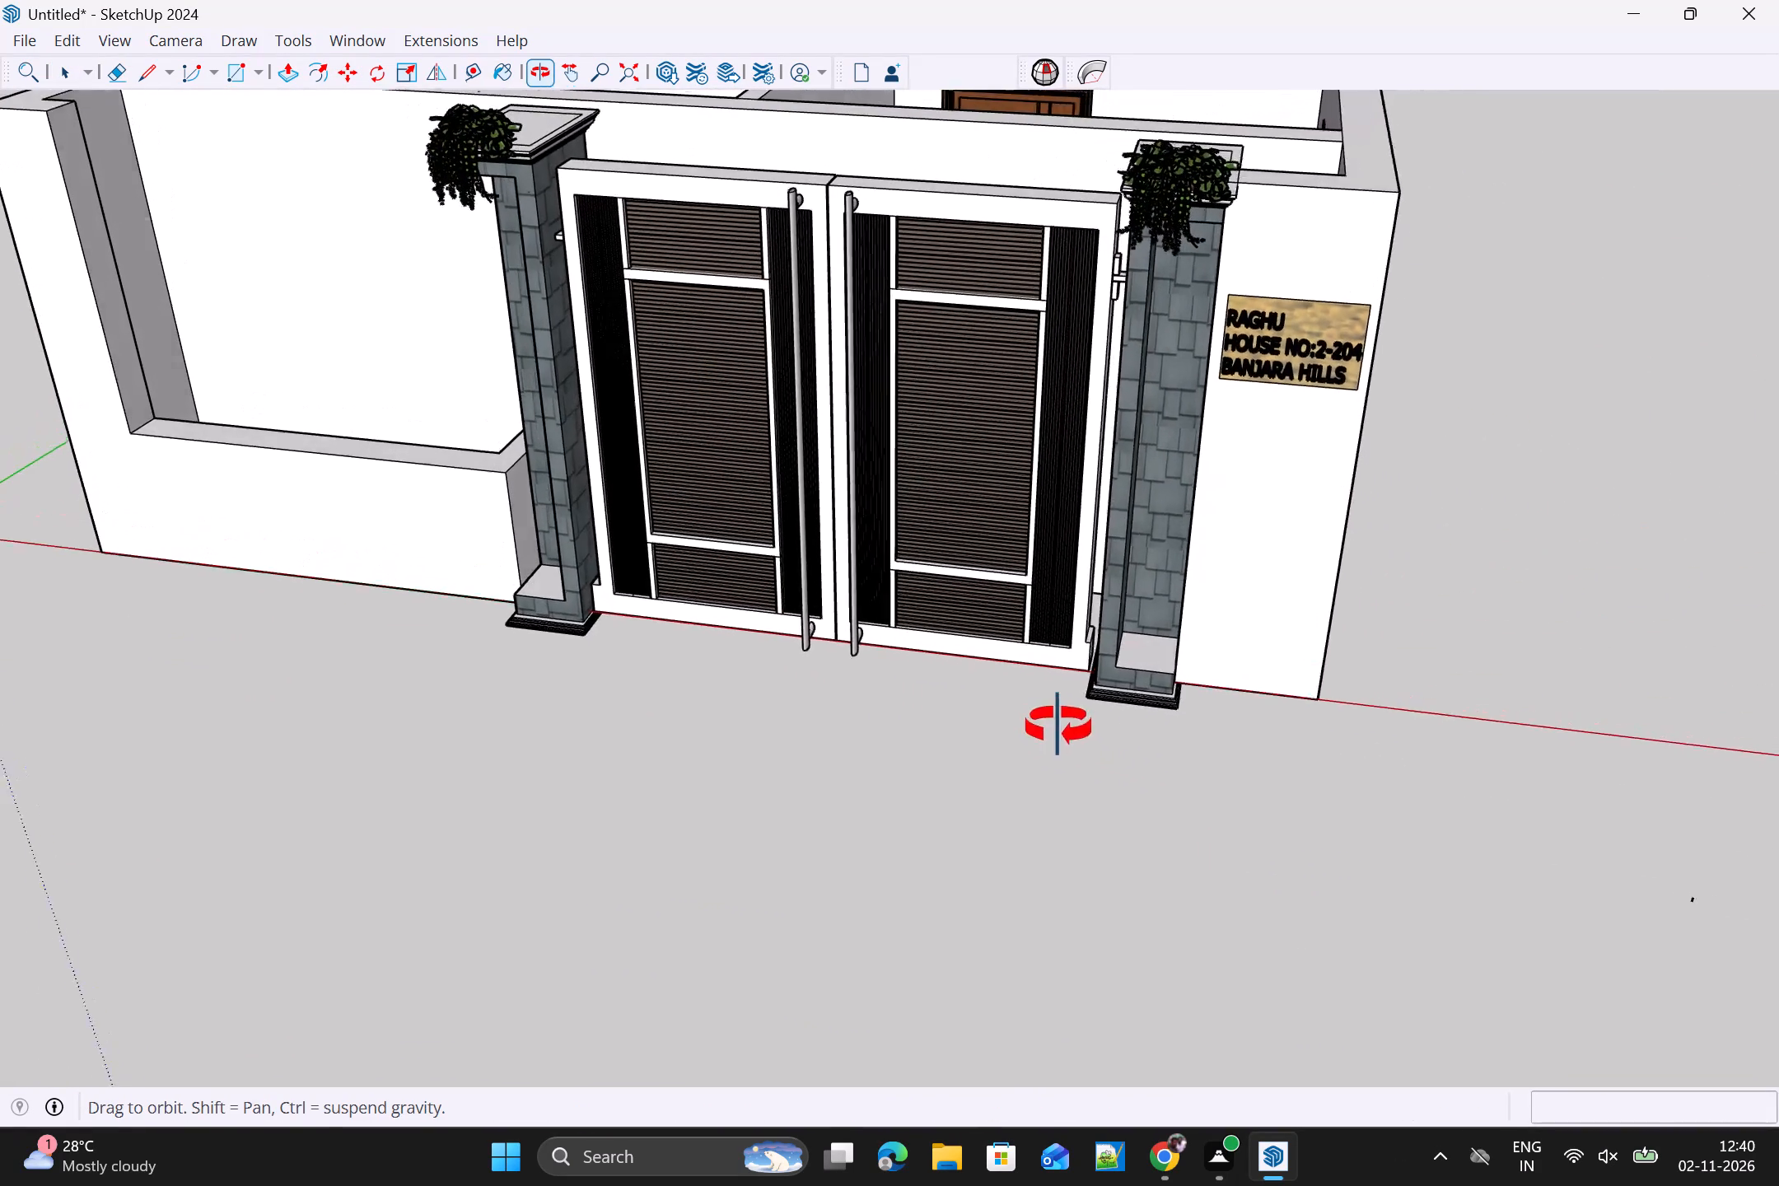
middle_drag(1058, 726, 1101, 737)
scroll(1158, 758, down, 1)
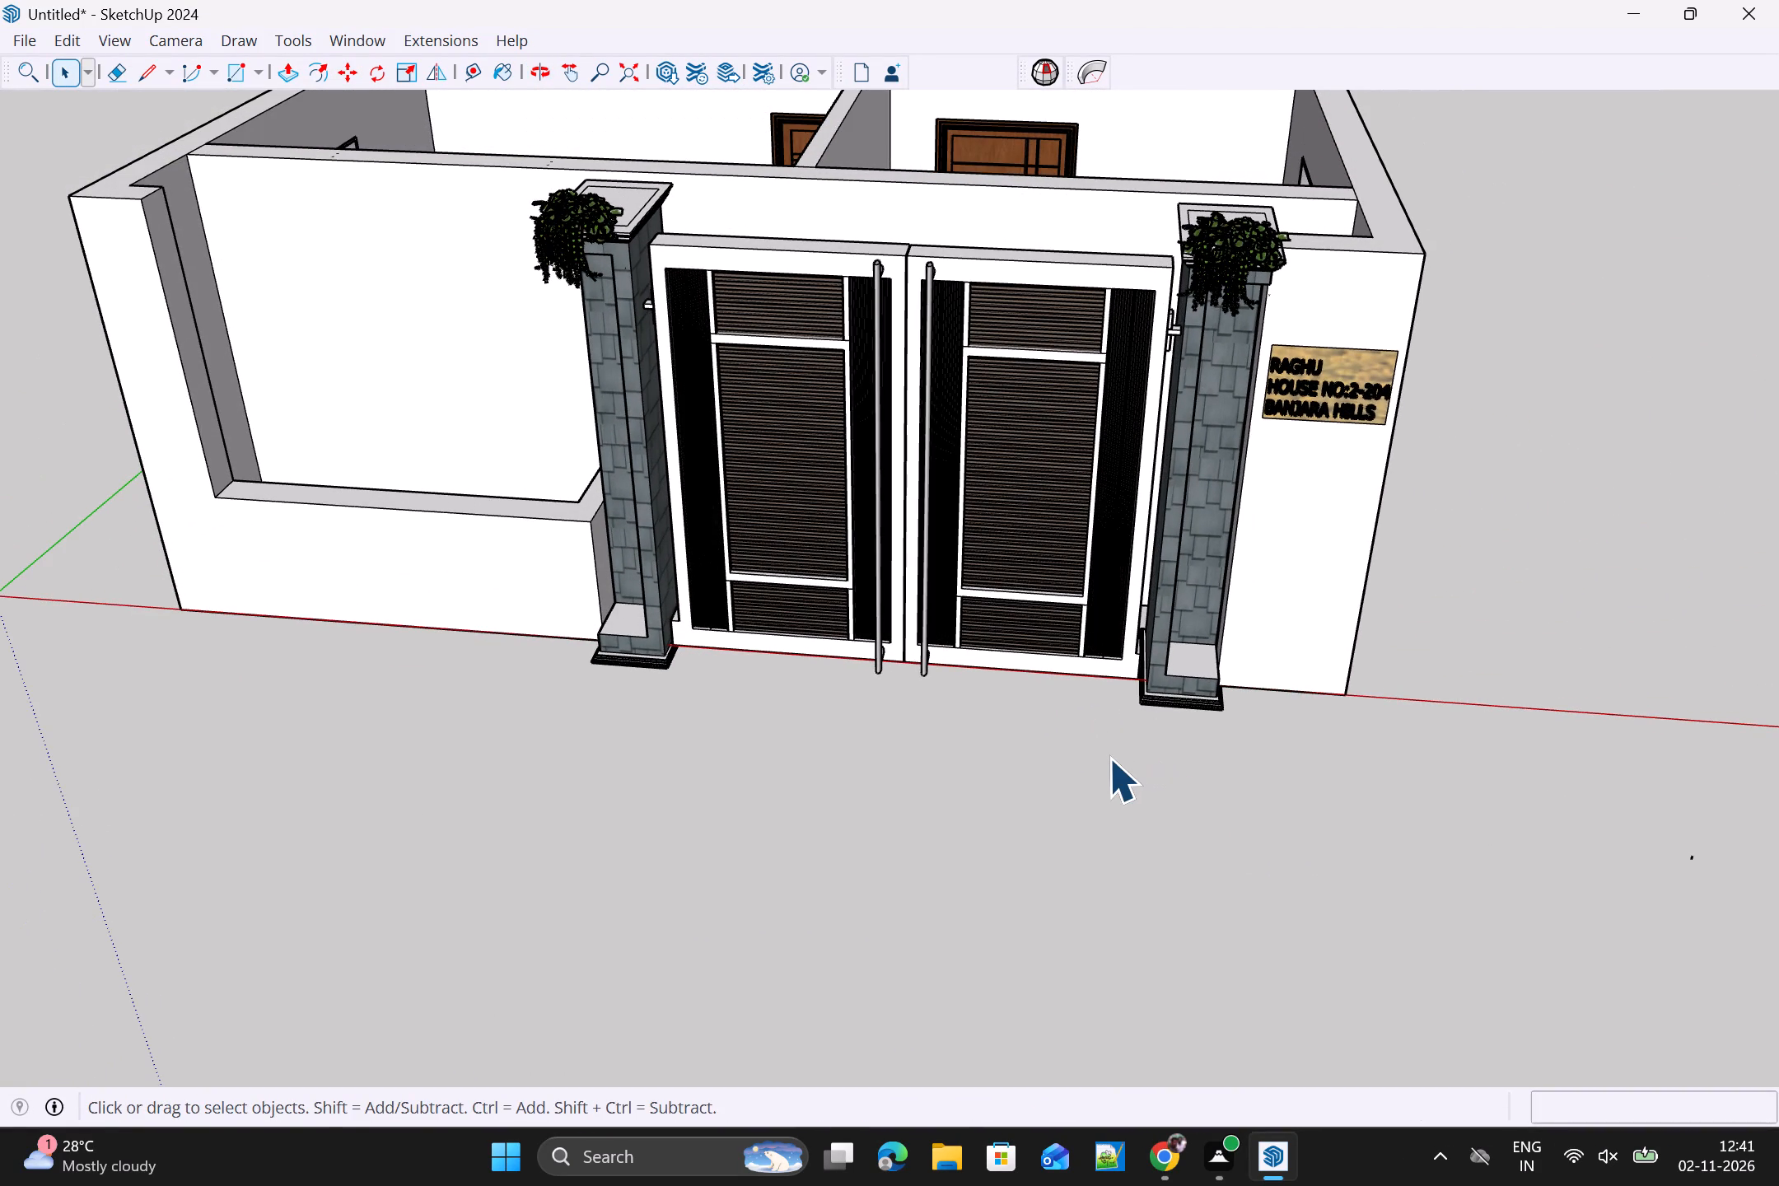
middle_drag(577, 353, 794, 347)
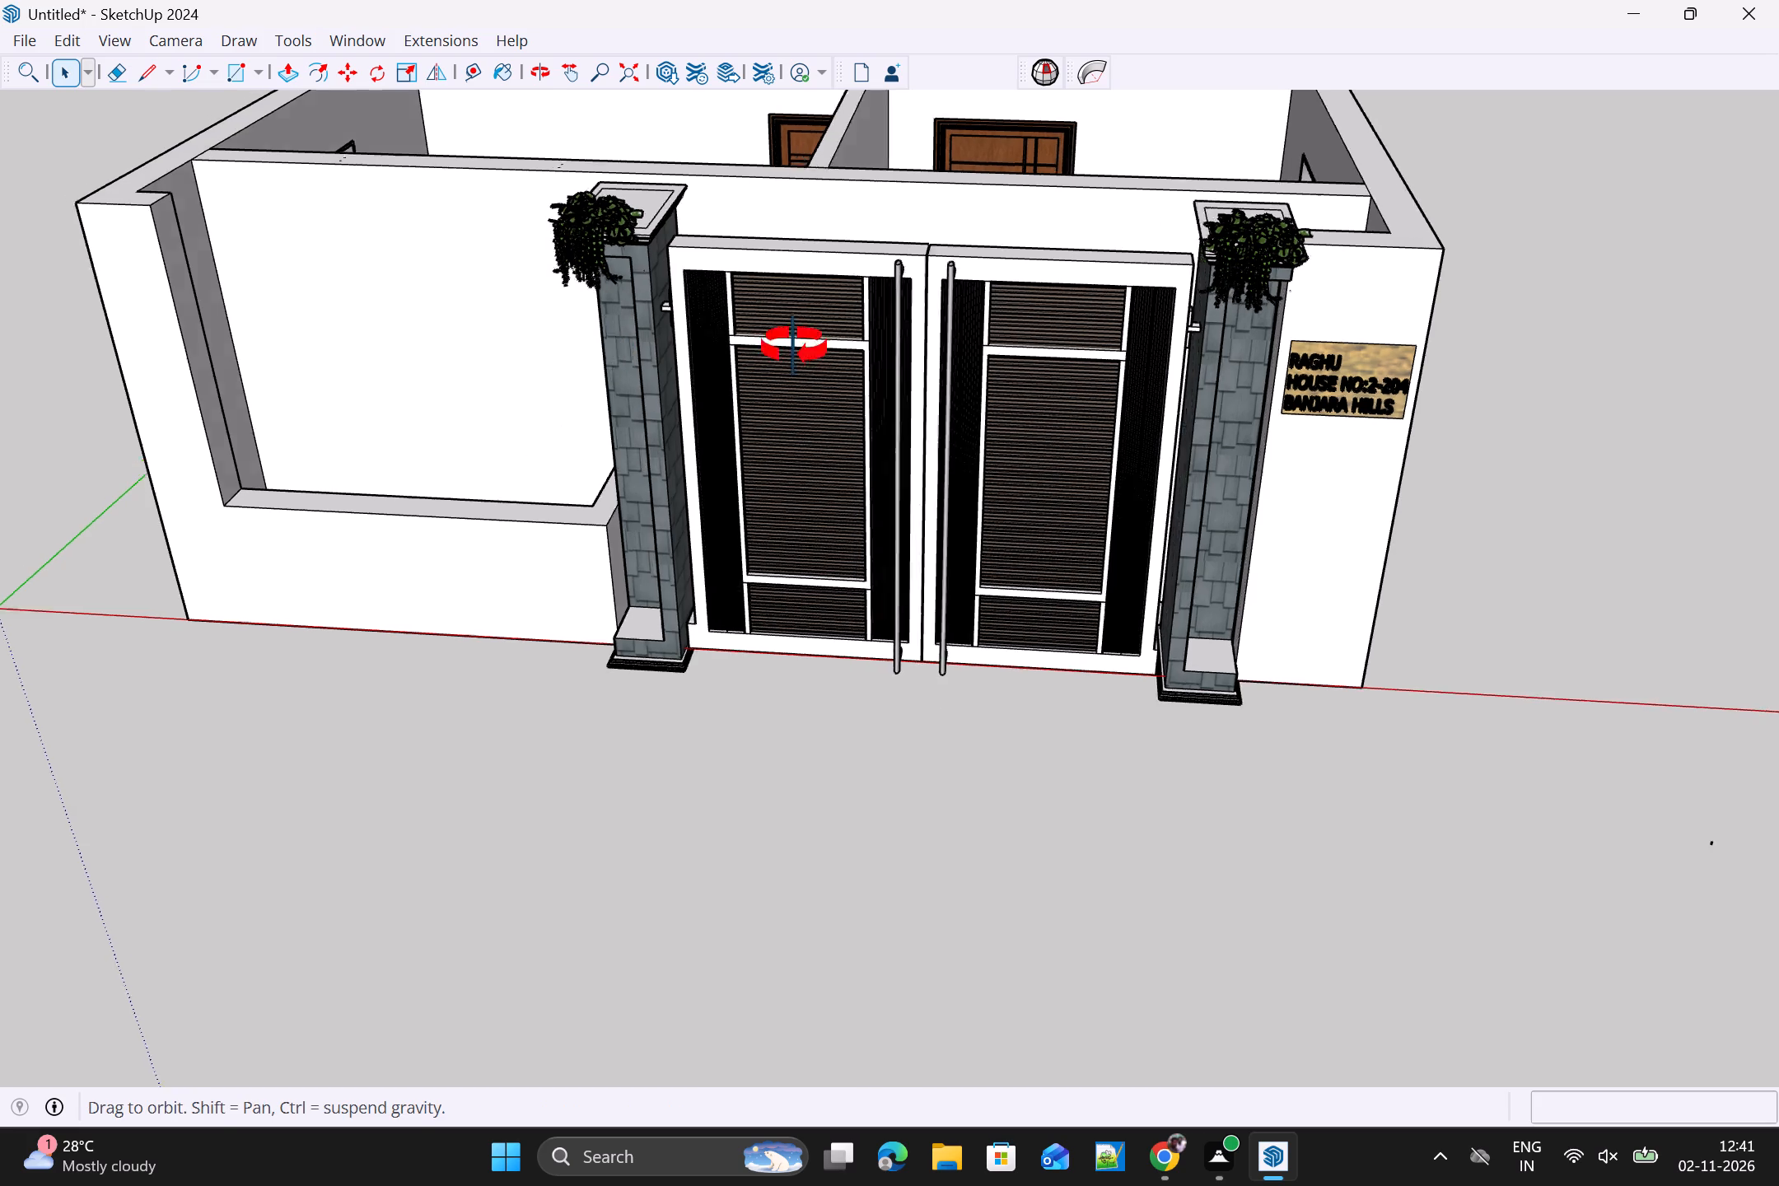
Select the trailing plant on the gate pillar beside the low wall and display the Large Tool Set.
middle_drag(794, 347, 660, 343)
click(666, 217)
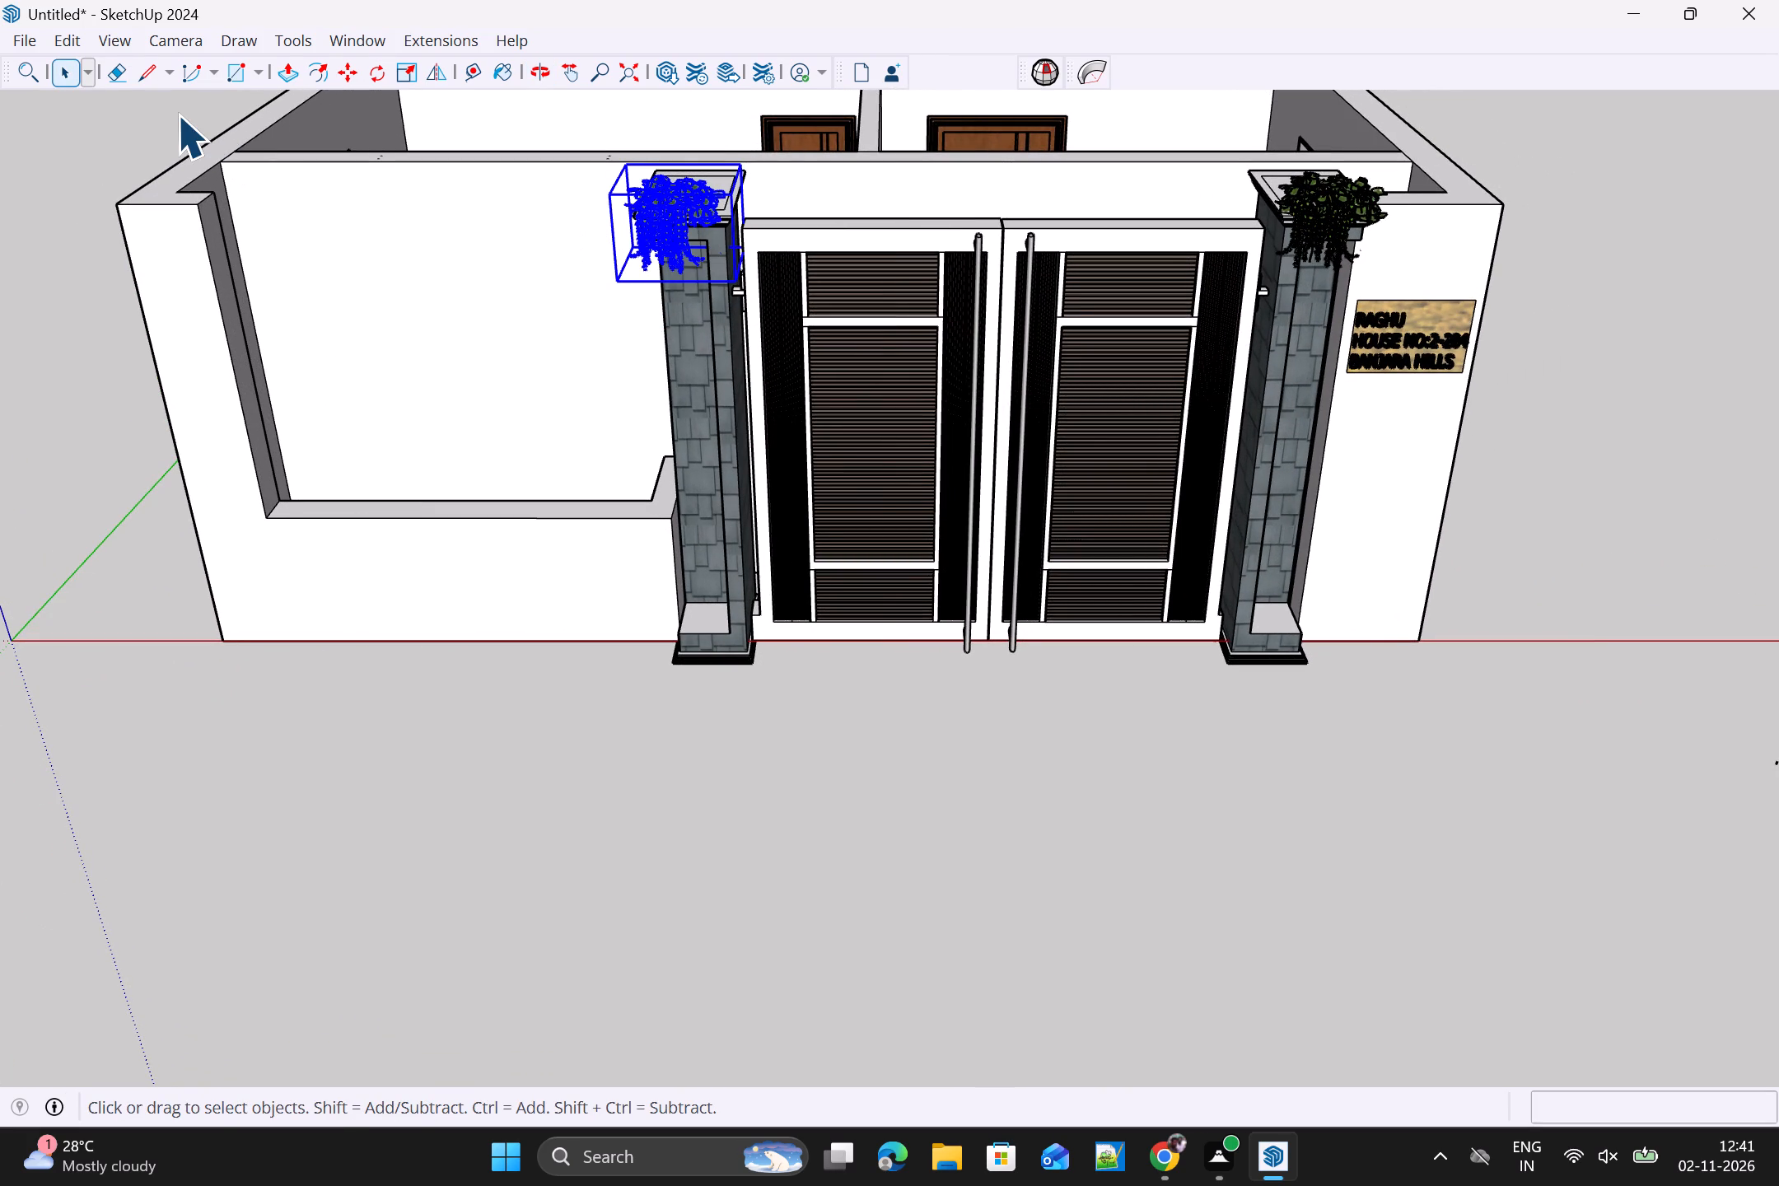
key(s)
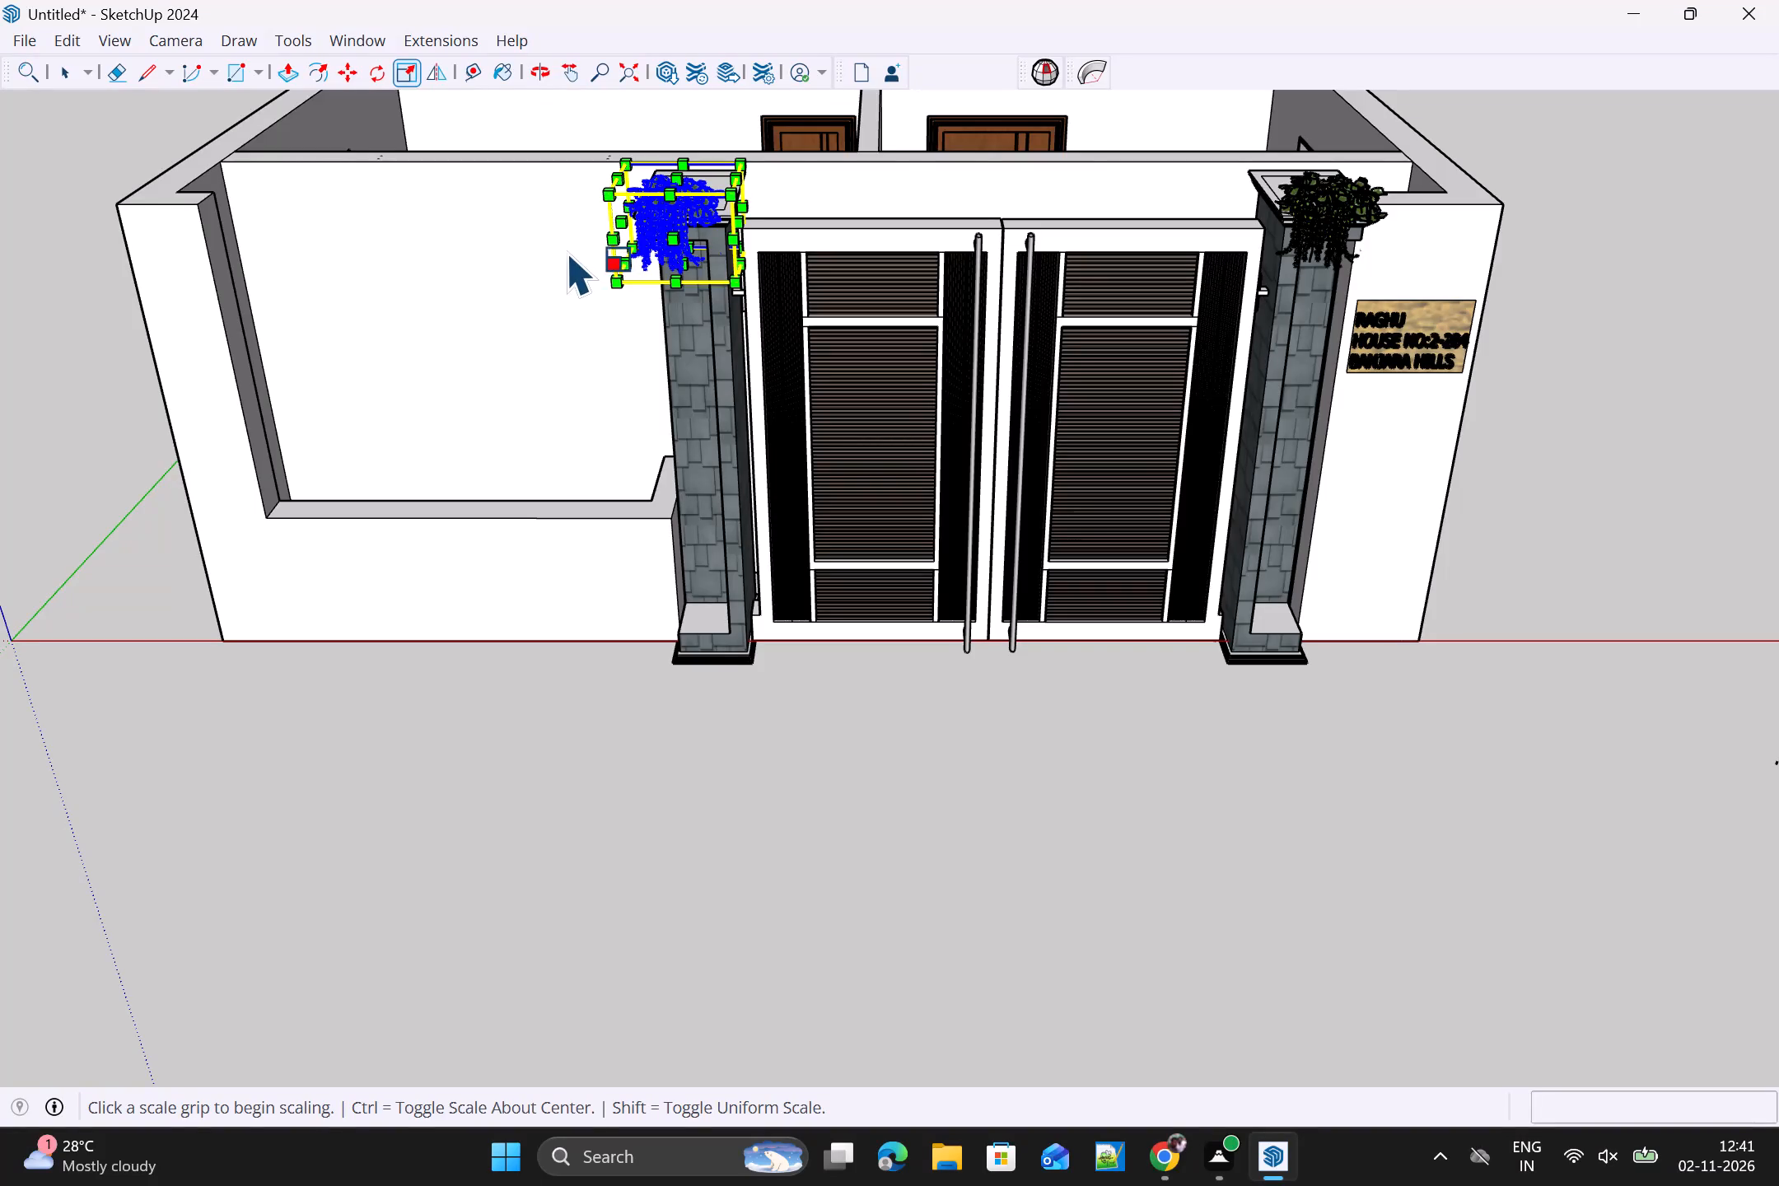
right_click(930, 40)
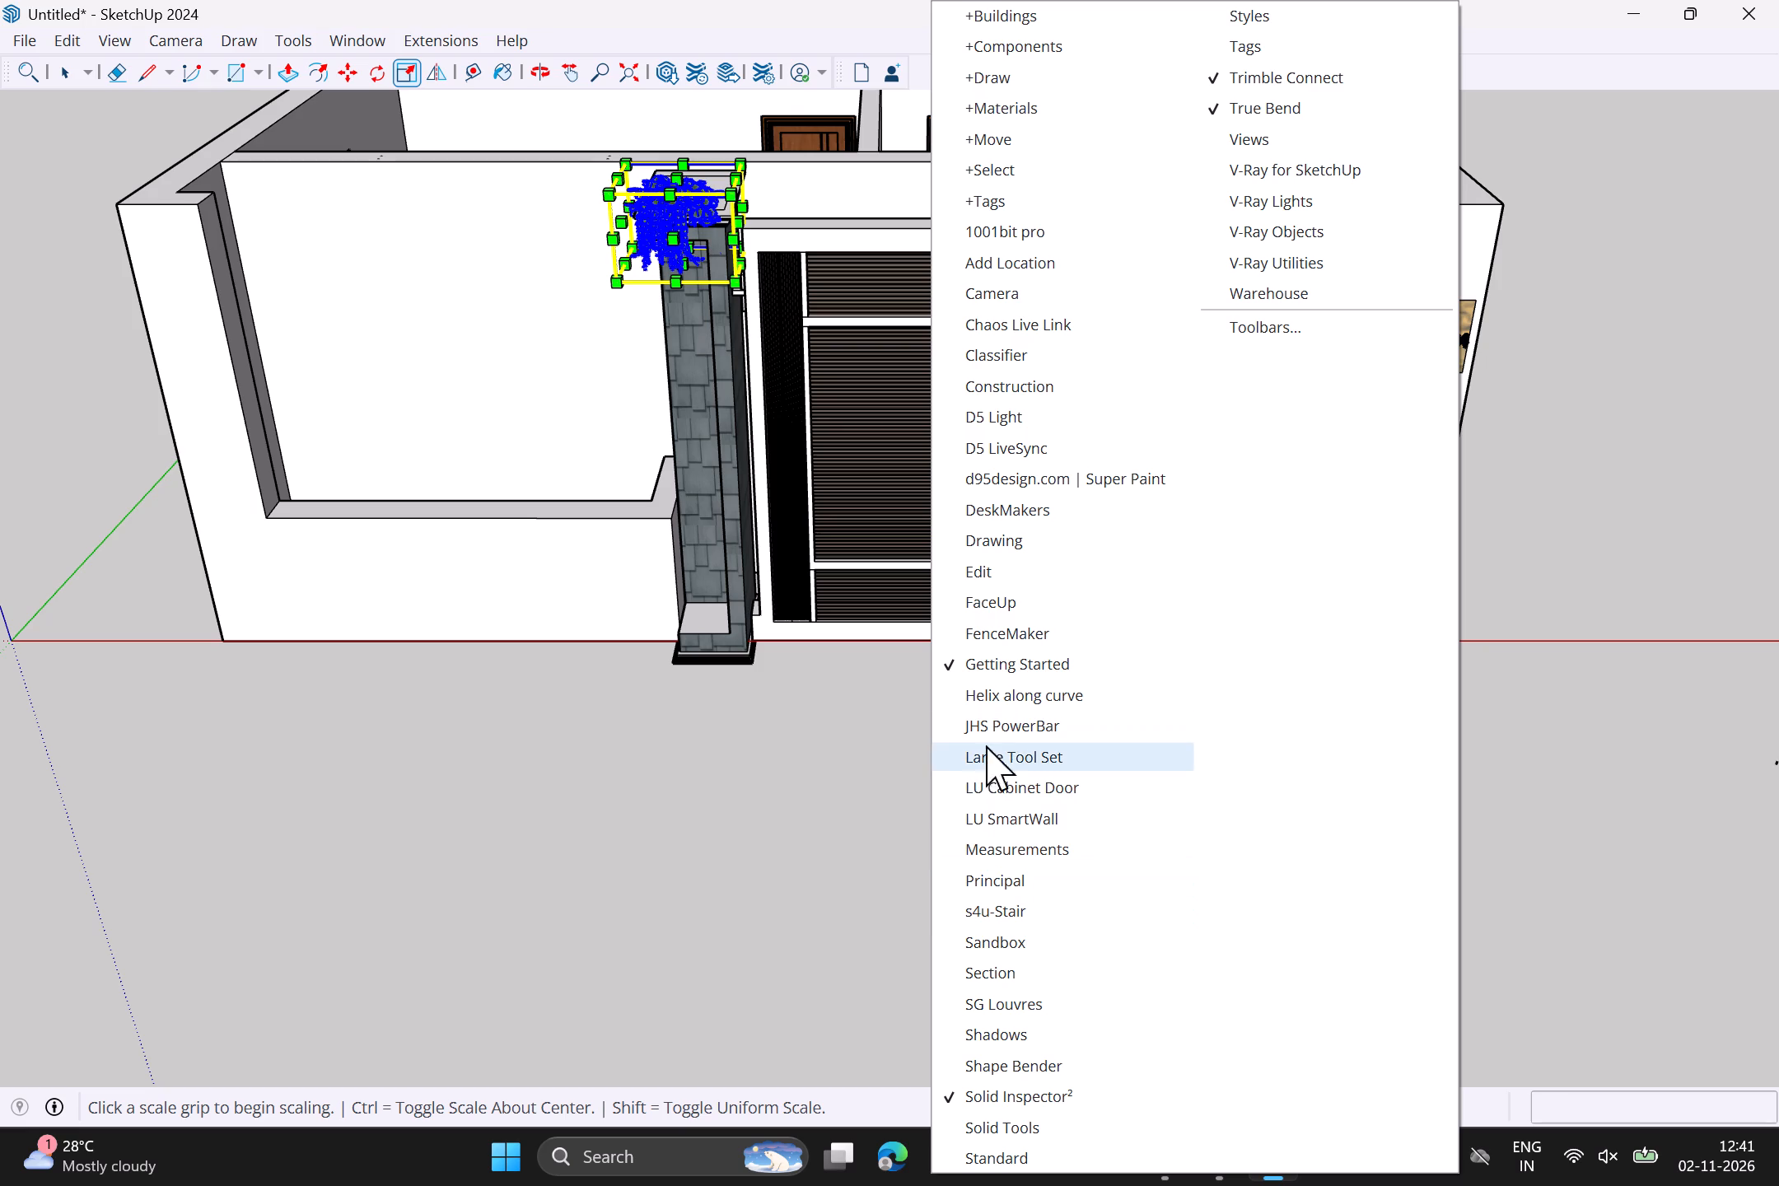
click(969, 767)
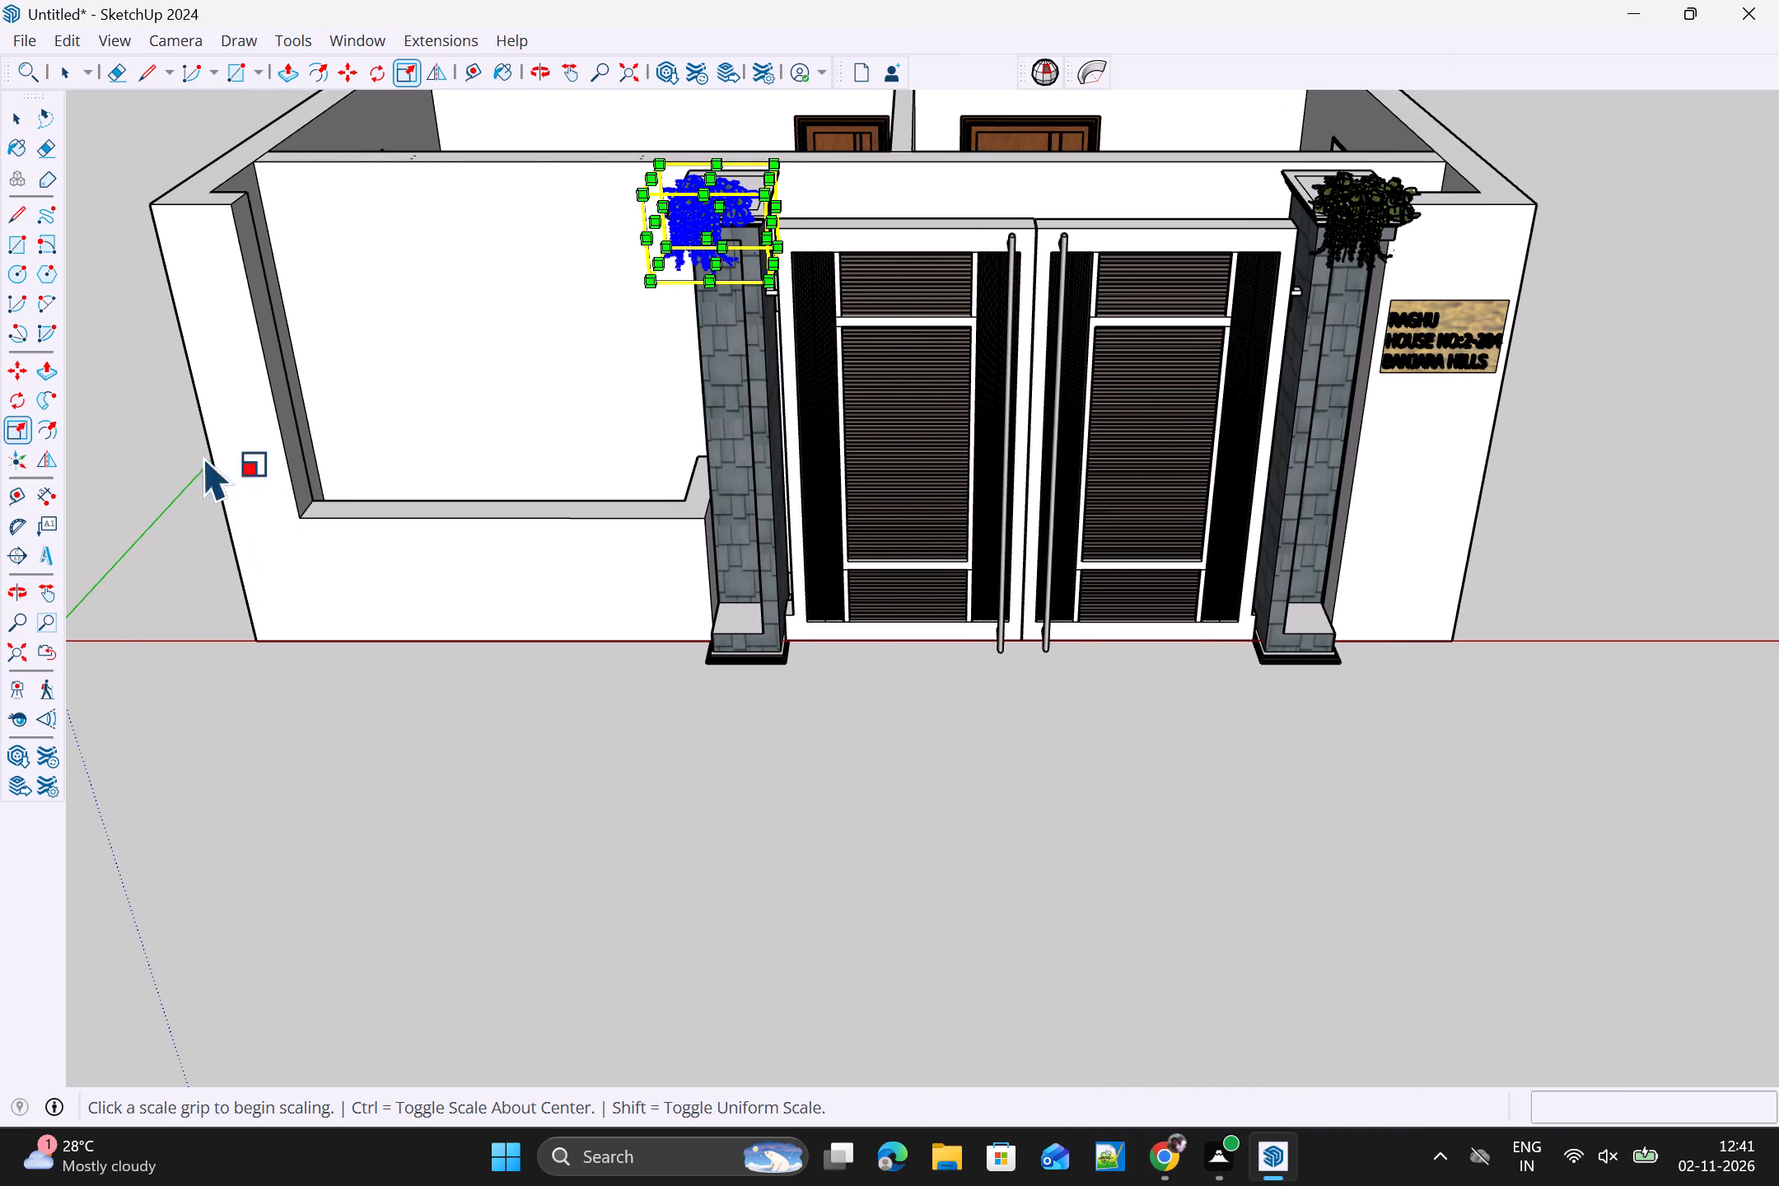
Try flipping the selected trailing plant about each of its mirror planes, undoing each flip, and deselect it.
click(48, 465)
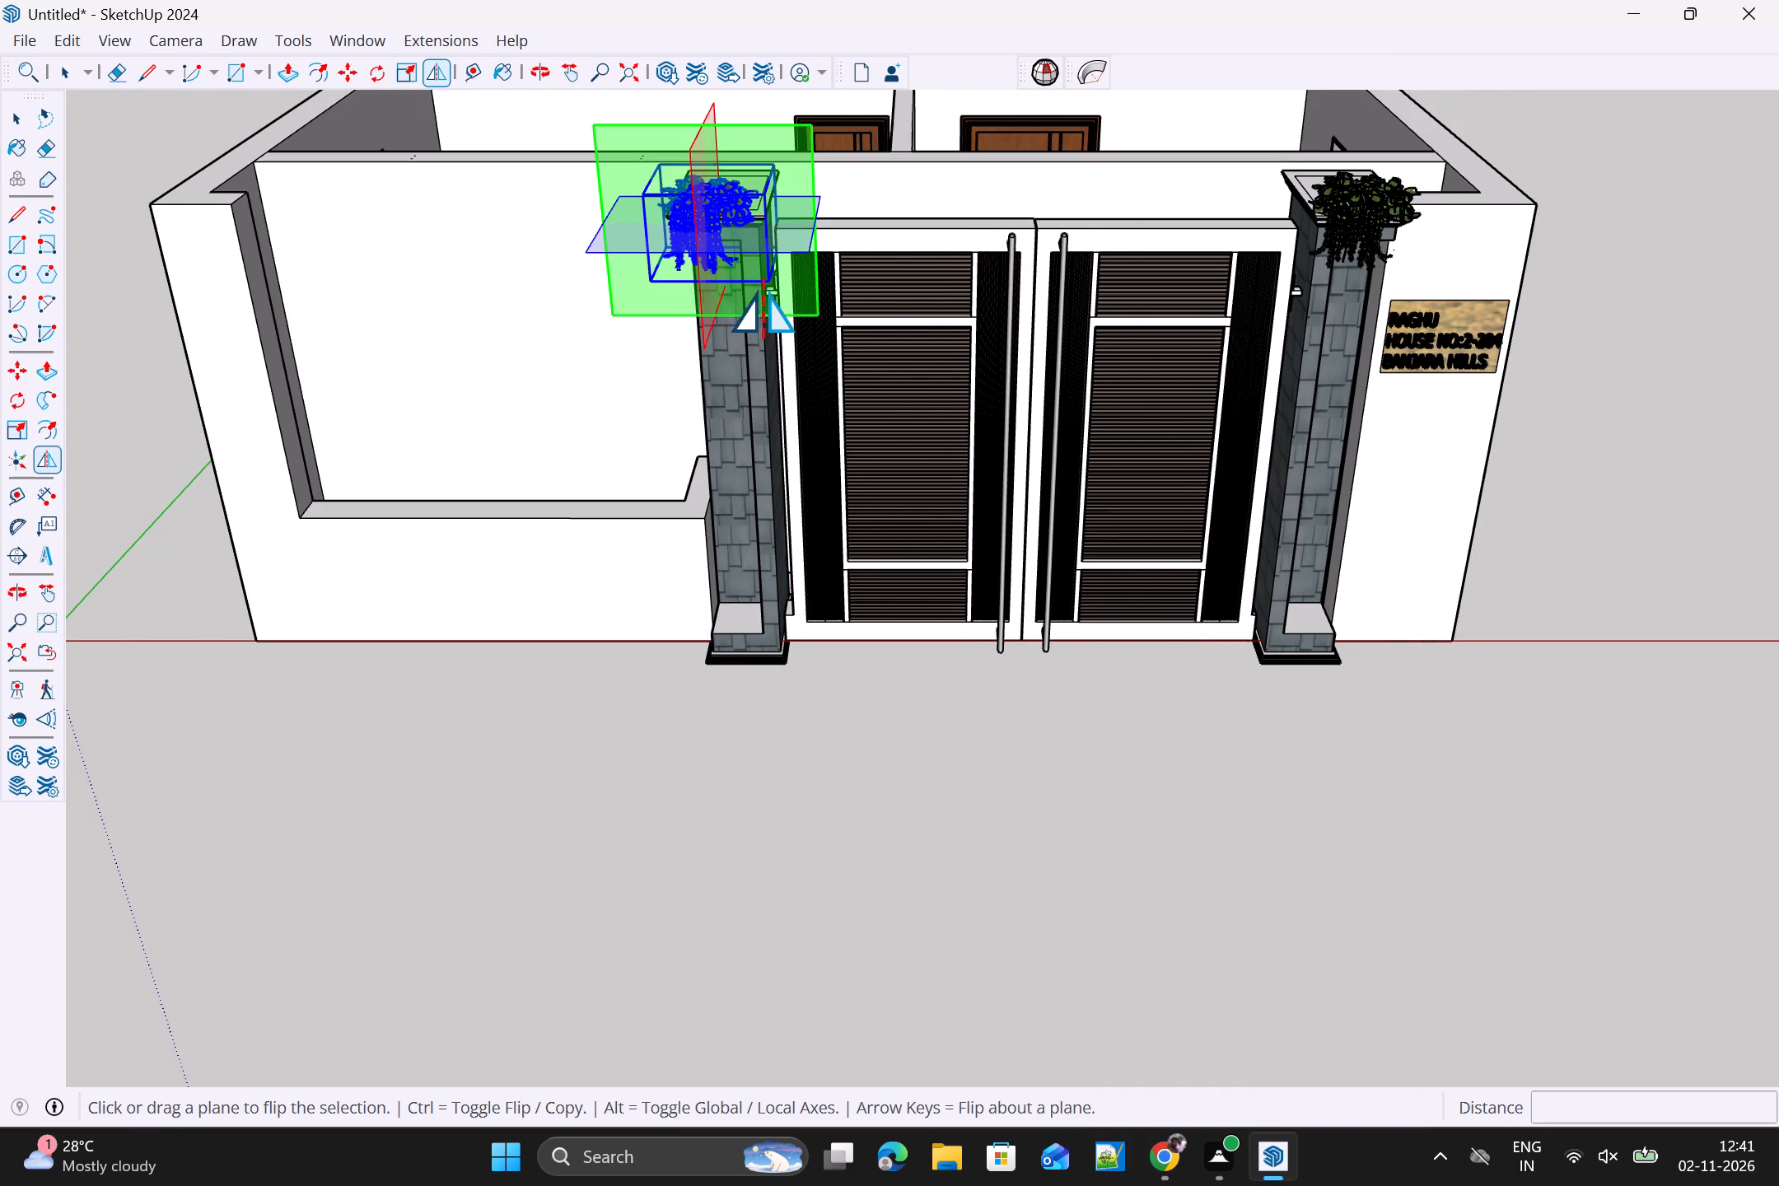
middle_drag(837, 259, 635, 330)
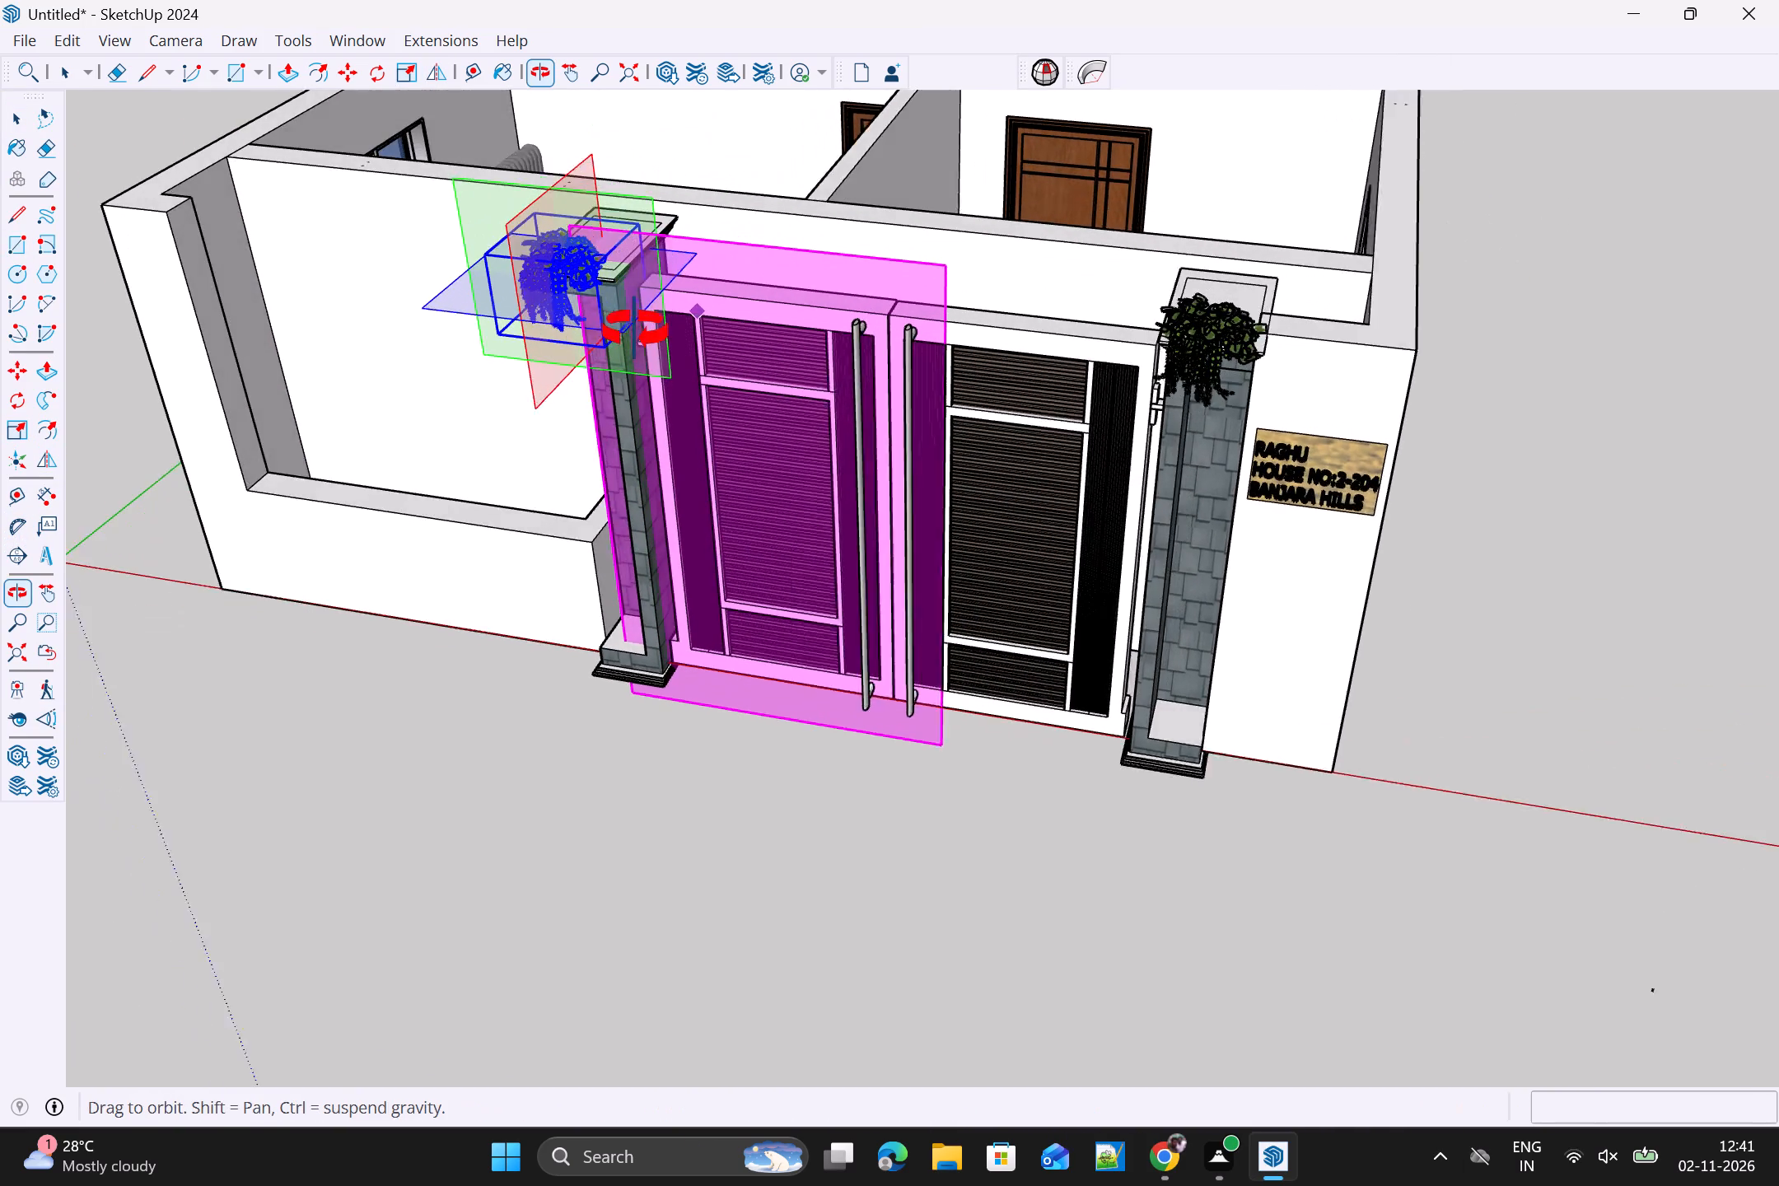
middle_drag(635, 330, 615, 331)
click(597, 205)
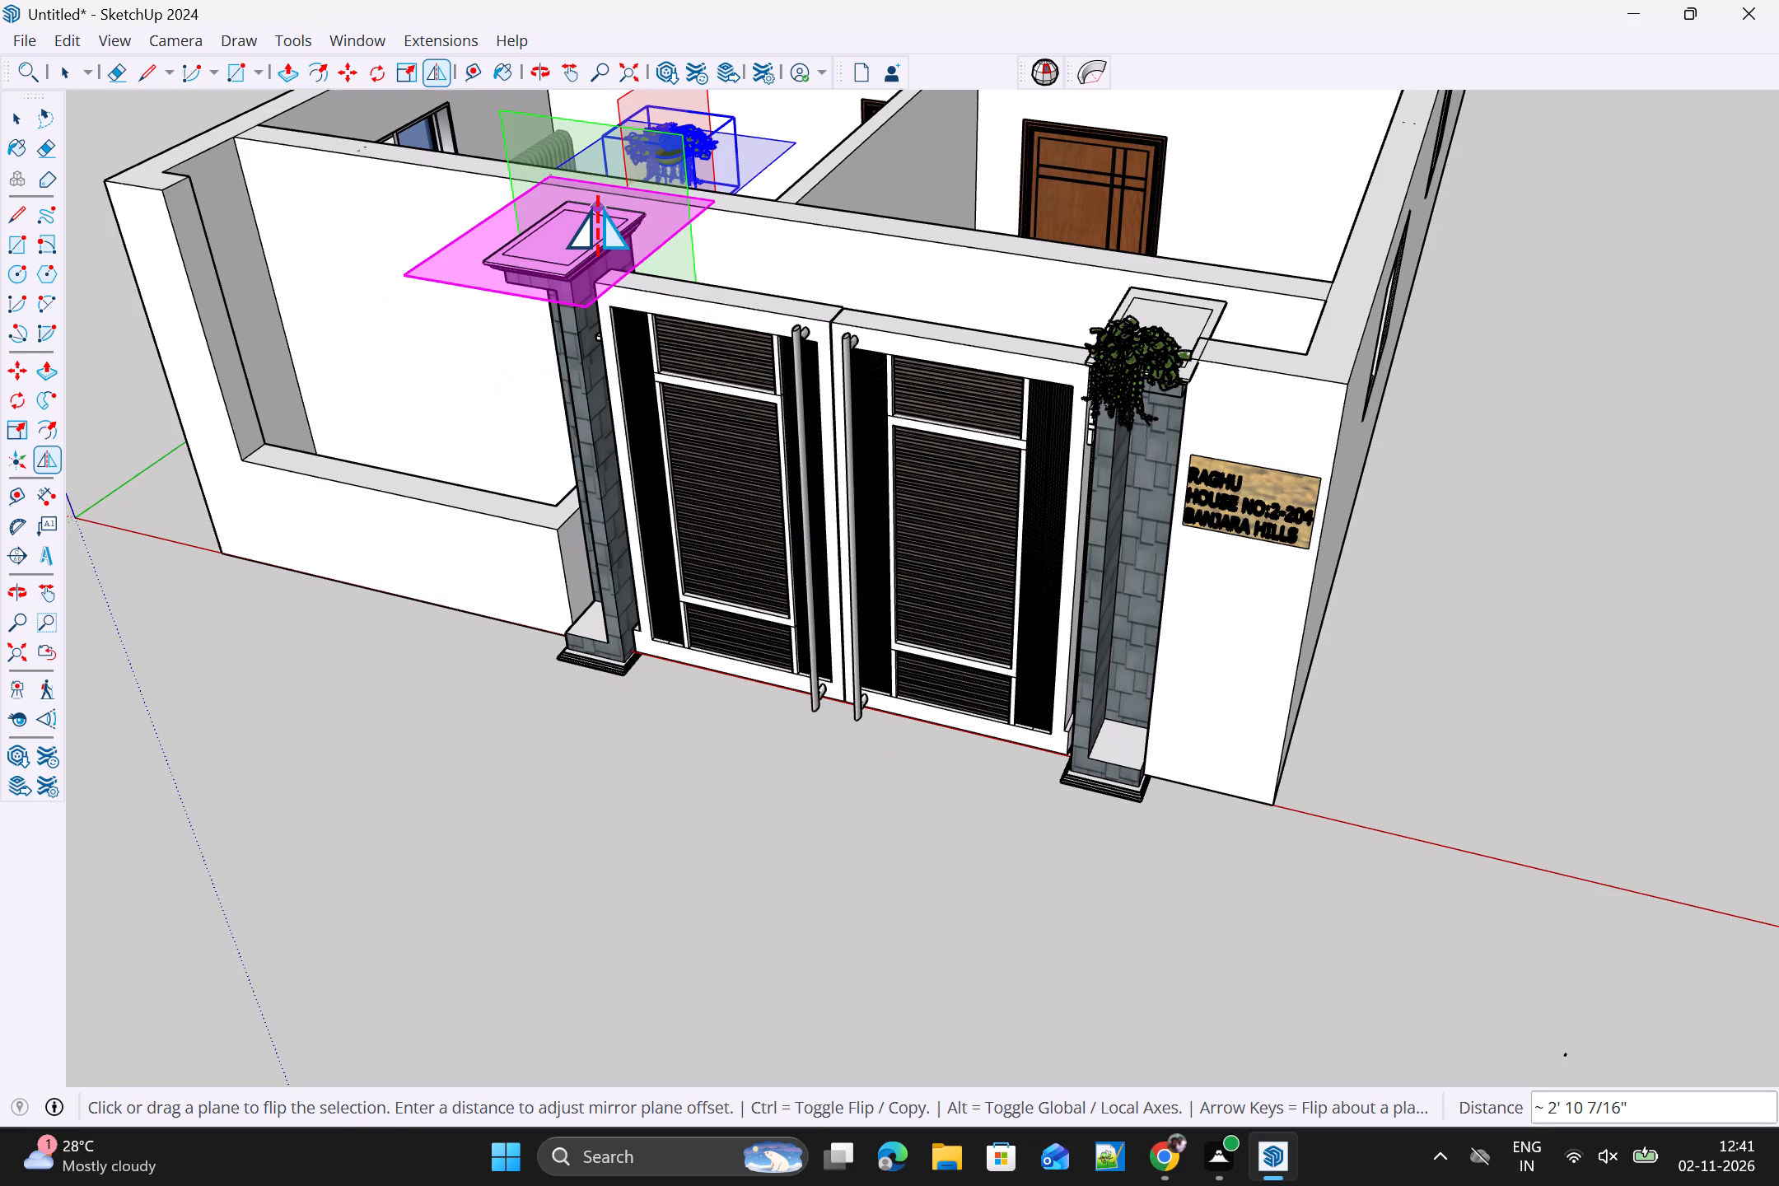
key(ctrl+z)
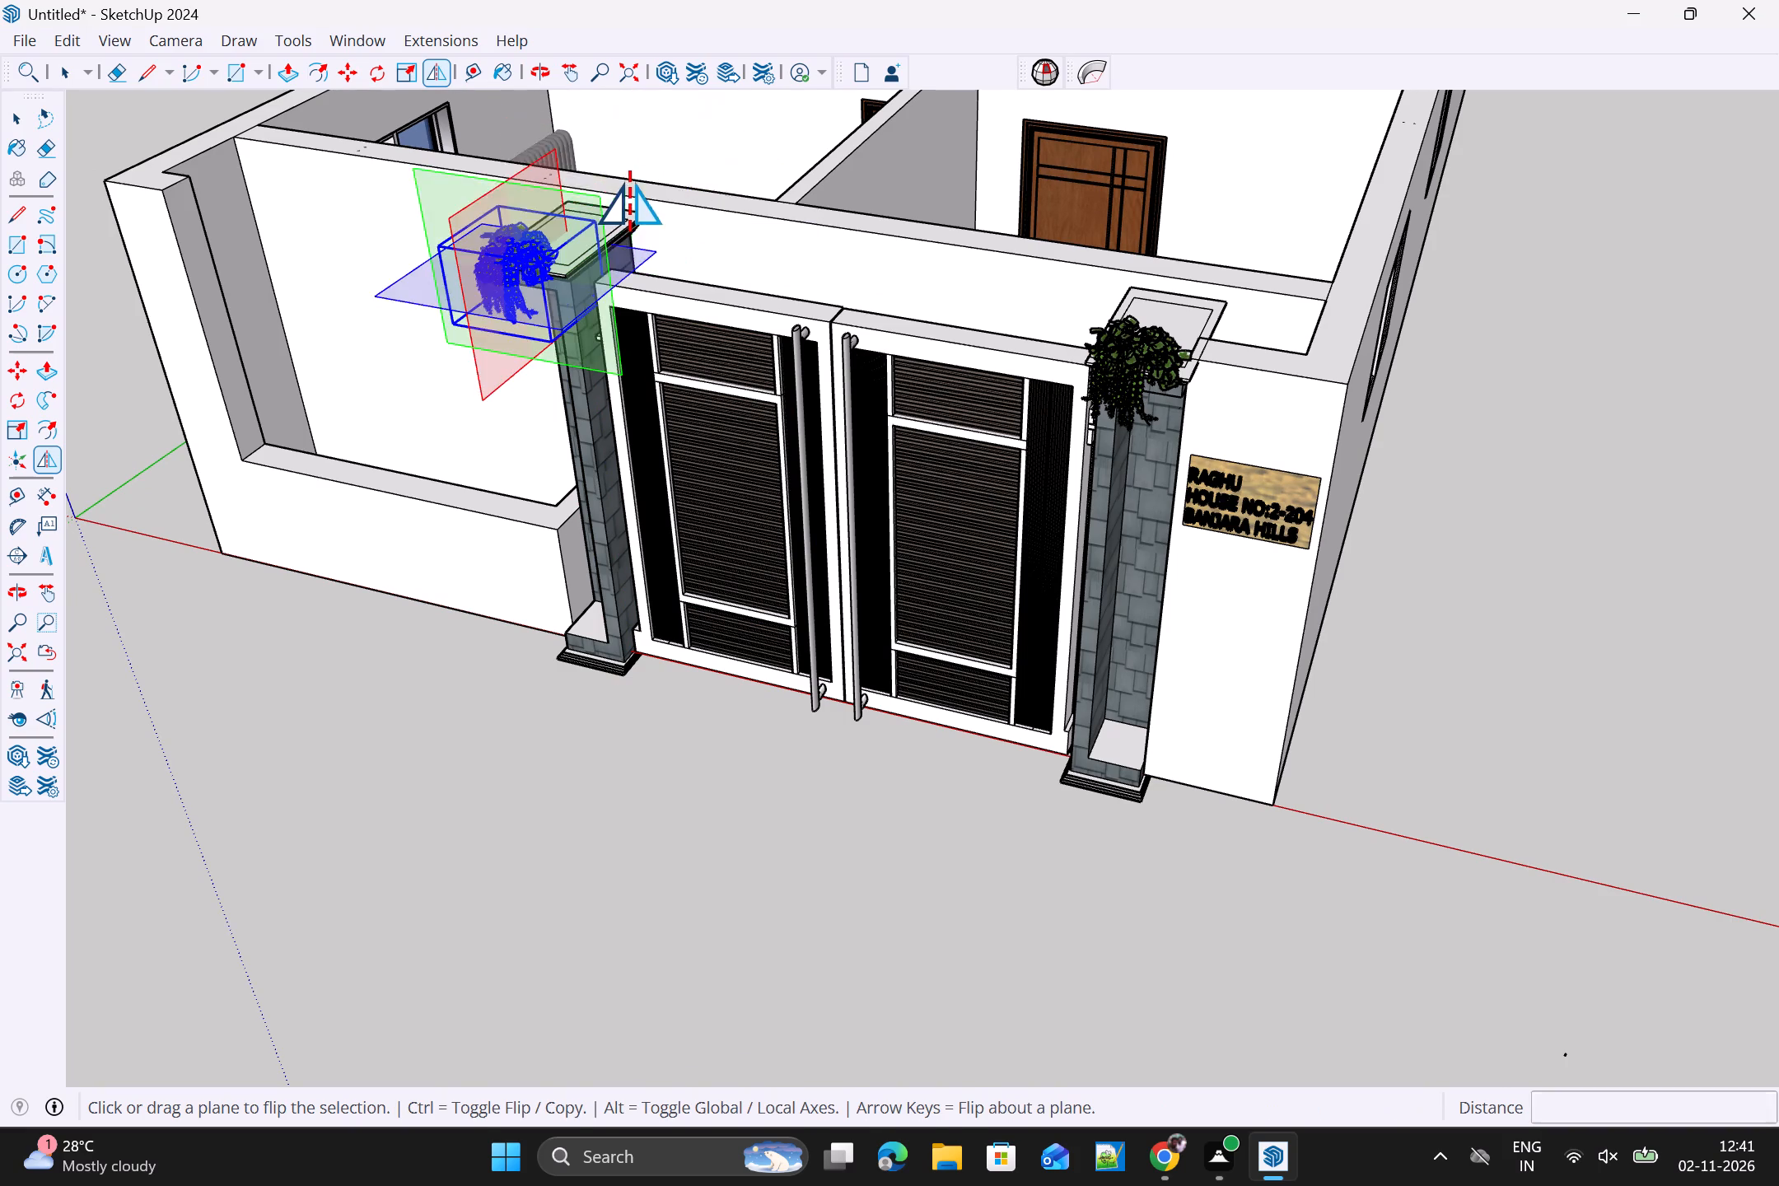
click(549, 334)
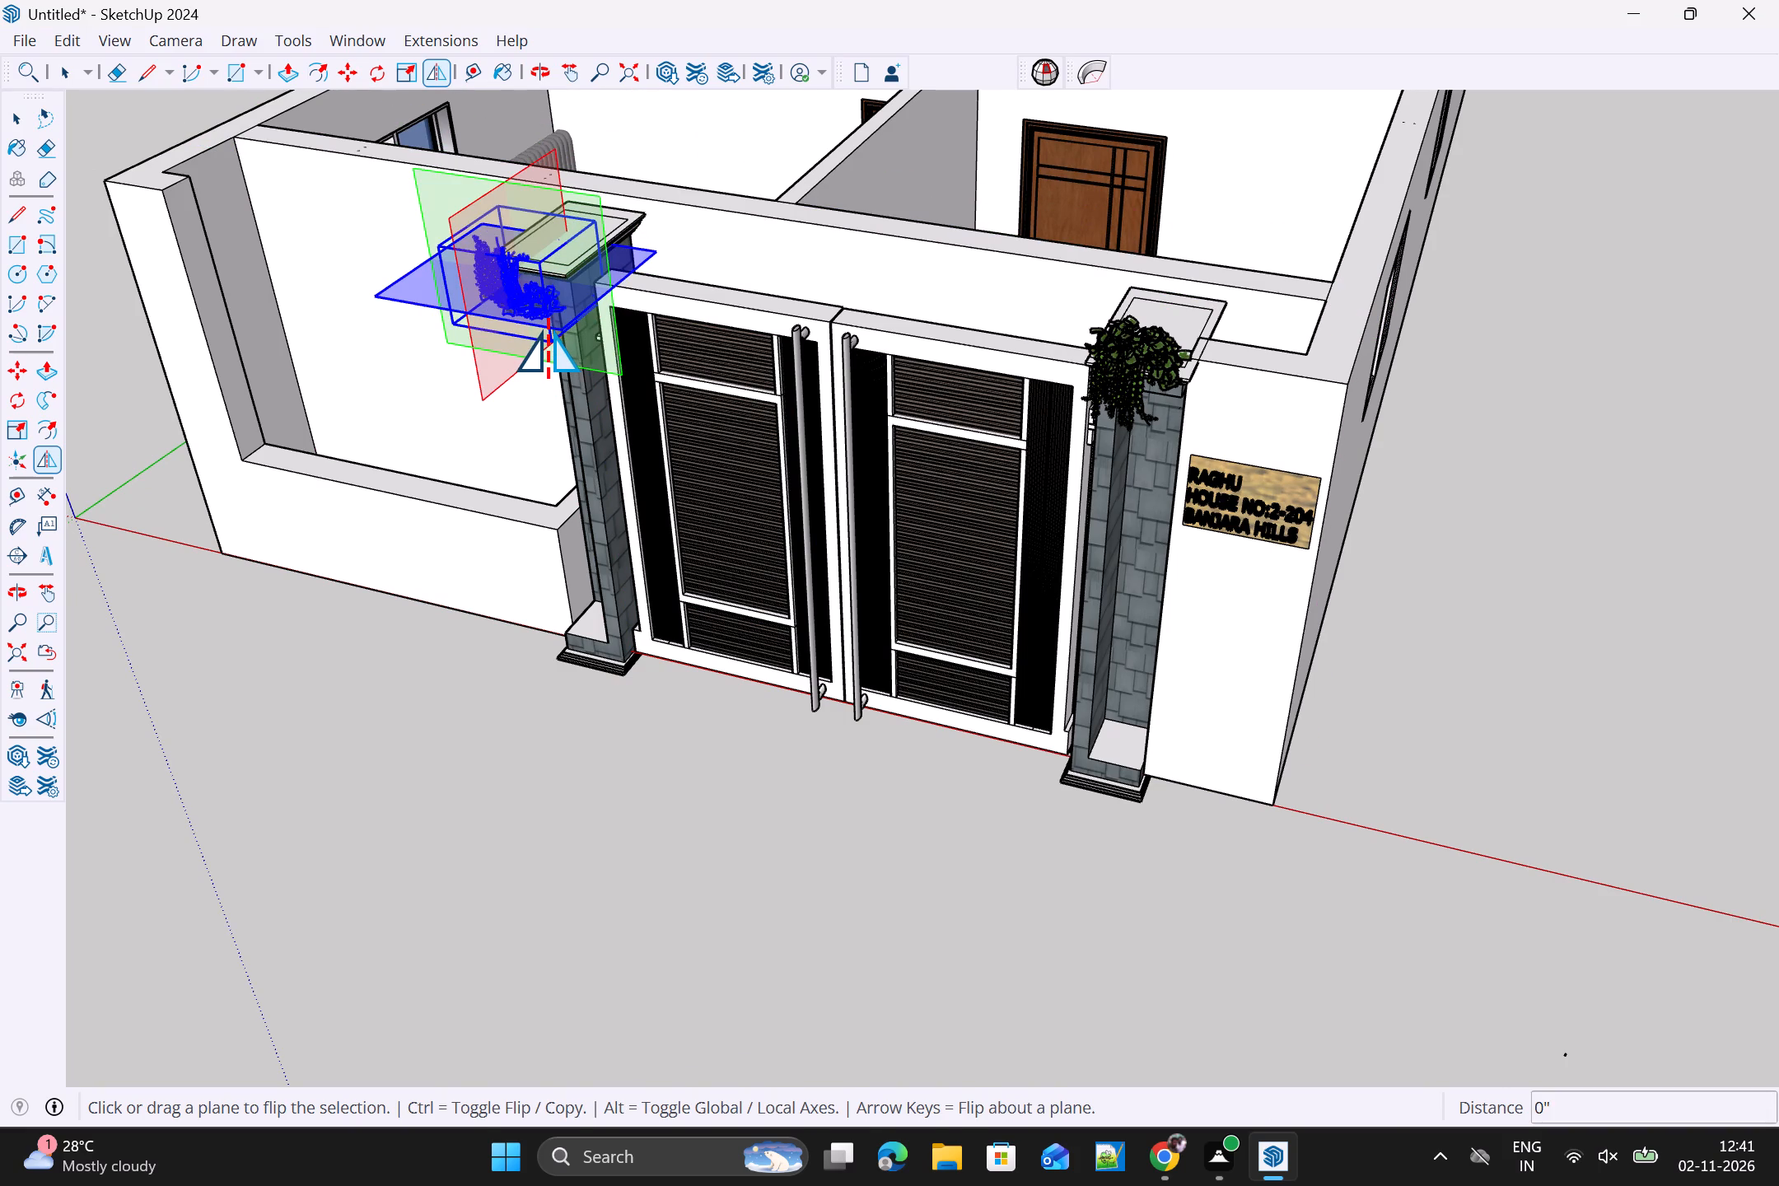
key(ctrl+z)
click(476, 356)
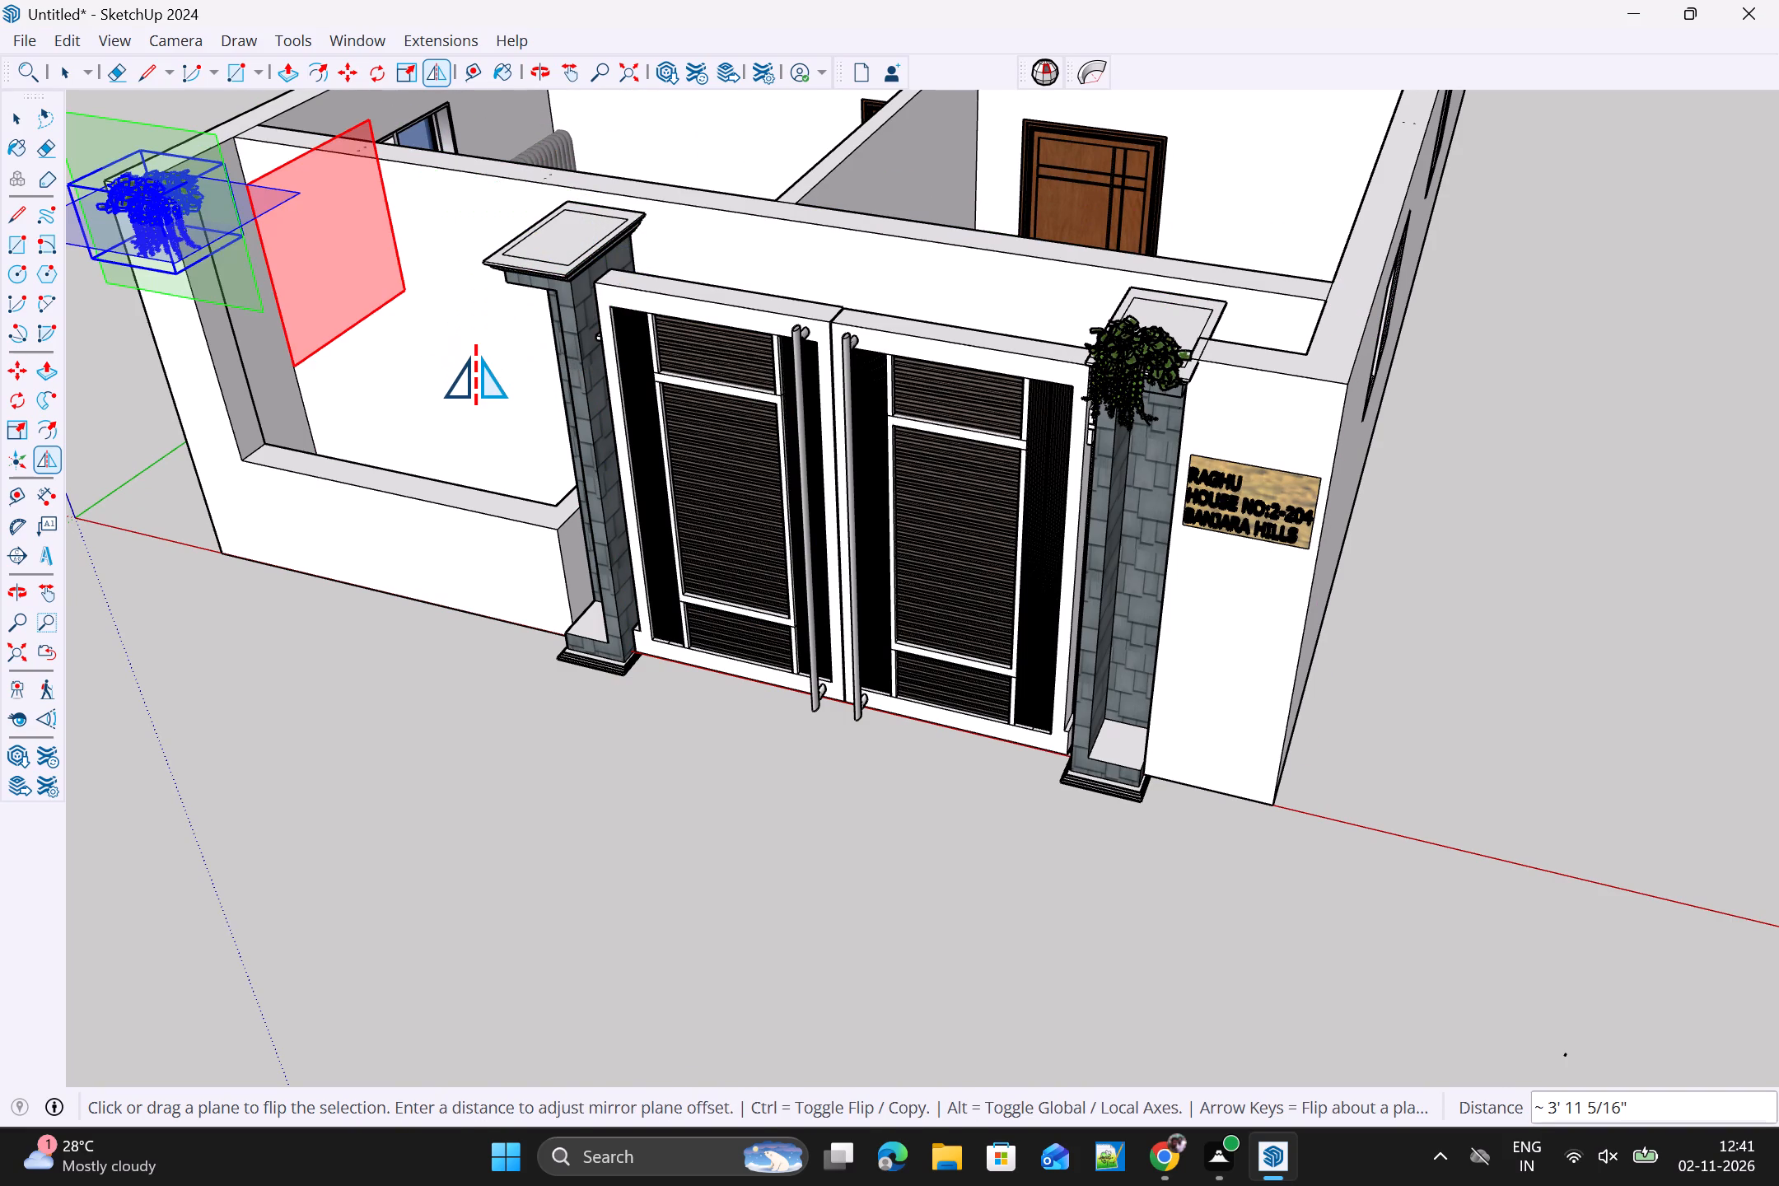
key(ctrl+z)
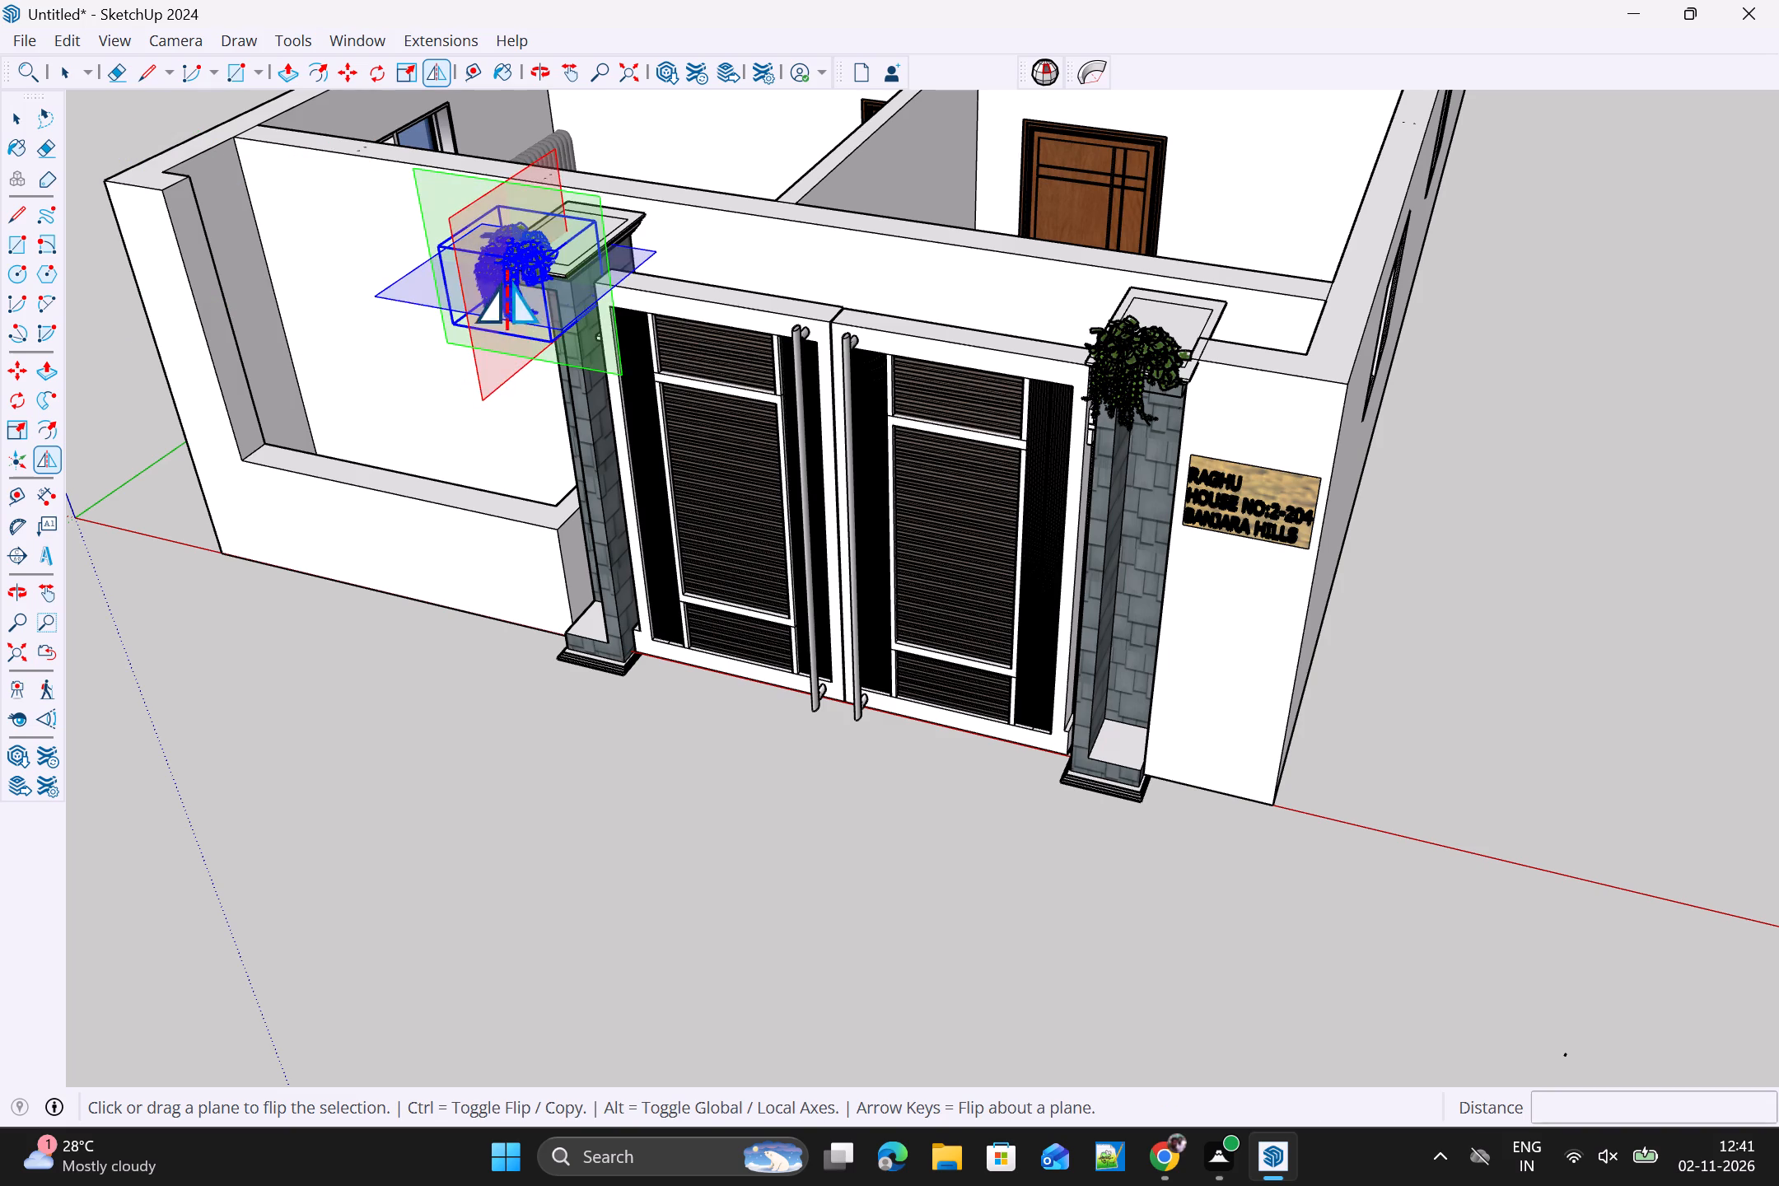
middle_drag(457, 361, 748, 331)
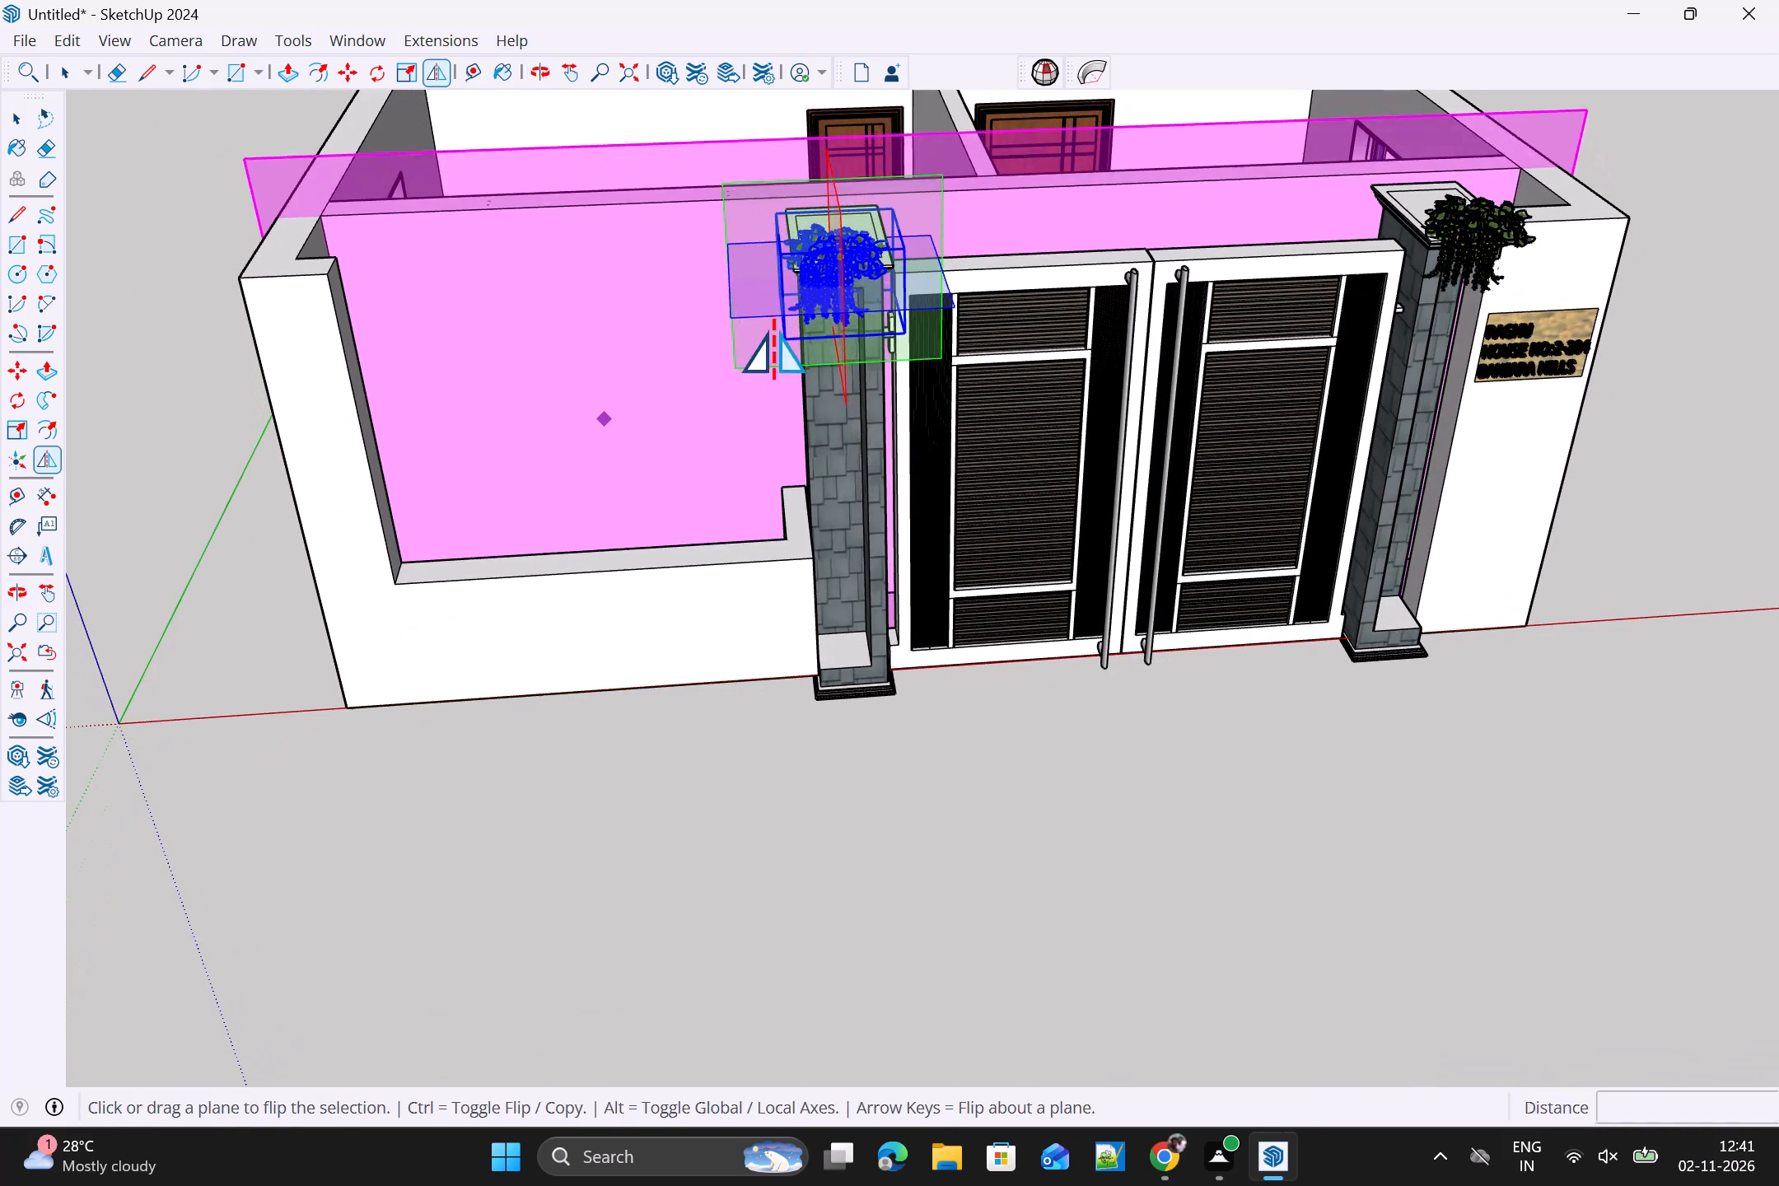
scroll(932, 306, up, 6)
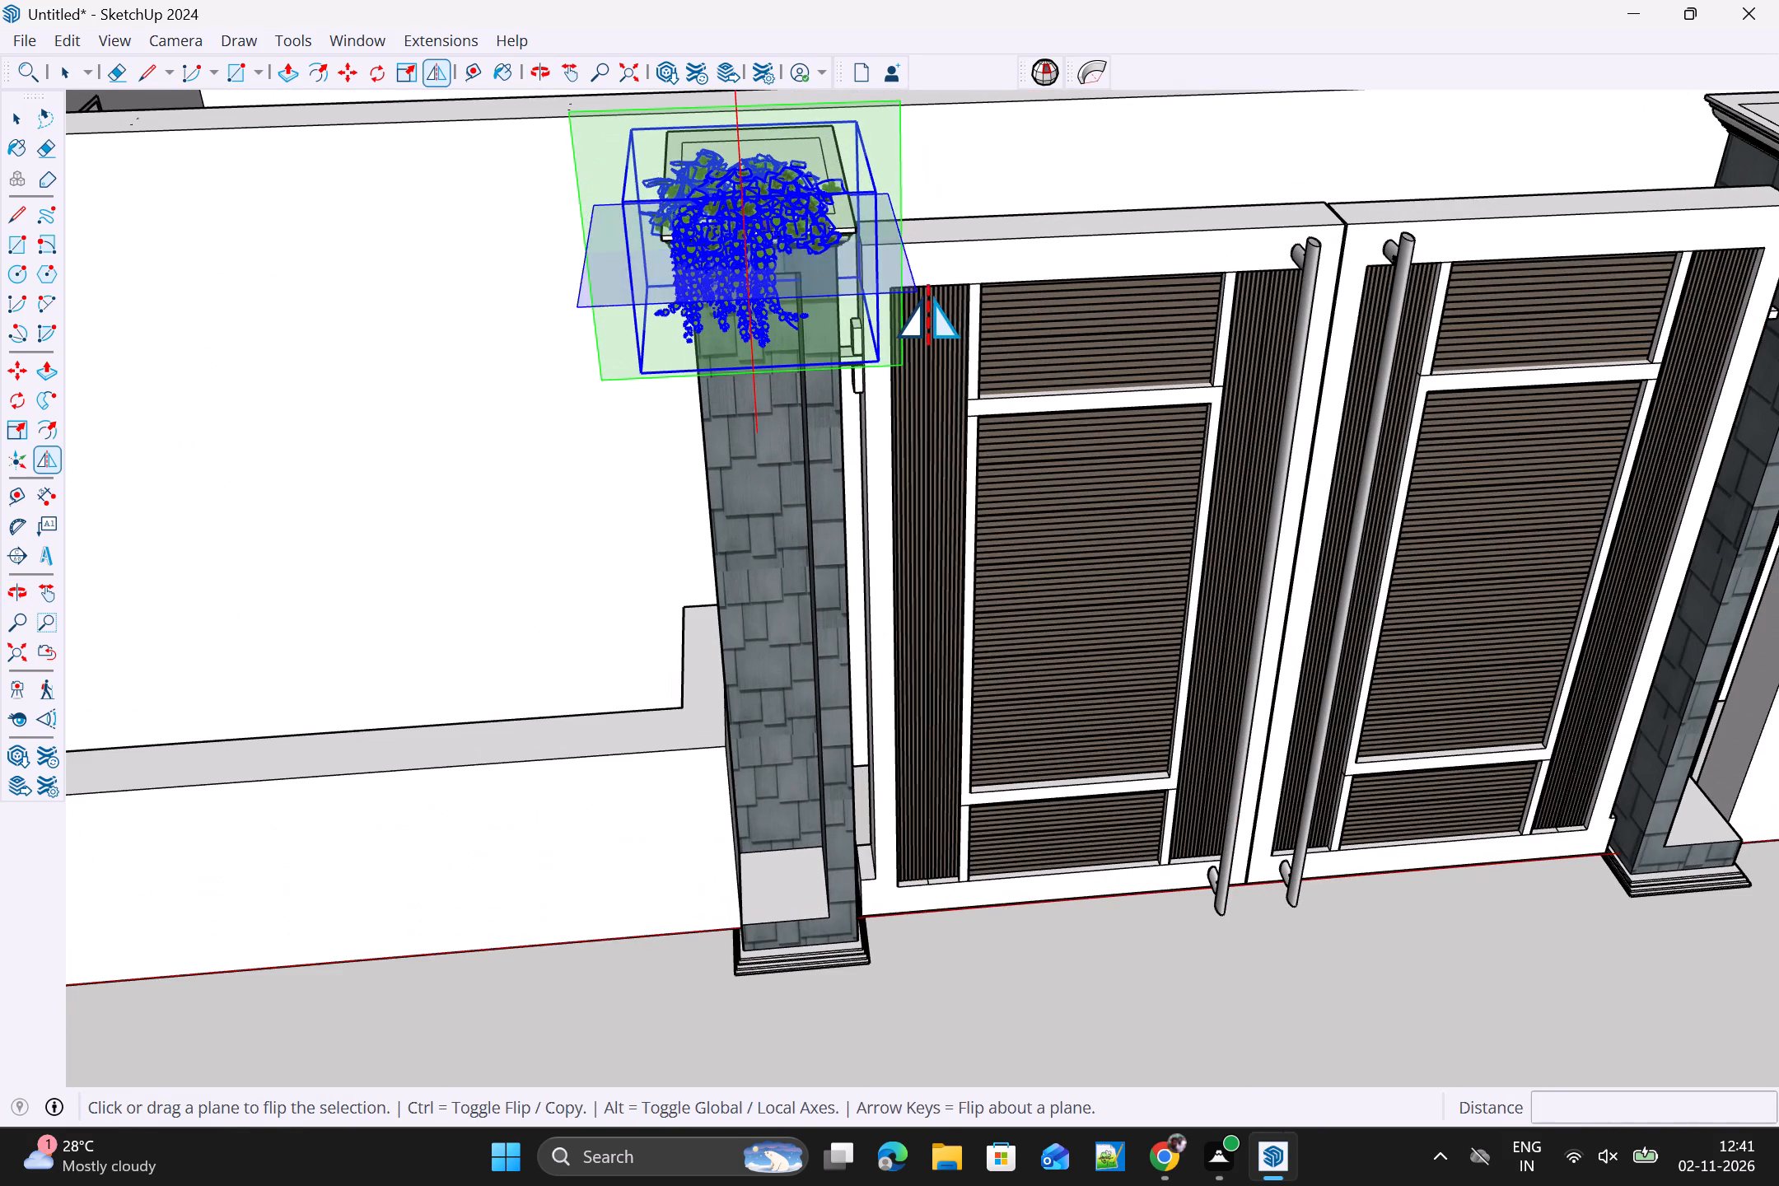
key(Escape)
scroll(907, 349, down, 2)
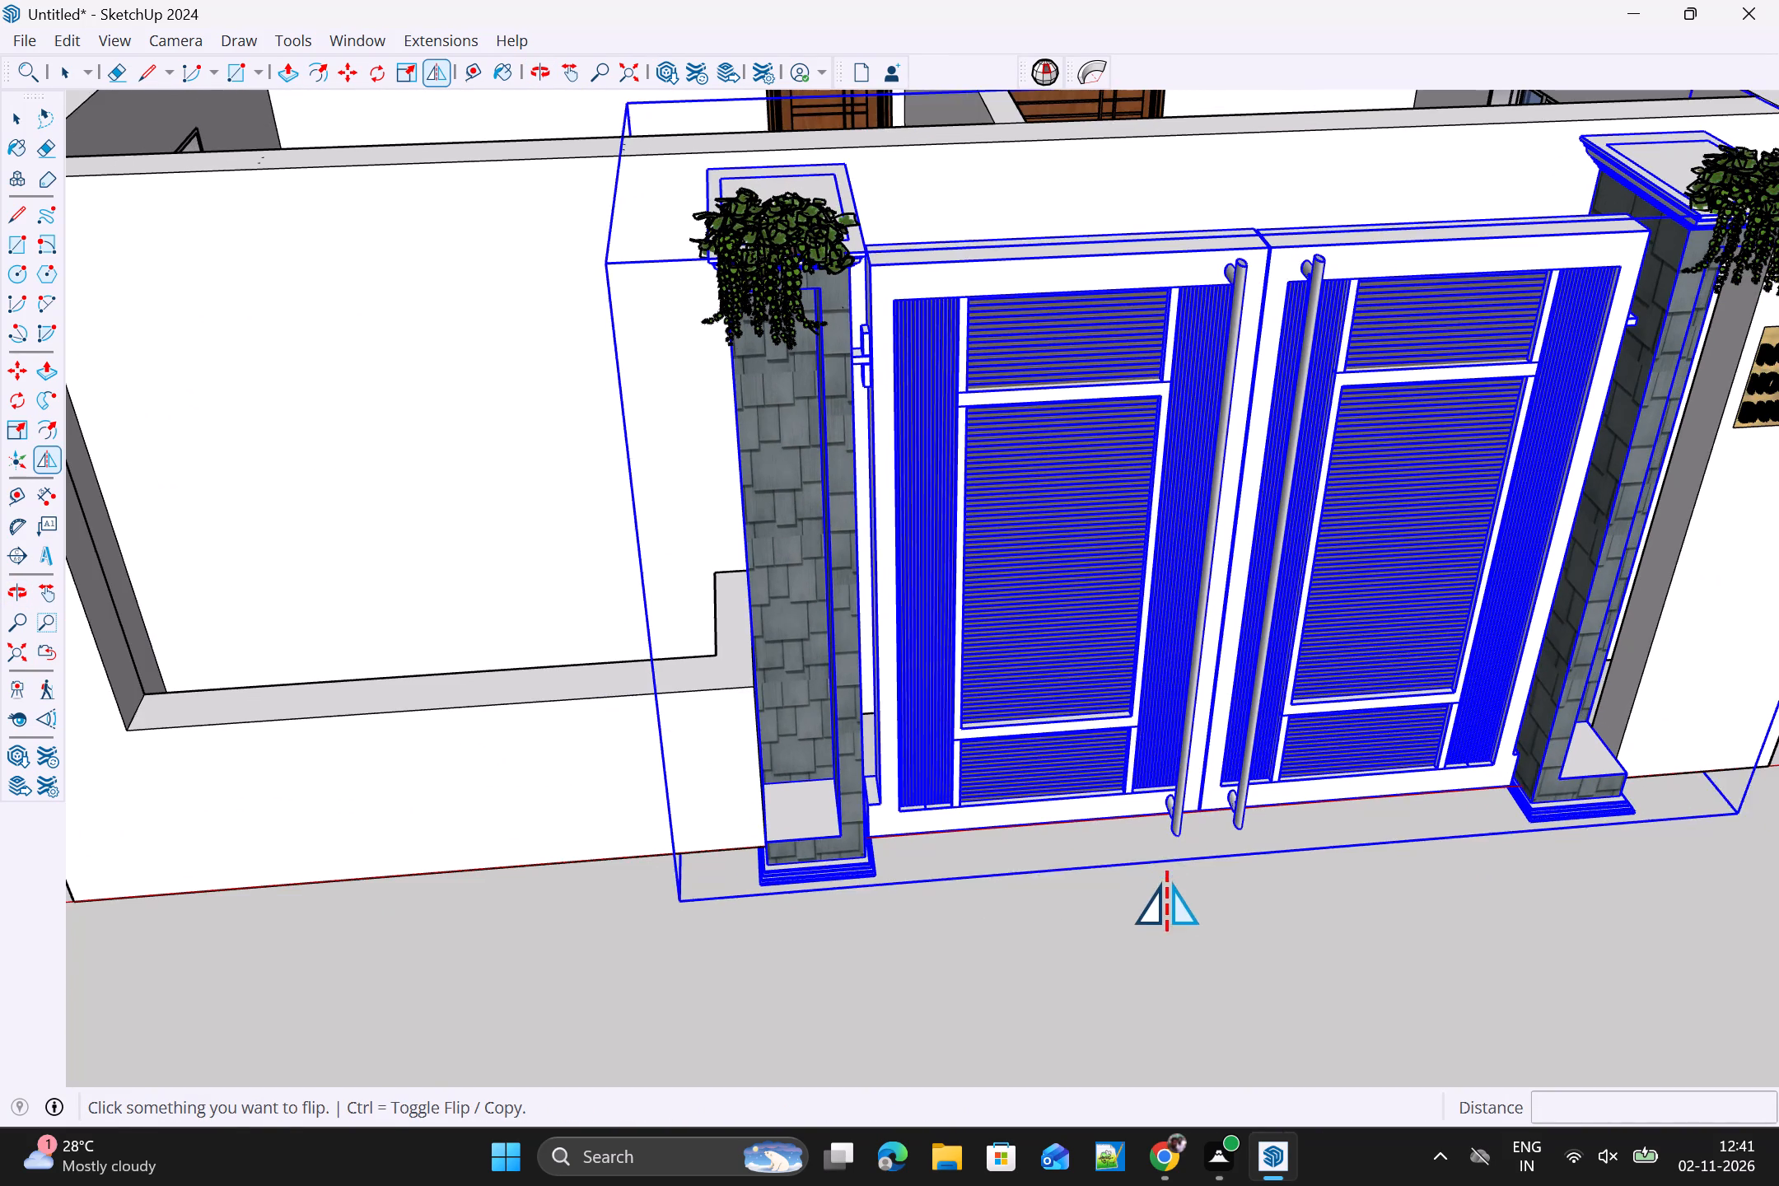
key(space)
Examine the gate, the plants on both pillars and the name plate from the front, the side and above.
scroll(1103, 918, down, 5)
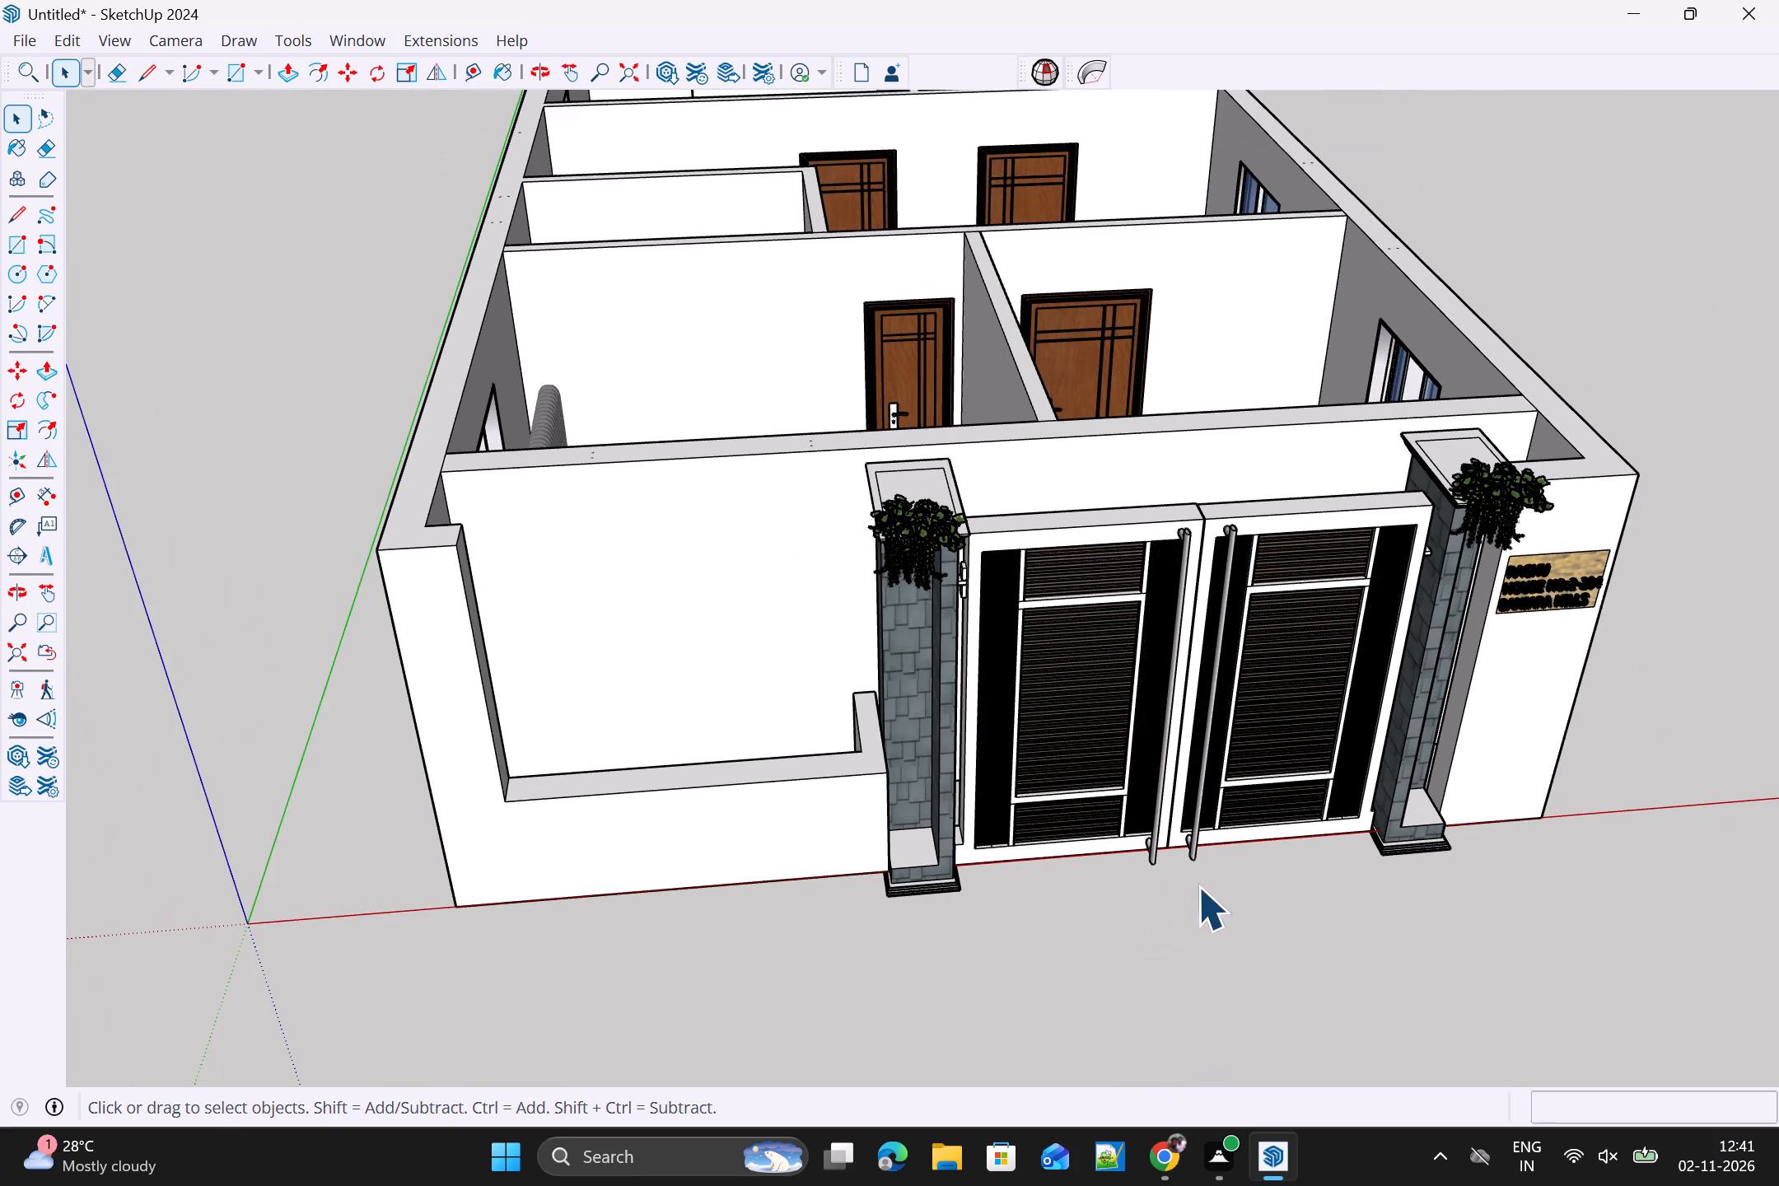
middle_drag(1209, 881, 1039, 628)
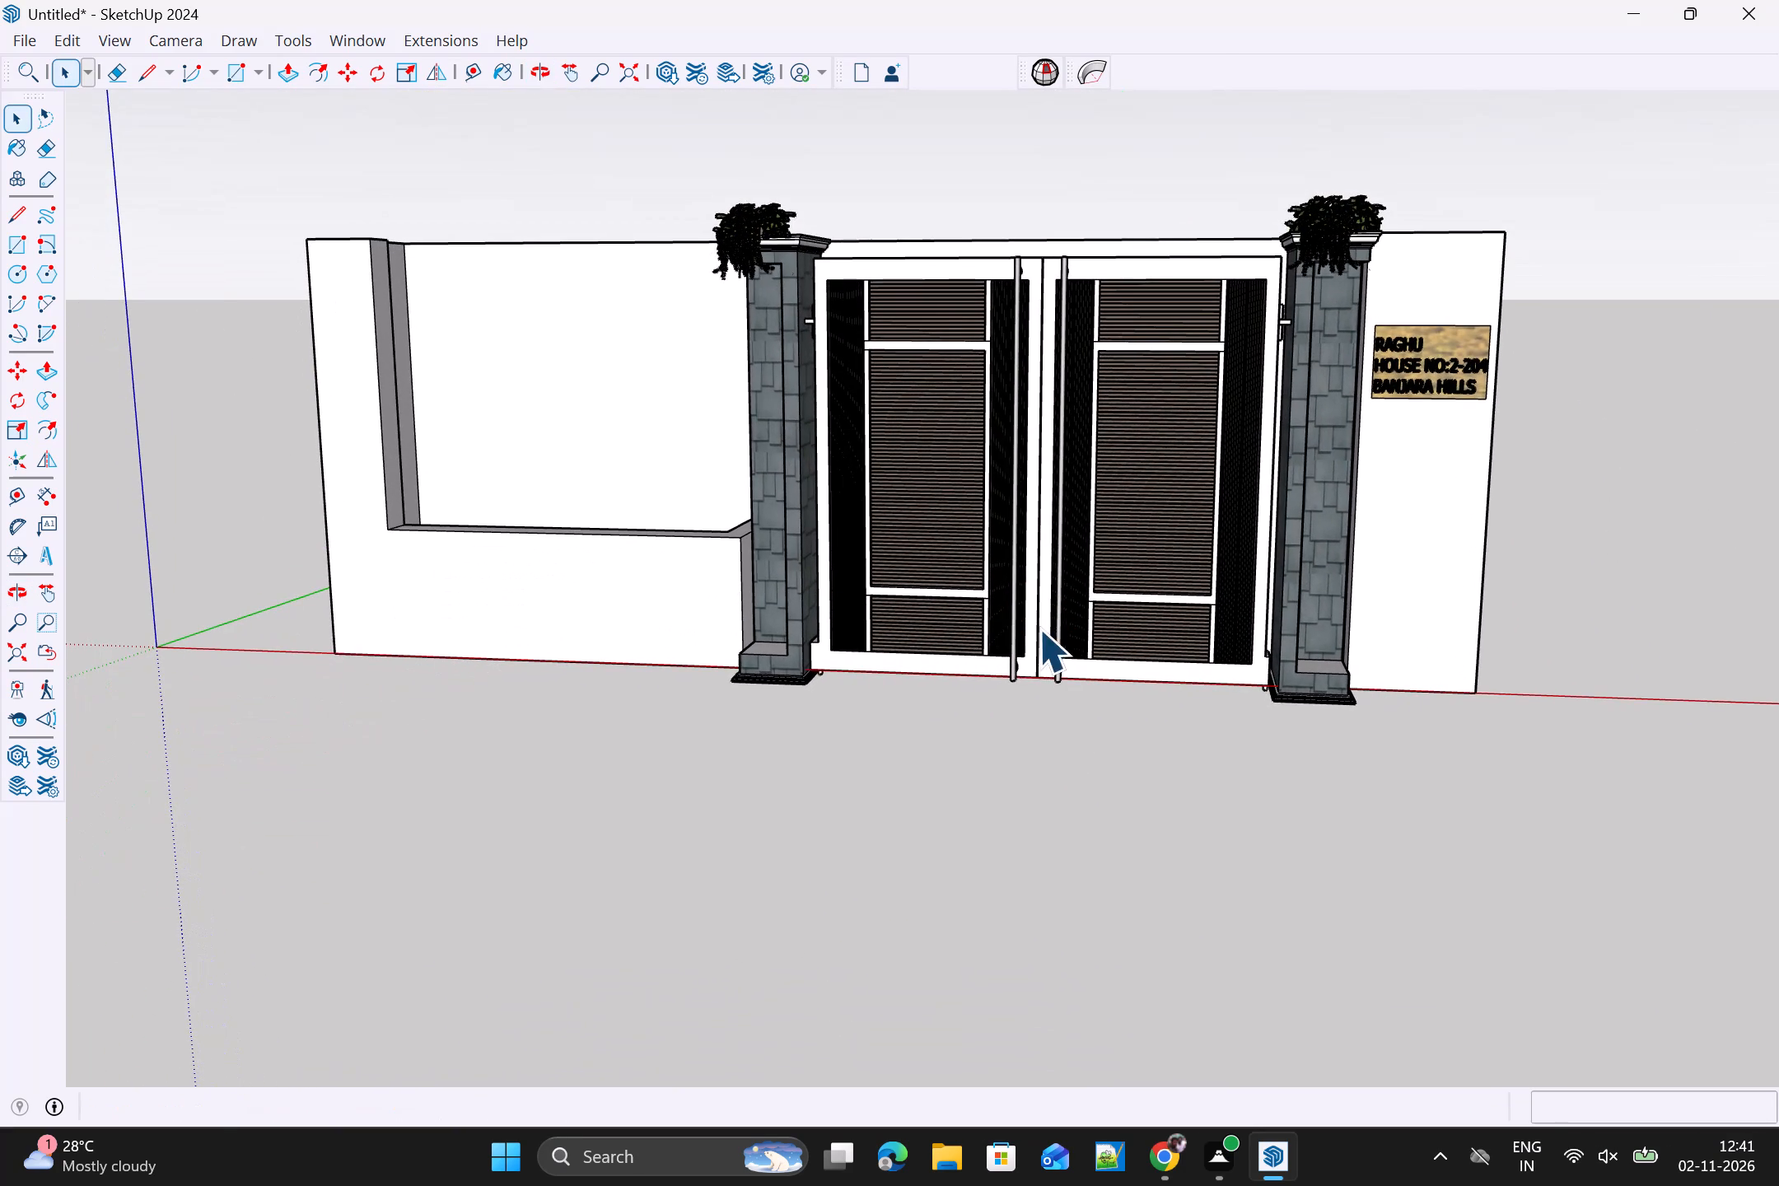
scroll(1481, 781, up, 2)
middle_drag(1554, 777, 1352, 871)
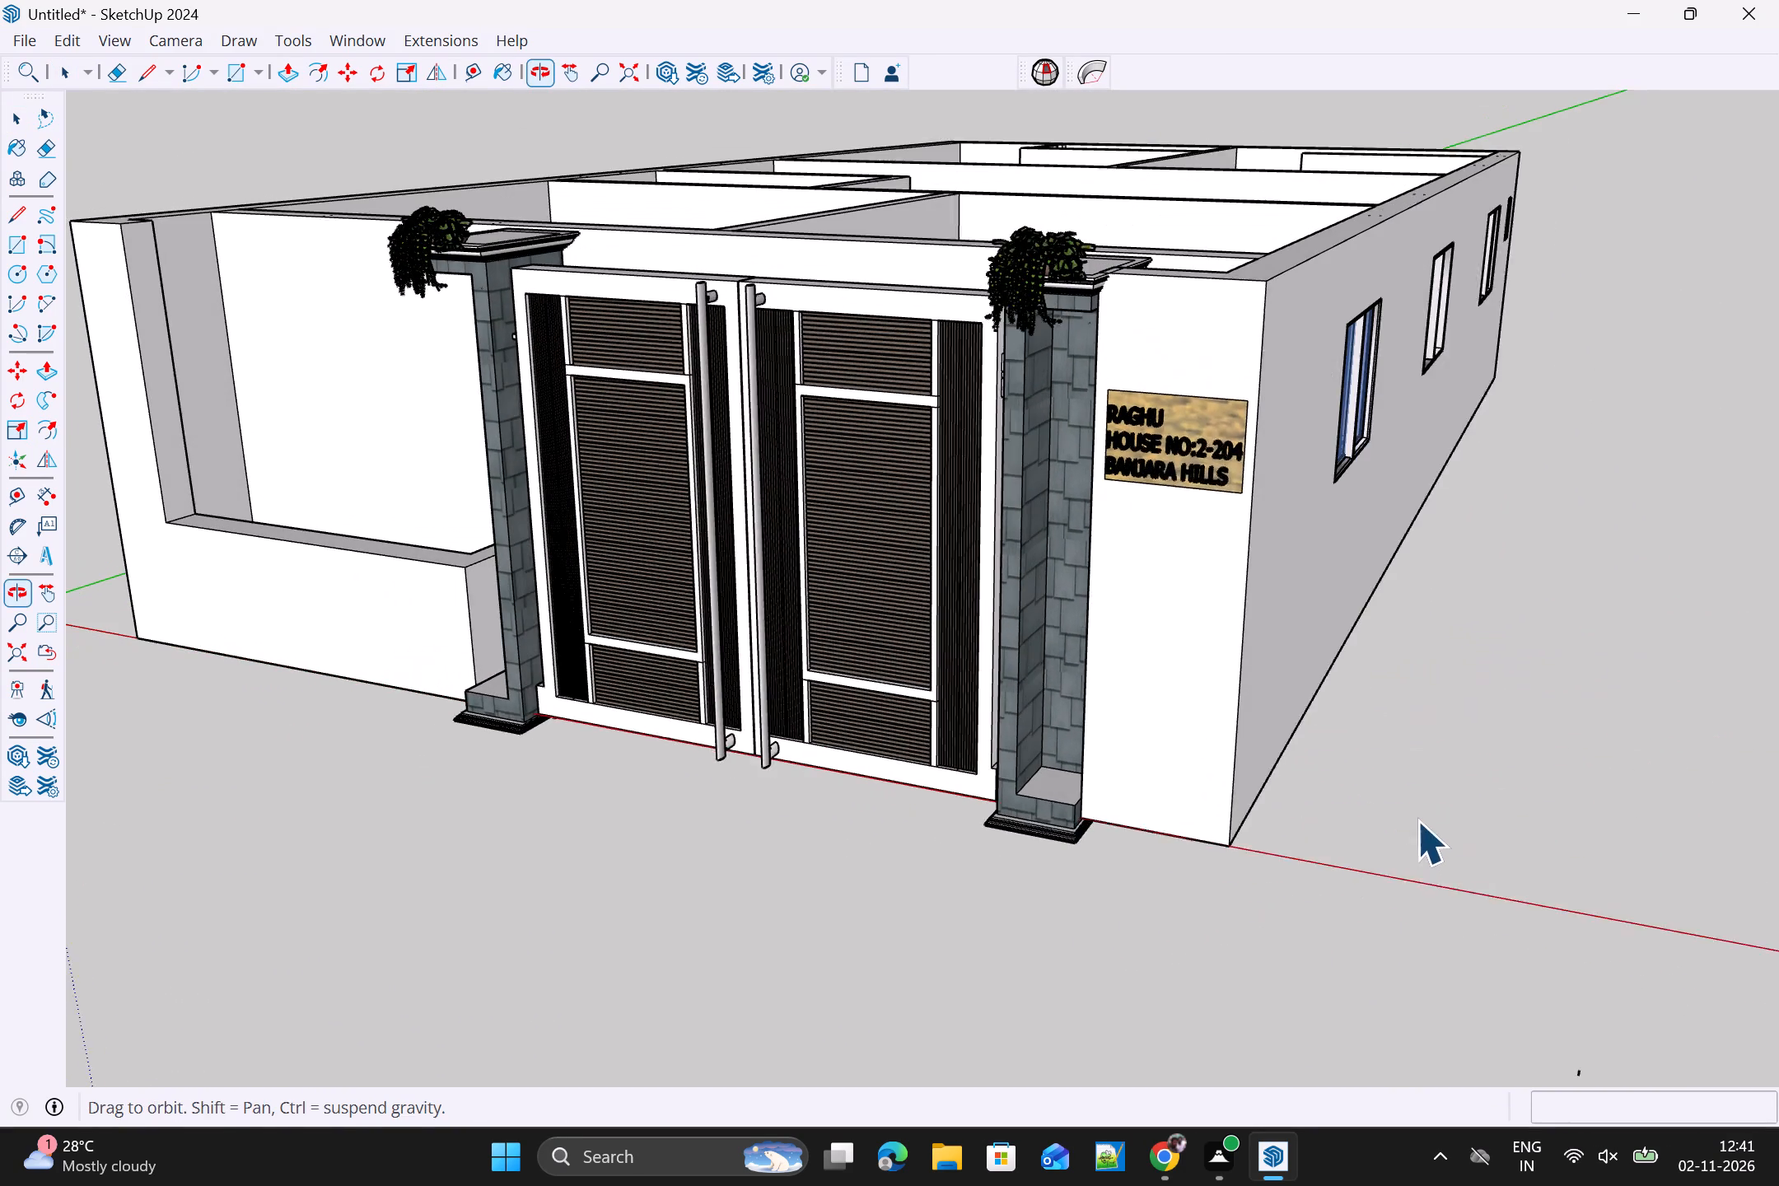
click(1430, 794)
scroll(1430, 792, up, 3)
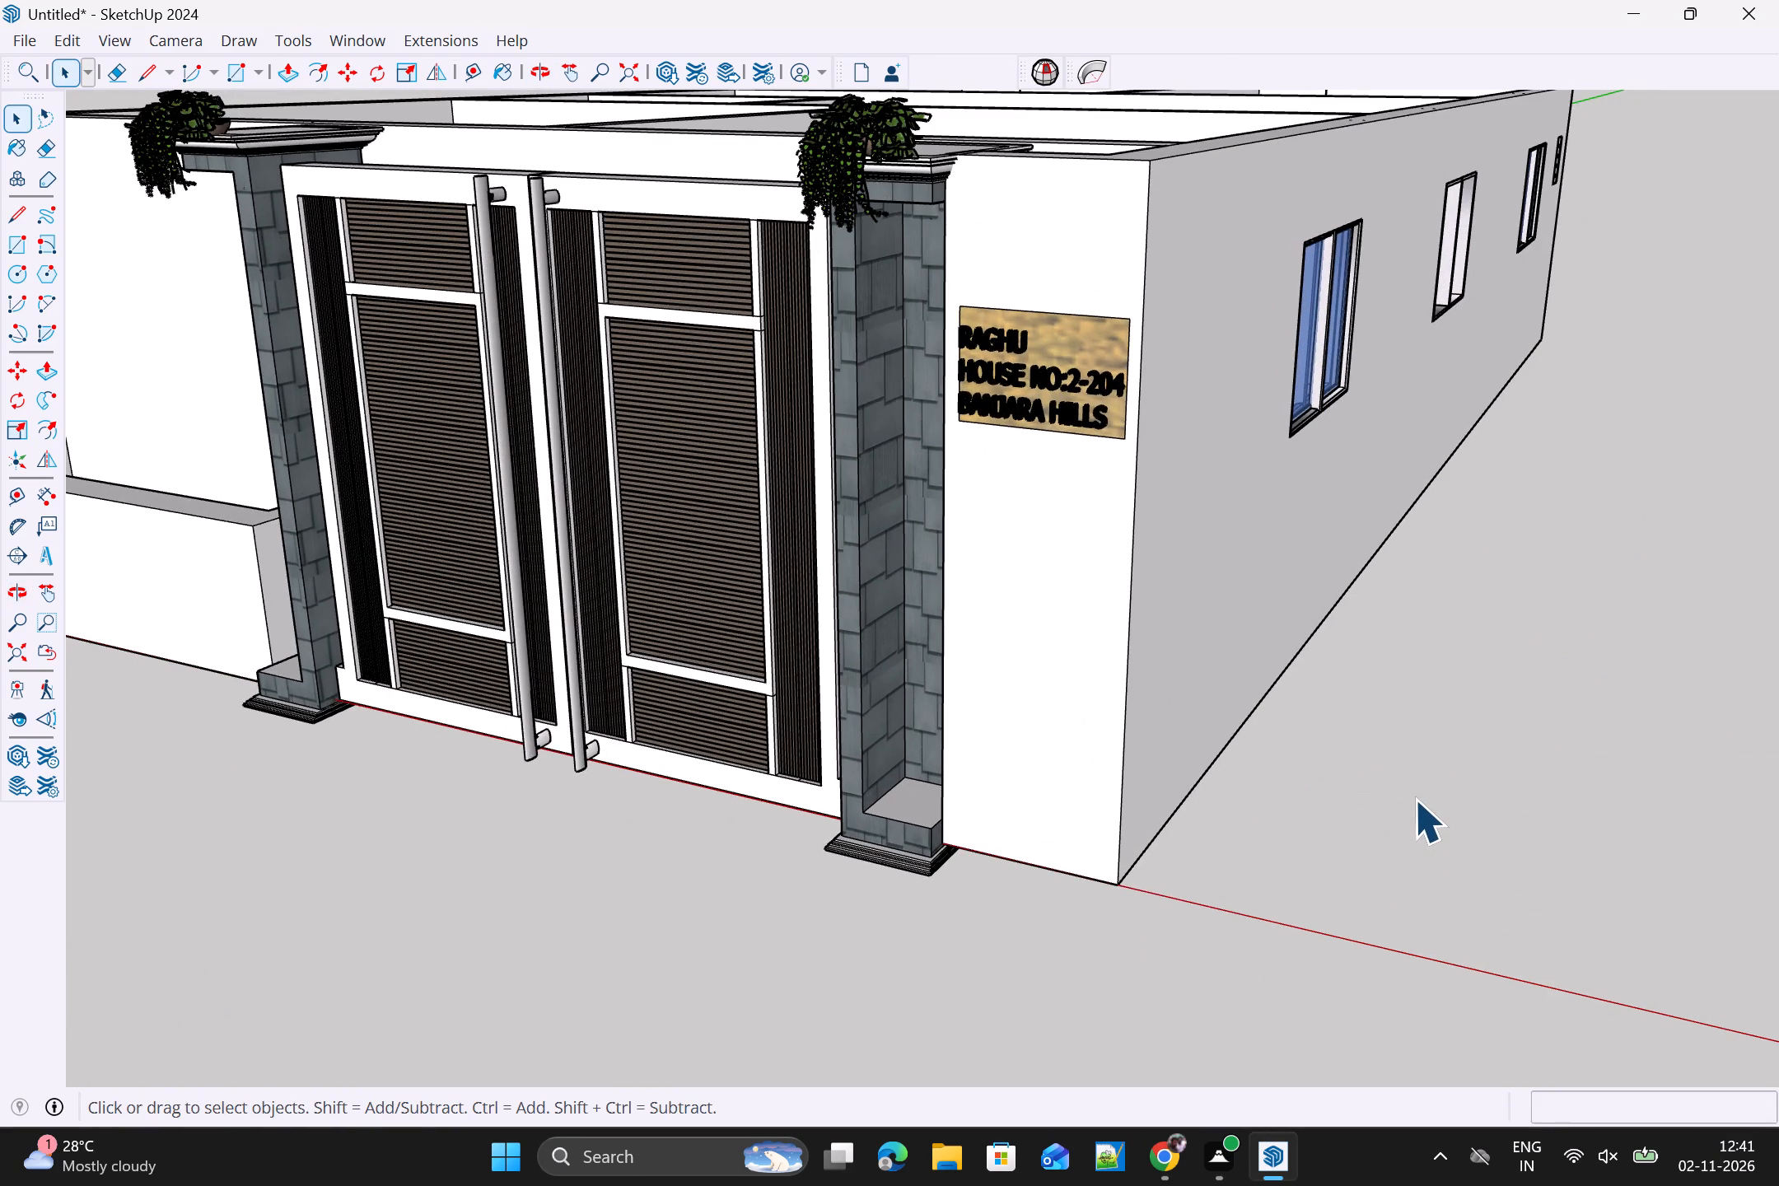
middle_drag(1416, 829, 1463, 1013)
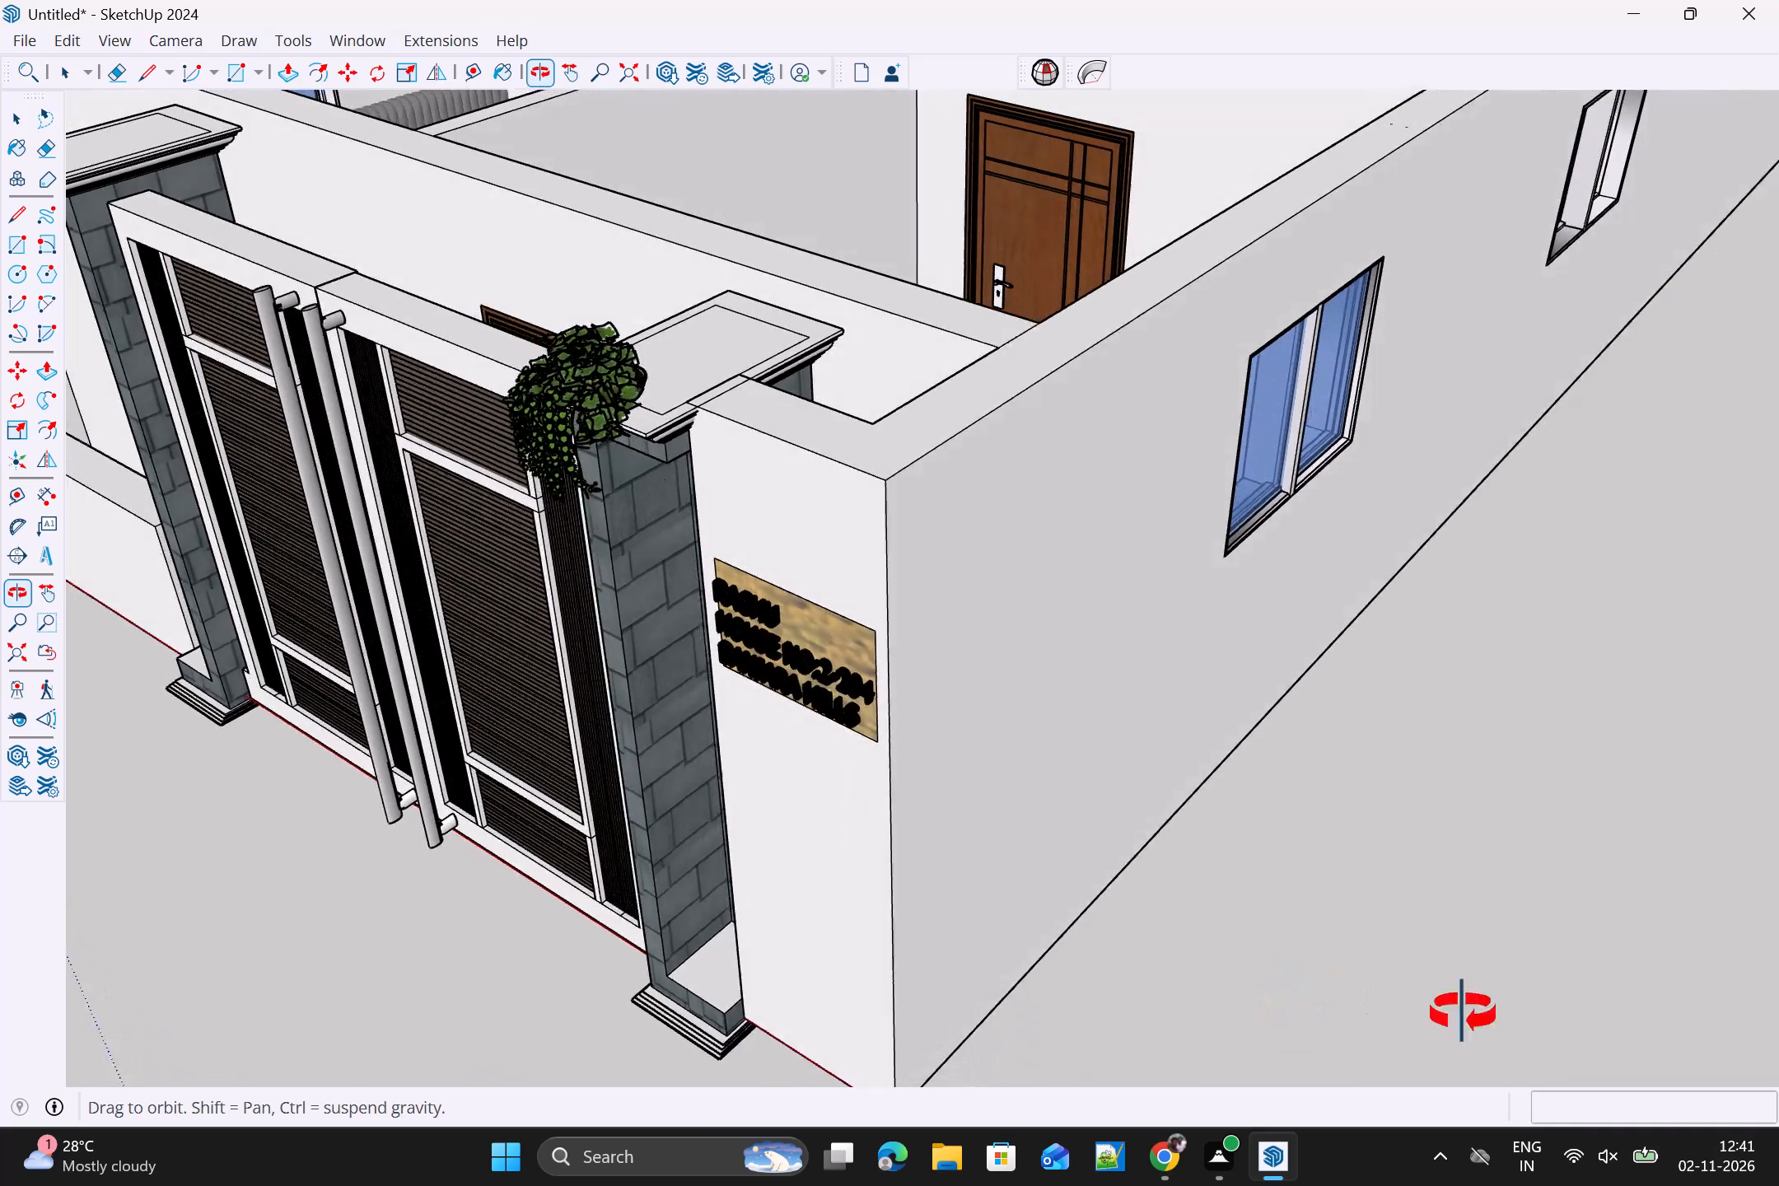
middle_drag(1463, 1013, 1646, 973)
scroll(1637, 926, down, 6)
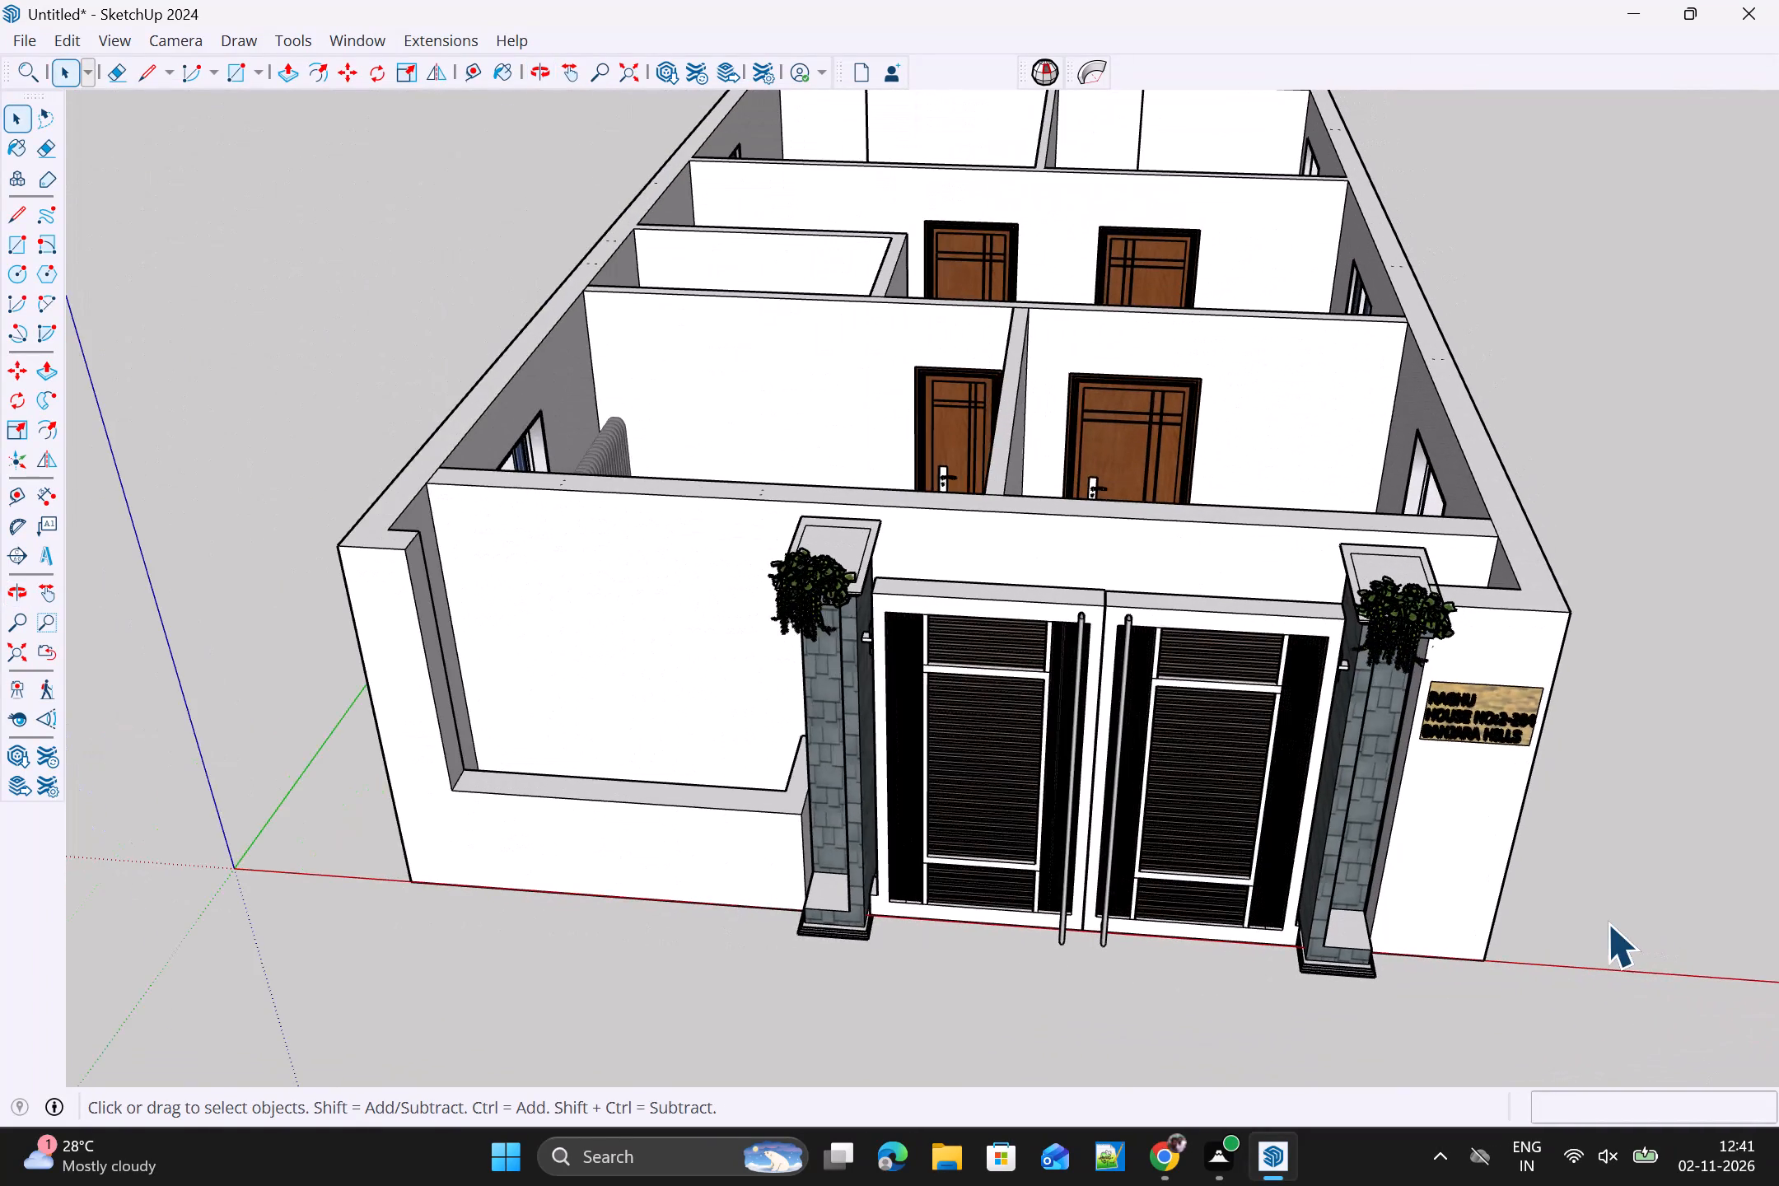
scroll(1607, 923, down, 1)
Look over the house's rooms from above, from the entrance gate to the rear bedroom and bathroom.
middle_drag(1578, 925, 1520, 1002)
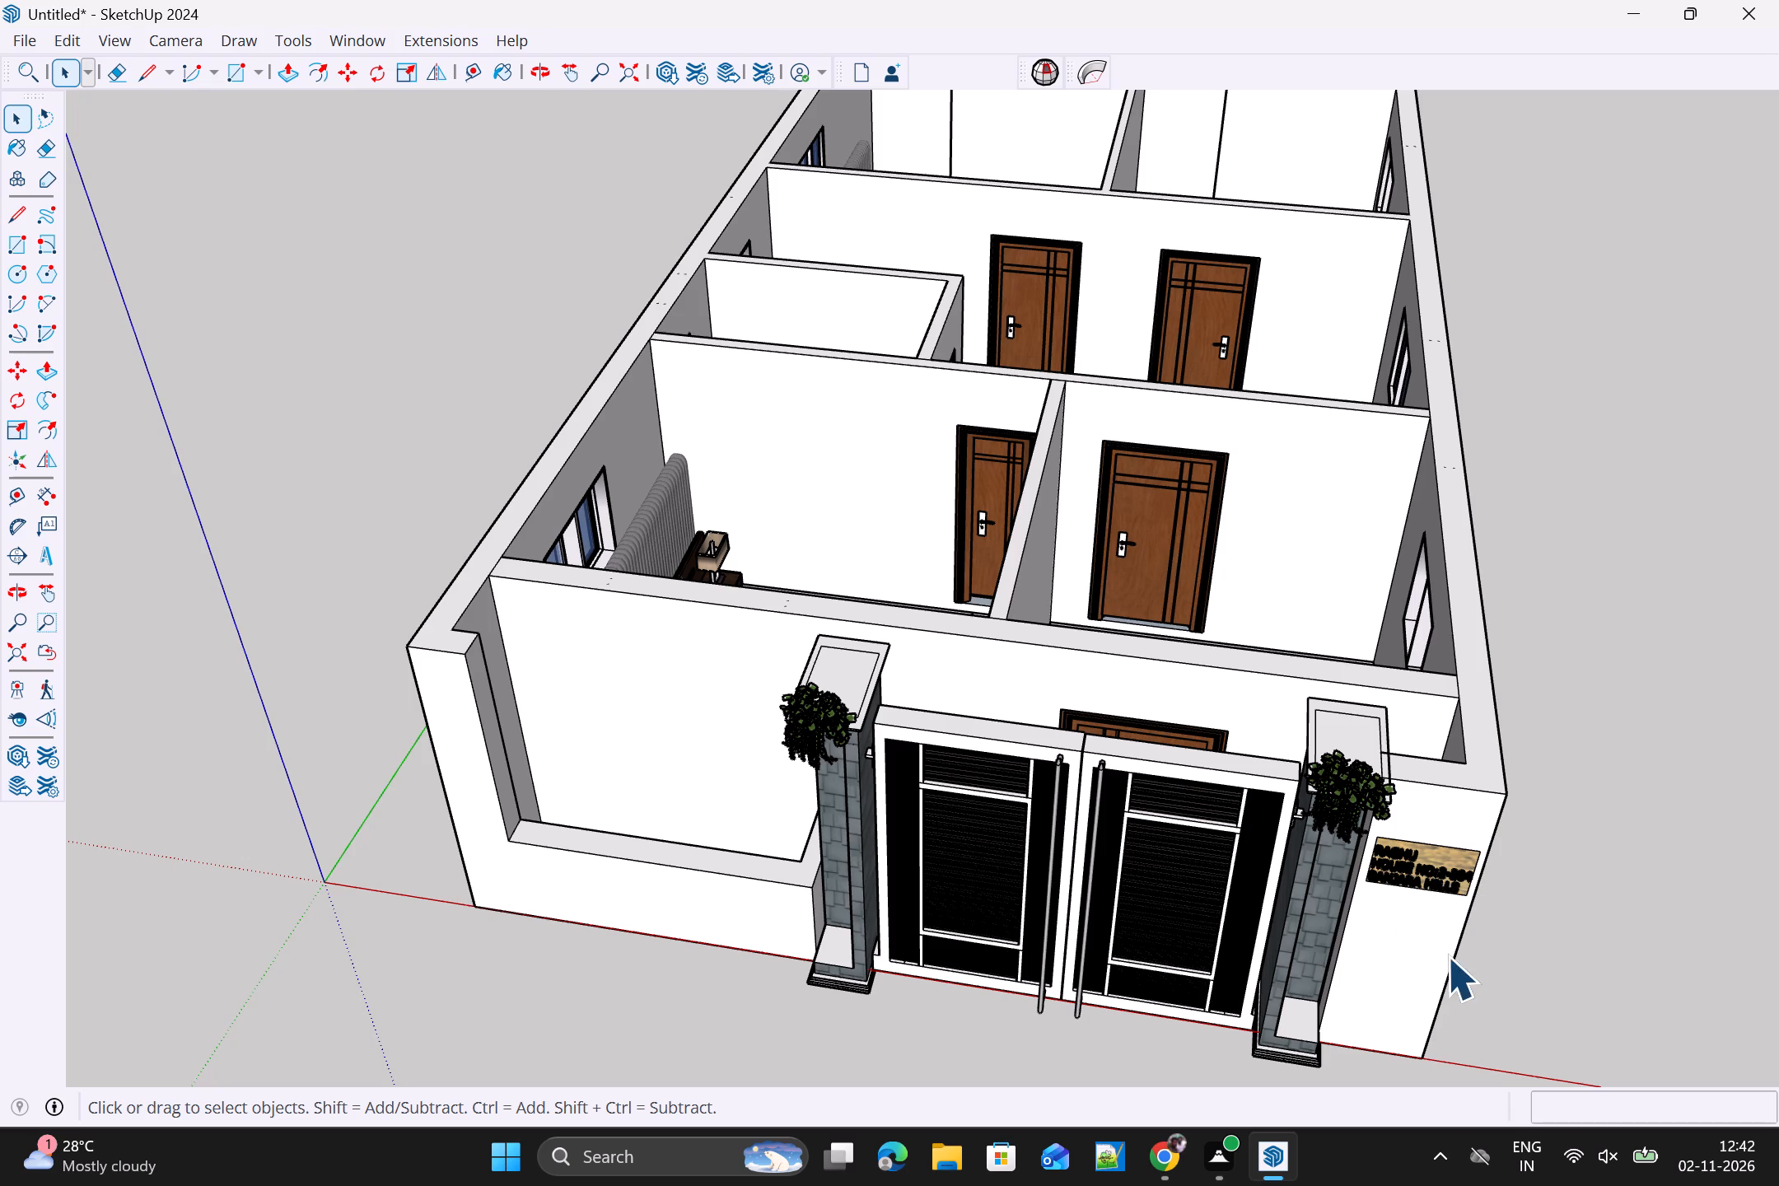
scroll(1426, 921, down, 2)
middle_drag(1598, 776, 1443, 1024)
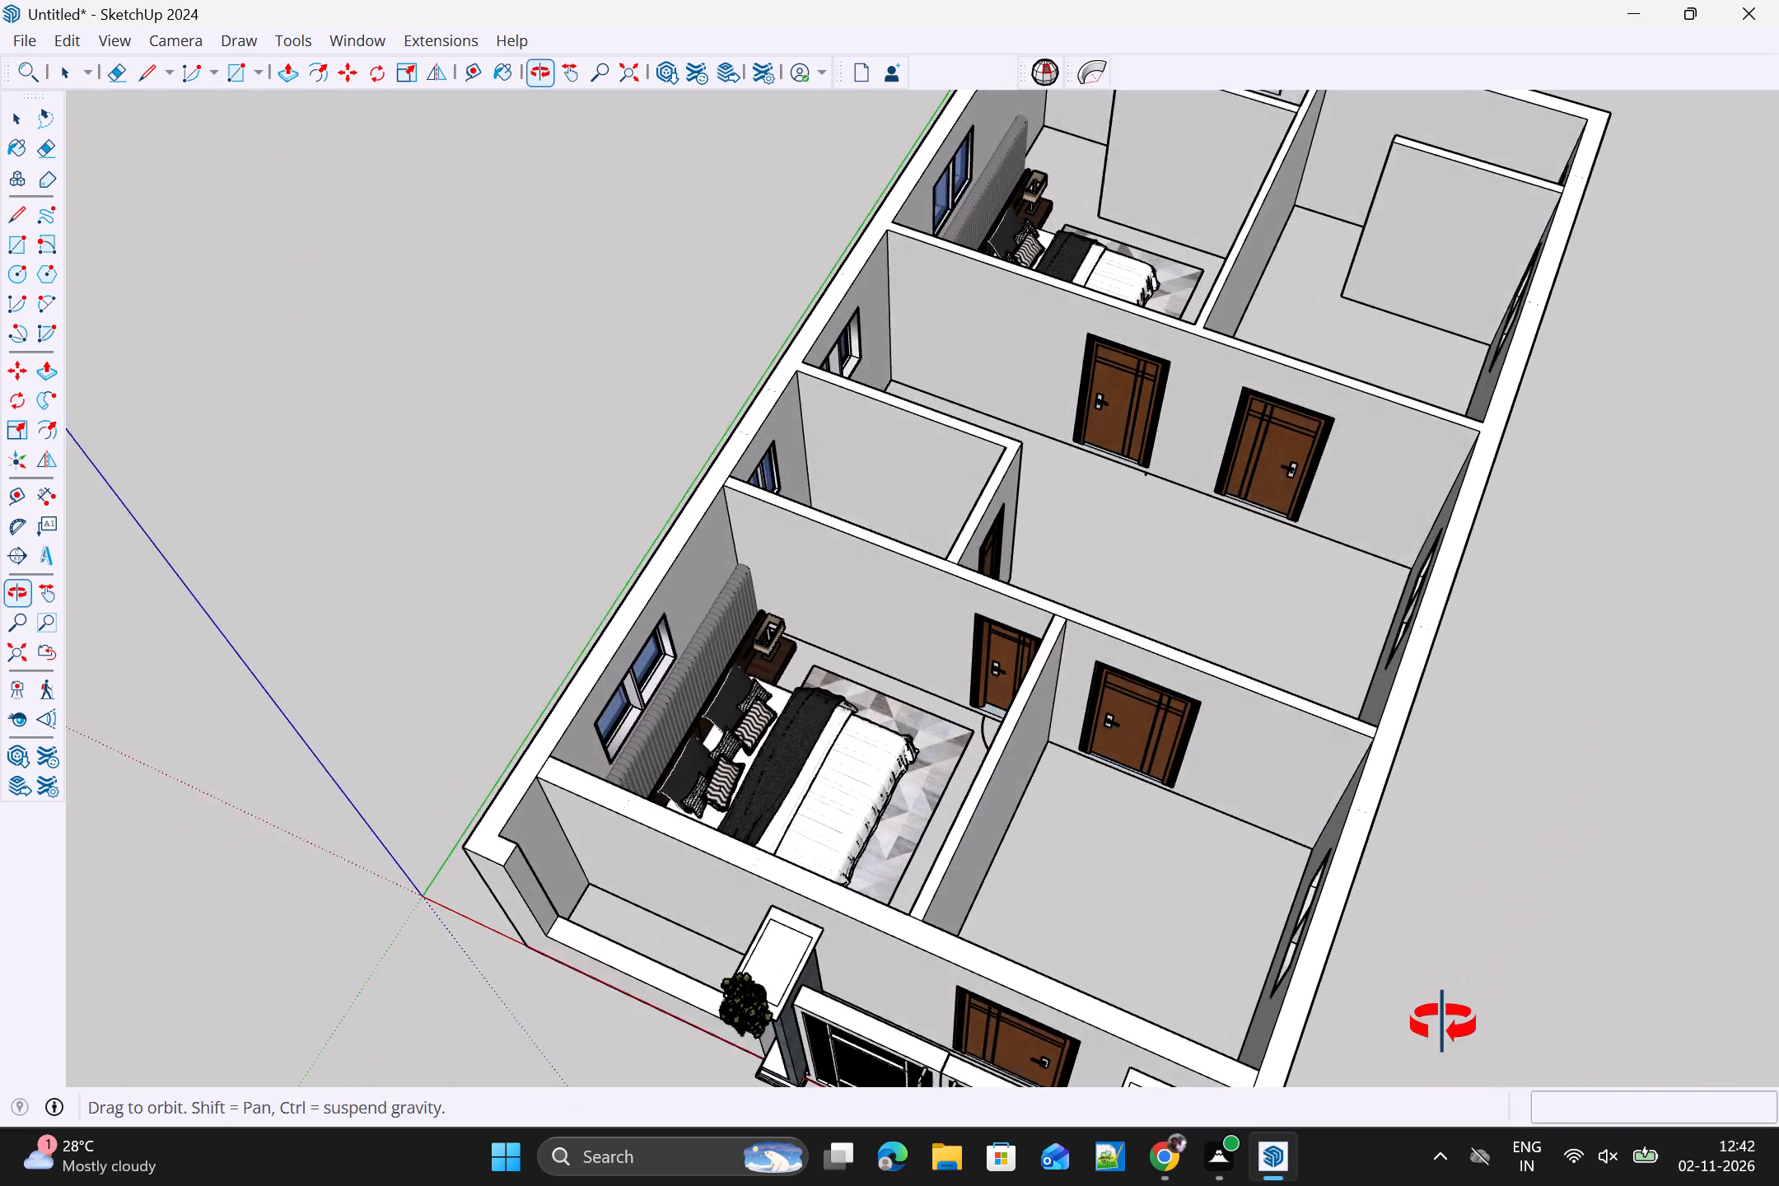
middle_drag(1443, 1024, 1557, 796)
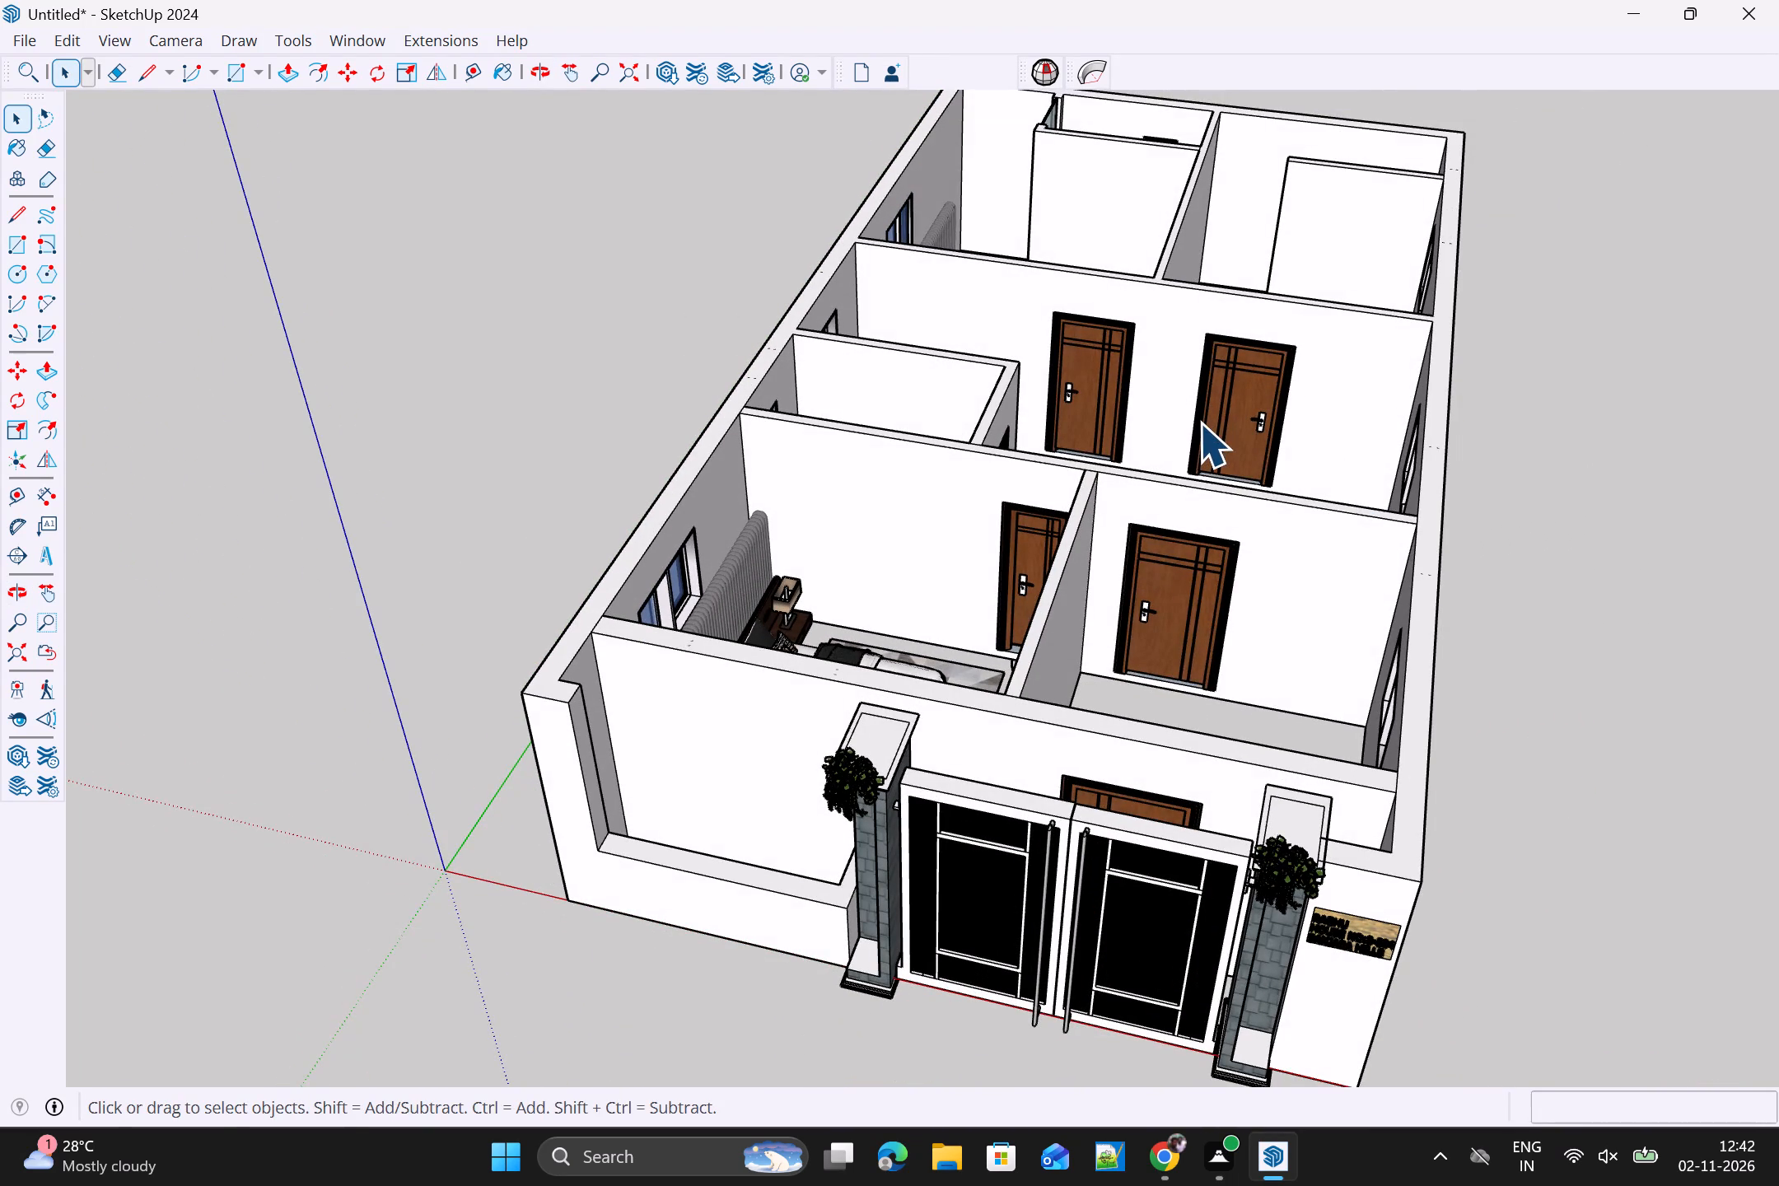
scroll(1205, 472, down, 2)
middle_drag(1249, 507, 1142, 721)
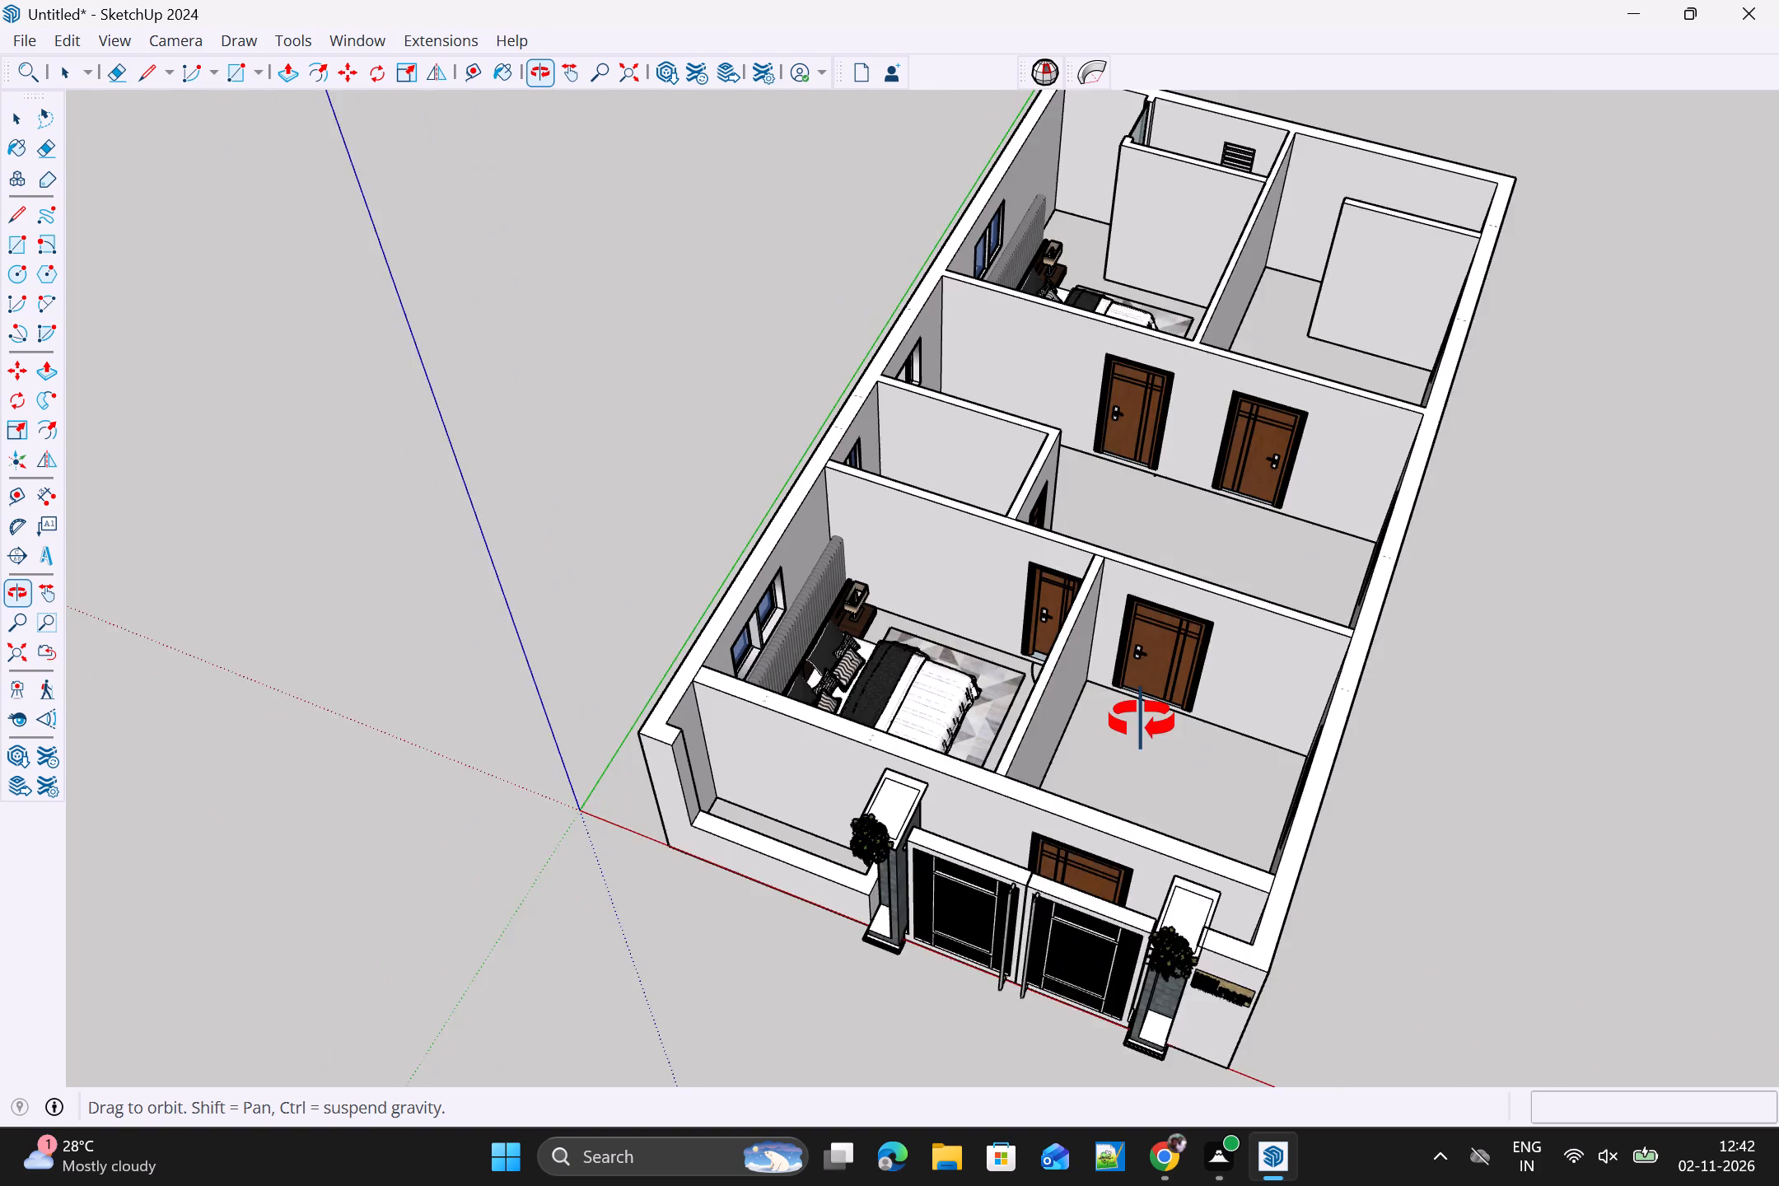
middle_drag(1142, 721, 967, 804)
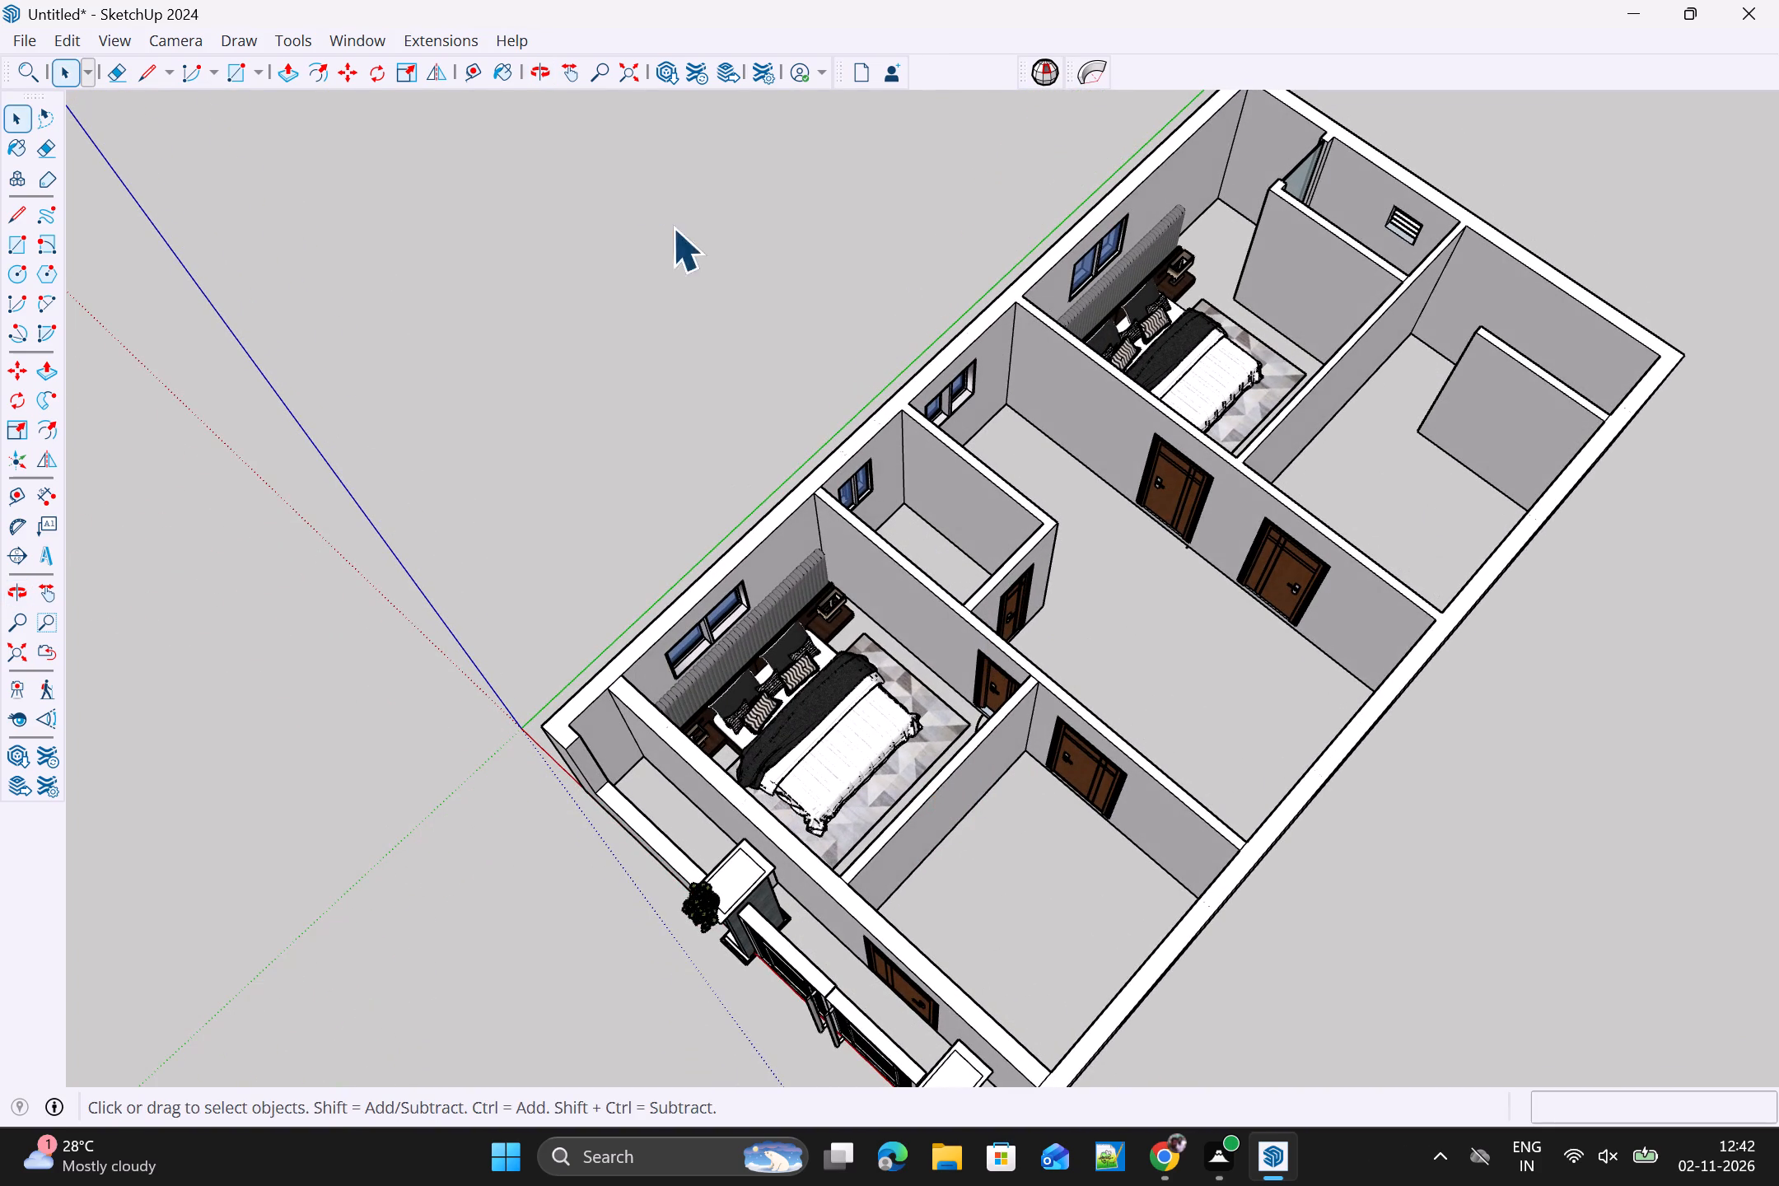
Search the 3D Warehouse for TOILET.
click(443, 38)
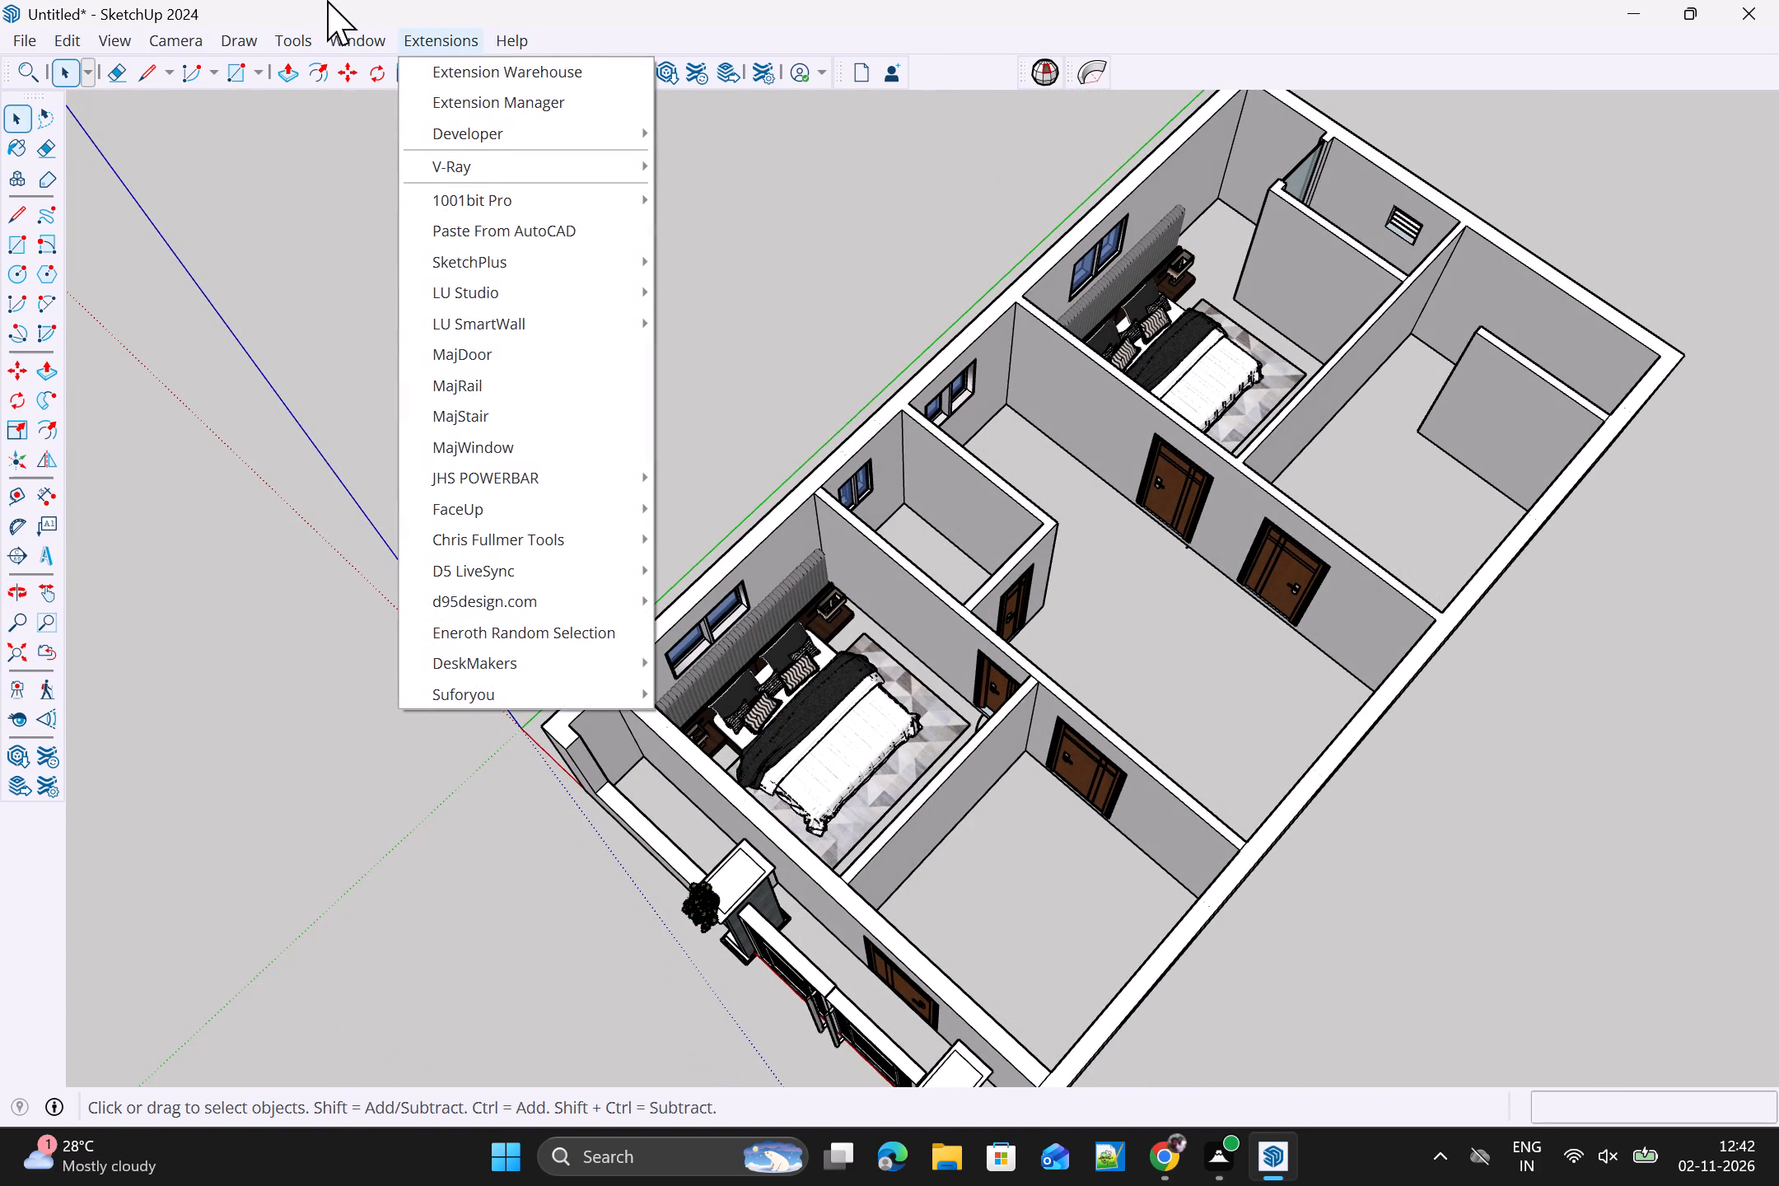
click(338, 33)
click(359, 37)
click(400, 225)
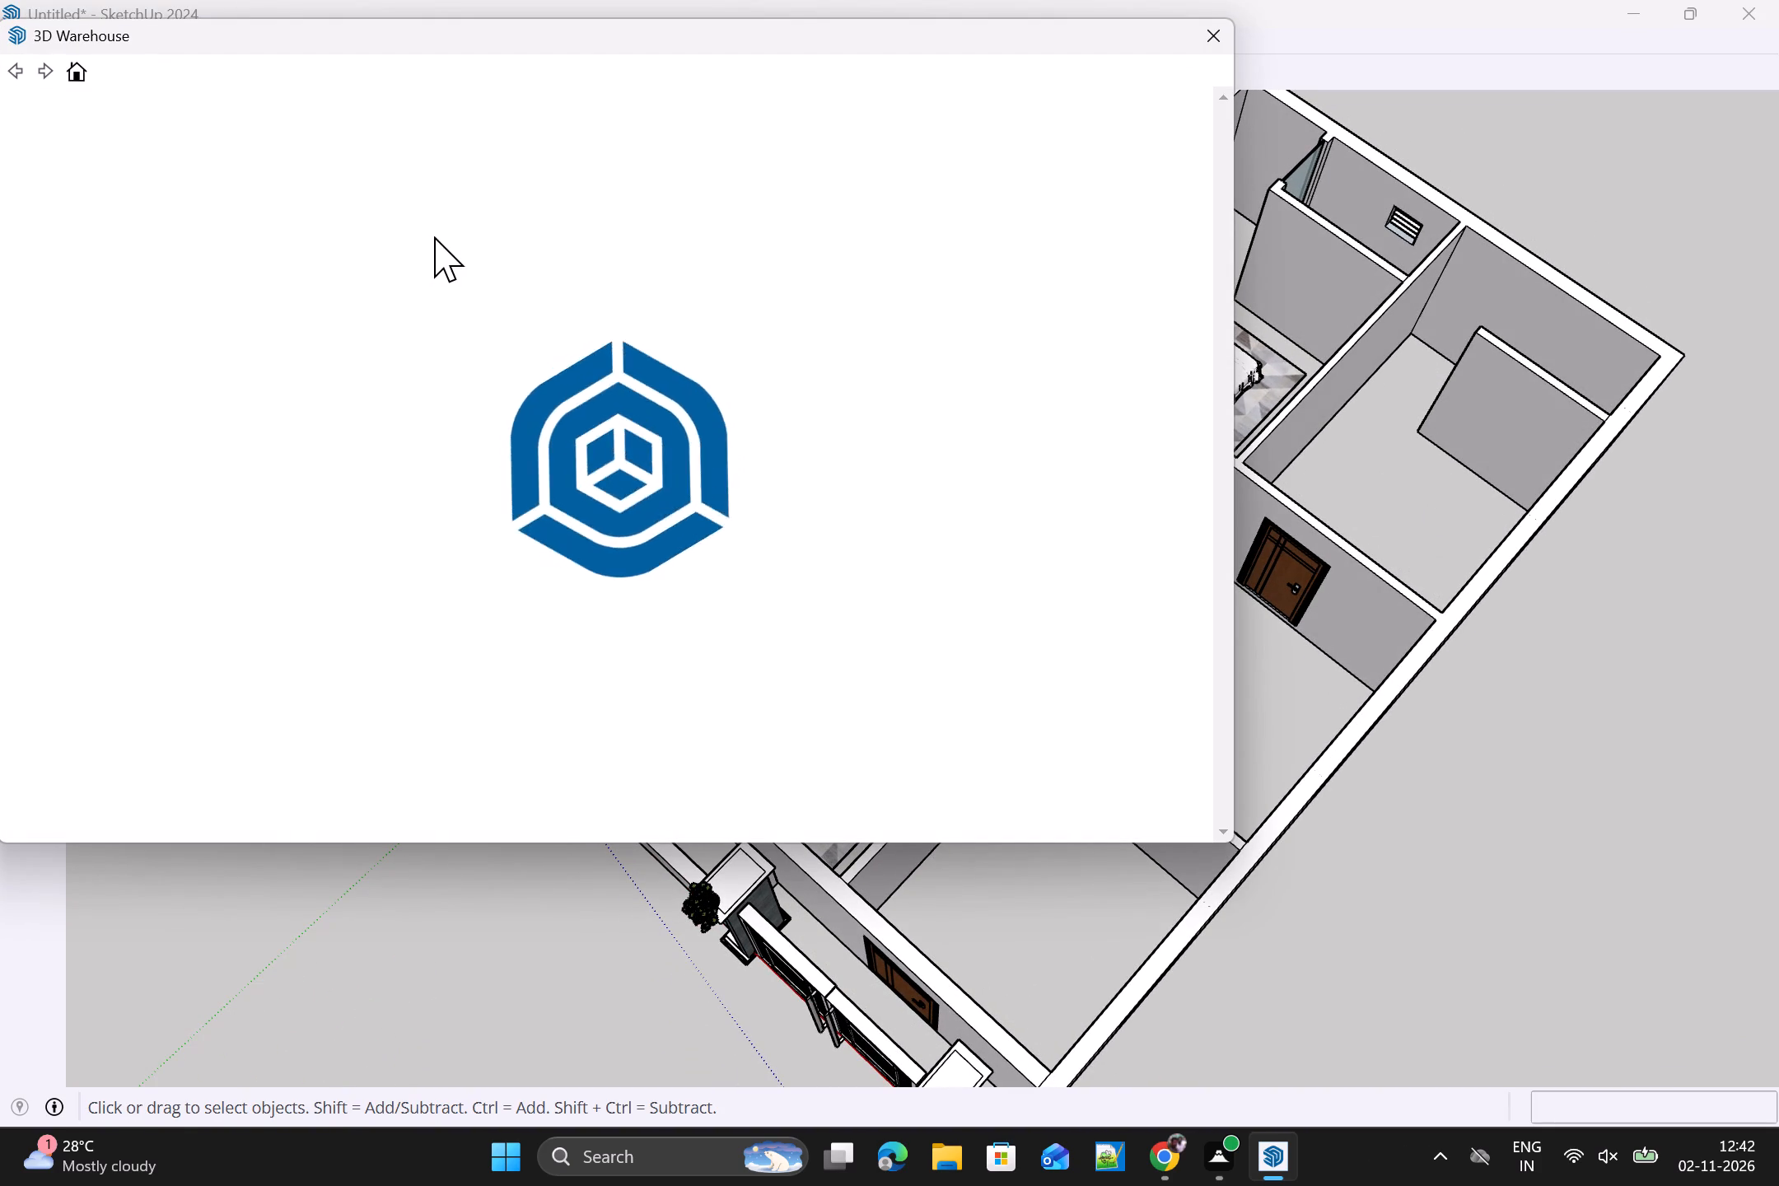
click(467, 132)
key(BackSpace)
key(BackSpace)
key(BackSpace)
key(BackSpace)
key(BackSpace)
key(BackSpace)
key(BackSpace)
key(BackSpace)
key(BackSpace)
key(BackSpace)
key(BackSpace)
key(BackSpace)
key(BackSpace)
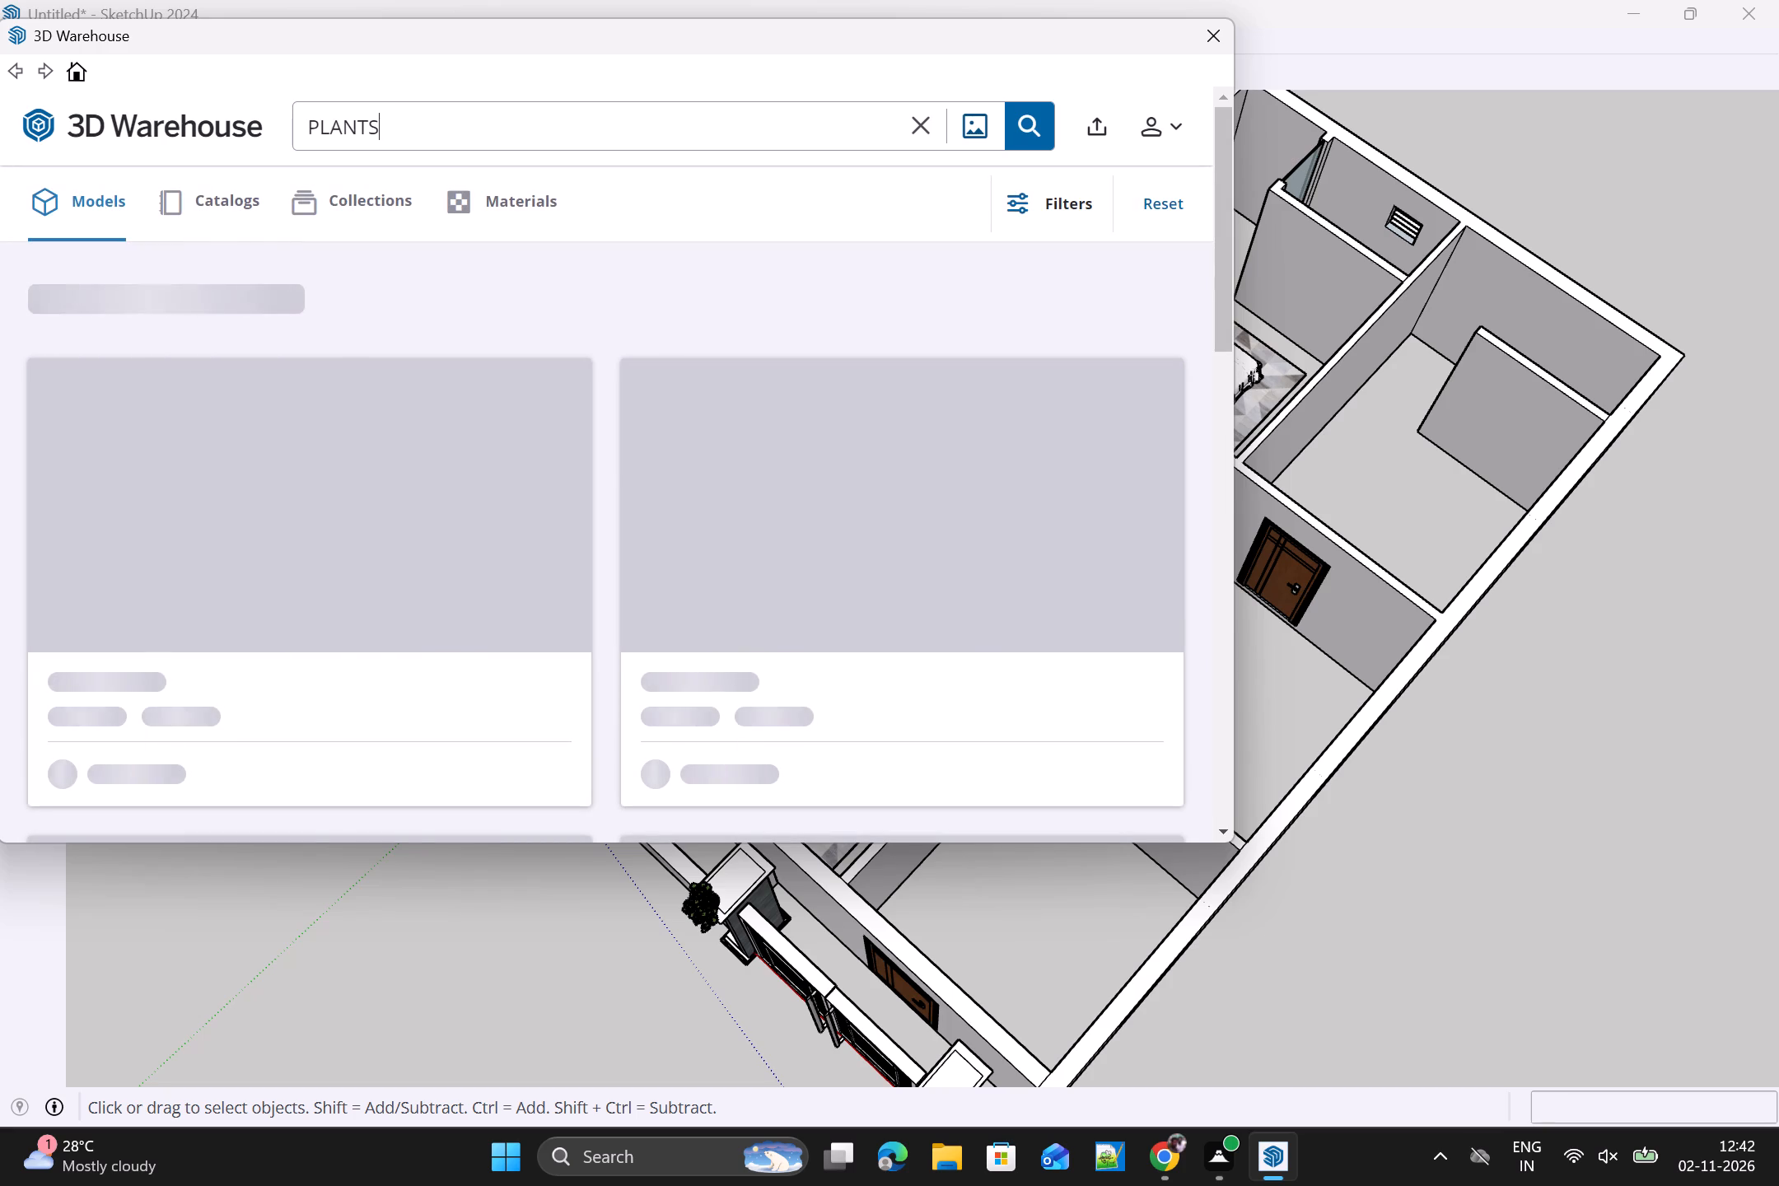
text(TOI)
key(l)
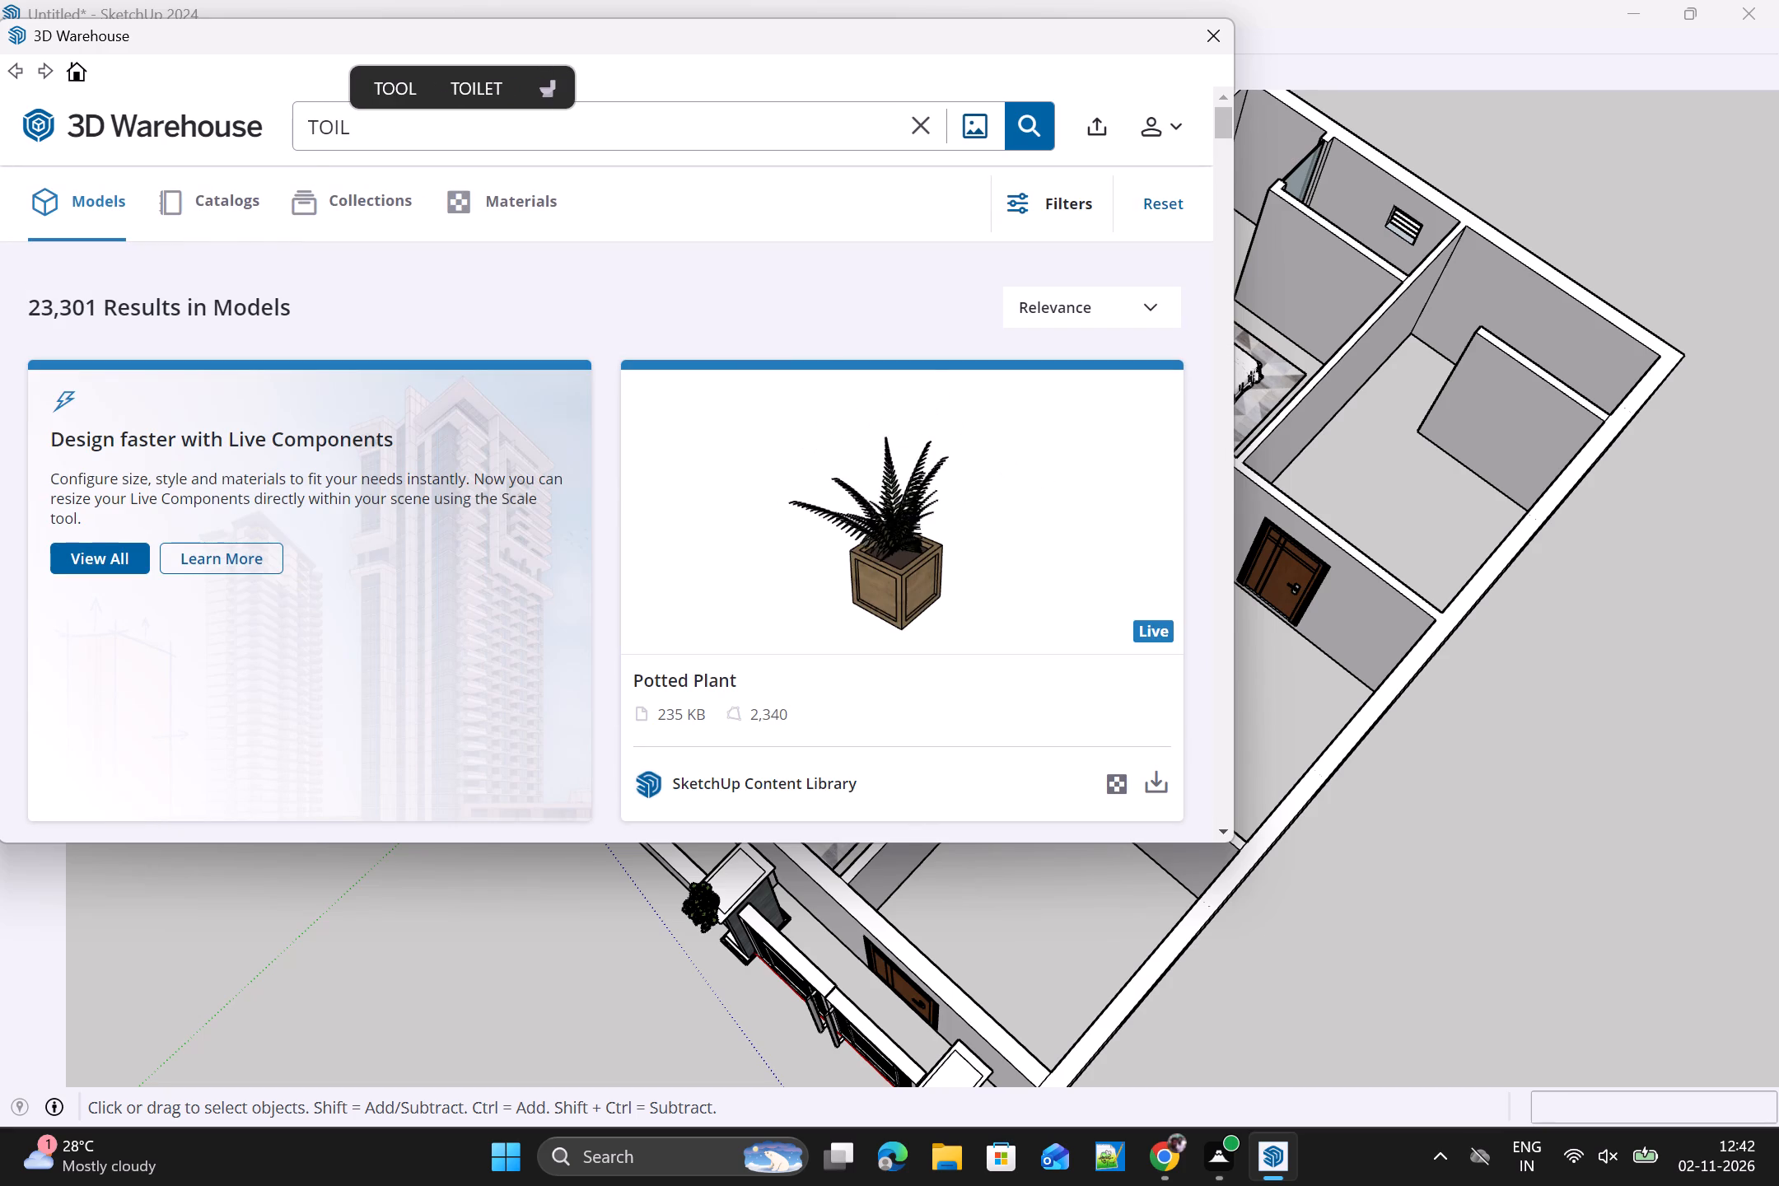
text(ET)
key(shift+Return)
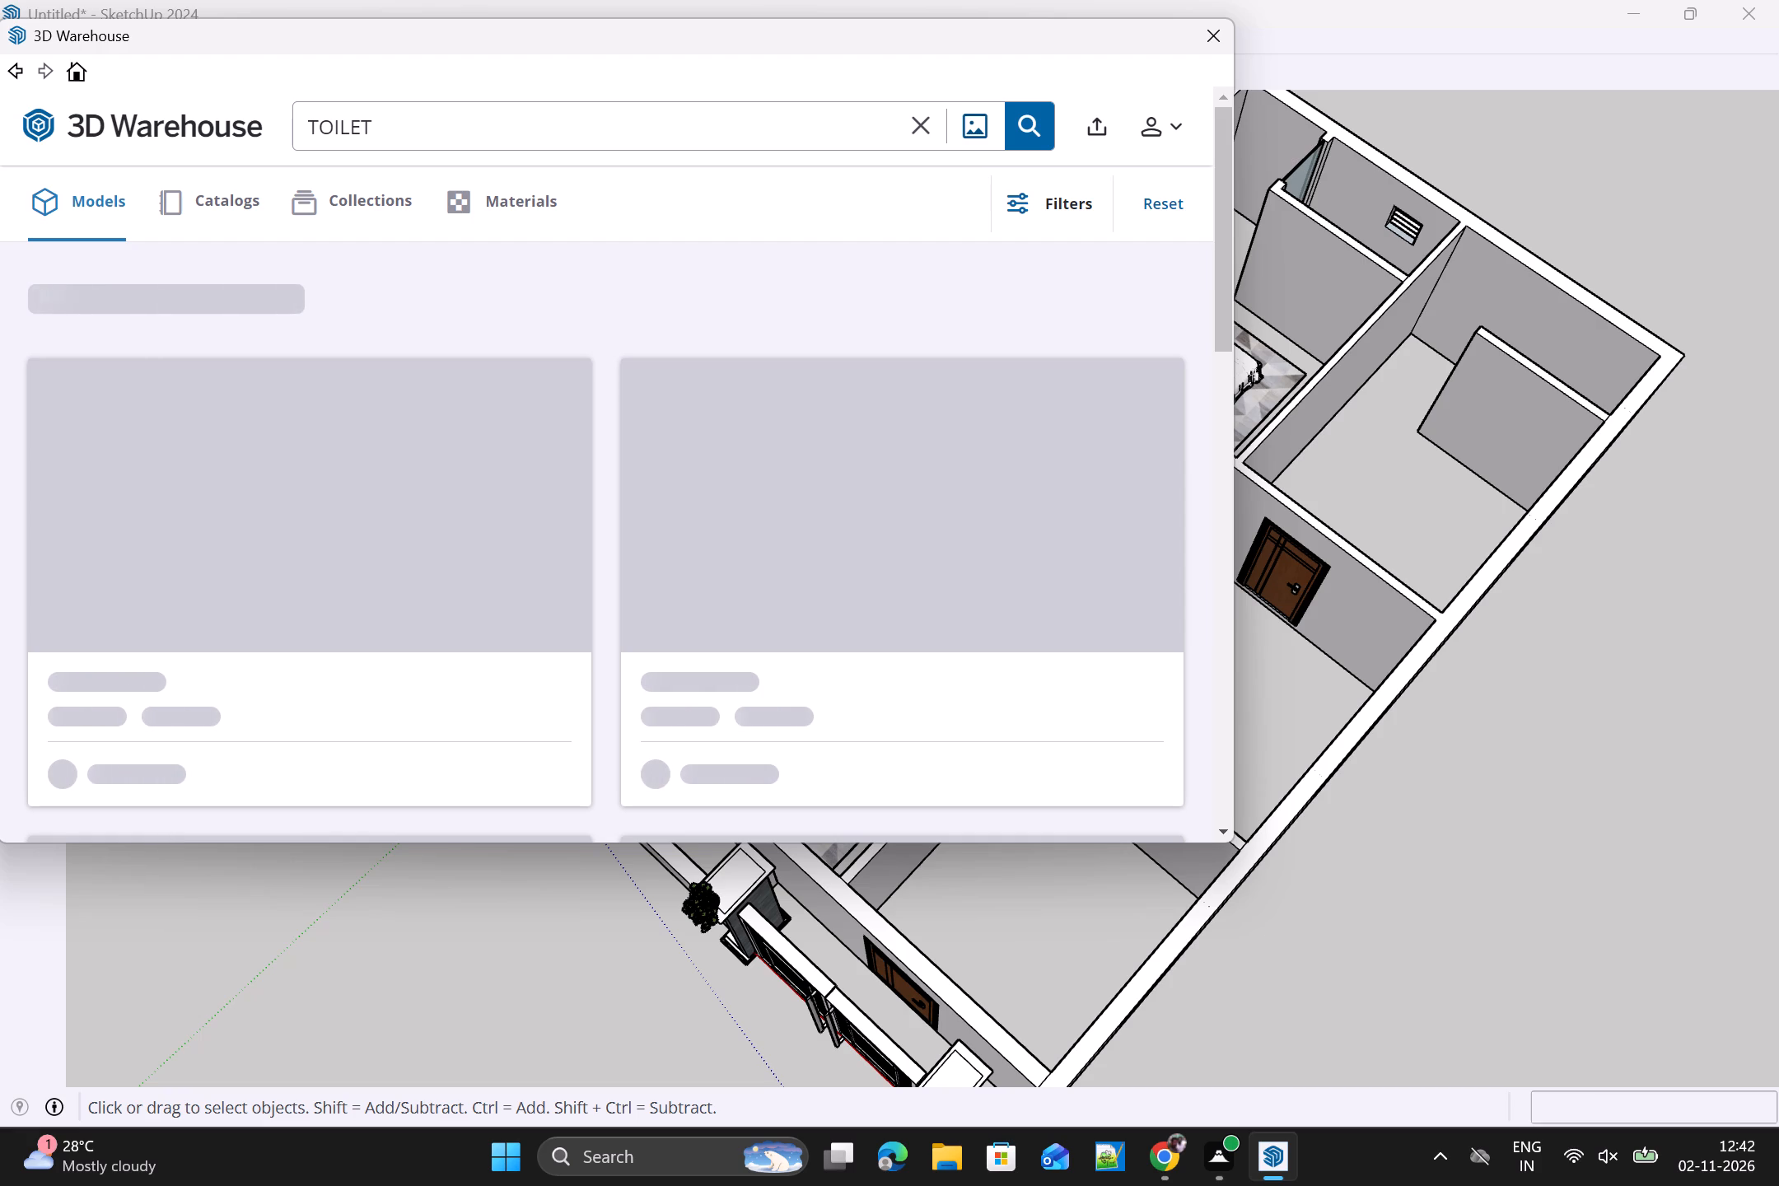
Load the 1.1 MB wall-hung toilet set with hand shower, roll holder and brush from the results into the model.
scroll(544, 587, down, 1)
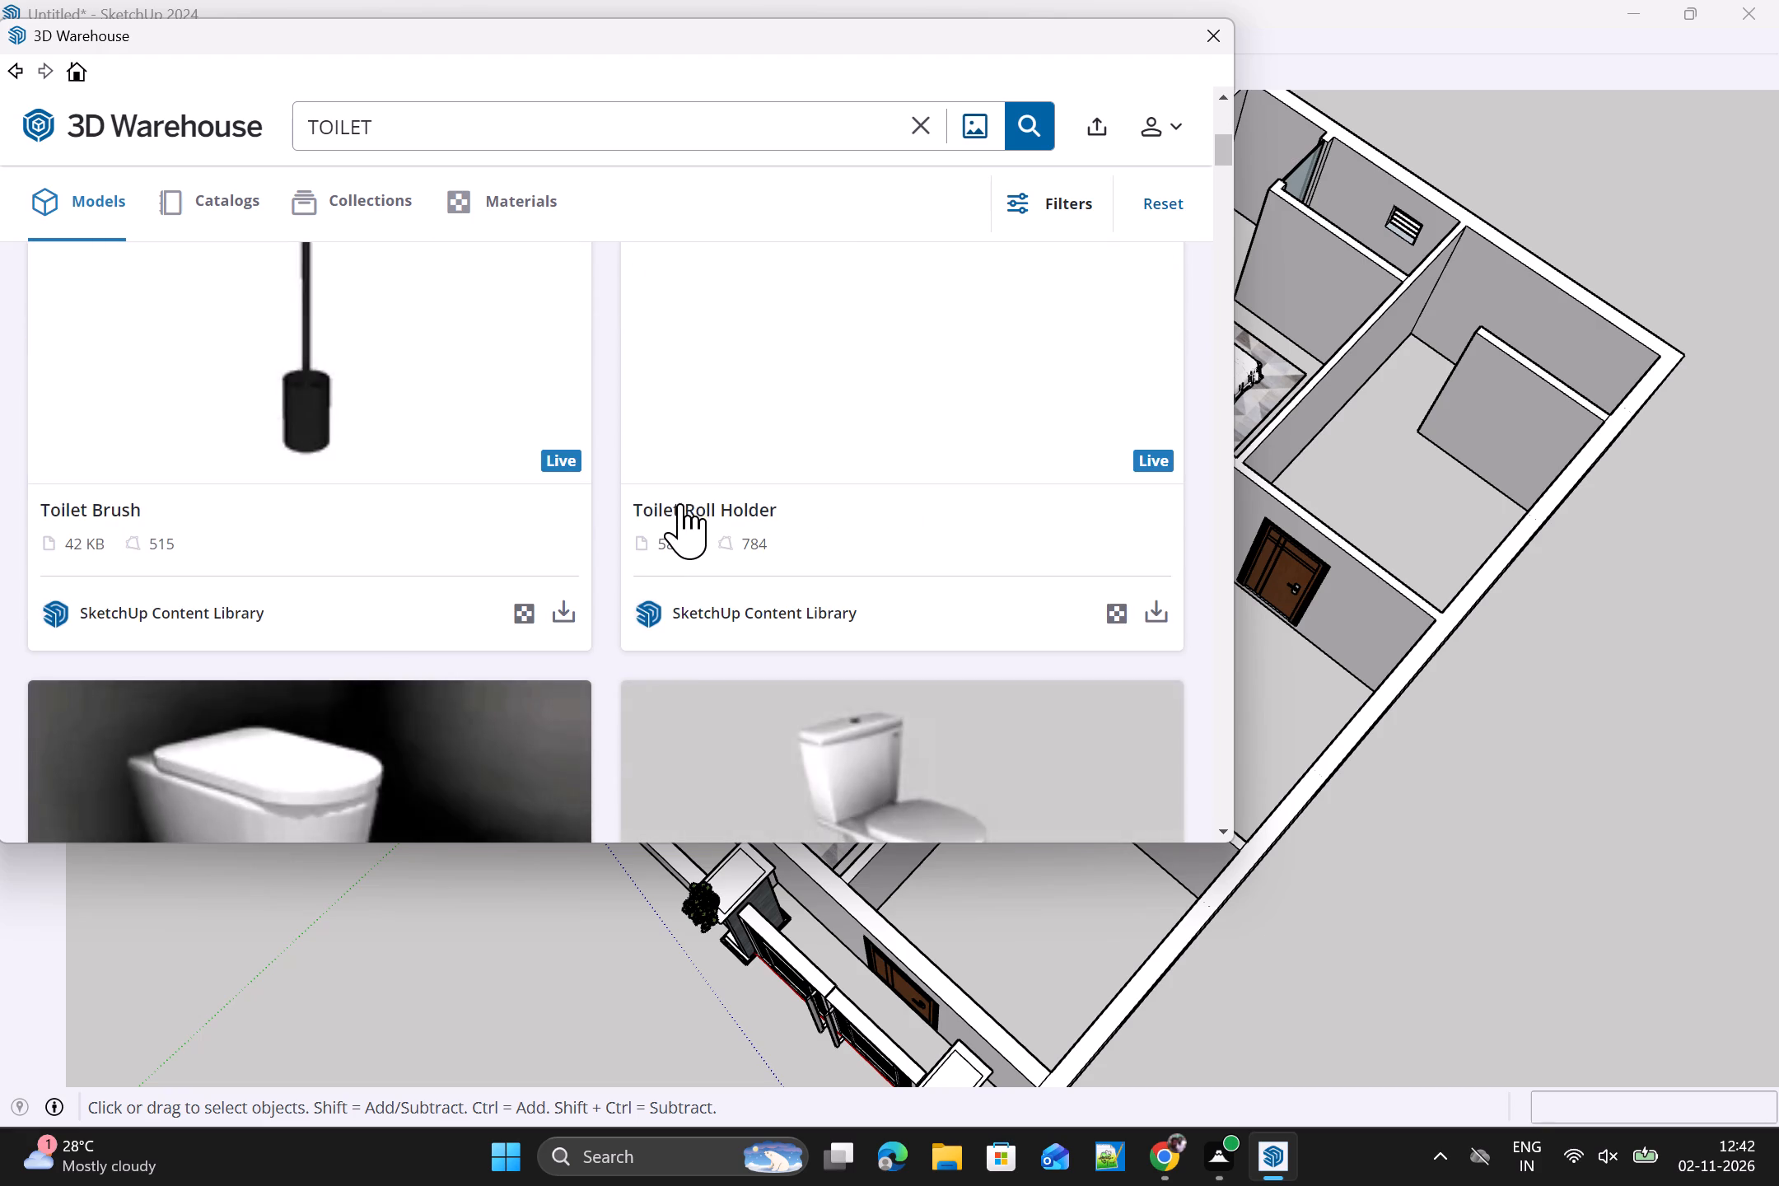
scroll(680, 510, down, 1)
scroll(694, 509, up, 1)
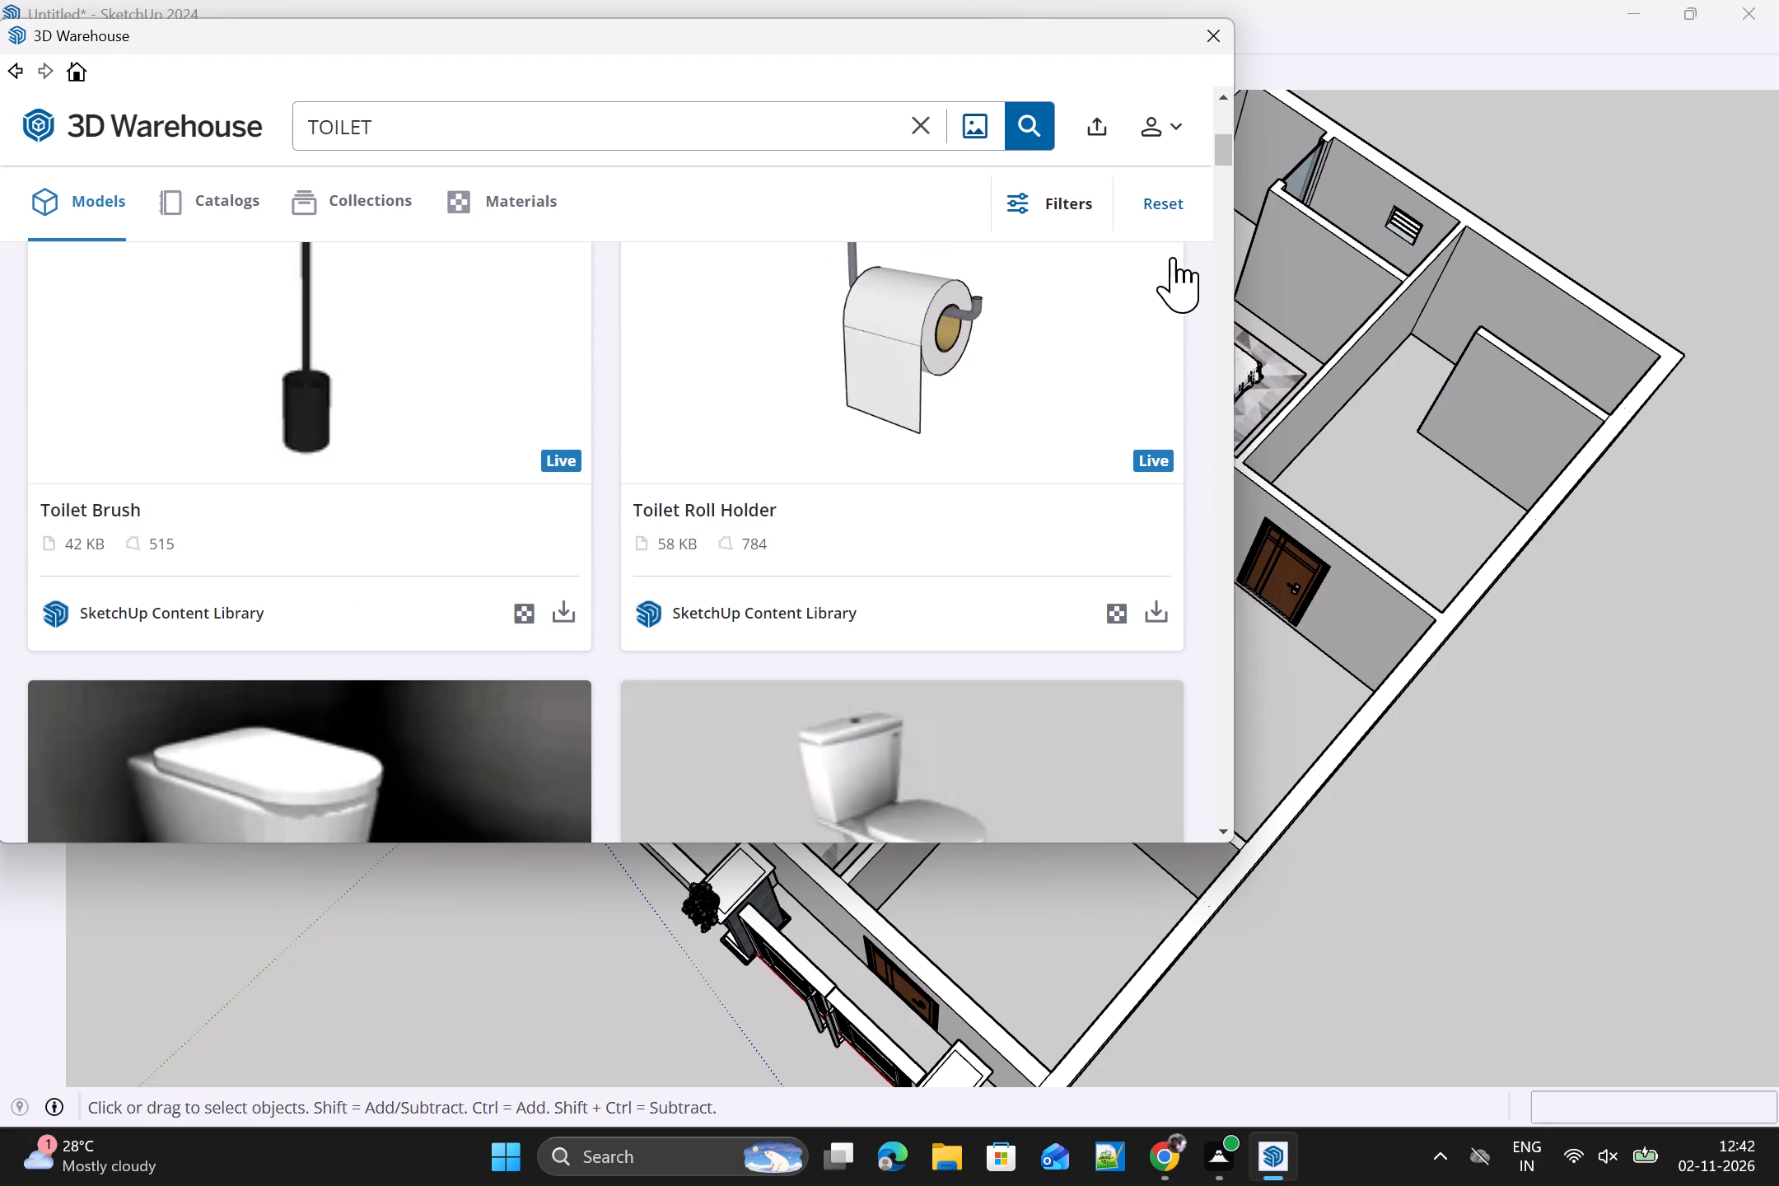
drag(1230, 144, 1229, 158)
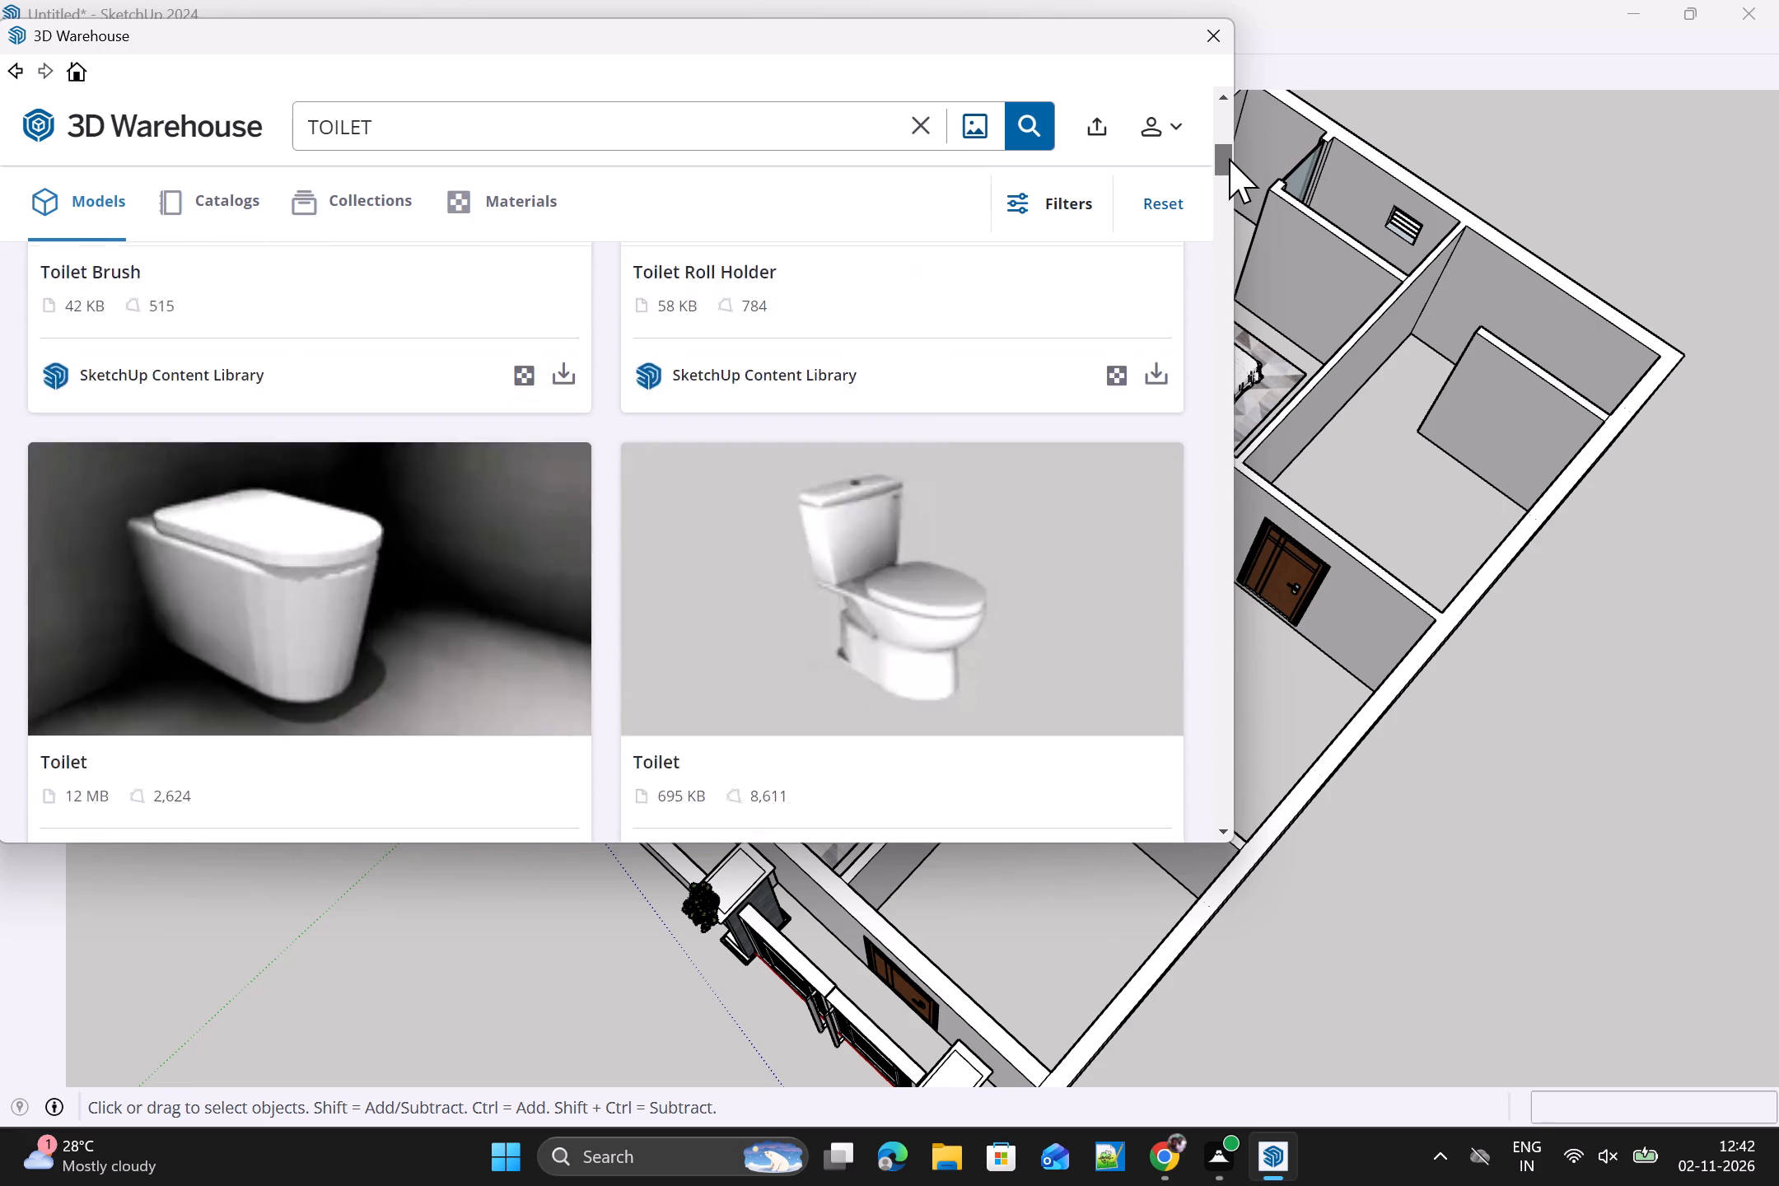
drag(1229, 158, 1230, 198)
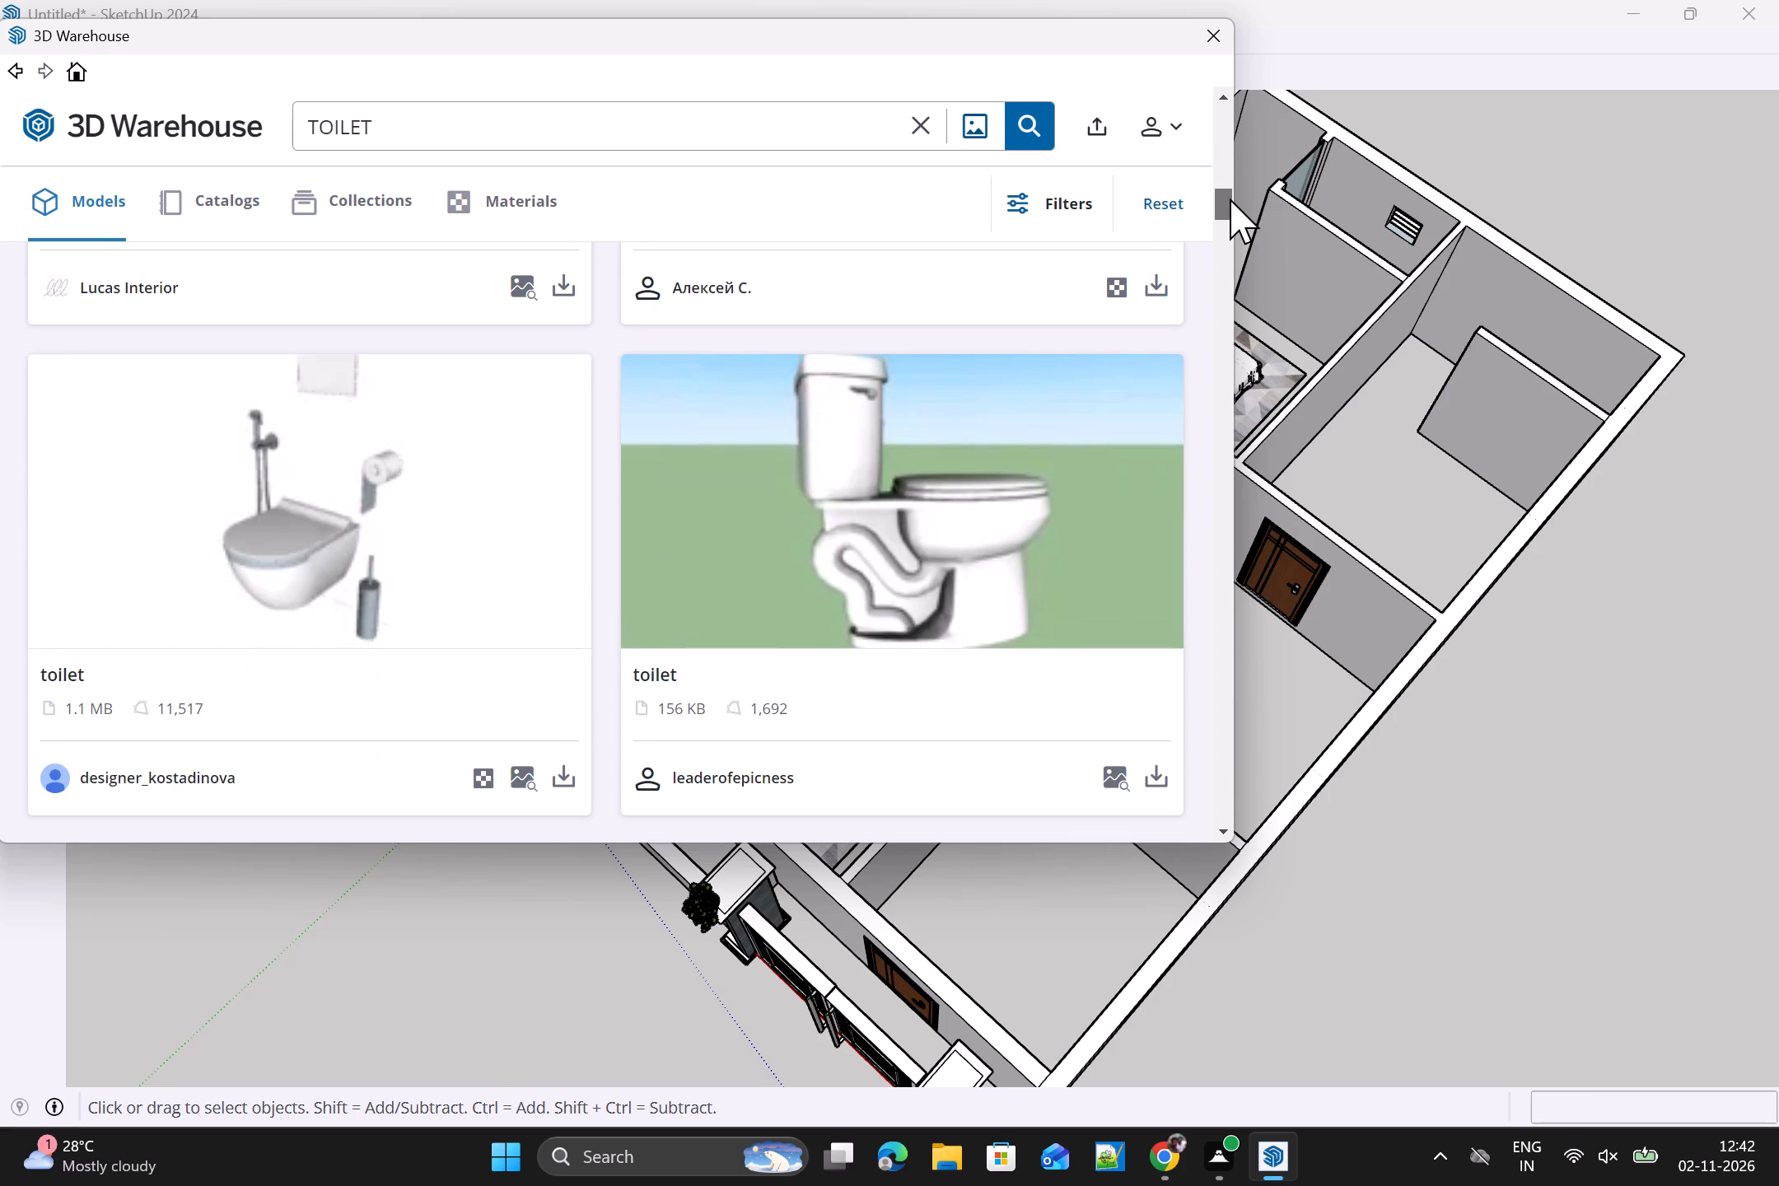
drag(1230, 198, 1230, 204)
click(557, 648)
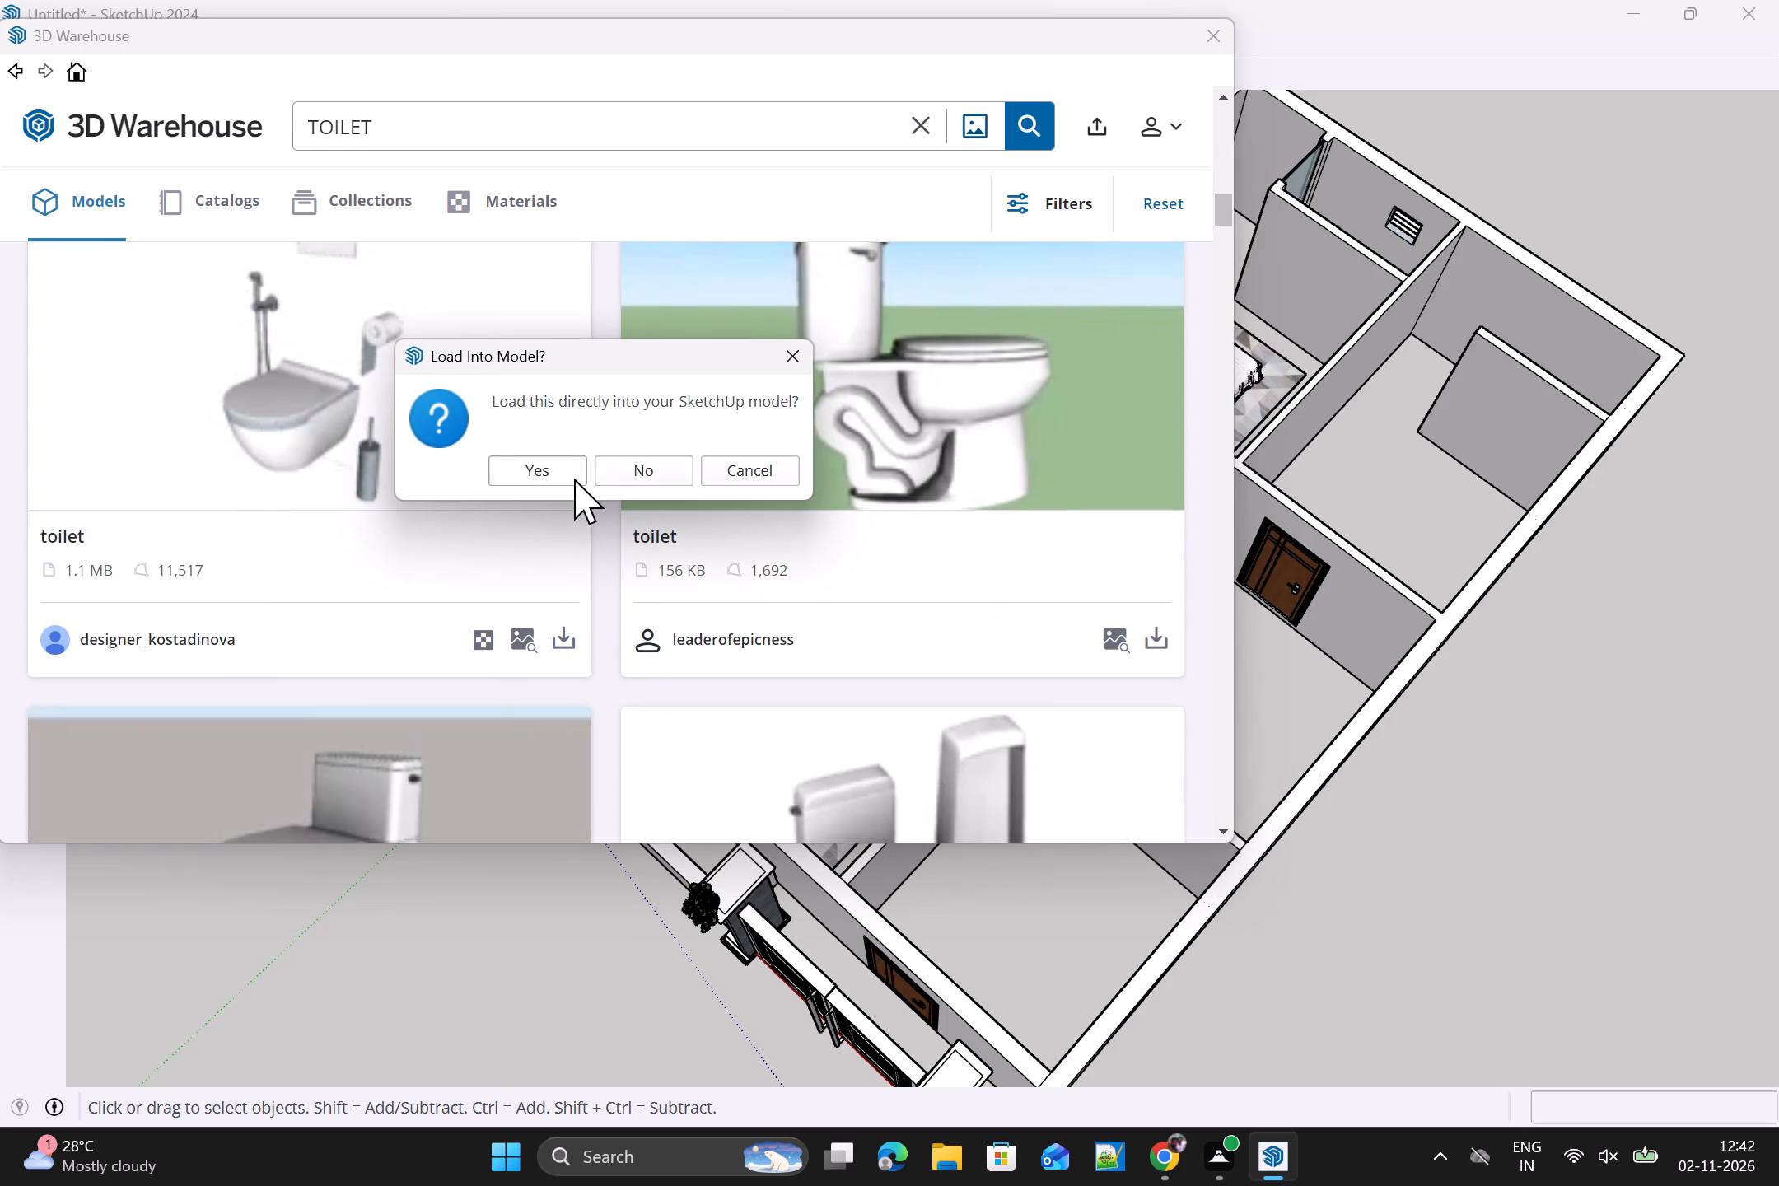
click(545, 458)
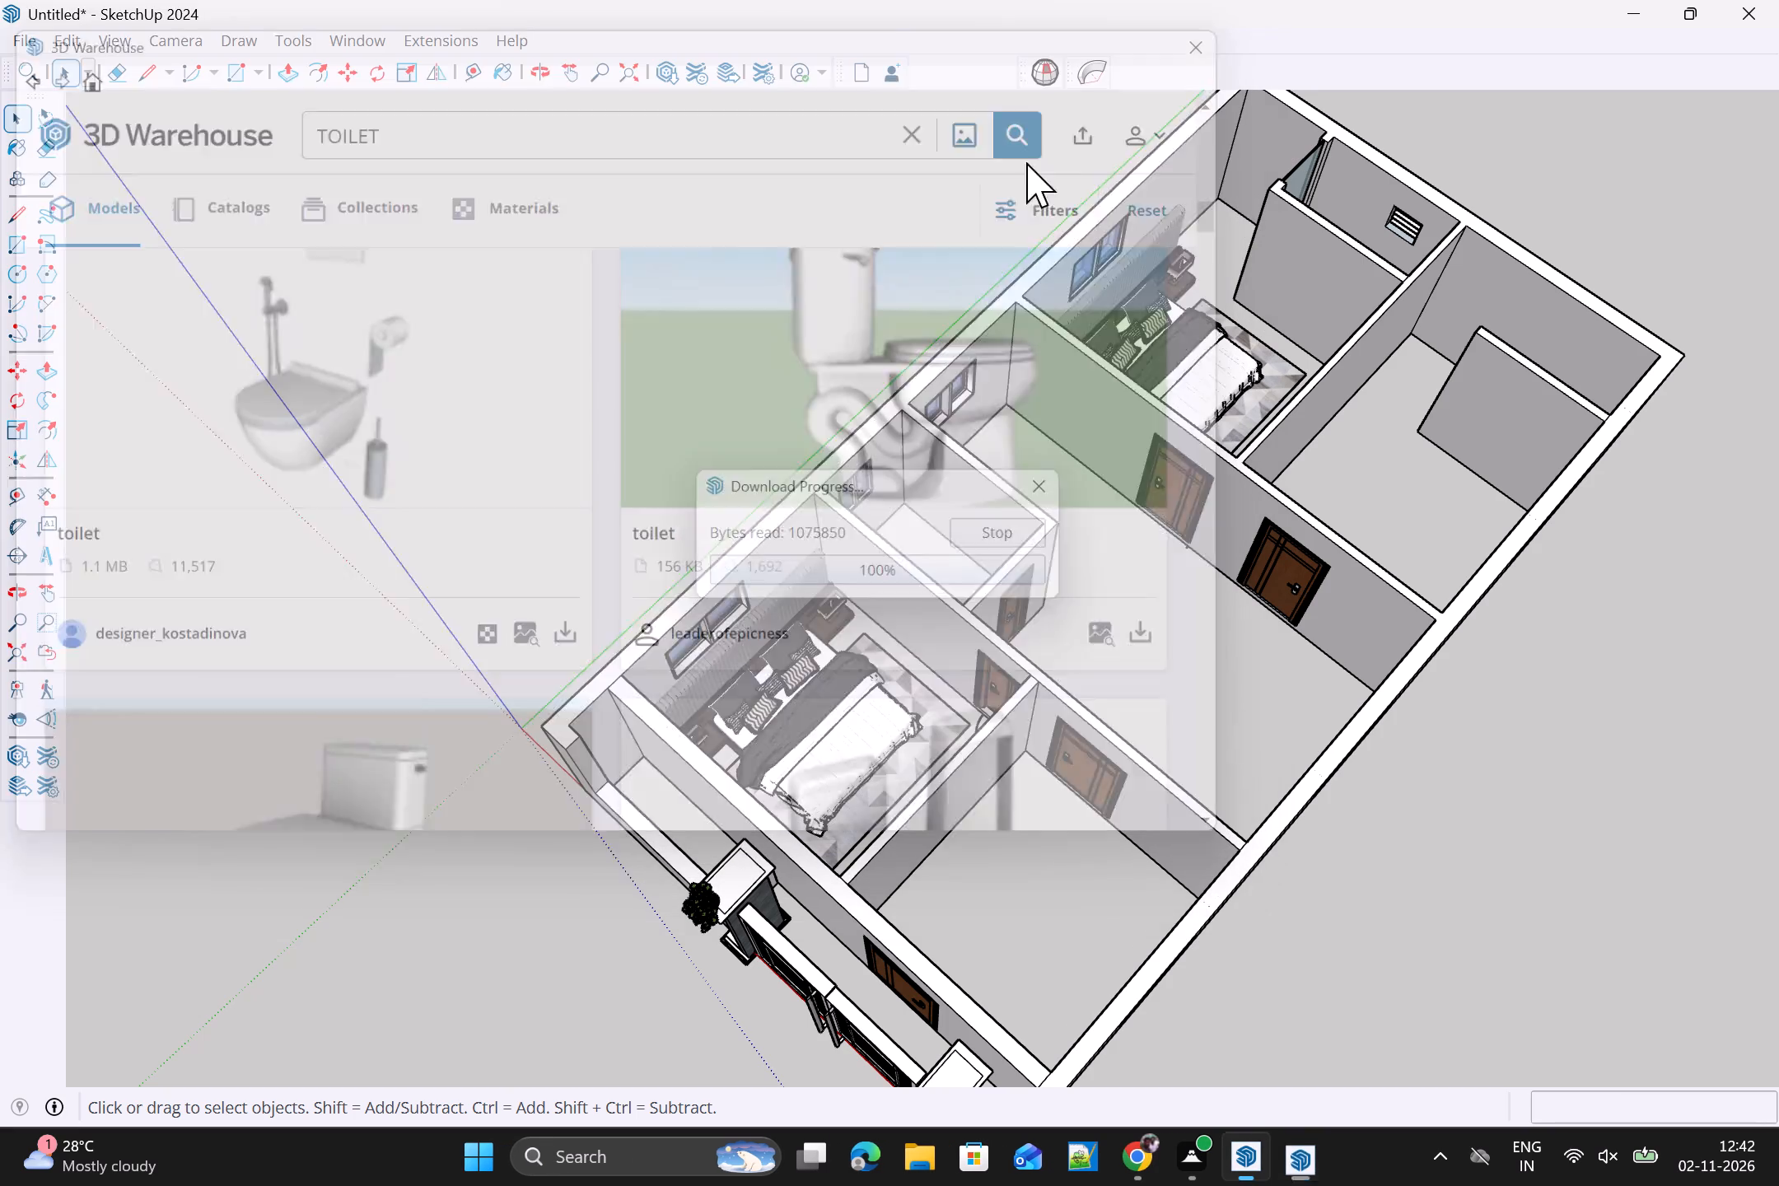
Place the toilet set on the floor of the small bathroom beside the front bedroom, near its window wall.
middle_drag(892, 516, 731, 523)
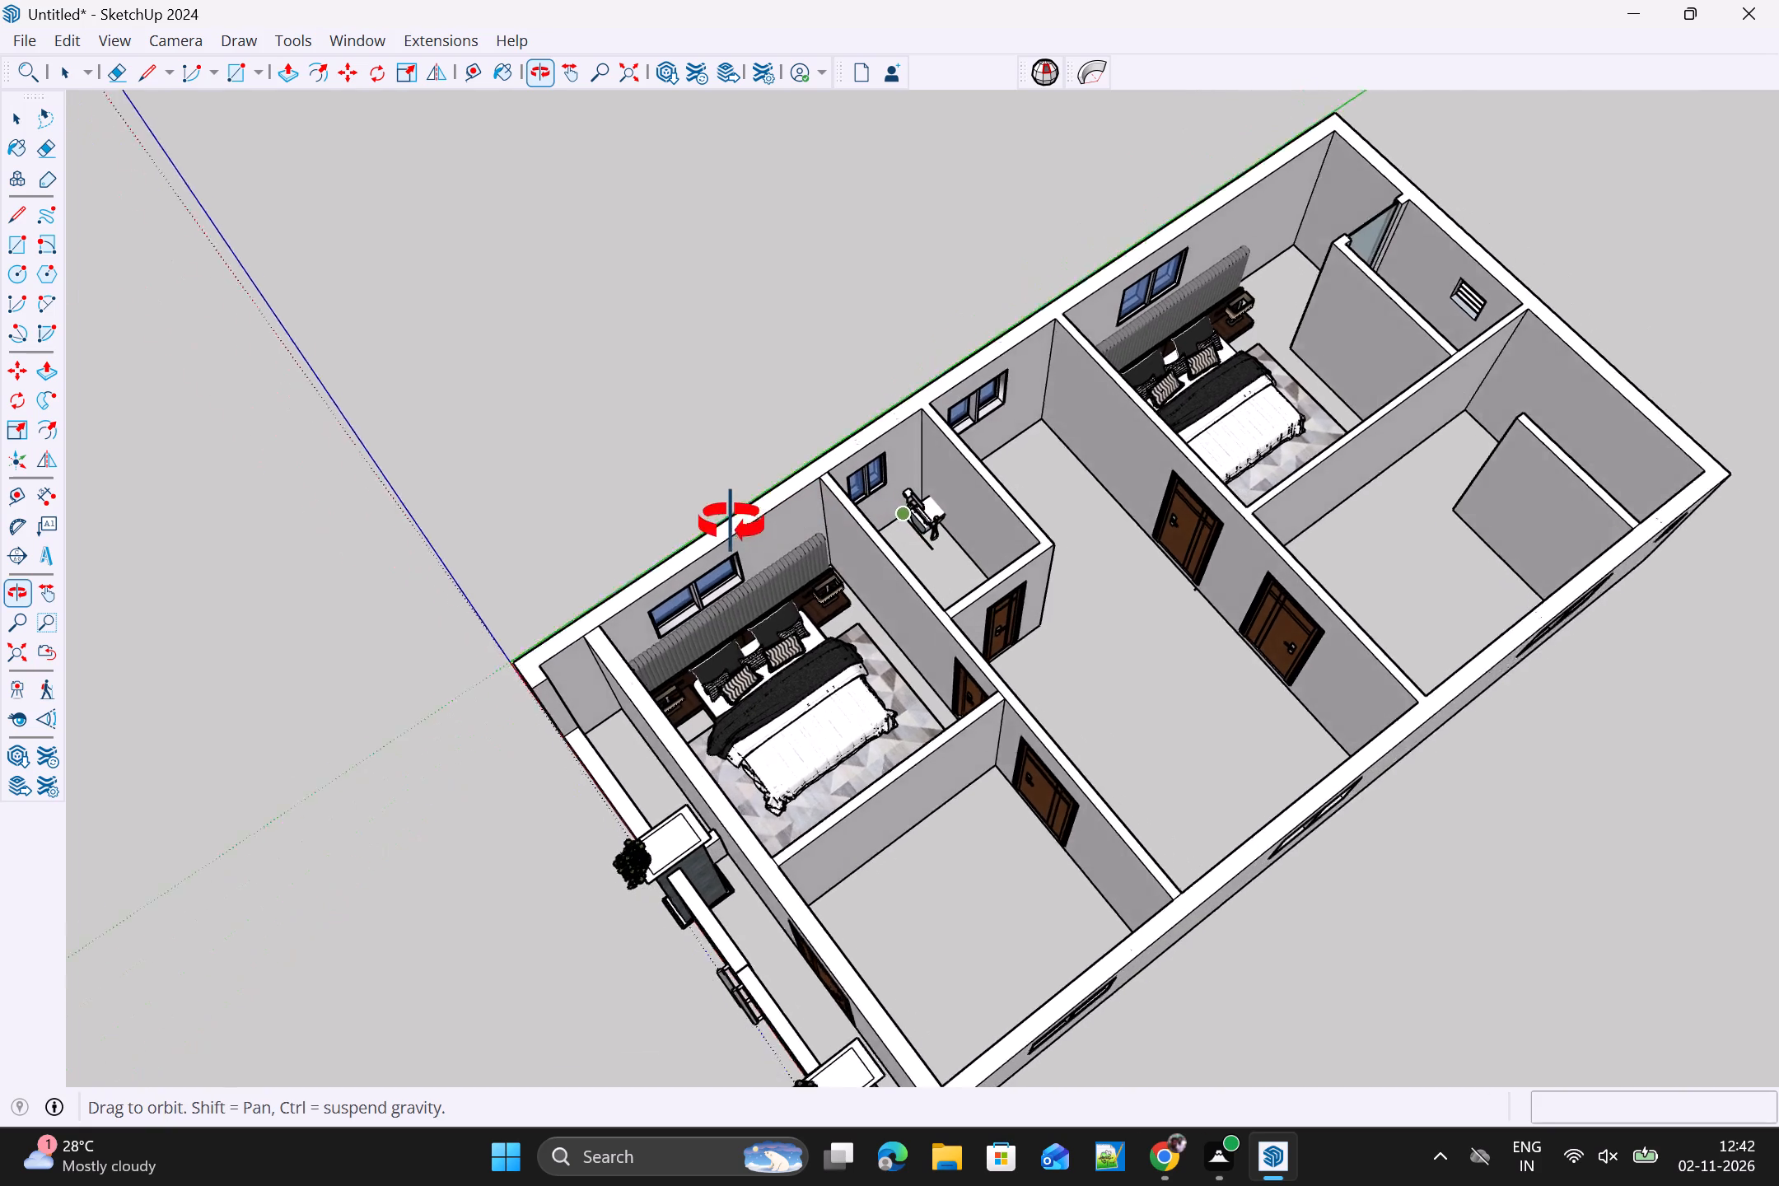
middle_drag(731, 523, 523, 594)
scroll(925, 507, up, 1)
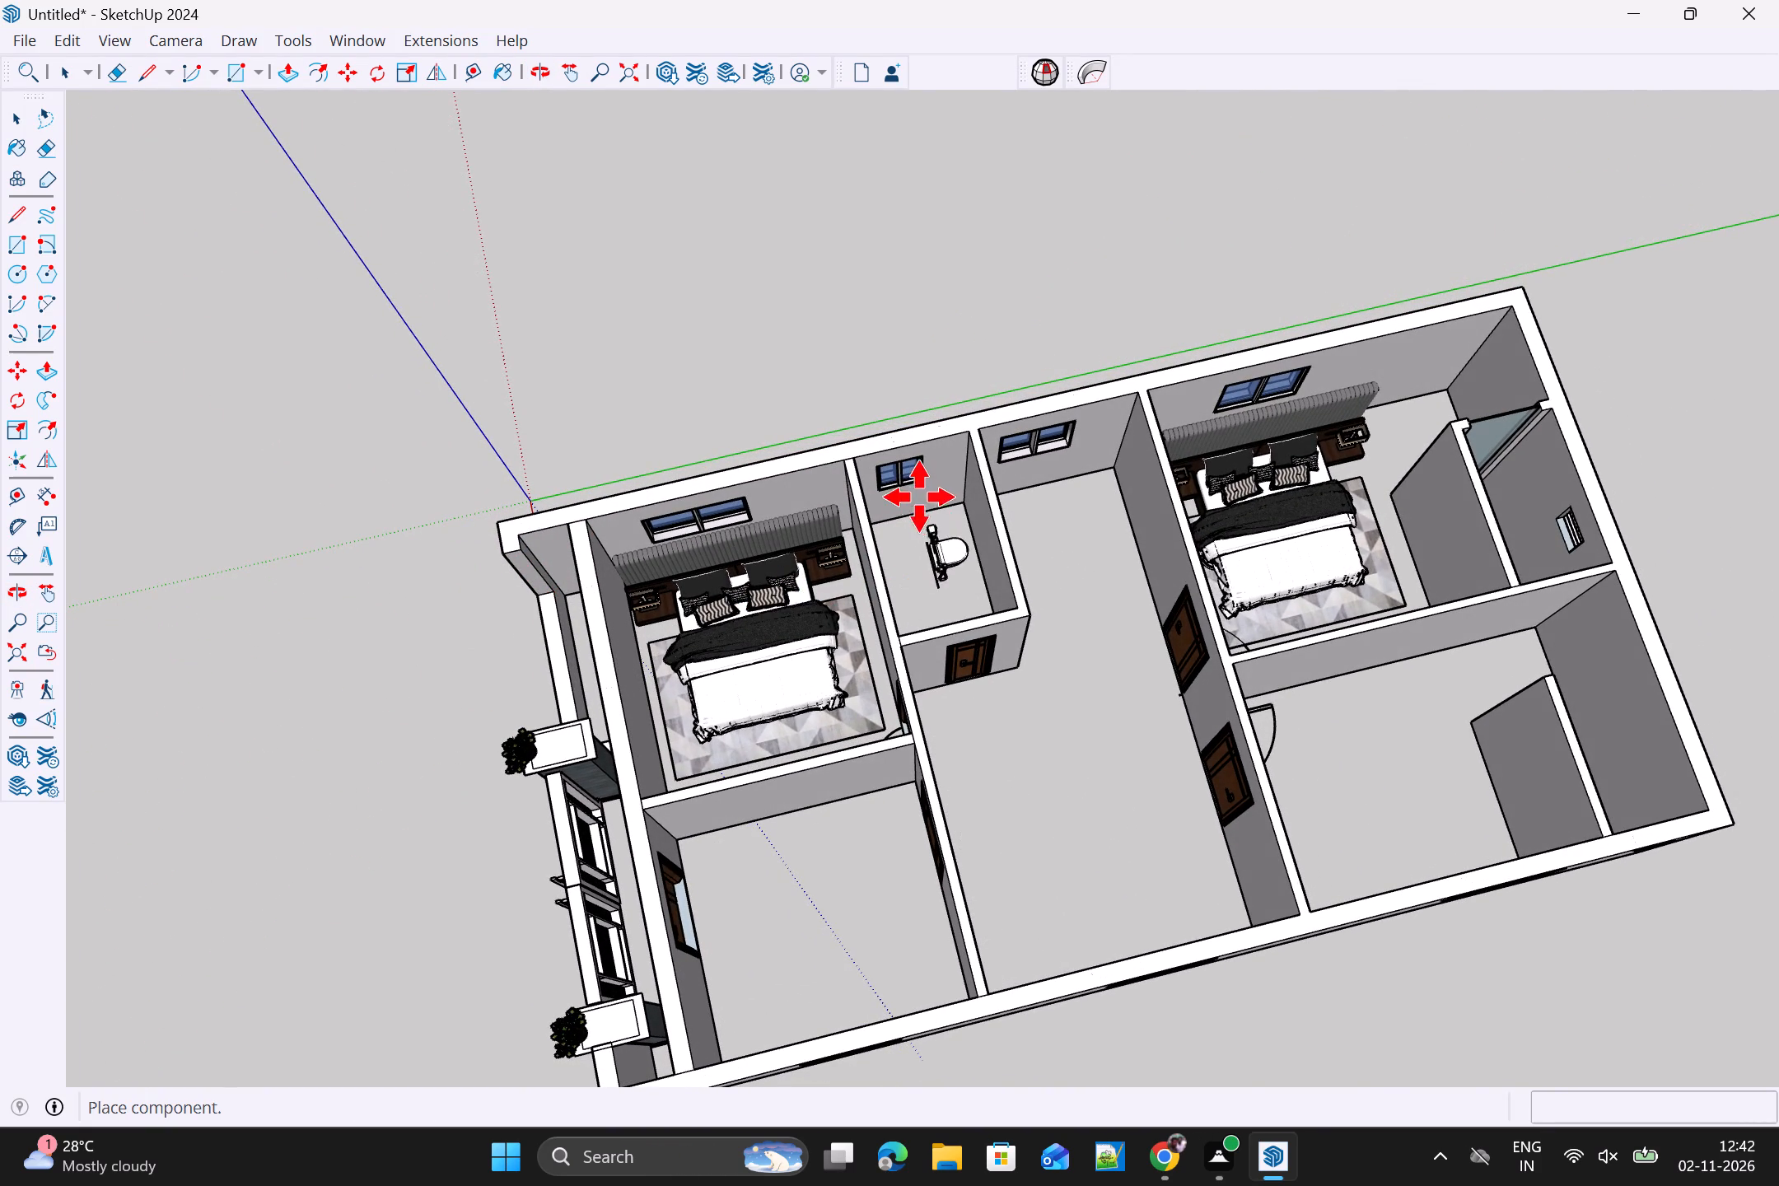
scroll(919, 497, up, 8)
scroll(940, 591, up, 1)
middle_drag(940, 591, 757, 611)
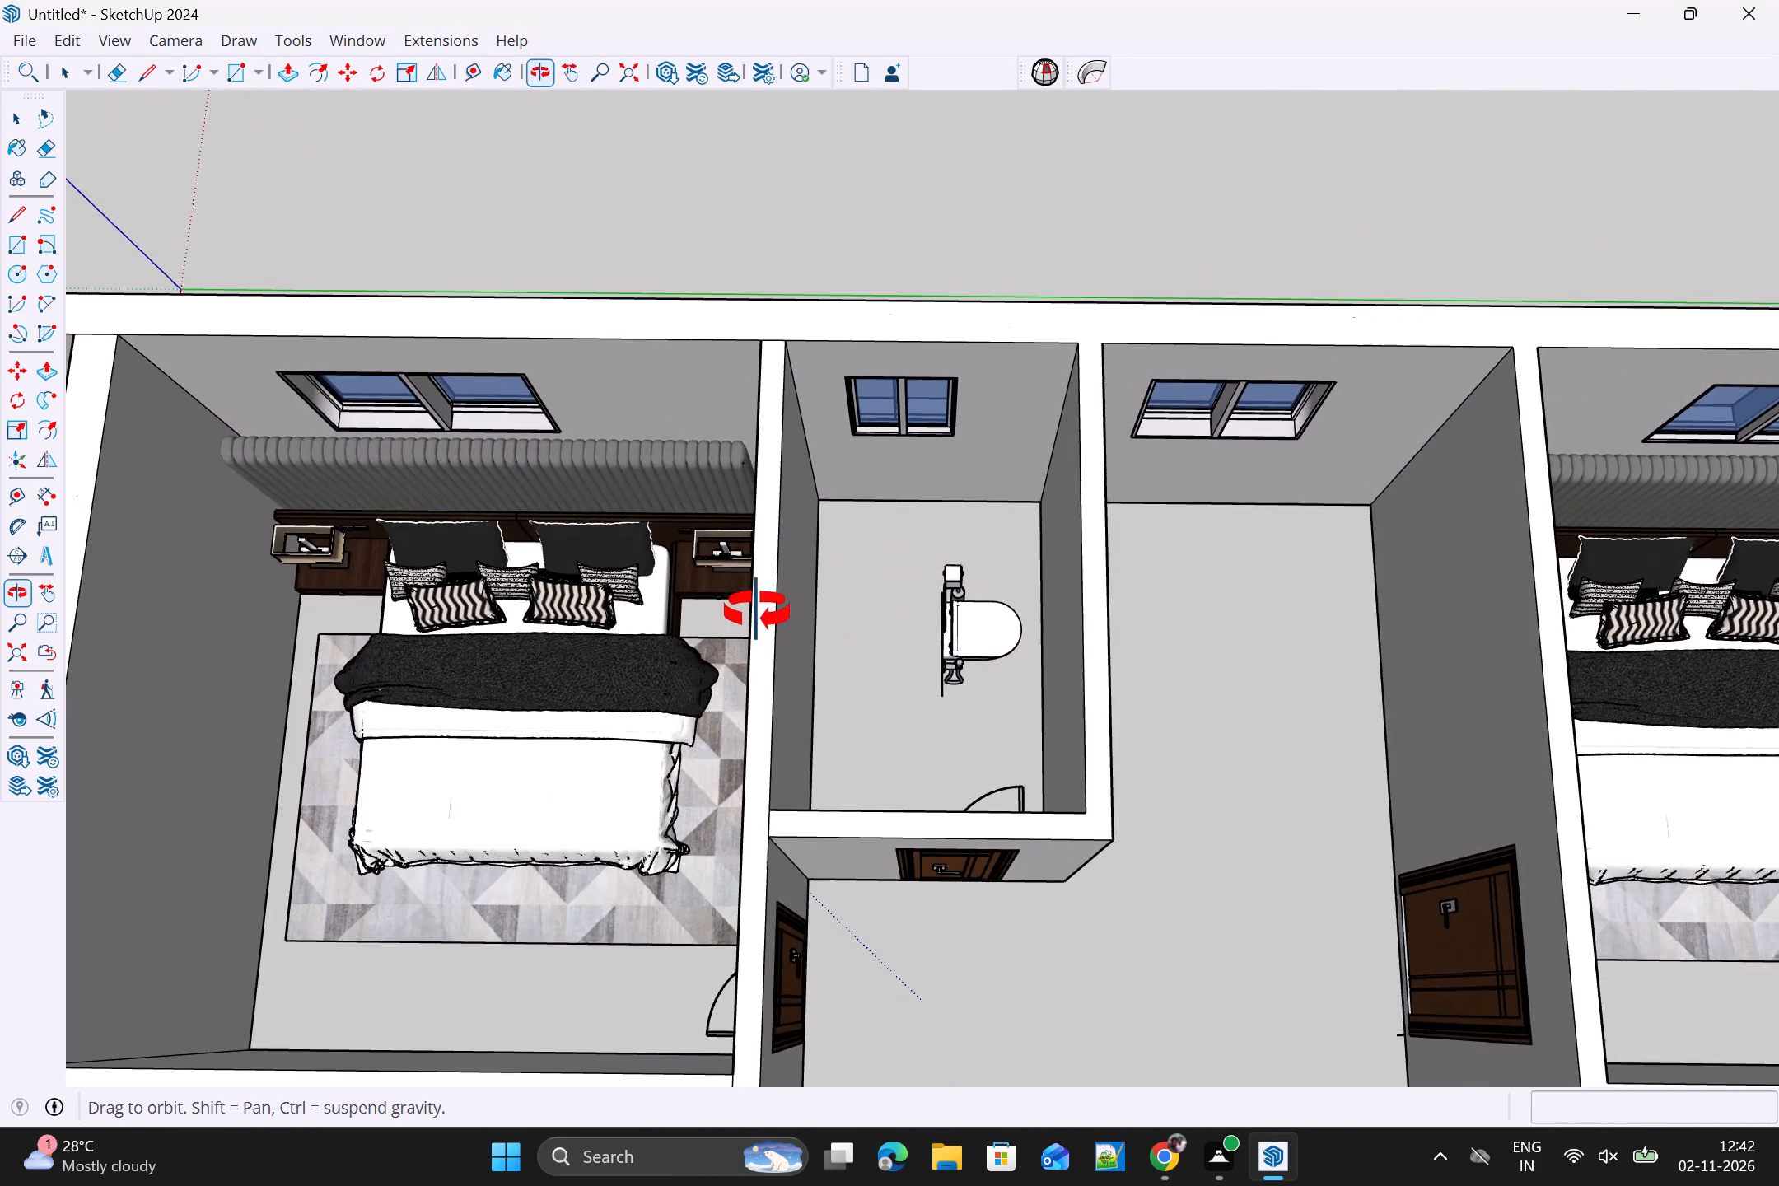
middle_drag(757, 611, 545, 544)
scroll(895, 529, up, 2)
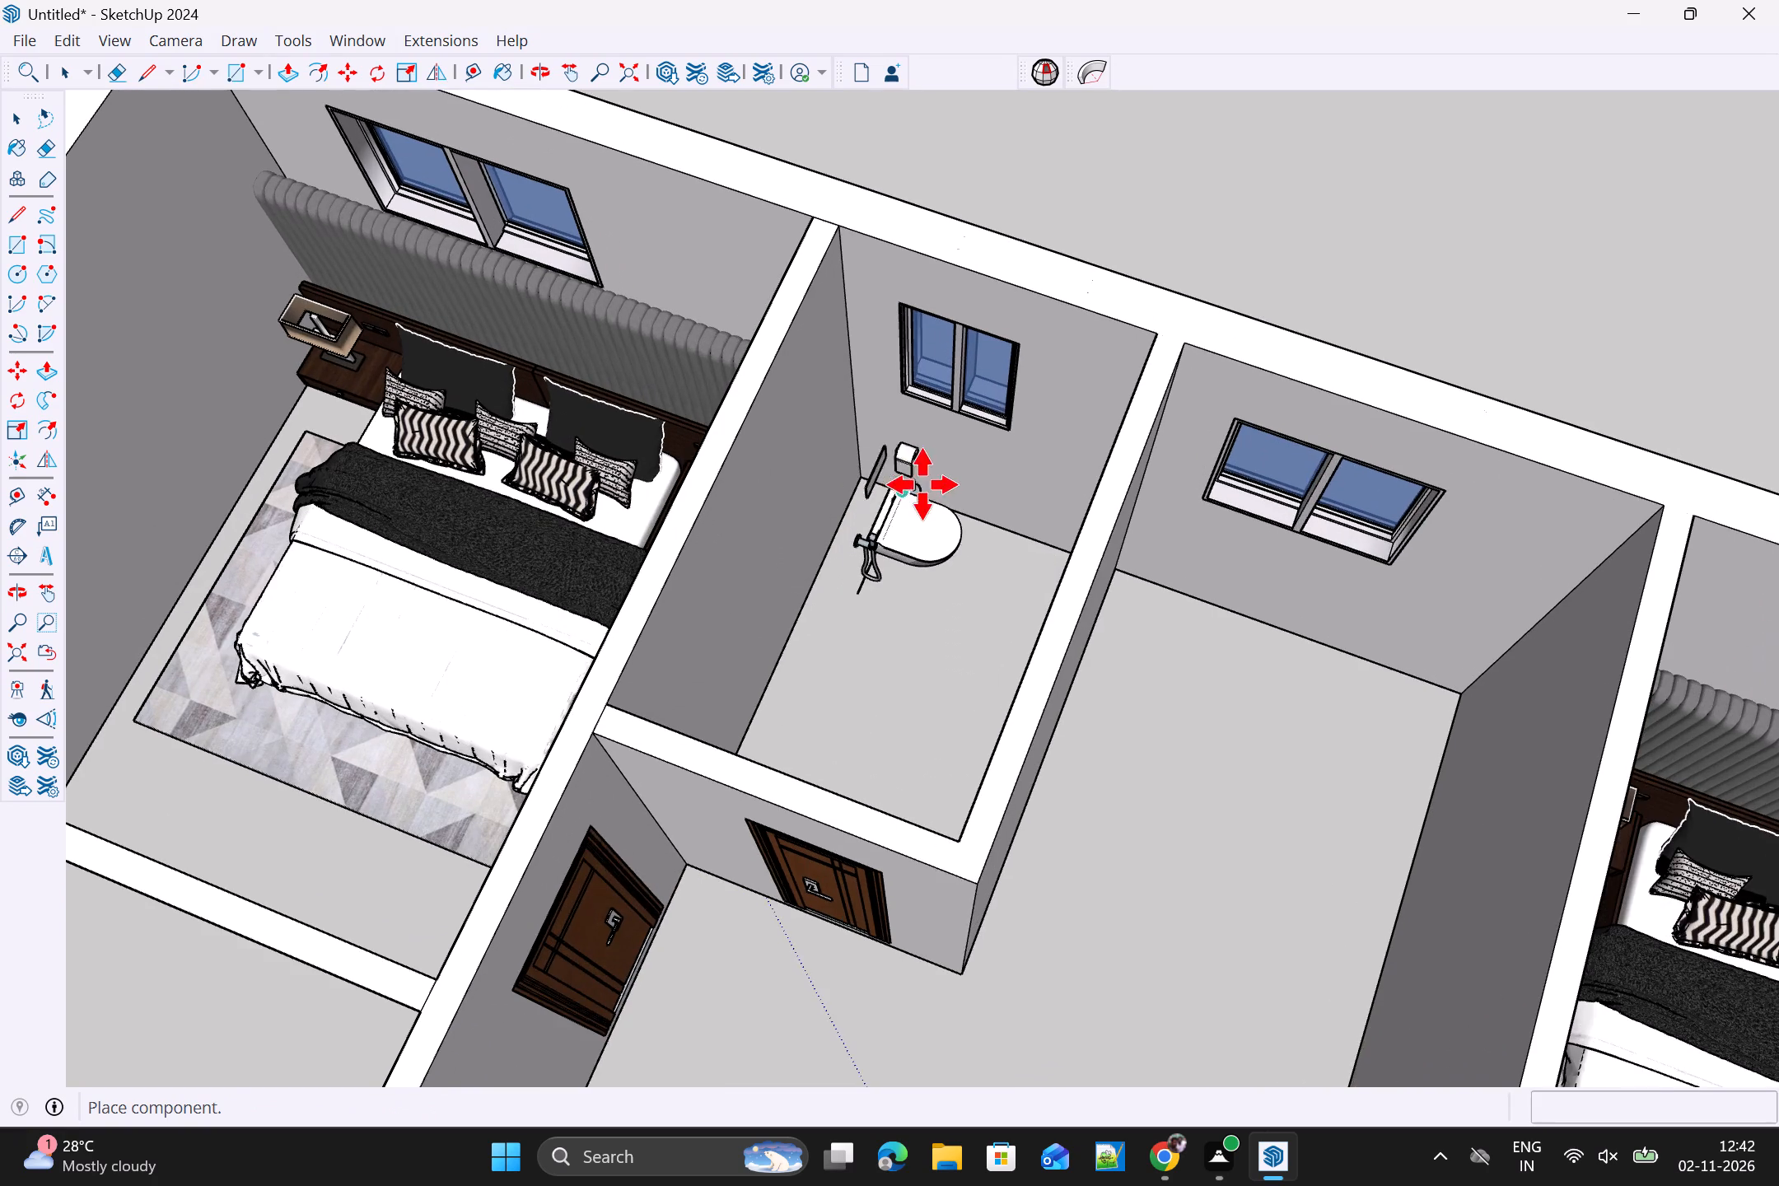
middle_drag(922, 483, 1025, 486)
scroll(922, 483, up, 1)
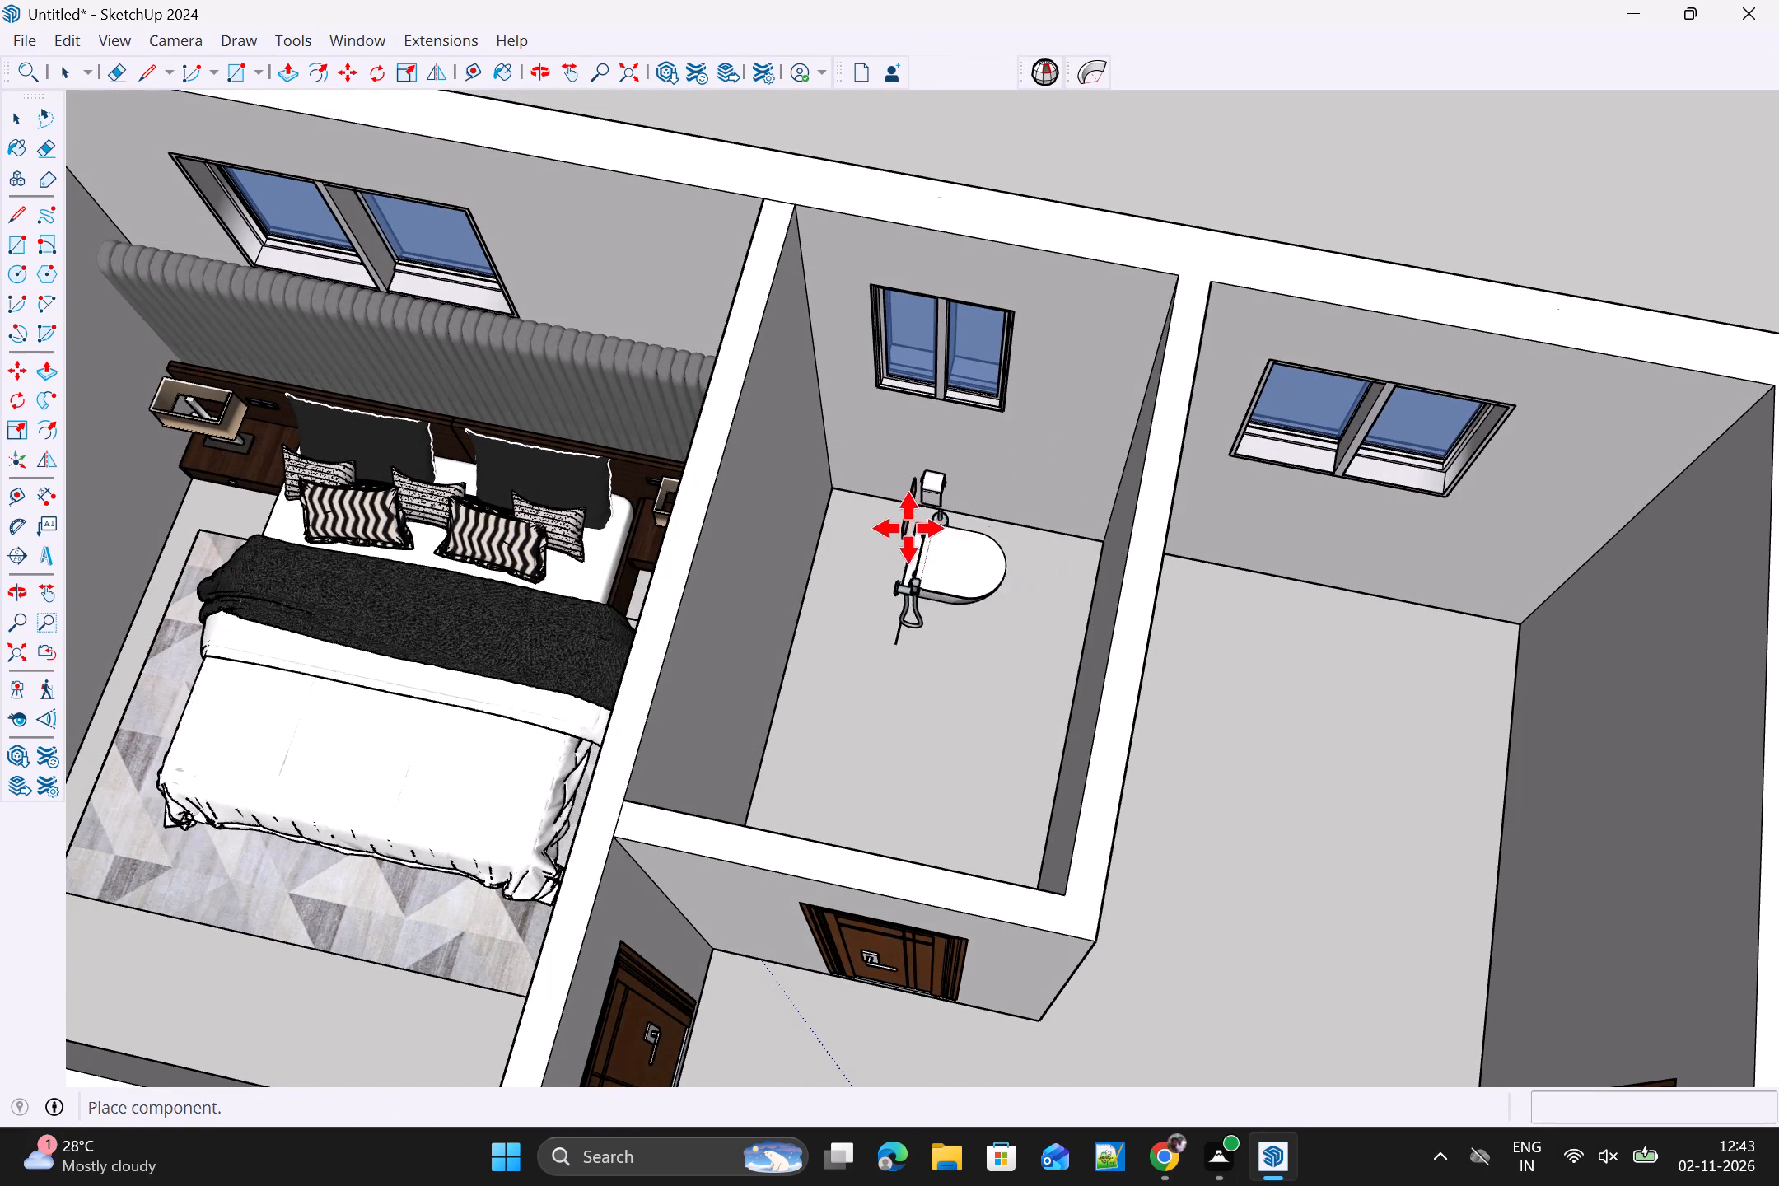
click(908, 529)
Rotate the toilet set 90 degrees on the floor plane about its lower box corner, so its back faces the window wall.
middle_drag(986, 583, 989, 539)
key(q)
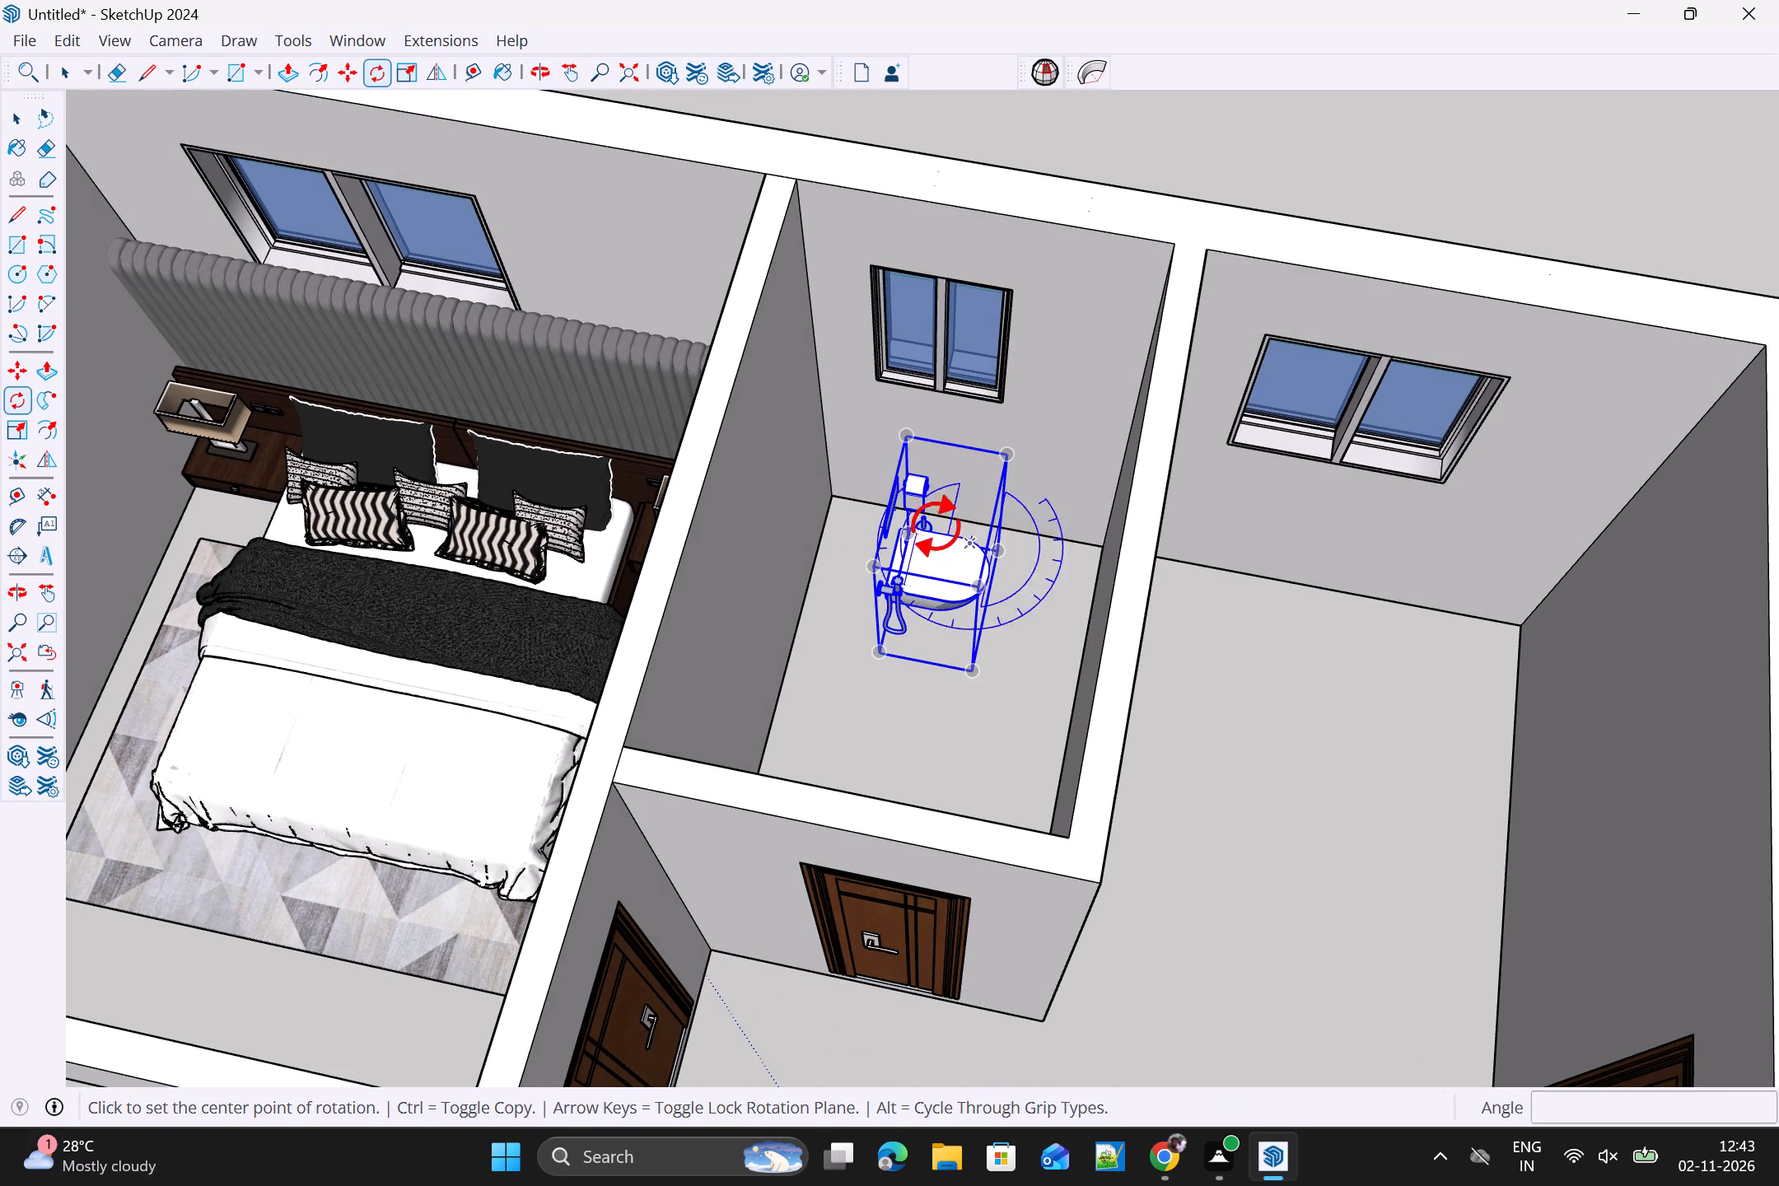
click(960, 676)
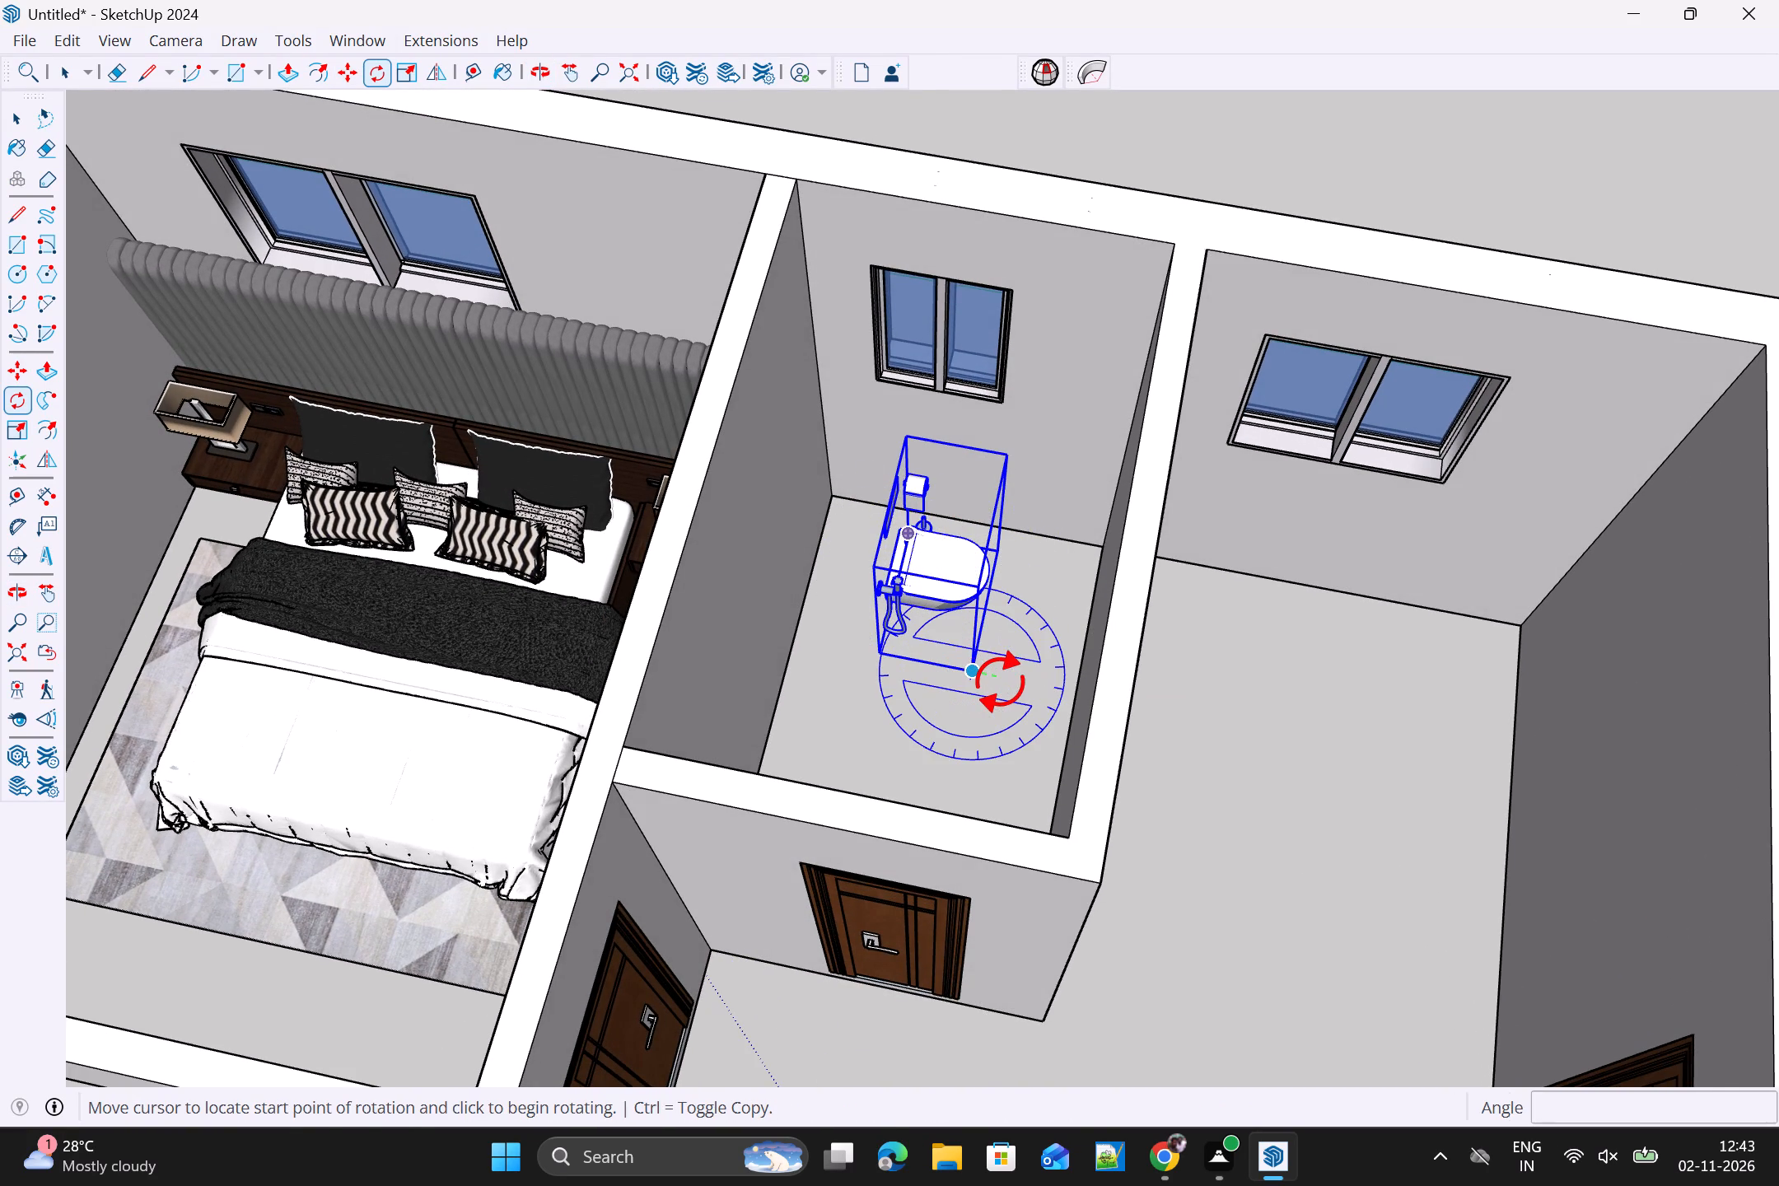
click(1000, 682)
click(1005, 681)
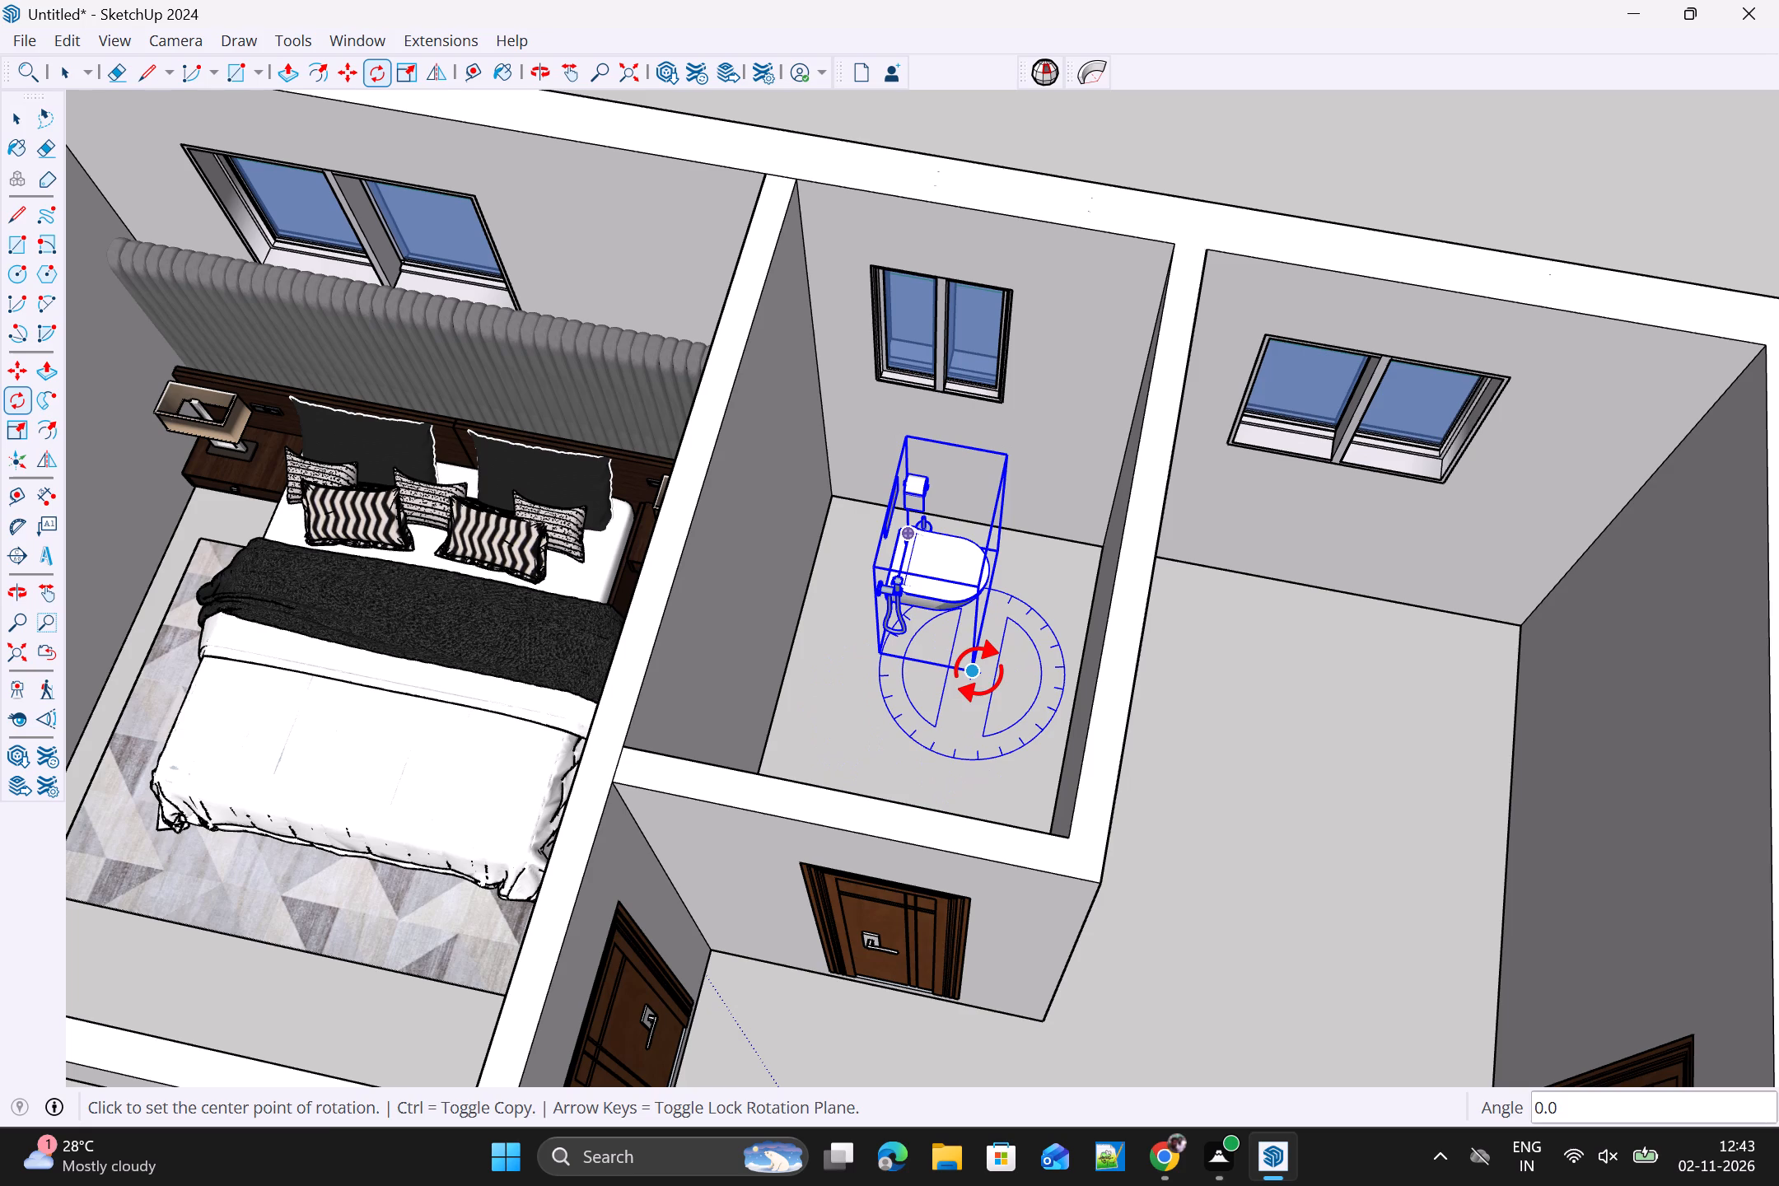
click(978, 671)
click(1003, 667)
click(1003, 667)
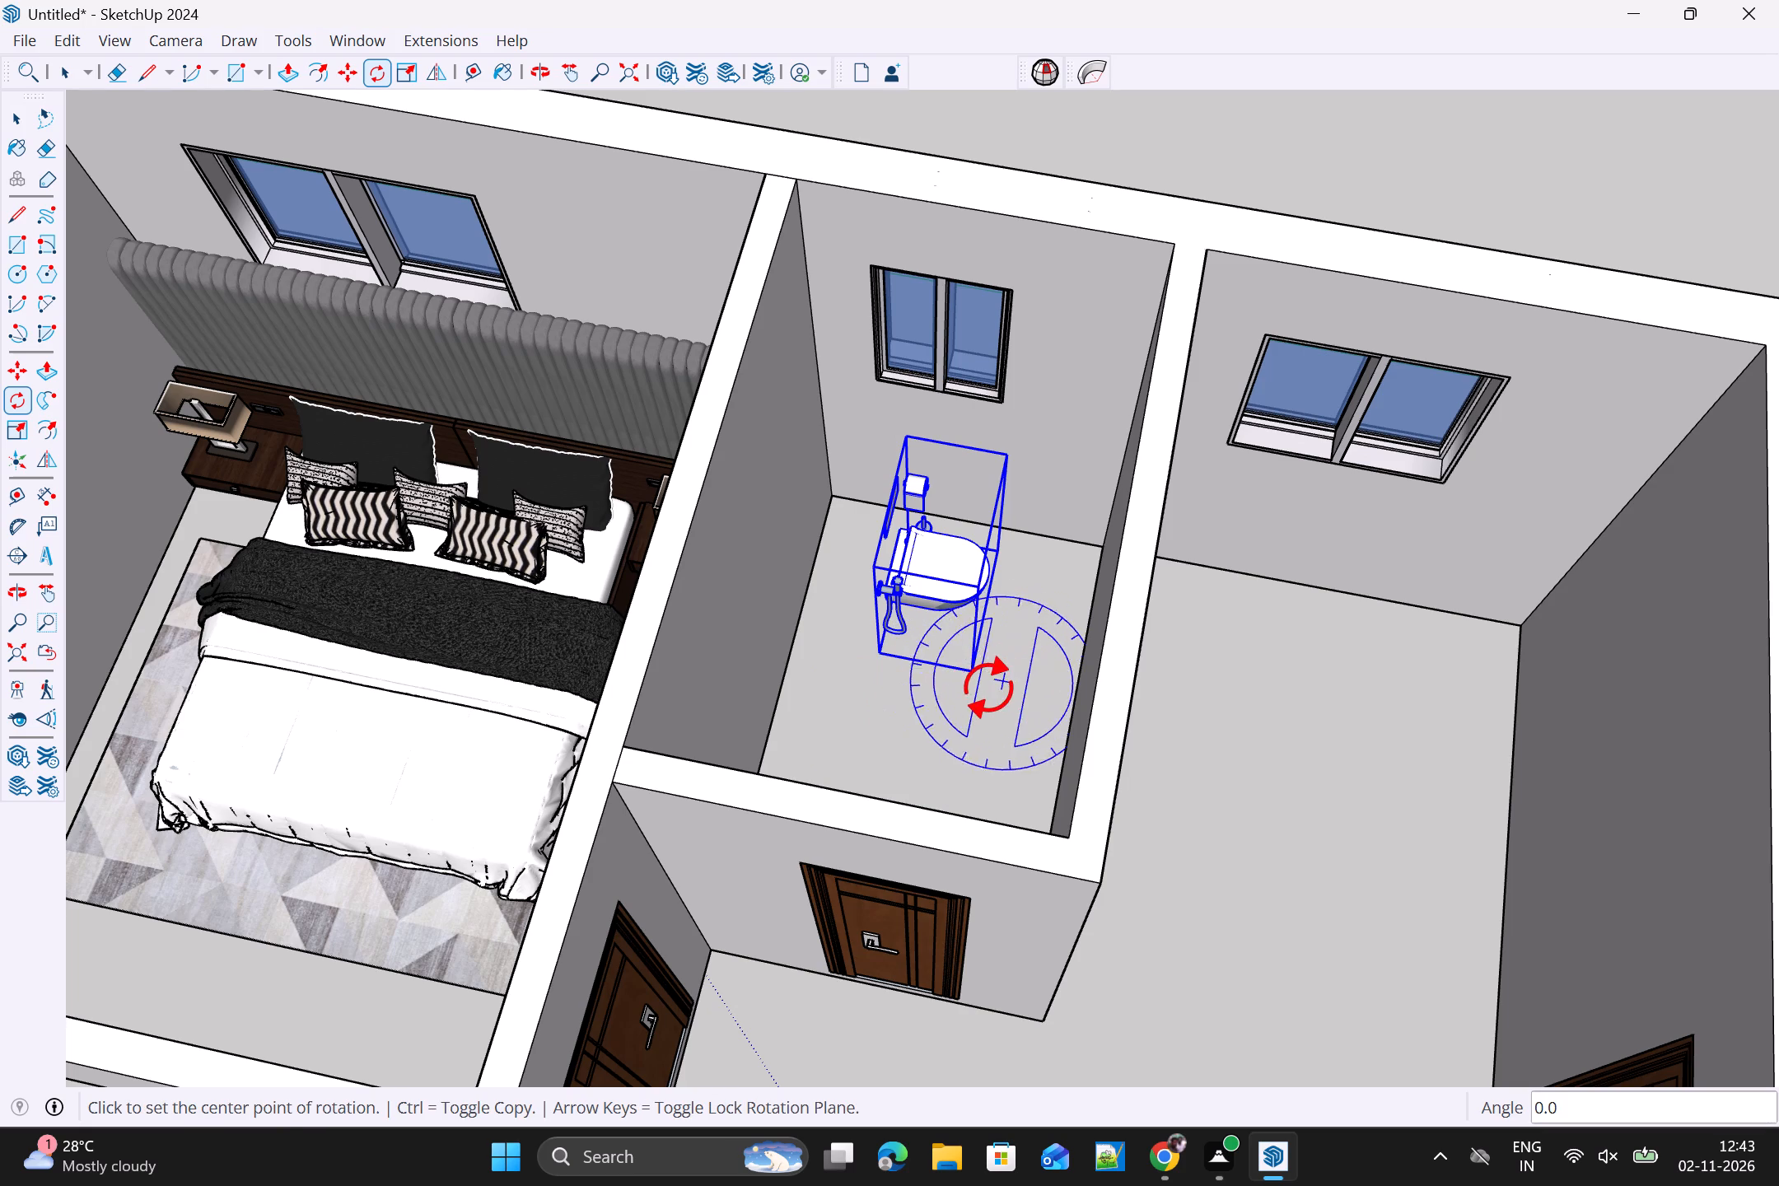
click(983, 670)
click(1007, 670)
click(1007, 670)
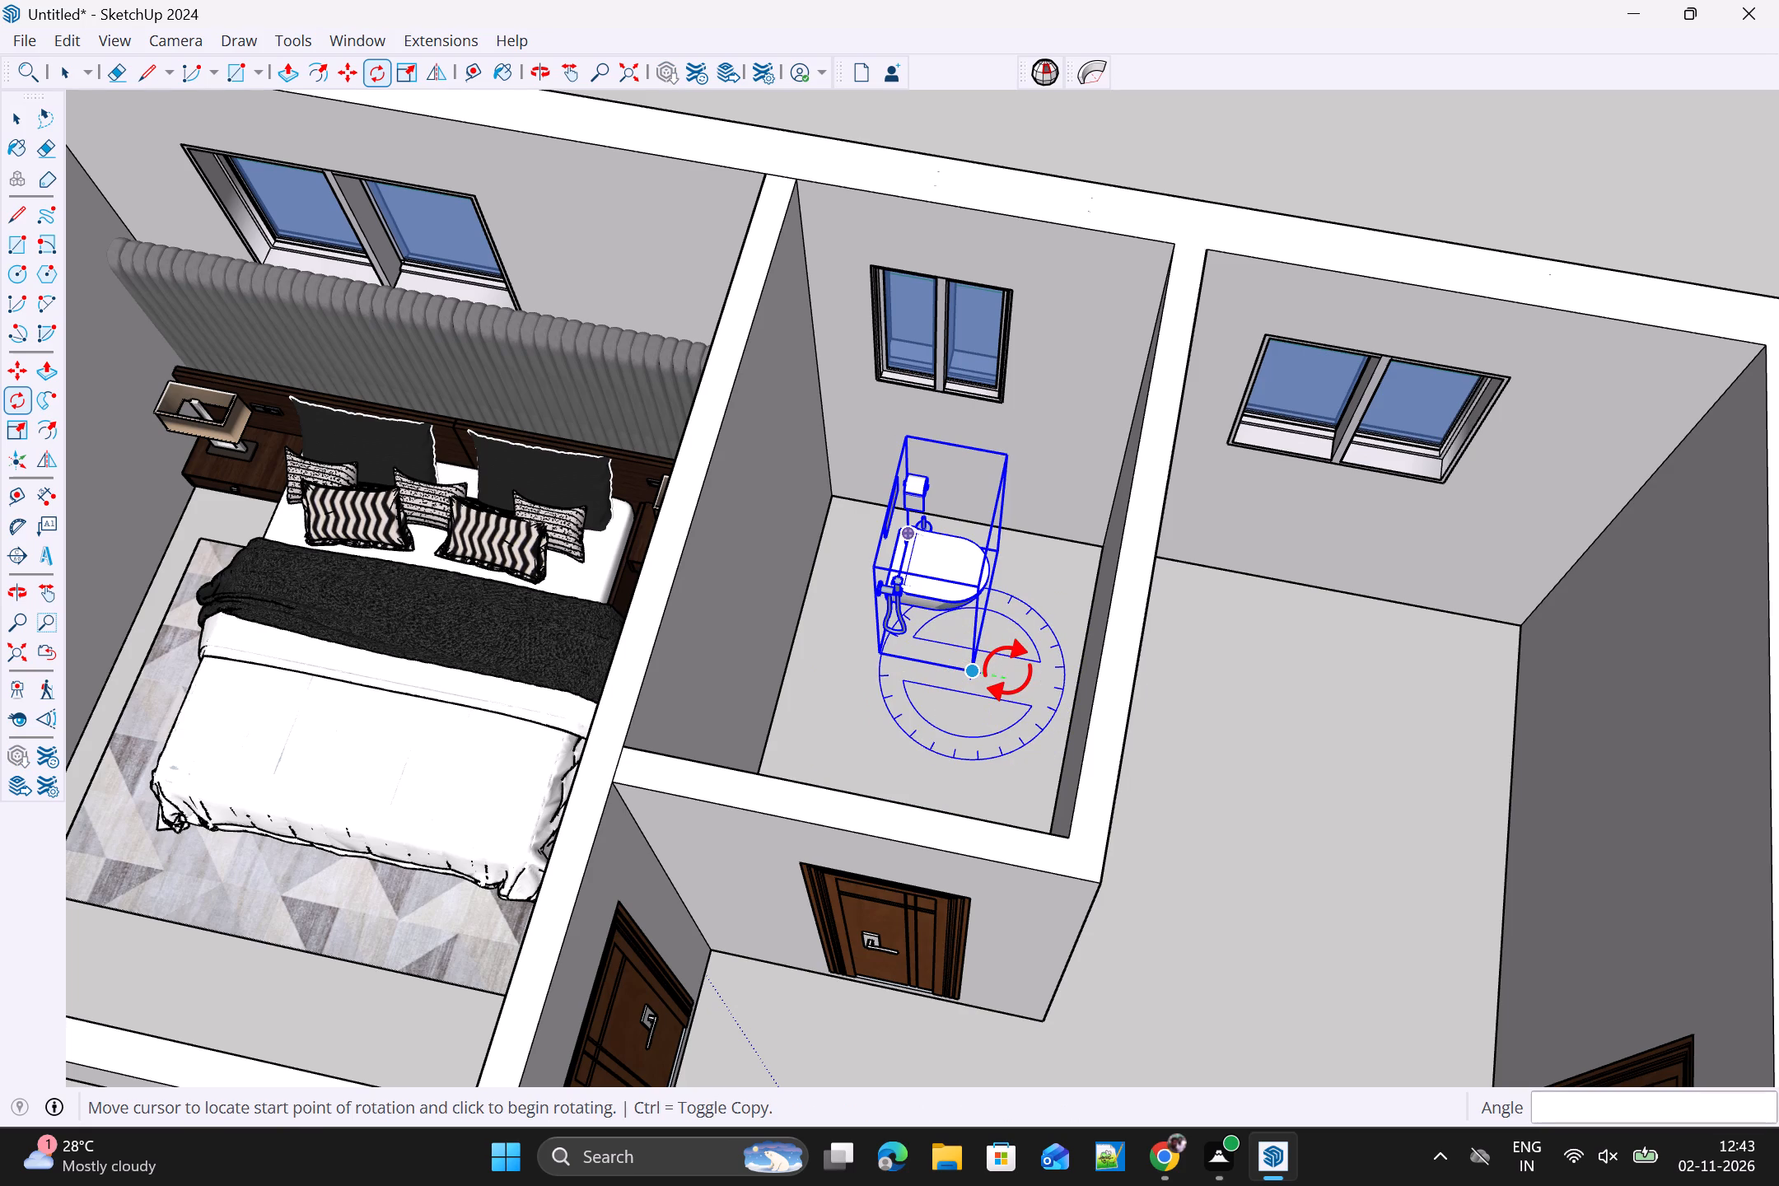
click(971, 677)
click(1001, 676)
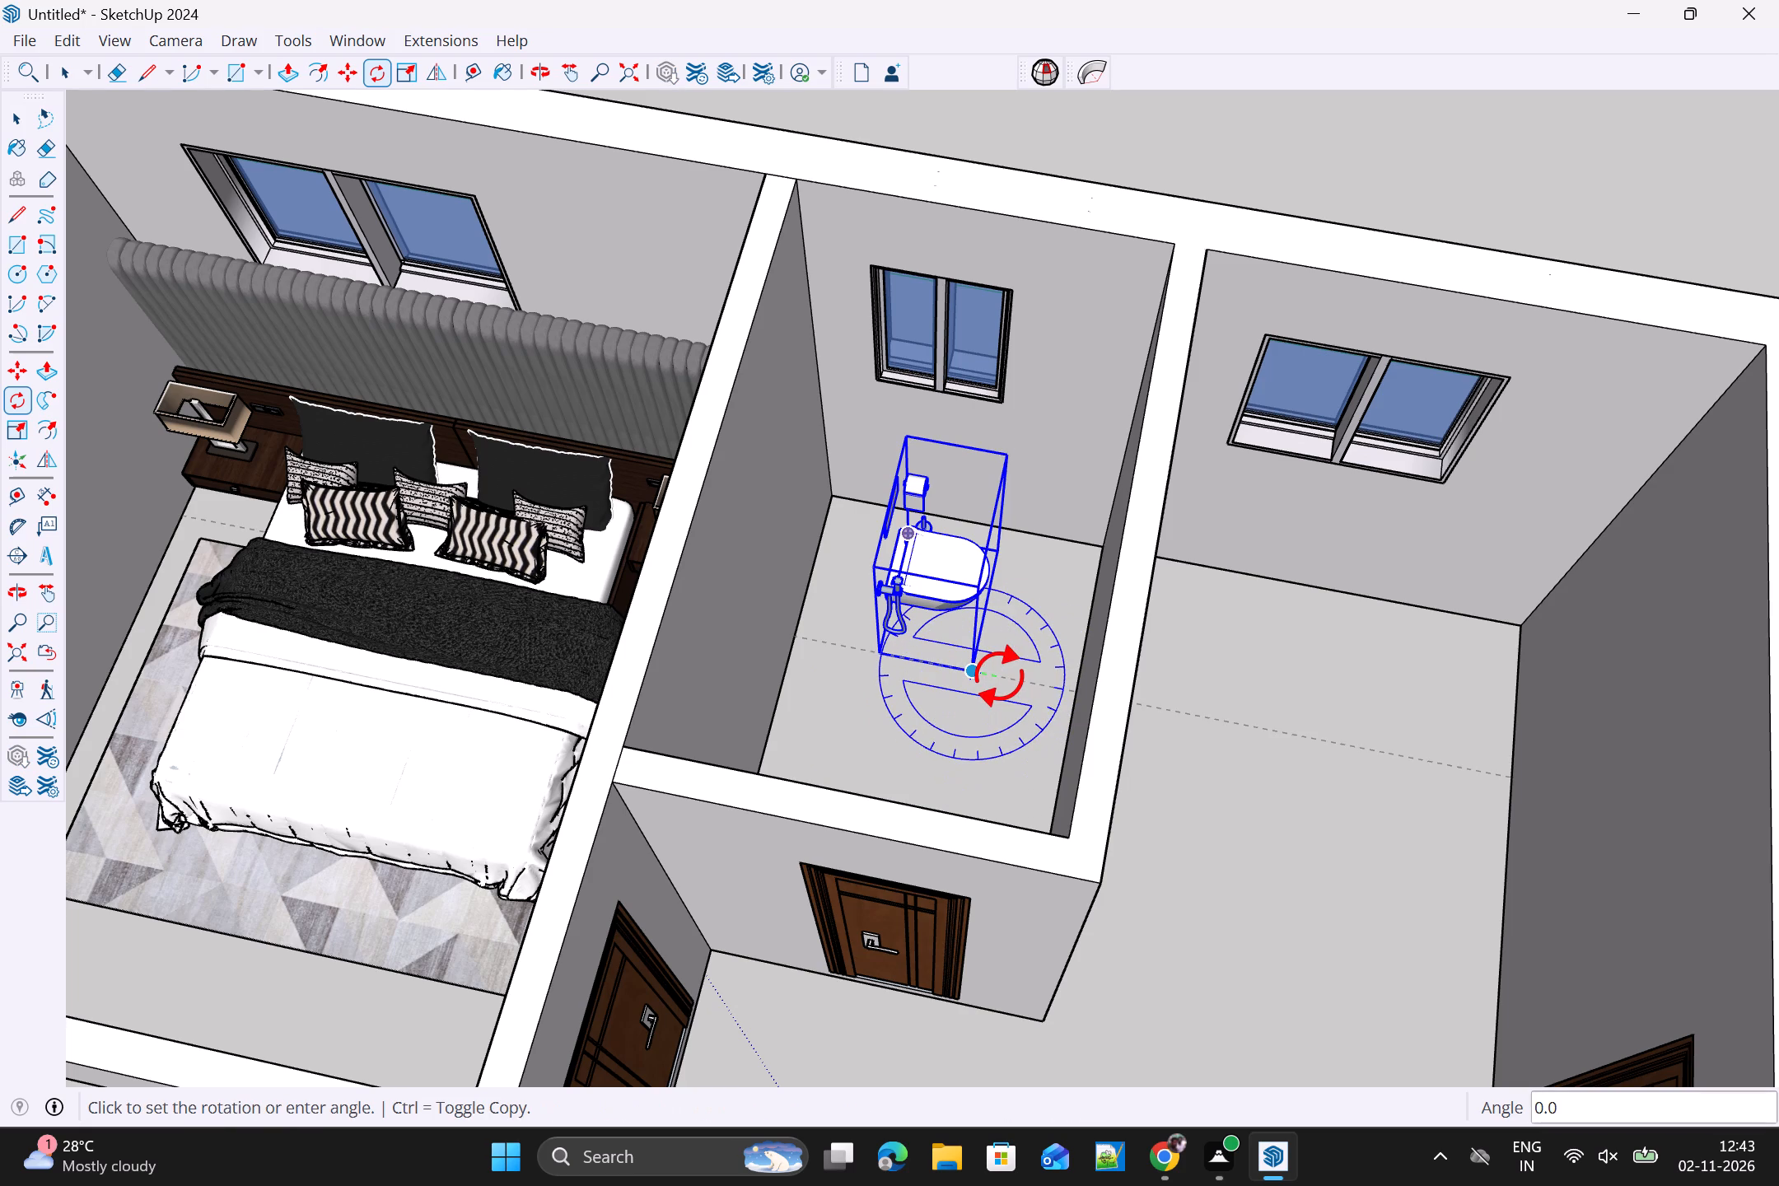
drag(999, 676, 955, 717)
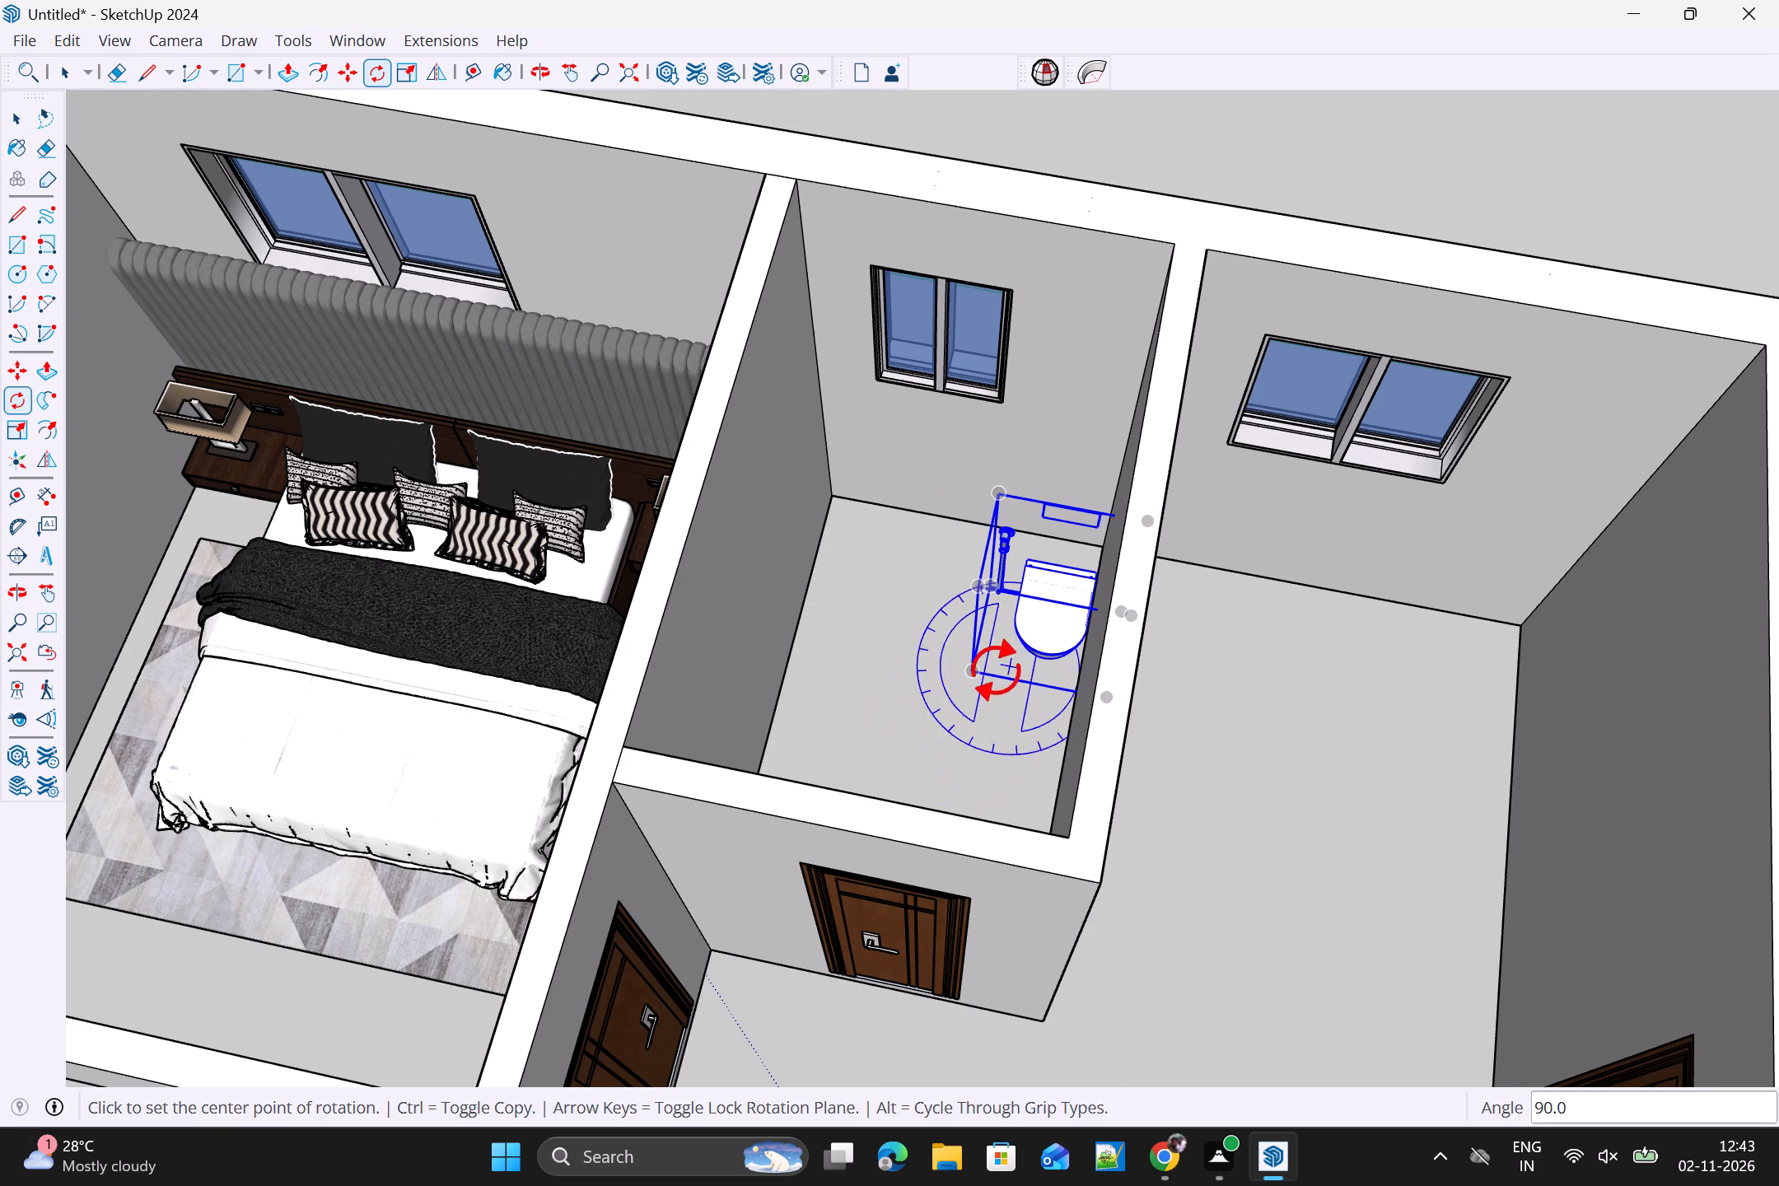
Move the toilet set by its upper back corner onto the bathroom's window wall, just below the window.
scroll(991, 682, up, 1)
middle_drag(991, 684, 1418, 749)
scroll(991, 598, up, 7)
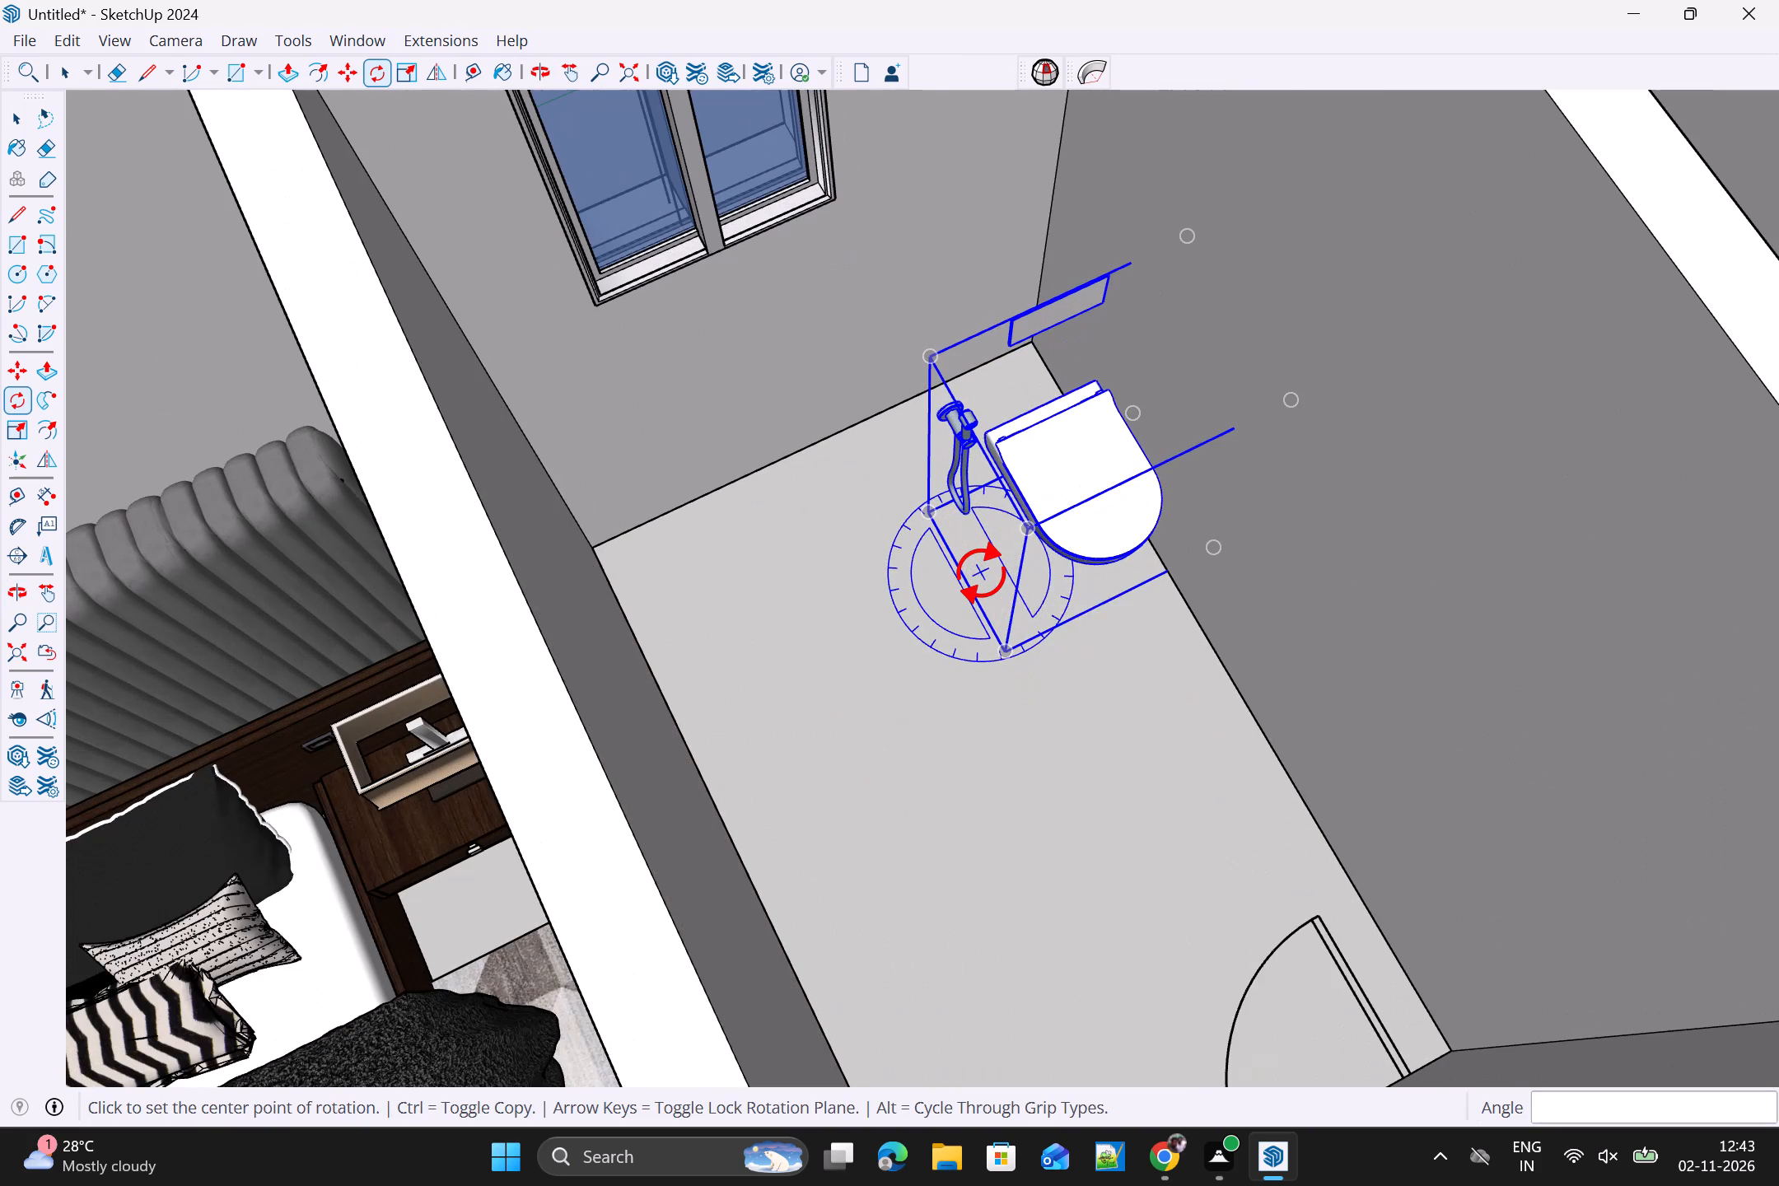
key(m)
scroll(960, 318, up, 4)
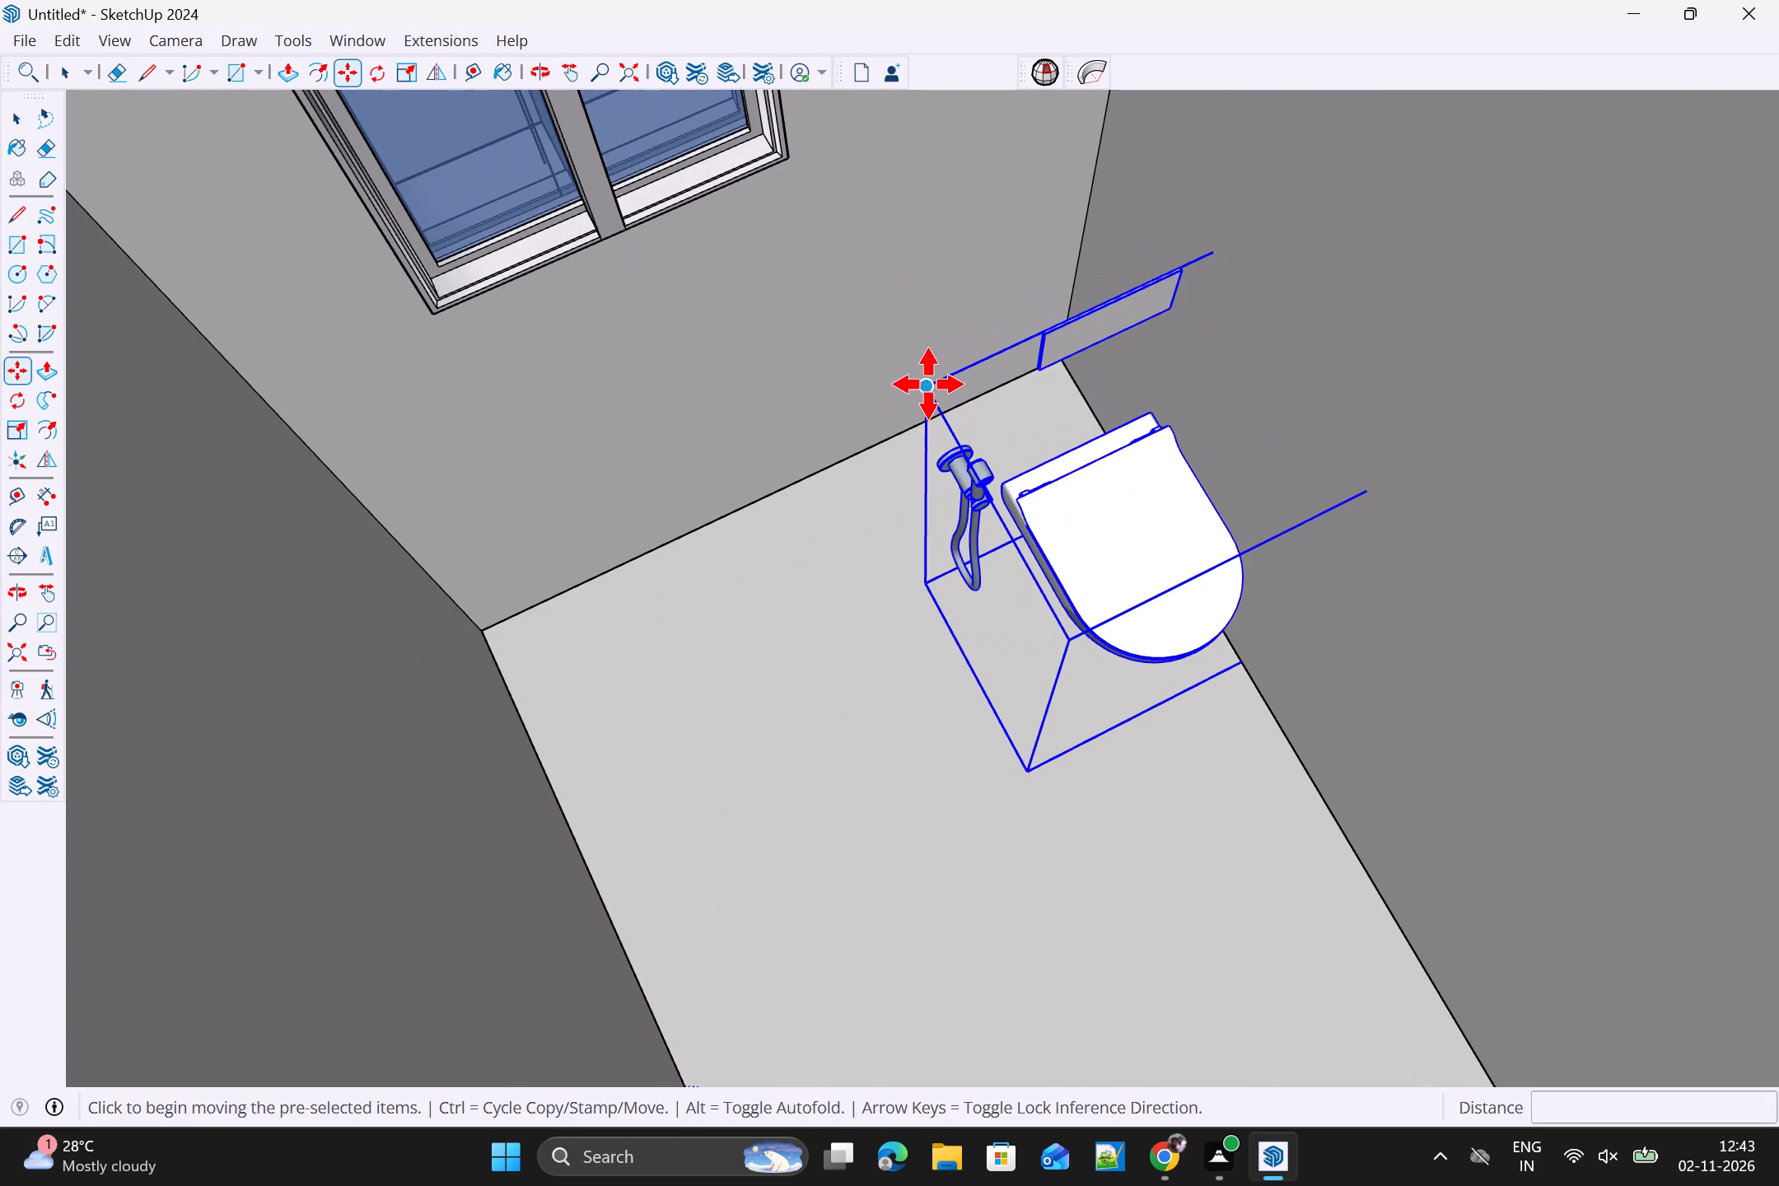
click(928, 384)
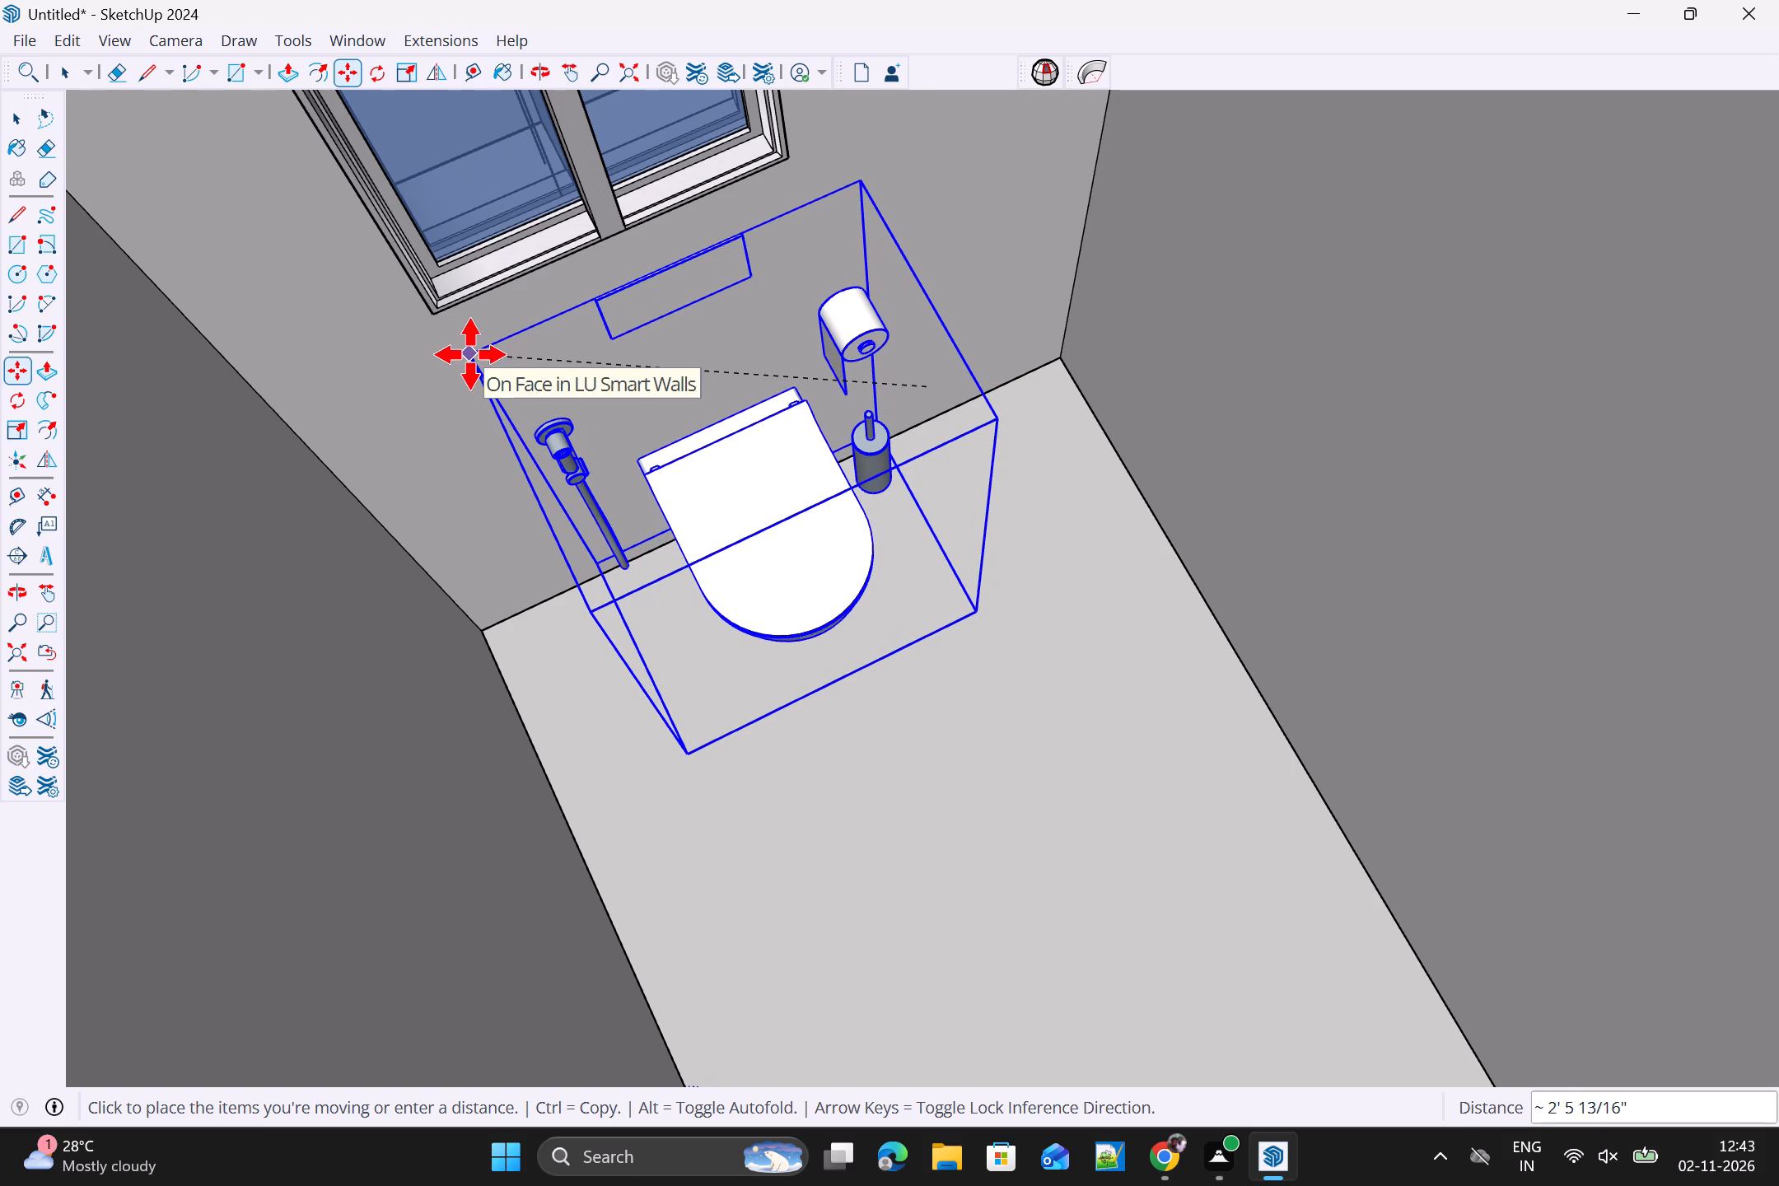
click(470, 354)
Copy the toilet set and paste it at the partition of the rear bedroom's attached bathroom with the glass door.
middle_drag(991, 459, 779, 324)
scroll(973, 369, down, 10)
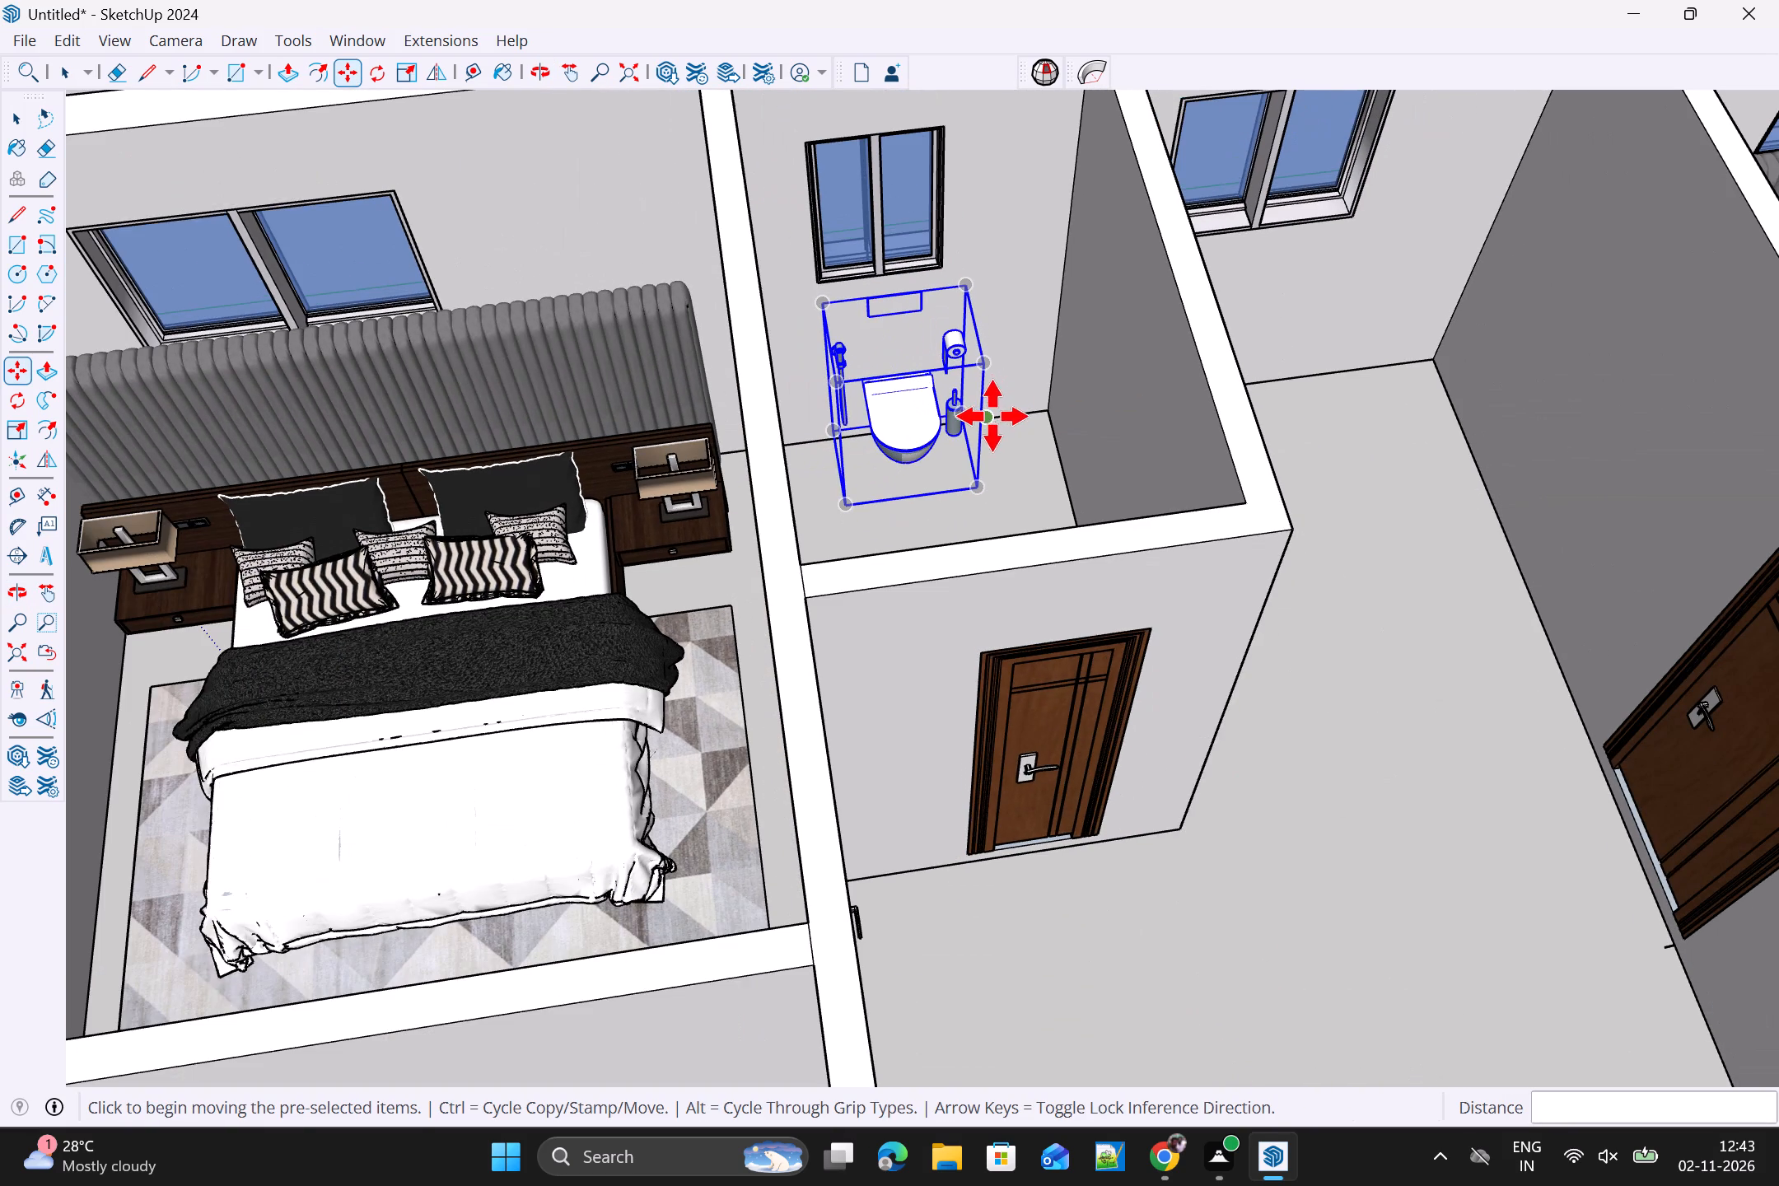
key(ctrl+c)
scroll(1001, 409, down, 10)
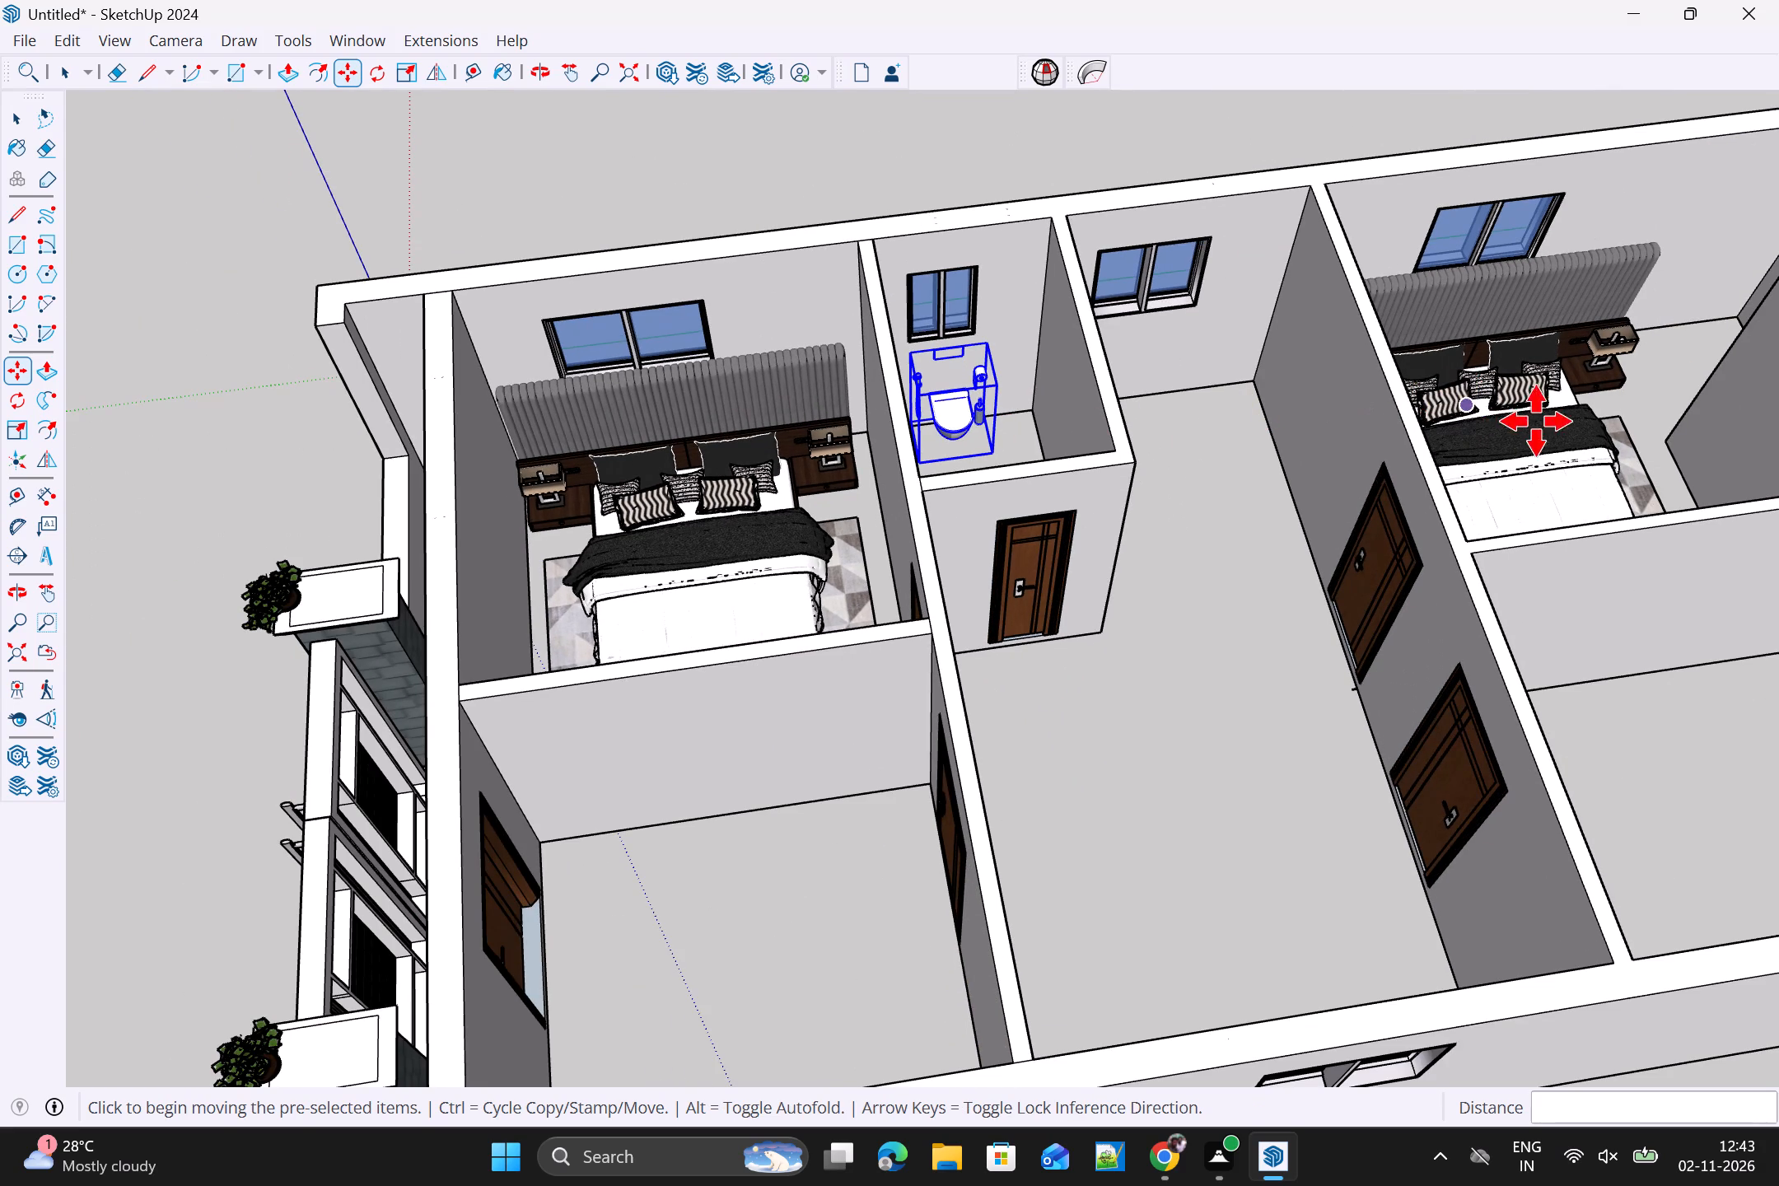
shift+middle_drag(1548, 410, 754, 474)
middle_drag(1062, 572, 396, 815)
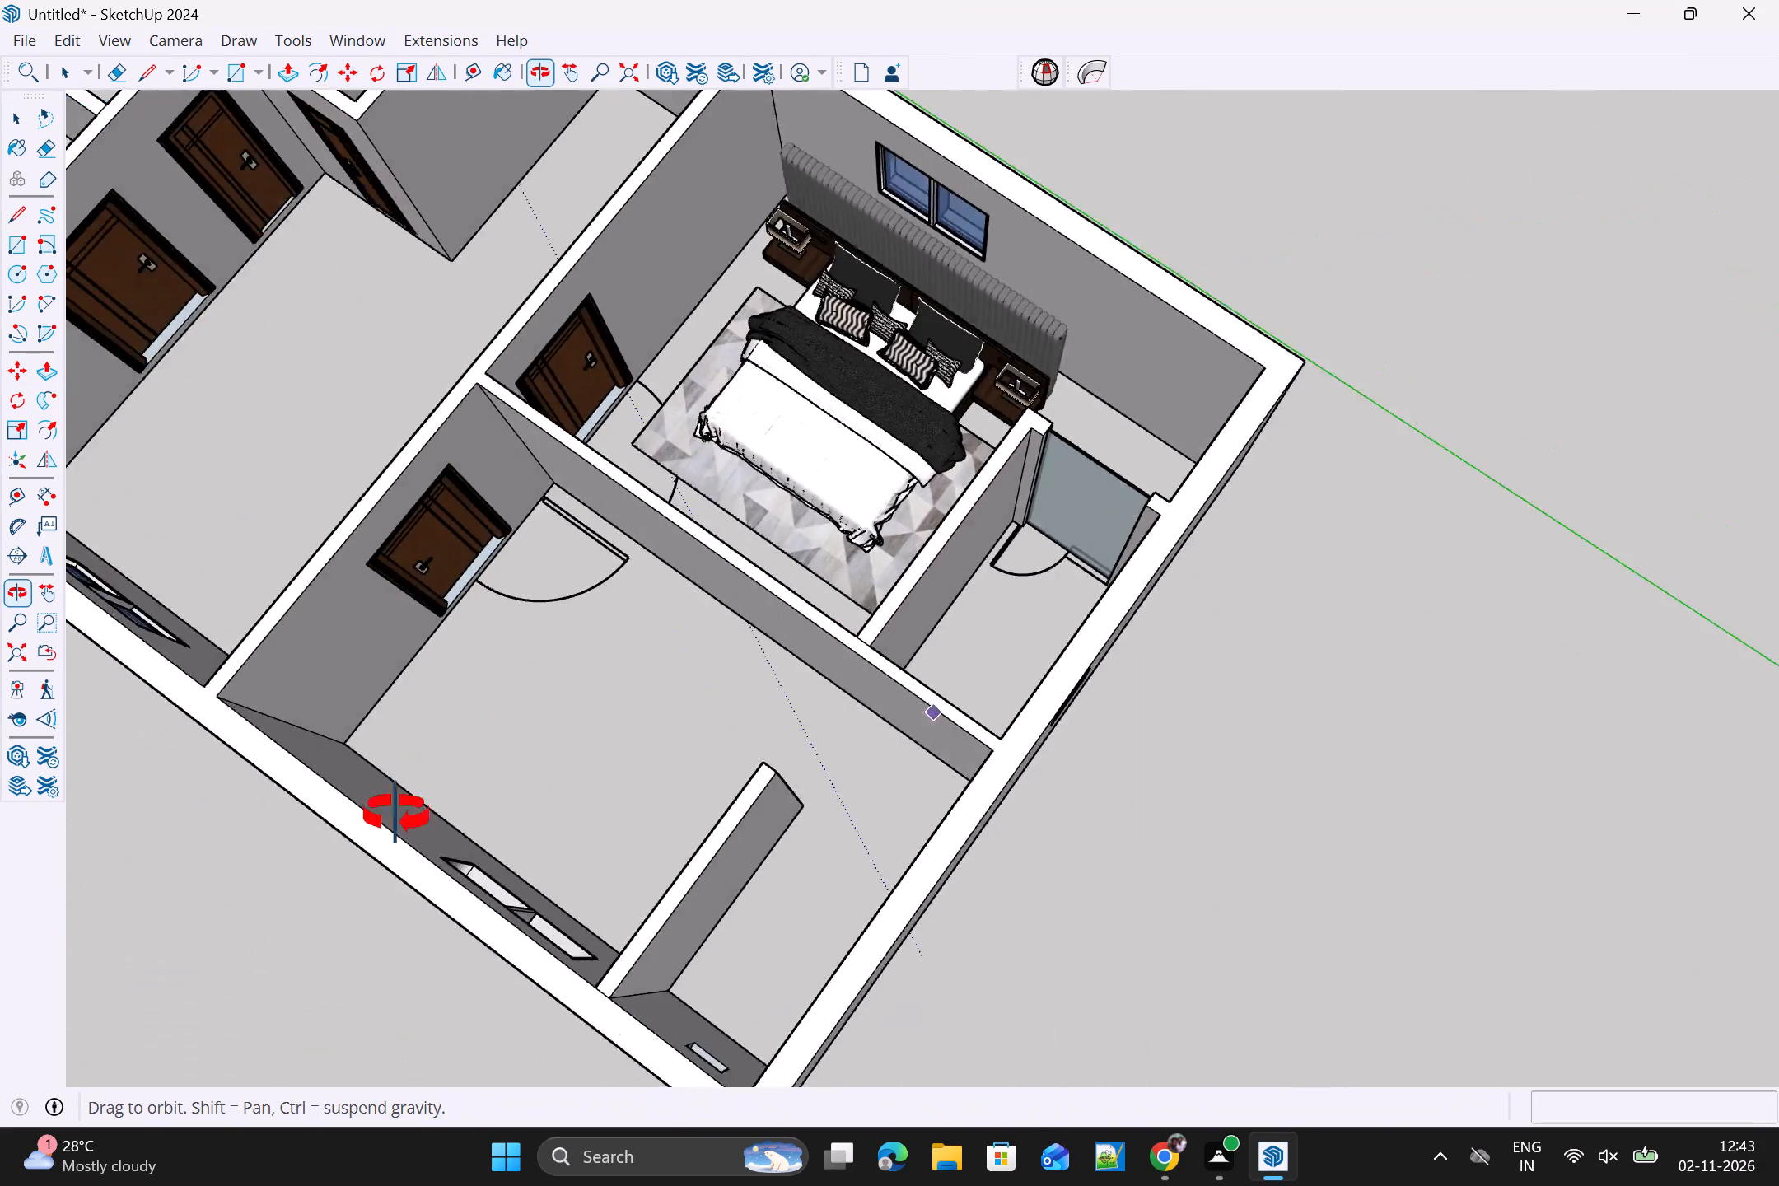
middle_drag(396, 815, 0, 817)
middle_drag(766, 768, 266, 775)
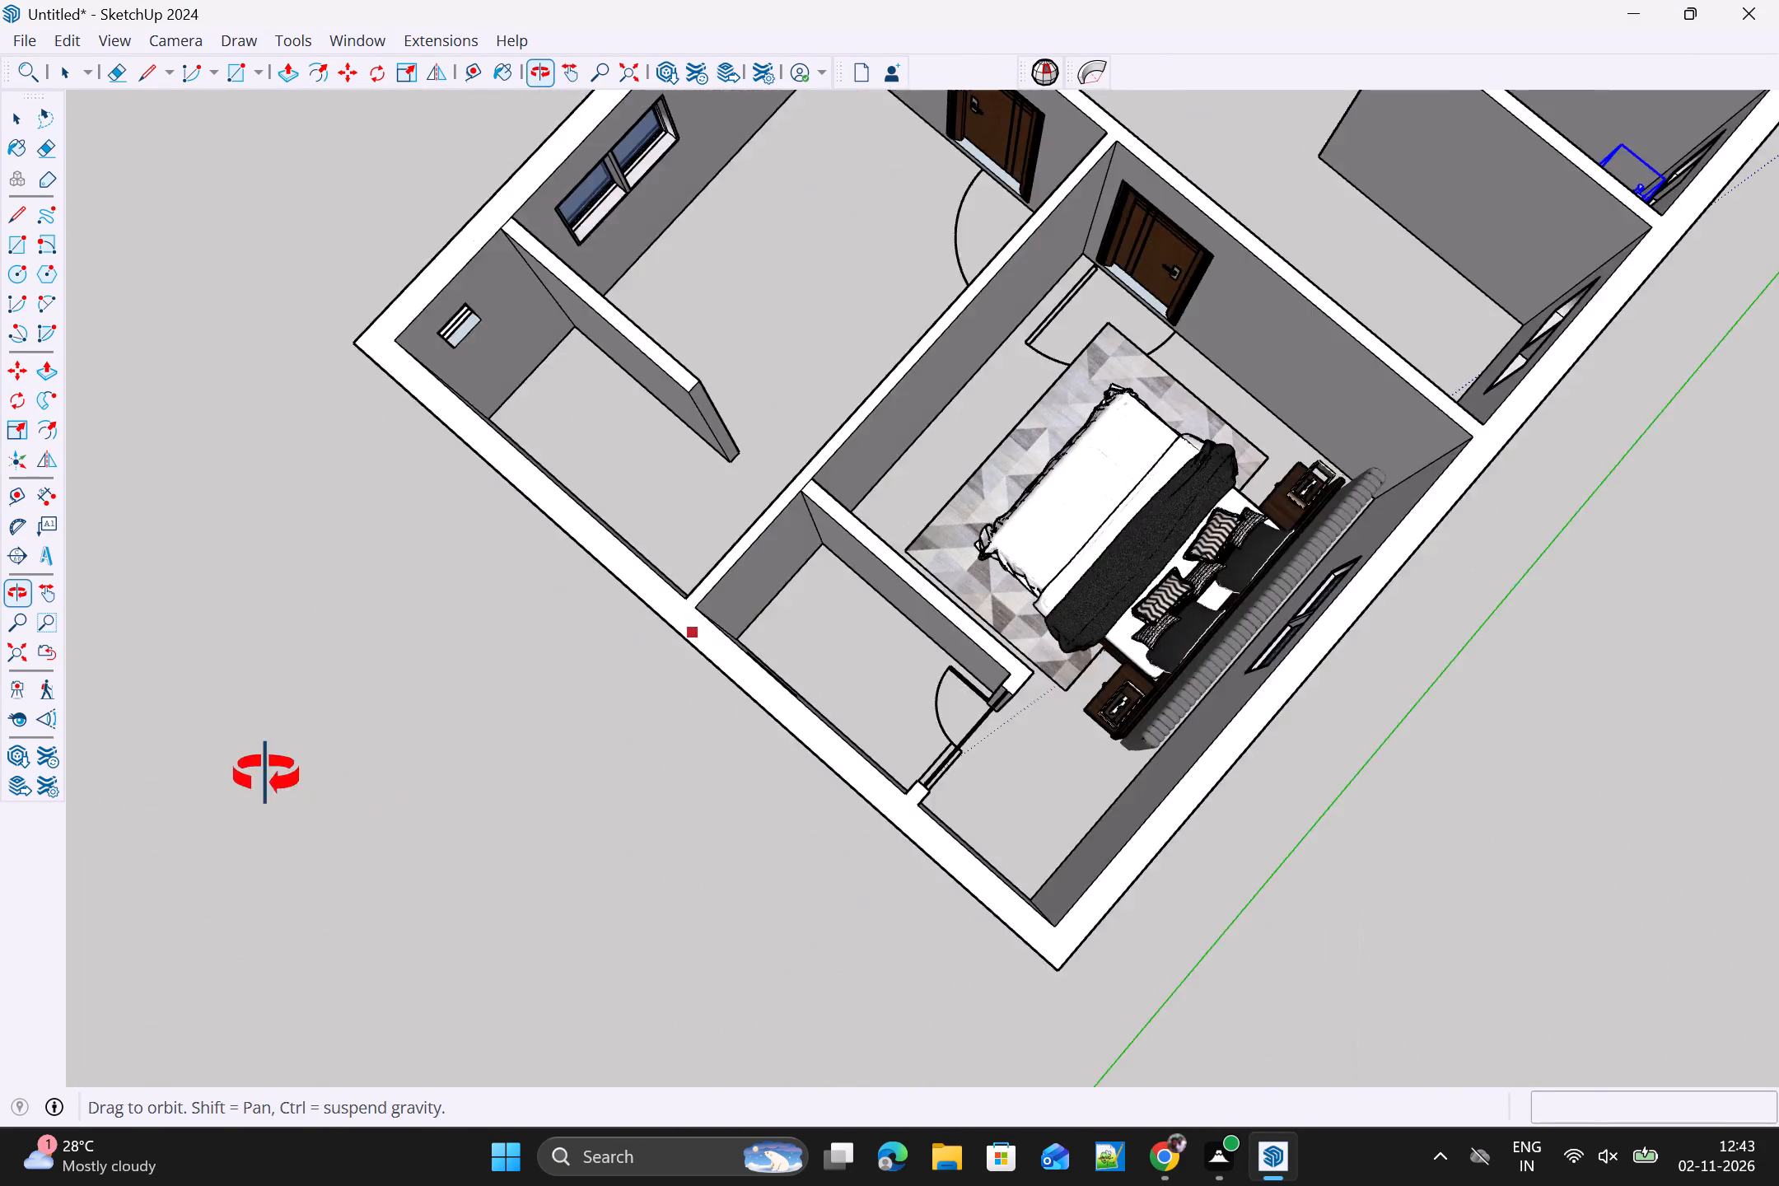
middle_drag(266, 775, 166, 735)
middle_drag(1093, 622, 387, 526)
middle_drag(1016, 500, 620, 501)
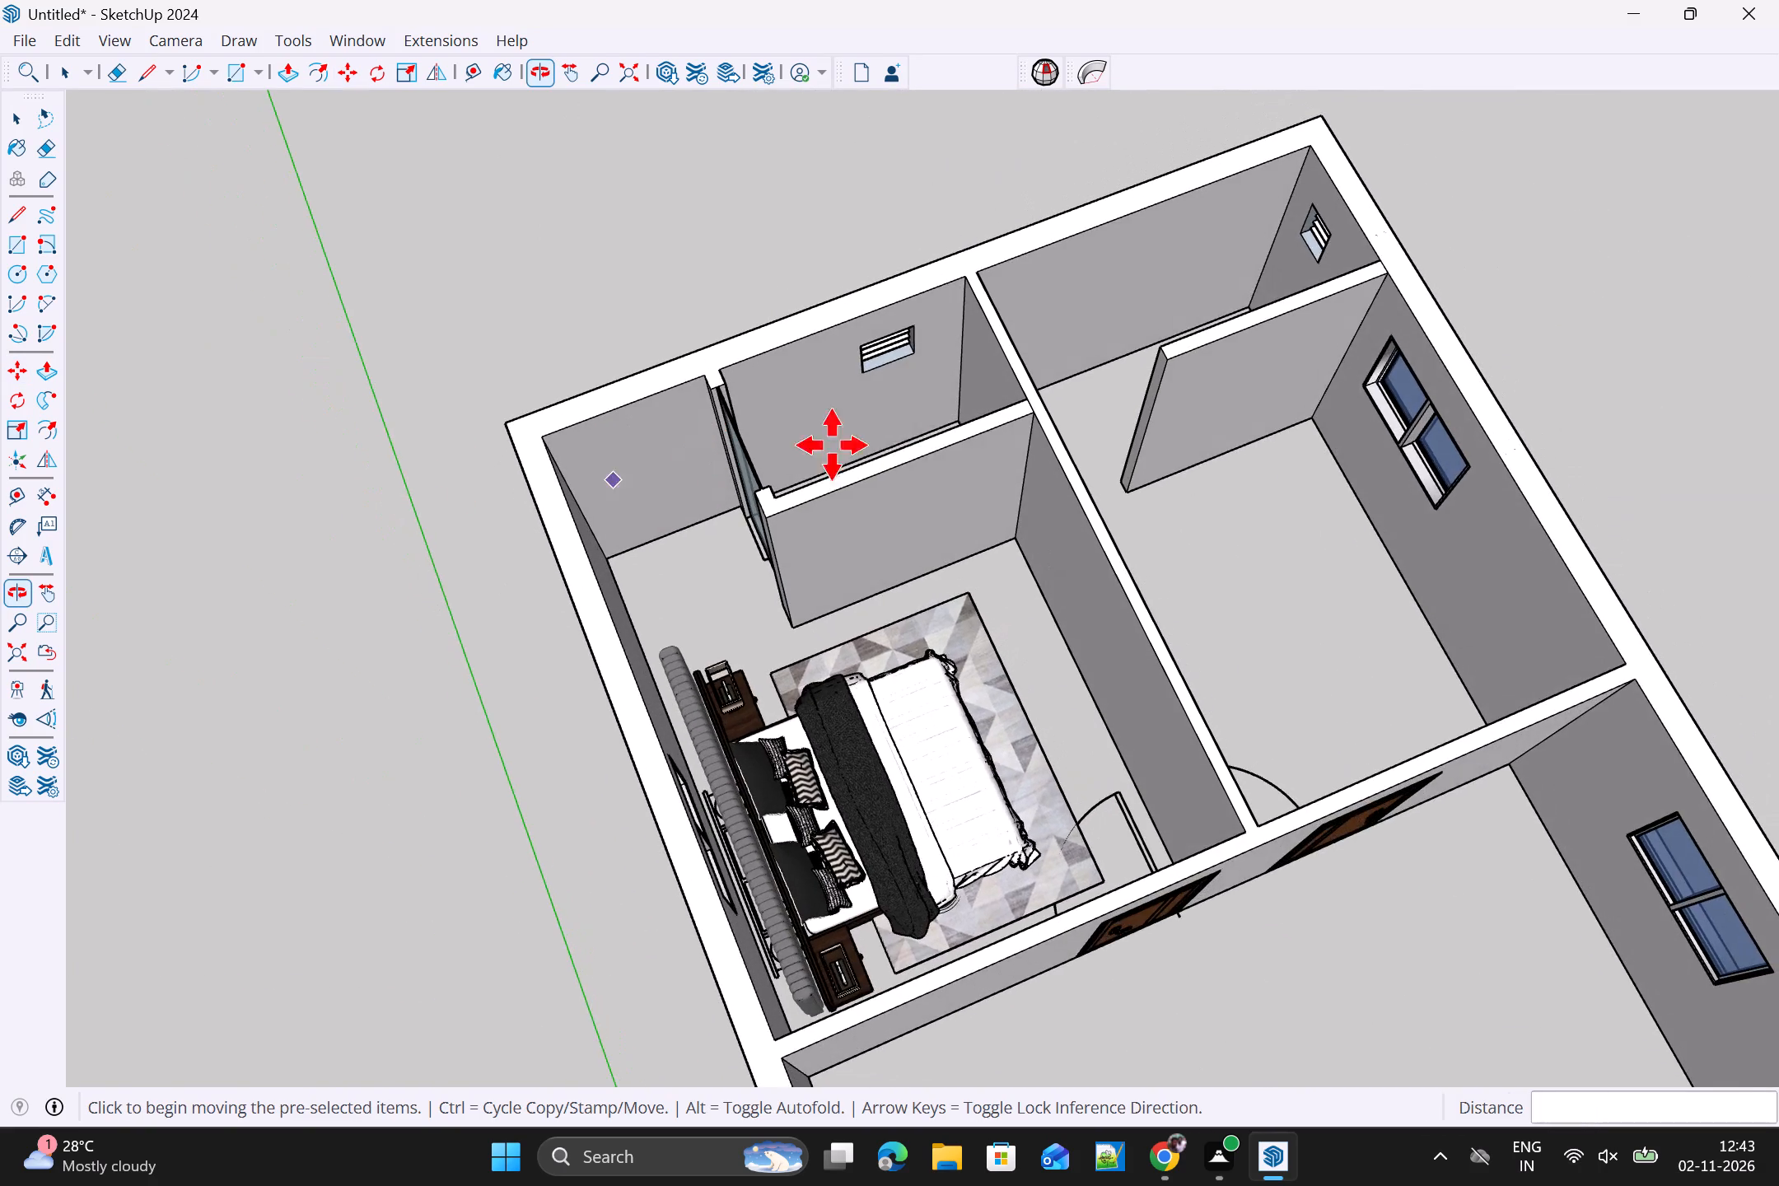
scroll(924, 432, up, 4)
scroll(990, 445, up, 1)
middle_drag(988, 465, 780, 570)
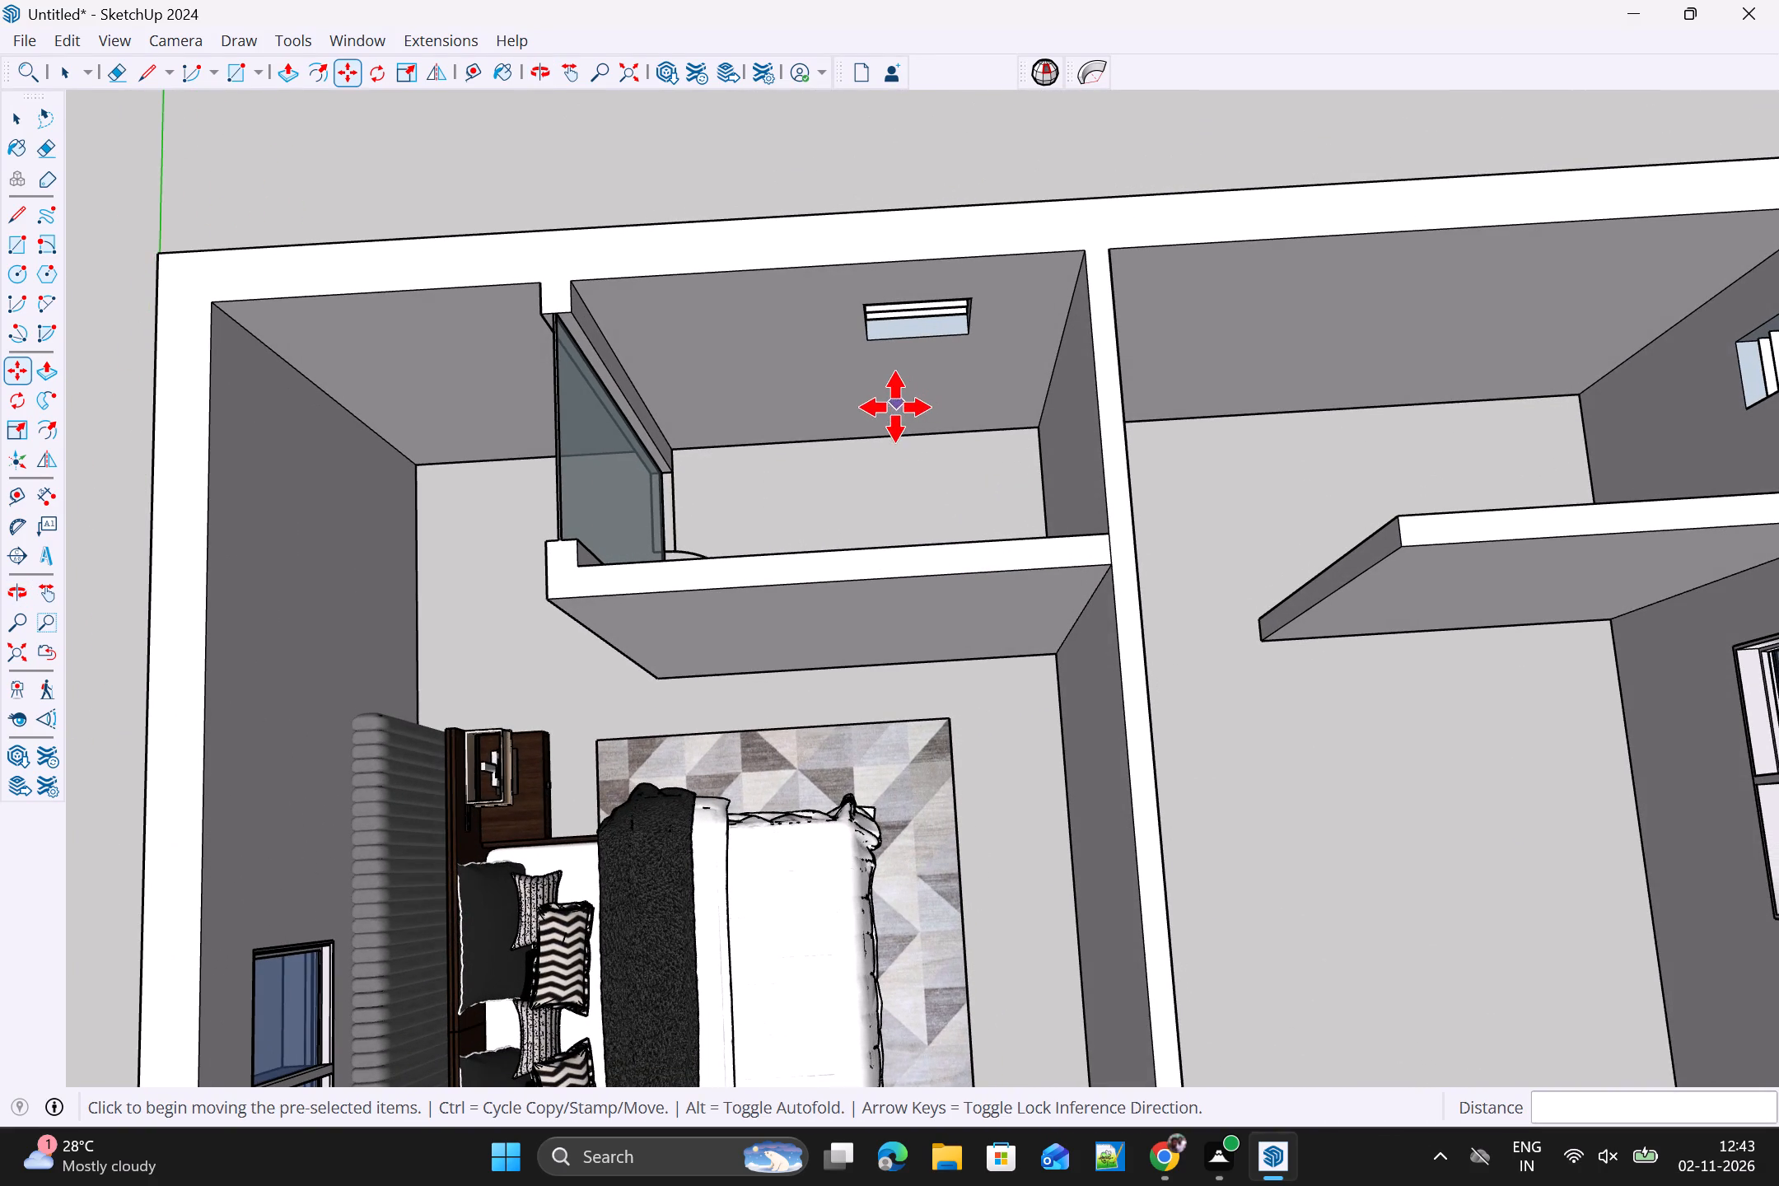
key(ctrl+v)
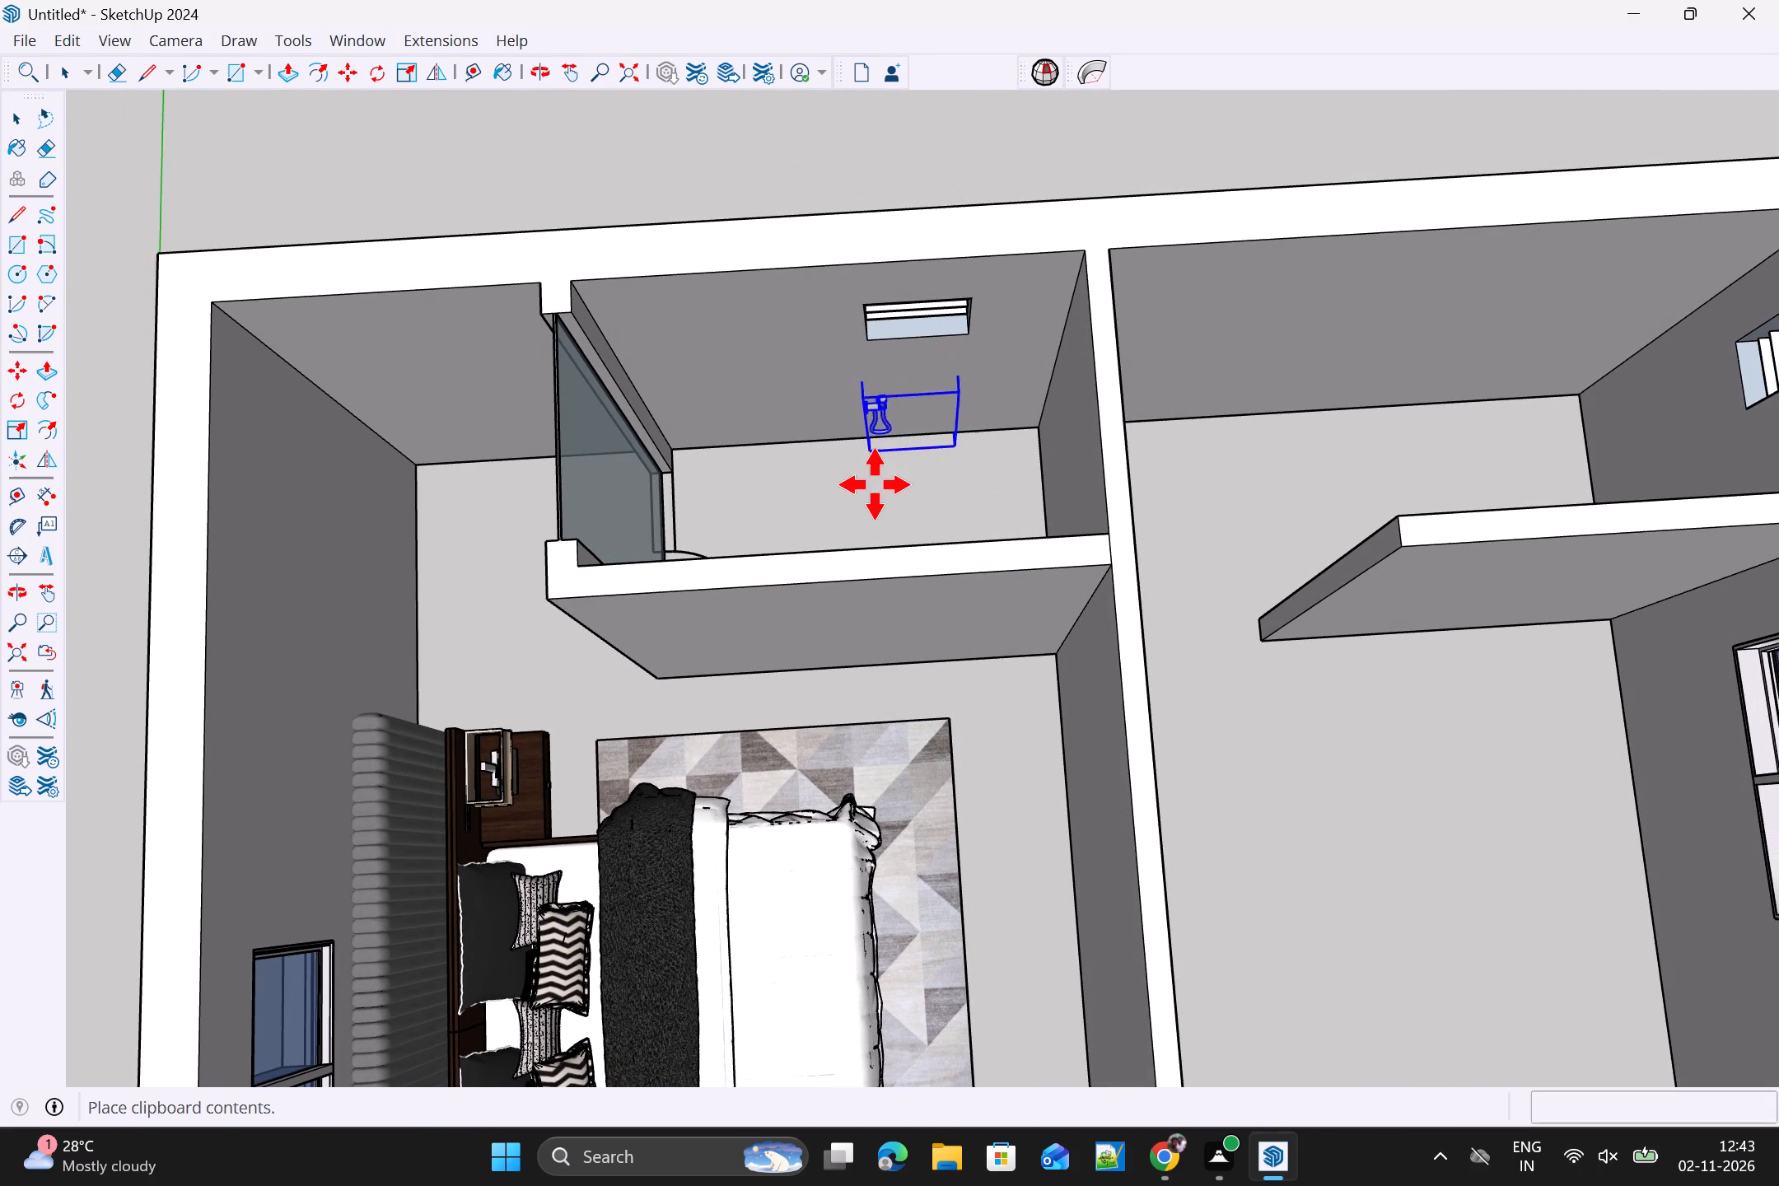
click(880, 579)
Move the pasted toilet set down onto the rear bedroom floor beside the bathroom partition wall.
middle_drag(1020, 563, 1477, 457)
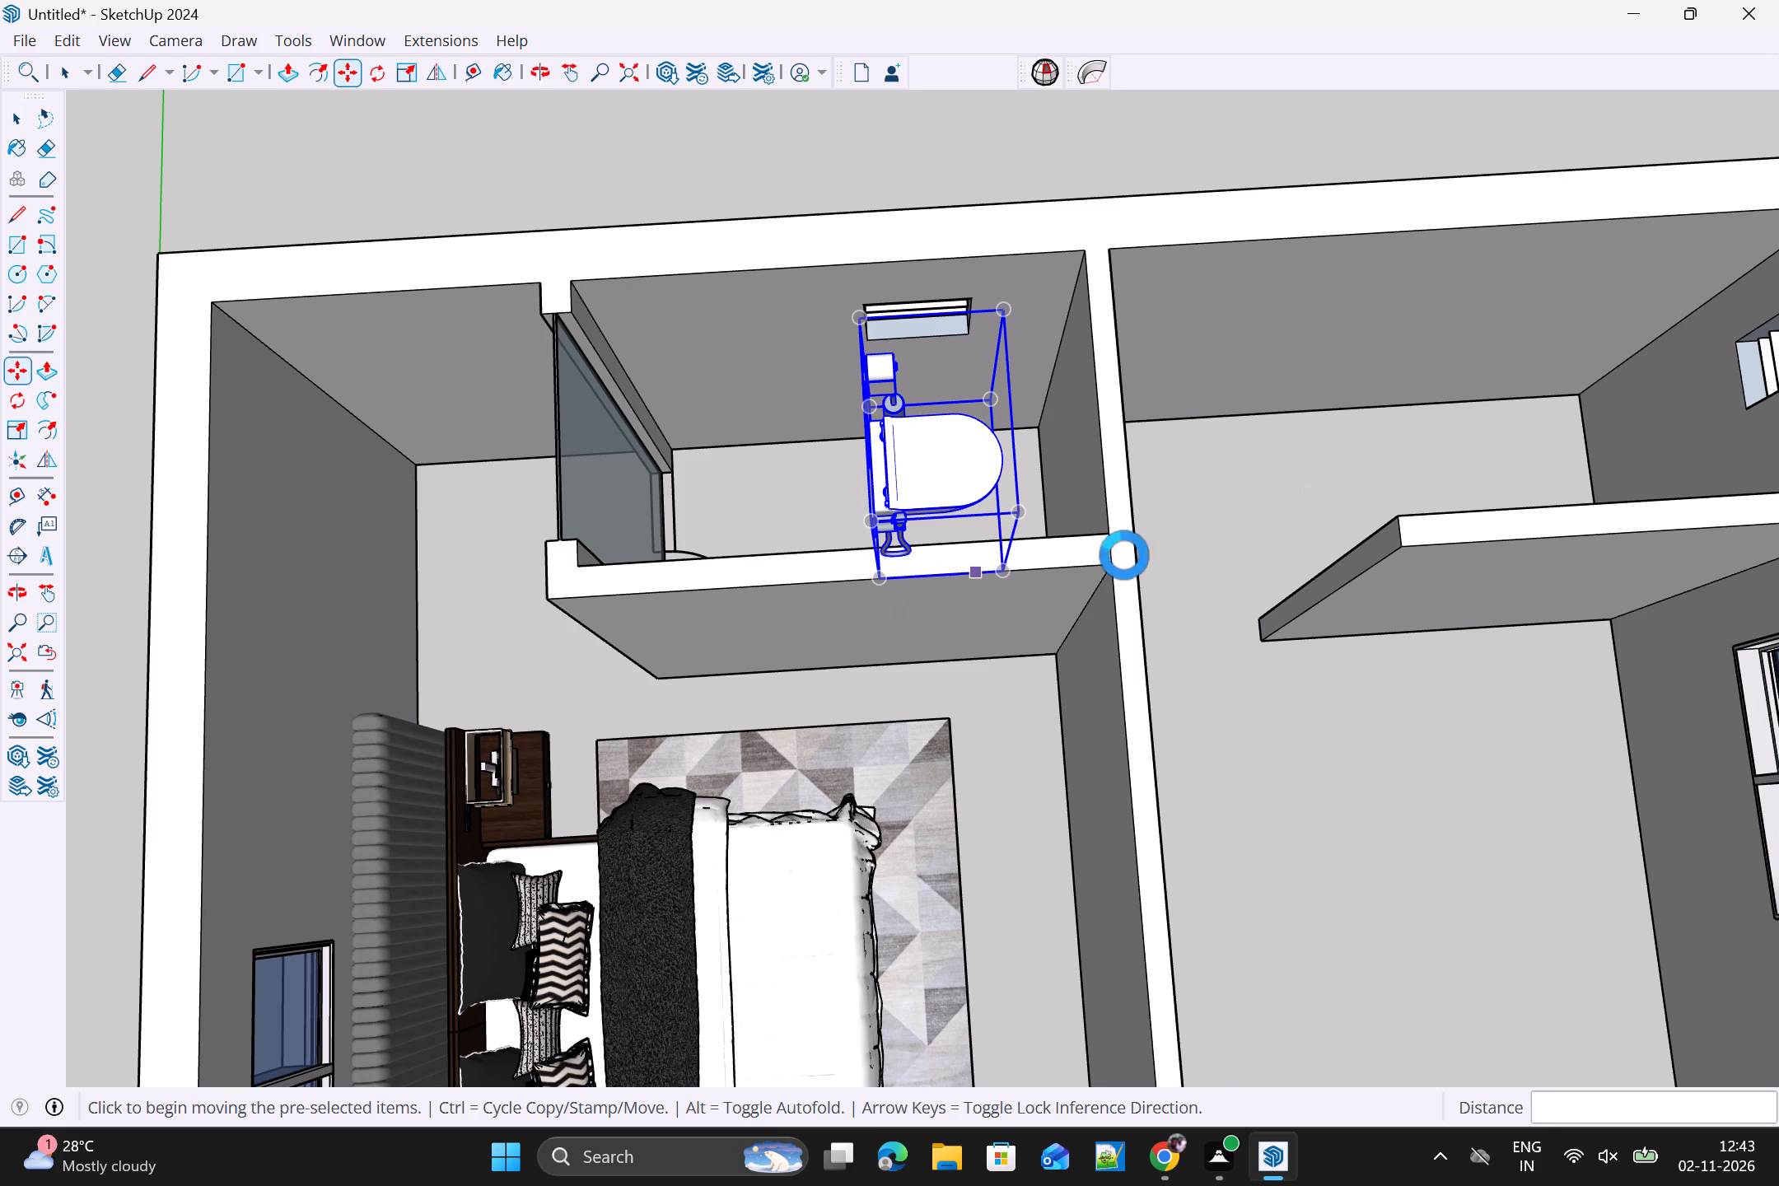
scroll(1077, 546, down, 2)
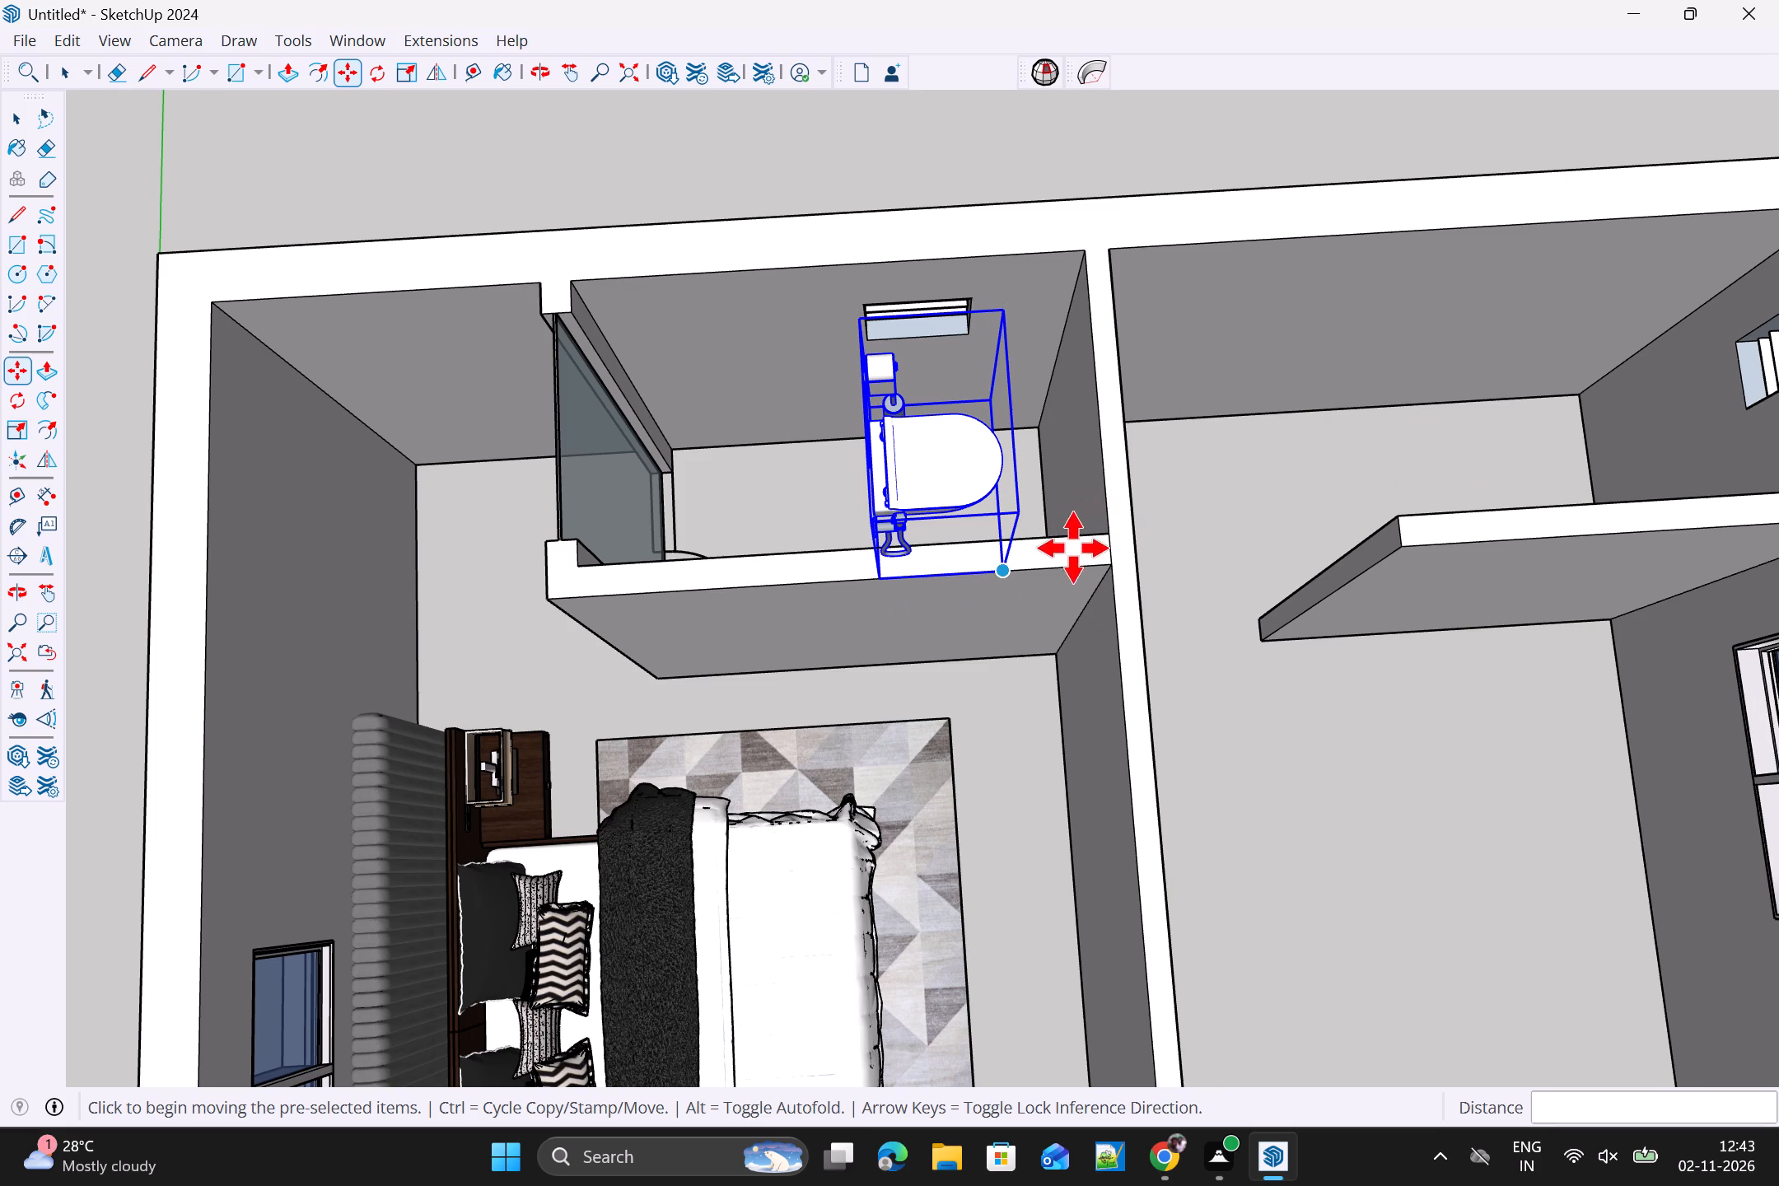
scroll(1073, 548, down, 1)
scroll(1016, 623, down, 2)
middle_drag(1022, 630, 1255, 432)
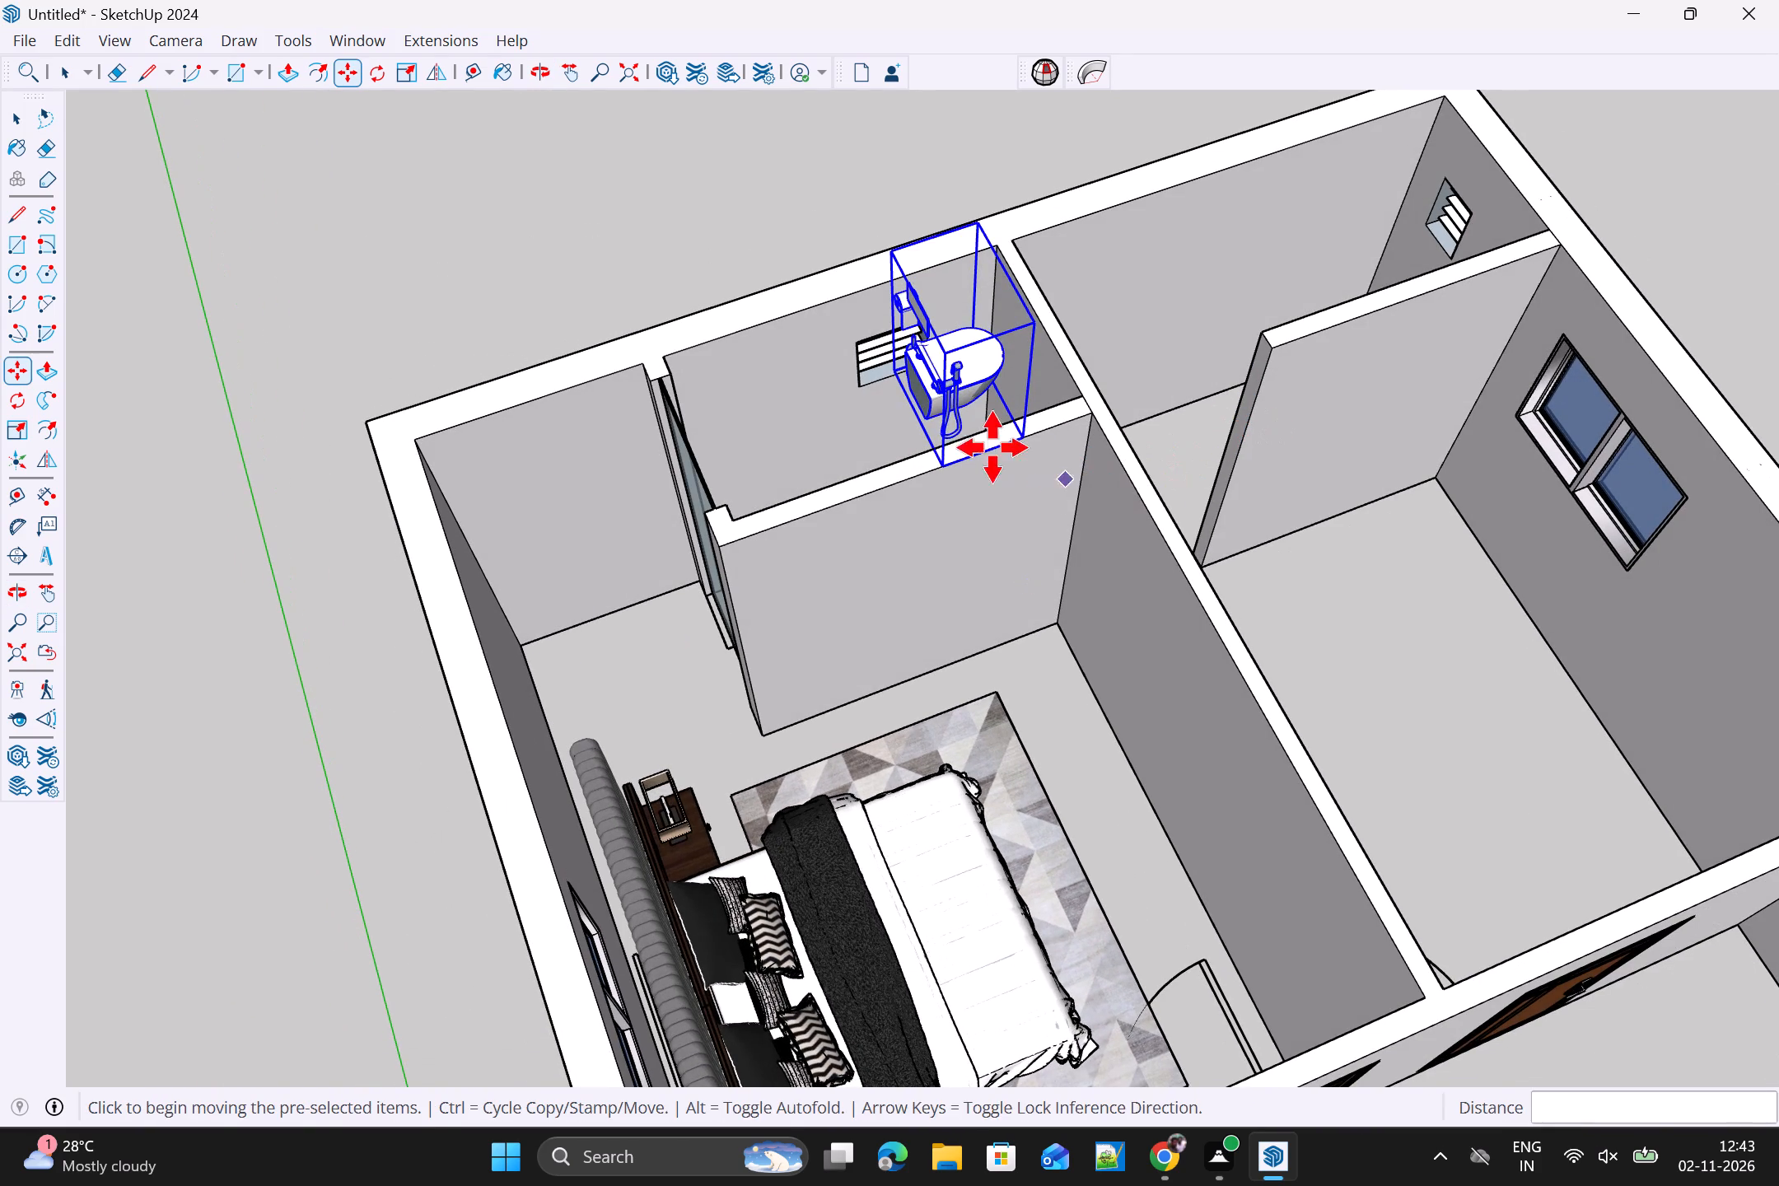
drag(894, 377, 884, 388)
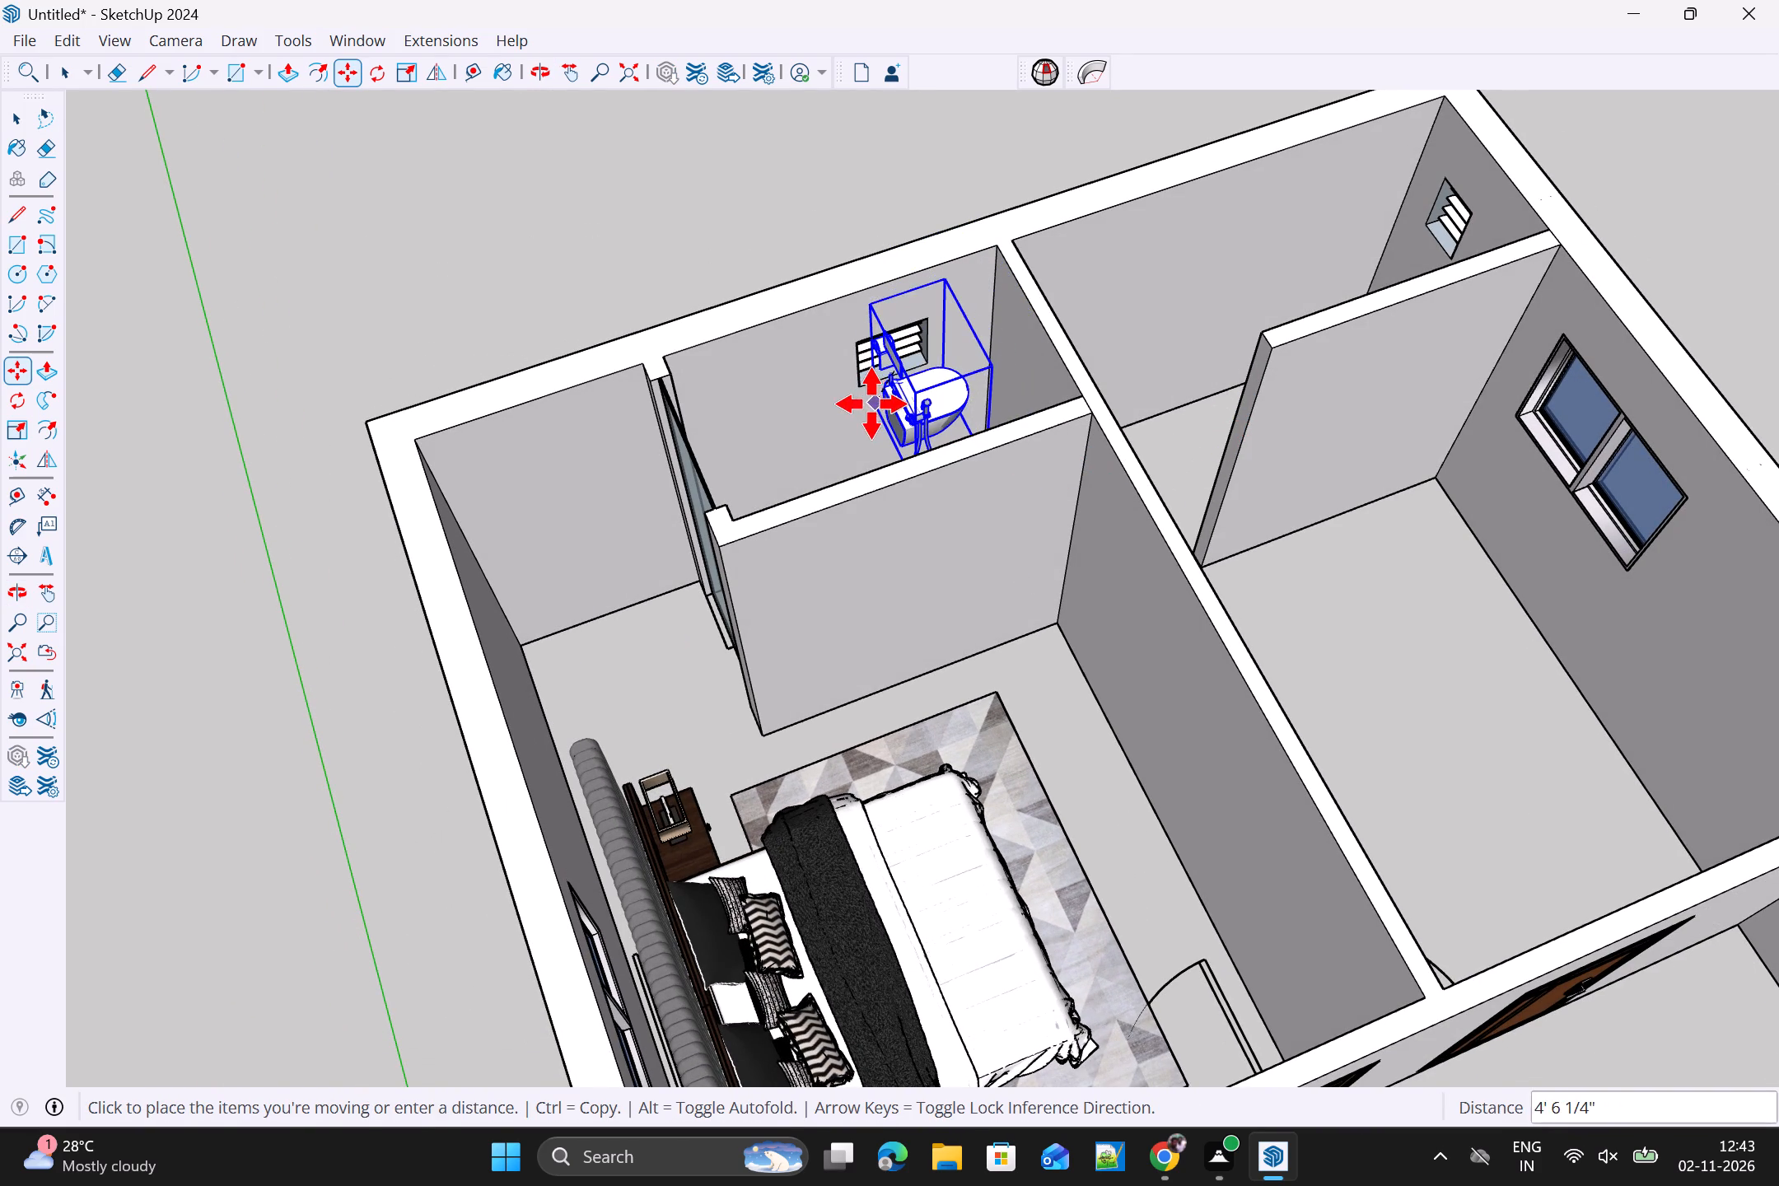
middle_drag(871, 514, 871, 560)
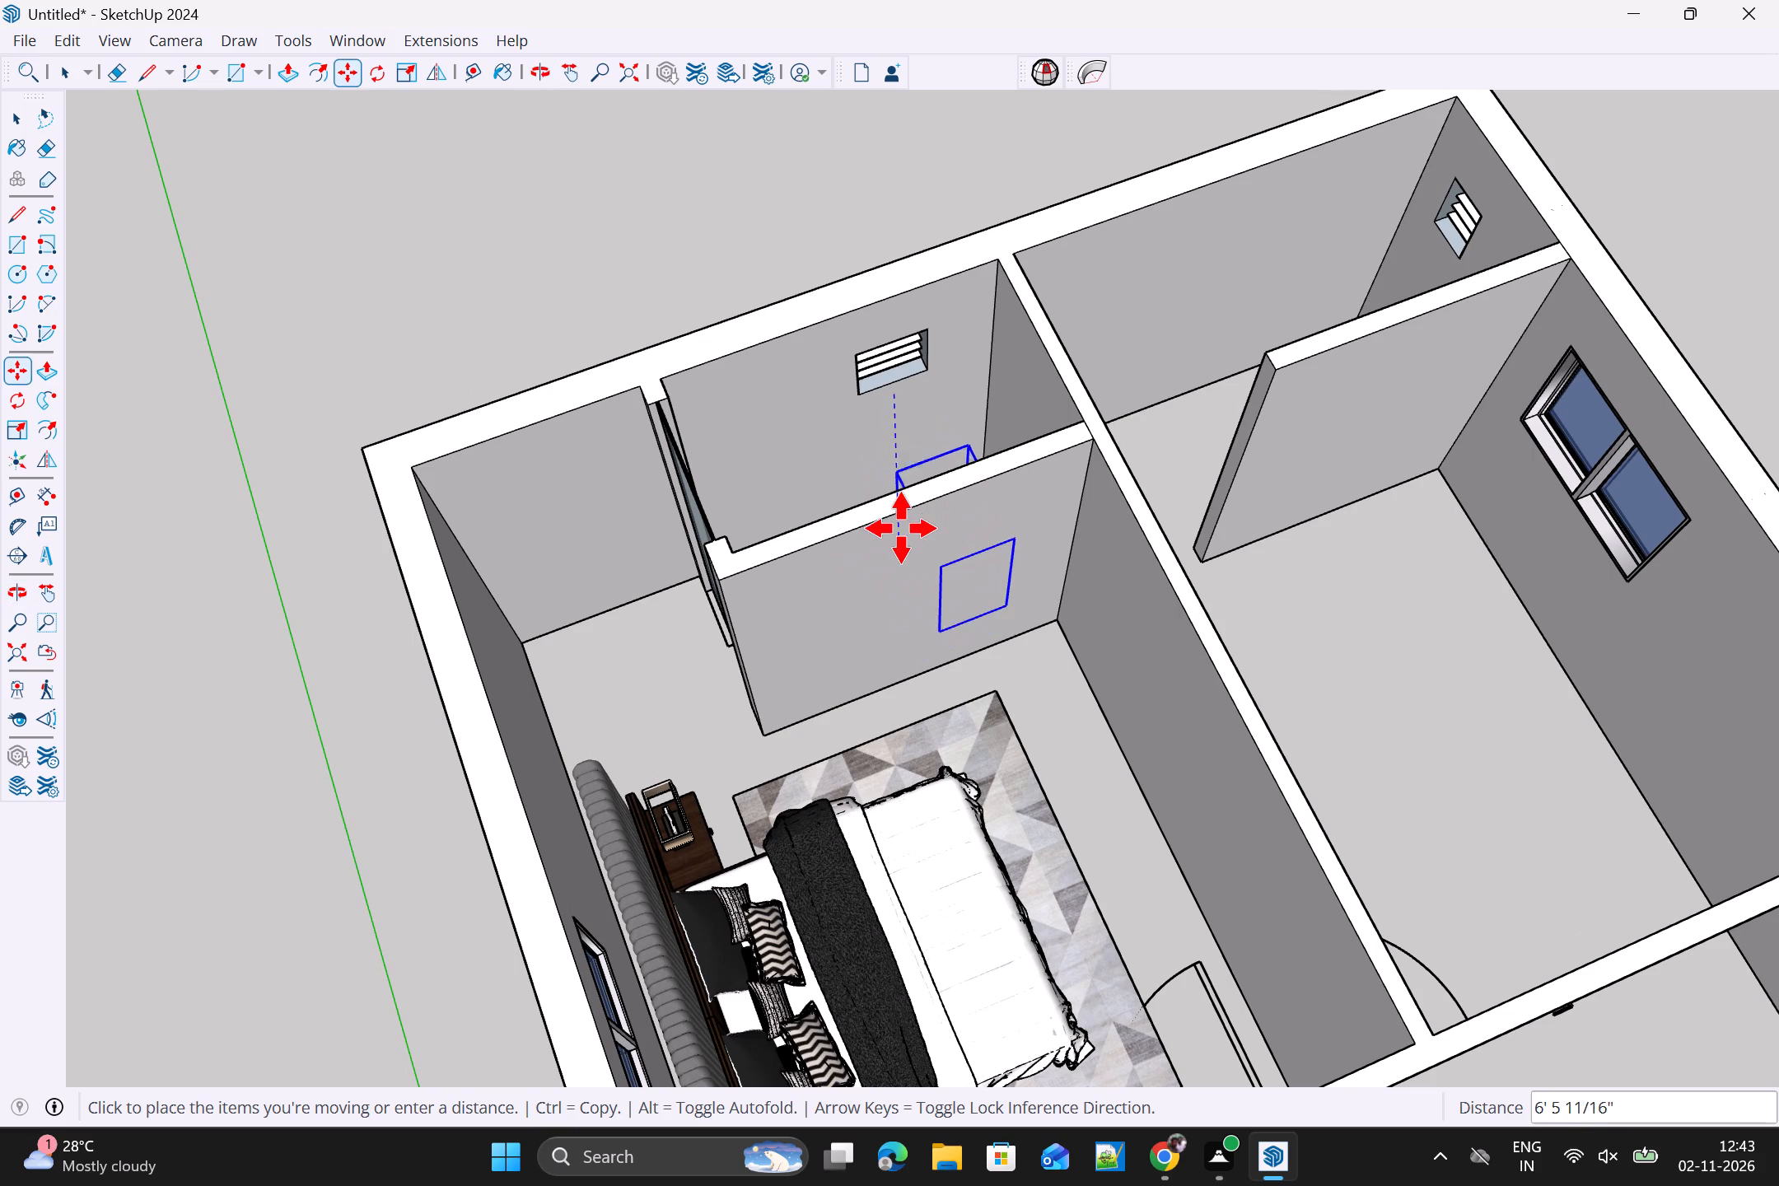
click(901, 527)
click(893, 445)
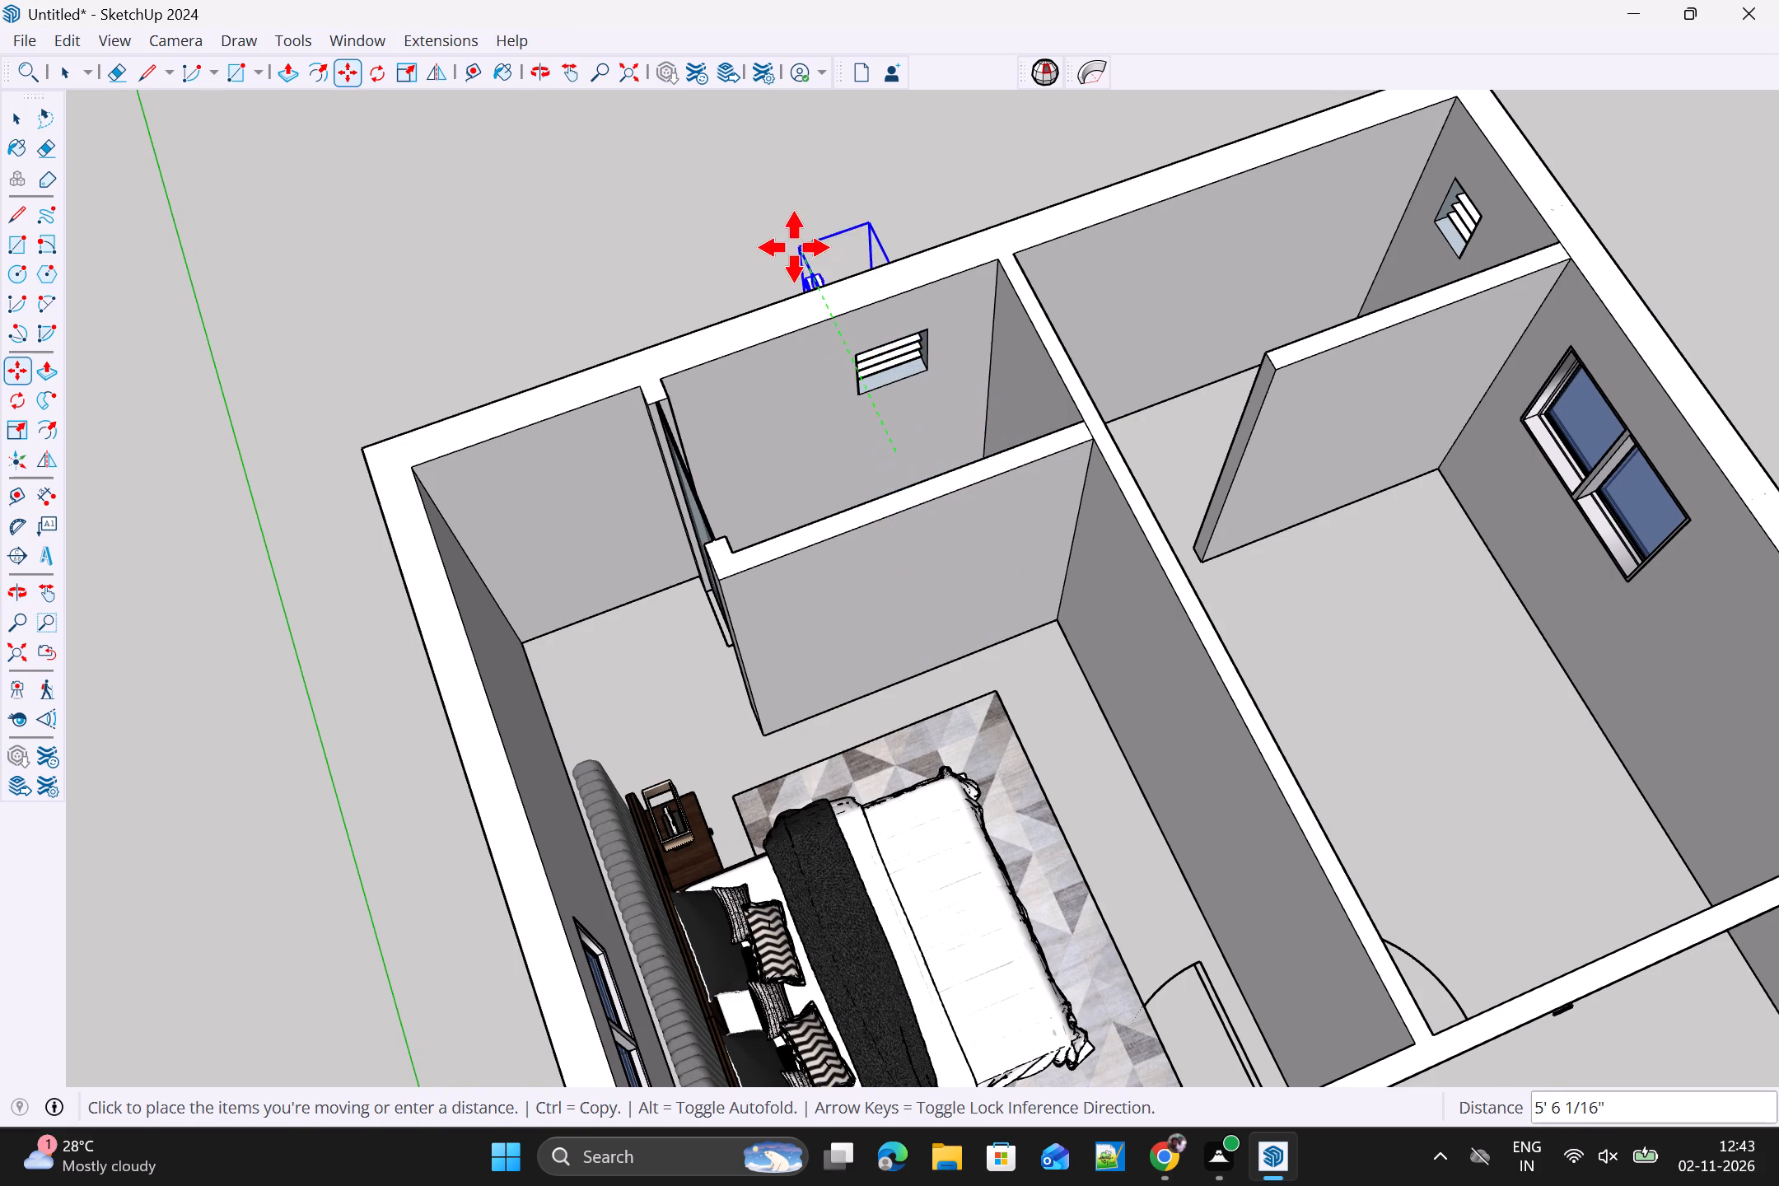
click(922, 618)
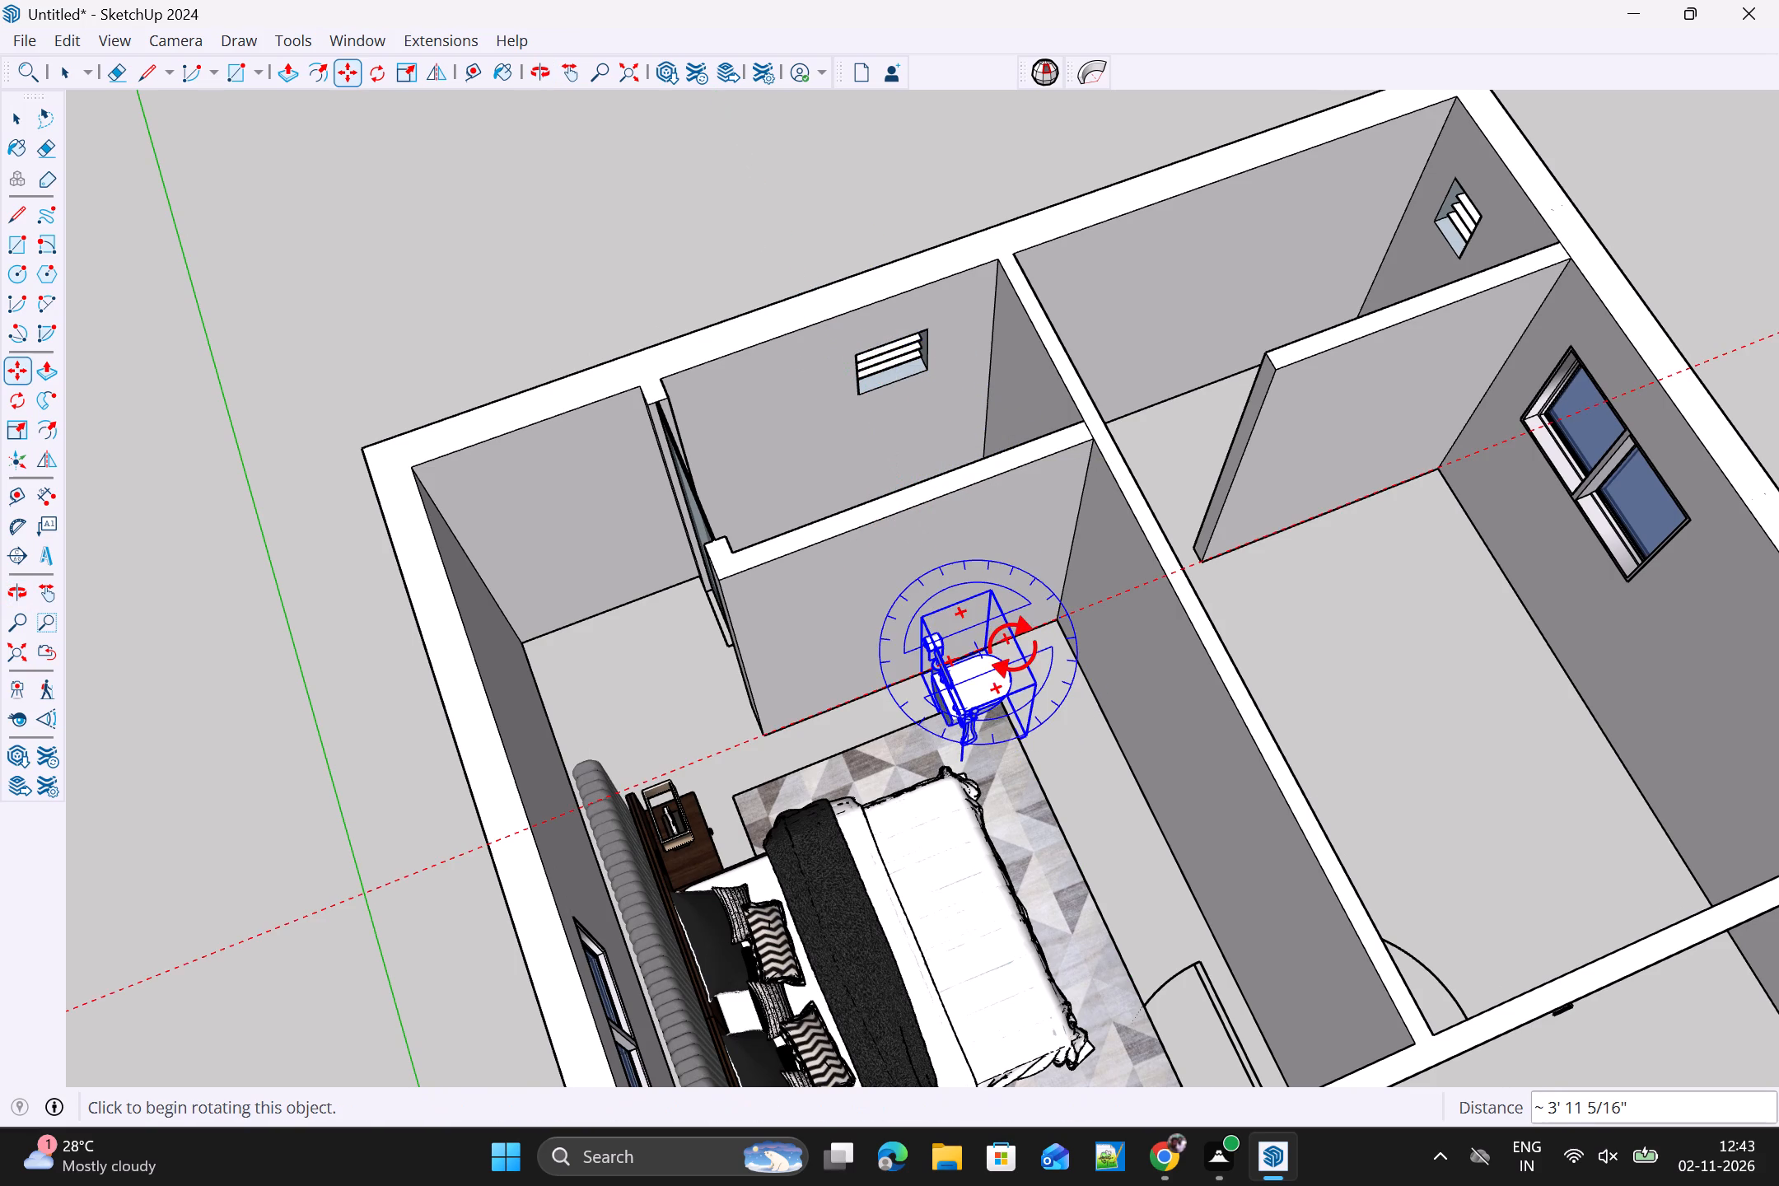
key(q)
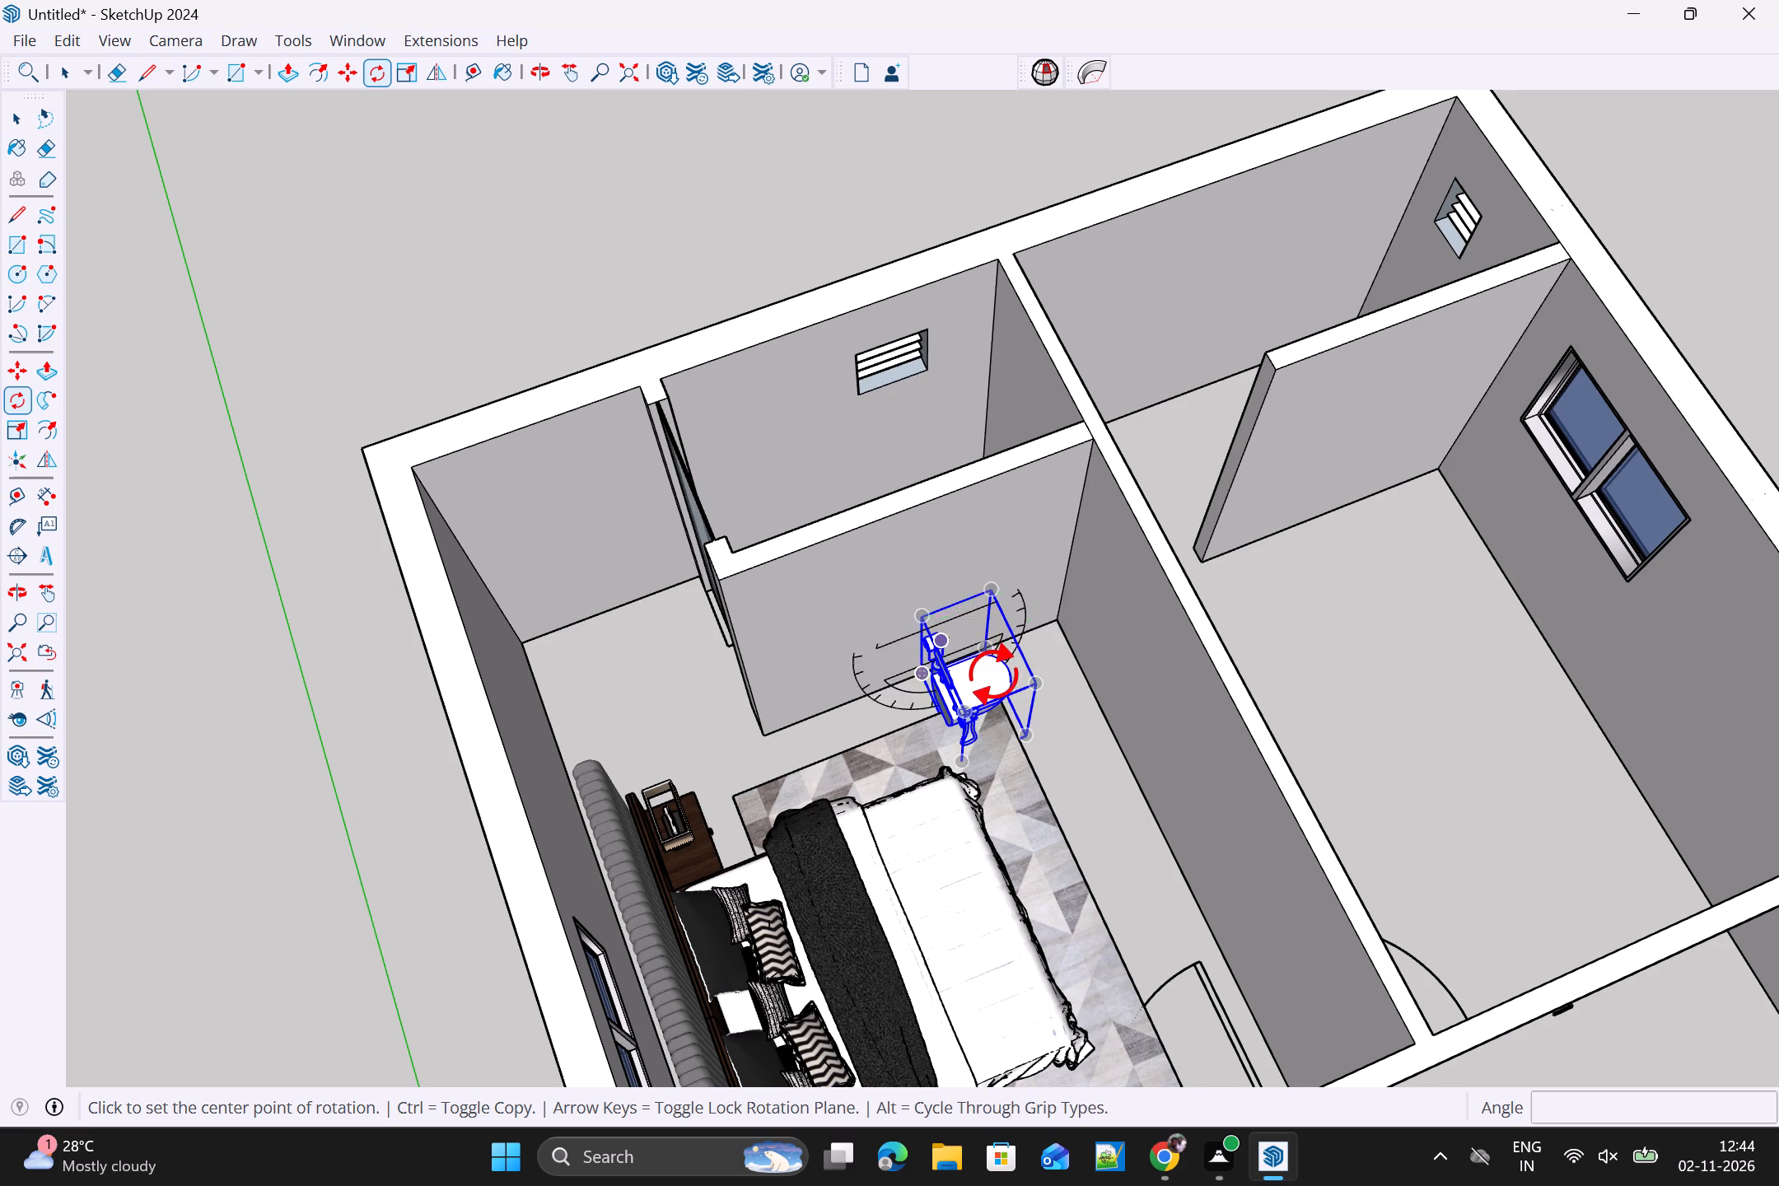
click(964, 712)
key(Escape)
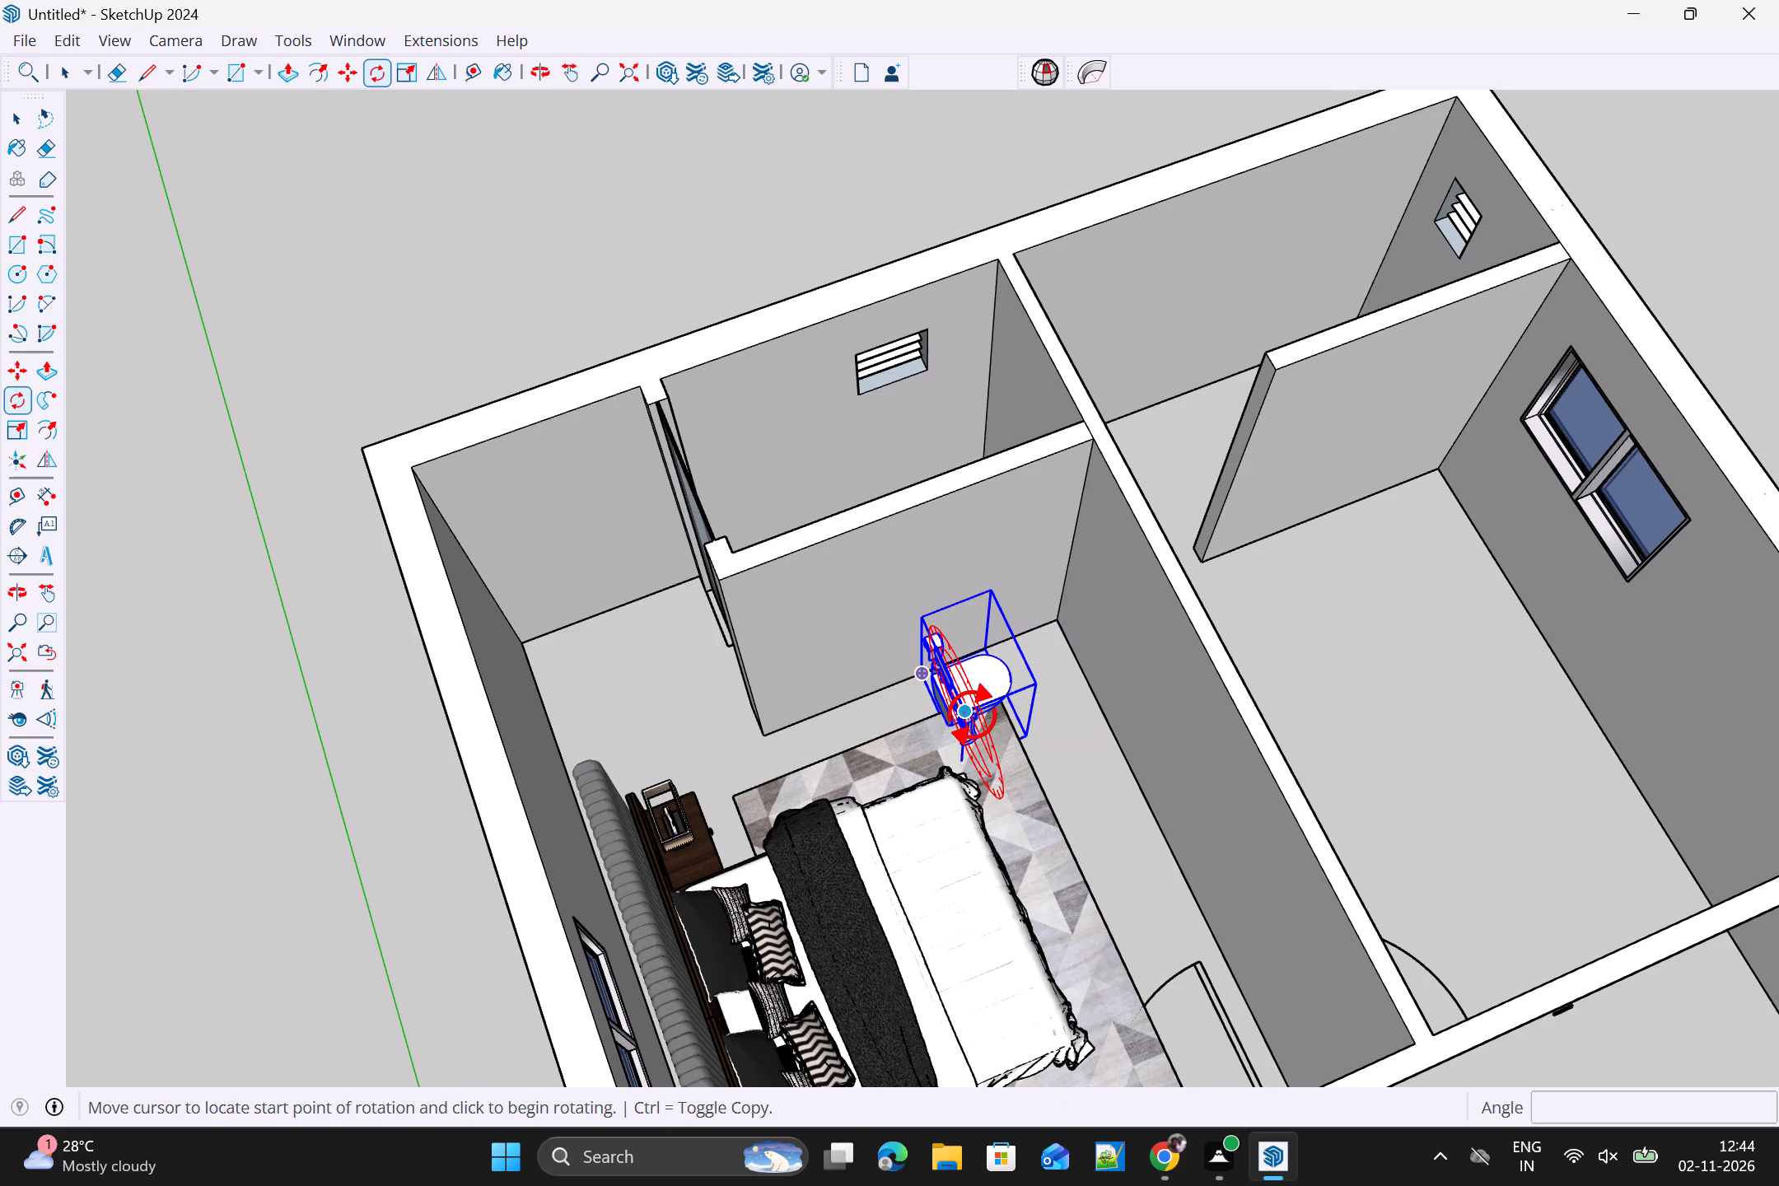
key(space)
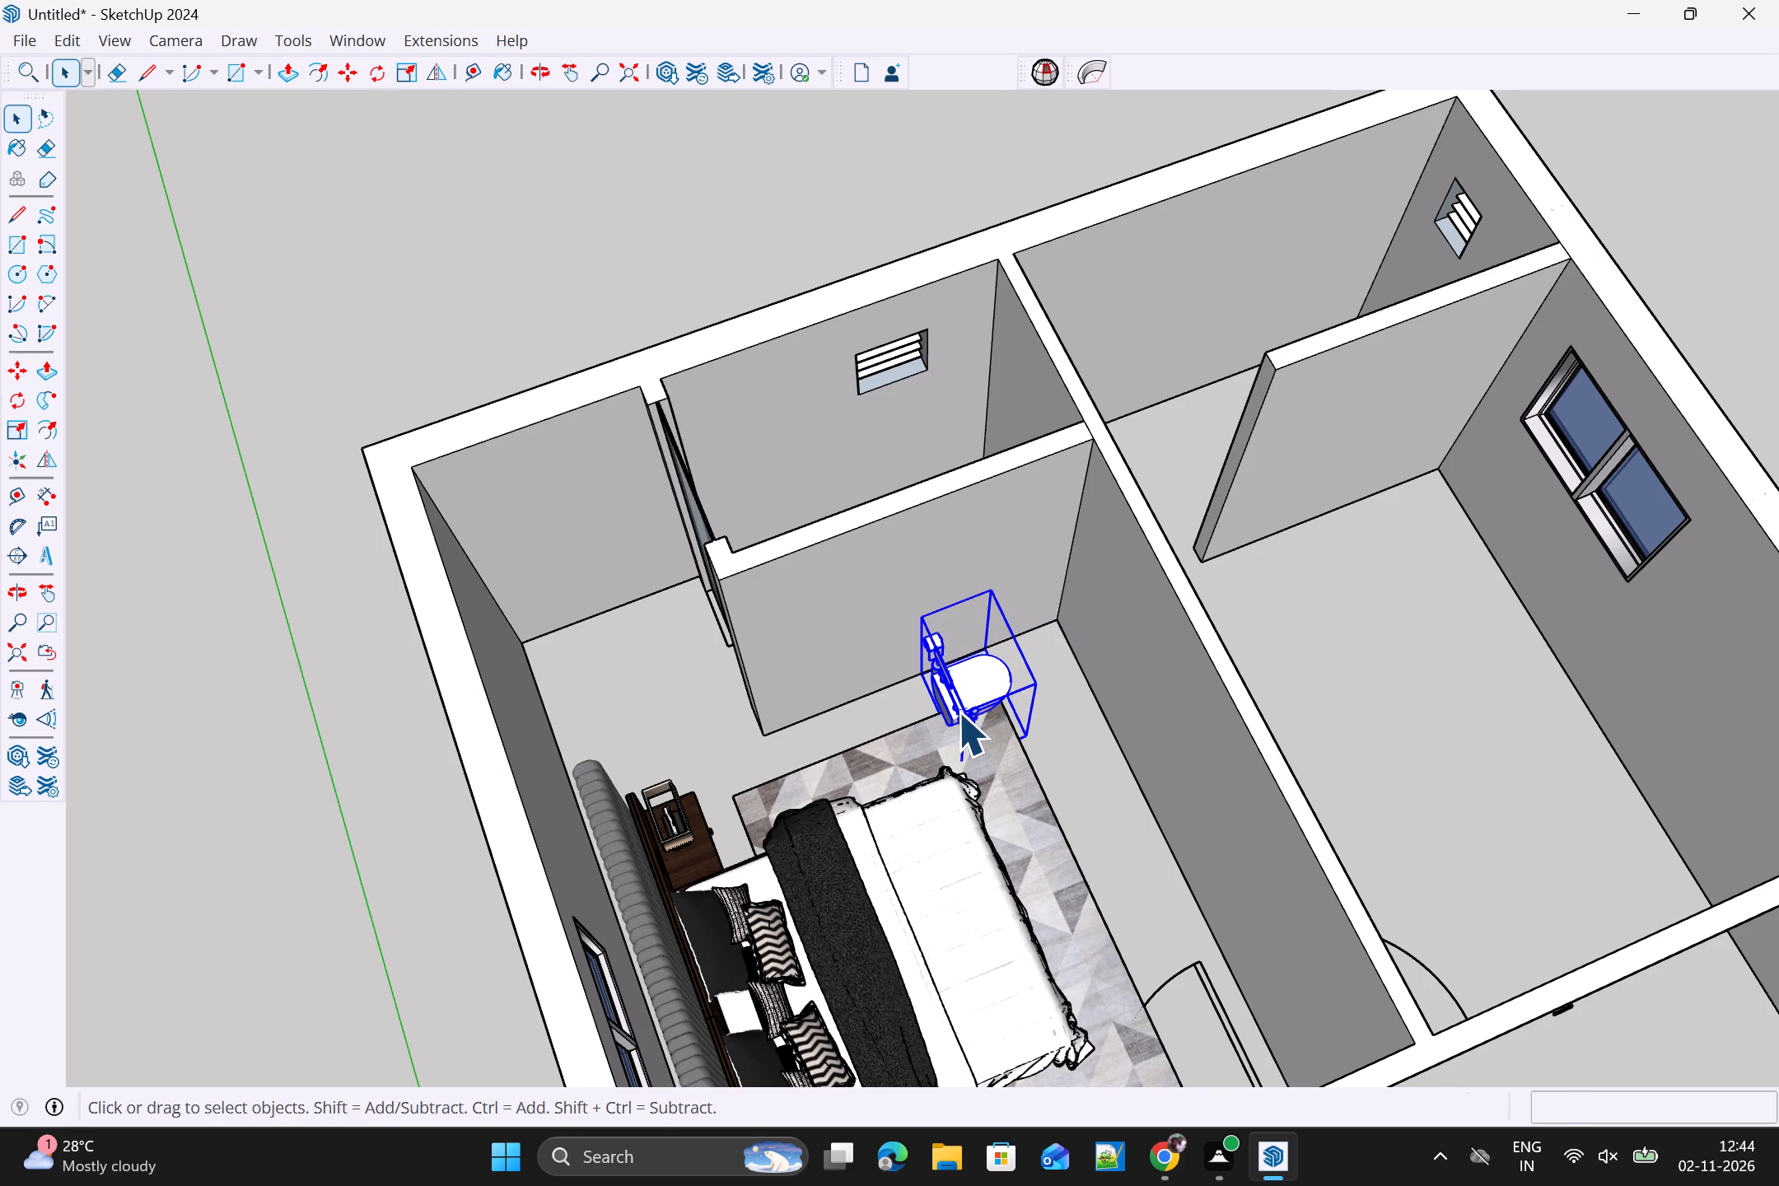
Rotate the pasted toilet set 90 degrees on the floor plane about a point on the rear bedroom floor beside it.
key(q)
middle_drag(1069, 734, 934, 573)
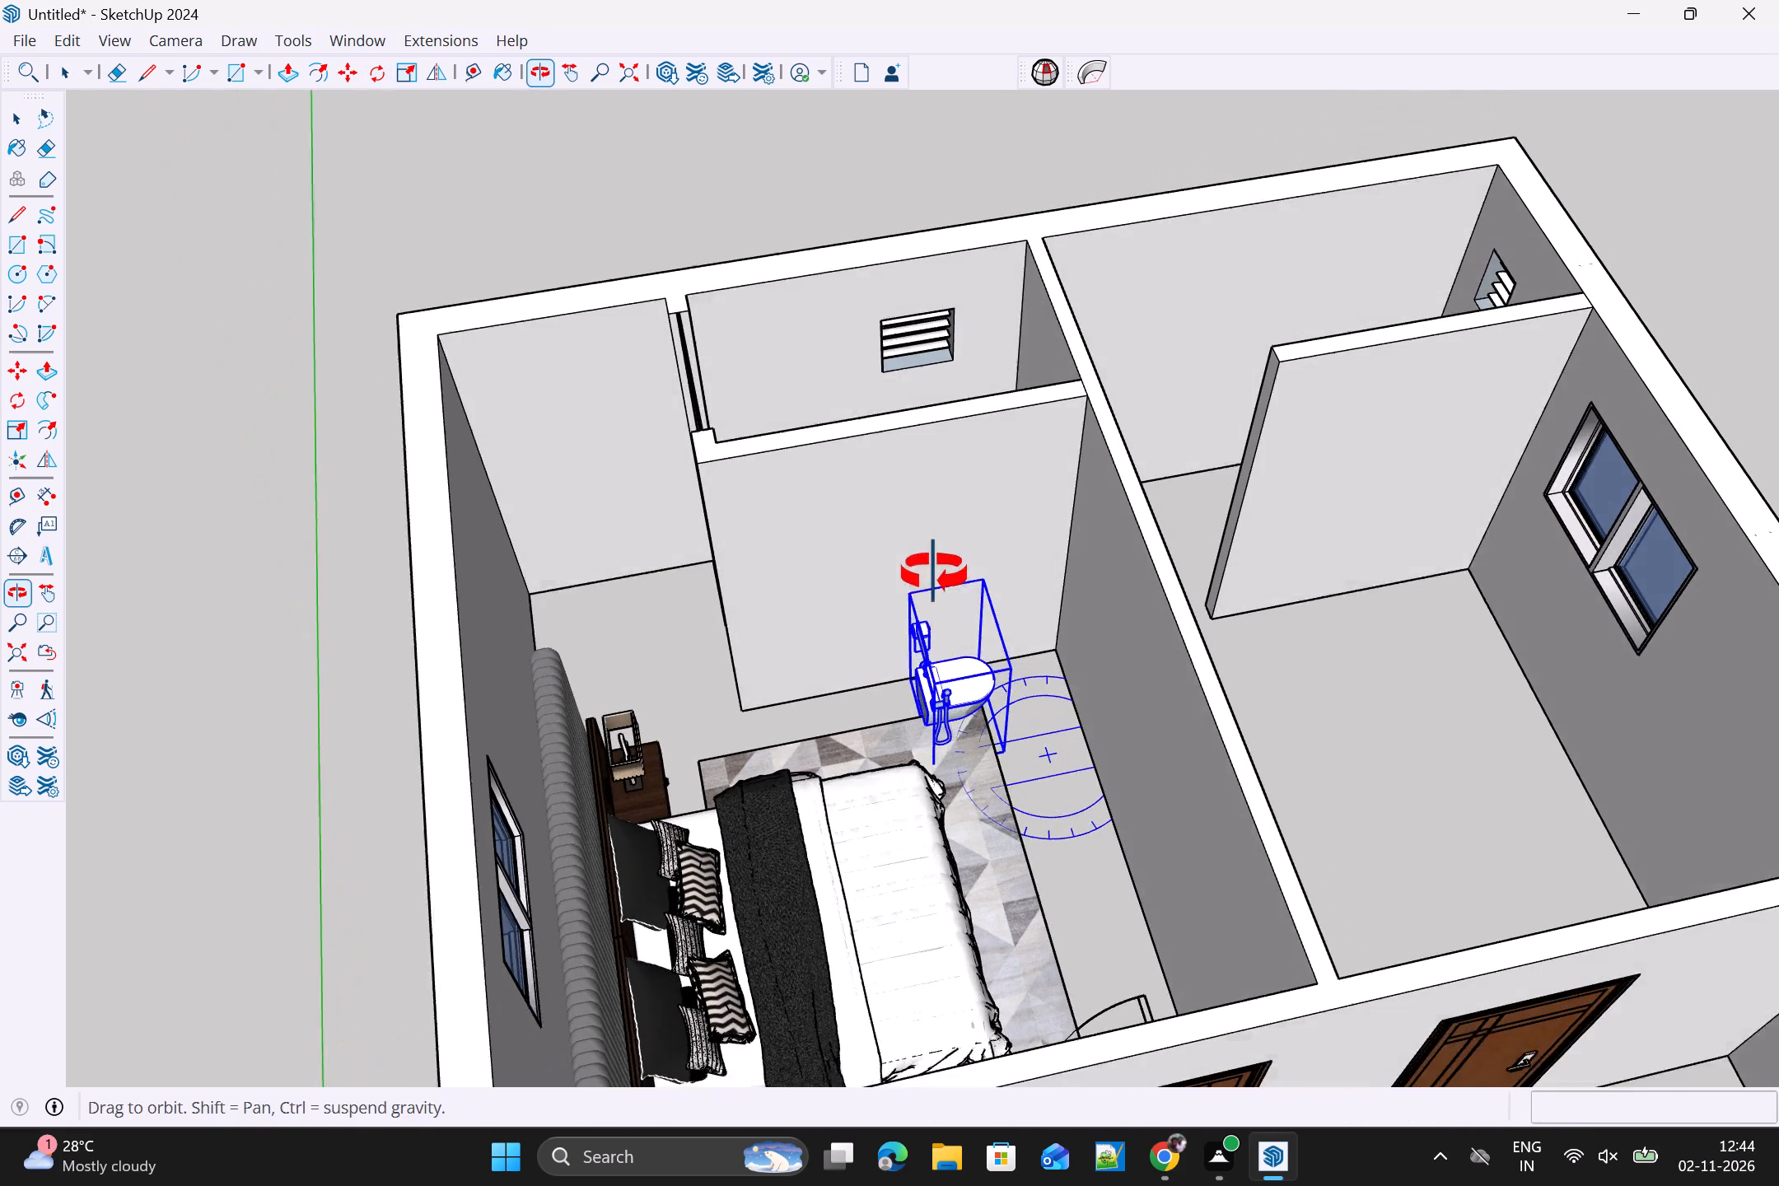
middle_drag(934, 573, 932, 569)
scroll(1017, 751, up, 8)
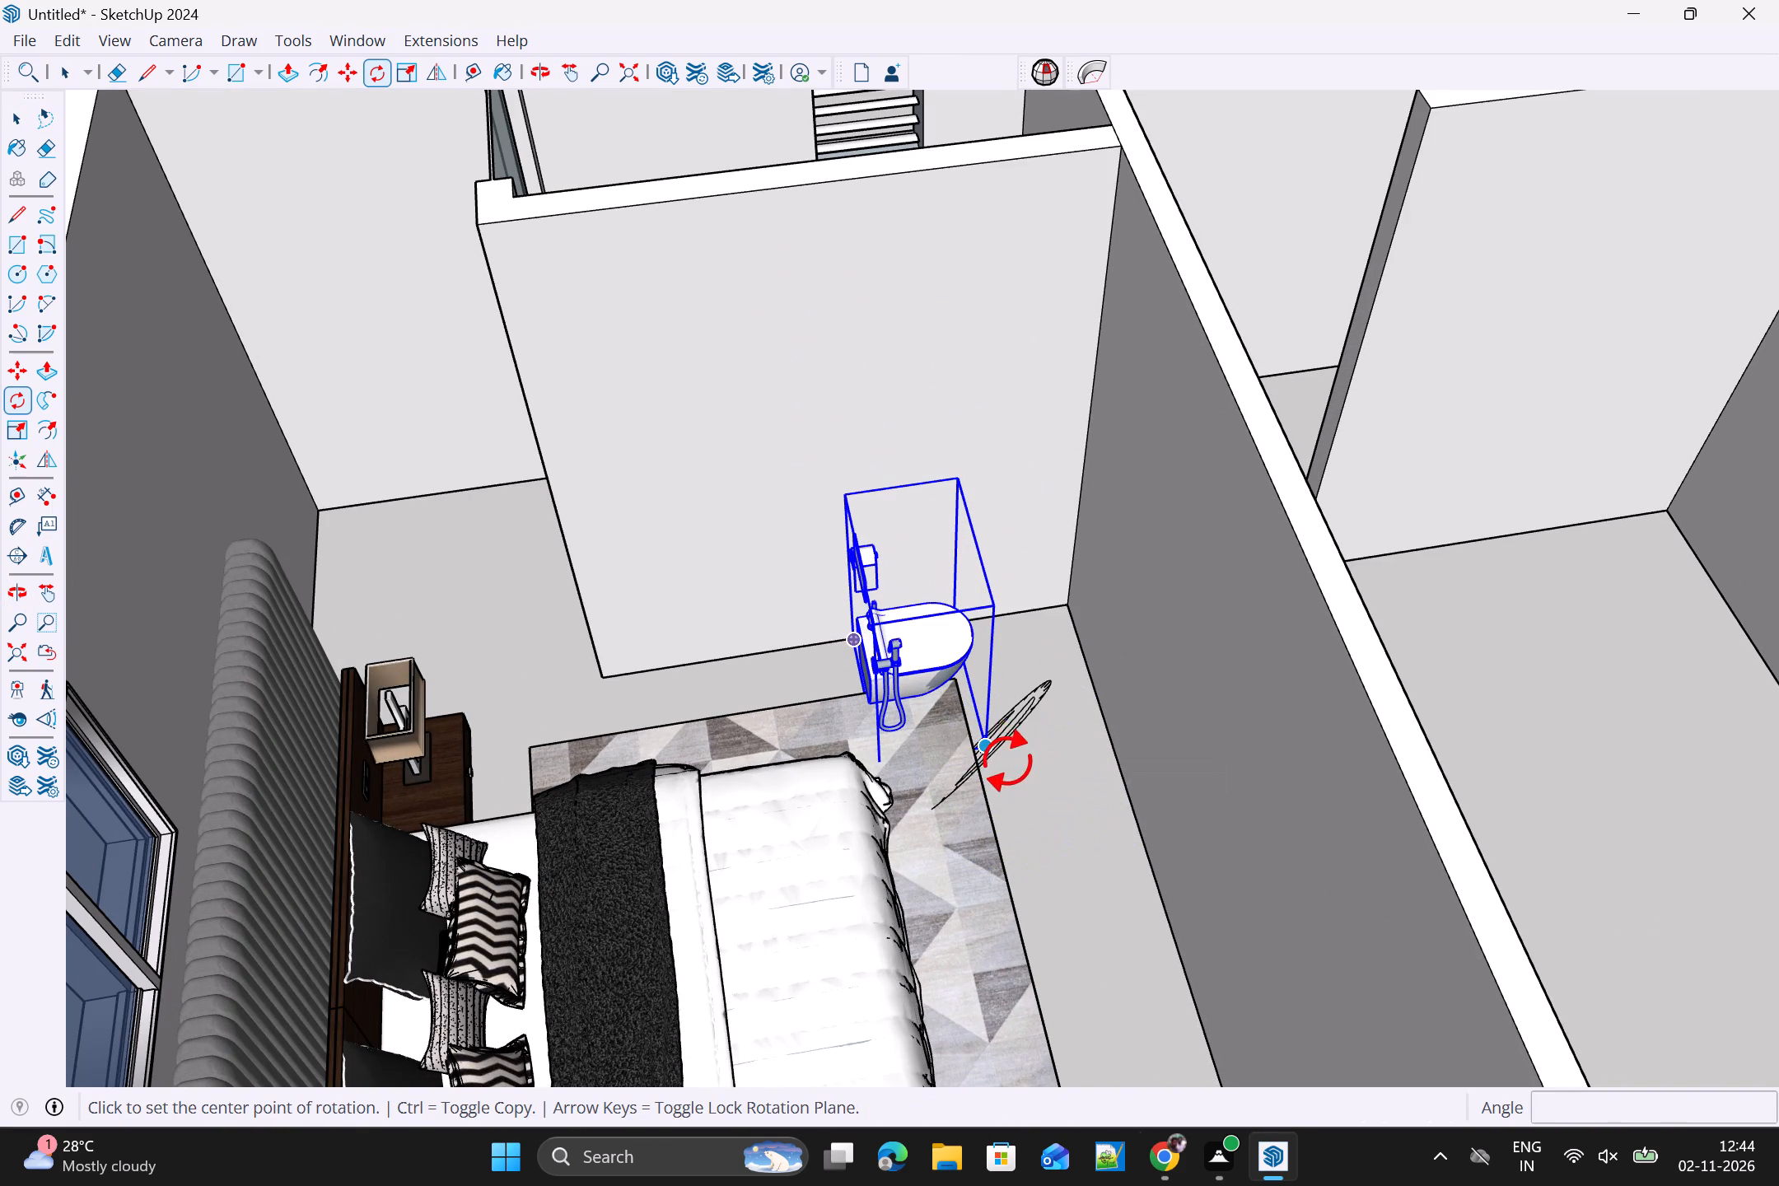
click(1010, 767)
click(1048, 763)
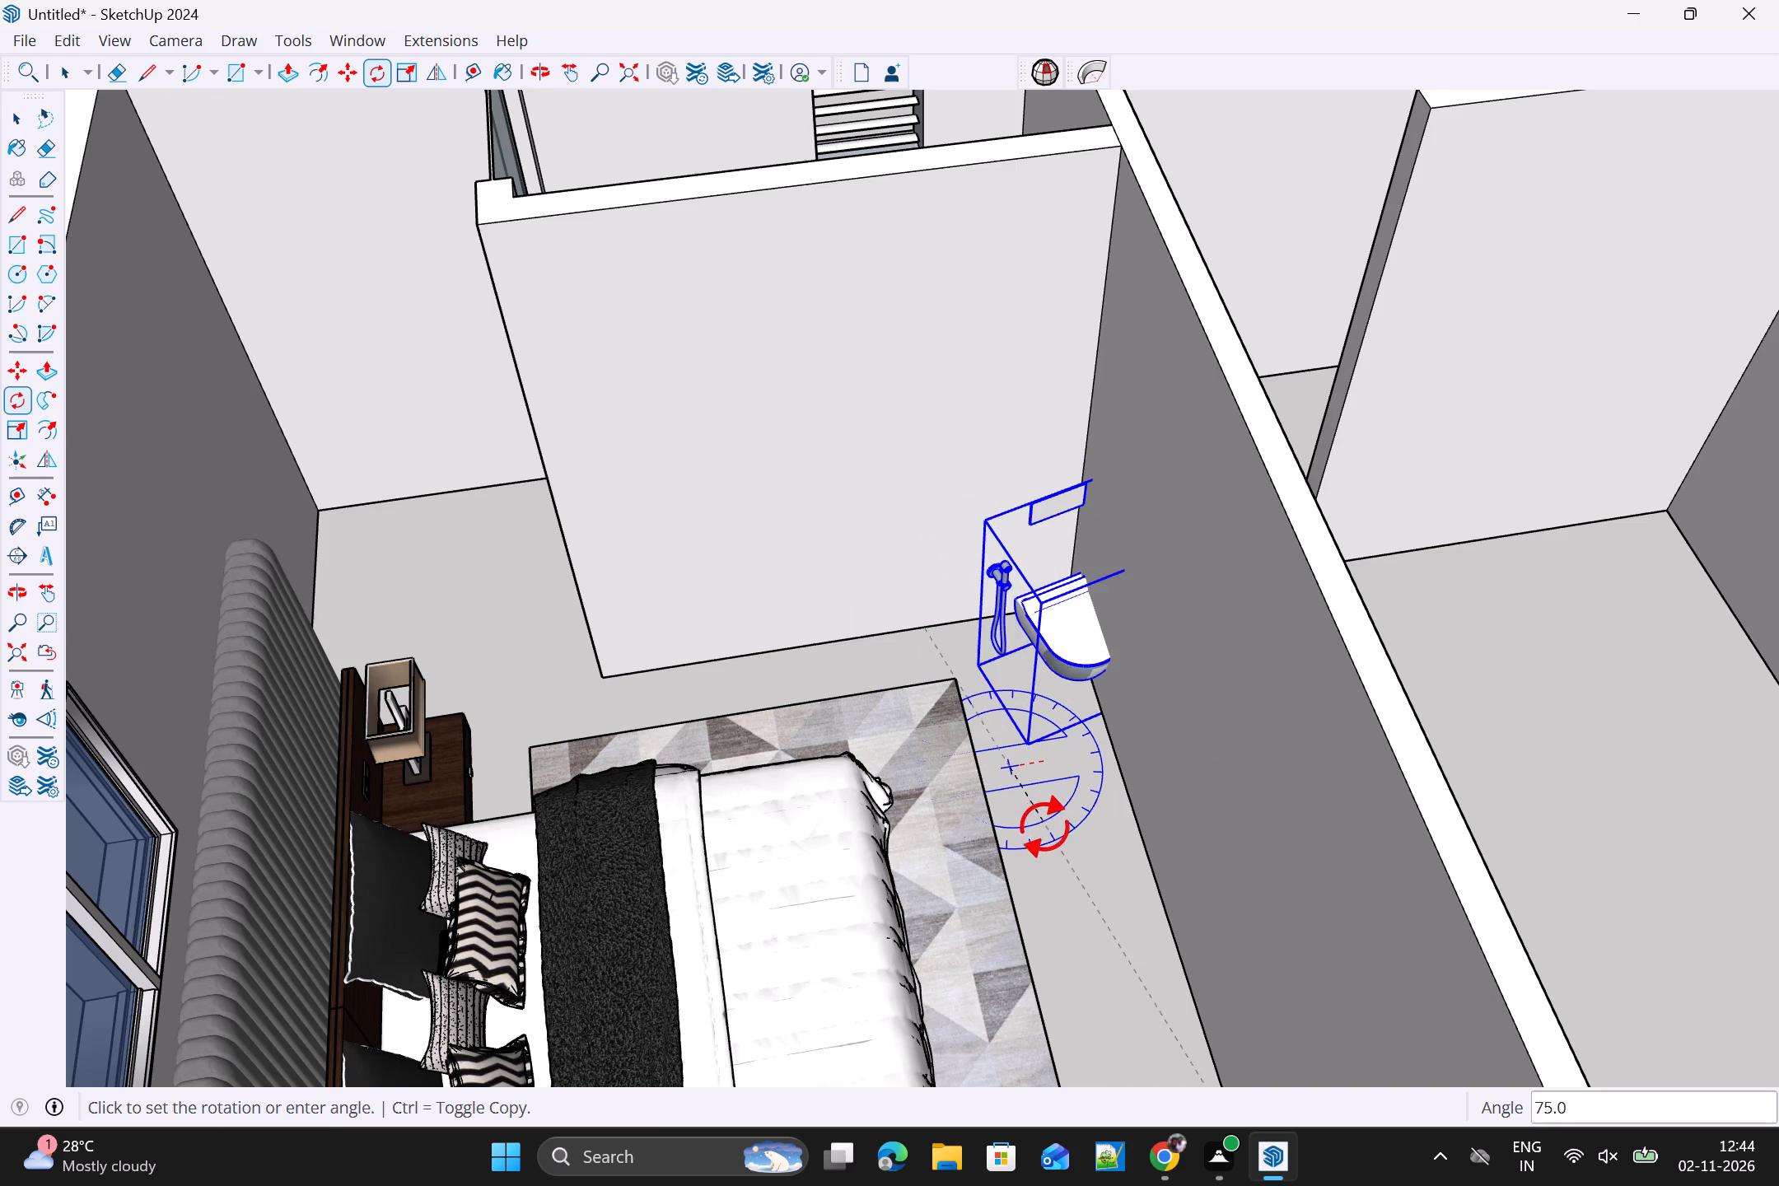
text(90)
key(Return)
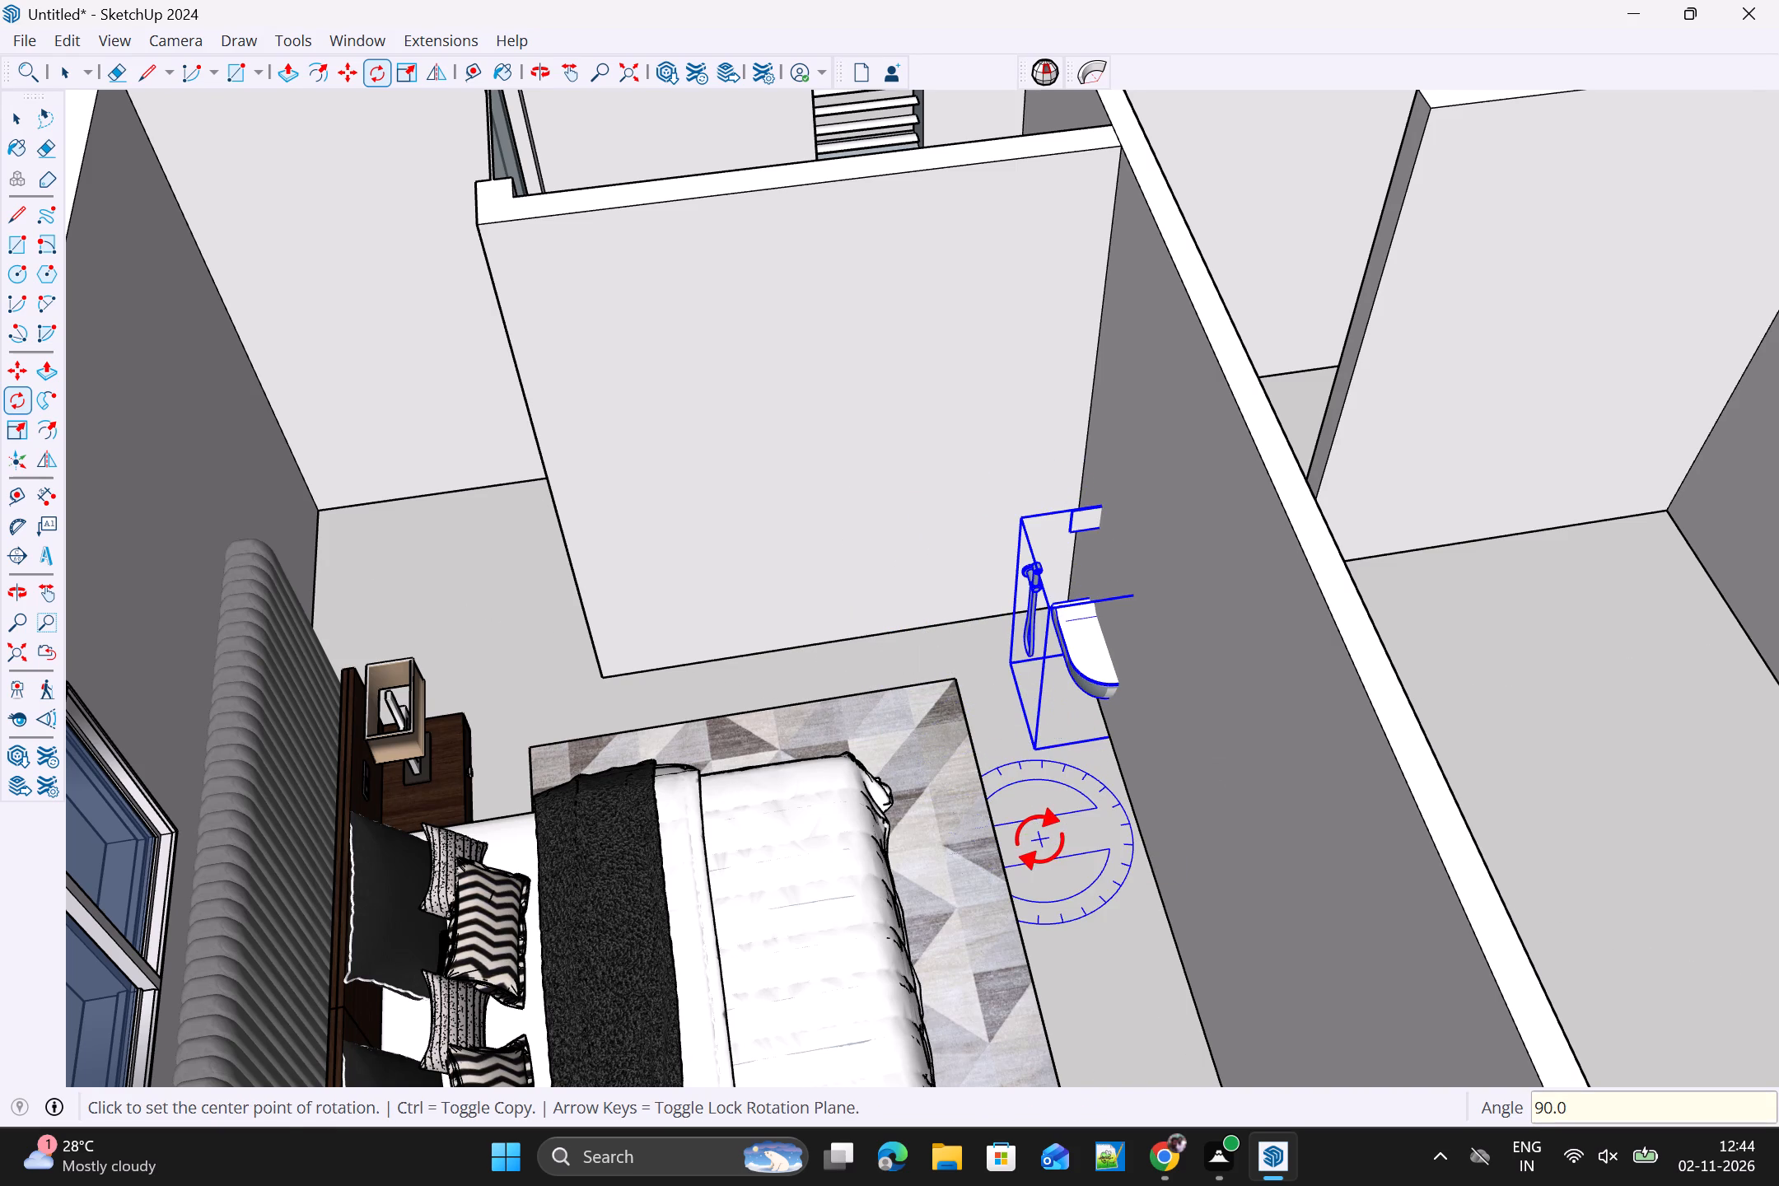
Move the toilet set by its back corner onto the rear attached bathroom's outer wall, below the louvred vent, and deselect it.
scroll(1039, 839, down, 2)
middle_drag(978, 856, 1653, 1097)
key(space)
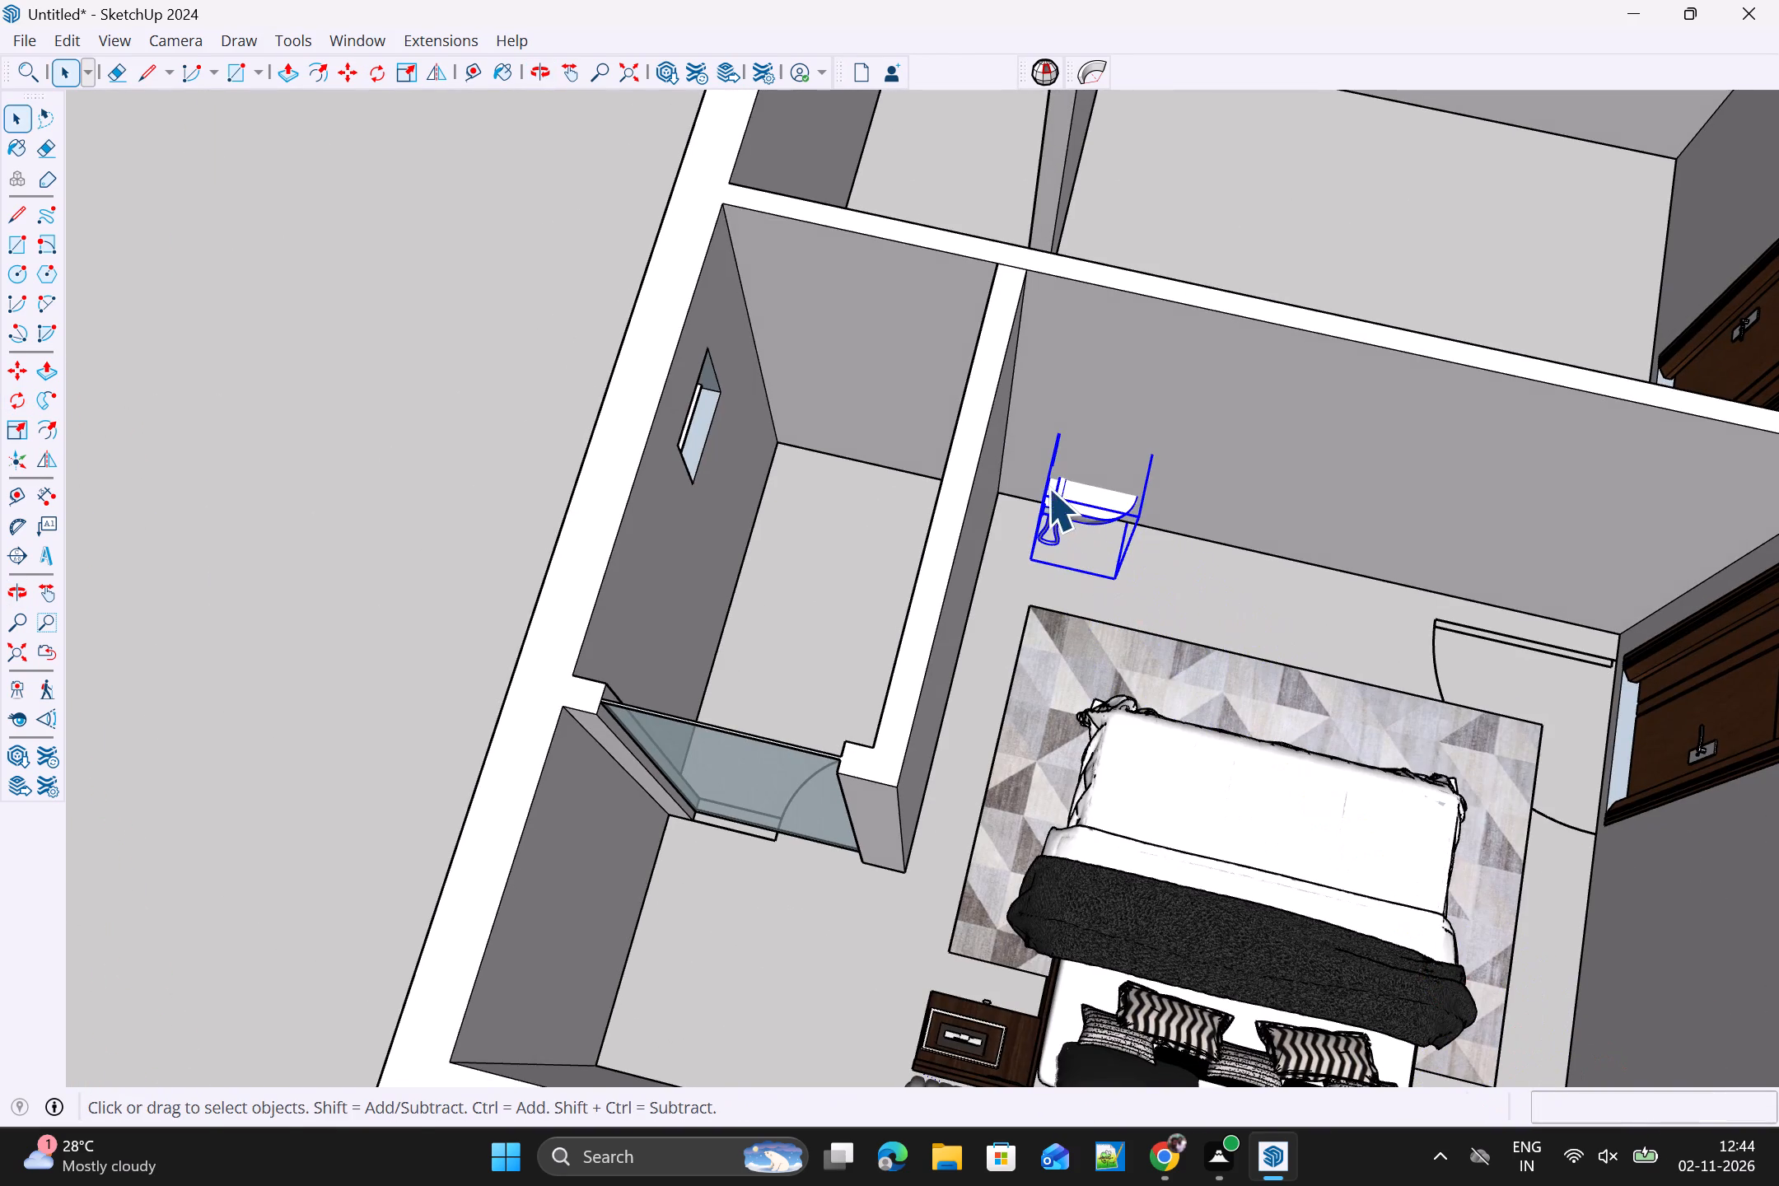
key(m)
click(1050, 502)
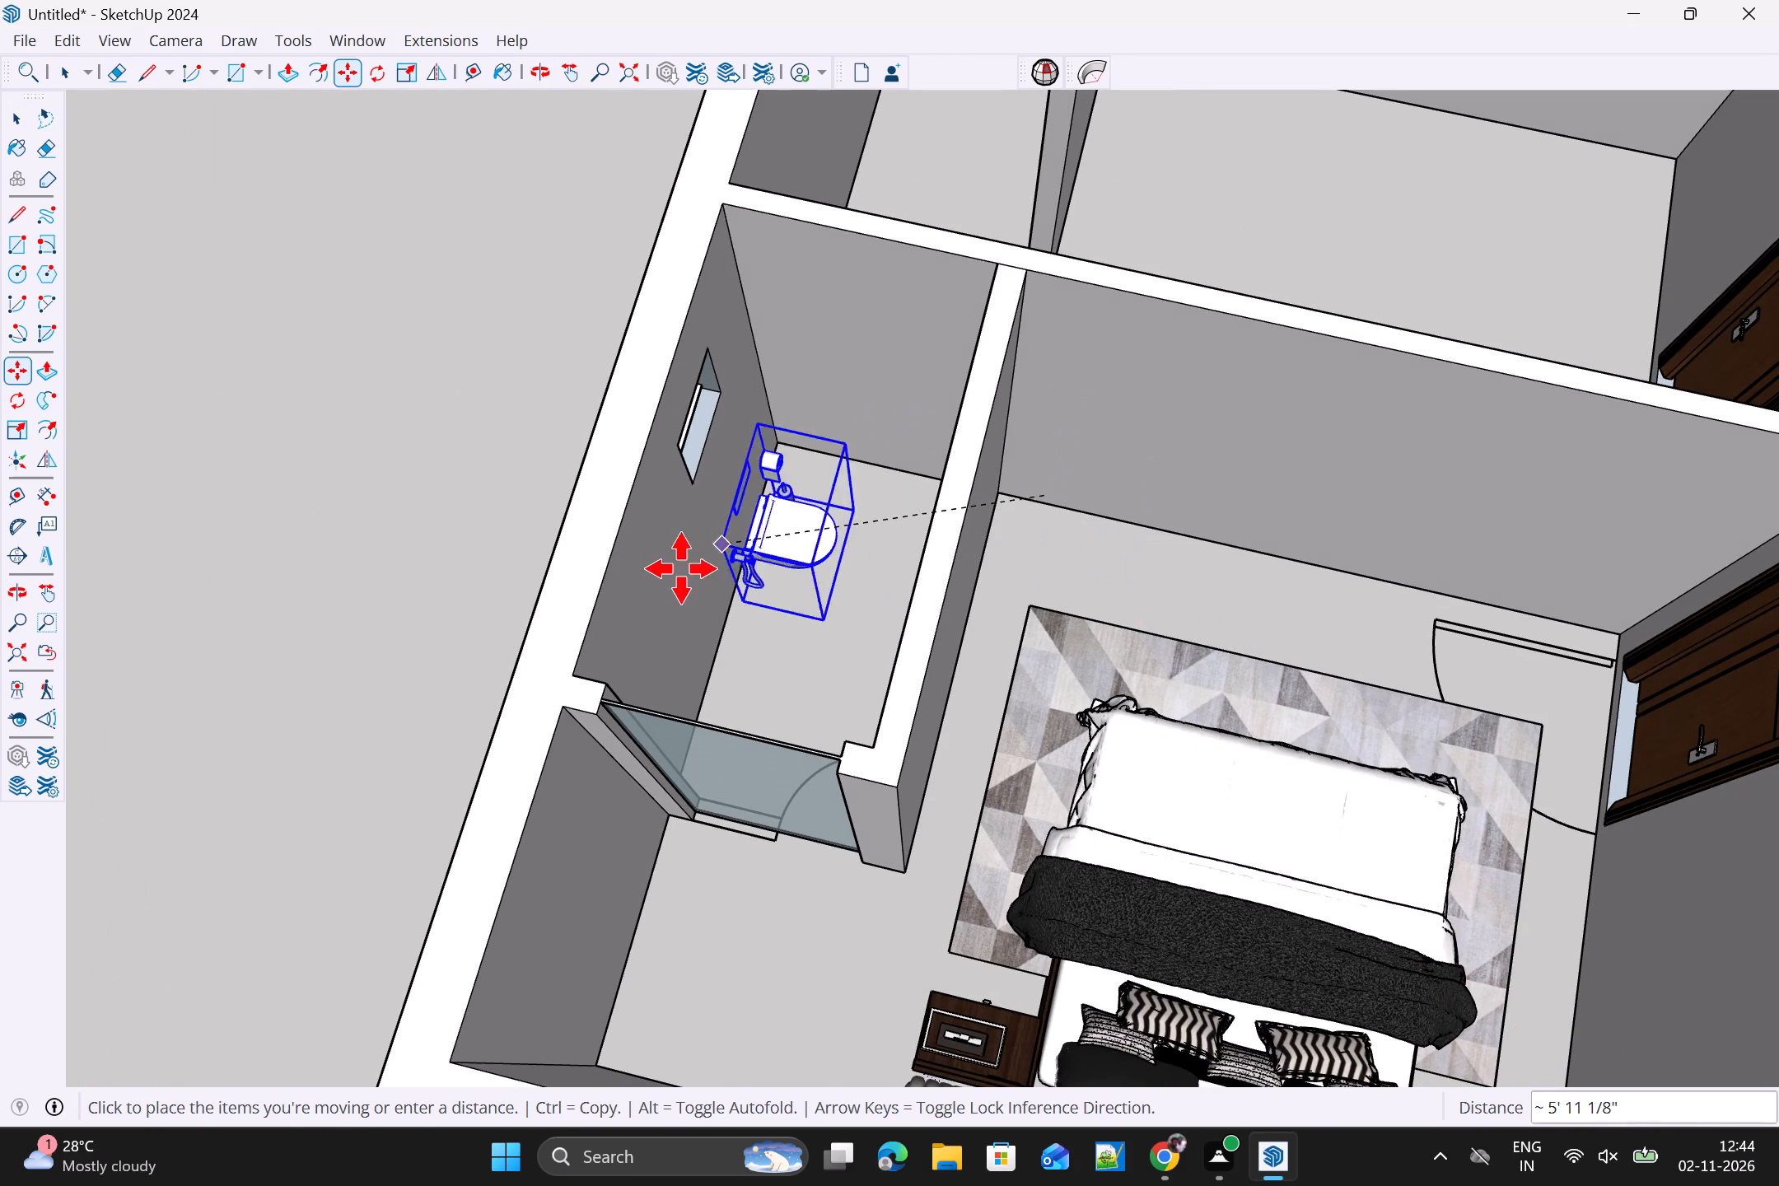
middle_drag(703, 626, 510, 625)
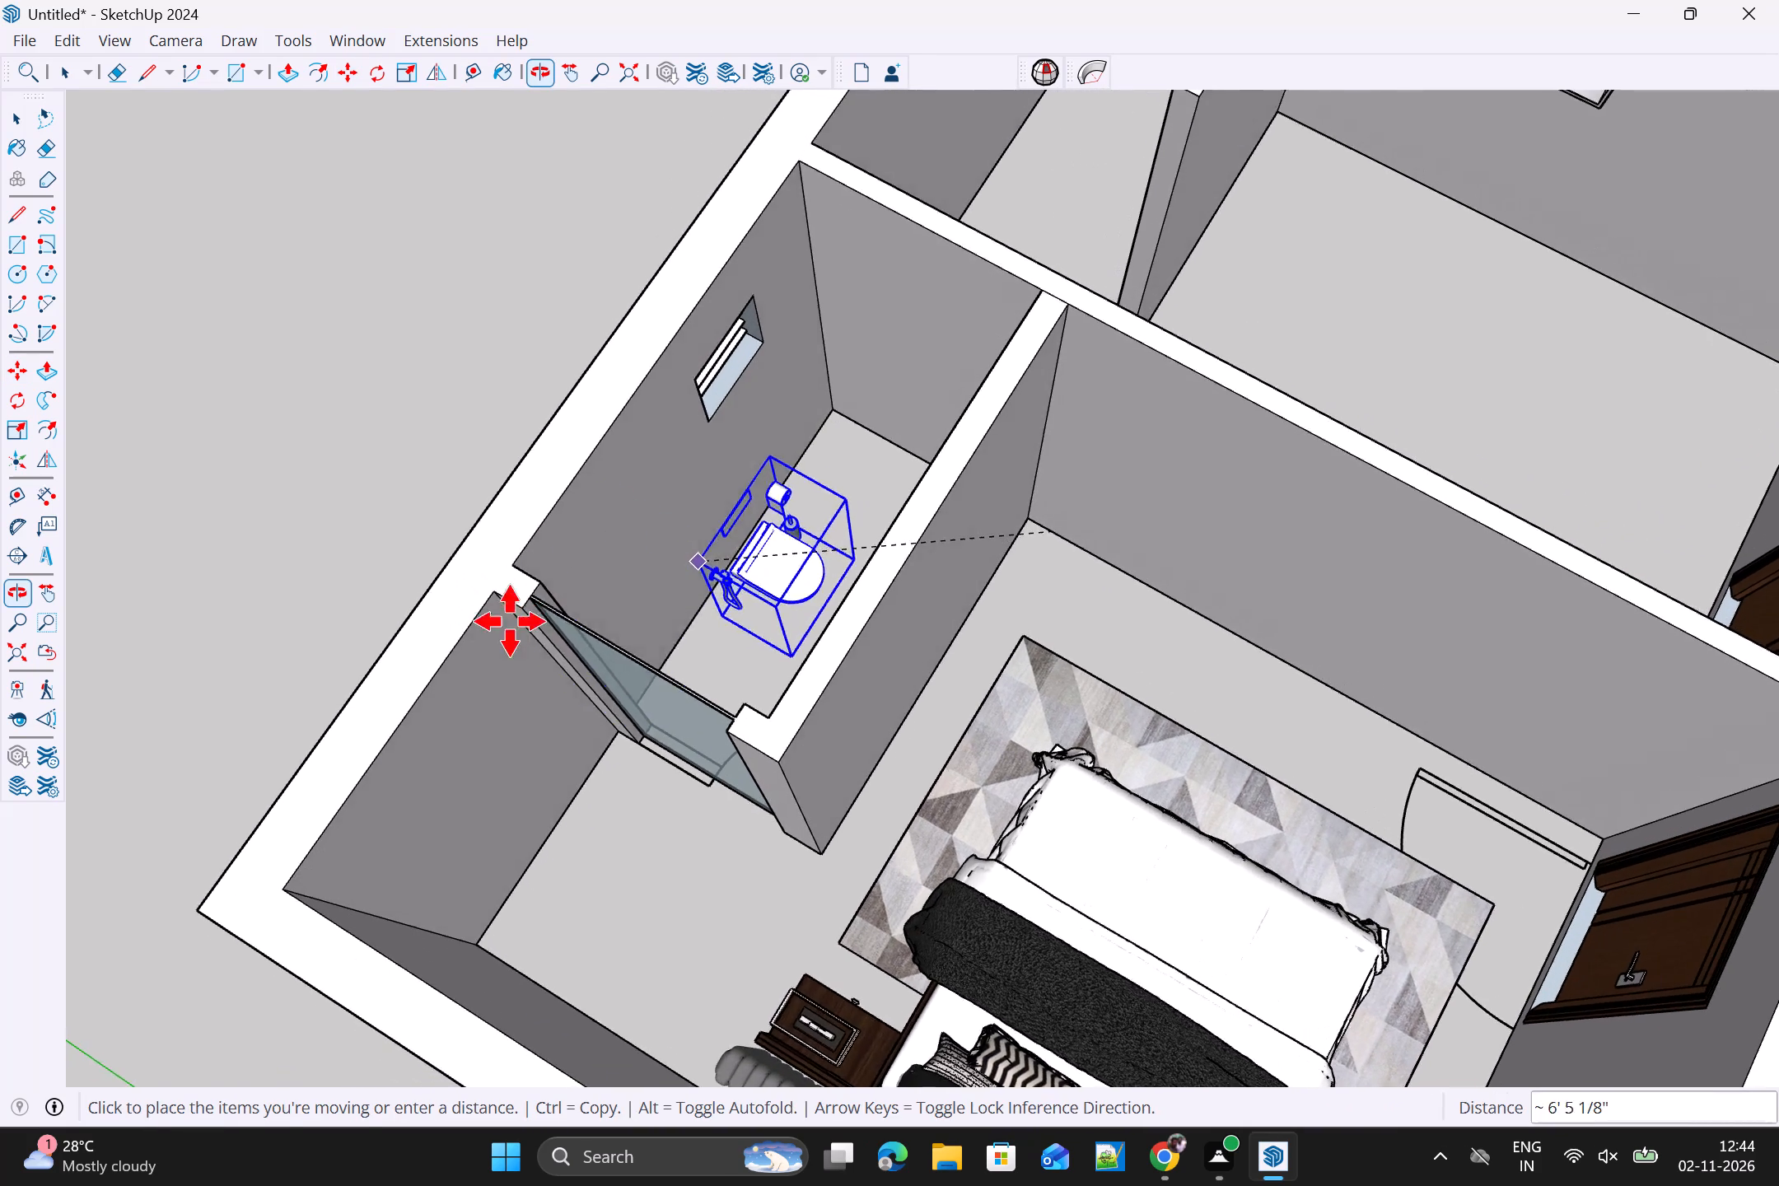
scroll(671, 581, up, 8)
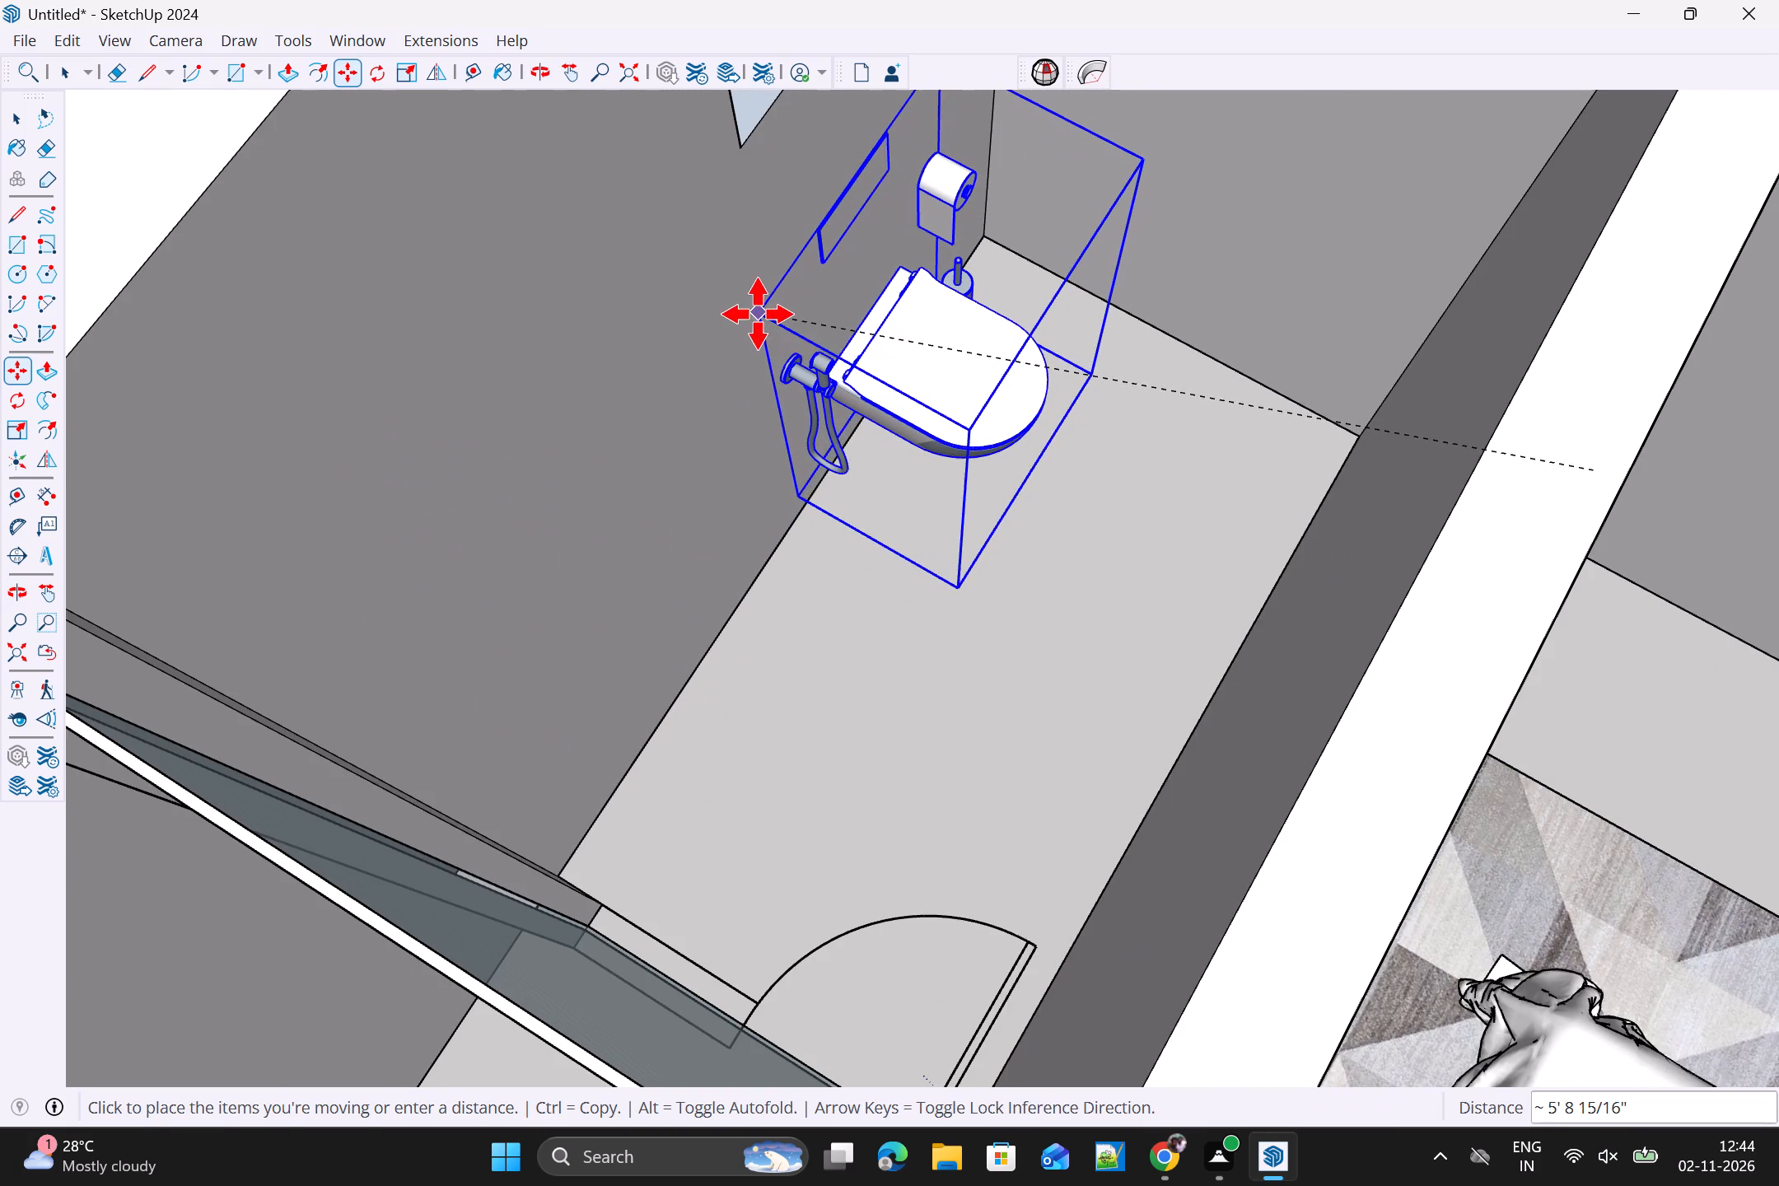
click(758, 314)
scroll(880, 397, down, 7)
middle_drag(1046, 475, 771, 529)
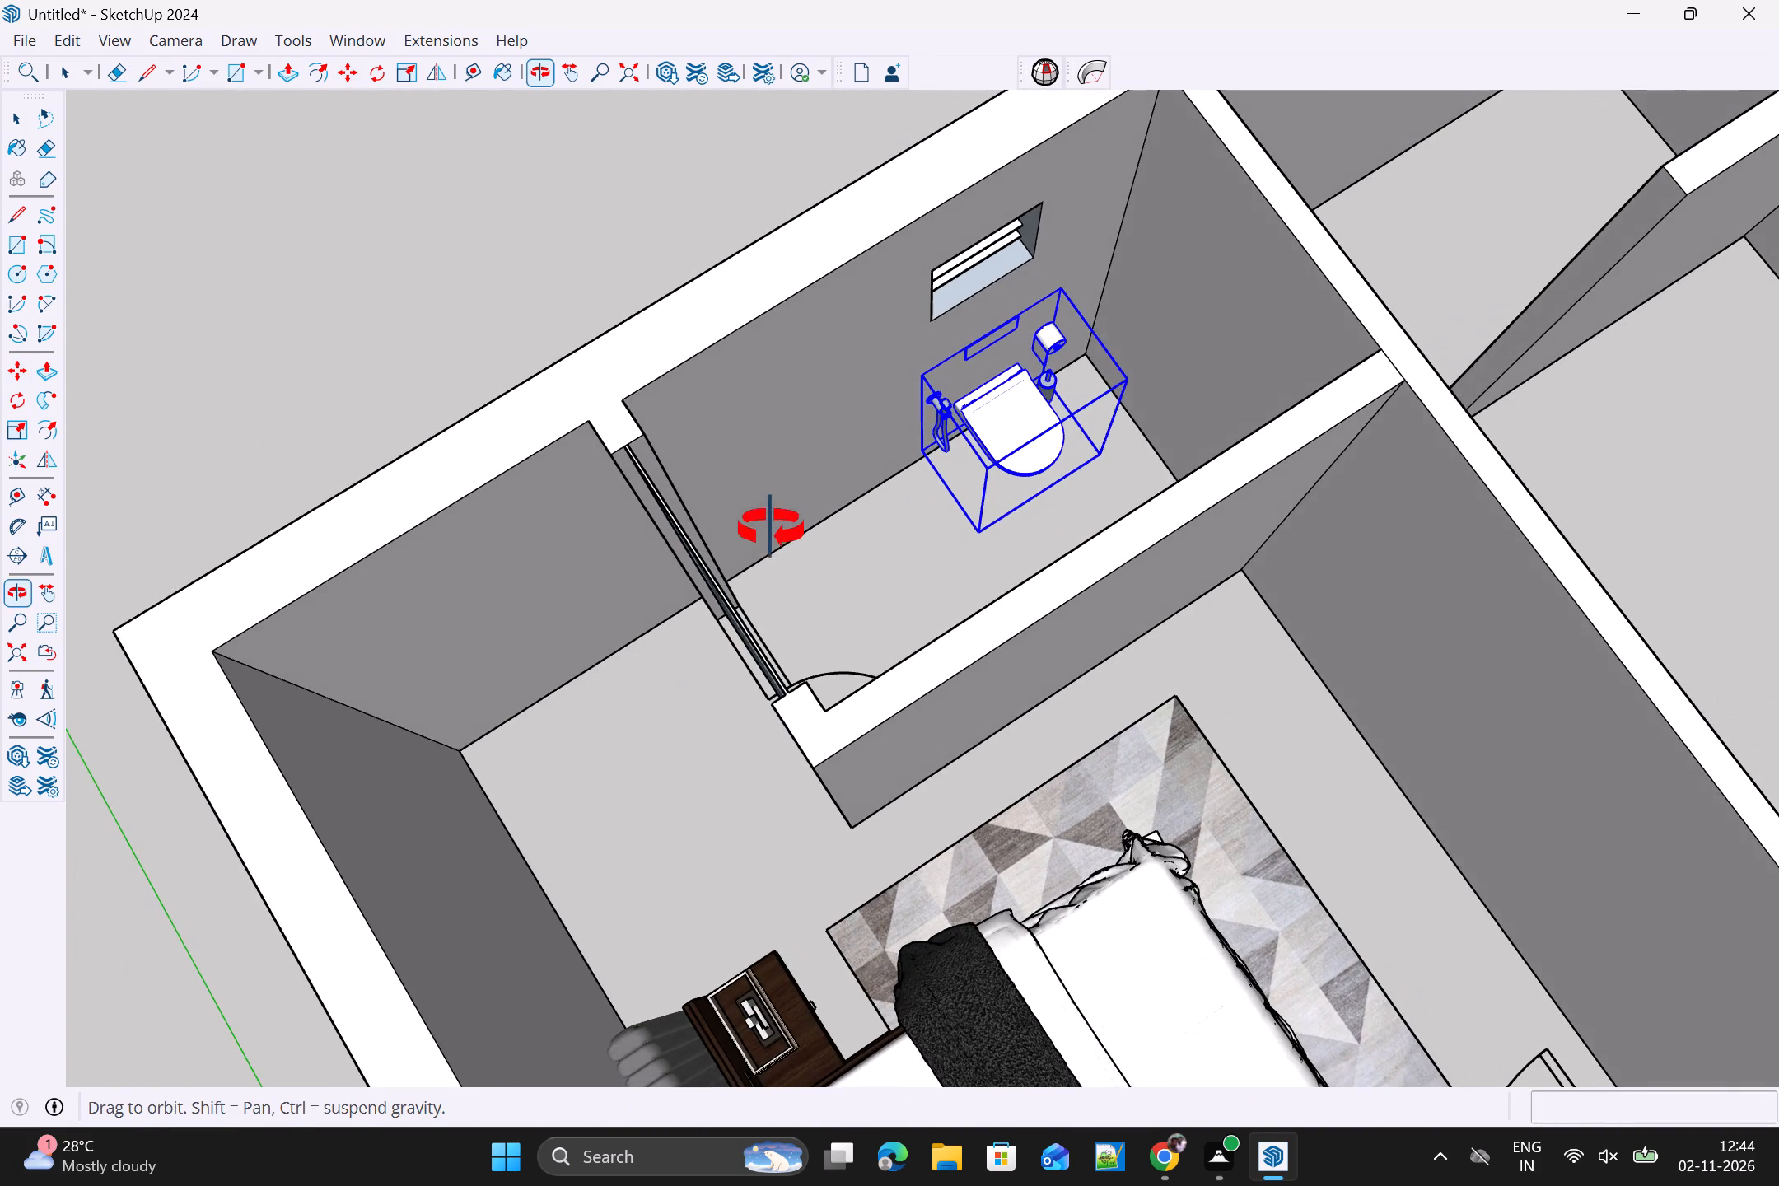
middle_drag(771, 529, 770, 529)
key(space)
drag(591, 250, 596, 241)
Examine the toilet set through the glass door, and view the whole house layout from several angles.
middle_drag(927, 423, 929, 419)
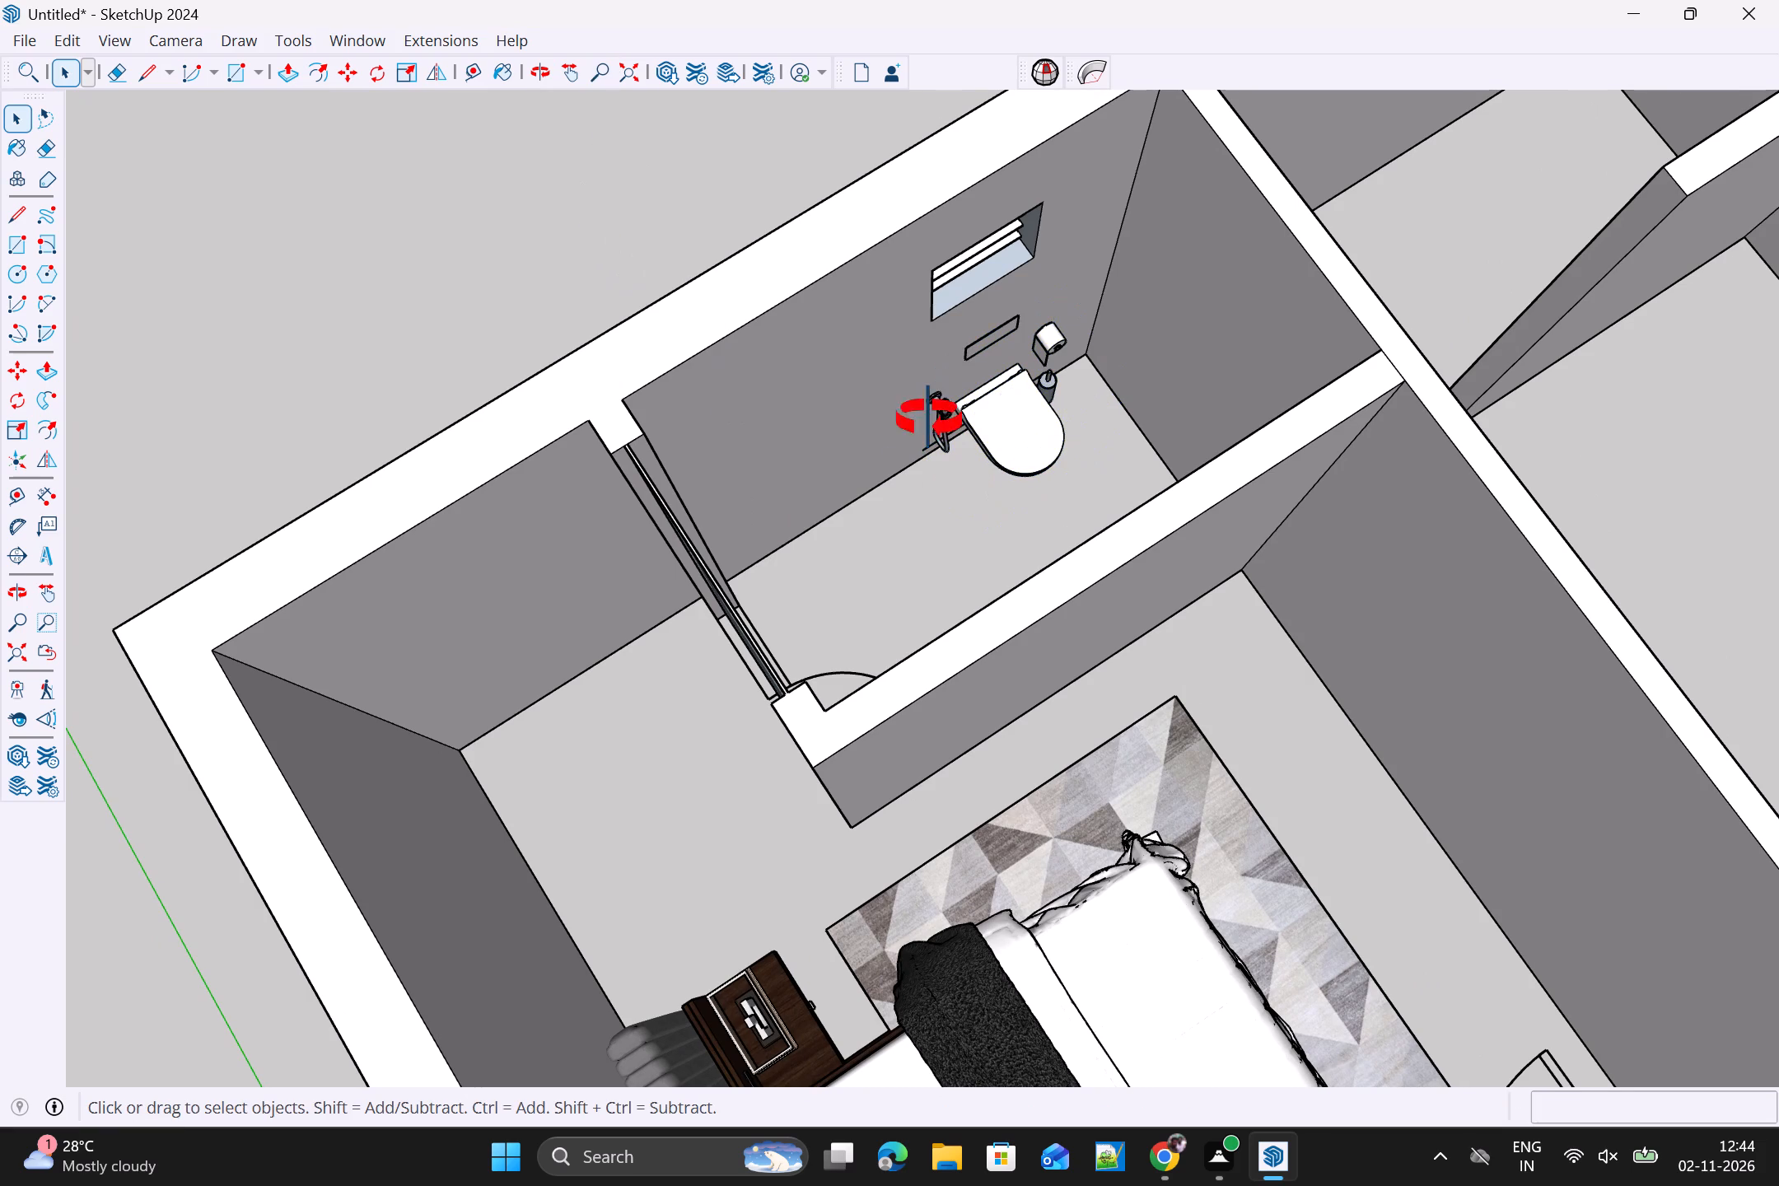
middle_drag(929, 419, 1497, 198)
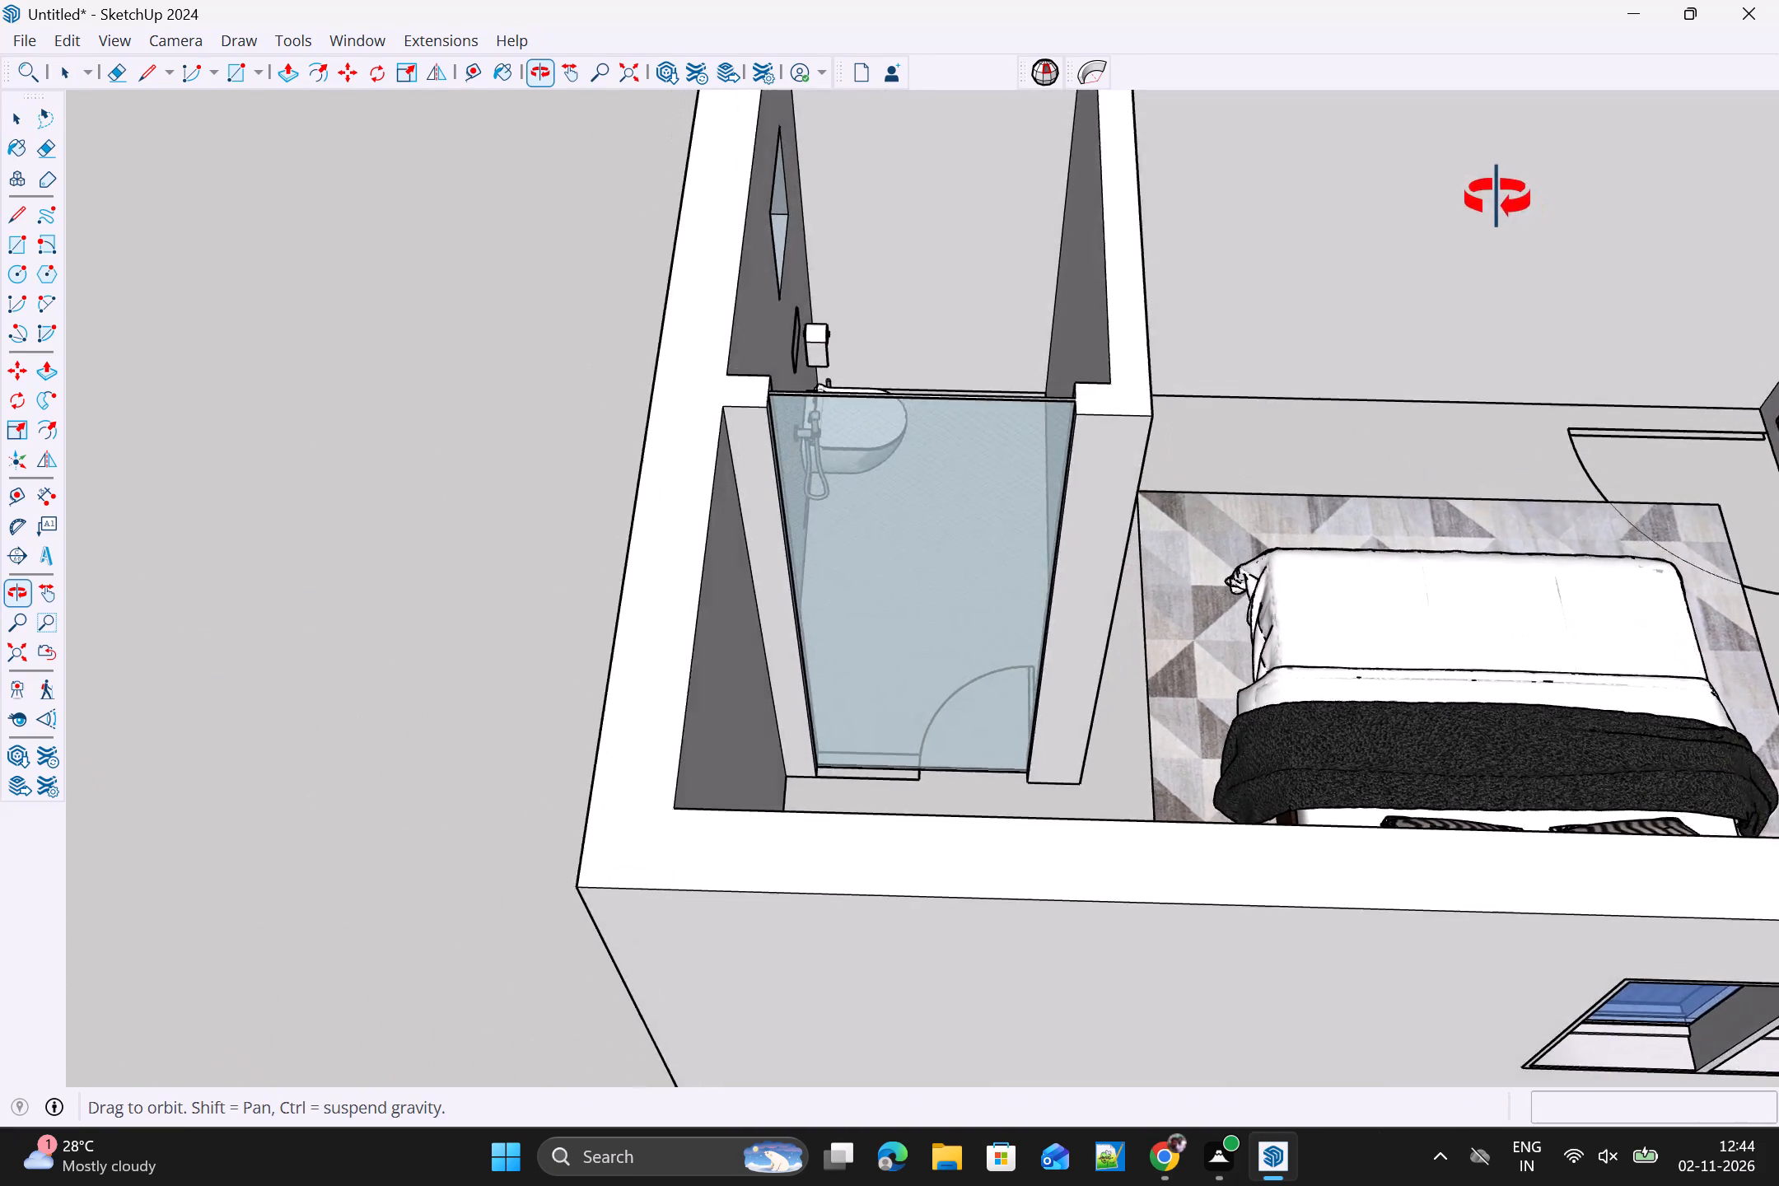
middle_drag(1497, 198, 991, 249)
scroll(1090, 333, down, 9)
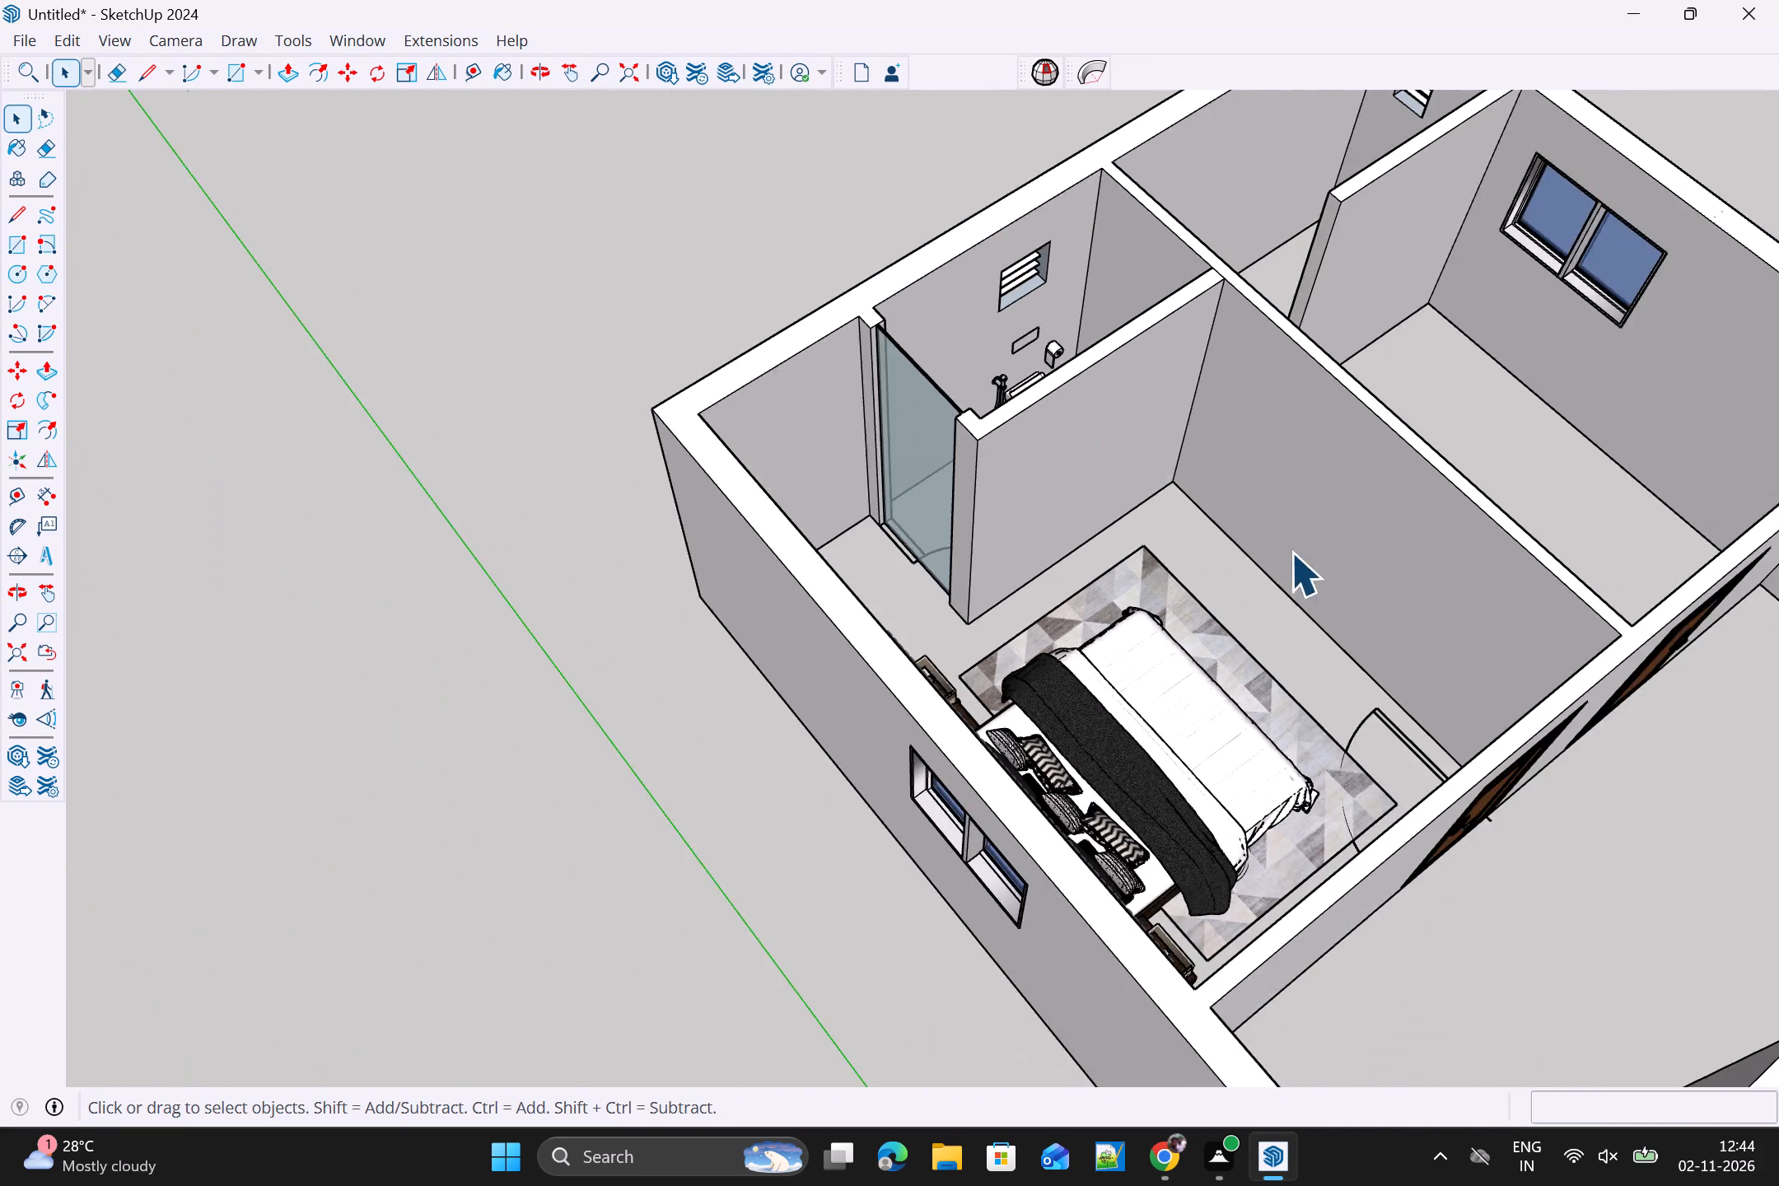
scroll(1291, 552, down, 2)
middle_drag(1557, 721, 946, 431)
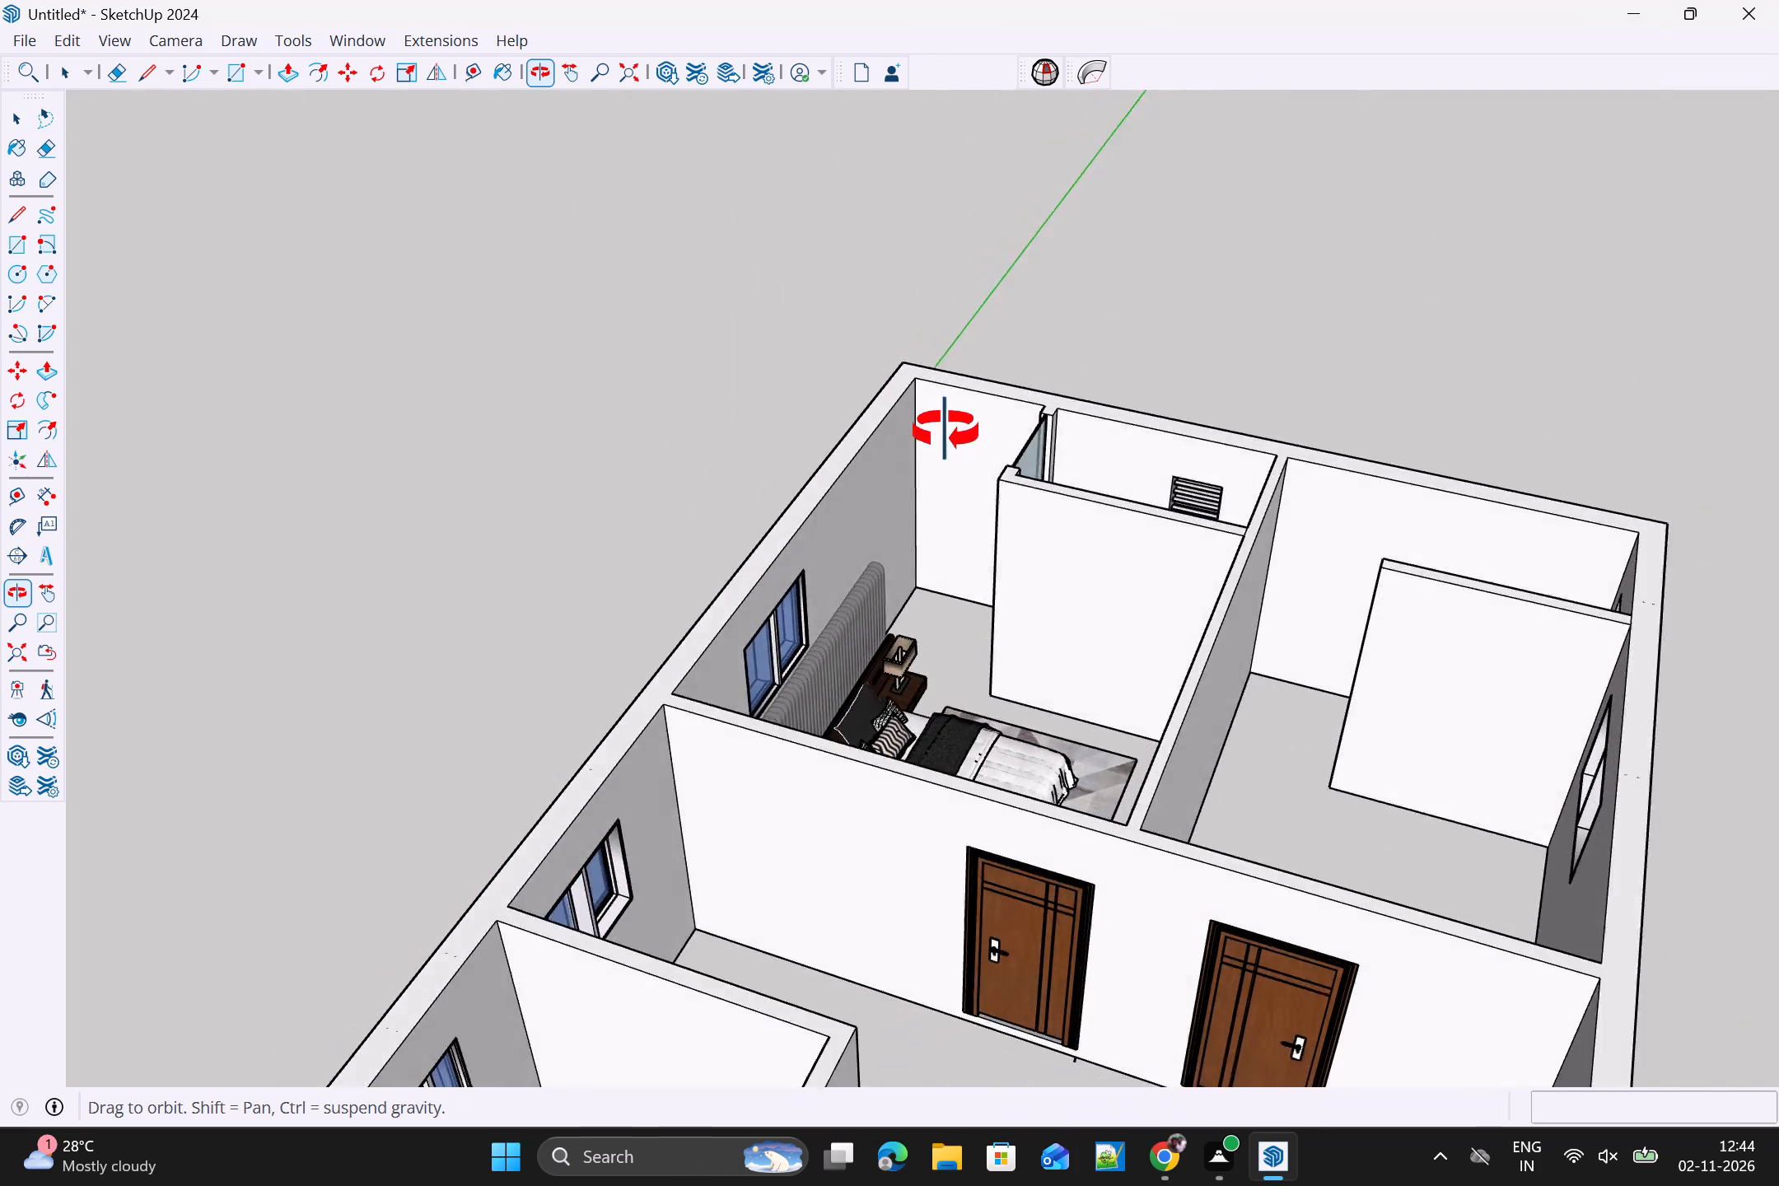
middle_drag(946, 431, 963, 394)
scroll(1002, 478, down, 4)
scroll(1056, 613, down, 3)
middle_drag(1121, 697, 792, 1019)
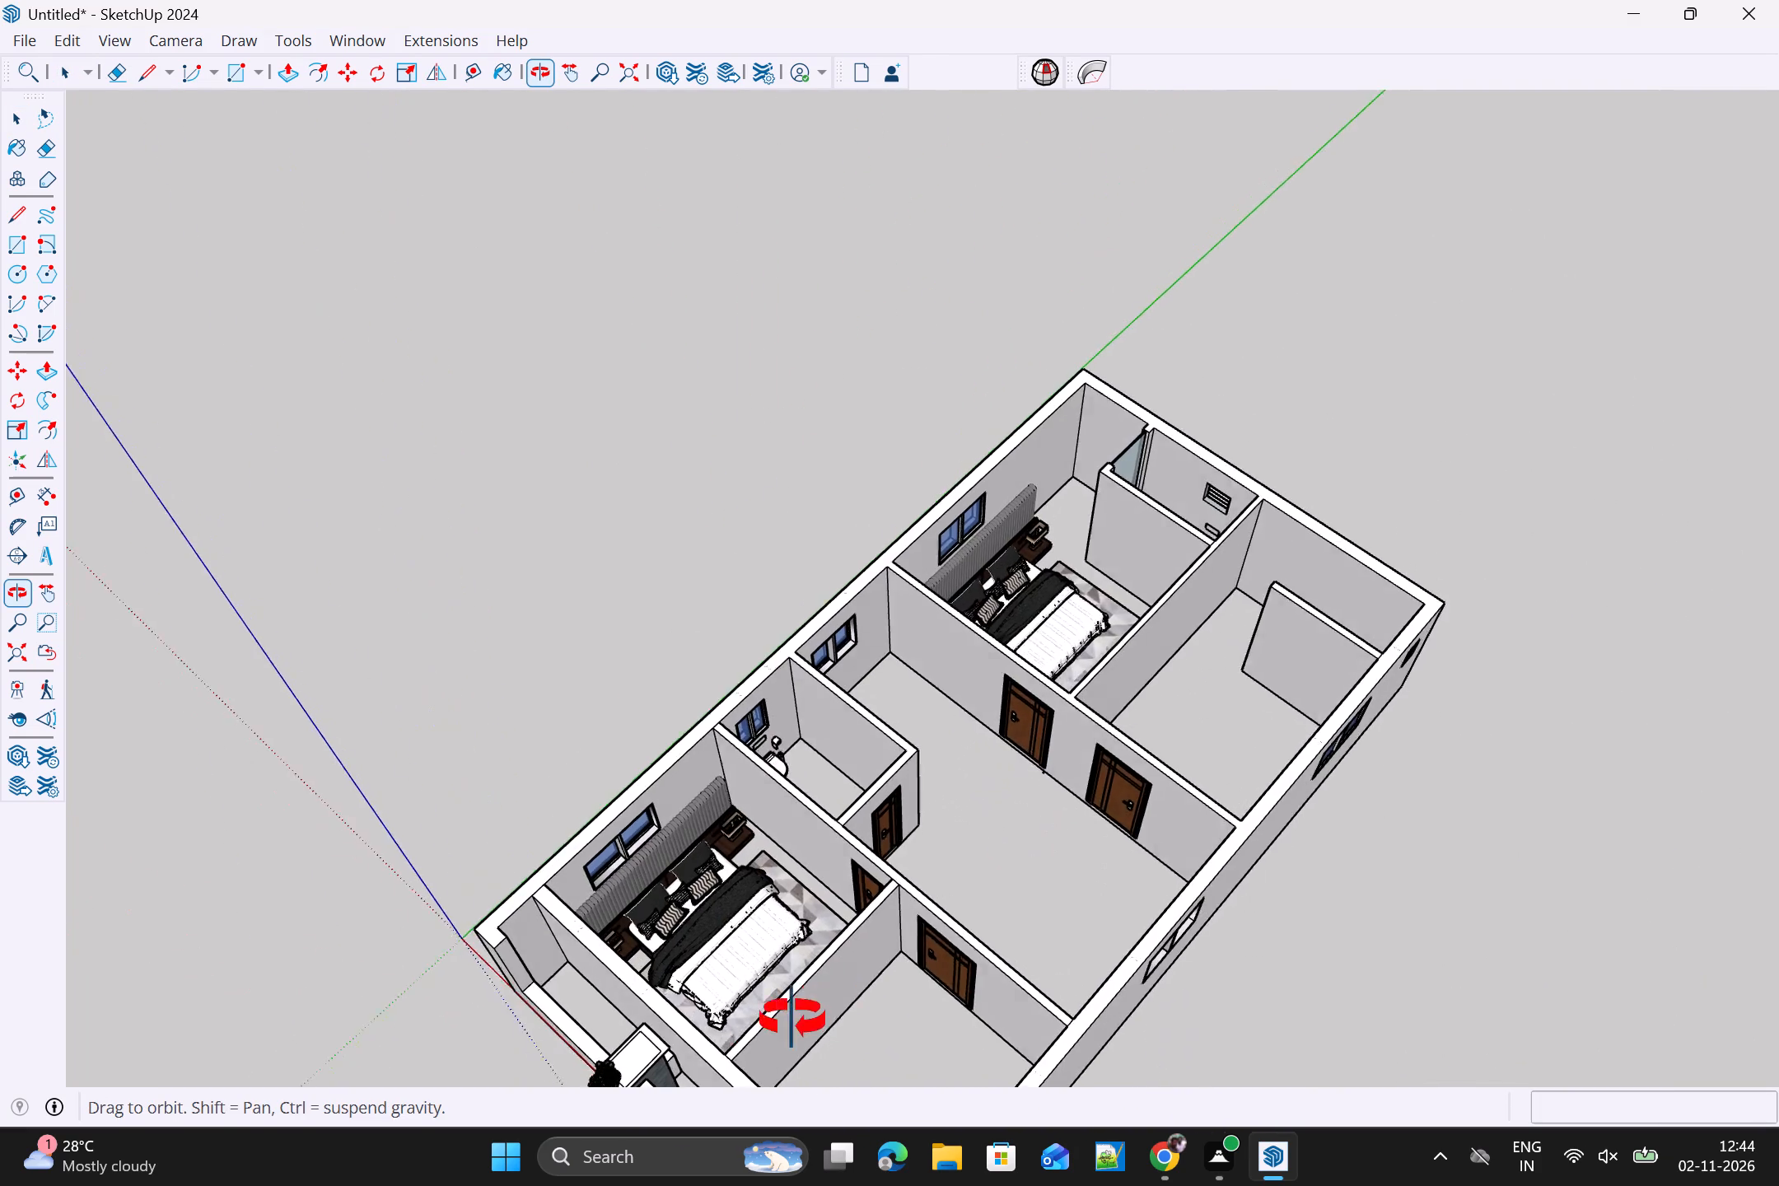
middle_drag(792, 1019, 772, 1021)
scroll(791, 982, up, 1)
scroll(805, 969, down, 3)
middle_drag(889, 939, 899, 932)
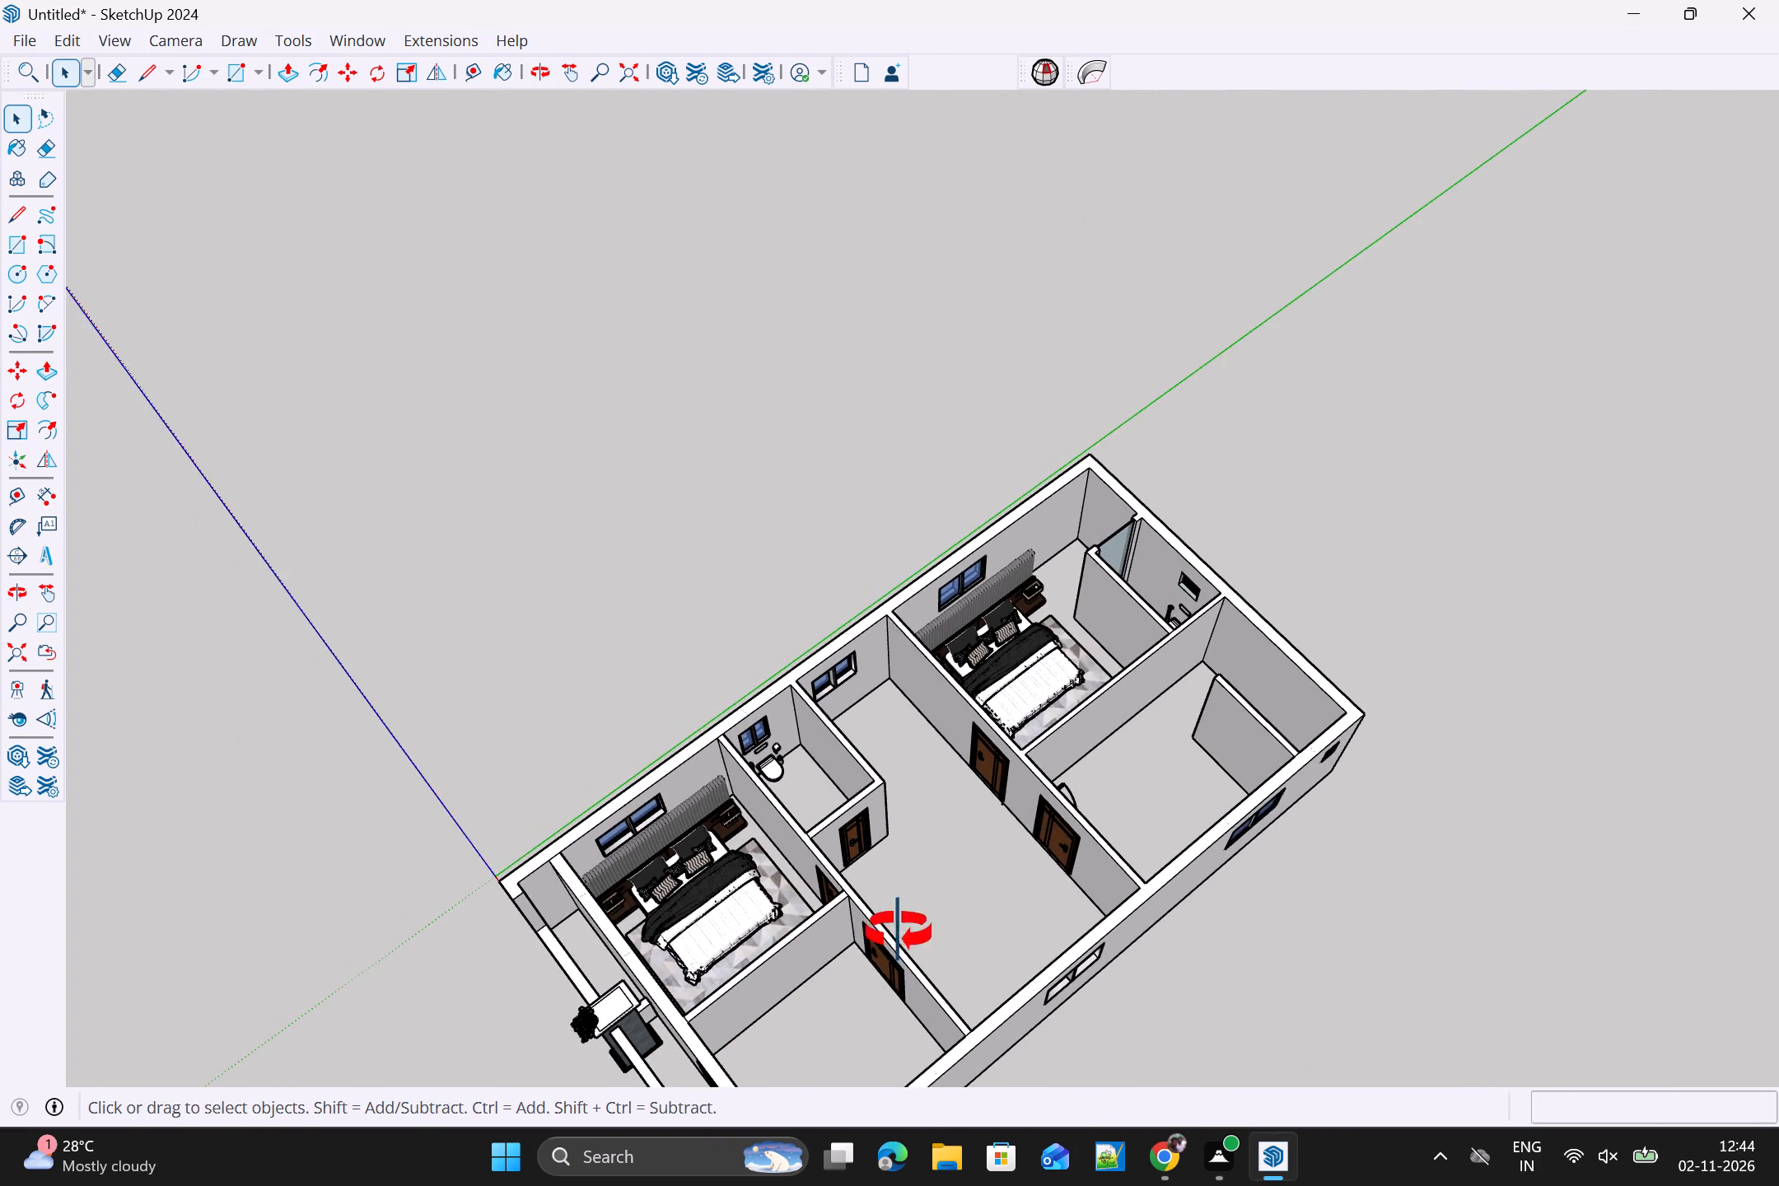
middle_drag(899, 932, 1193, 649)
scroll(1169, 735, down, 2)
middle_drag(1180, 794, 1315, 989)
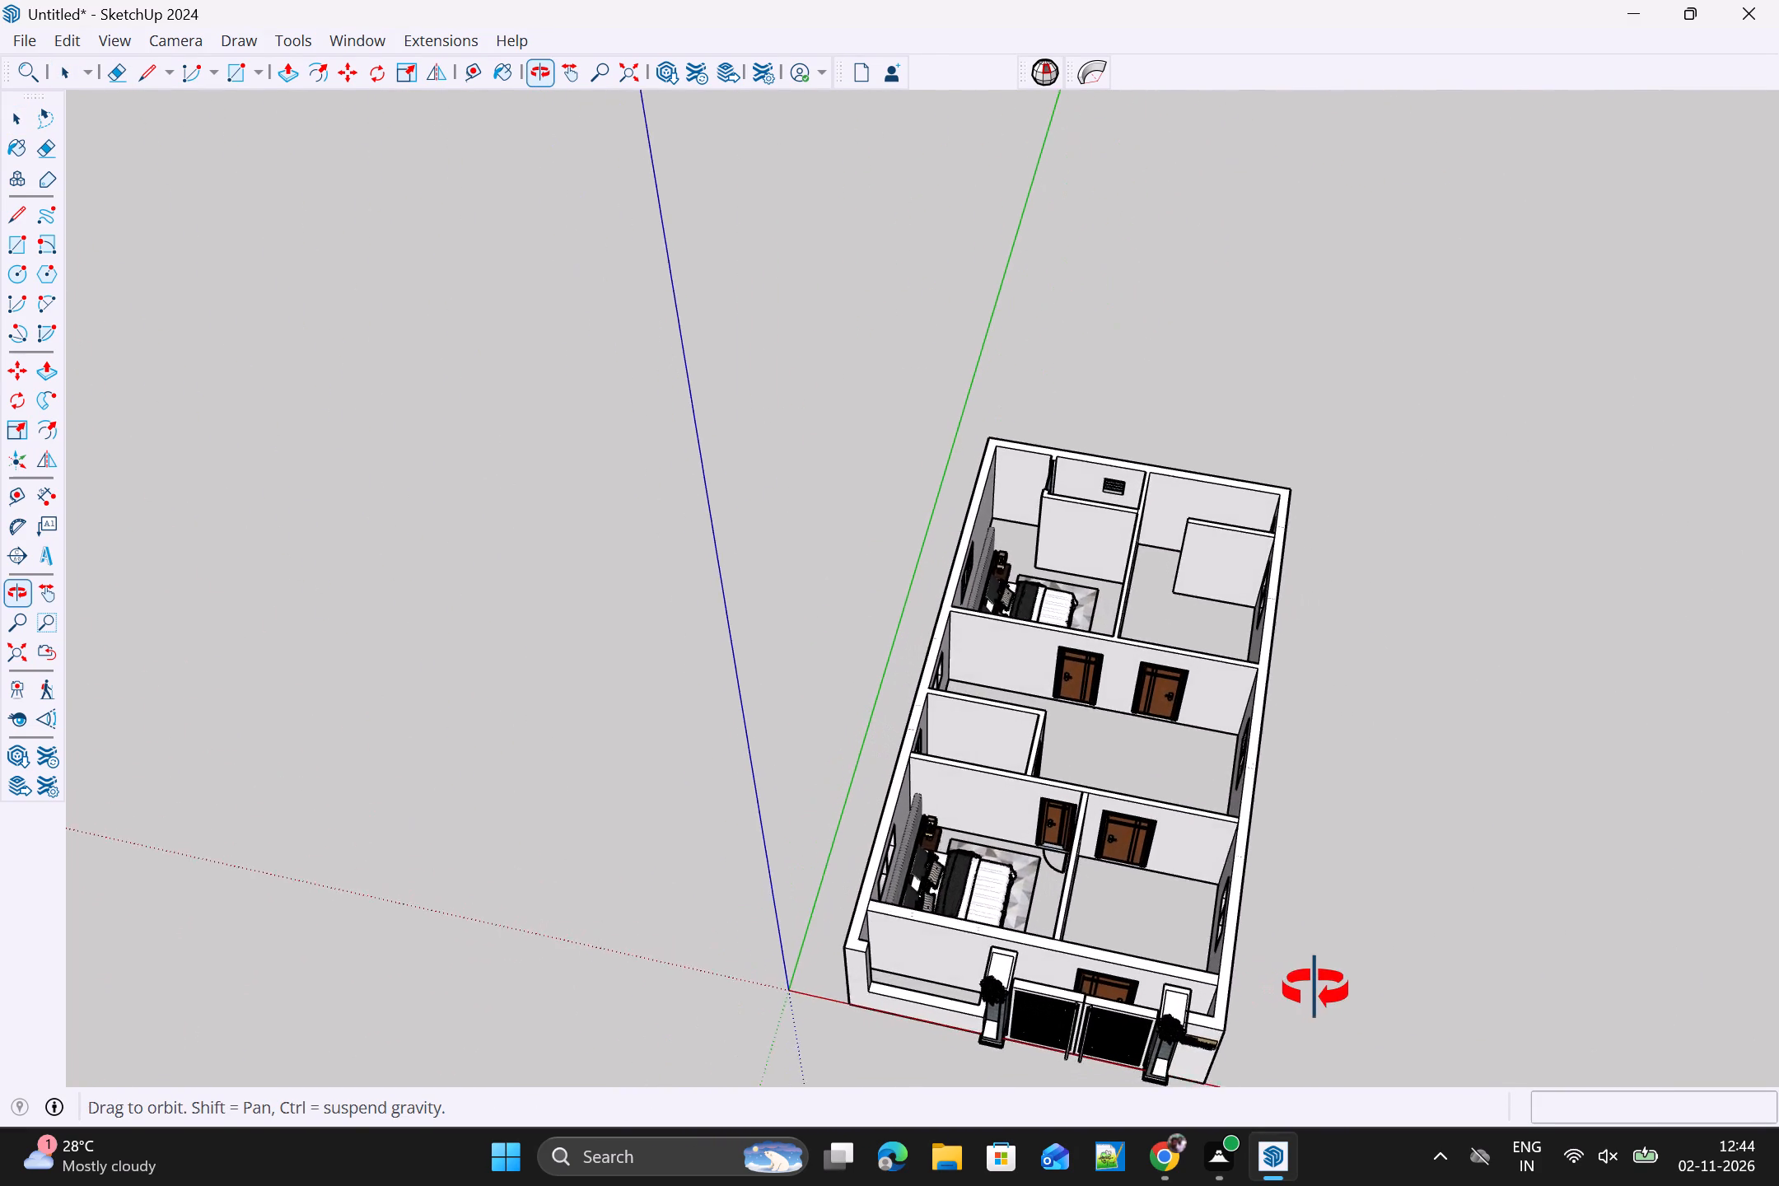
middle_drag(1315, 989, 1324, 983)
Open the house walls group and paint the middle bathroom's rear partition face with the In Model grey triangle-pattern material.
scroll(1160, 957, up, 11)
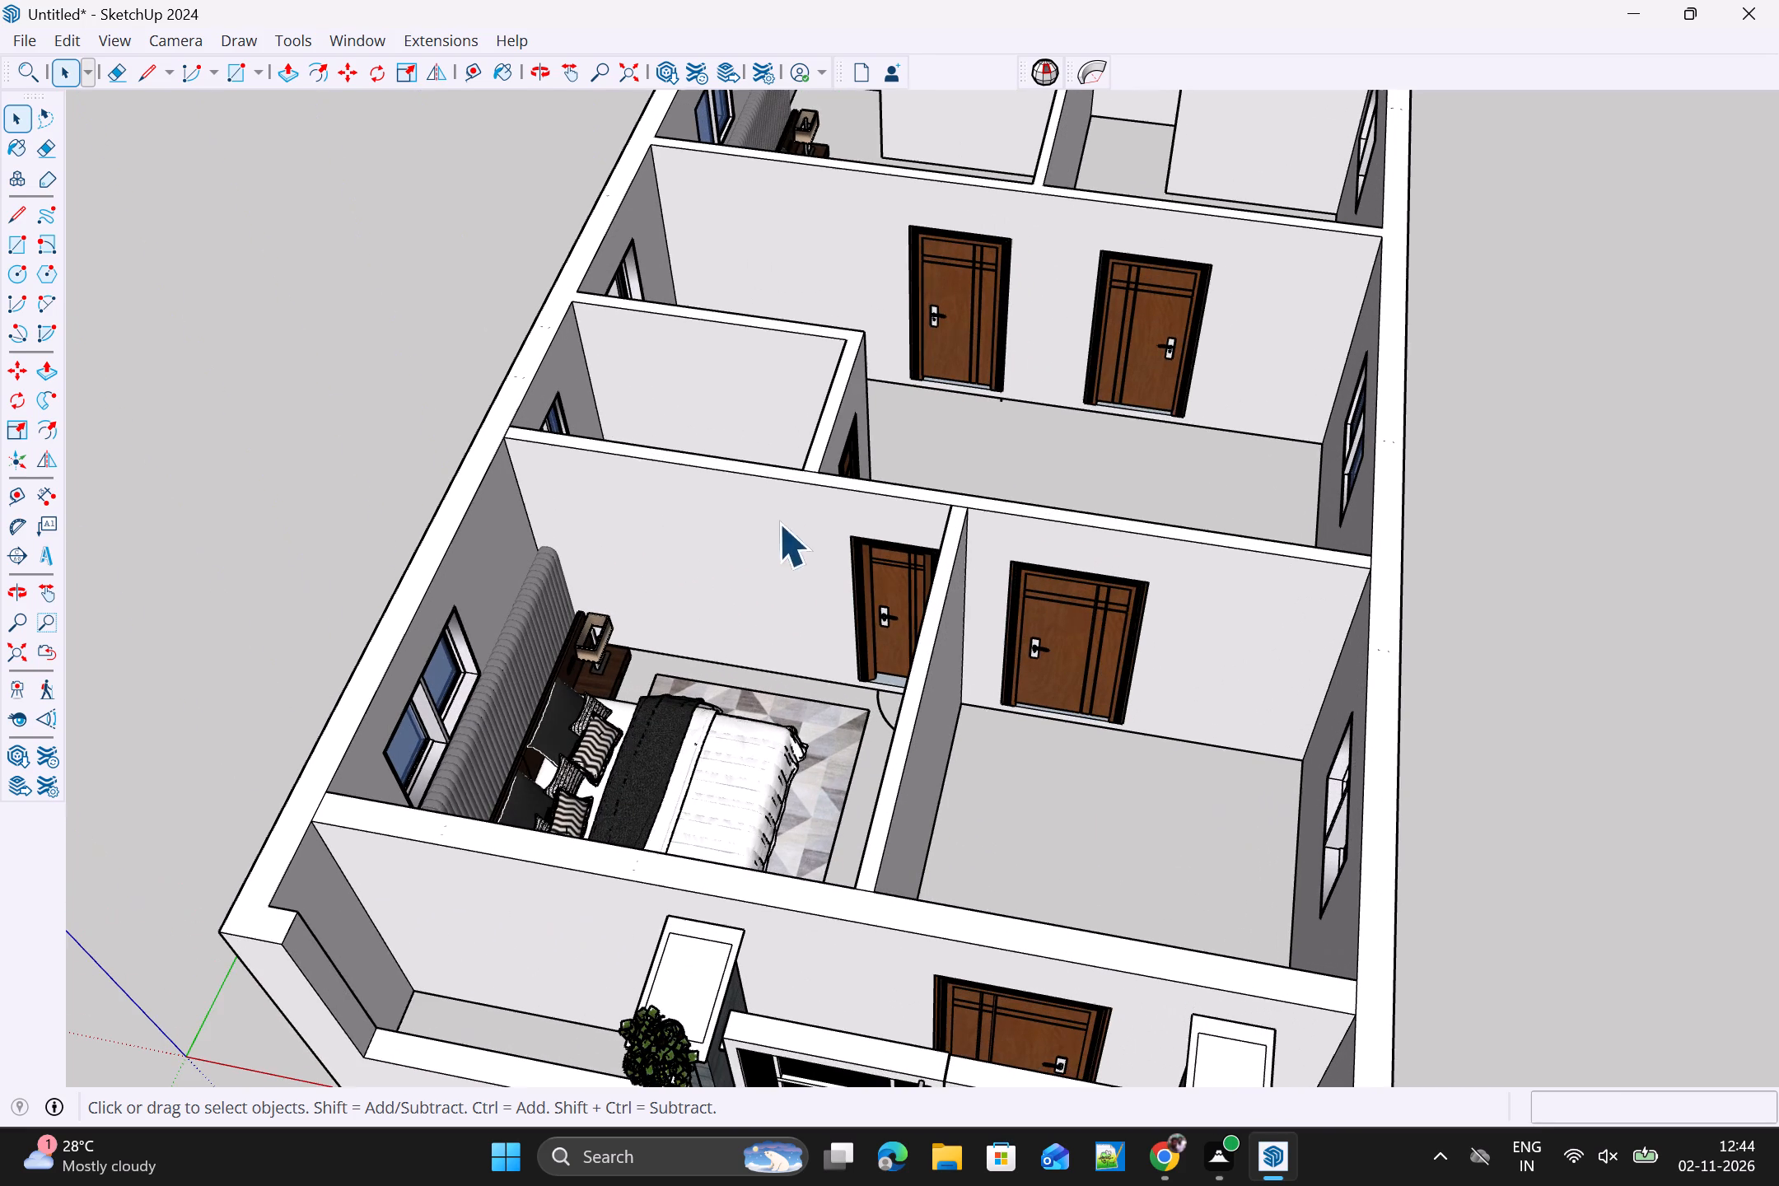
click(784, 279)
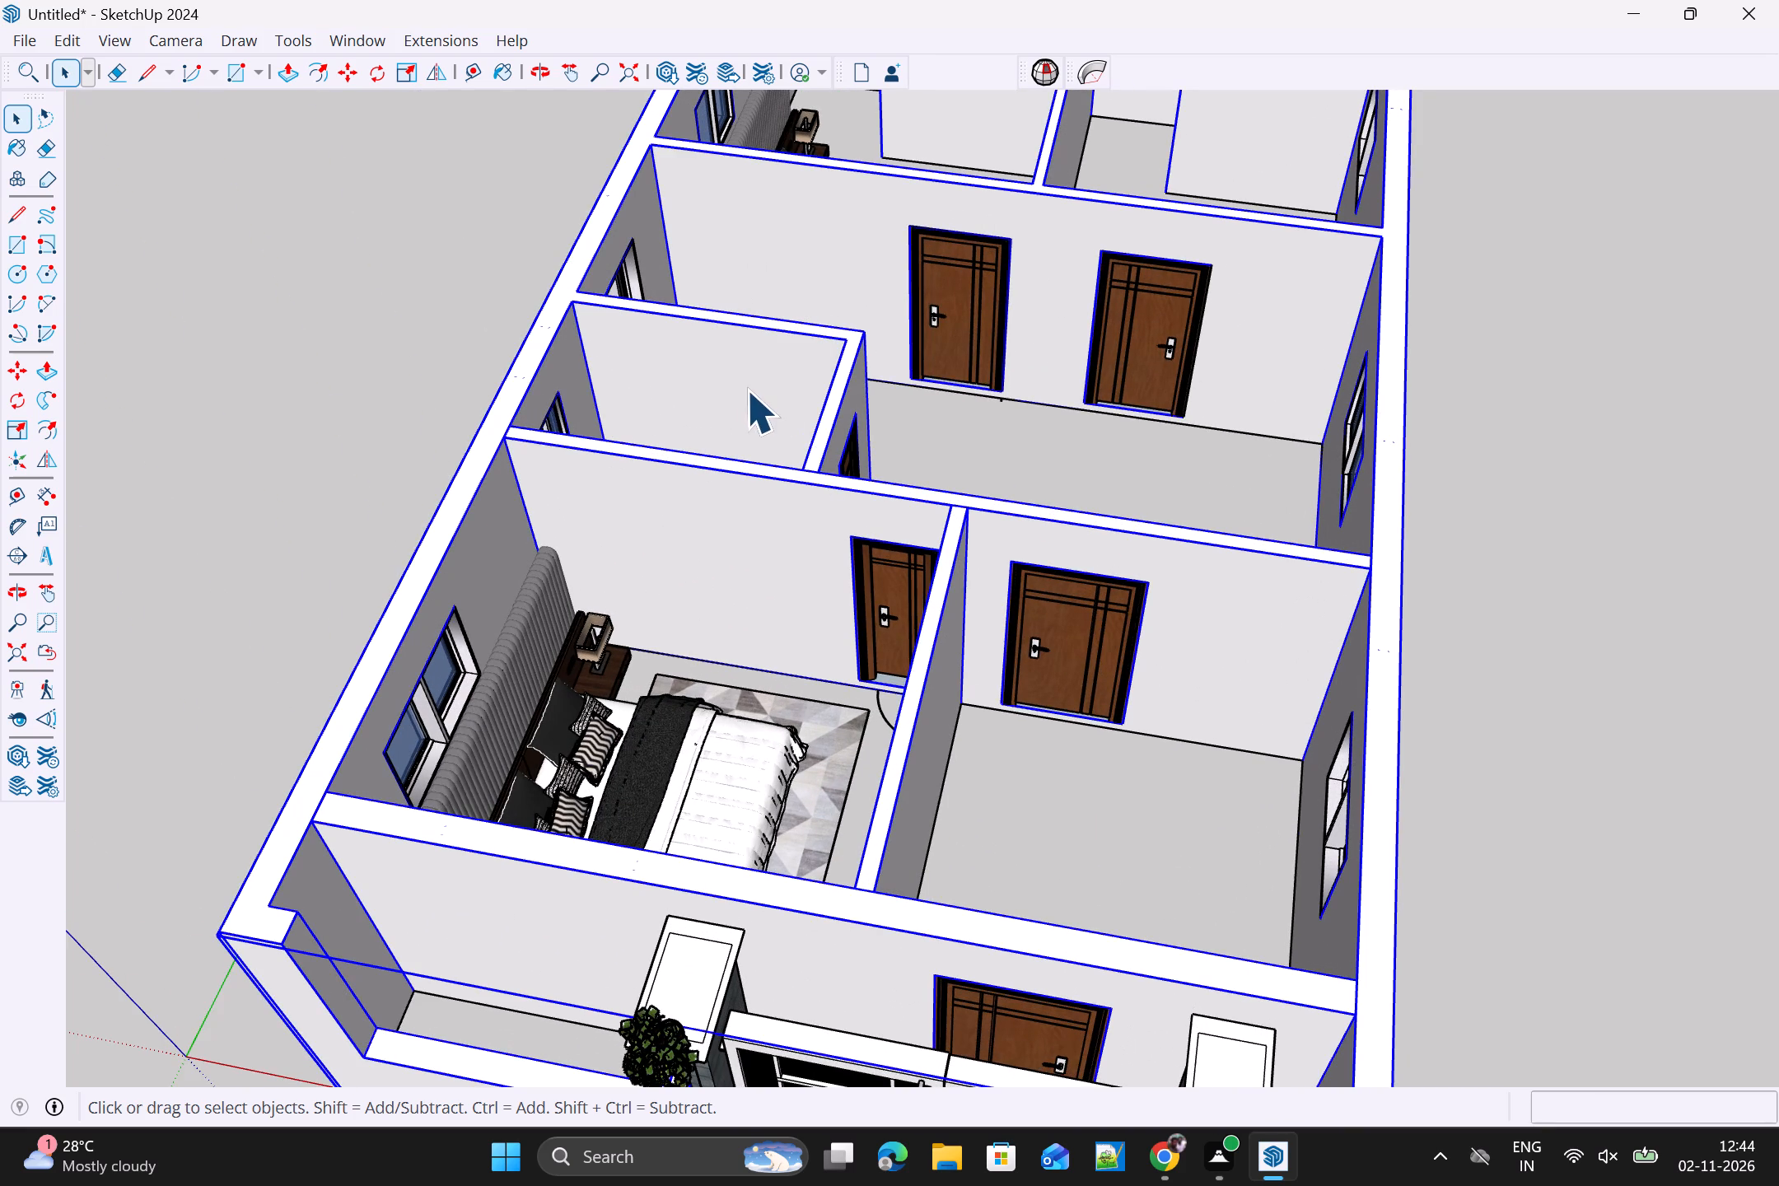
scroll(760, 413, down, 2)
triple_click(732, 390)
scroll(746, 389, up, 9)
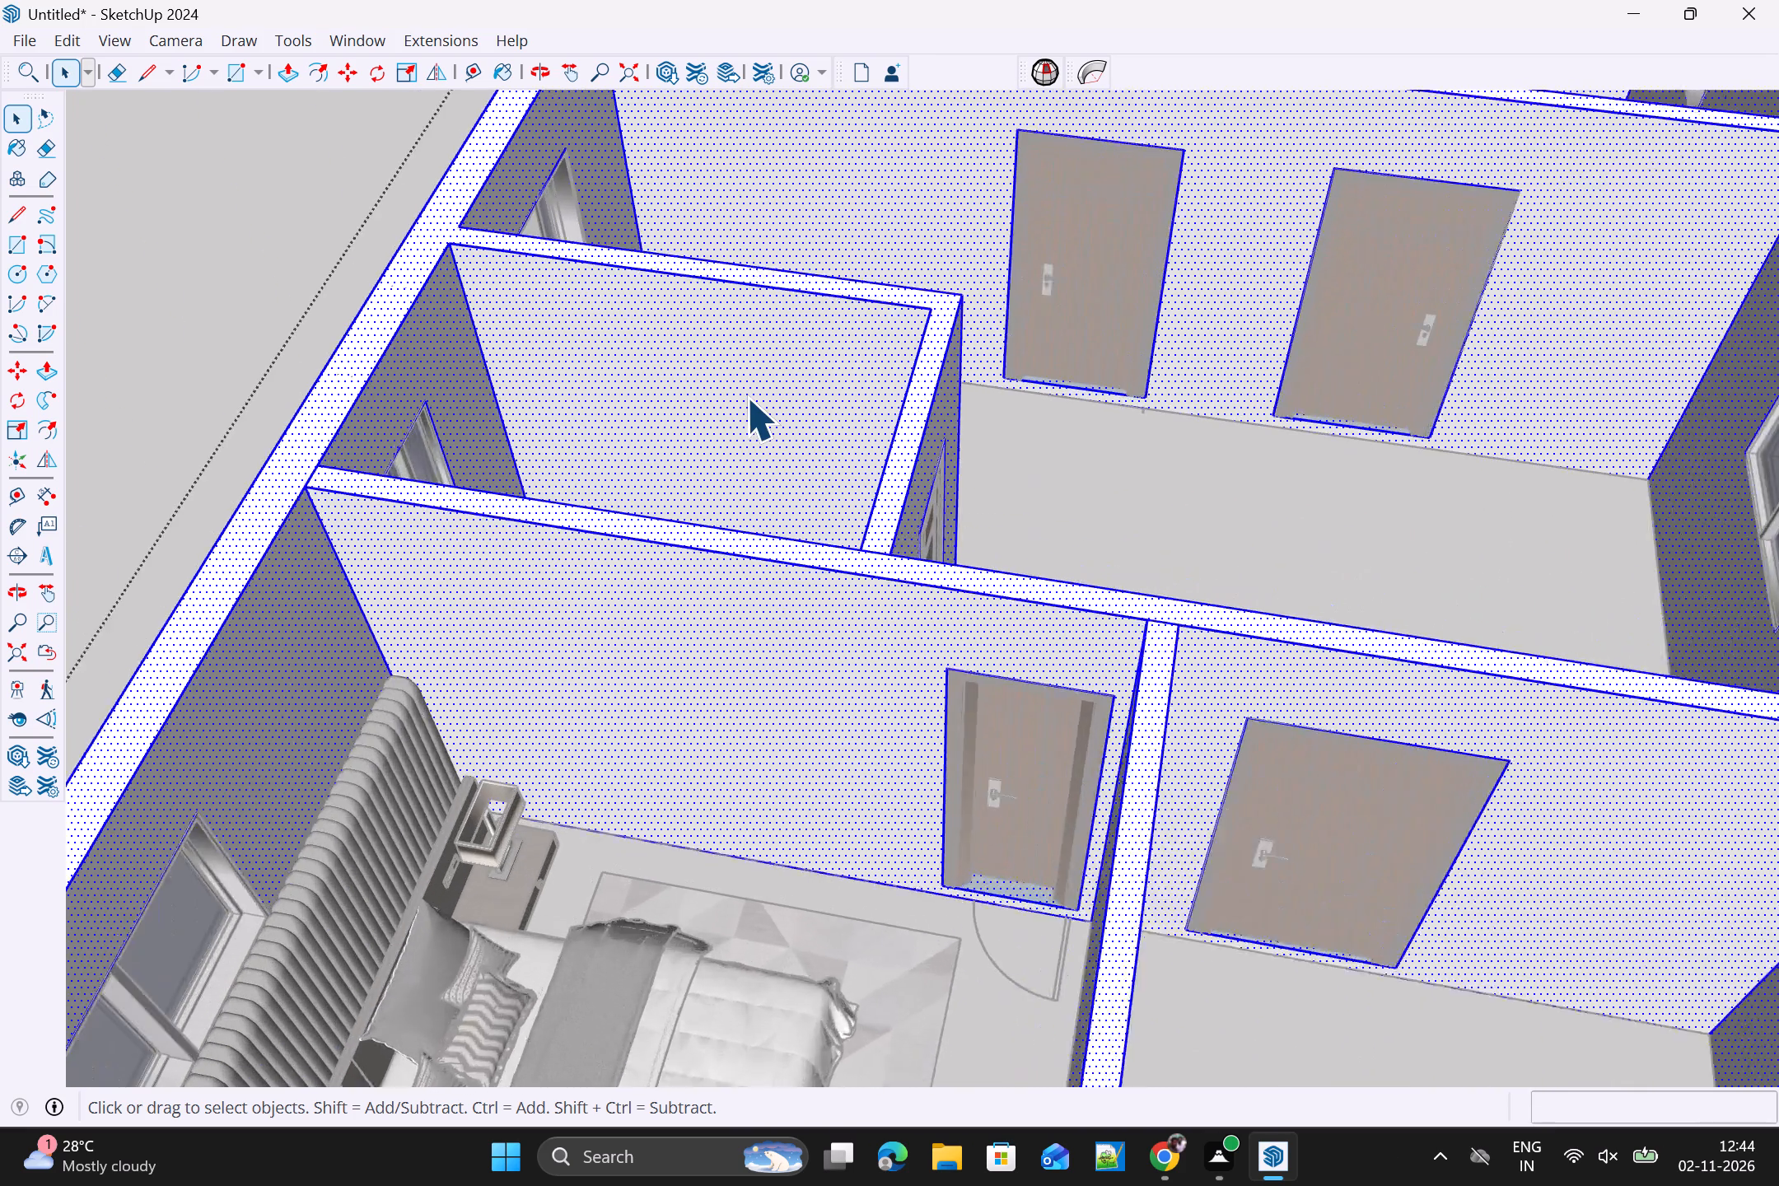
click(746, 397)
middle_drag(843, 426, 805, 555)
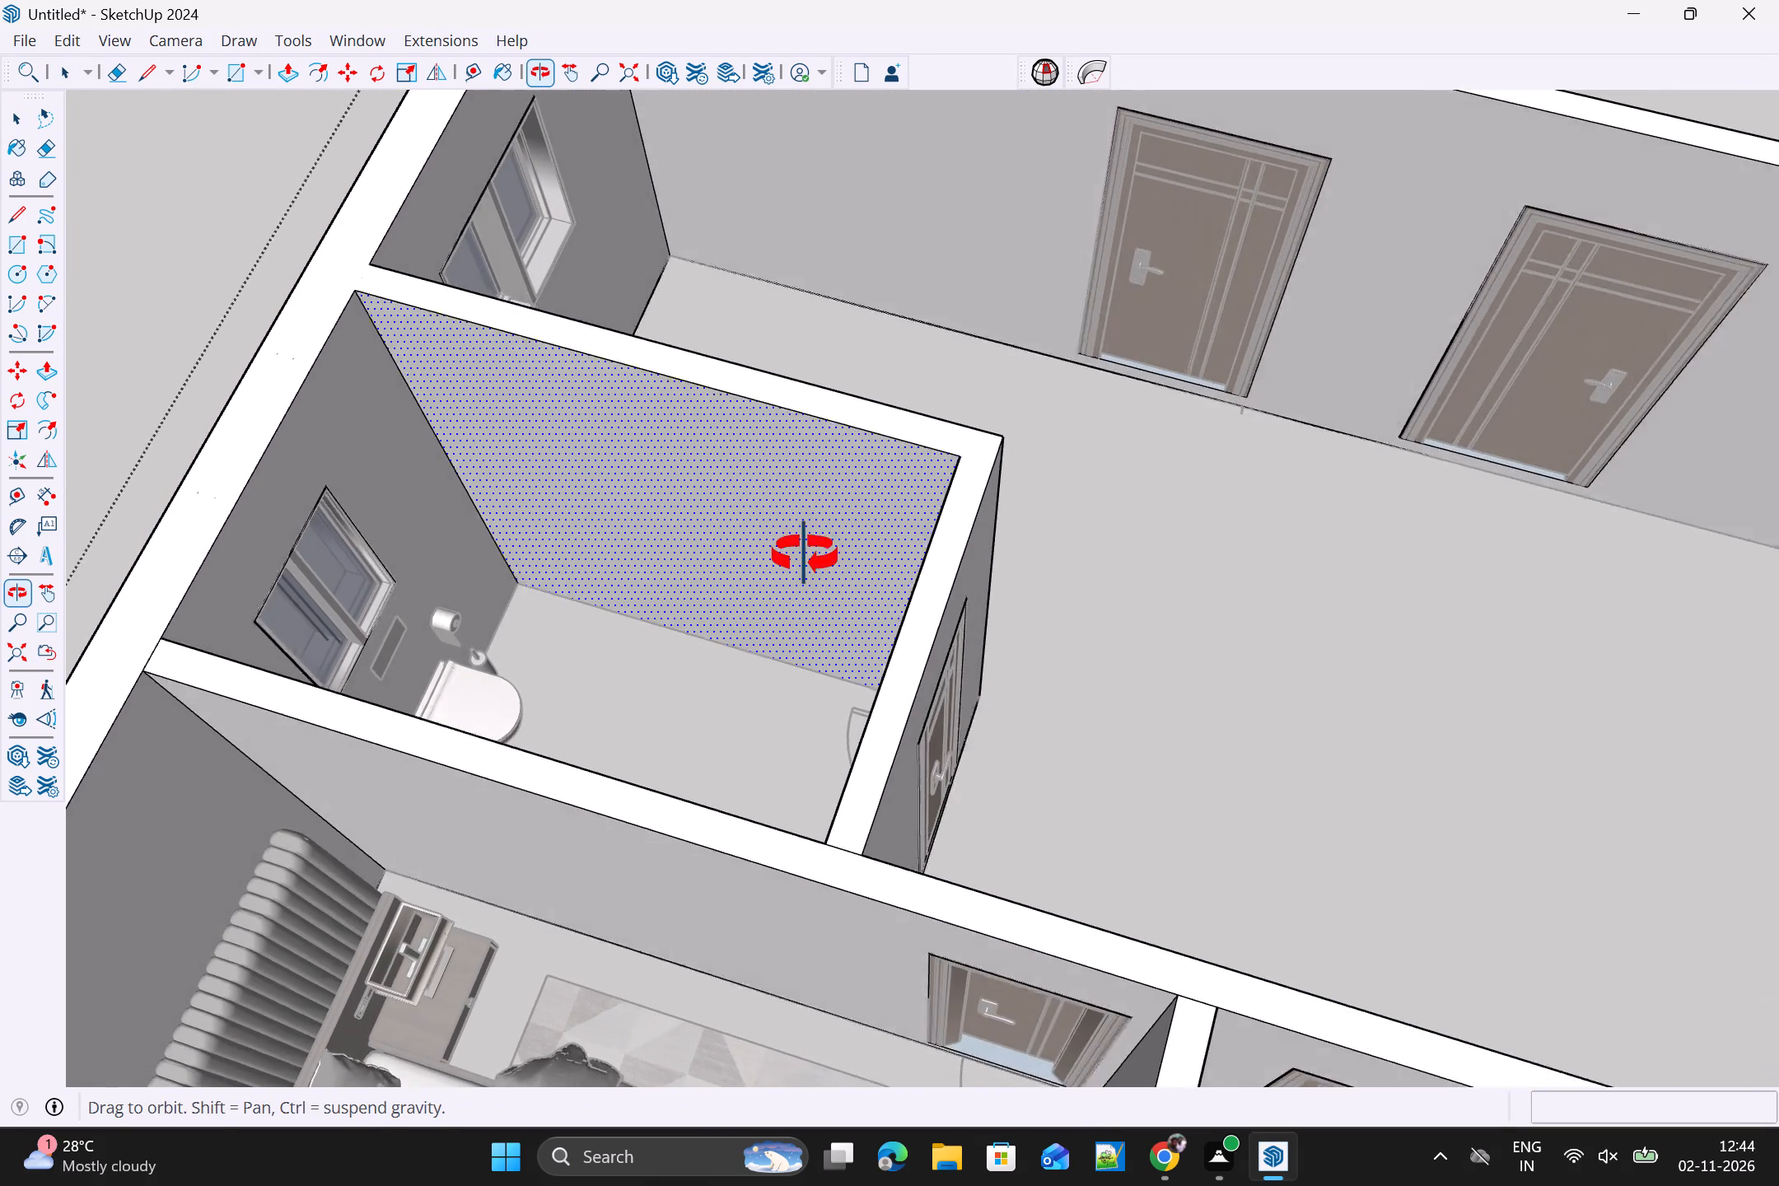
middle_drag(805, 555, 818, 540)
key(b)
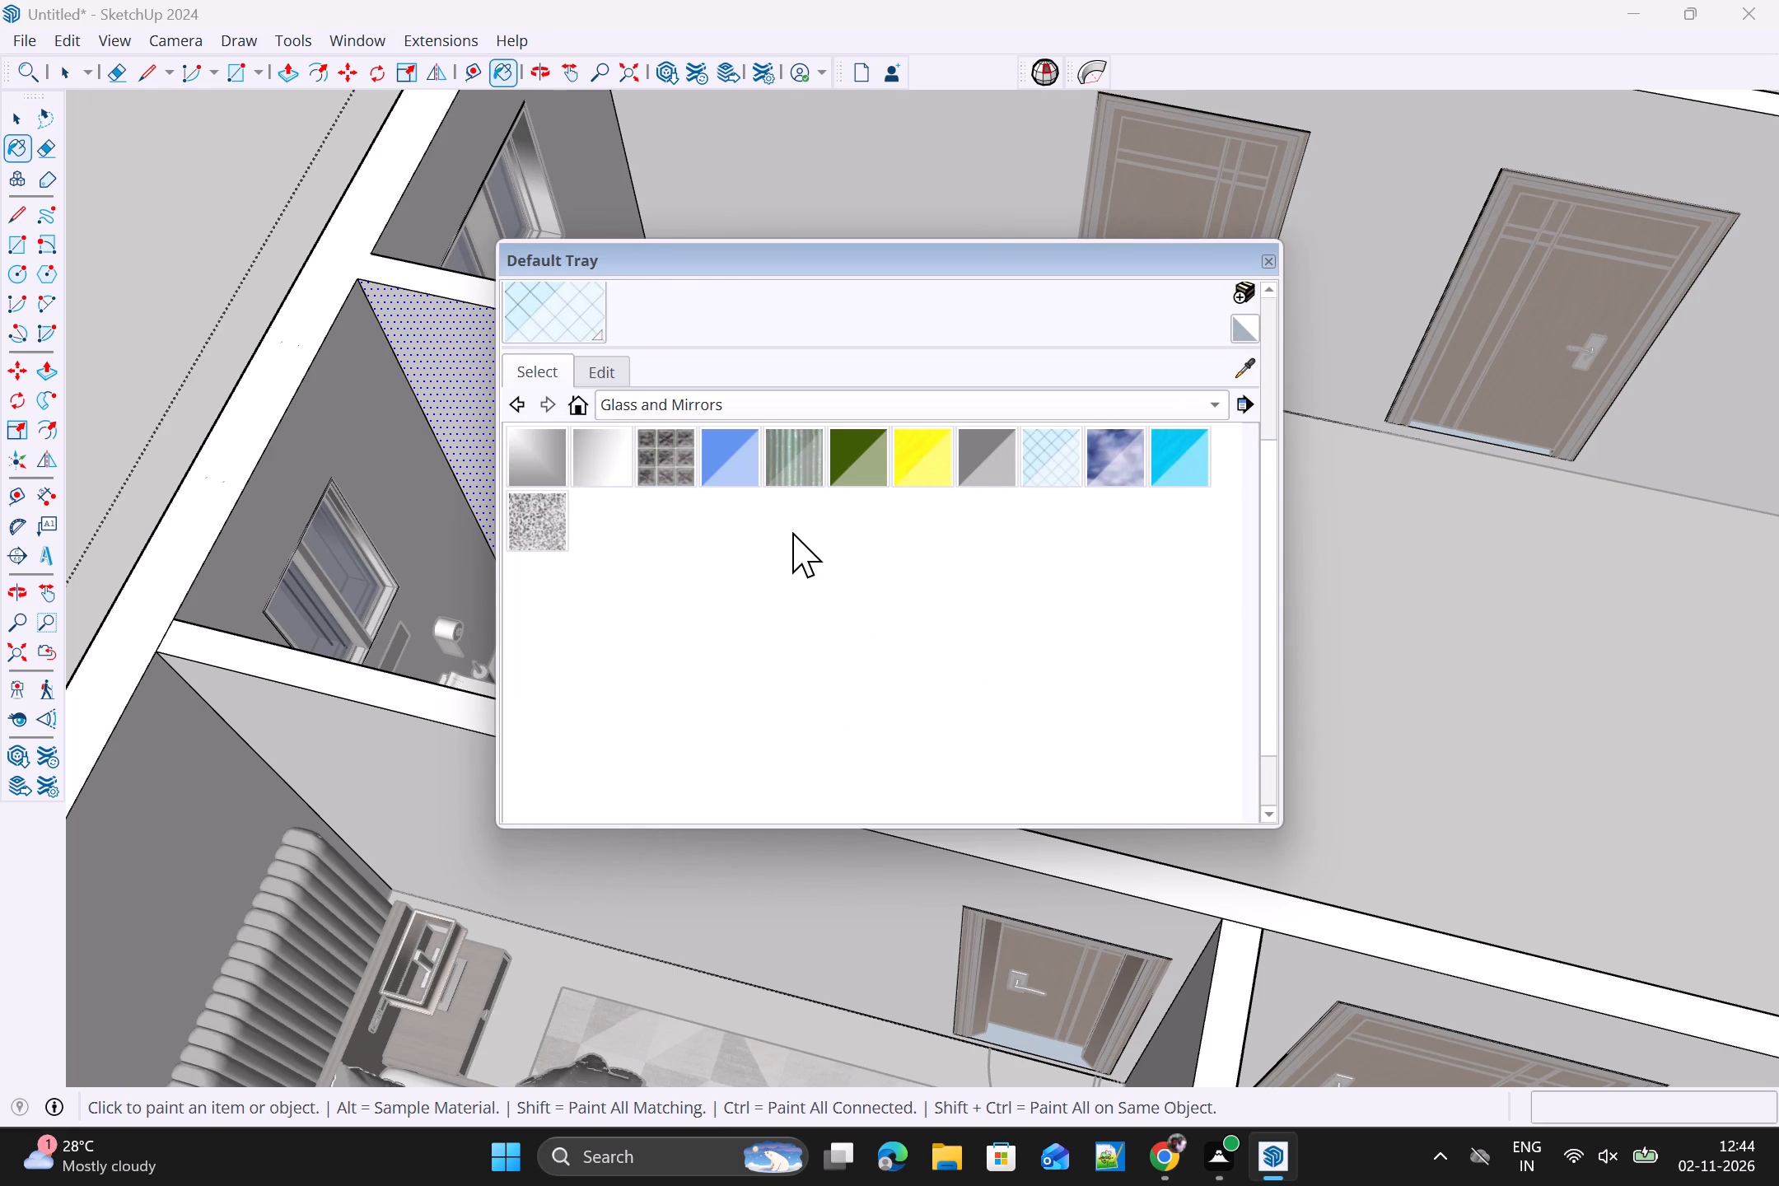
click(825, 401)
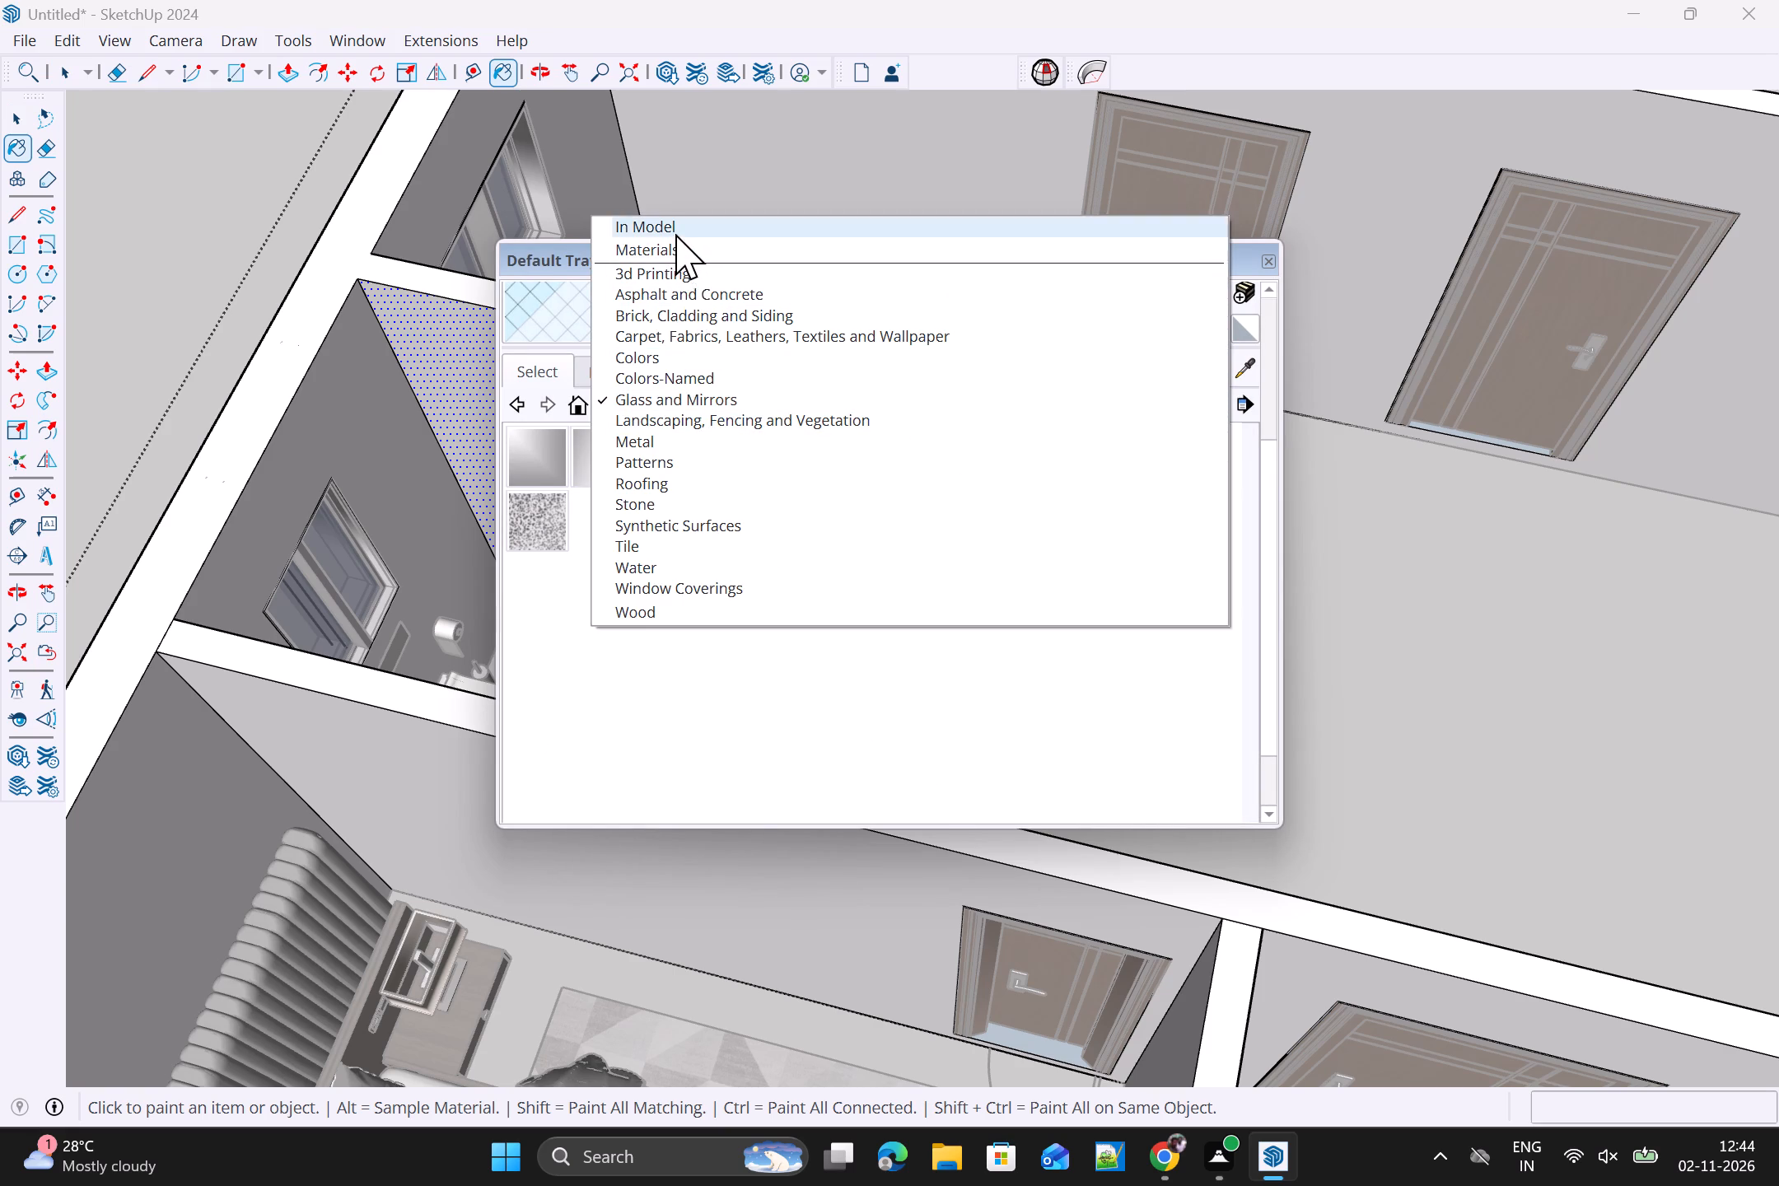
click(675, 234)
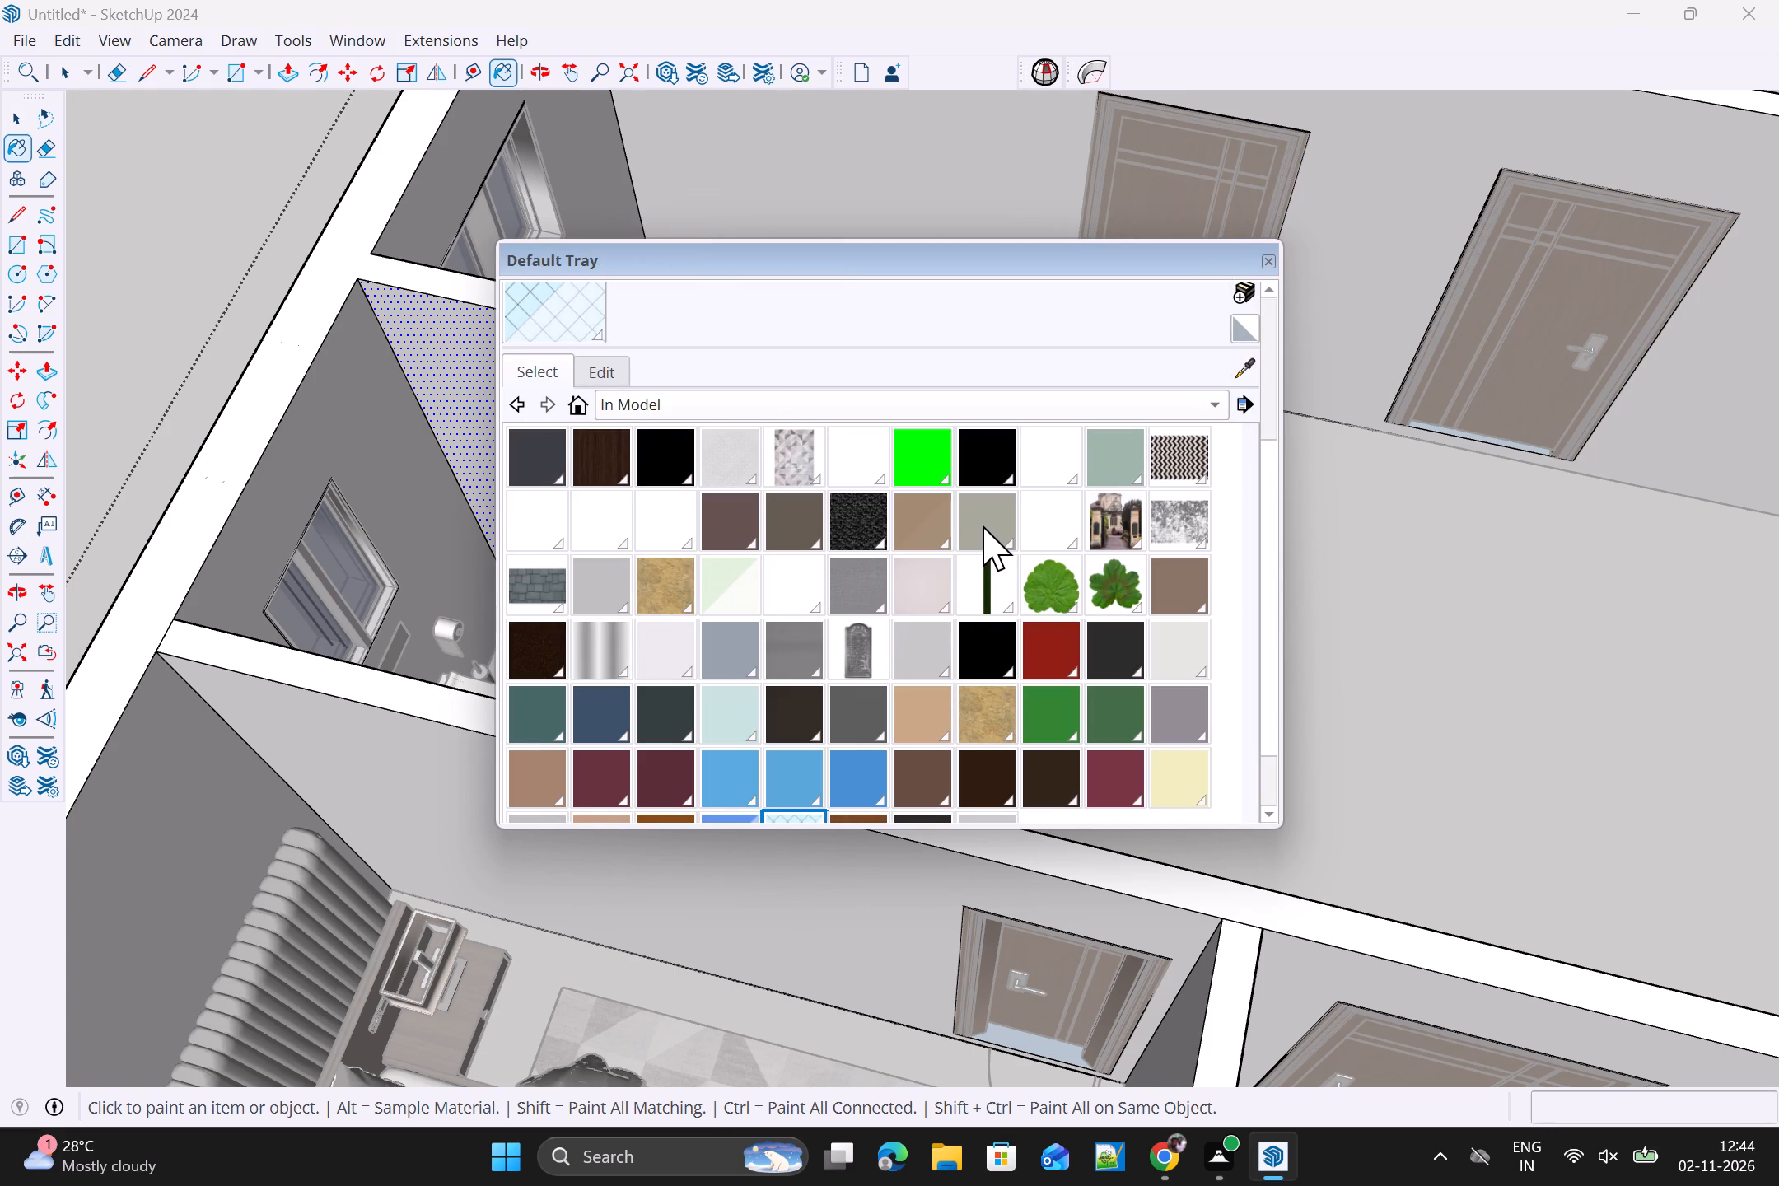
click(800, 455)
drag(954, 247, 969, 464)
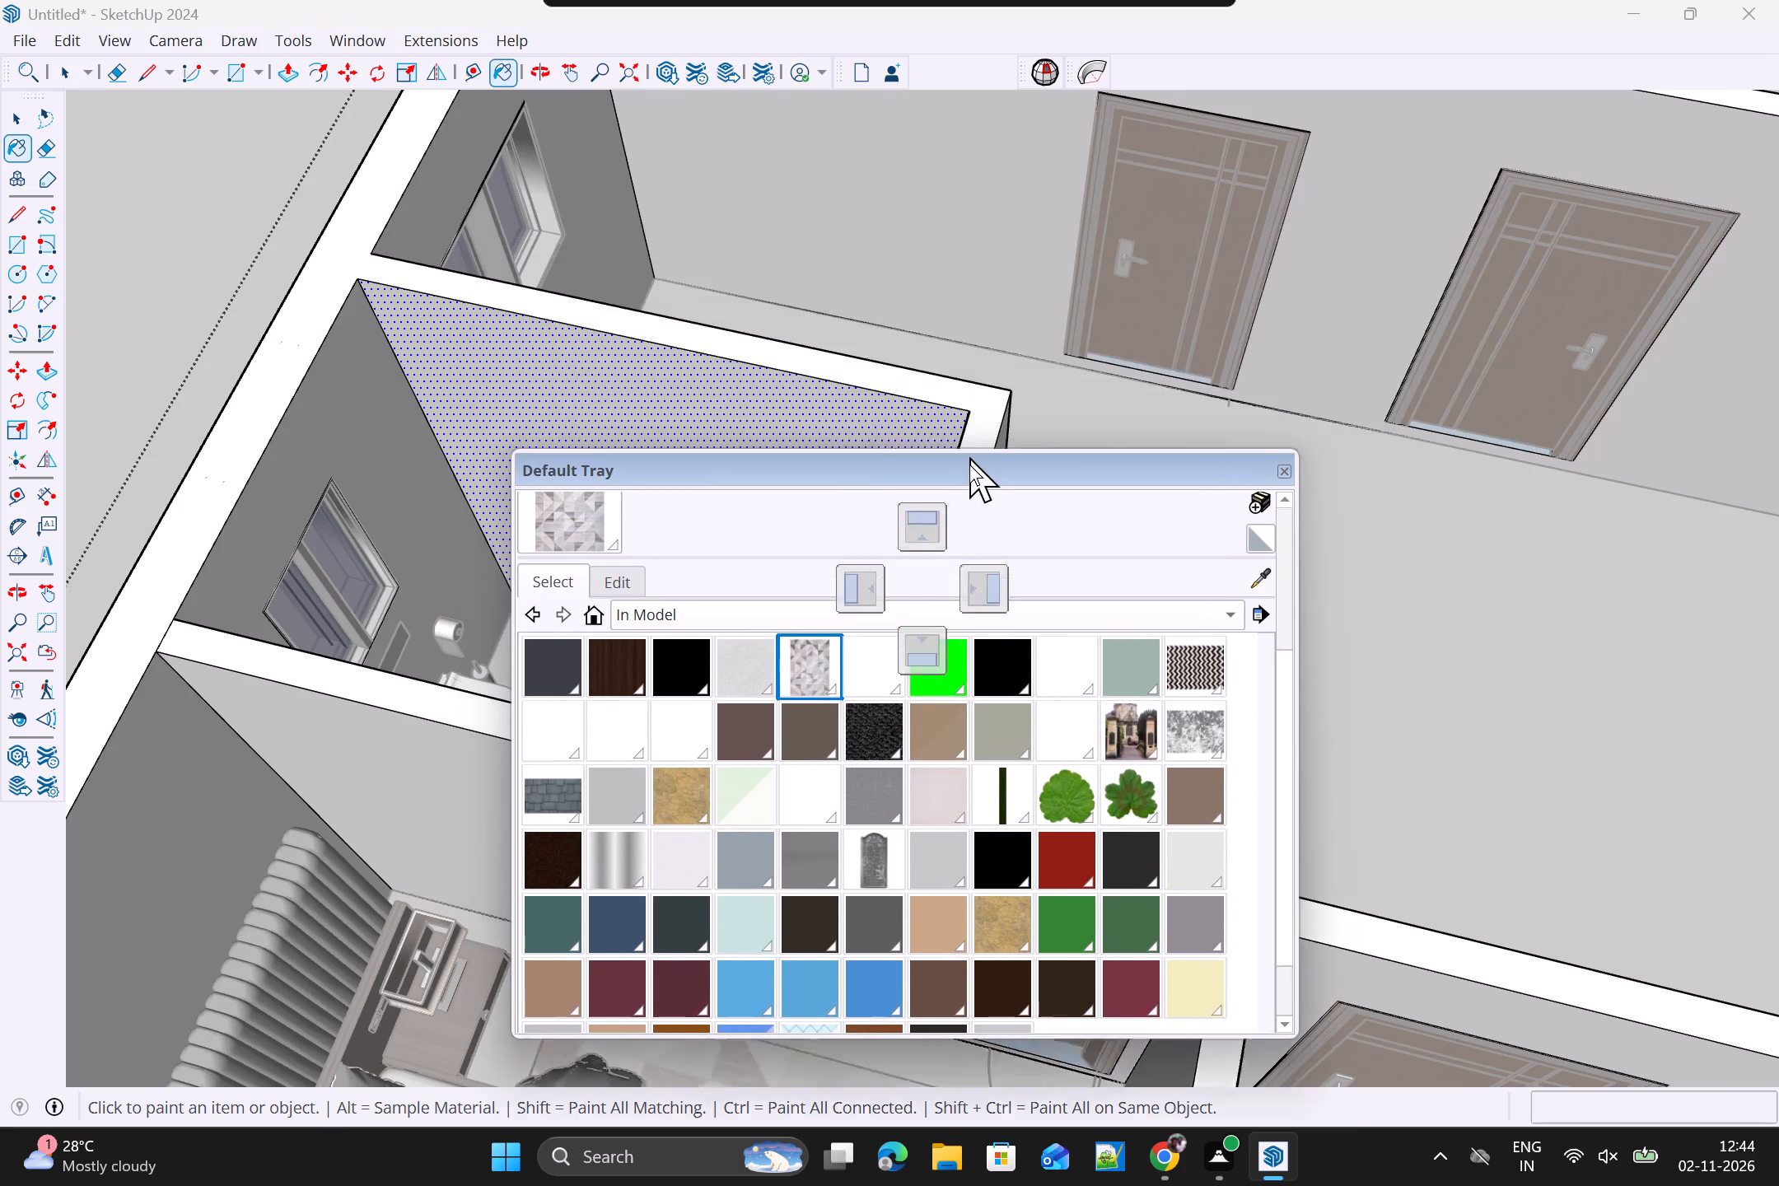
drag(969, 464, 907, 518)
click(806, 795)
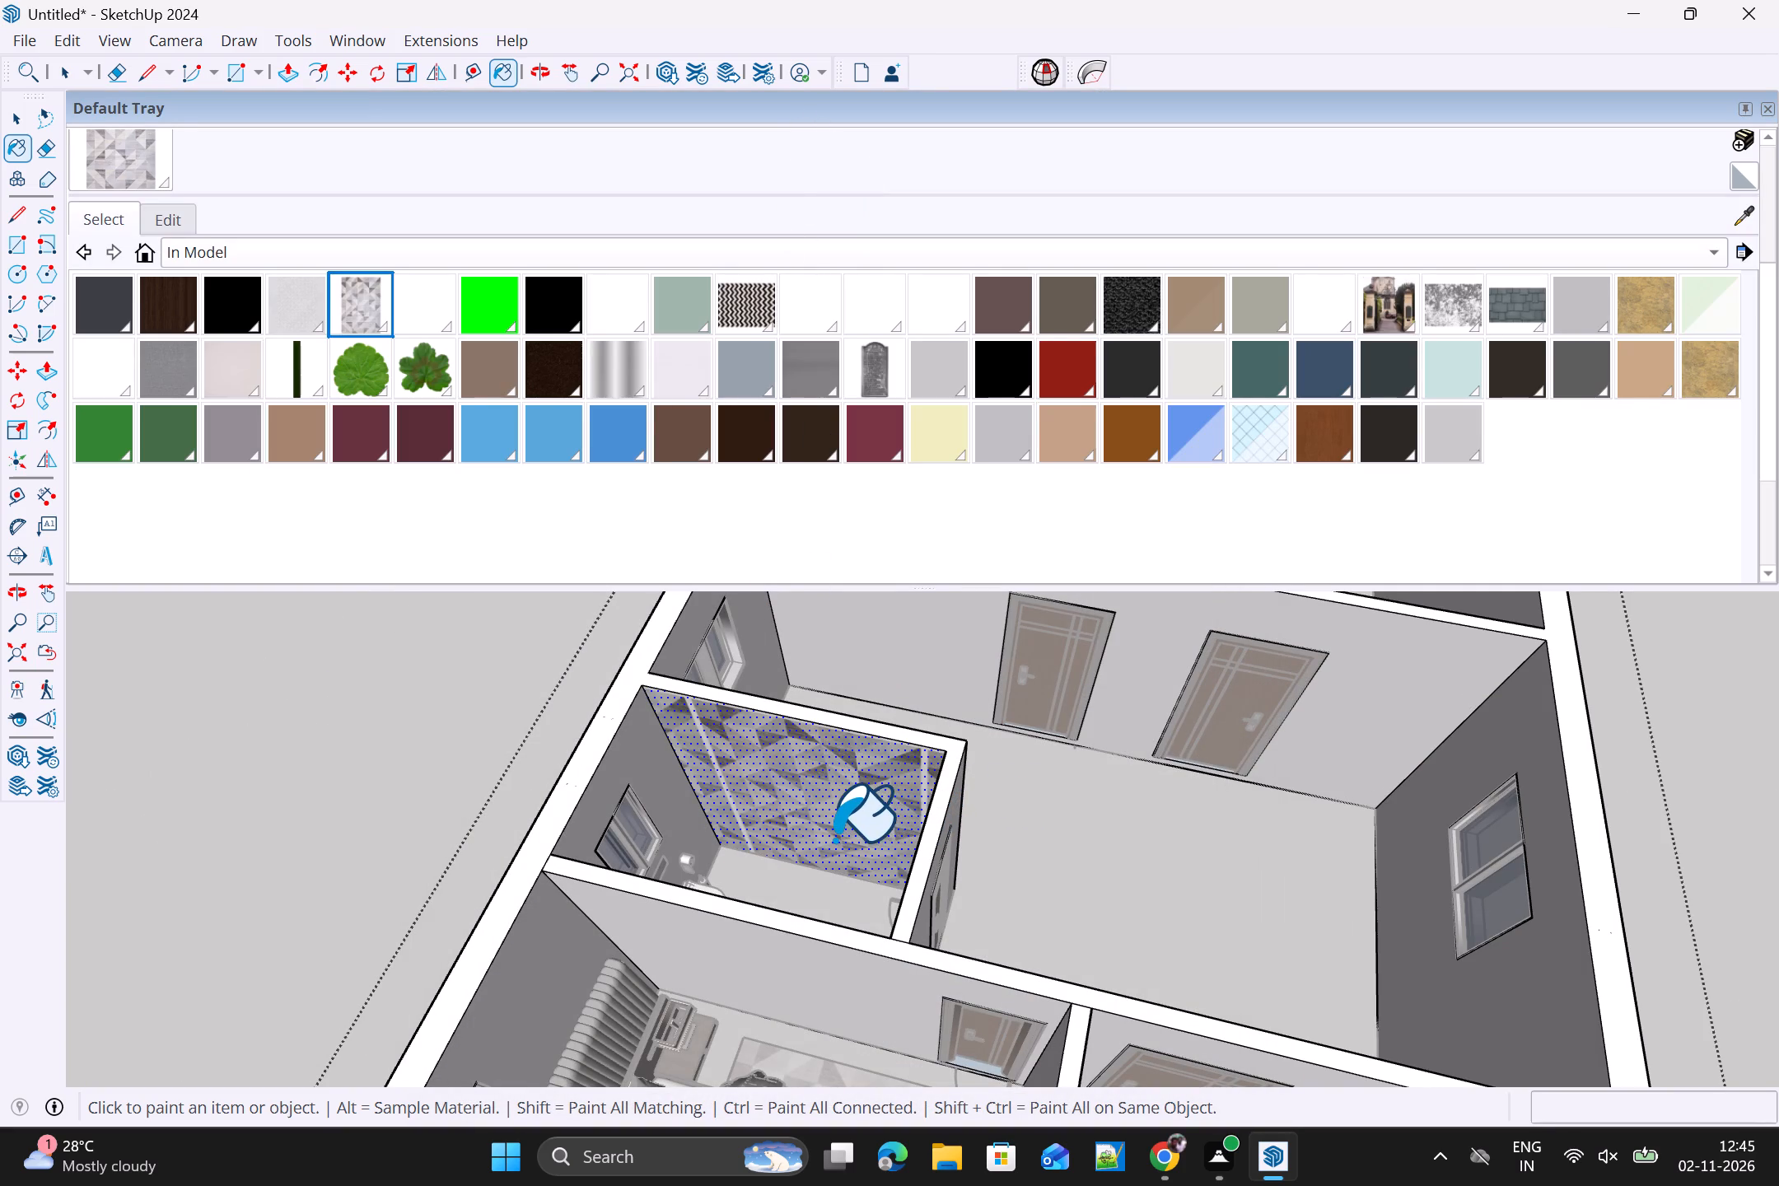
key(space)
Paint the middle bathroom's window wall and the adjoining front bedroom partition face with the same grey triangle-pattern material.
middle_drag(1088, 932, 567, 1001)
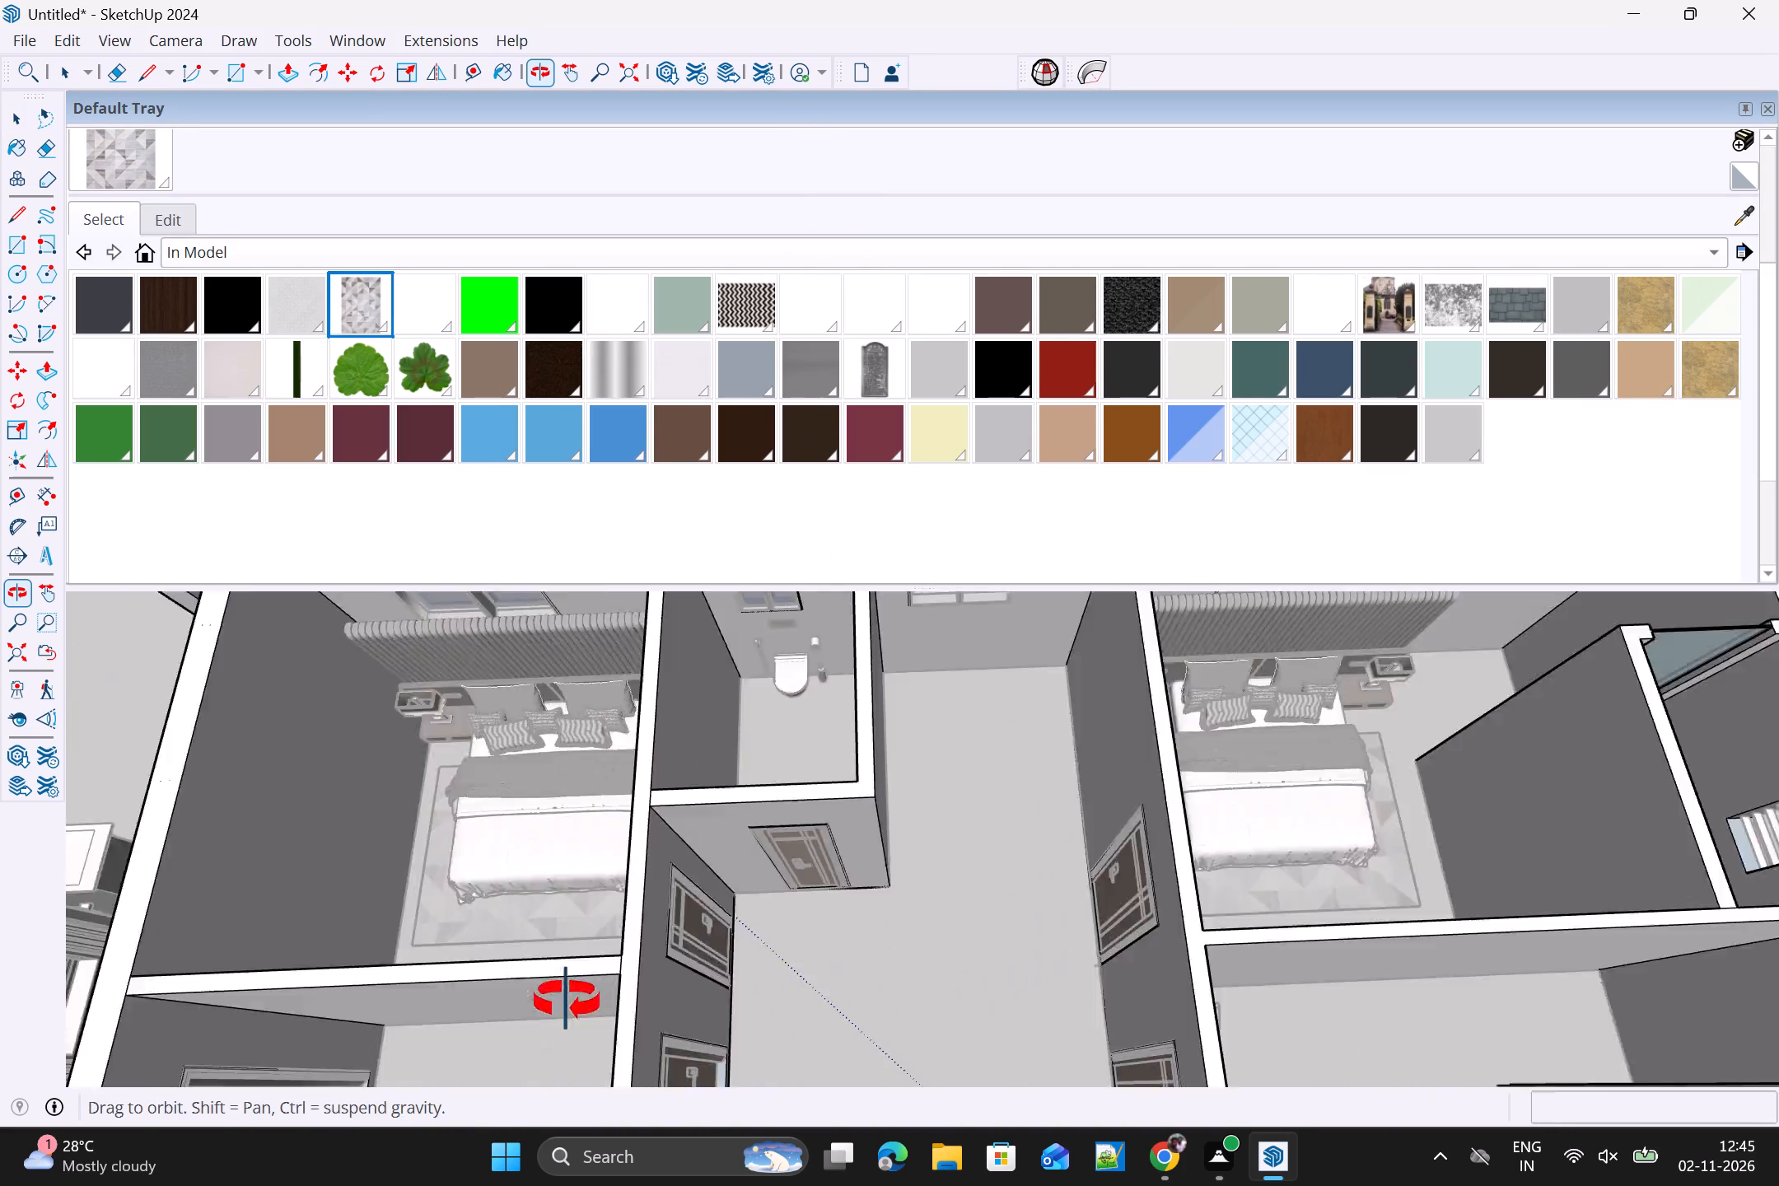
middle_drag(567, 1001, 385, 1005)
scroll(960, 816, down, 4)
shift+middle_drag(1112, 802, 975, 931)
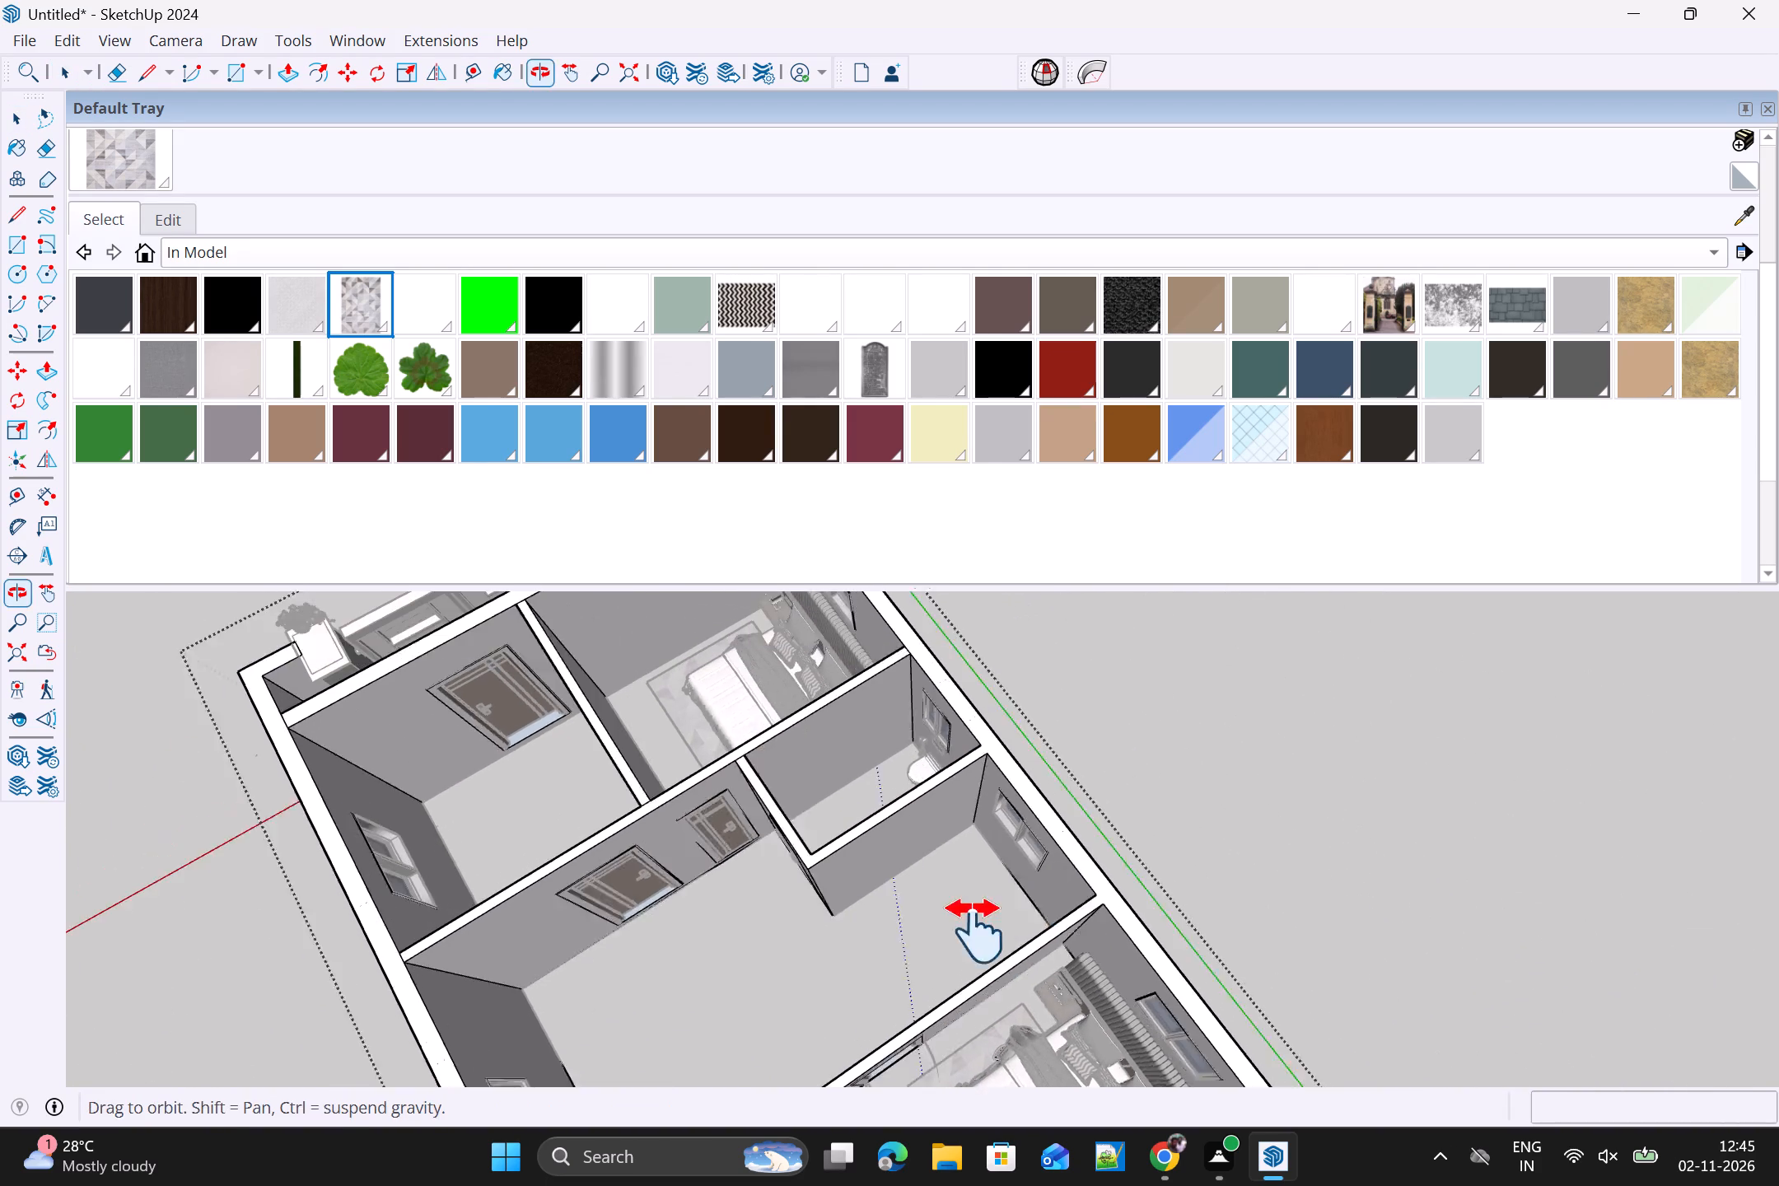
shift+middle_drag(975, 931, 913, 945)
scroll(832, 774, up, 3)
middle_drag(820, 740, 744, 784)
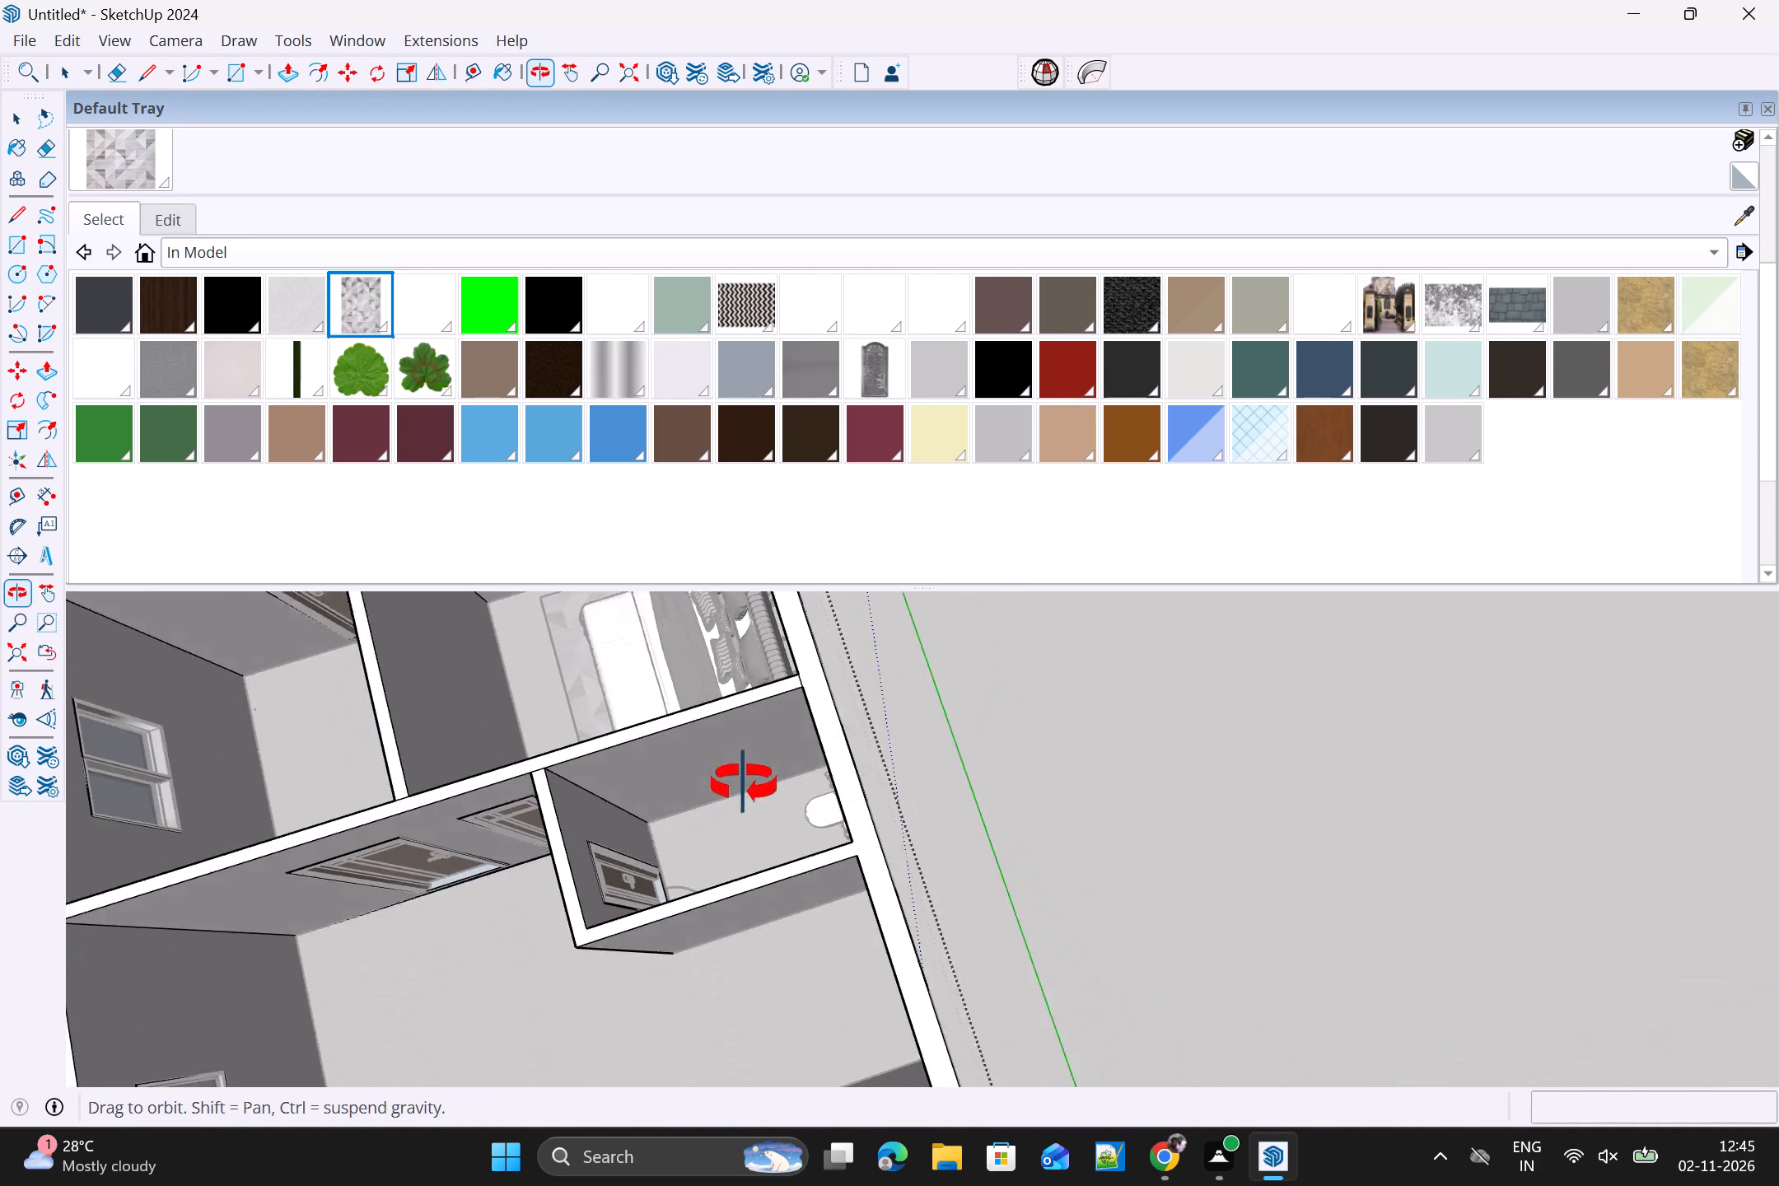
middle_drag(744, 784, 731, 784)
scroll(711, 771, up, 8)
middle_drag(821, 761, 1029, 705)
click(1088, 705)
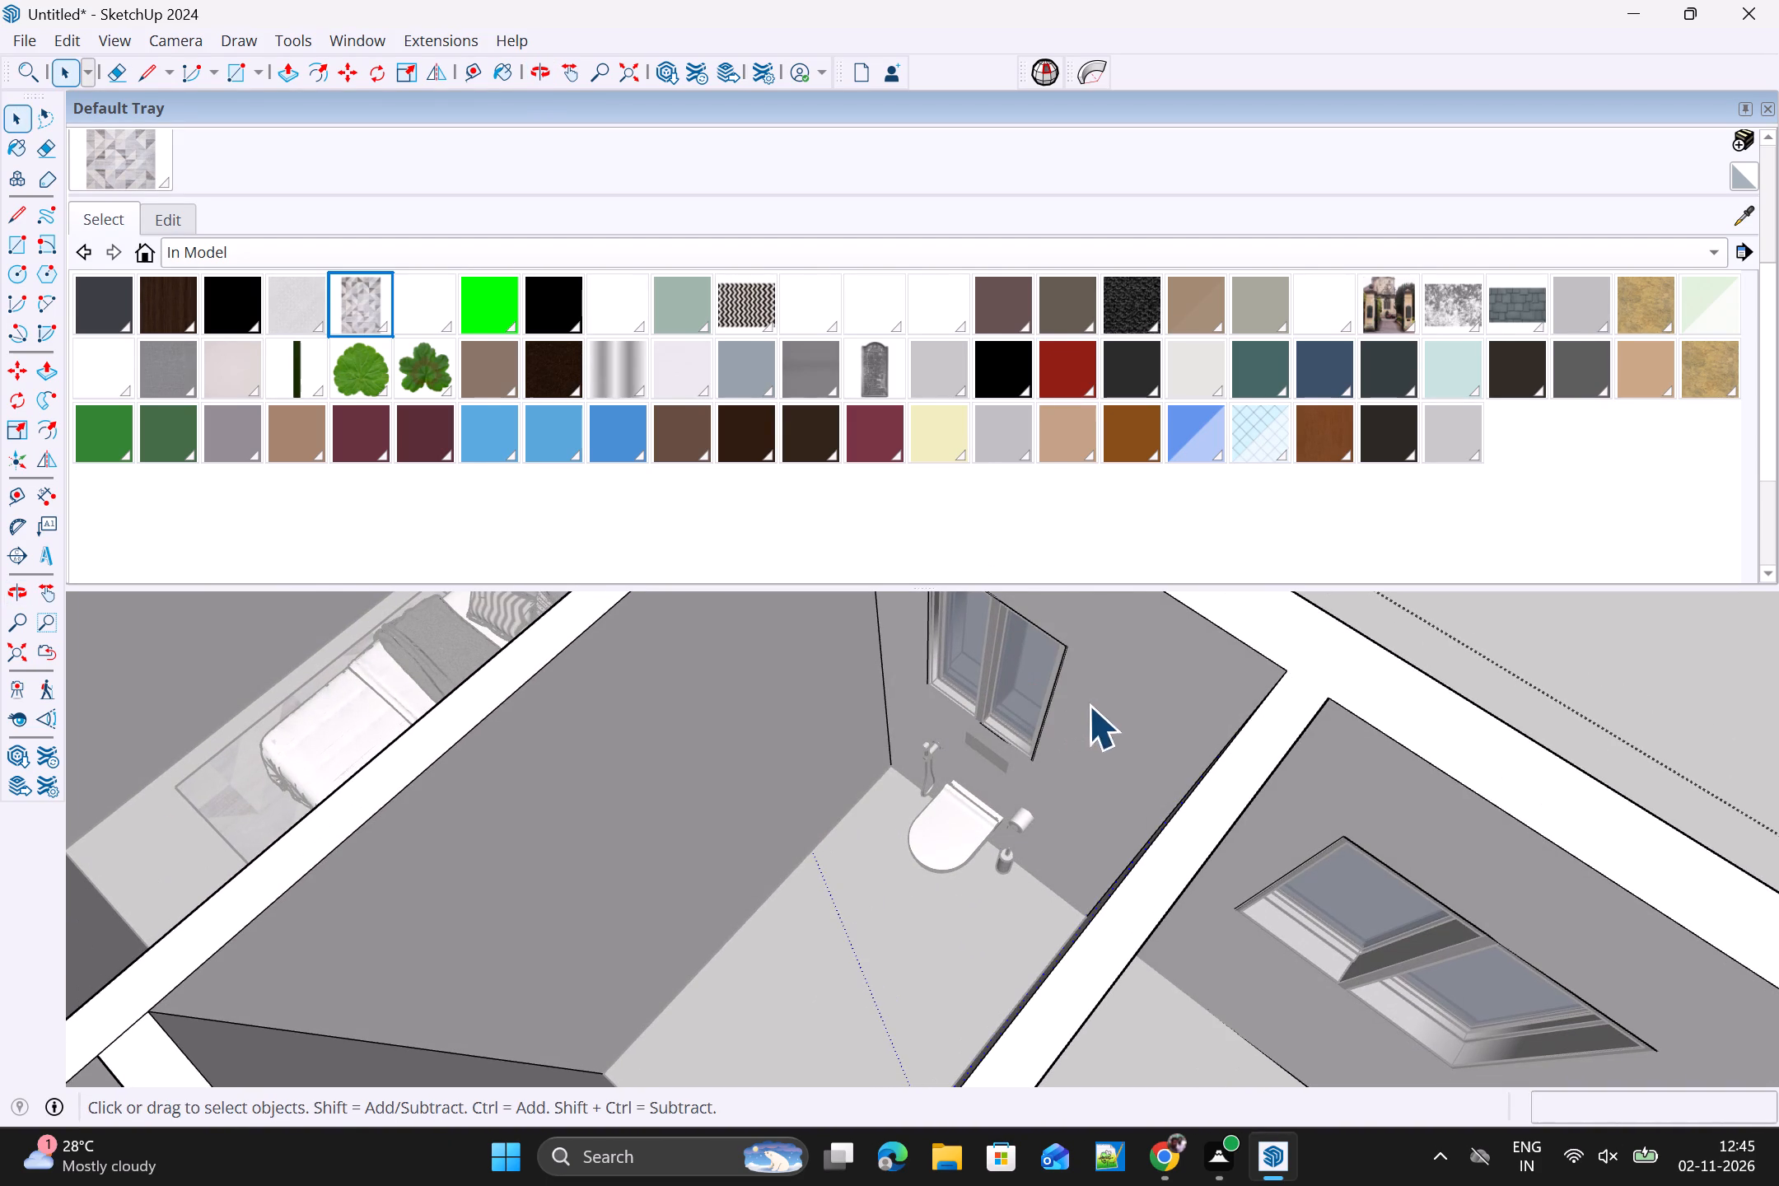
click(1096, 702)
click(1105, 701)
click(1116, 700)
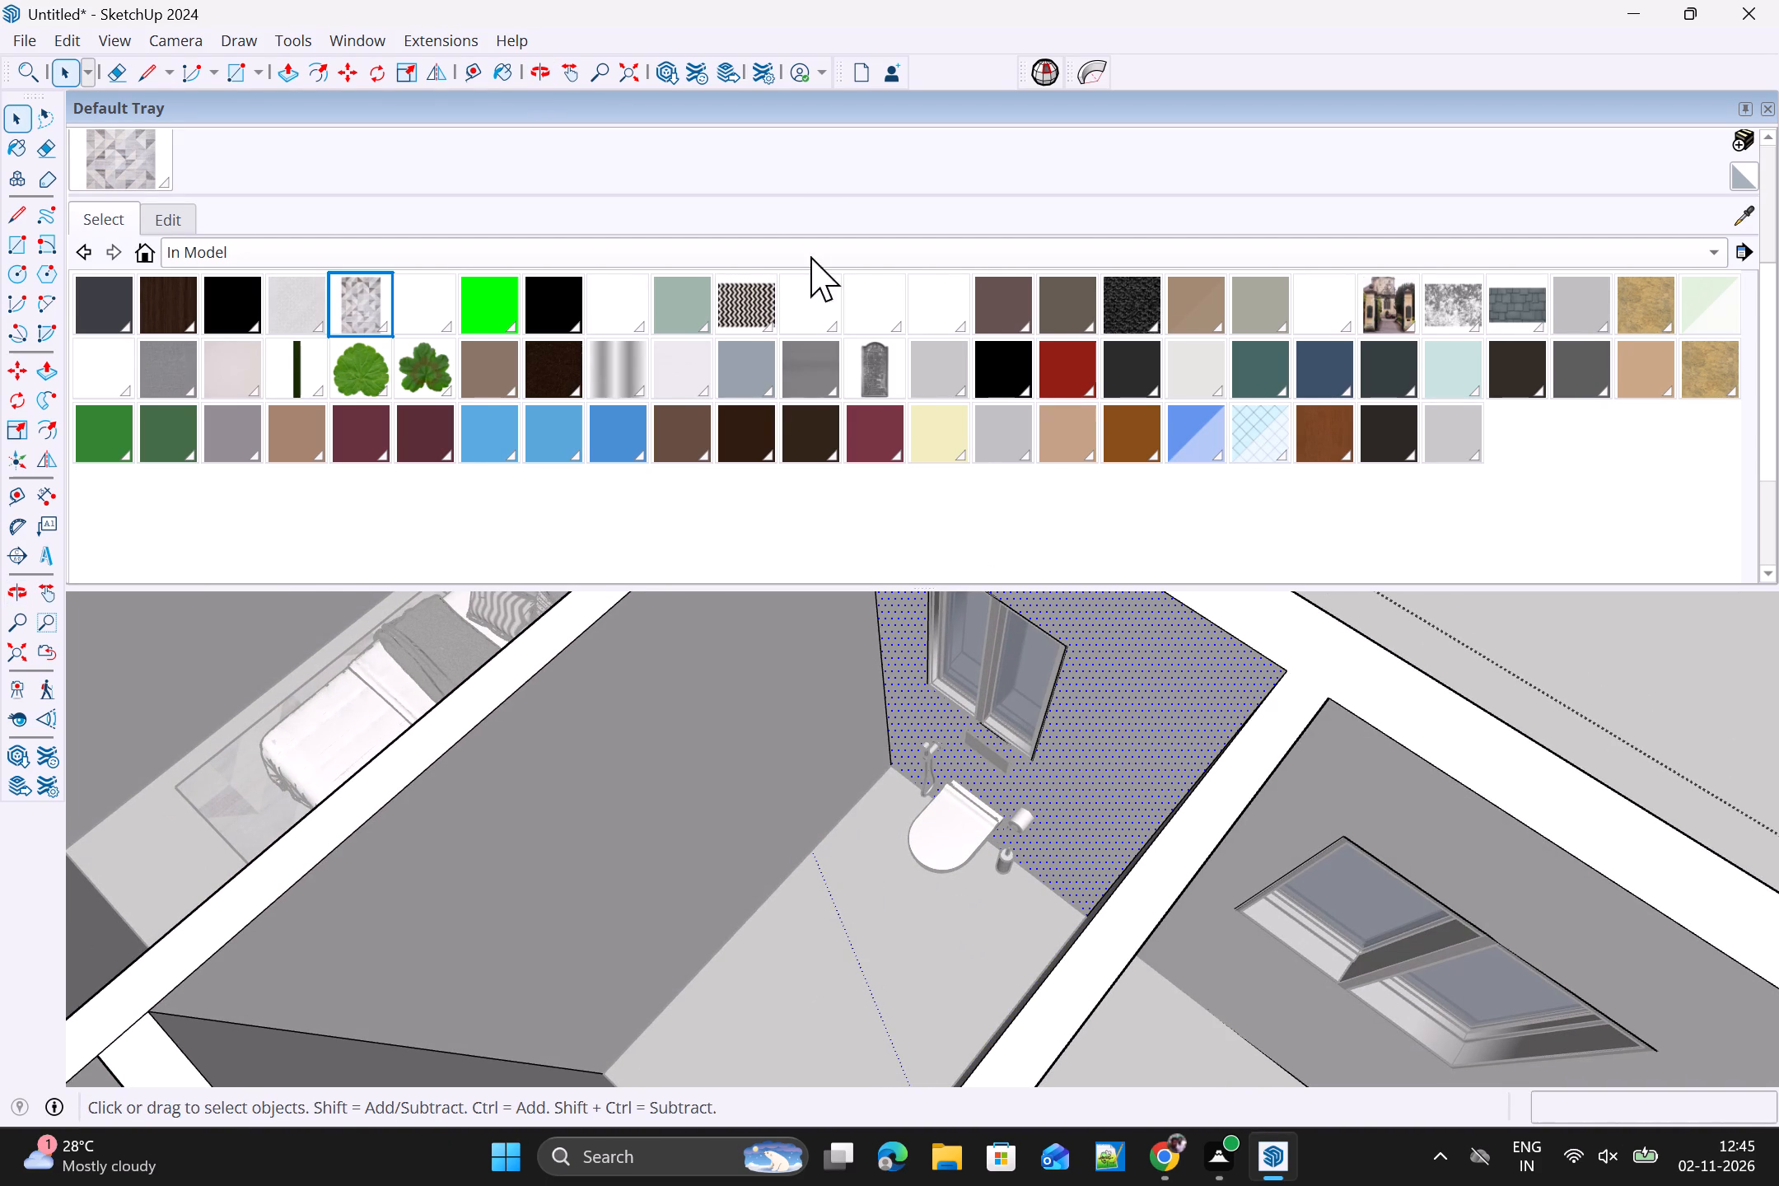
click(369, 306)
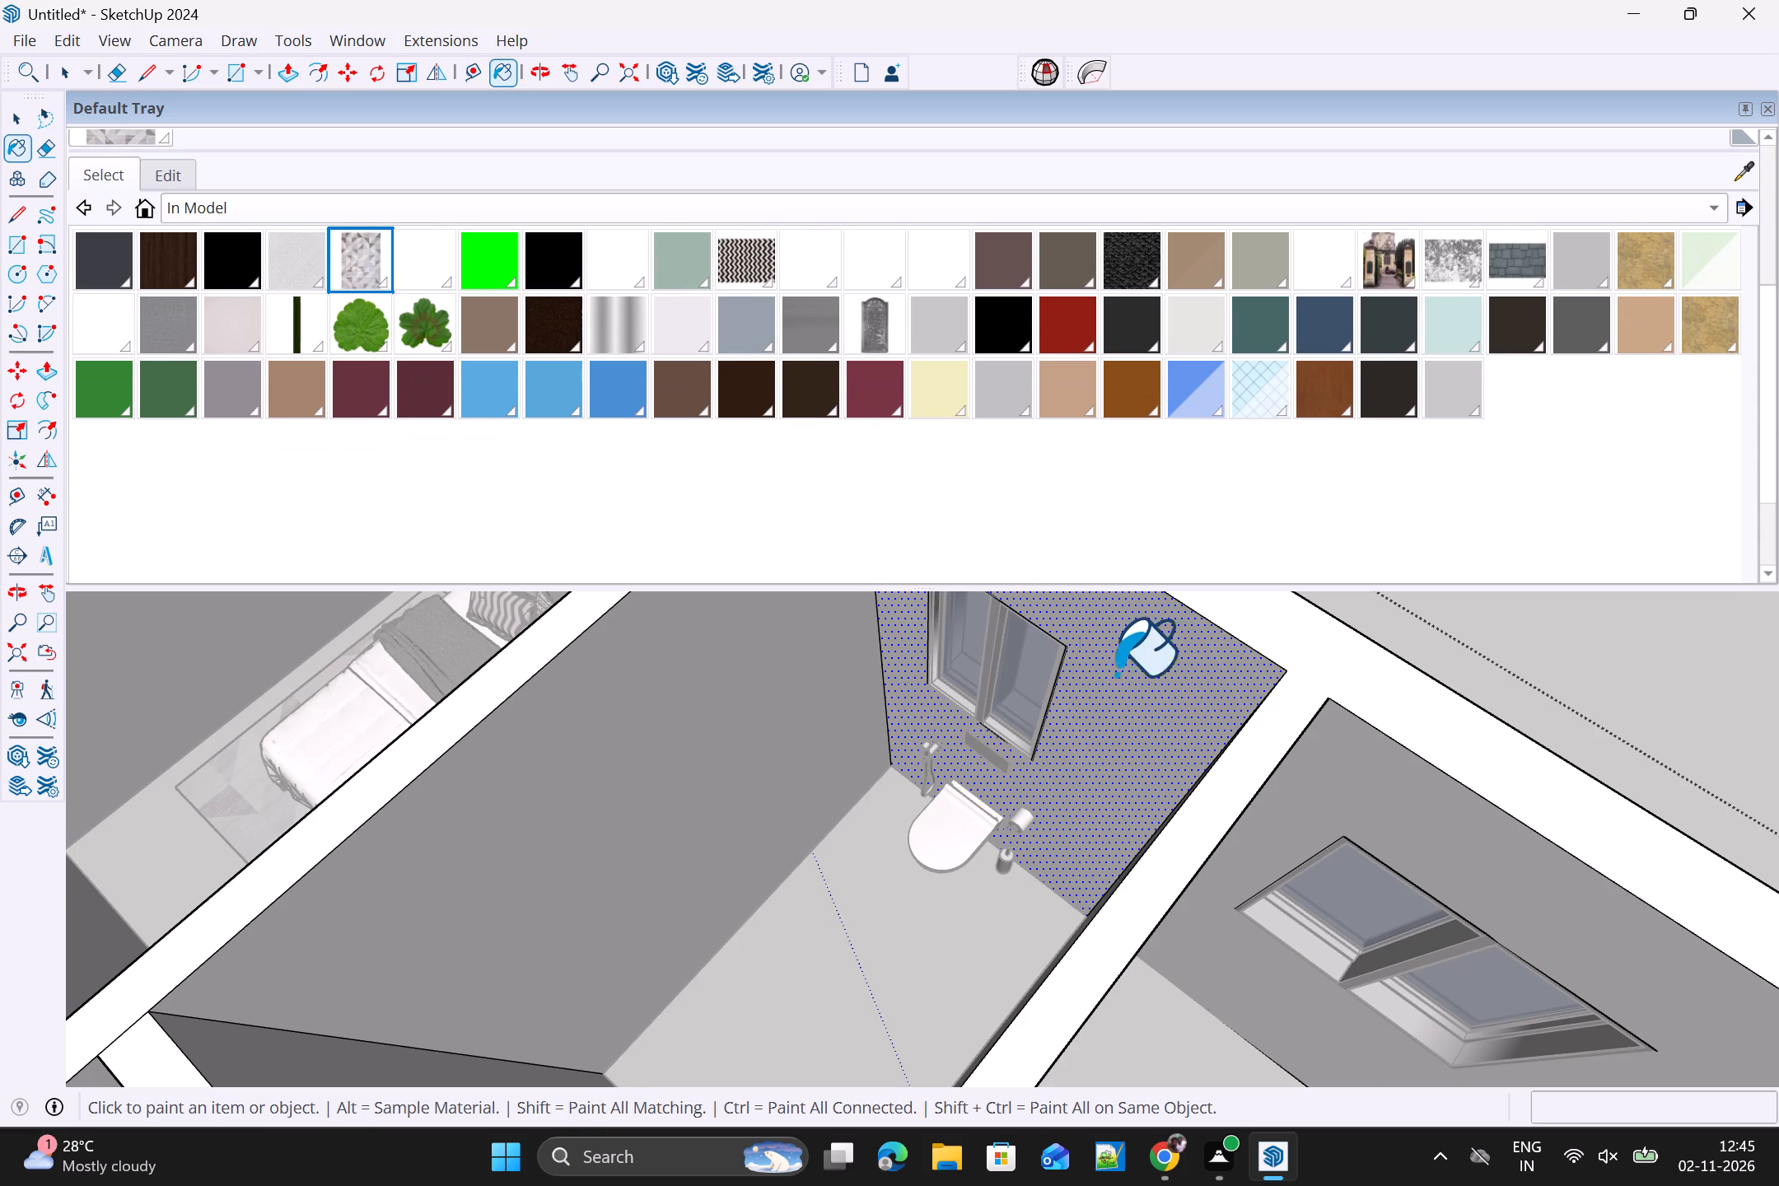
click(1142, 700)
click(698, 739)
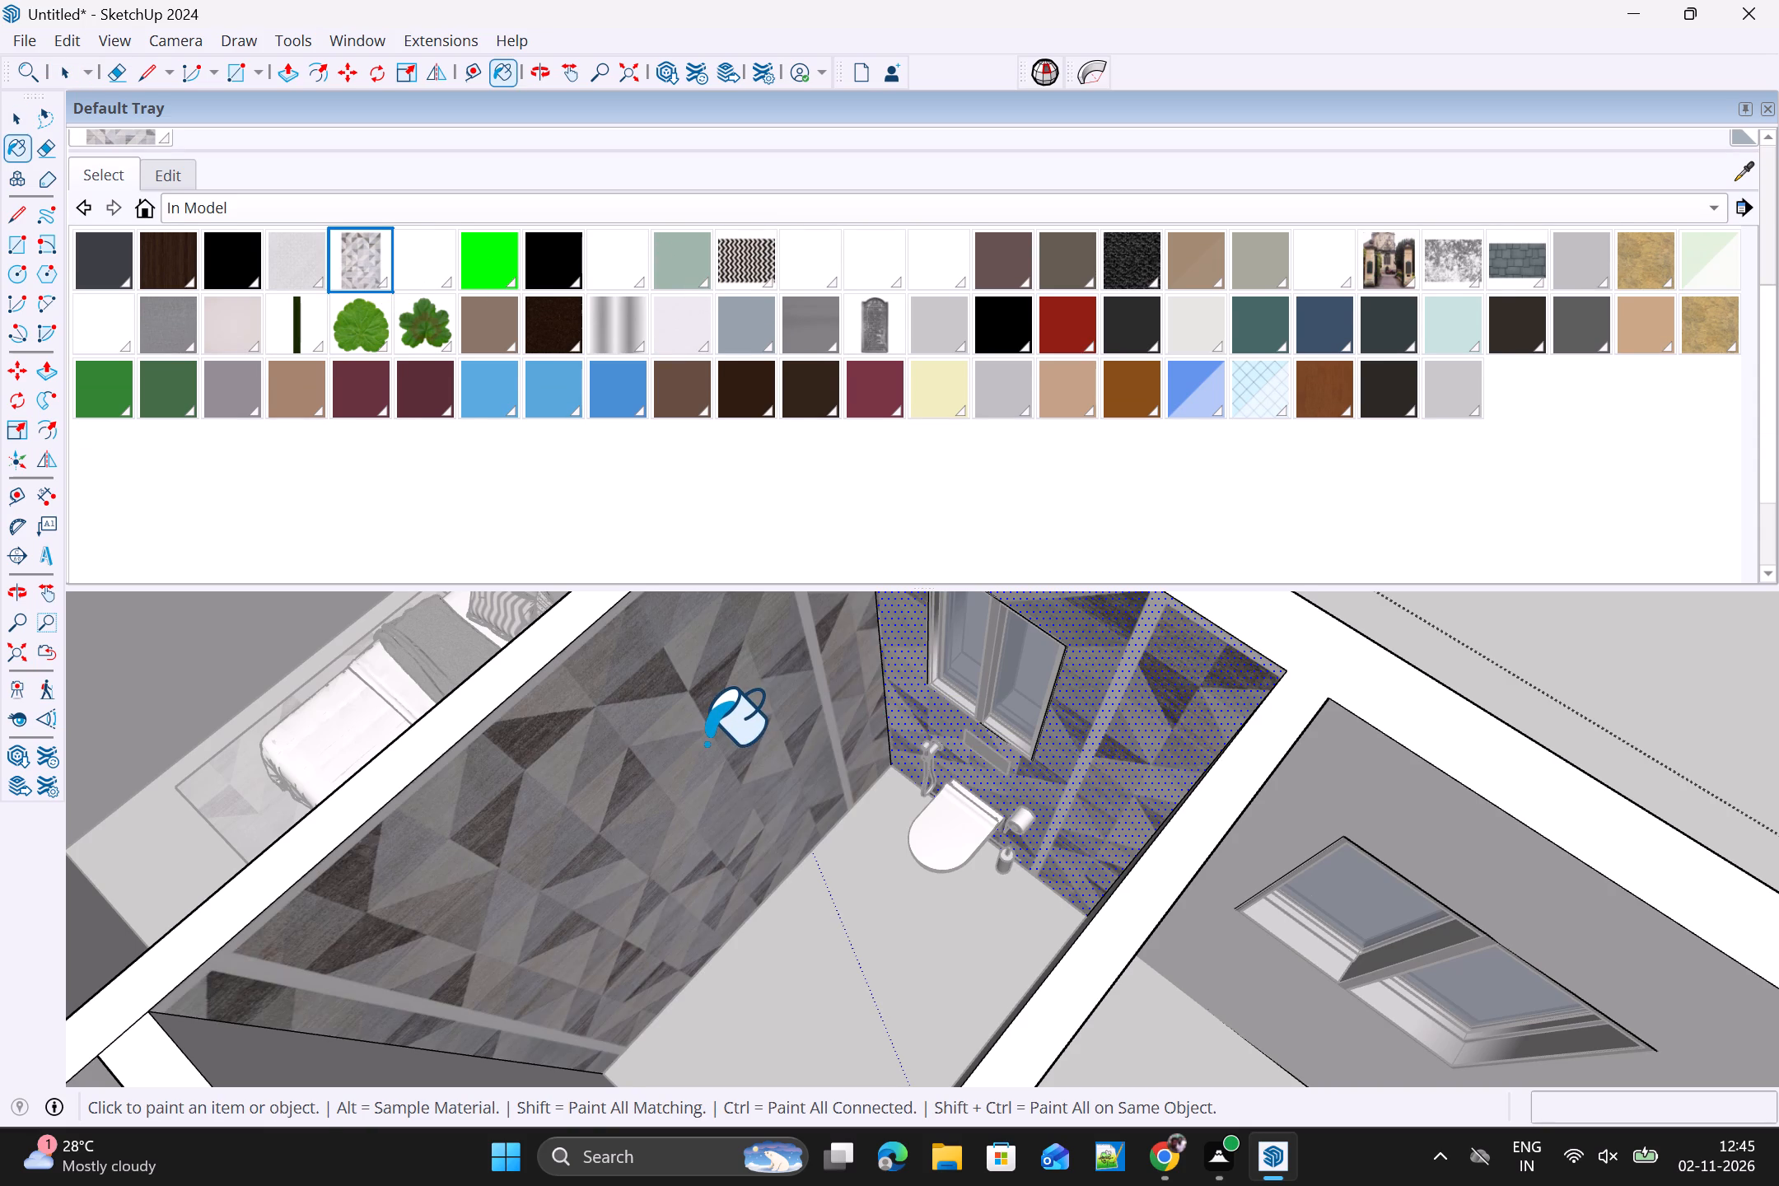
Paint the middle bathroom's inner door wall with the grey triangle-pattern material and close the house walls group.
scroll(871, 729, down, 5)
middle_drag(1019, 838, 537, 988)
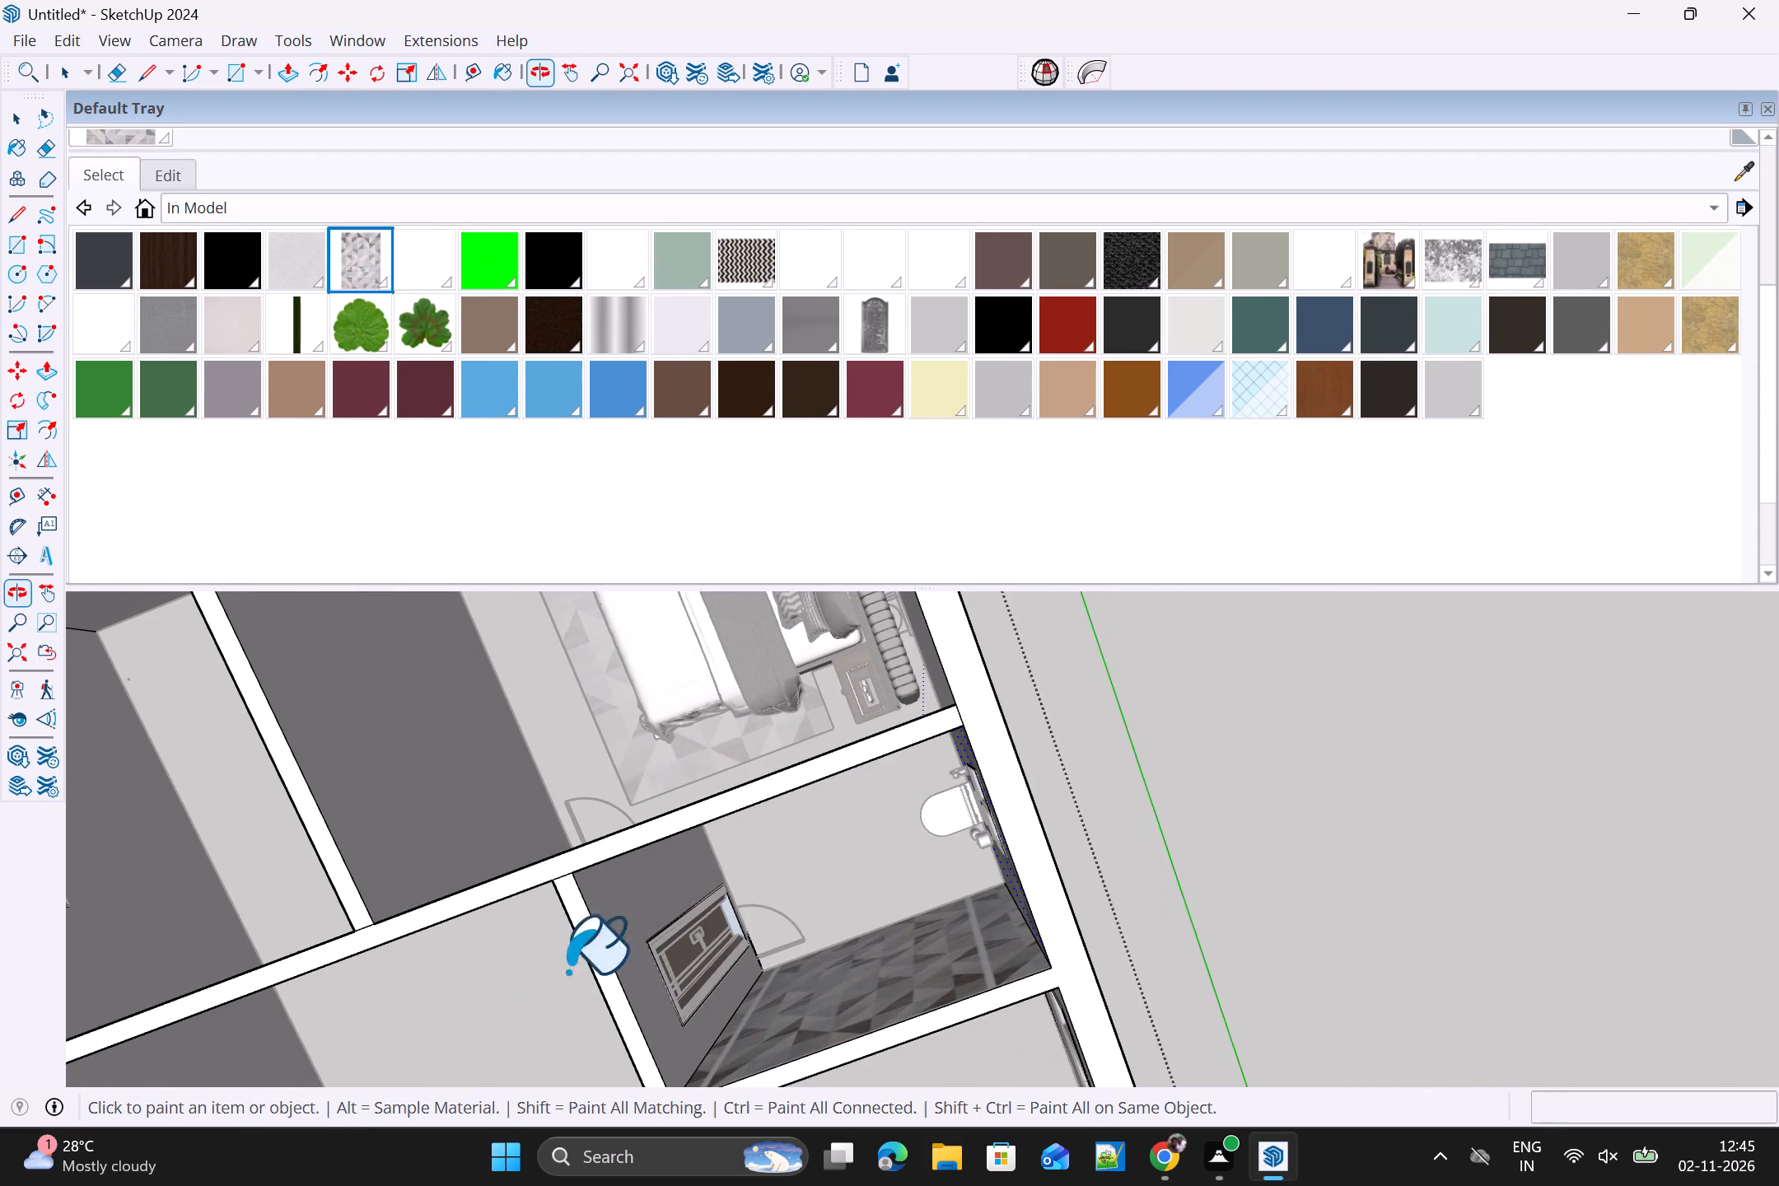
click(638, 916)
key(space)
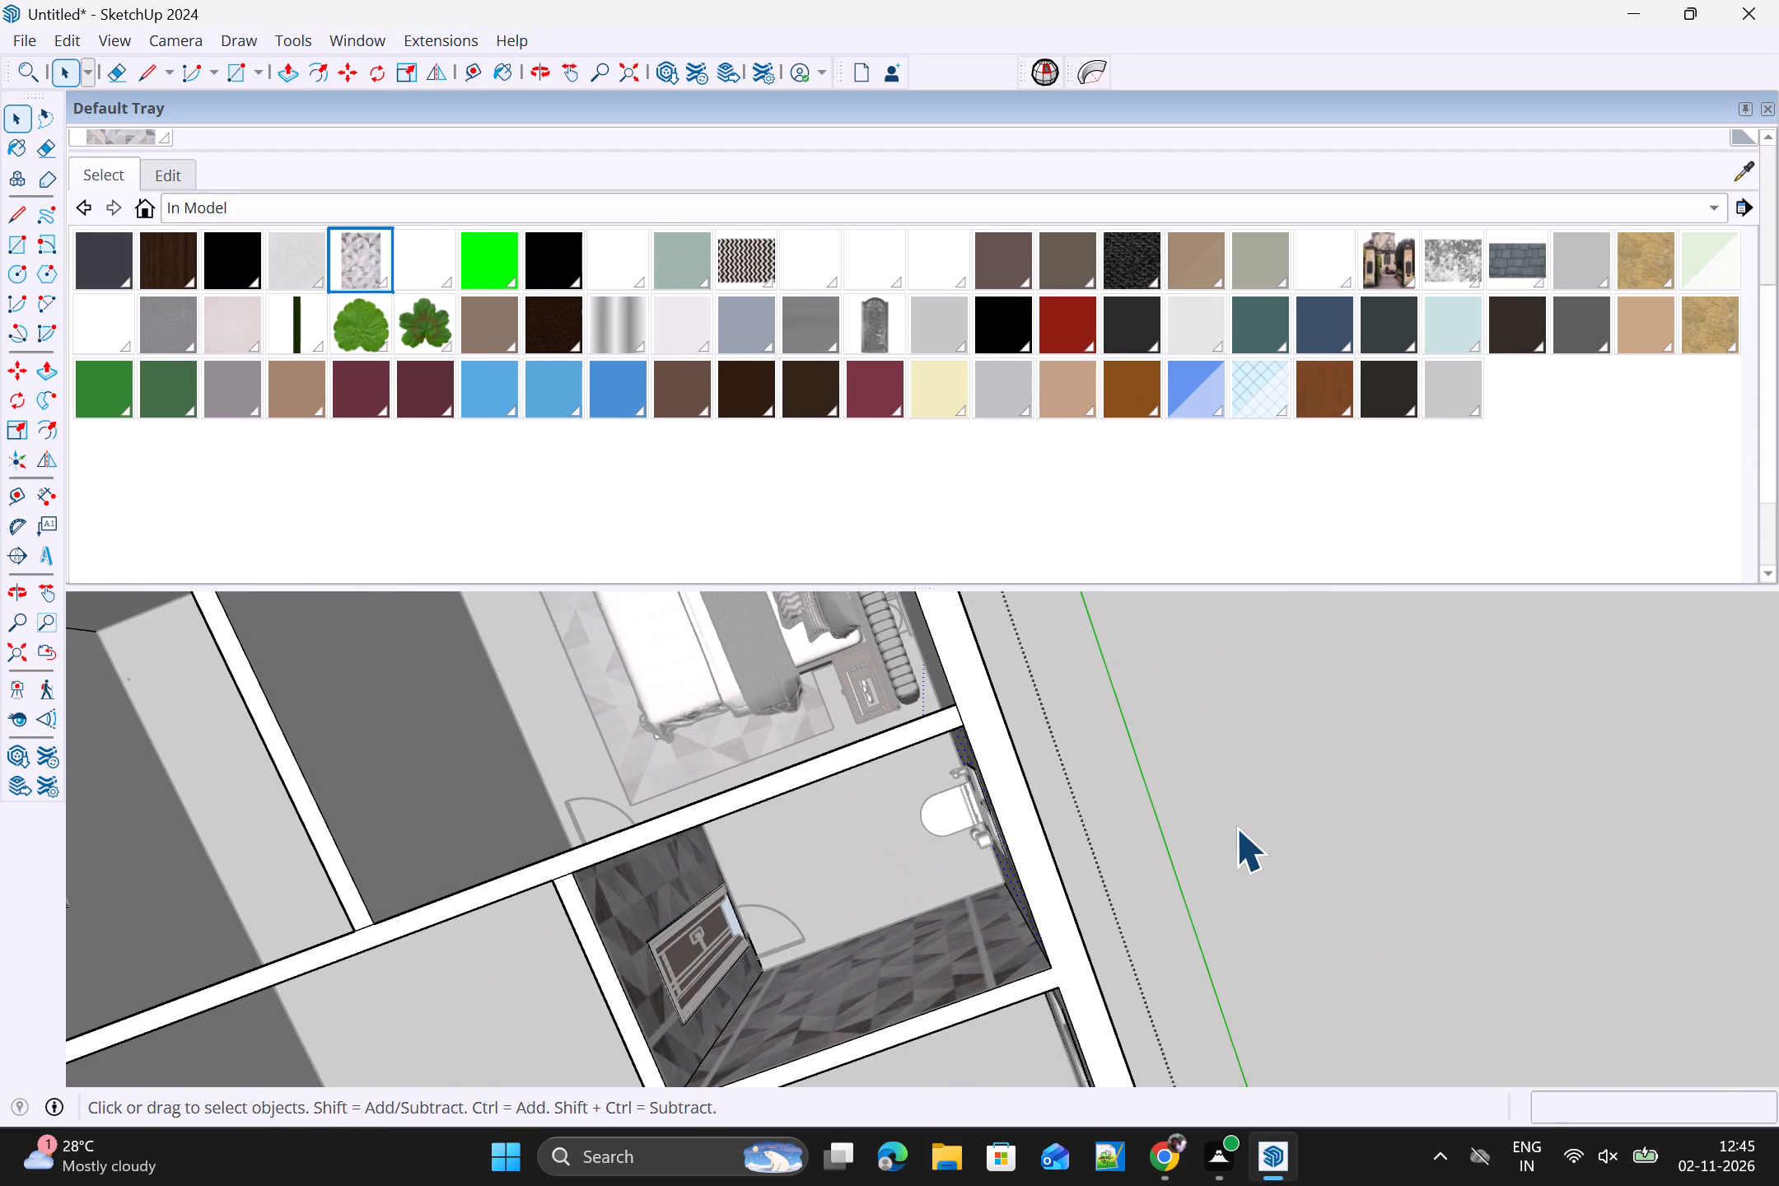
click(1244, 824)
middle_drag(1223, 811, 1481, 517)
middle_drag(1104, 823, 1463, 964)
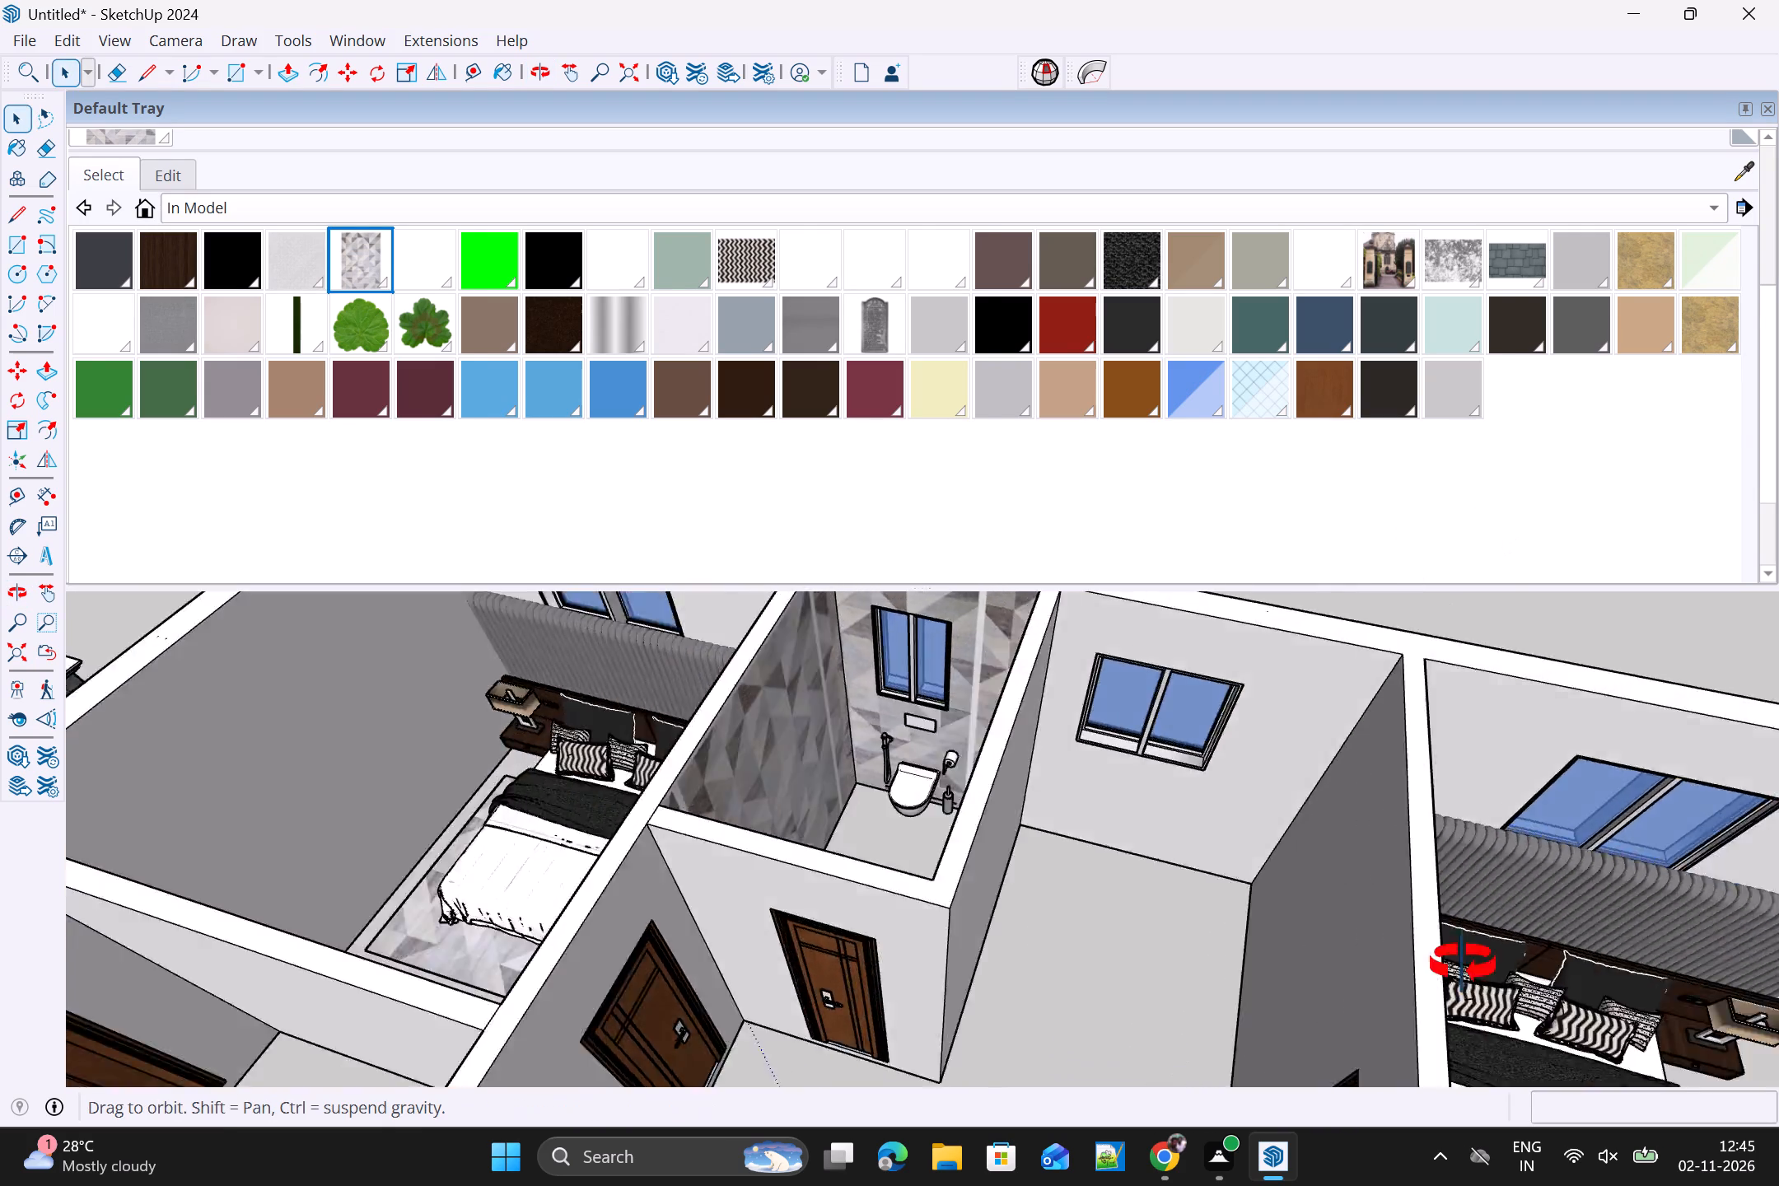
middle_drag(1463, 964, 1296, 952)
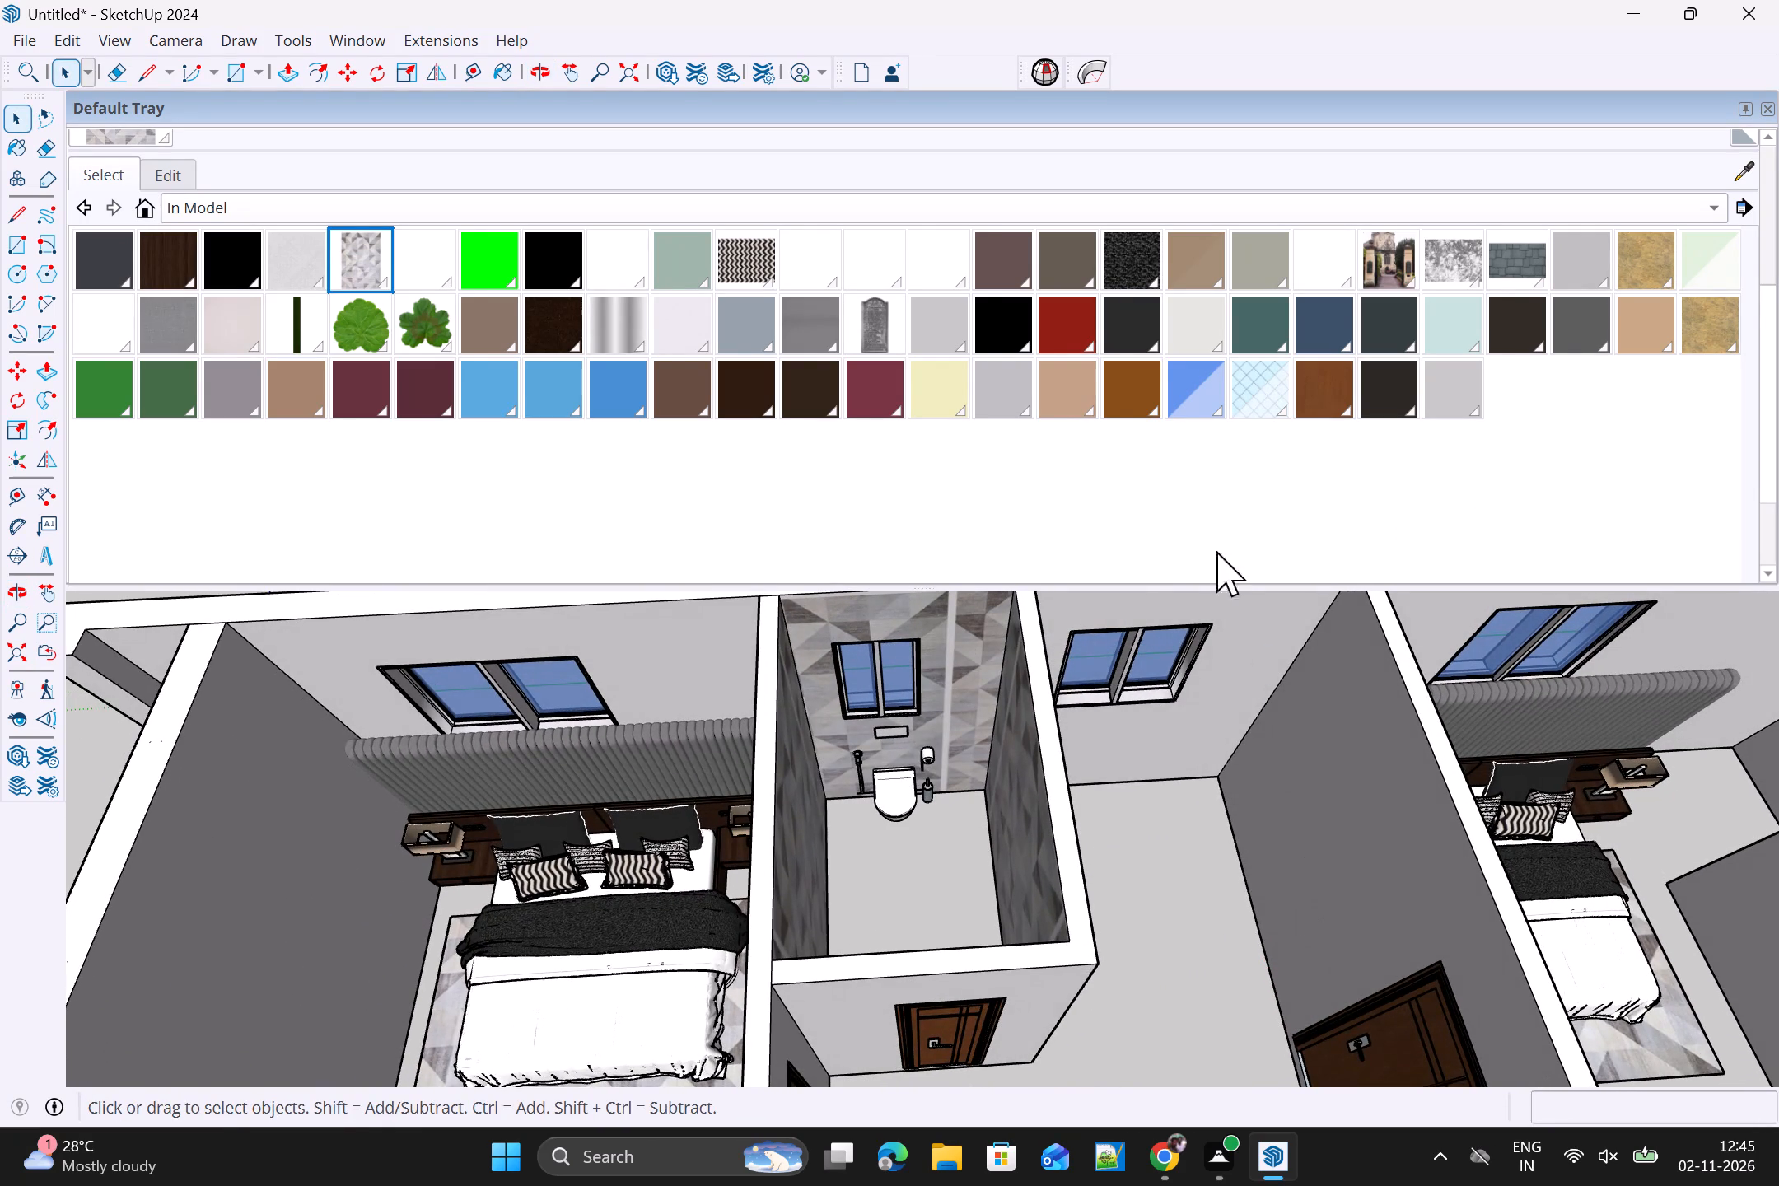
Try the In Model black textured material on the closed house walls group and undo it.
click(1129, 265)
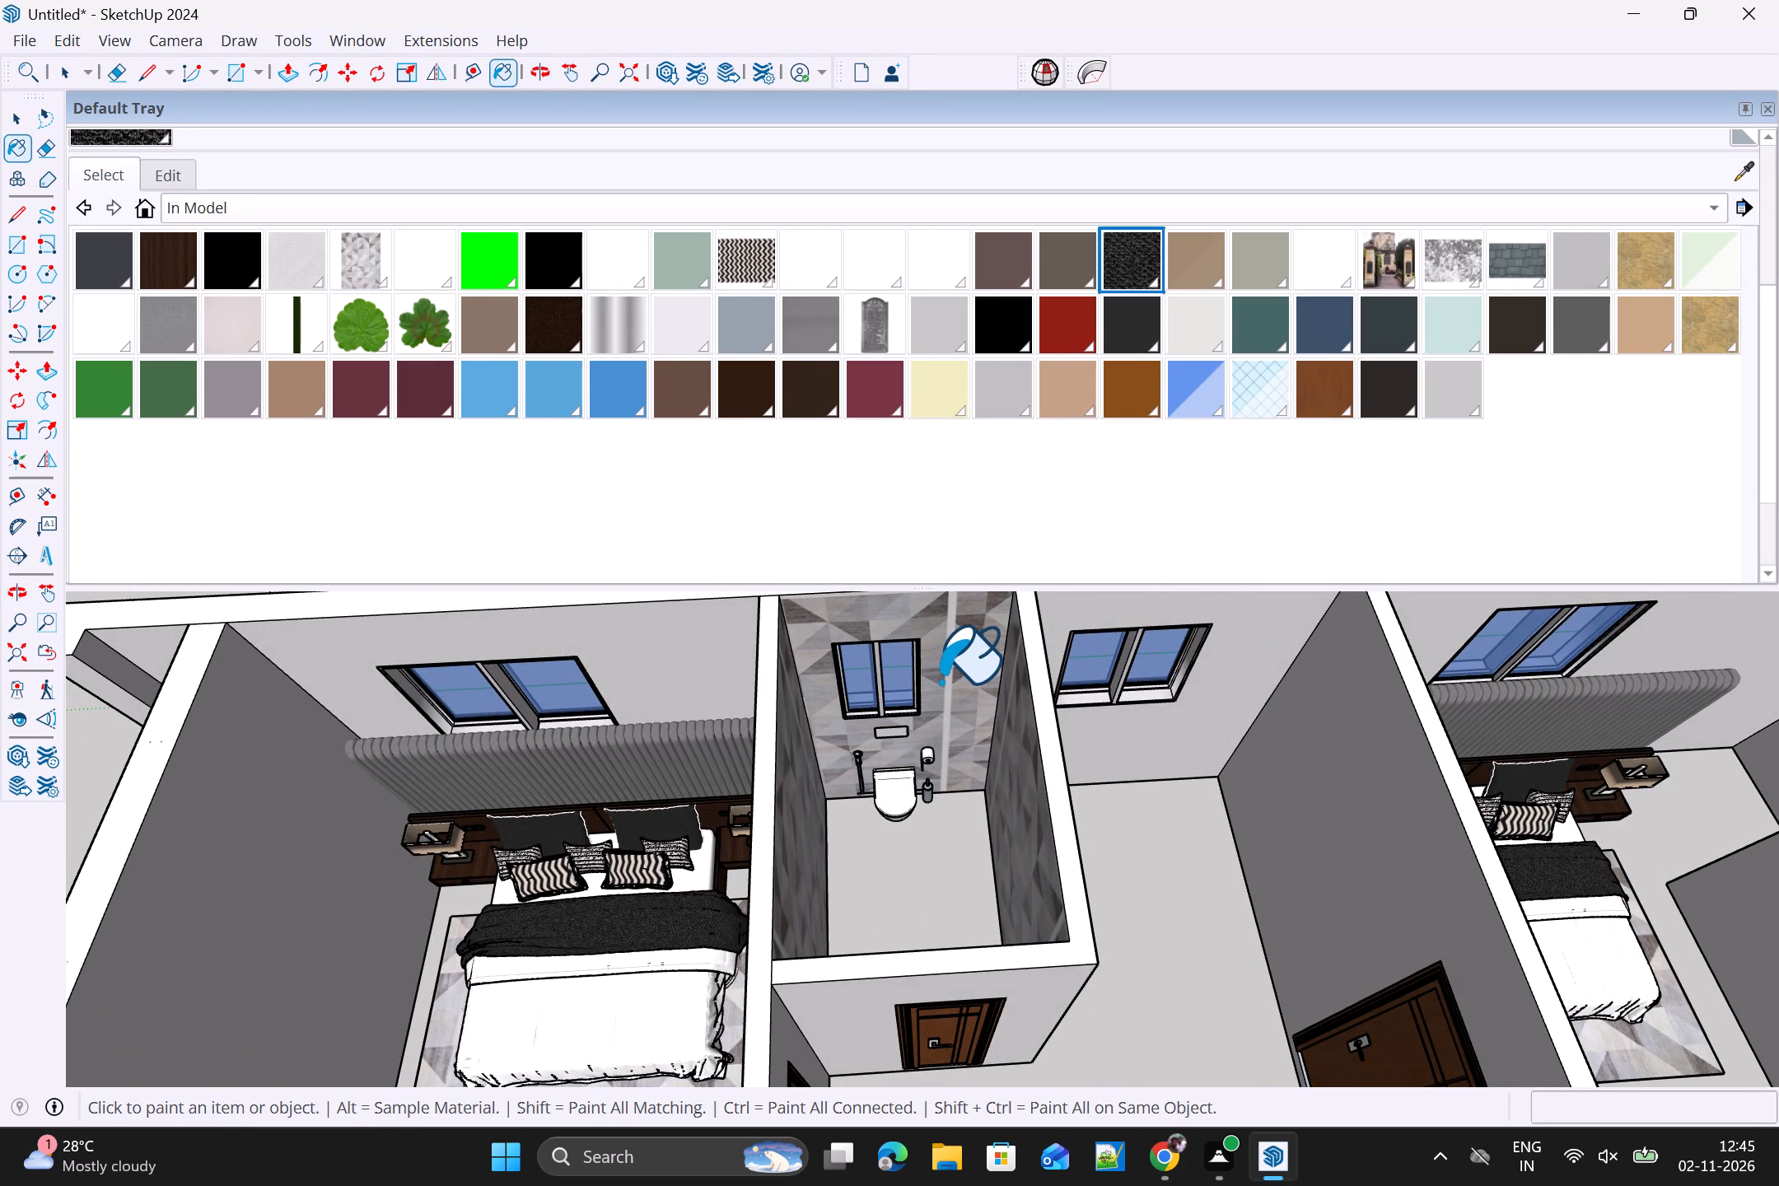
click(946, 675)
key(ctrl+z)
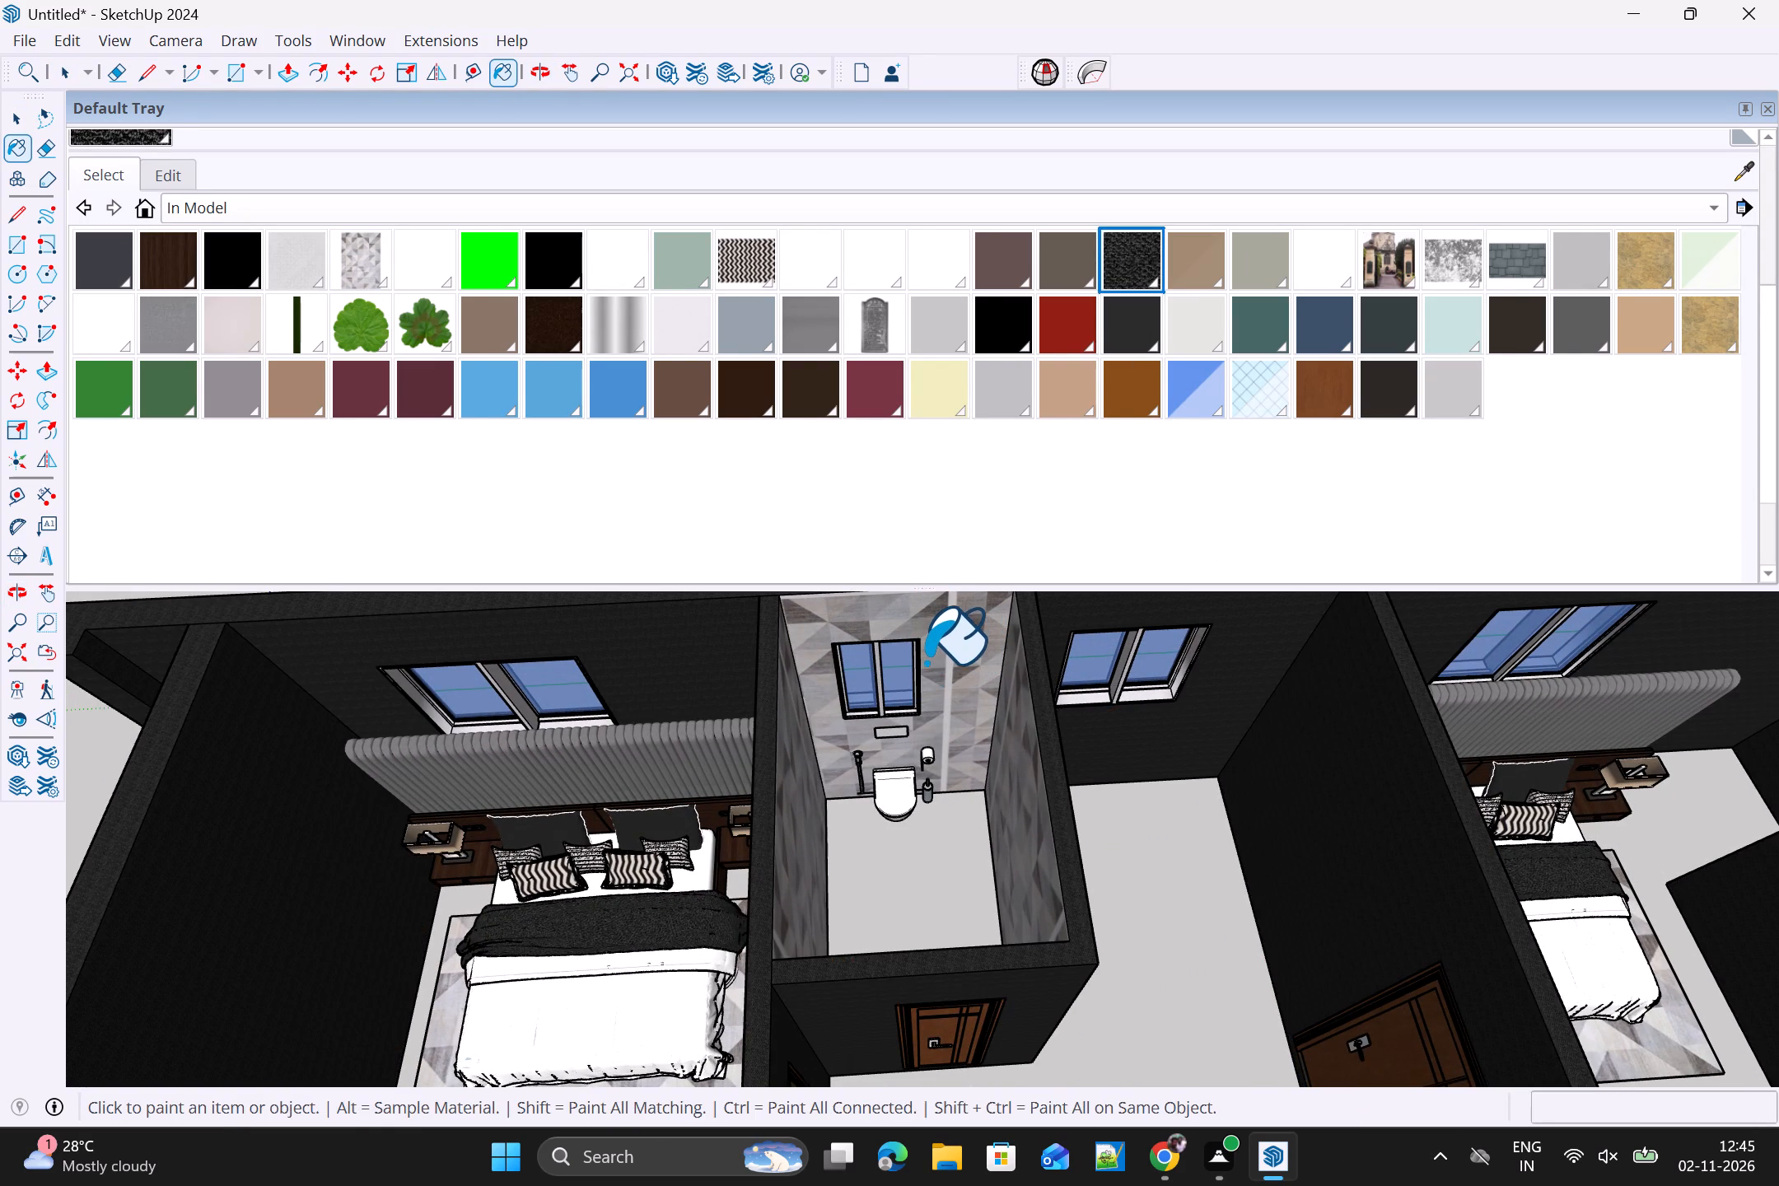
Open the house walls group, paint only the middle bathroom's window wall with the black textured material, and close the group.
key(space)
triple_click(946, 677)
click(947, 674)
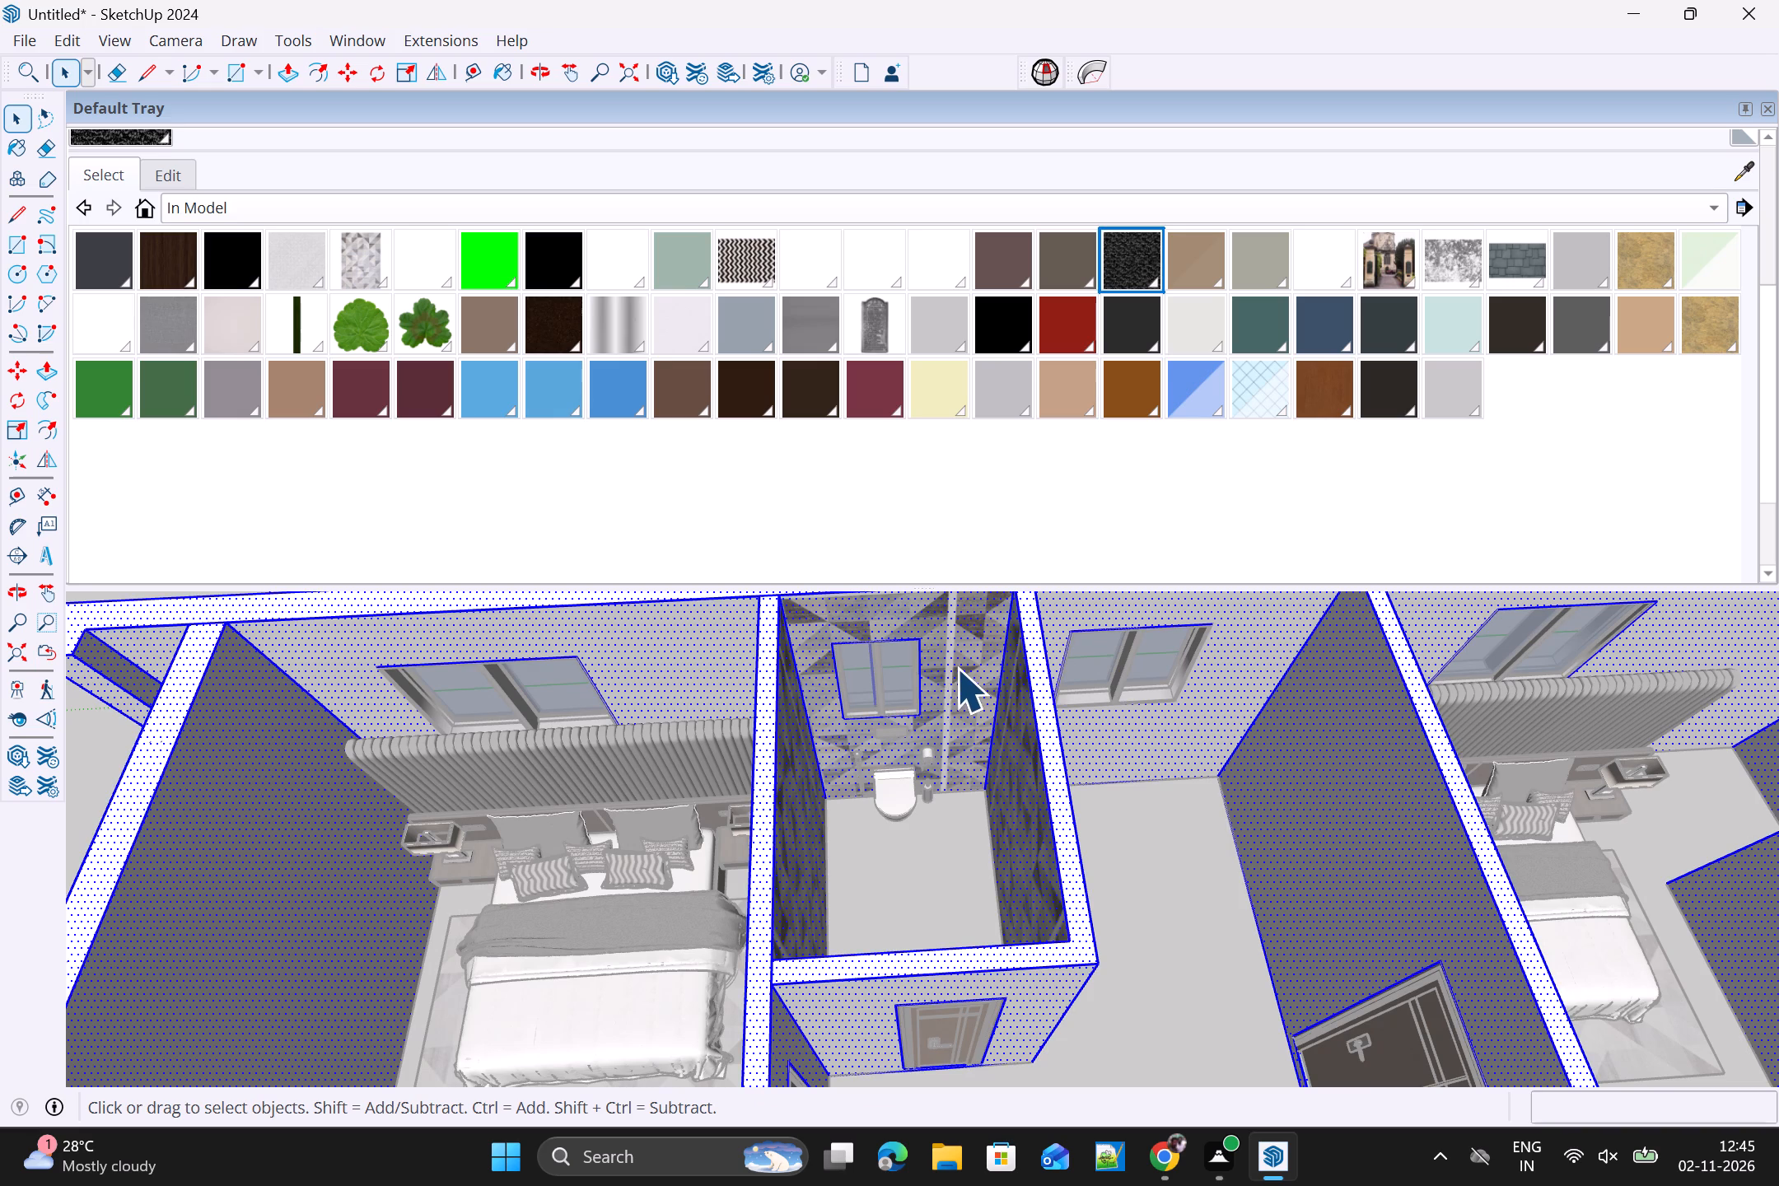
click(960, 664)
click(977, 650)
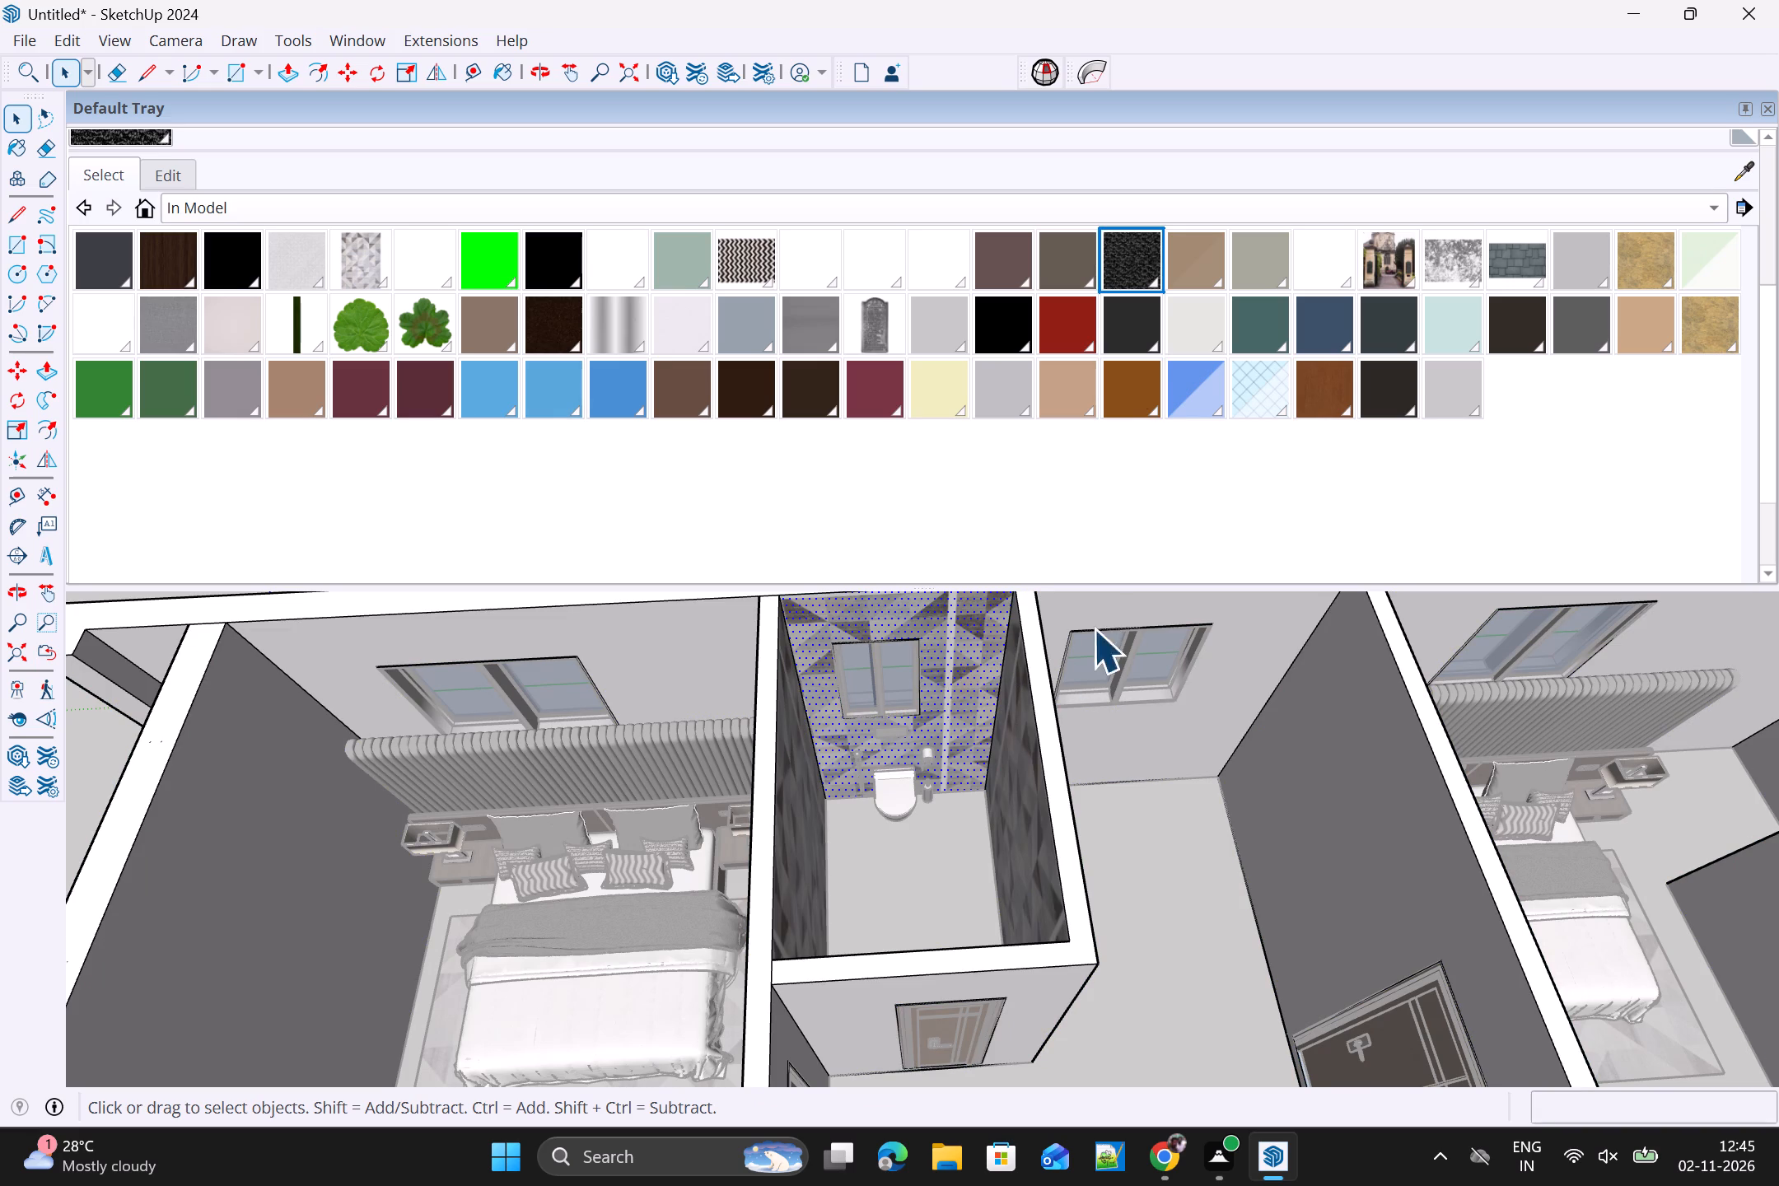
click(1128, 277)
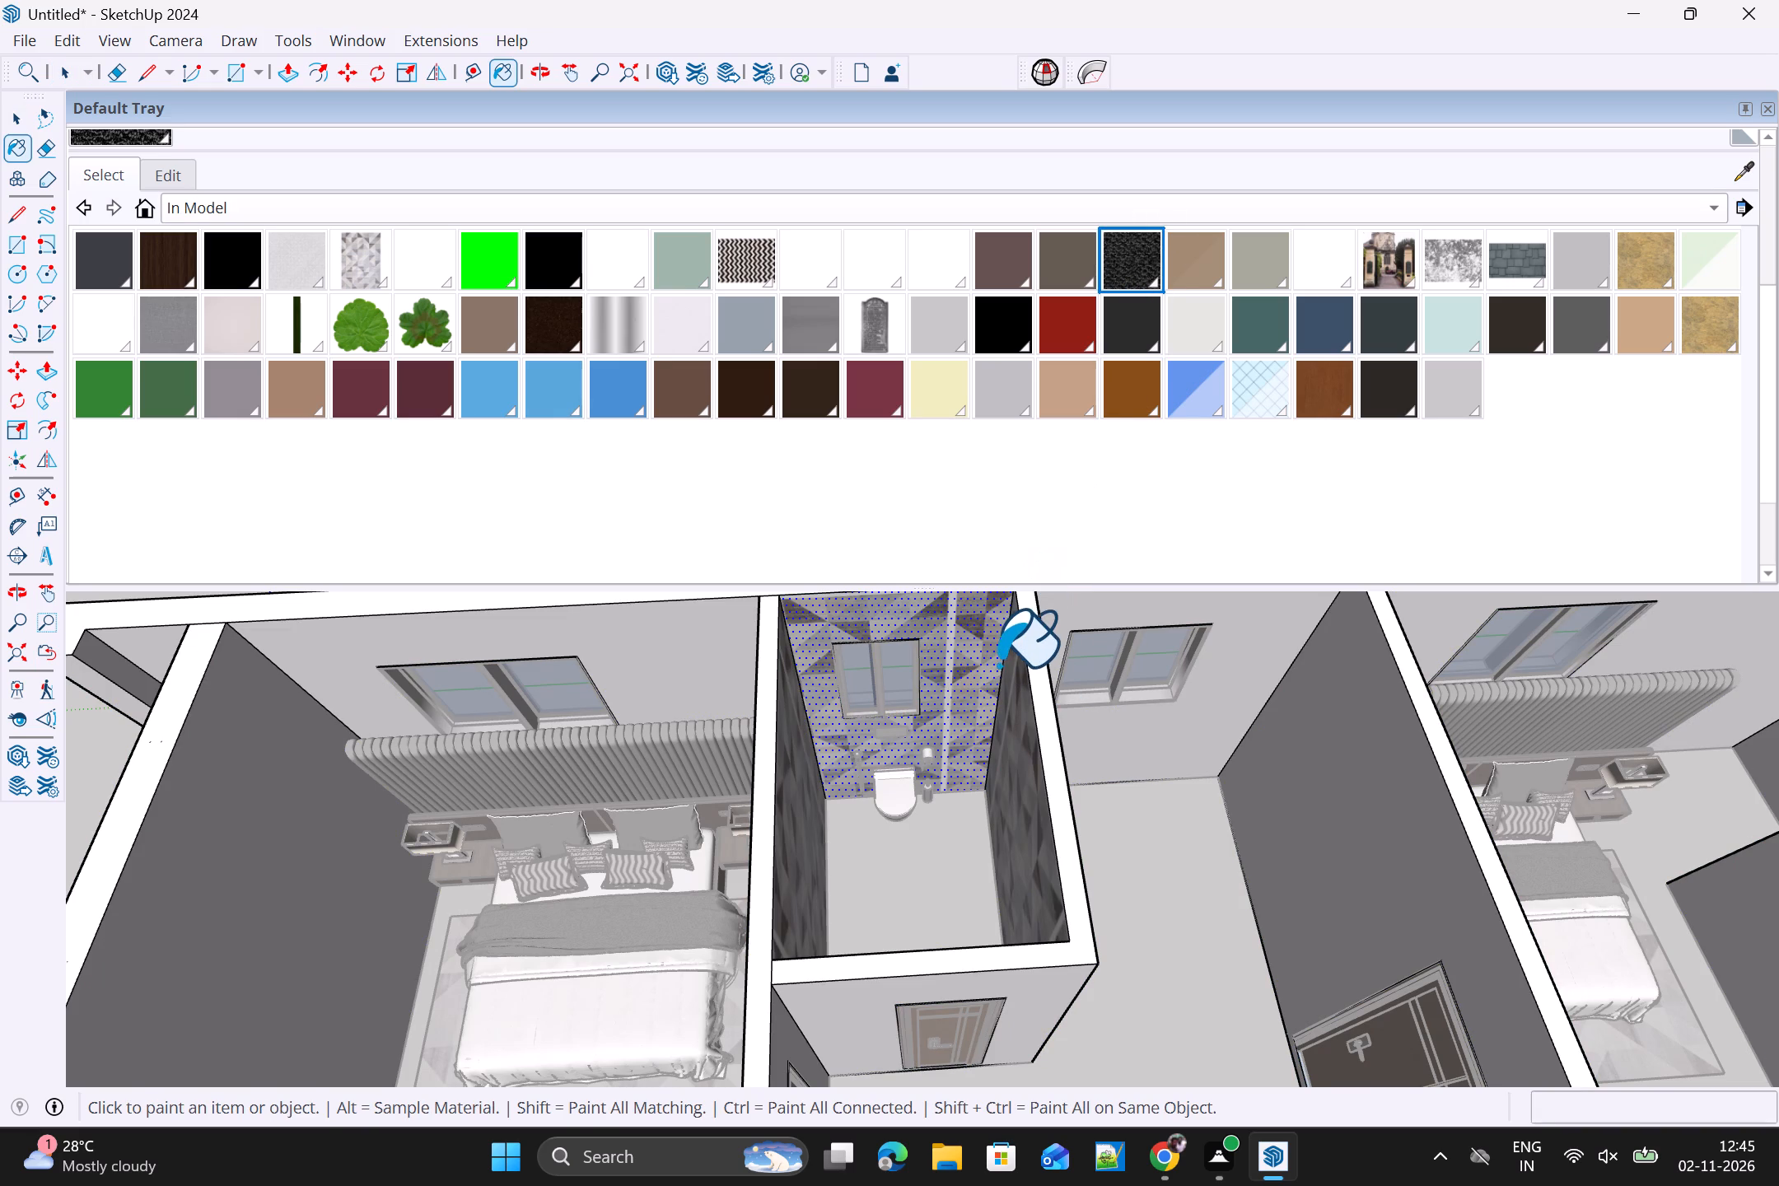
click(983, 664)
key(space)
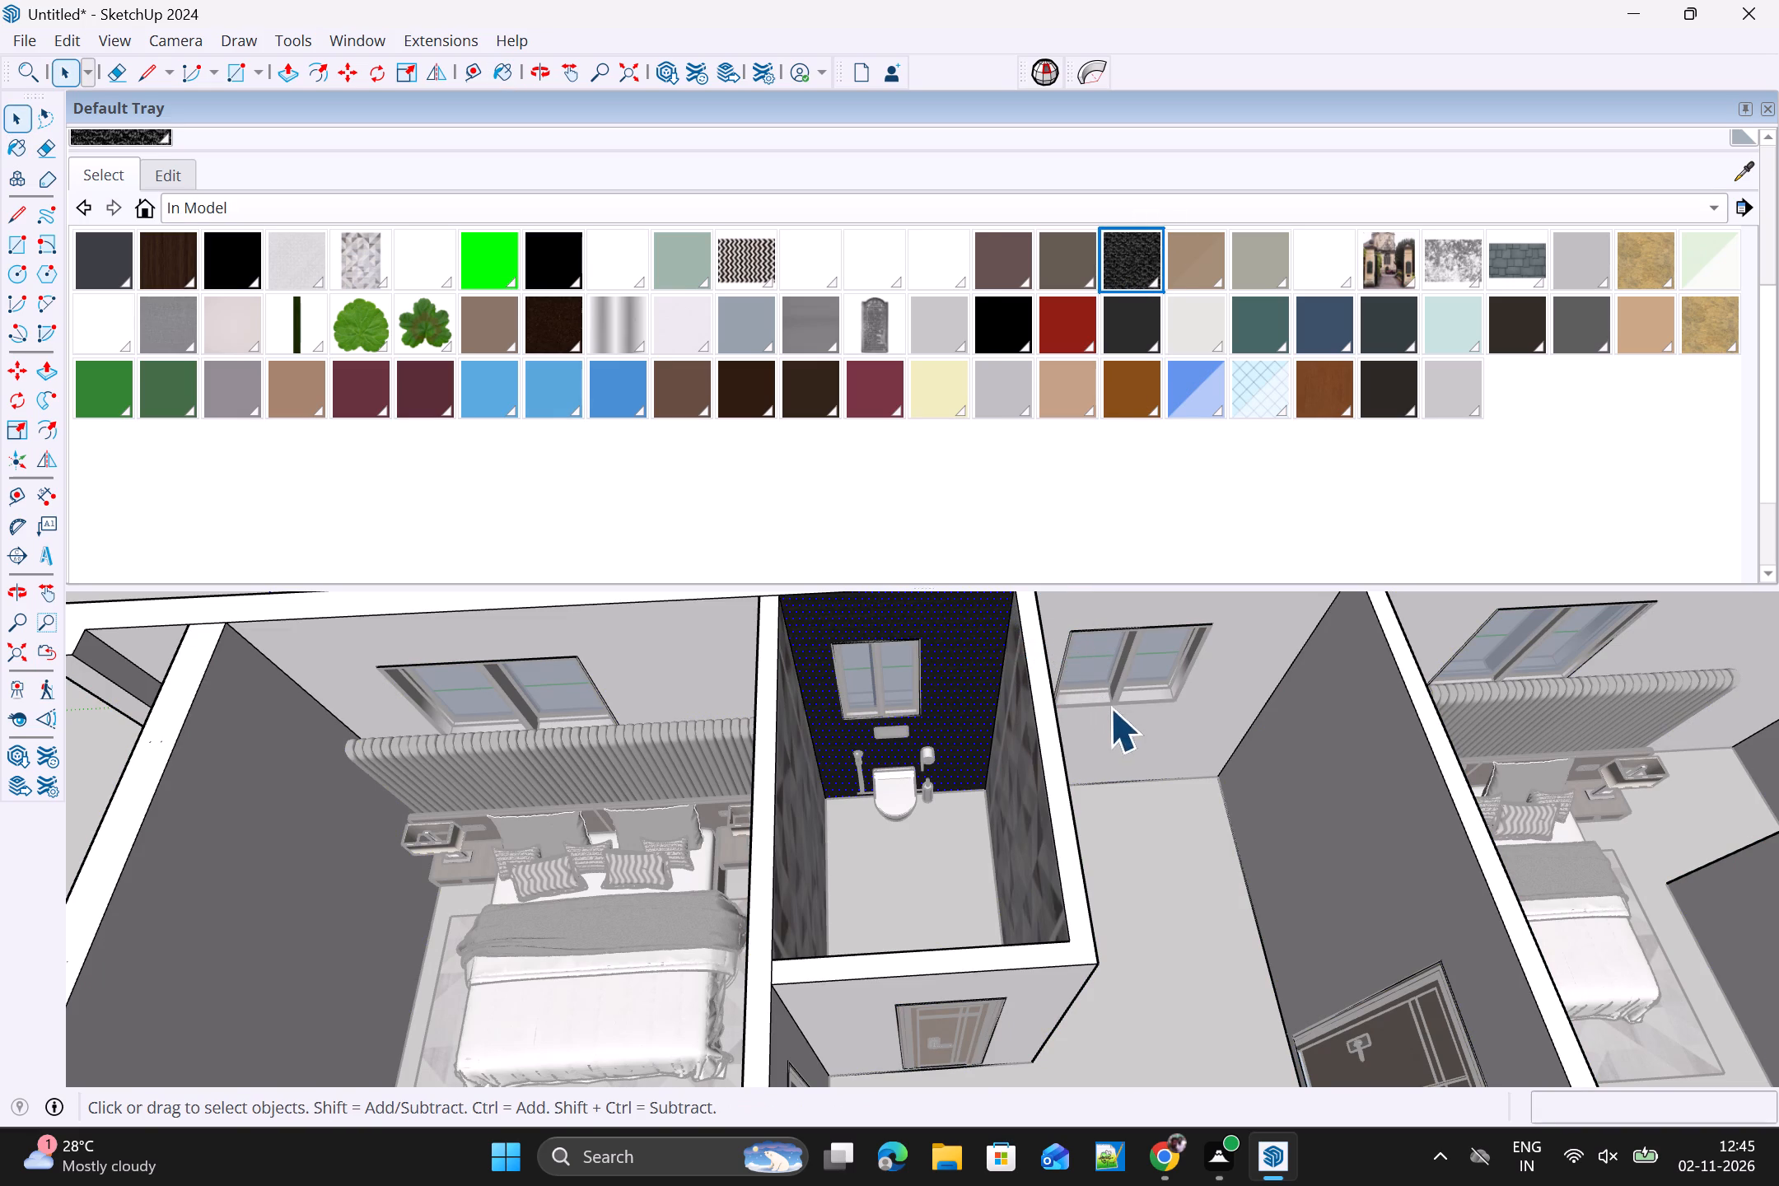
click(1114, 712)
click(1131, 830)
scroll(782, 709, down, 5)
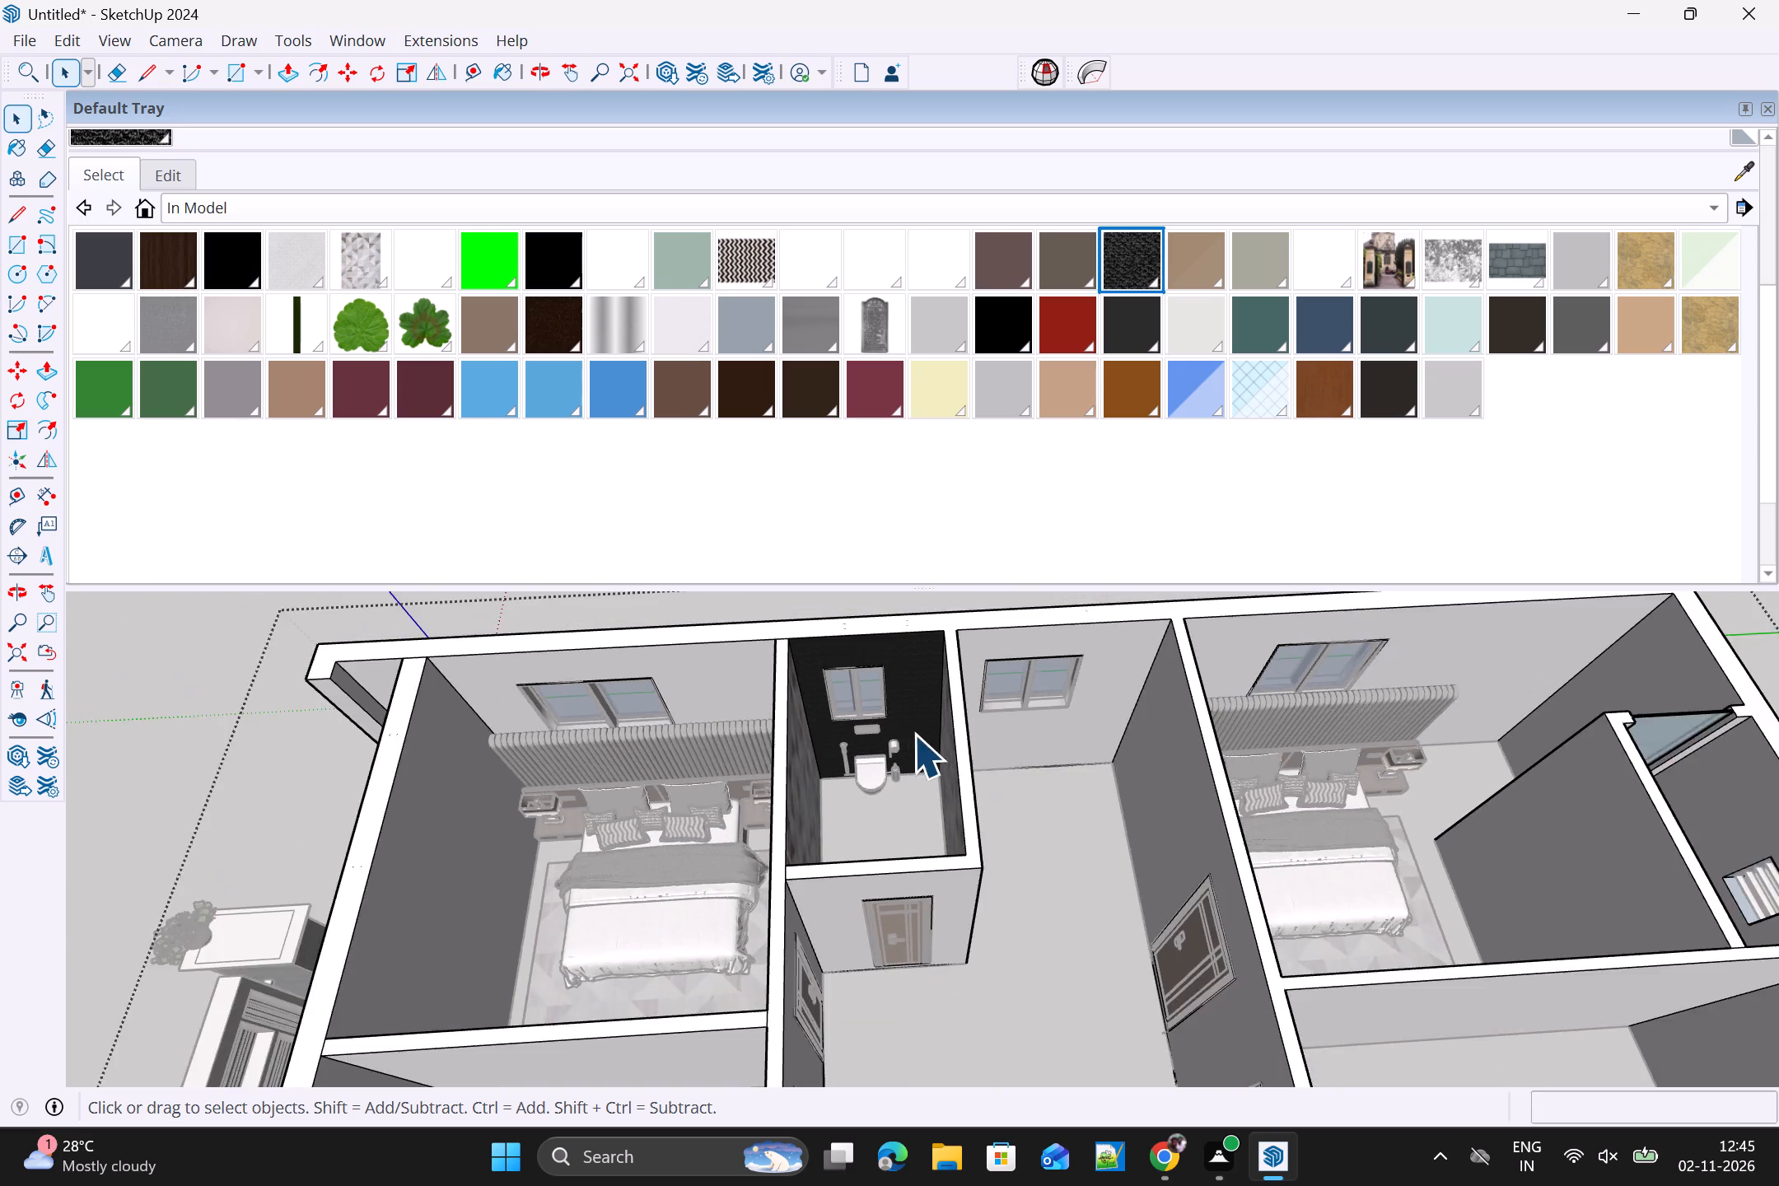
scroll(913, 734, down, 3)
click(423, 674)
Examine the black window wall against the patterned side walls in the middle bathroom from several angles.
scroll(903, 734, up, 8)
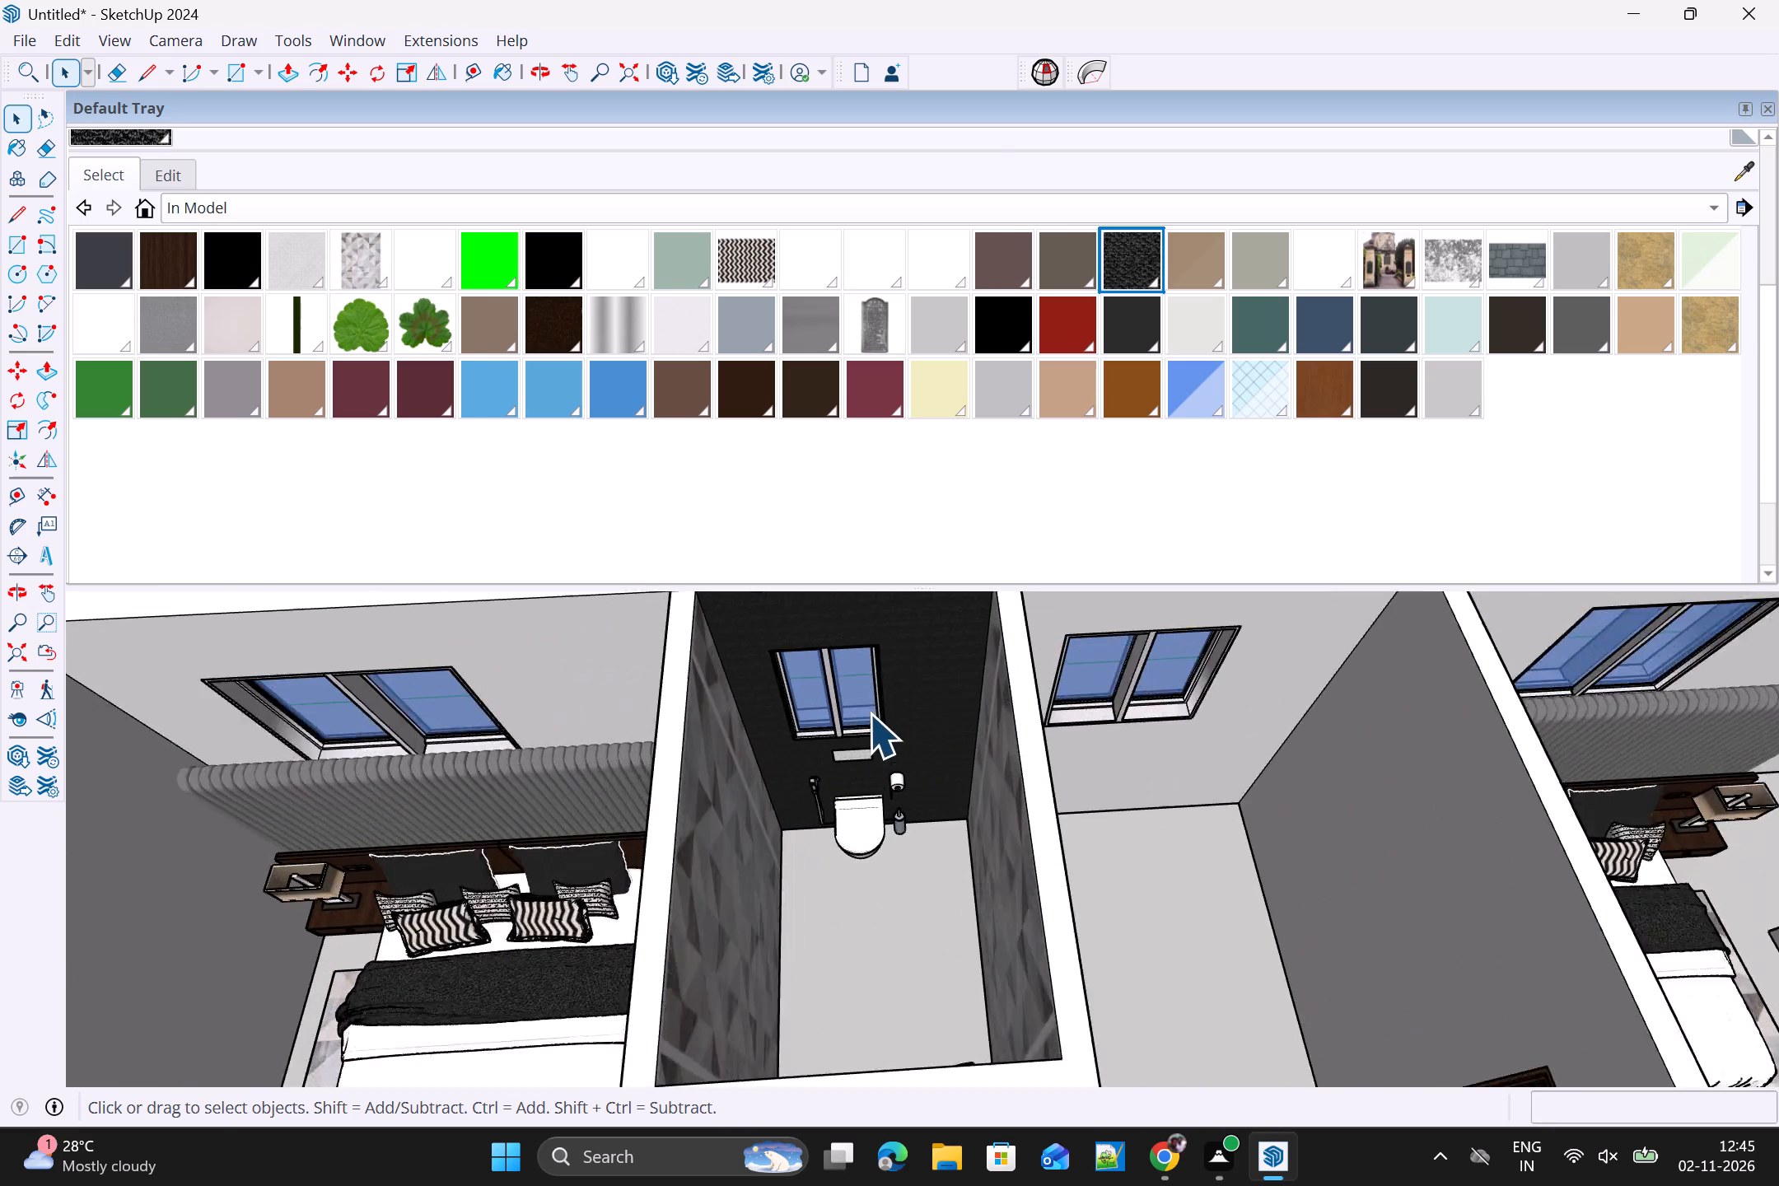
scroll(869, 713, up, 4)
middle_drag(893, 720, 926, 619)
middle_click(912, 611)
middle_drag(876, 594, 839, 586)
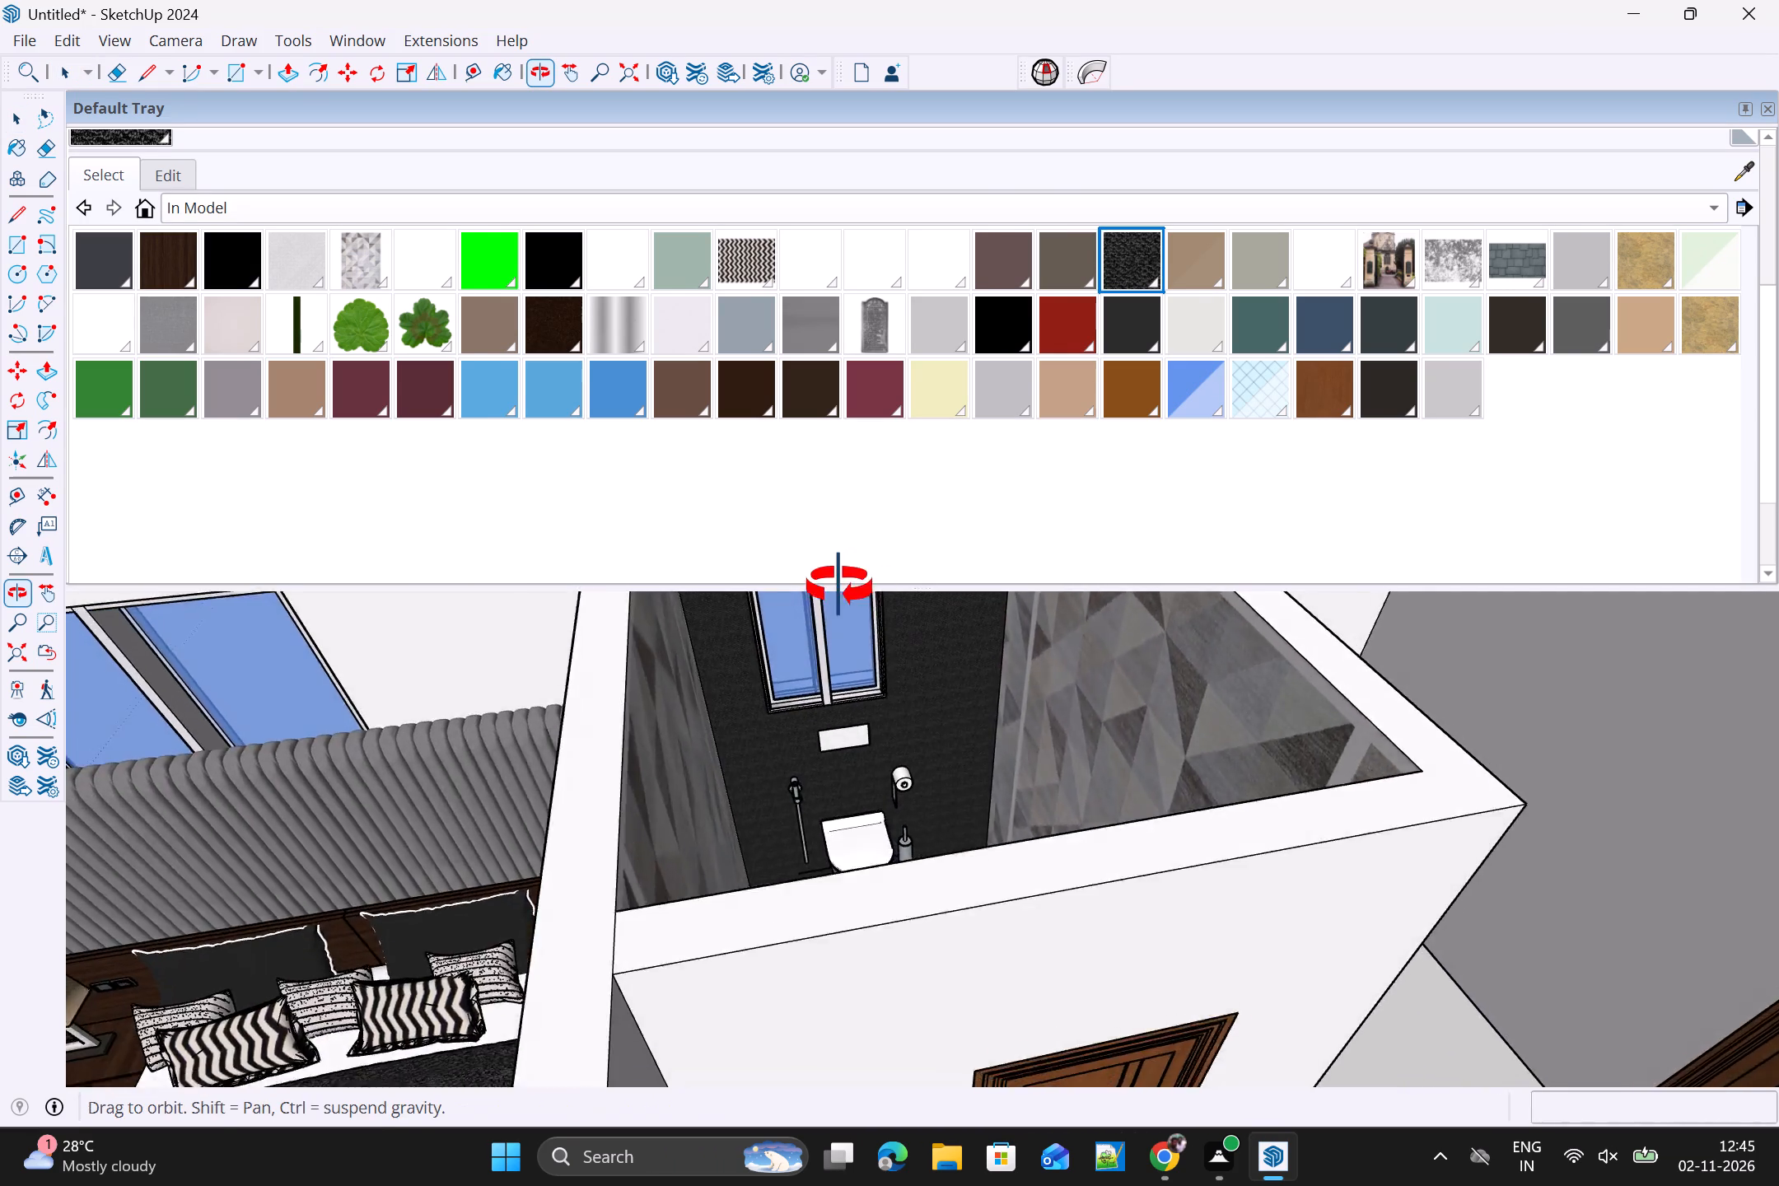
middle_drag(839, 586, 782, 610)
scroll(782, 619, down, 8)
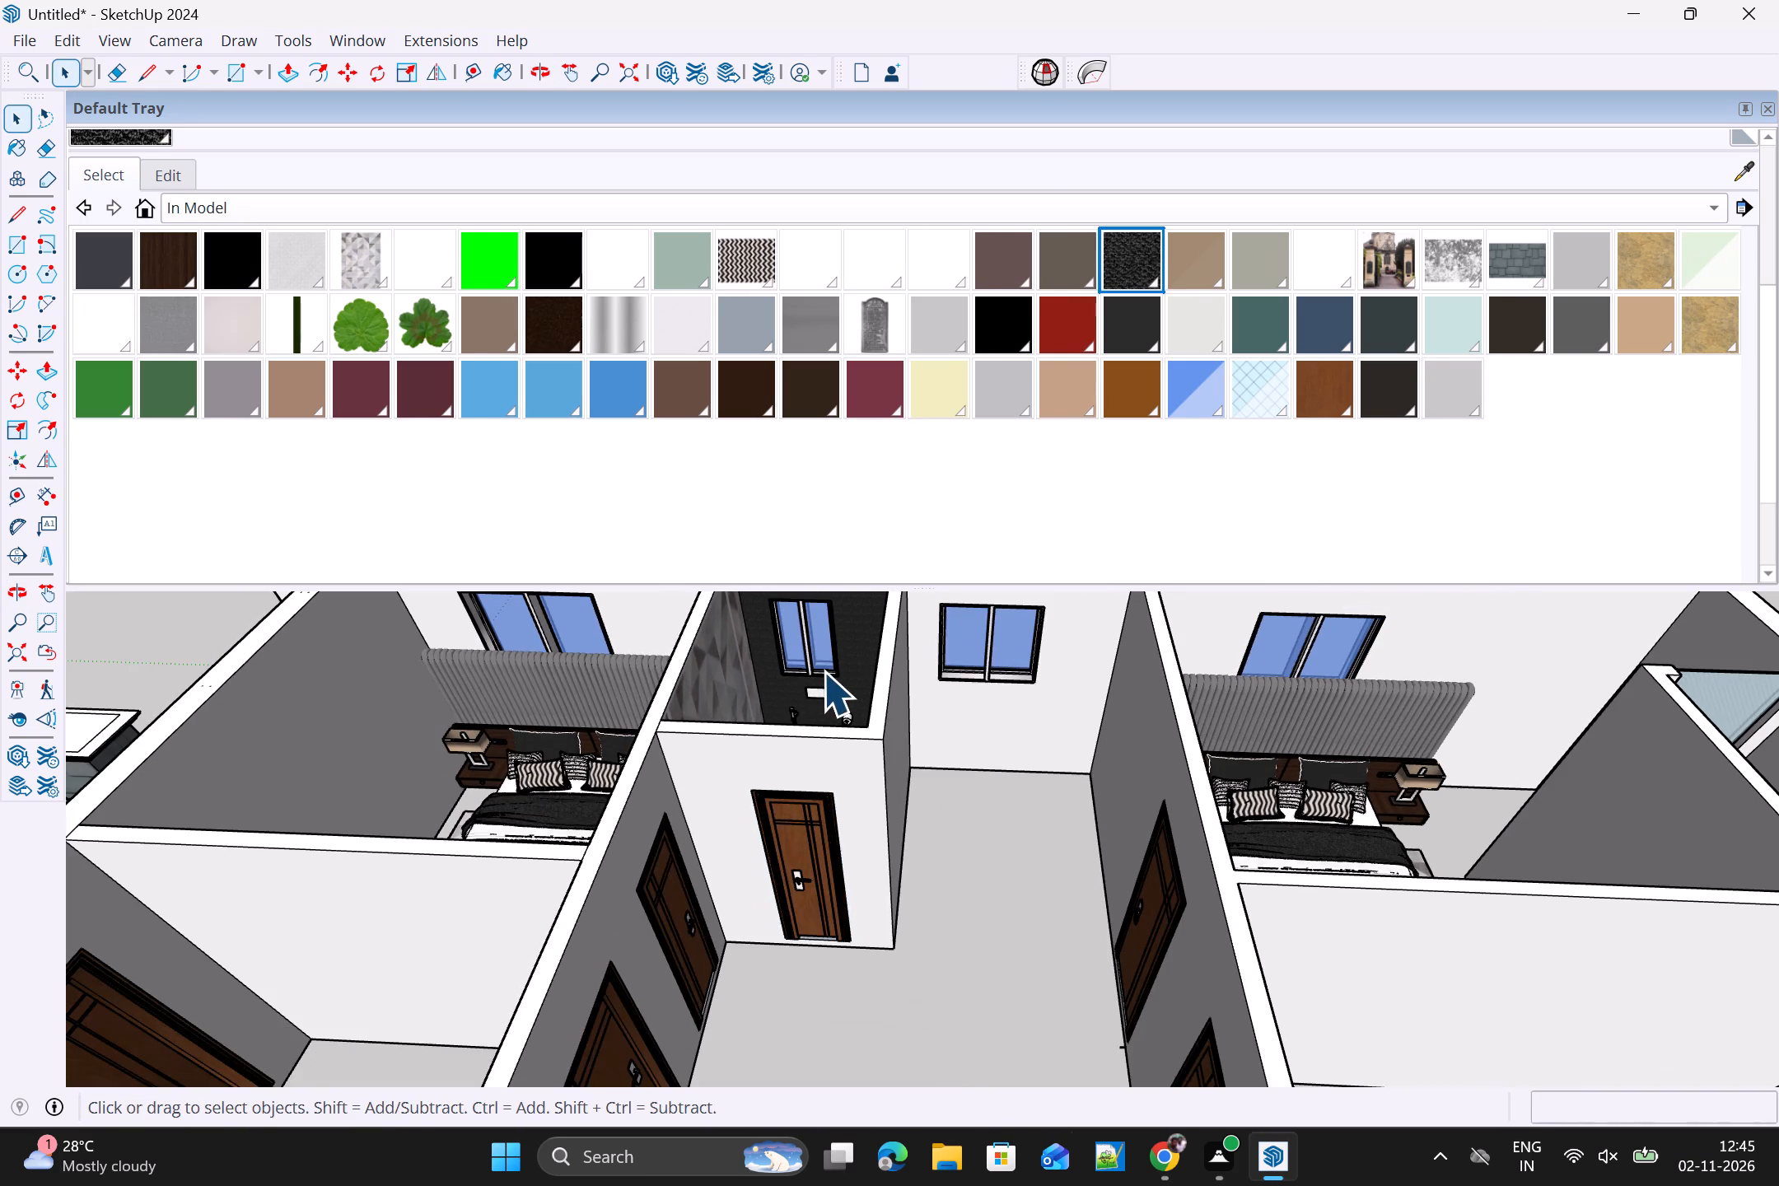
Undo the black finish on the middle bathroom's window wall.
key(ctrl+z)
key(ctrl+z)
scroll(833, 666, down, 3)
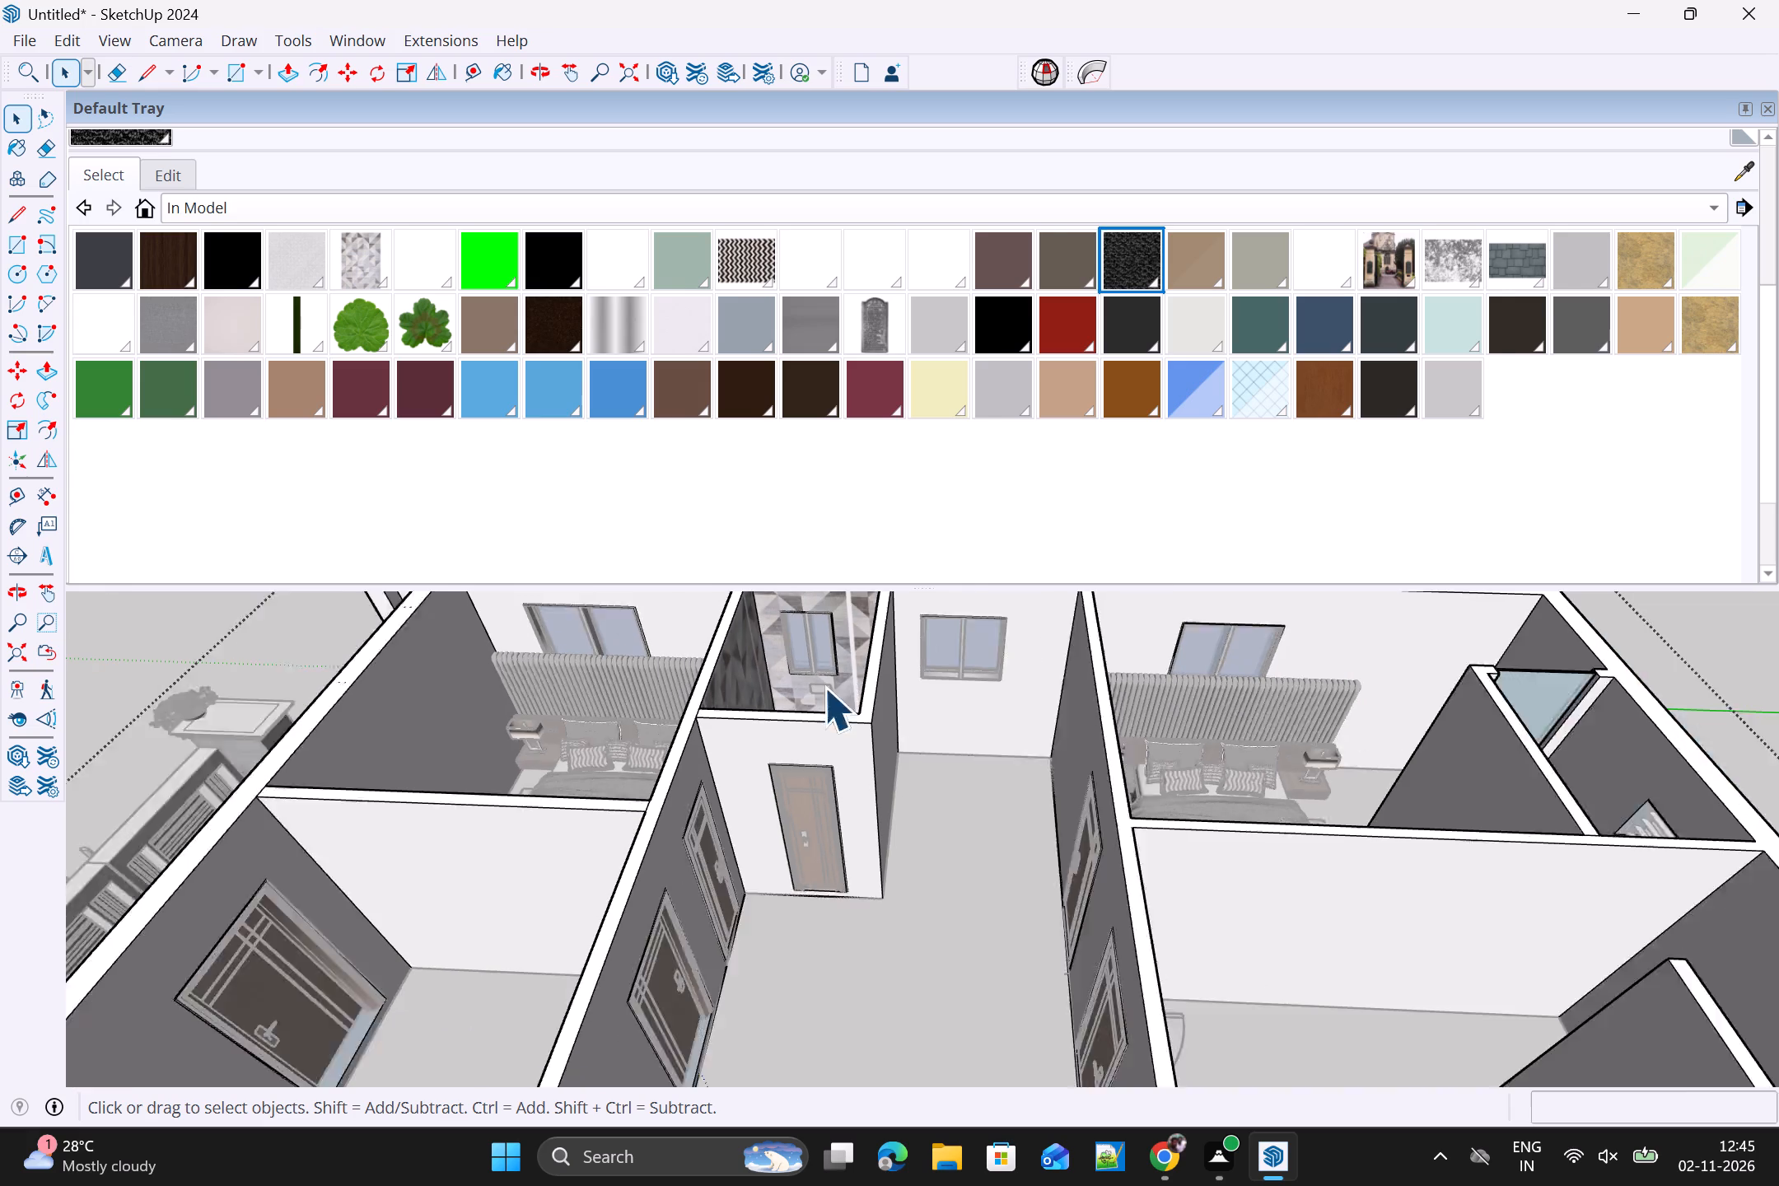
Select the hall side of the long partition wall containing two wooden doors, inside the house walls group.
scroll(824, 687, down, 1)
click(875, 941)
click(936, 851)
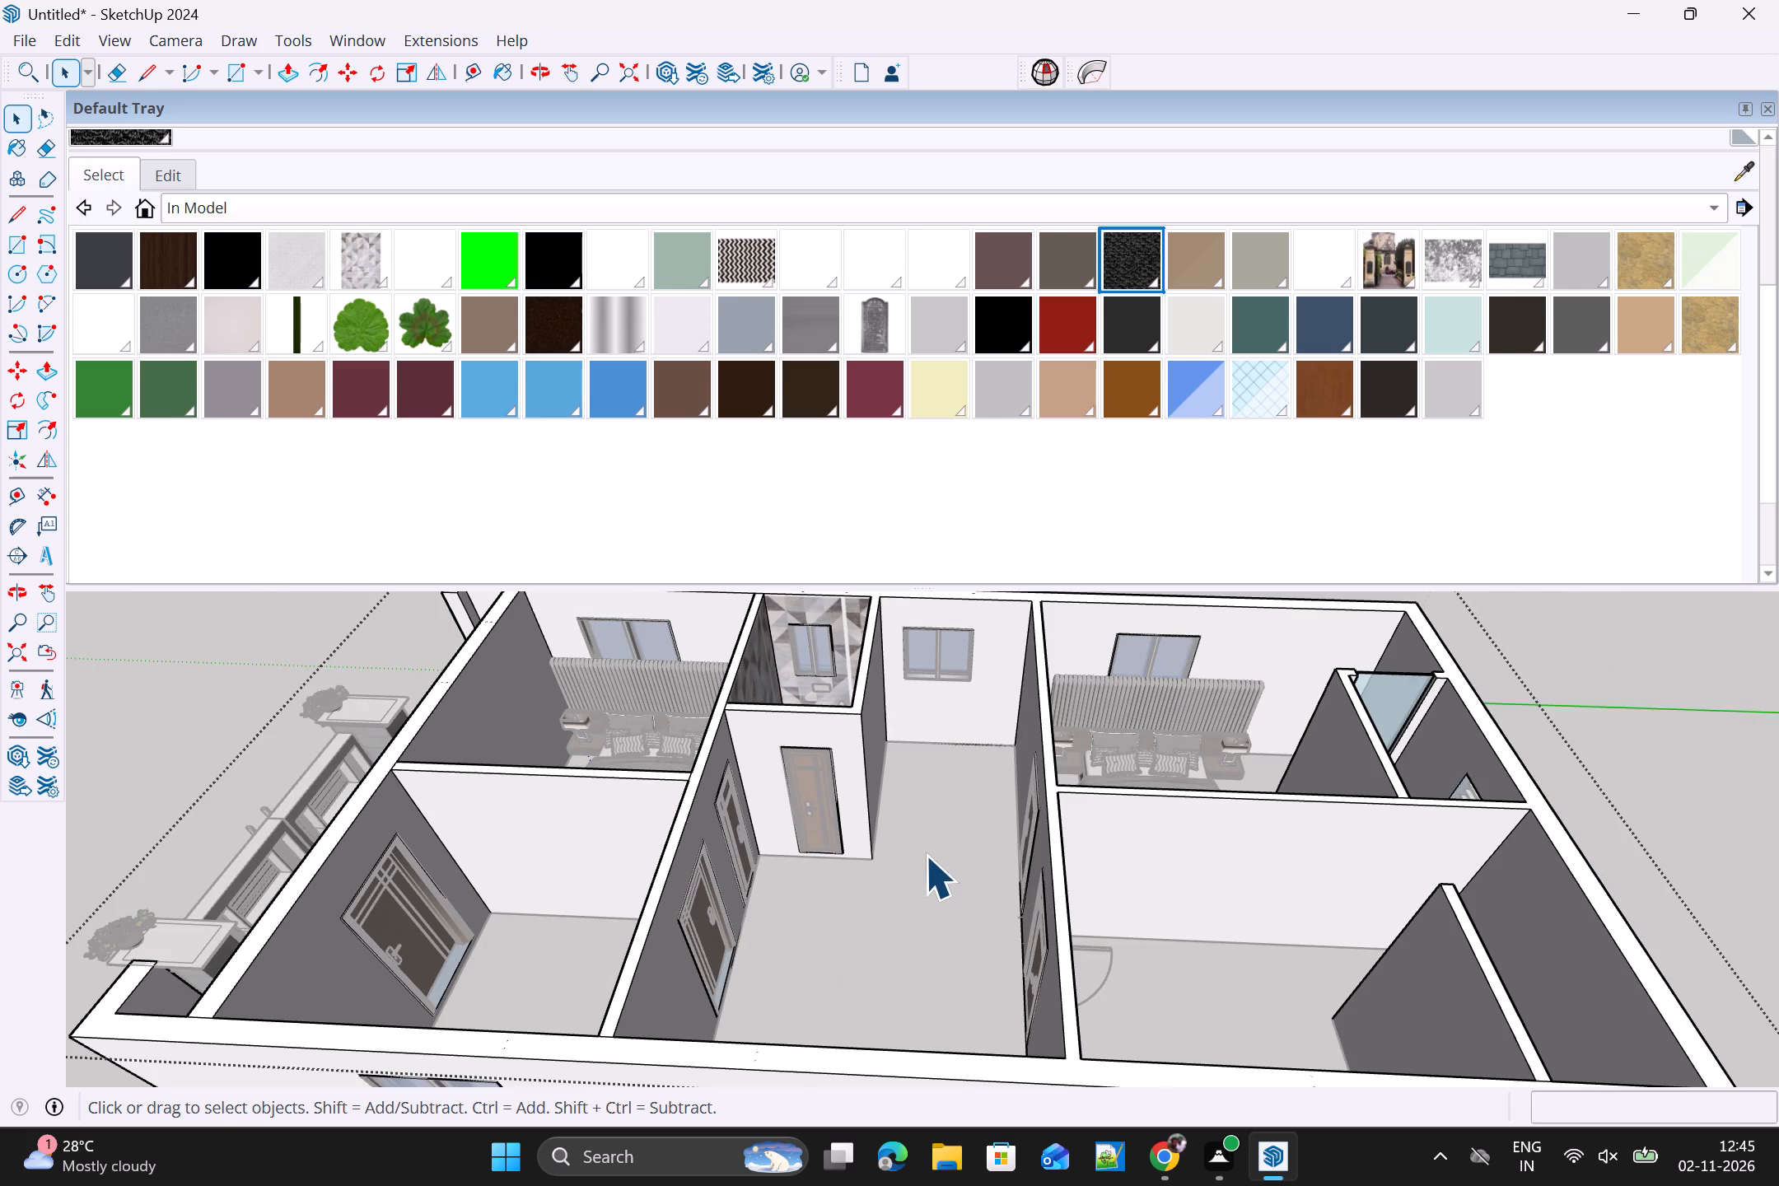
scroll(917, 861, up, 1)
middle_drag(918, 861, 1499, 859)
scroll(1016, 698, up, 3)
middle_drag(1207, 749, 1062, 827)
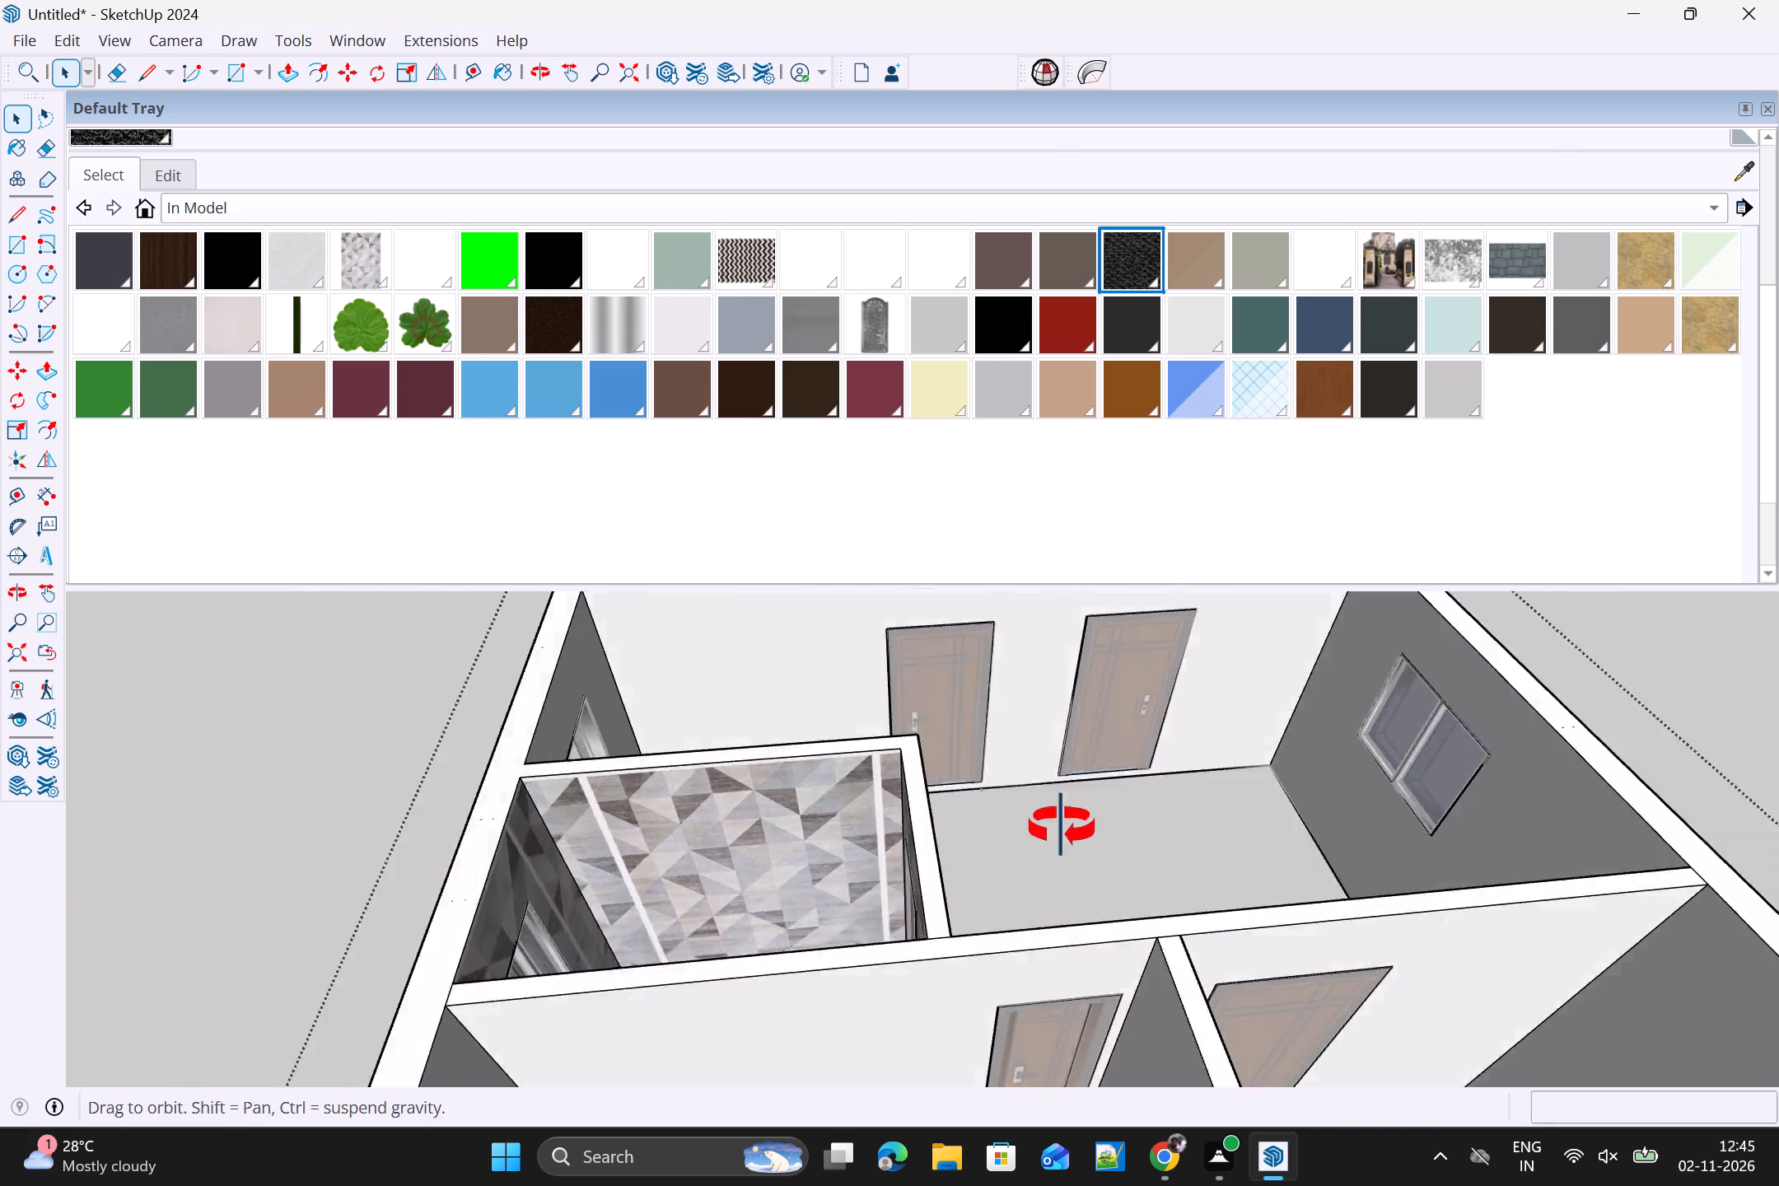
middle_drag(1062, 827, 929, 915)
click(890, 660)
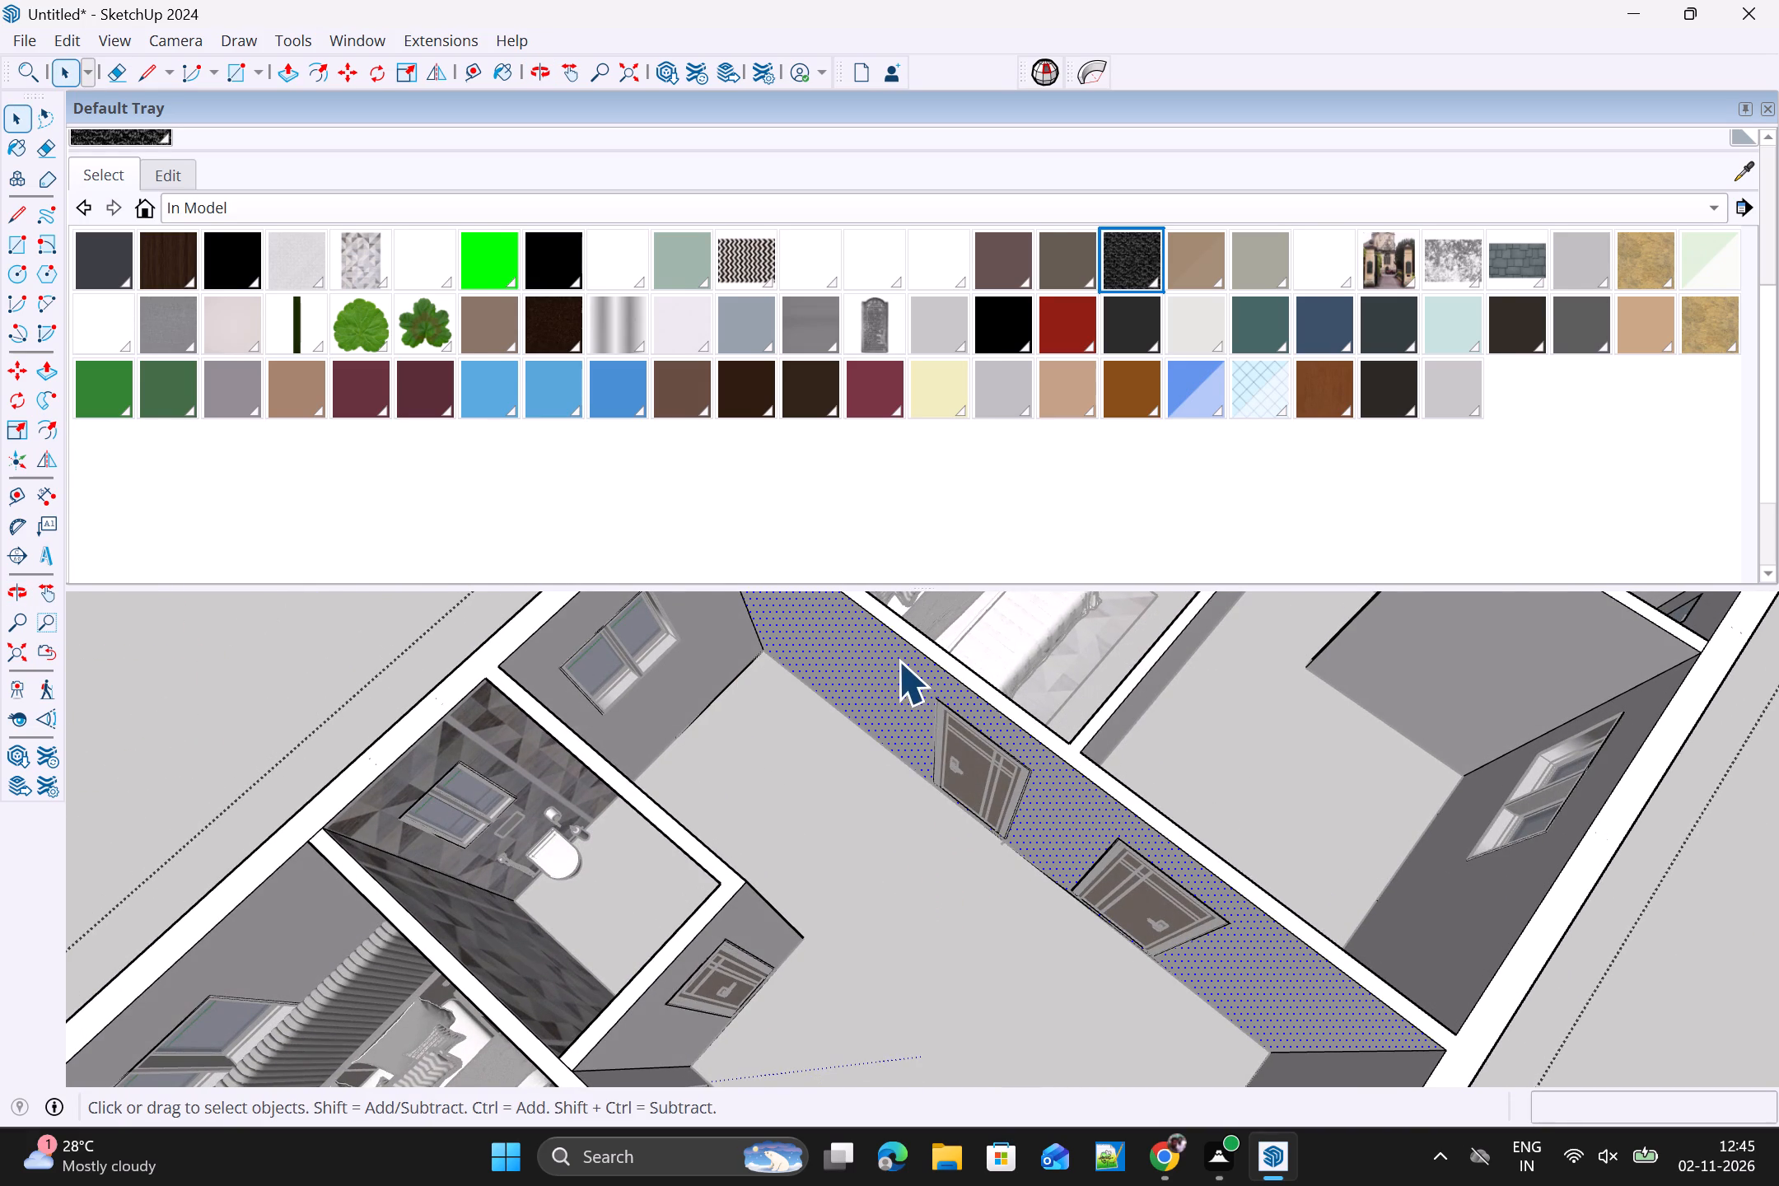
Create a new material using the white stone-block texture image 613-4HIXj8L from the Downloads folder.
scroll(891, 677, down, 4)
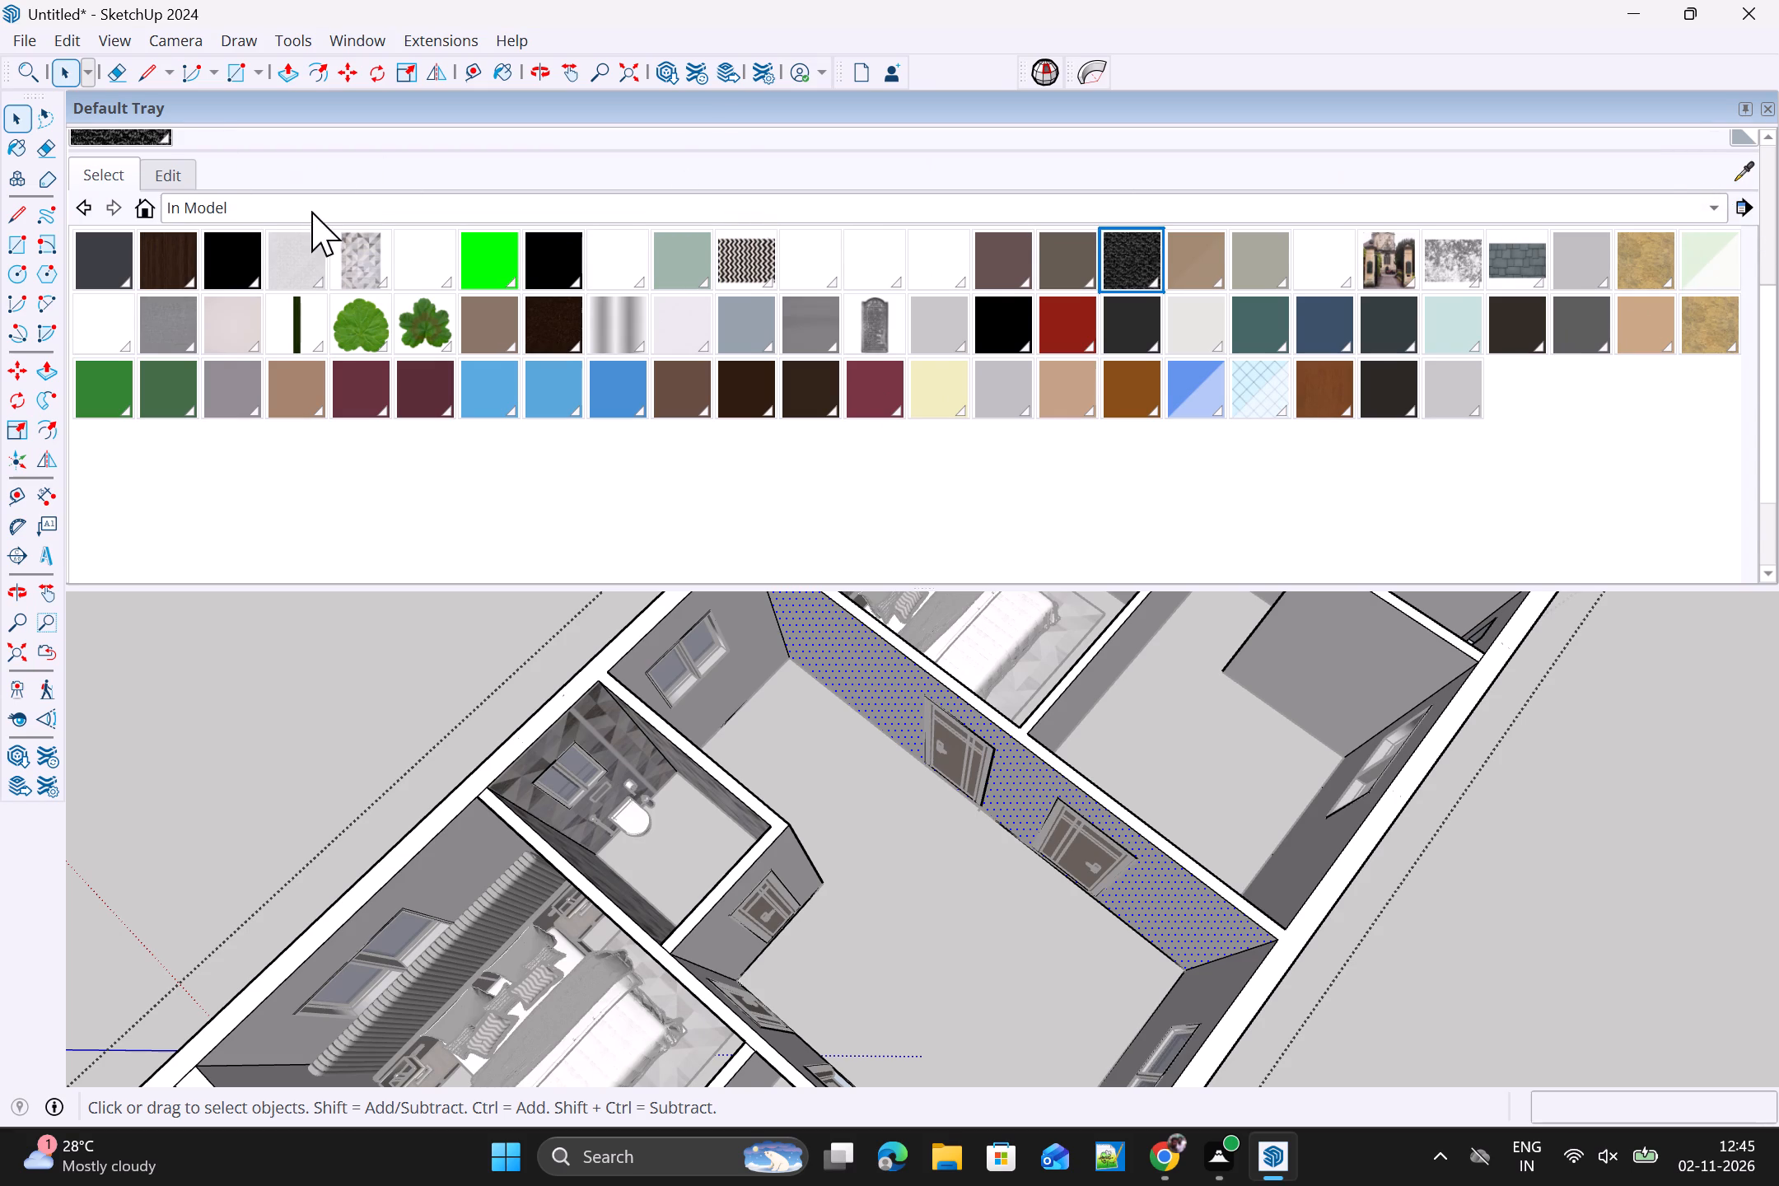
scroll(313, 212, down, 1)
scroll(327, 217, up, 4)
click(1329, 185)
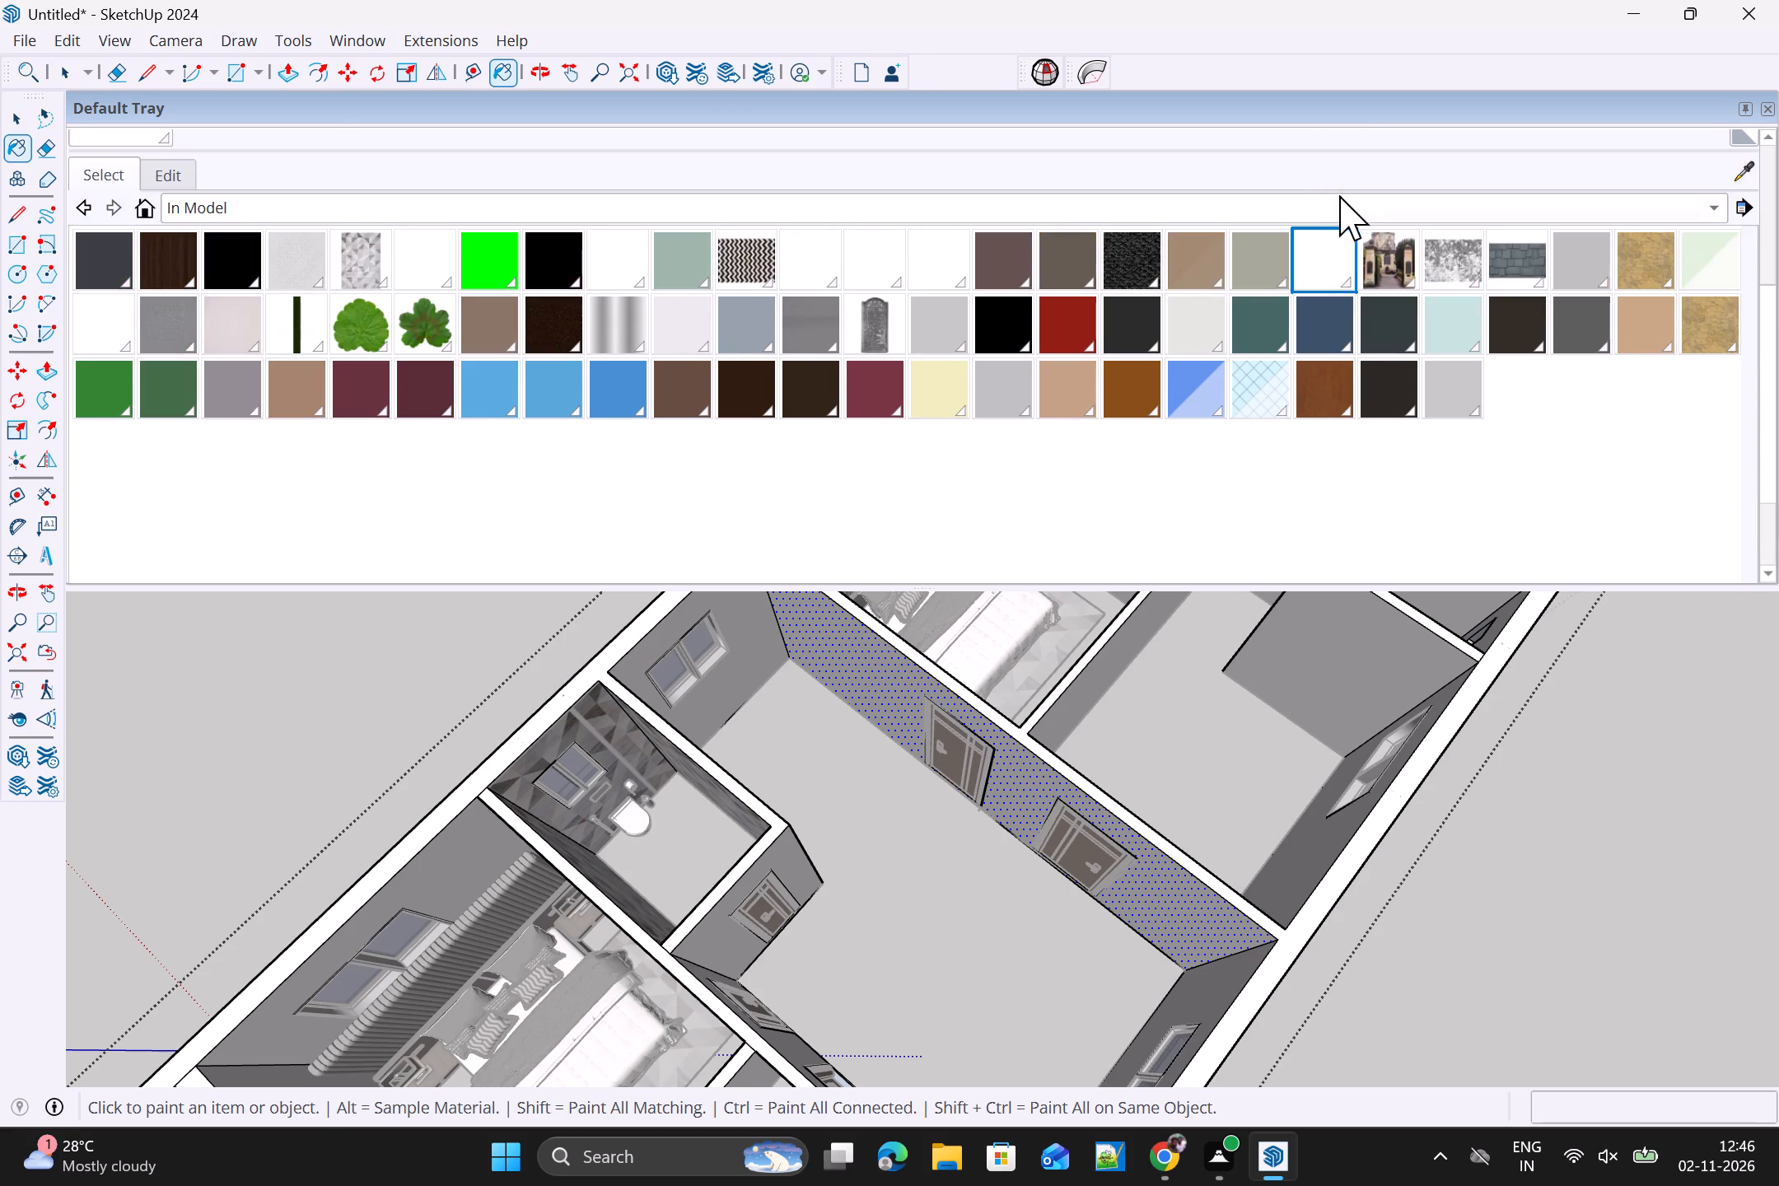
scroll(1339, 195, up, 3)
click(1748, 318)
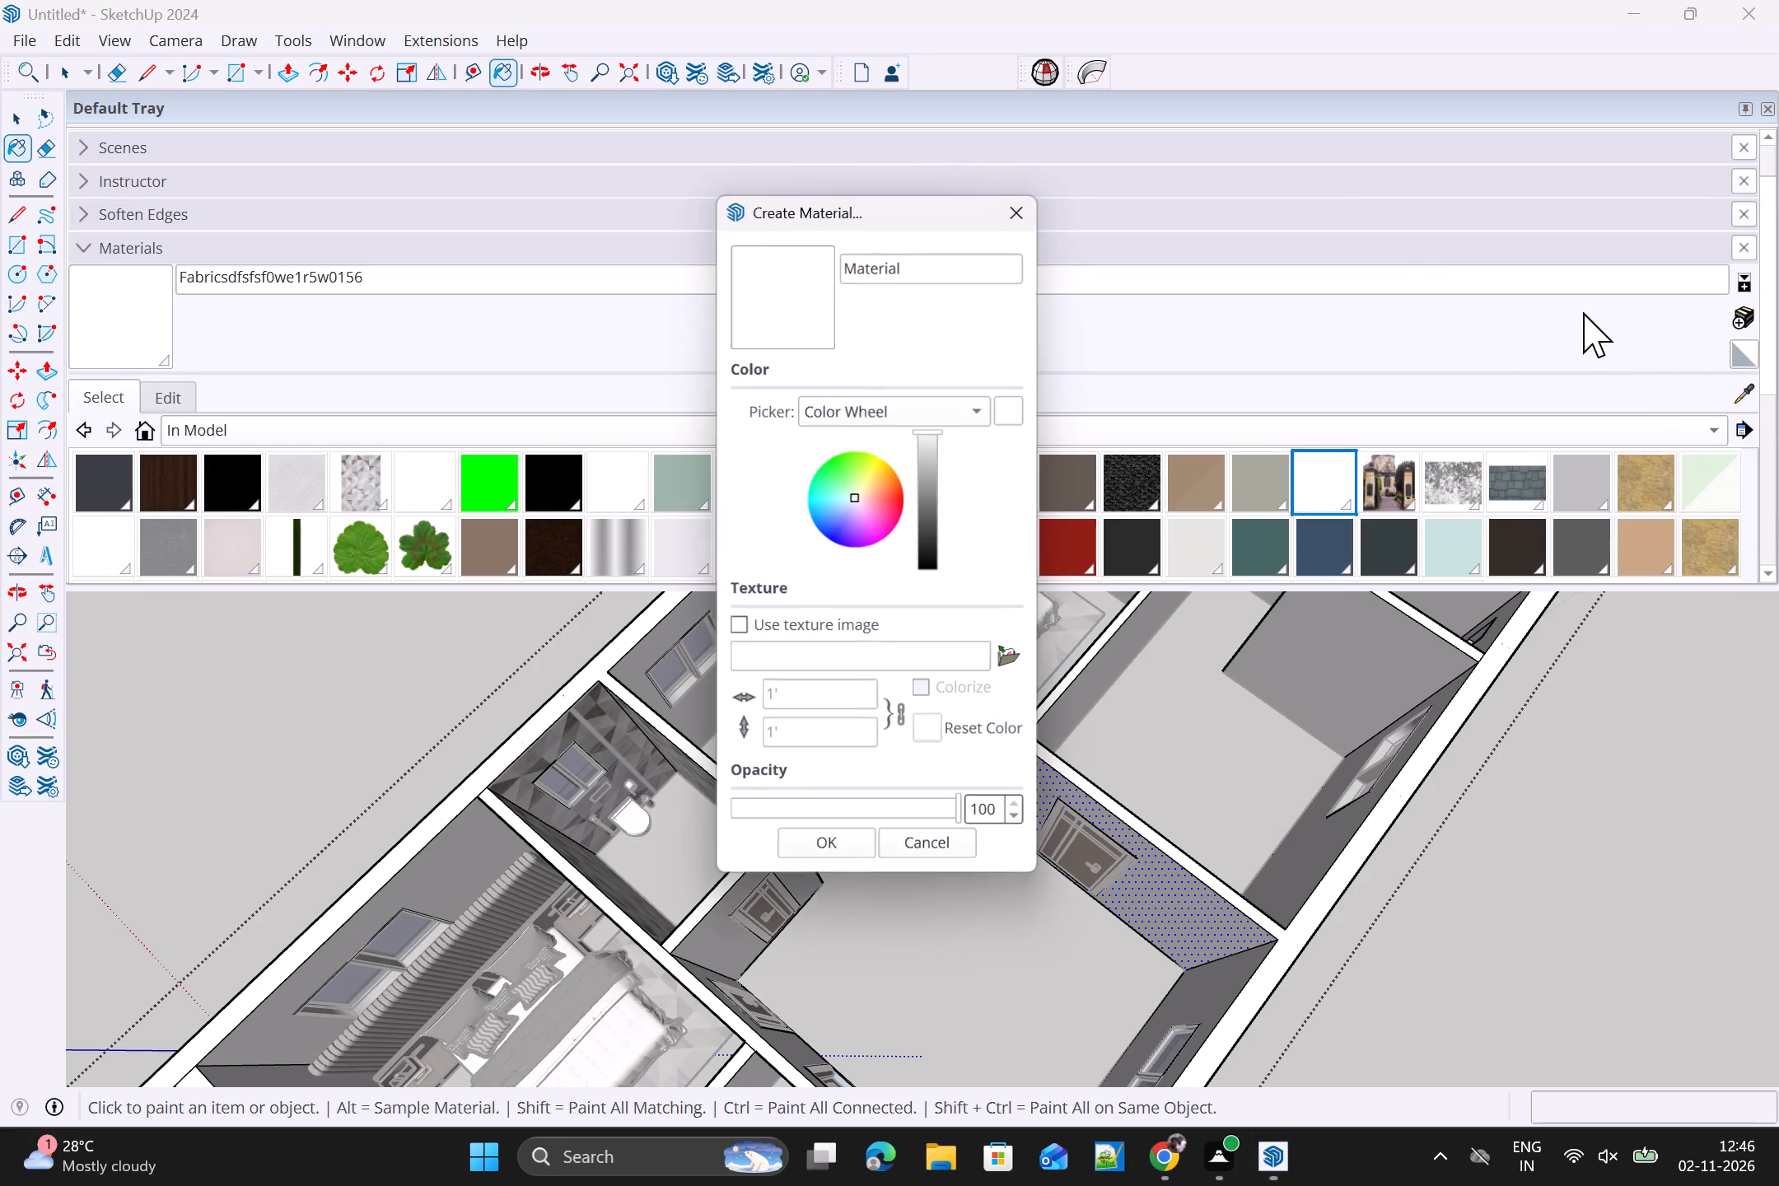
click(1010, 661)
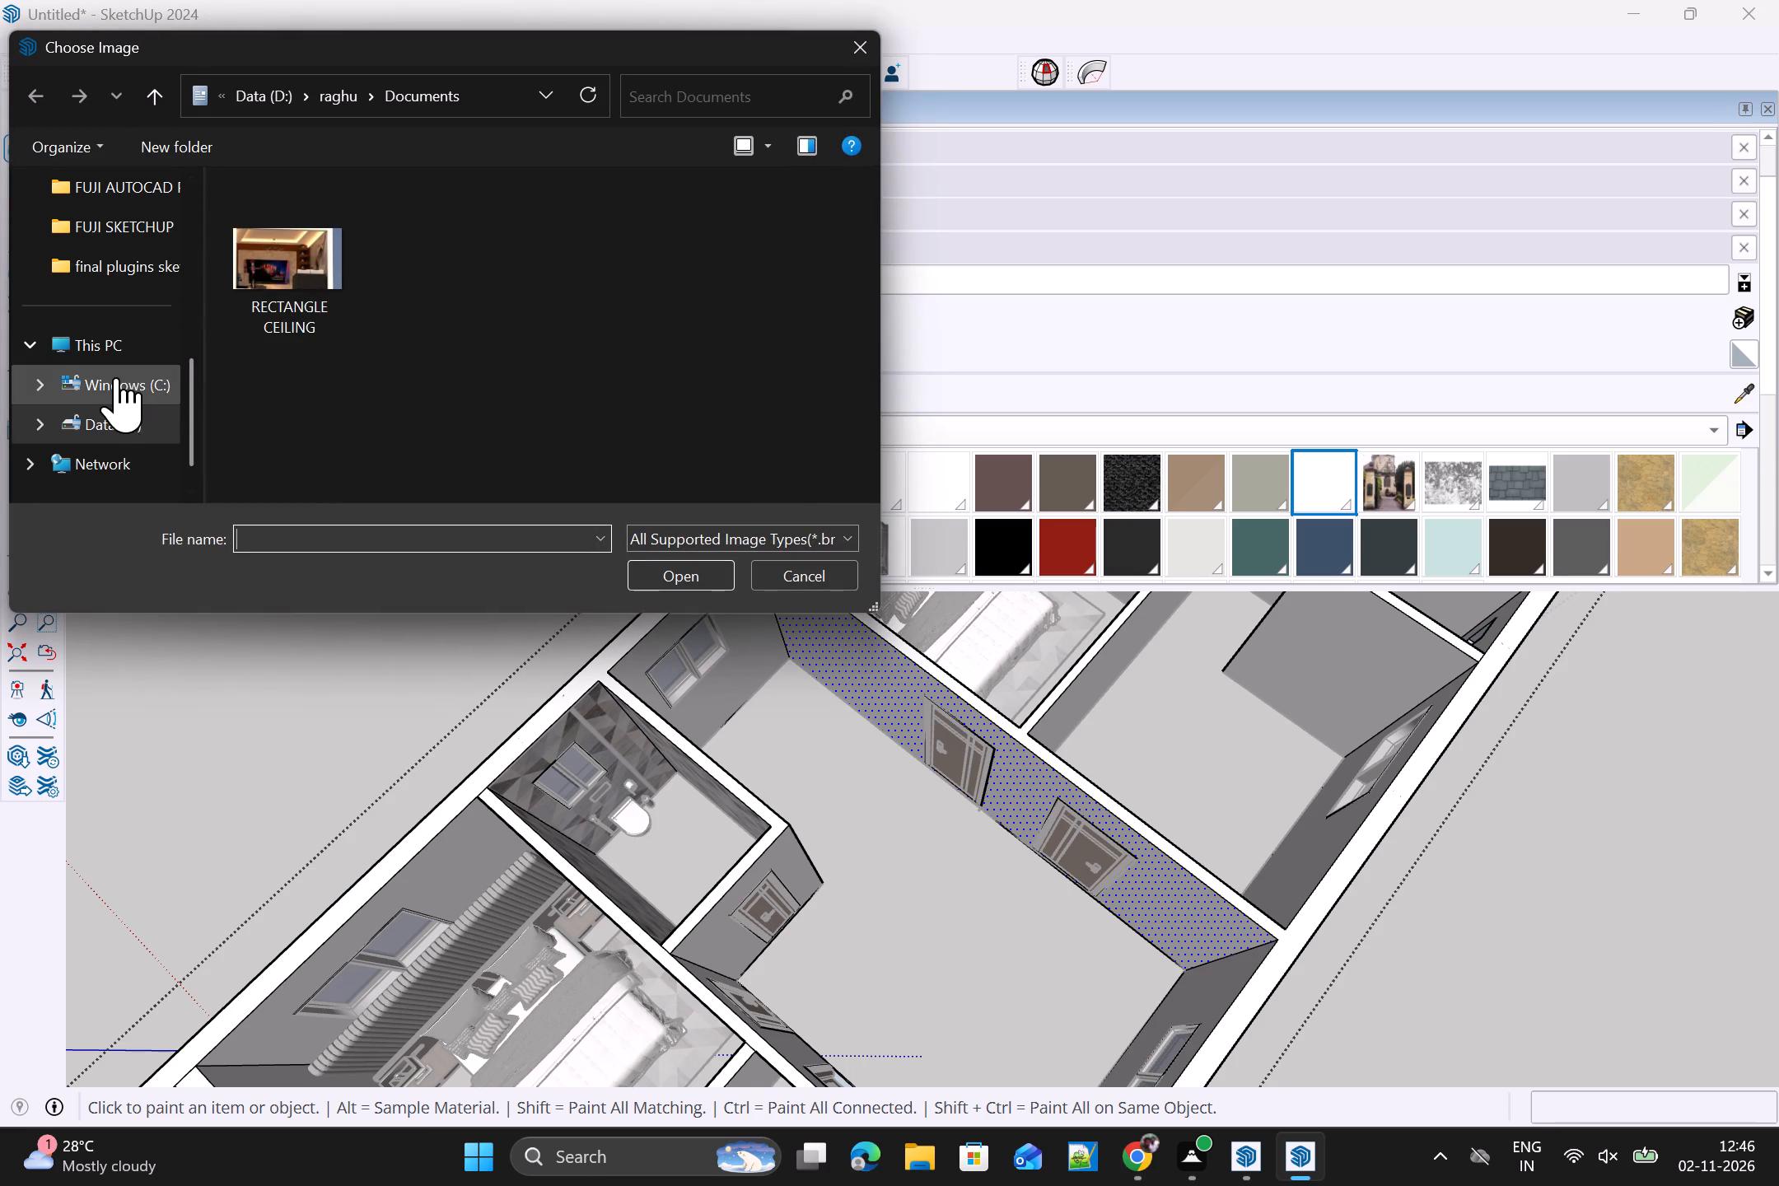
click(124, 343)
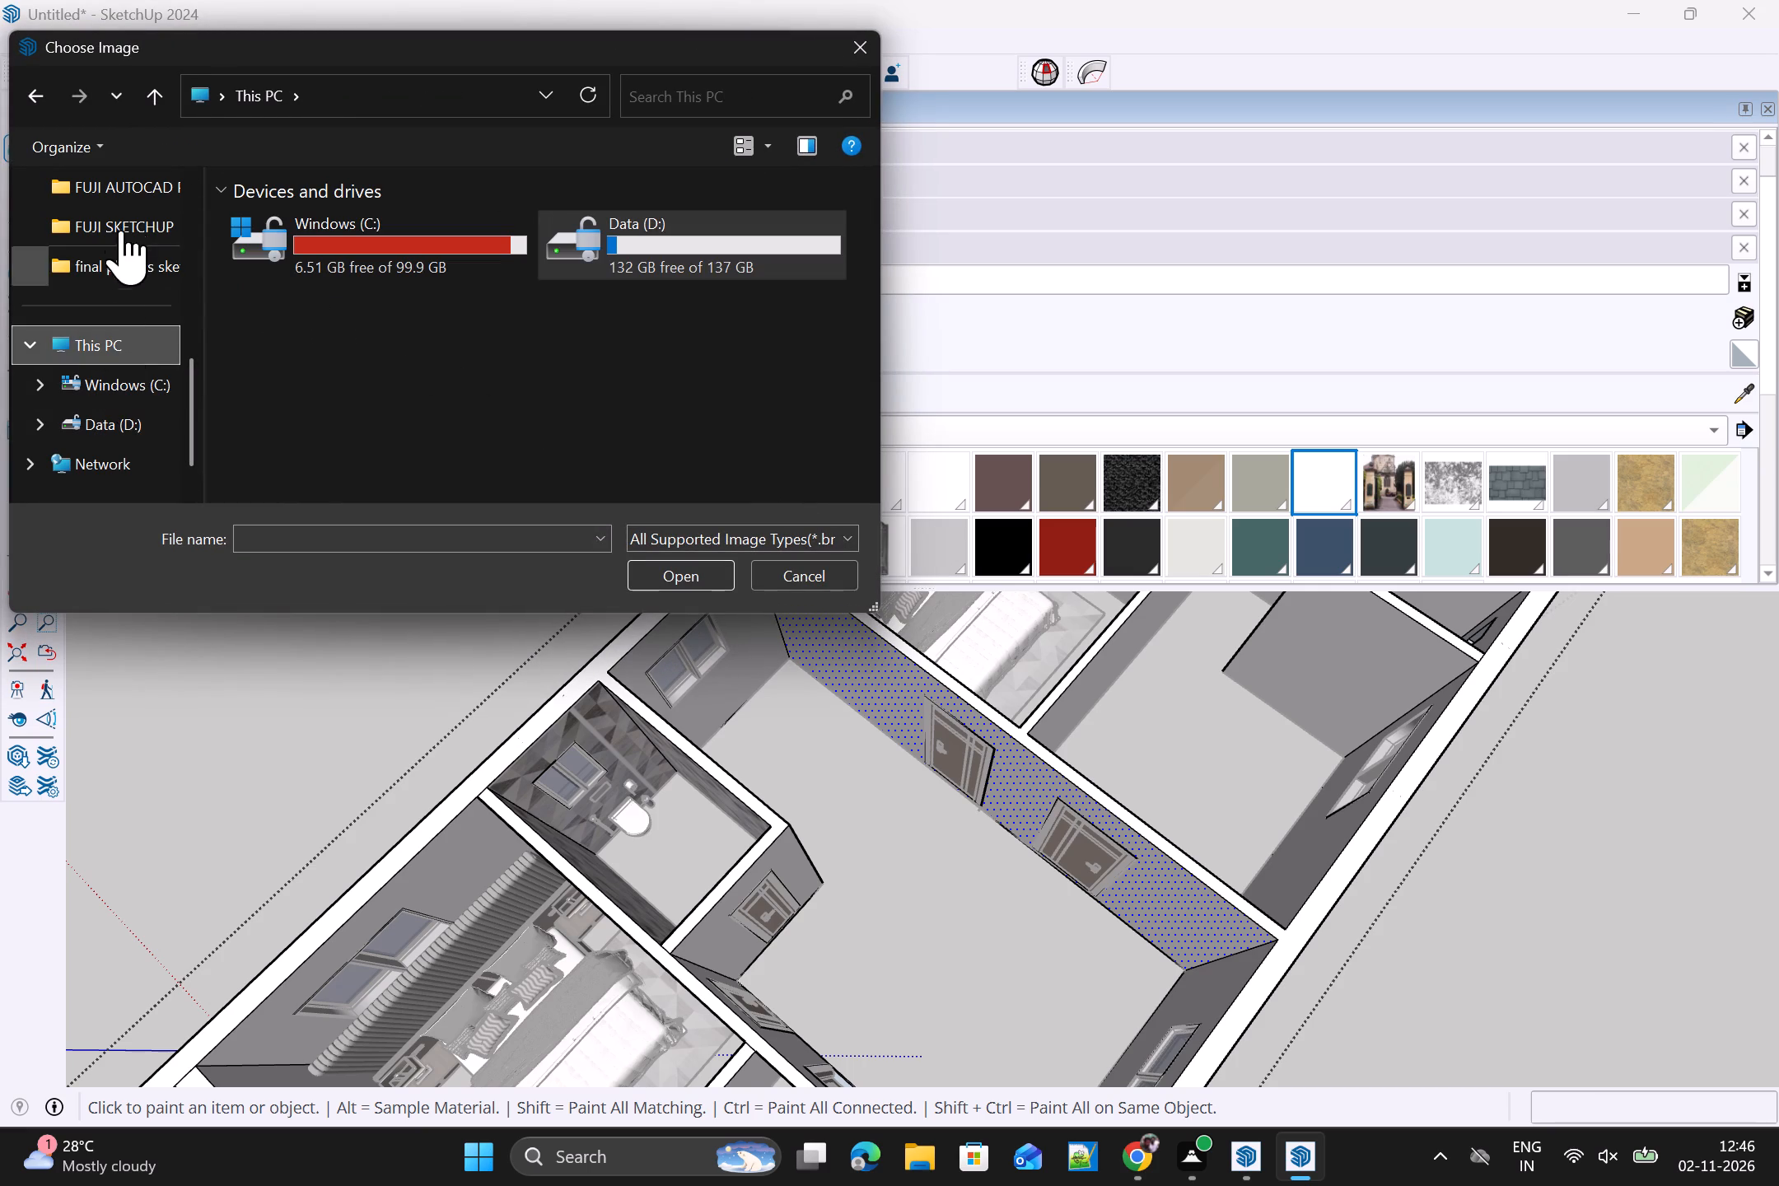
scroll(131, 210, up, 4)
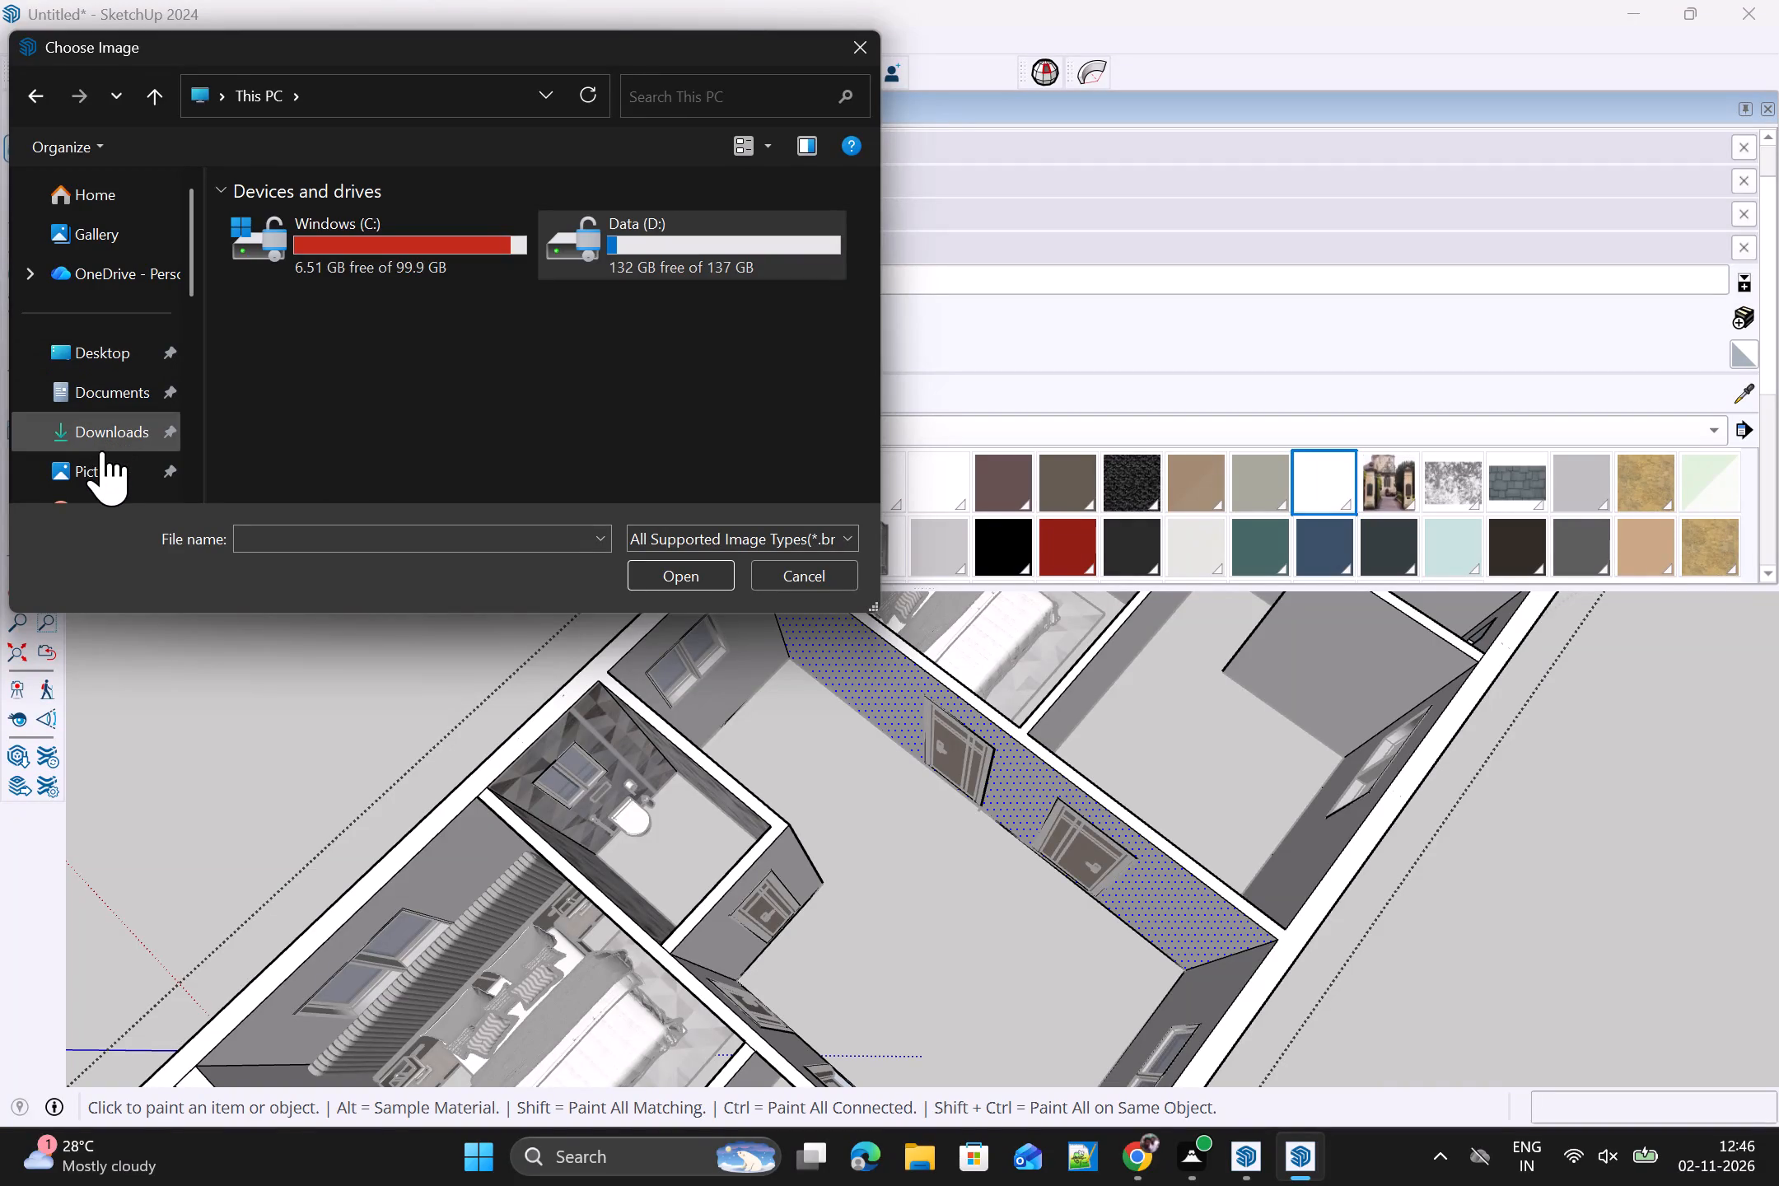
click(101, 451)
scroll(363, 347, down, 1)
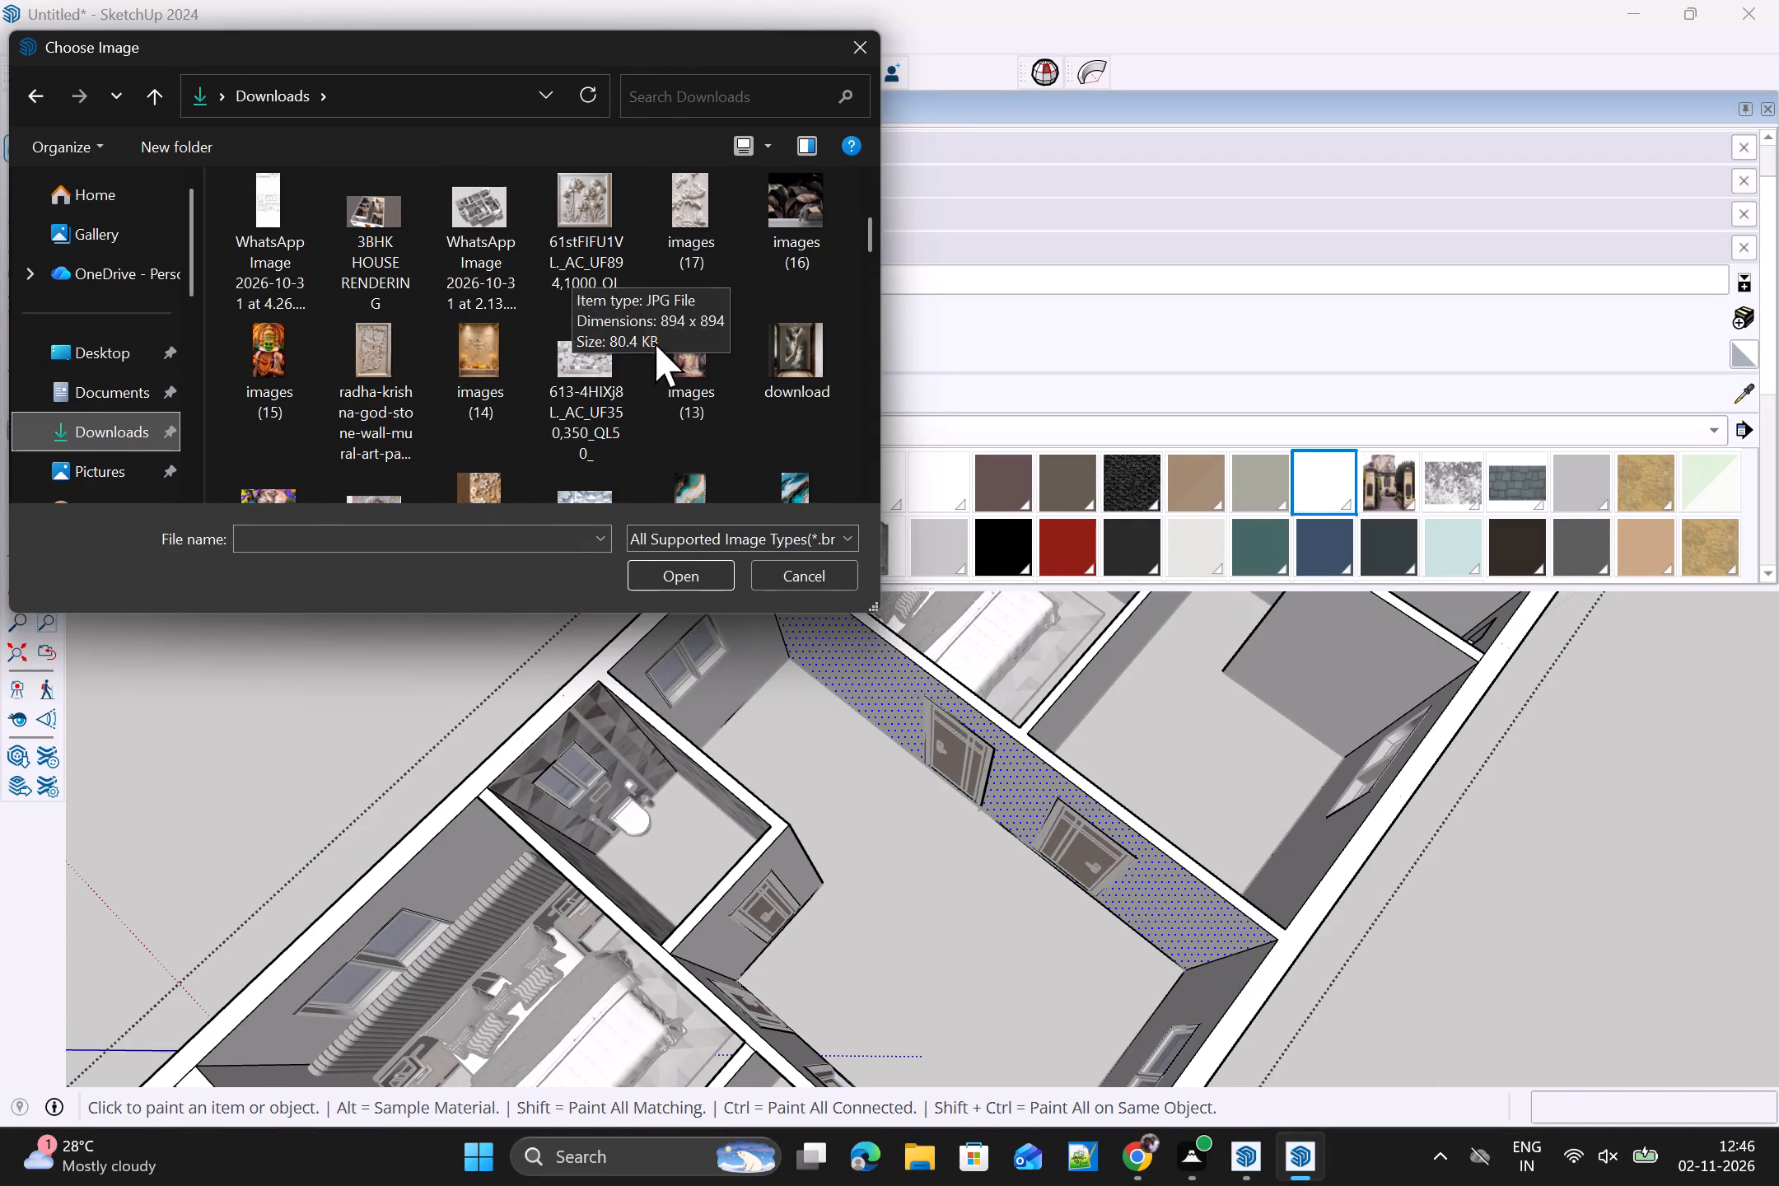
click(865, 228)
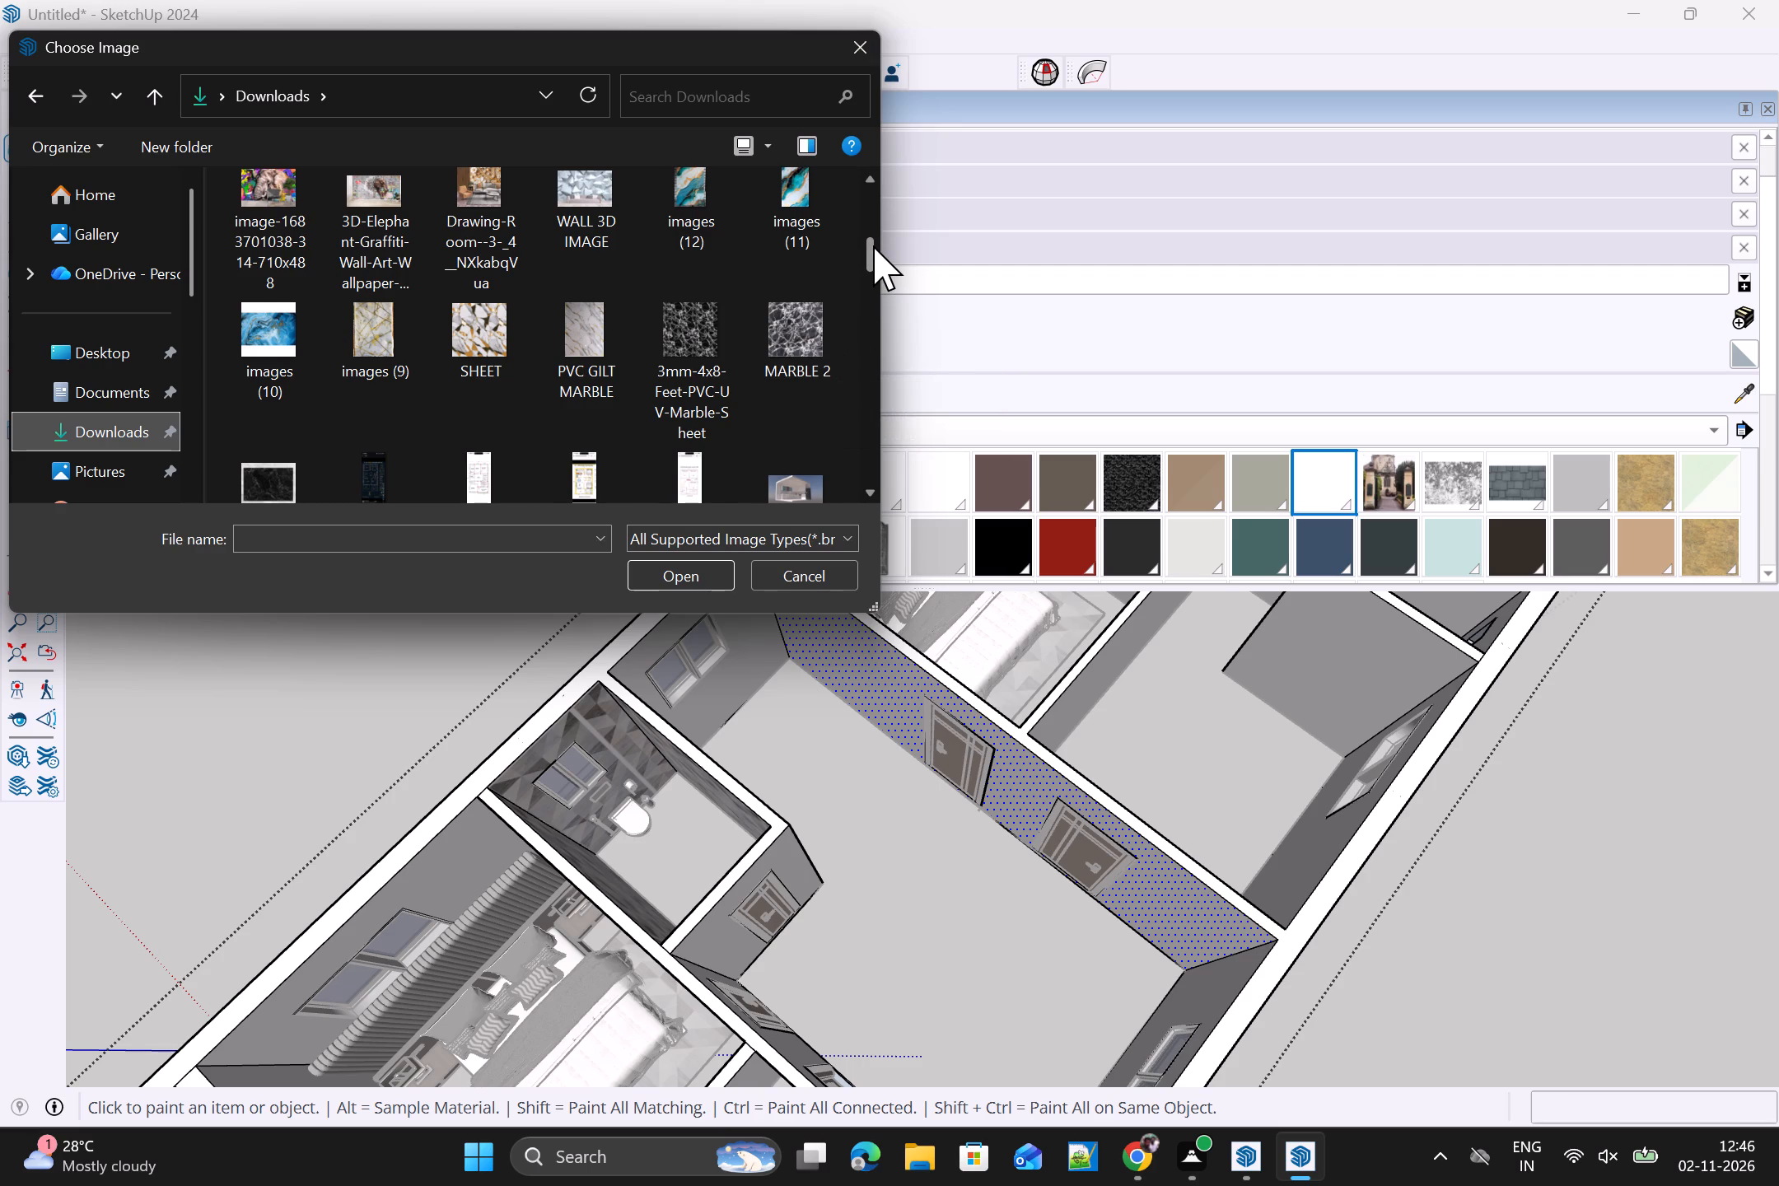
drag(873, 245, 875, 267)
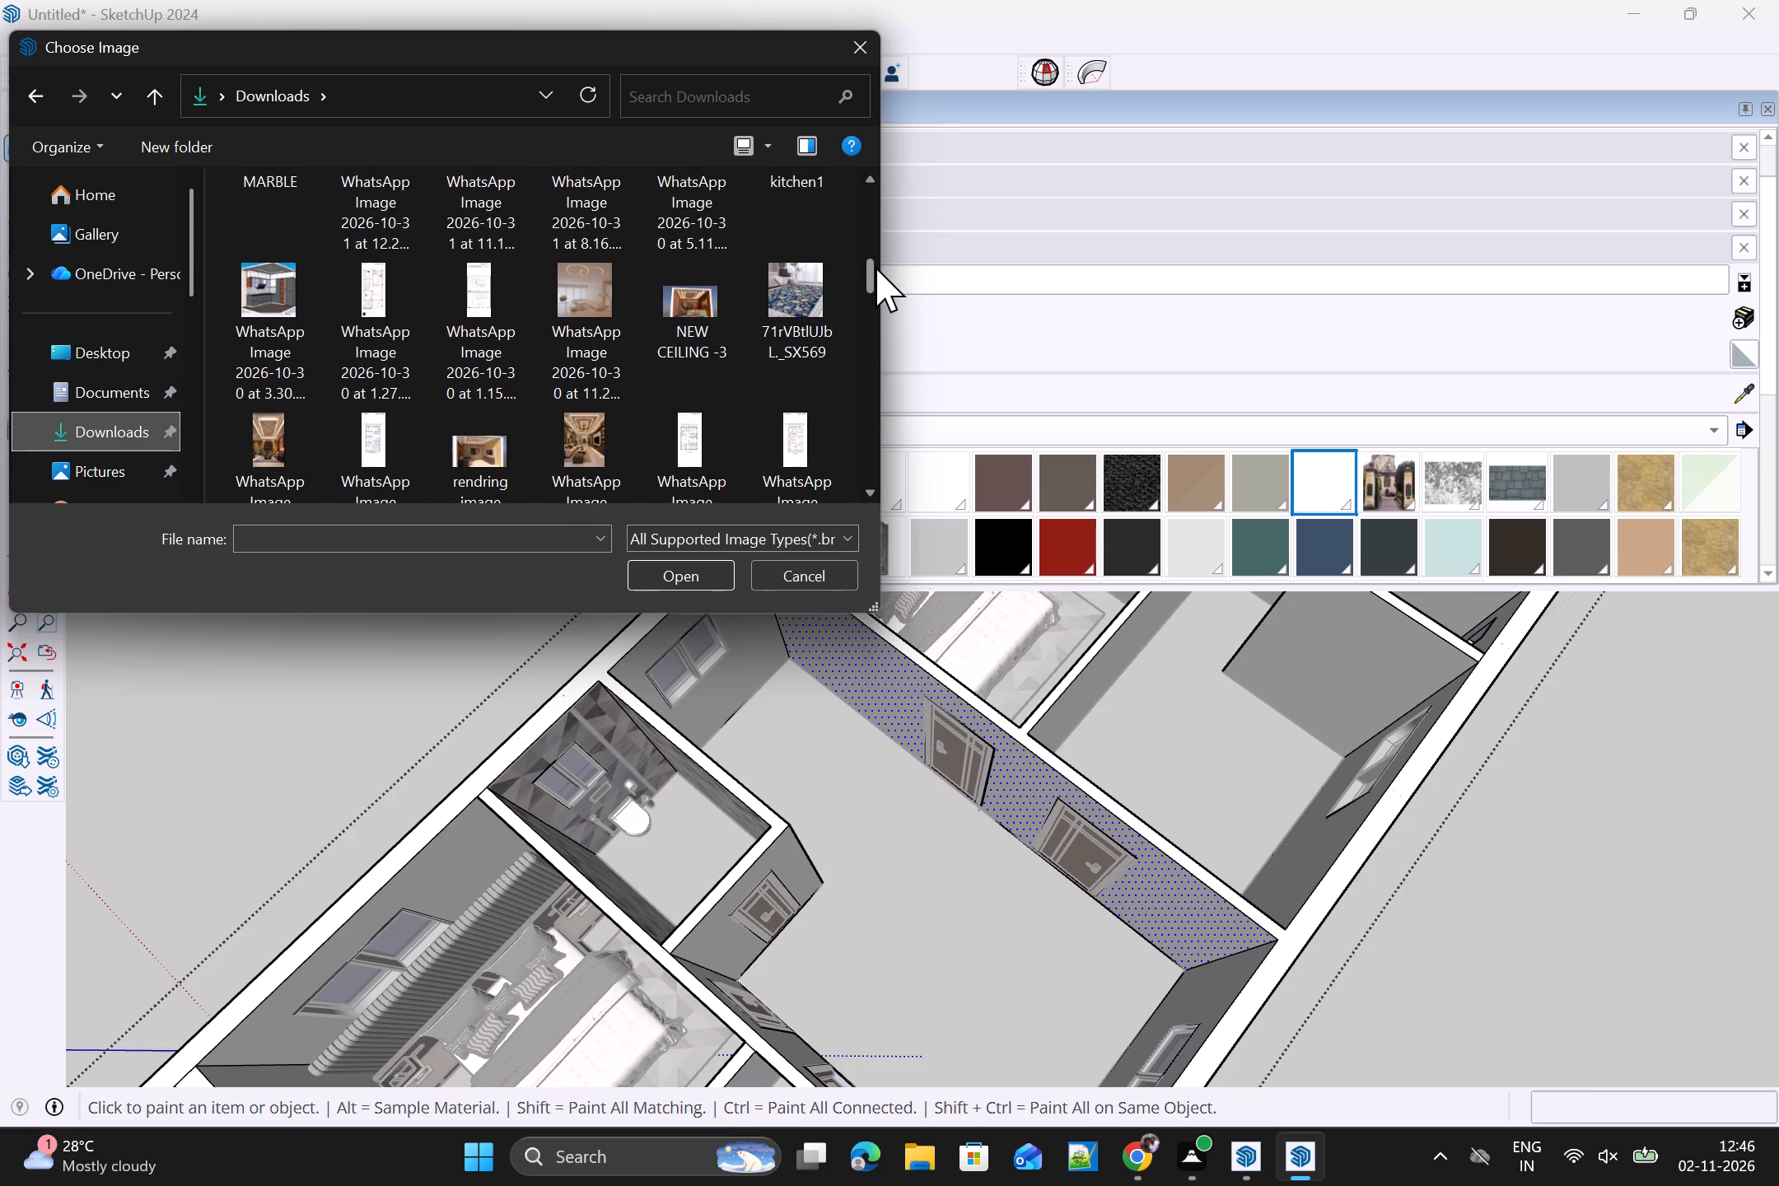
drag(875, 267, 871, 222)
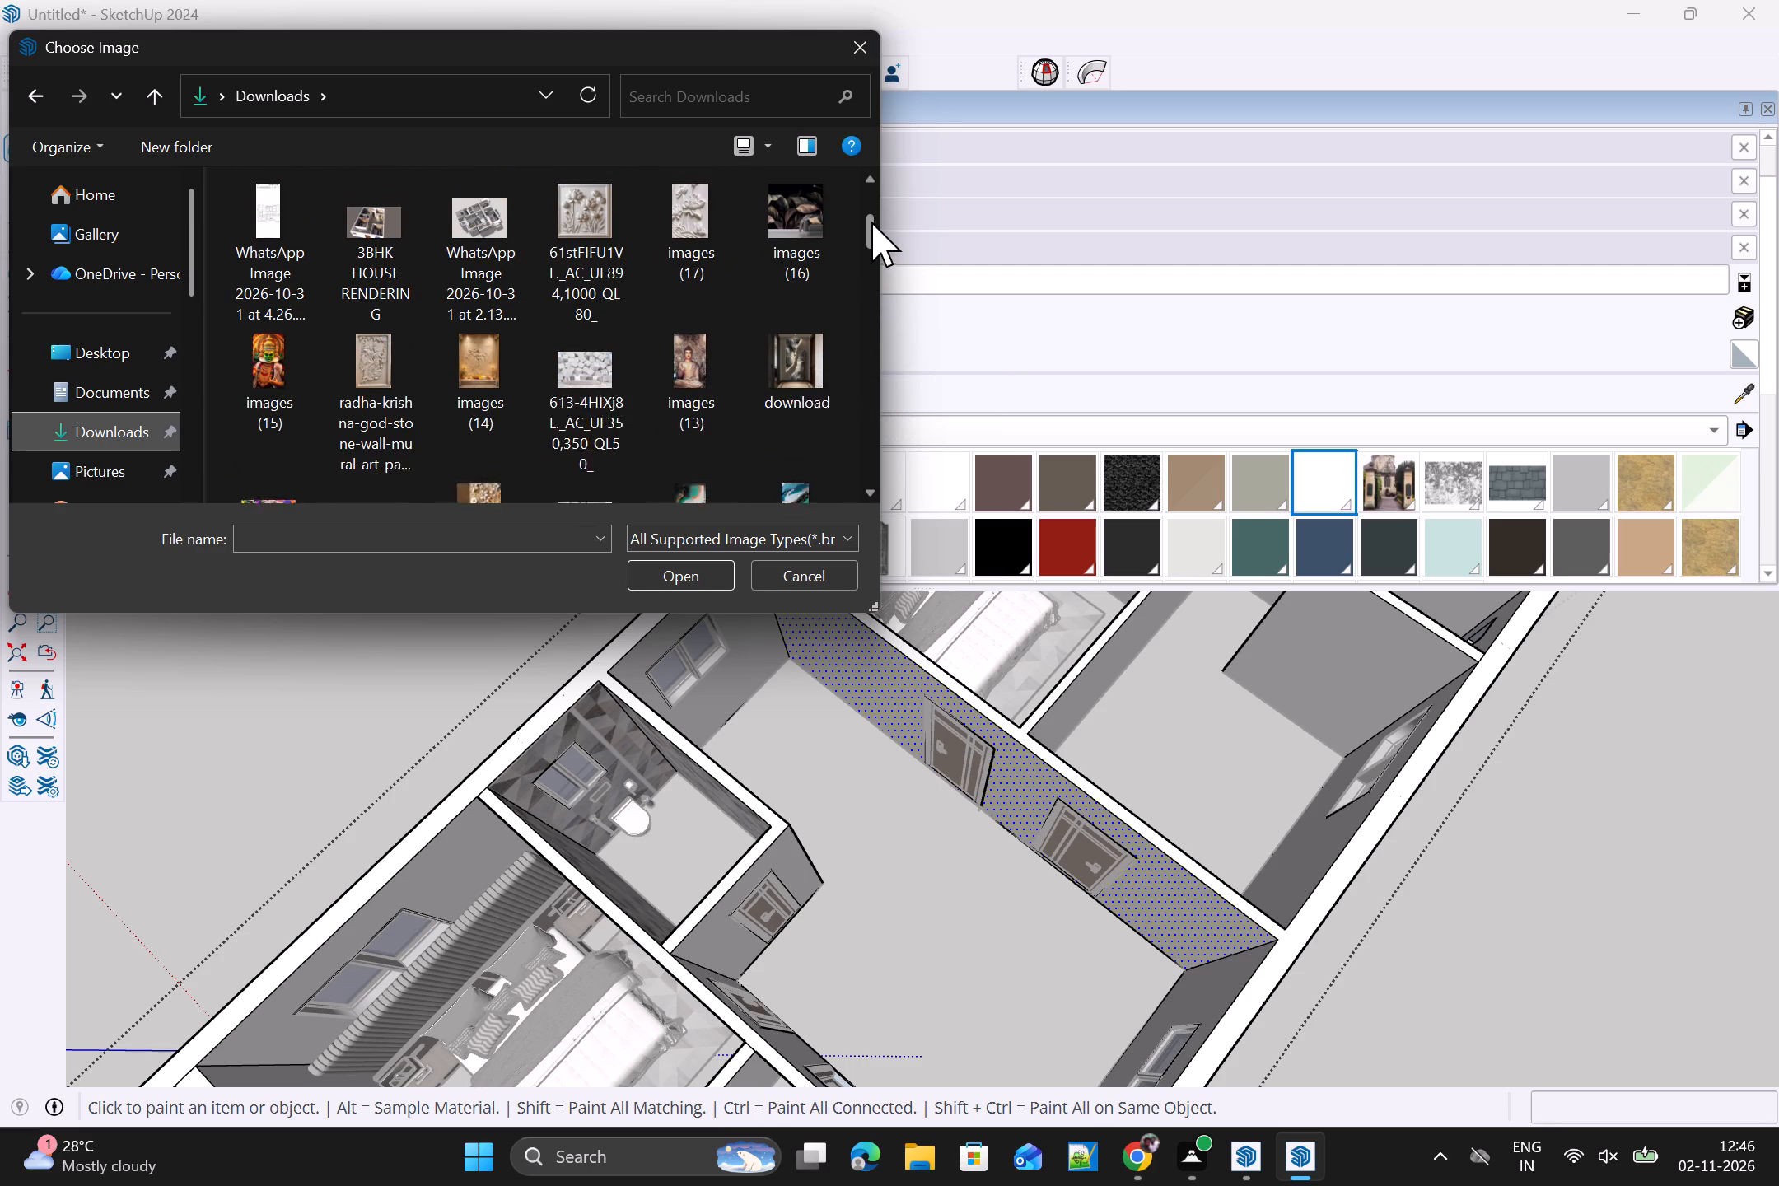
drag(871, 222, 863, 206)
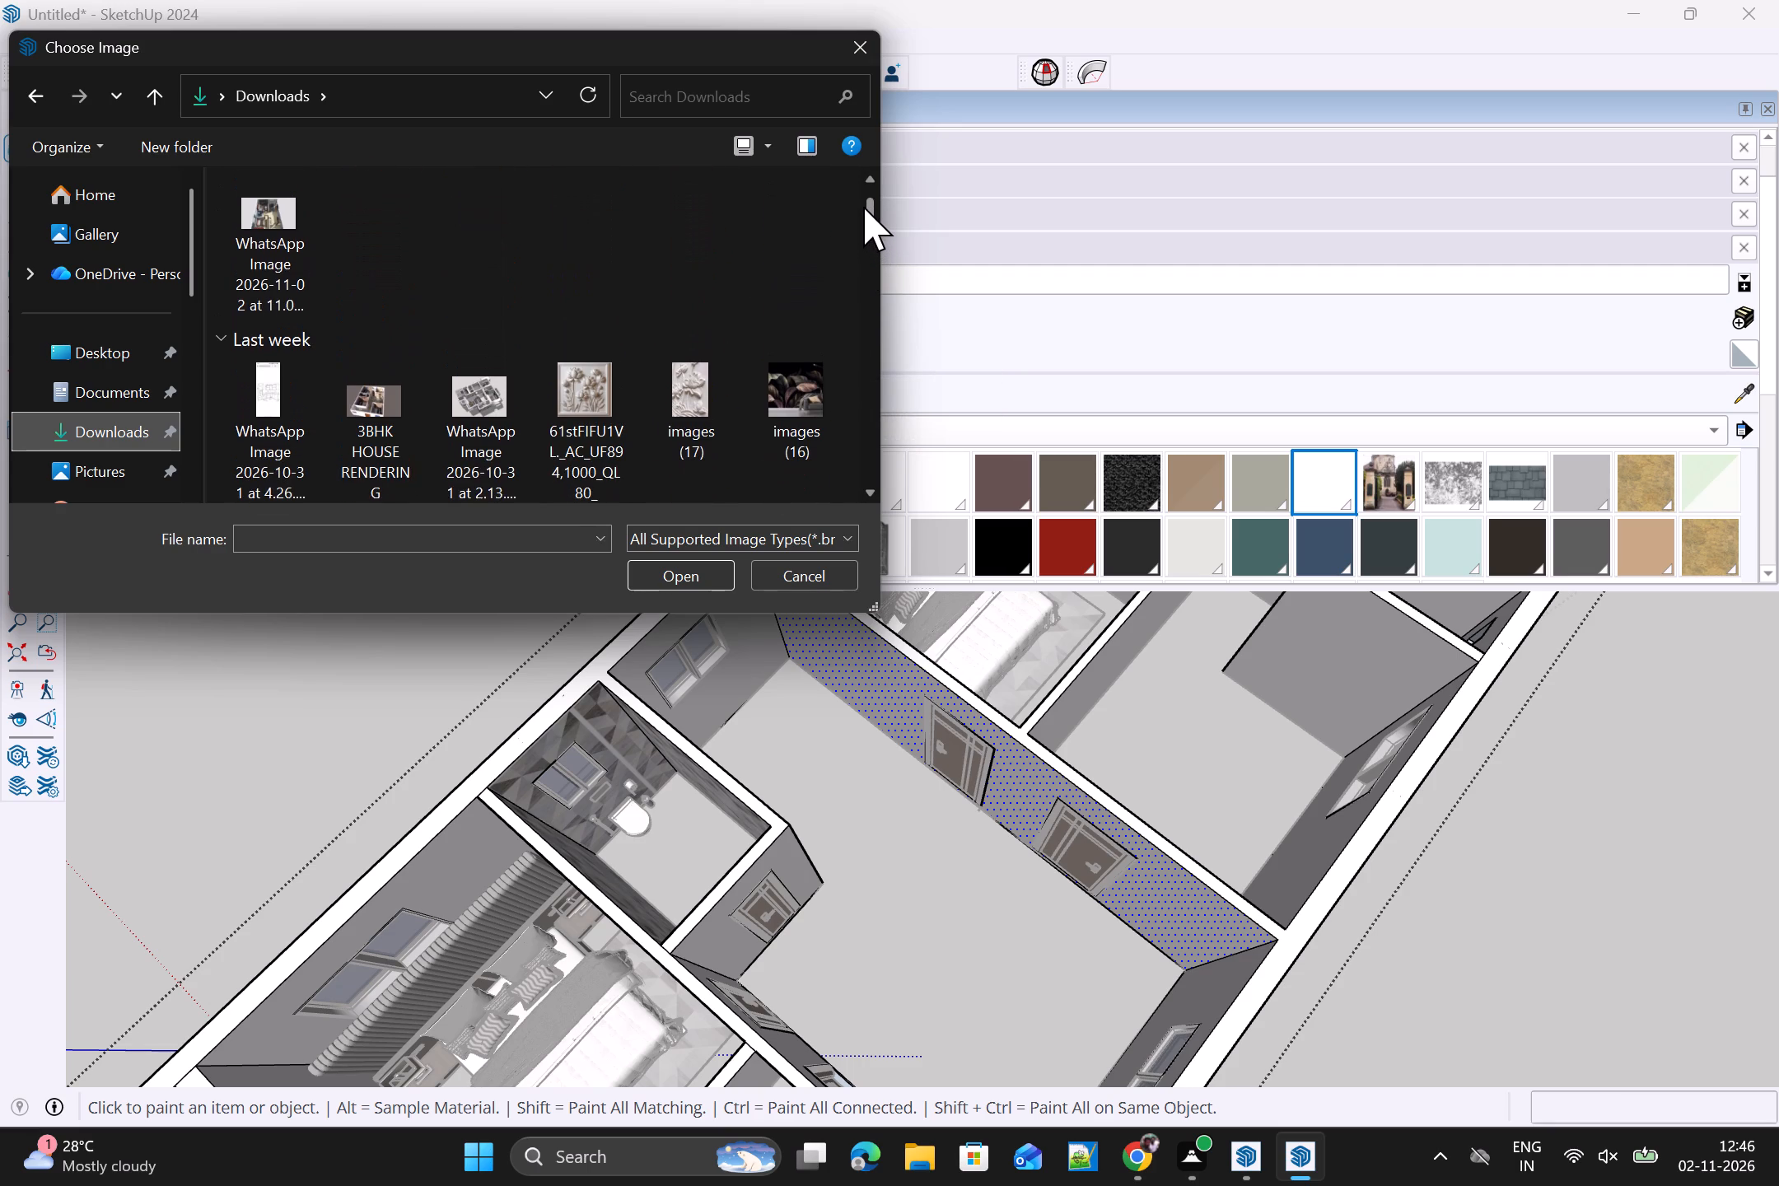
drag(863, 206, 861, 203)
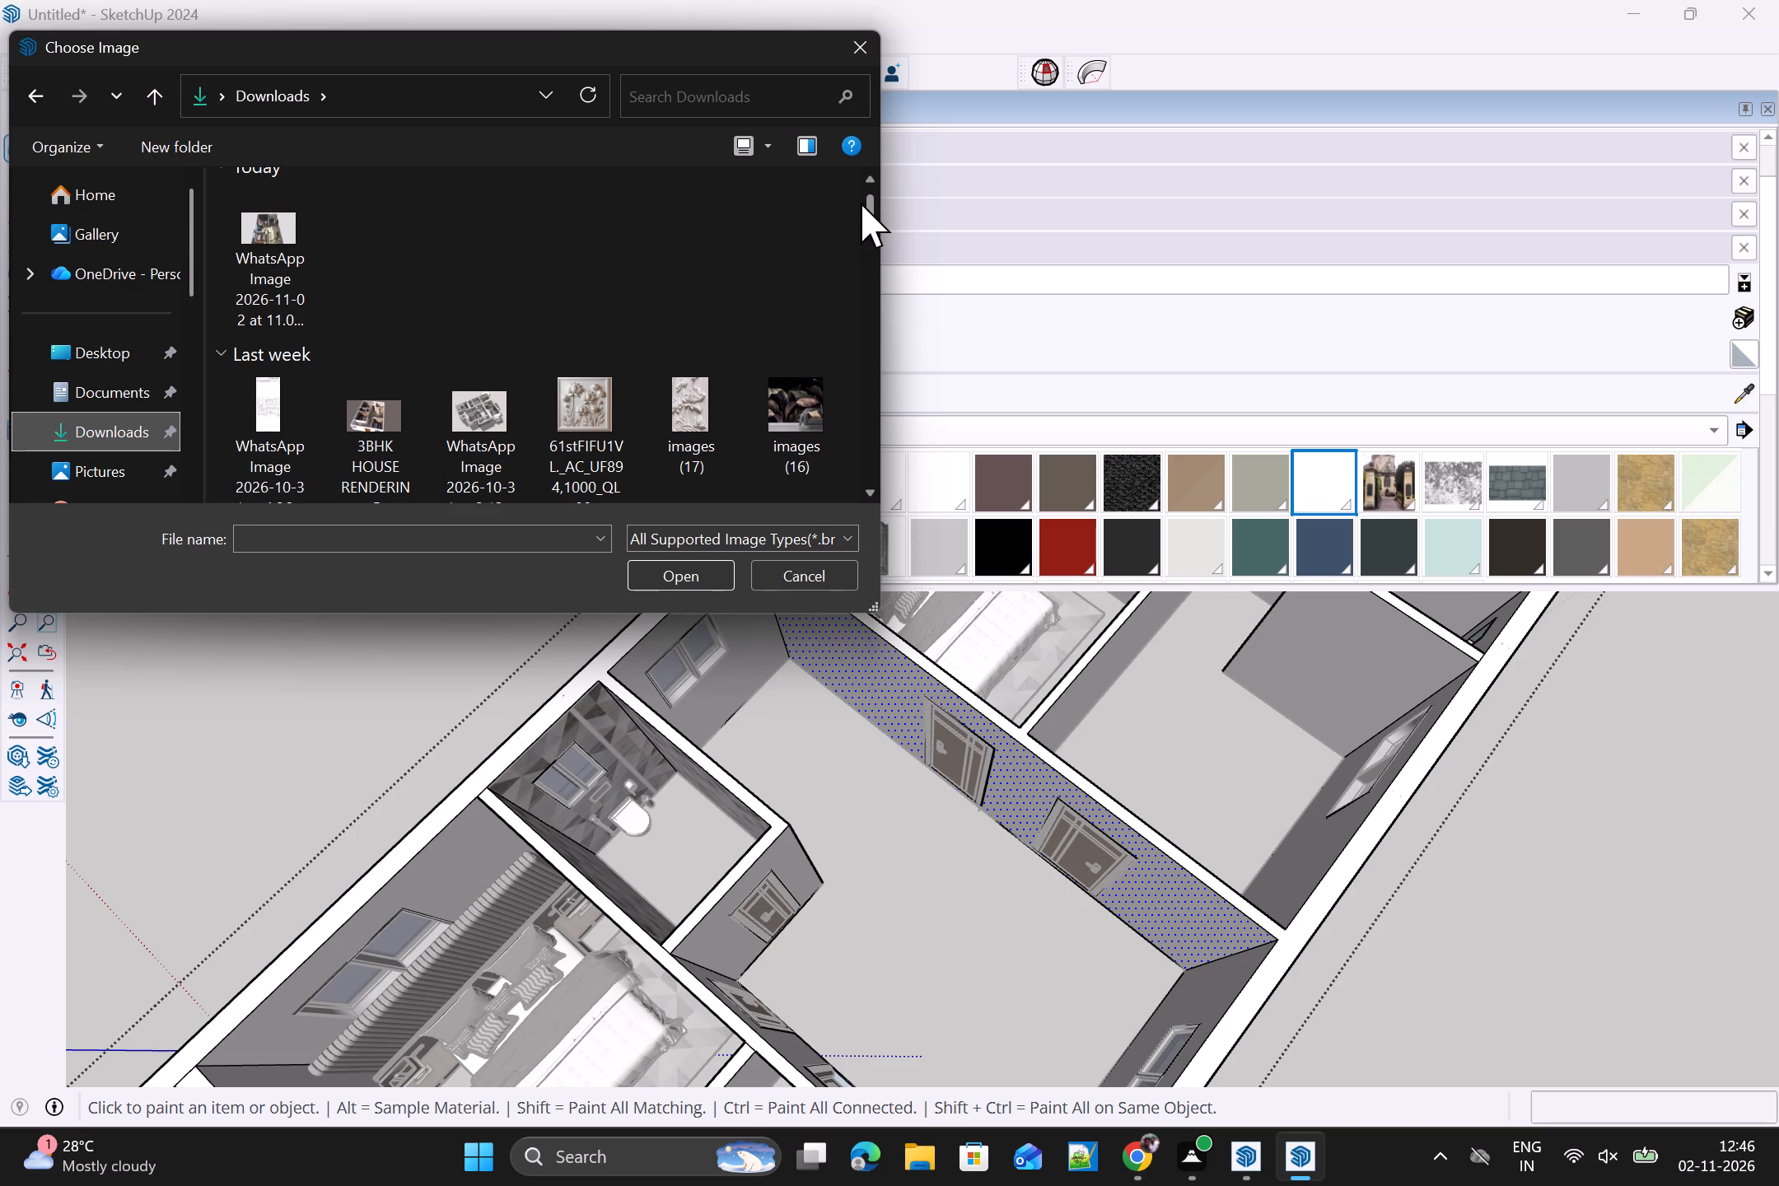
drag(861, 203, 861, 212)
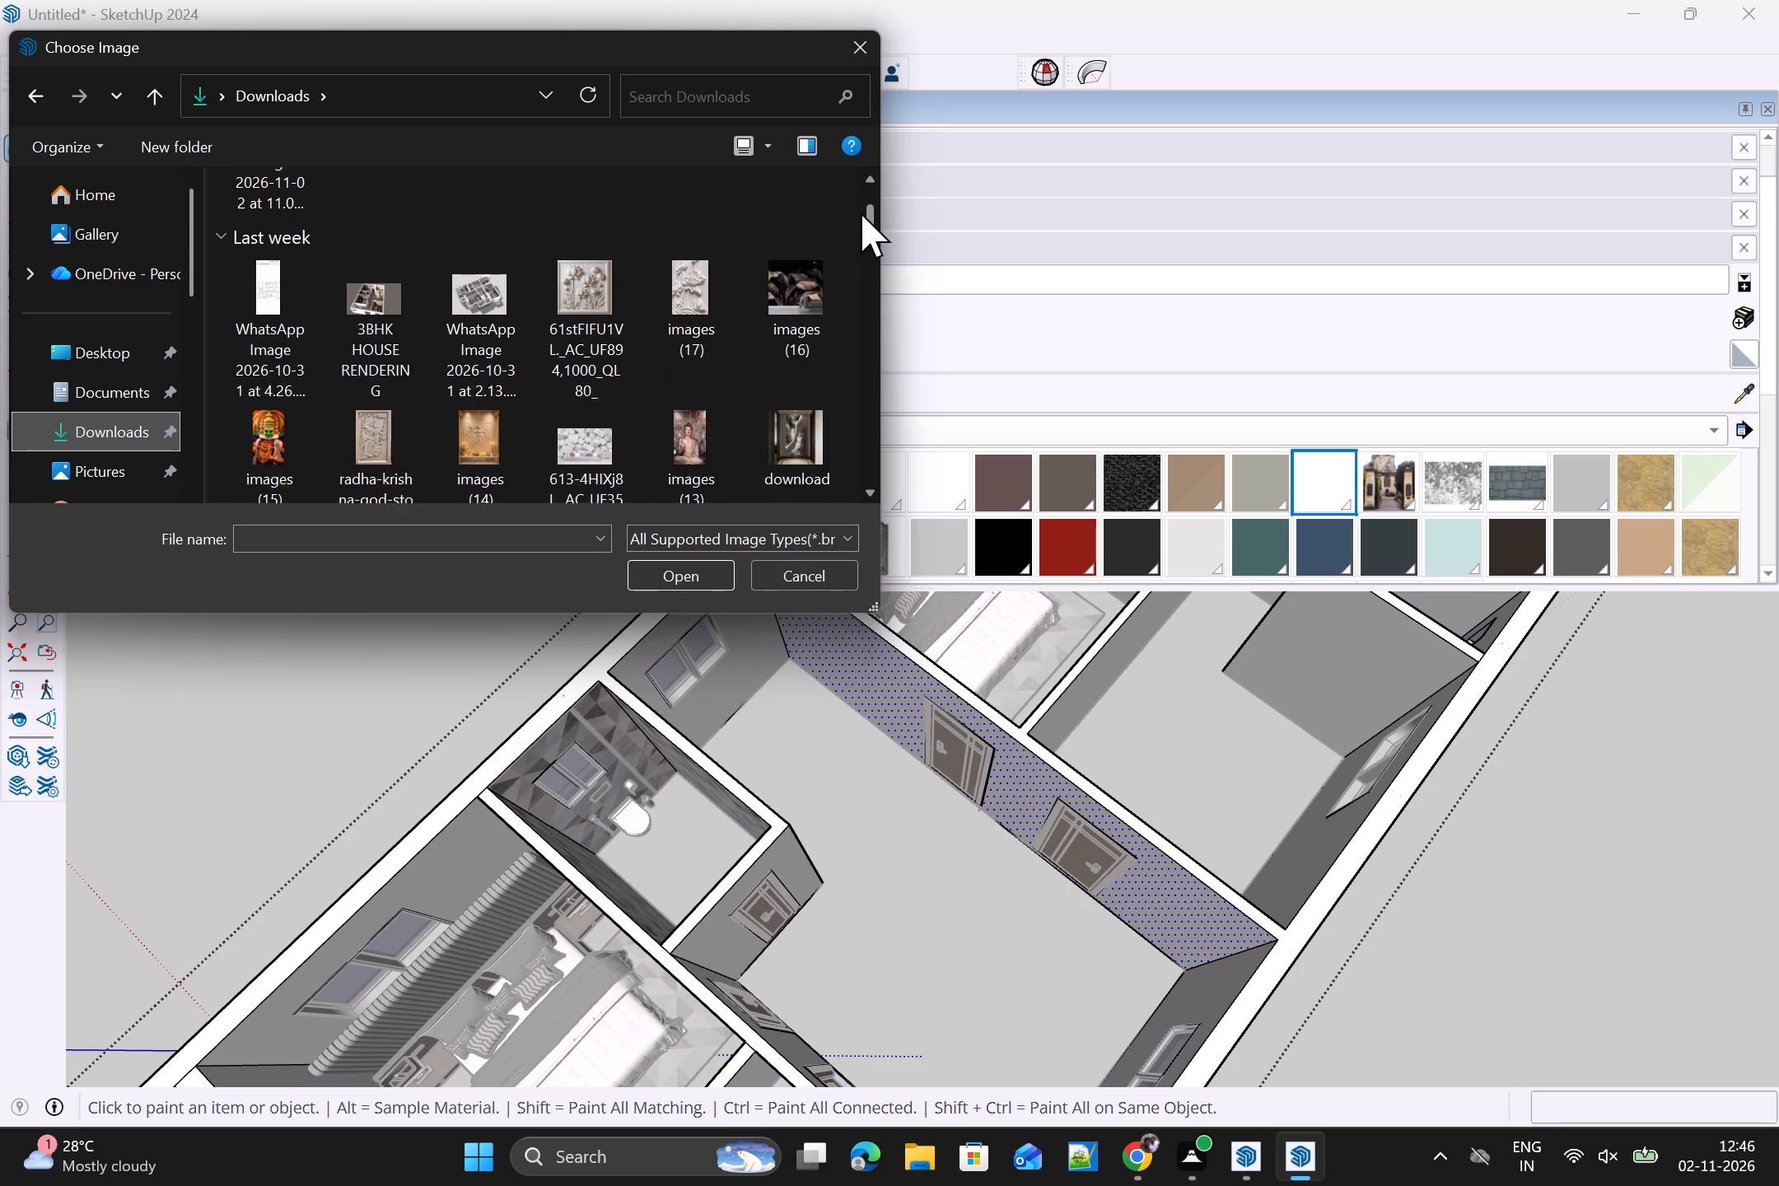
drag(861, 212, 854, 227)
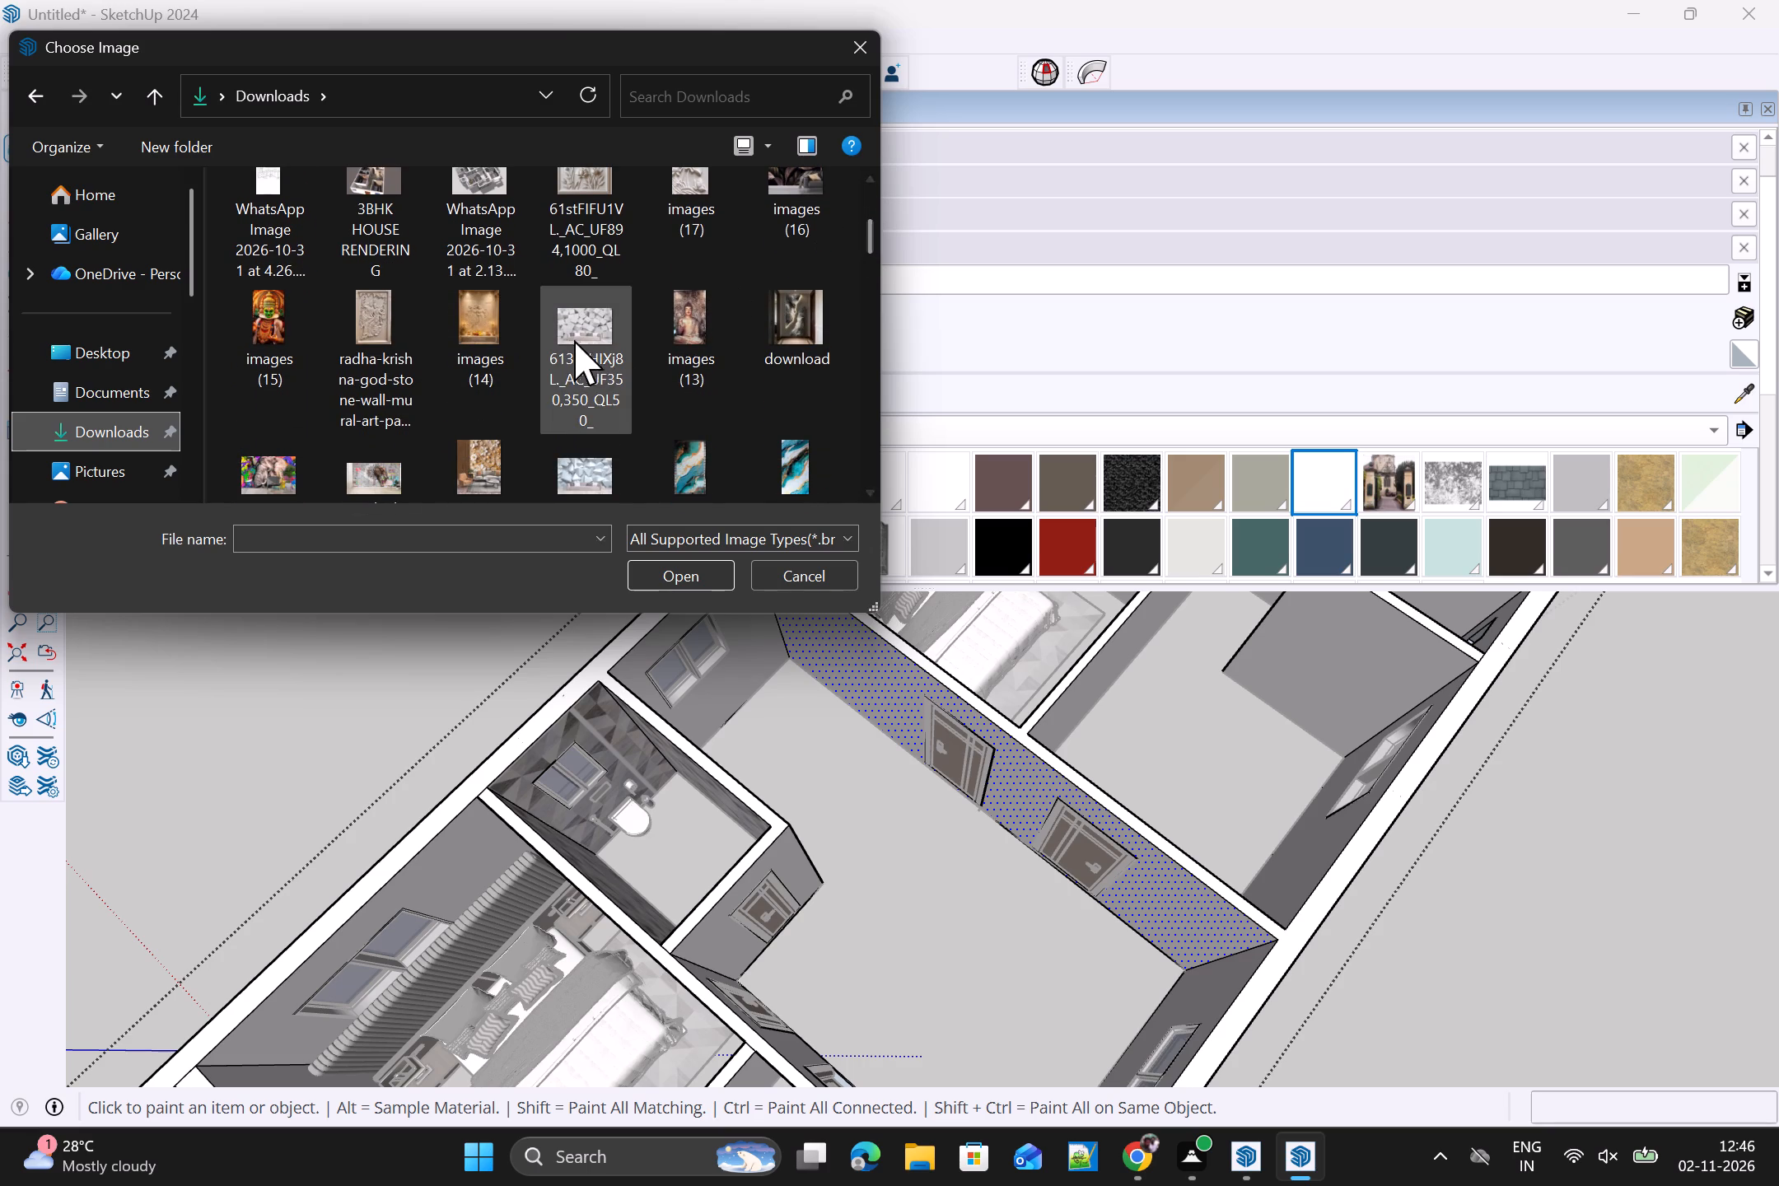
click(577, 329)
click(657, 562)
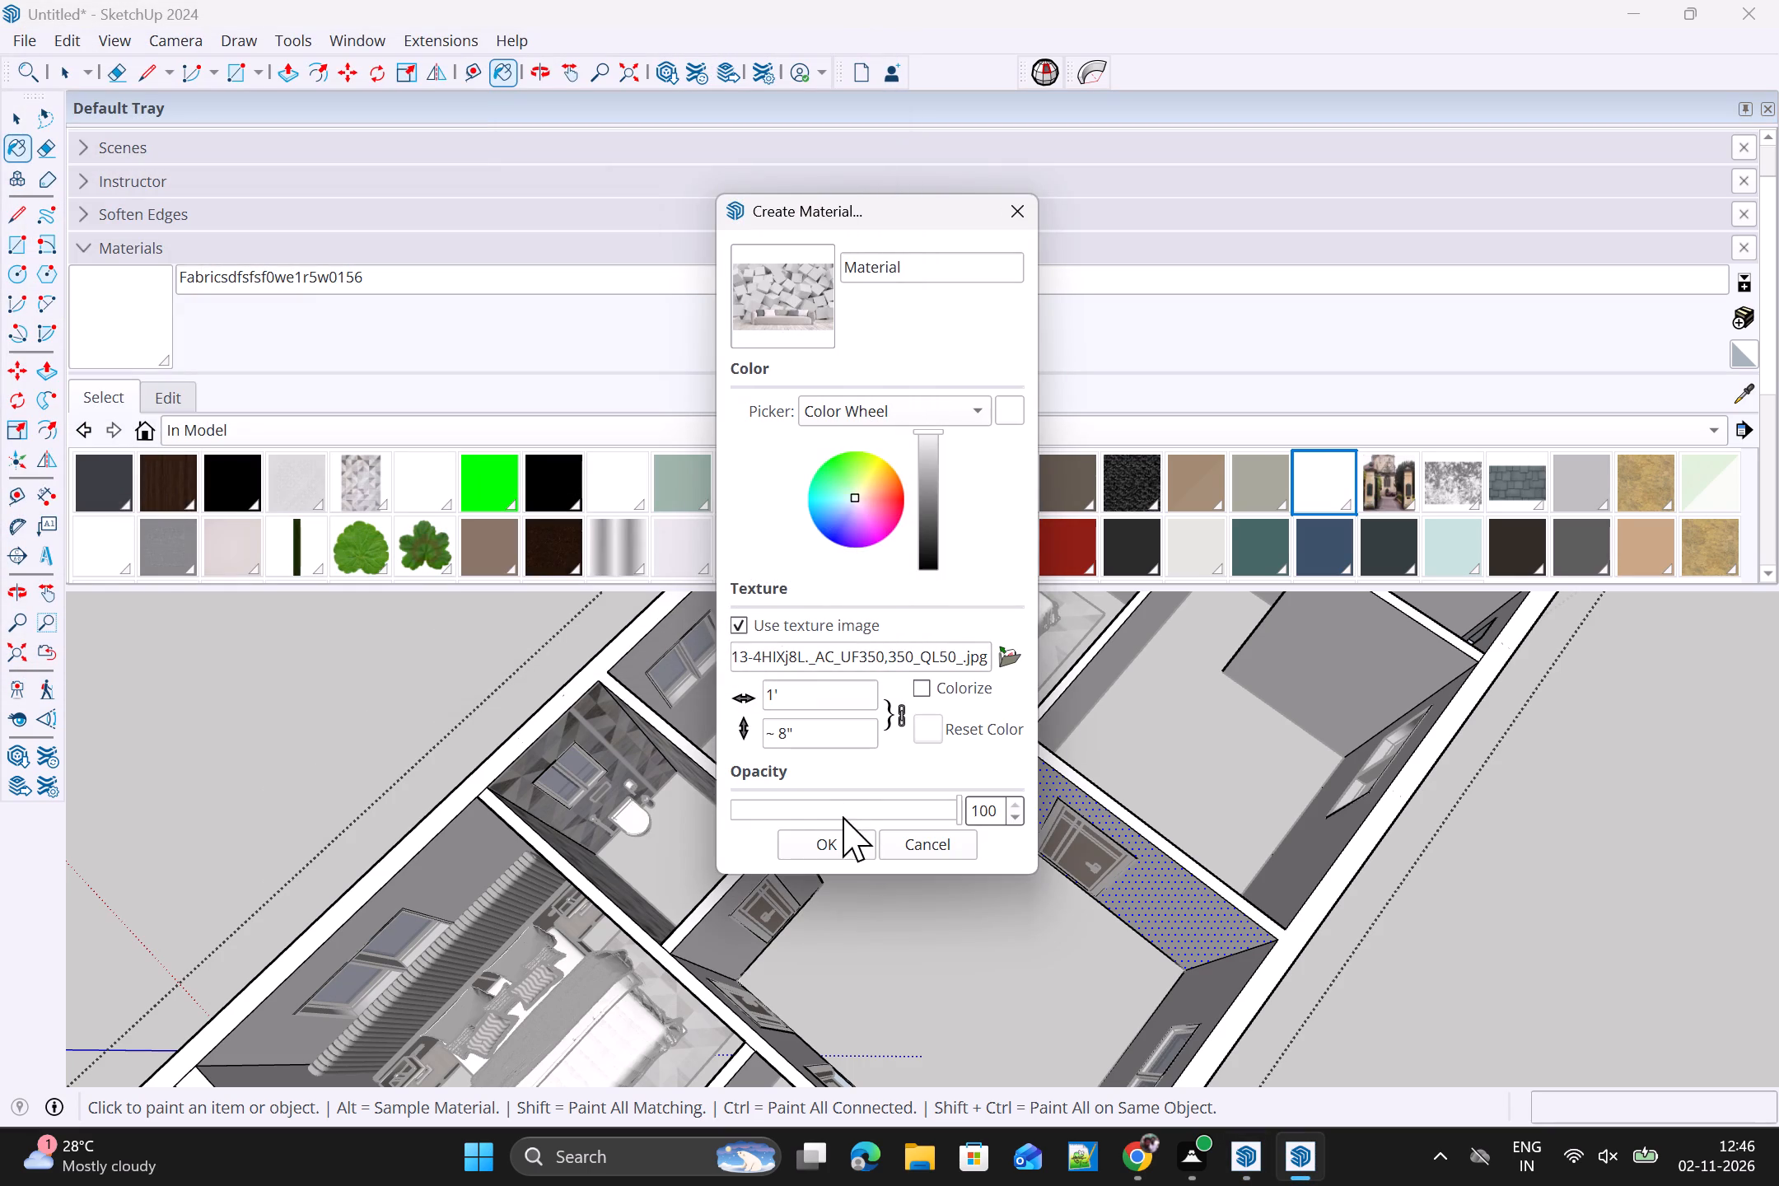
click(831, 847)
Paint the selected two-door hall partition face with the new white stone-block material.
middle_drag(899, 723, 909, 718)
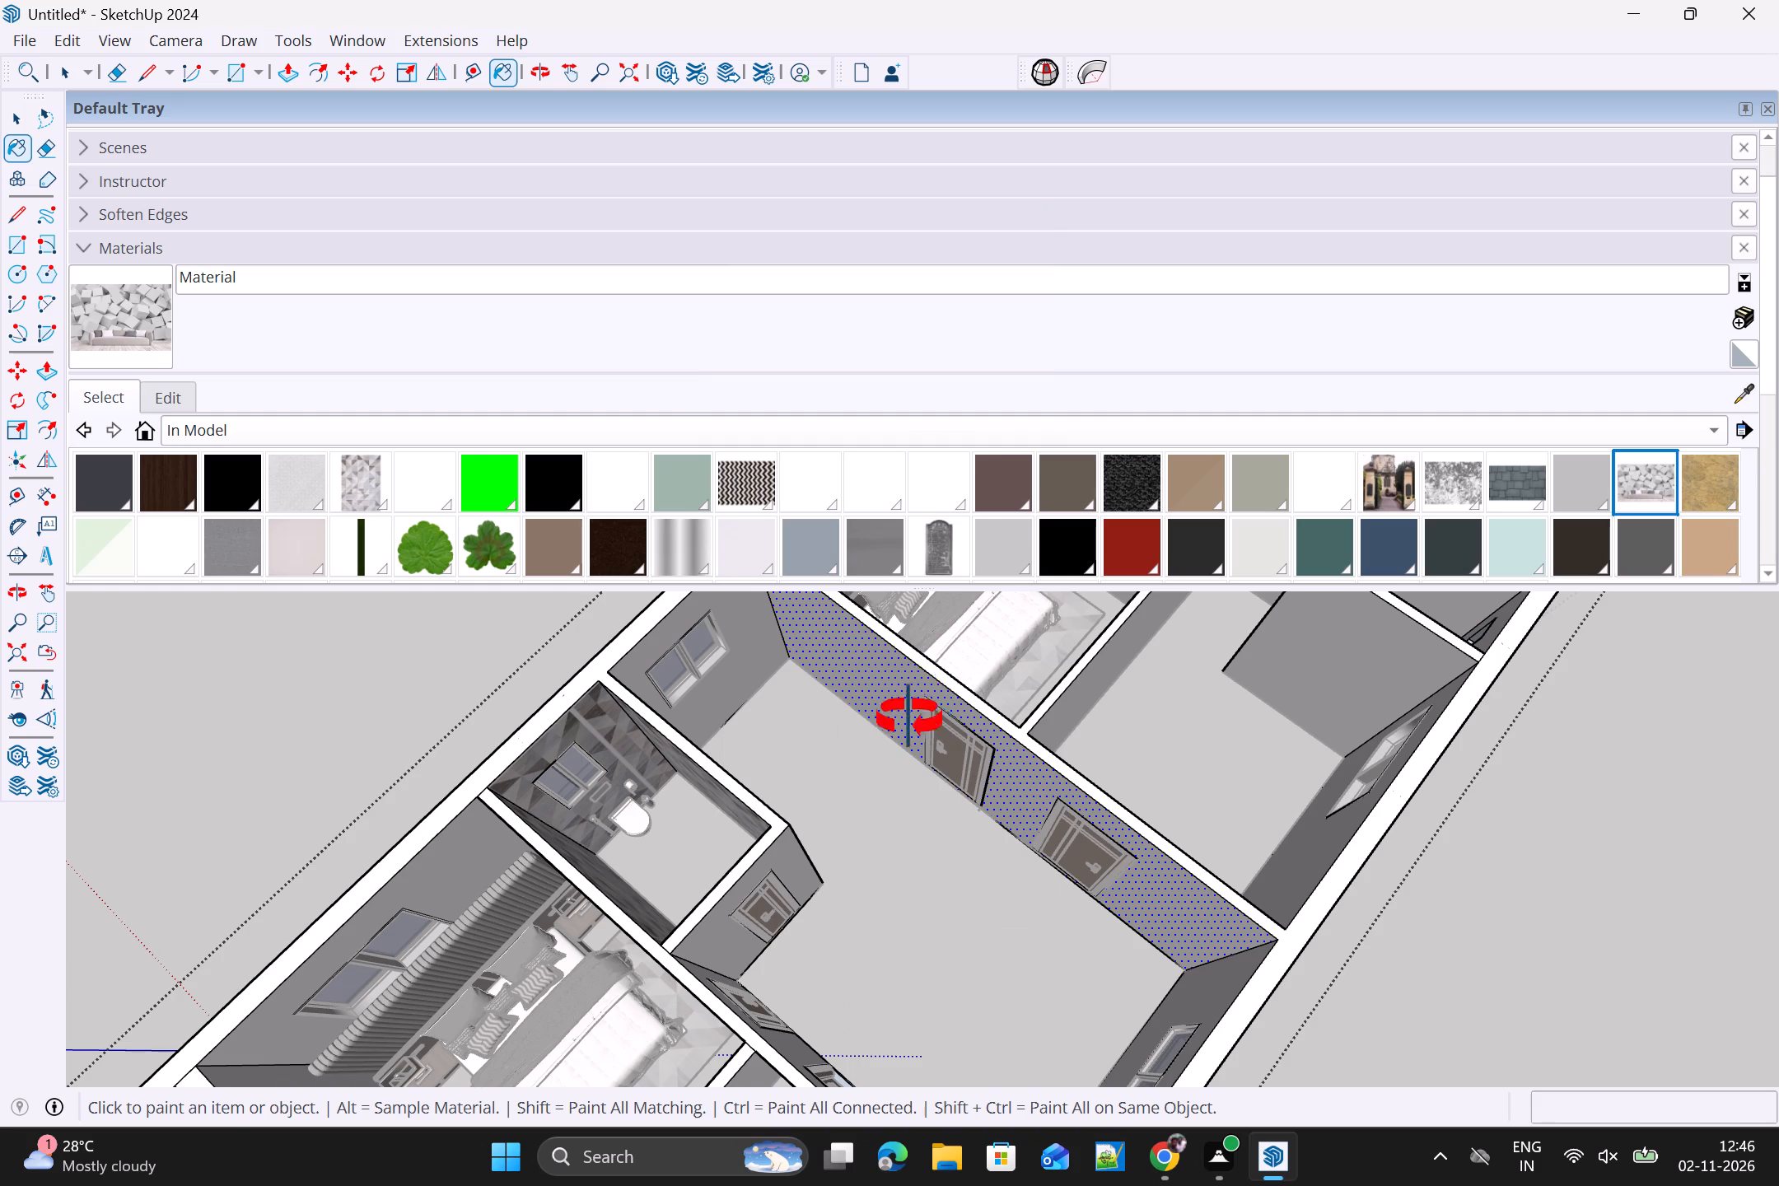
middle_drag(909, 718, 1283, 691)
click(788, 770)
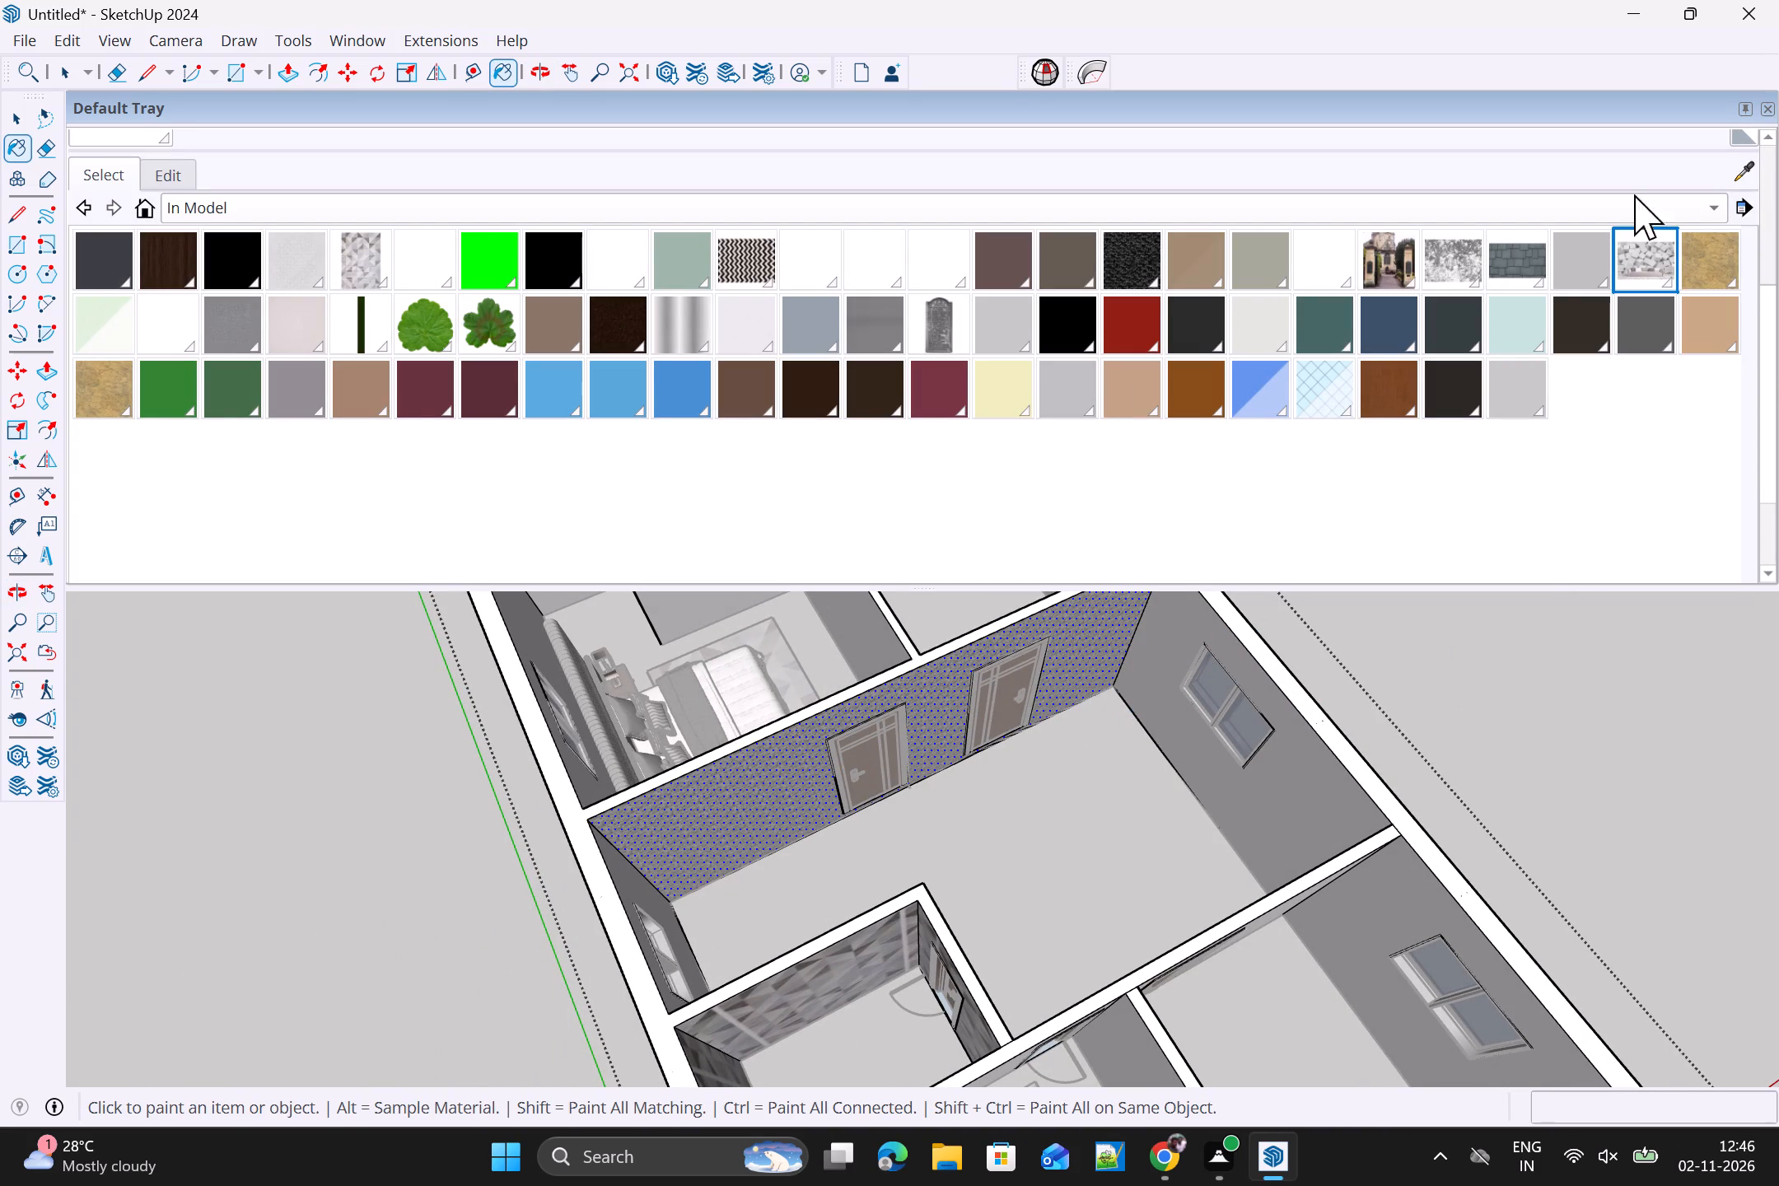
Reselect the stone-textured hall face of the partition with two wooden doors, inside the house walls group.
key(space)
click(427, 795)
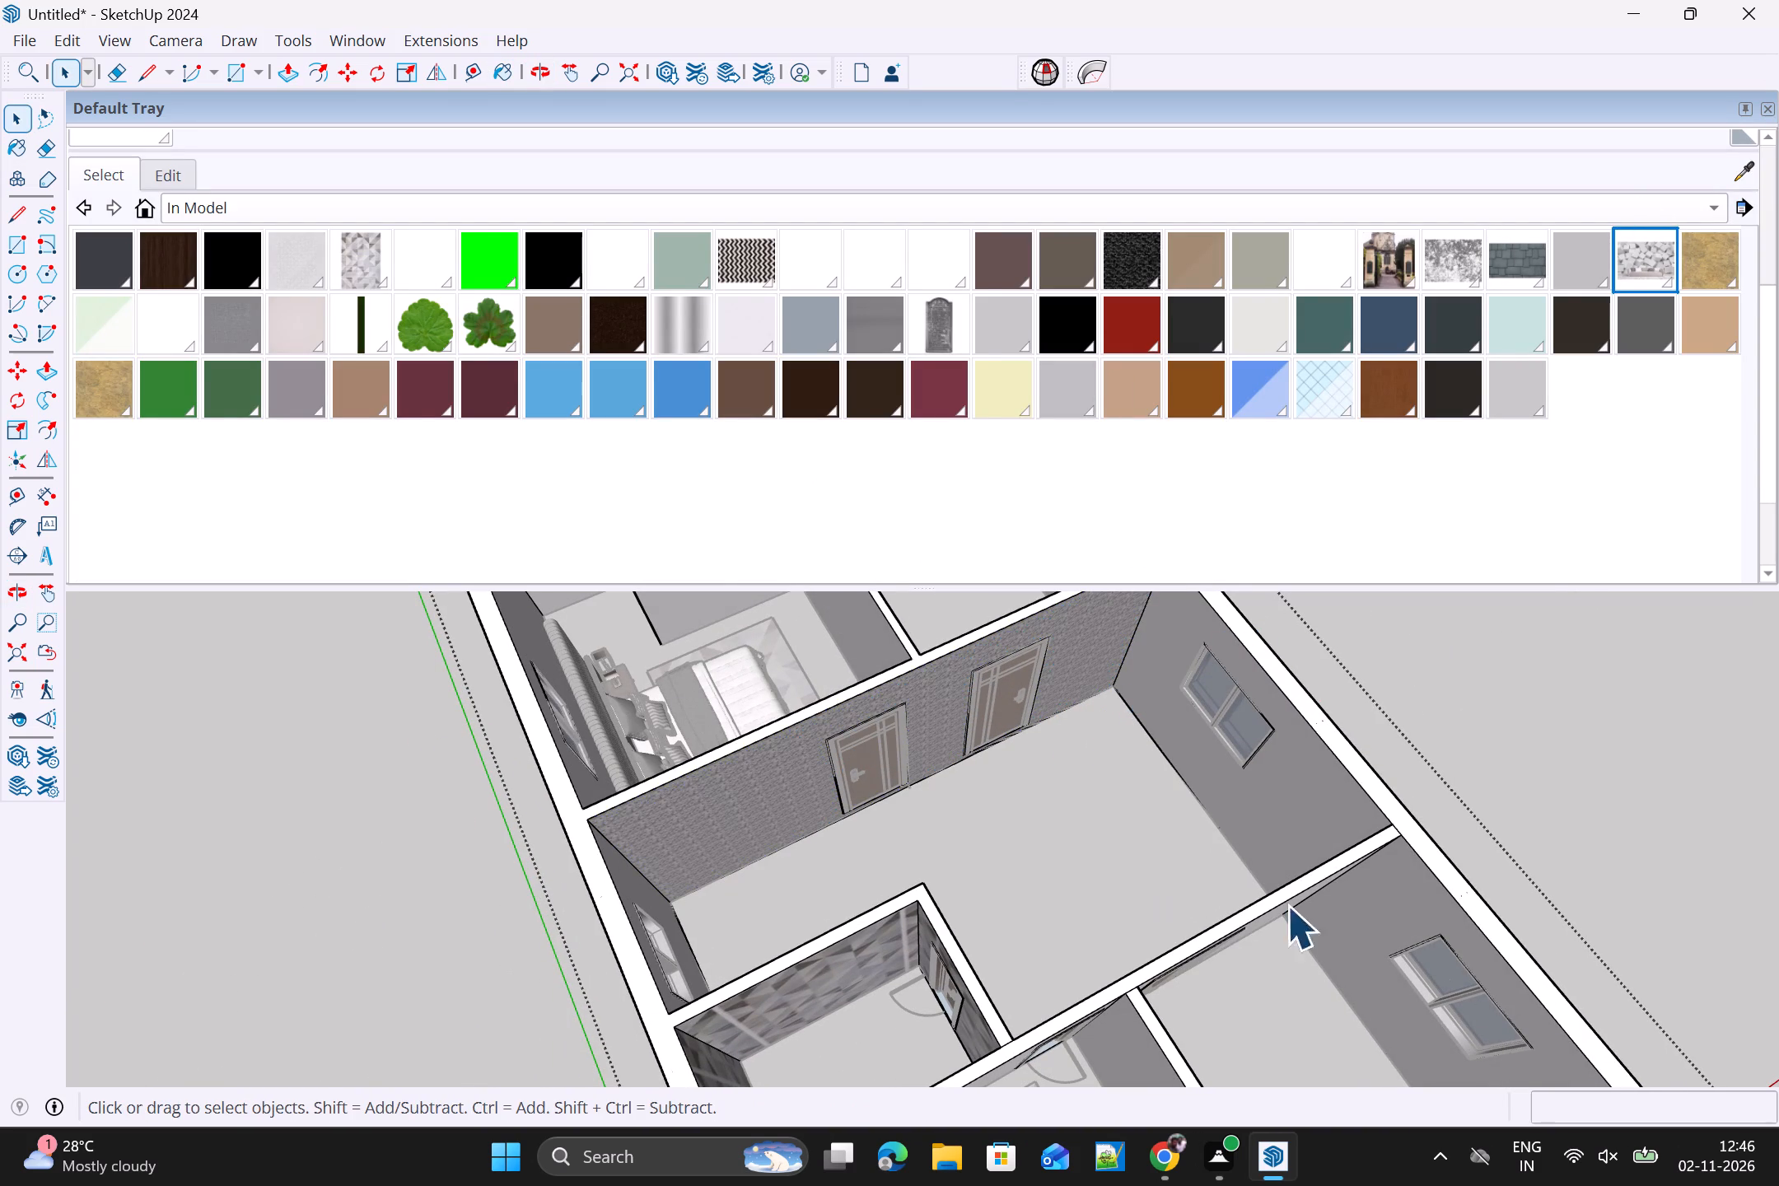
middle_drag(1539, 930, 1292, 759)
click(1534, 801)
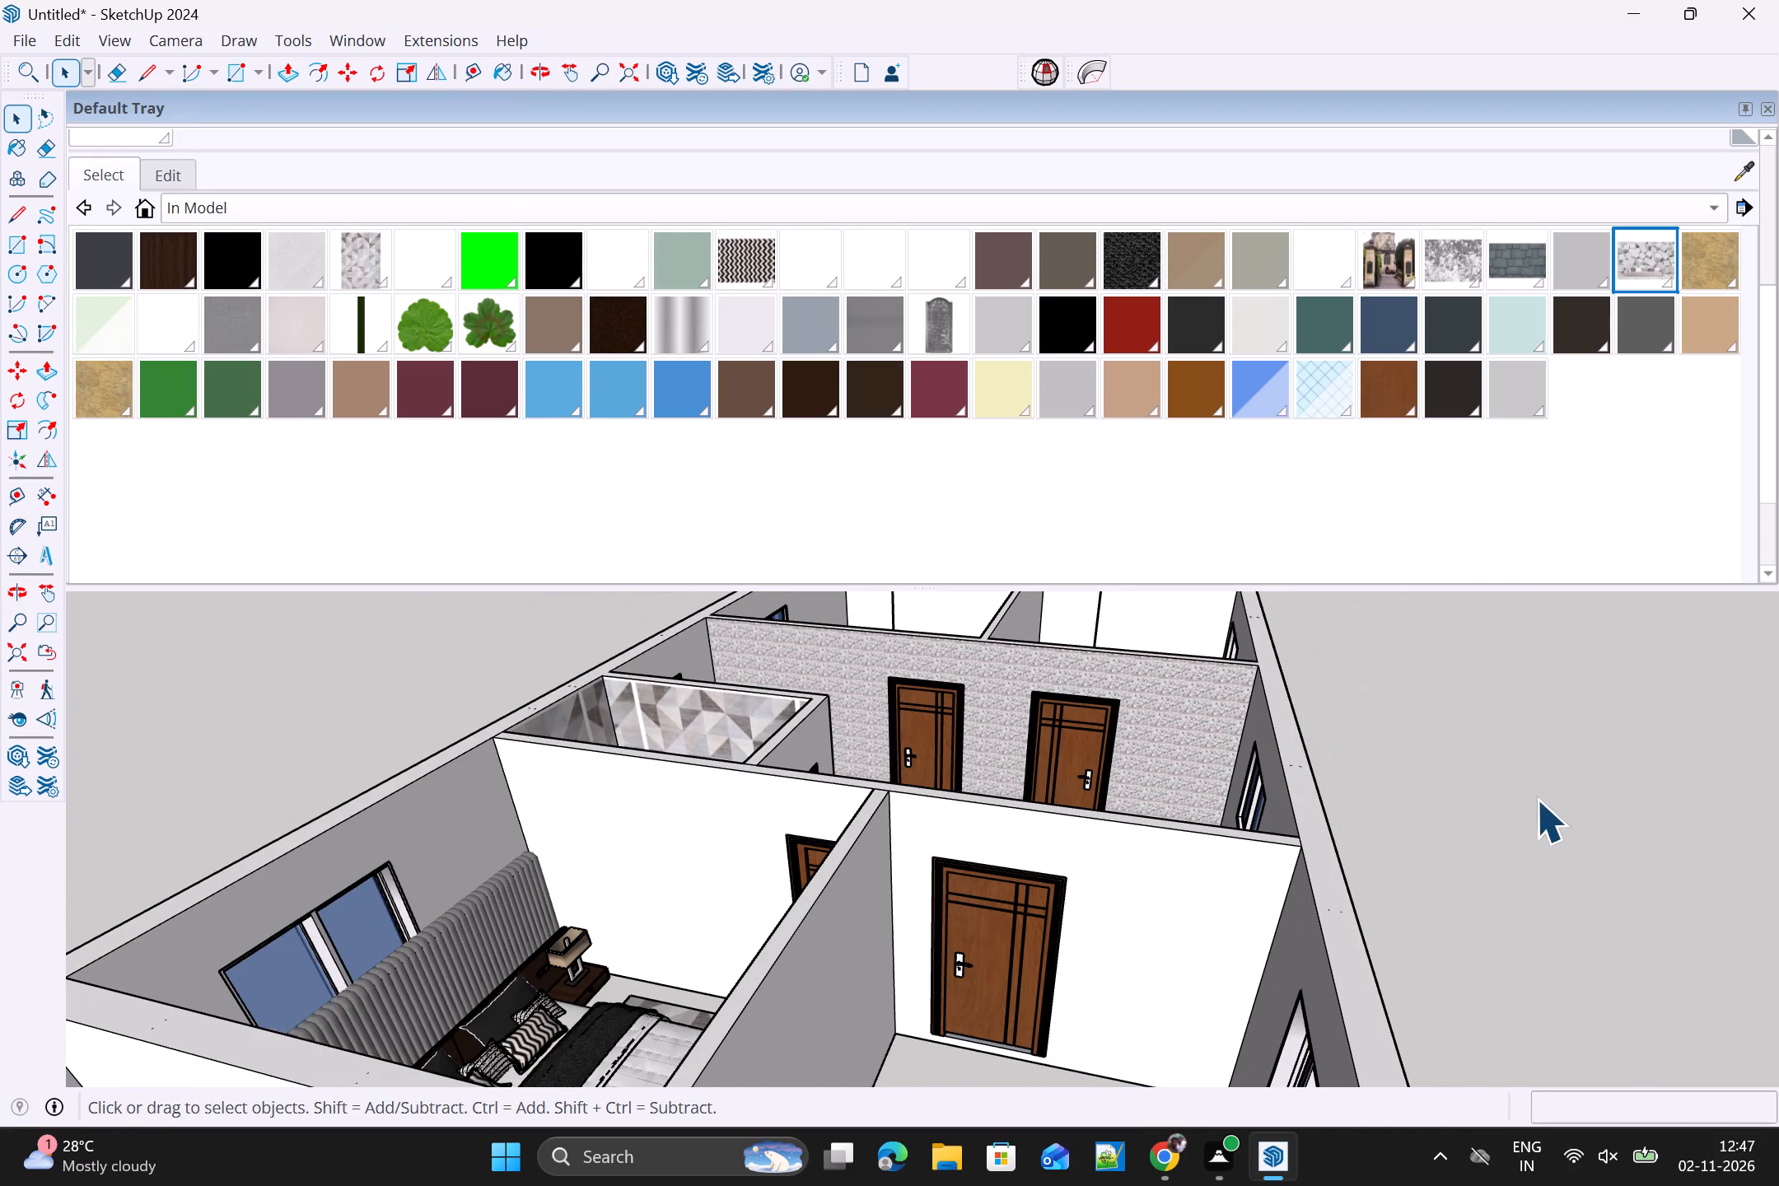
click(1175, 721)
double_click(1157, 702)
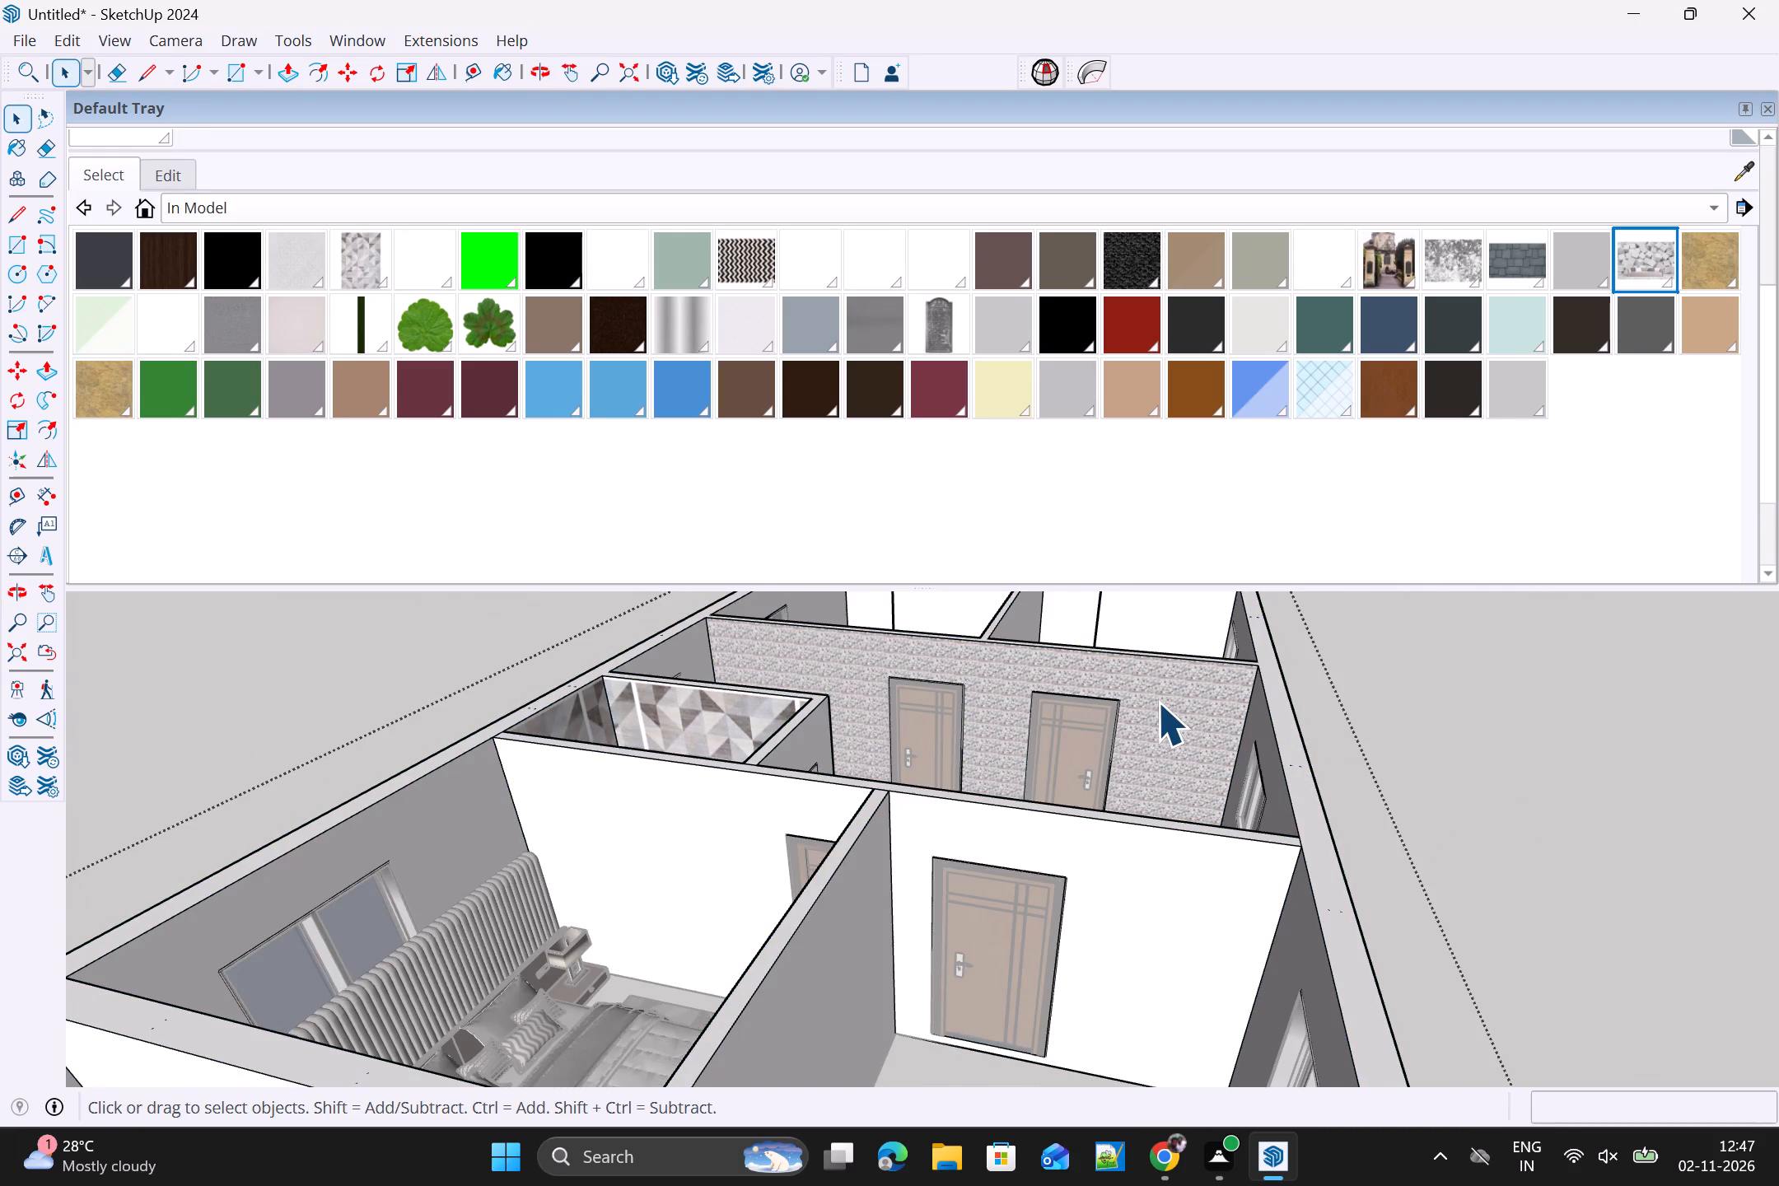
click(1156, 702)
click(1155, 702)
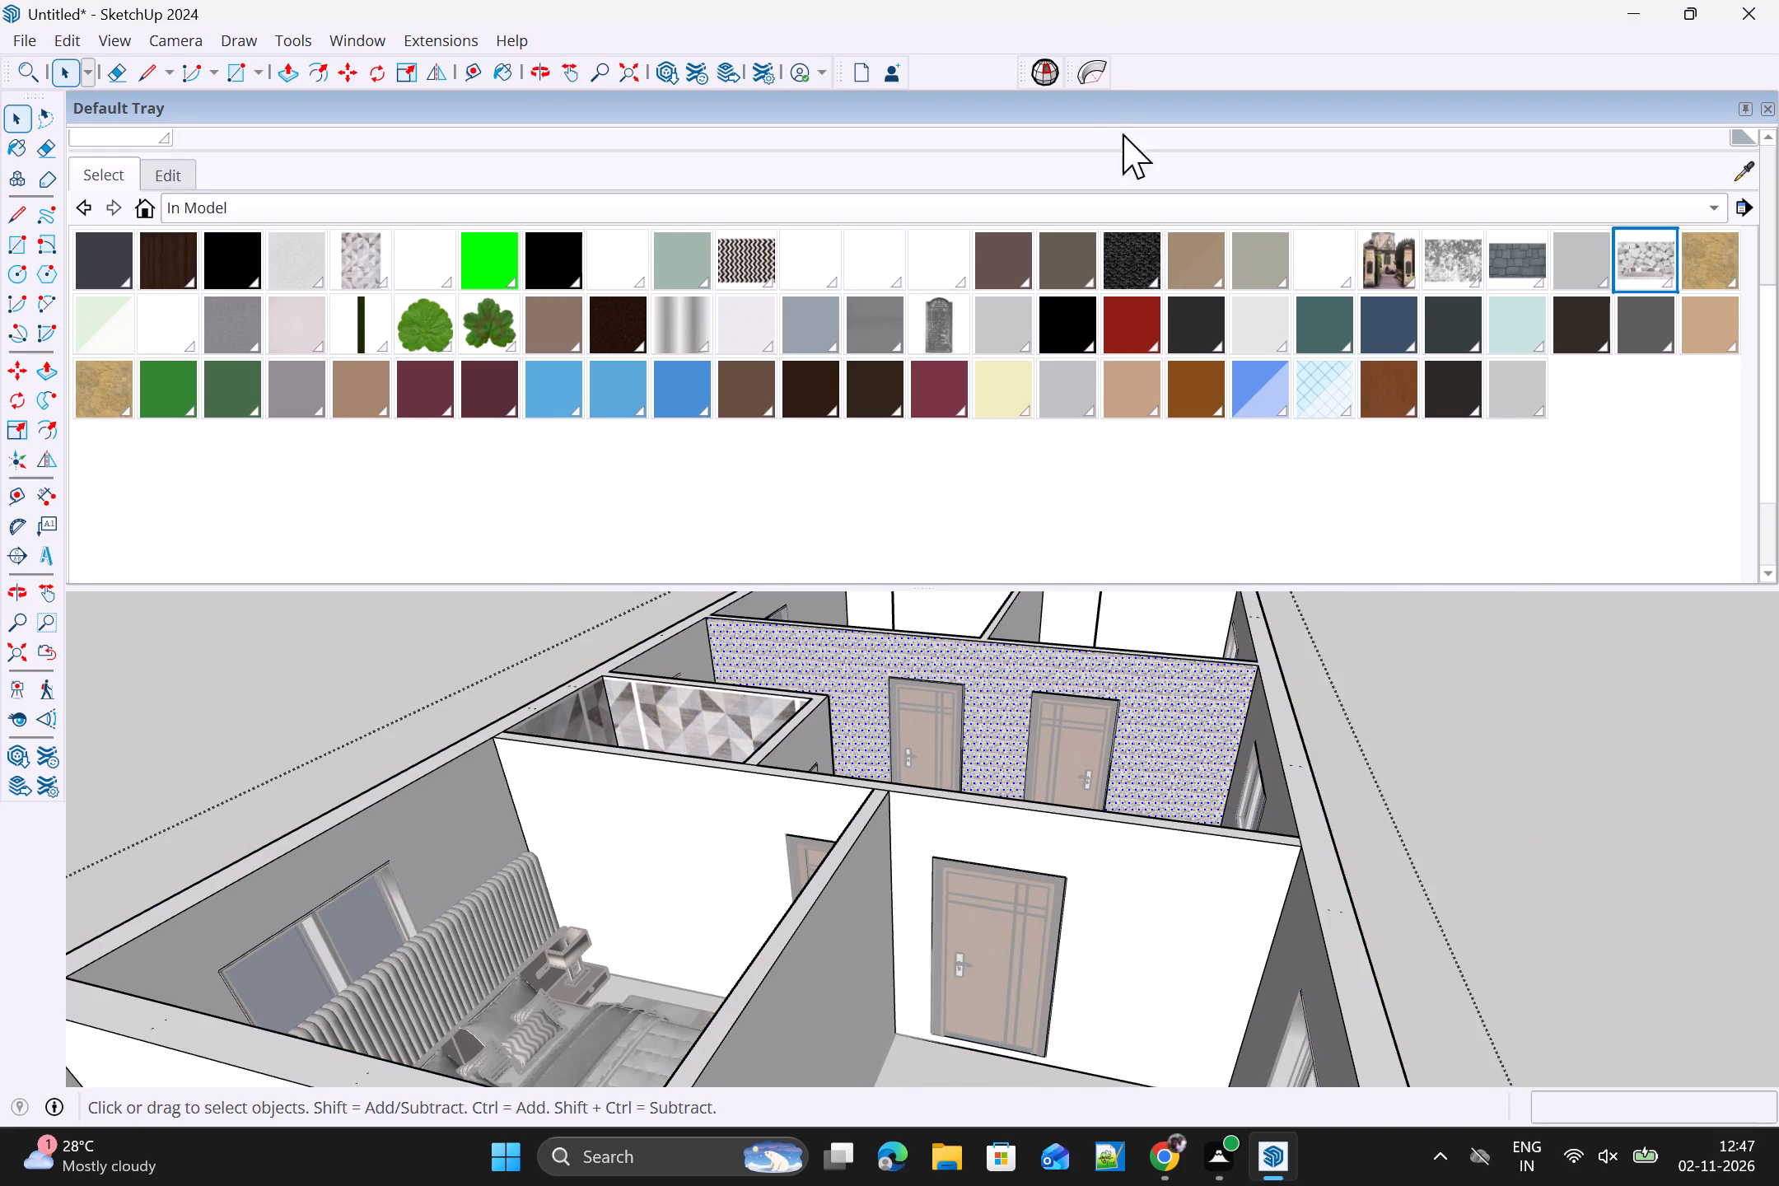
Show the V-Ray Objects and V-Ray Utilities tool sets and dock them with the existing tools.
drag(1099, 101, 1015, 395)
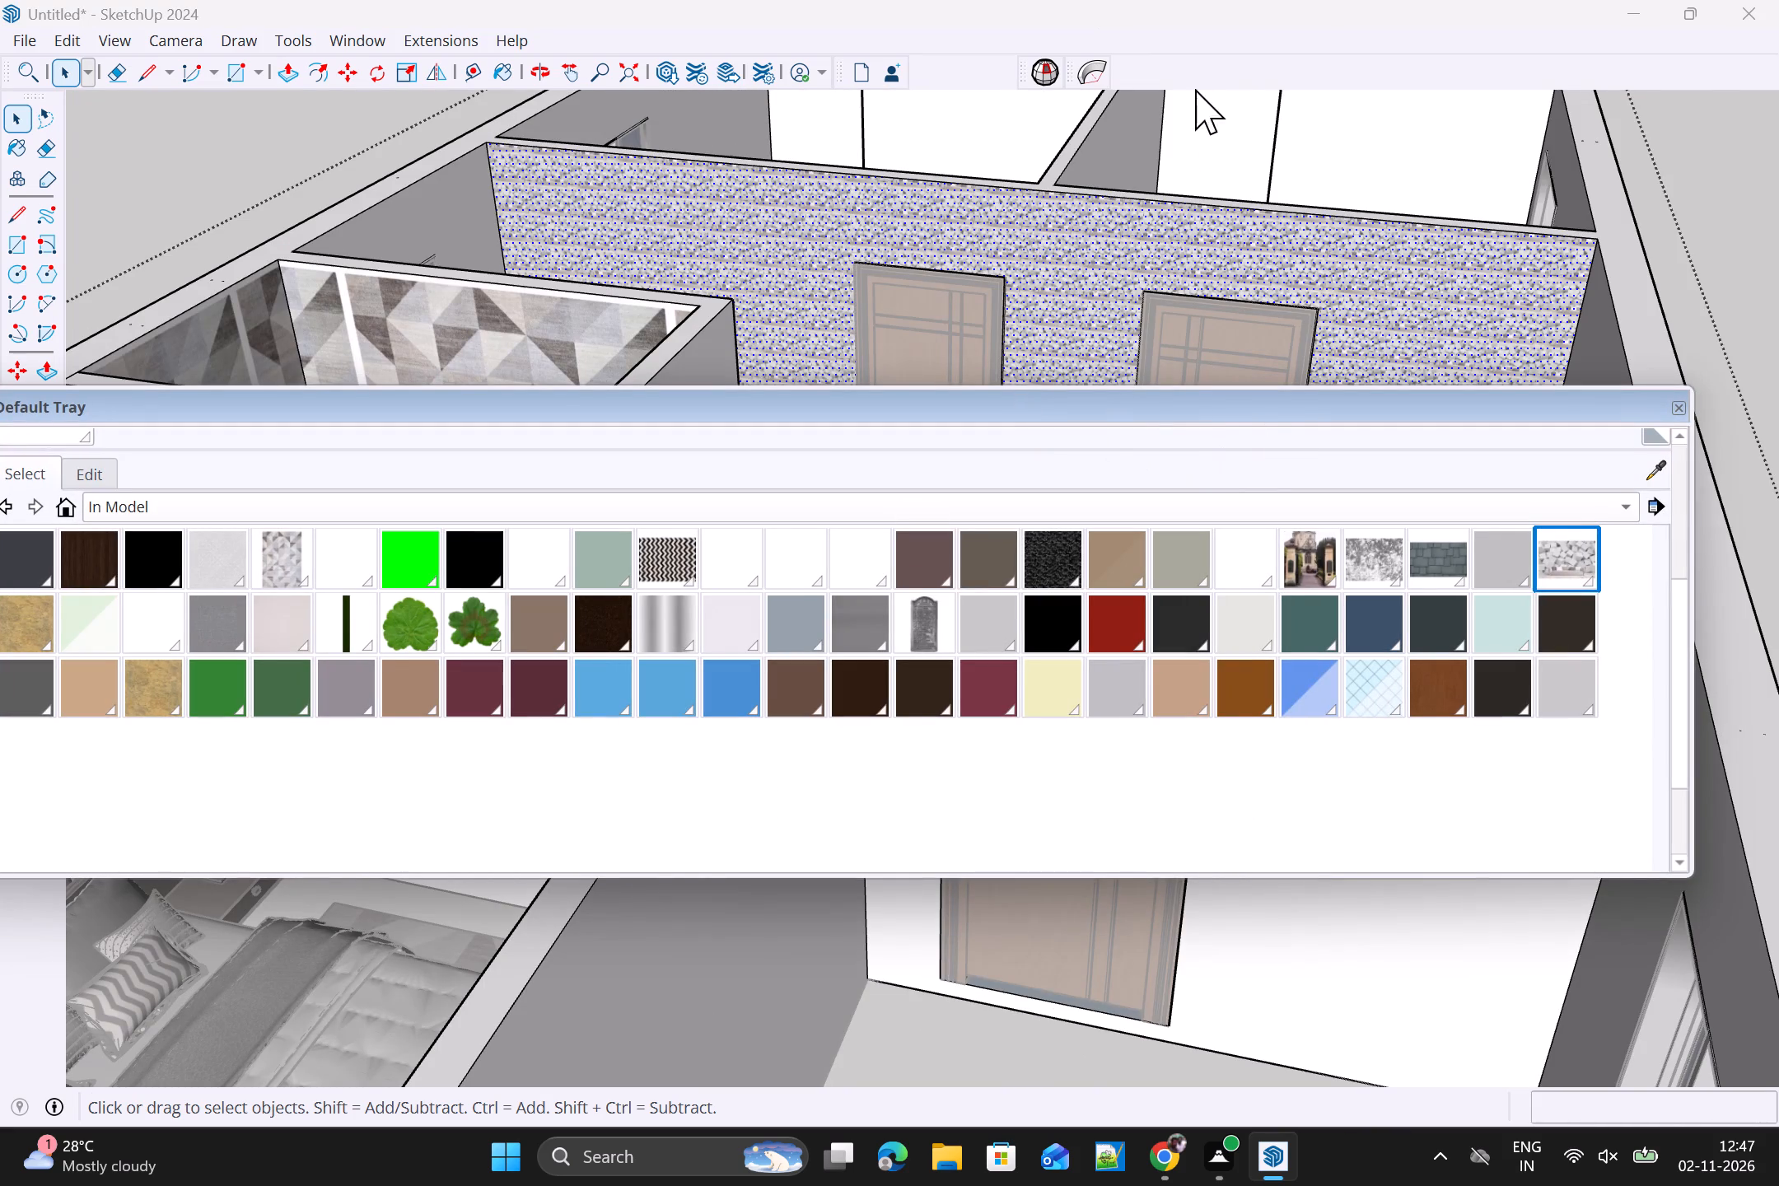
right_click(1221, 50)
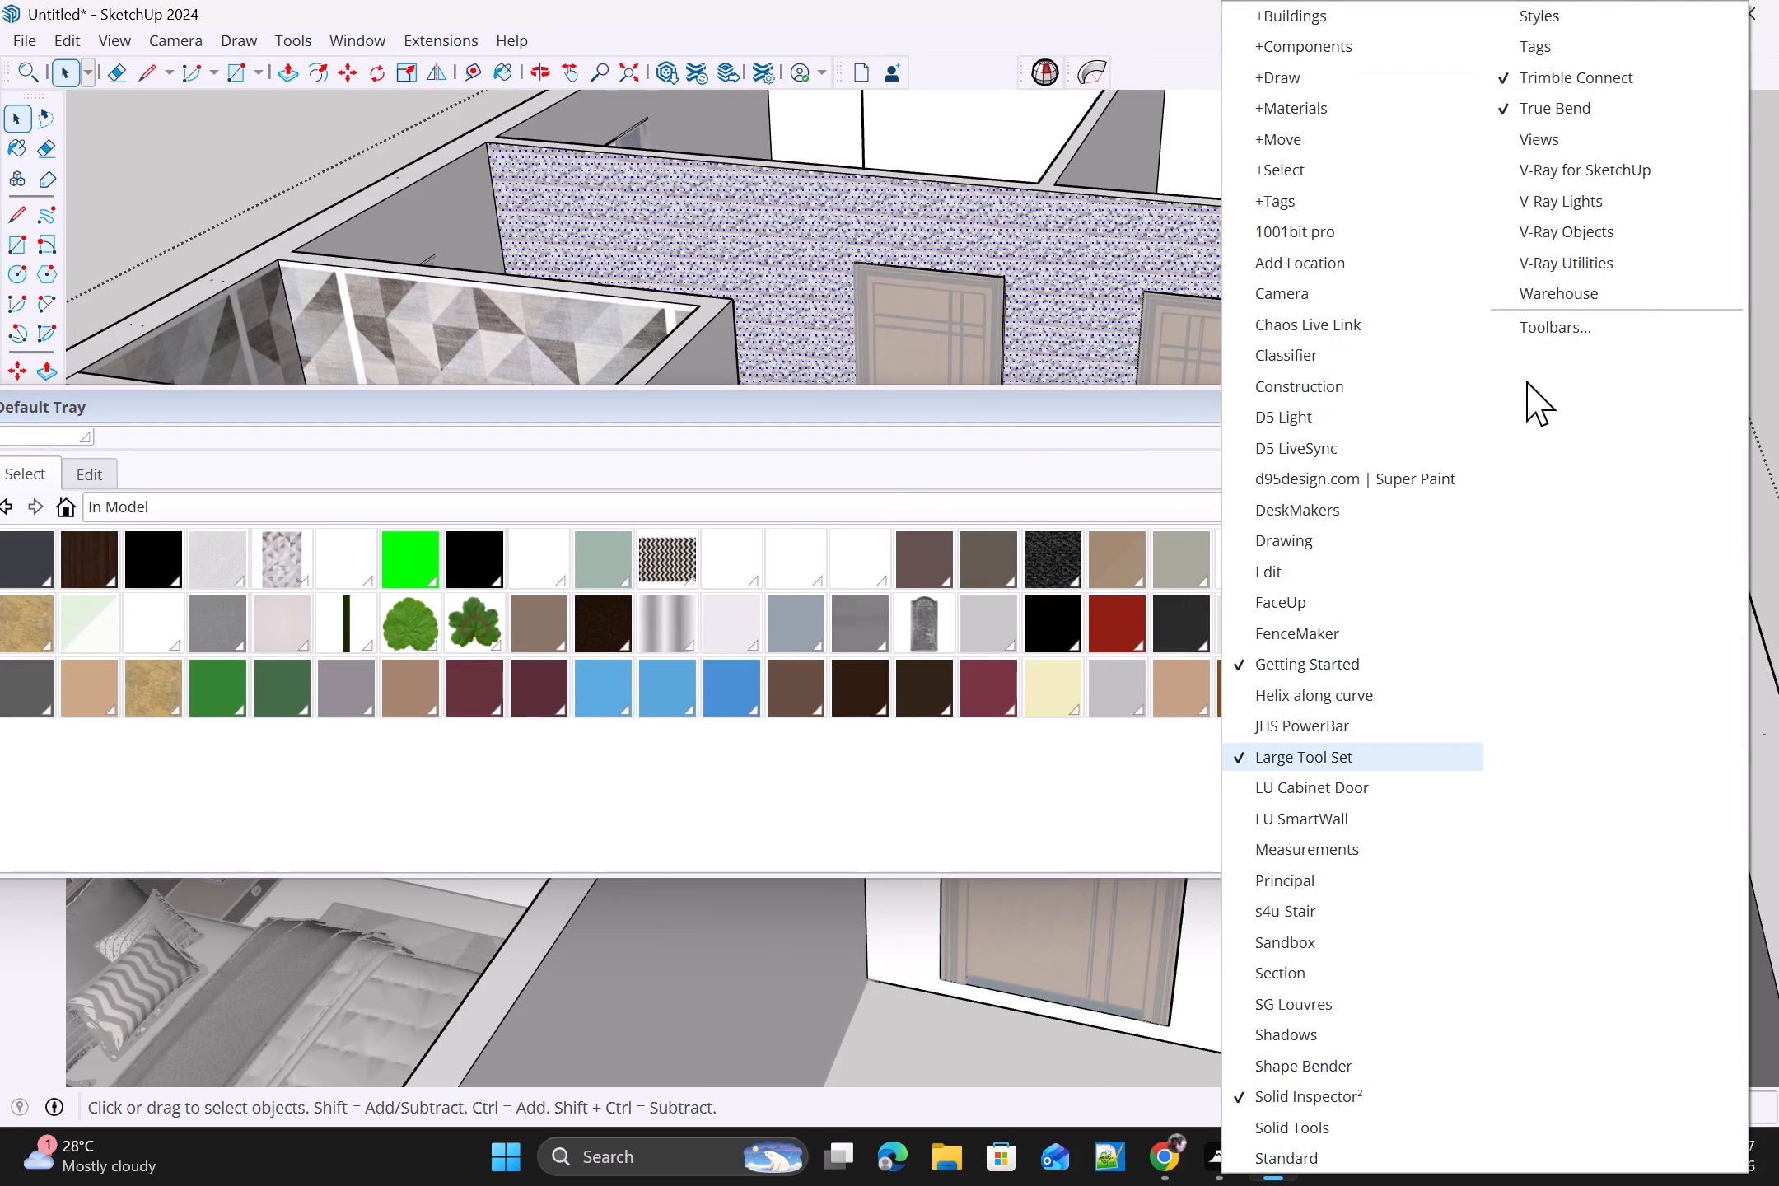
click(1517, 232)
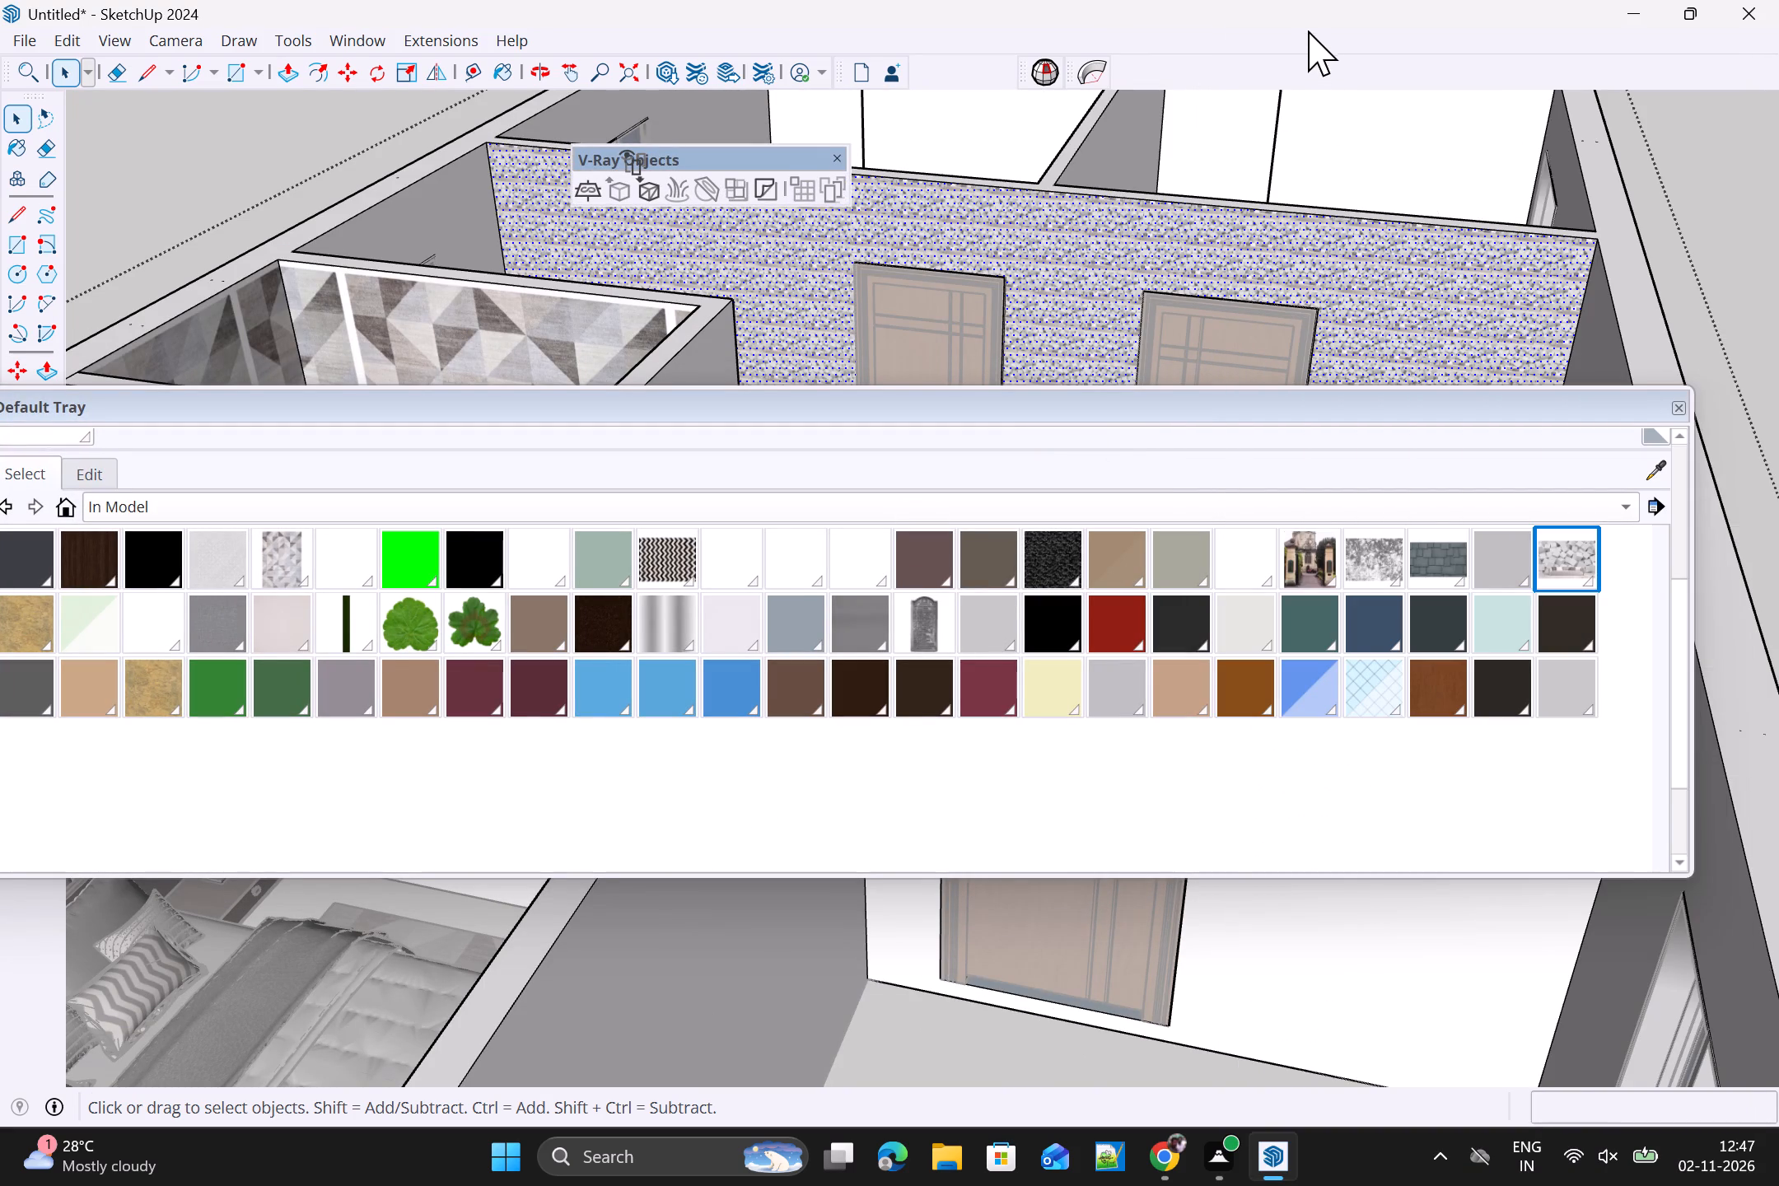
right_click(1309, 26)
right_click(1236, 78)
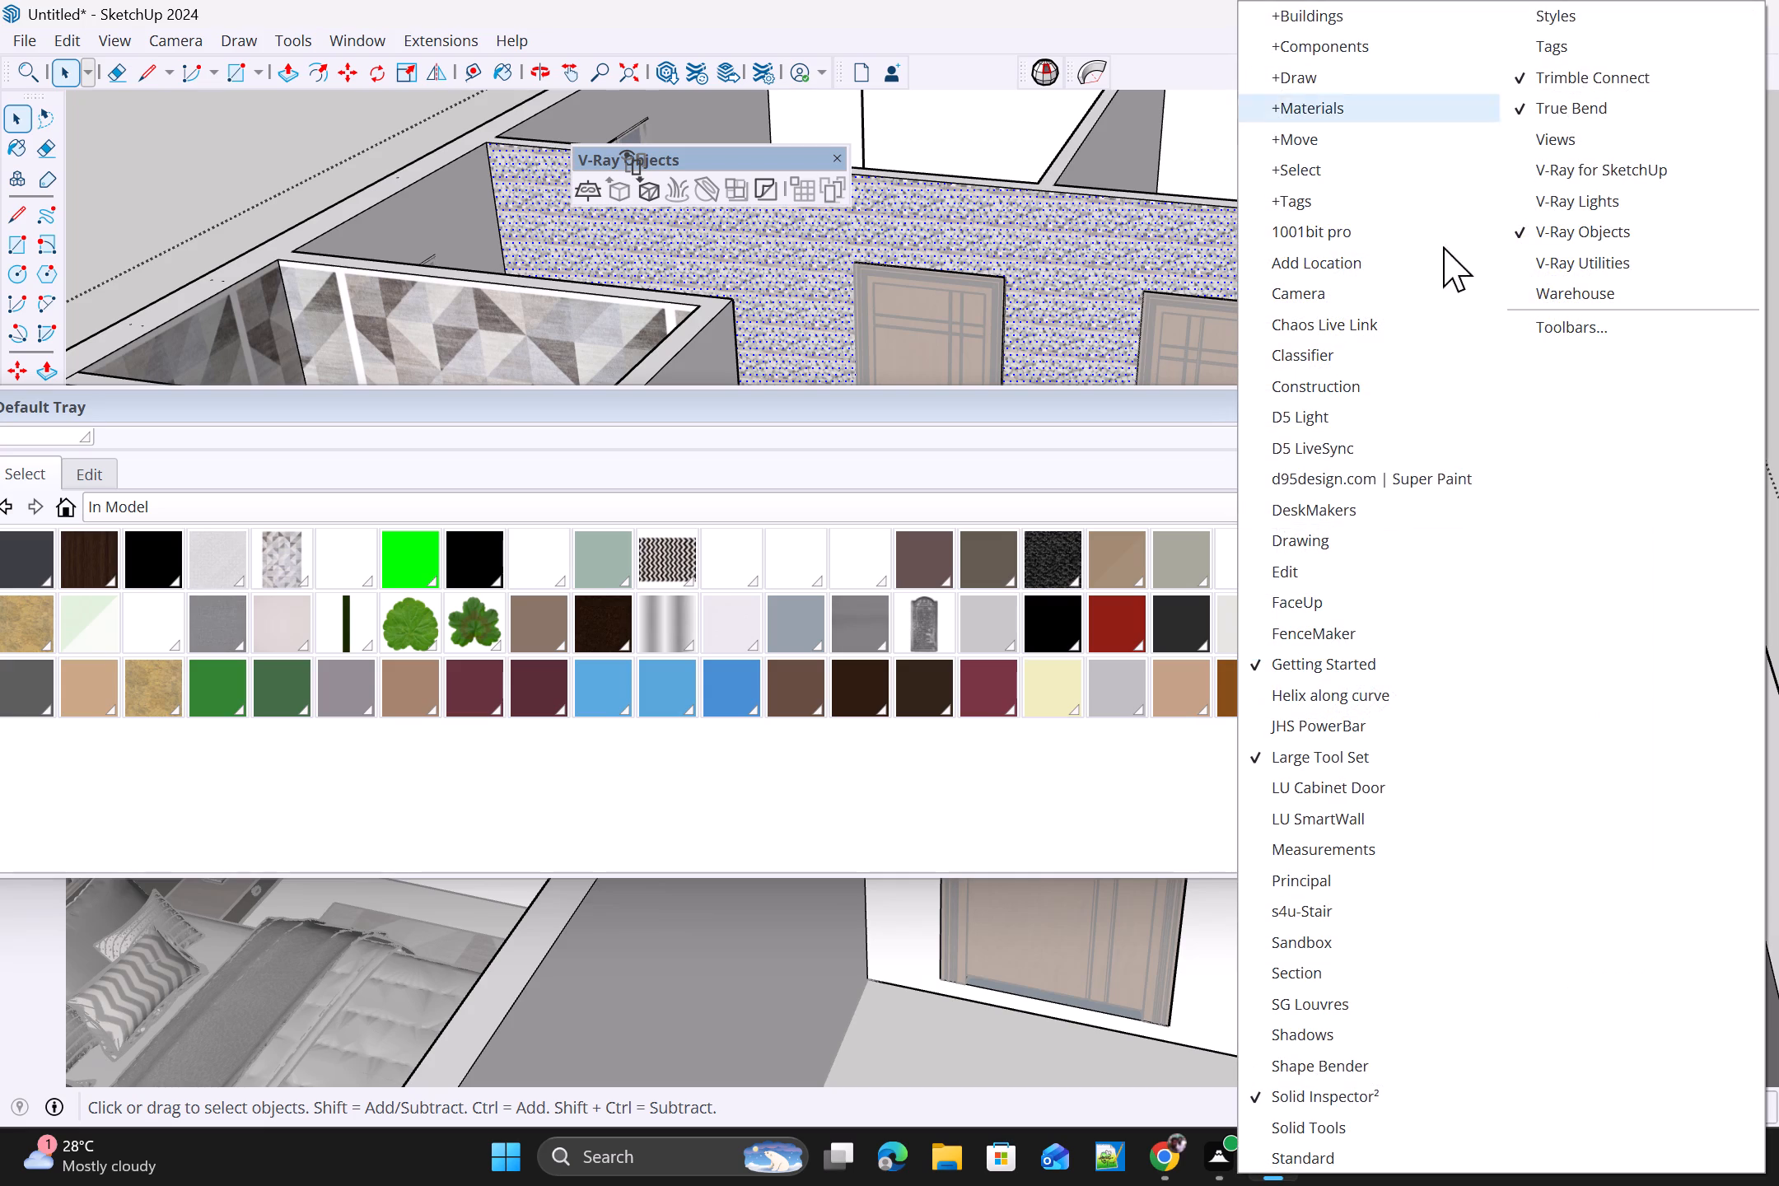
click(1539, 258)
drag(732, 202, 1341, 76)
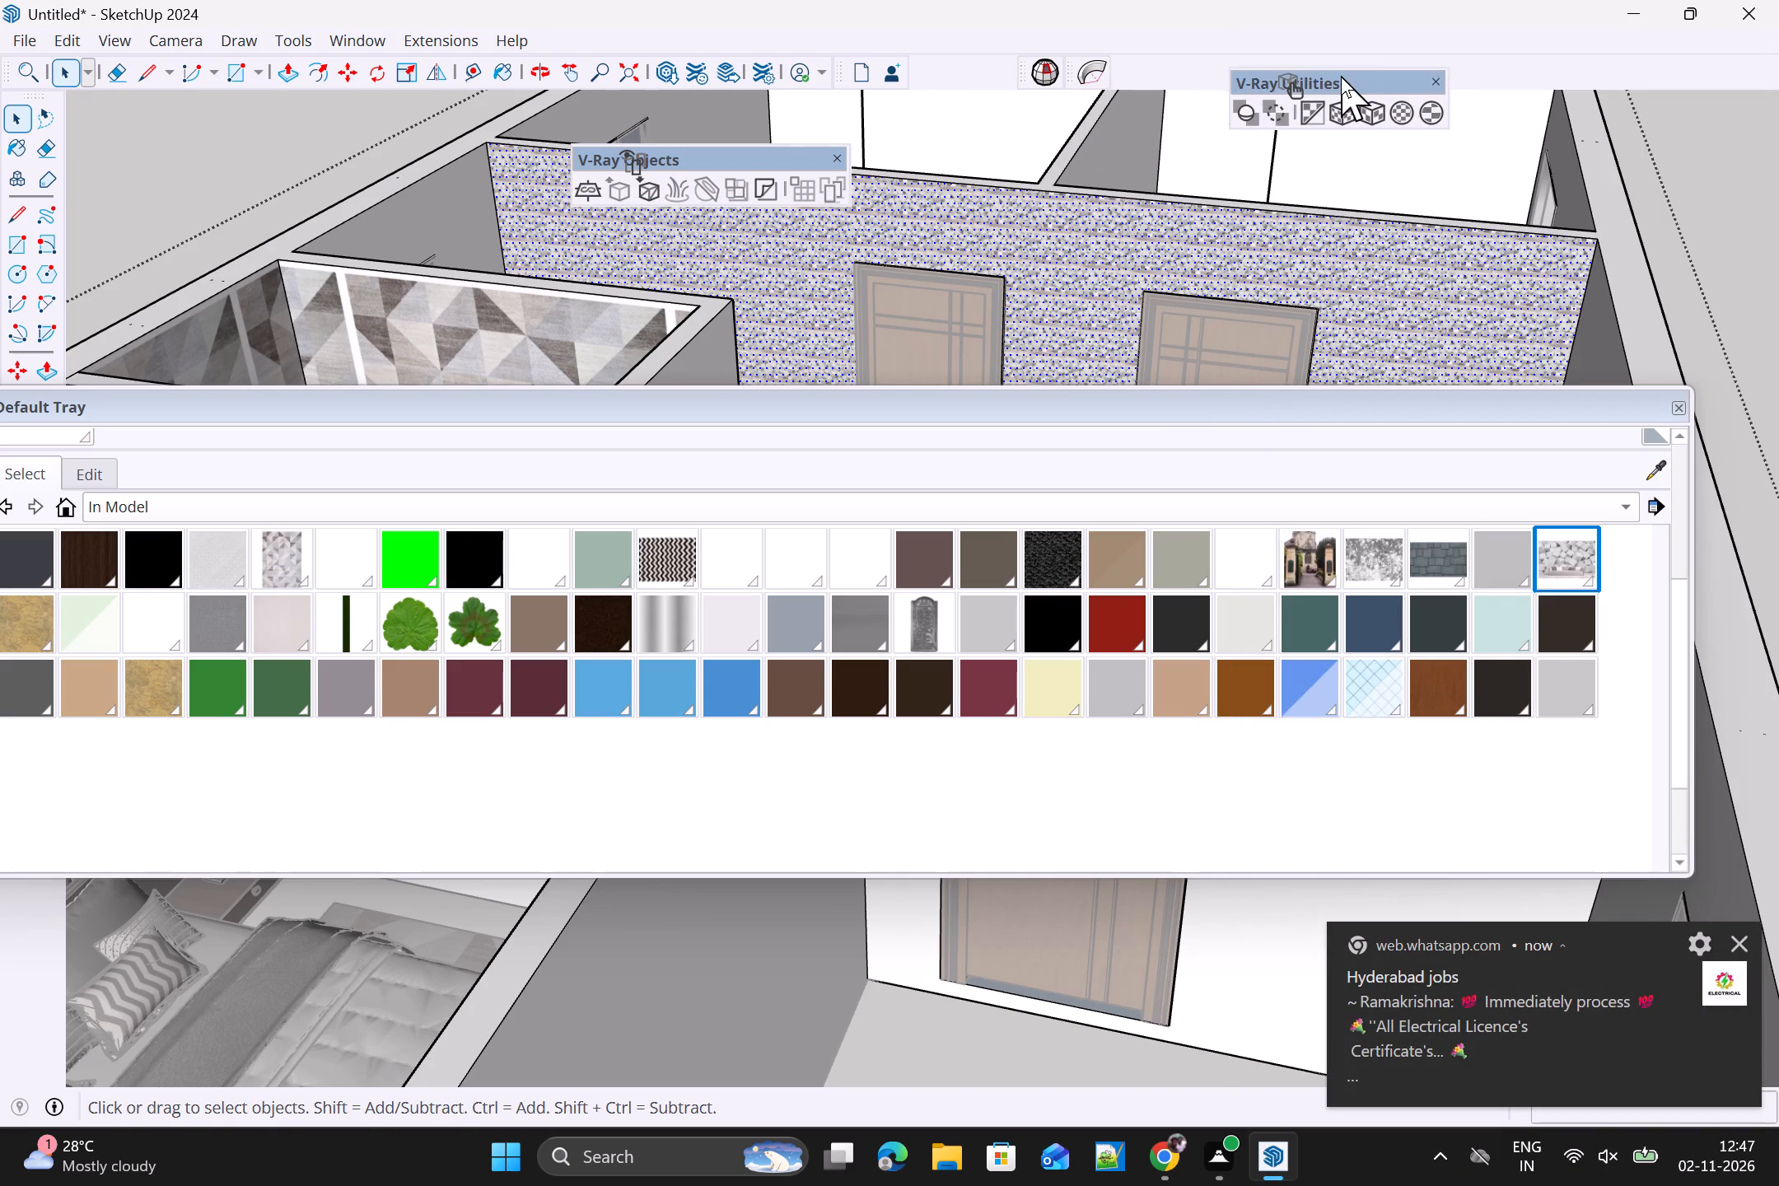
drag(1341, 76, 1352, 58)
drag(706, 162, 1156, 37)
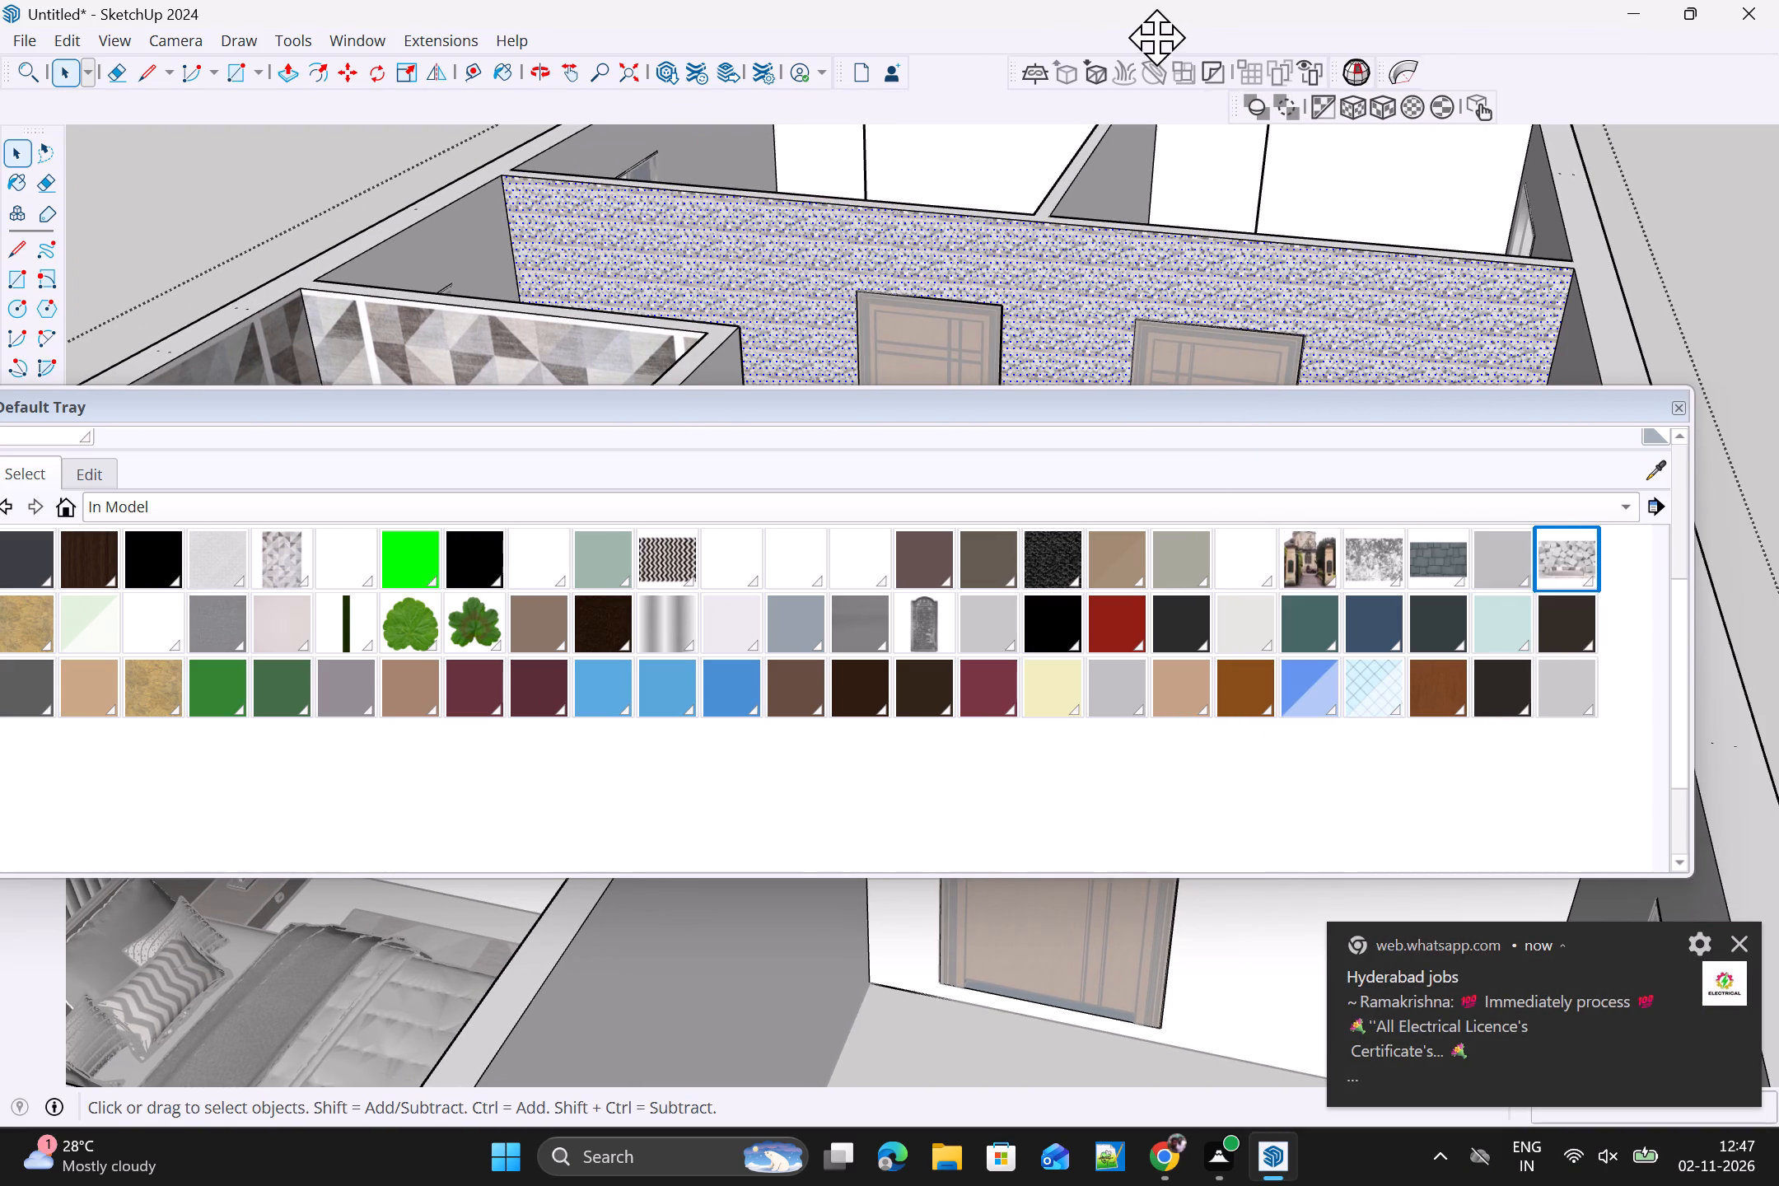
drag(1156, 37, 1181, 37)
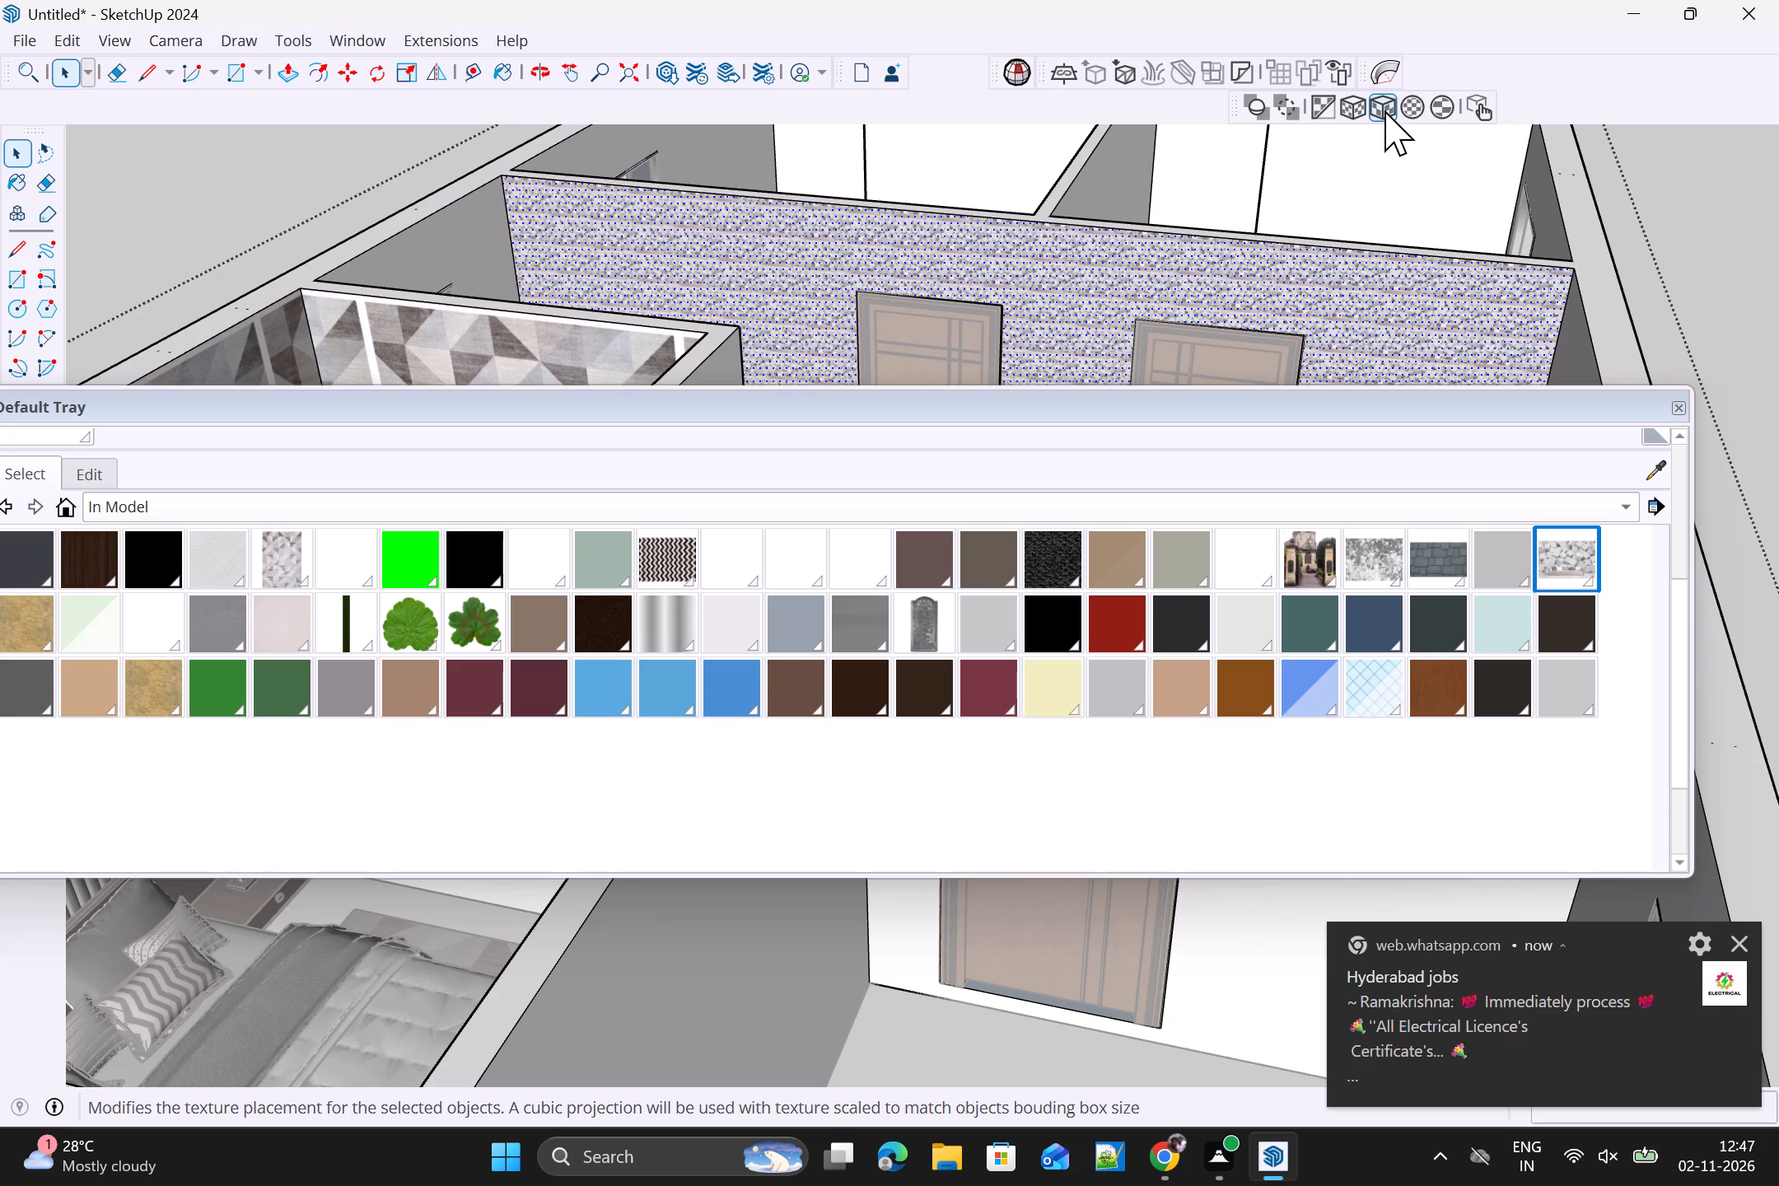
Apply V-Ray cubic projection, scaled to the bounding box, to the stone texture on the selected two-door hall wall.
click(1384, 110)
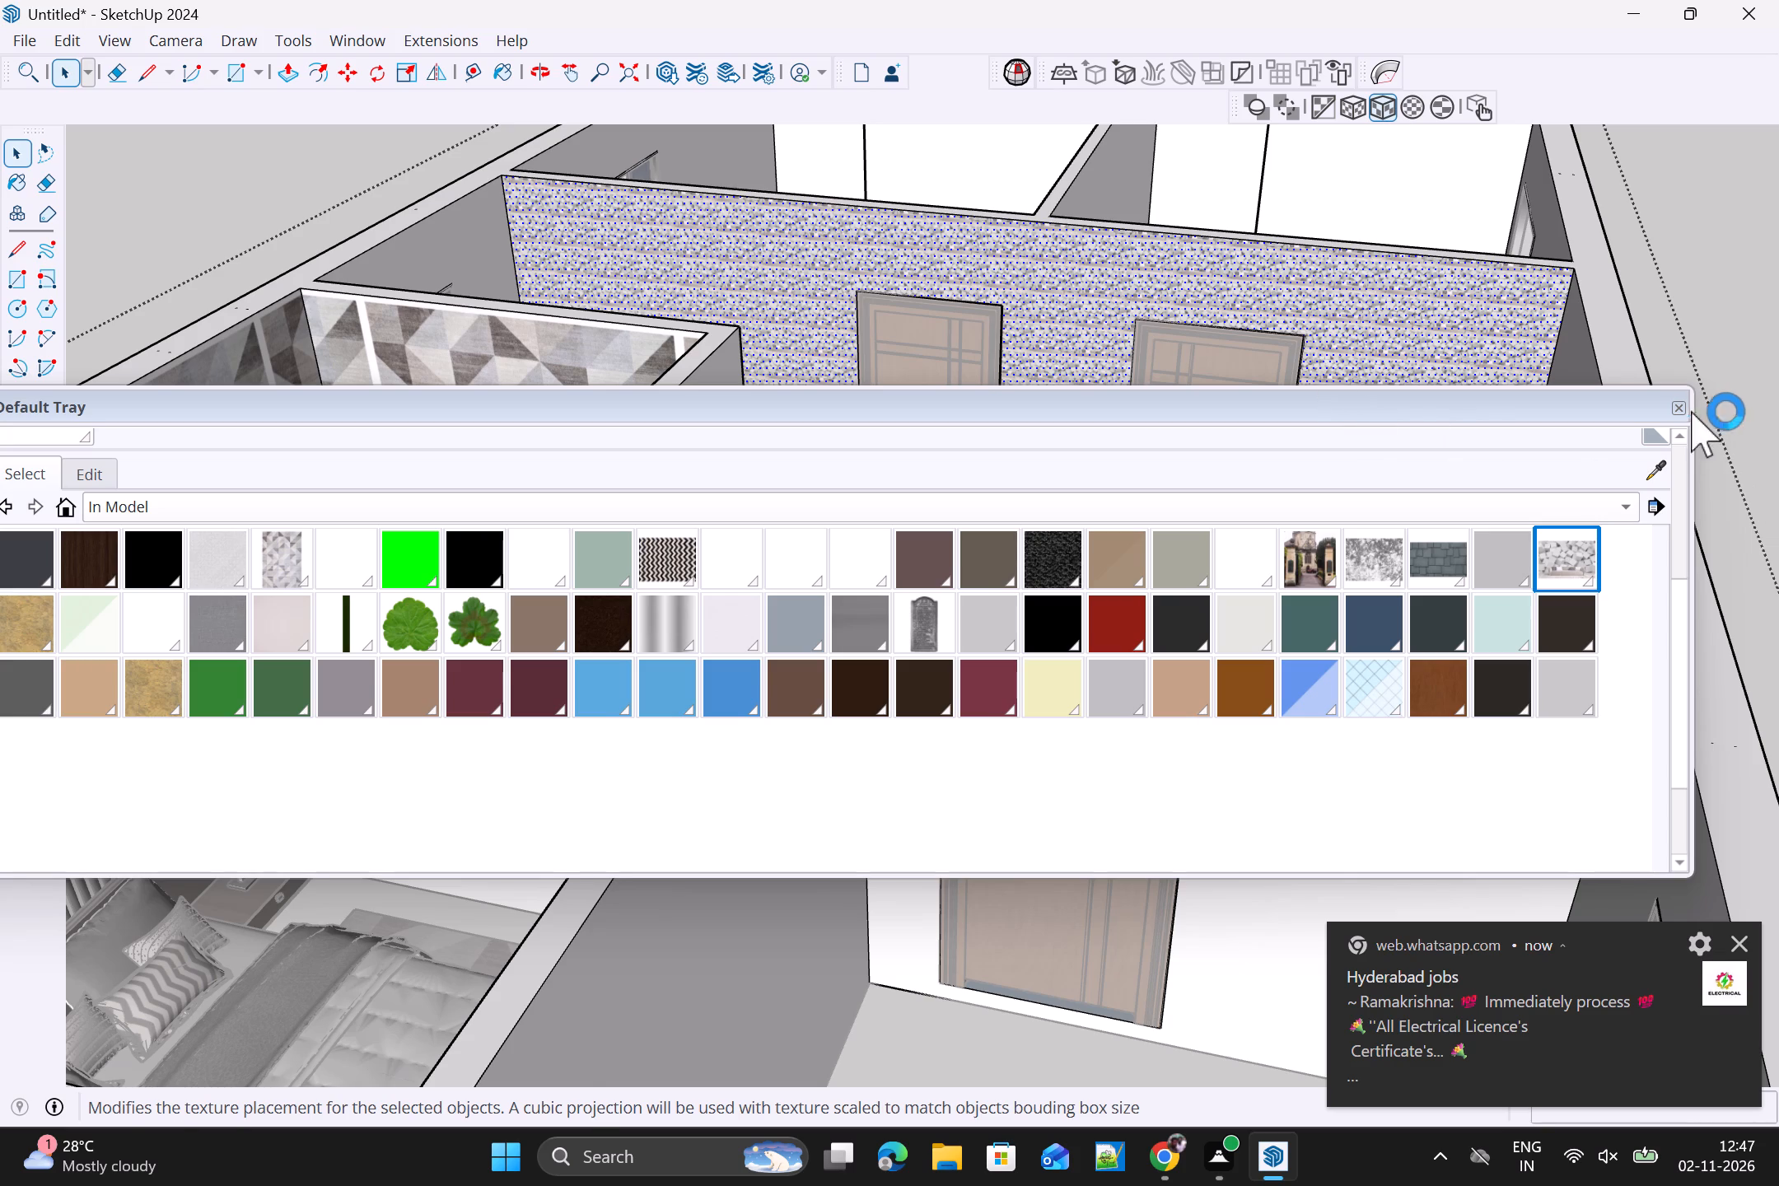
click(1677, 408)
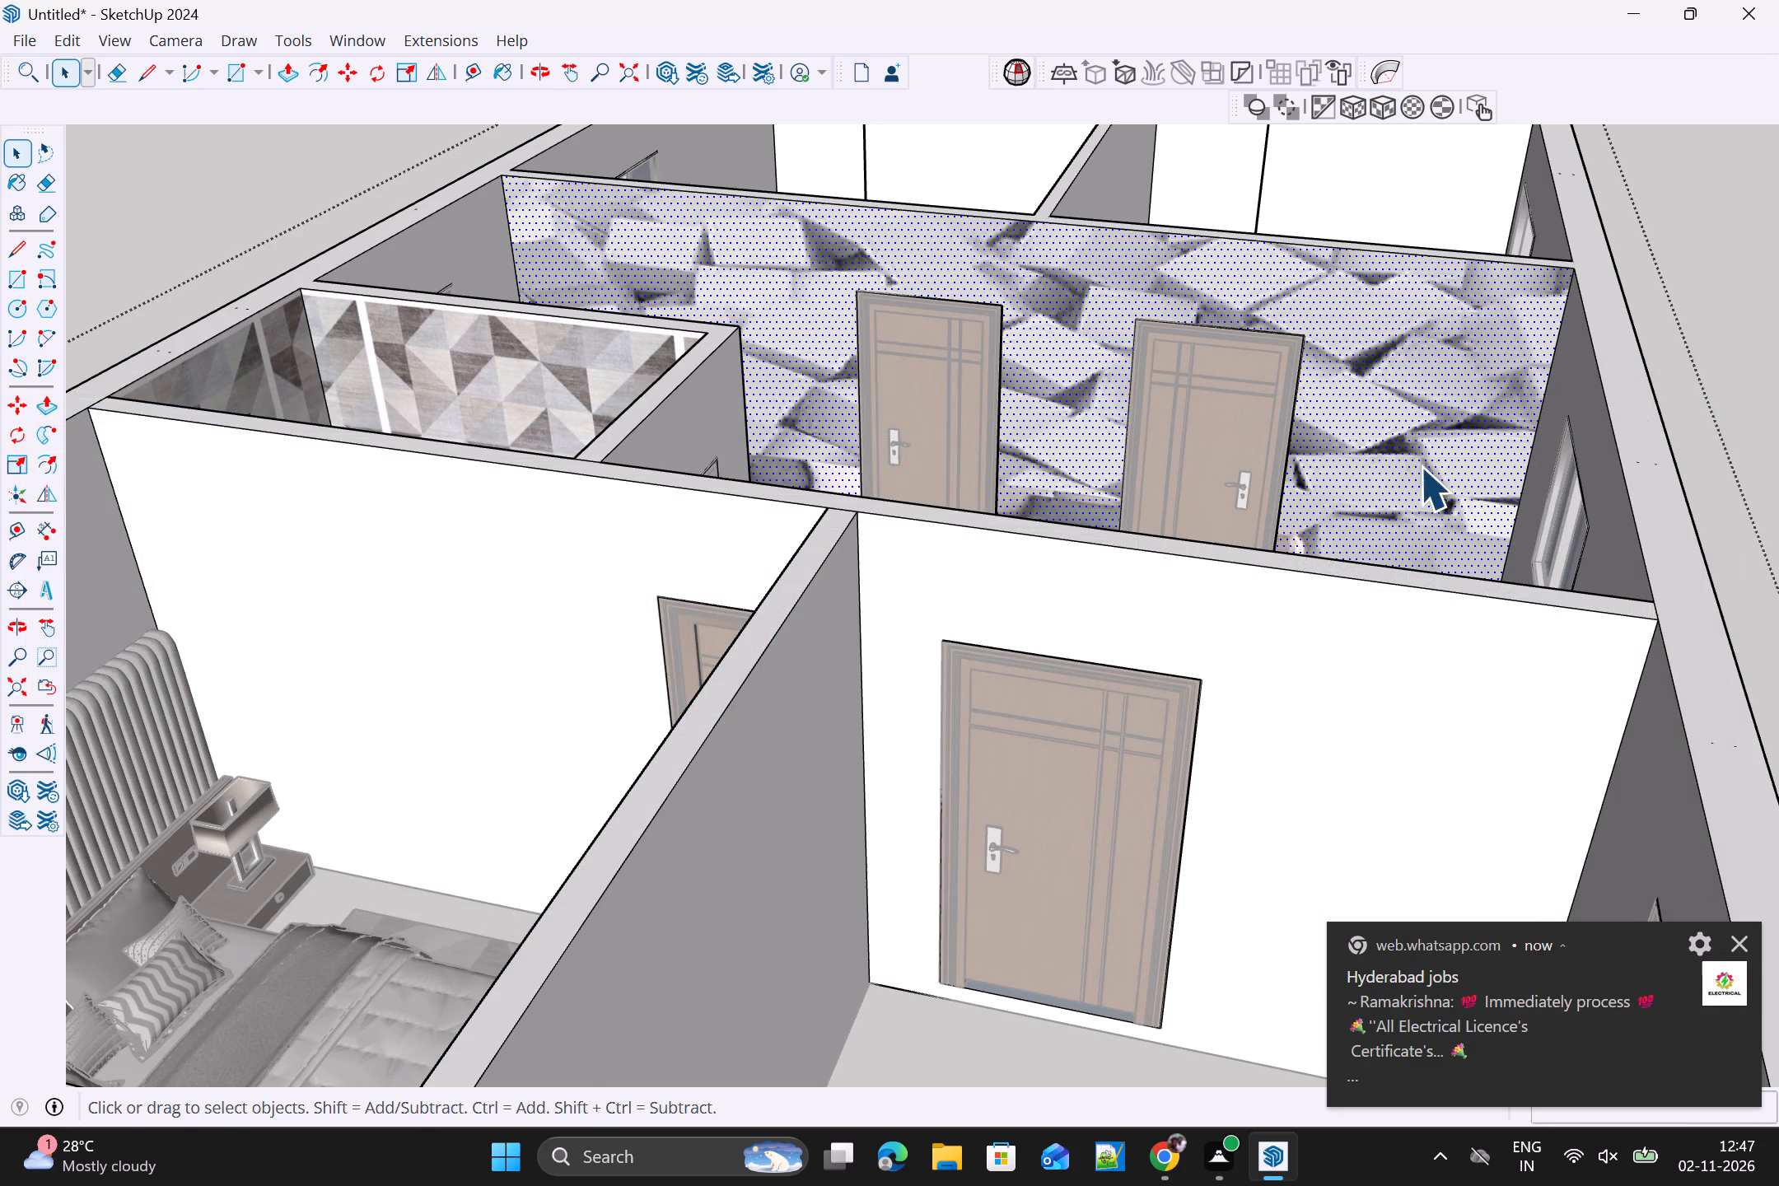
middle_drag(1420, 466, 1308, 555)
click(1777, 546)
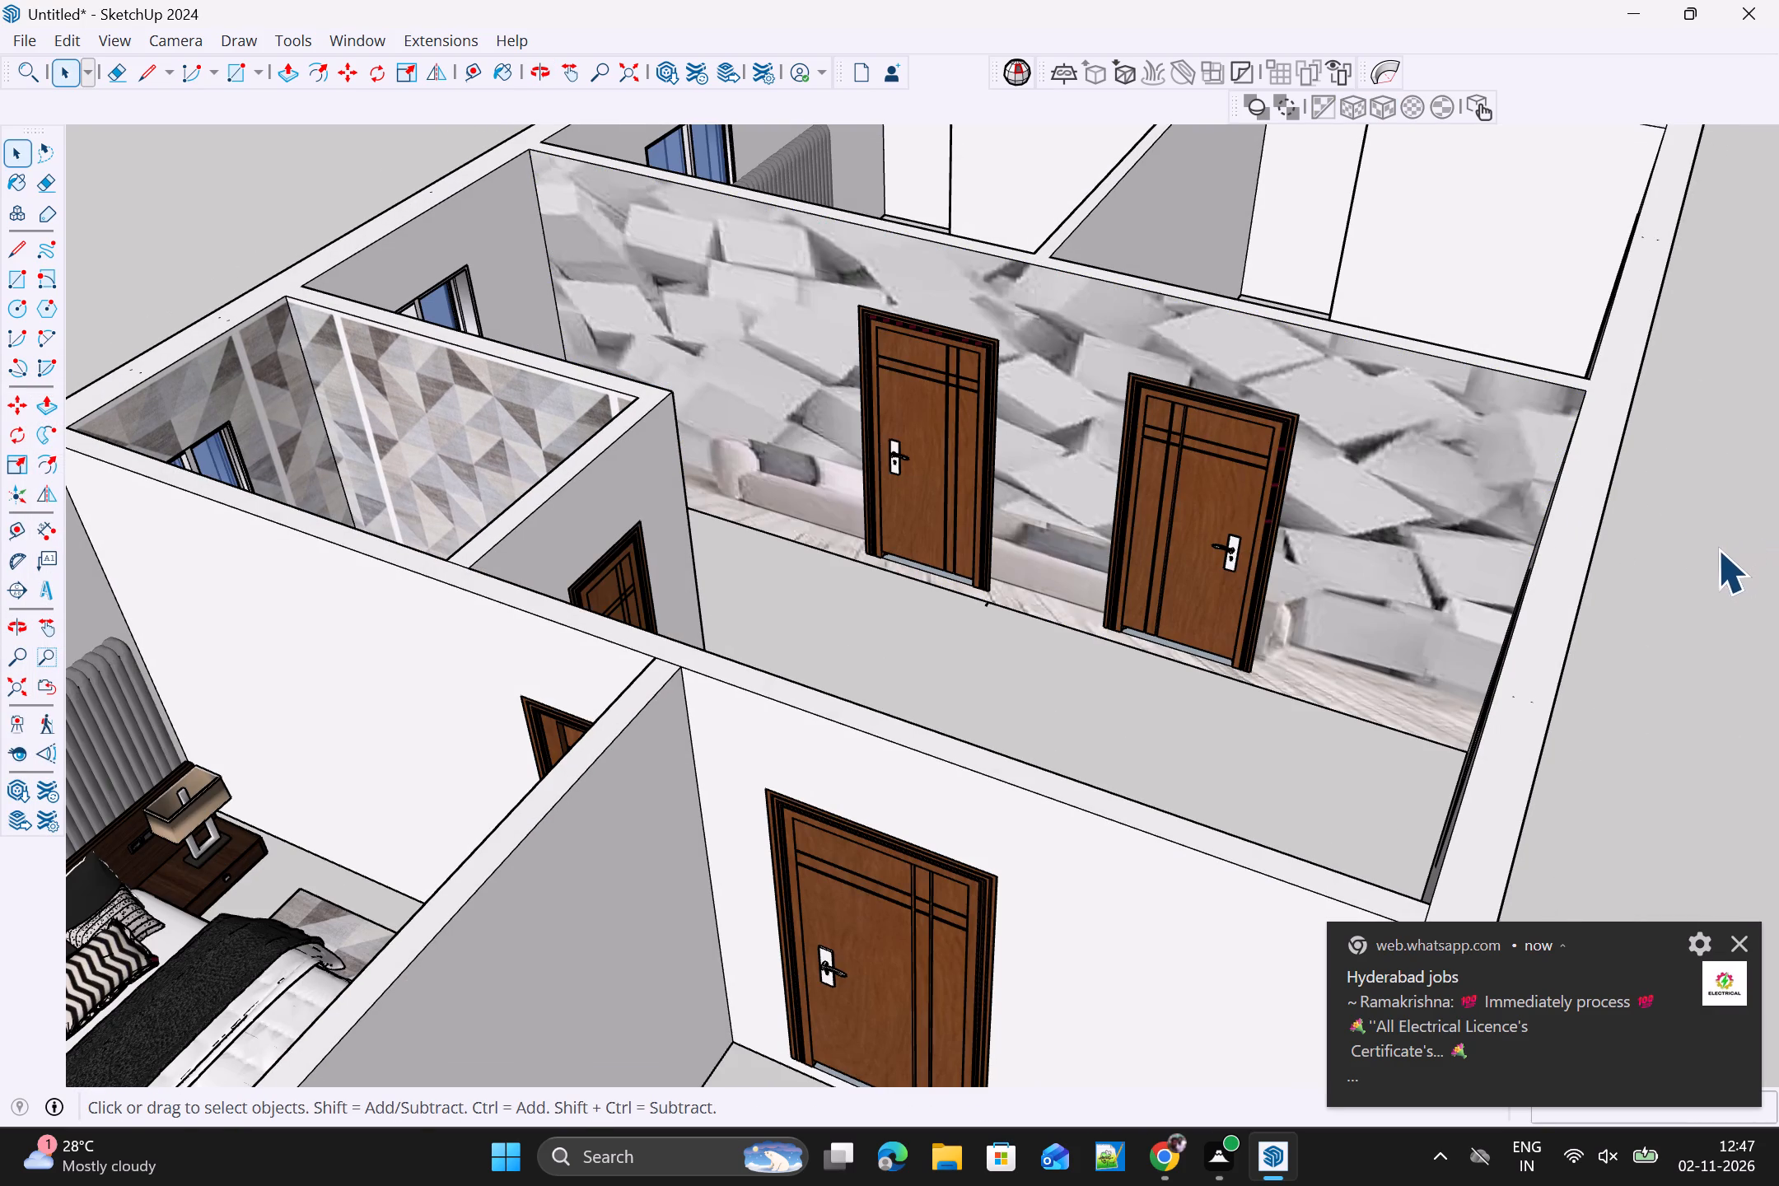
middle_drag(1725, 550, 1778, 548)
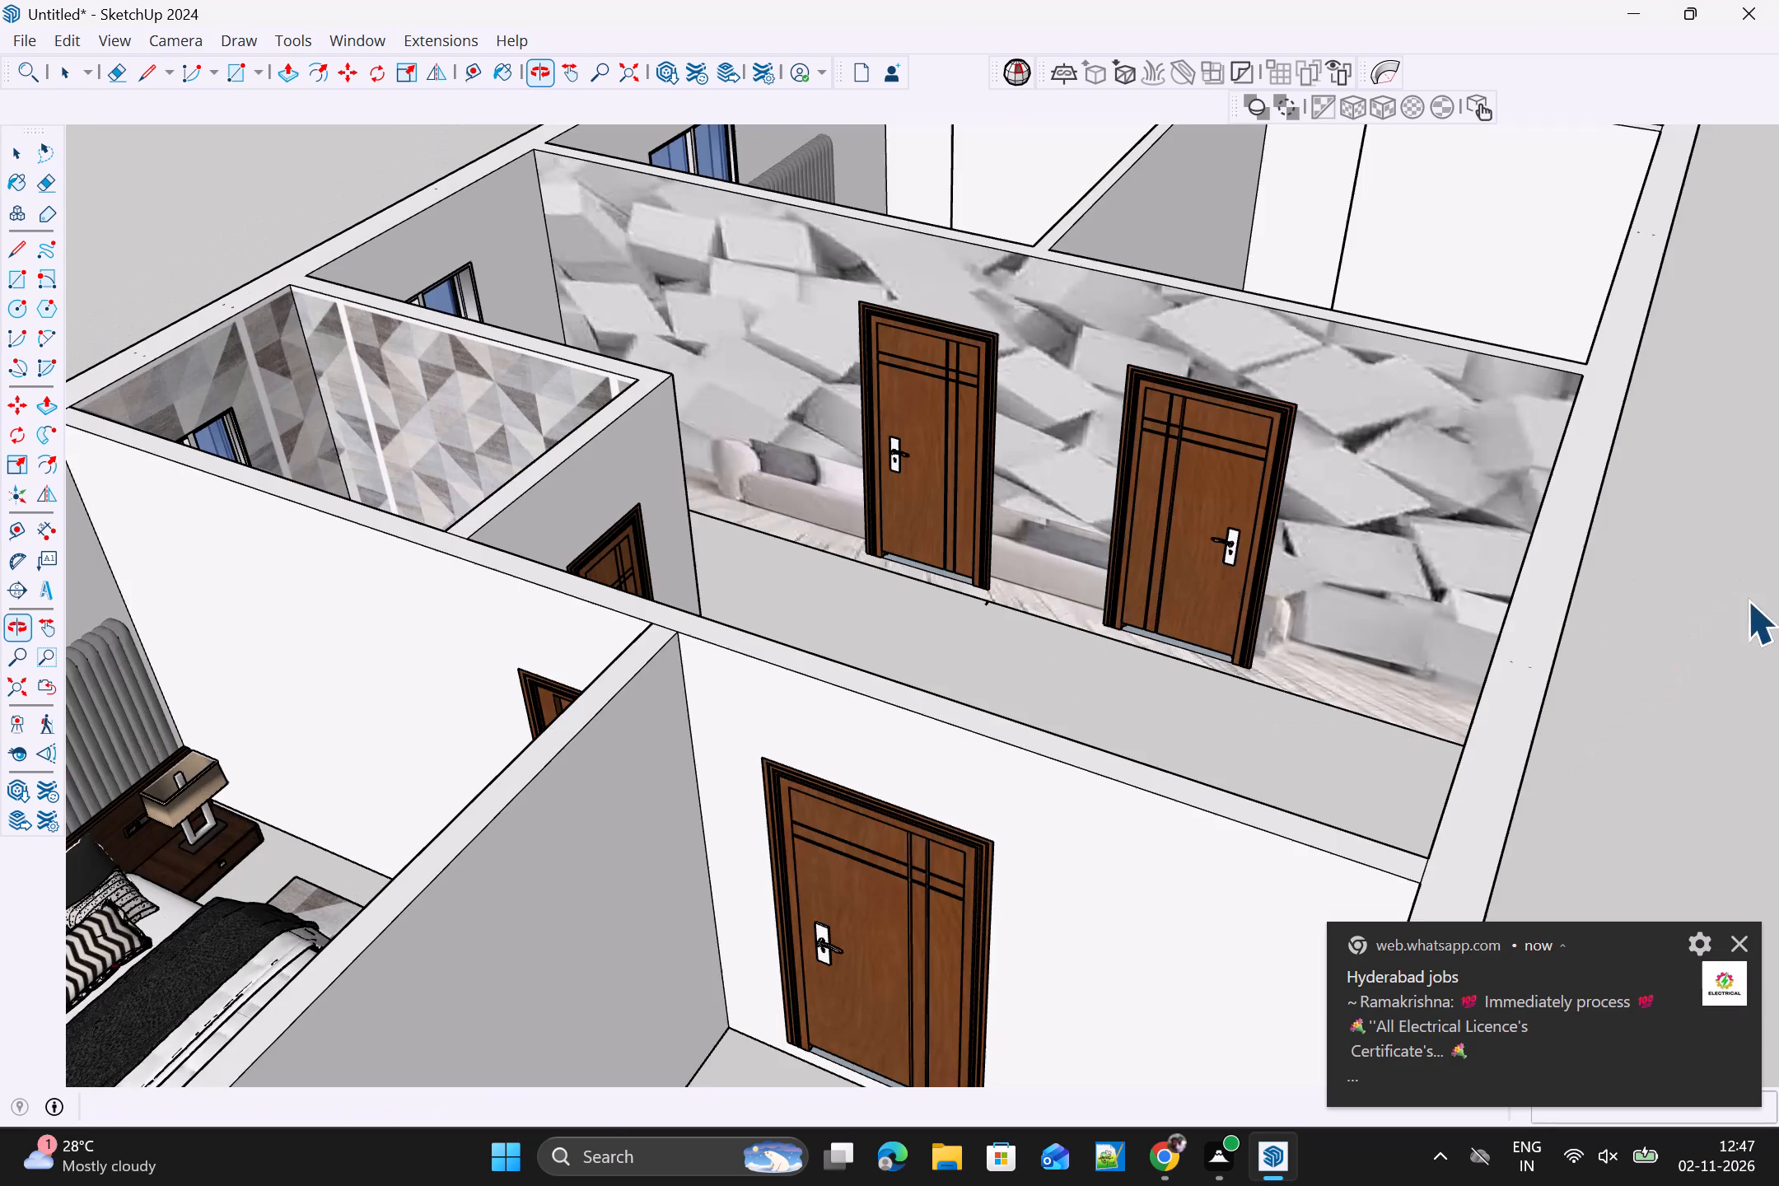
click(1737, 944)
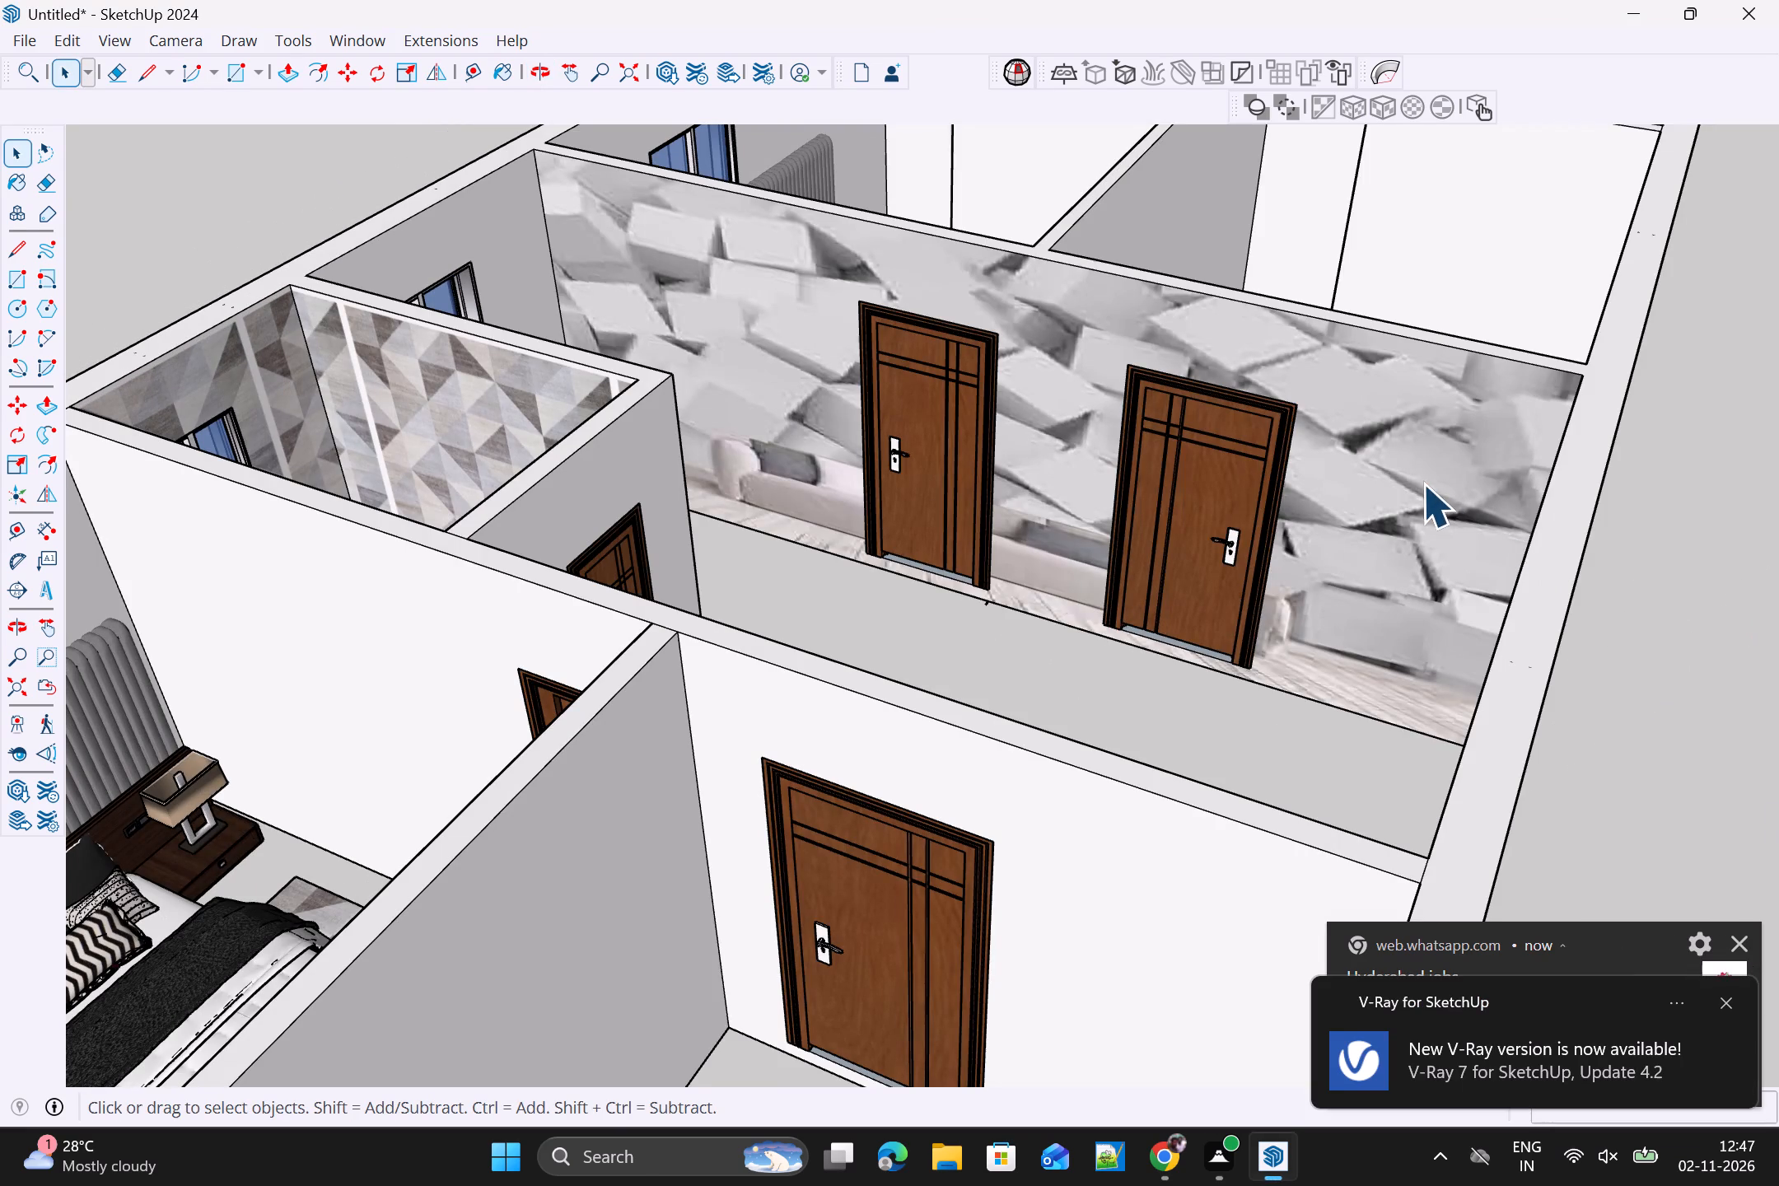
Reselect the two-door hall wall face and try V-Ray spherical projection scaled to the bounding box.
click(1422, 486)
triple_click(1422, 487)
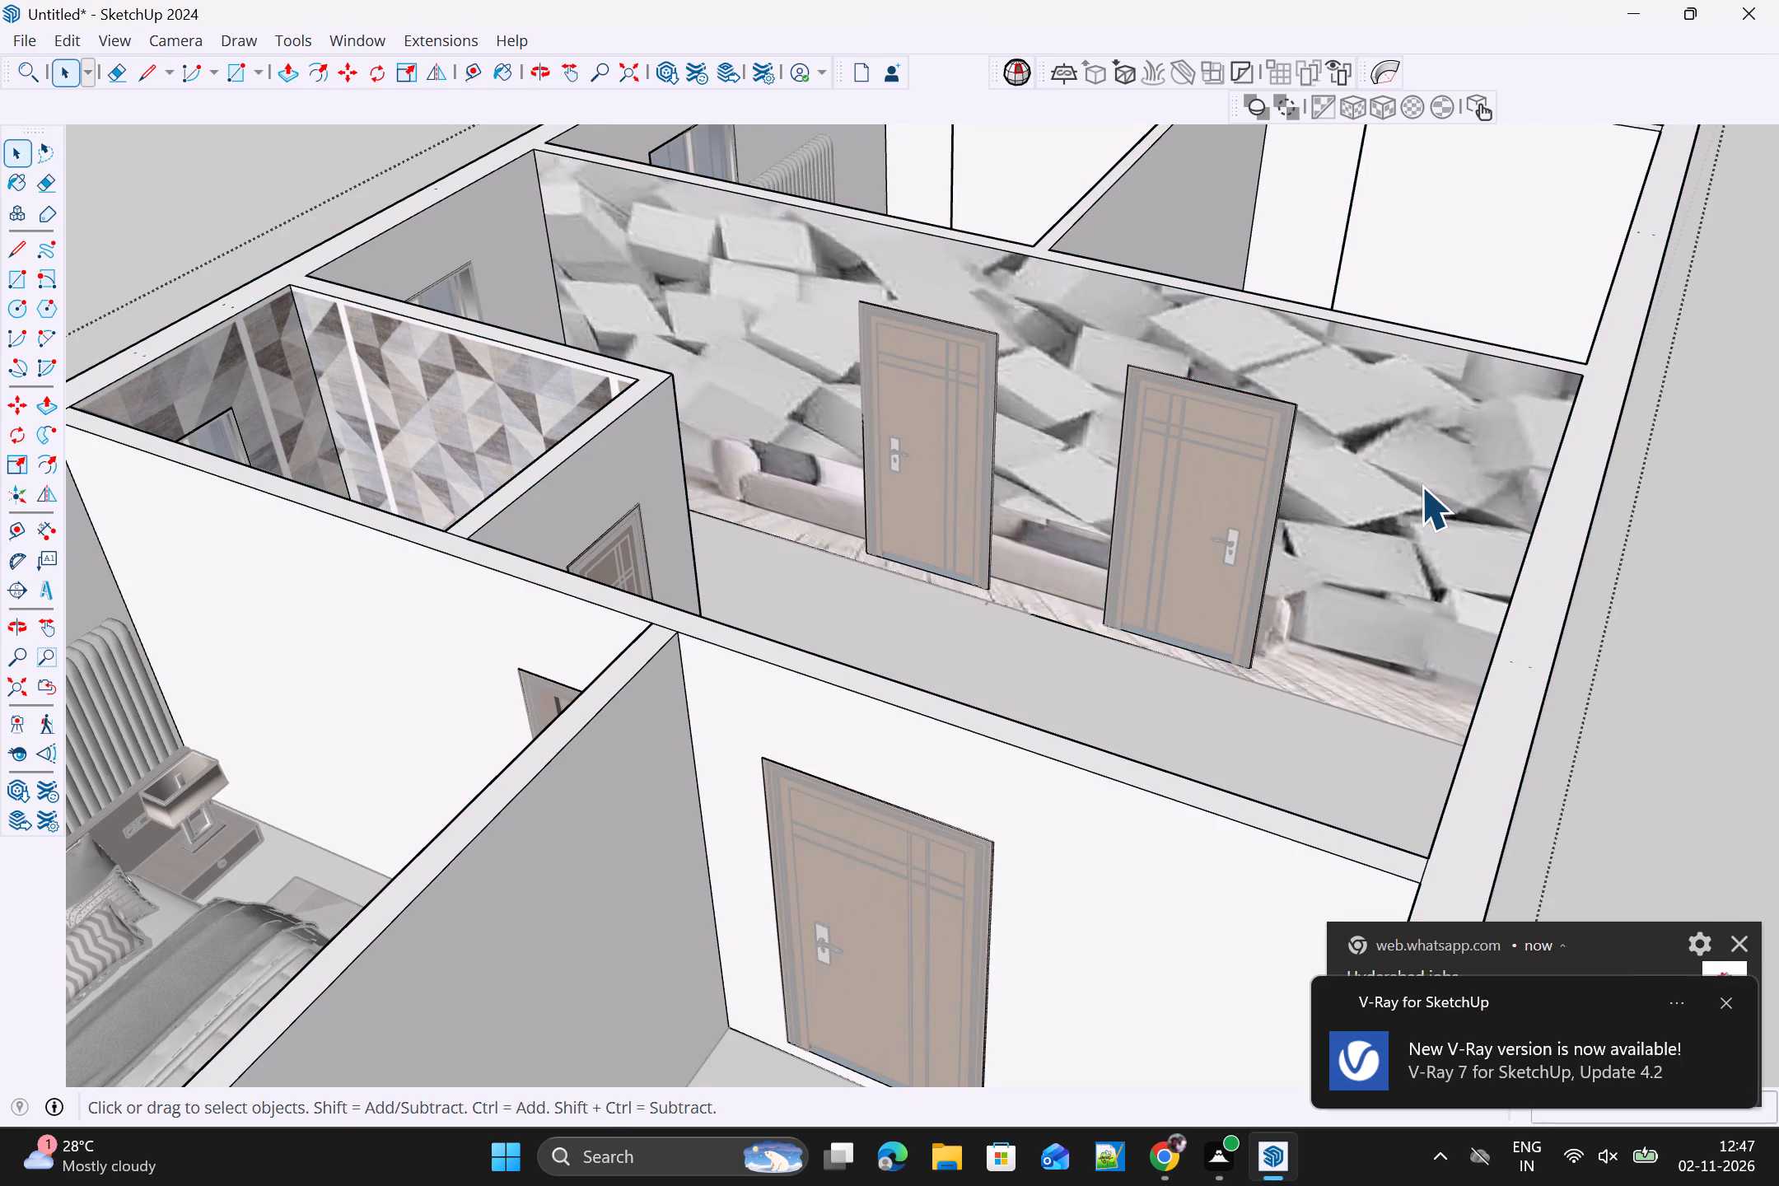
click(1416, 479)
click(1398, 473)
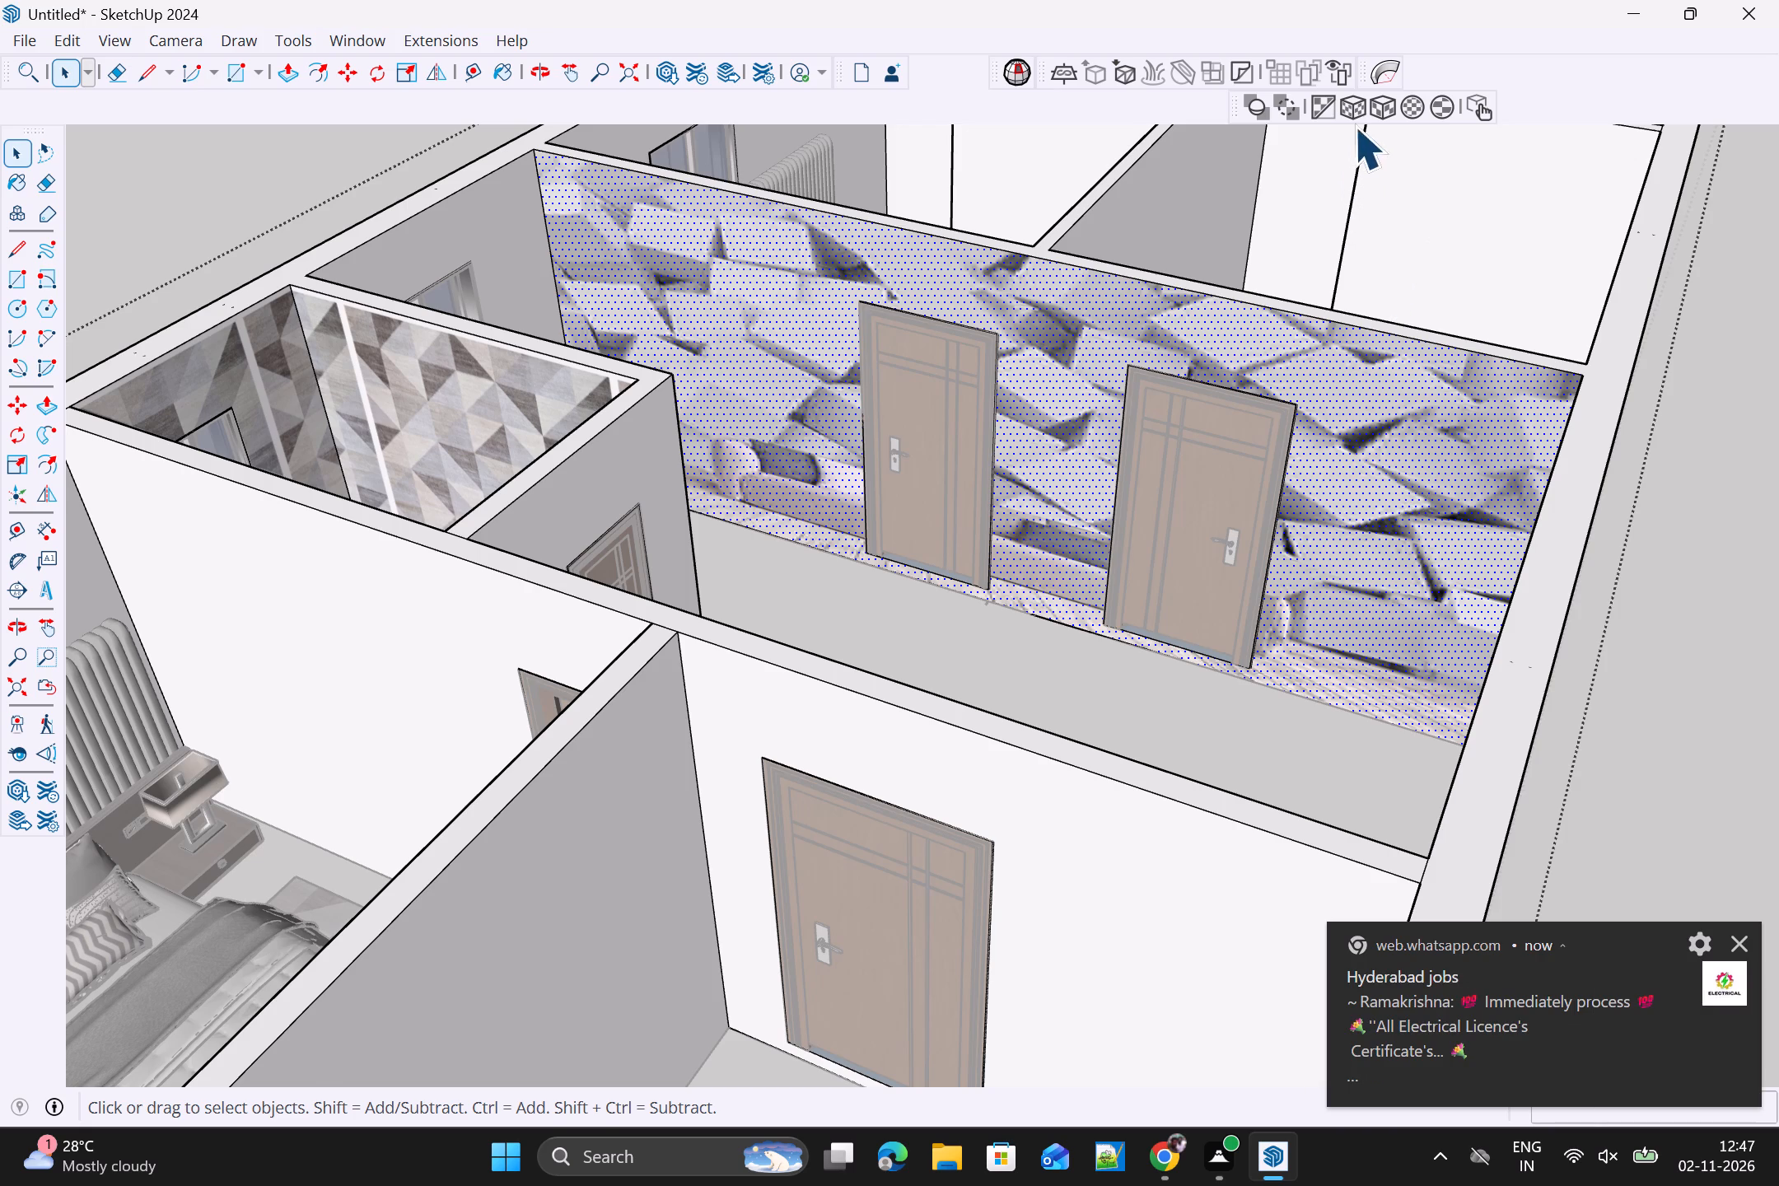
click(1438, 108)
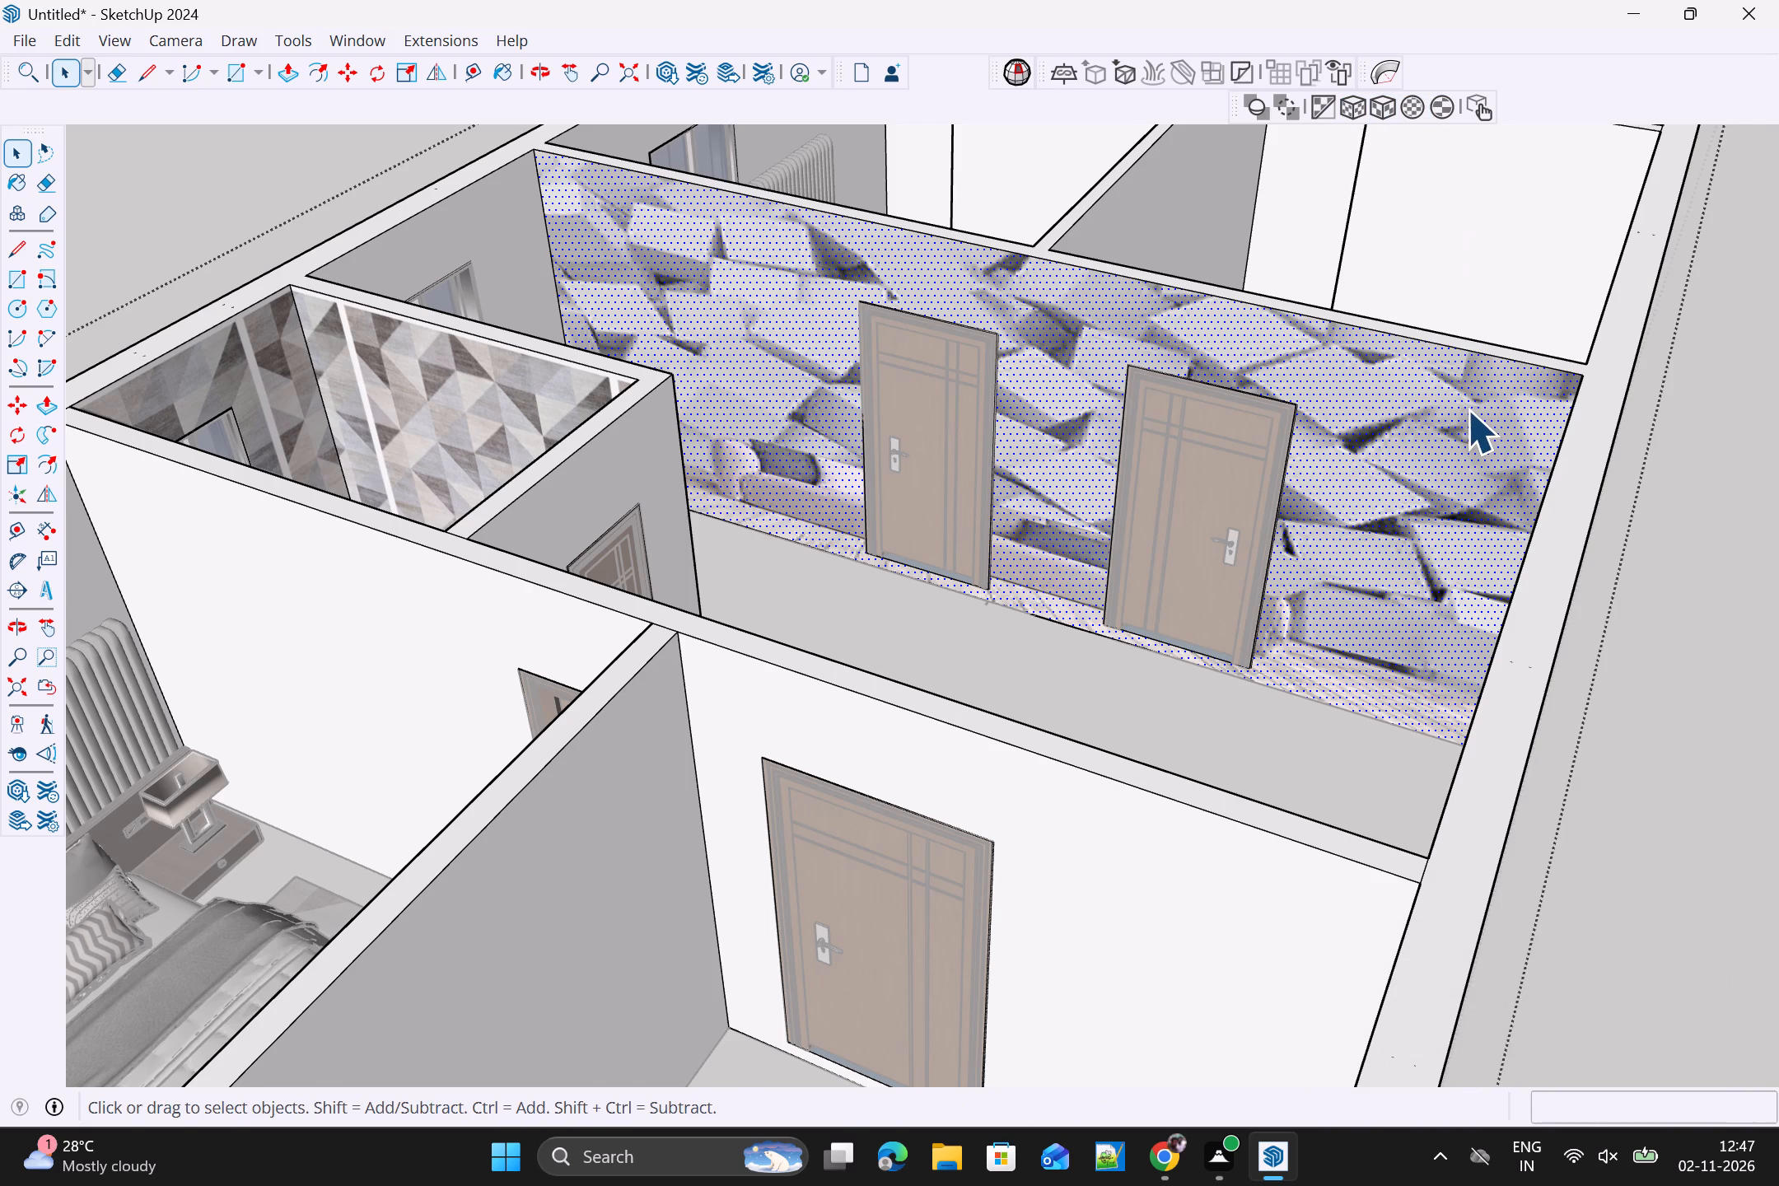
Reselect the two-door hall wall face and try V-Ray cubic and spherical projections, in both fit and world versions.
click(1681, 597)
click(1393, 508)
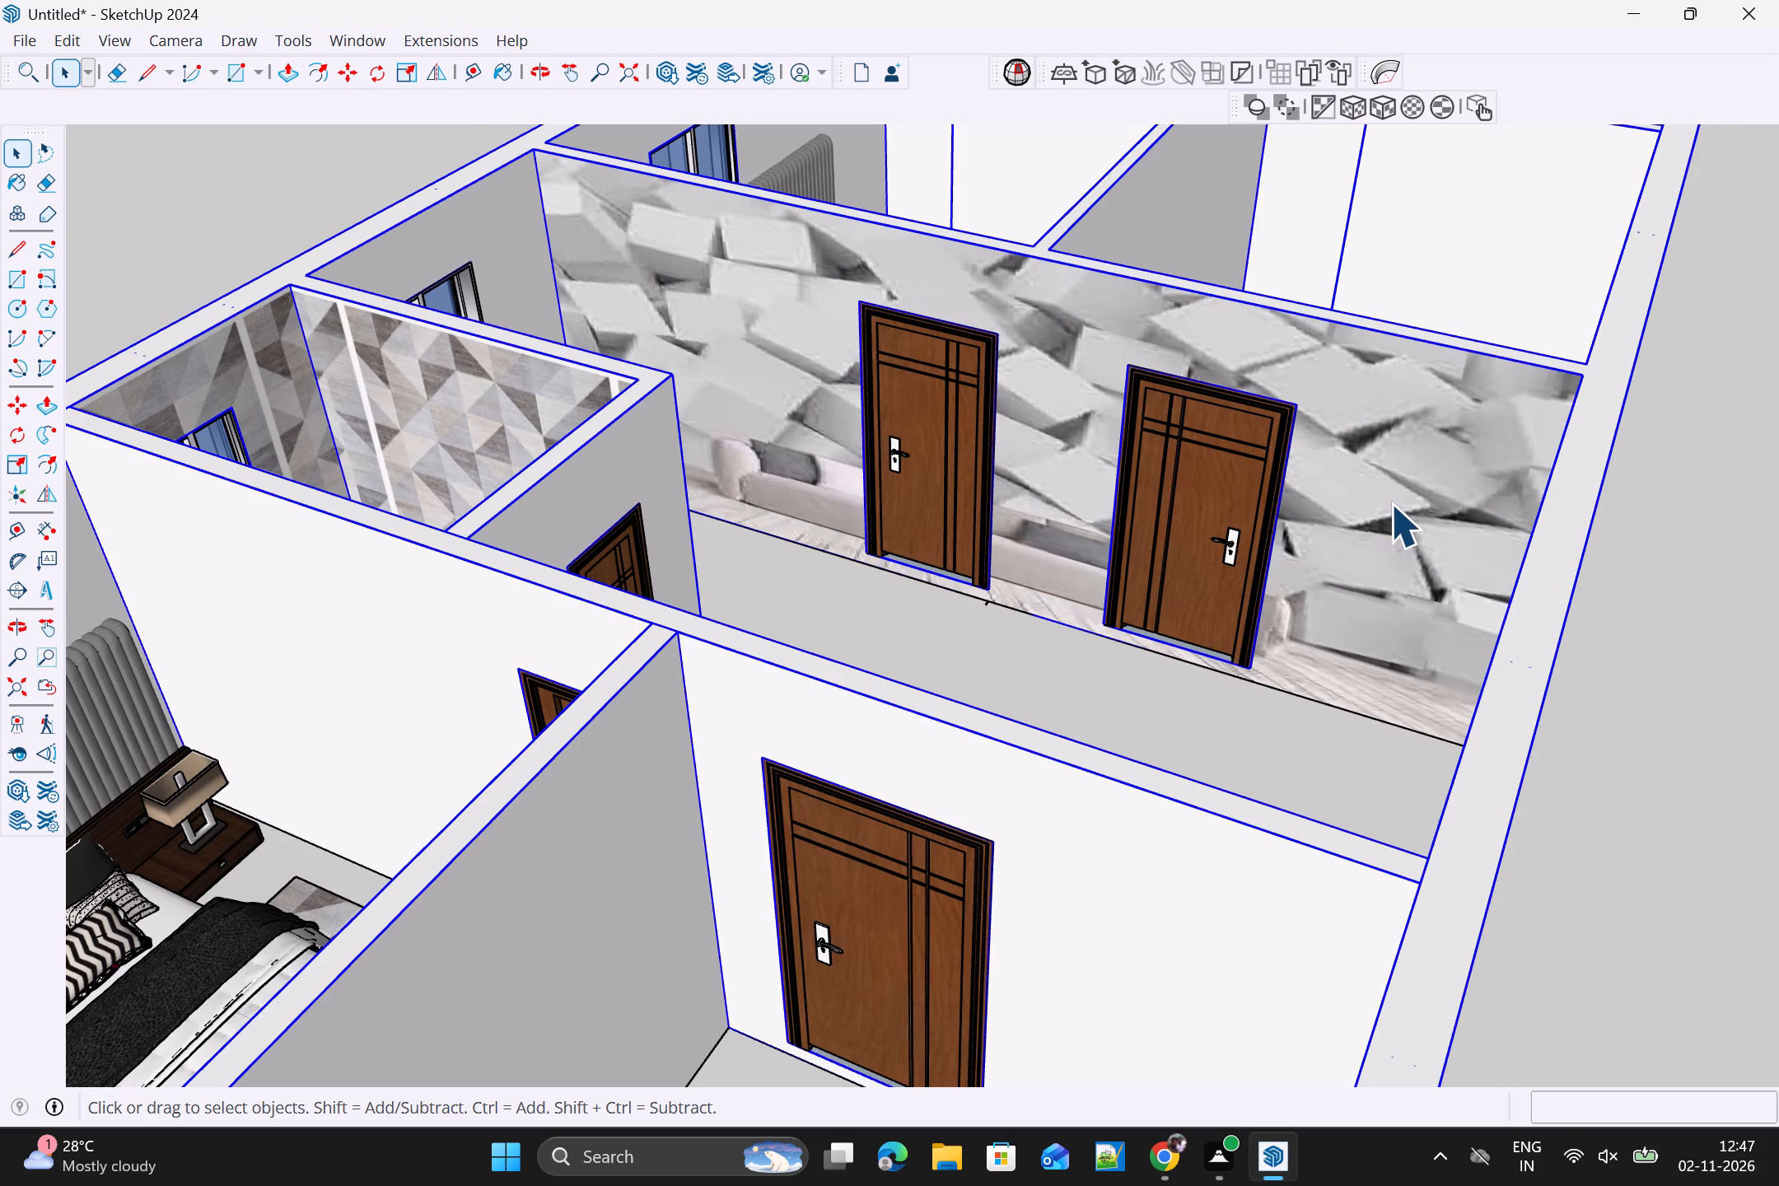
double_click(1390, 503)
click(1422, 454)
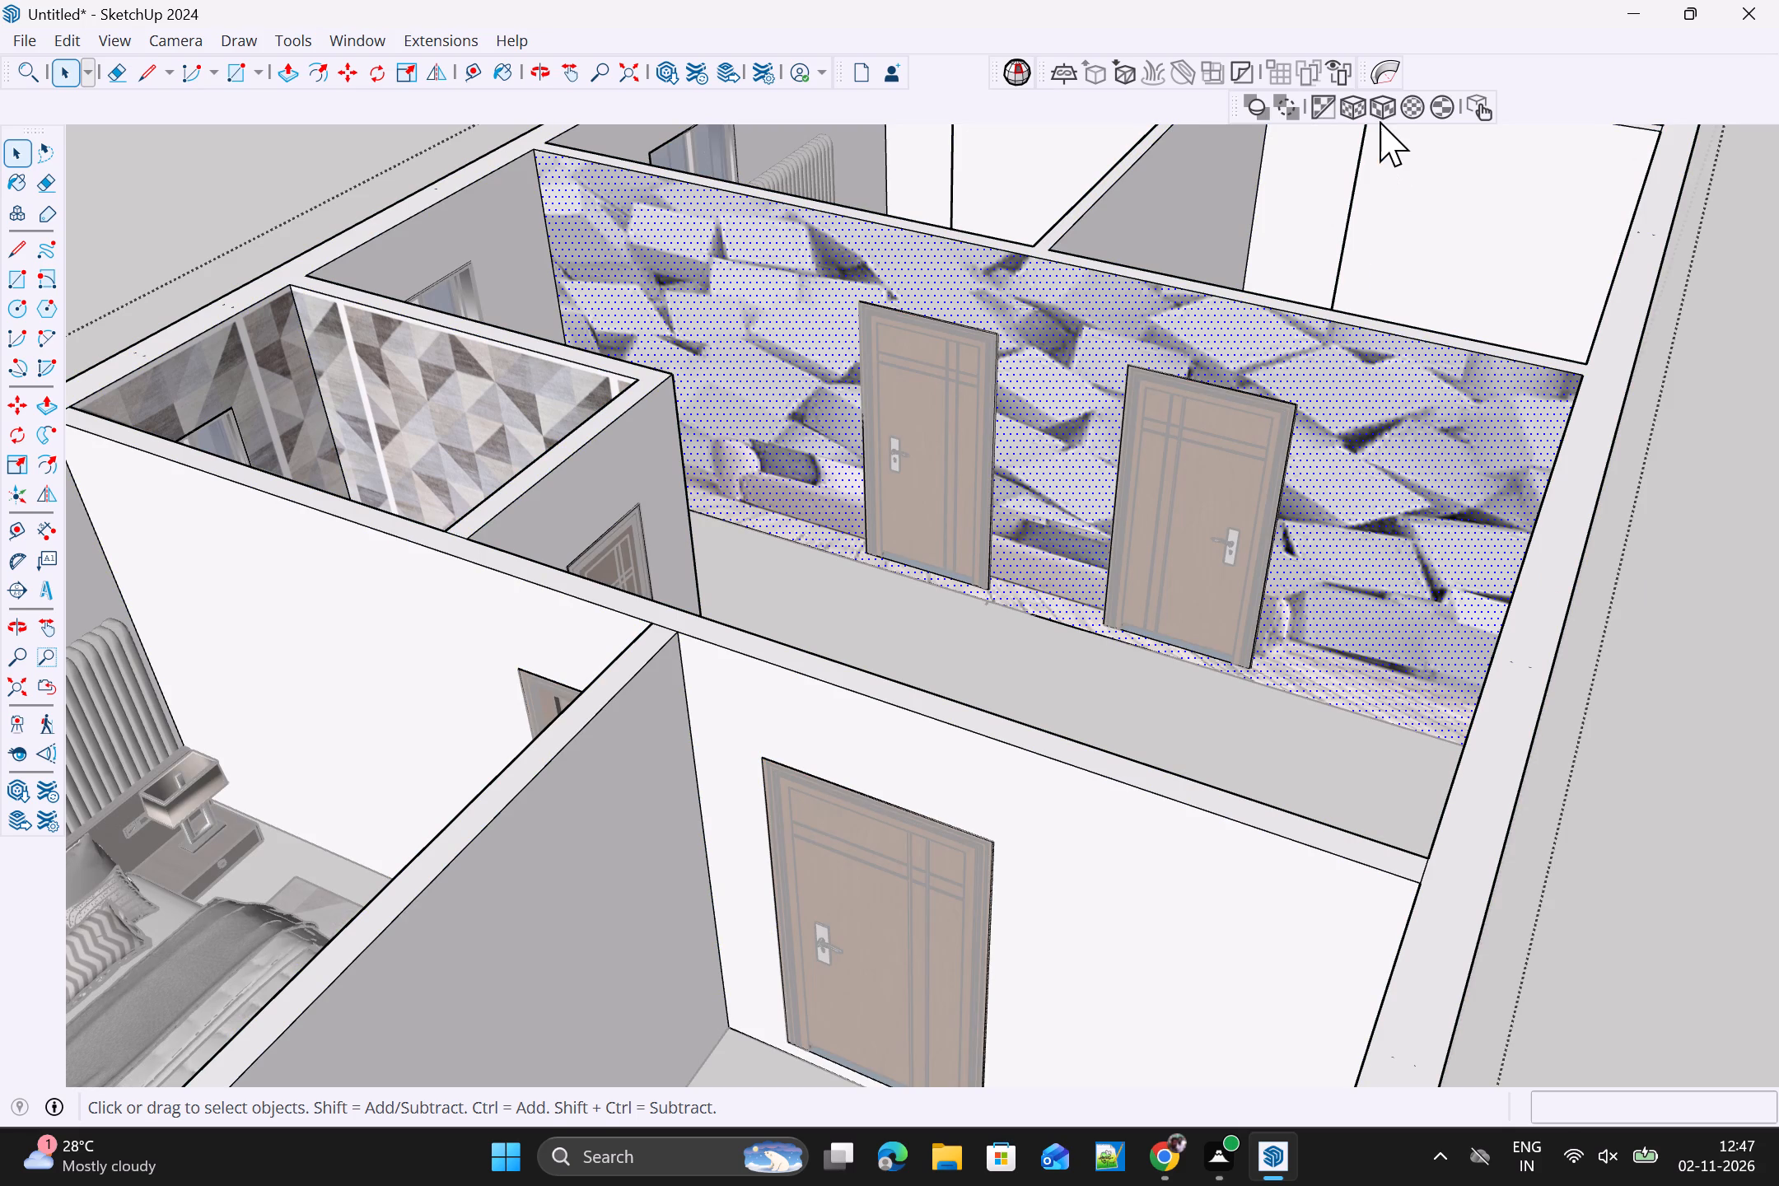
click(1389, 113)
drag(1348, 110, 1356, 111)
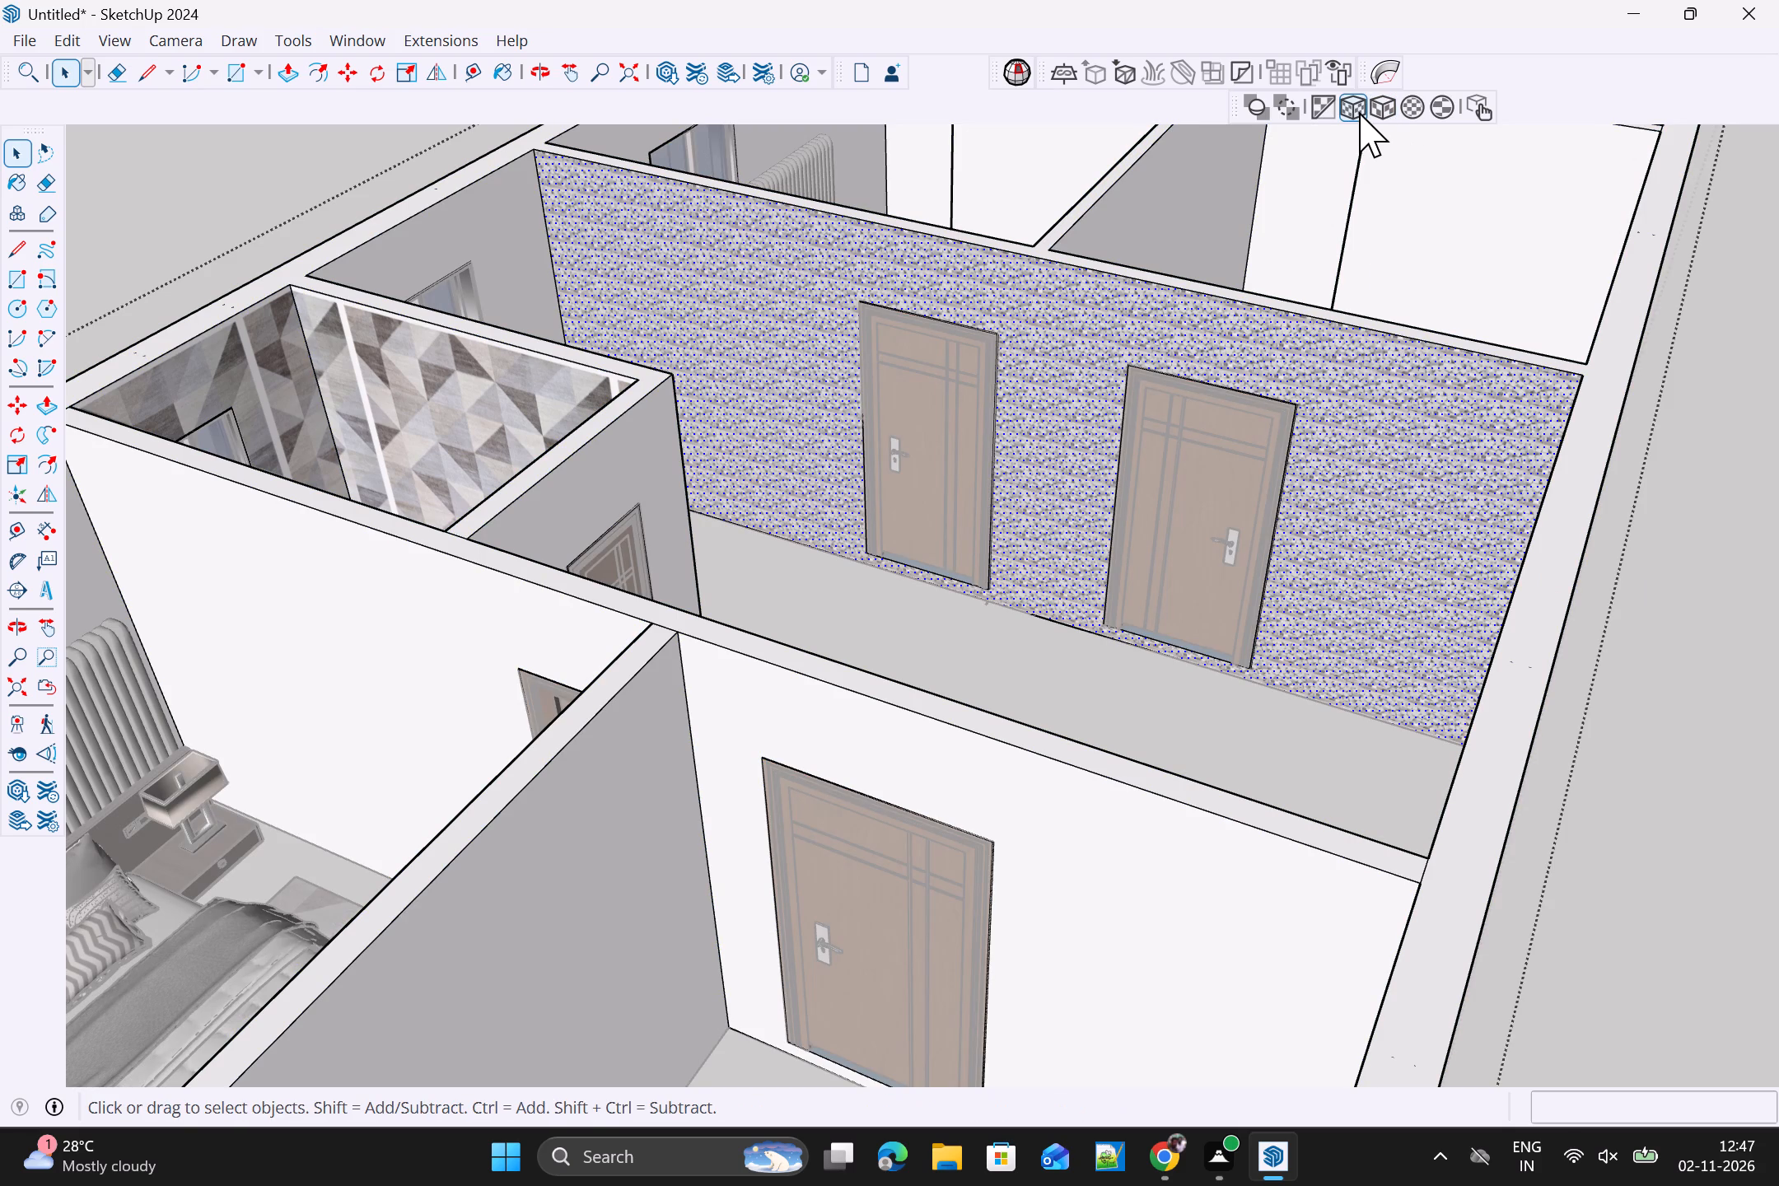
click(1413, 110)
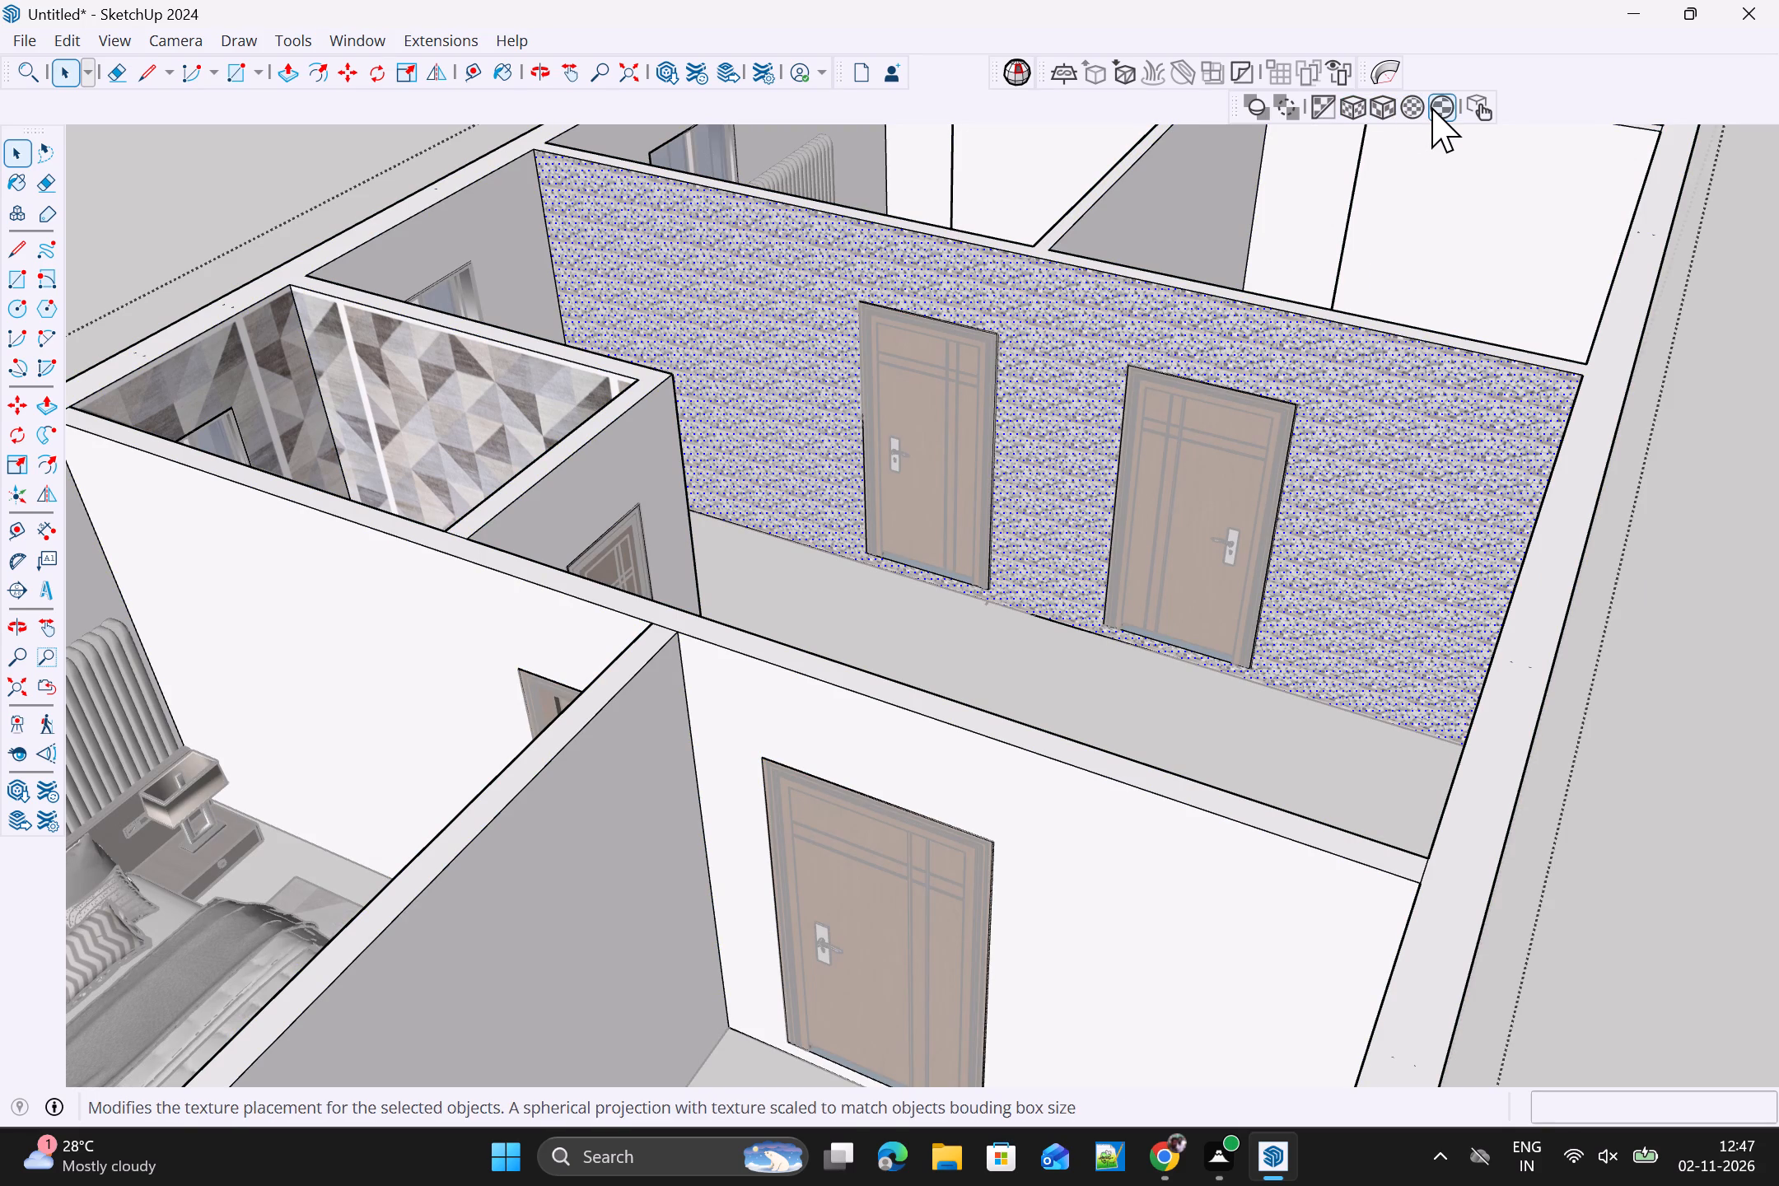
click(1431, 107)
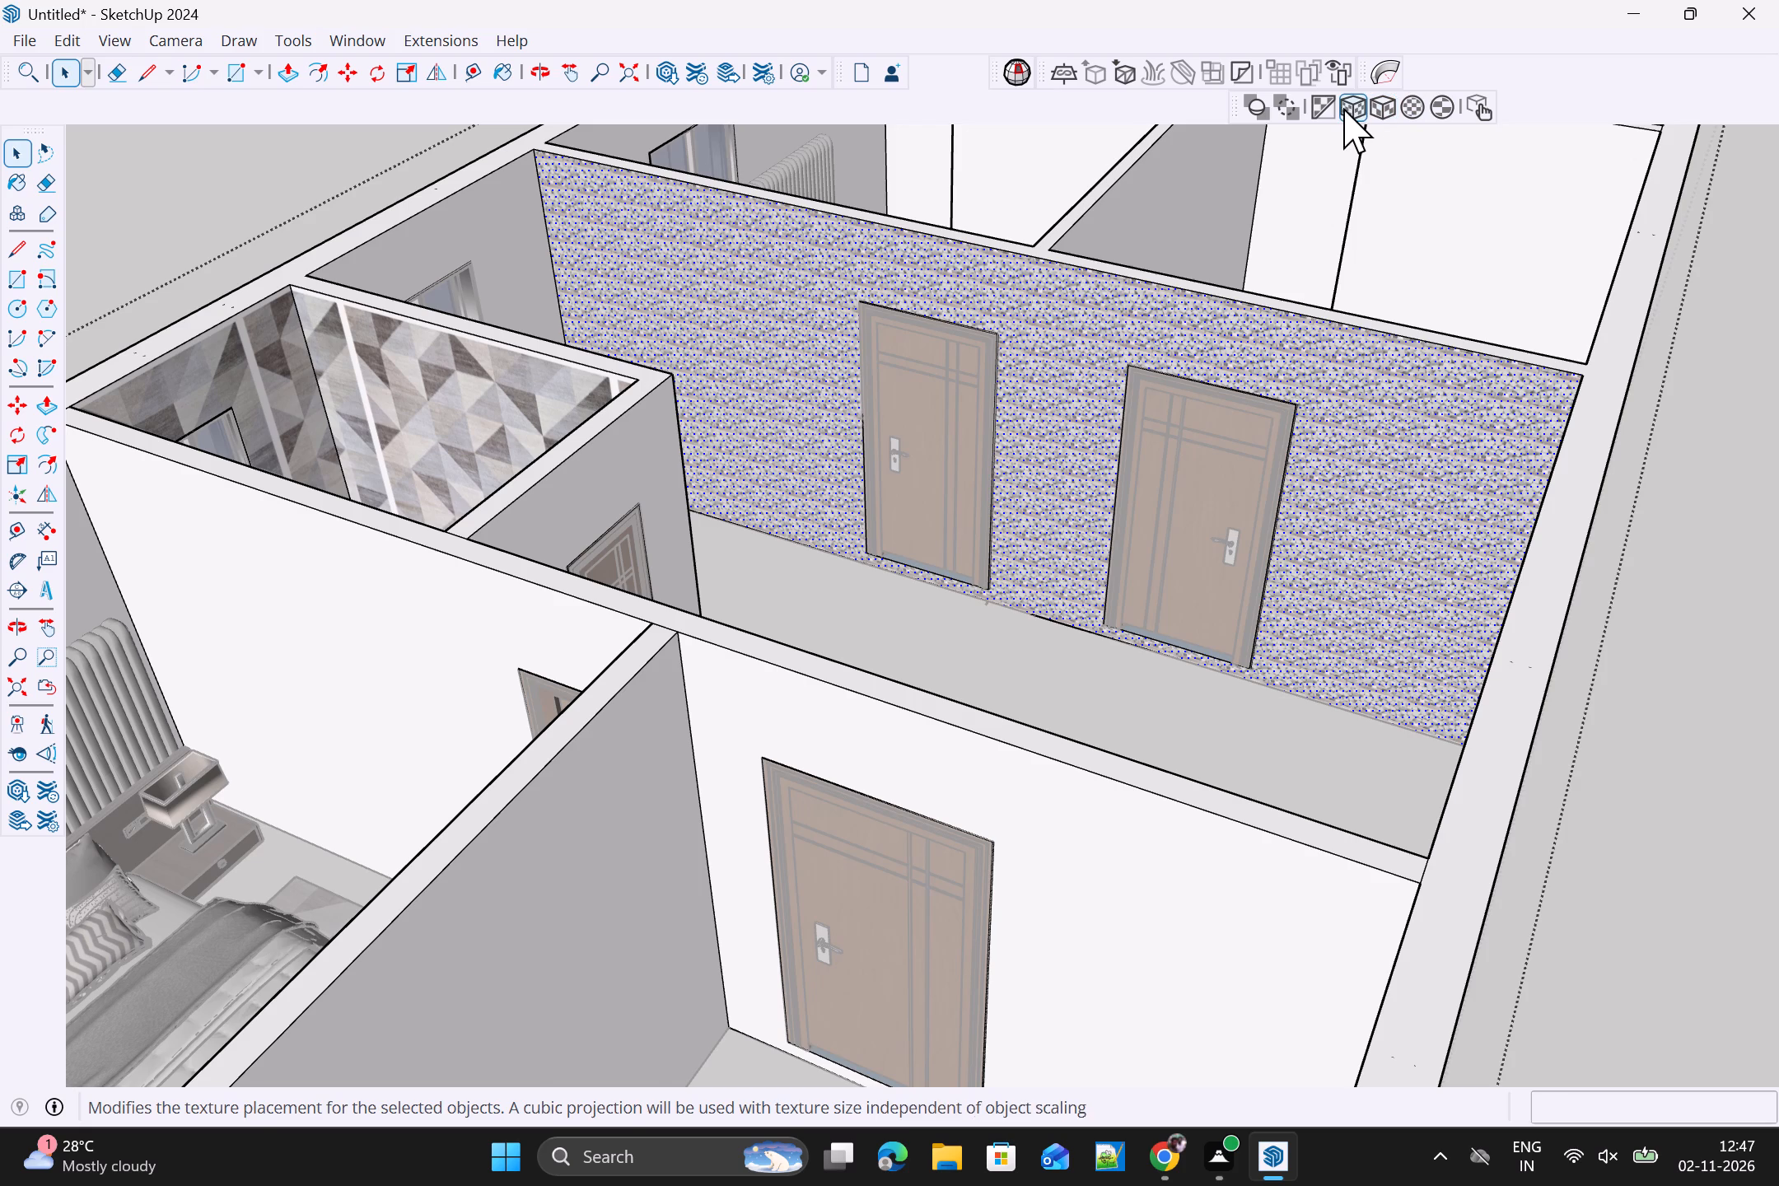
Remove the stone material from the two-door hall wall face and leave the house walls group.
click(1332, 108)
click(1389, 113)
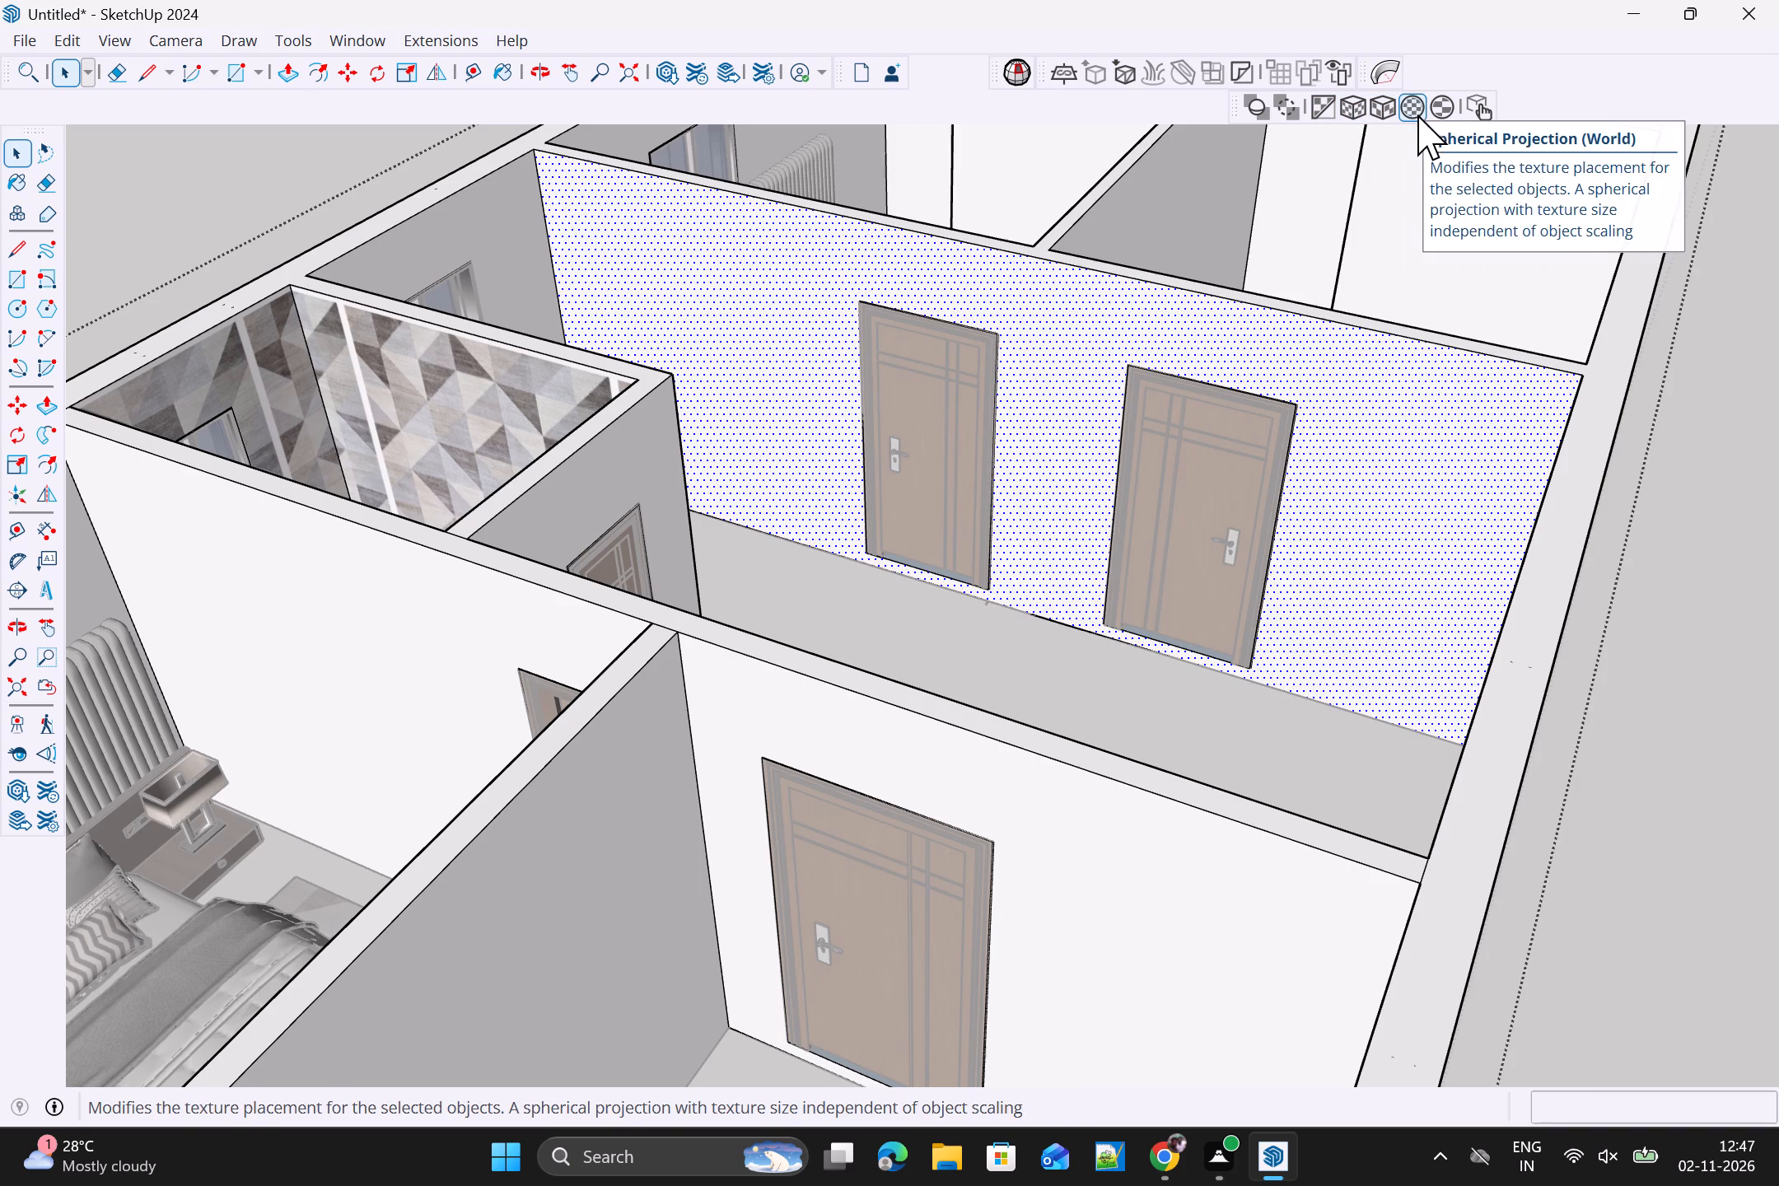
drag(1711, 755, 1706, 745)
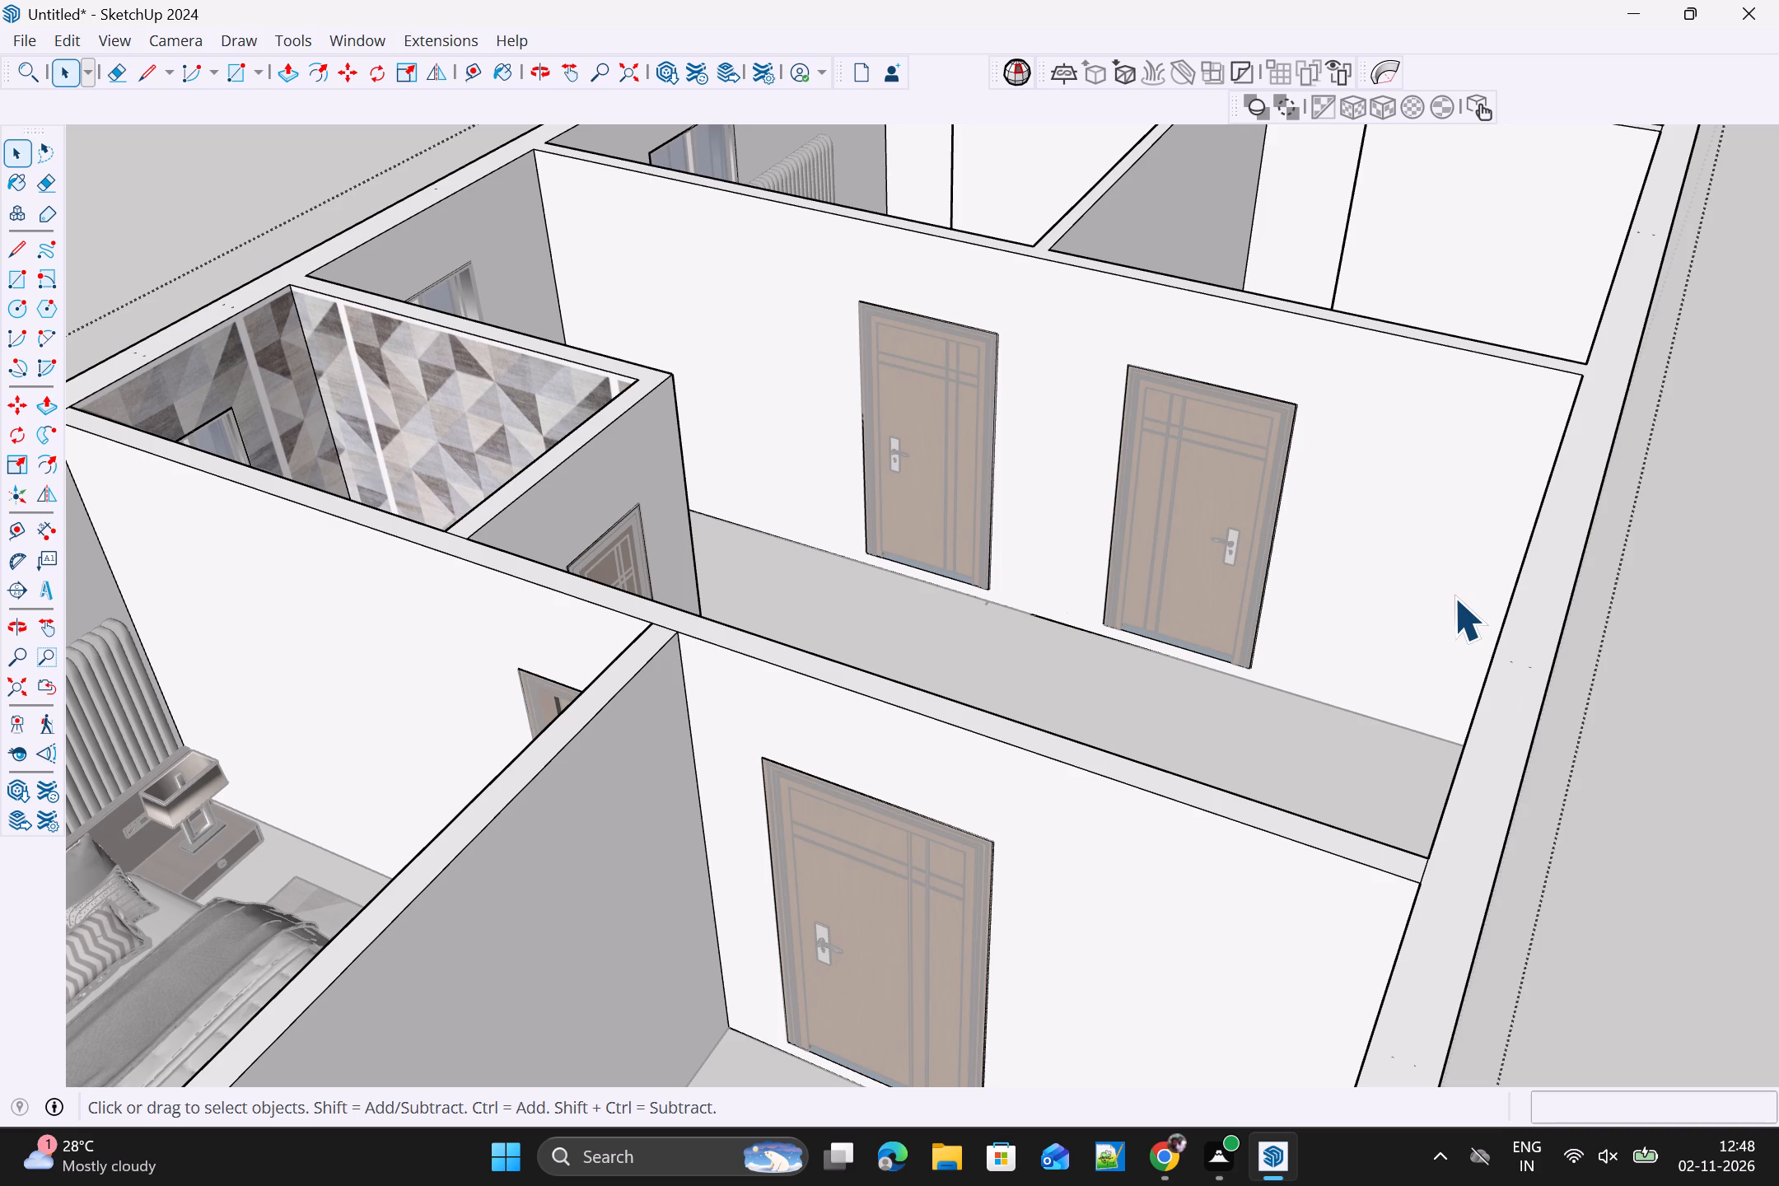
scroll(1342, 563, down, 1)
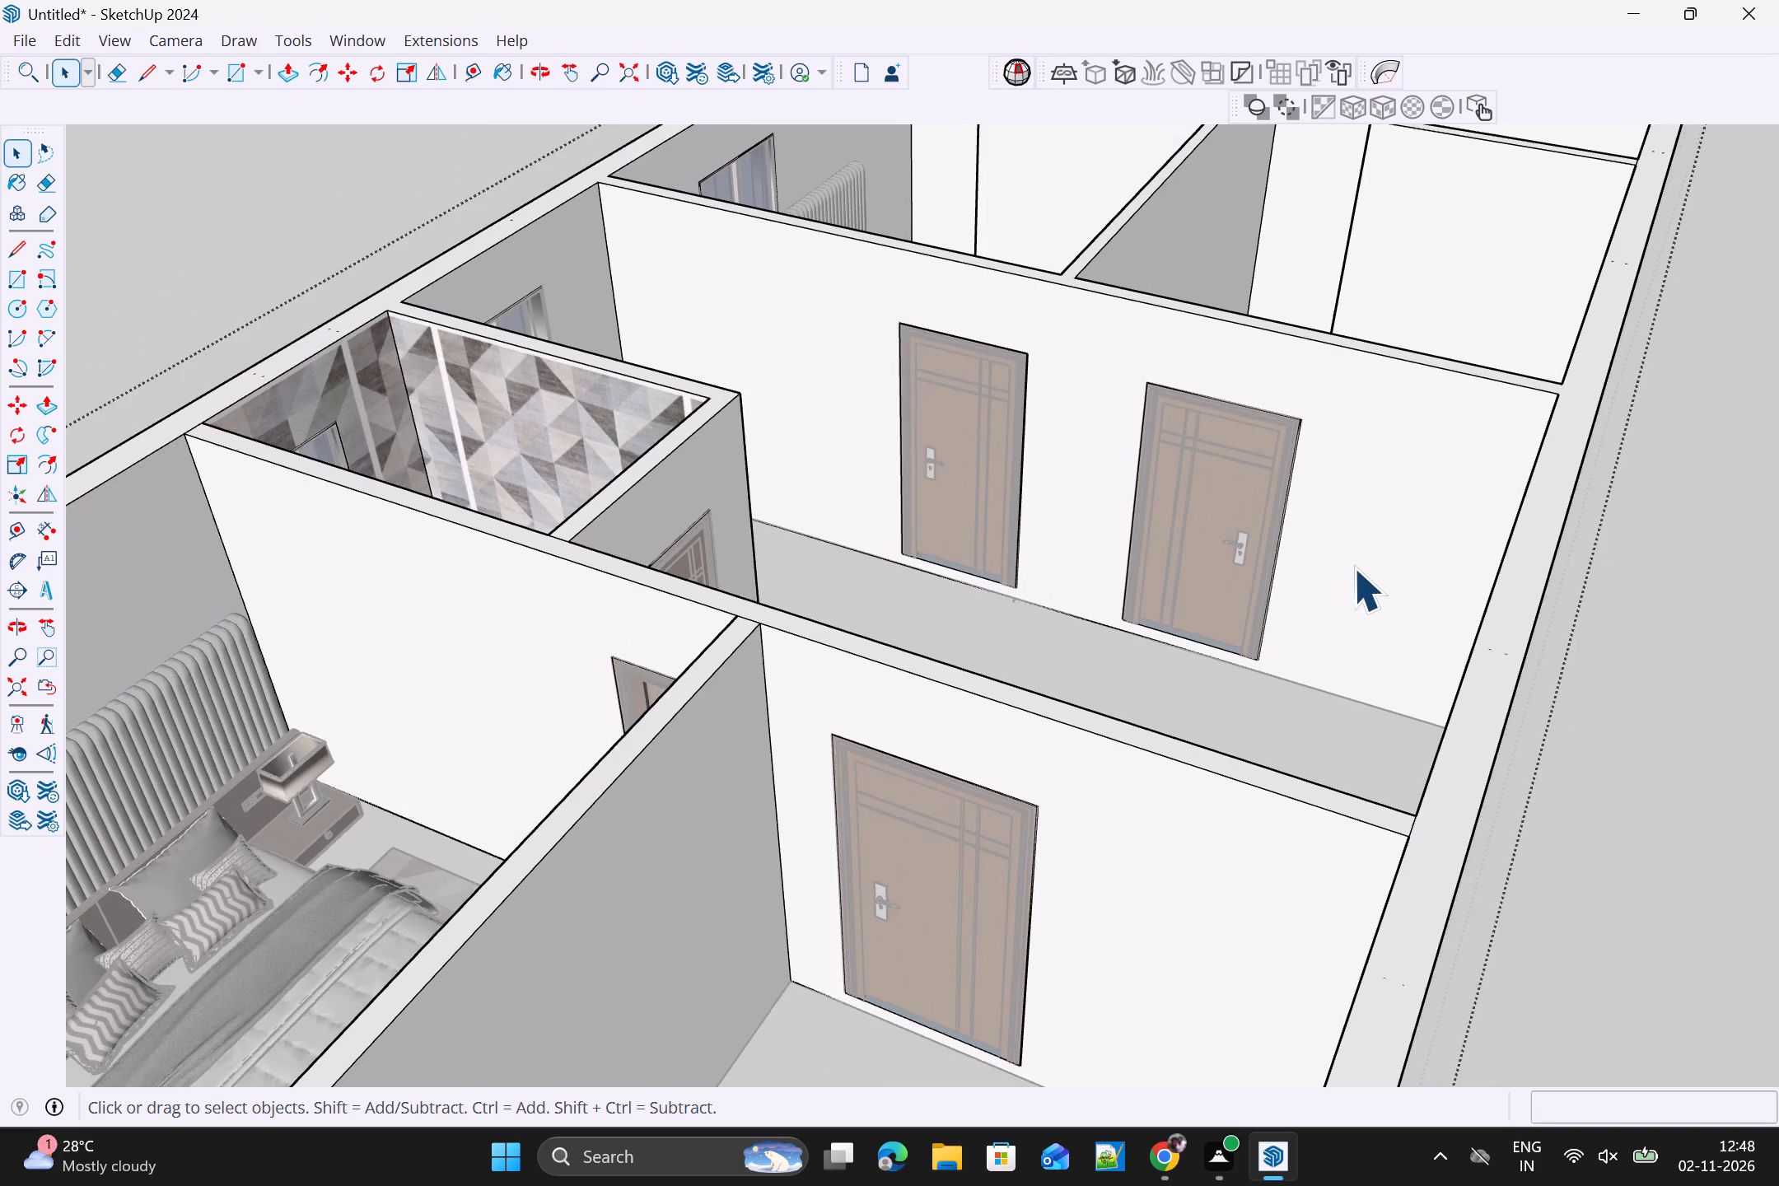
scroll(1353, 567, down, 2)
click(1699, 691)
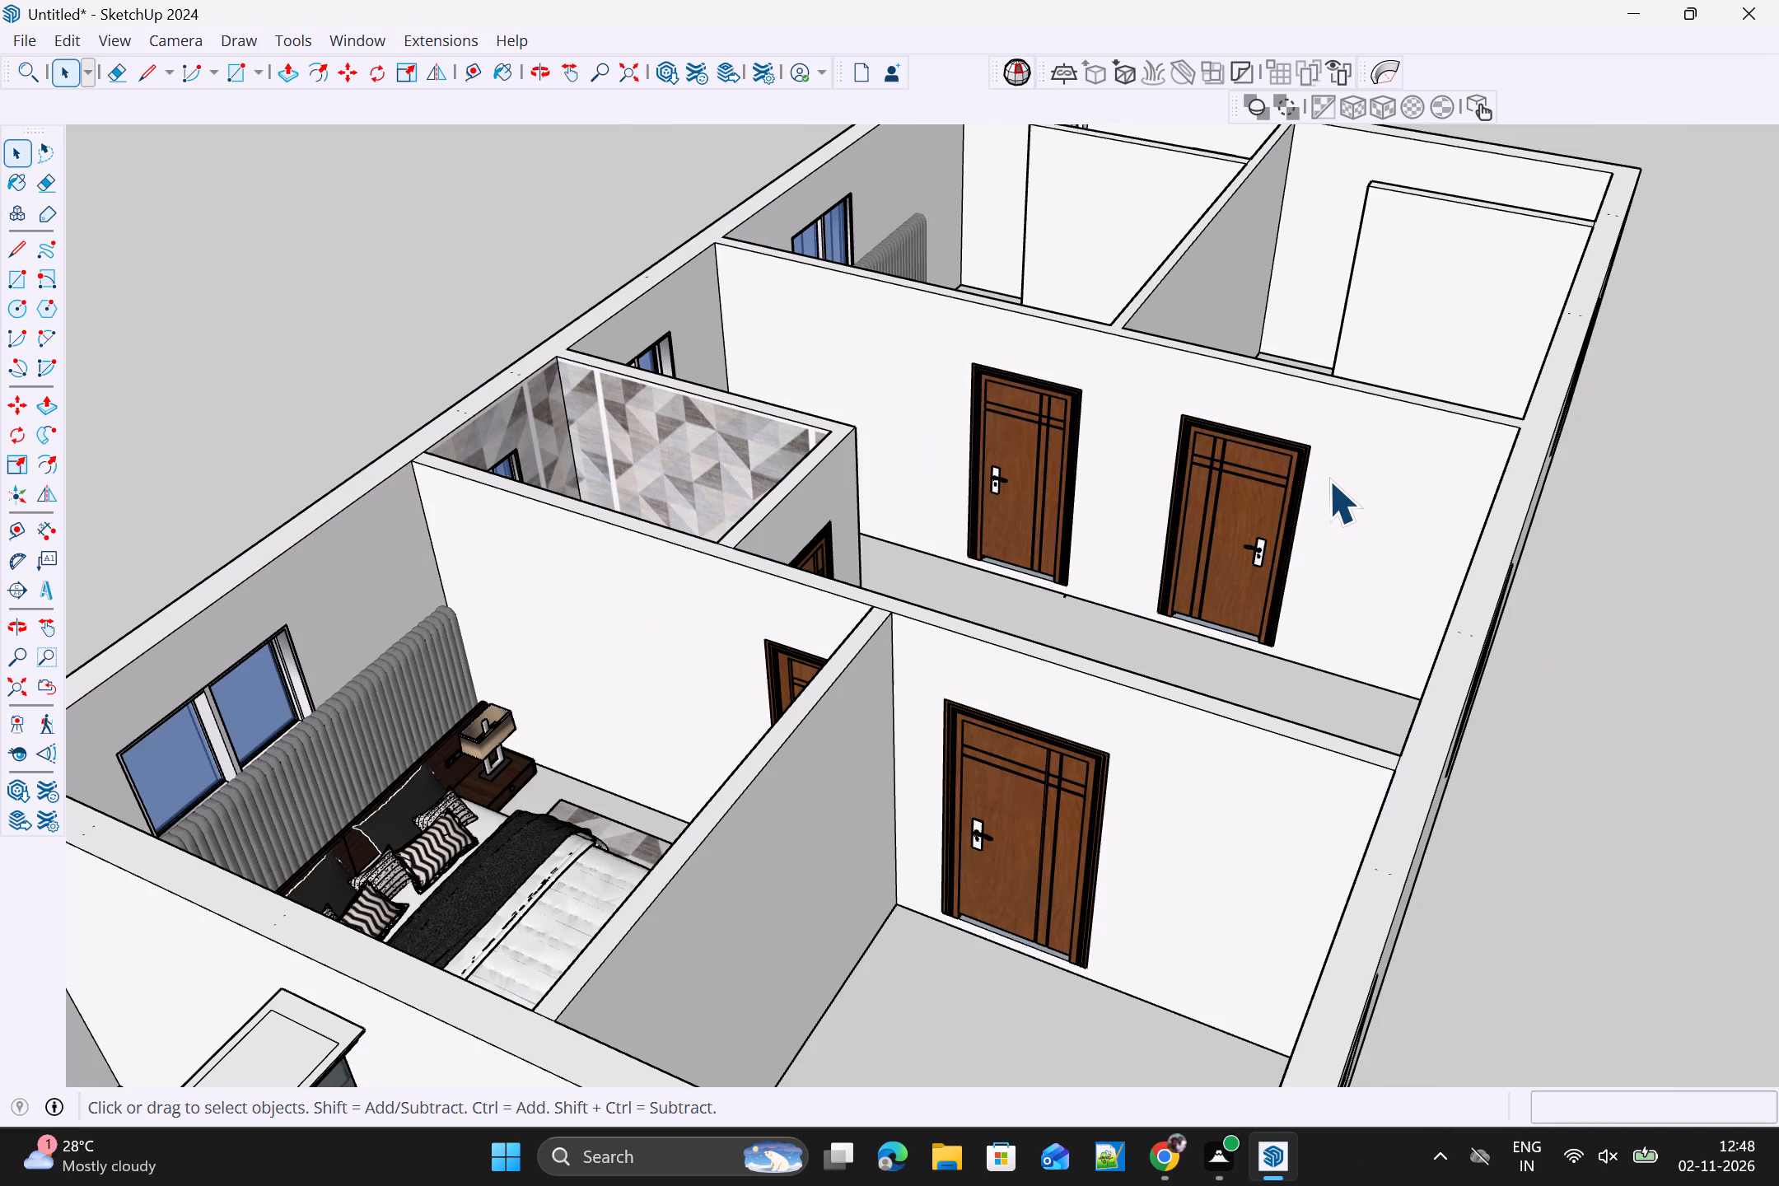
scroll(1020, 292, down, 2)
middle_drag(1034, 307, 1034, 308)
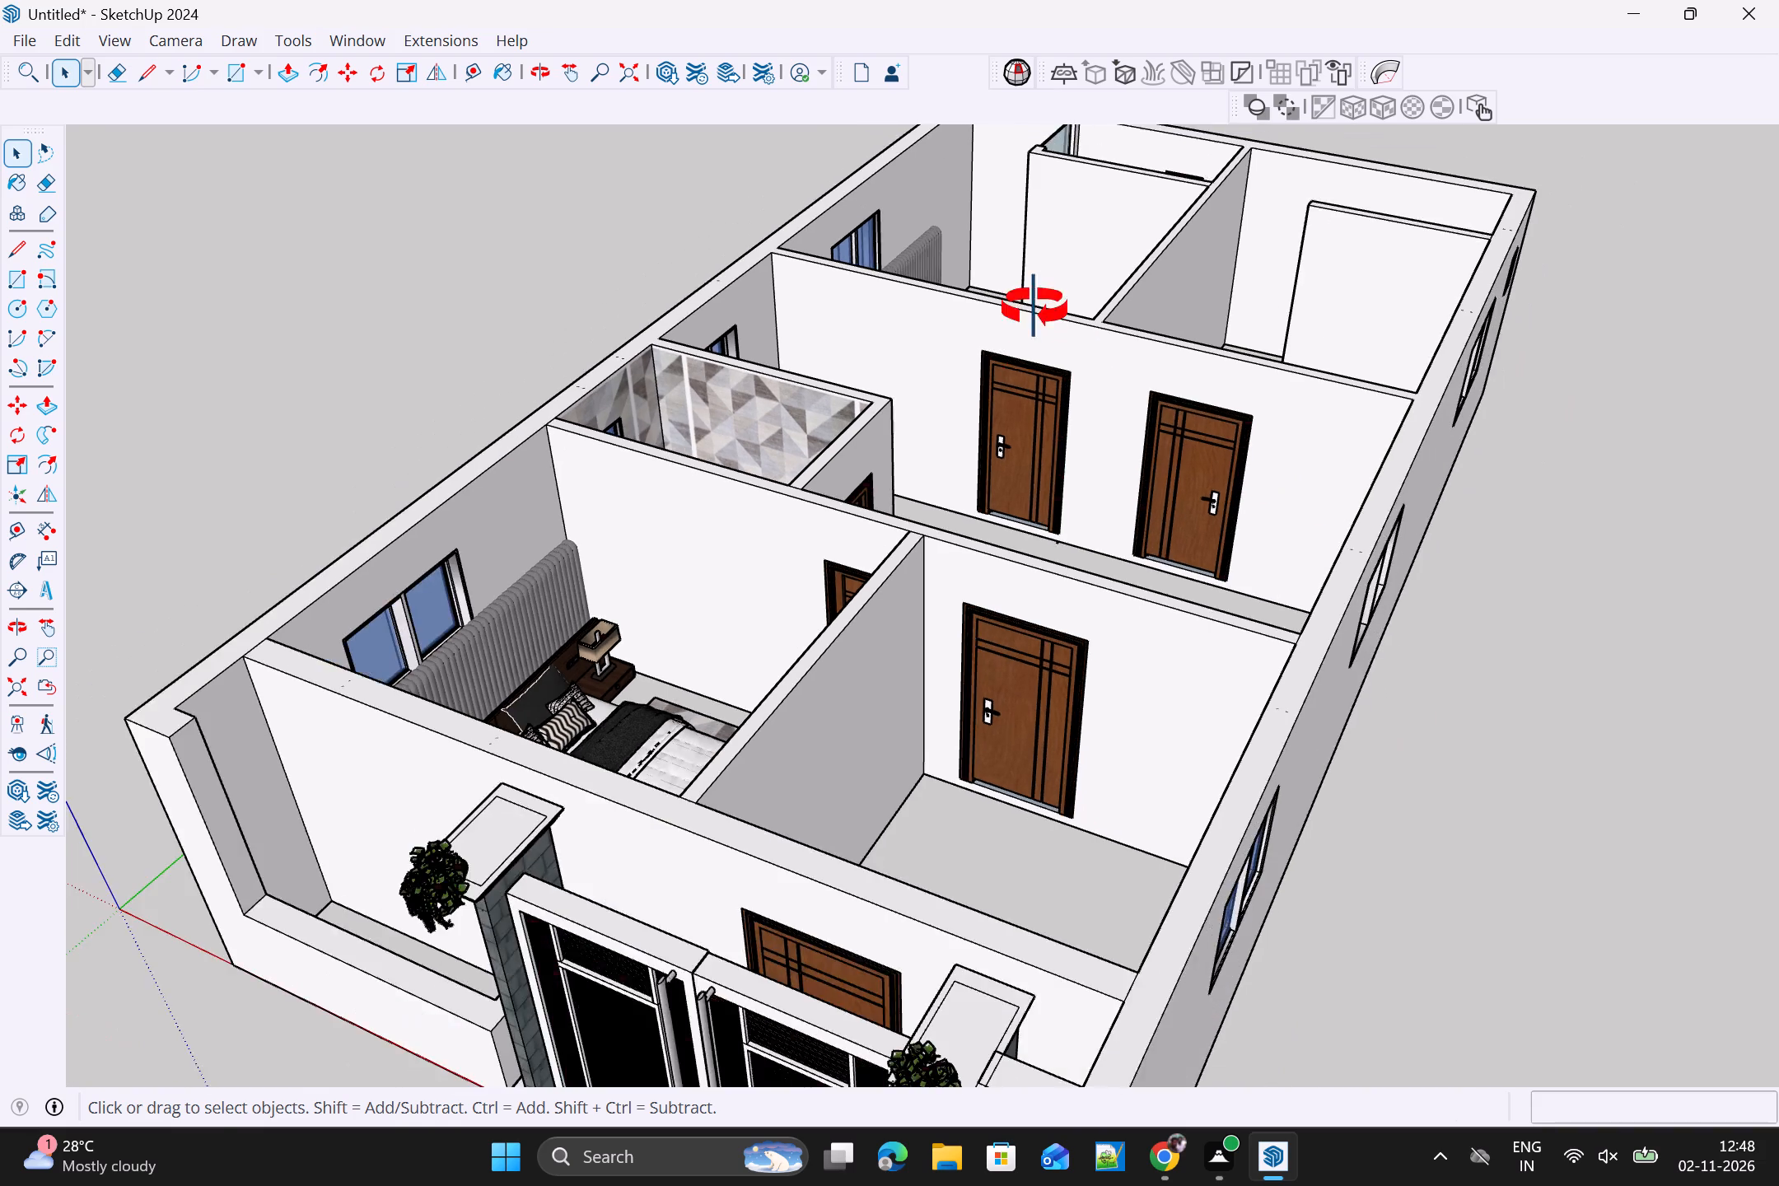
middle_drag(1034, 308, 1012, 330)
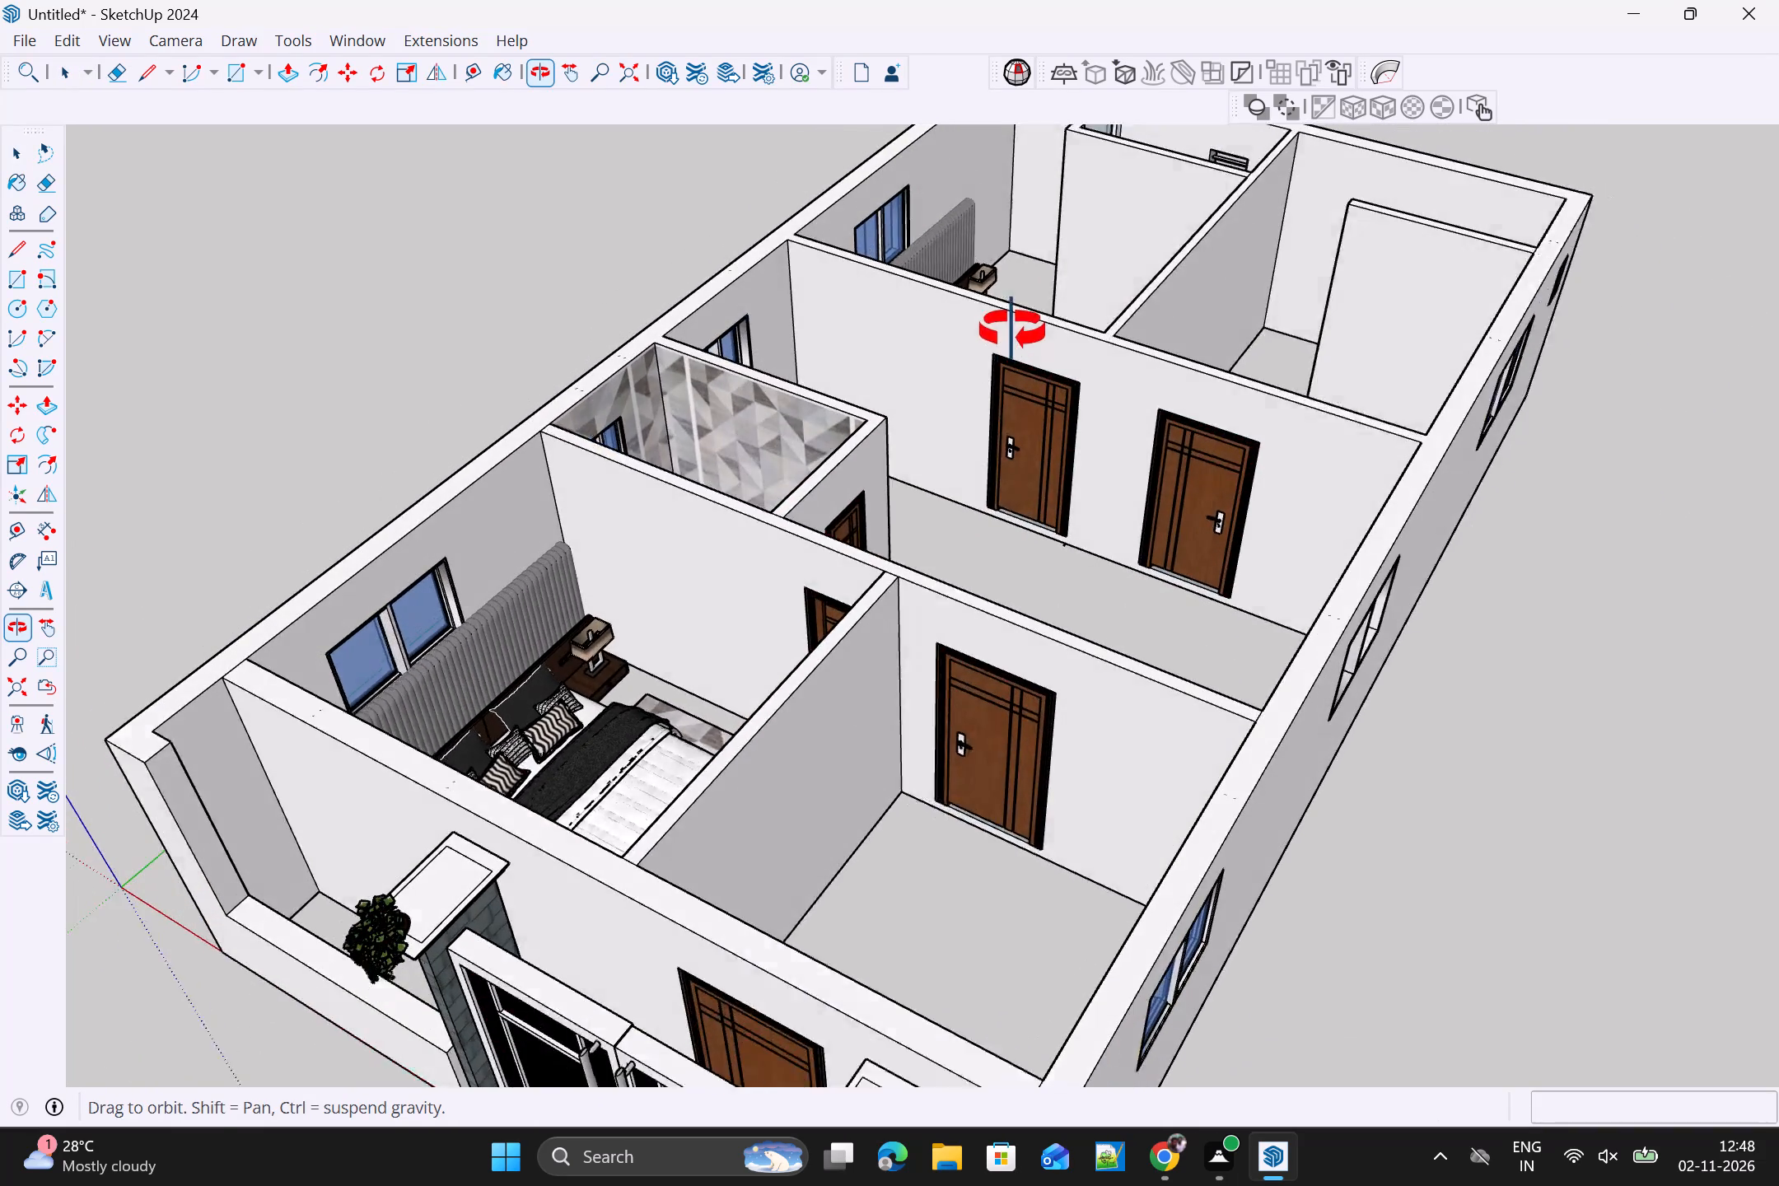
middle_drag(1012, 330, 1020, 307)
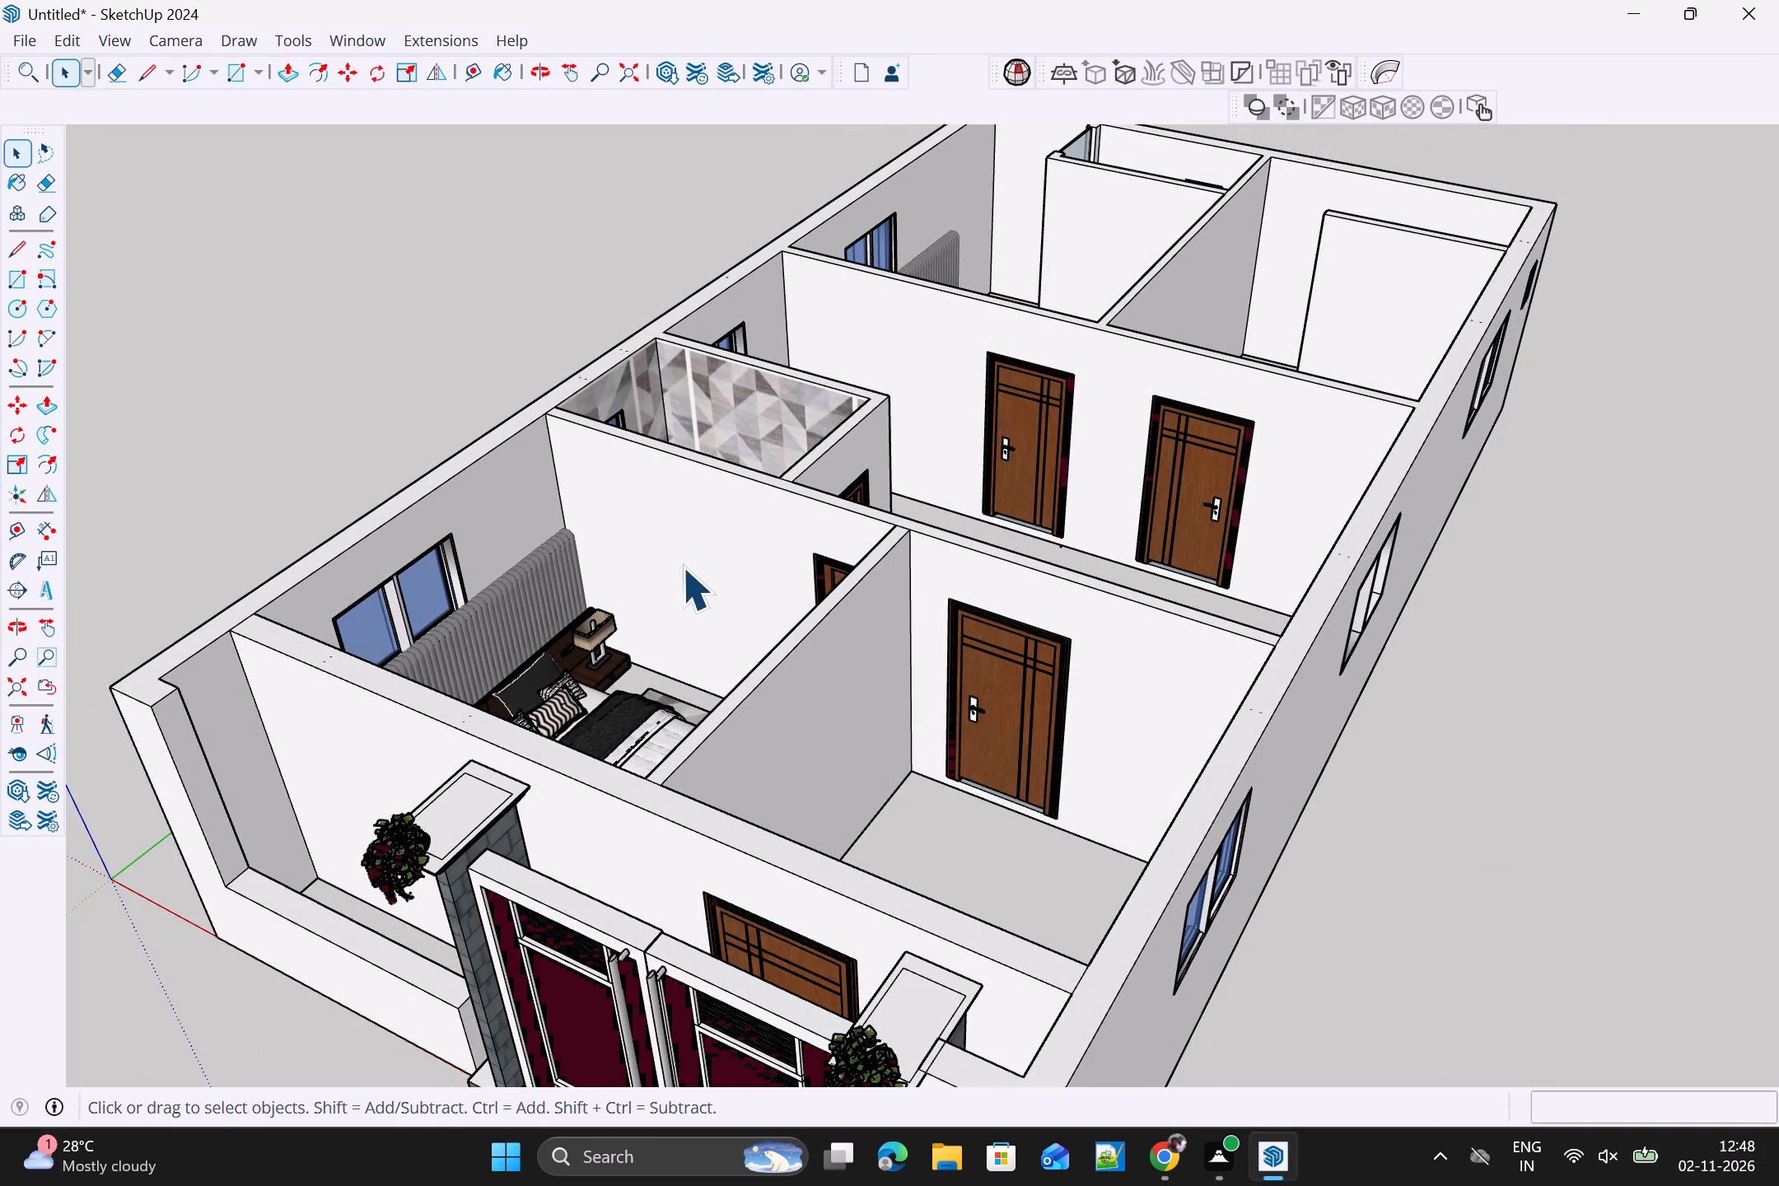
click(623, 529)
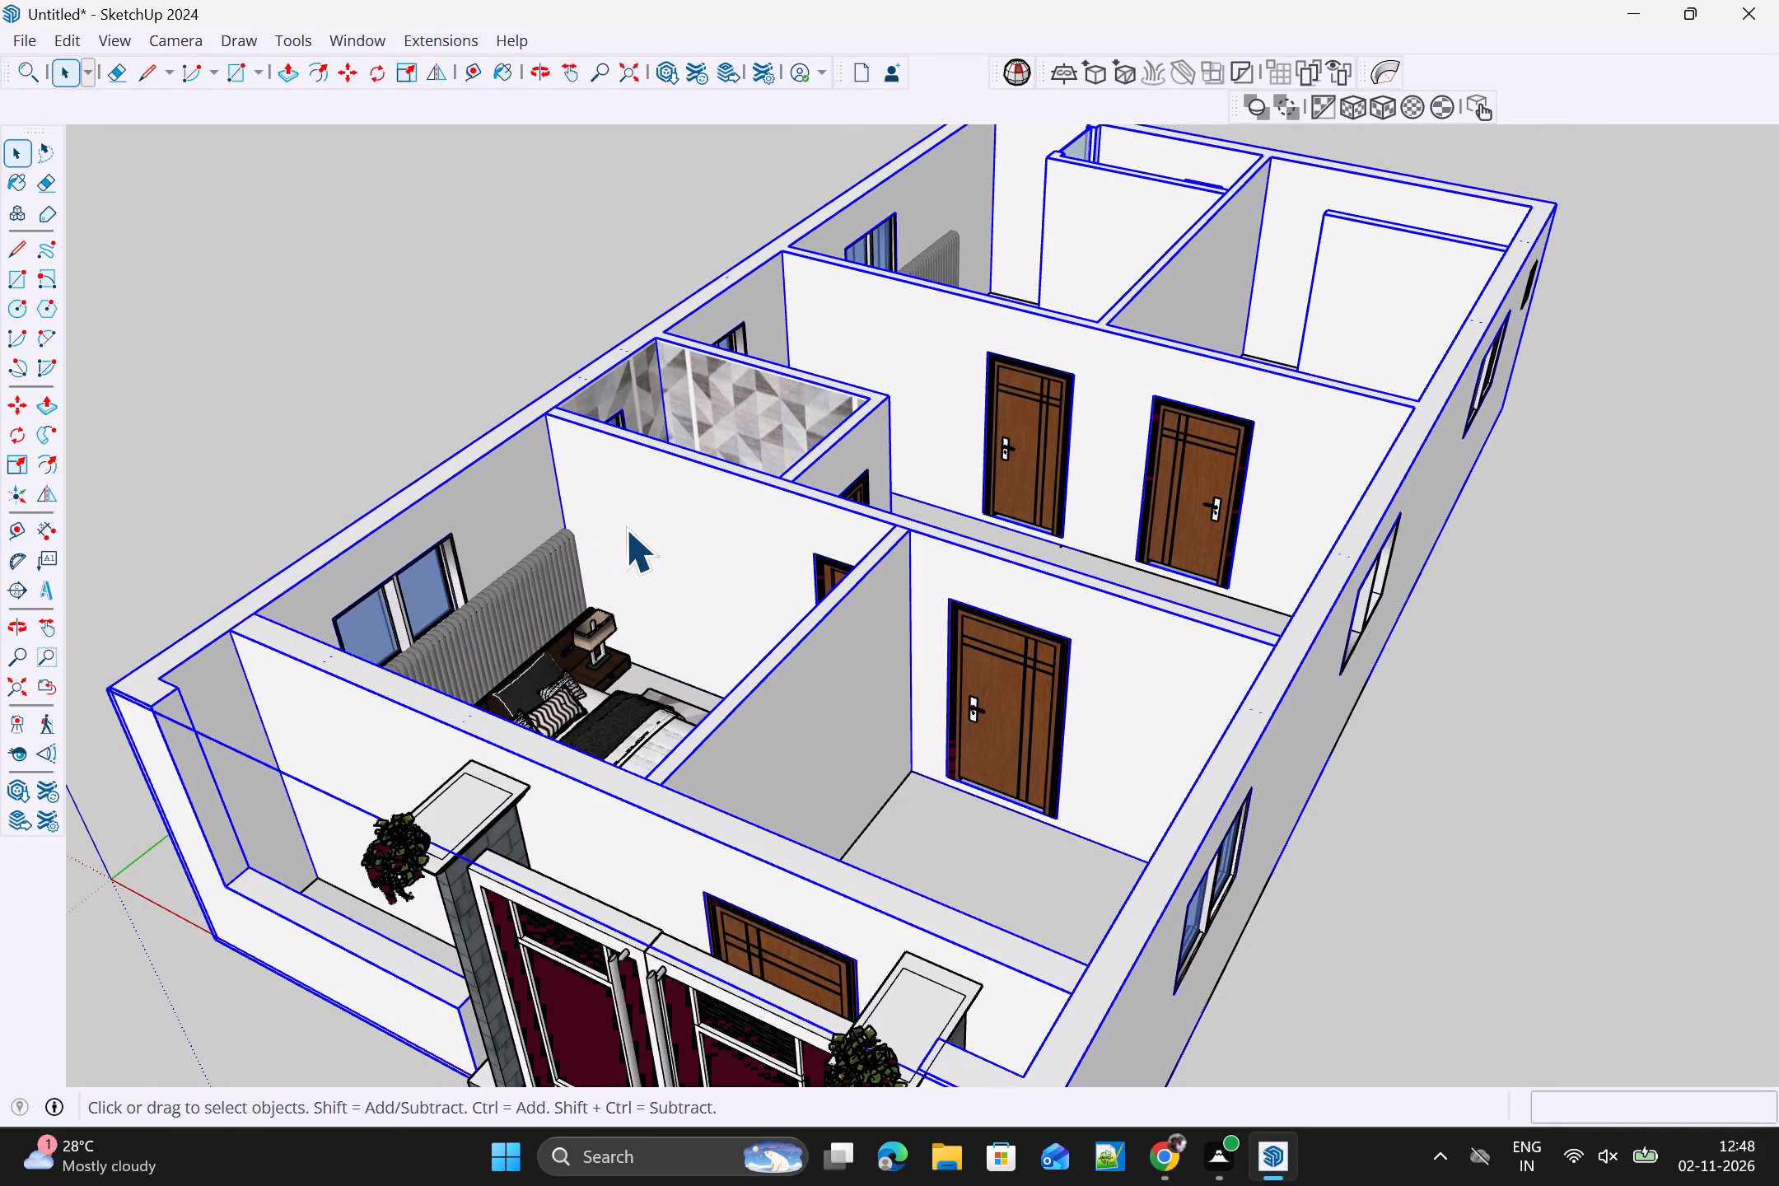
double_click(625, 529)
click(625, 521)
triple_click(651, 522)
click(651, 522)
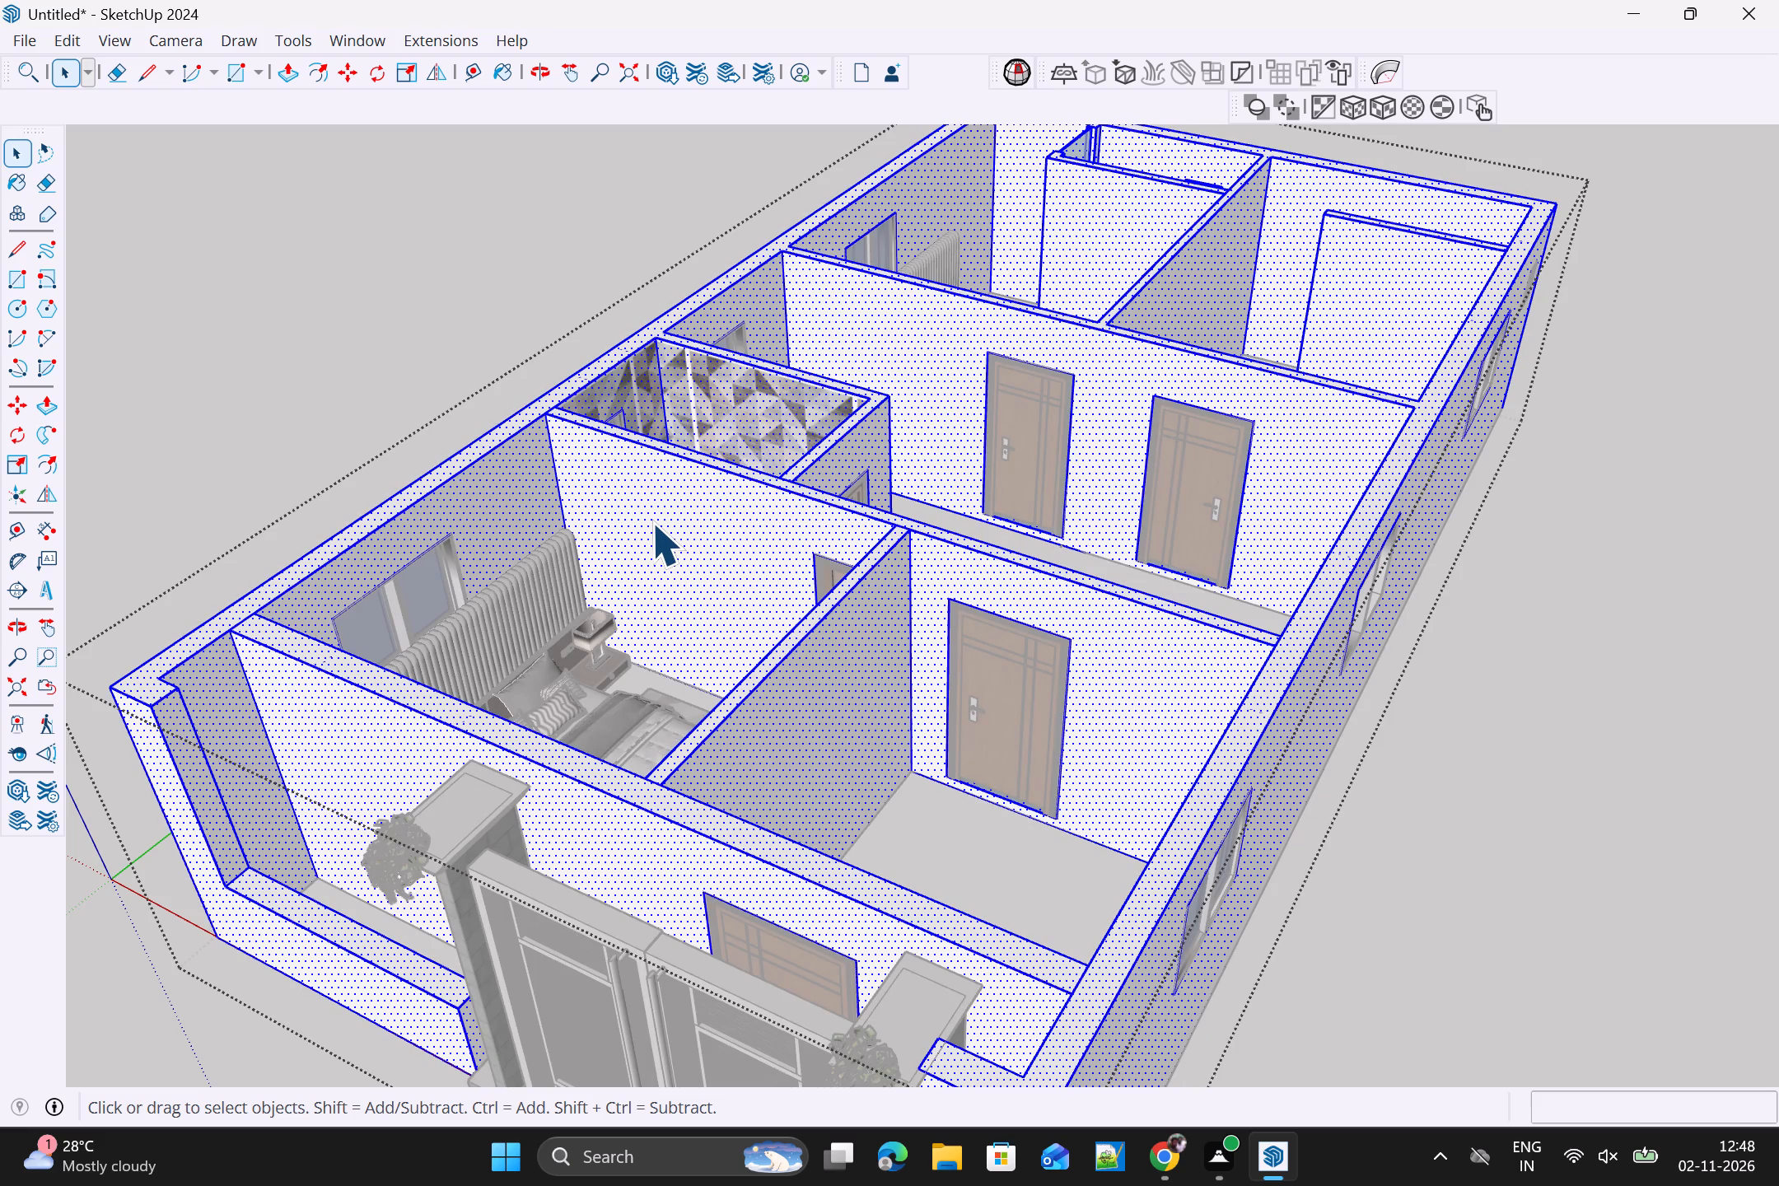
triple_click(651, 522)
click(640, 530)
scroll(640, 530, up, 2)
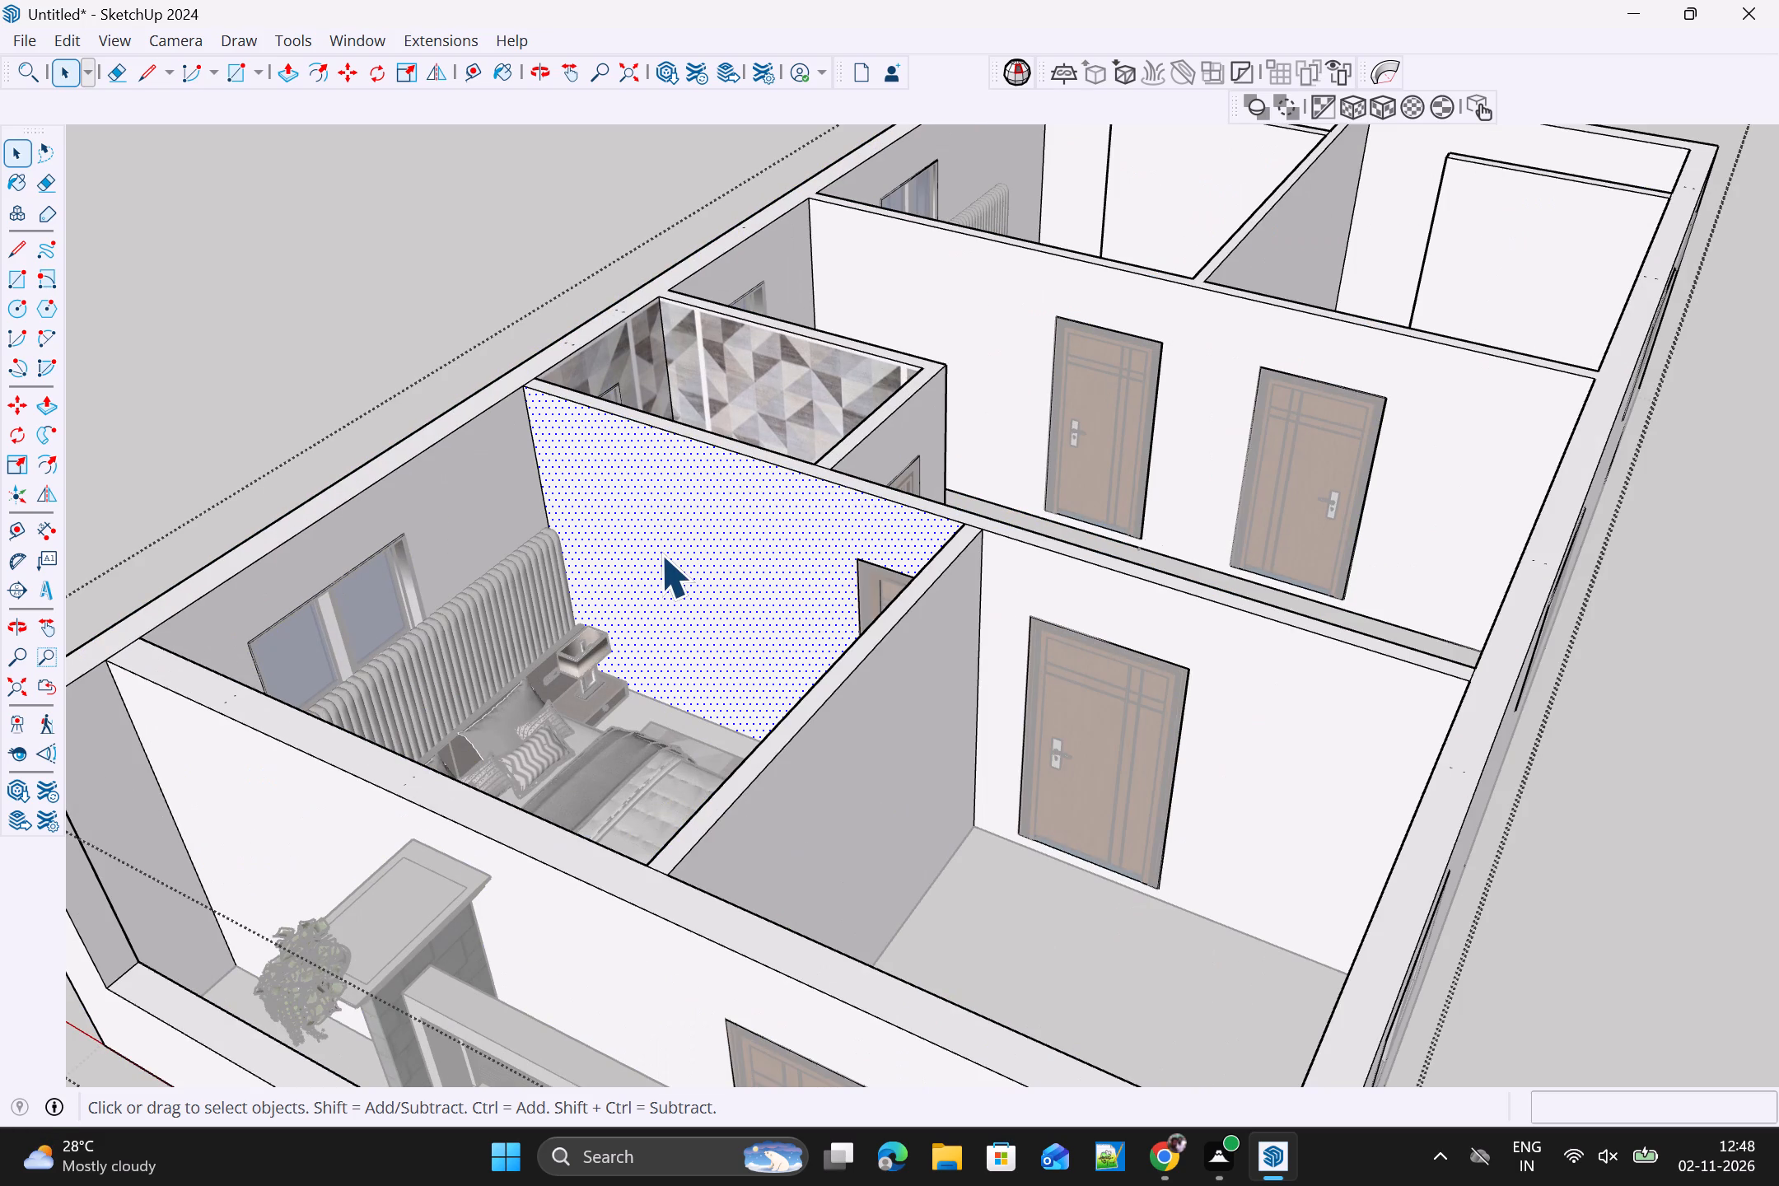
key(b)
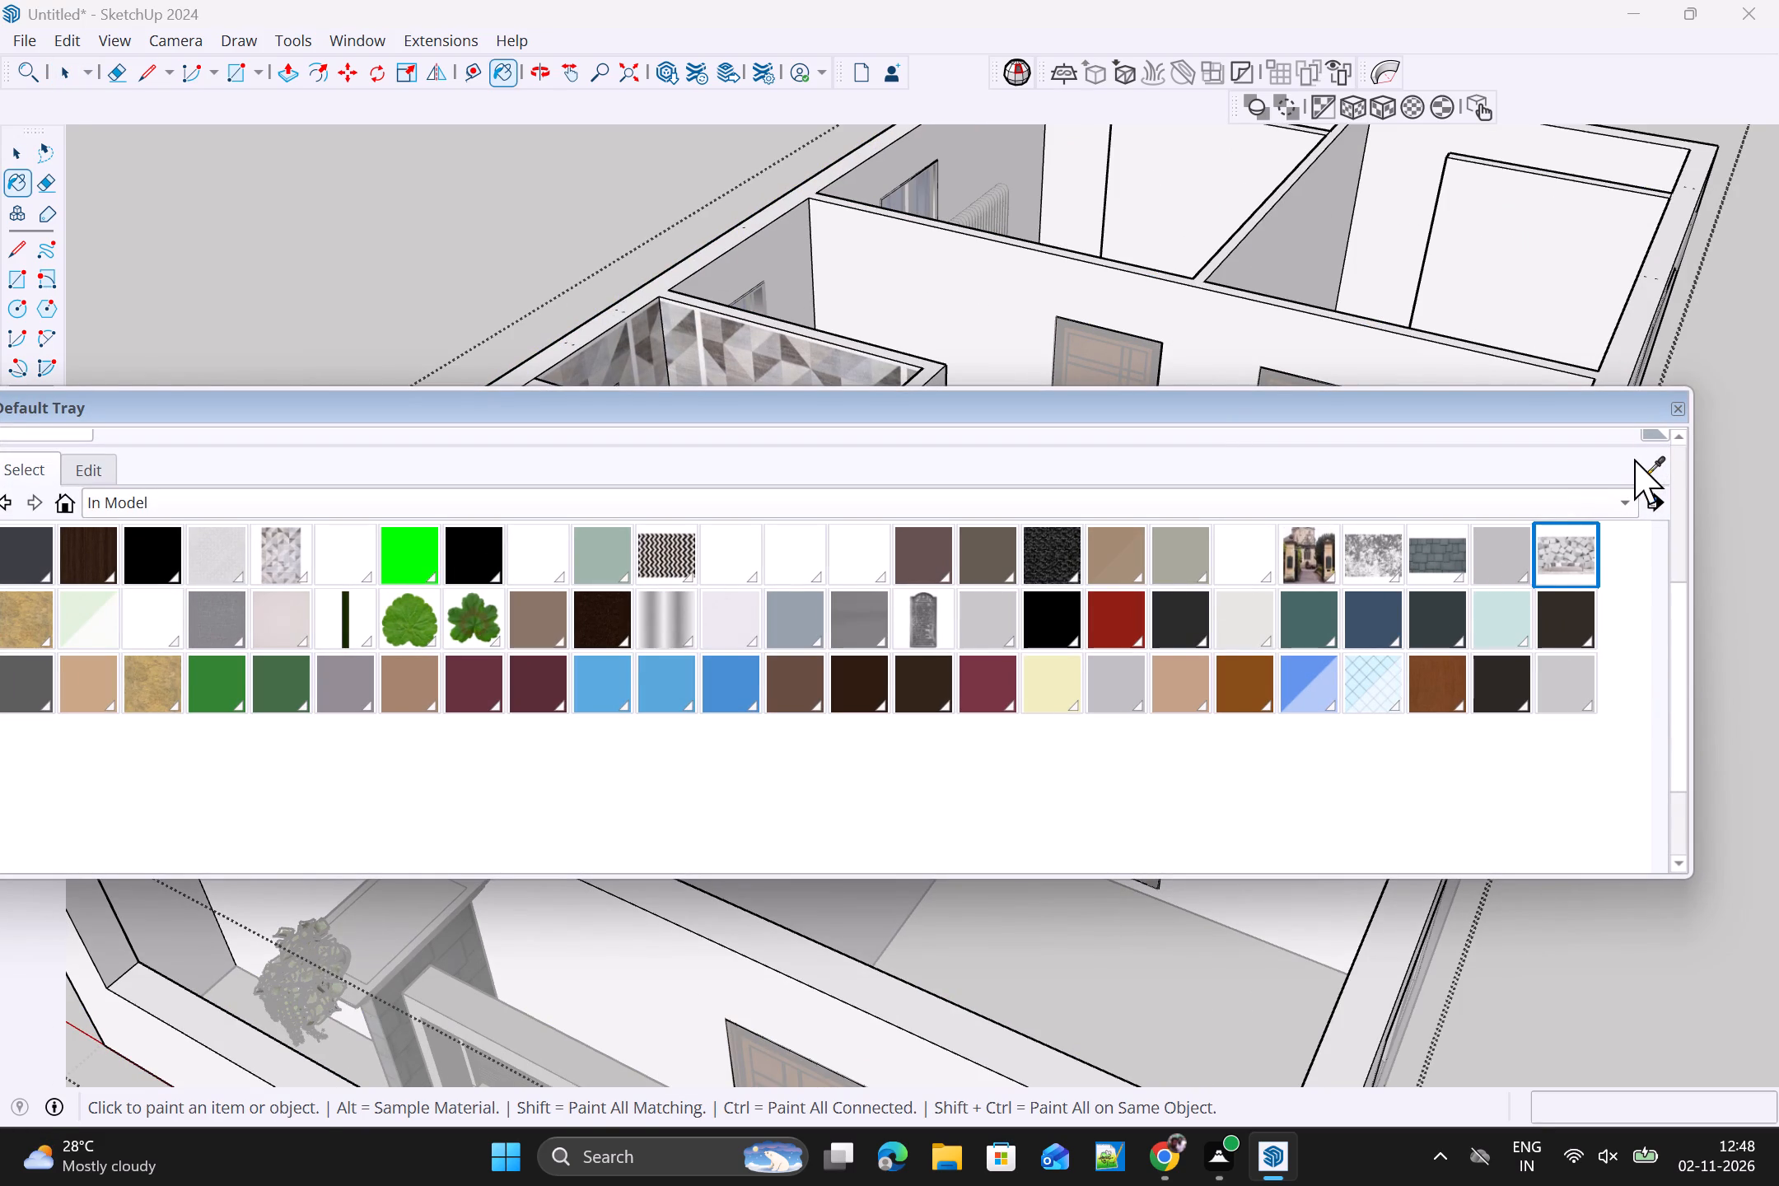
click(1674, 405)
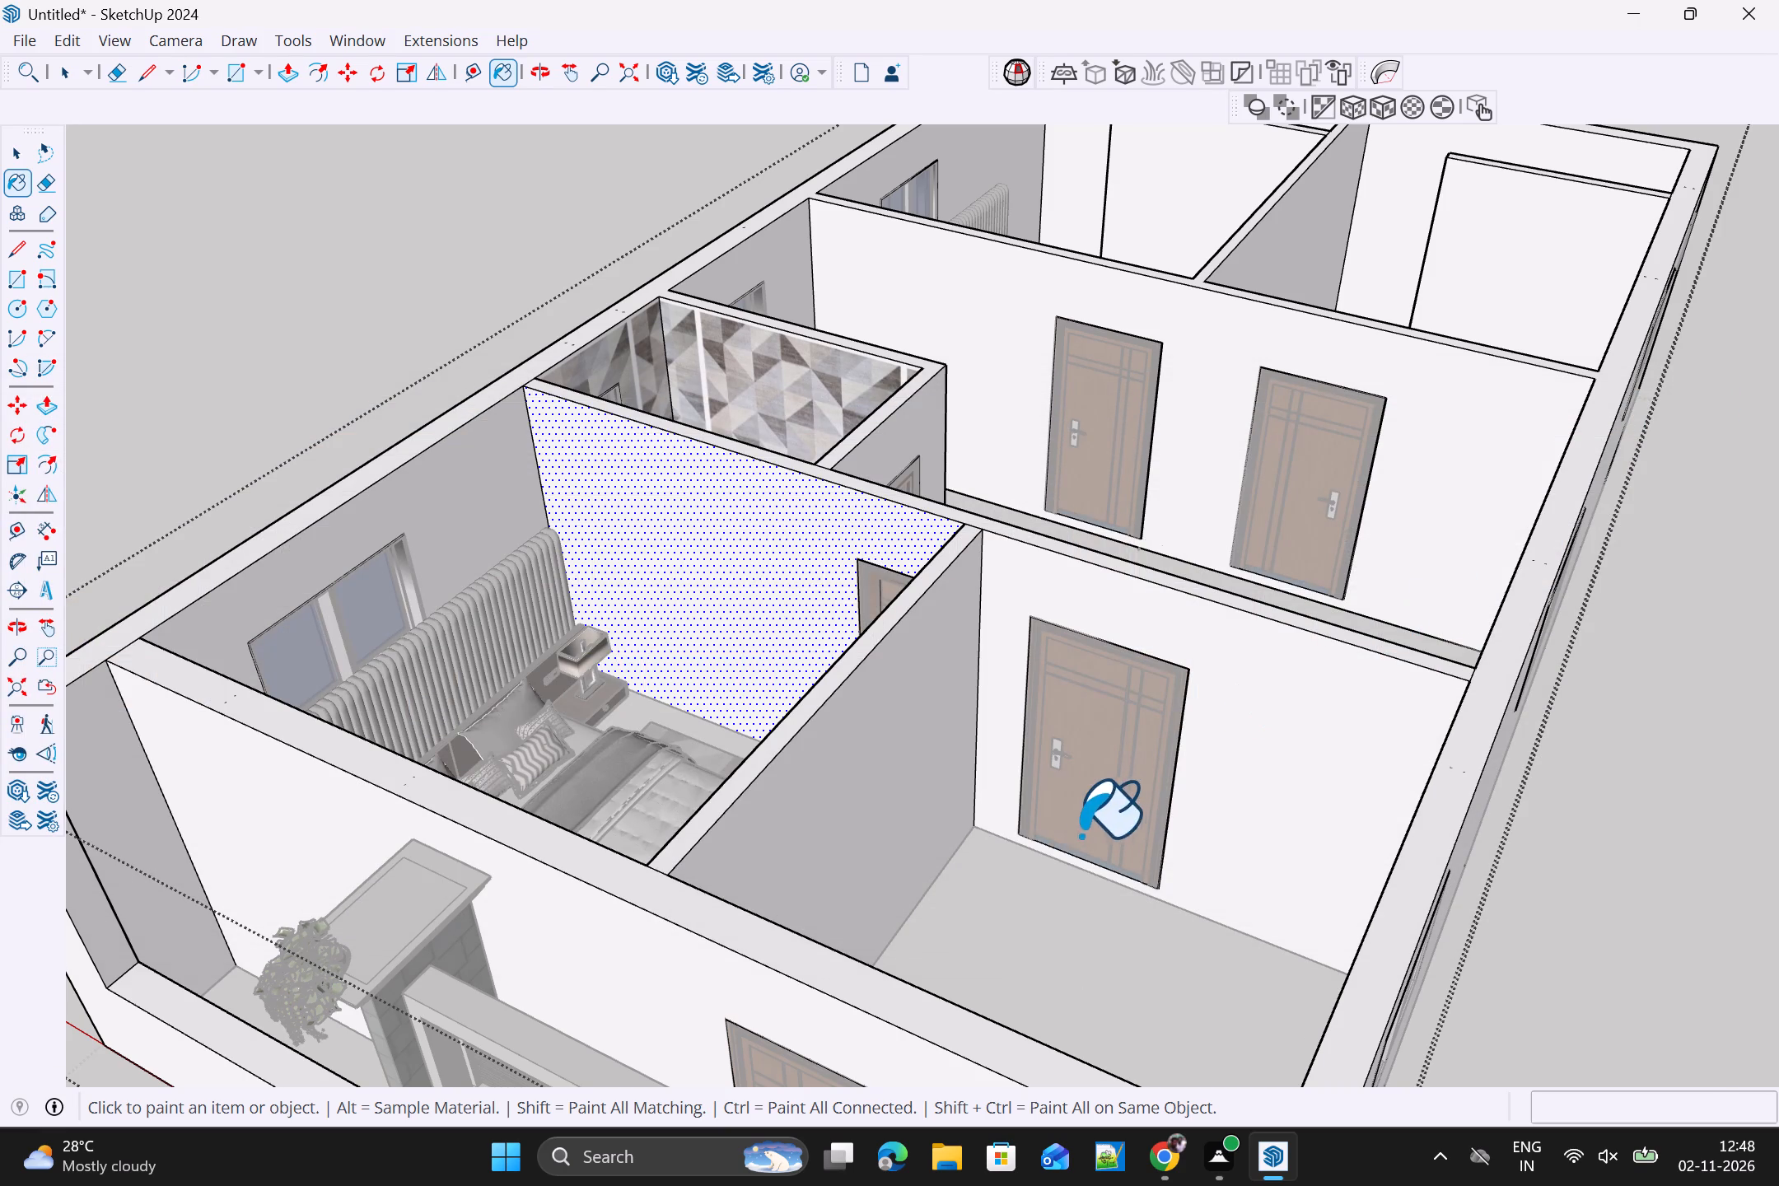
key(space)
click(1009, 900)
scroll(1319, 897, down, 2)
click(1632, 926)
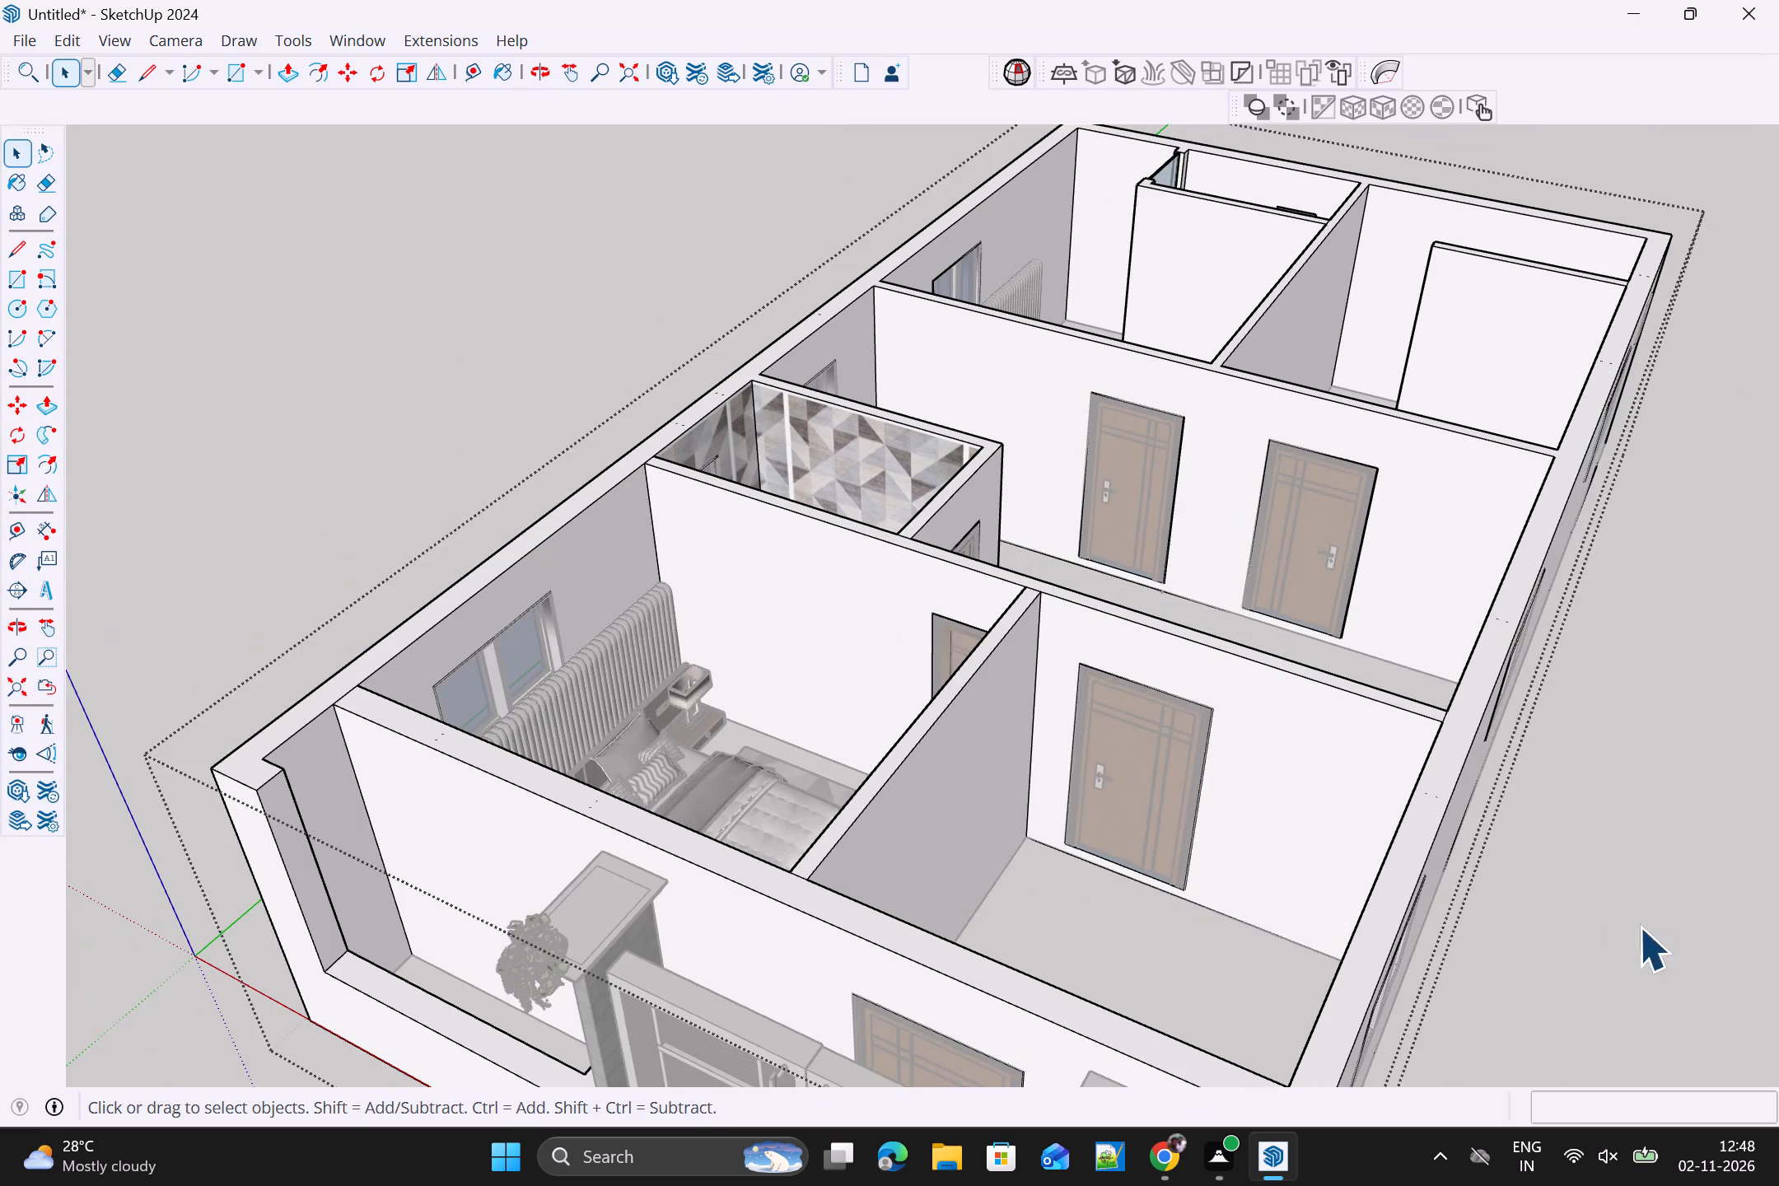
Examine the hall, bathroom and front bedroom floors from above to check where the house has a floor surface.
middle_drag(1265, 935, 1178, 1098)
triple_click(1145, 697)
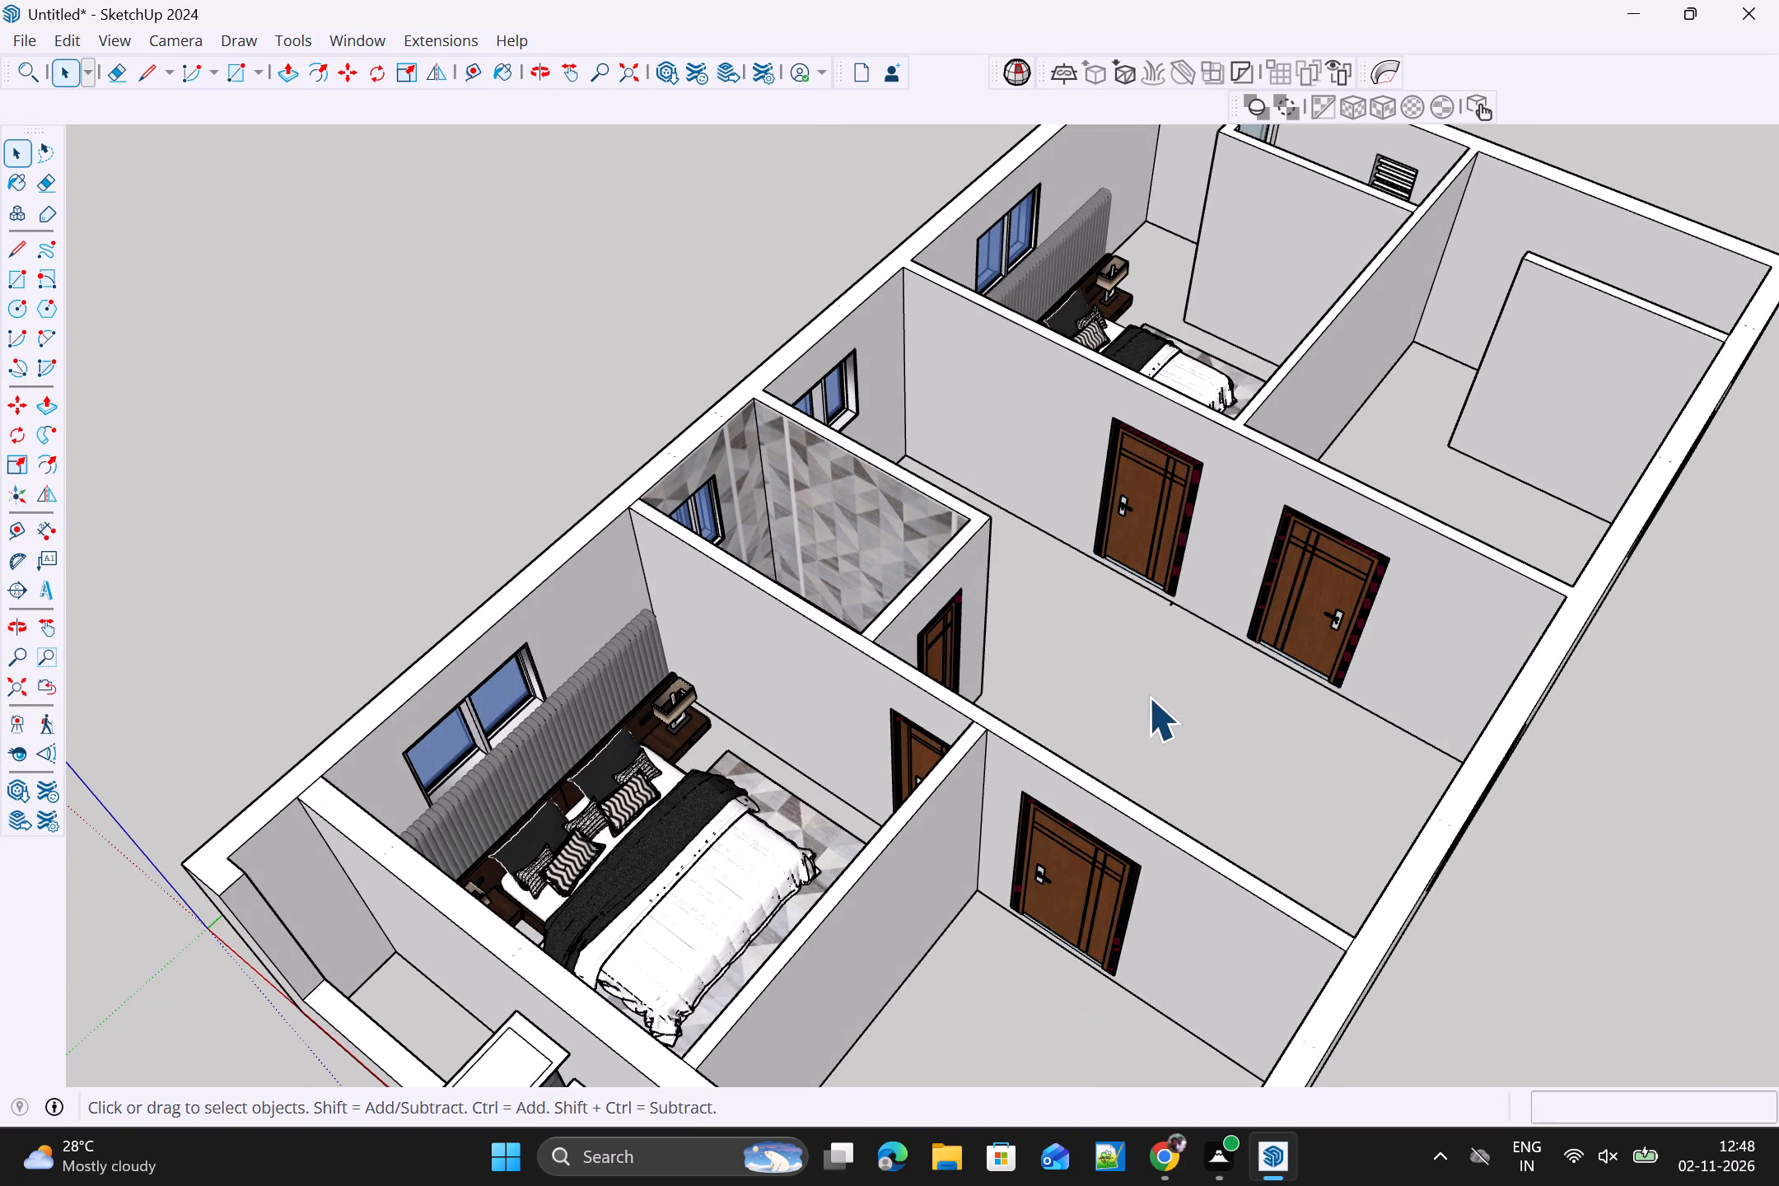
triple_click(1148, 697)
click(1148, 697)
scroll(1187, 717, down, 3)
middle_drag(1188, 751, 1154, 842)
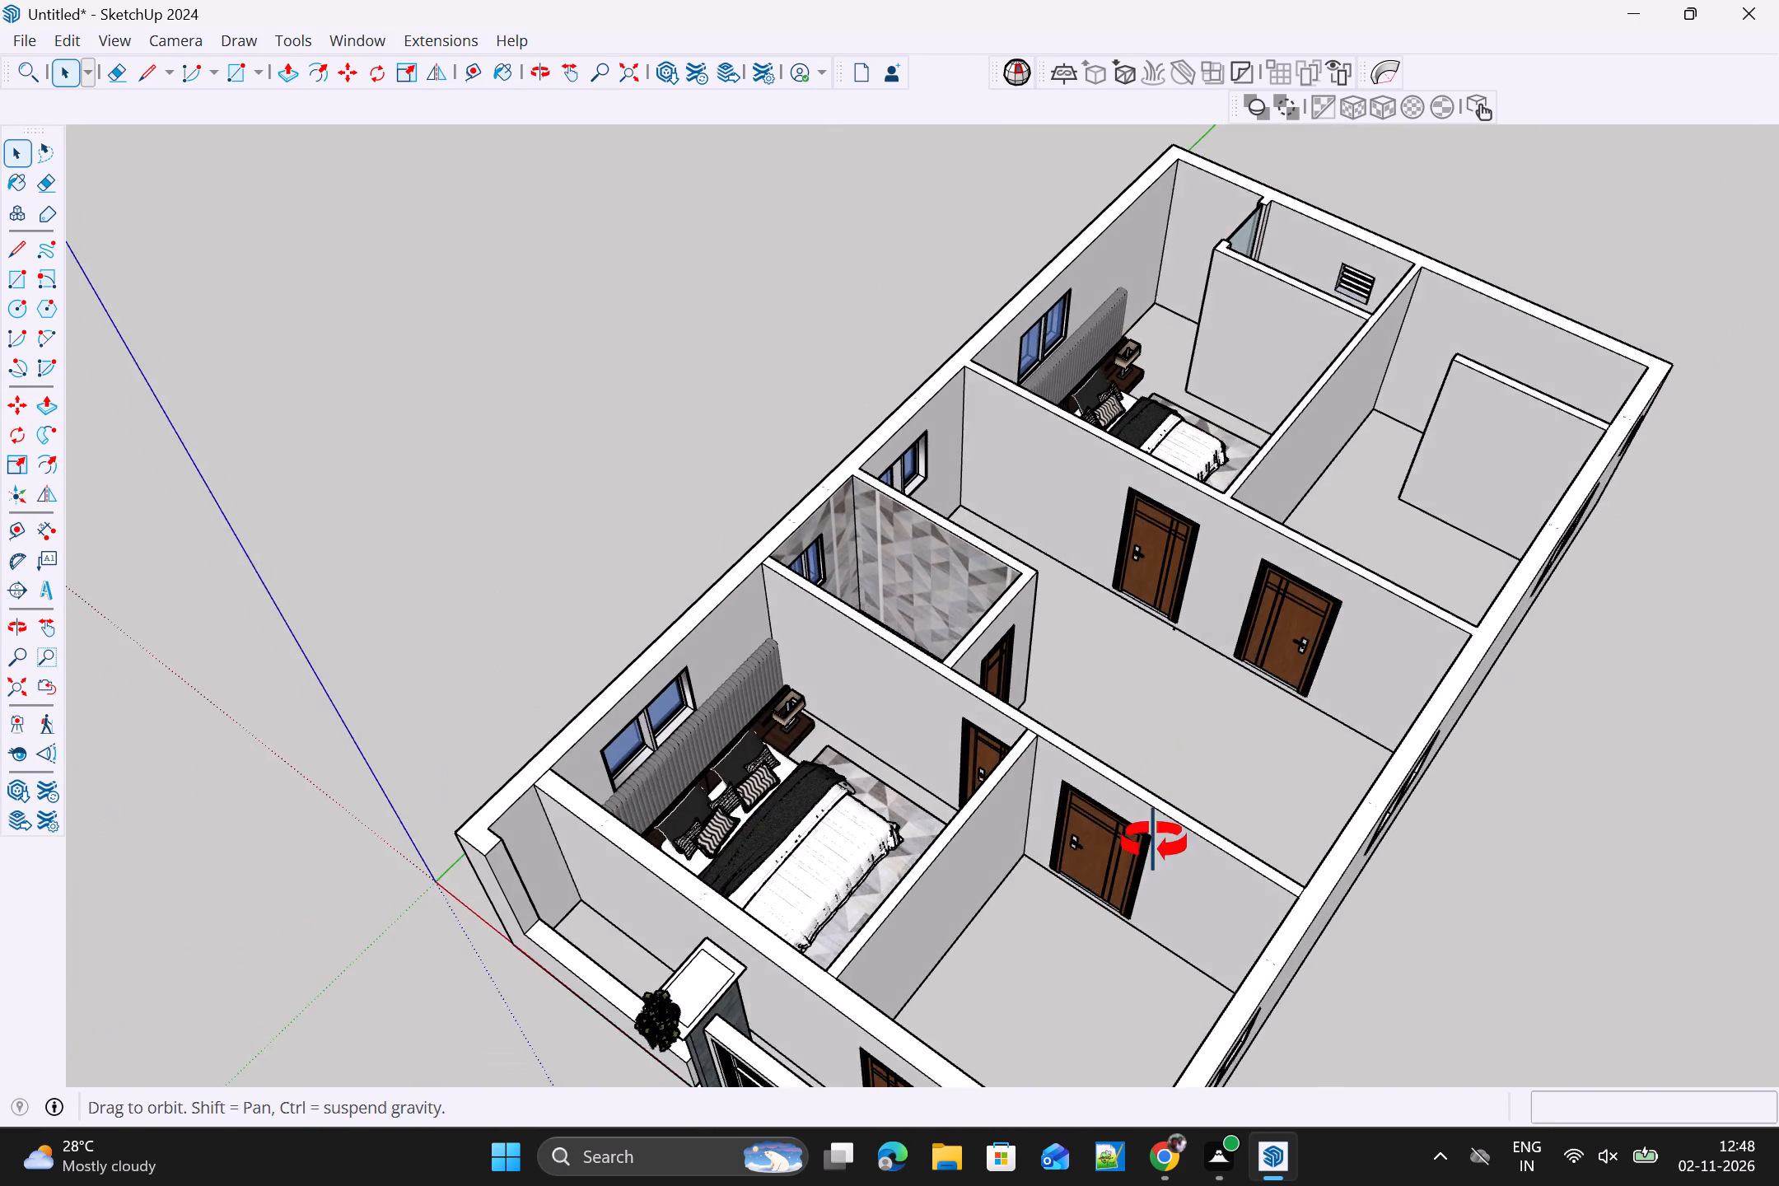
middle_drag(1154, 842, 1097, 936)
triple_click(1125, 805)
triple_click(1125, 805)
scroll(1125, 802, up, 2)
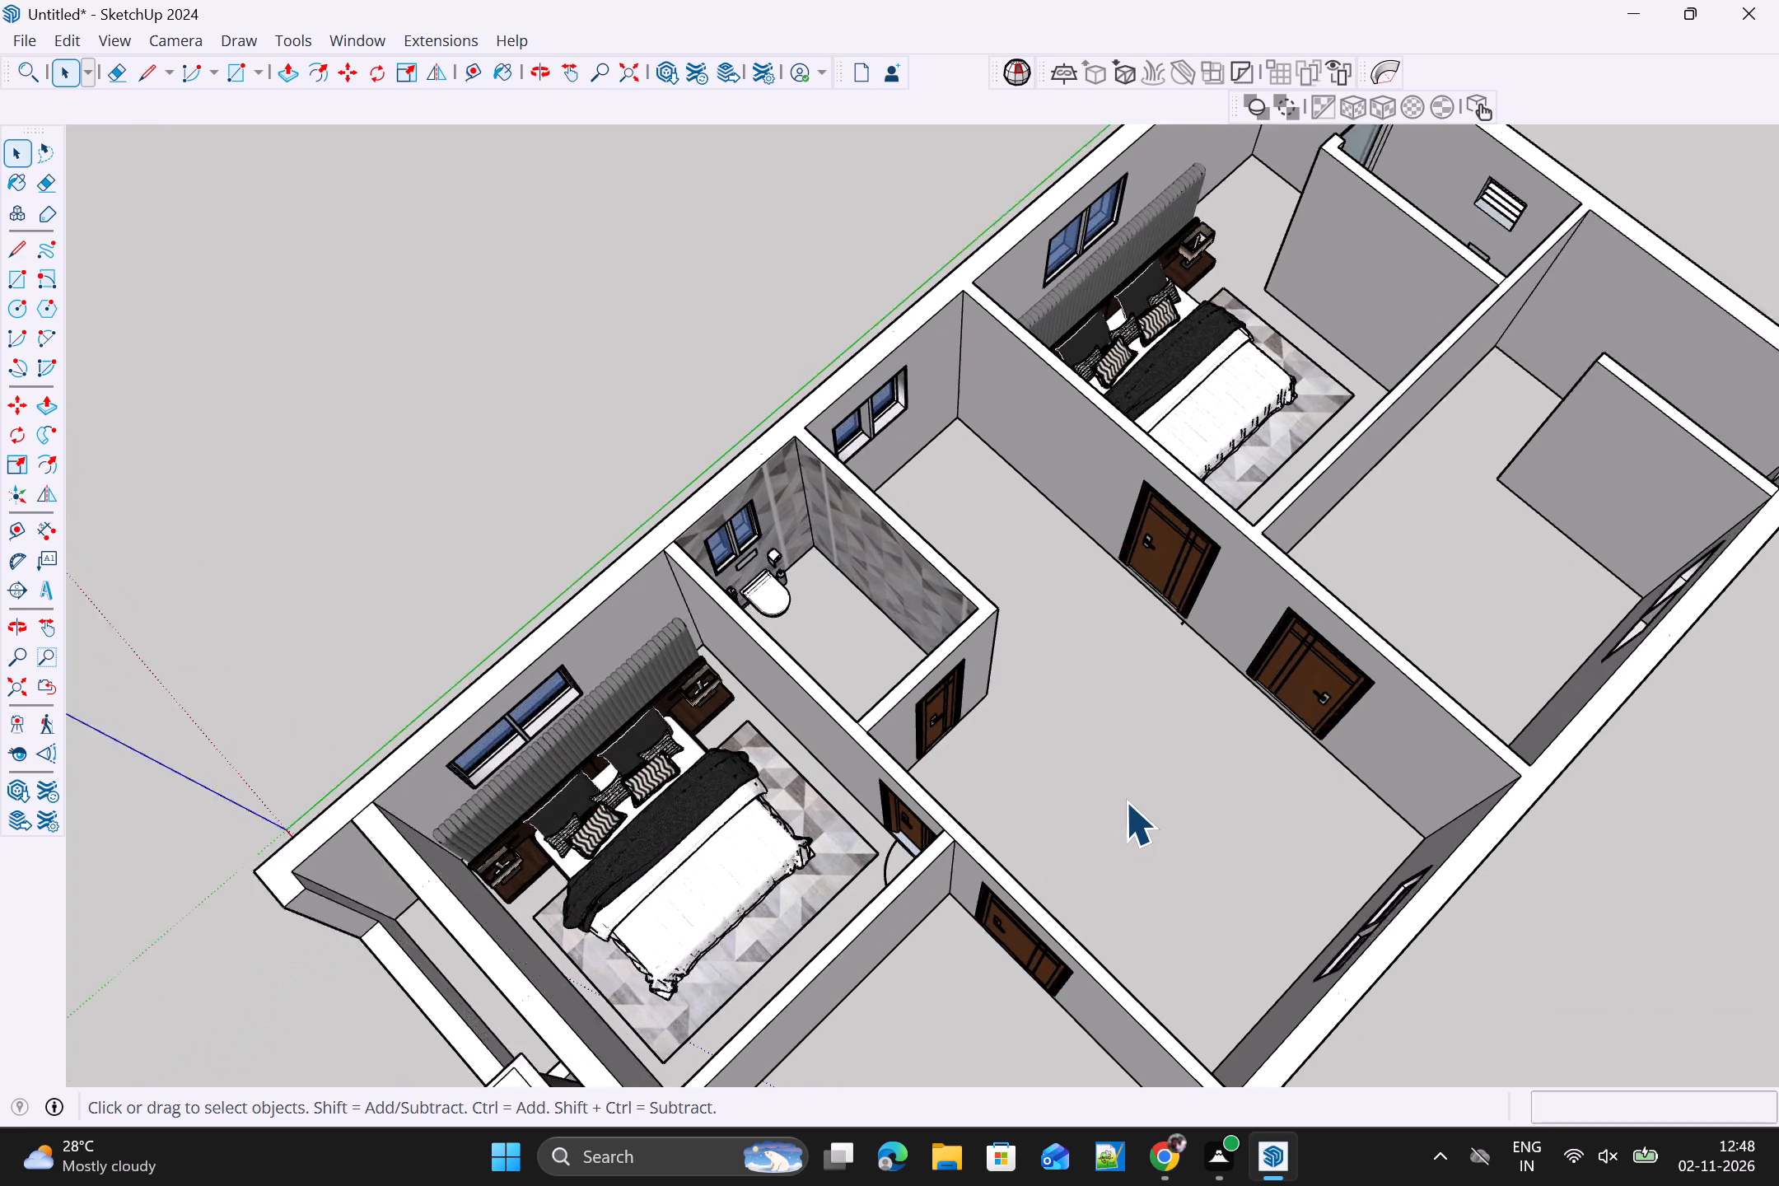
scroll(1125, 801, up, 7)
drag(1140, 712, 1128, 707)
click(815, 517)
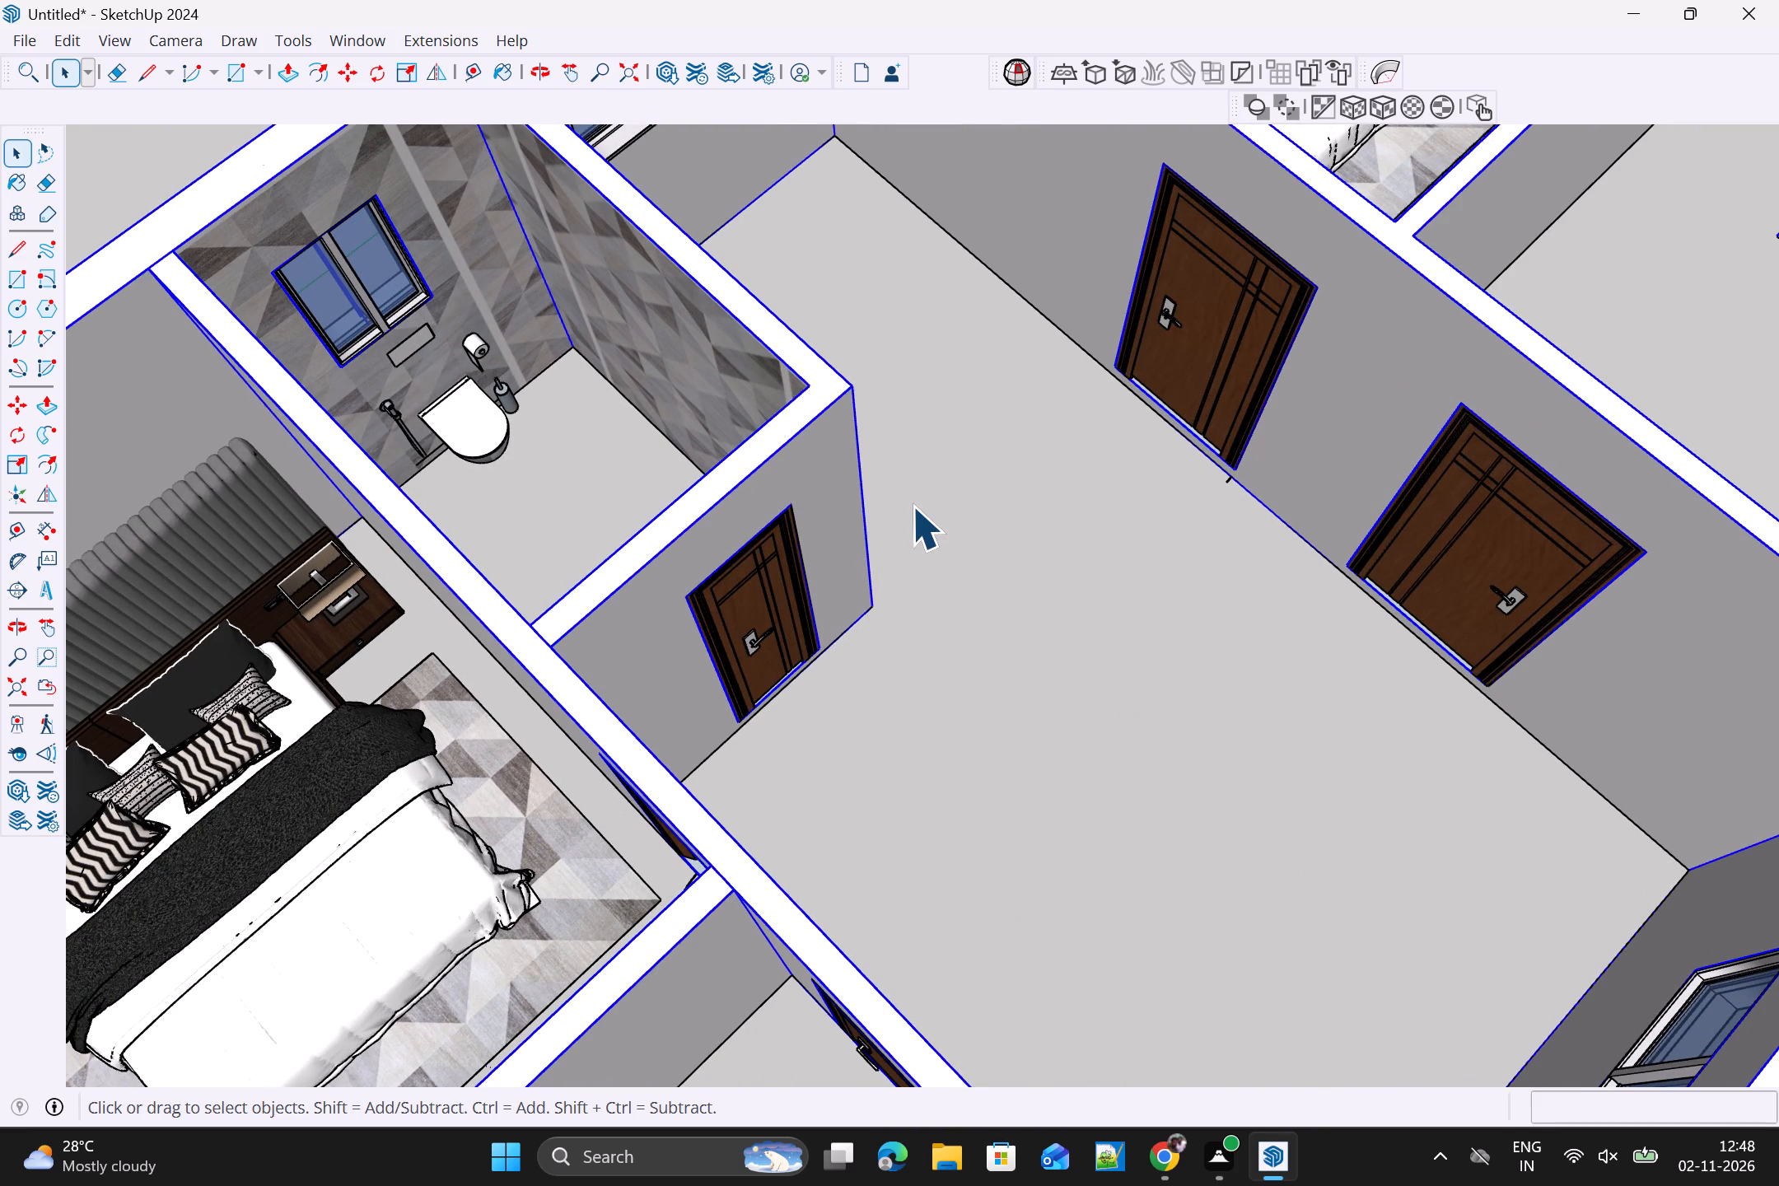
triple_click(912, 506)
click(787, 525)
scroll(992, 525, down, 4)
click(1011, 544)
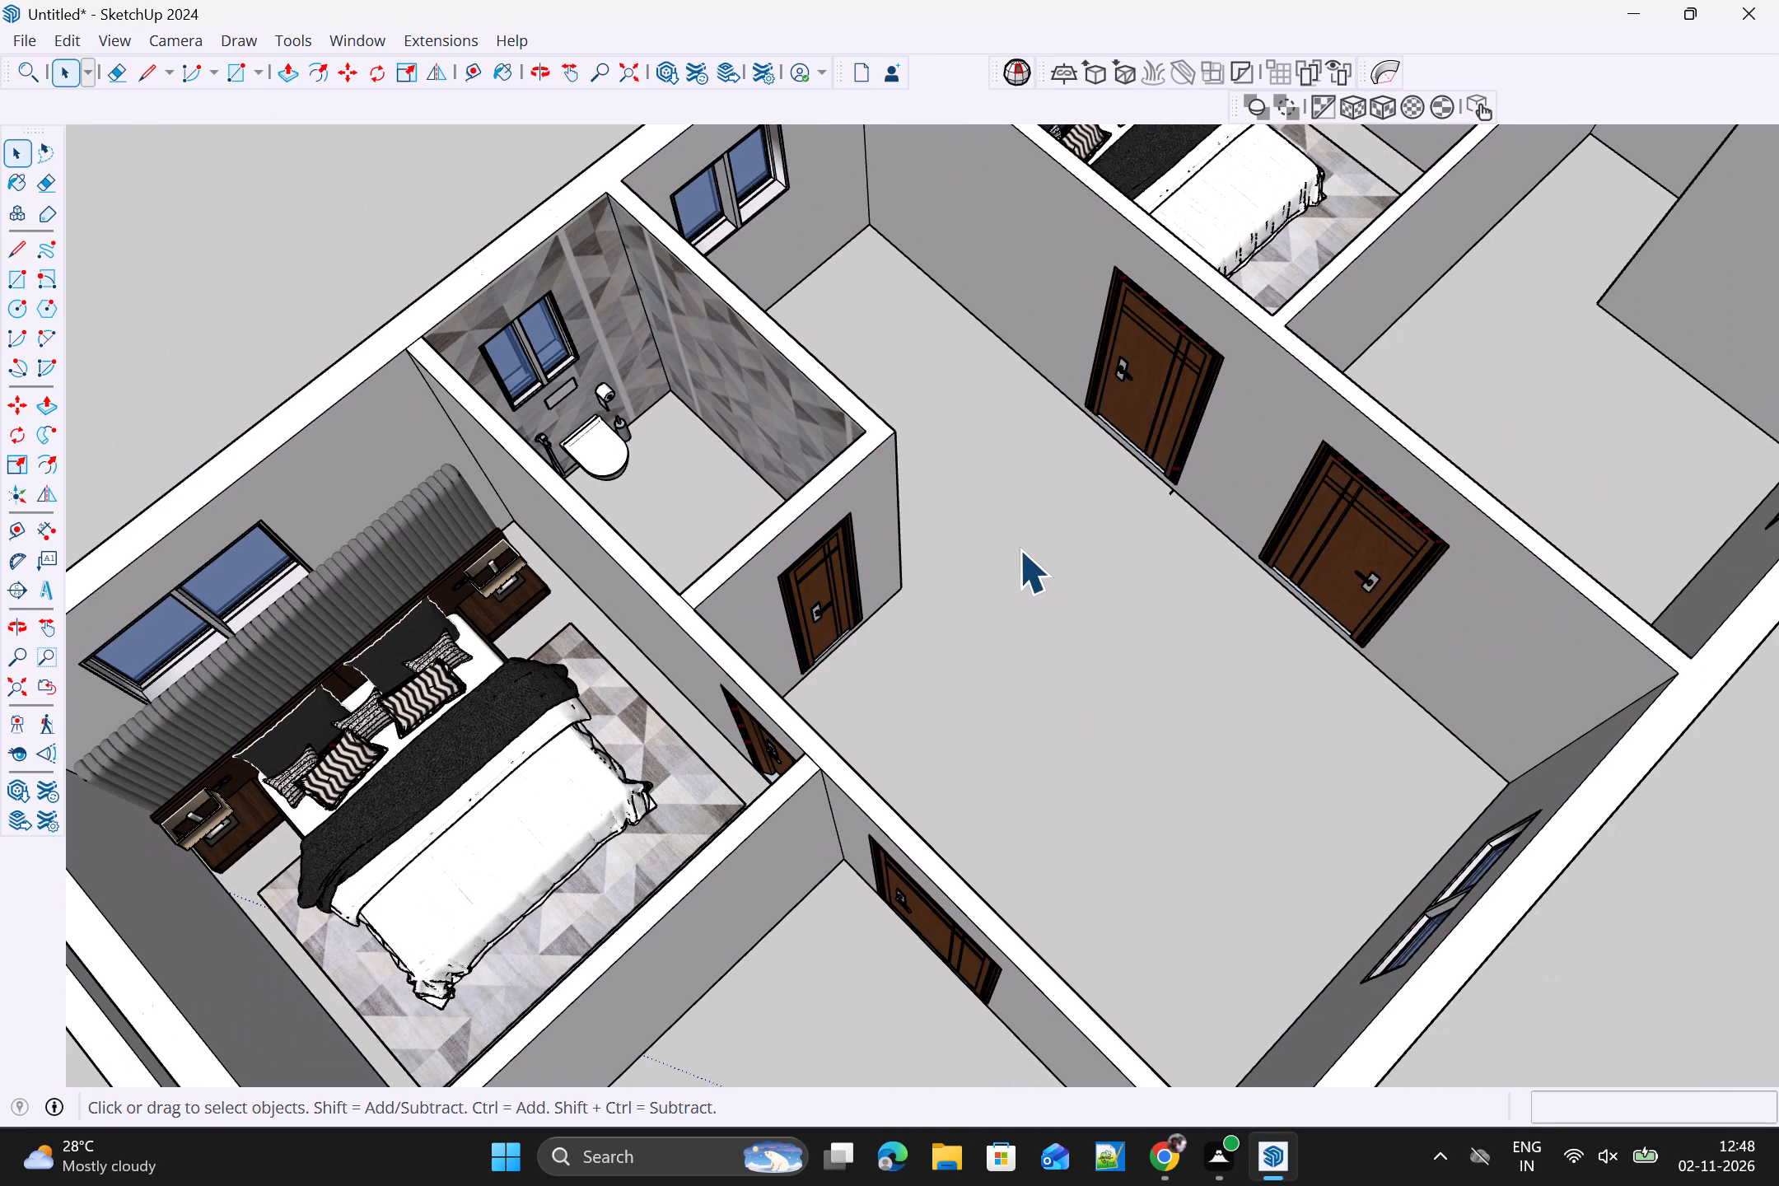
click(1035, 555)
From below the house, draw a 43' 6" by 22' 6" floor rectangle between opposite inside corners of the outer walls.
middle_drag(1076, 568, 1198, 68)
scroll(1035, 563, down, 5)
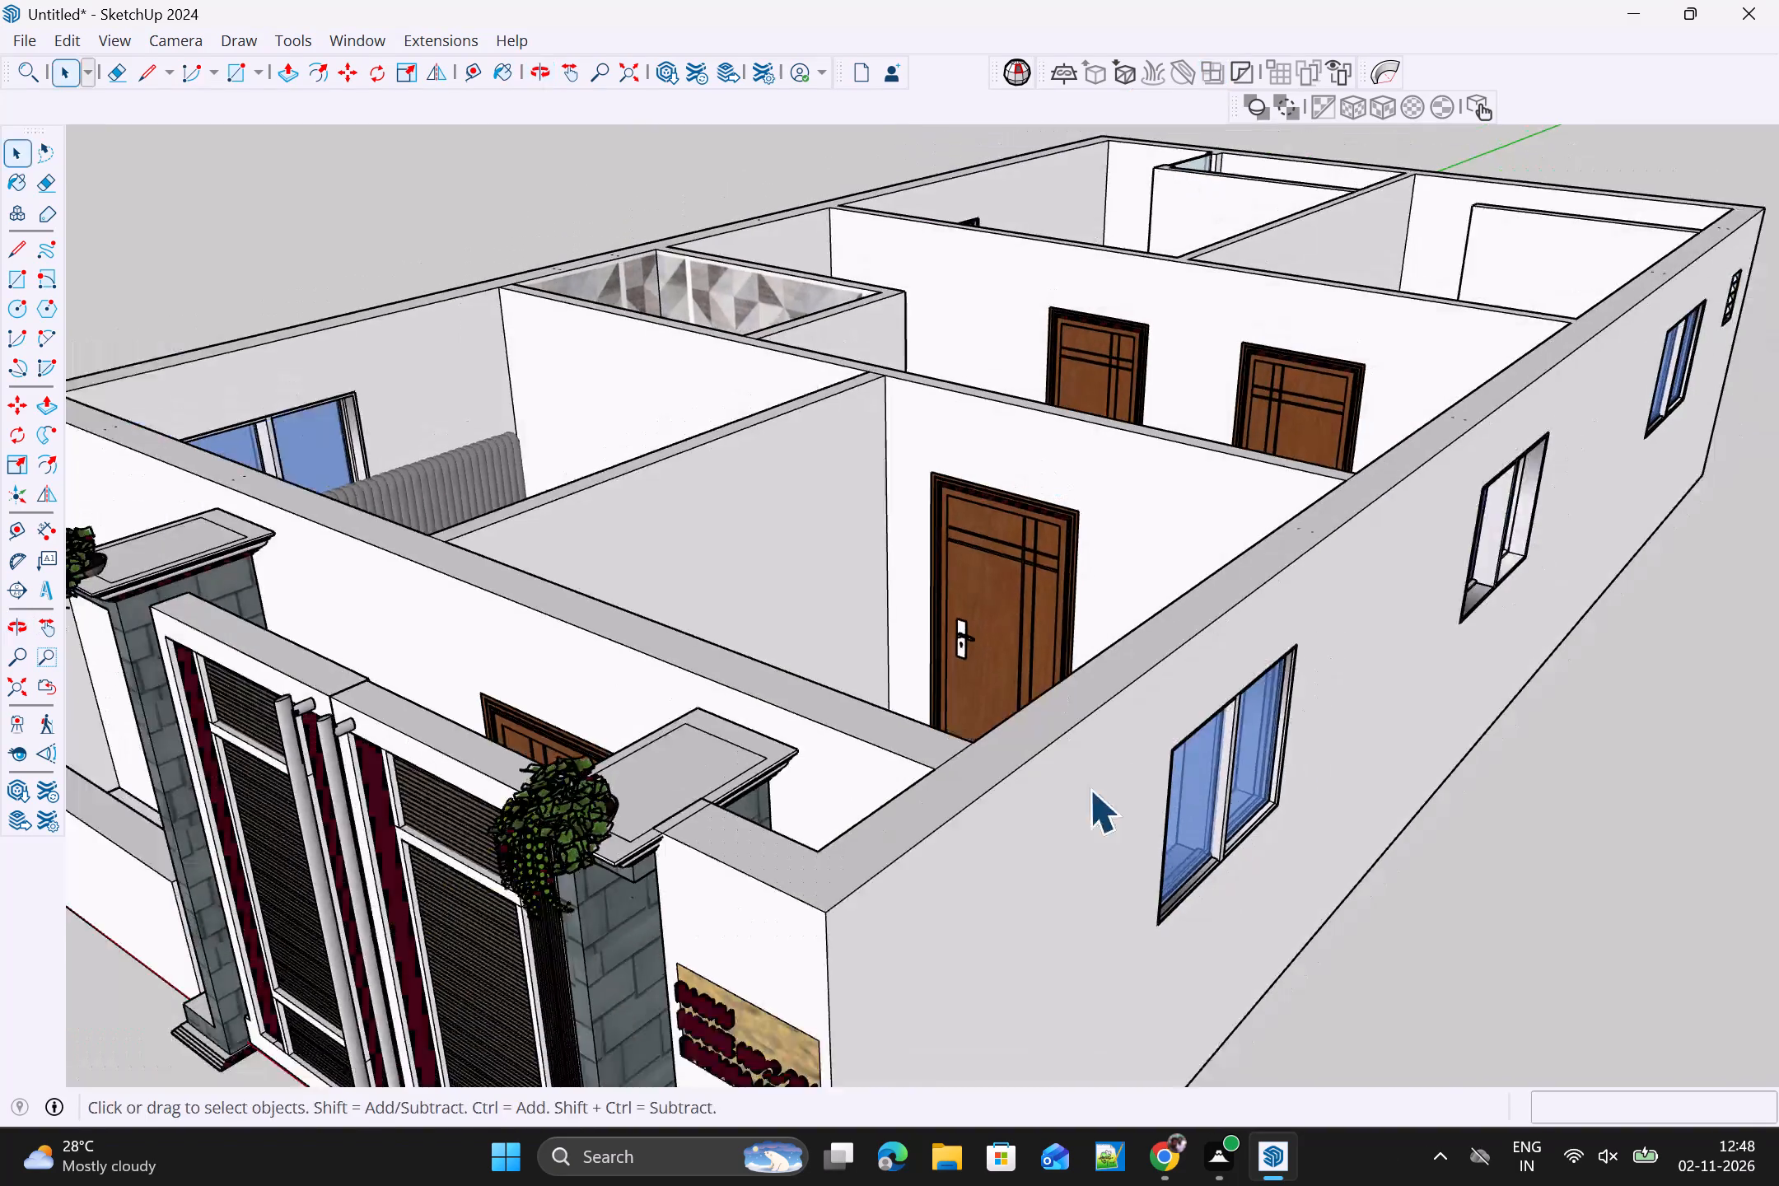
middle_drag(1122, 960, 1293, 330)
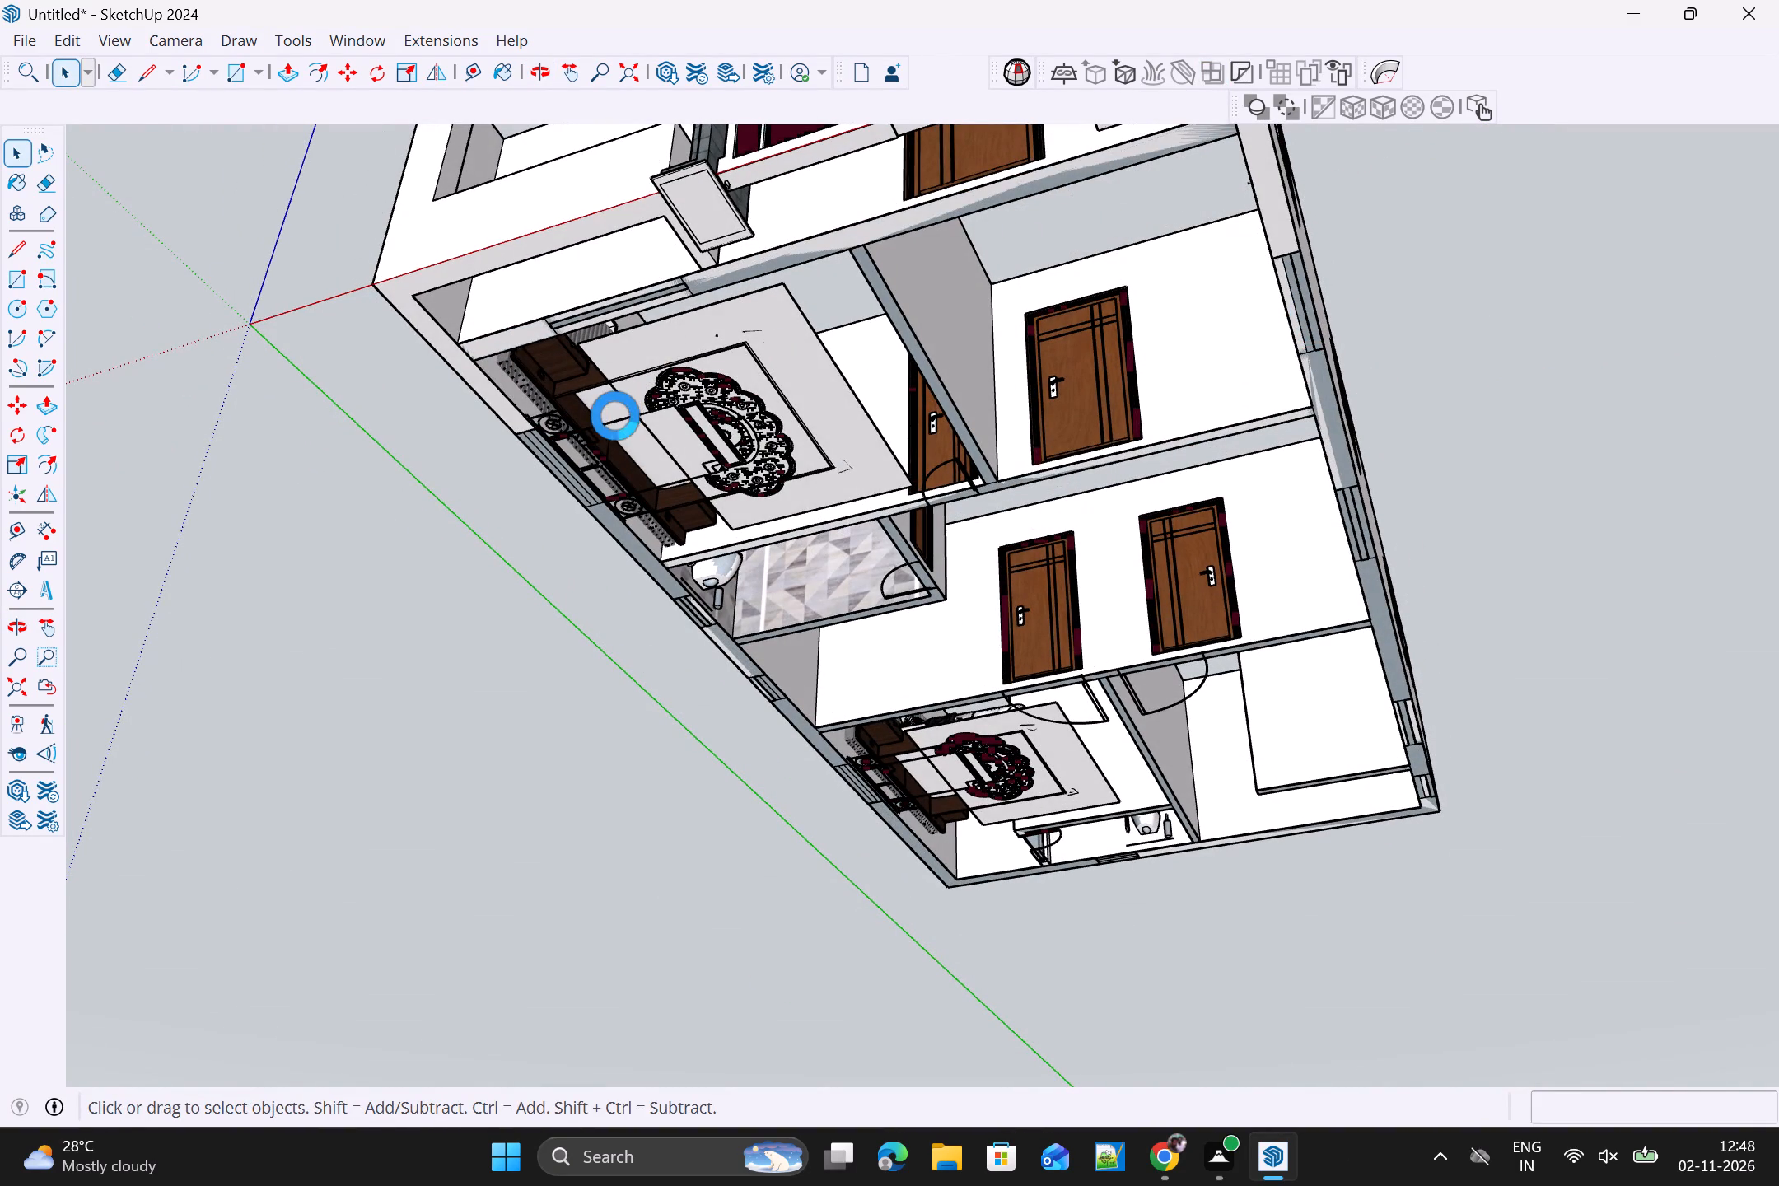
key(r)
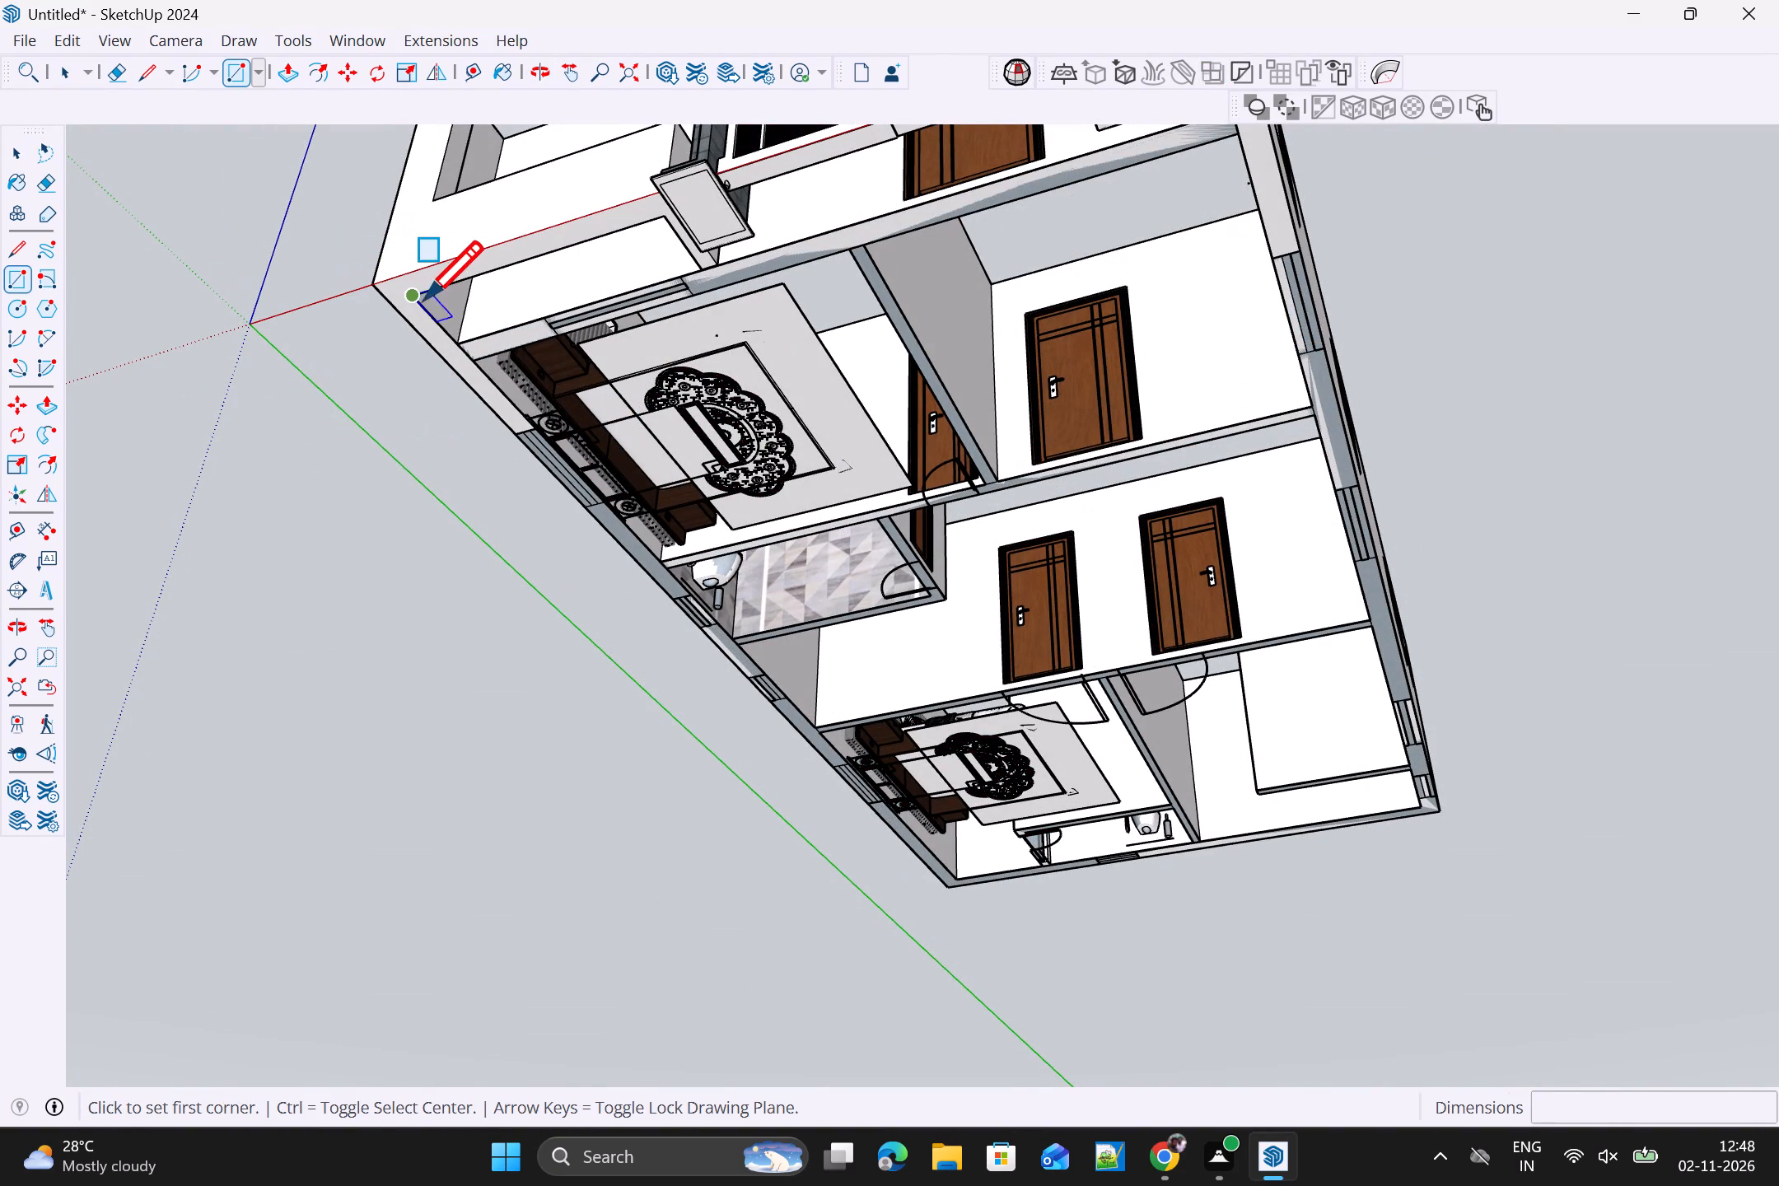
click(413, 298)
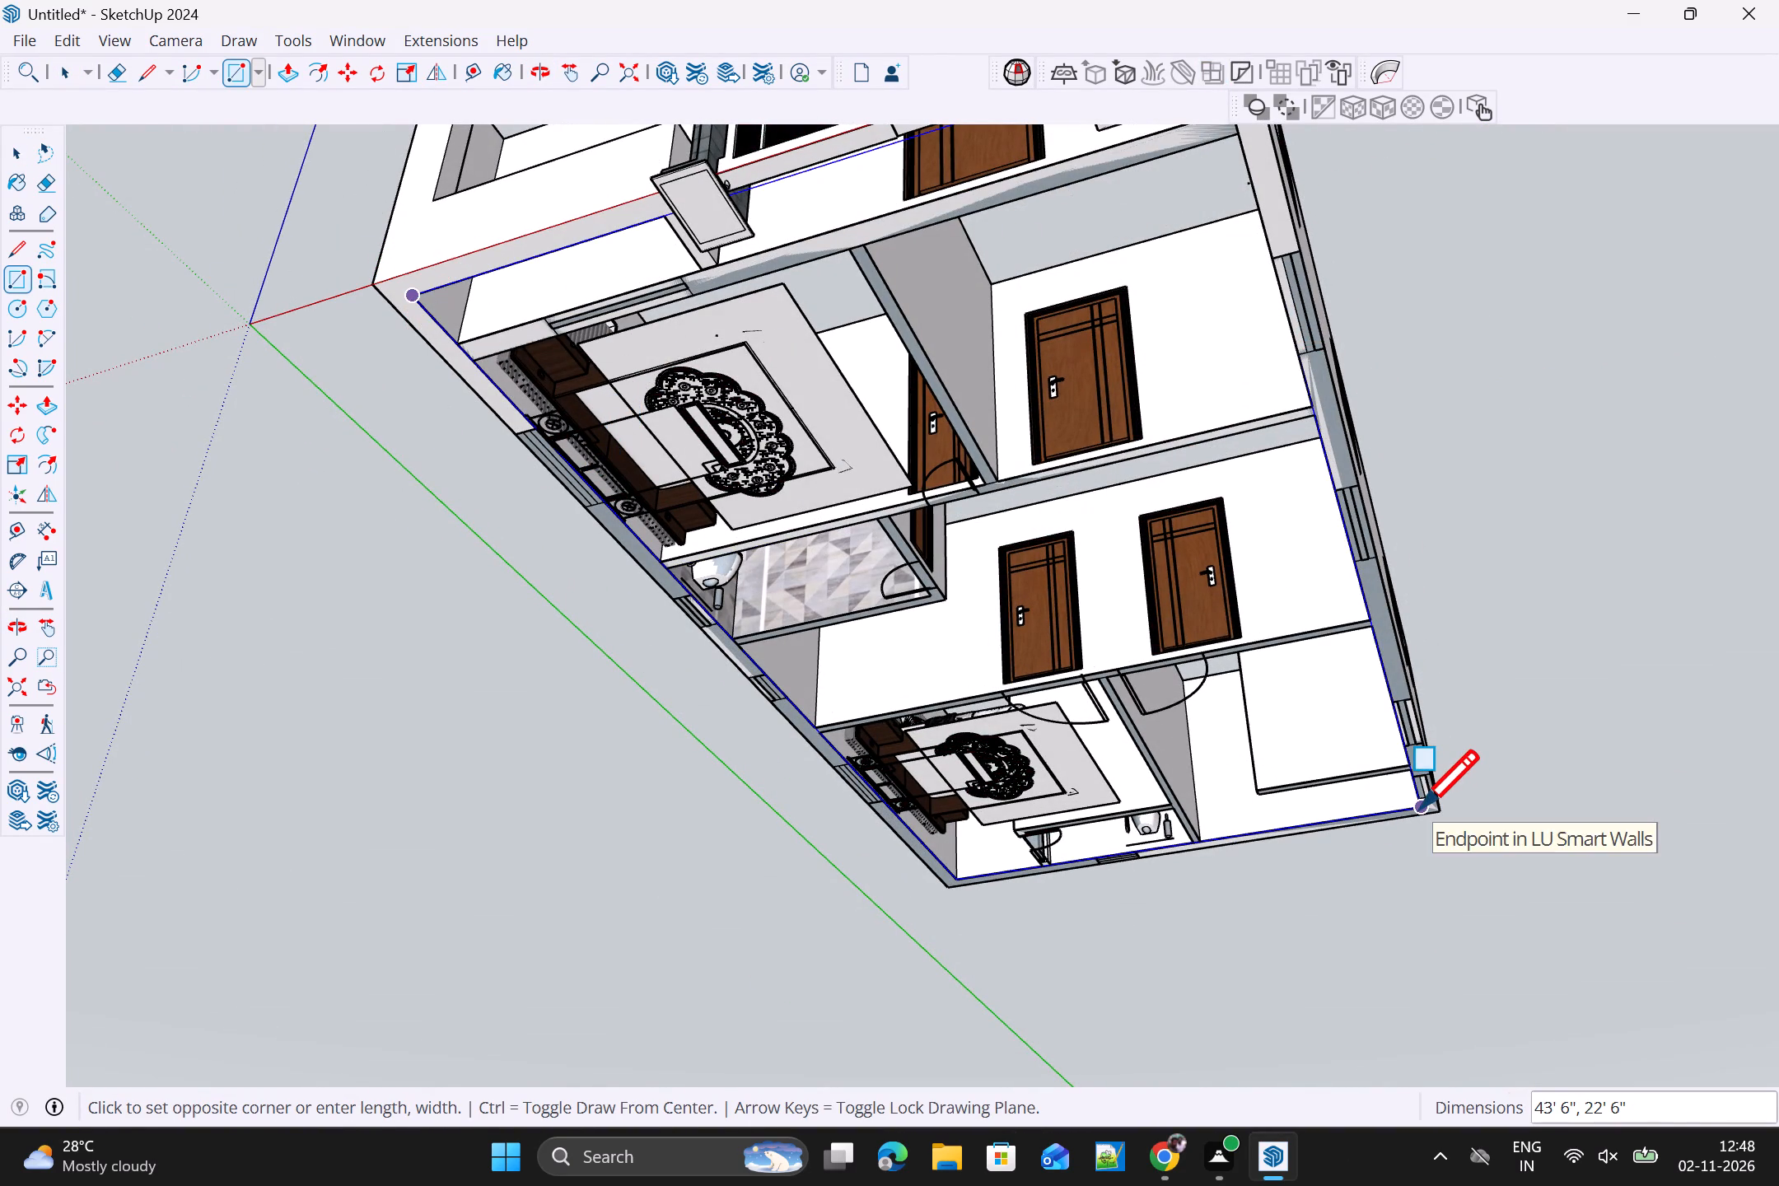
click(1418, 808)
middle_drag(1515, 817, 1326, 1185)
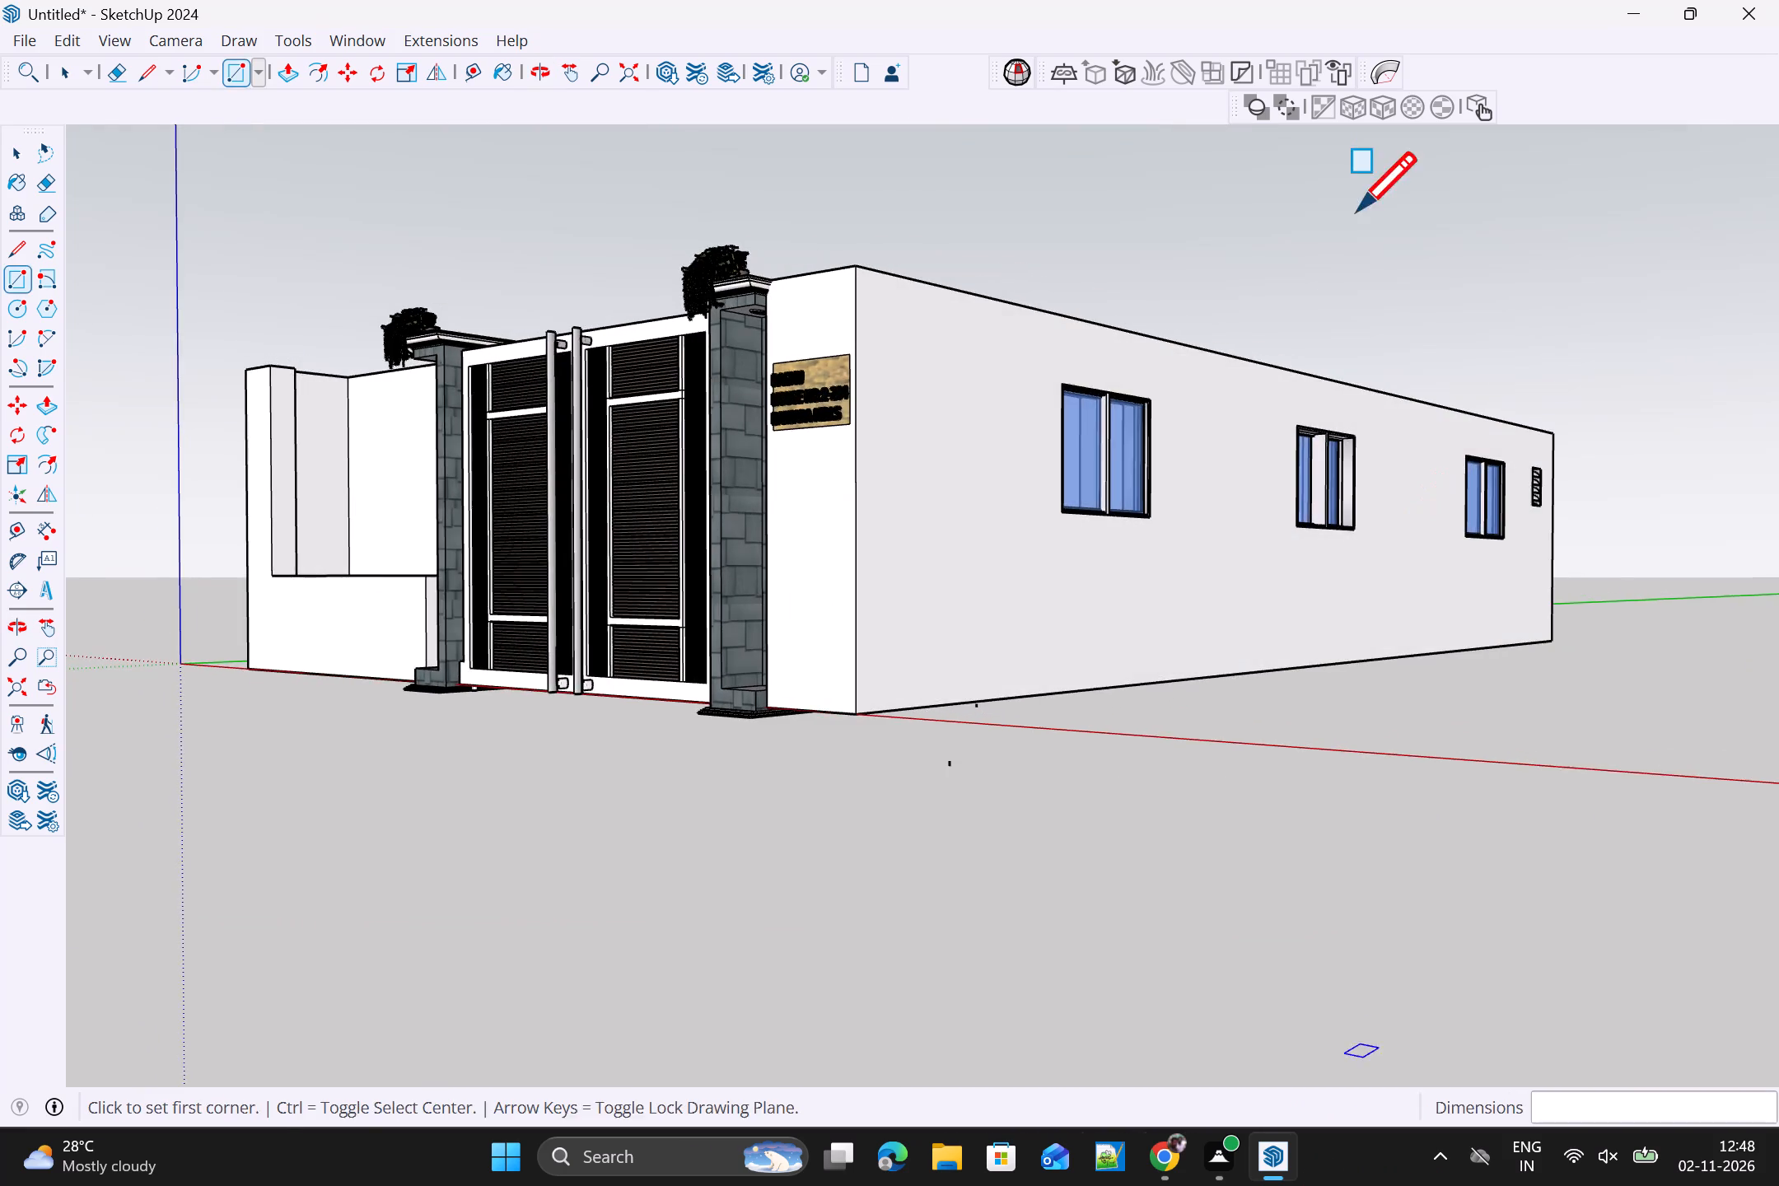
middle_drag(1363, 234, 1394, 815)
key(space)
triple_click(1122, 581)
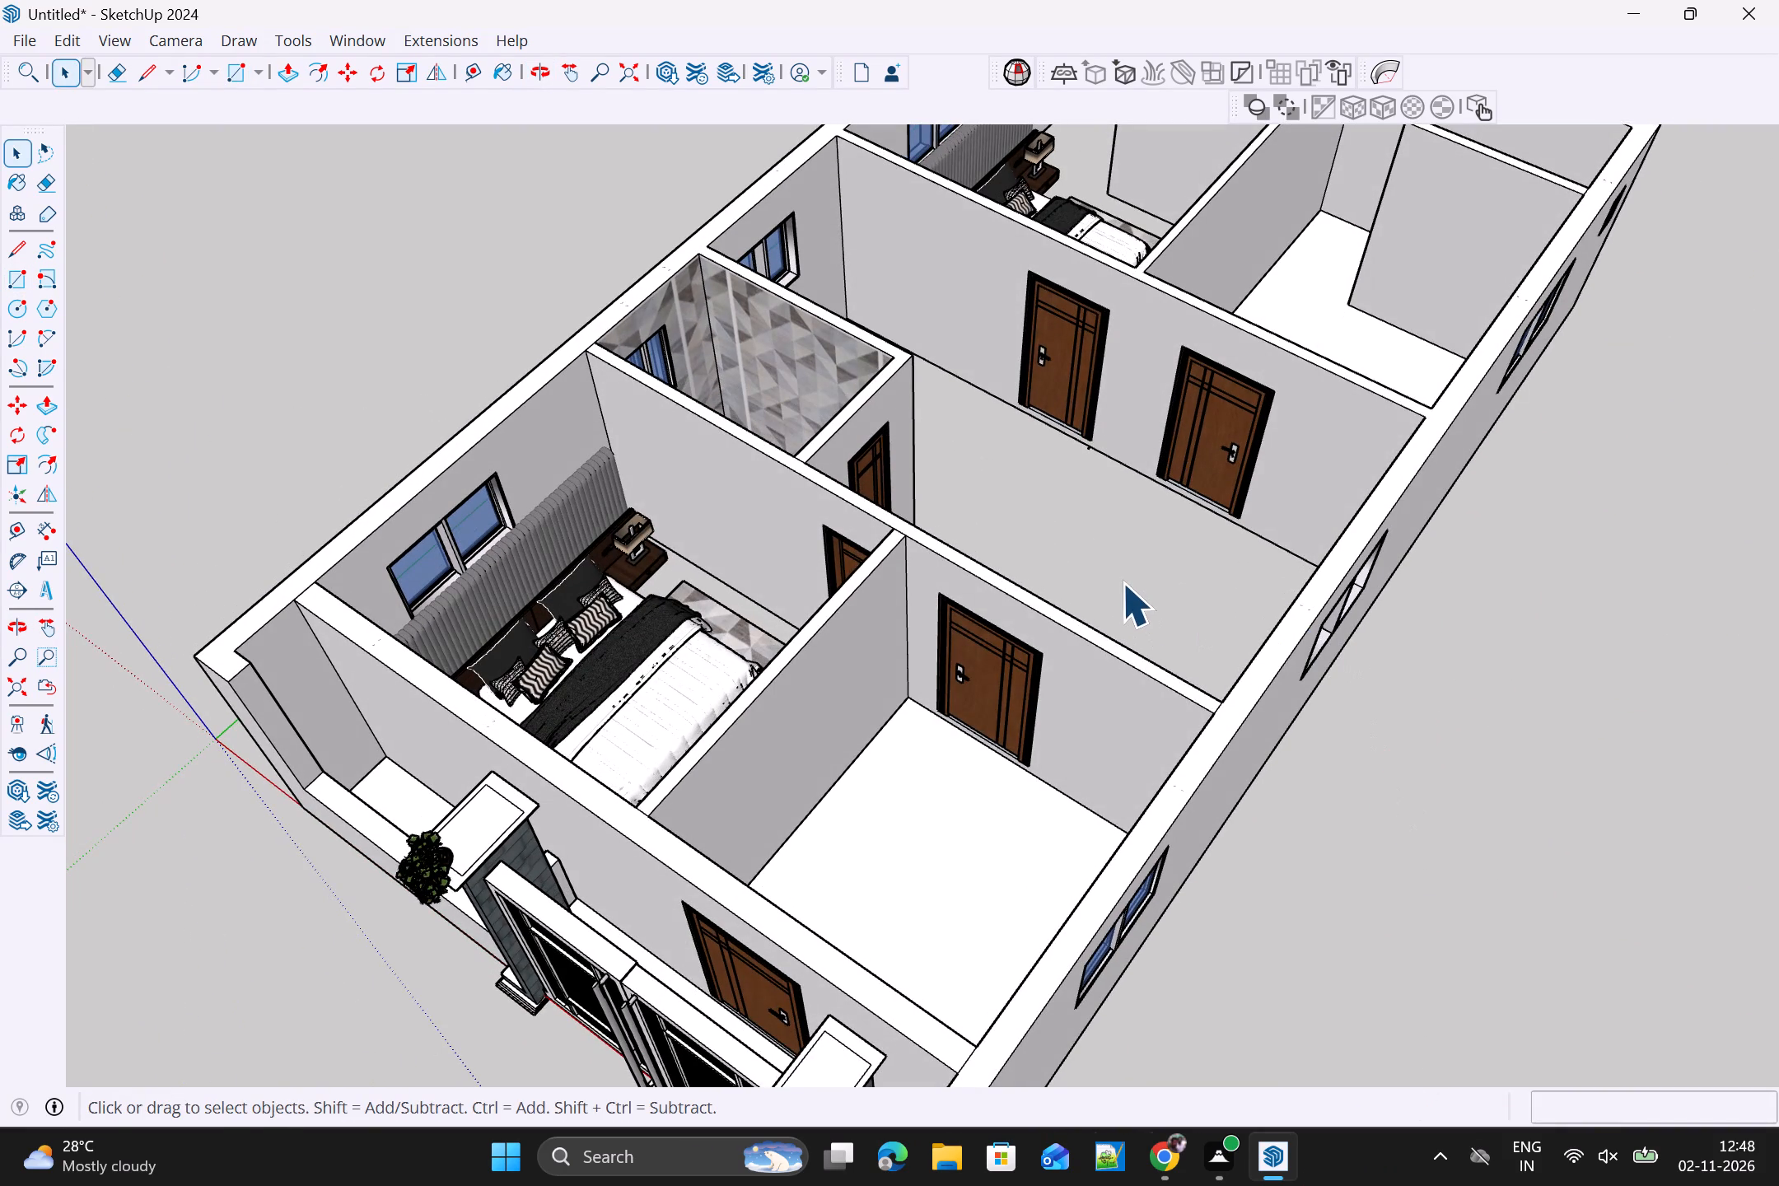
Draw the floor rectangle again from below, between the same opposite inside corners of the outer walls, to cover the open rooms.
middle_drag(1117, 608, 1208, 0)
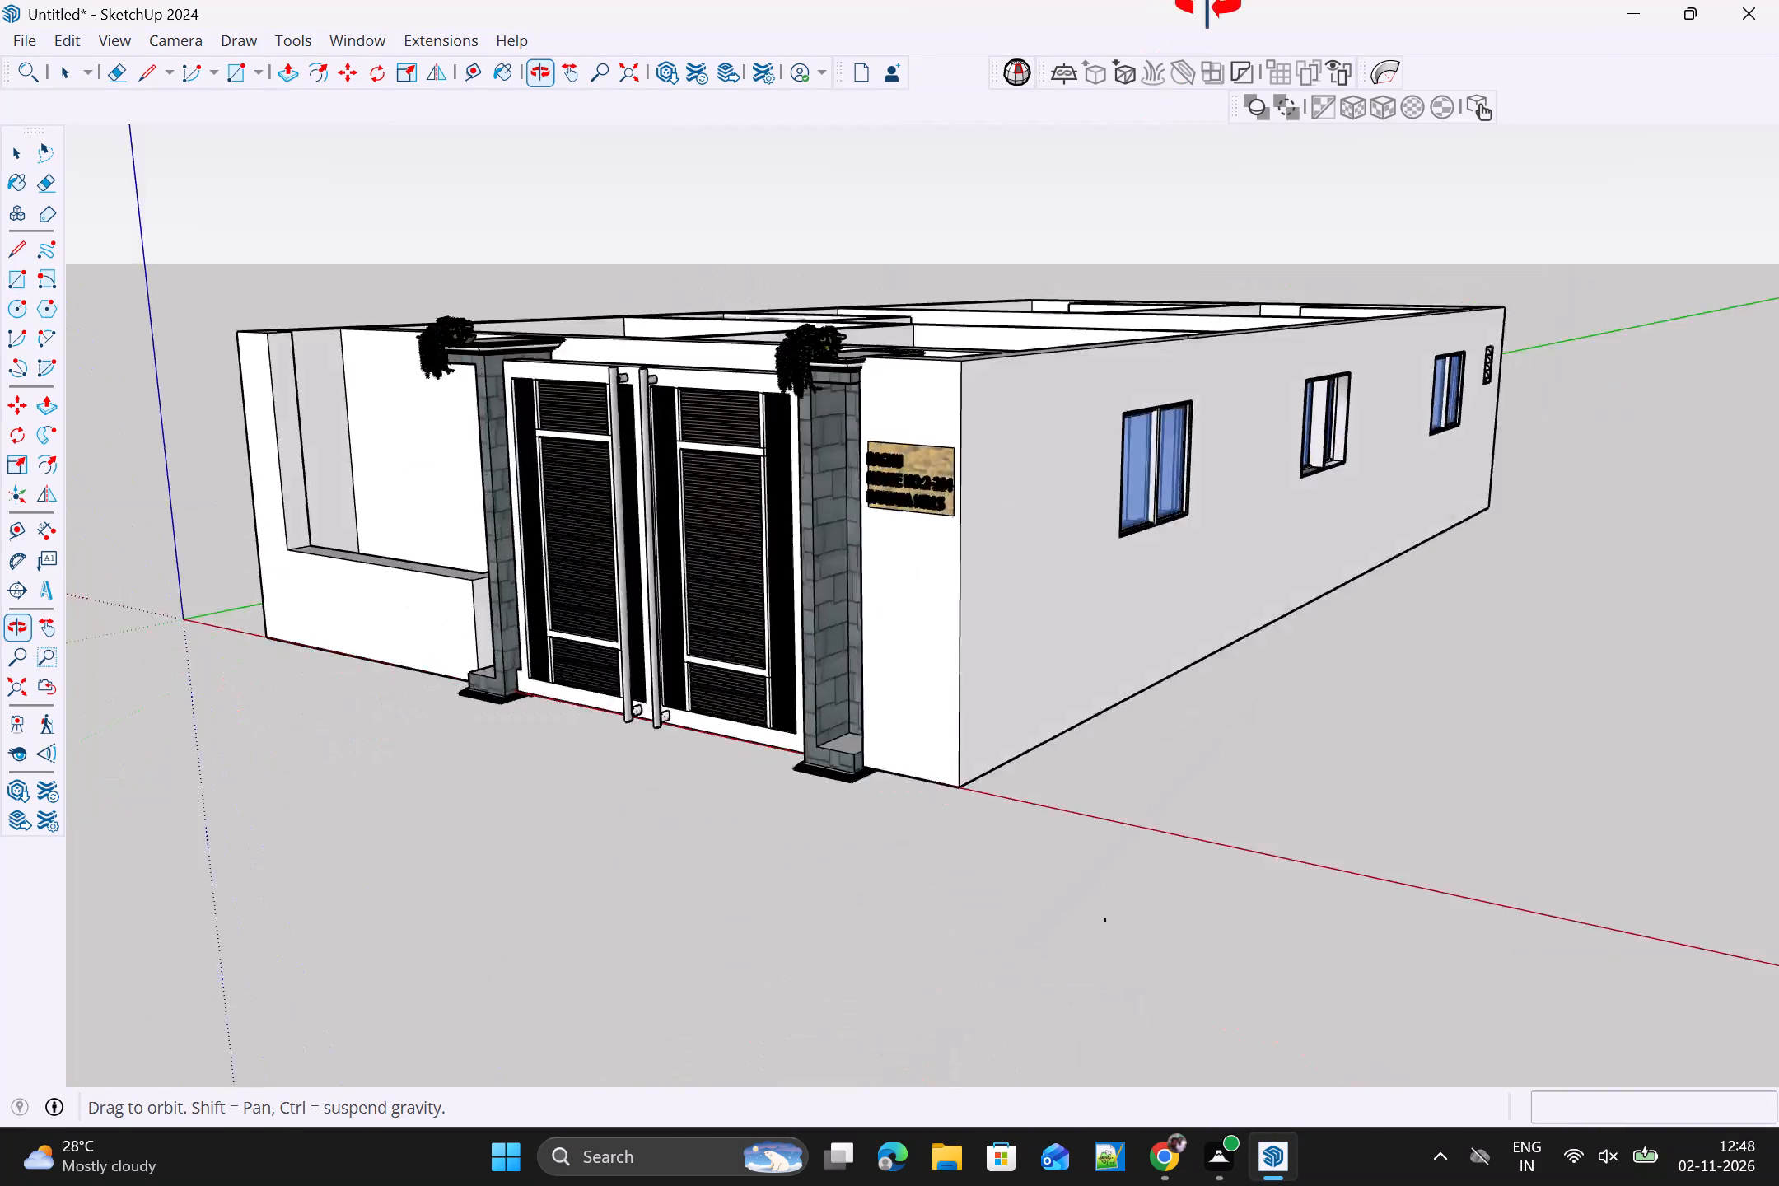
middle_drag(1208, 0, 1312, 0)
middle_drag(1352, 737, 1388, 365)
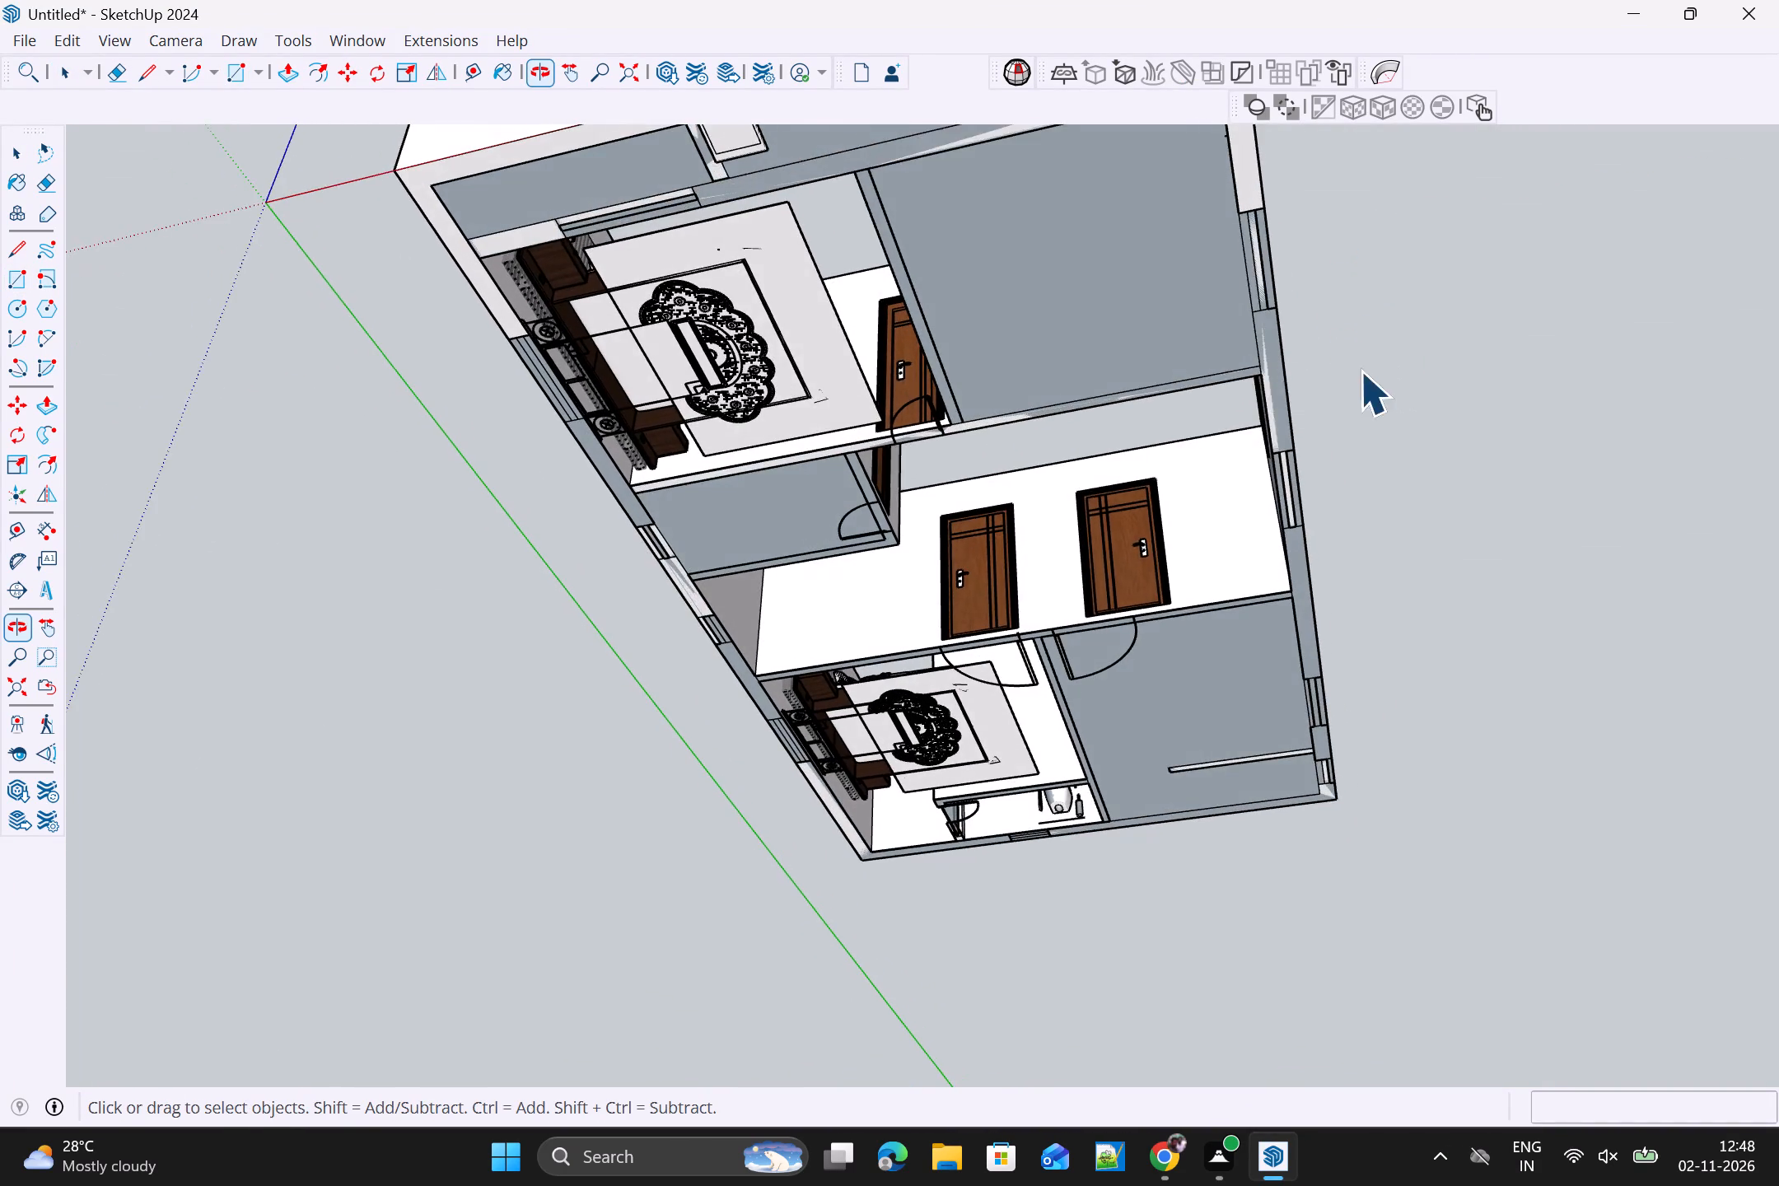
scroll(1094, 408, down, 4)
key(r)
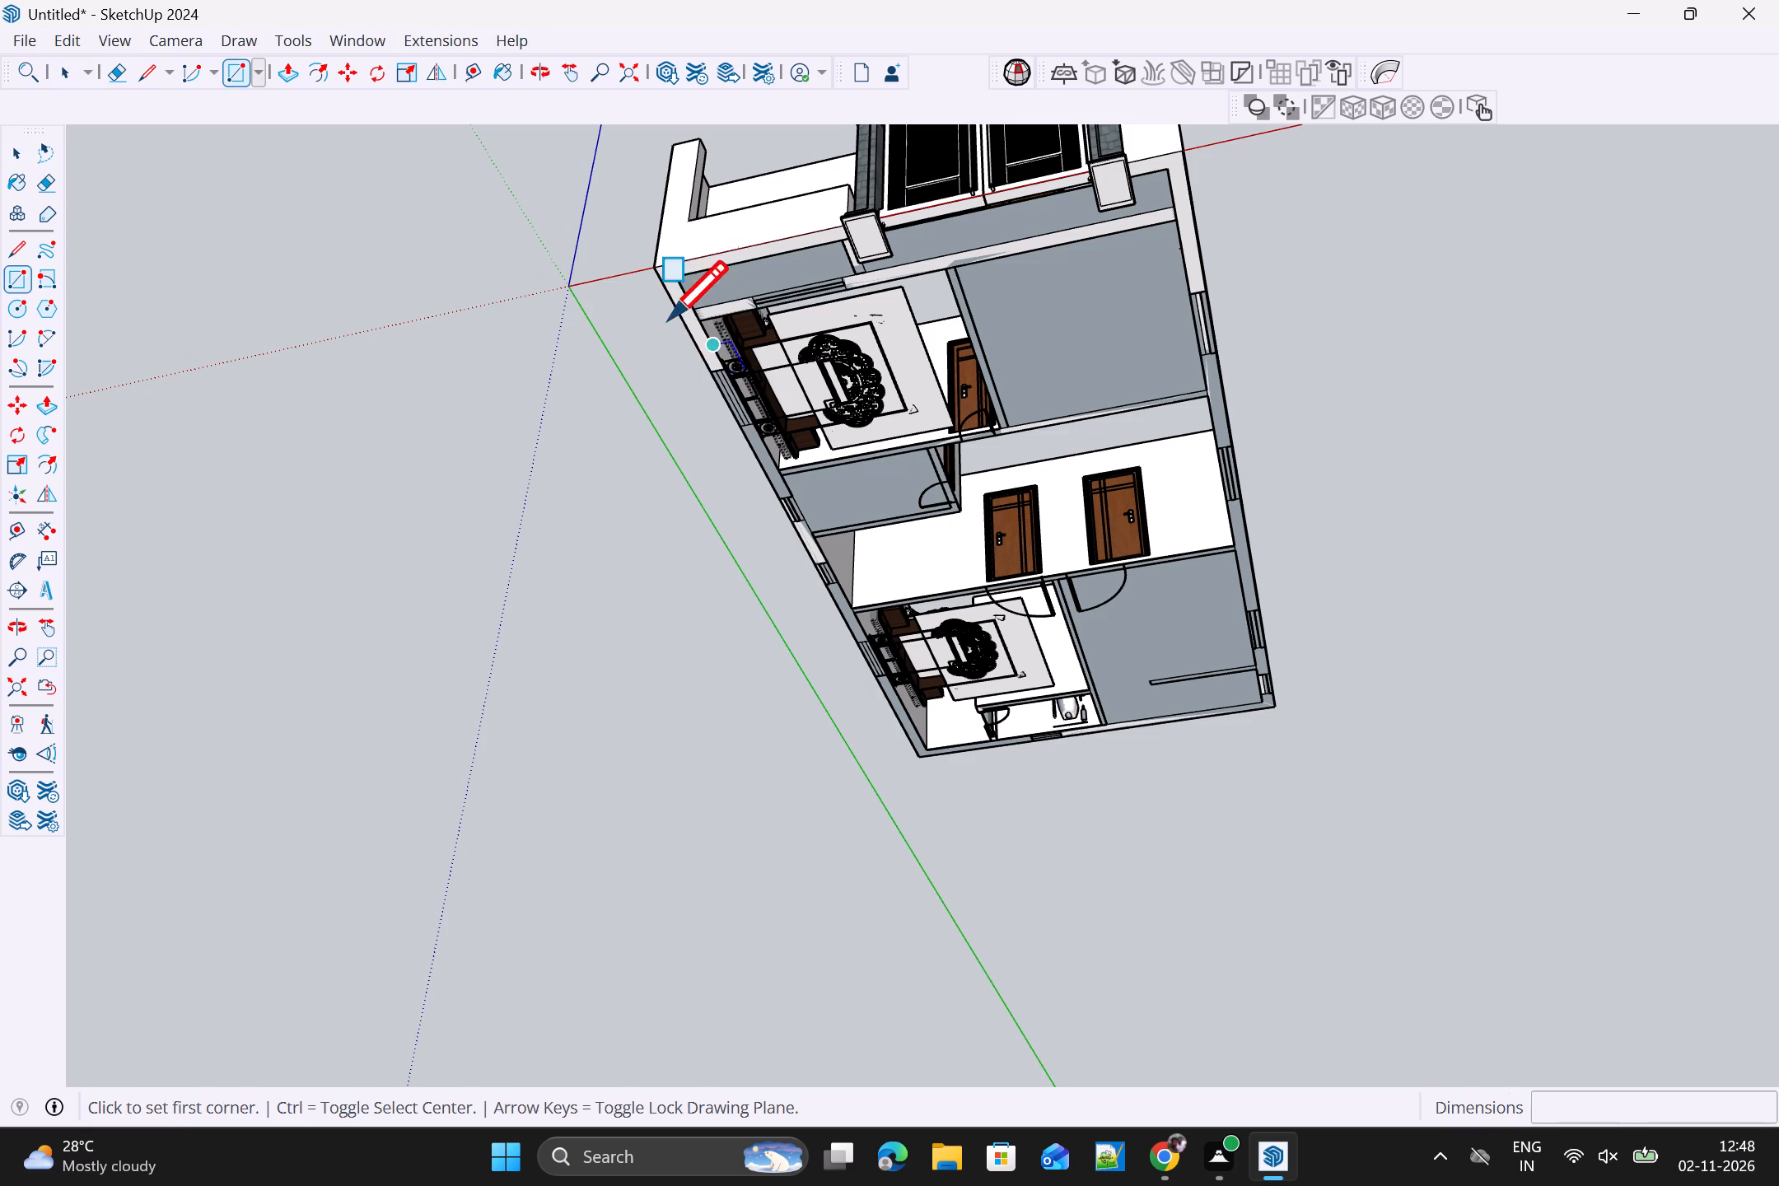
drag(679, 273, 689, 278)
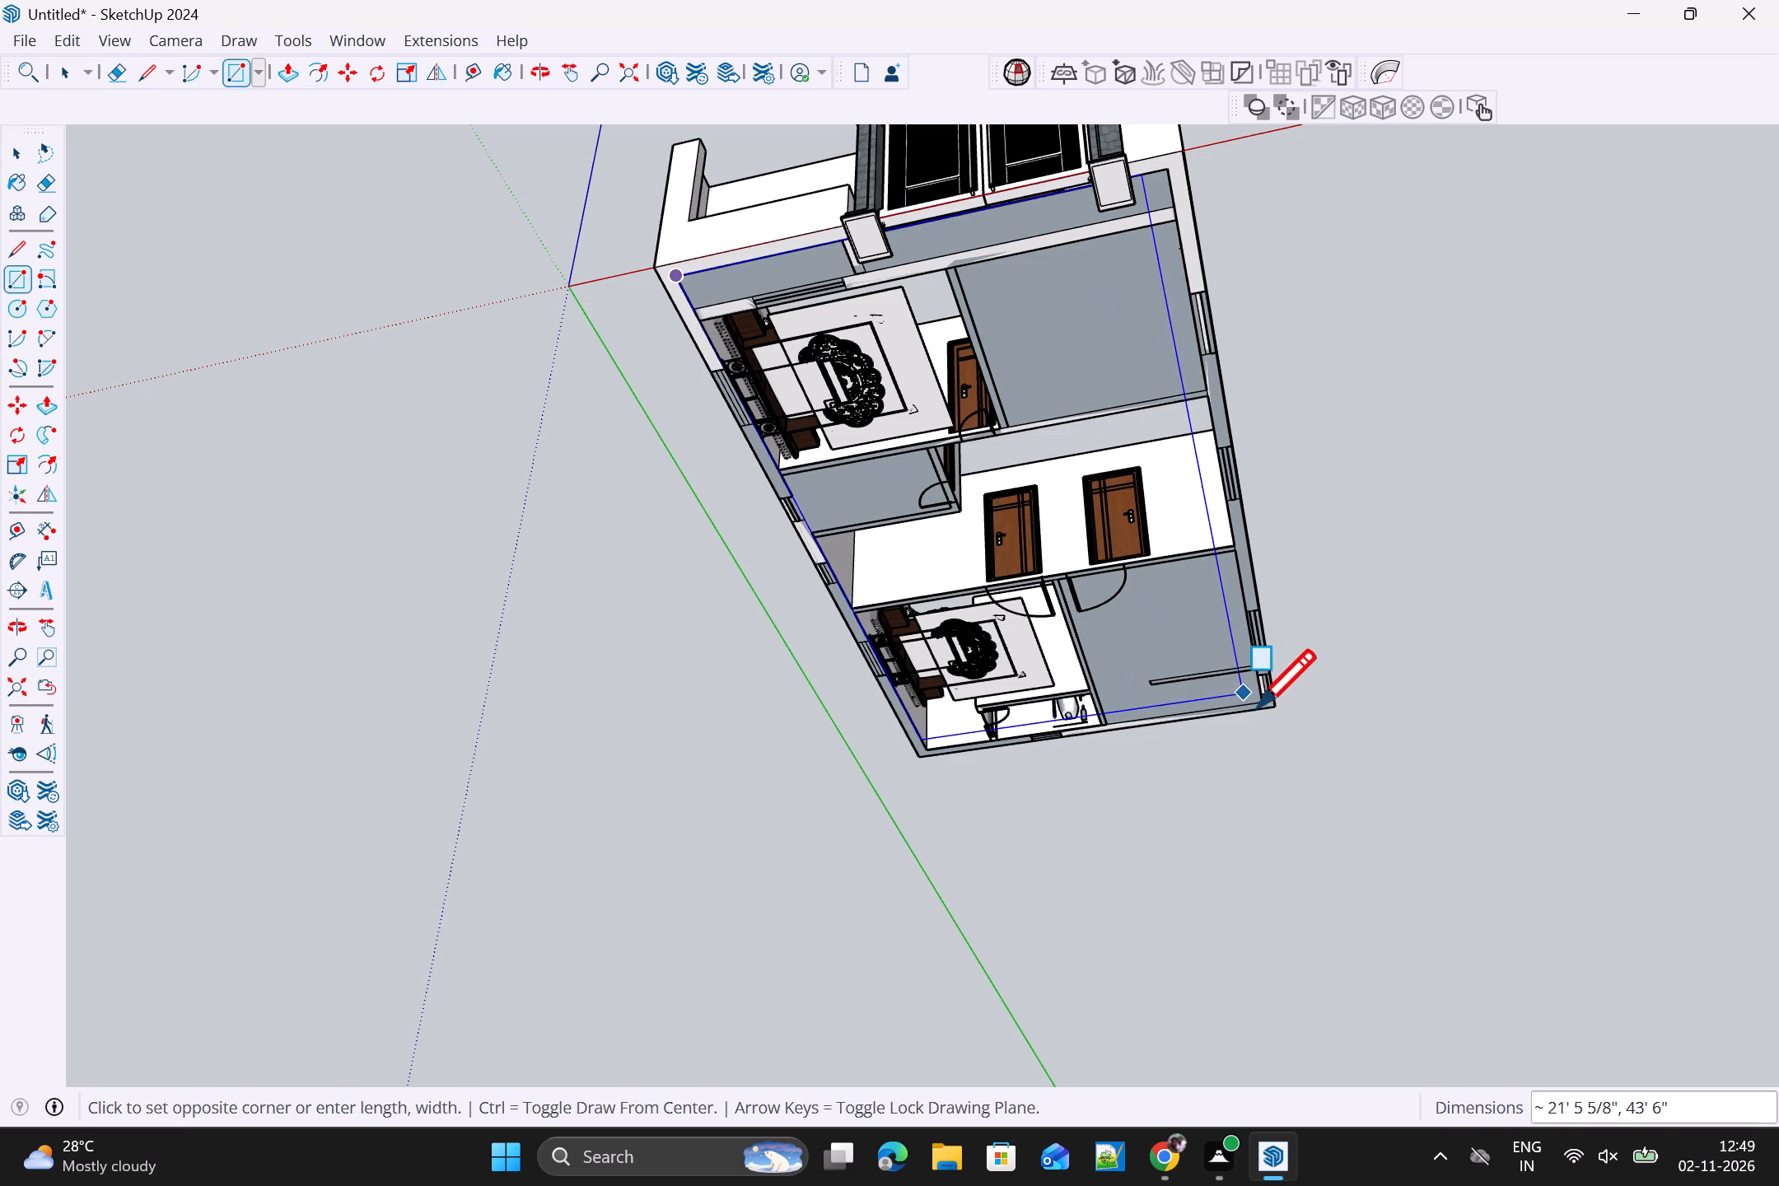
middle_drag(1255, 704, 1112, 525)
scroll(1296, 635, up, 4)
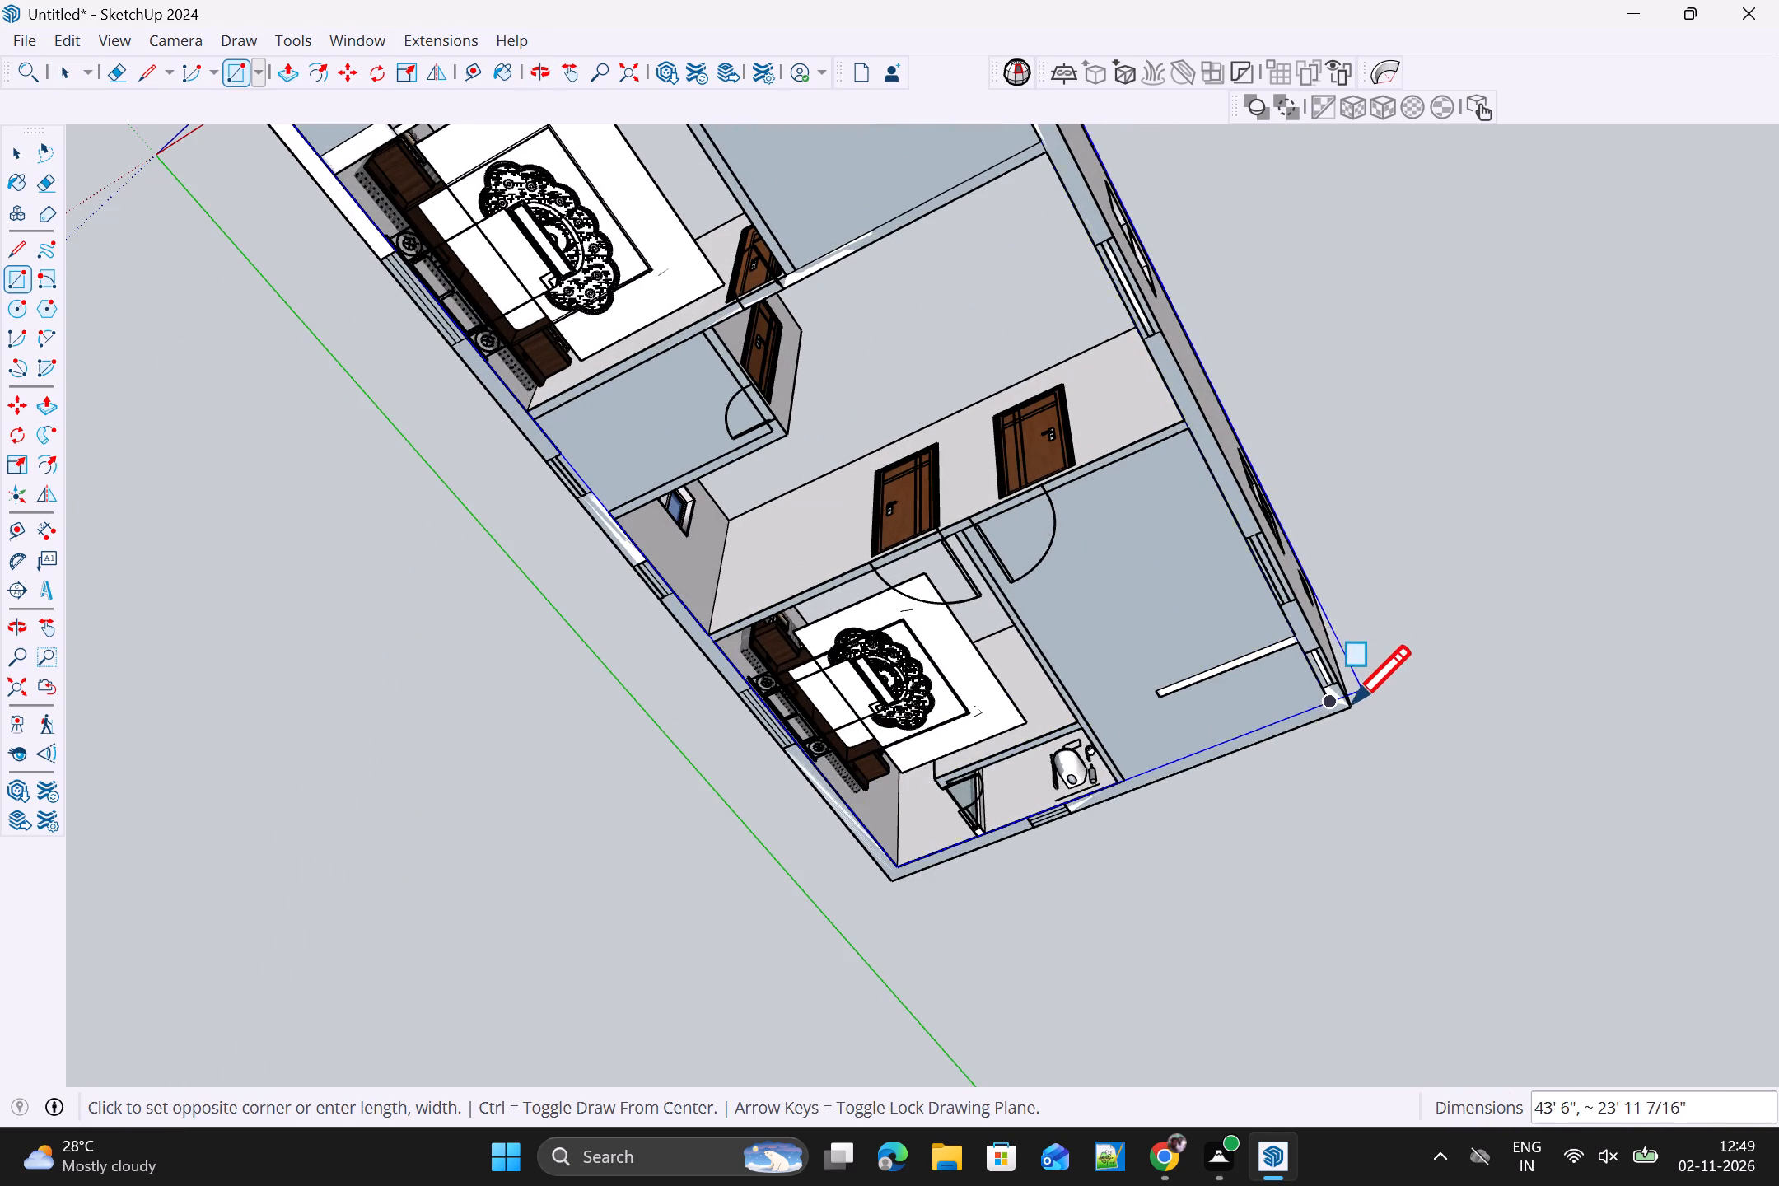
click(1325, 702)
scroll(1325, 717, down, 8)
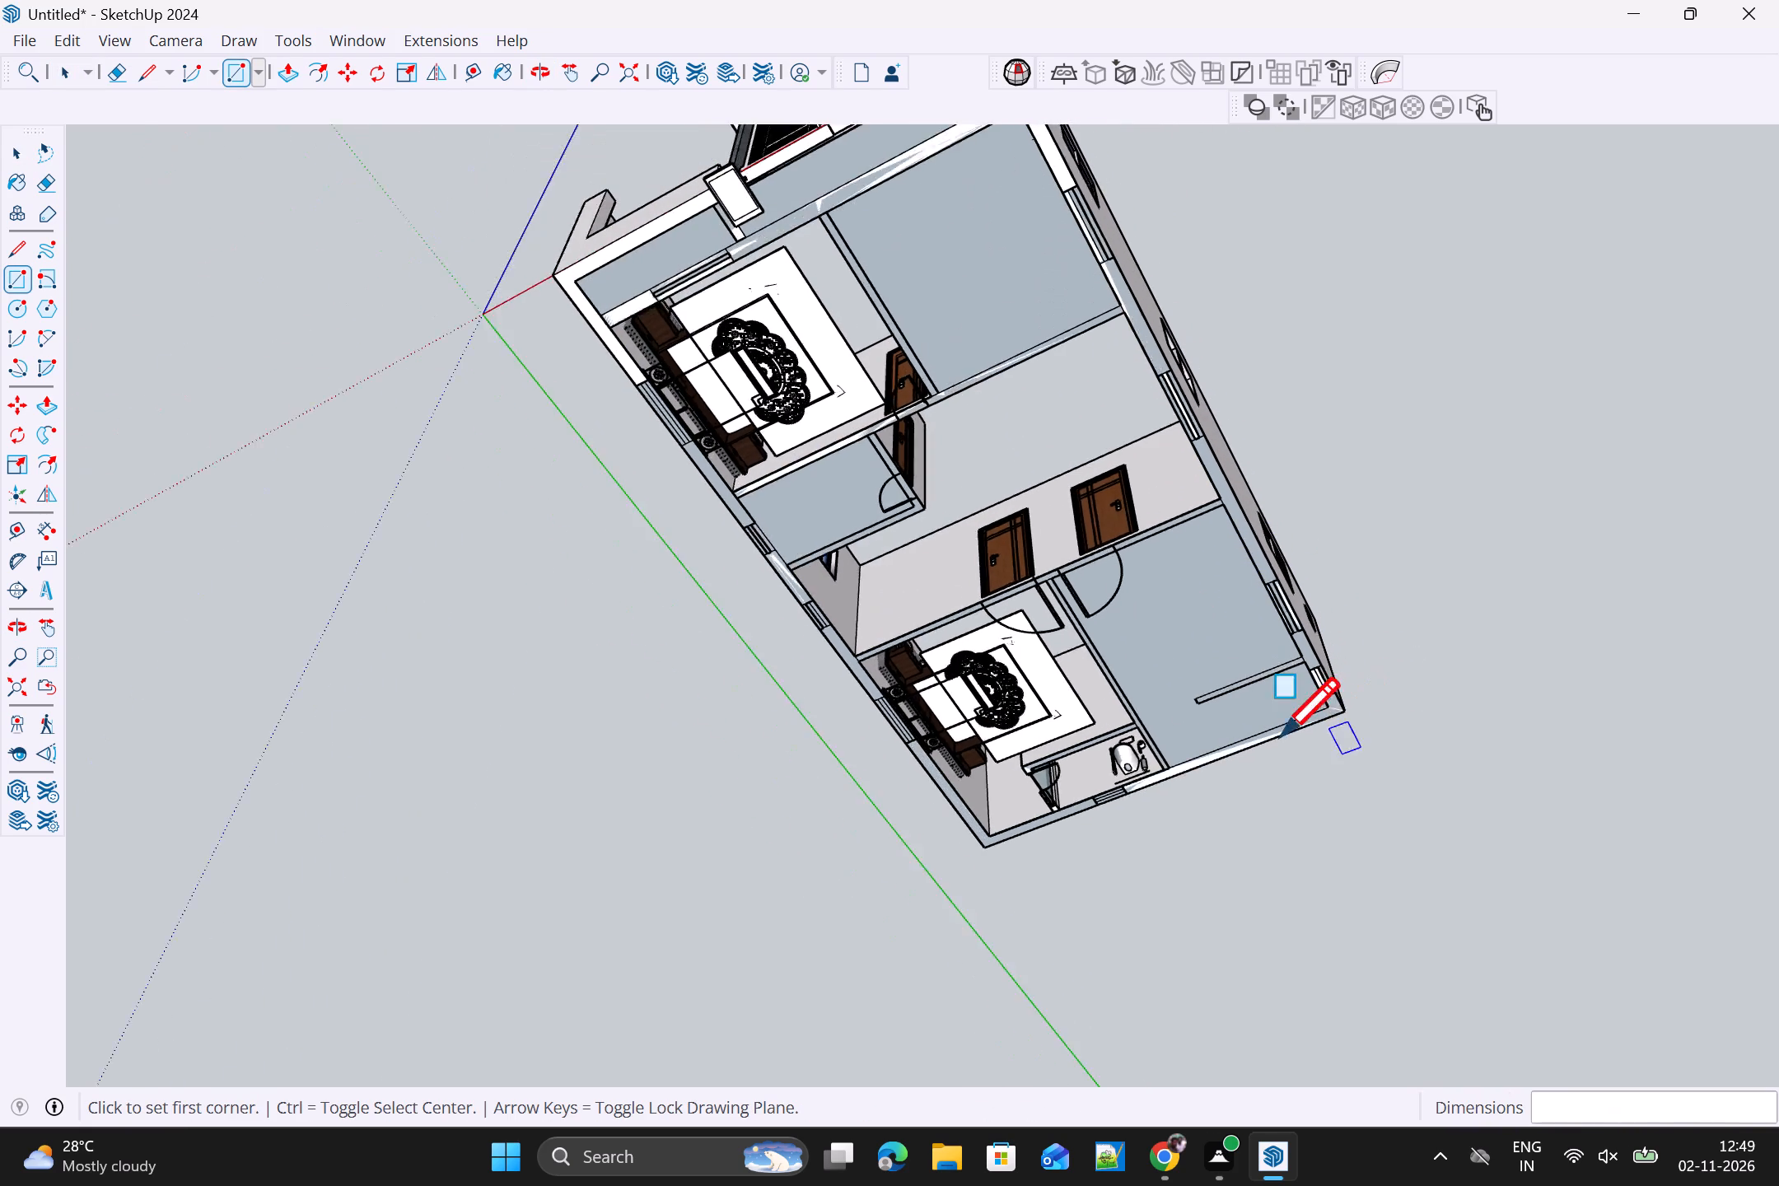
key(space)
key(space)
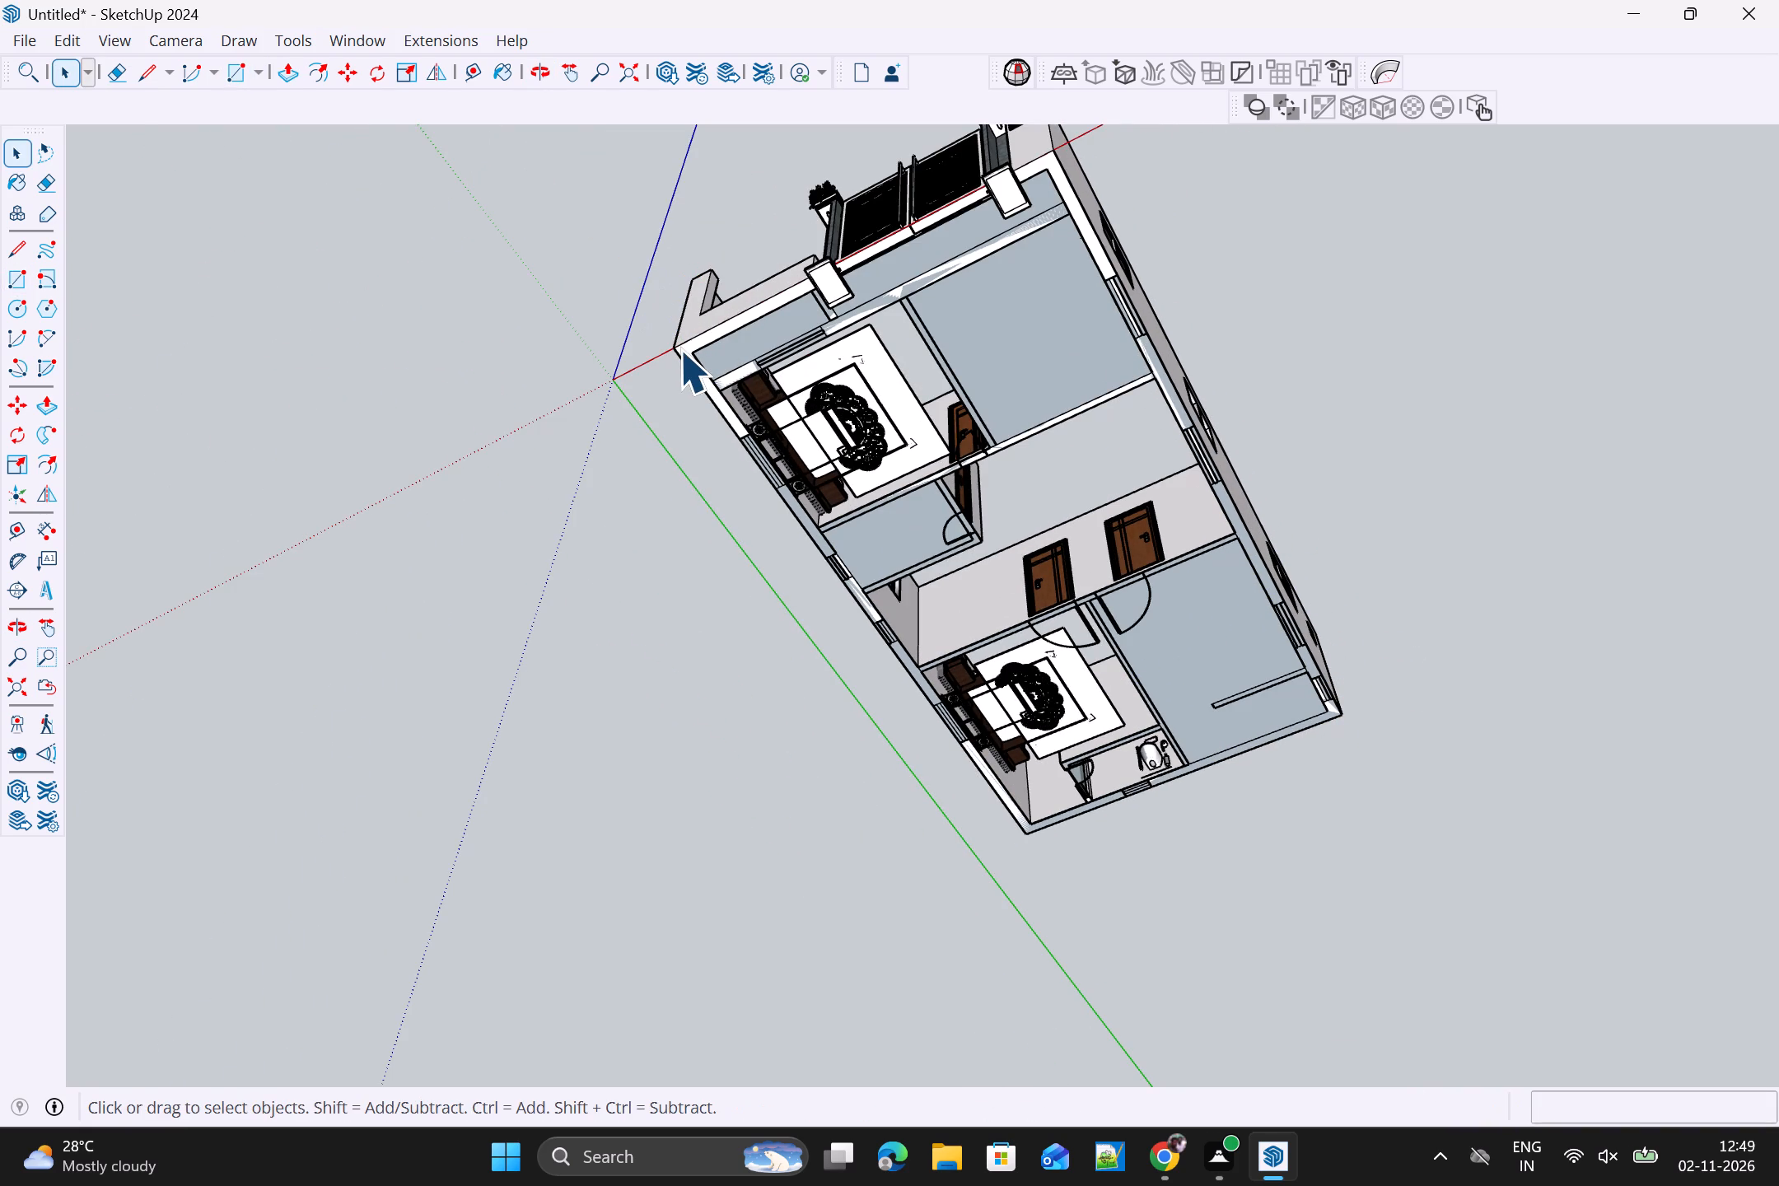
Draw a floor rectangle on the underside from the front outer corner of the walls to the diagonally opposite rear outer corner.
key(r)
click(674, 347)
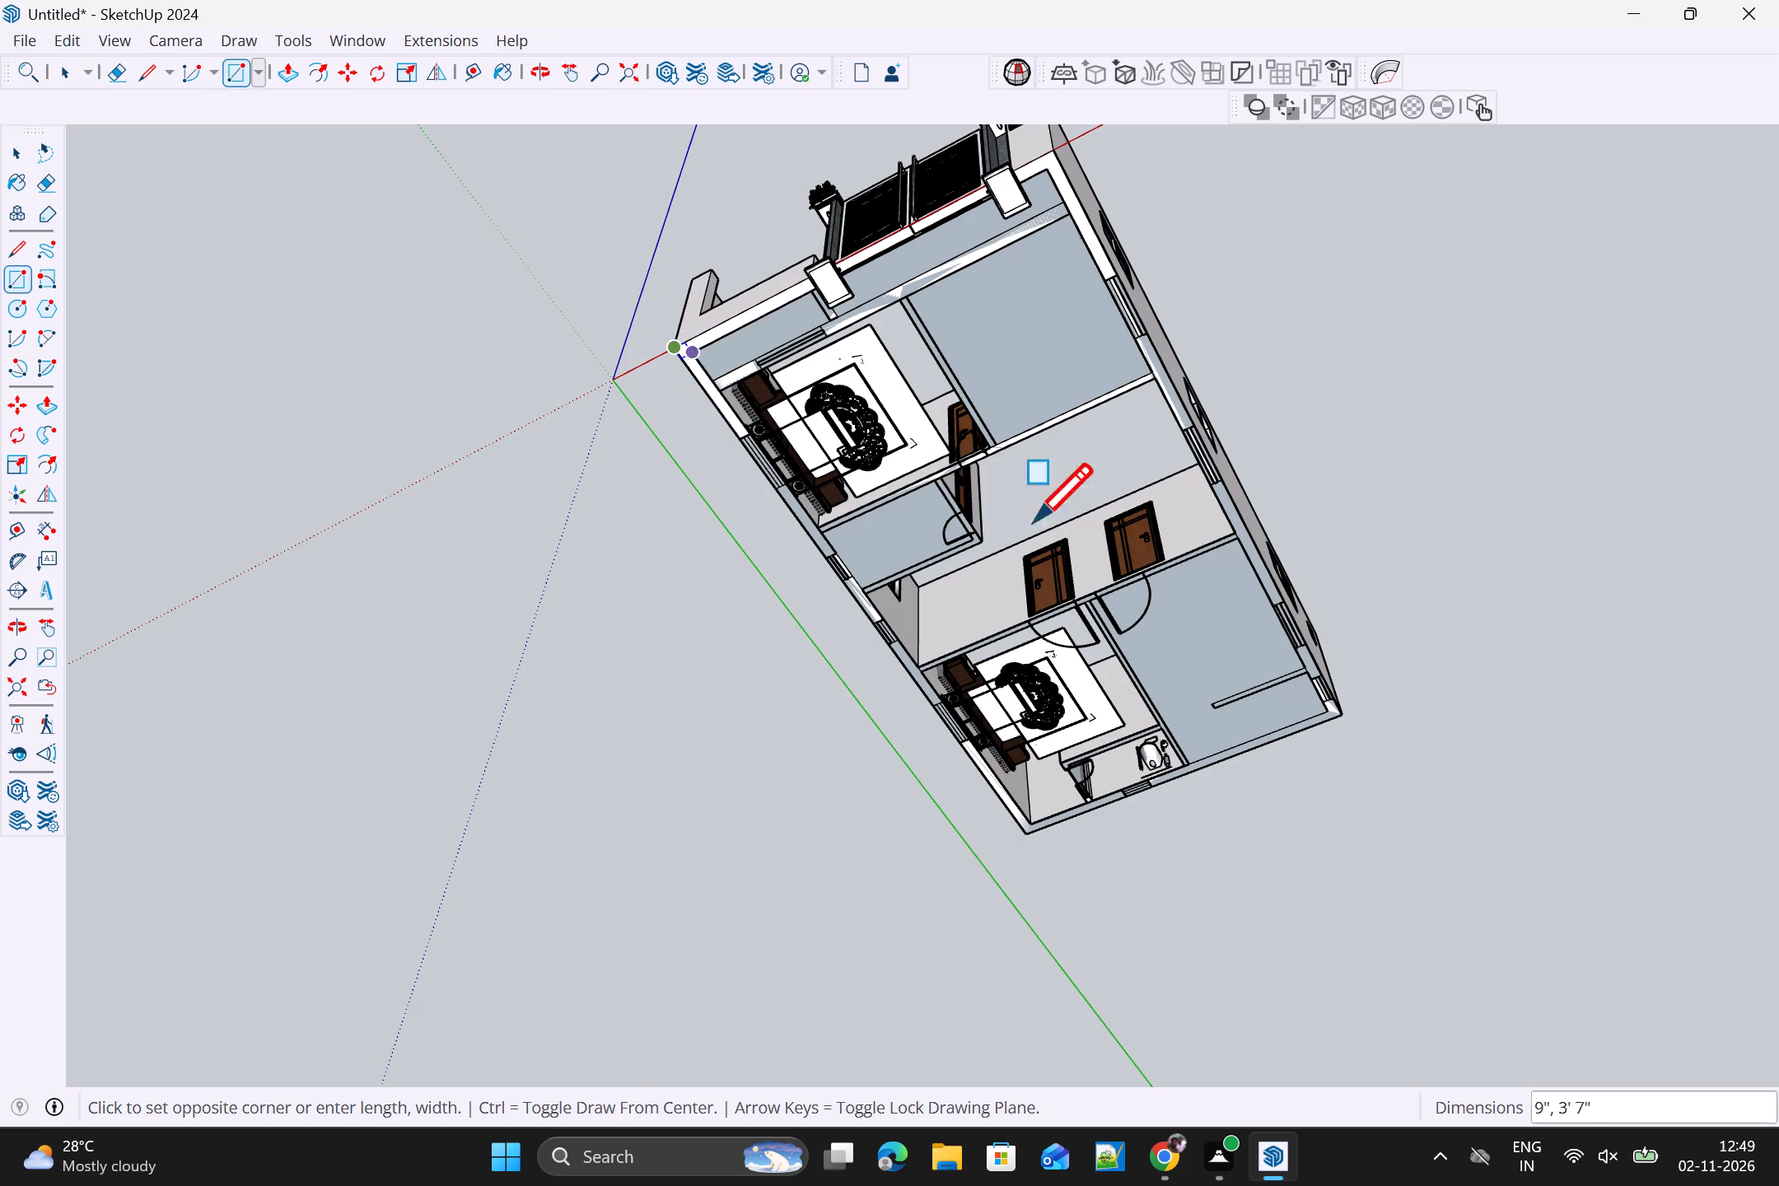
scroll(1348, 720, up, 4)
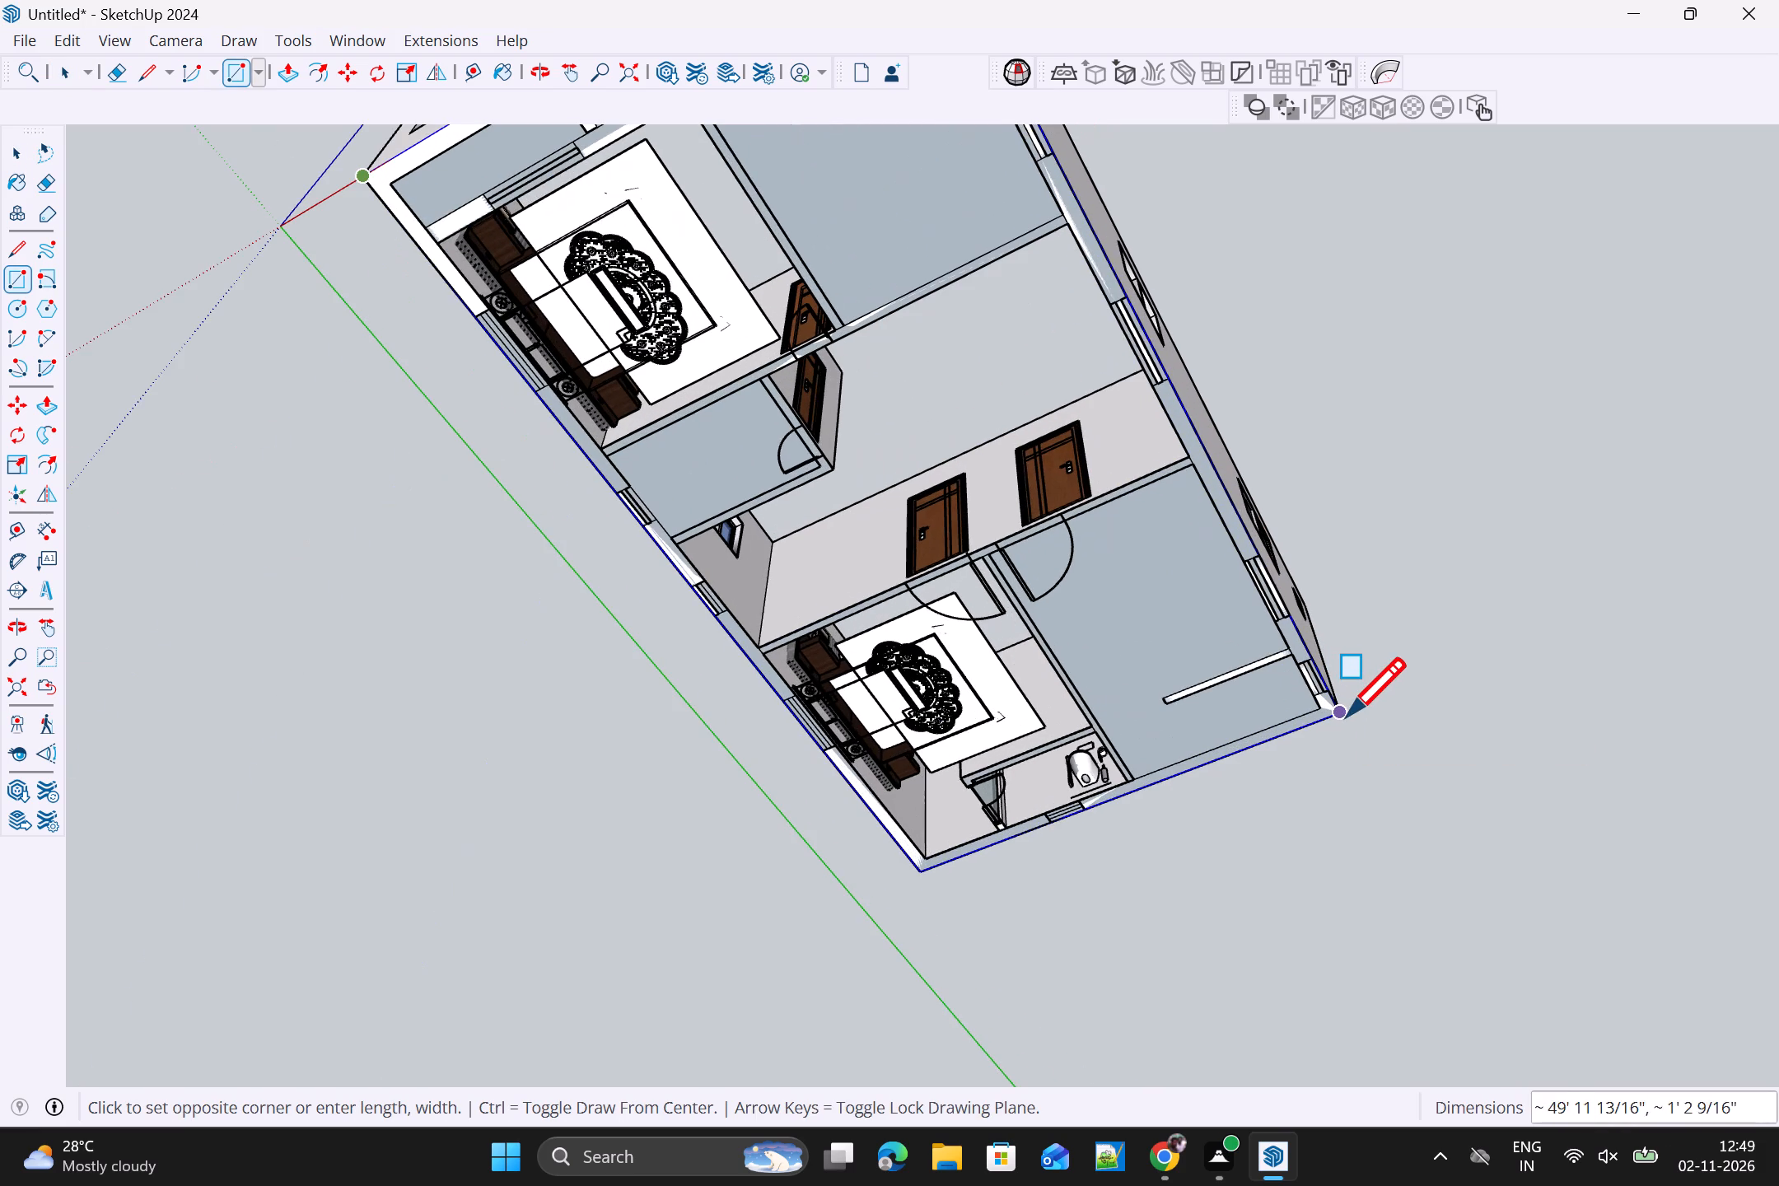
click(1344, 713)
scroll(1342, 712, down, 4)
middle_drag(1344, 712, 1313, 829)
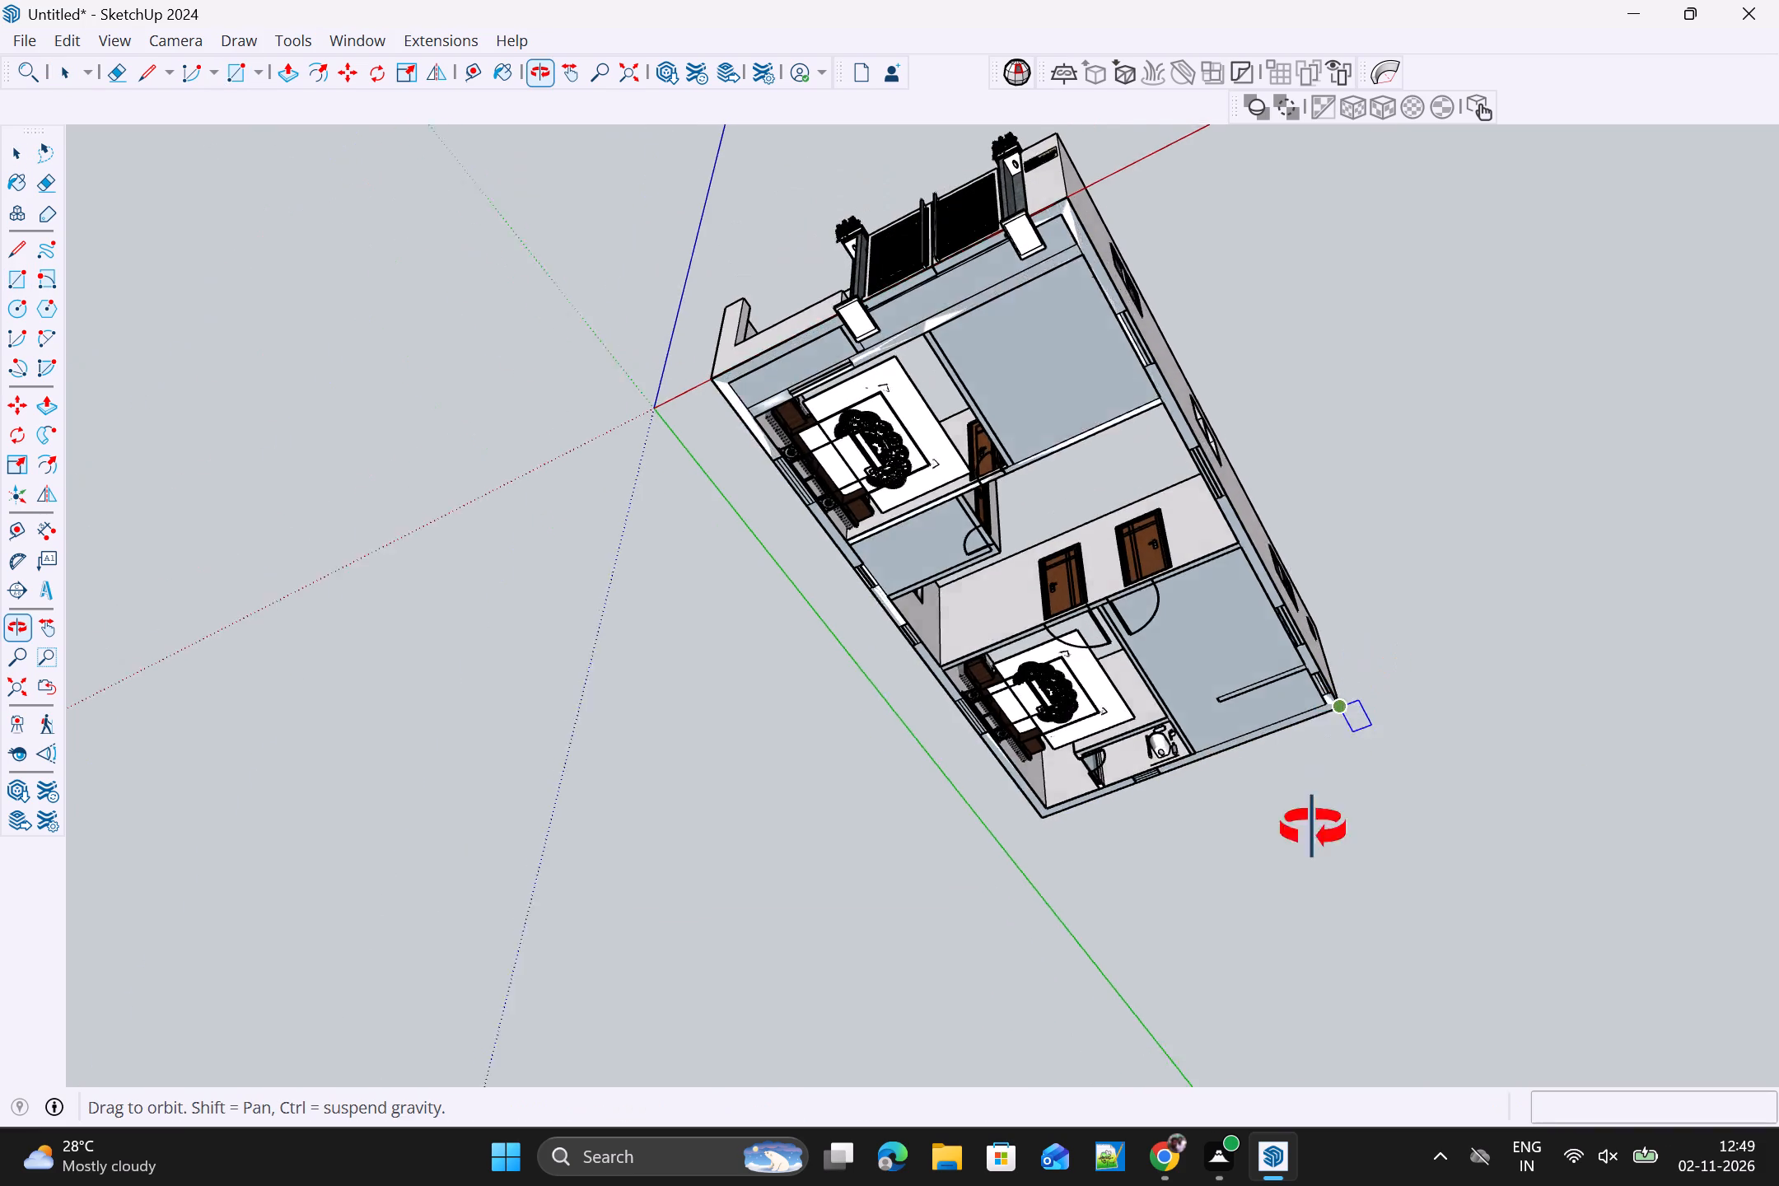
middle_drag(1313, 829, 1262, 1162)
scroll(1290, 631, down, 3)
middle_drag(1285, 675, 1170, 811)
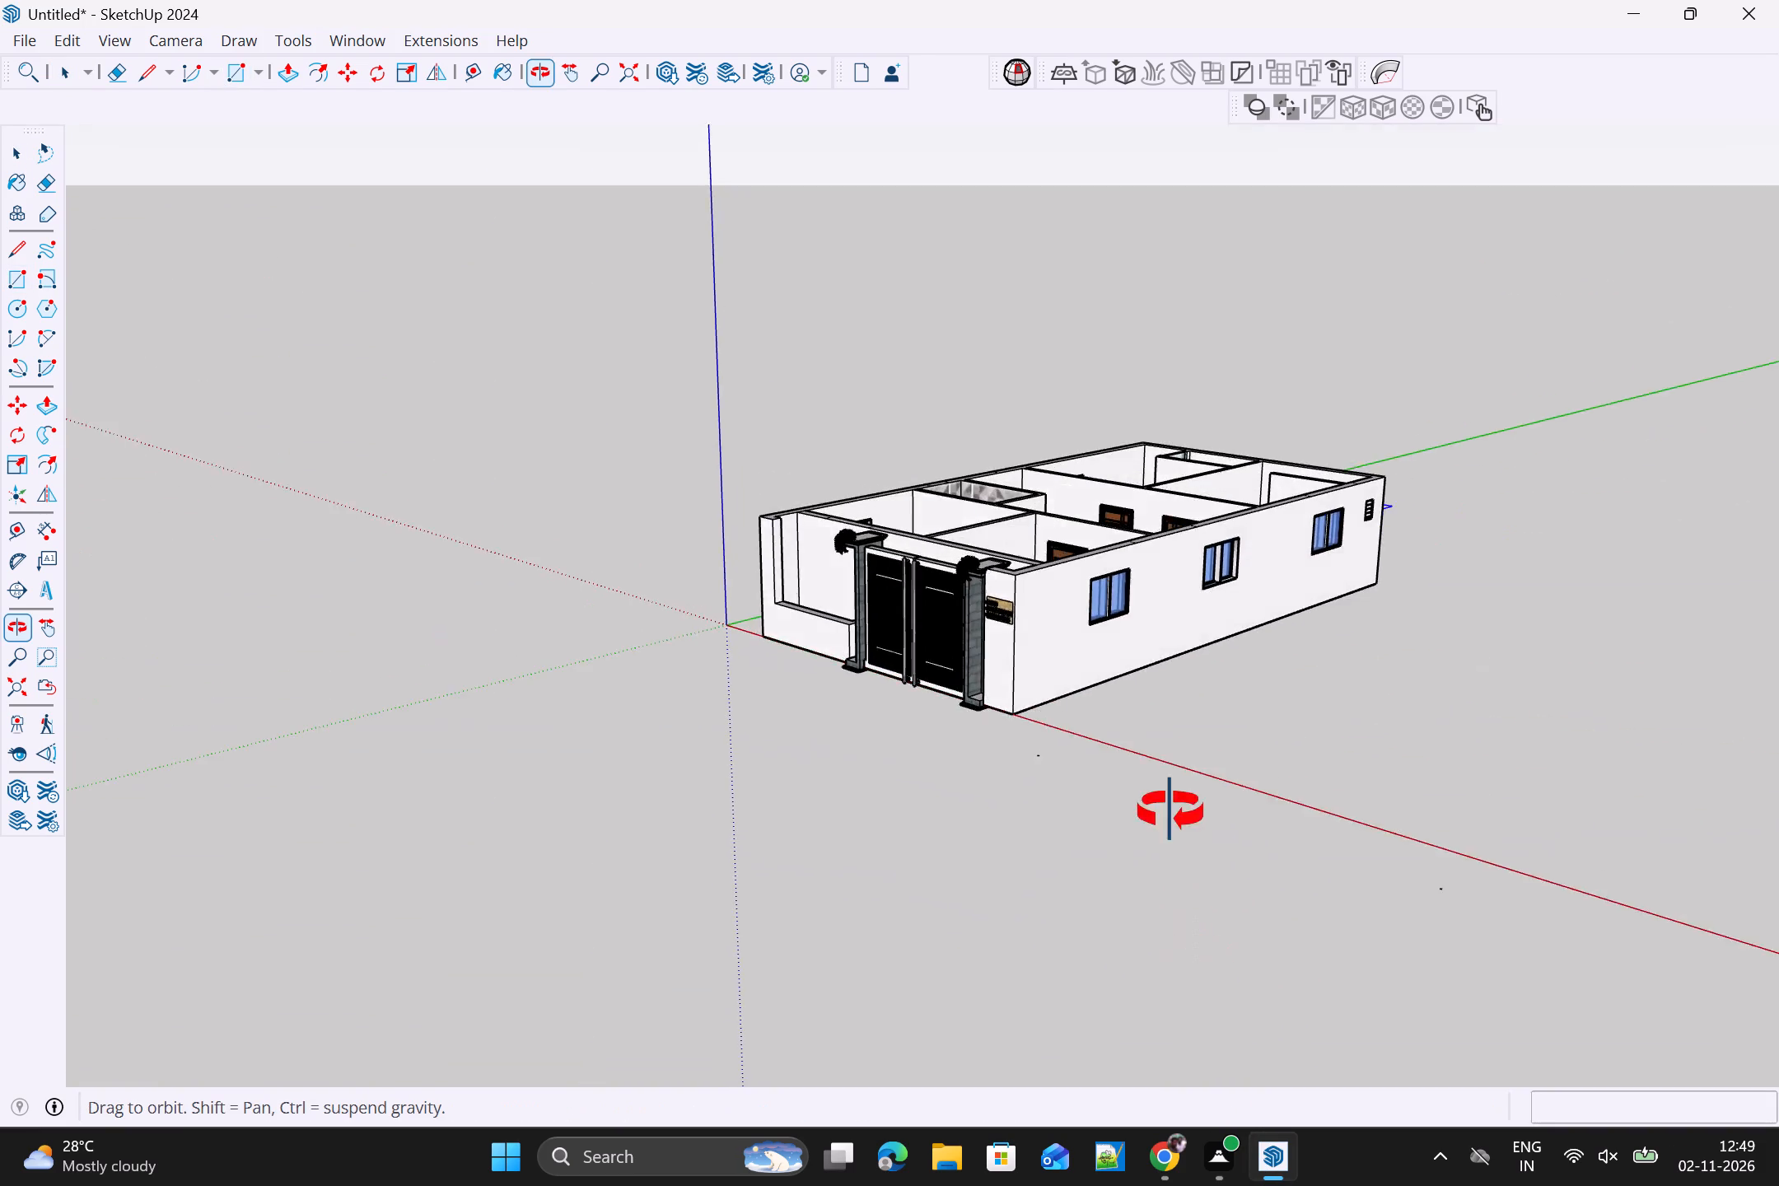
Draw a rectangle 12' 5" wide across the open hall from below, between diagonally opposite corners of the hall walls.
middle_drag(1170, 811, 983, 119)
middle_drag(1090, 496, 994, 231)
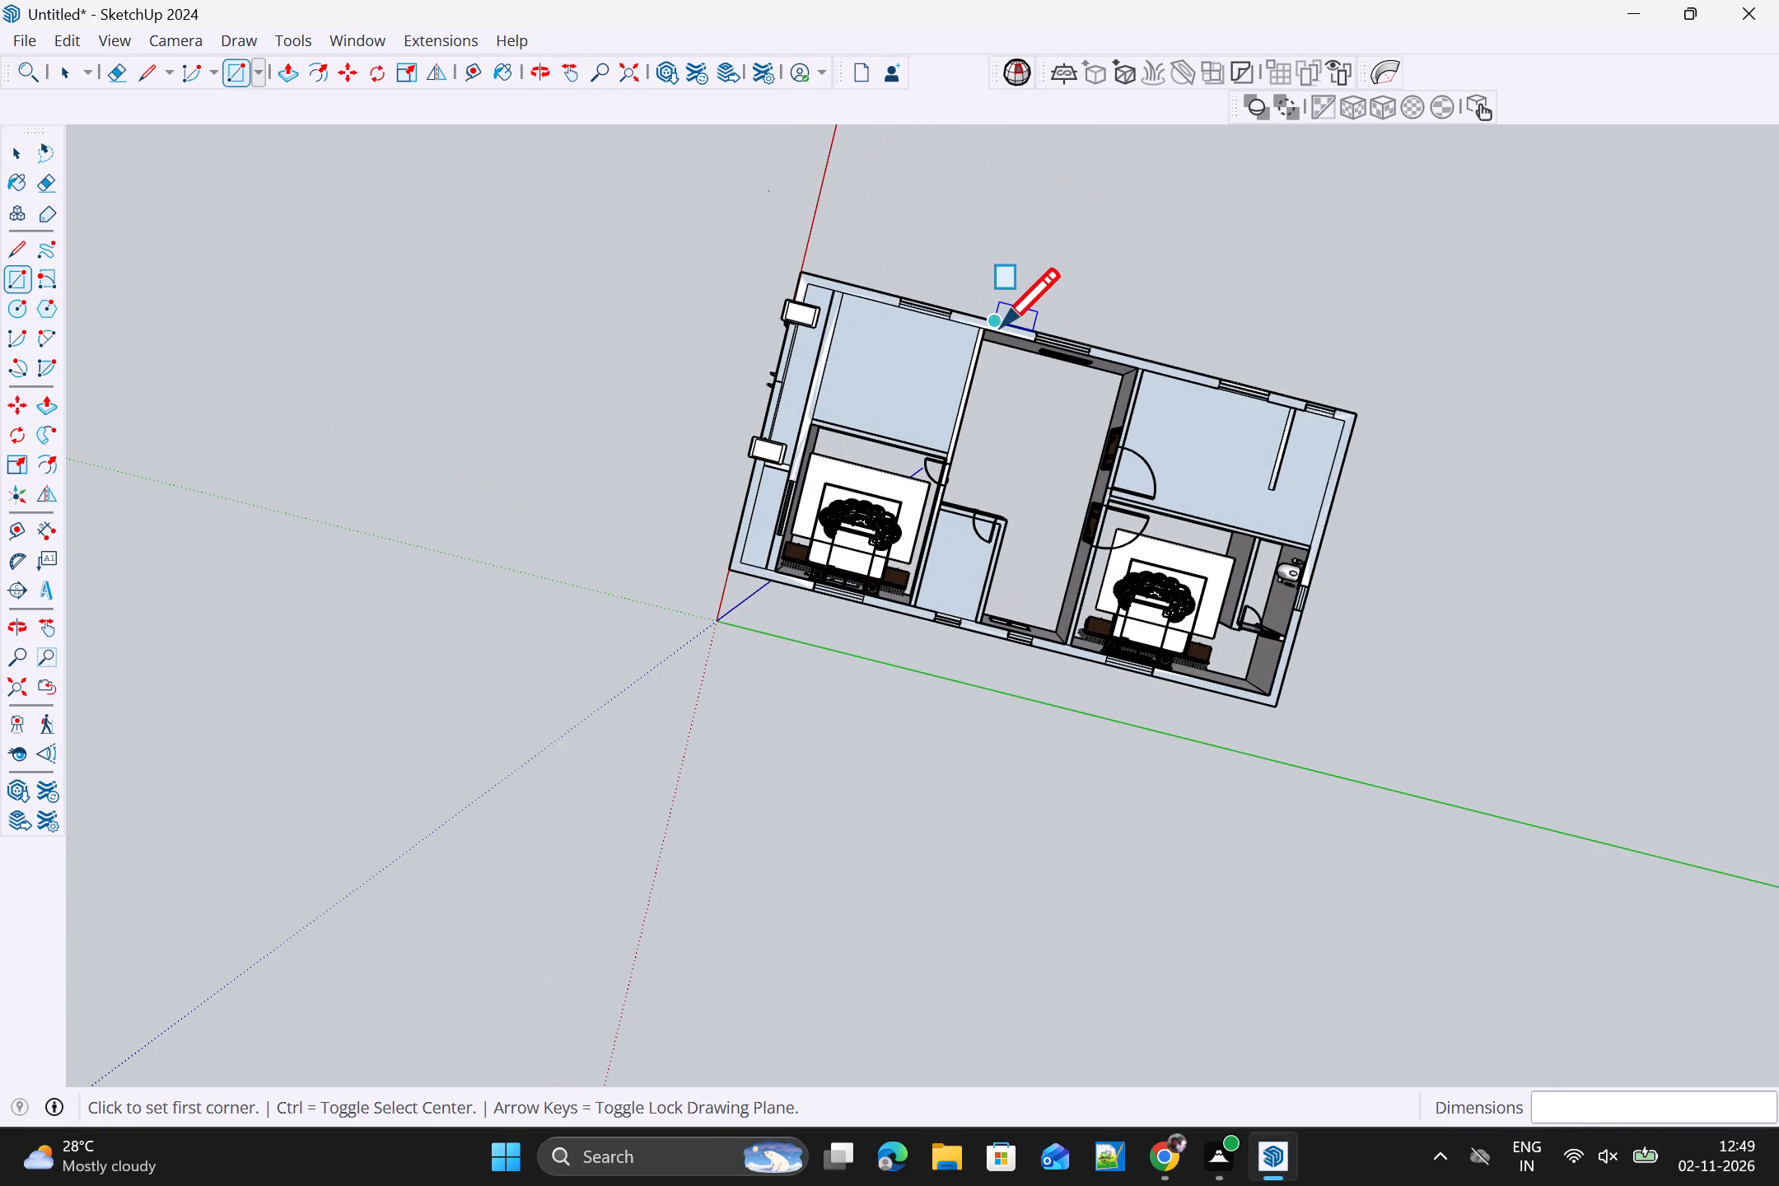
click(990, 330)
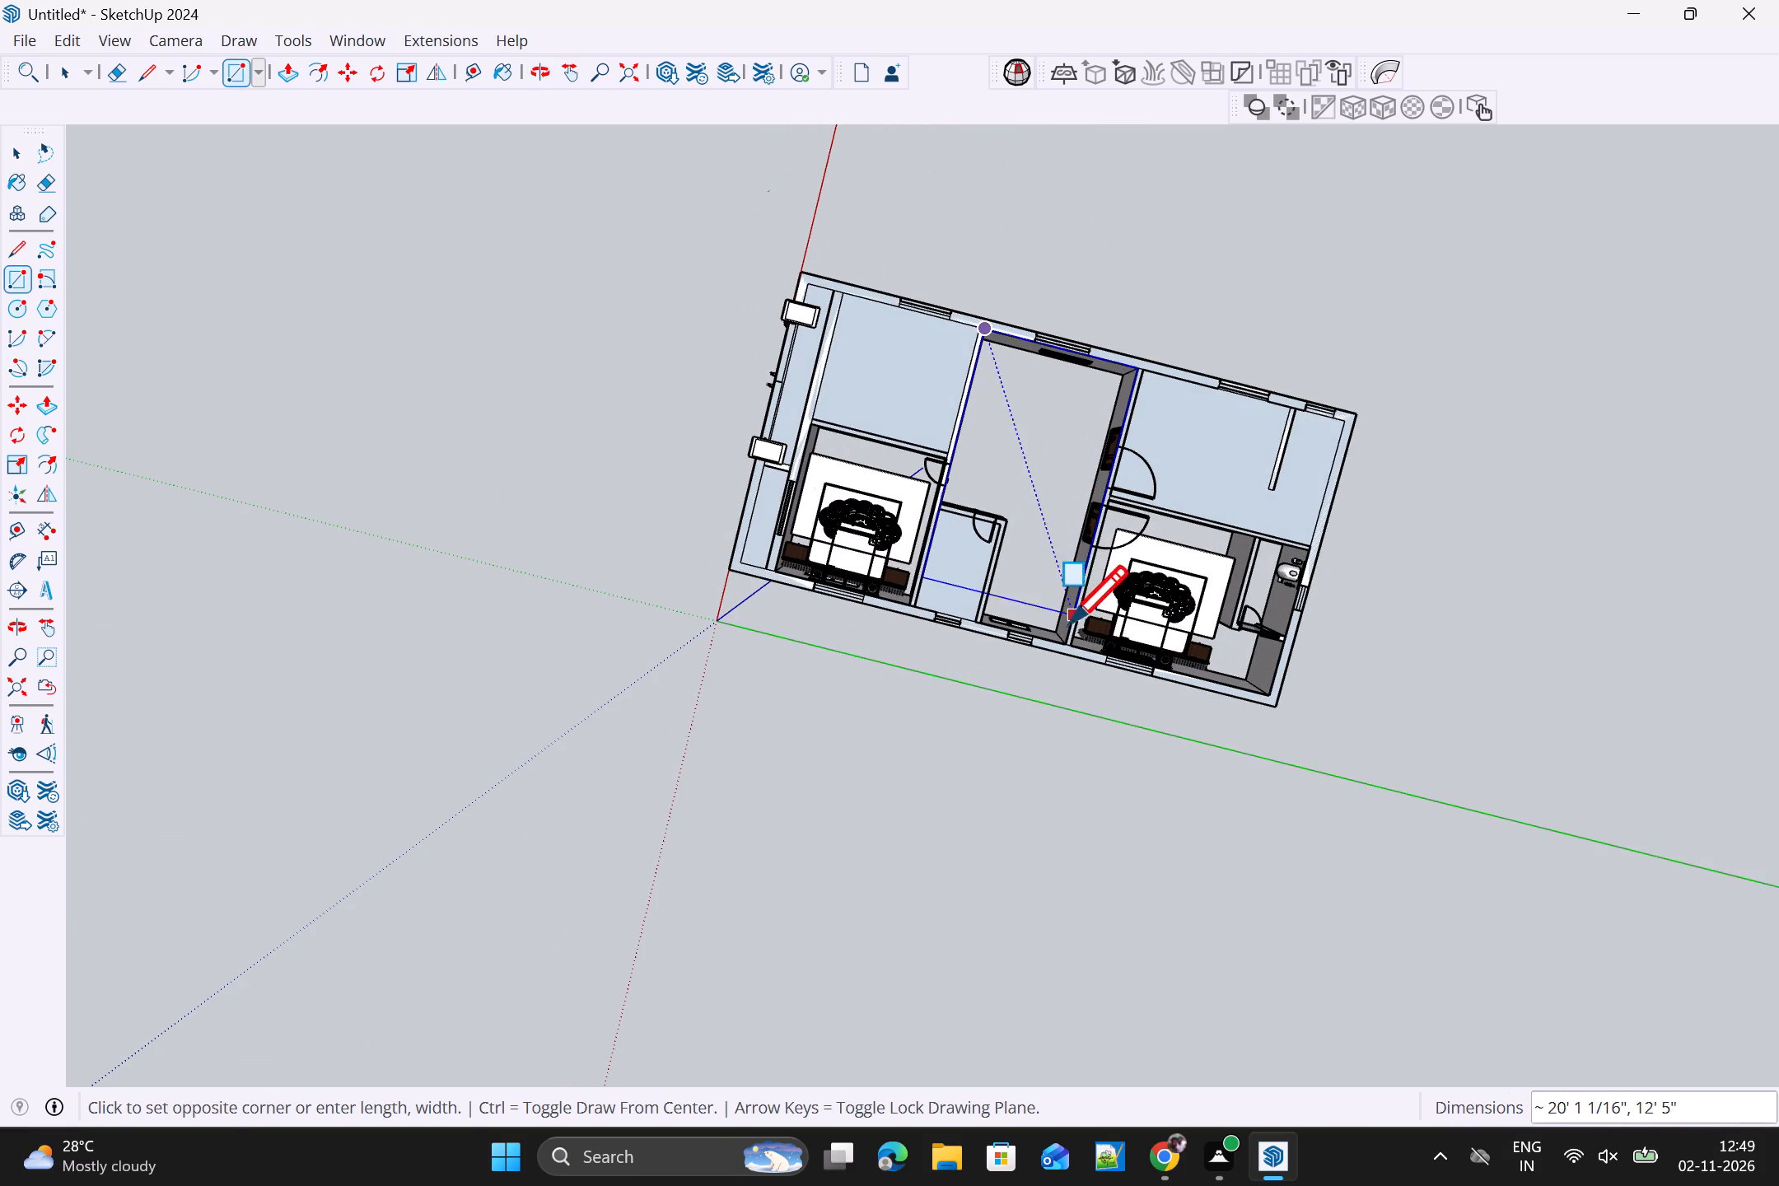
click(1073, 642)
Draw a 12' 5" by 22' 6" floor rectangle from below across the open hall, between diagonally opposite inside corners.
scroll(990, 326, up, 8)
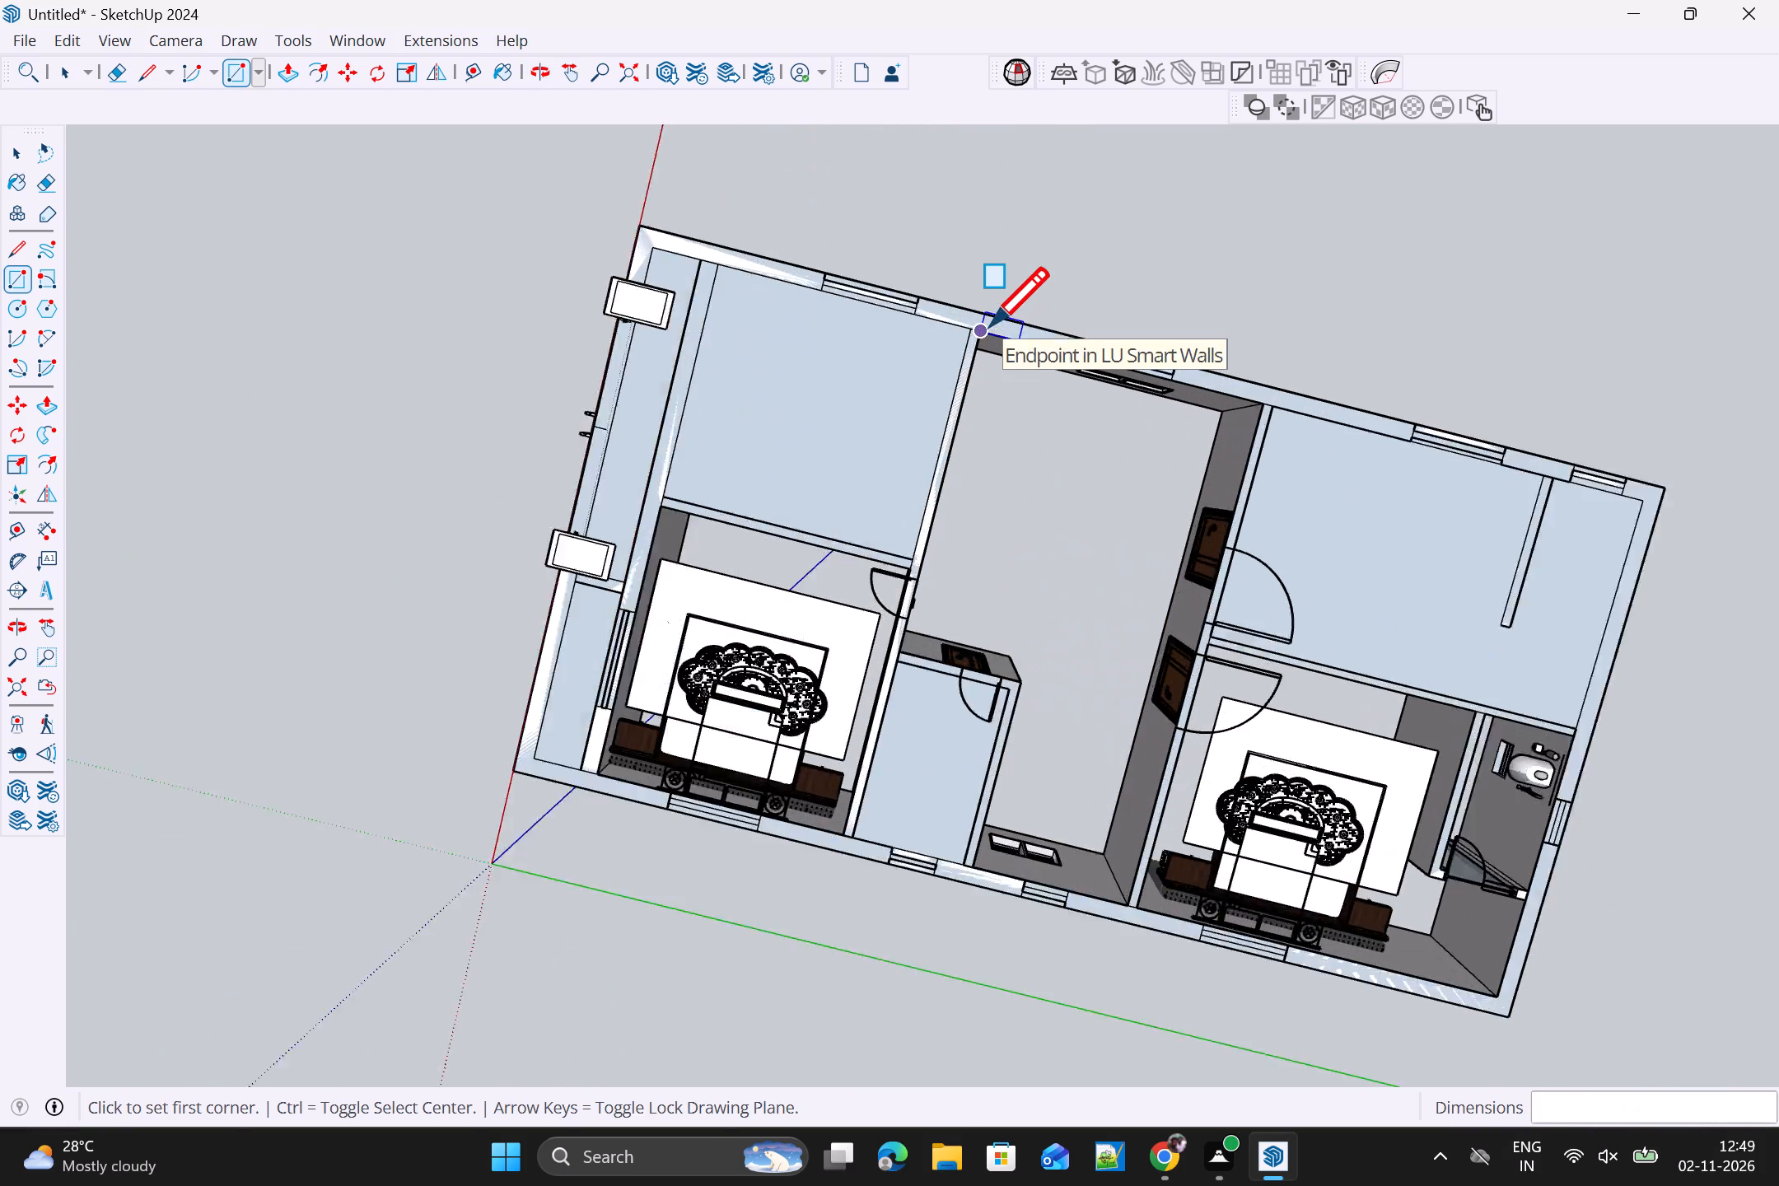
scroll(990, 326, up, 7)
click(972, 339)
scroll(1042, 470, down, 6)
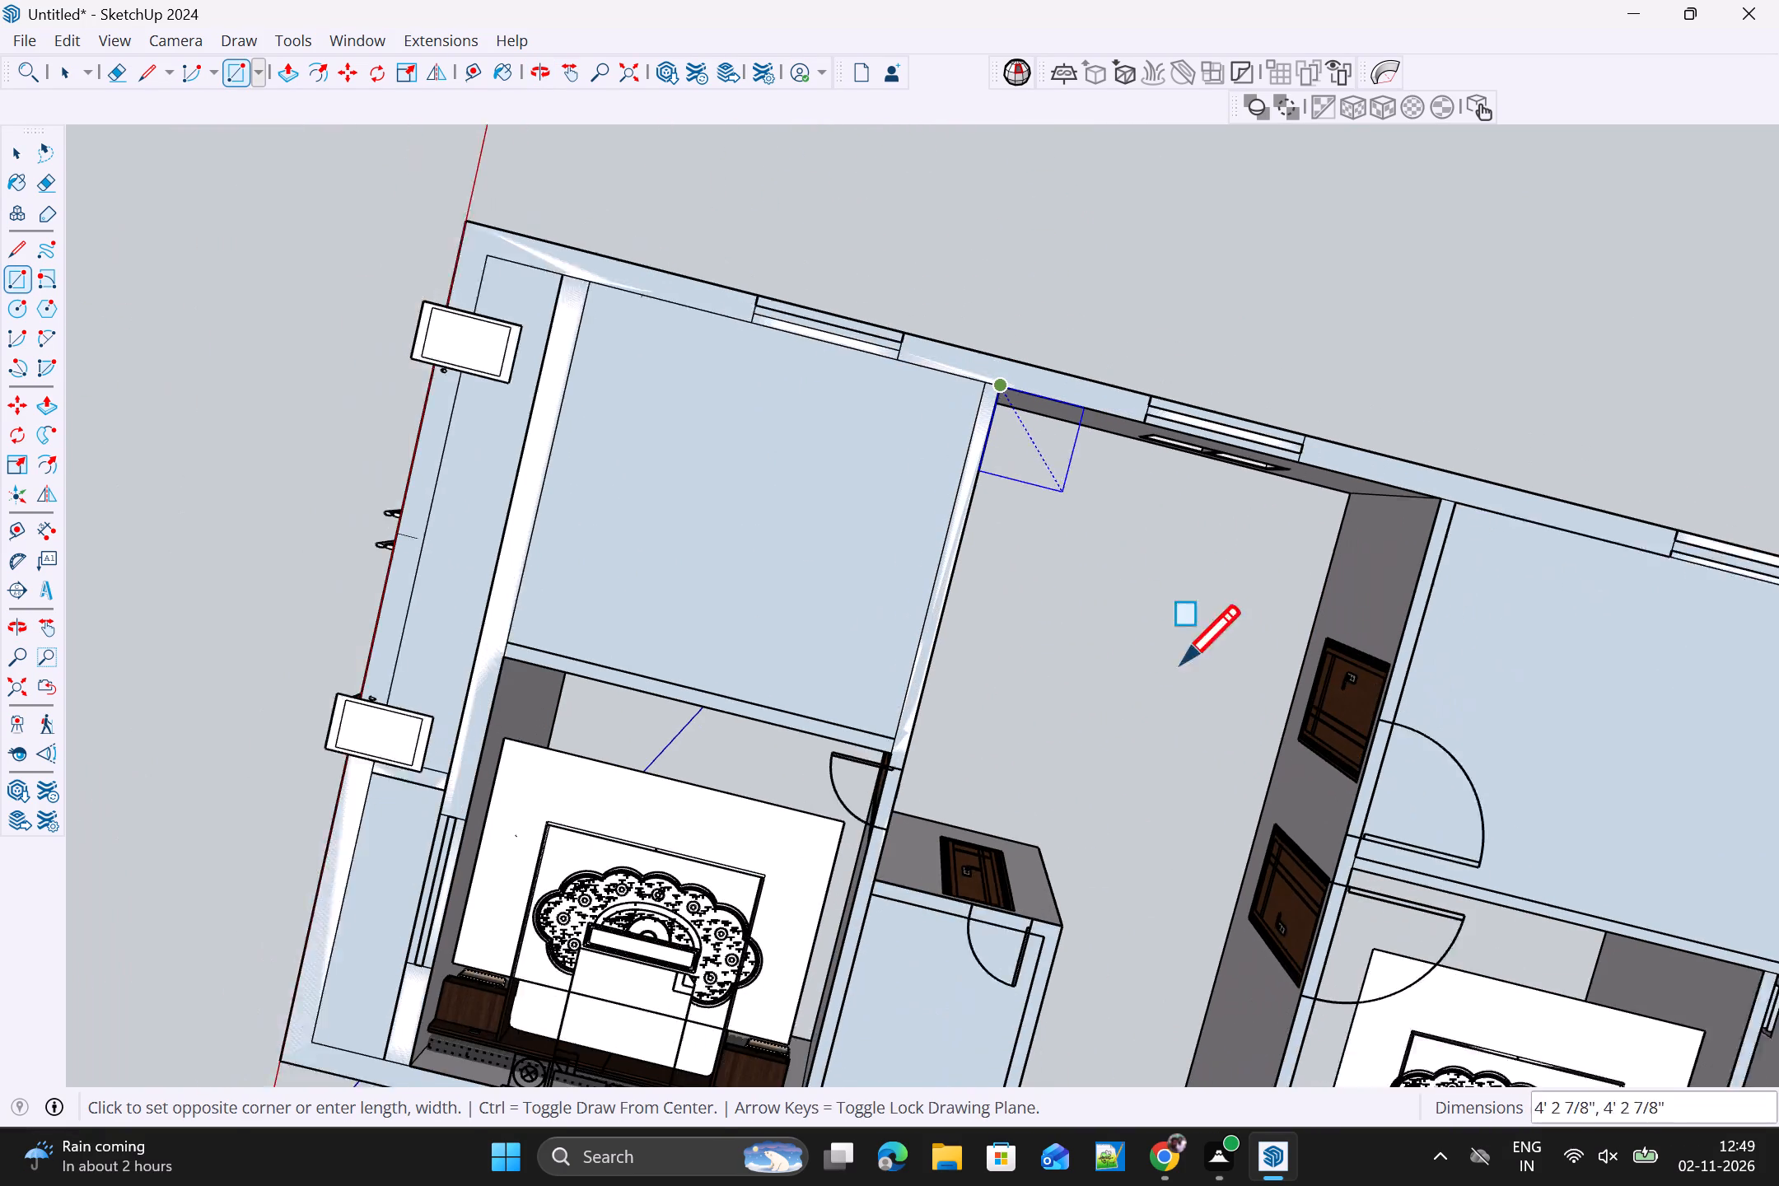
shift+middle_drag(1169, 906, 1154, 805)
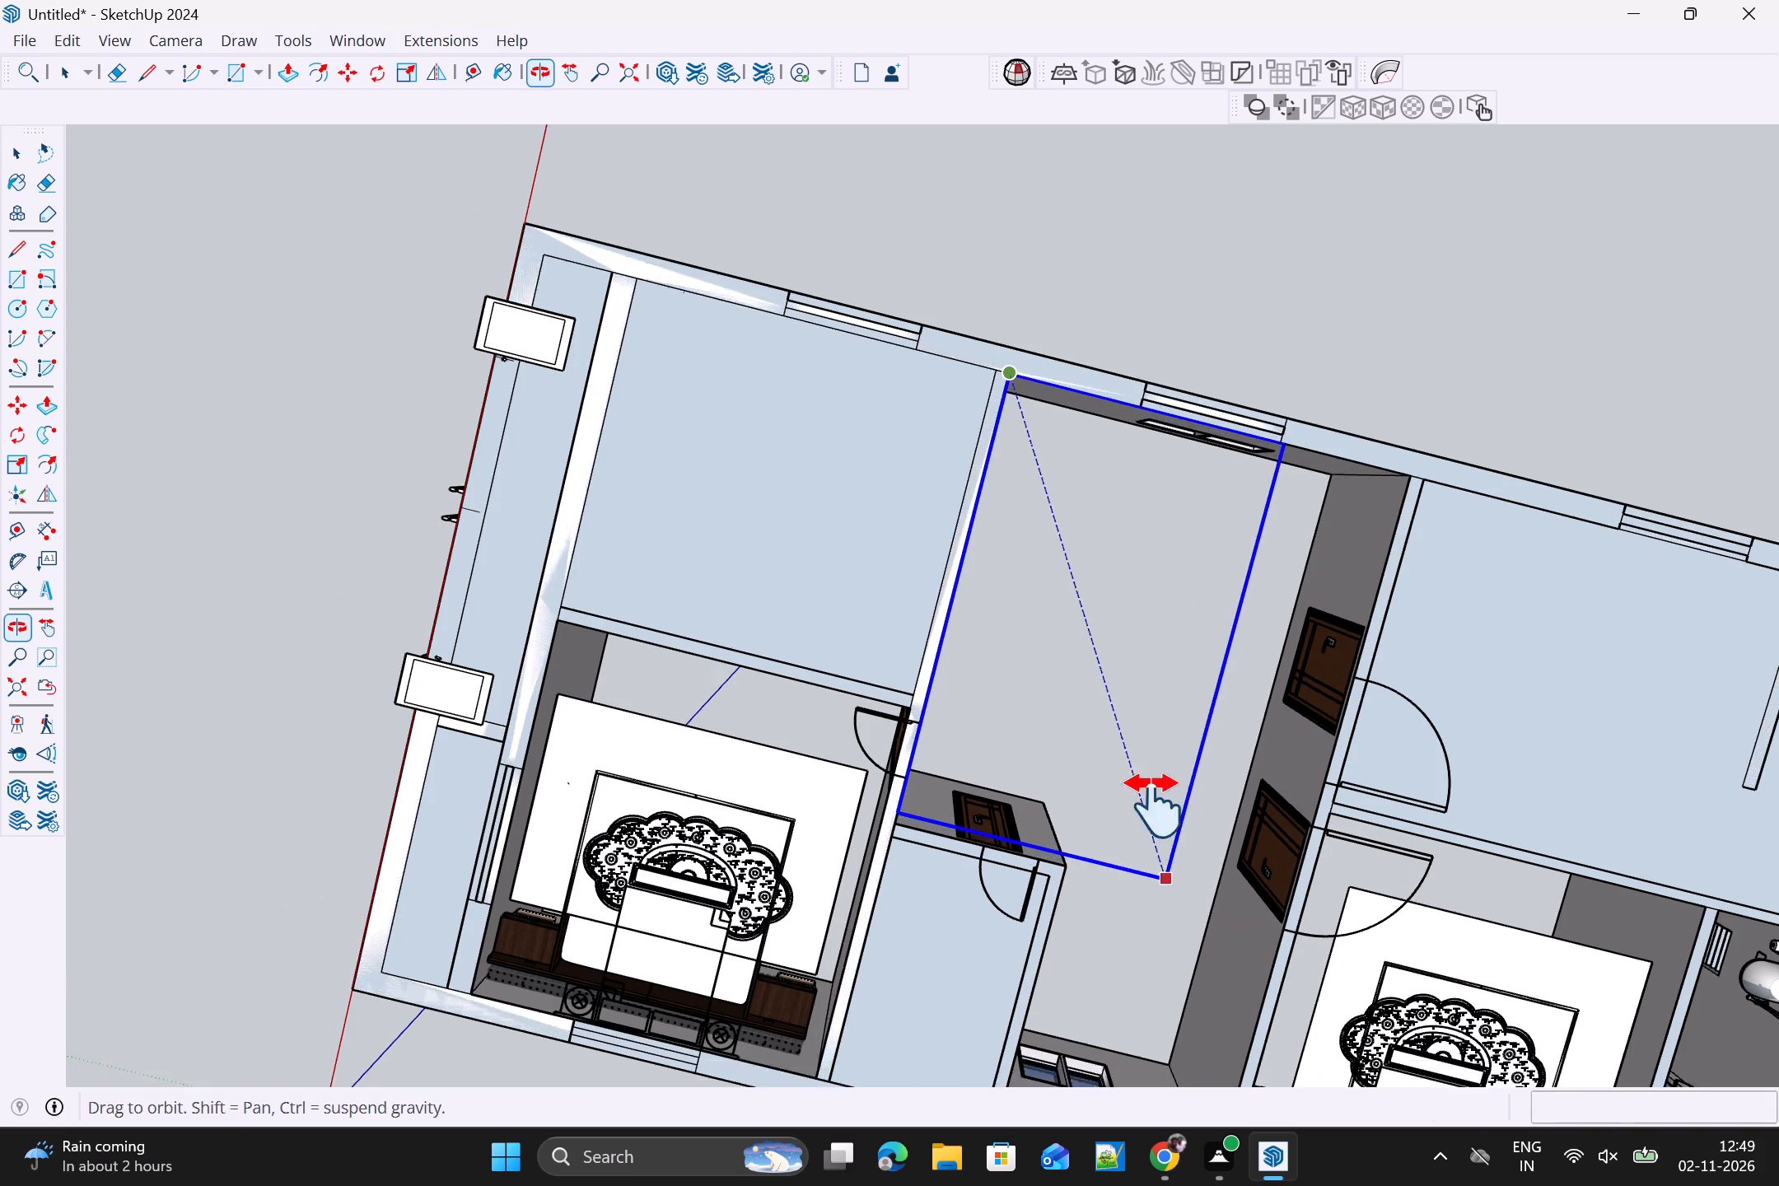
shift+middle_drag(1154, 805, 1093, 493)
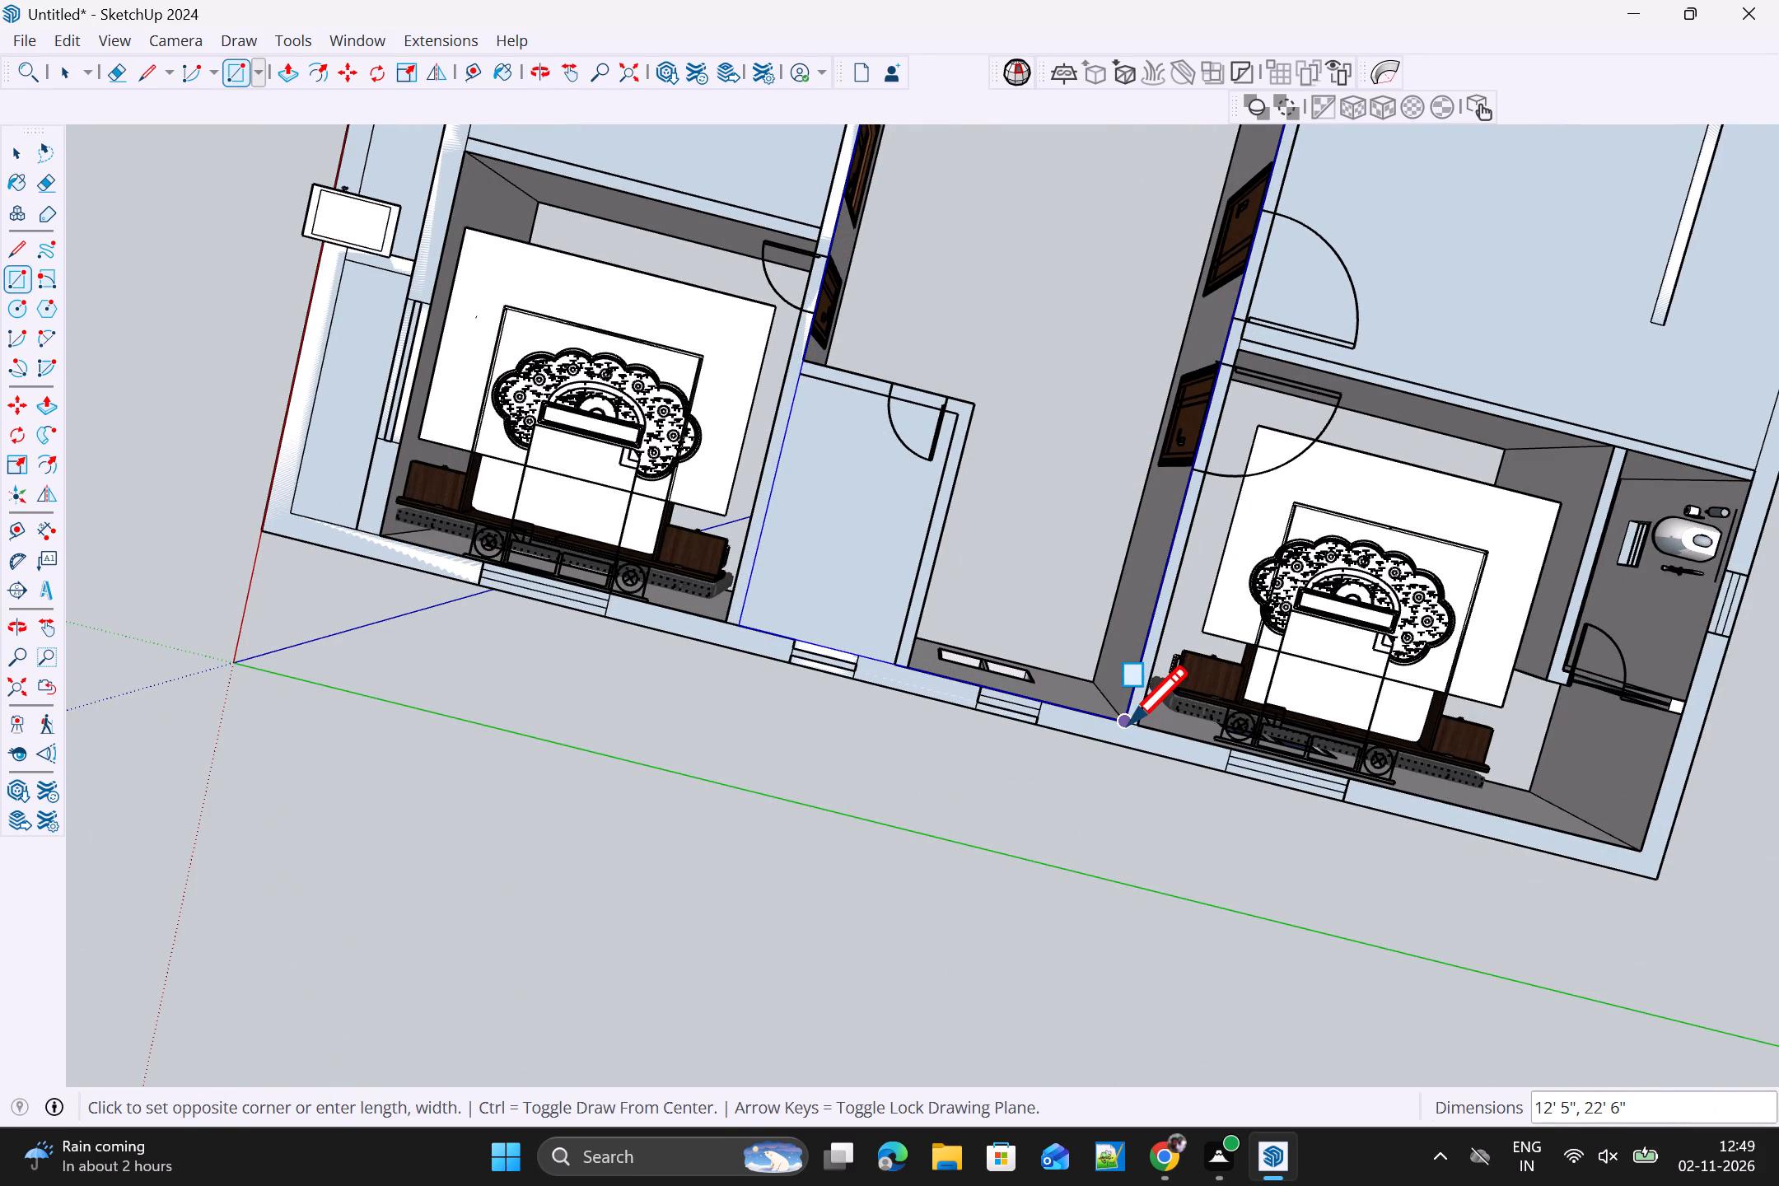
click(1128, 725)
Draw another rectangle over the open hall from below, starting at the same dividing-wall corner and ending at the diagonally opposite one.
scroll(1119, 721, down, 8)
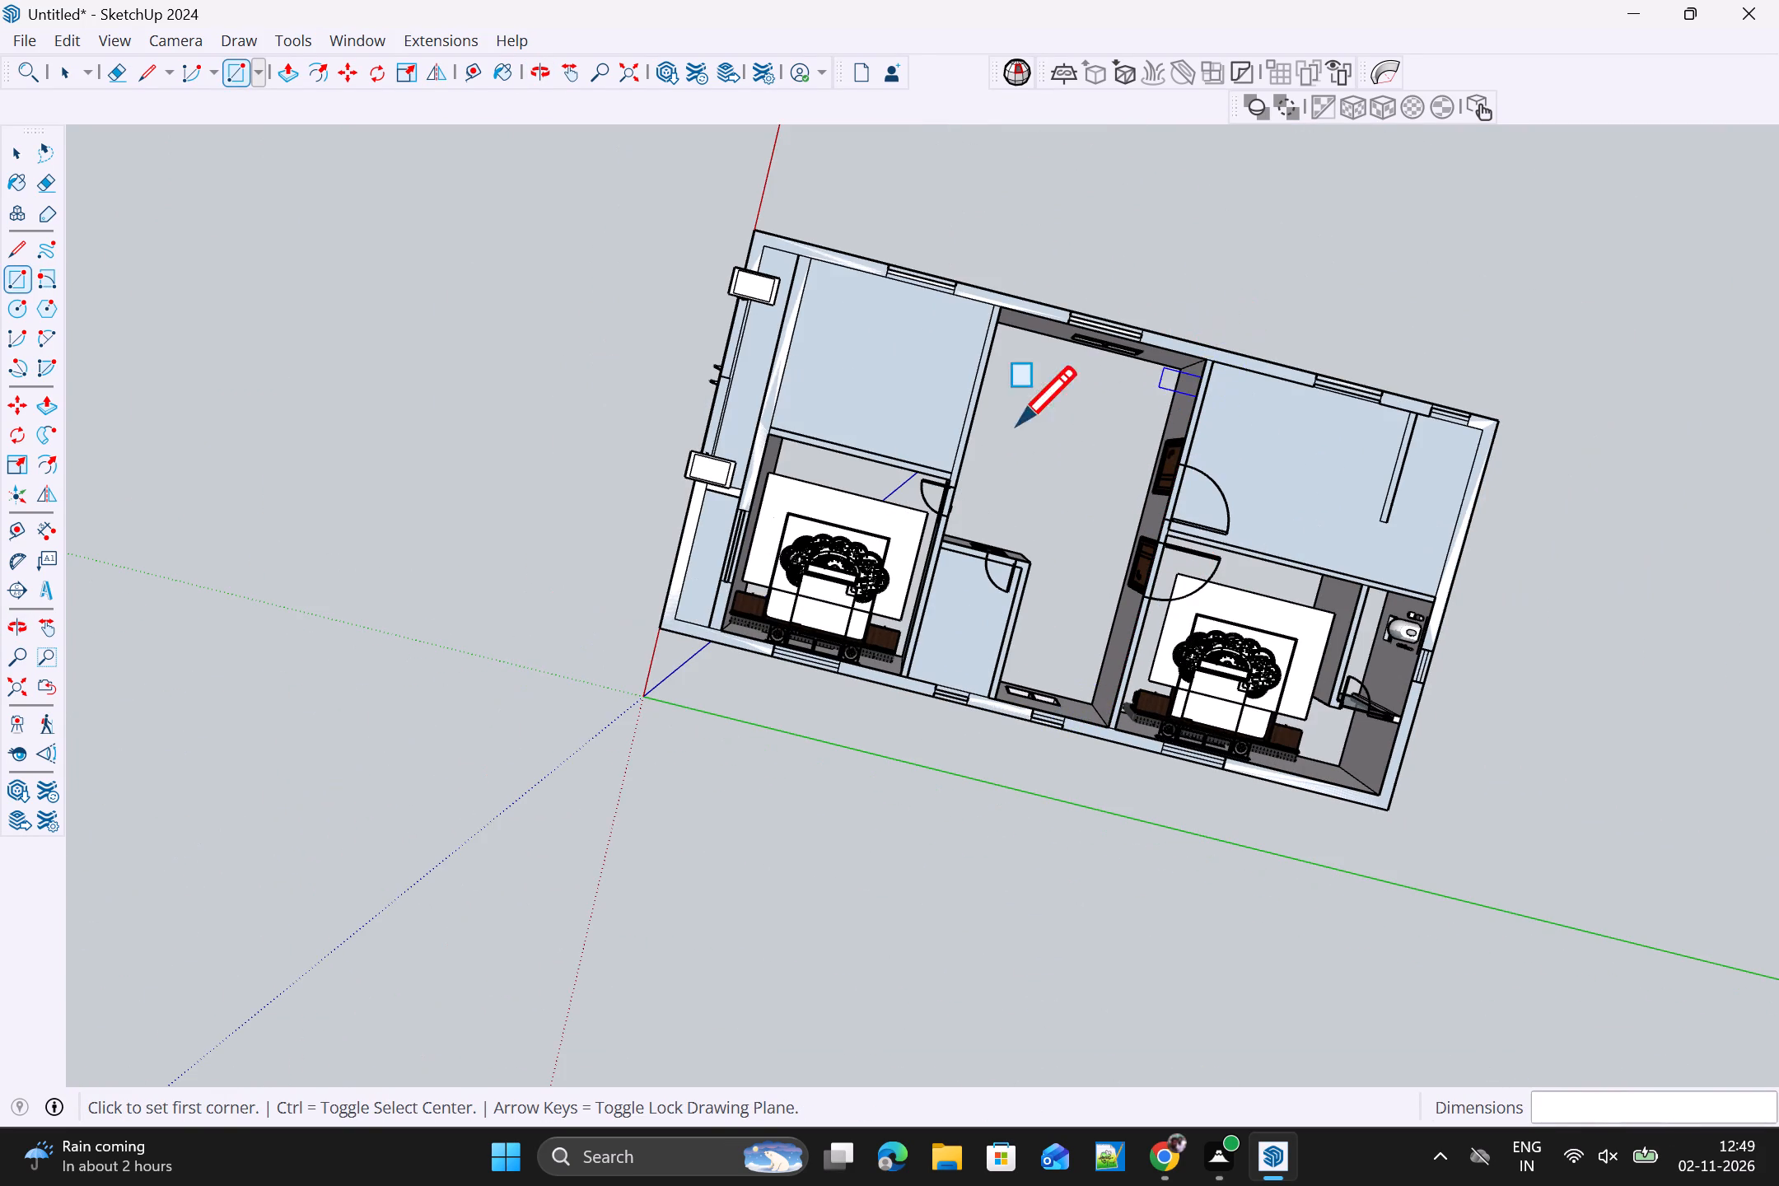
scroll(1019, 301, up, 7)
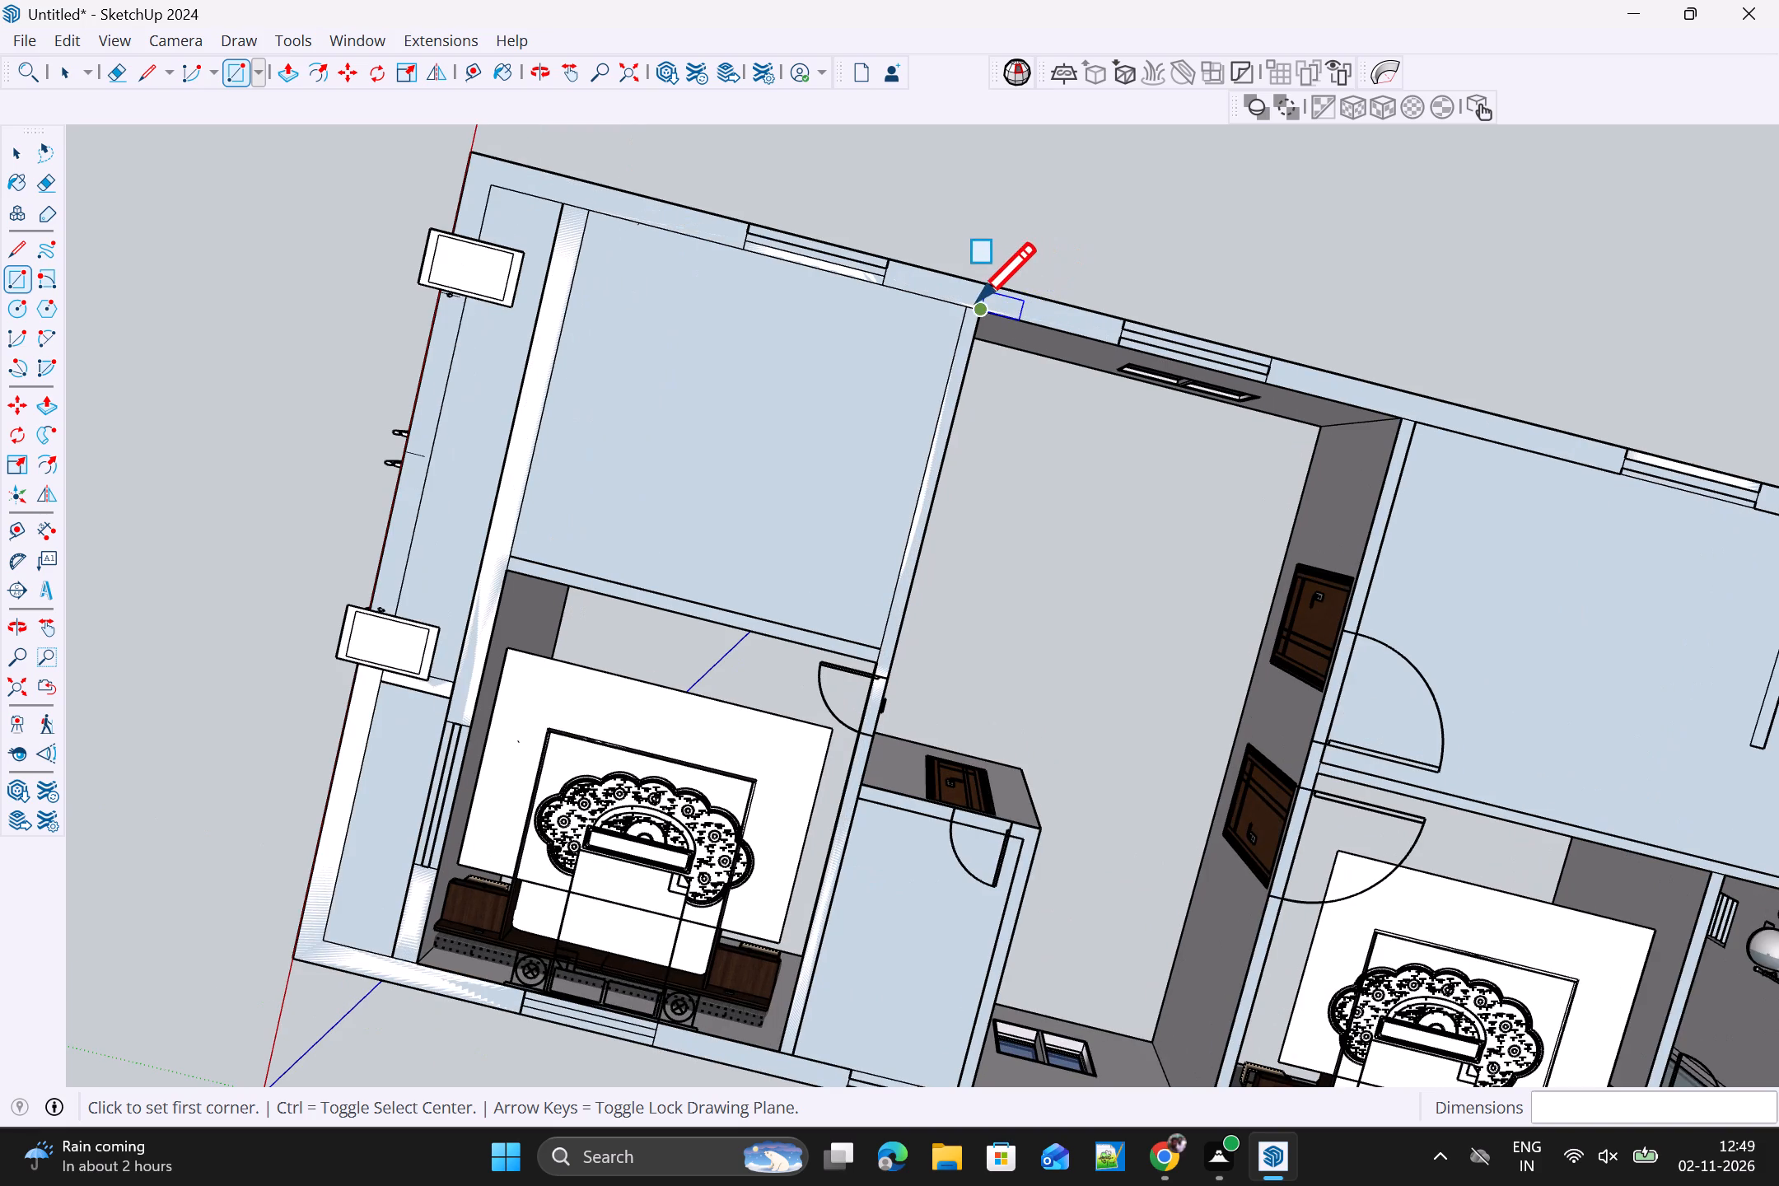
click(970, 306)
scroll(1116, 600, down, 4)
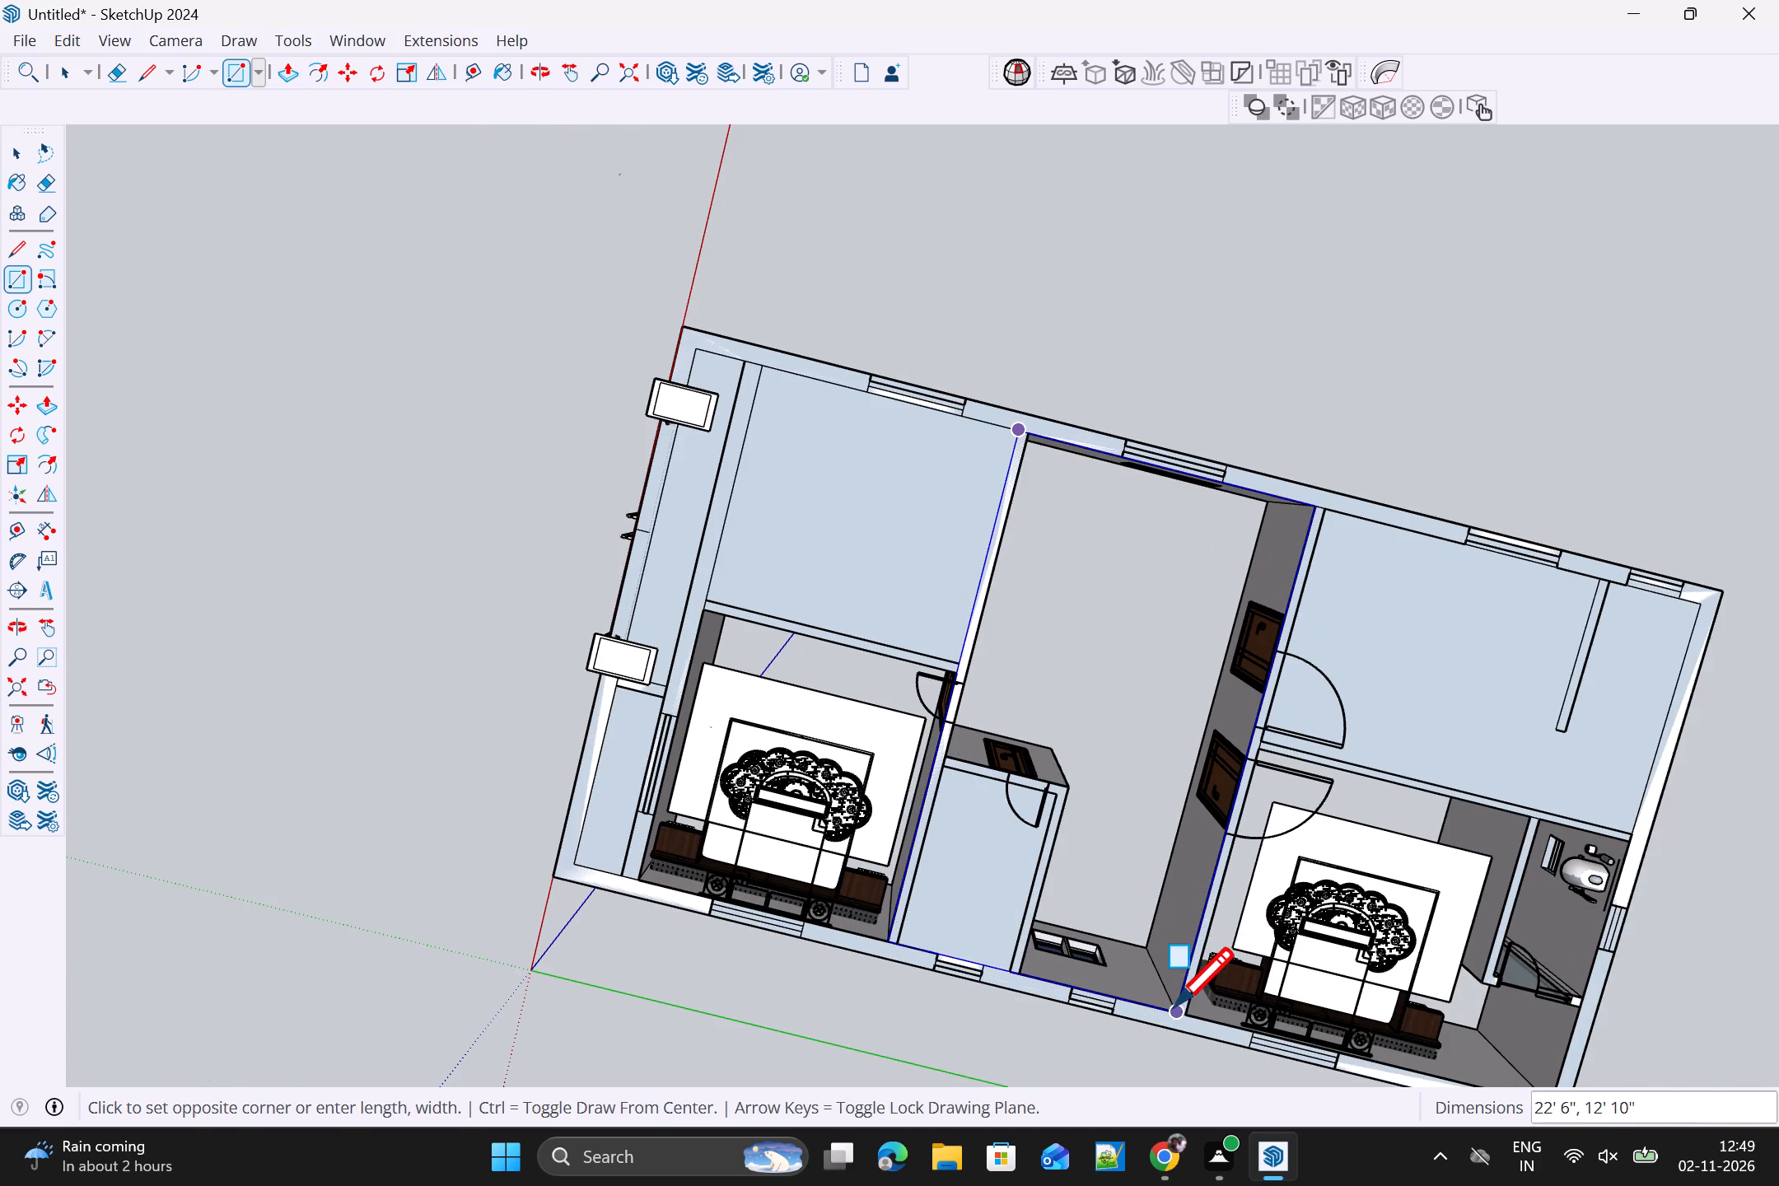
scroll(1174, 1006, up, 4)
click(1197, 1016)
scroll(1179, 1000, down, 4)
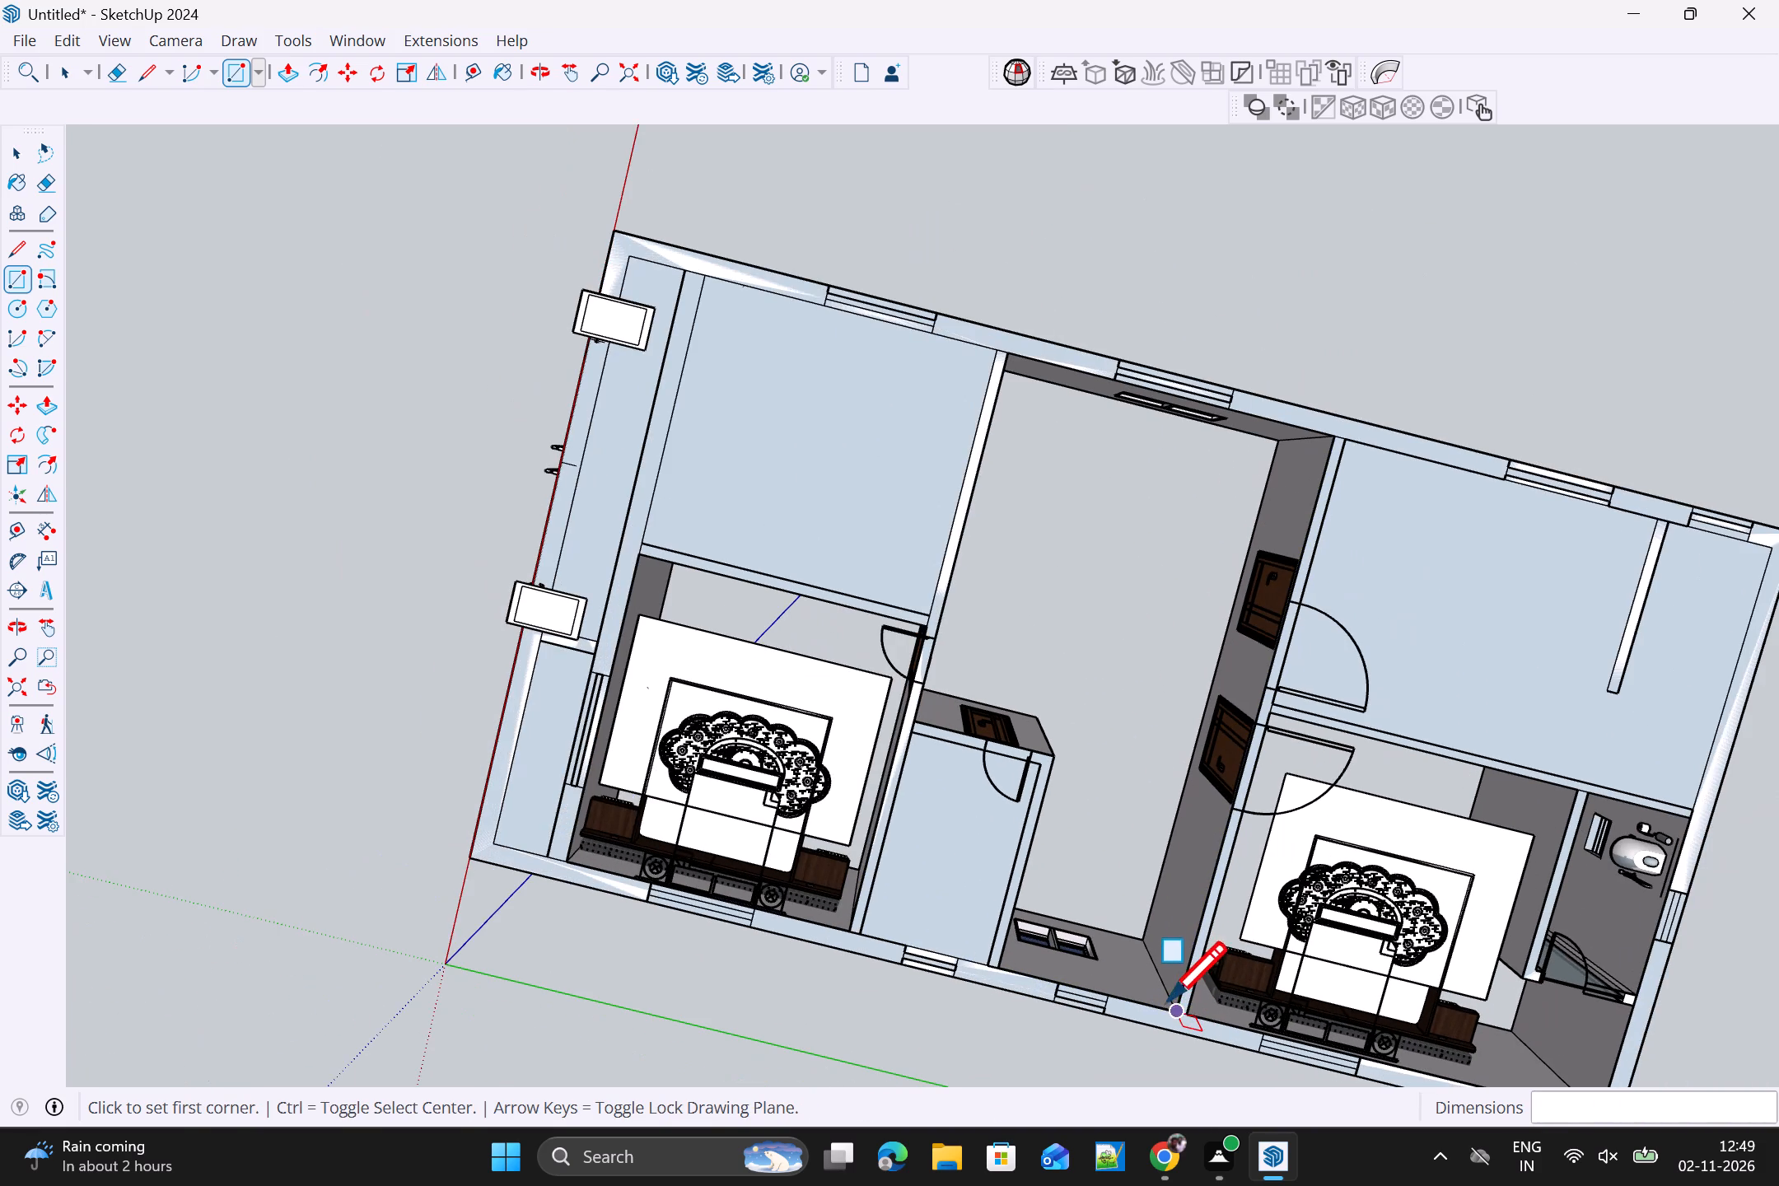
Draw a 16' 5" by 12' floor rectangle from below across the rear bedroom and its bathroom, between diagonally opposite corners.
middle_drag(1158, 863, 995, 680)
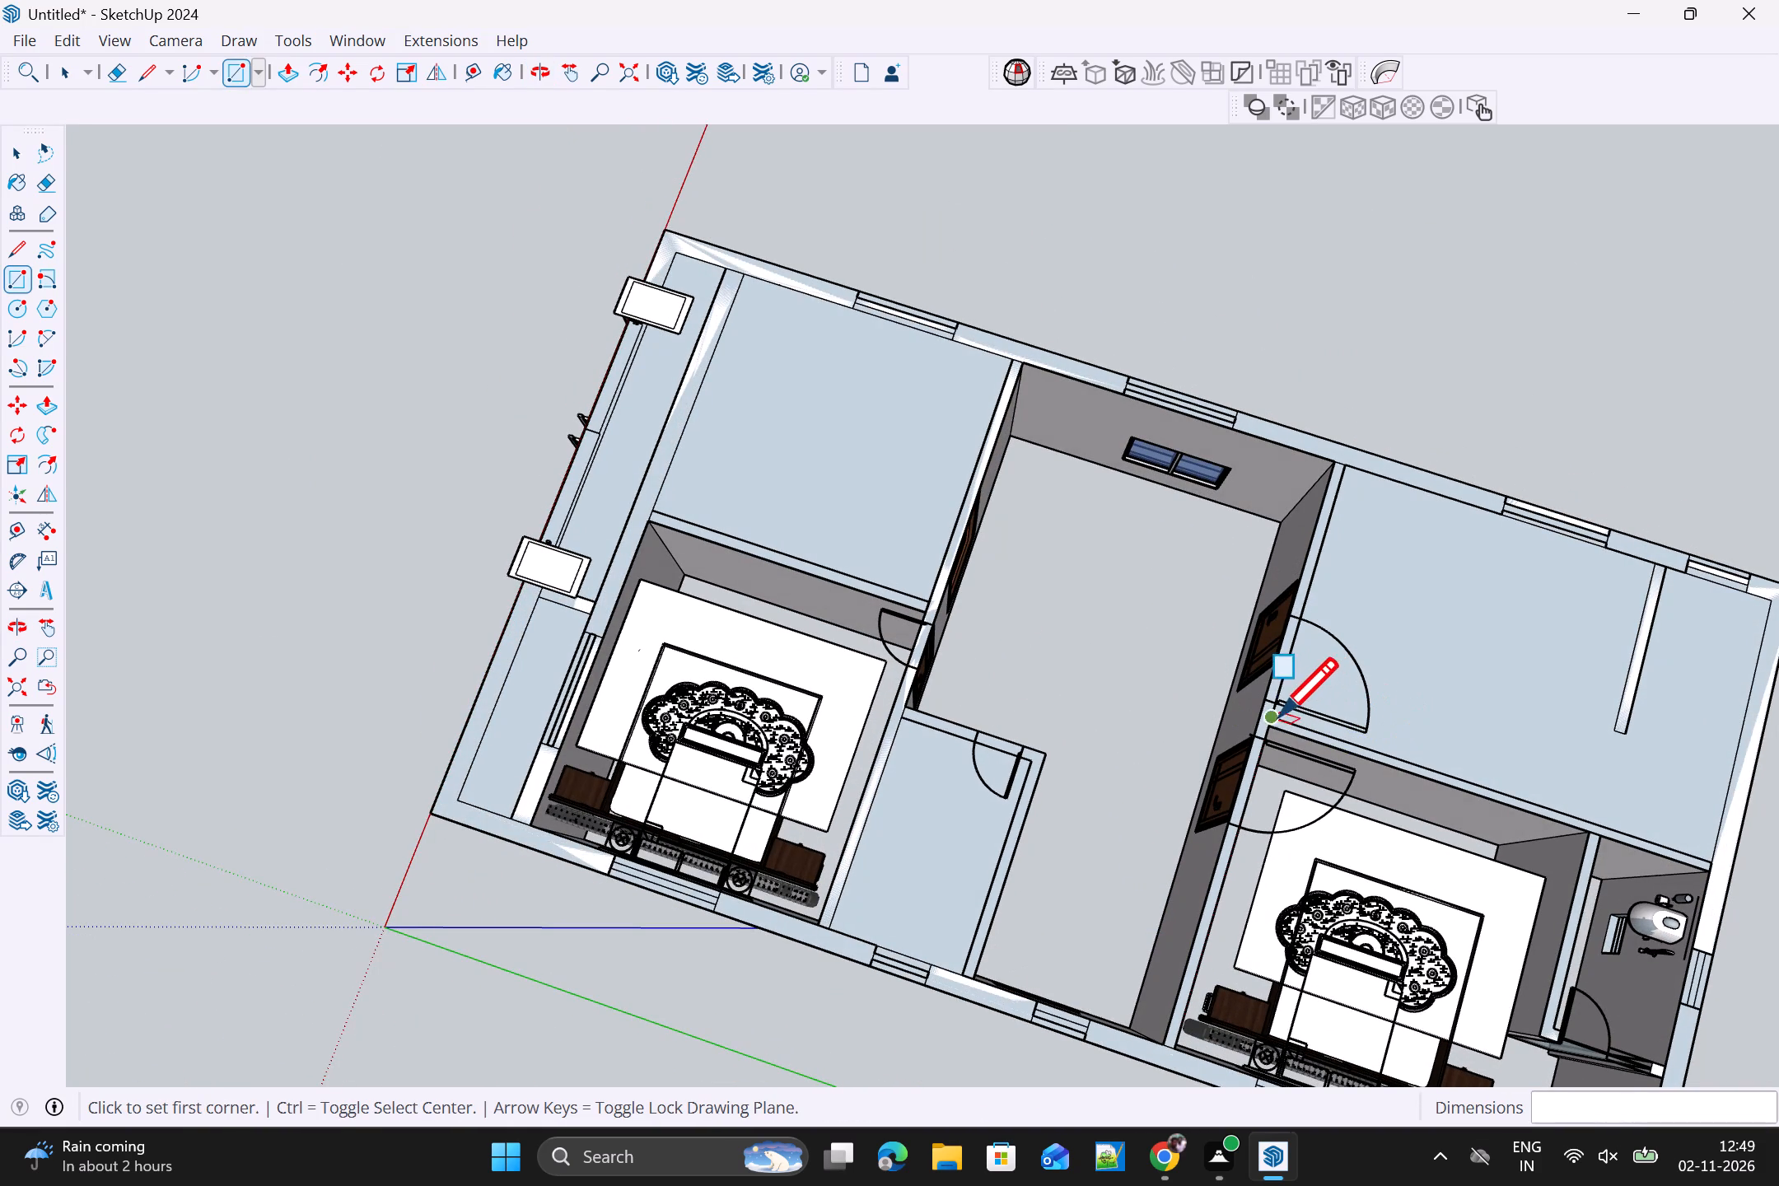
shift+middle_drag(1291, 738, 947, 424)
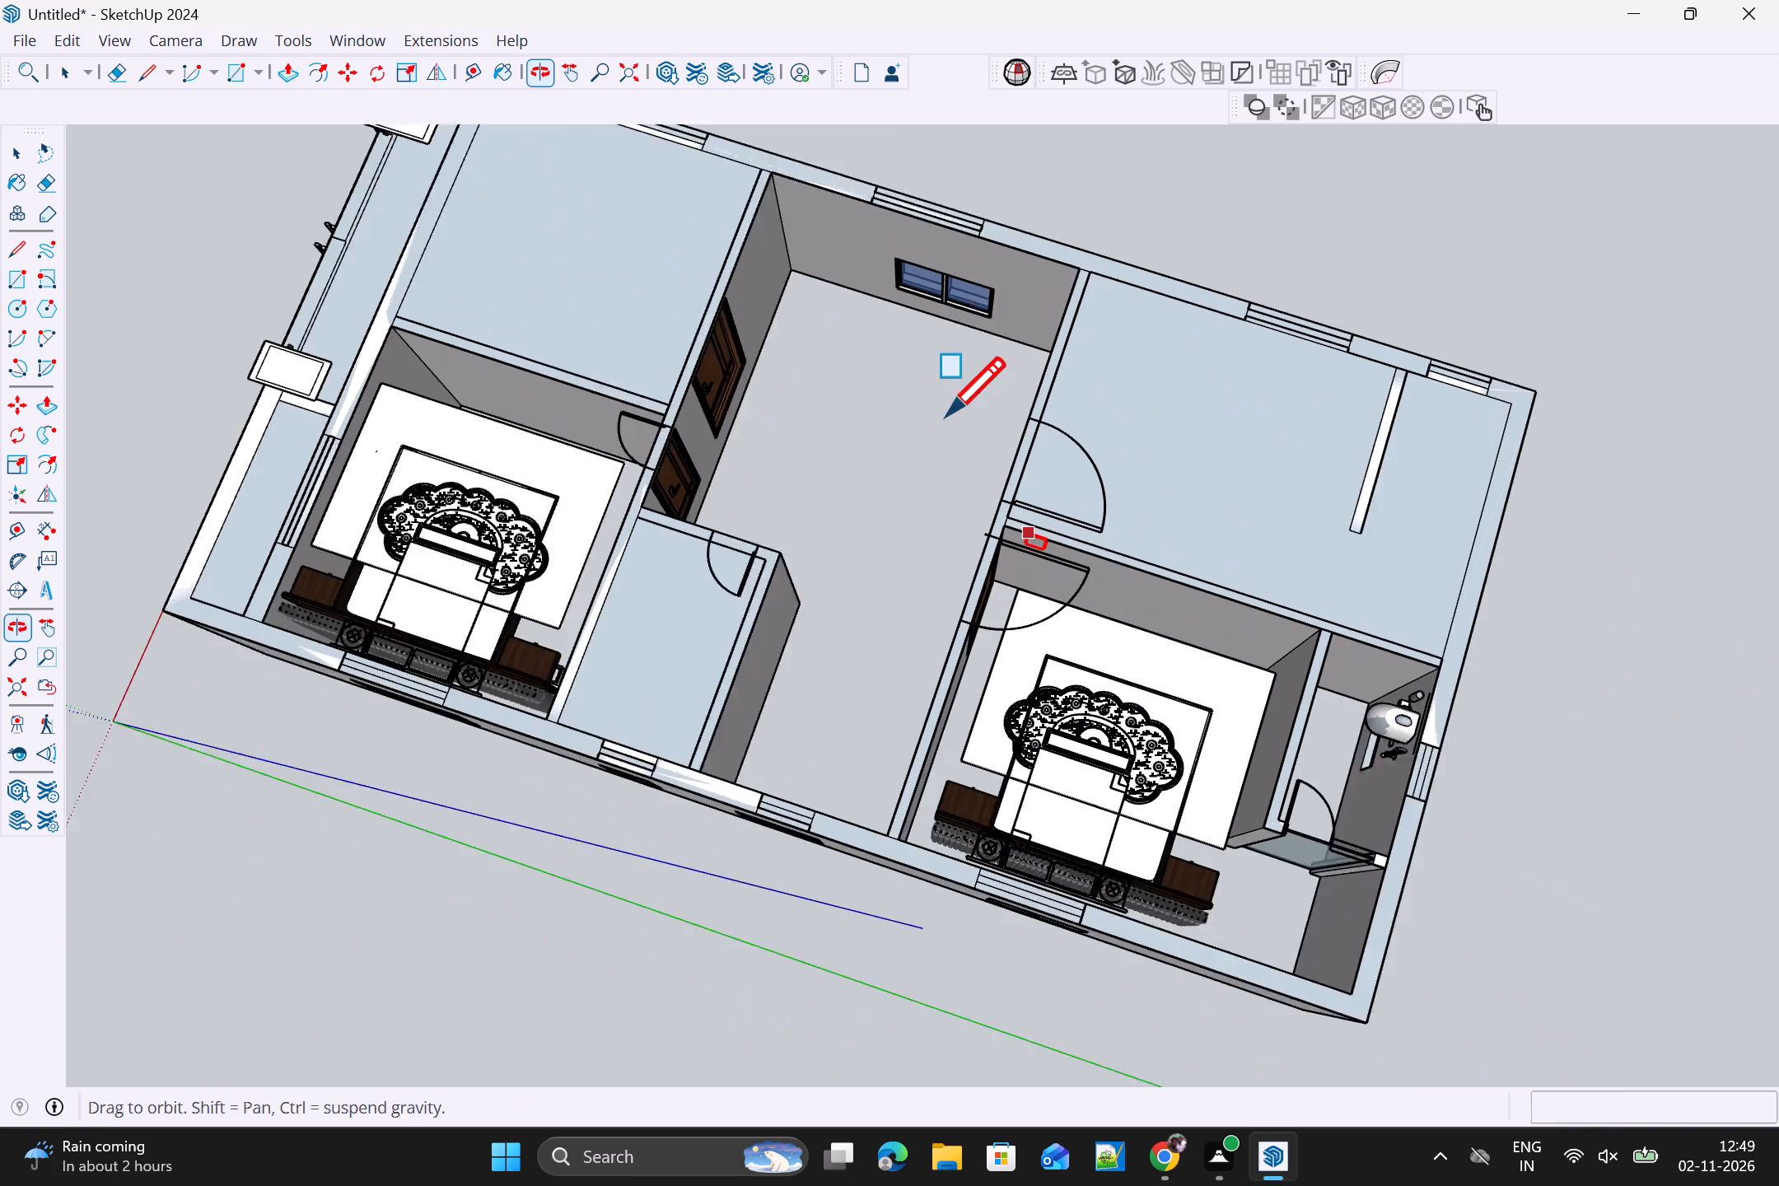
click(925, 413)
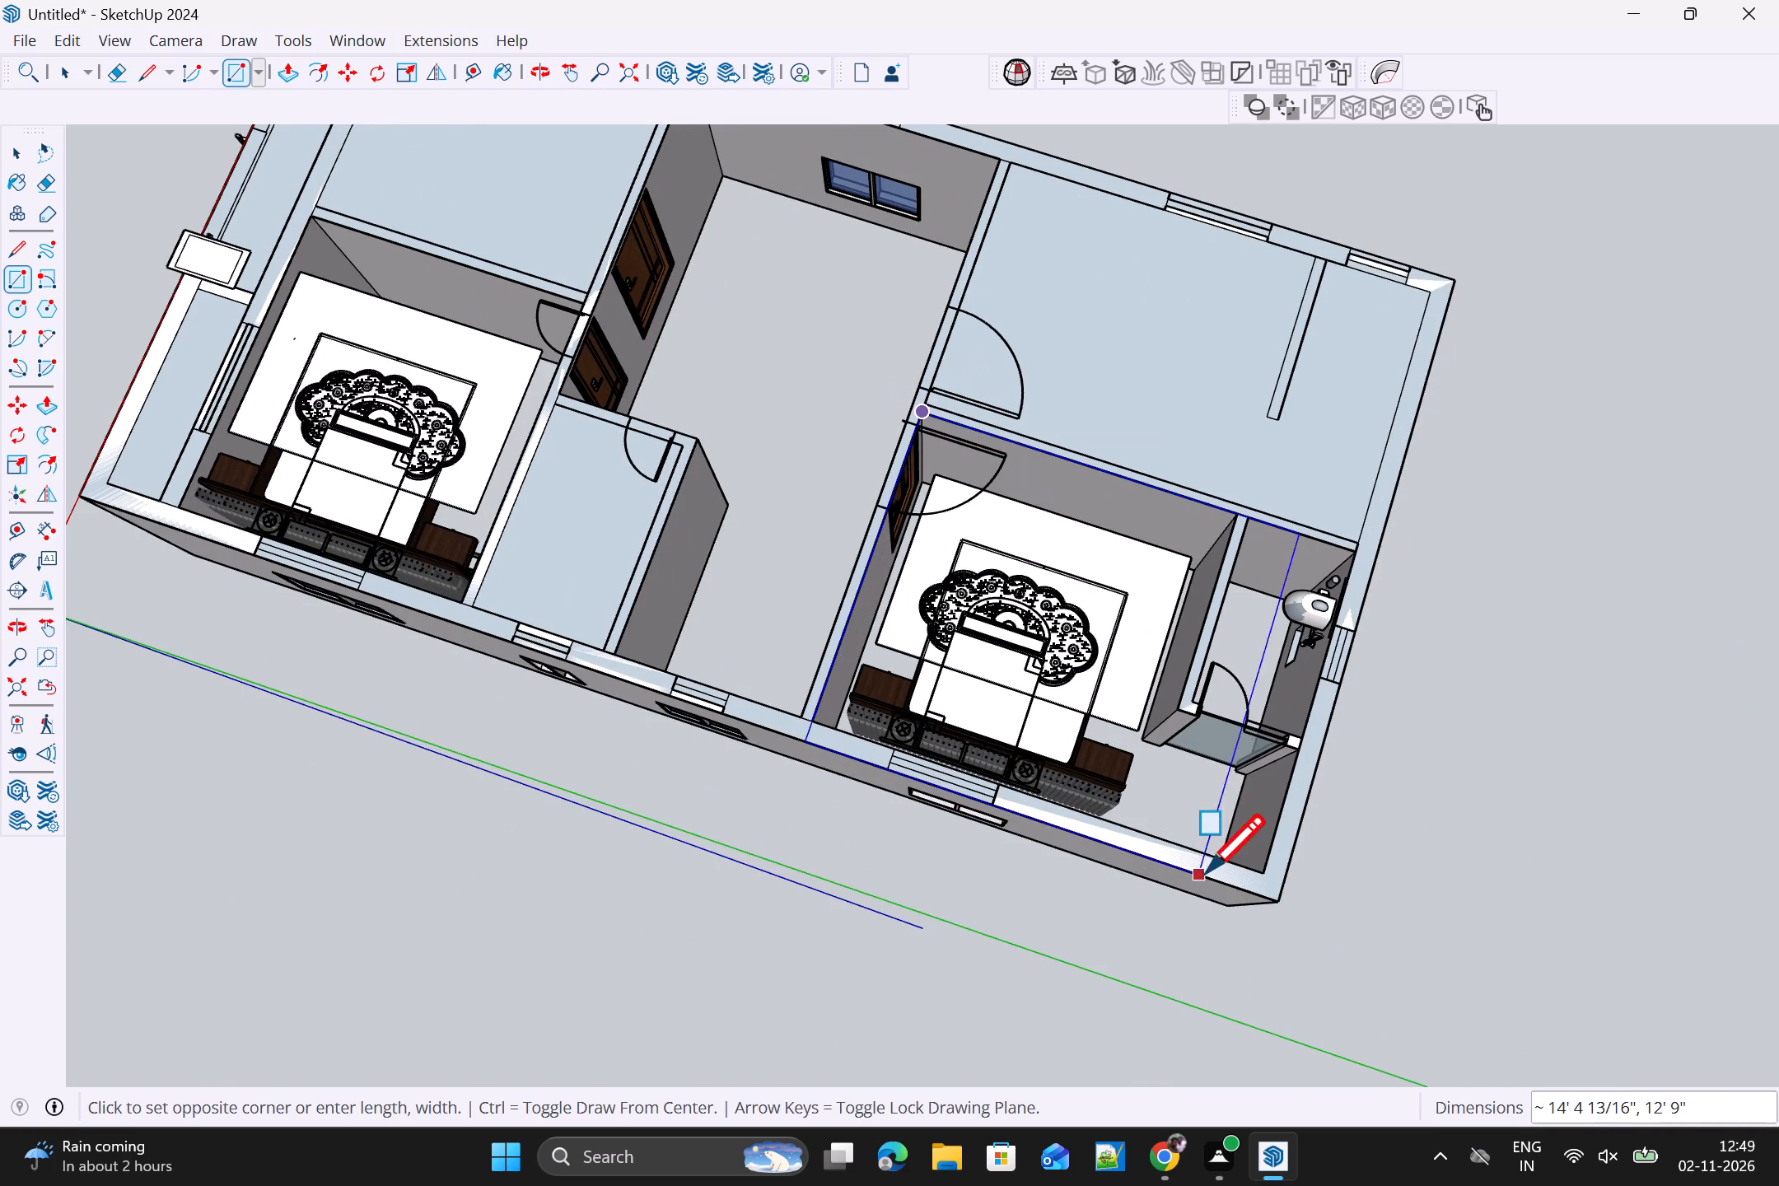
click(1270, 866)
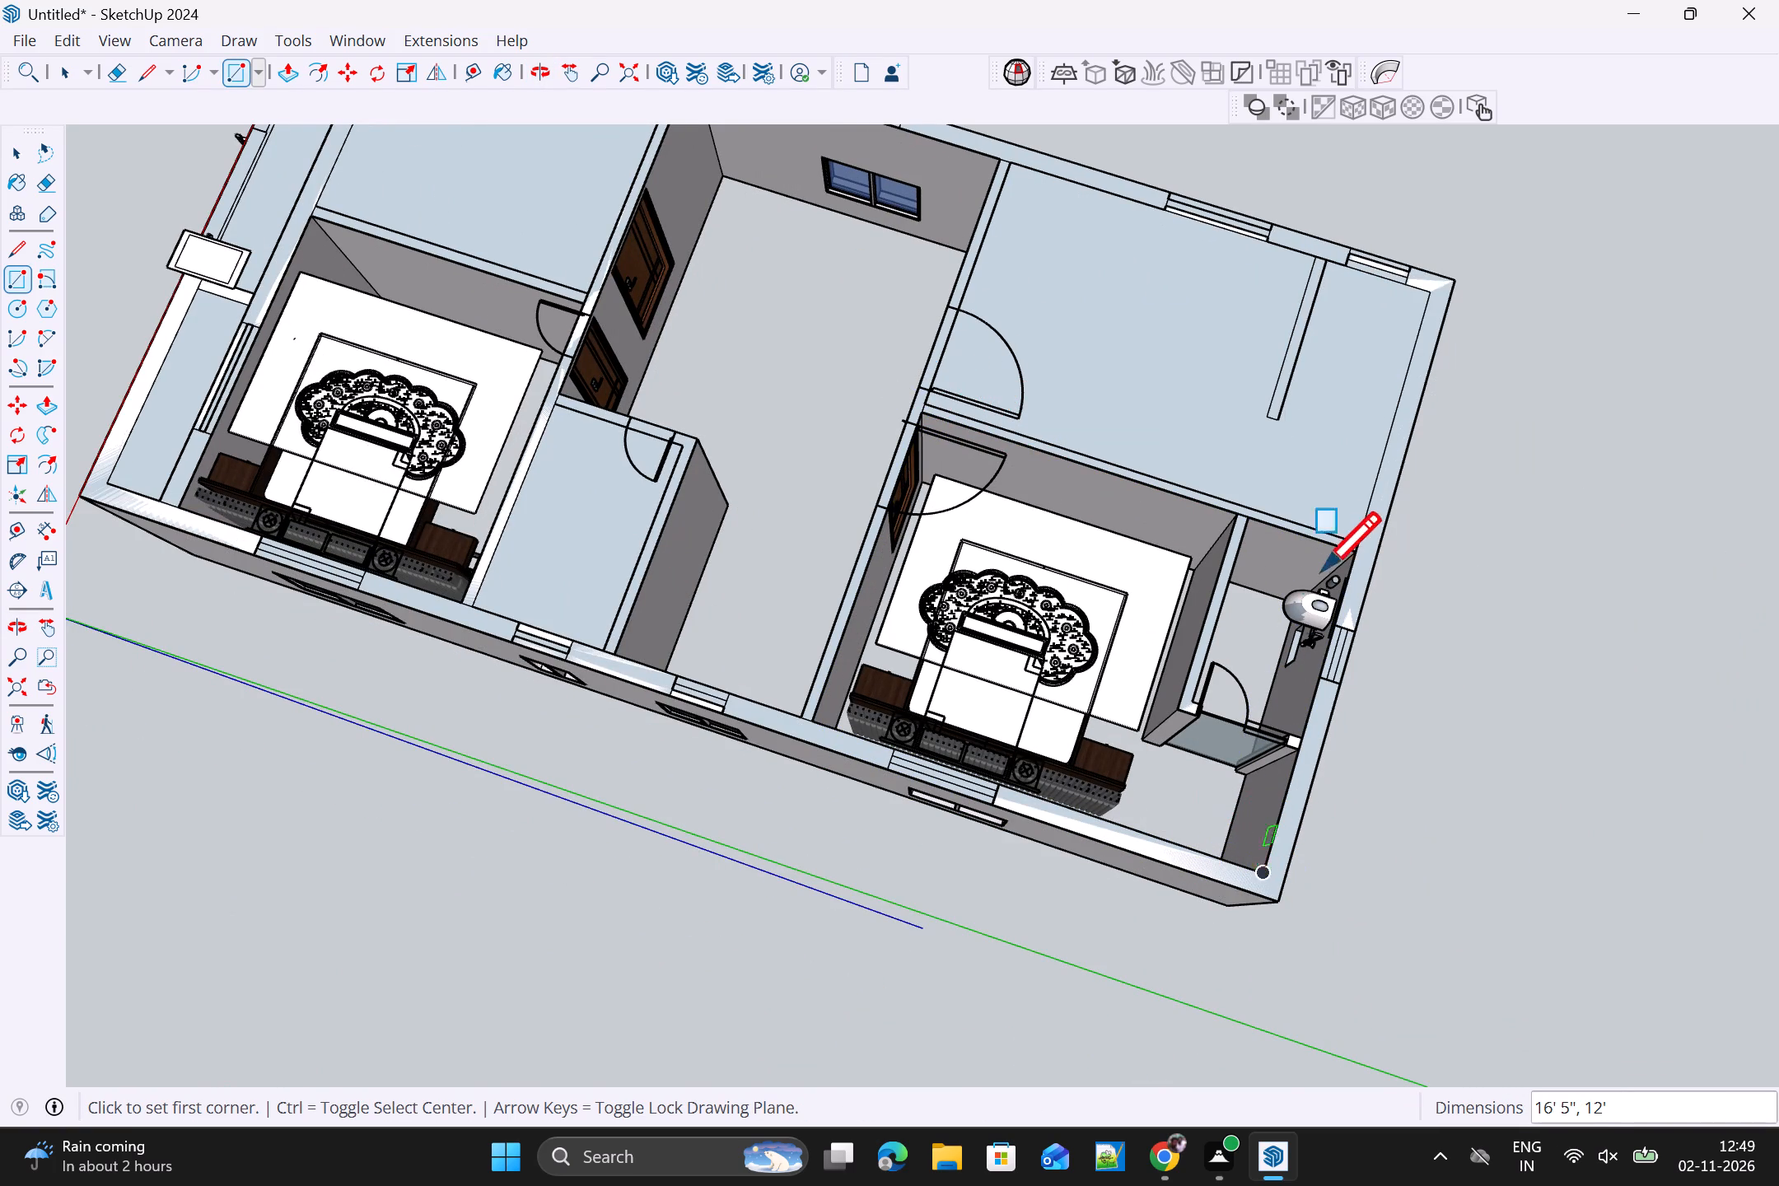
Draw two 22' 6" lines along the hall's two long side walls, spanning between the outer walls.
scroll(1342, 573, down, 4)
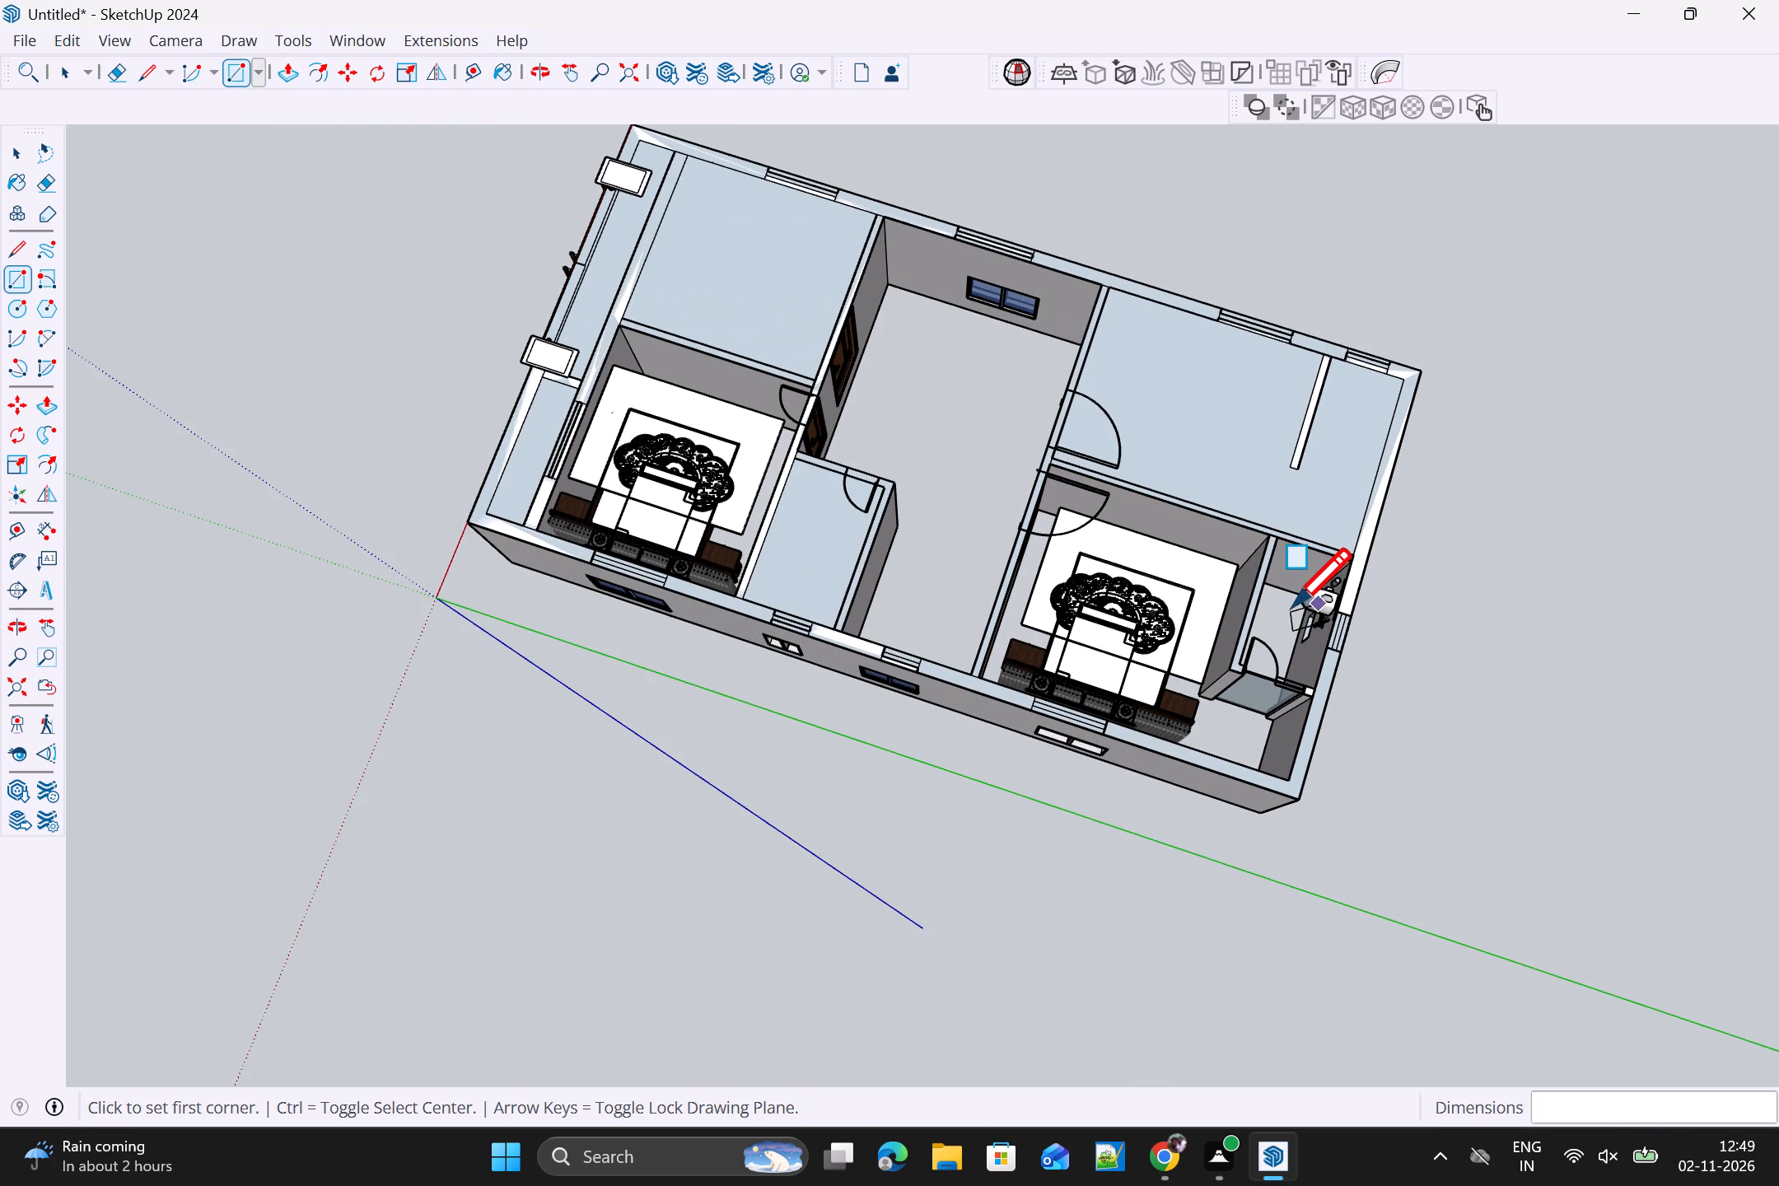
key(l)
click(1100, 288)
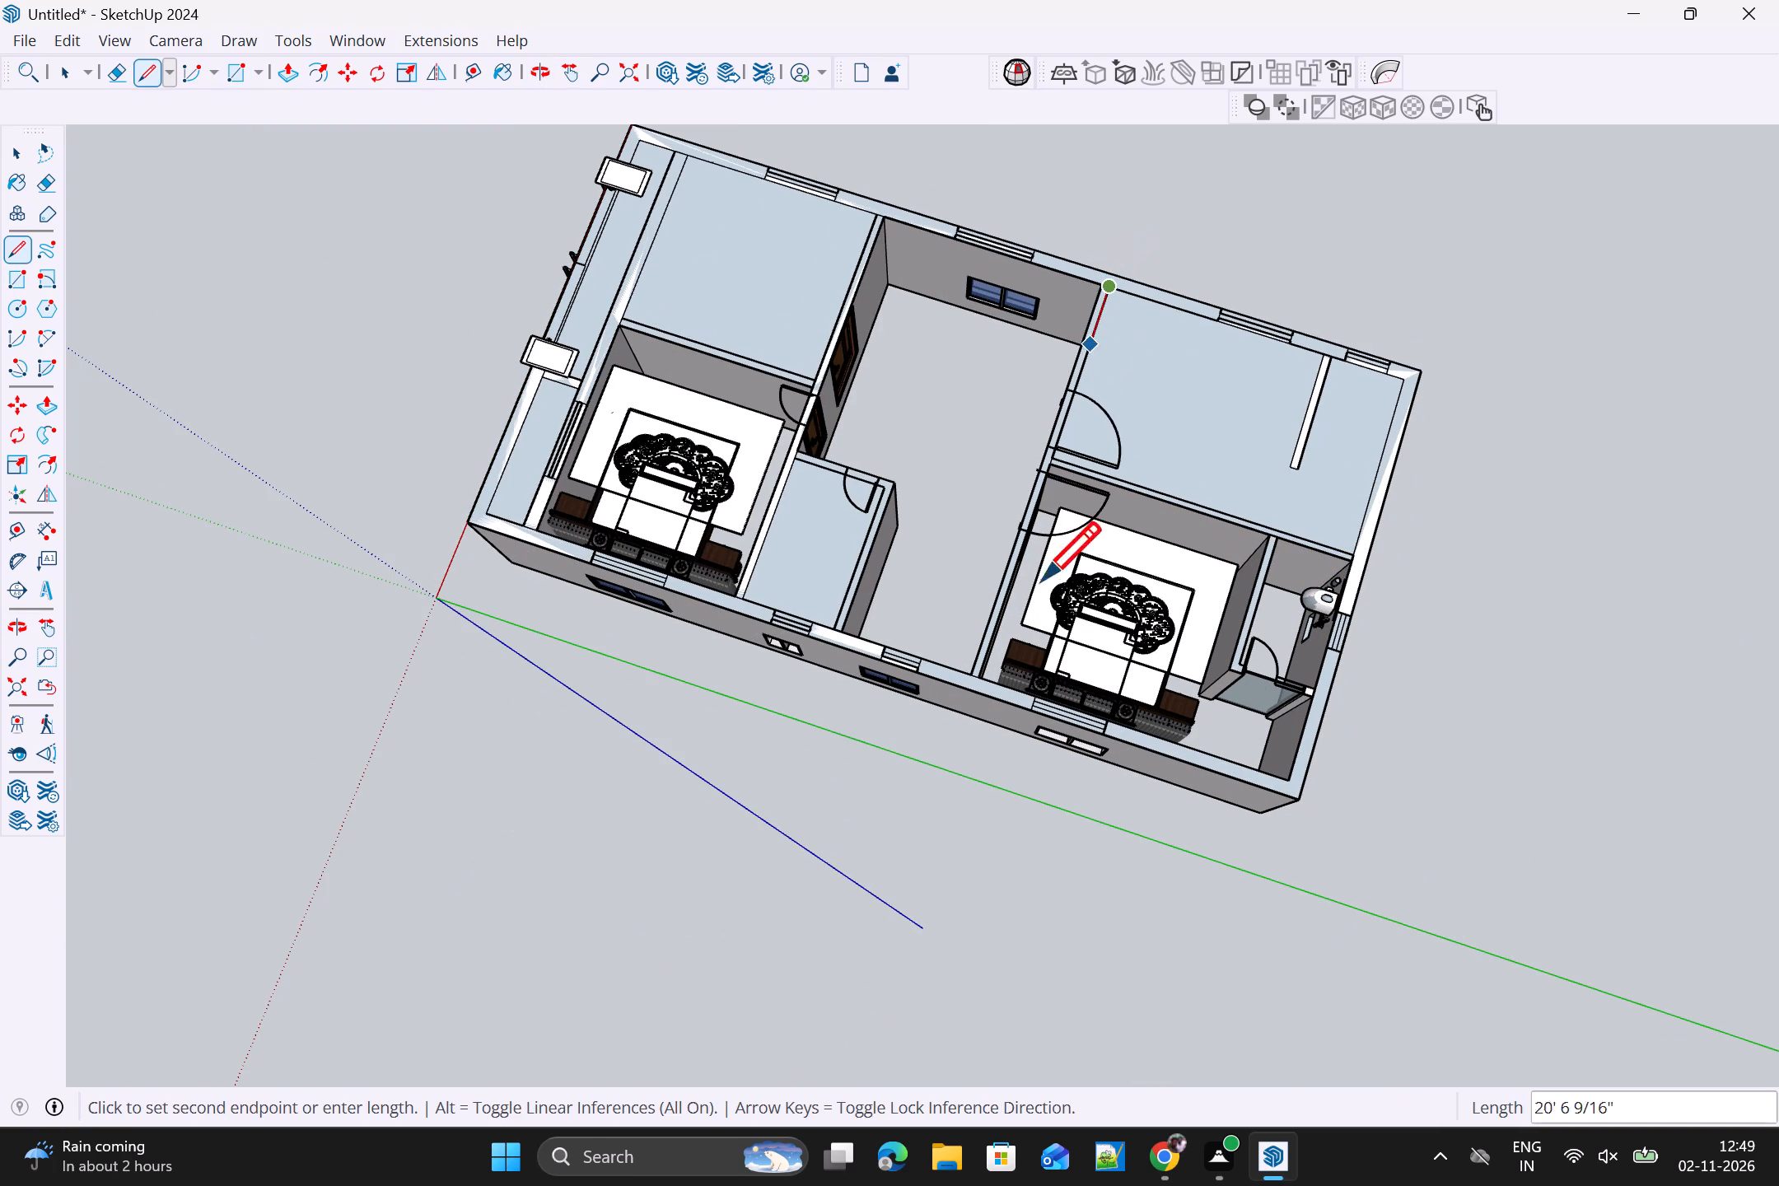
click(977, 673)
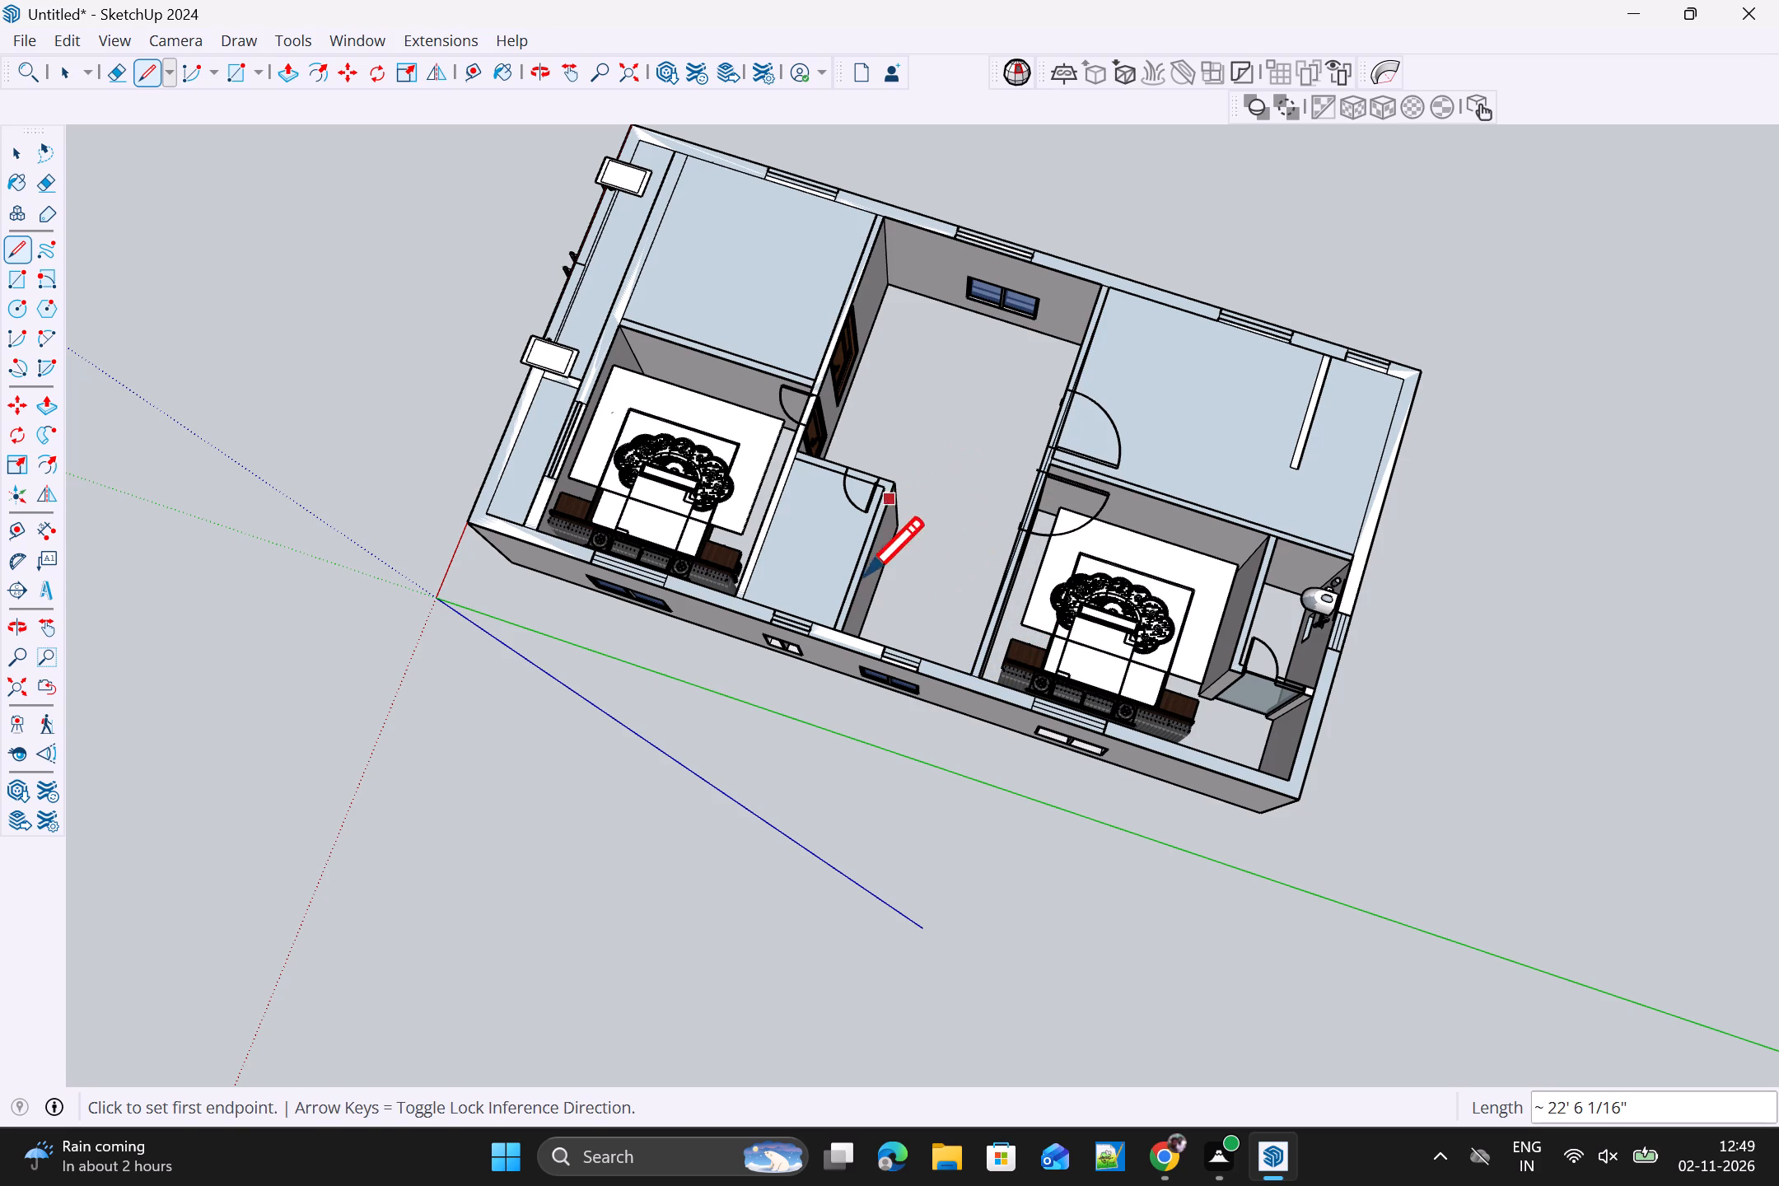
click(747, 593)
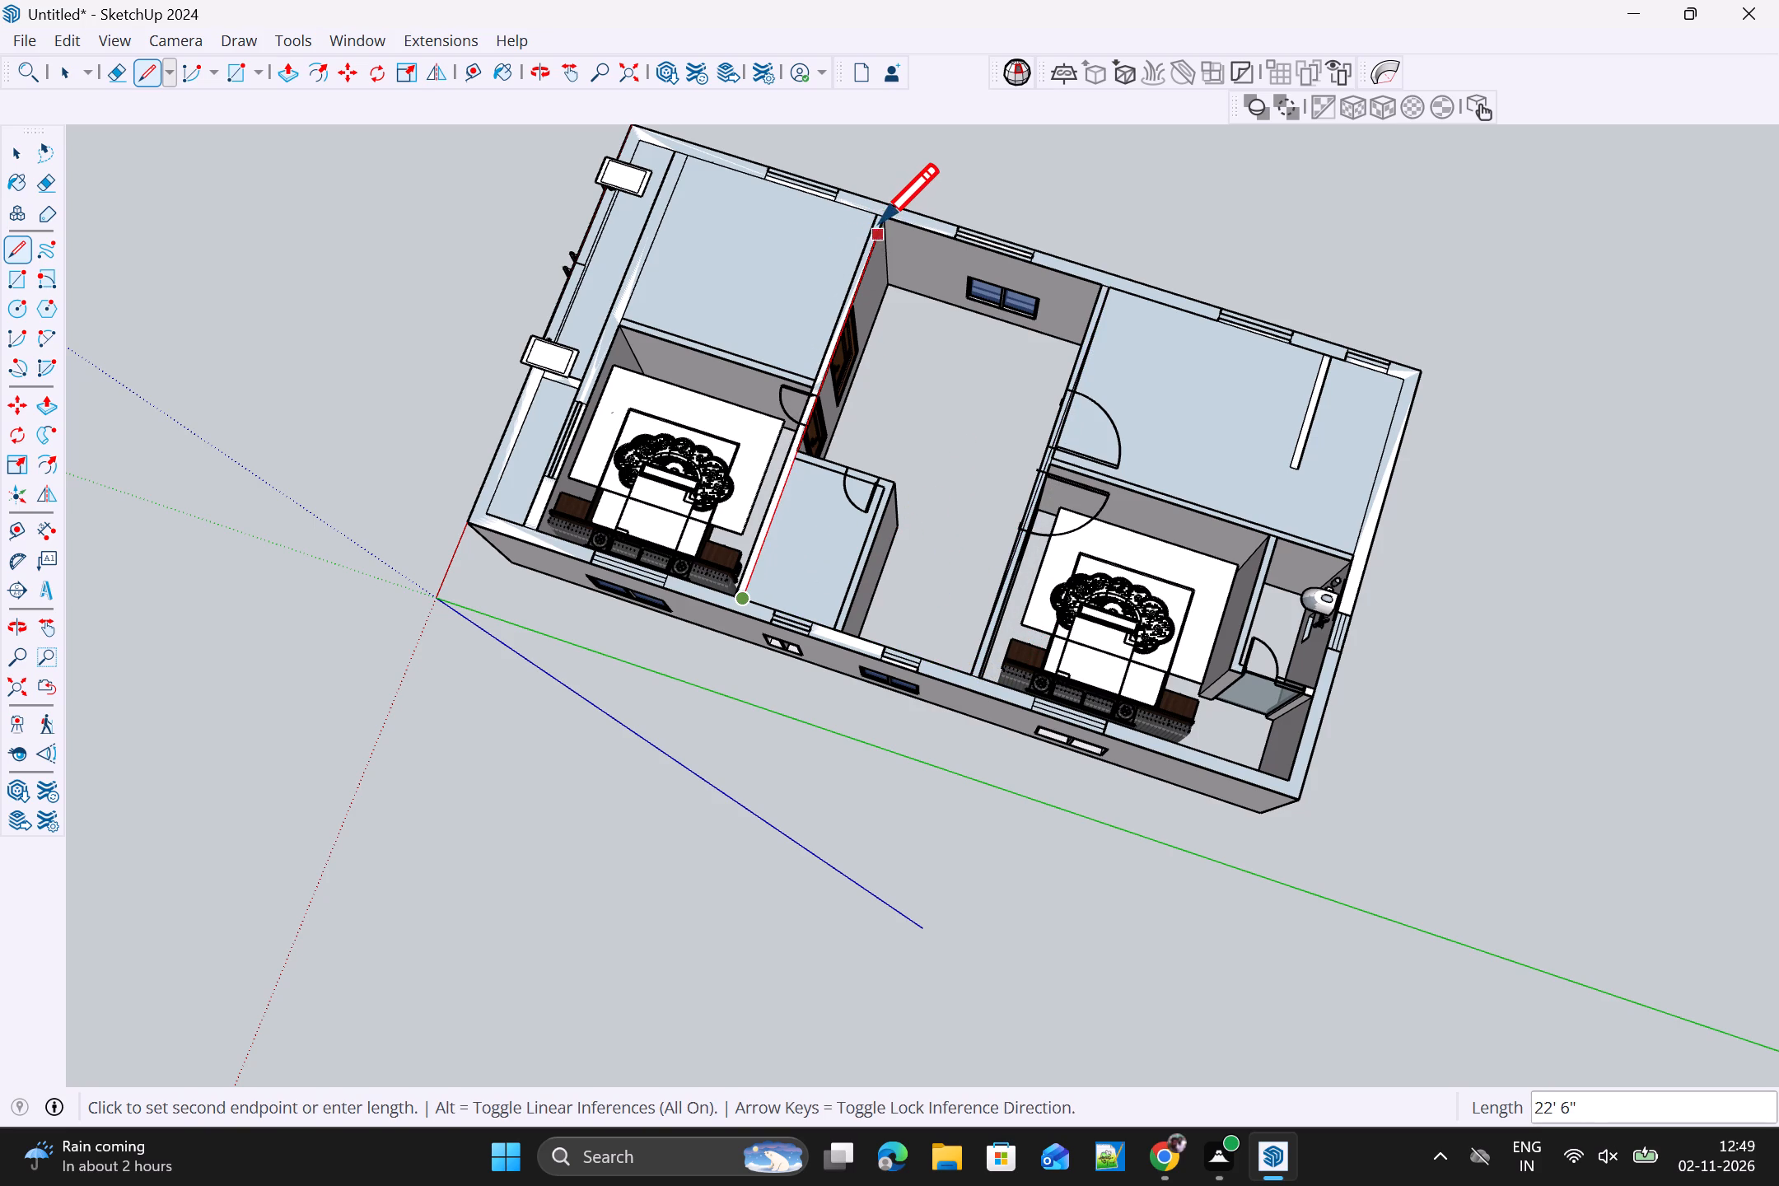
click(880, 222)
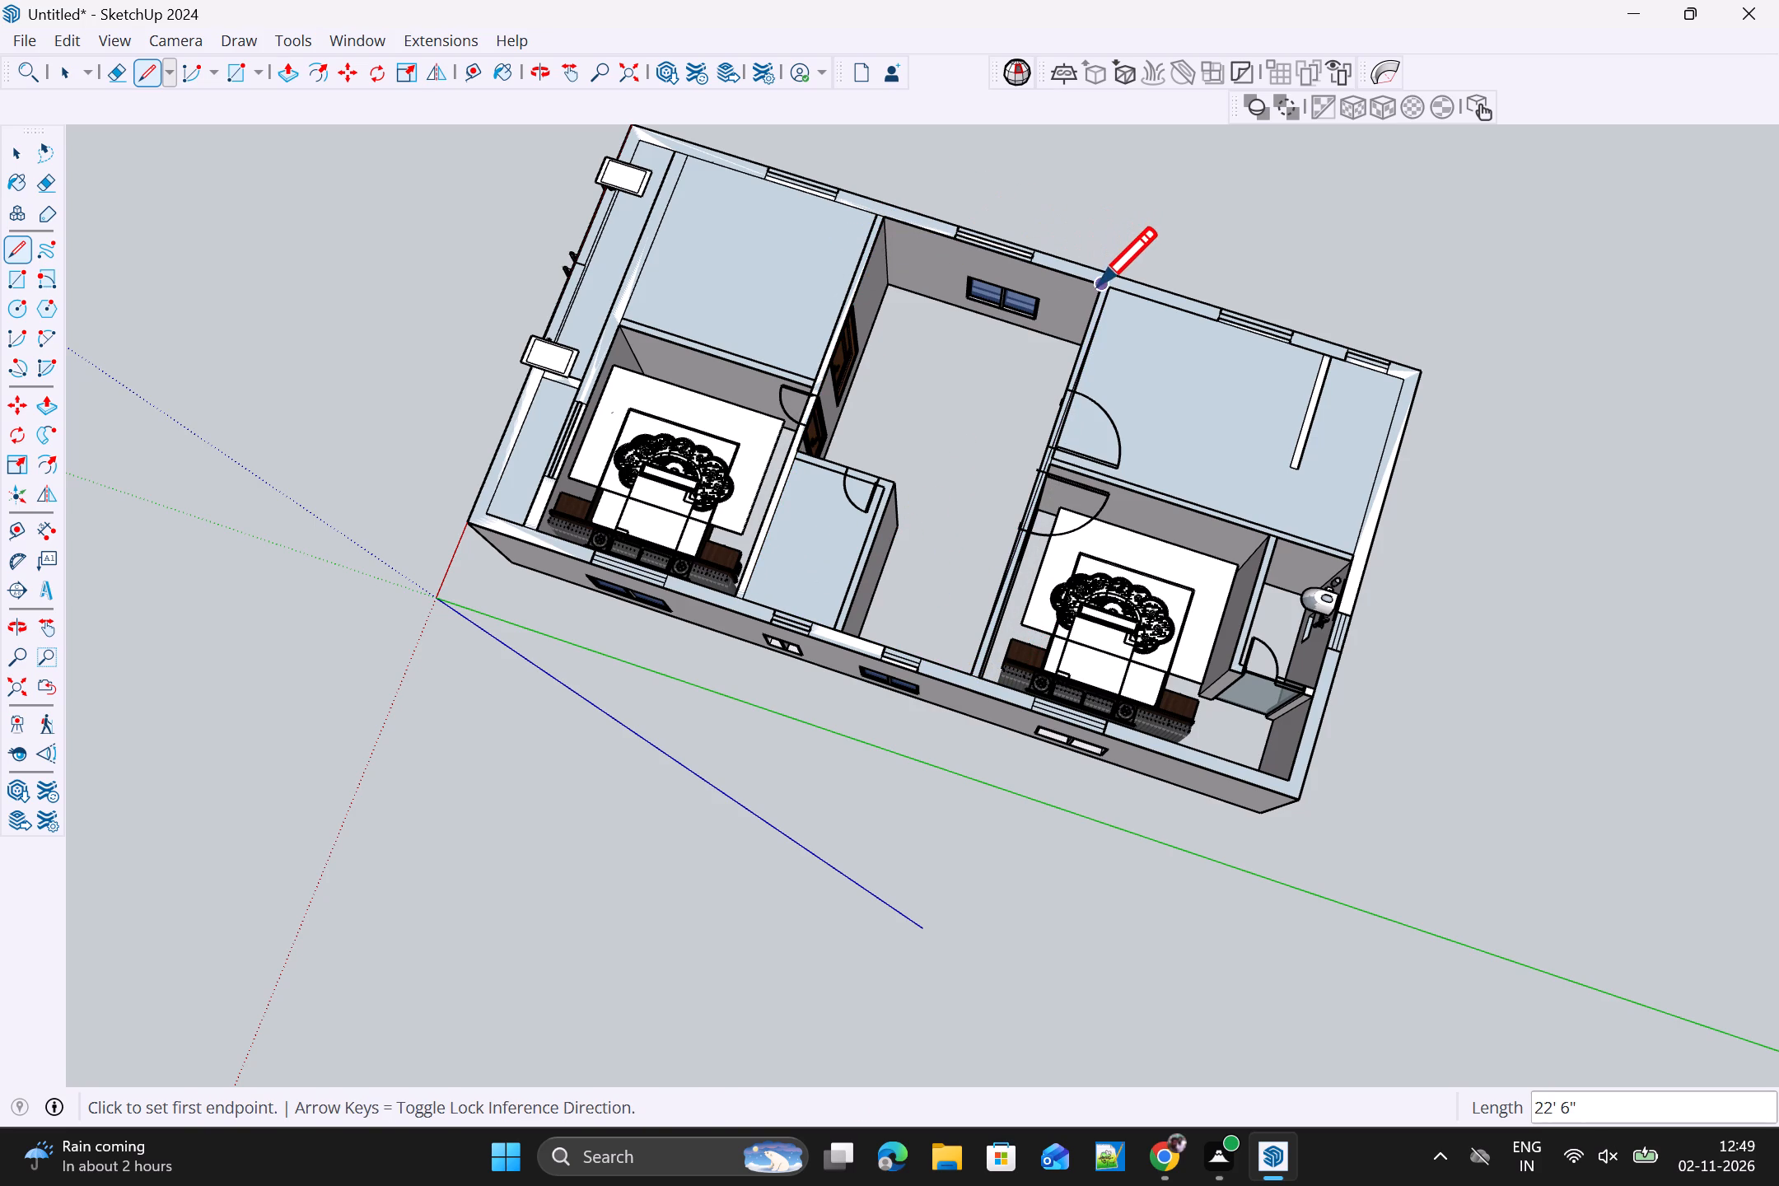
click(1098, 286)
key(space)
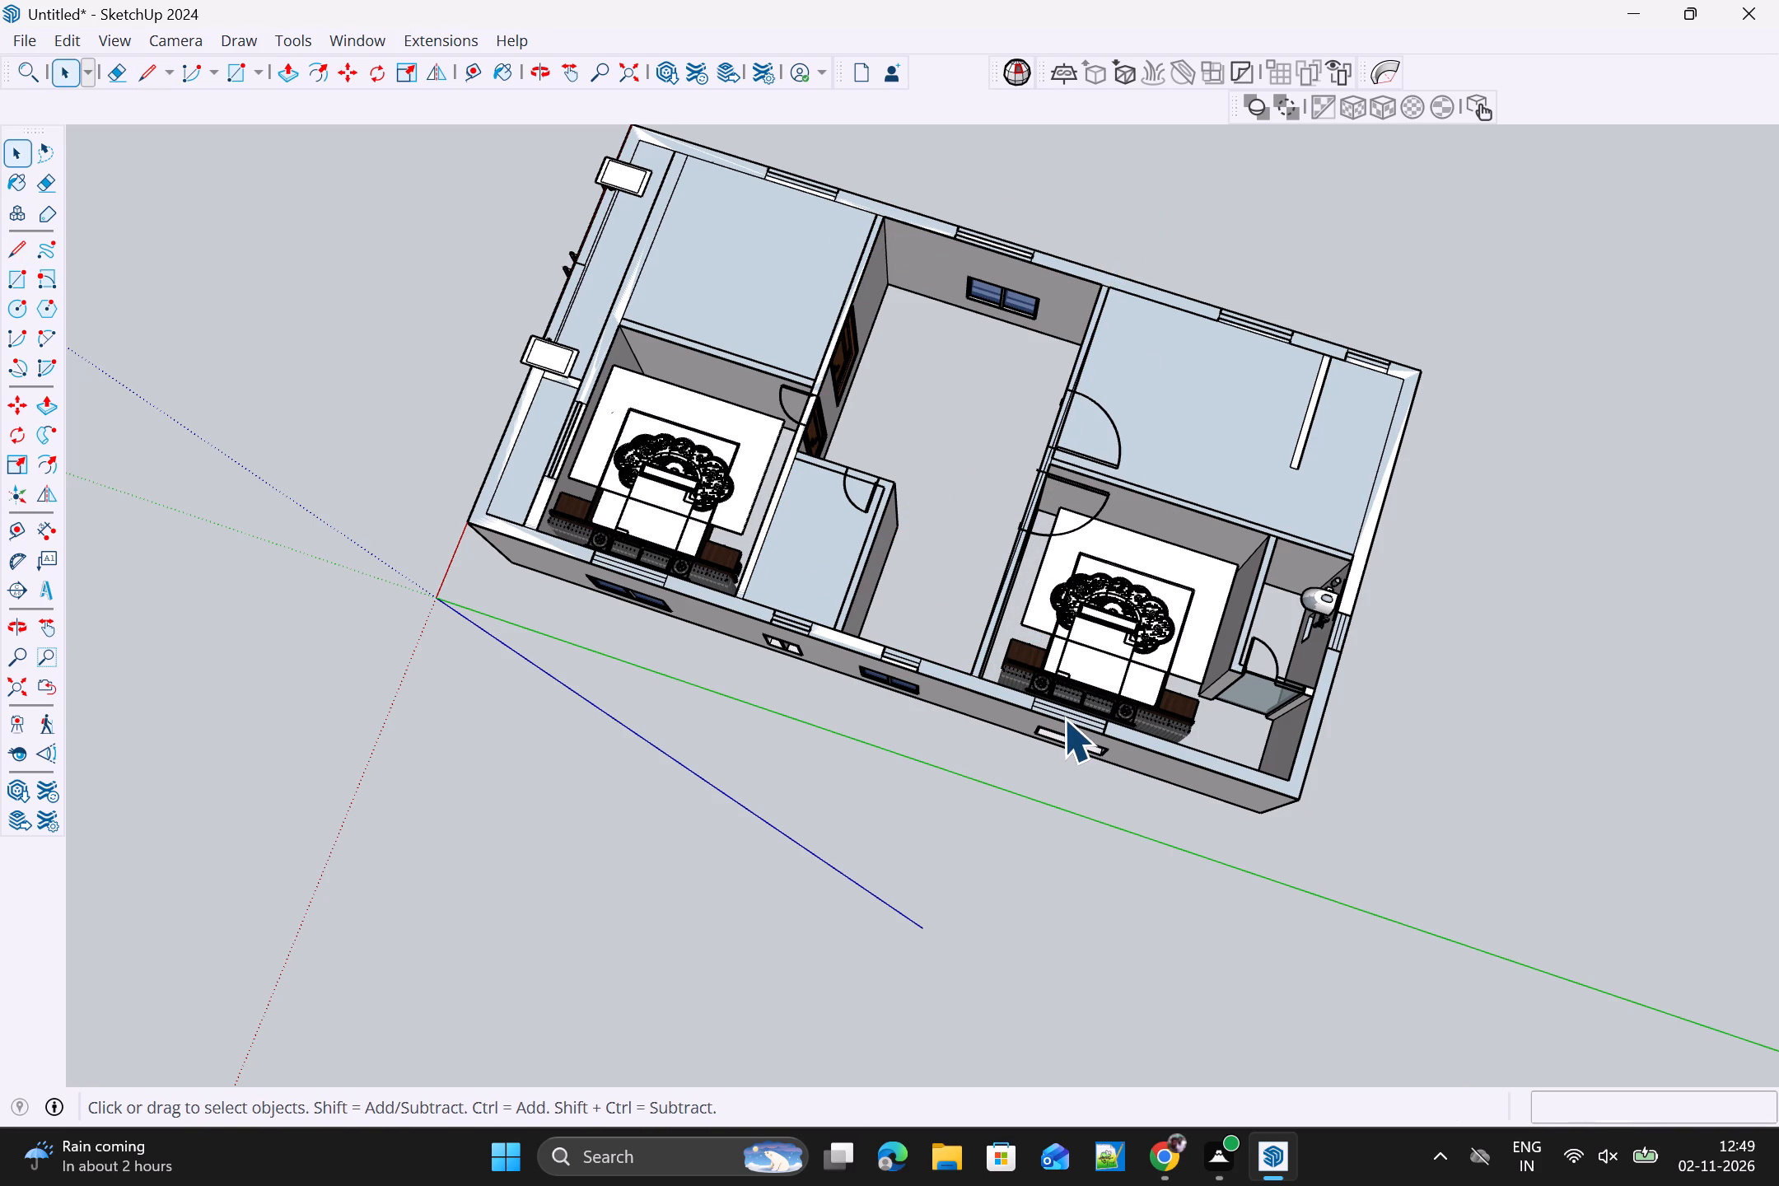
Examine the house from outside and above to check which rooms have floor surfaces.
scroll(1370, 755, down, 2)
click(1526, 766)
scroll(1464, 751, down, 4)
middle_drag(1462, 773, 1442, 1058)
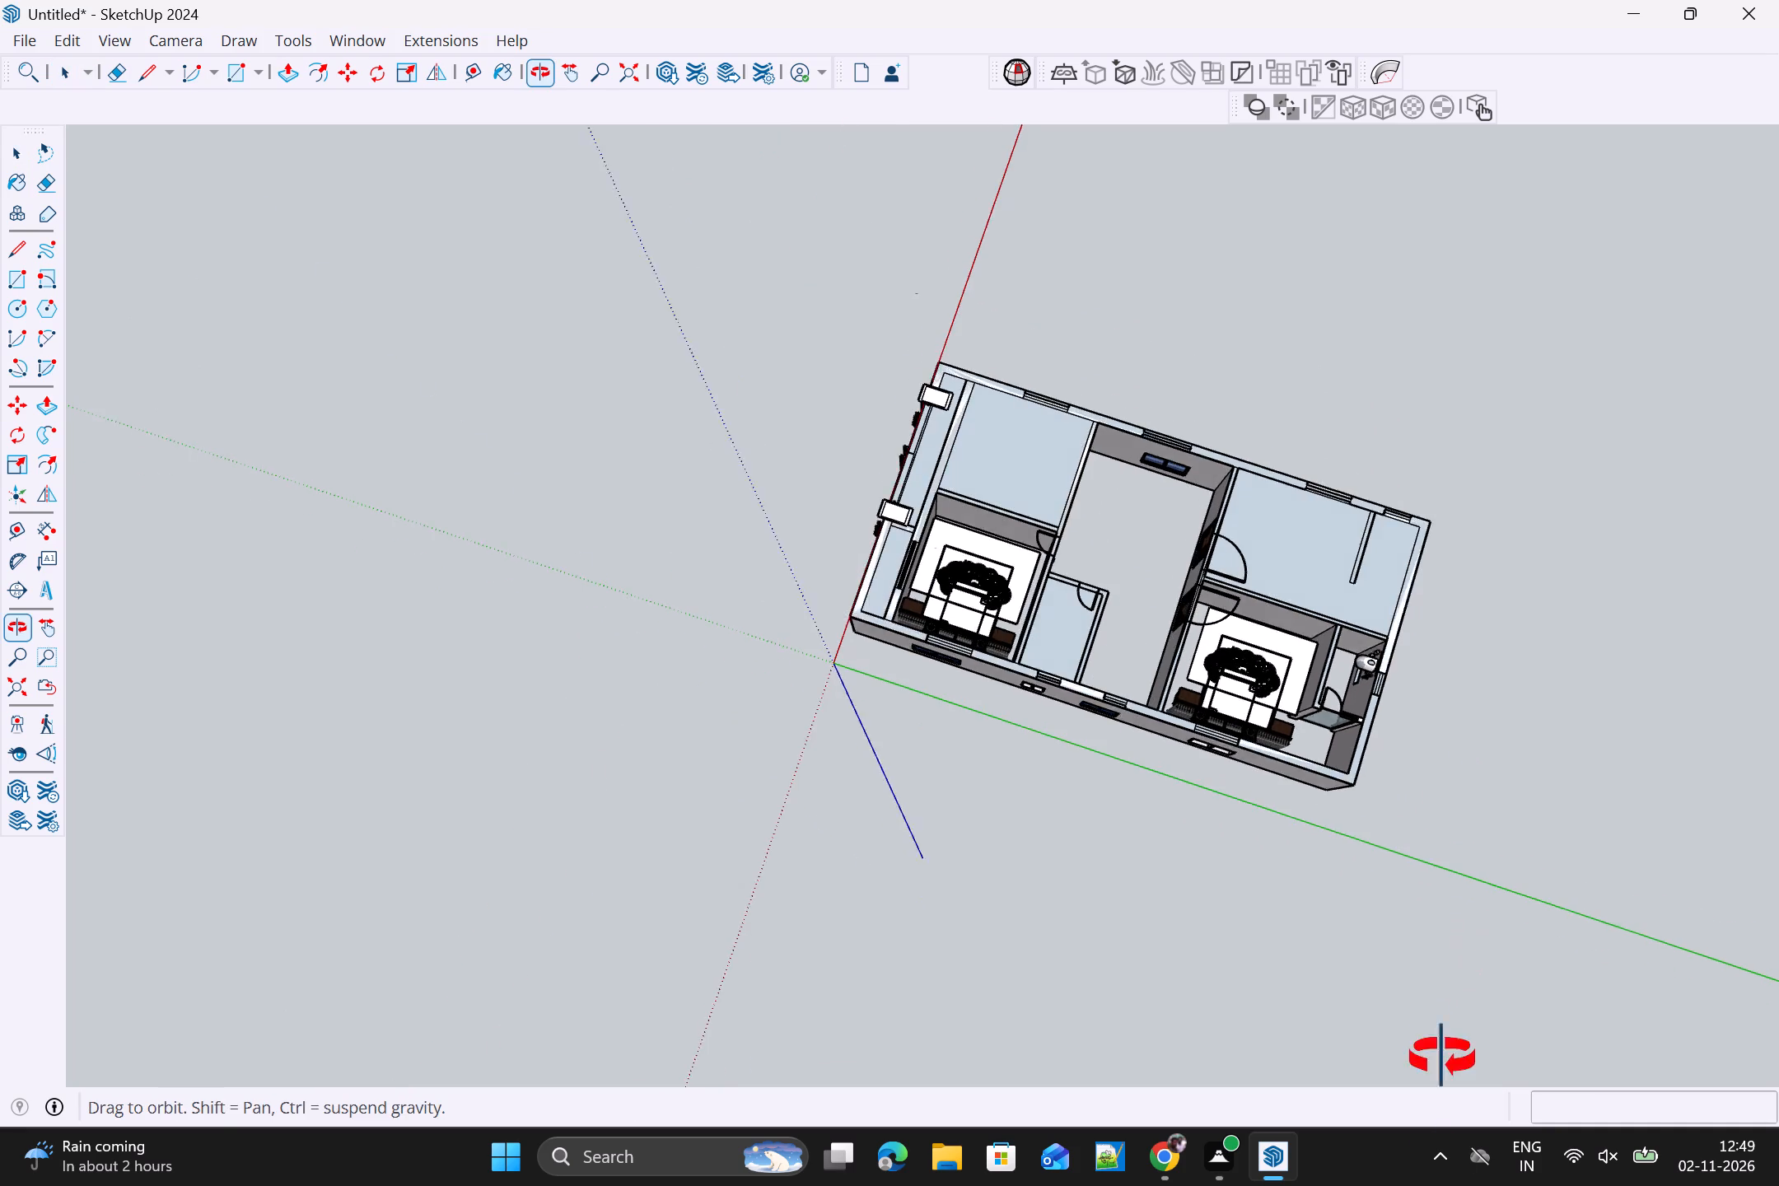
middle_drag(1442, 1058, 1442, 1185)
middle_drag(1372, 458, 1337, 1160)
middle_drag(1410, 563, 1409, 577)
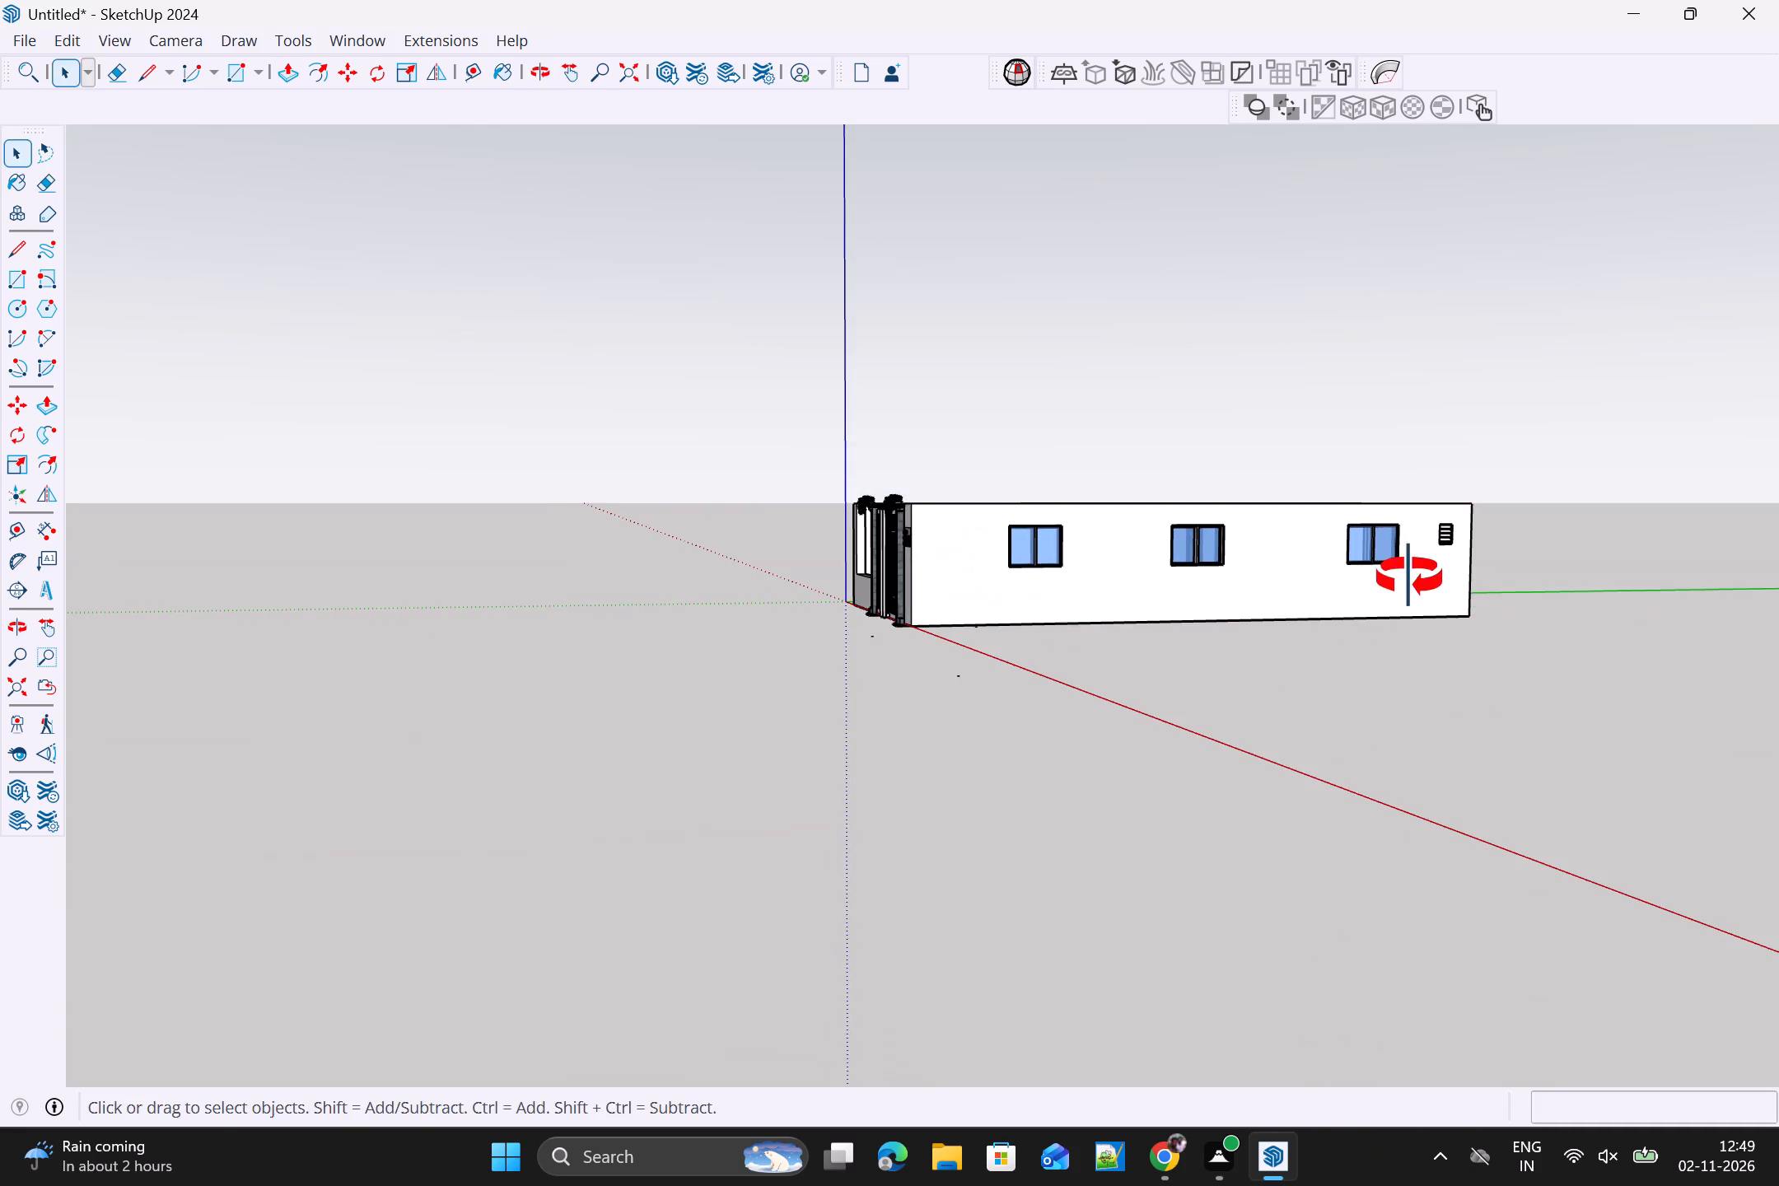
middle_drag(1409, 577, 1354, 1068)
scroll(1370, 1030, down, 1)
scroll(1501, 799, up, 3)
middle_drag(1556, 842, 1512, 1079)
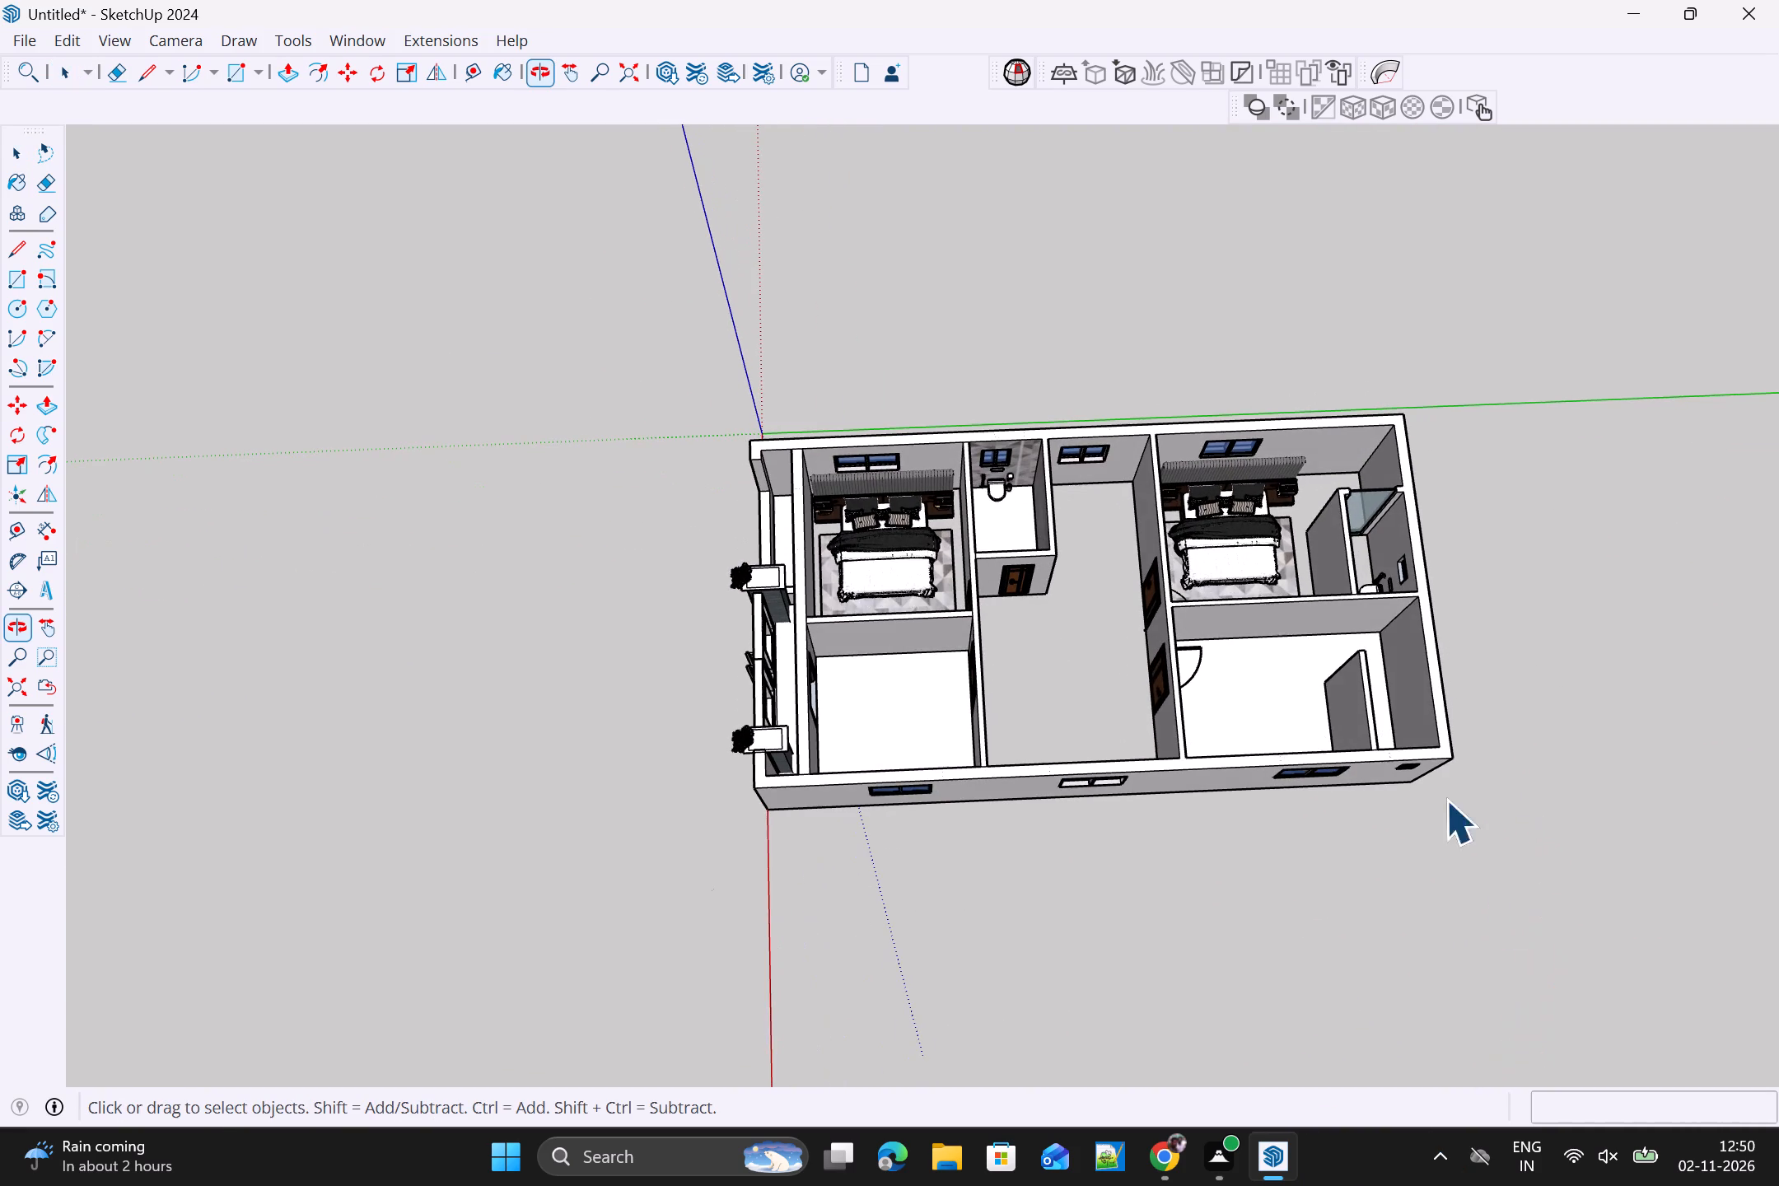
Select the floor faces of the empty rear room and the empty front room, leaving out the small toilet's floor.
click(1281, 714)
middle_drag(990, 728, 1098, 782)
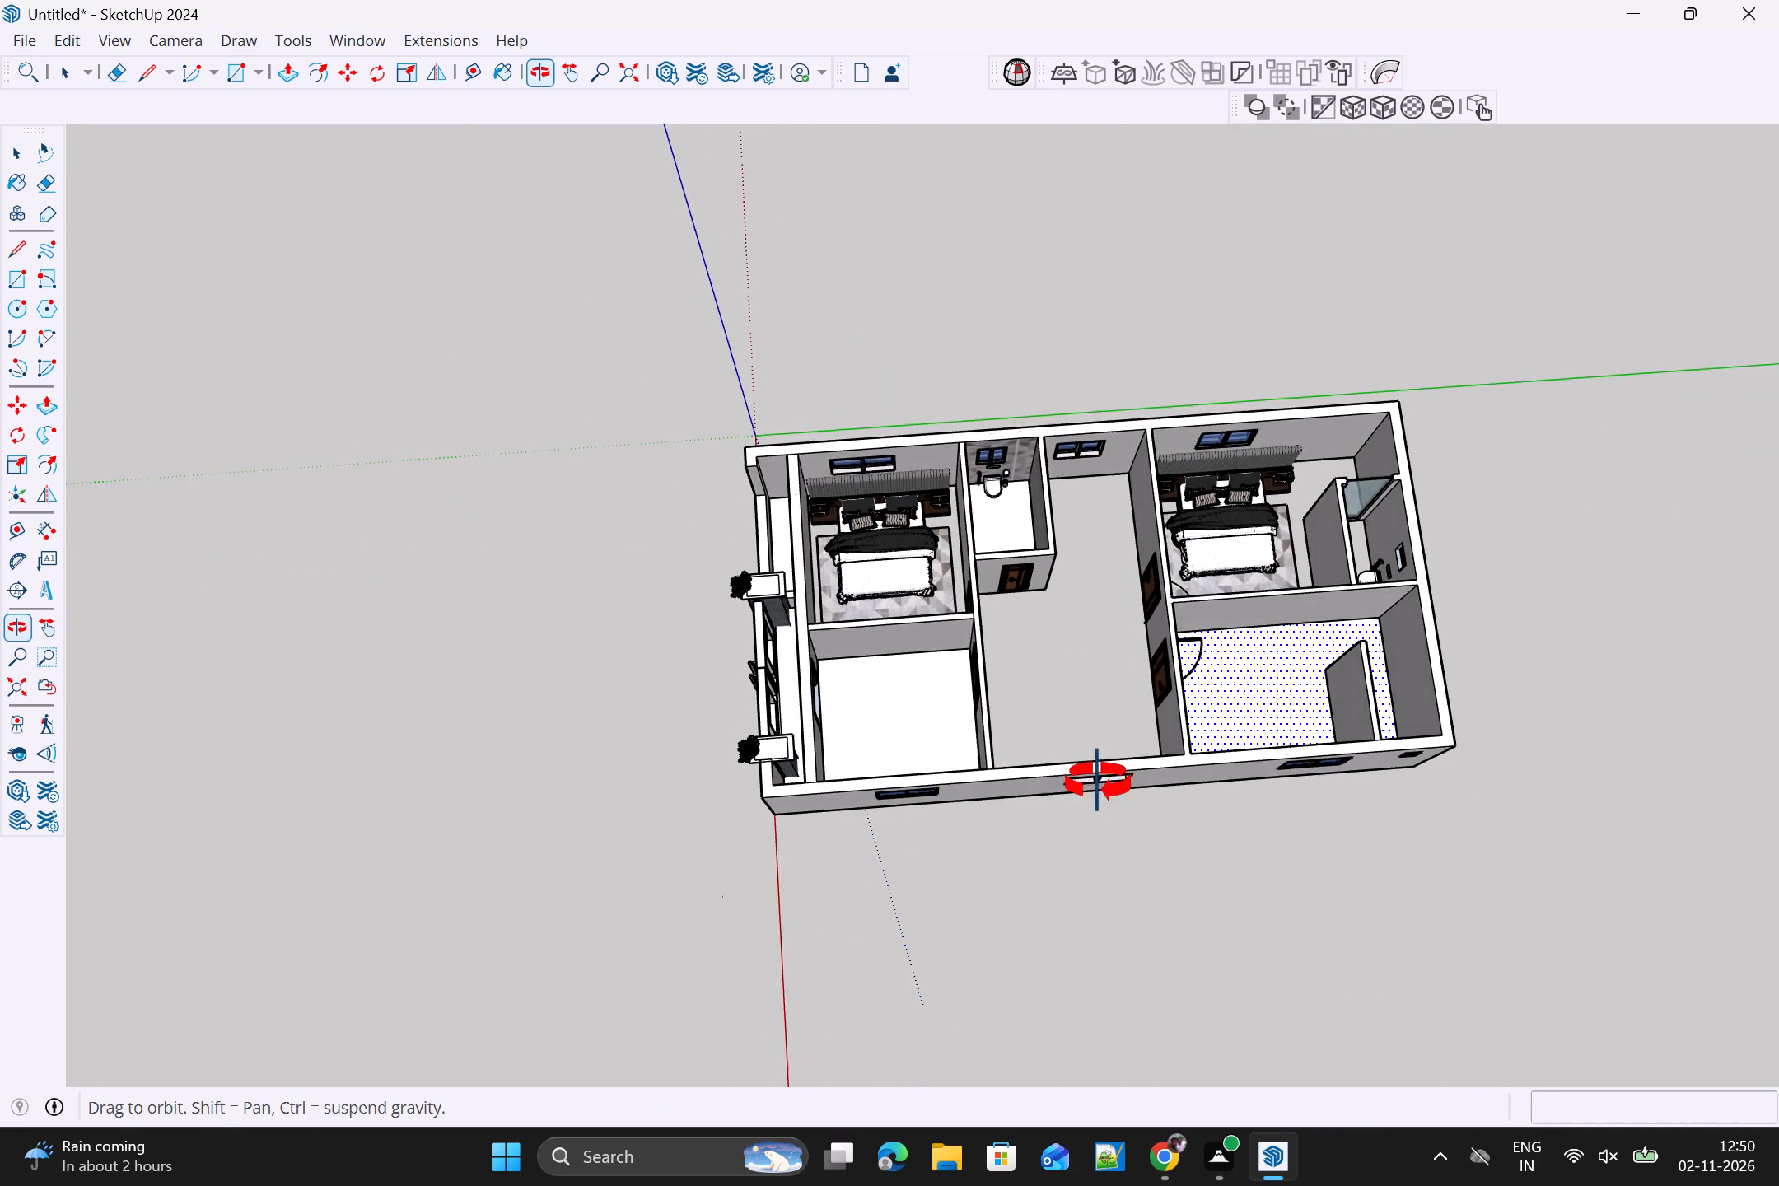
middle_drag(1098, 782, 1512, 824)
shift+click(987, 688)
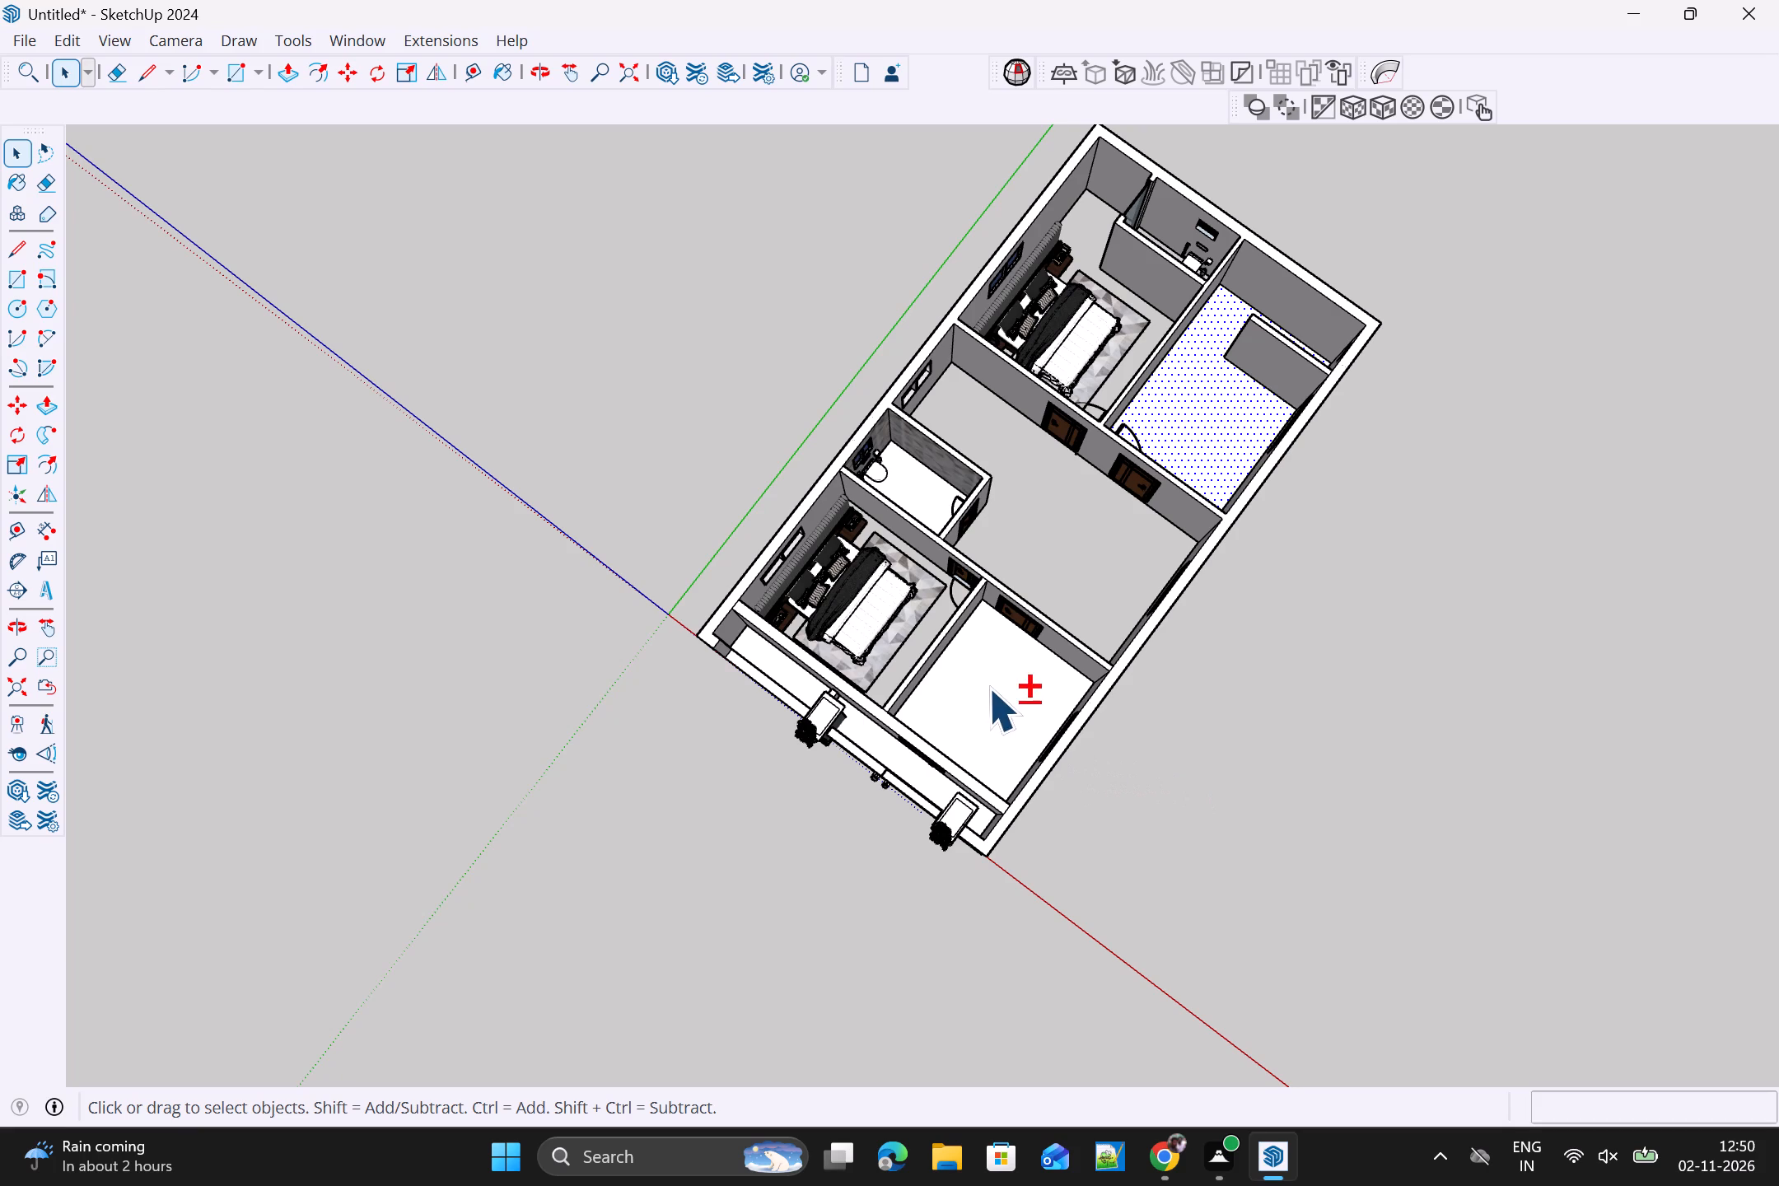
shift+click(921, 500)
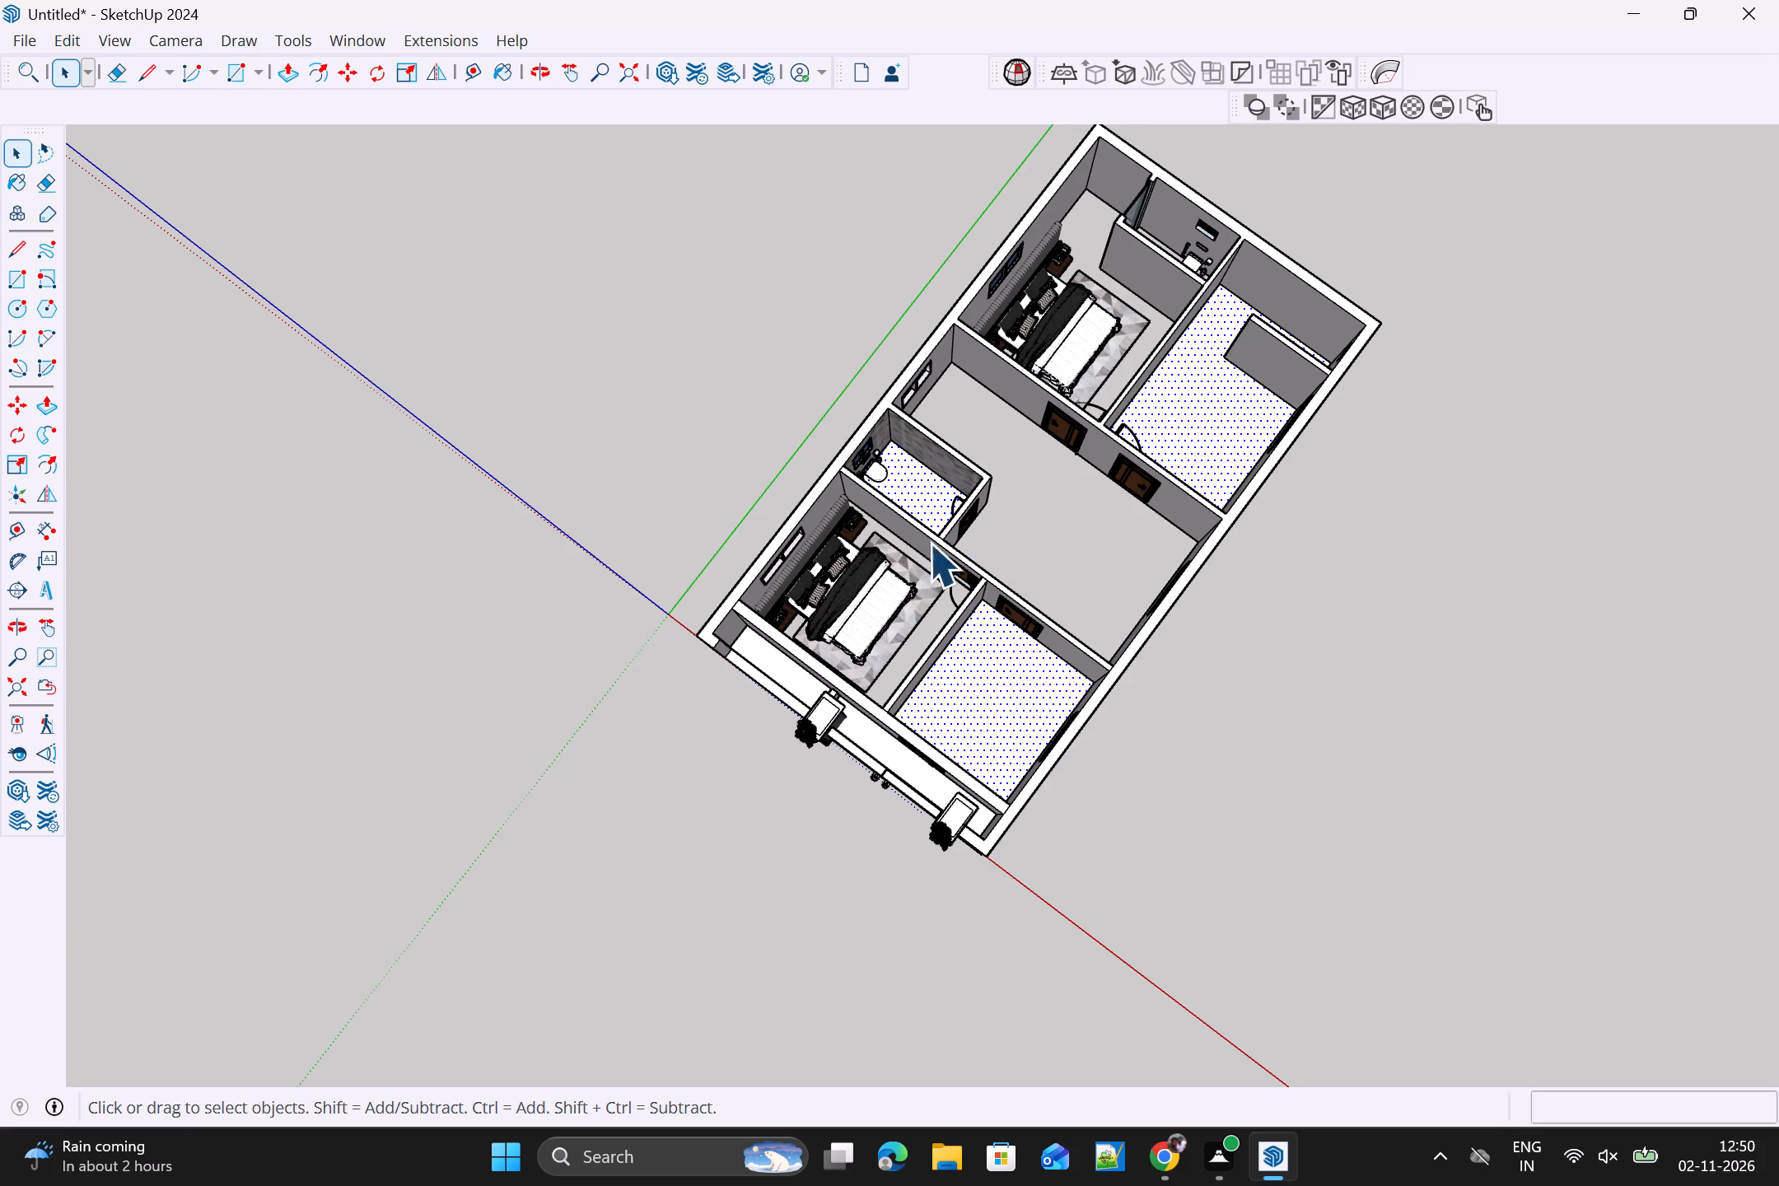
shift+click(918, 494)
shift+click(1022, 489)
shift+click(1086, 234)
Create a new material, Material3, using the teal marble image "images (11)" from Downloads as its texture.
key(b)
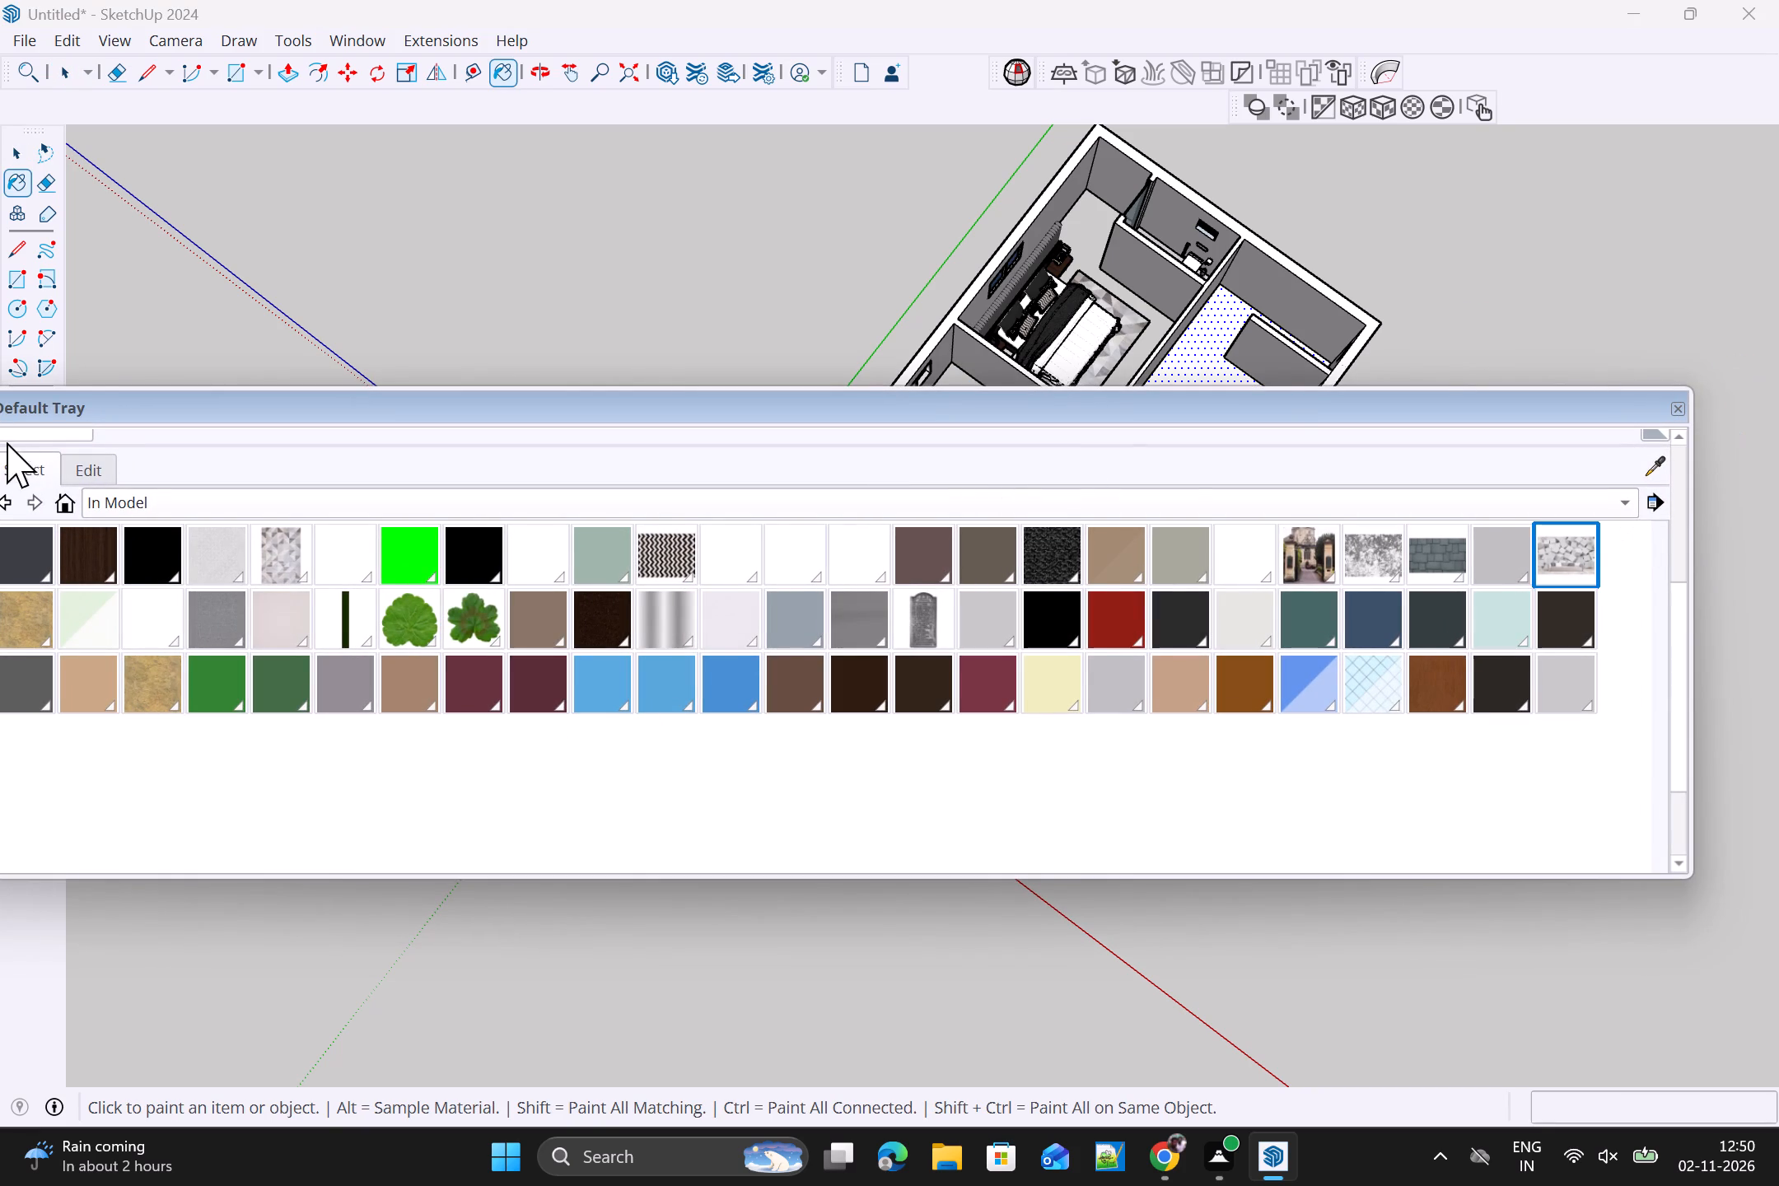
scroll(123, 468, up, 3)
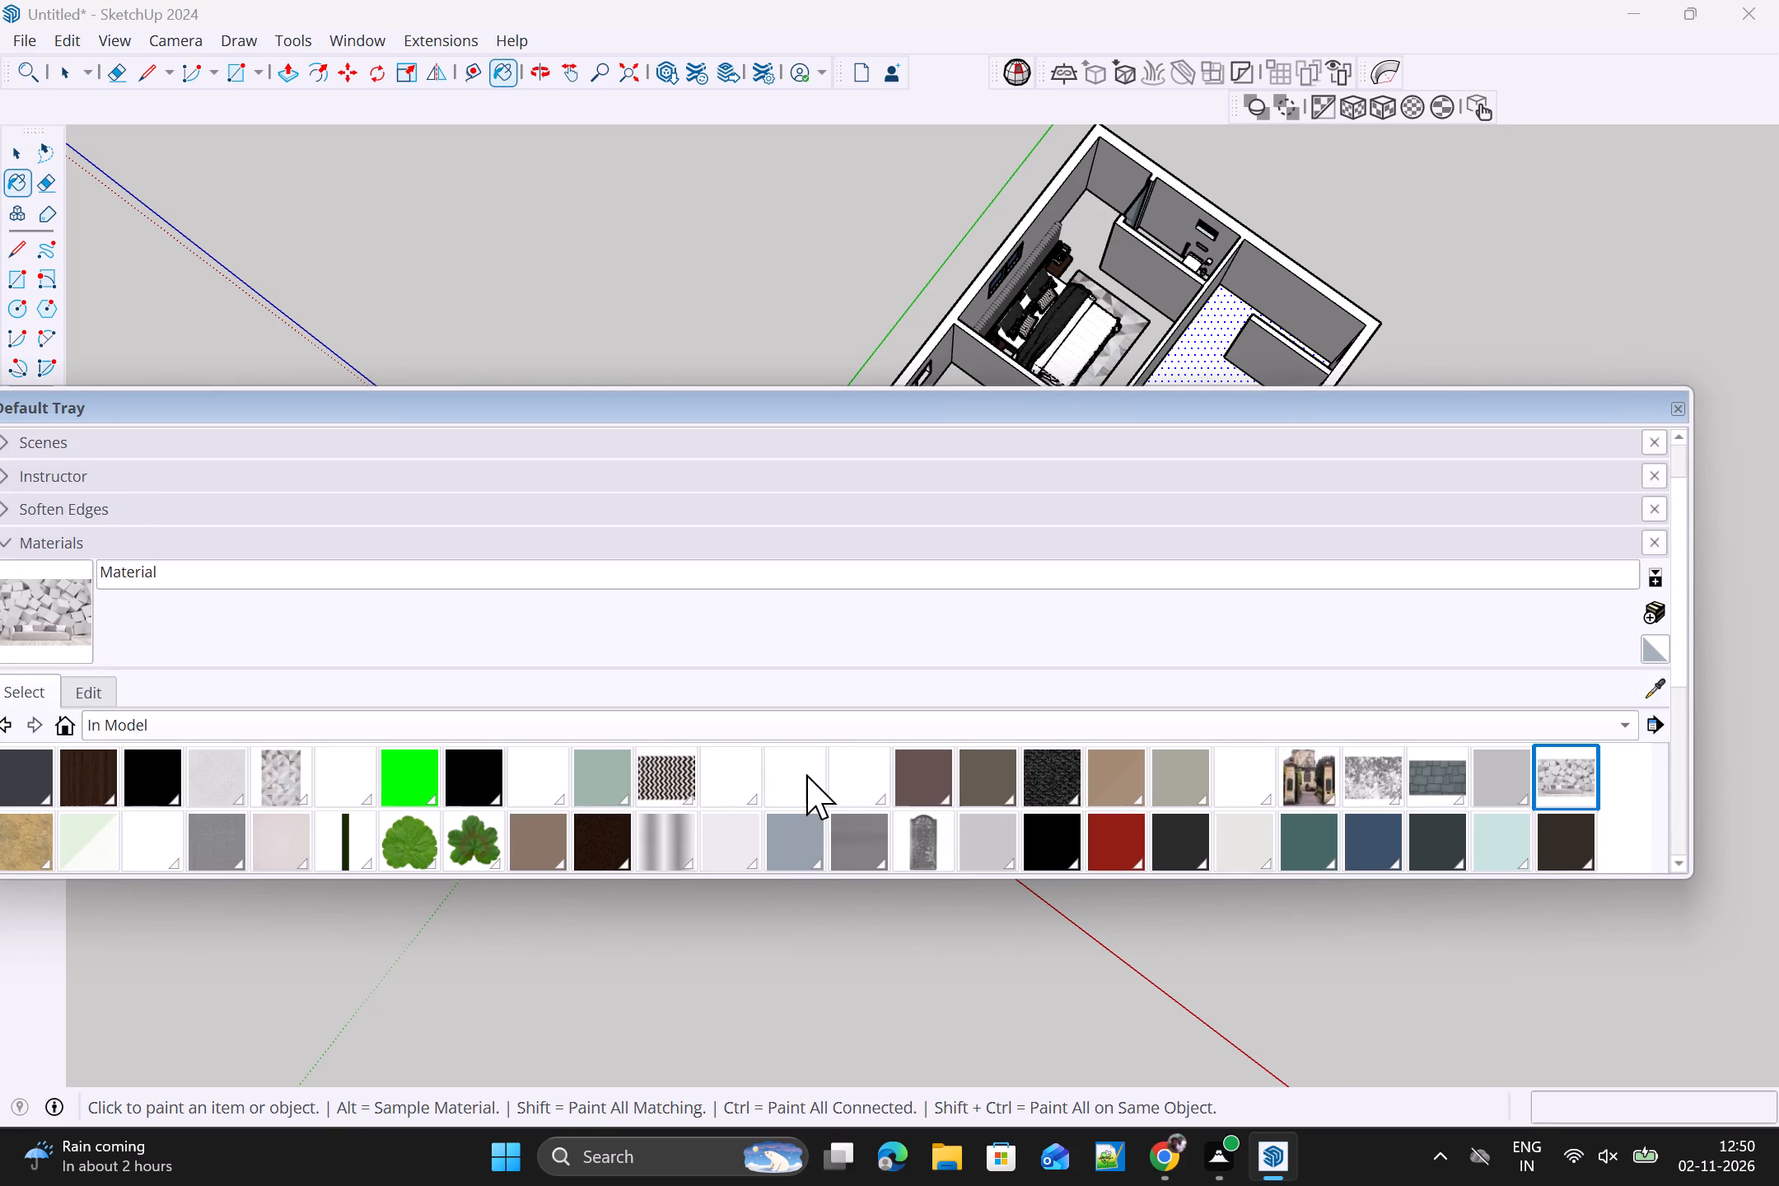
click(772, 774)
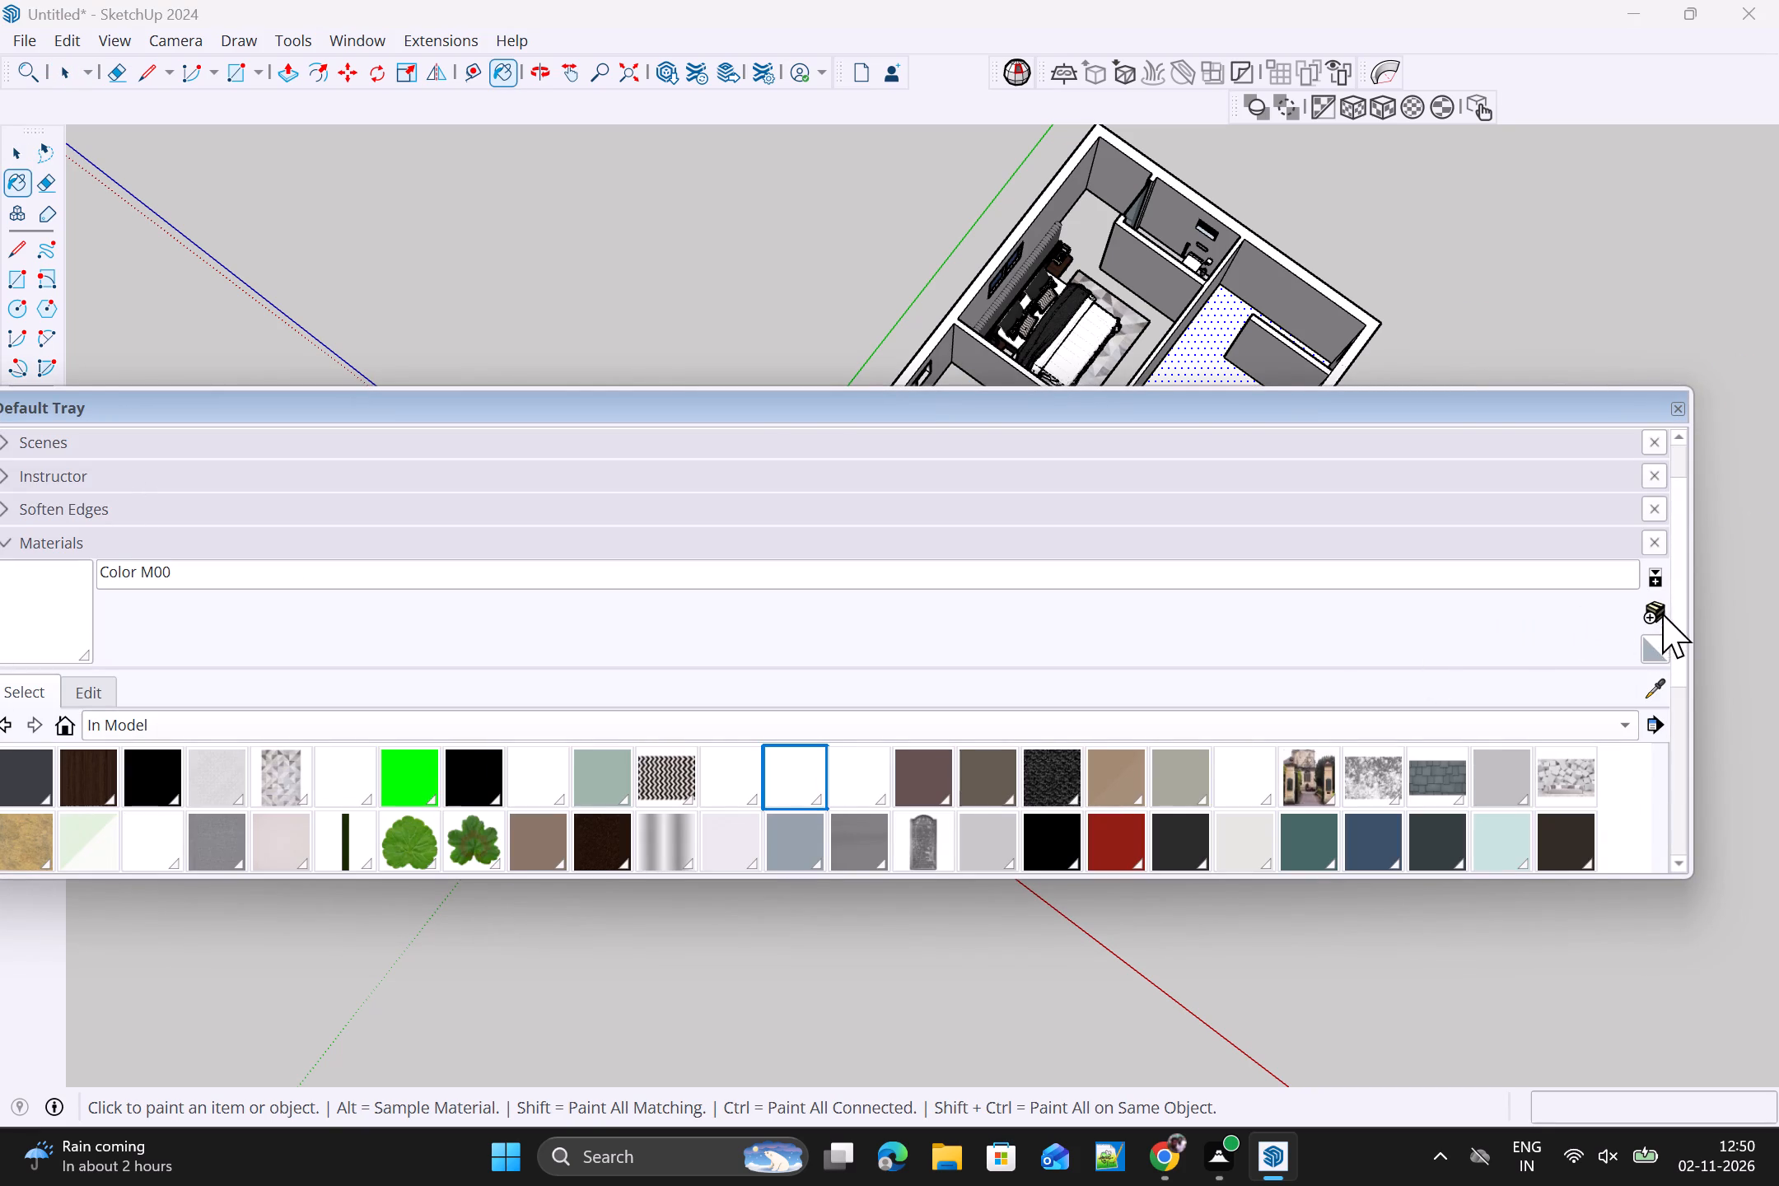
click(1662, 613)
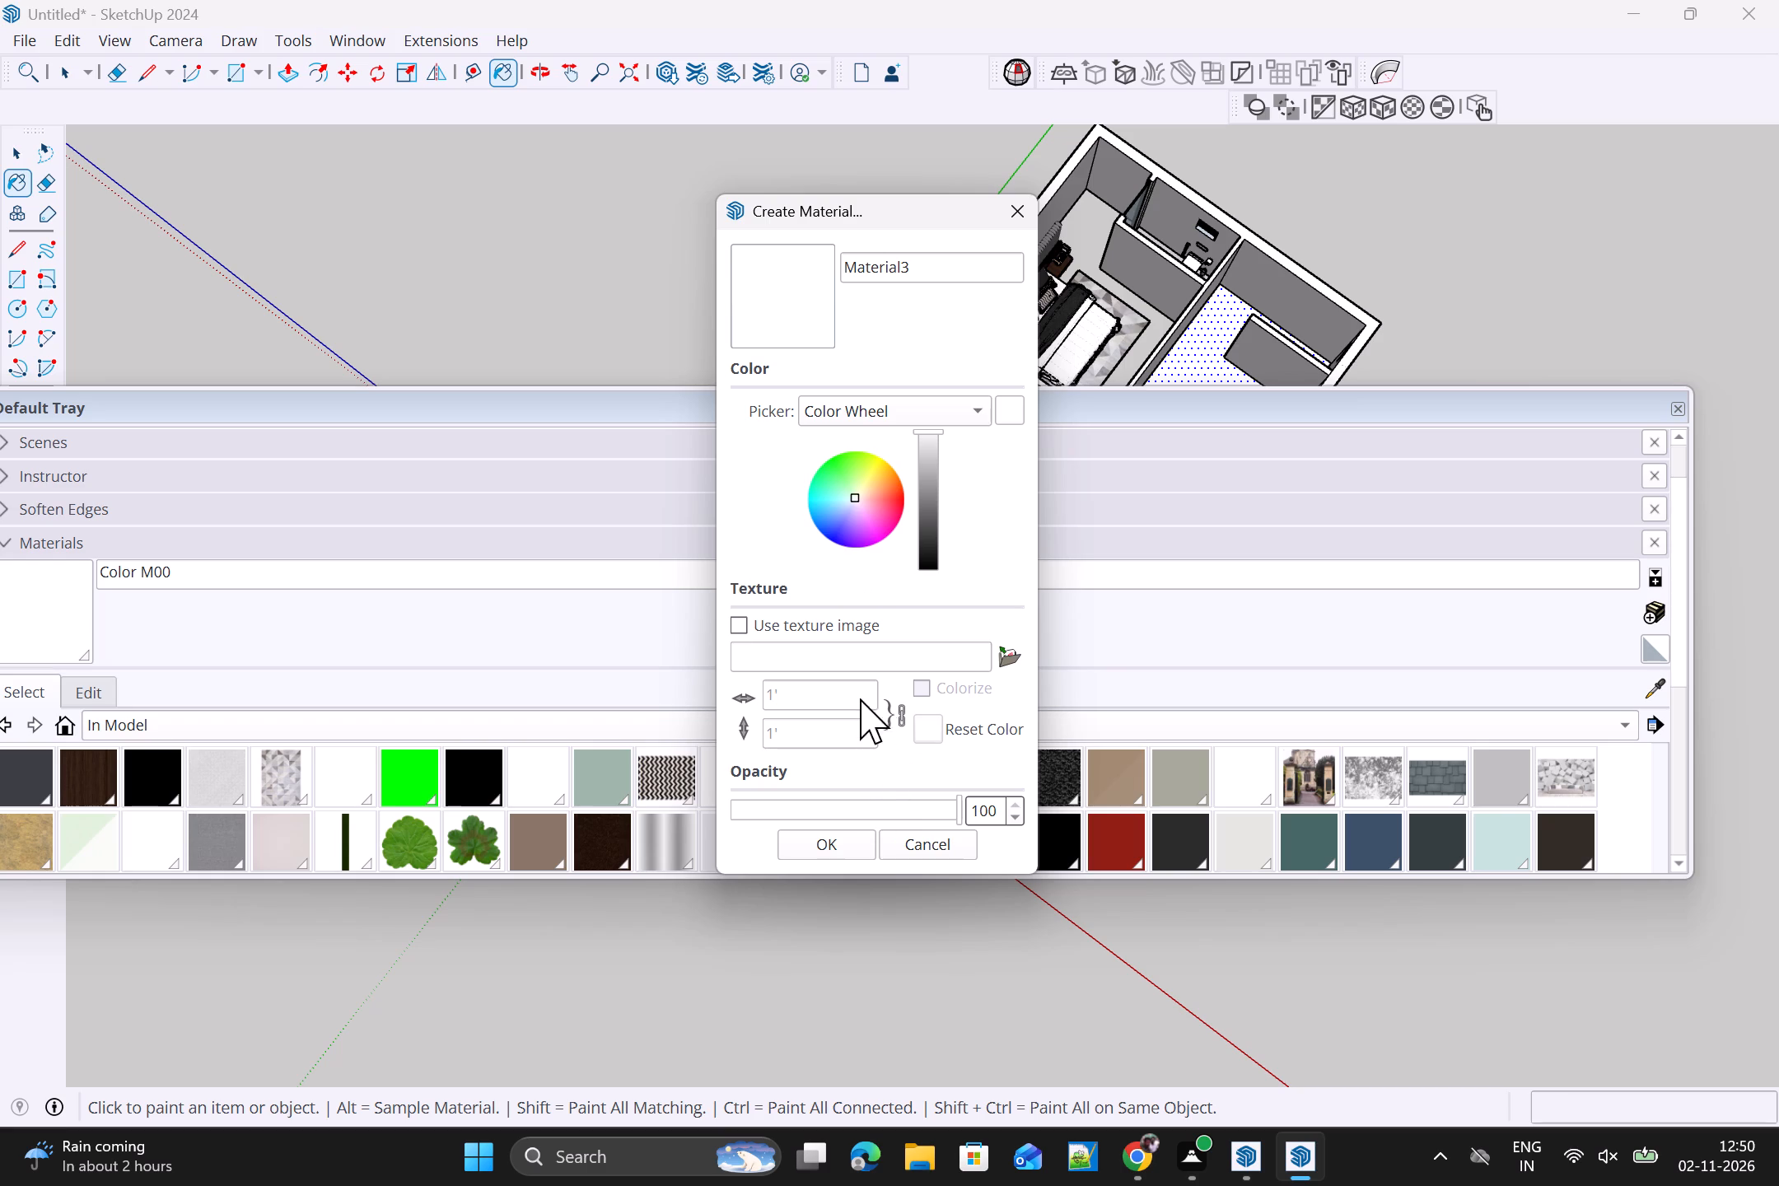
click(1008, 659)
scroll(231, 329, down, 3)
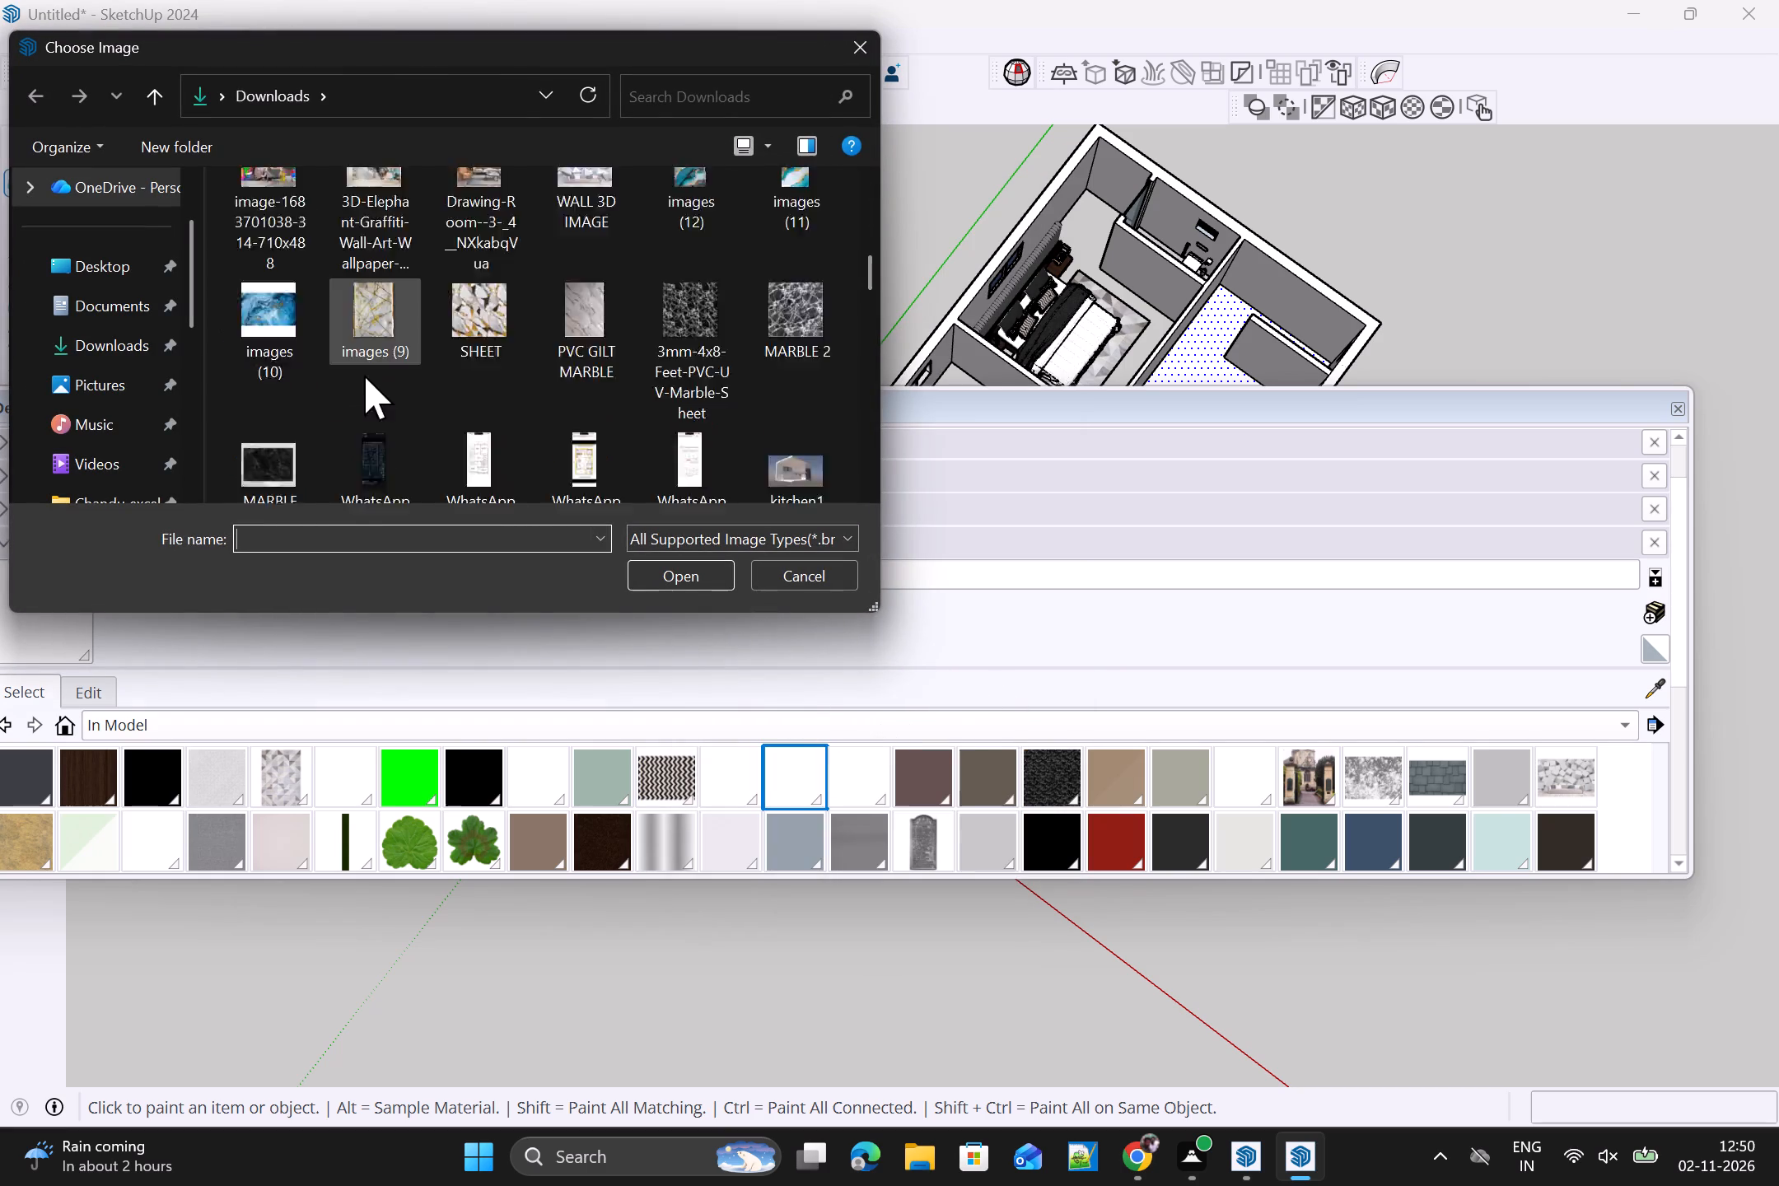
scroll(777, 363, down, 1)
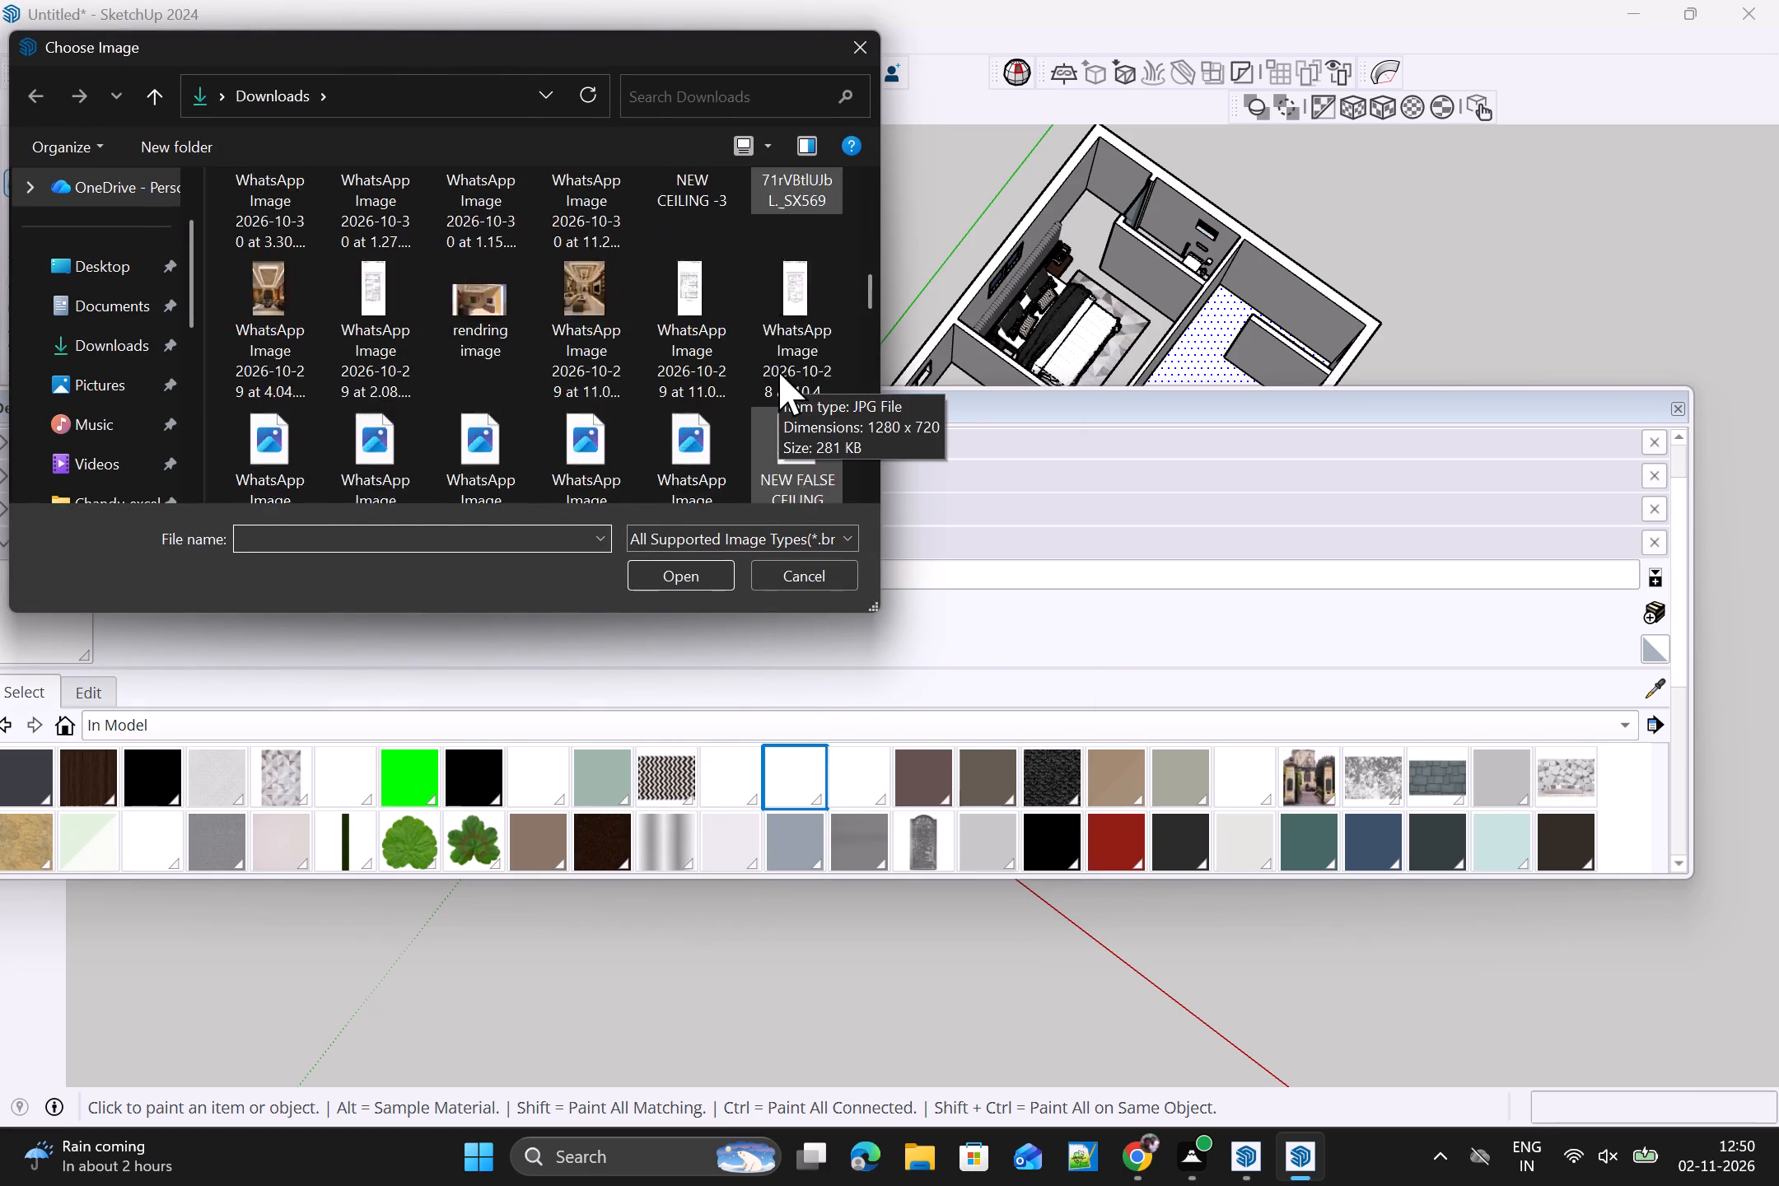
scroll(774, 365, up, 3)
scroll(589, 362, up, 2)
scroll(639, 431, down, 1)
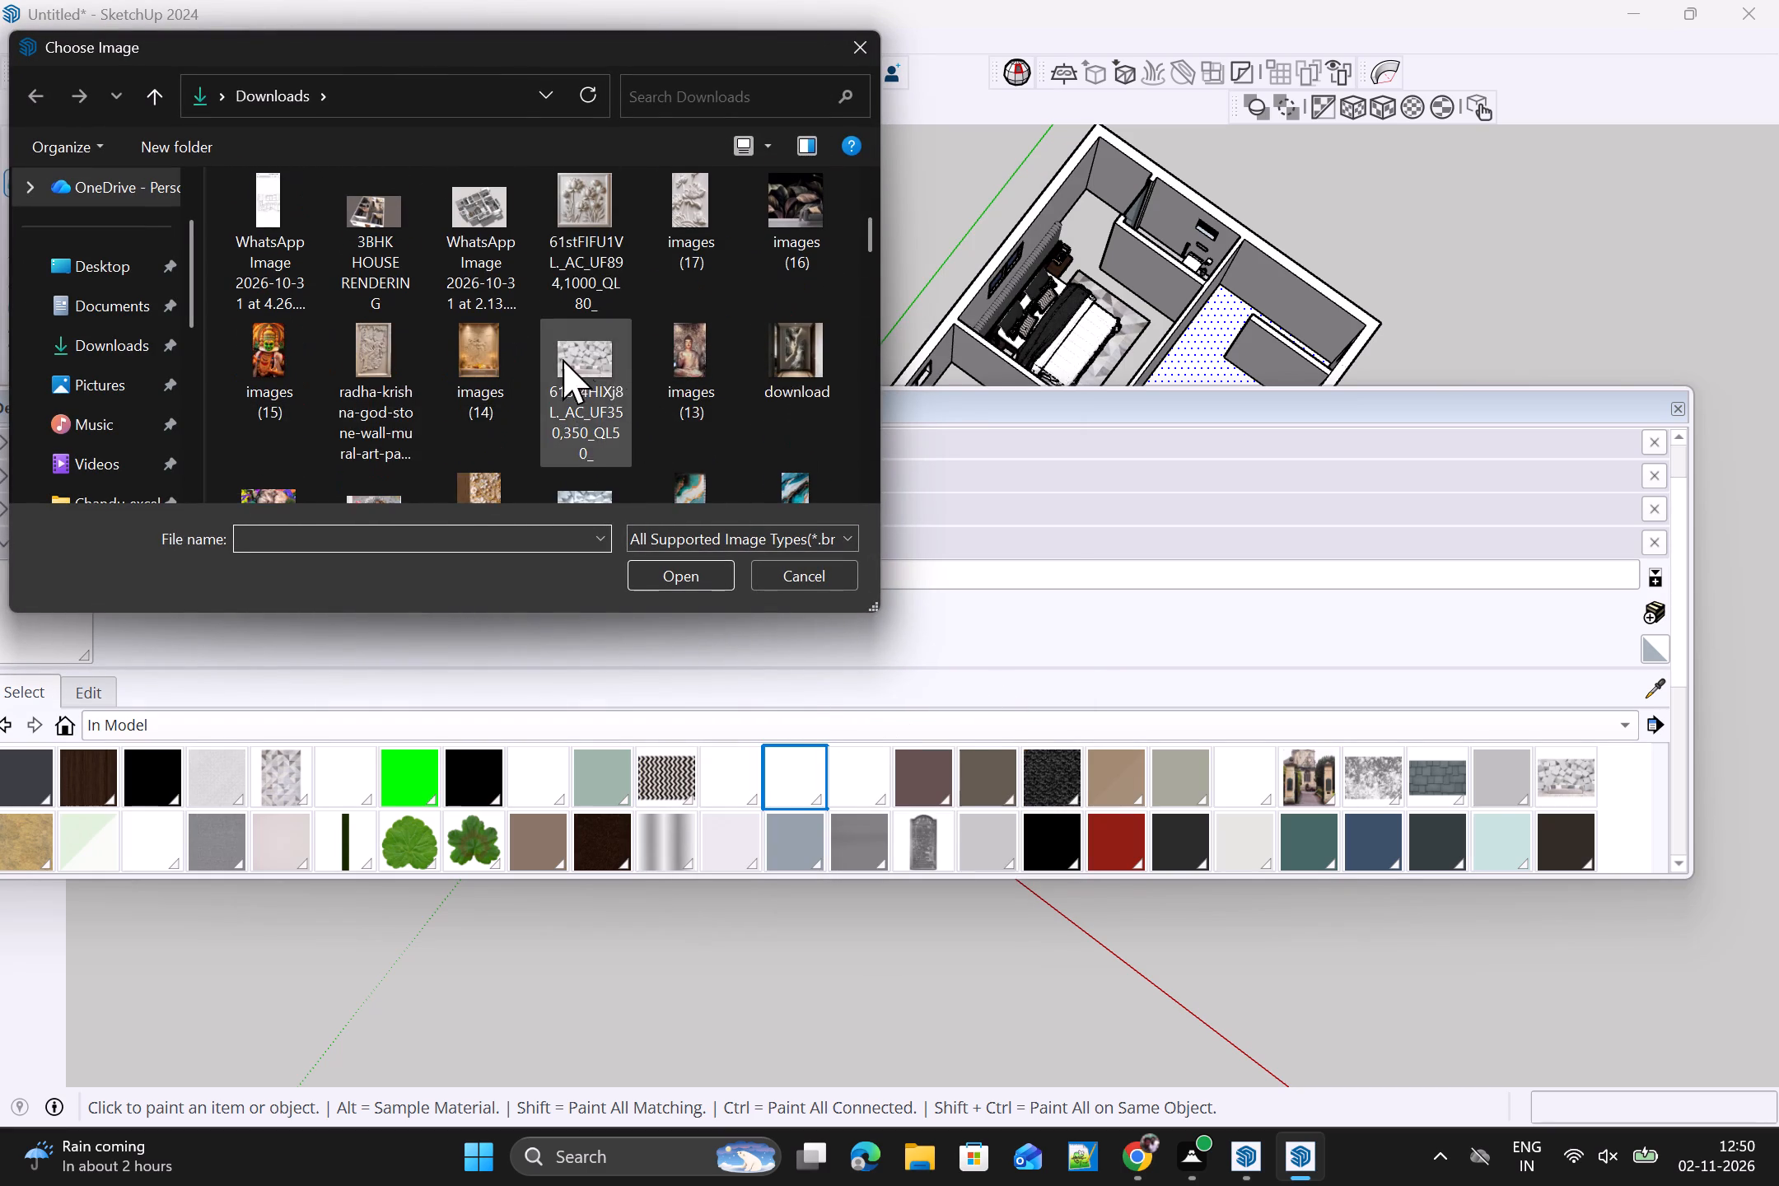
scroll(571, 367, down, 1)
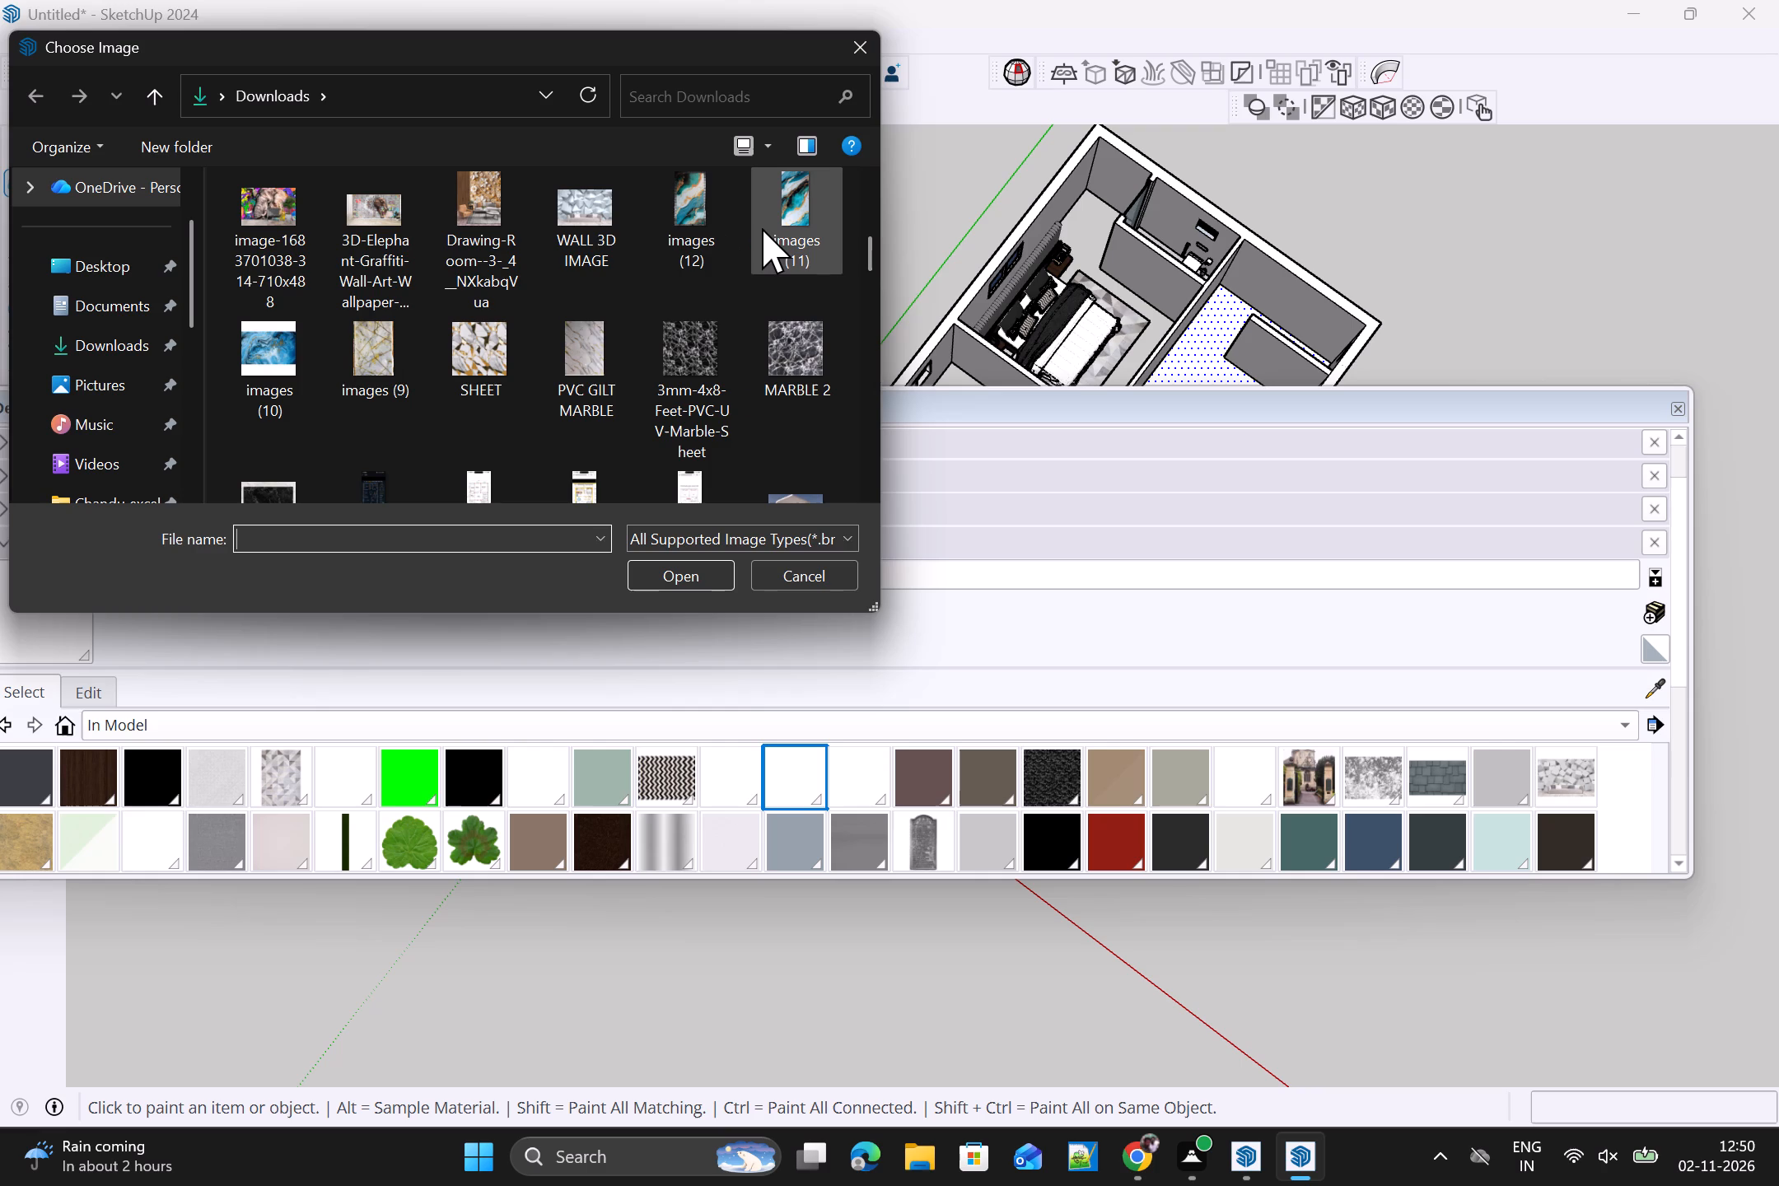
click(782, 214)
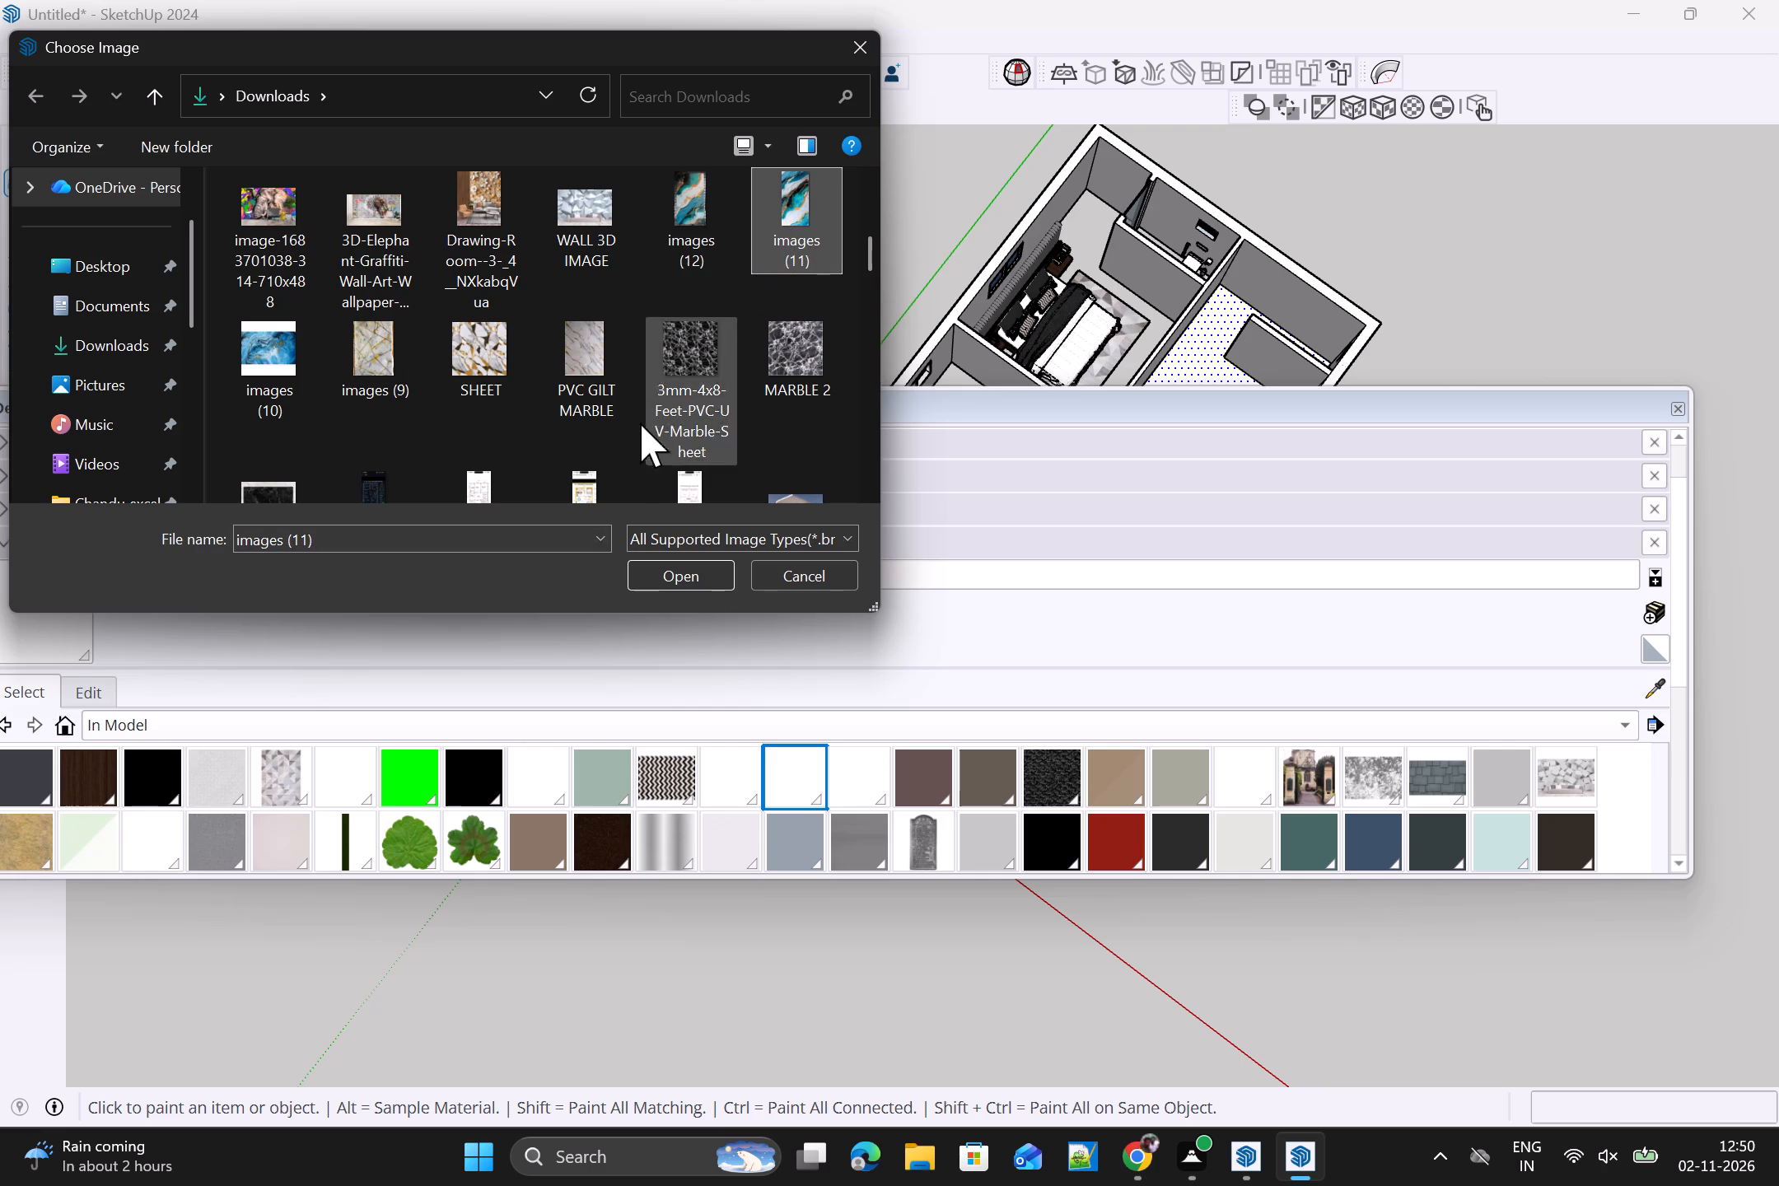
click(698, 571)
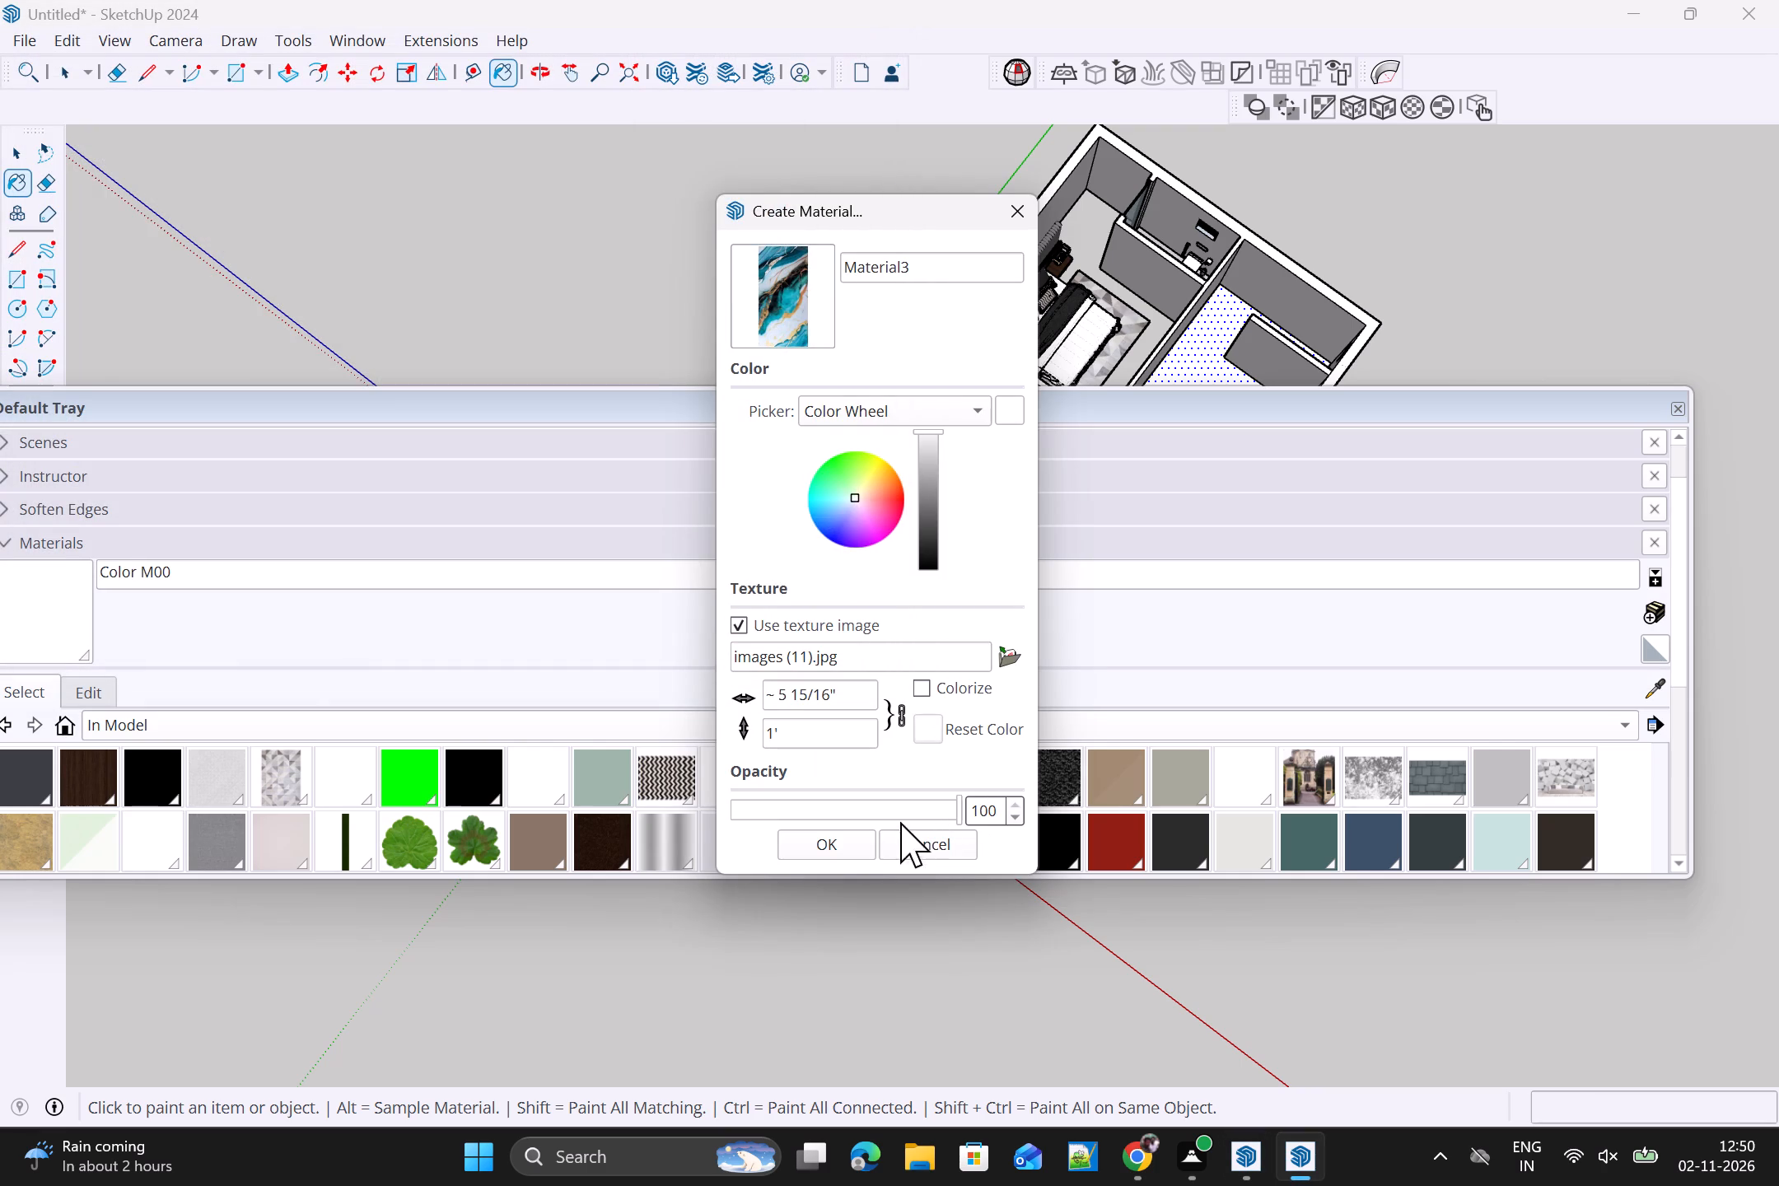
click(834, 838)
Paint the two selected room floors with Material3 and remap the texture so the marble pattern spreads across each whole floor.
drag(1305, 397, 1293, 758)
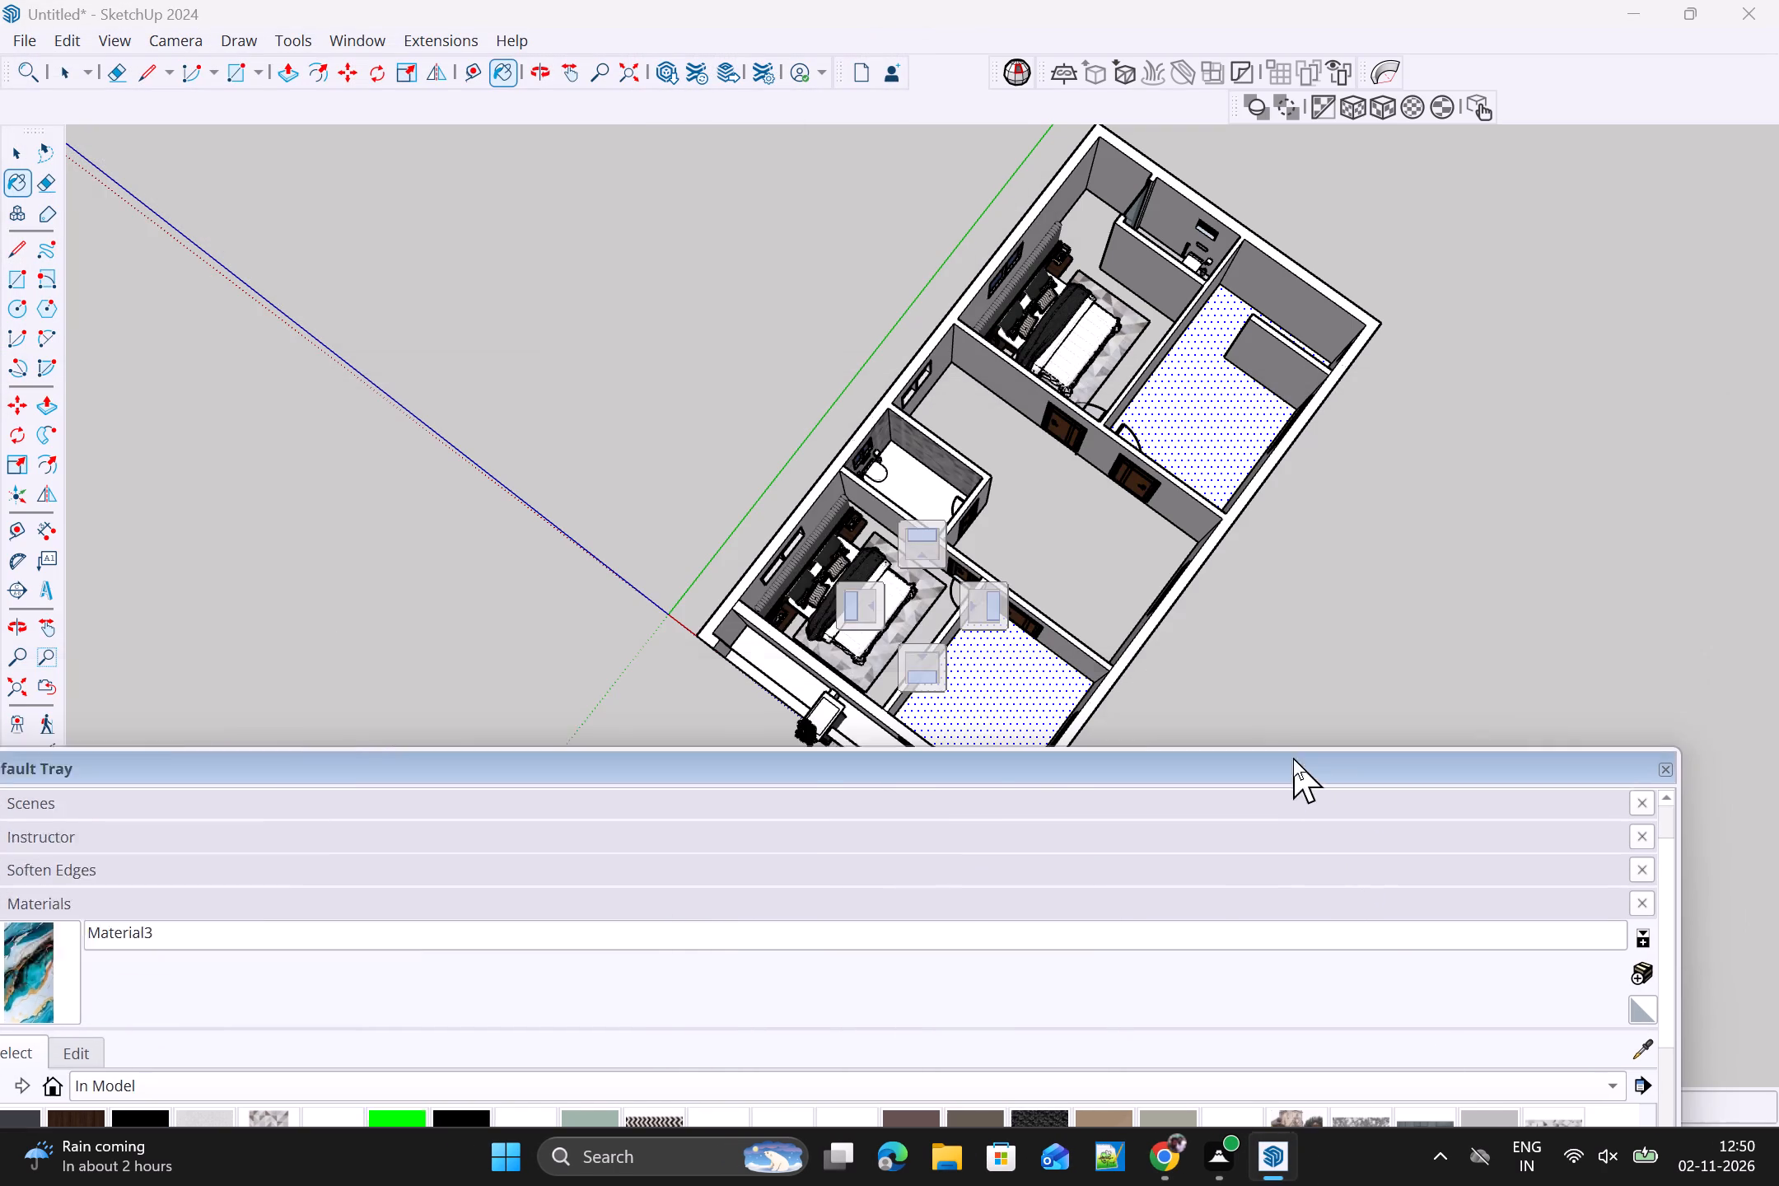
drag(1293, 758, 1272, 878)
click(1189, 446)
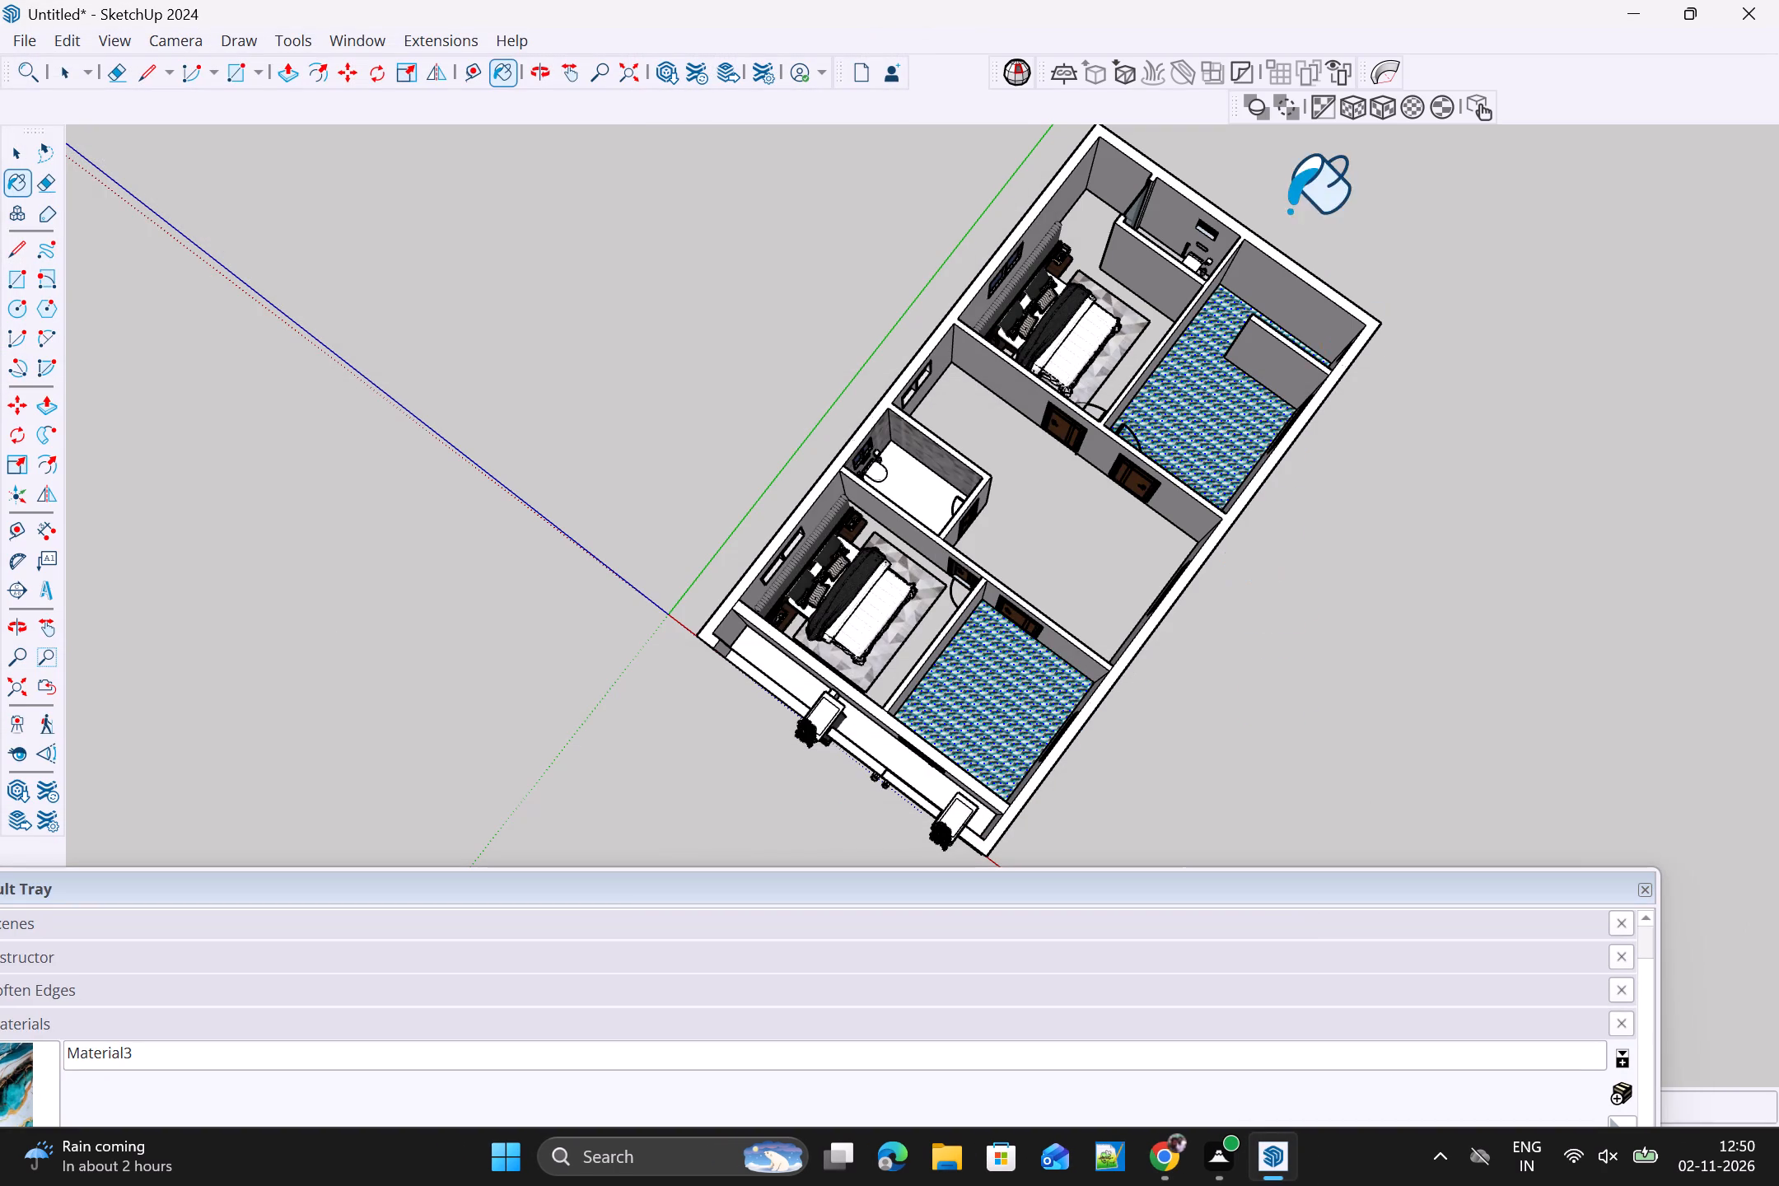
key(space)
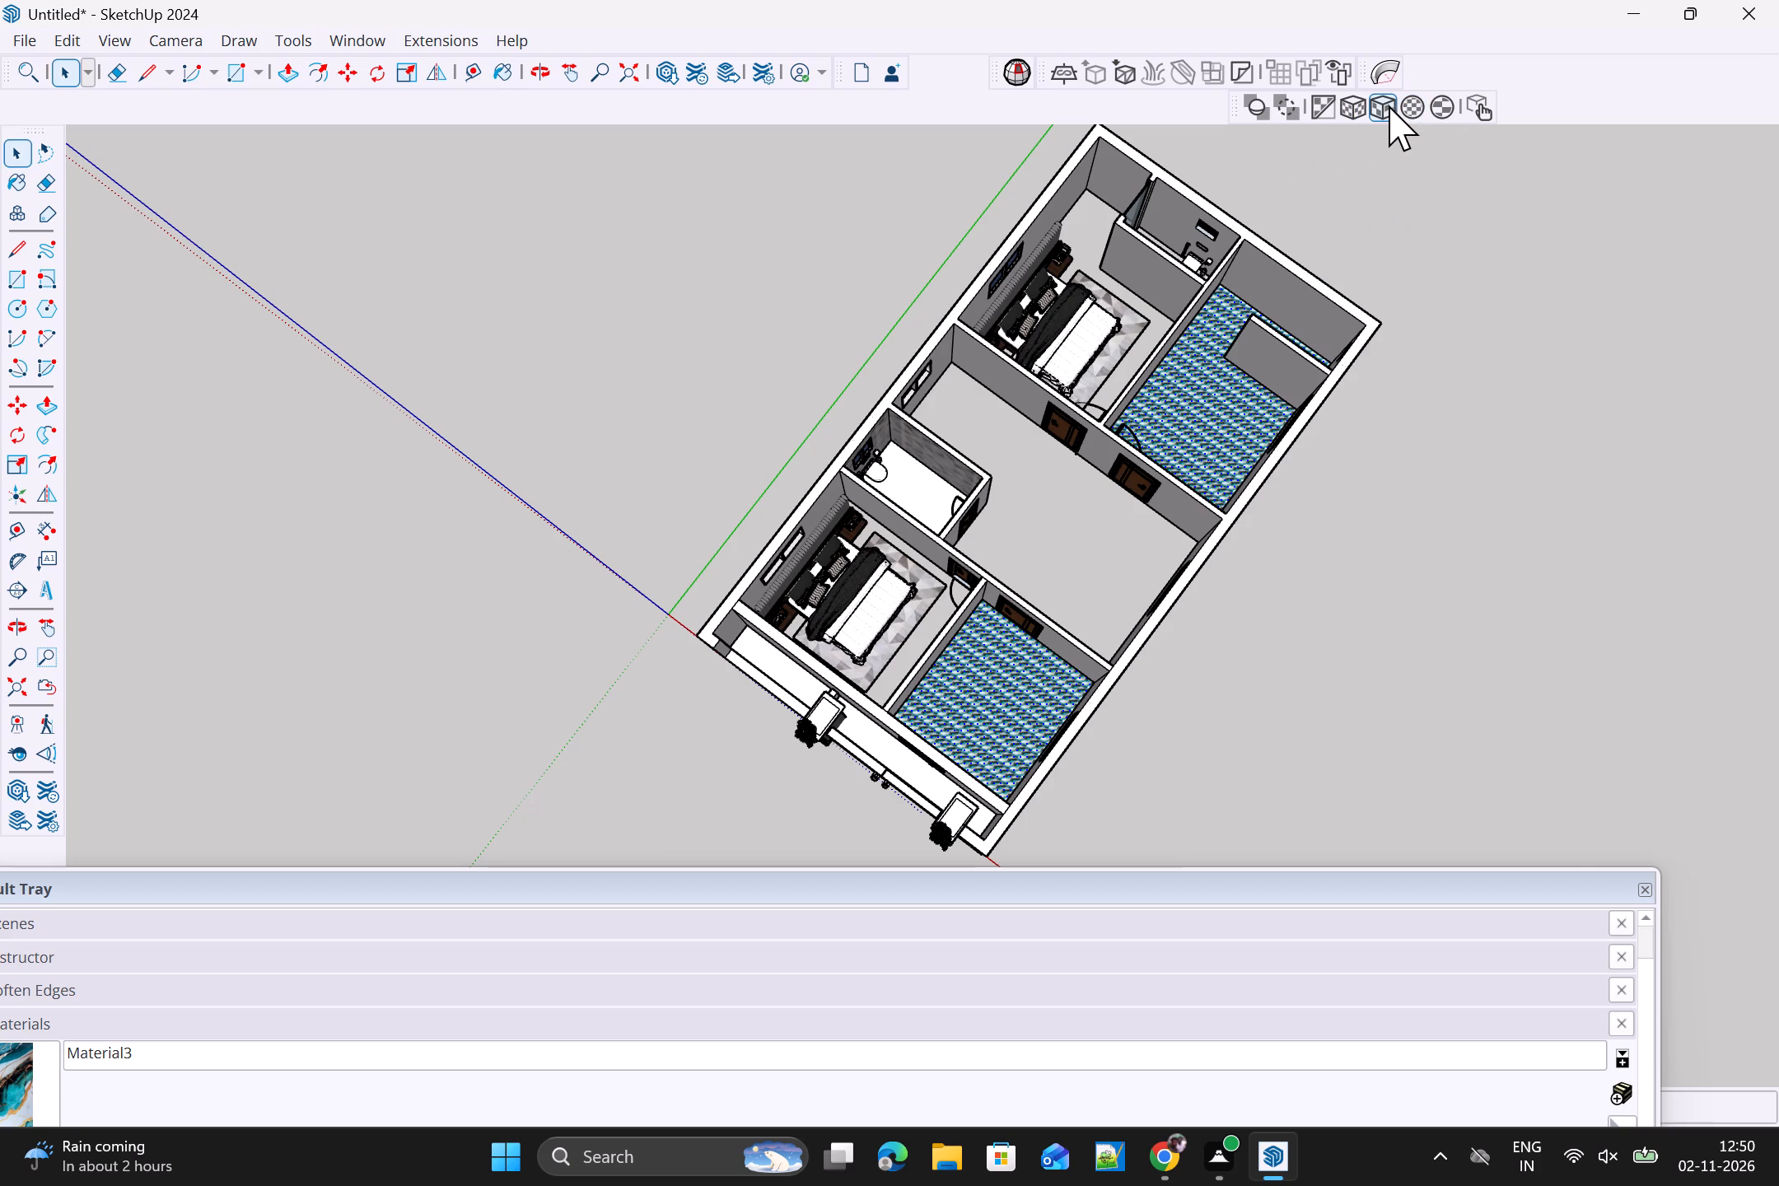
click(1389, 105)
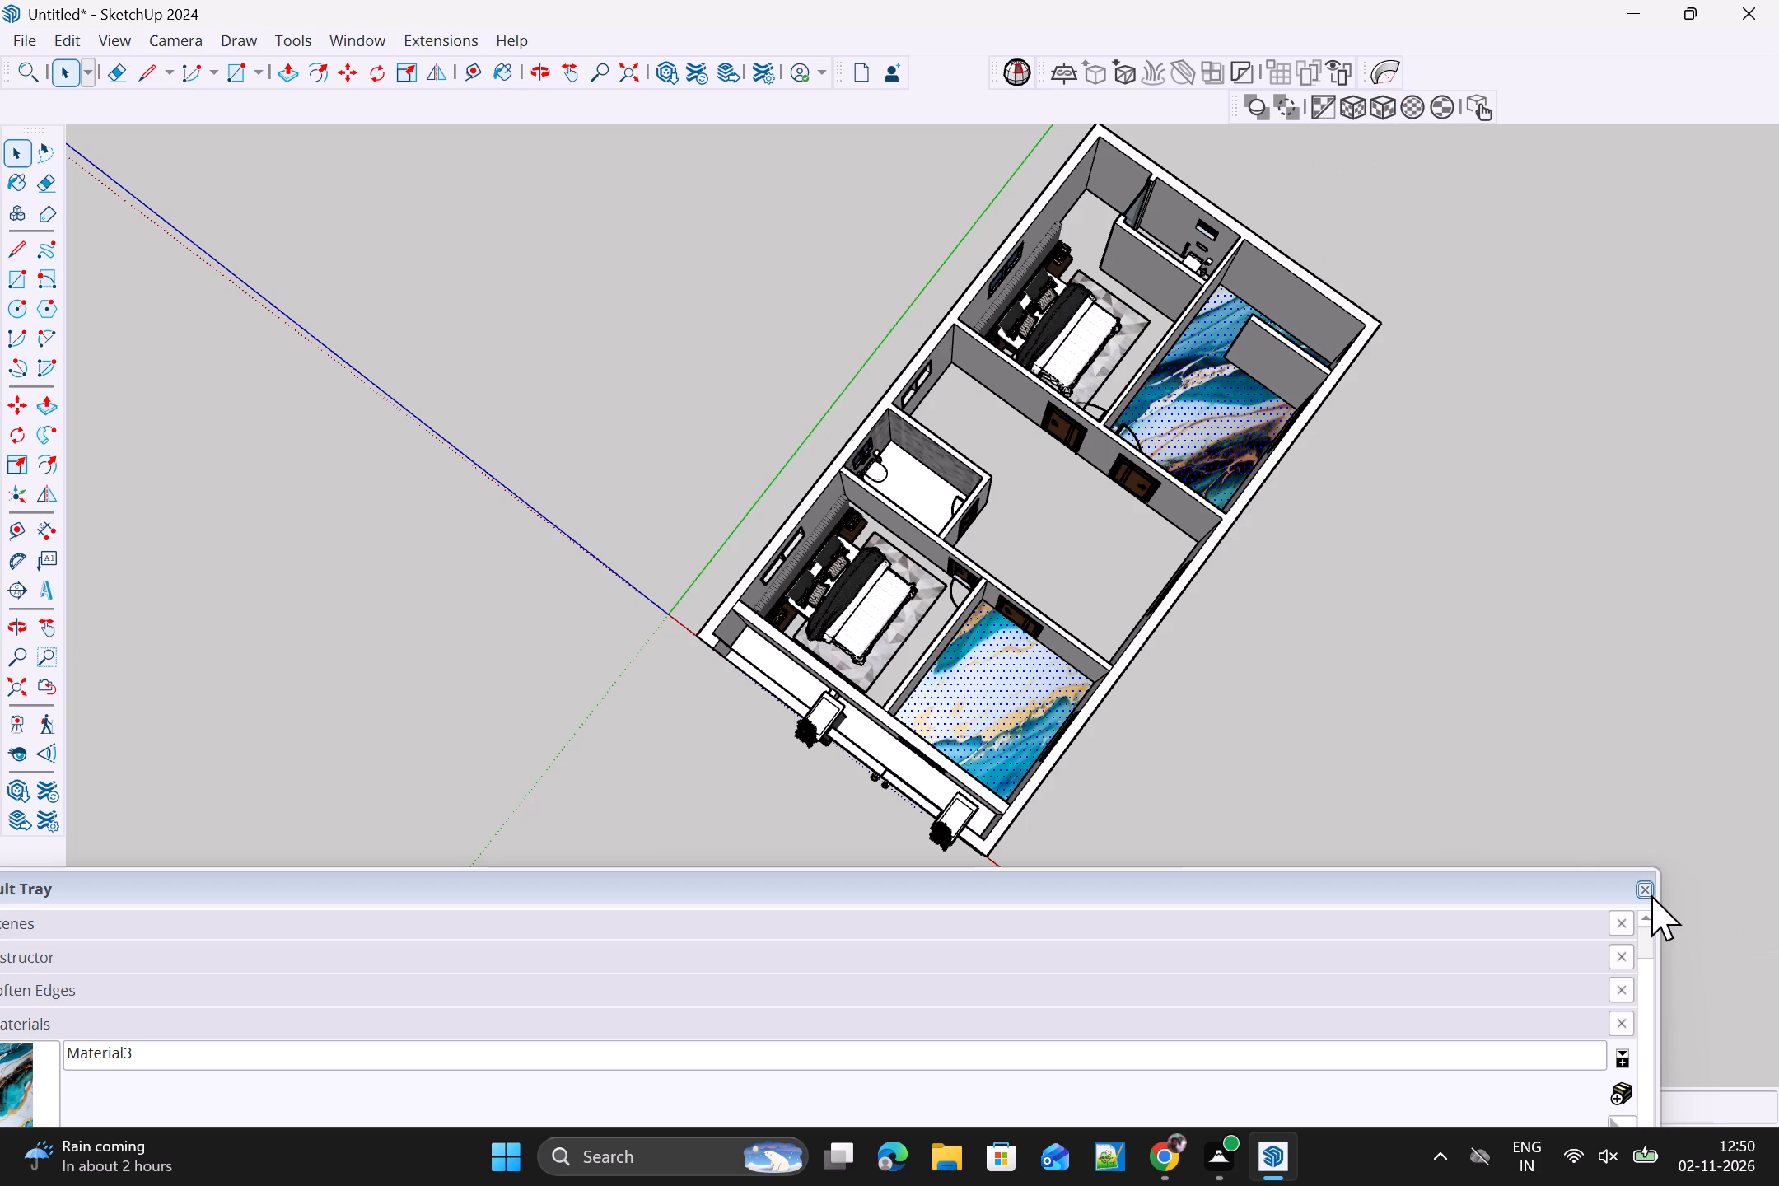
click(1648, 891)
click(1454, 721)
Examine the newly textured marble floors and the remaining rooms from several angles above the house.
scroll(1262, 740, up, 1)
middle_drag(1263, 740, 1362, 583)
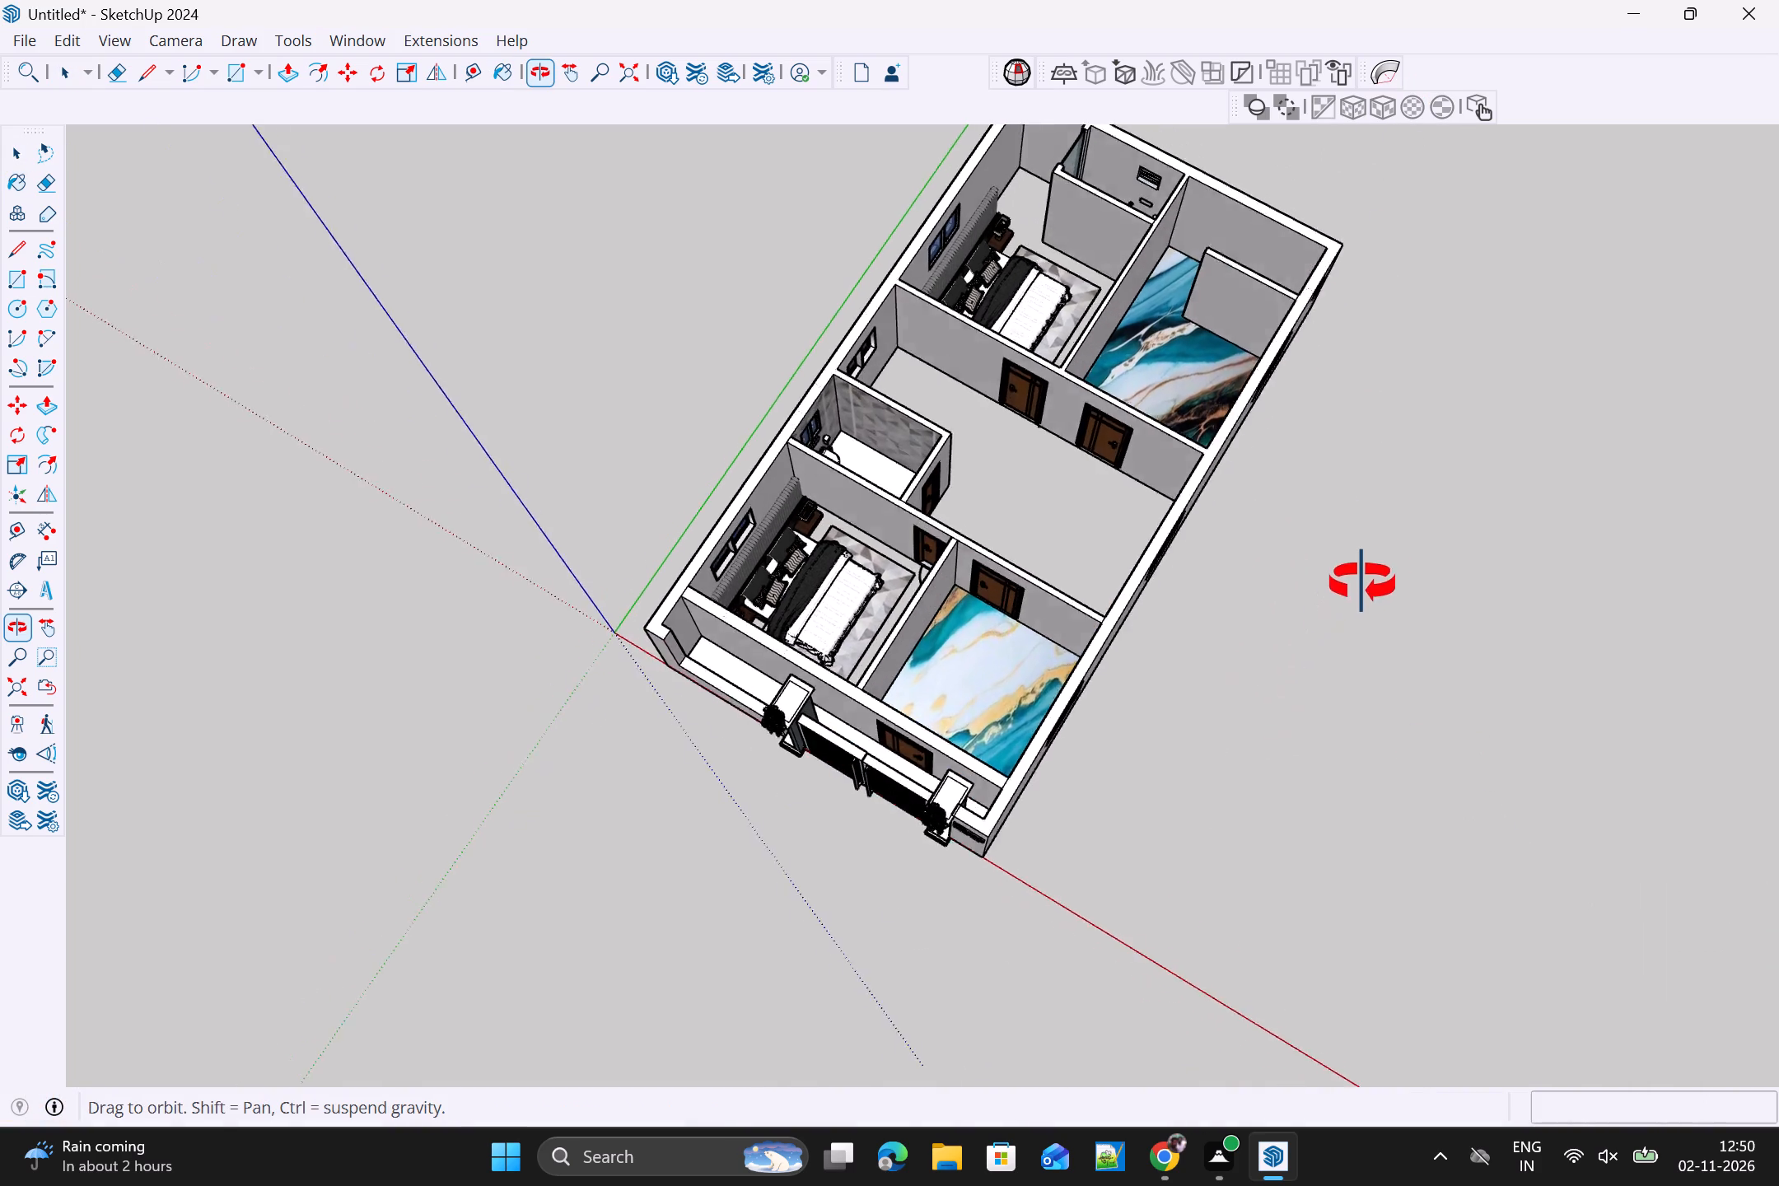
middle_drag(1362, 583, 731, 645)
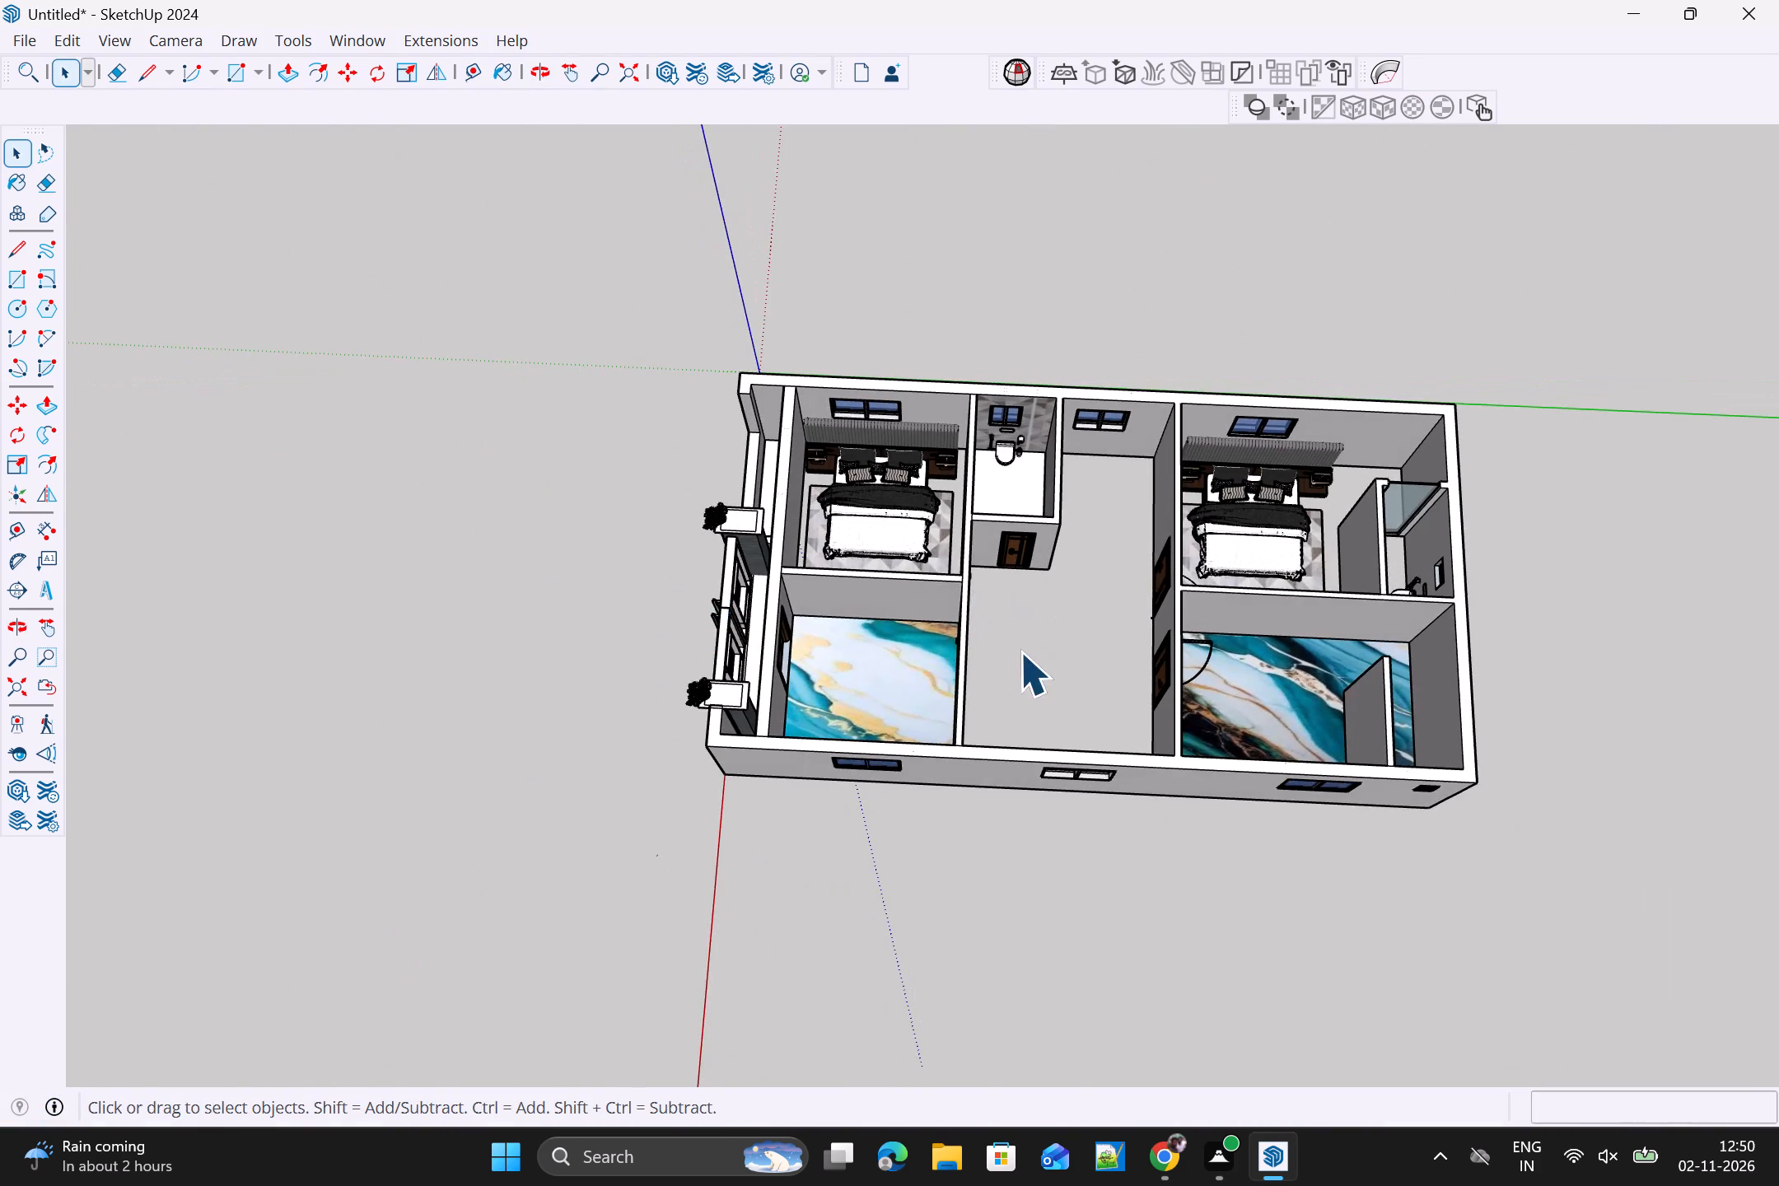
scroll(1014, 653, up, 3)
middle_drag(1036, 669, 270, 878)
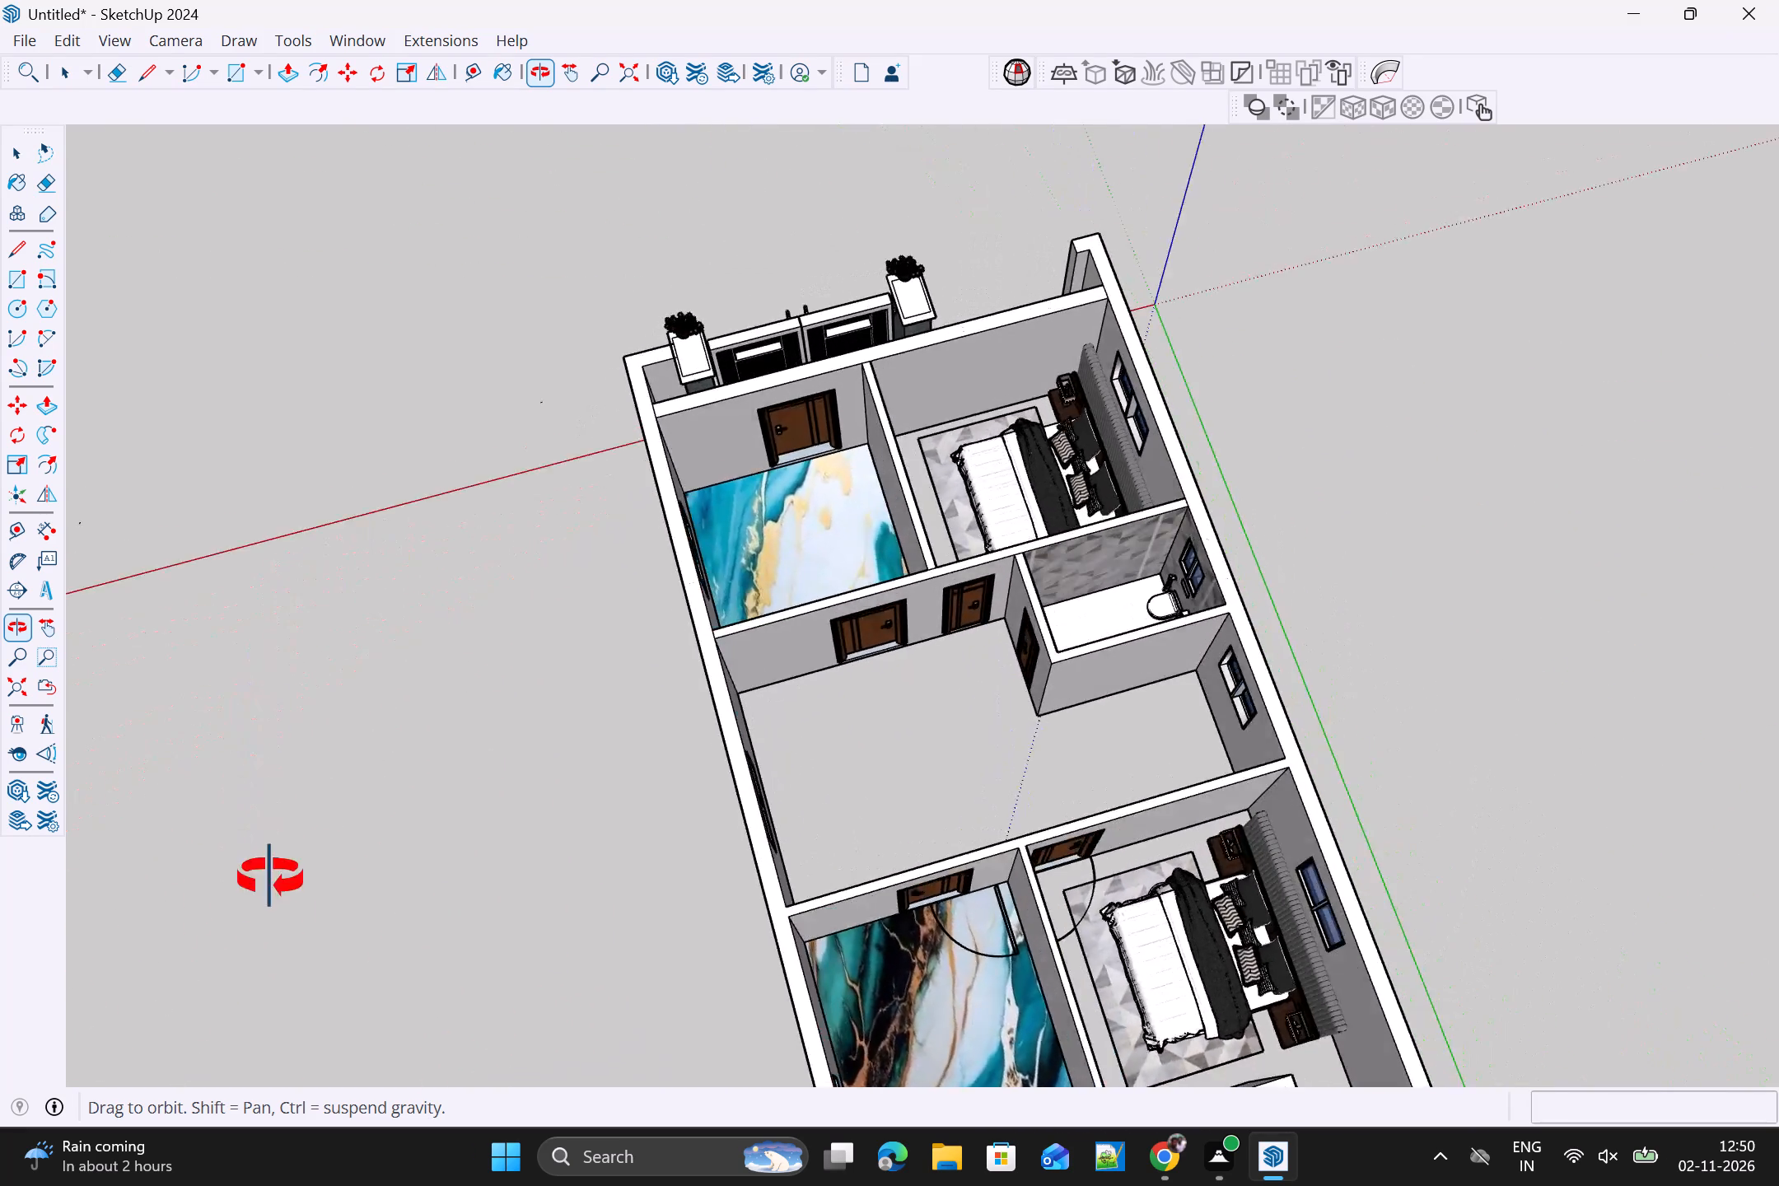
middle_drag(270, 878, 1095, 478)
scroll(381, 974, up, 1)
scroll(1095, 478, down, 1)
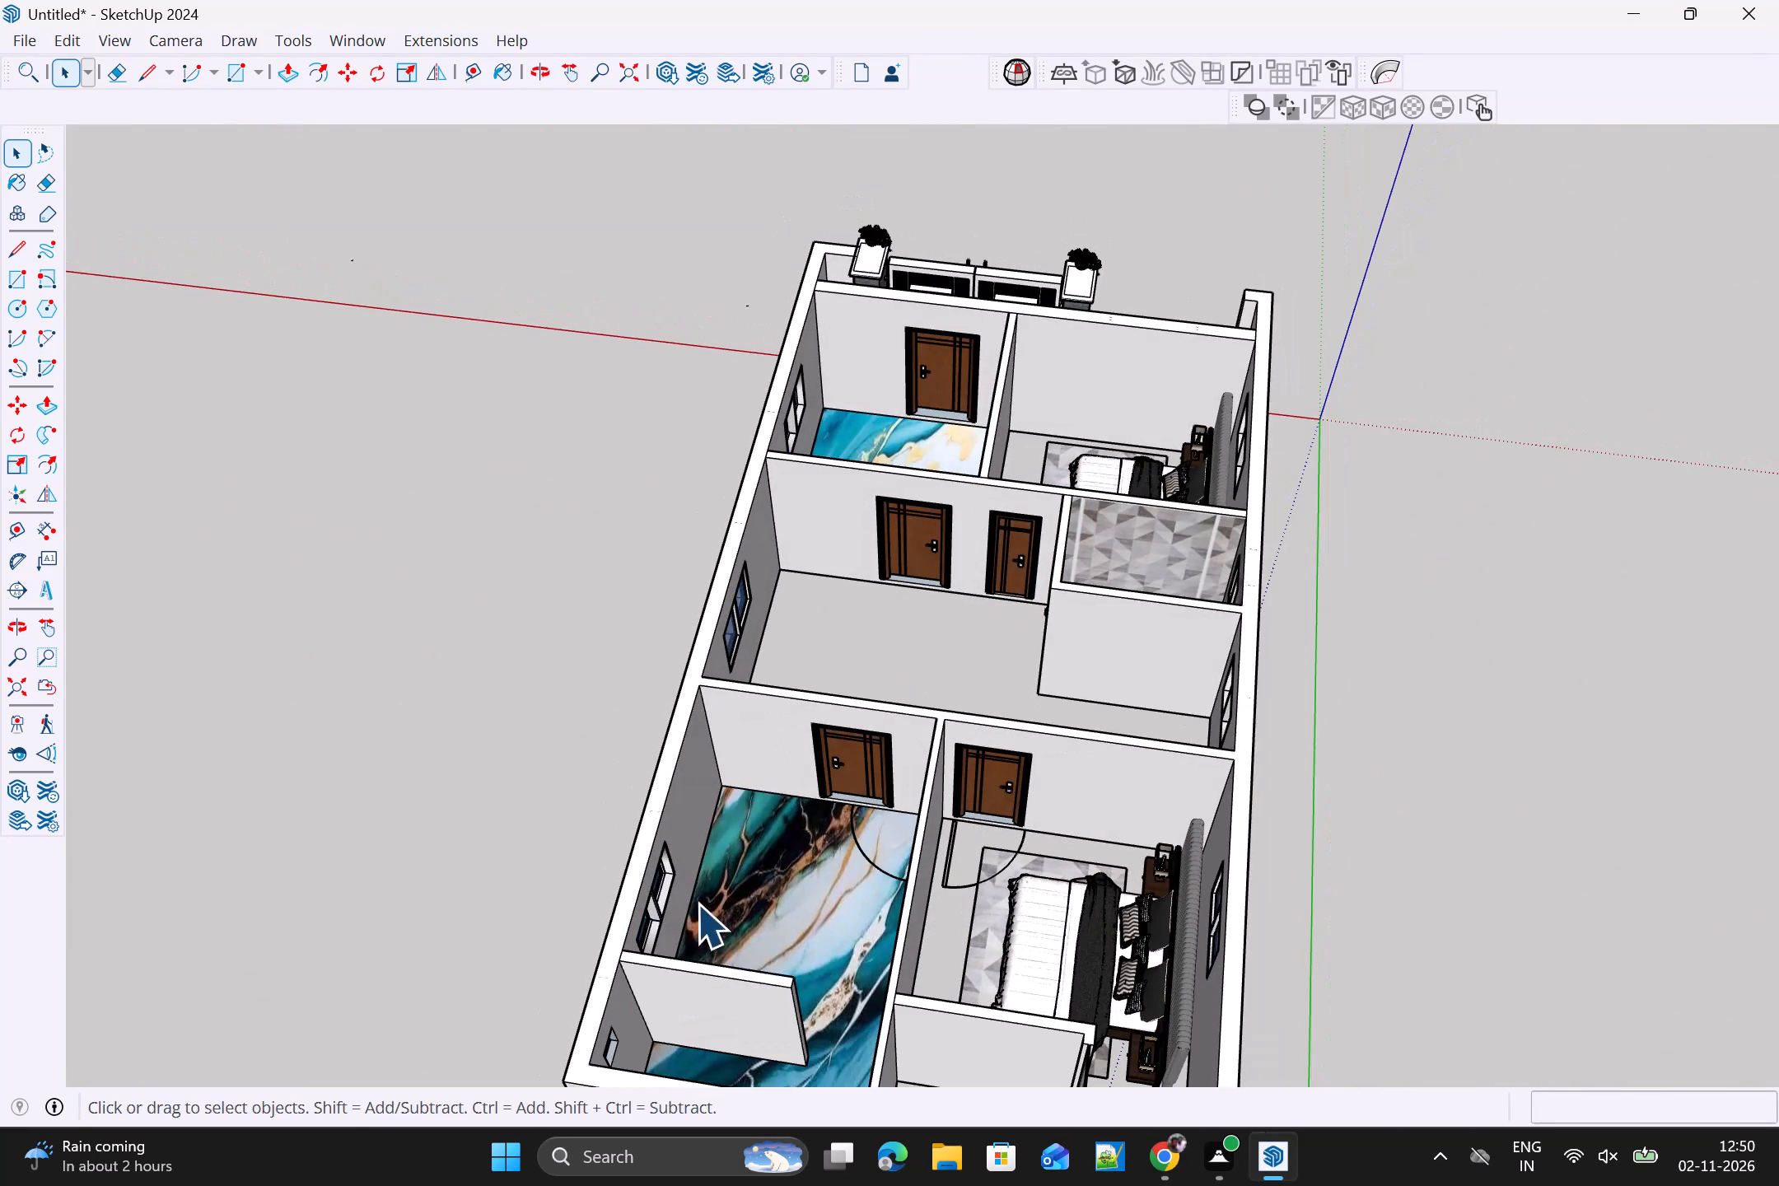
middle_drag(902, 948, 1508, 1021)
scroll(1321, 843, up, 4)
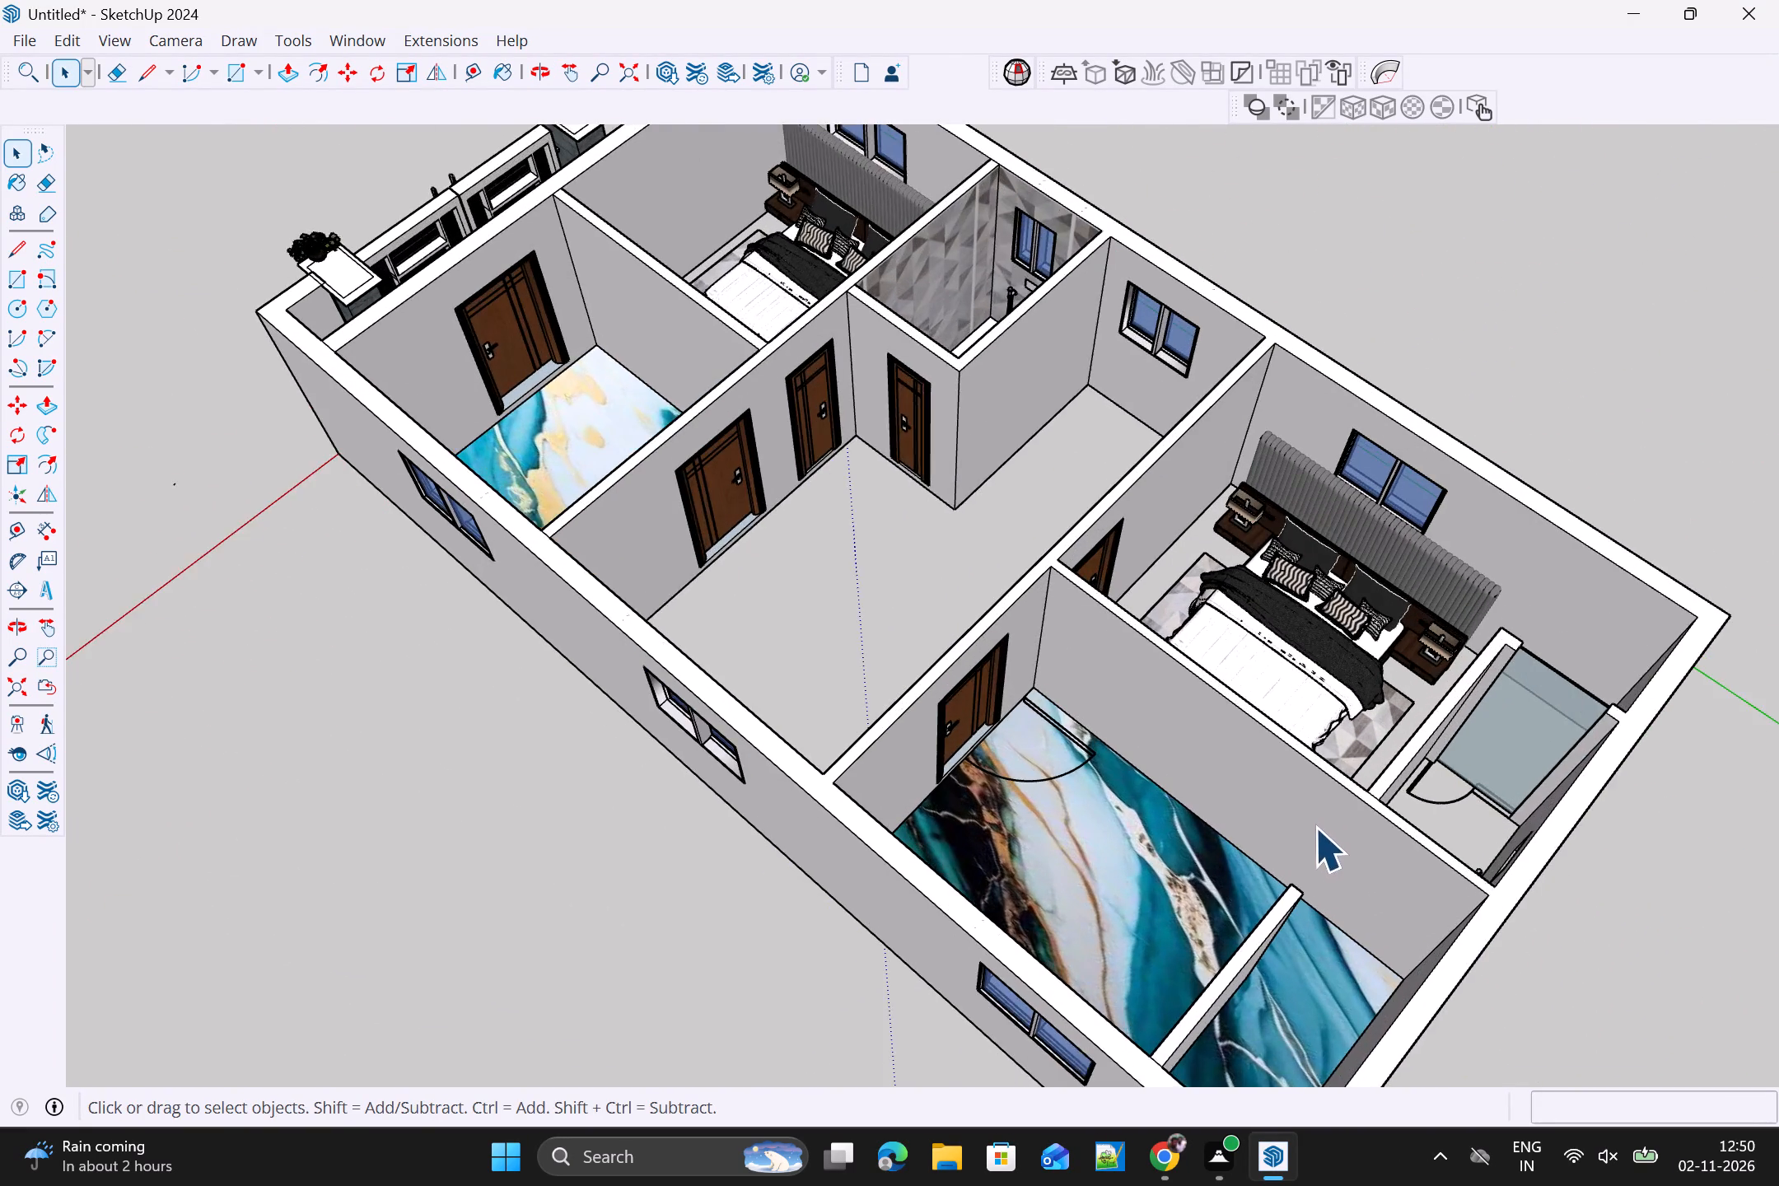
scroll(1314, 827, up, 1)
middle_drag(1290, 848, 1778, 1100)
scroll(605, 812, down, 4)
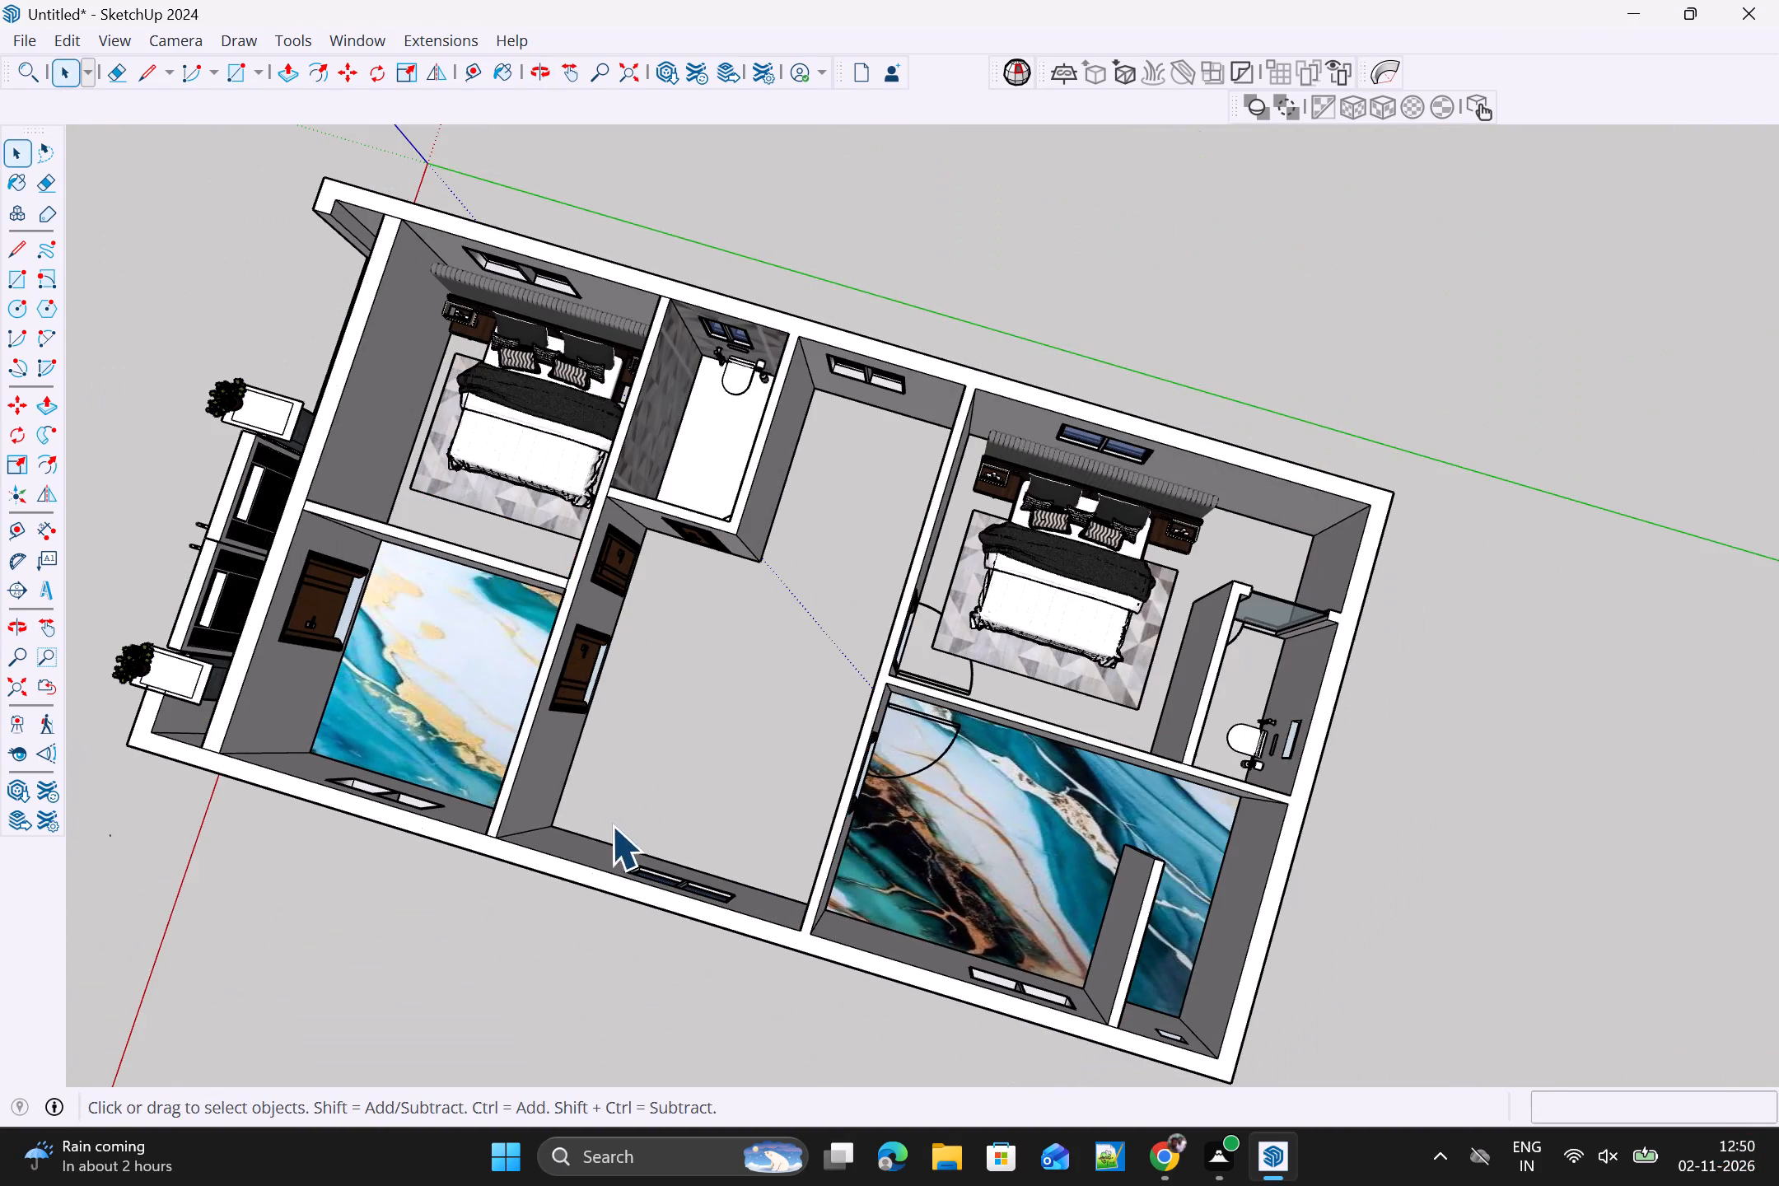
middle_drag(629, 866, 1207, 680)
middle_drag(955, 884, 1550, 588)
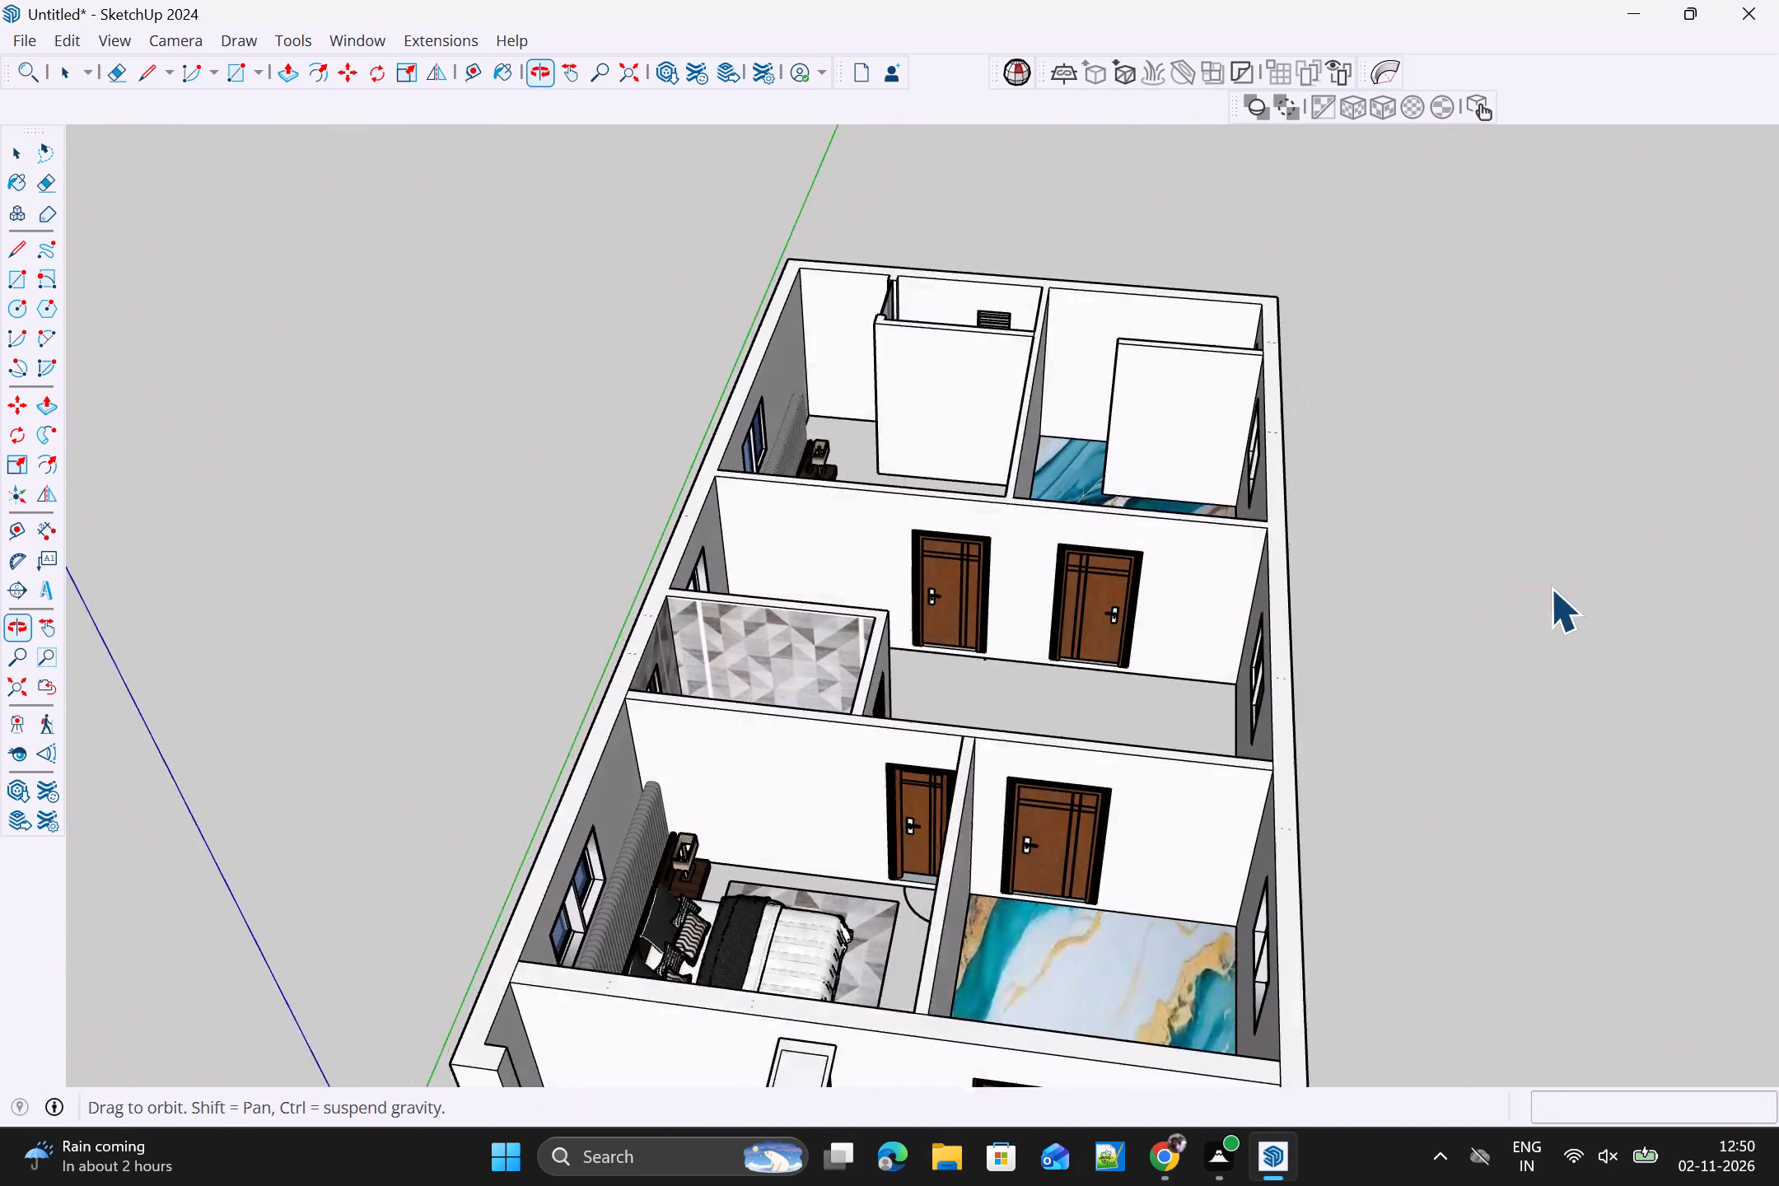
middle_drag(1550, 588, 1549, 591)
scroll(1217, 745, down, 2)
scroll(1095, 871, down, 2)
middle_drag(1006, 910, 1033, 1167)
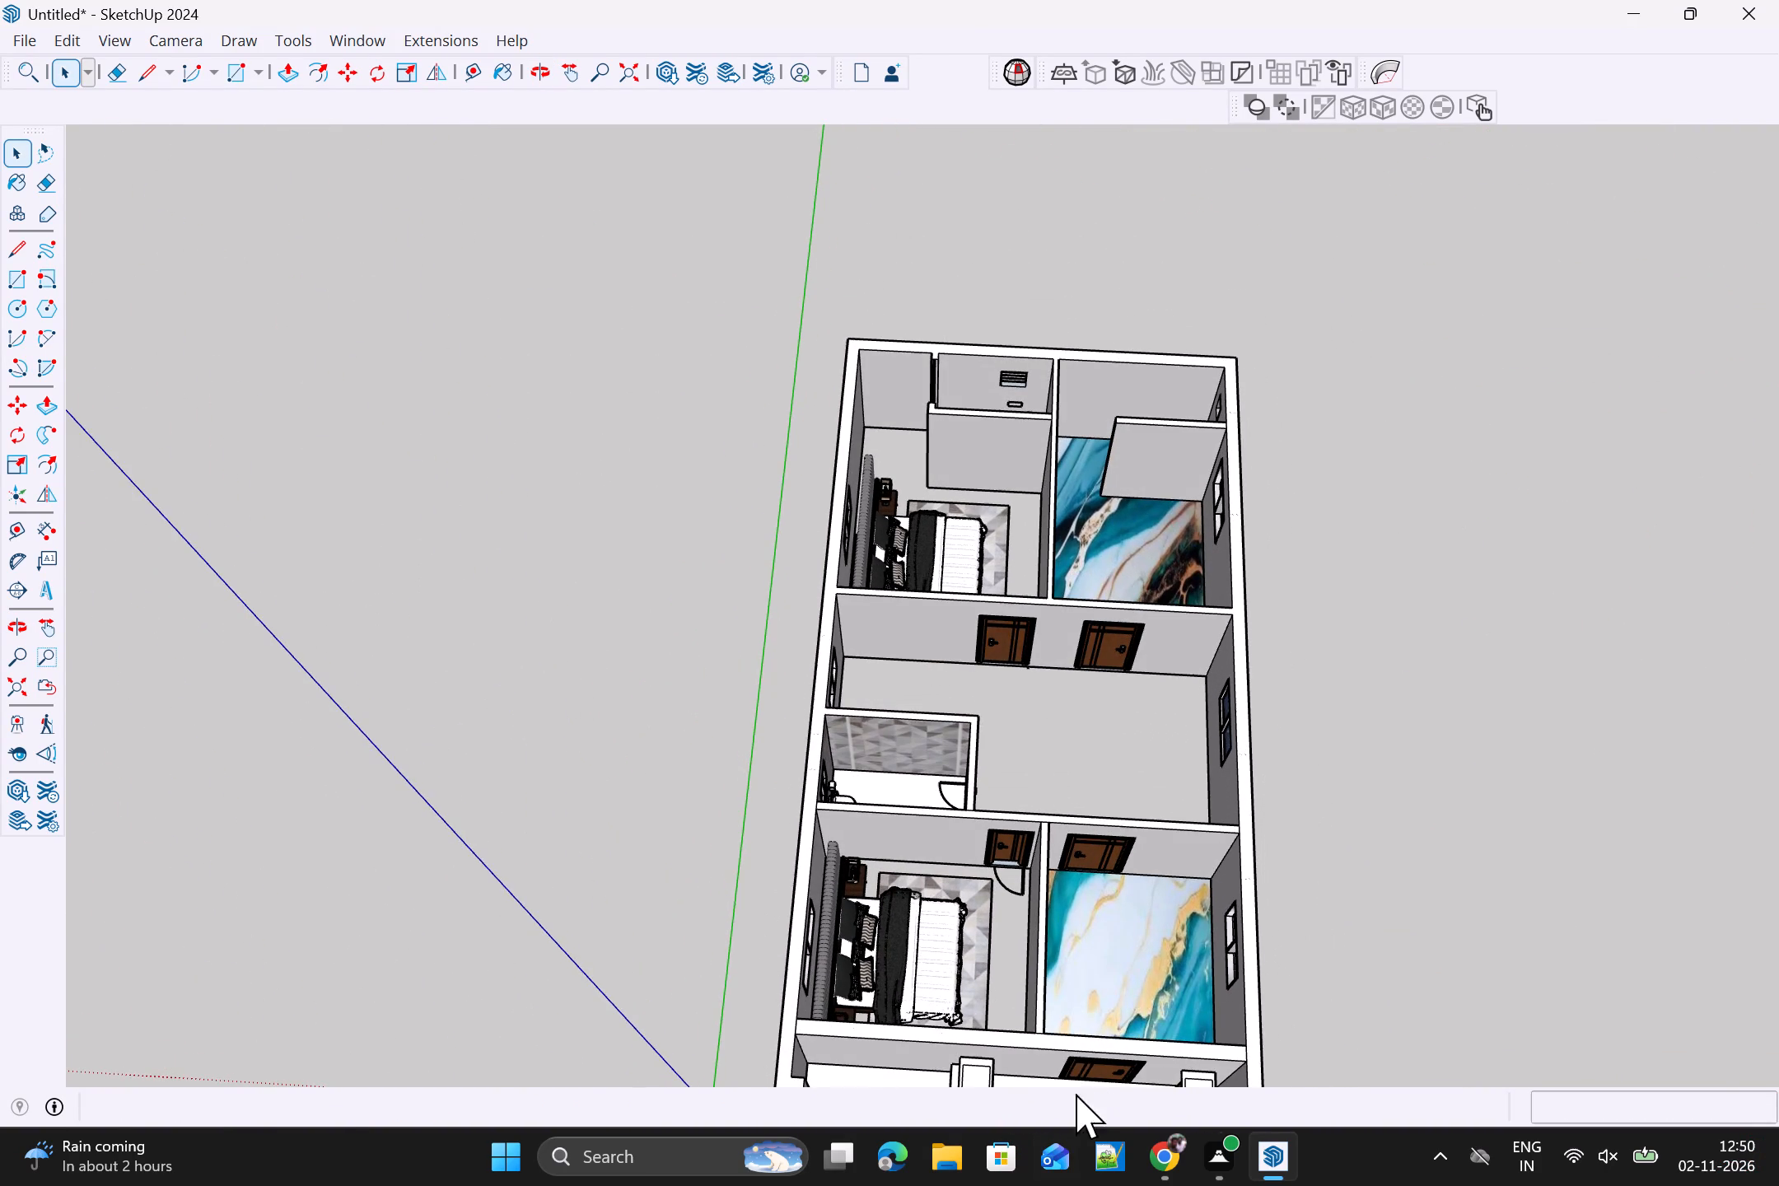
Delete the short stray edge on the hall side, at the wall base between the two rear room doors.
scroll(1067, 1068, up, 2)
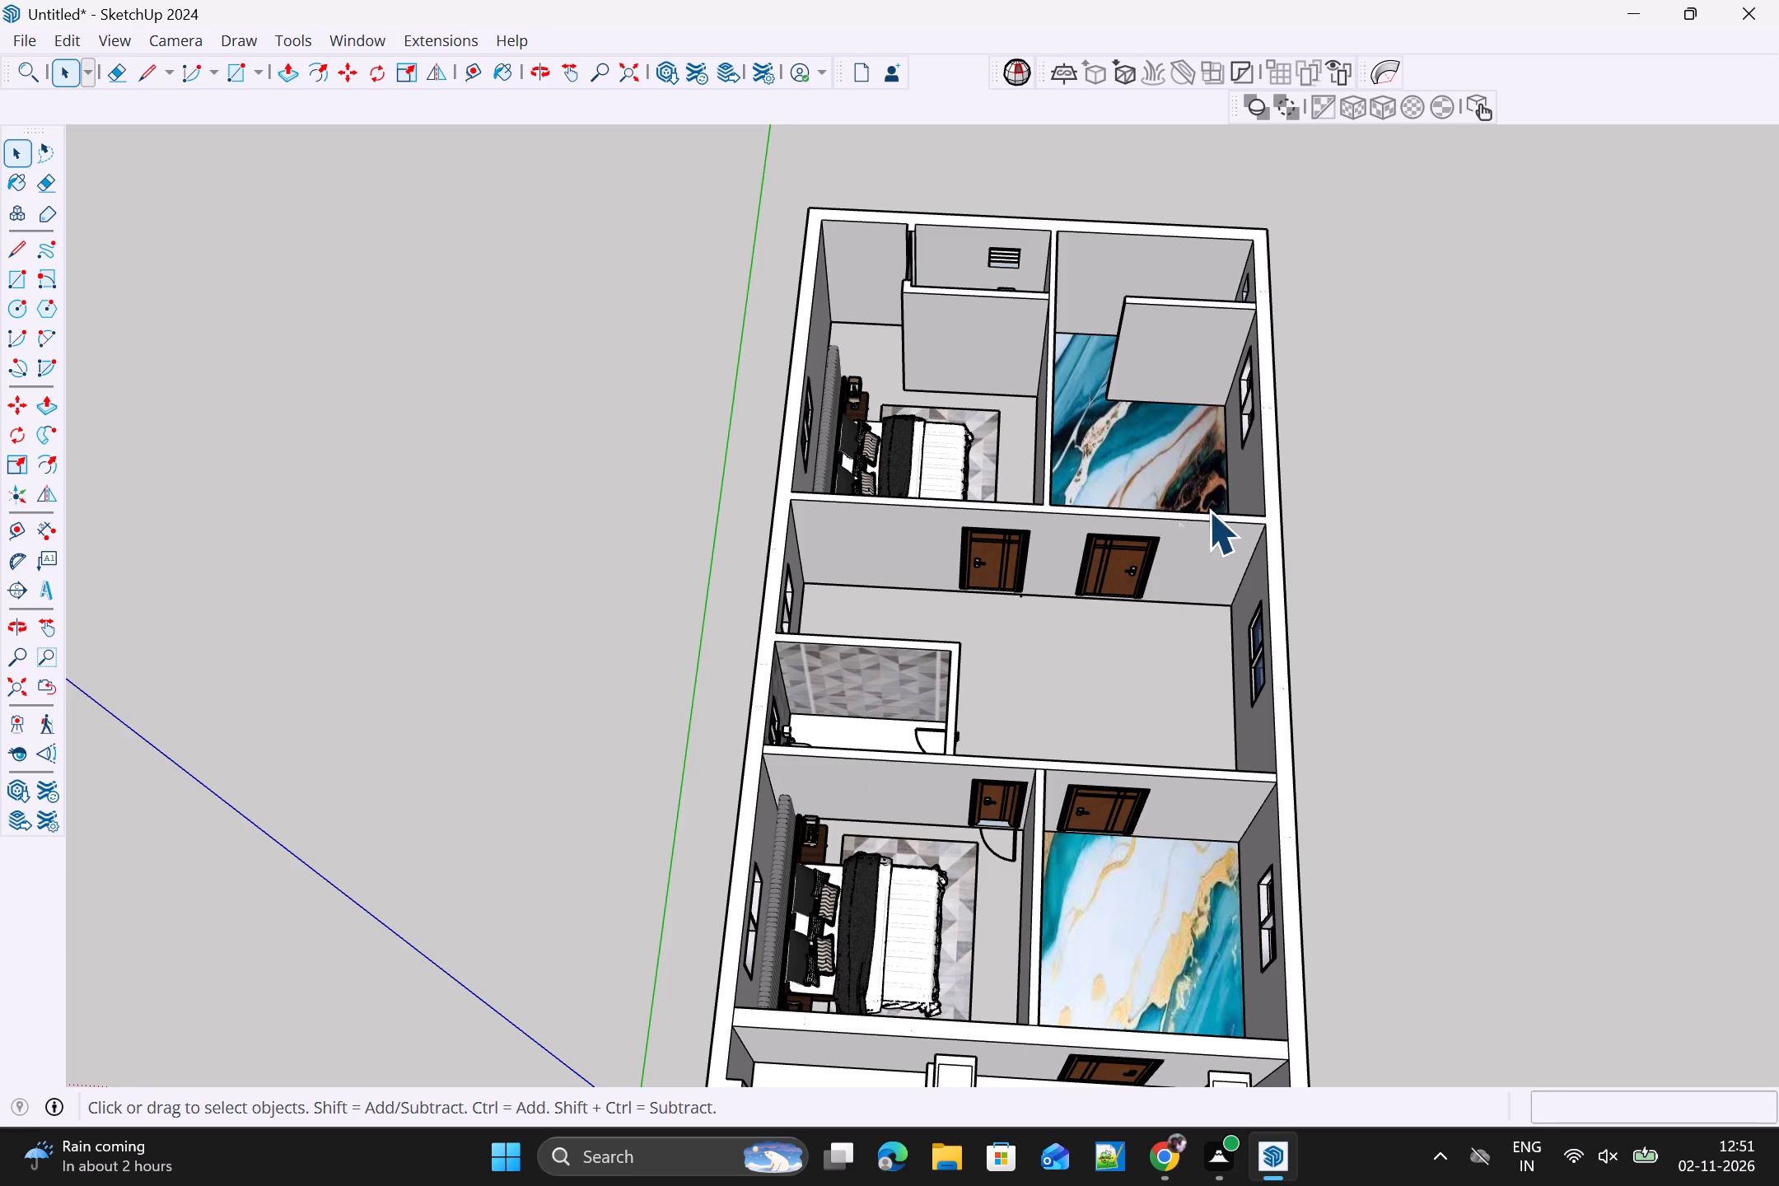
scroll(1160, 535, up, 4)
scroll(1042, 763, up, 5)
scroll(927, 669, up, 5)
scroll(902, 541, up, 5)
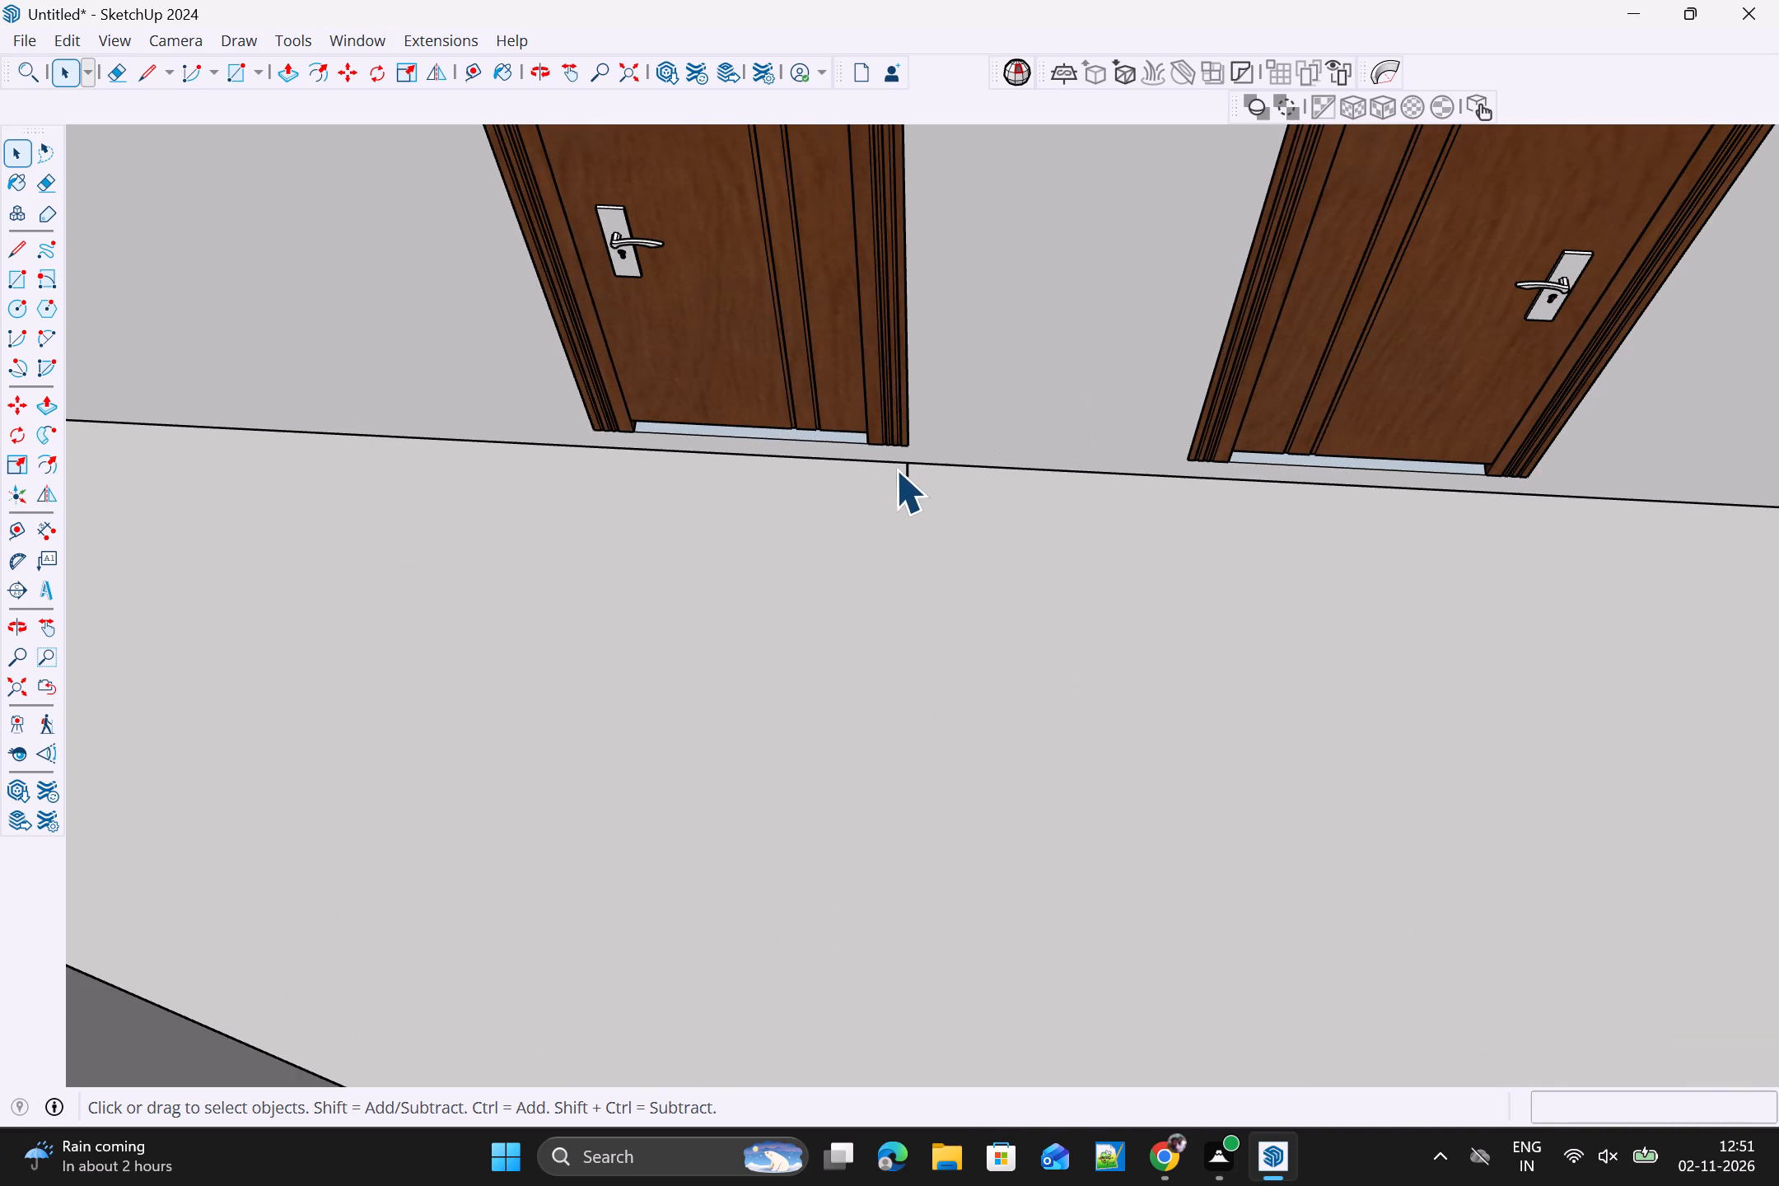
click(908, 474)
key(Delete)
Examine the hall from above and check whether it has a selectable floor face.
scroll(931, 492, down, 11)
scroll(1054, 580, down, 4)
middle_drag(1296, 677, 906, 973)
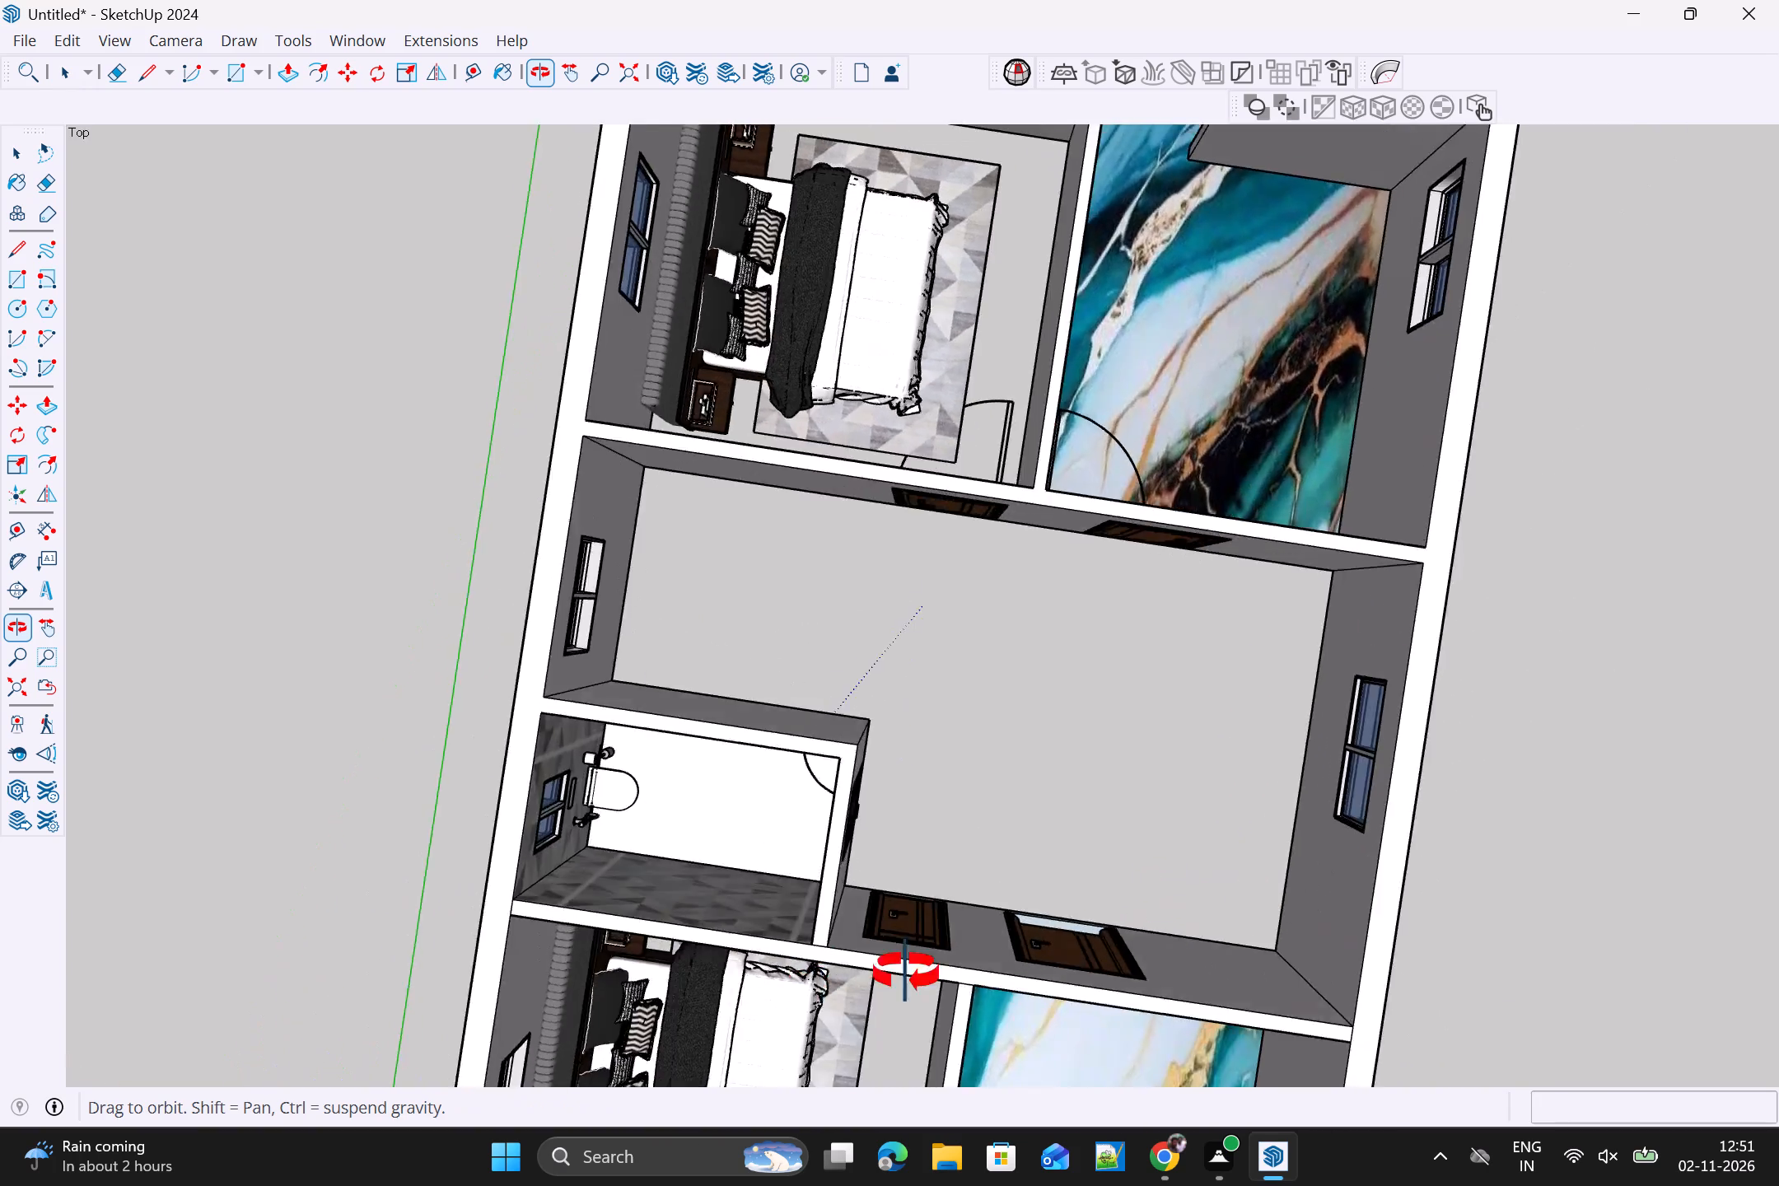
middle_drag(906, 973, 978, 682)
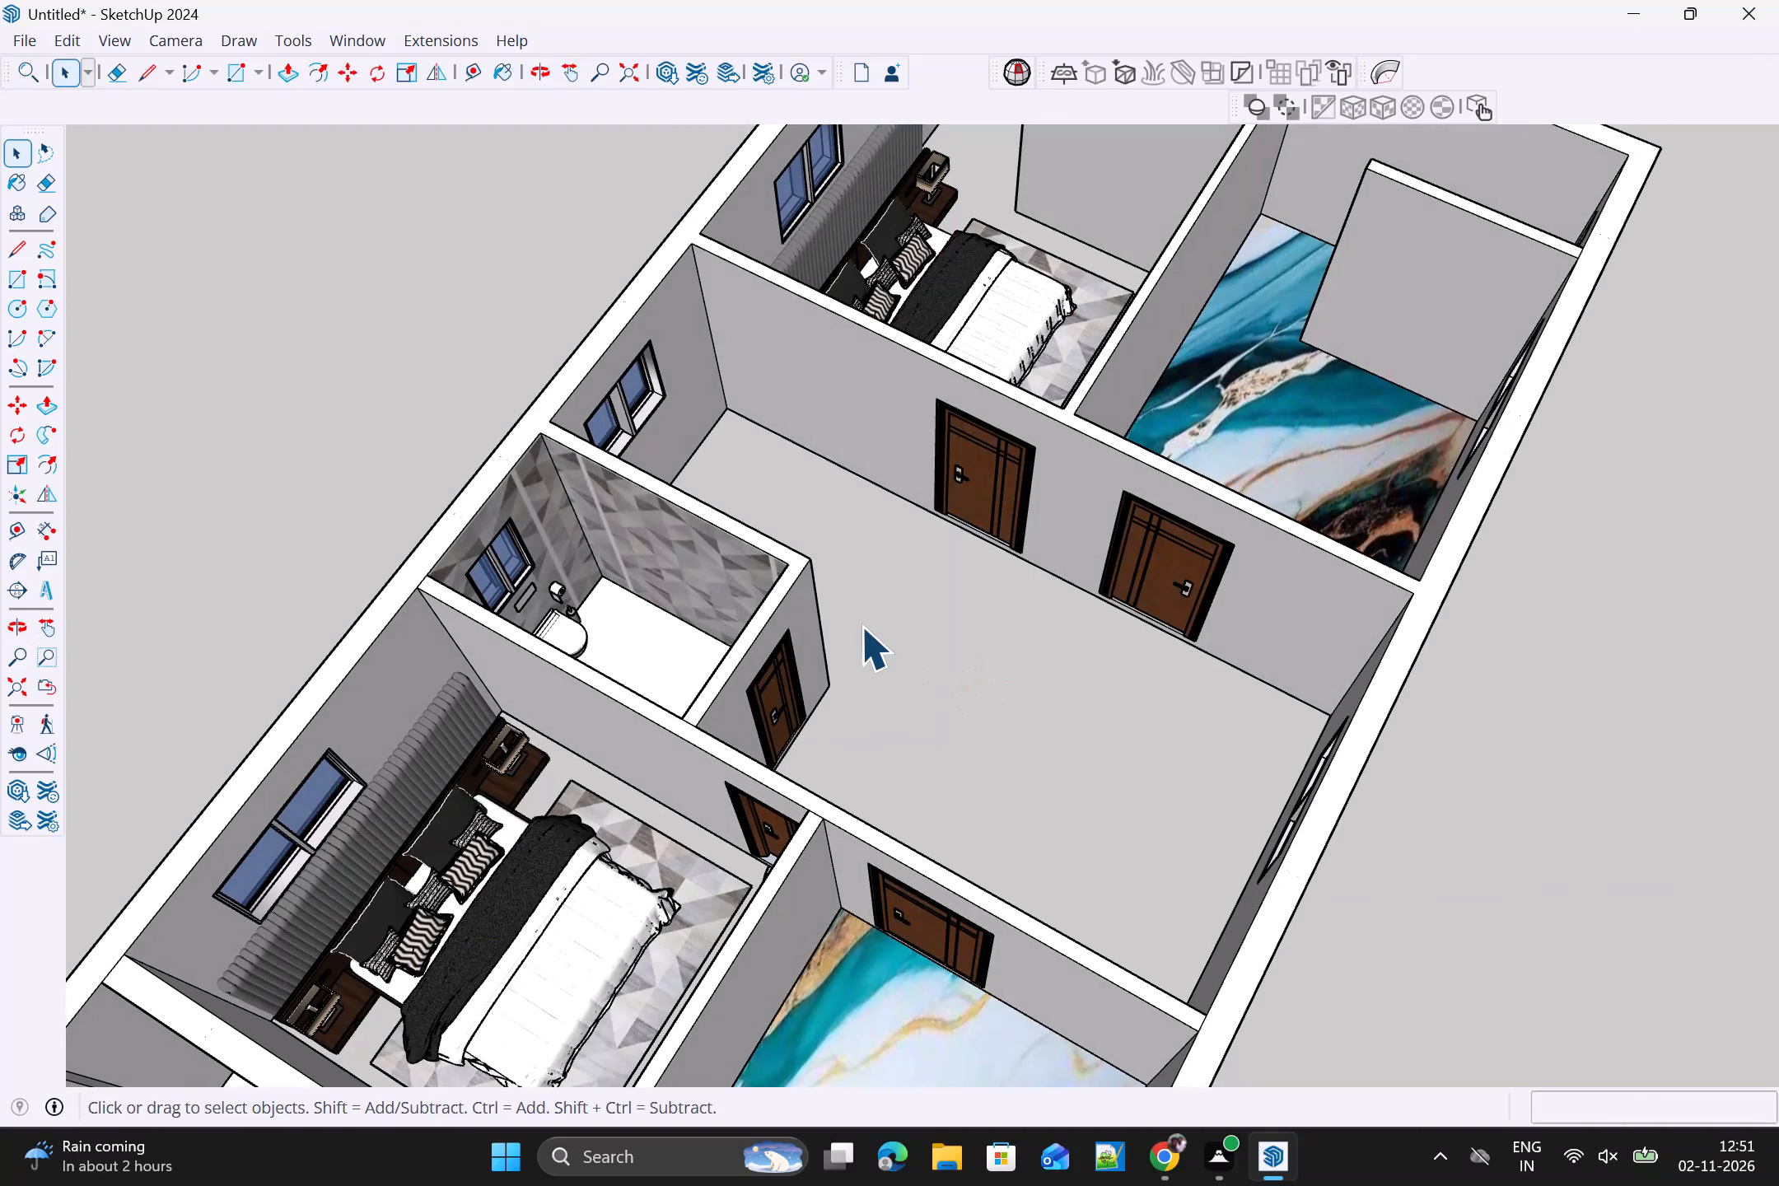
click(938, 627)
double_click(930, 625)
Paint the small toilet's floor with the existing black-and-white zigzag material and remap its texture to a larger pattern.
scroll(935, 628, down, 2)
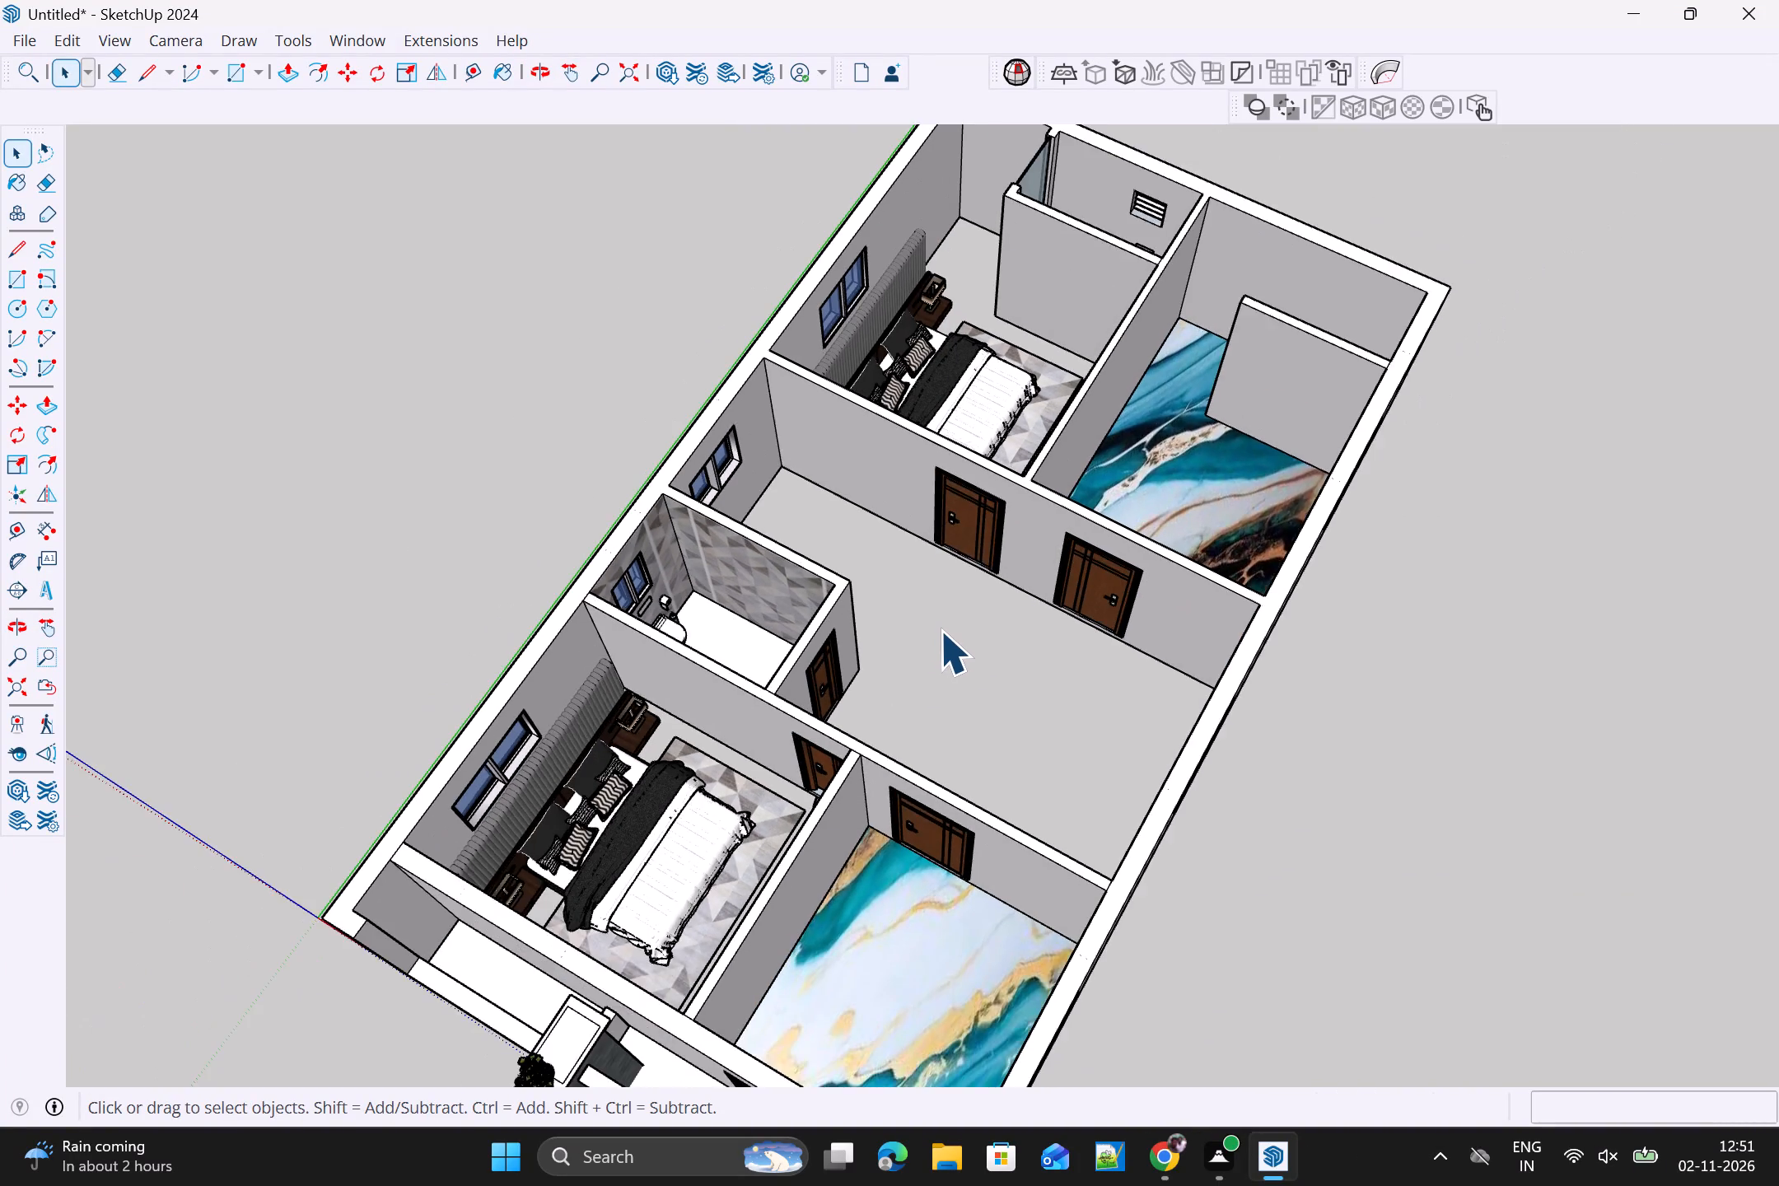
scroll(940, 630, down, 4)
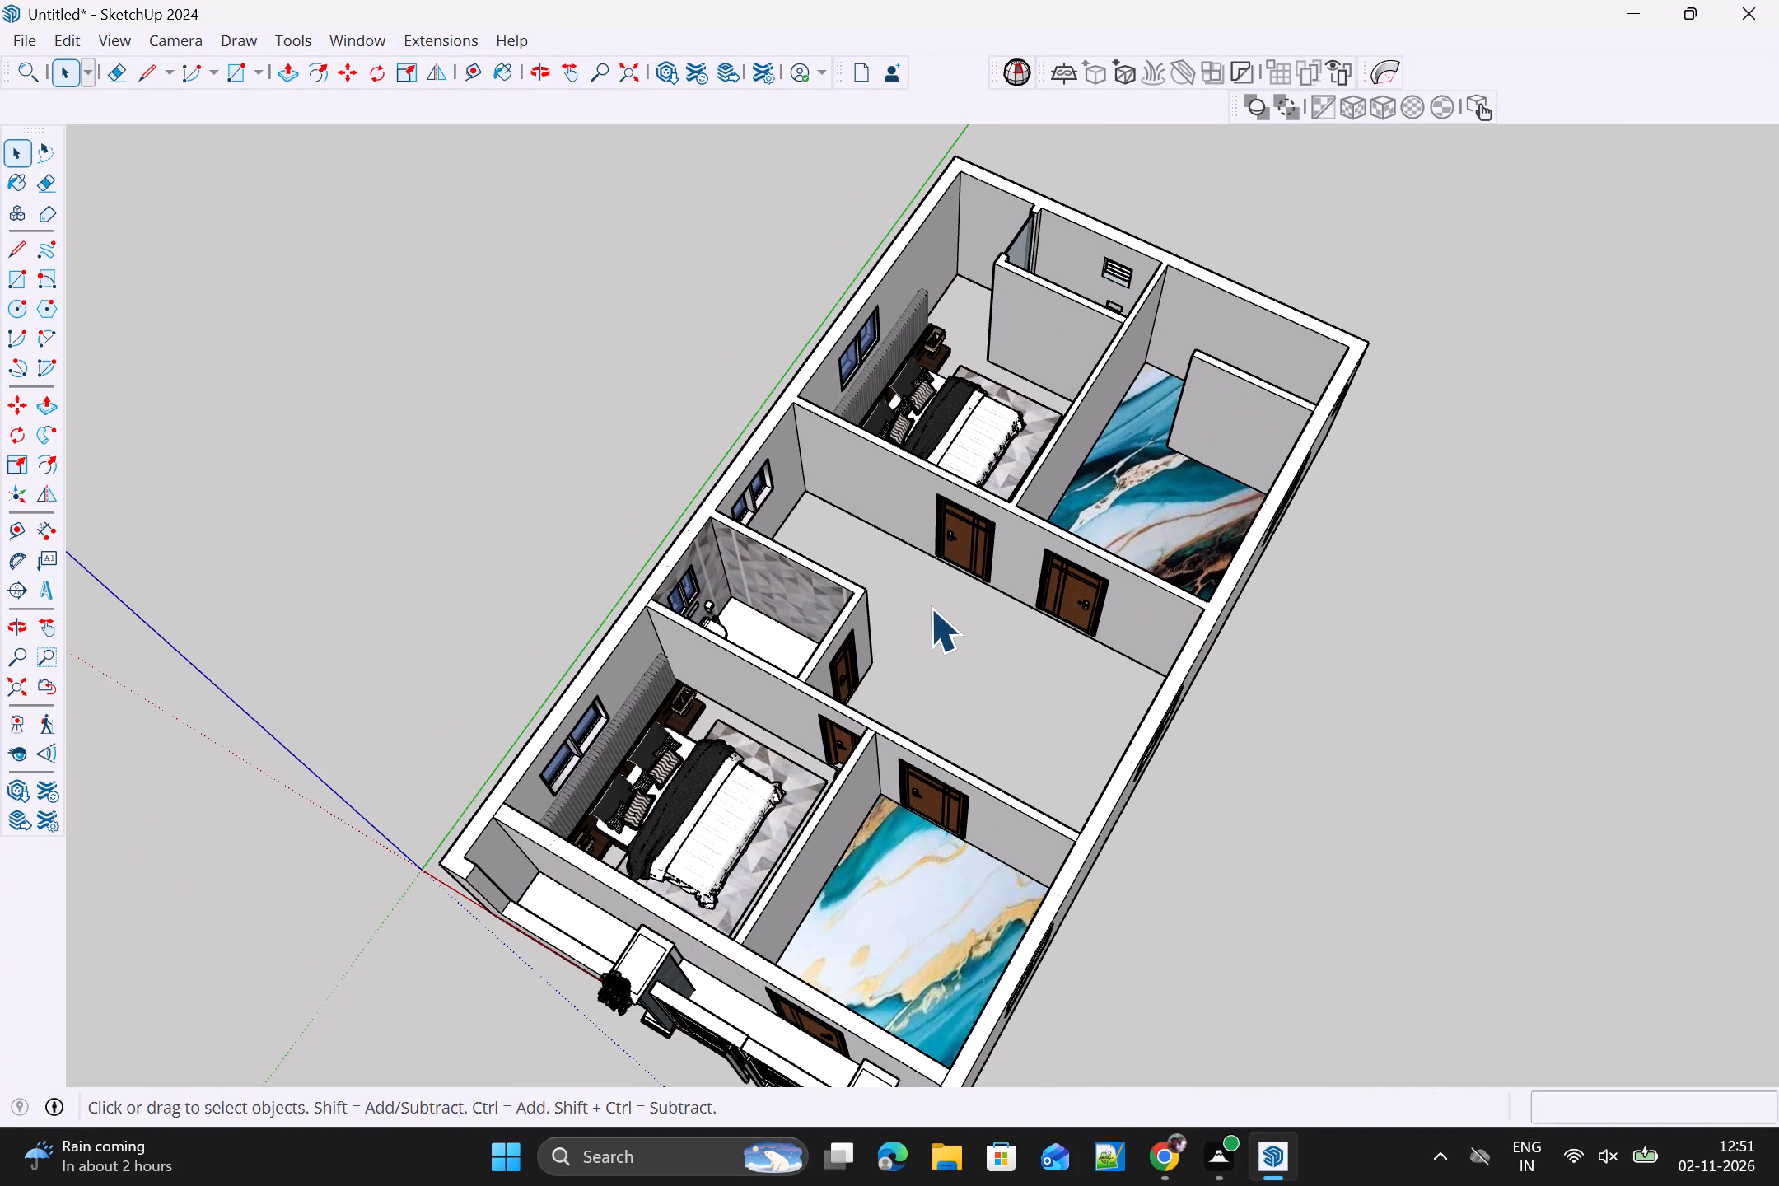
click(773, 647)
key(b)
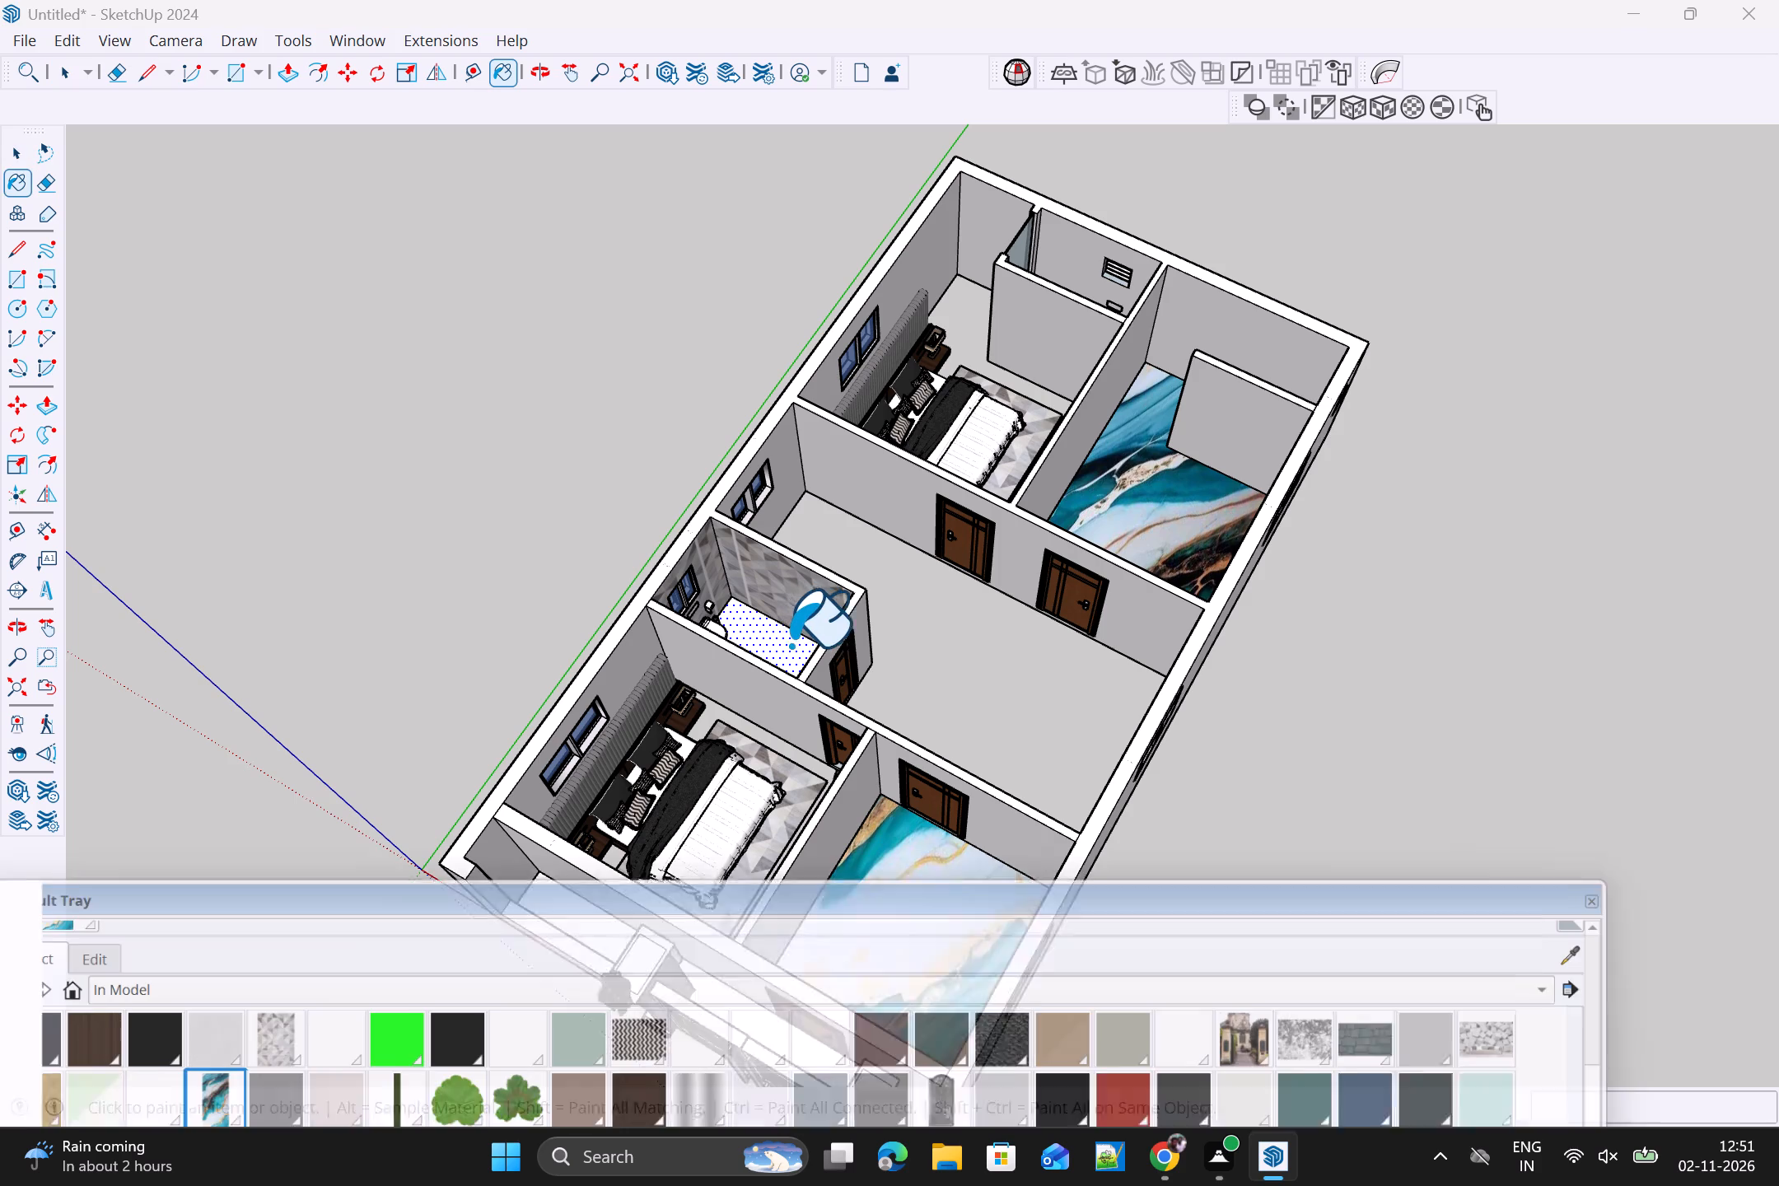
drag(1028, 896, 1083, 413)
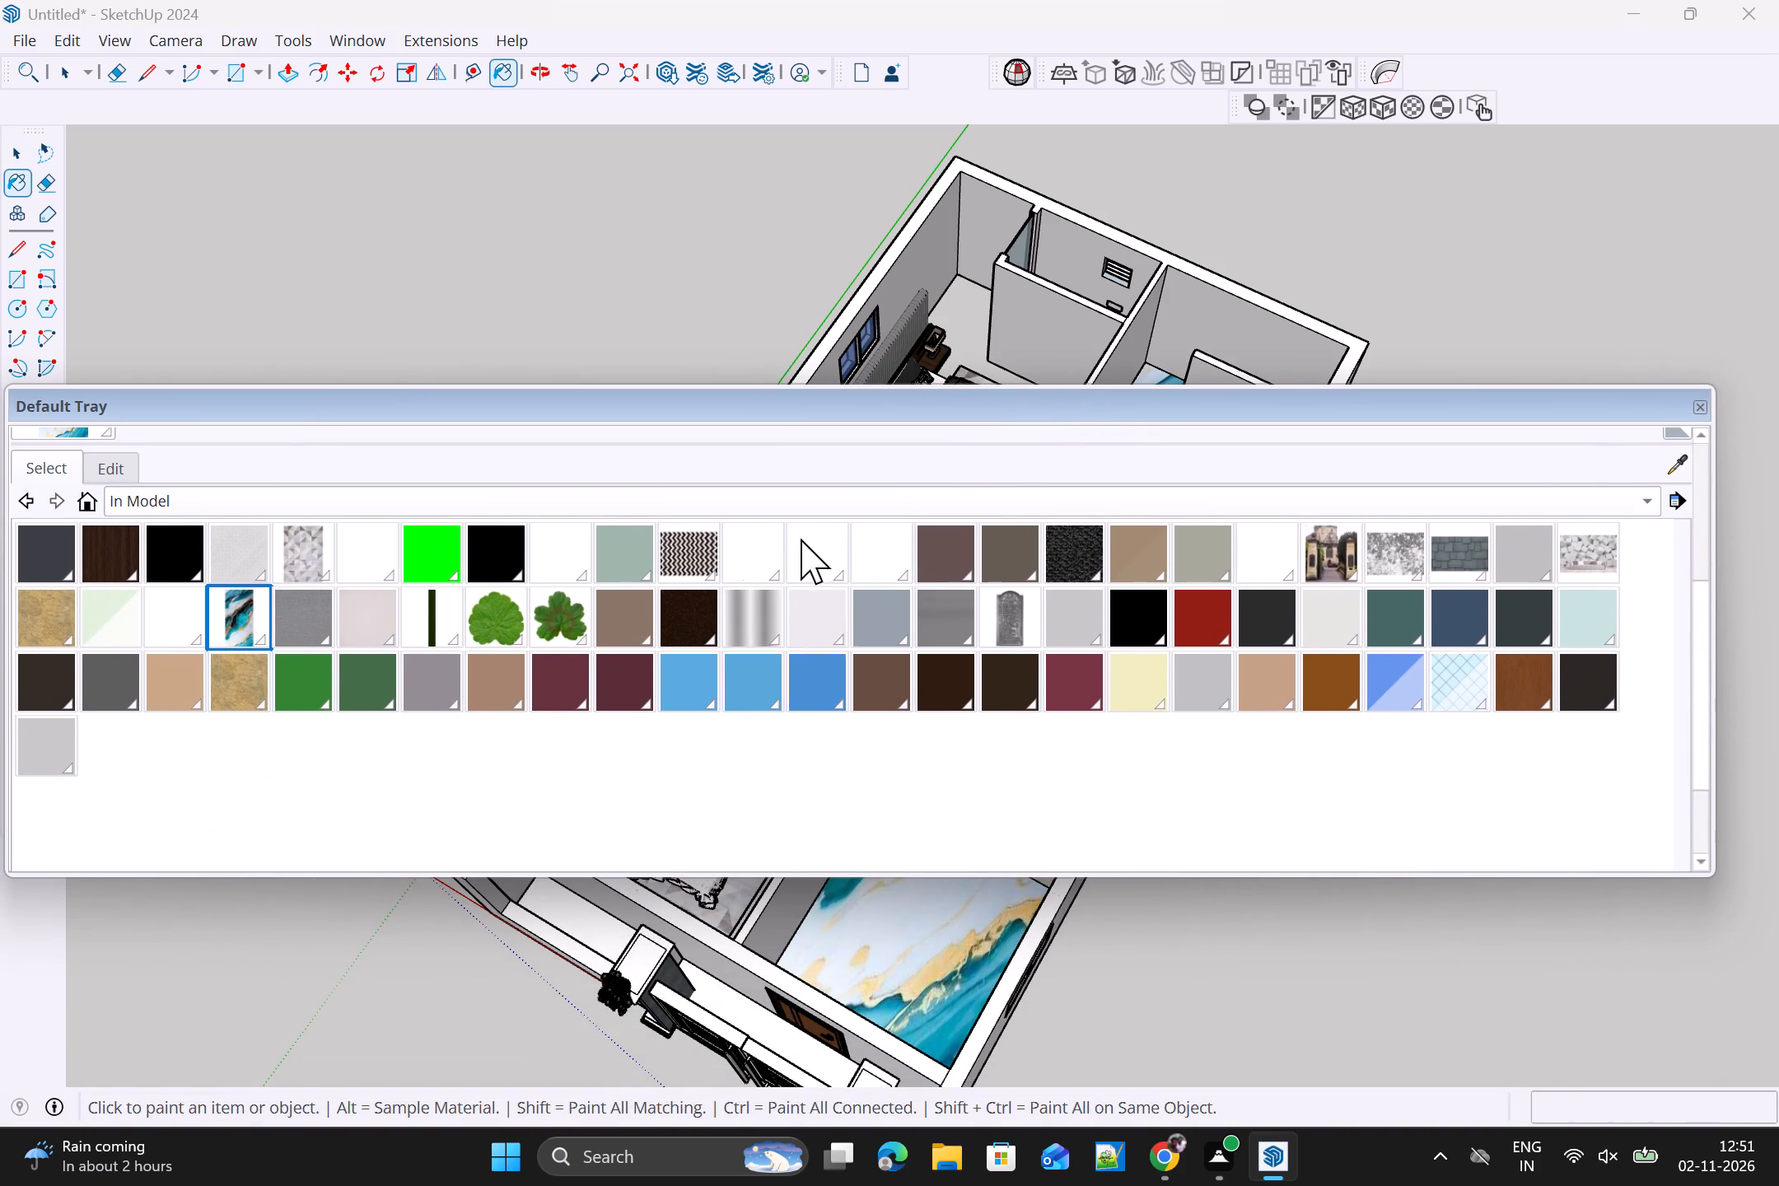
click(685, 548)
drag(1597, 413, 1576, 1003)
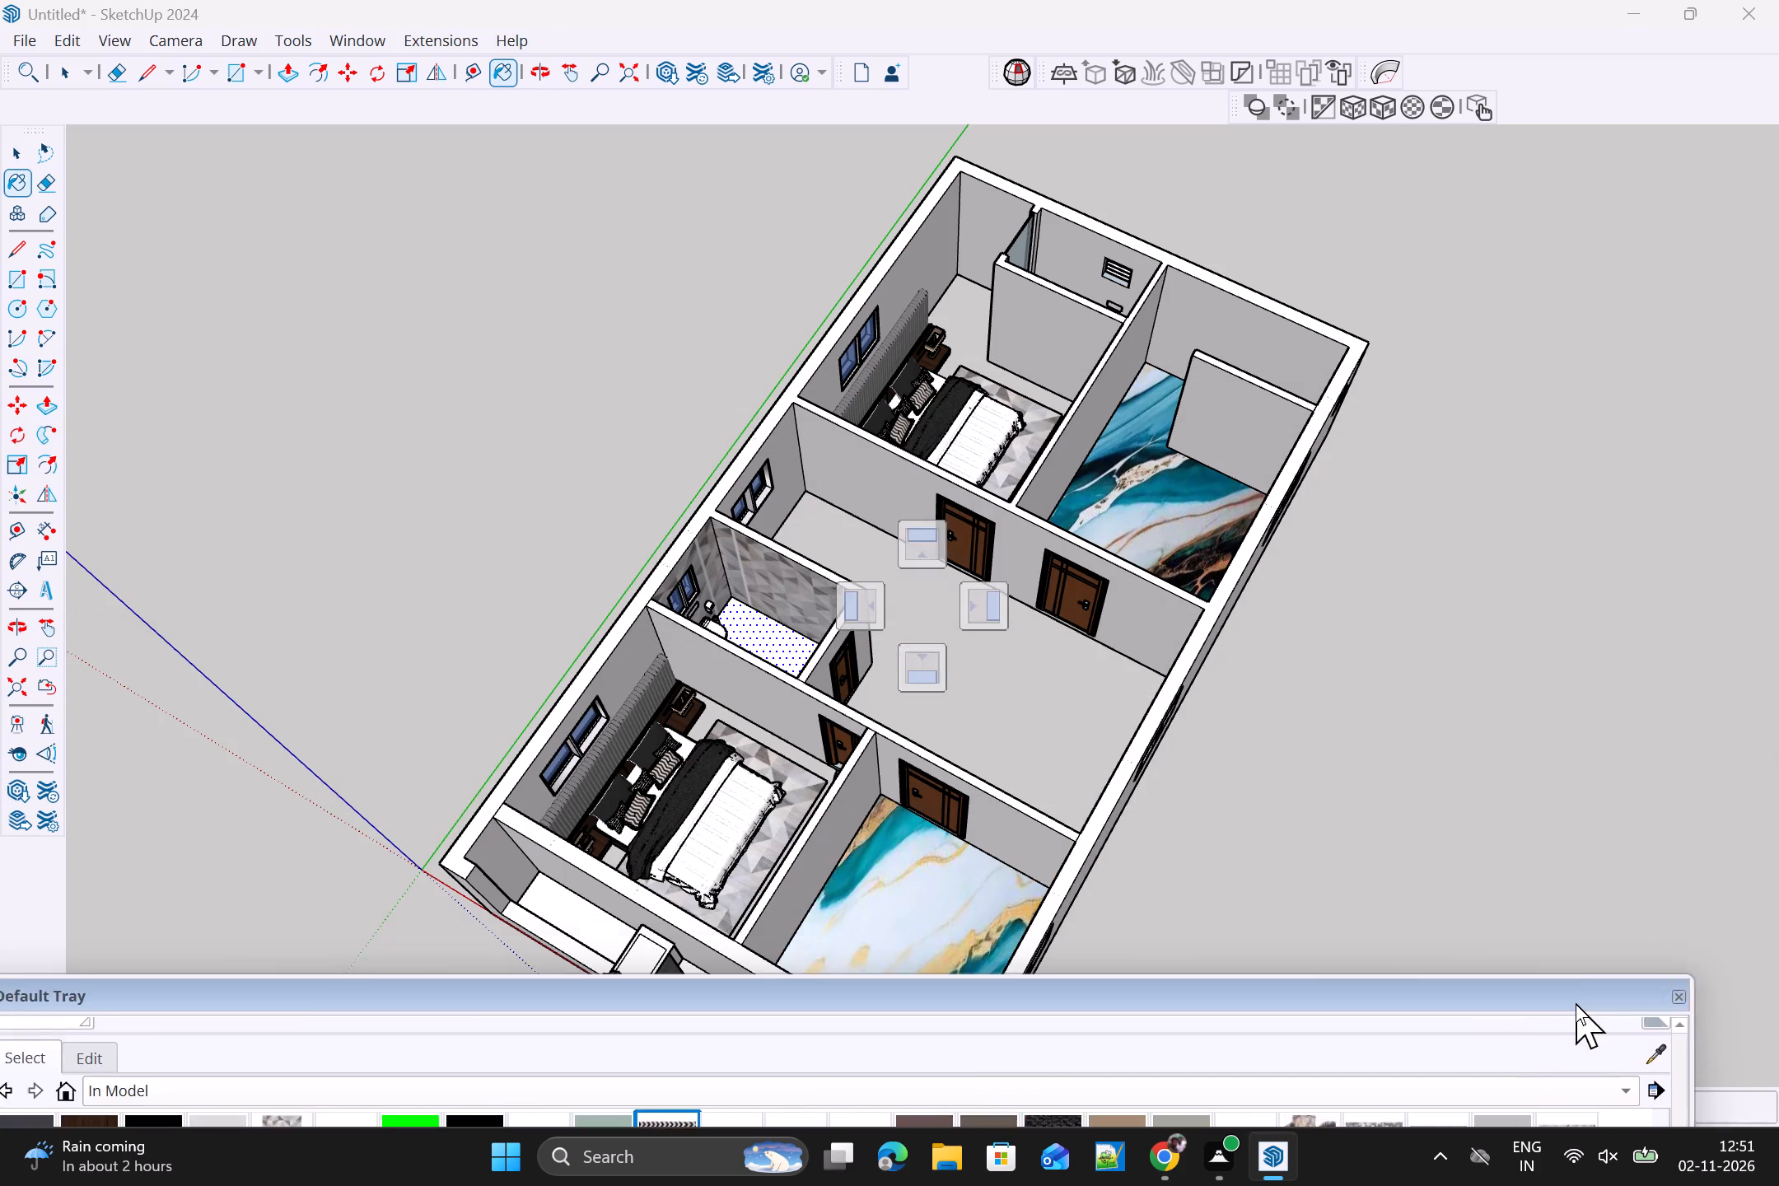
drag(1576, 1003, 1496, 1027)
click(756, 638)
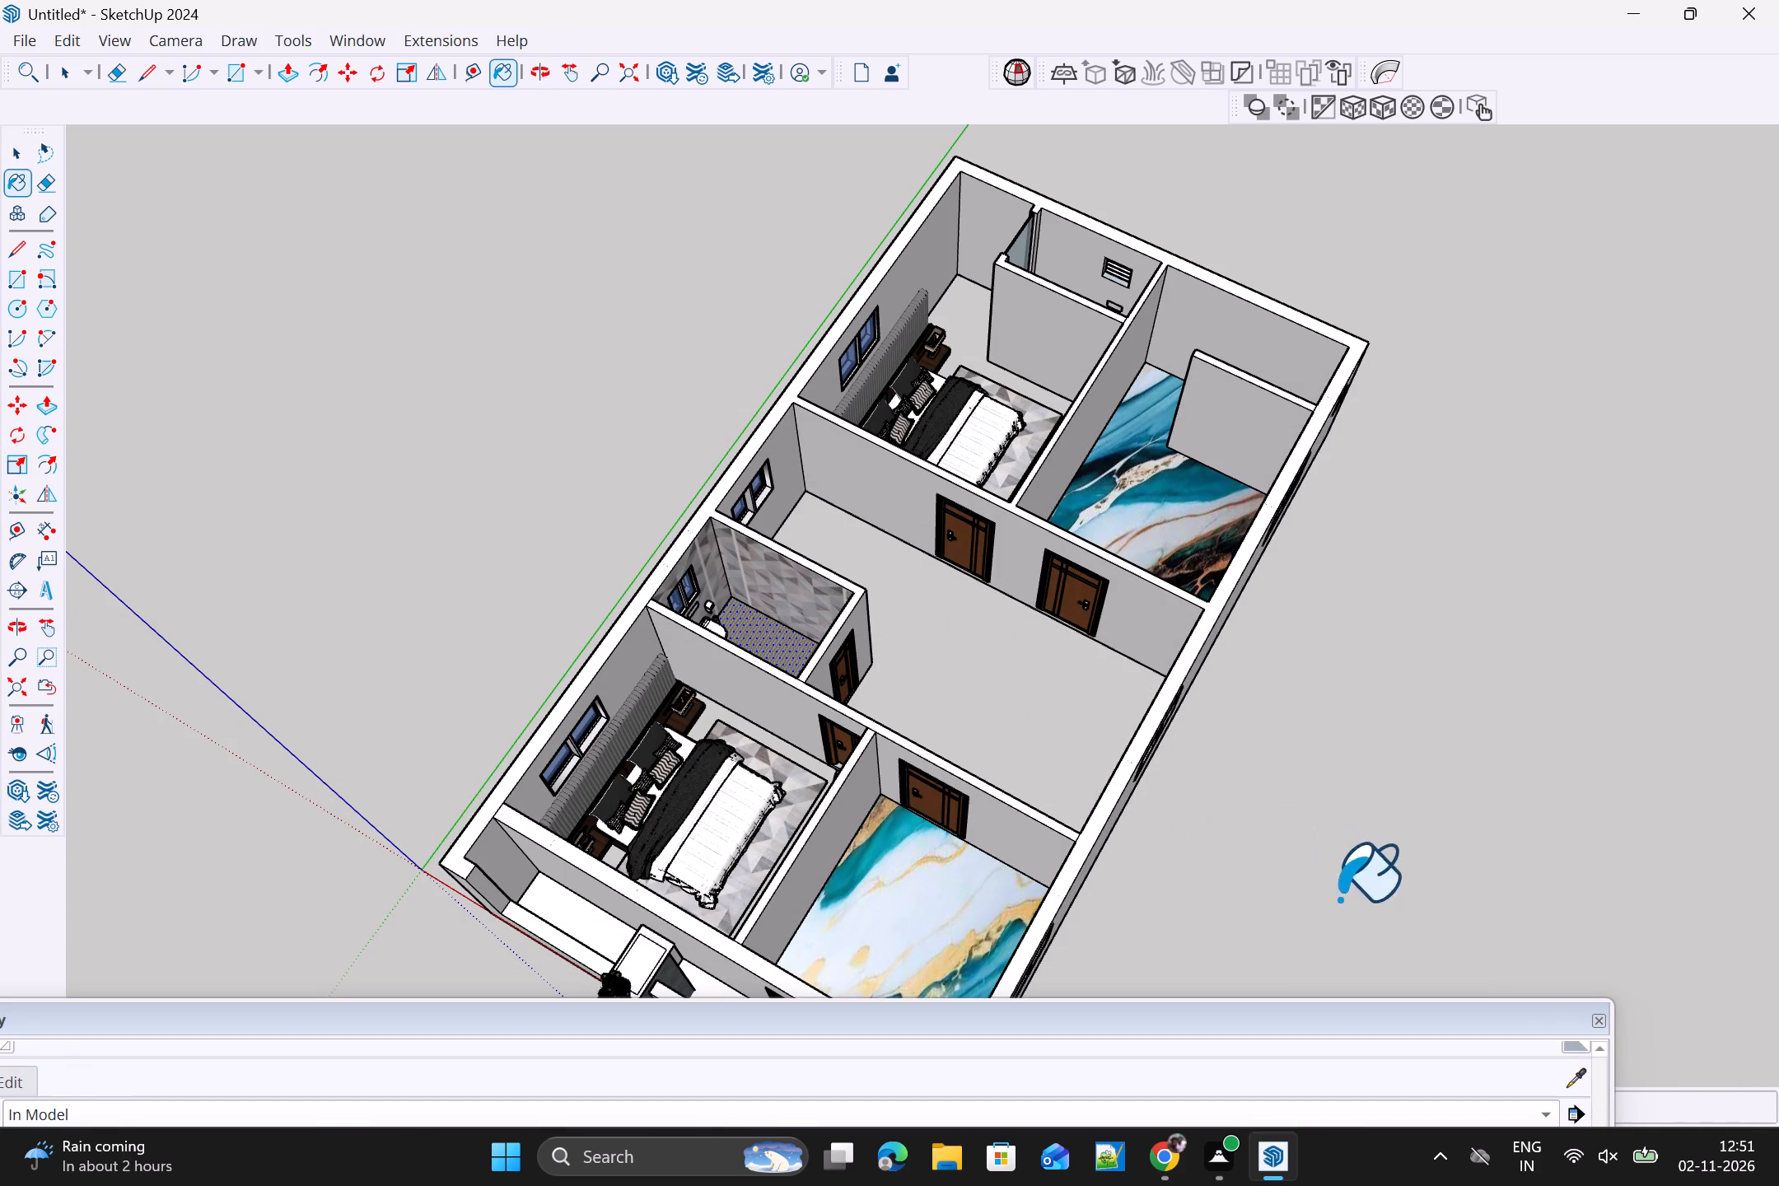
key(space)
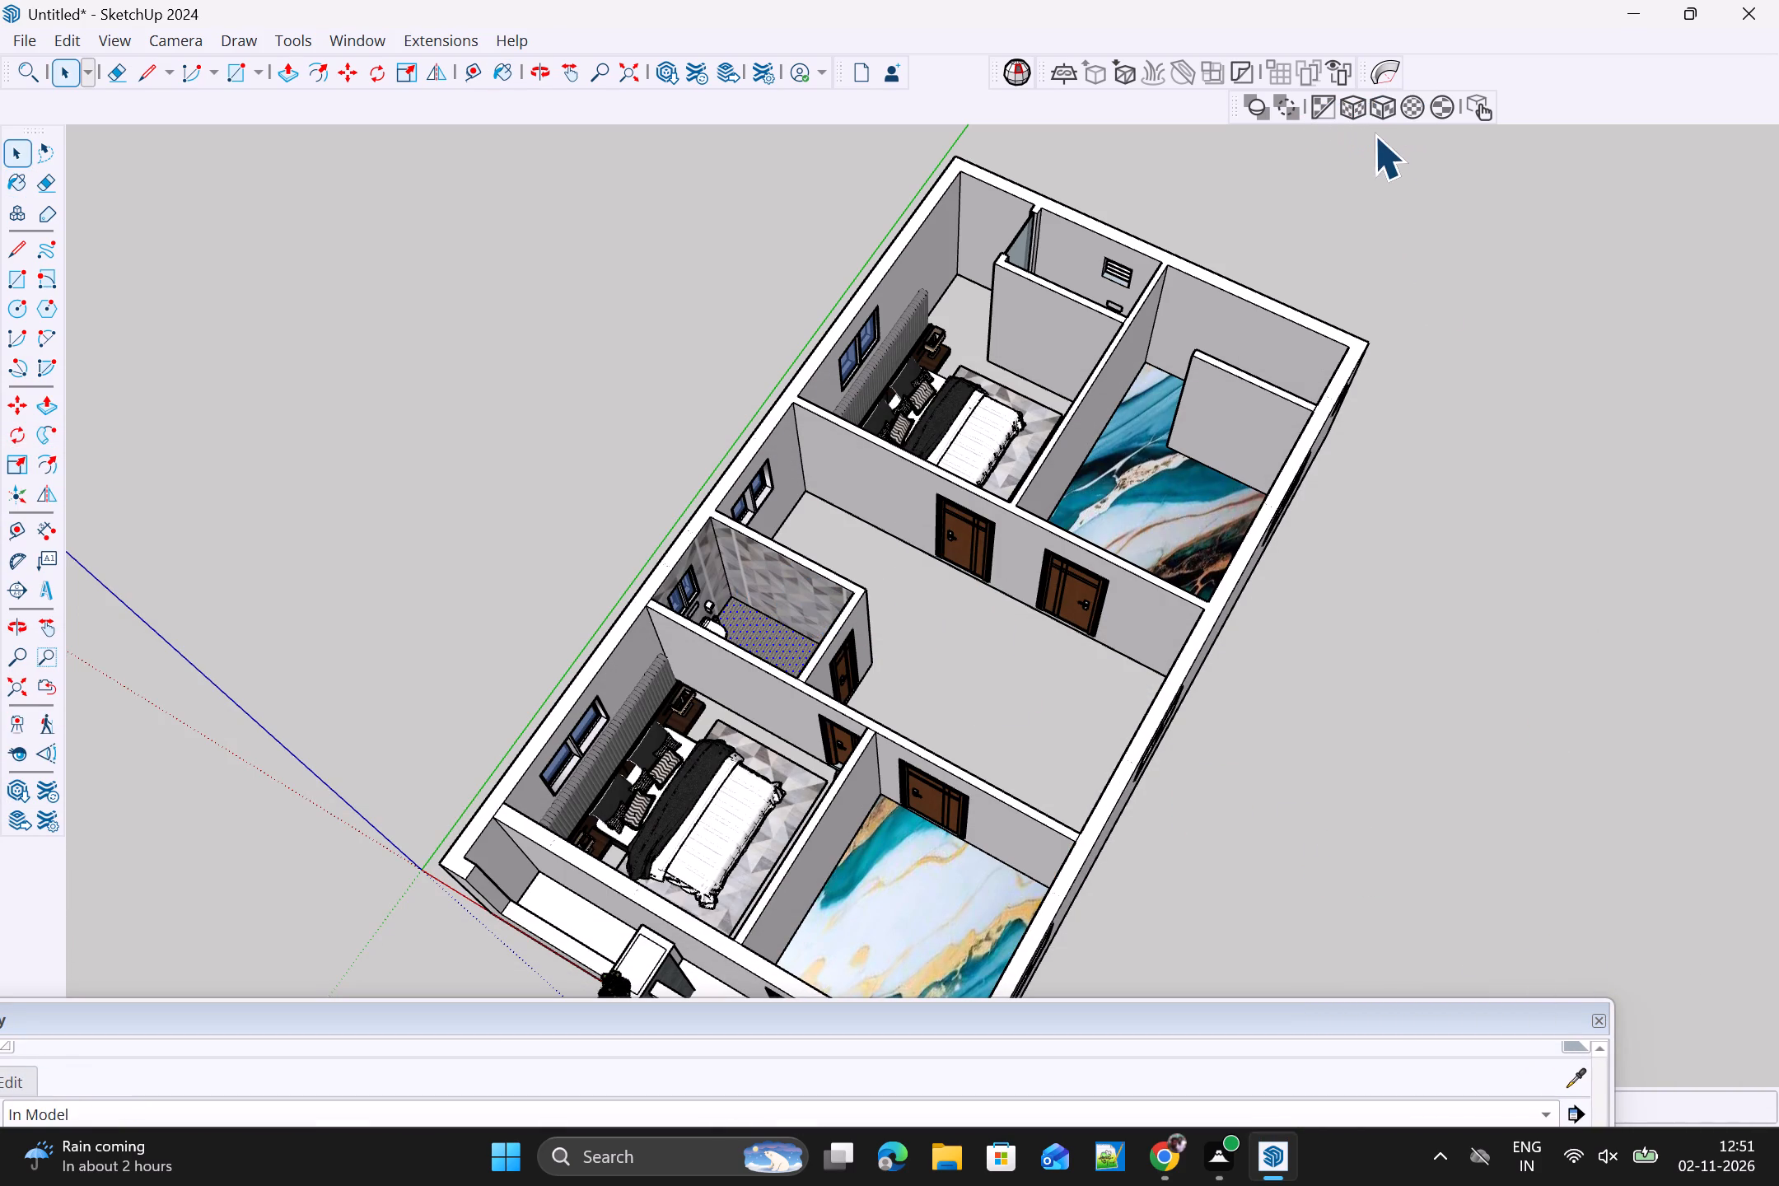
click(1381, 115)
click(1604, 1011)
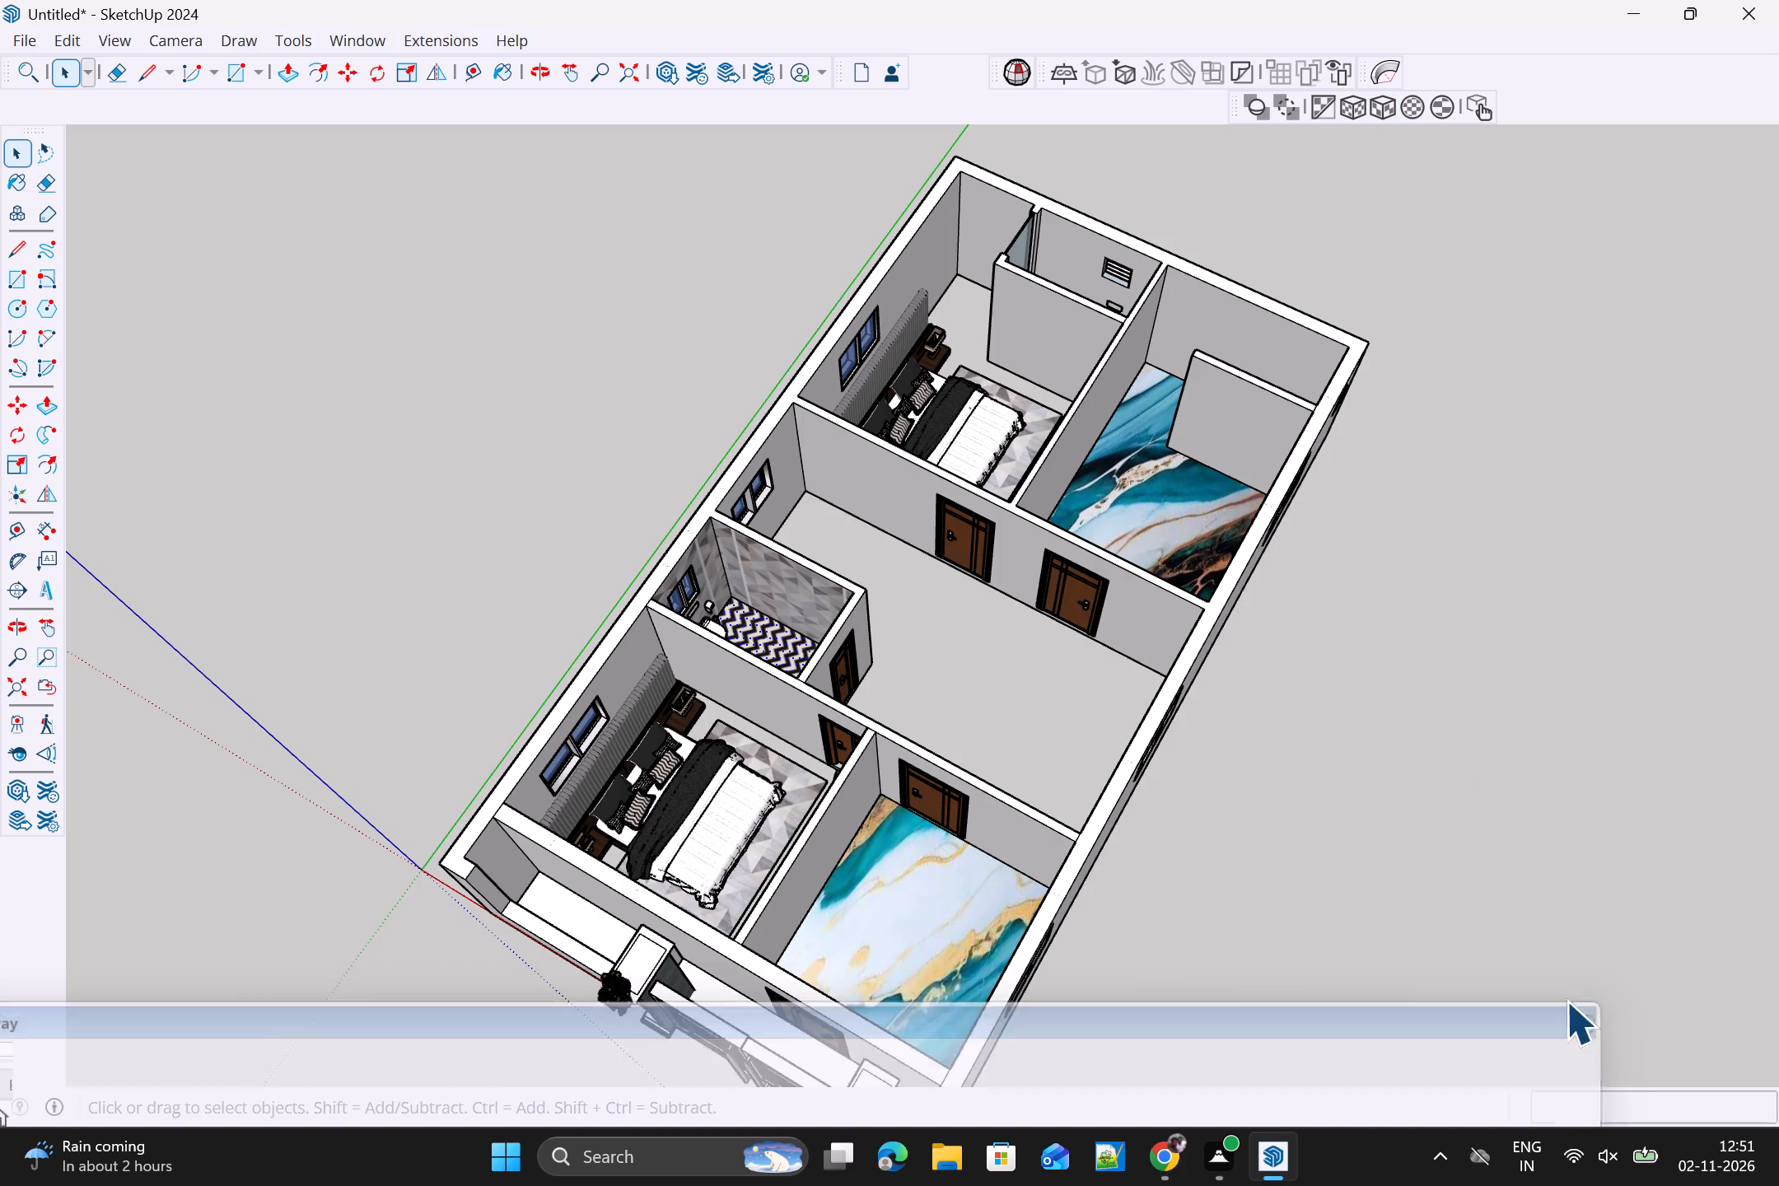
Open the house's wall group for editing.
click(1417, 787)
middle_drag(1423, 788, 1245, 877)
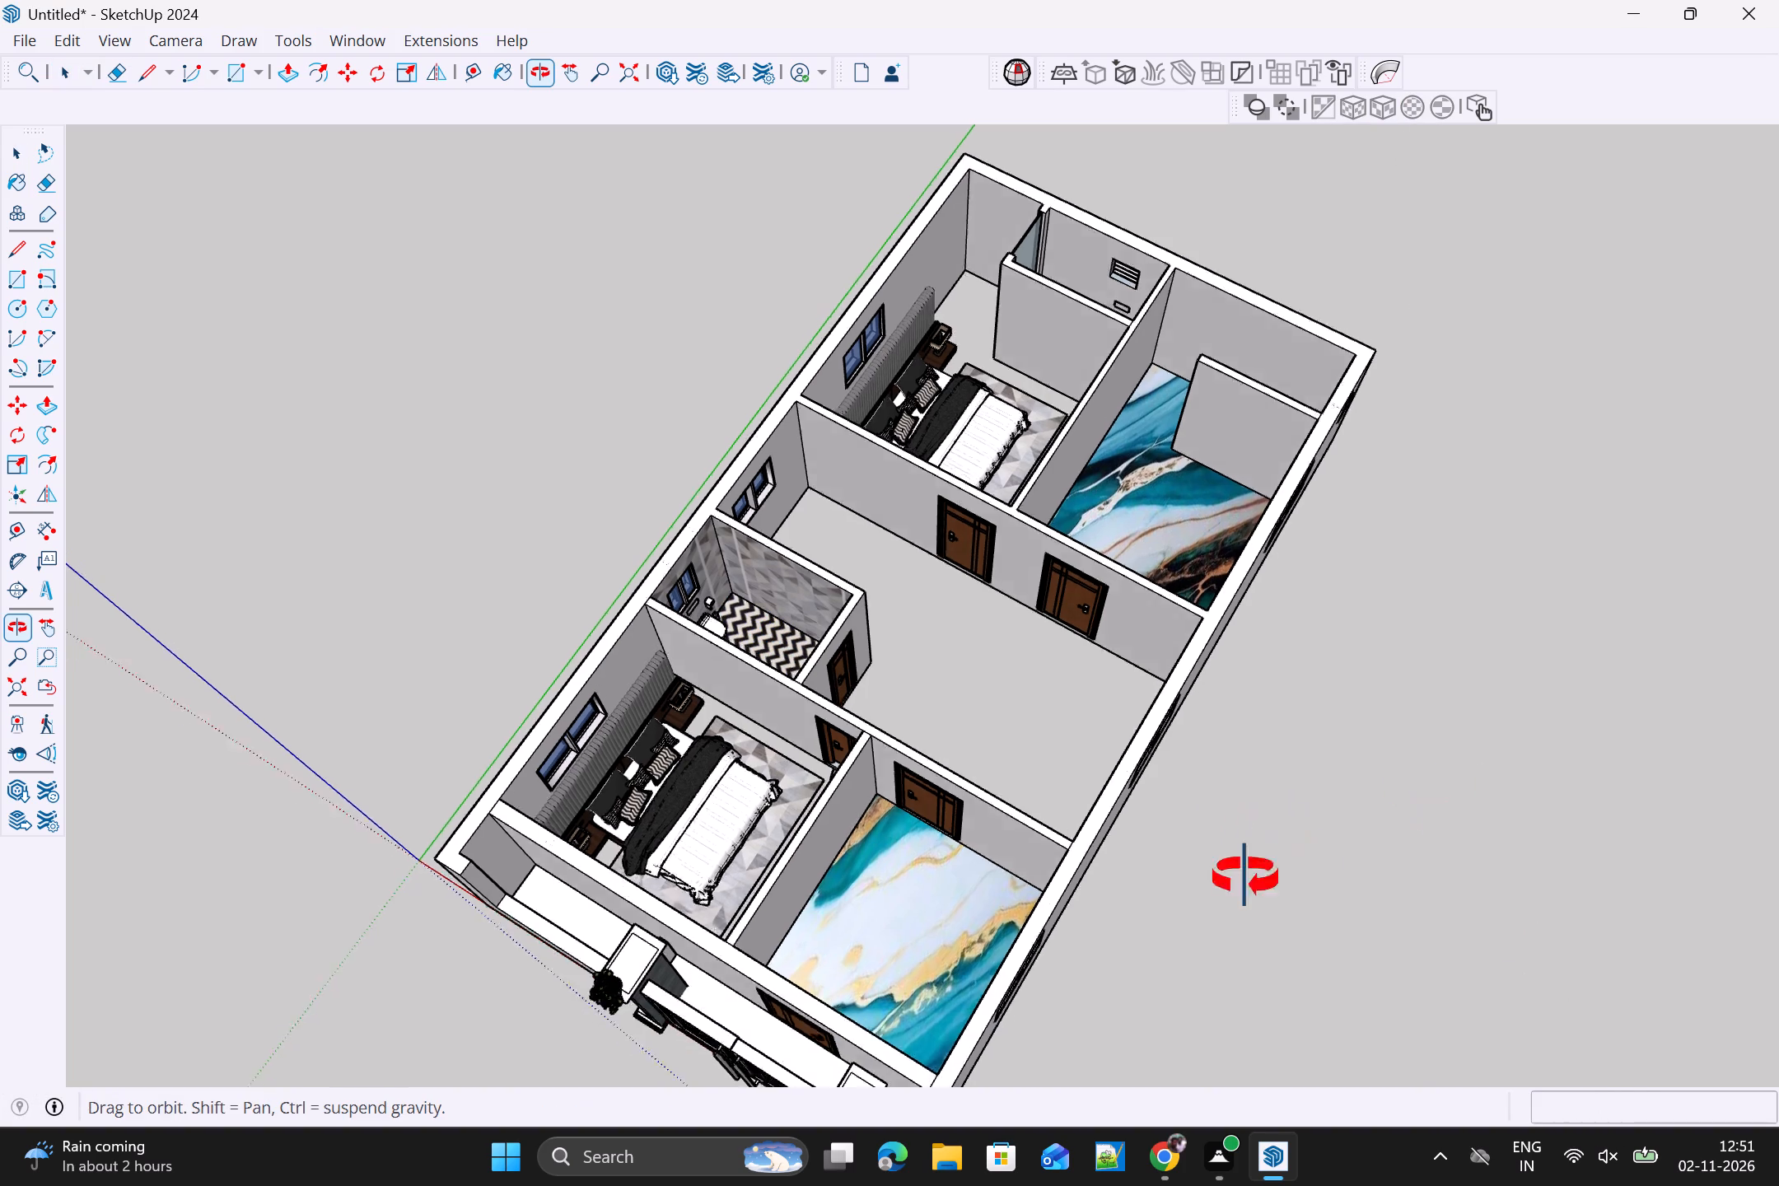
middle_drag(1245, 877, 1391, 720)
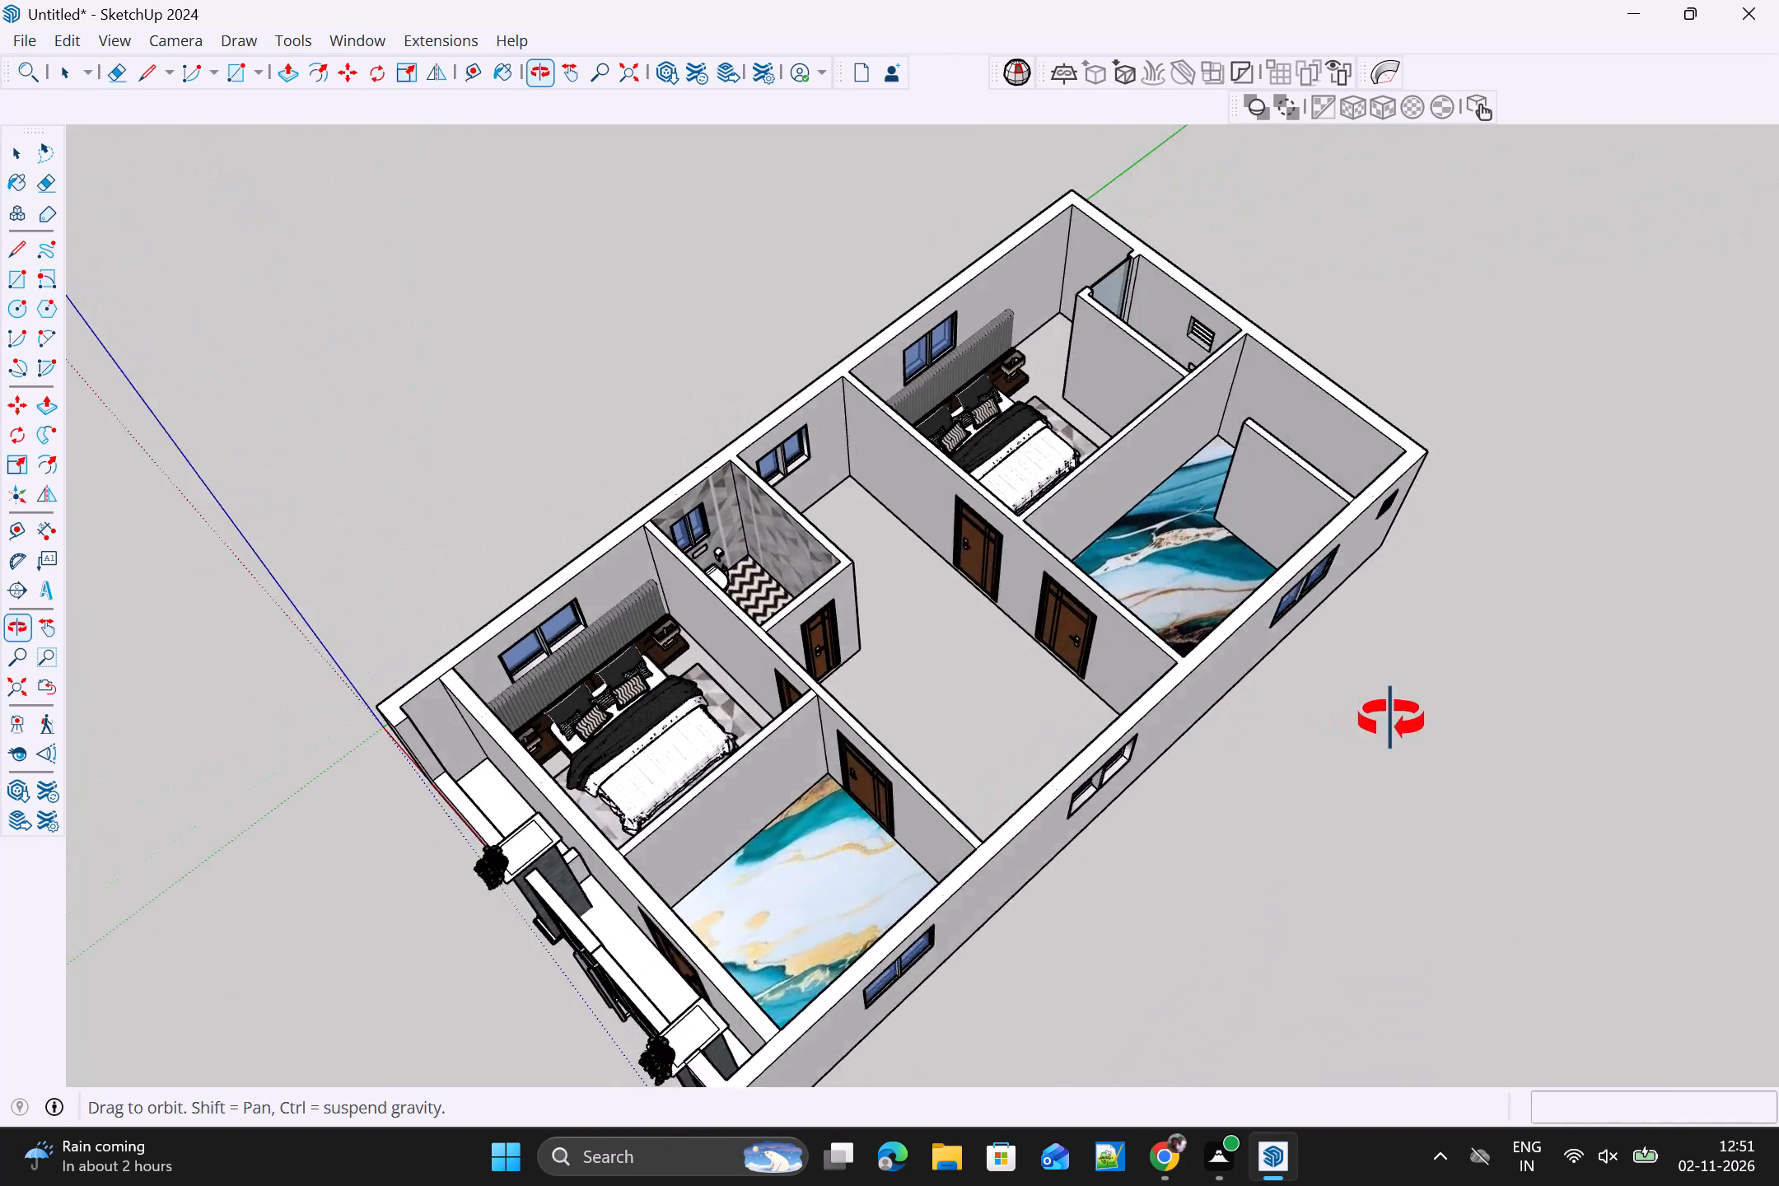
middle_drag(1391, 720, 1494, 679)
scroll(933, 577, up, 4)
triple_click(863, 488)
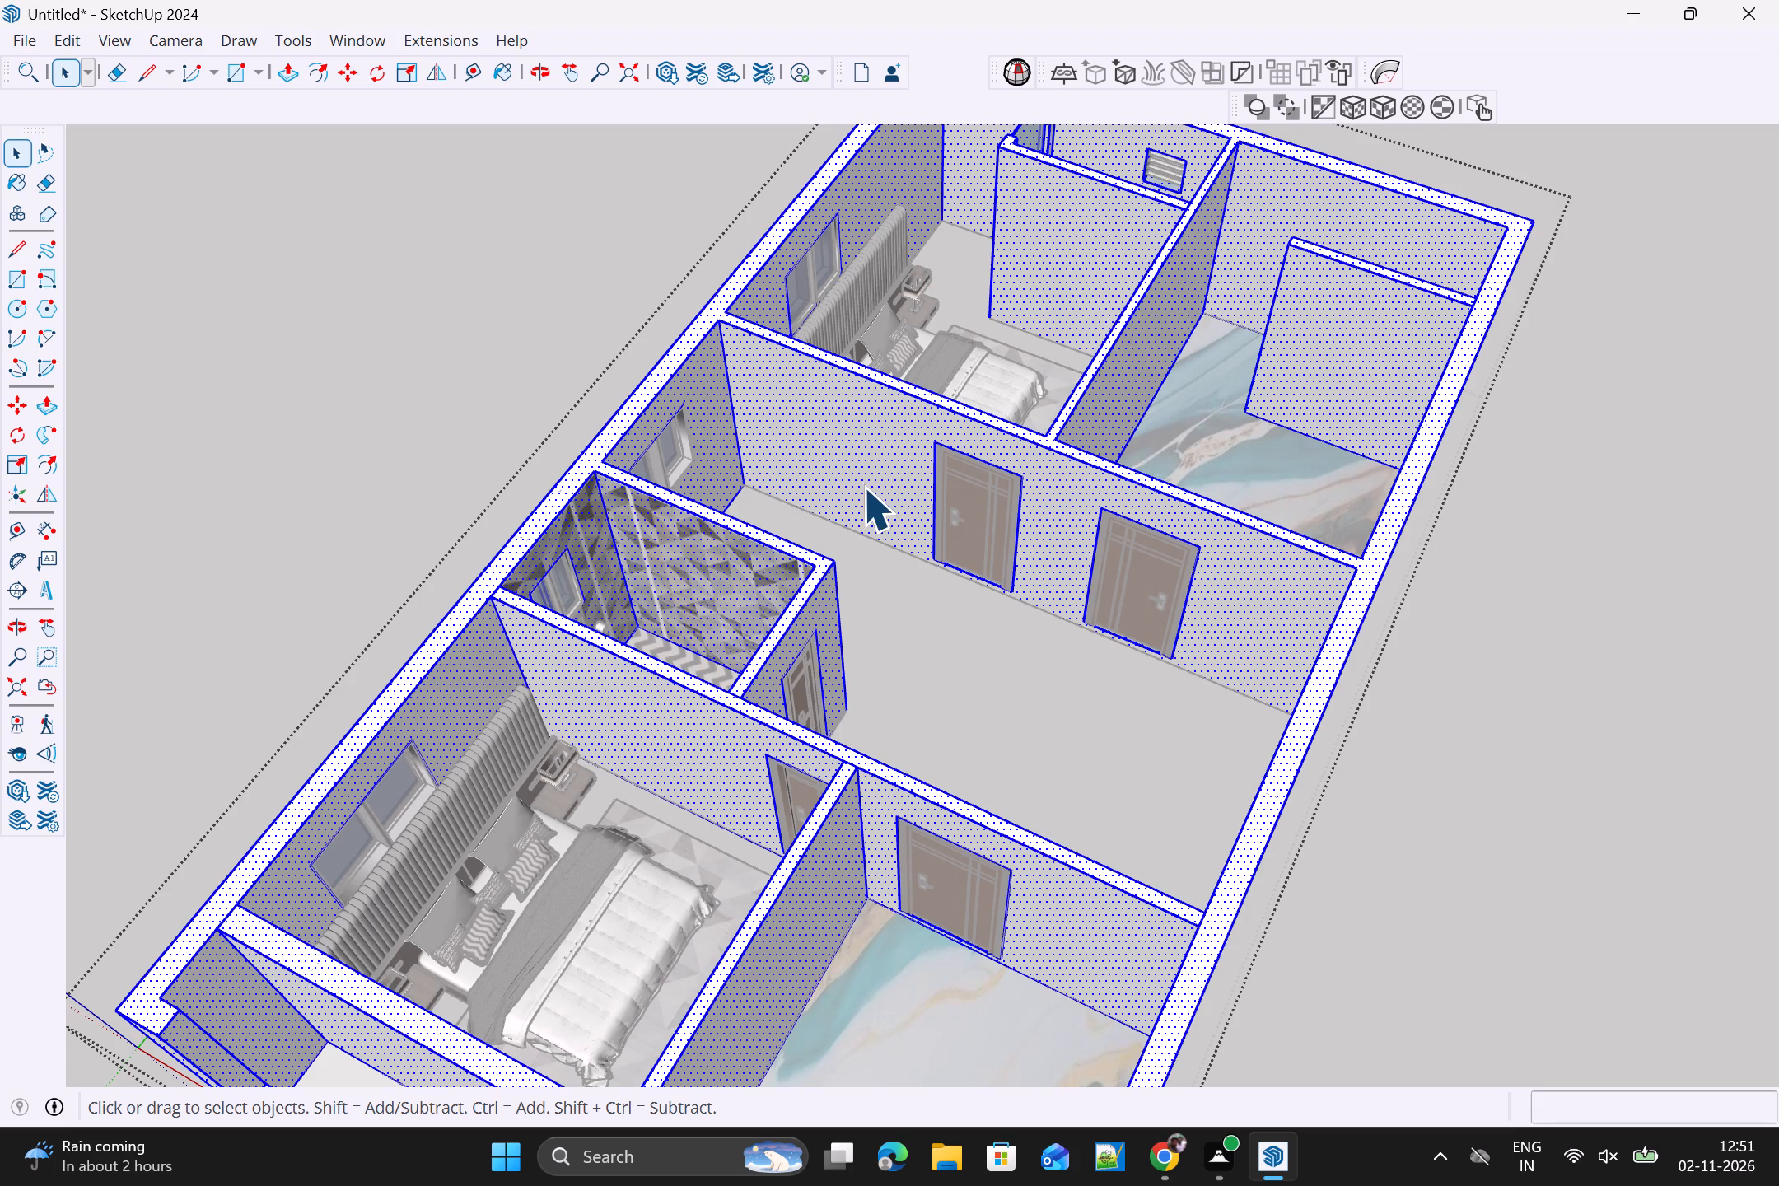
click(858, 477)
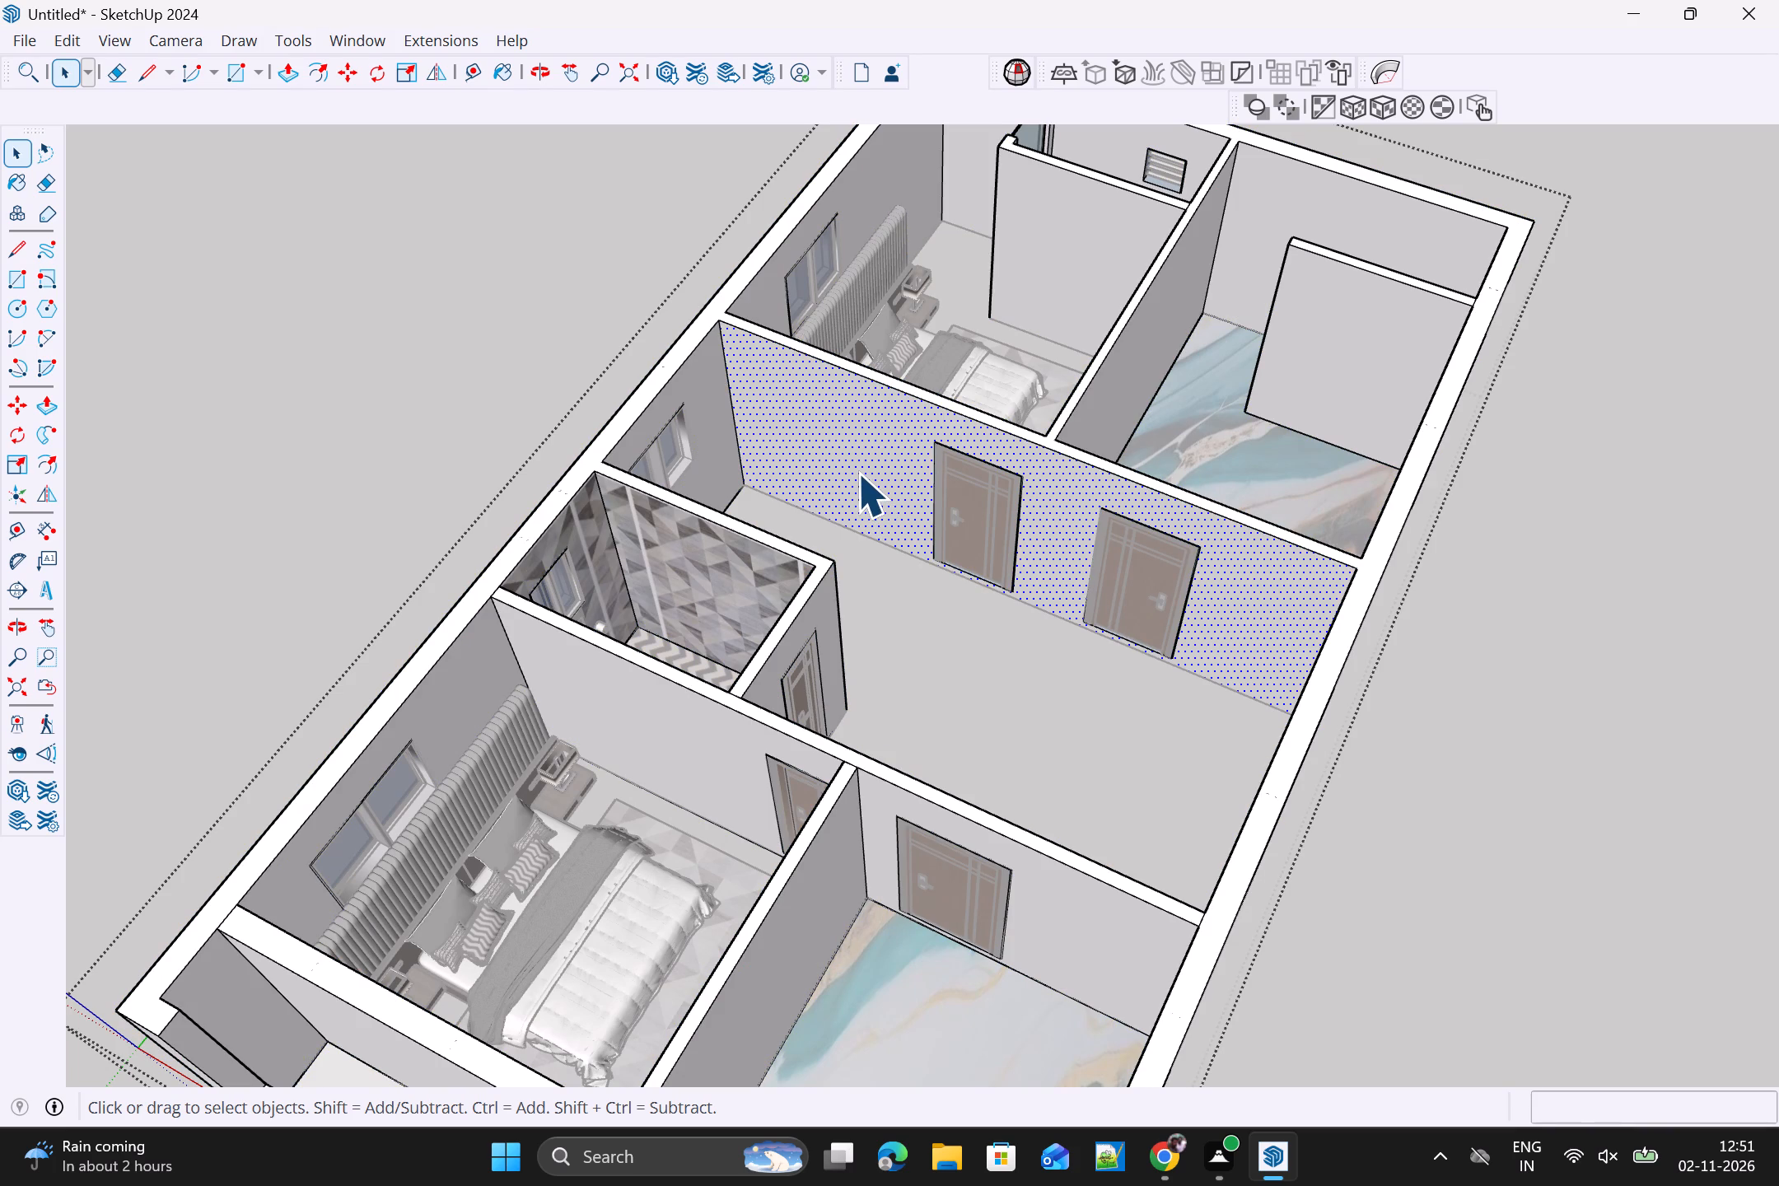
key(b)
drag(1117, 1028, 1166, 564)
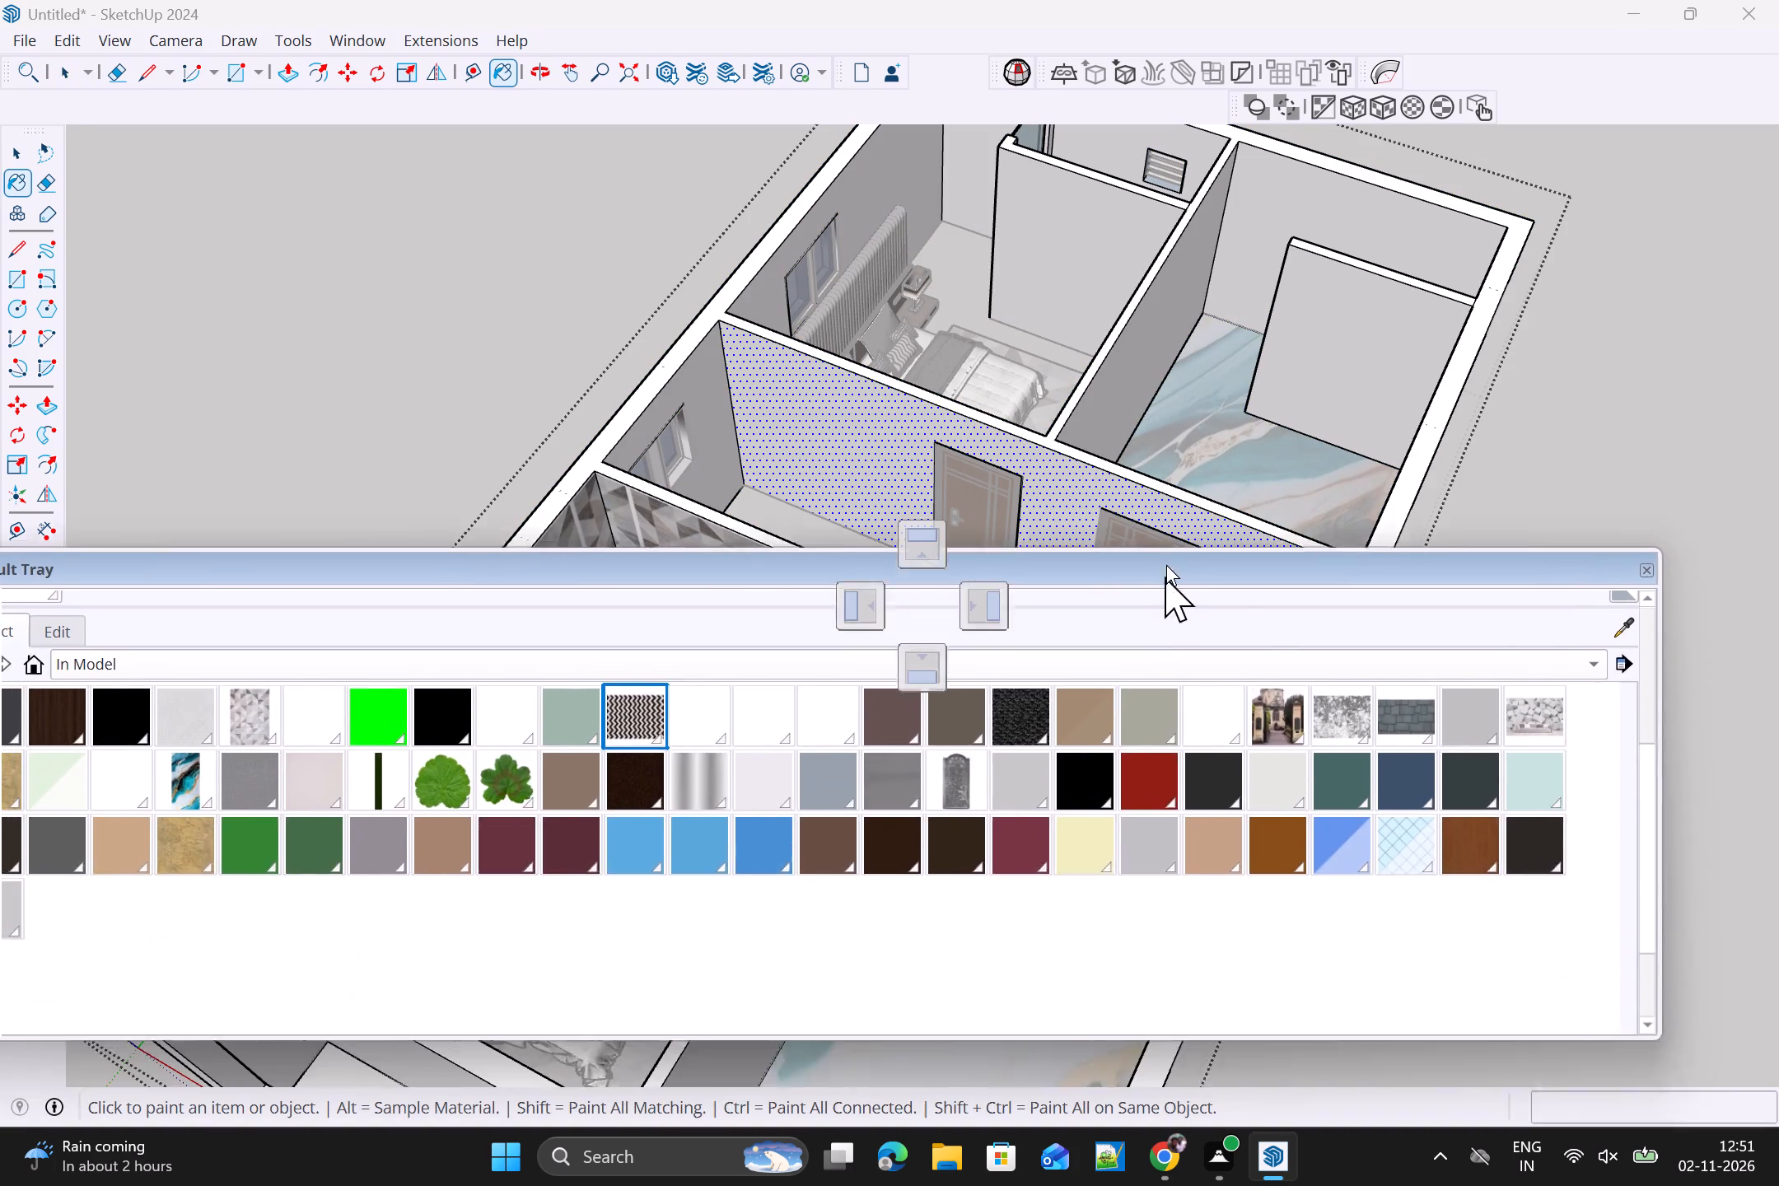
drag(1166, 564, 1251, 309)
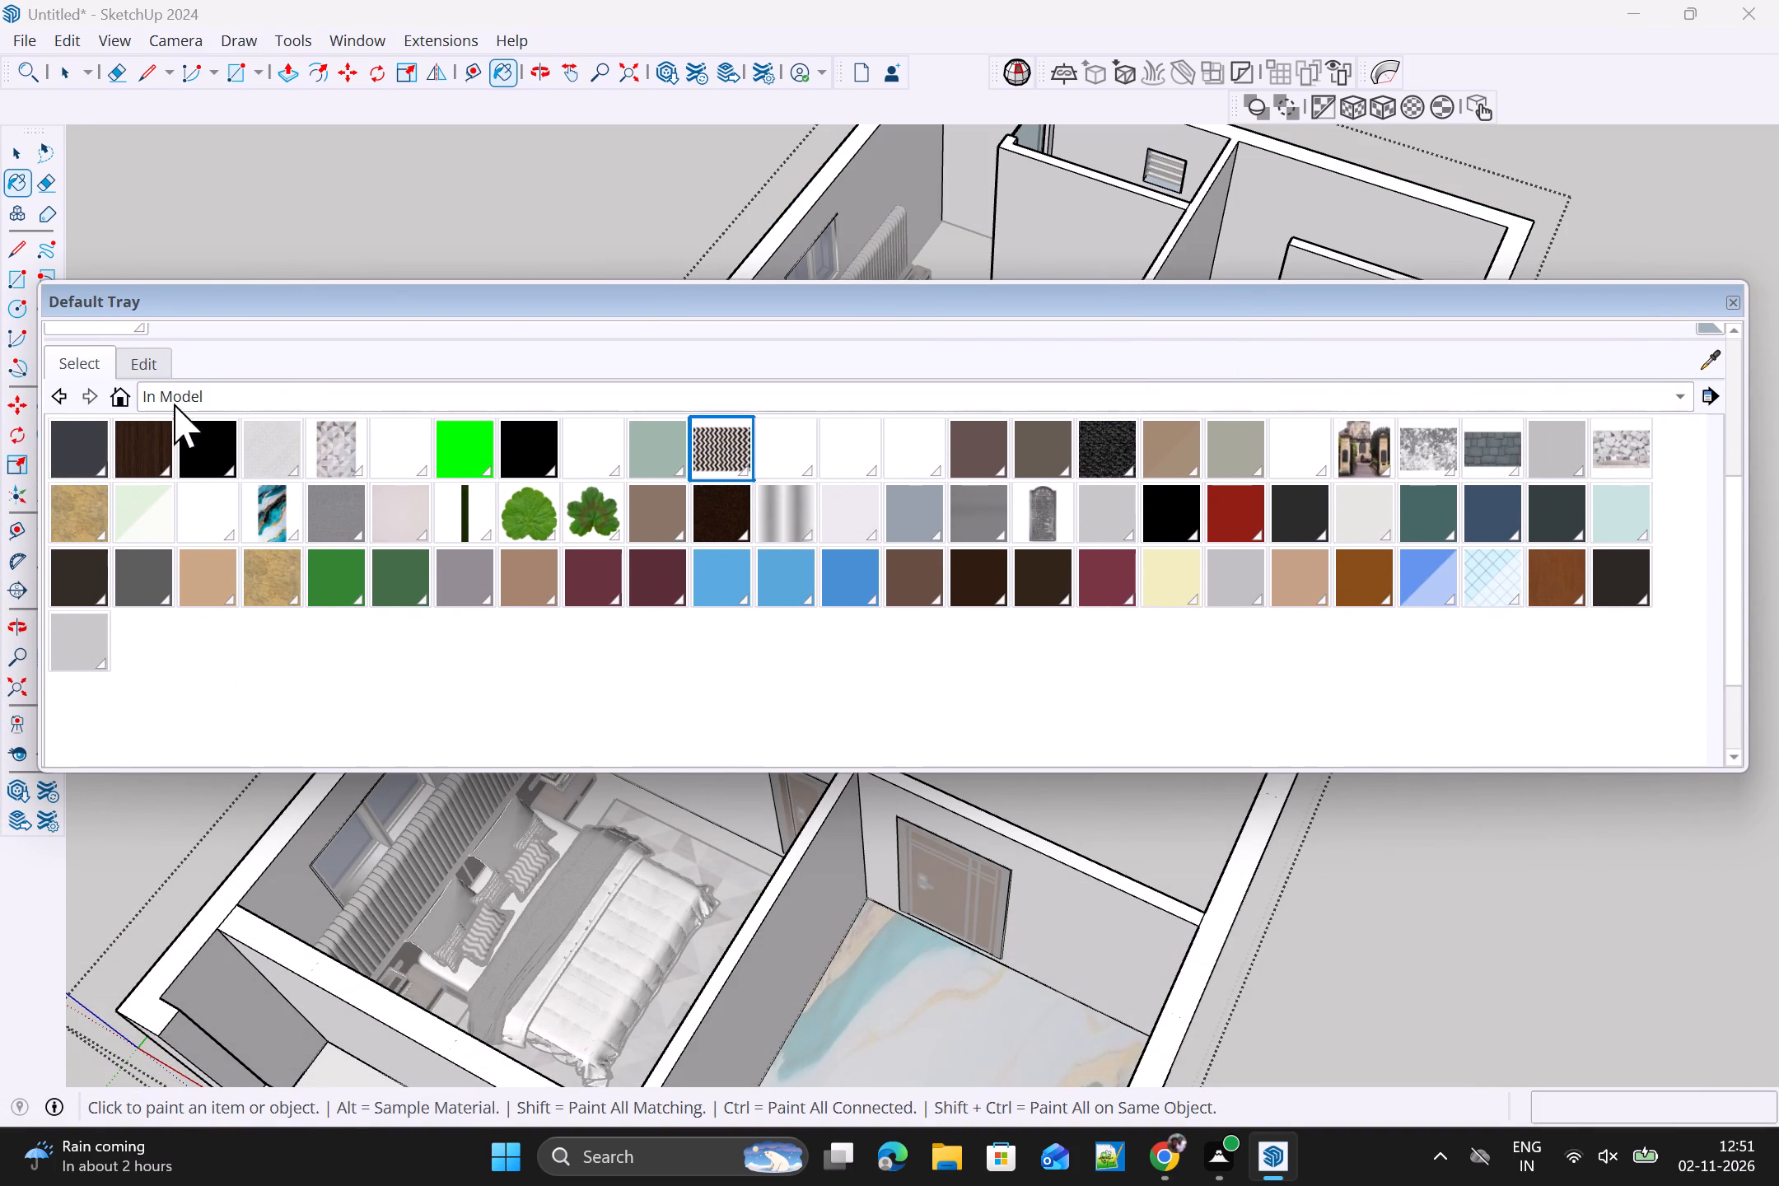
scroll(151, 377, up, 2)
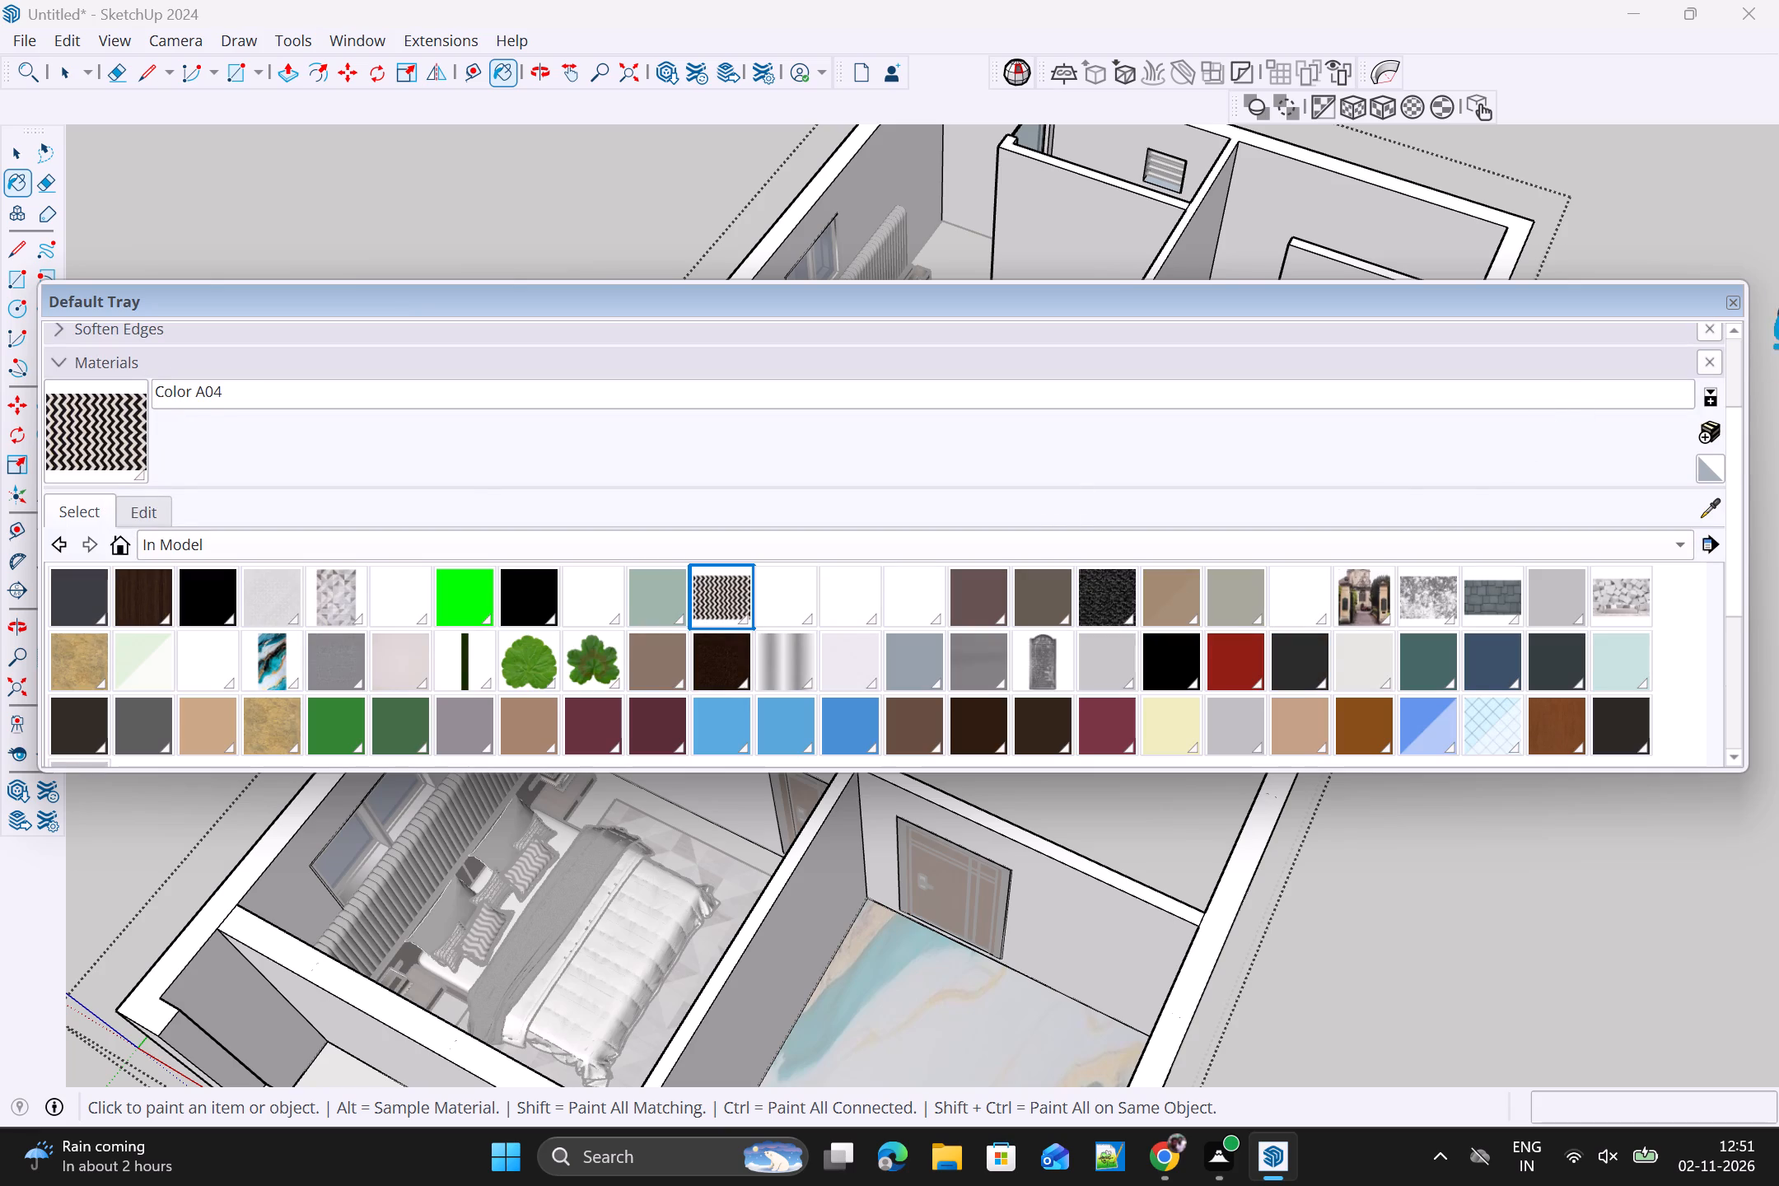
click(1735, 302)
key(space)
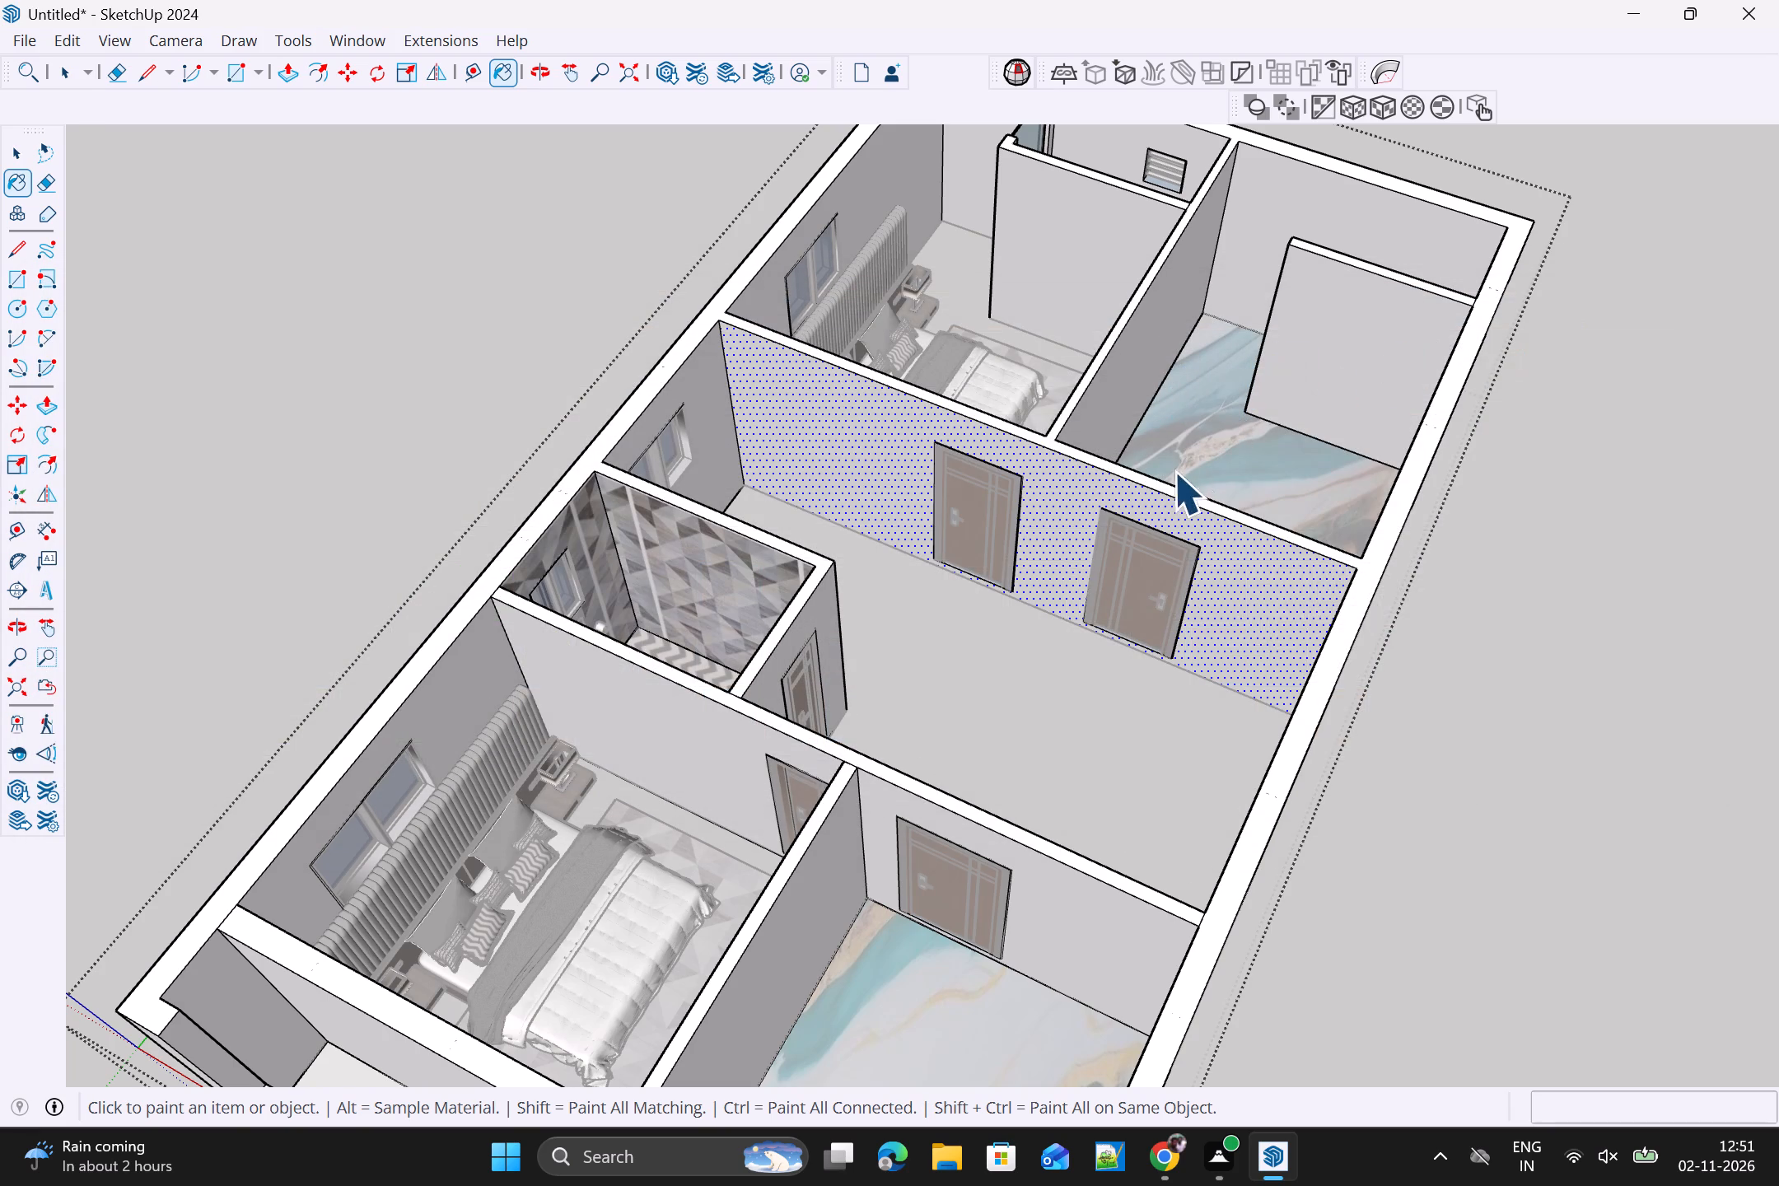
Create a new material from the floral relief image 61stFIFU1VL._AC_UF894,1000_QL80_ in Downloads, with the front bedroom's toilet-side wall selected.
scroll(585, 635, down, 2)
click(644, 711)
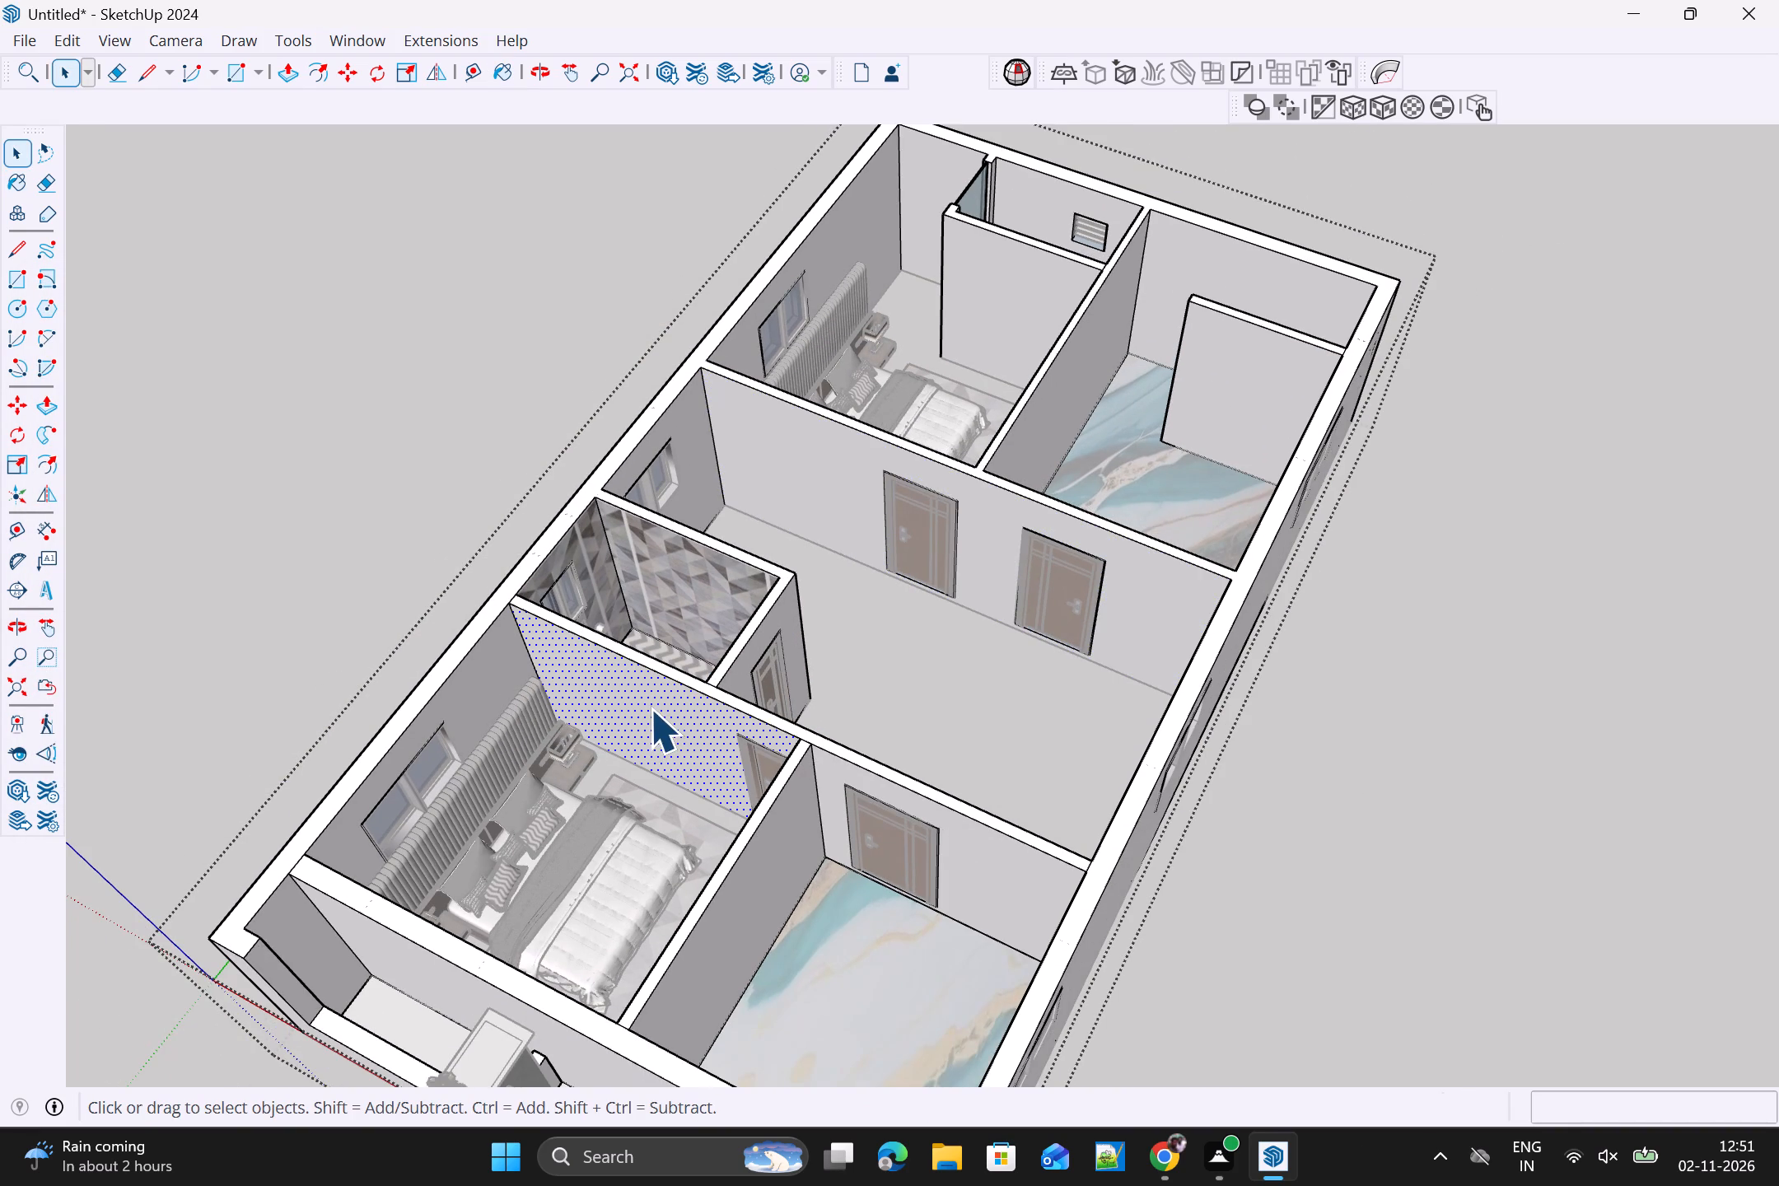
key(b)
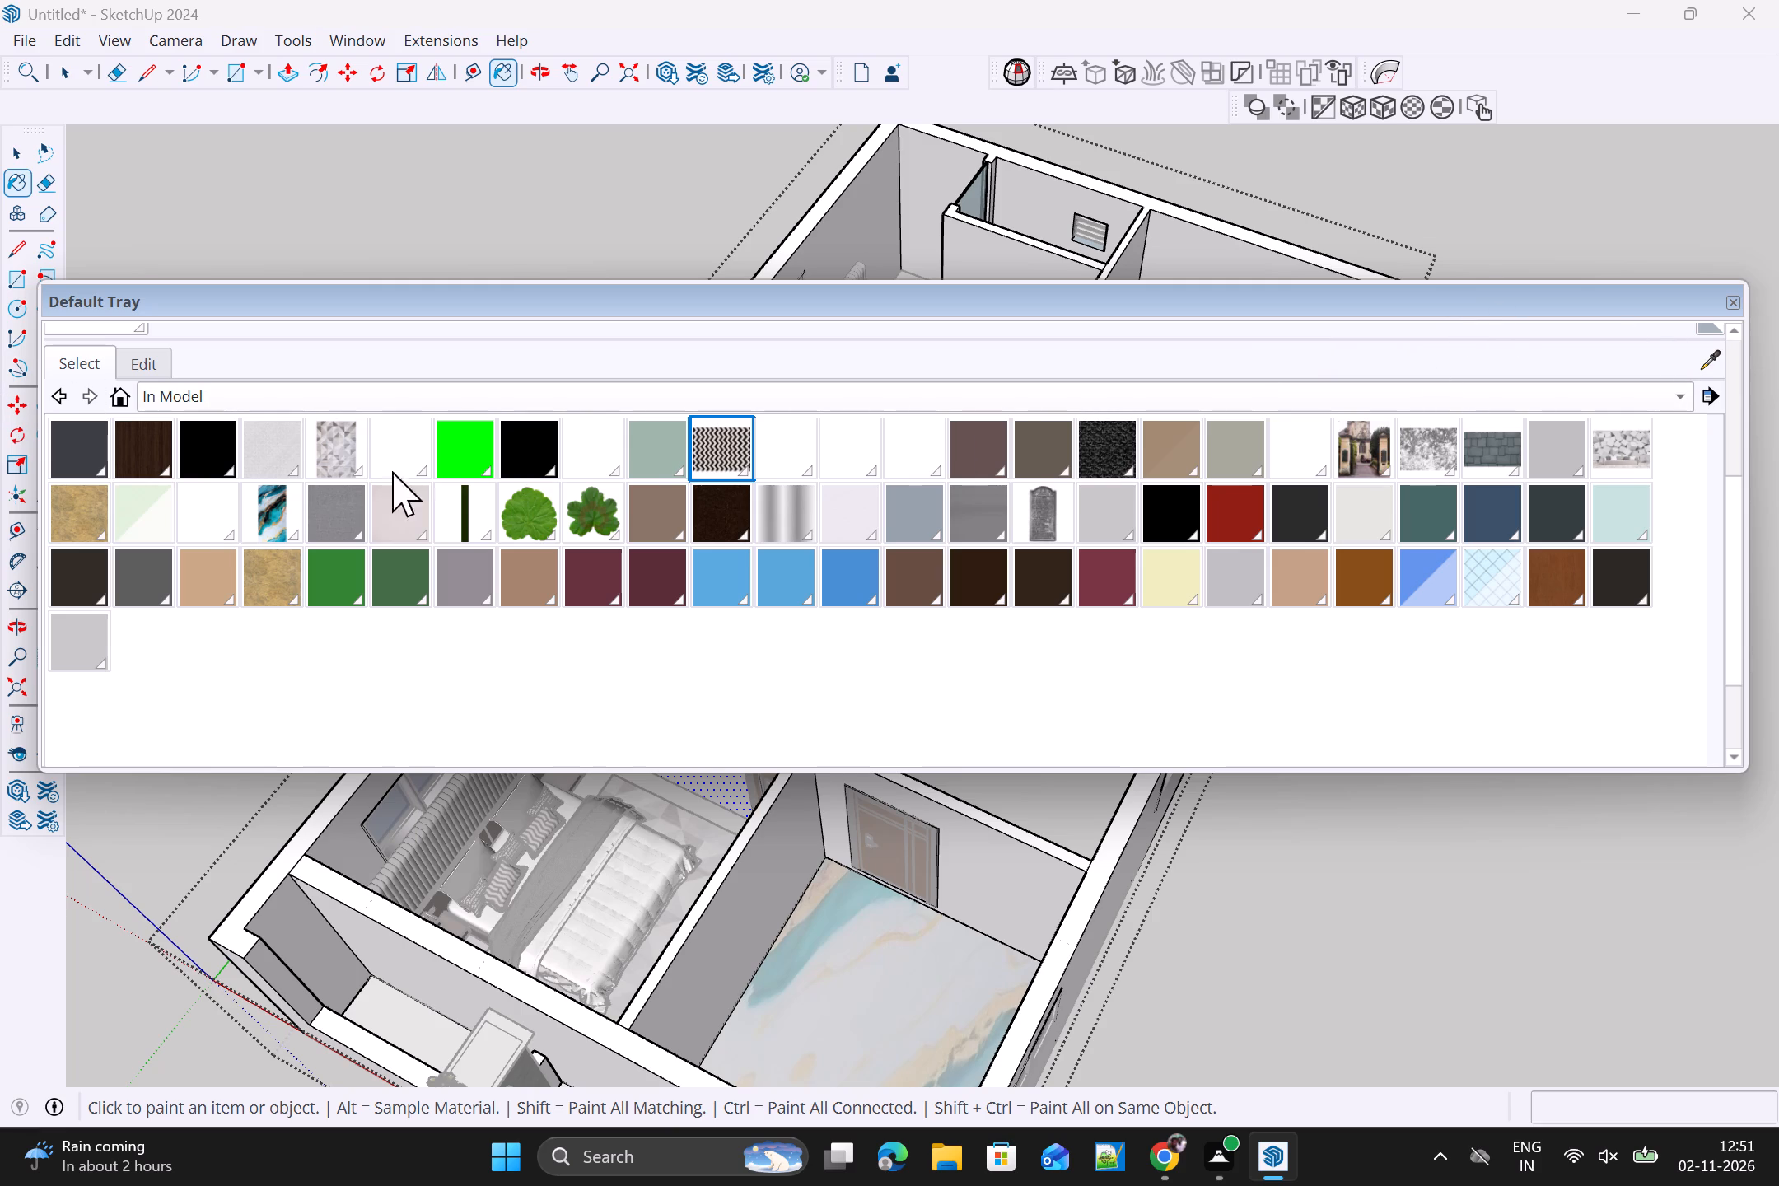
click(415, 450)
scroll(1407, 443, up, 3)
scroll(0, 386, up, 4)
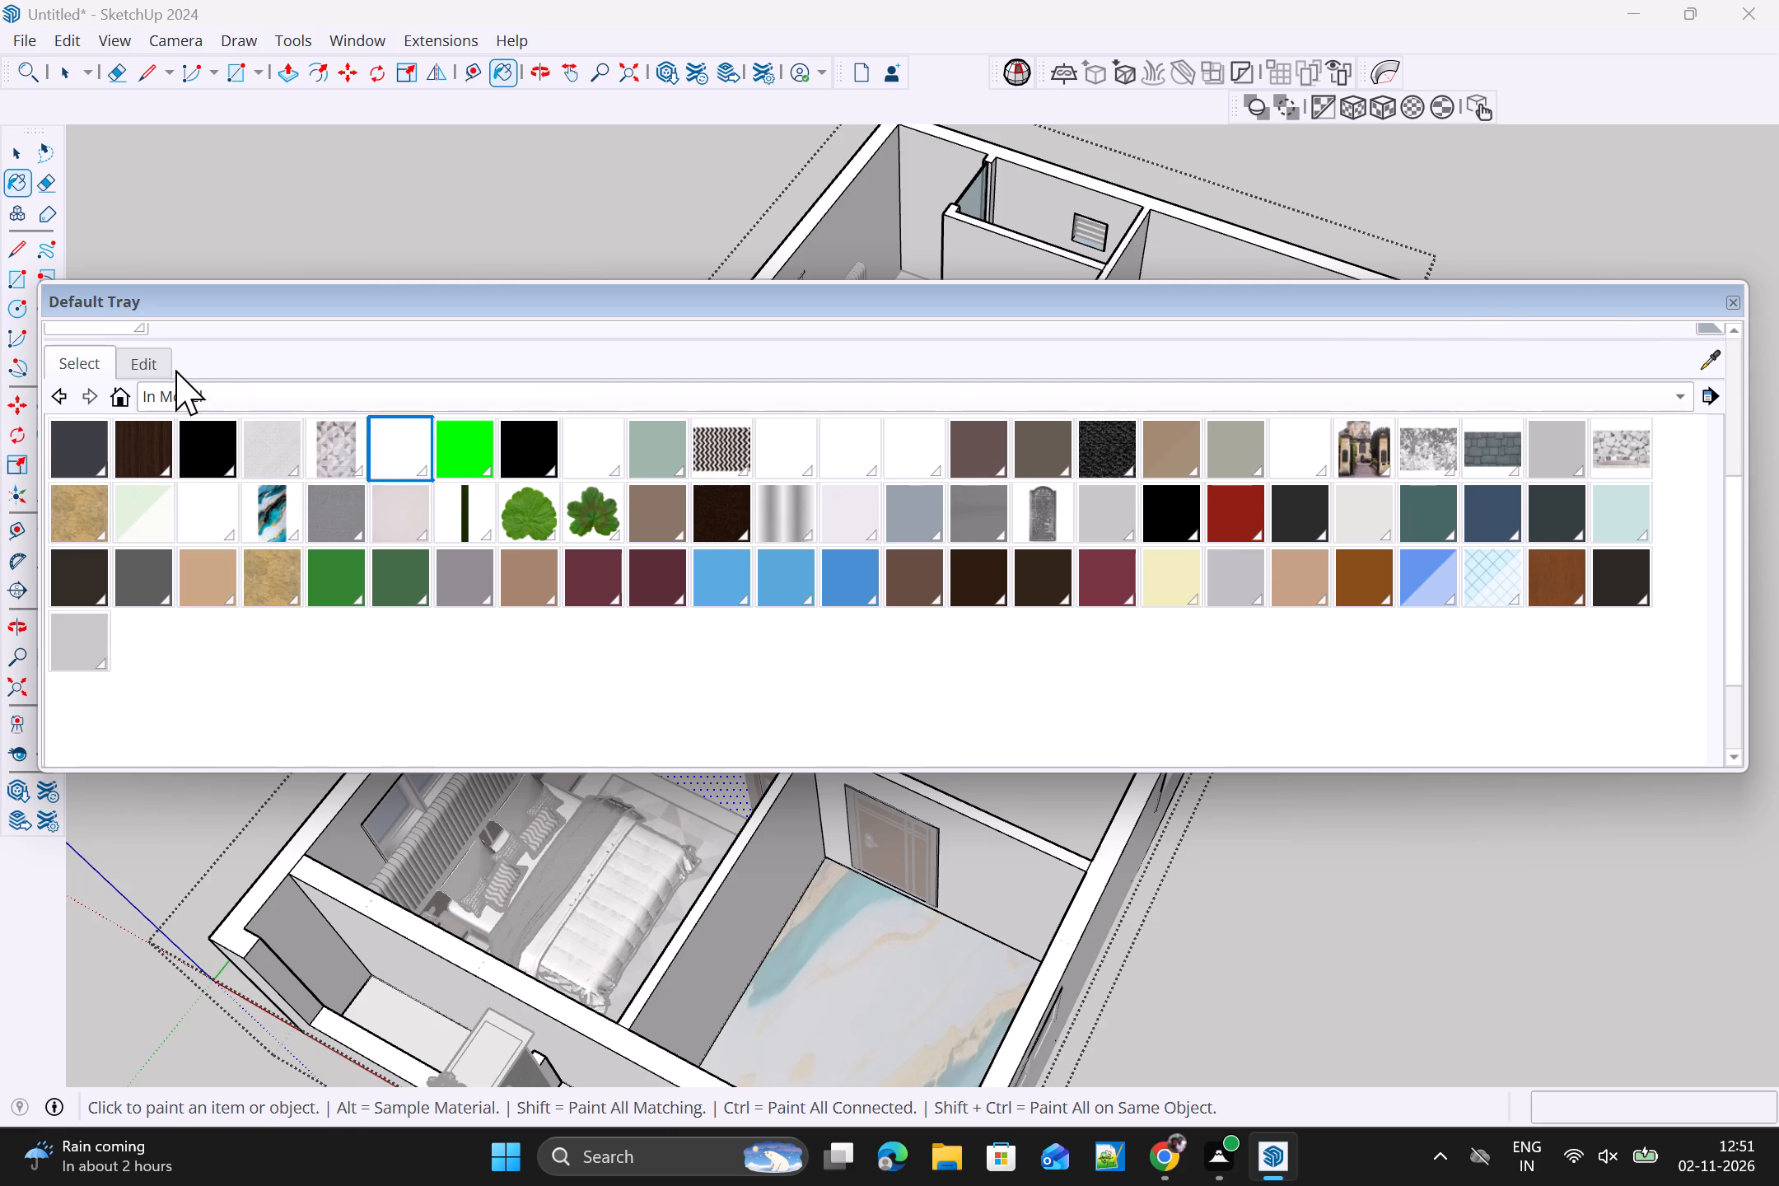
scroll(175, 370, up, 3)
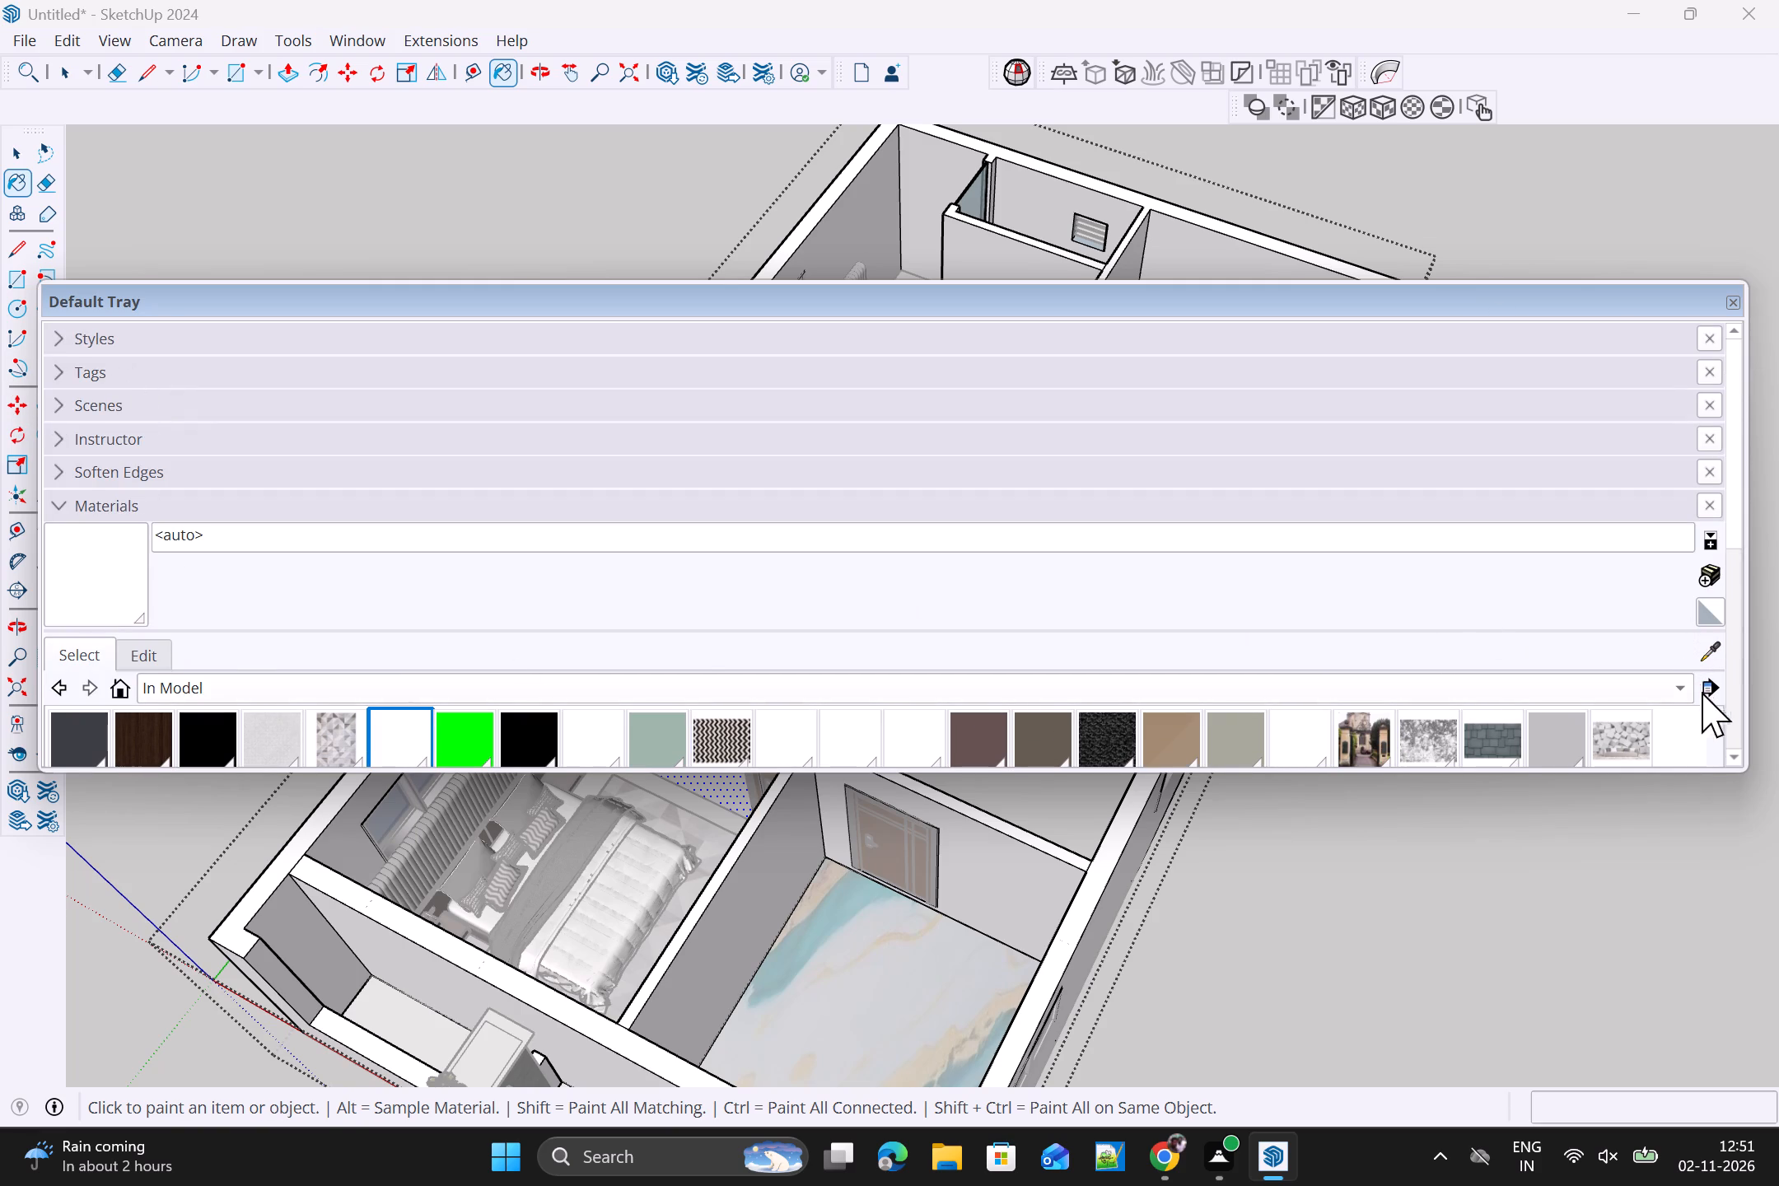
click(1713, 577)
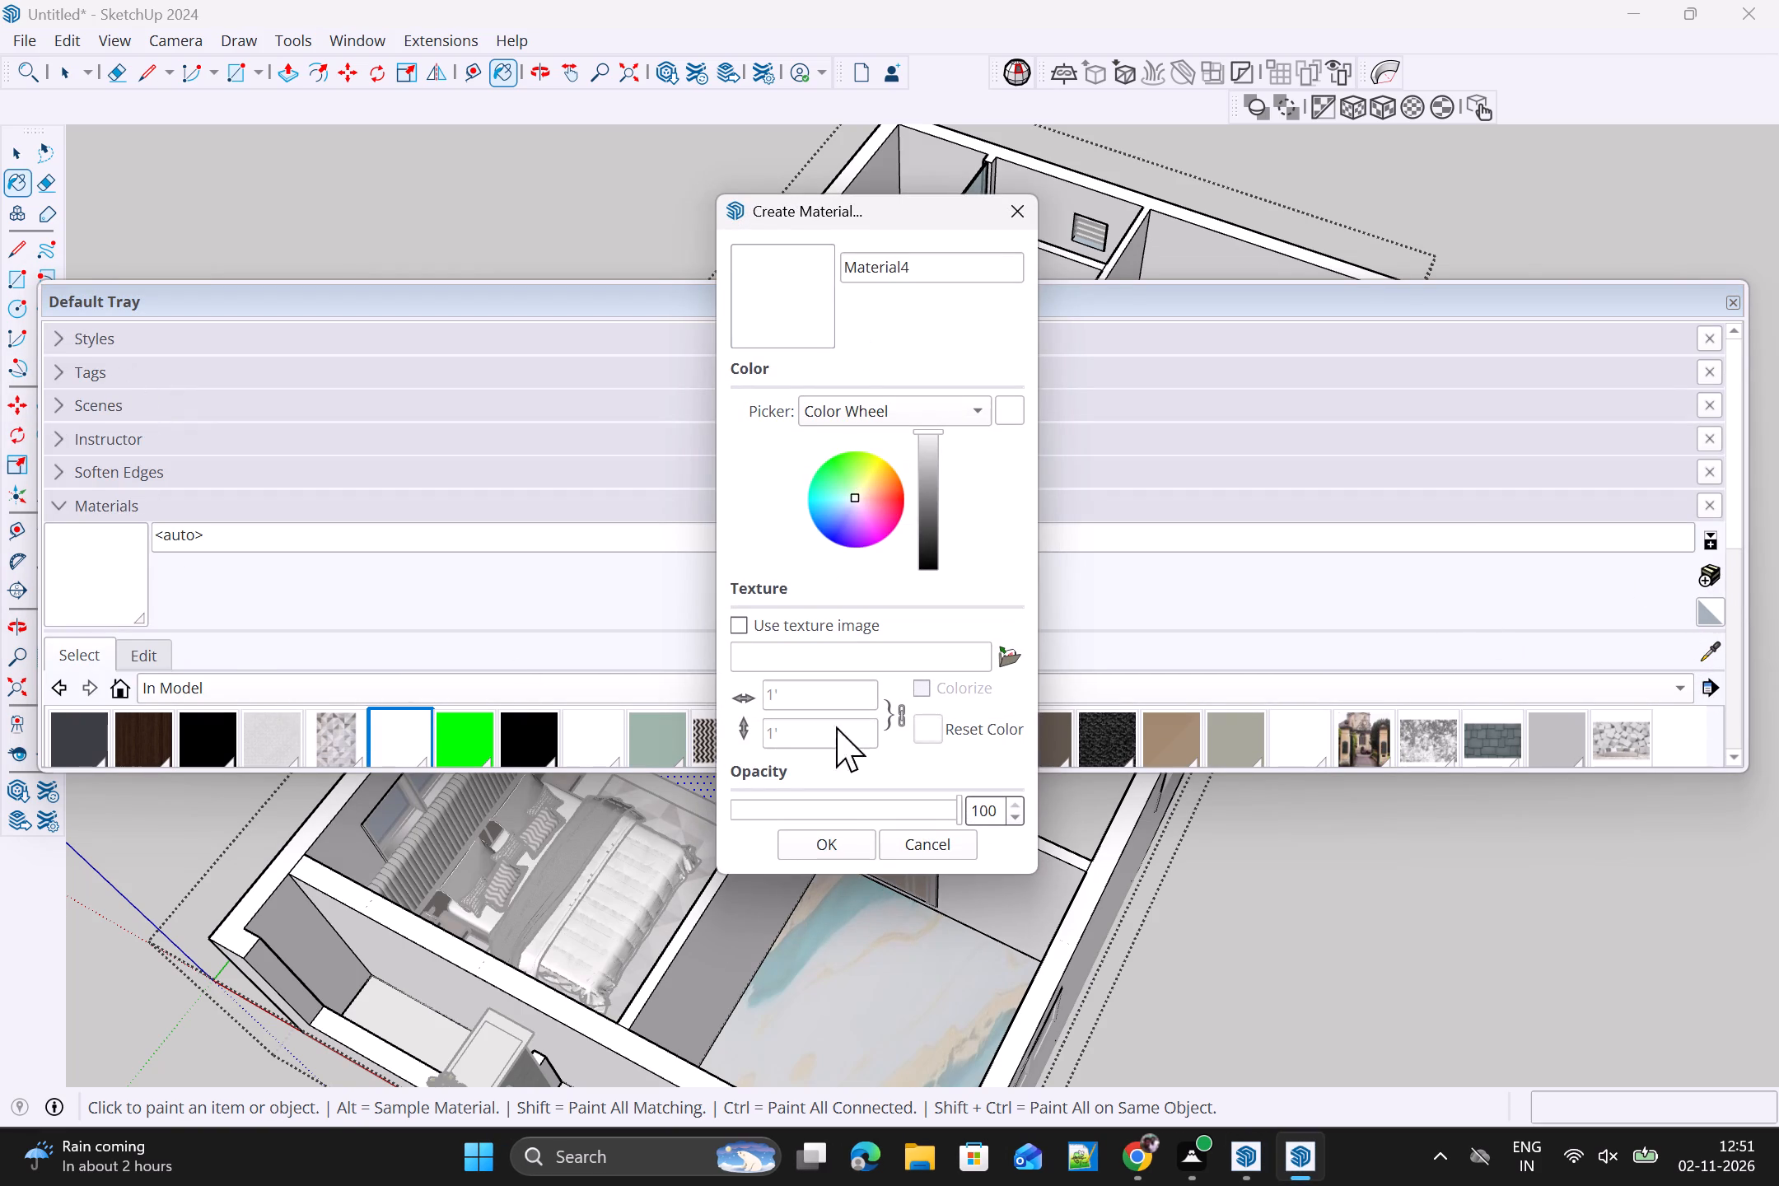
click(1010, 655)
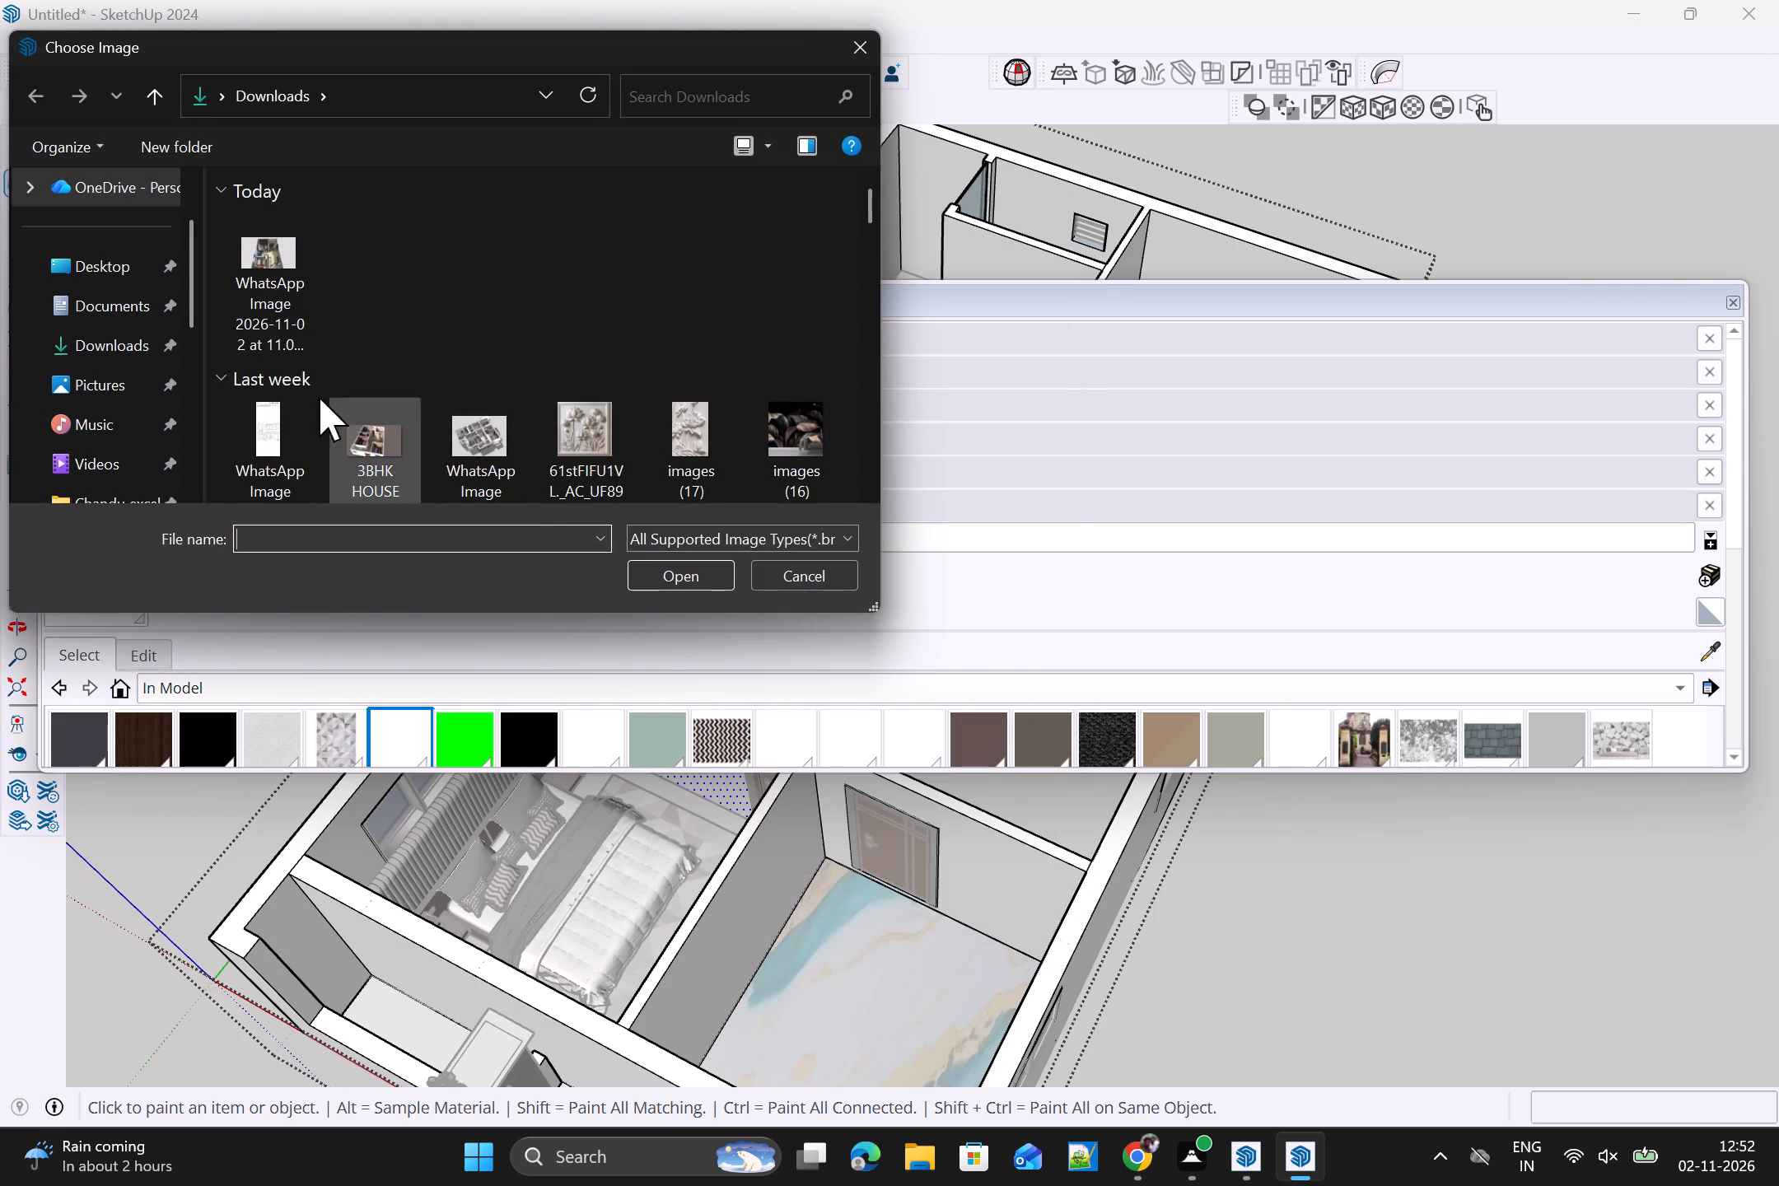
scroll(273, 353, down, 1)
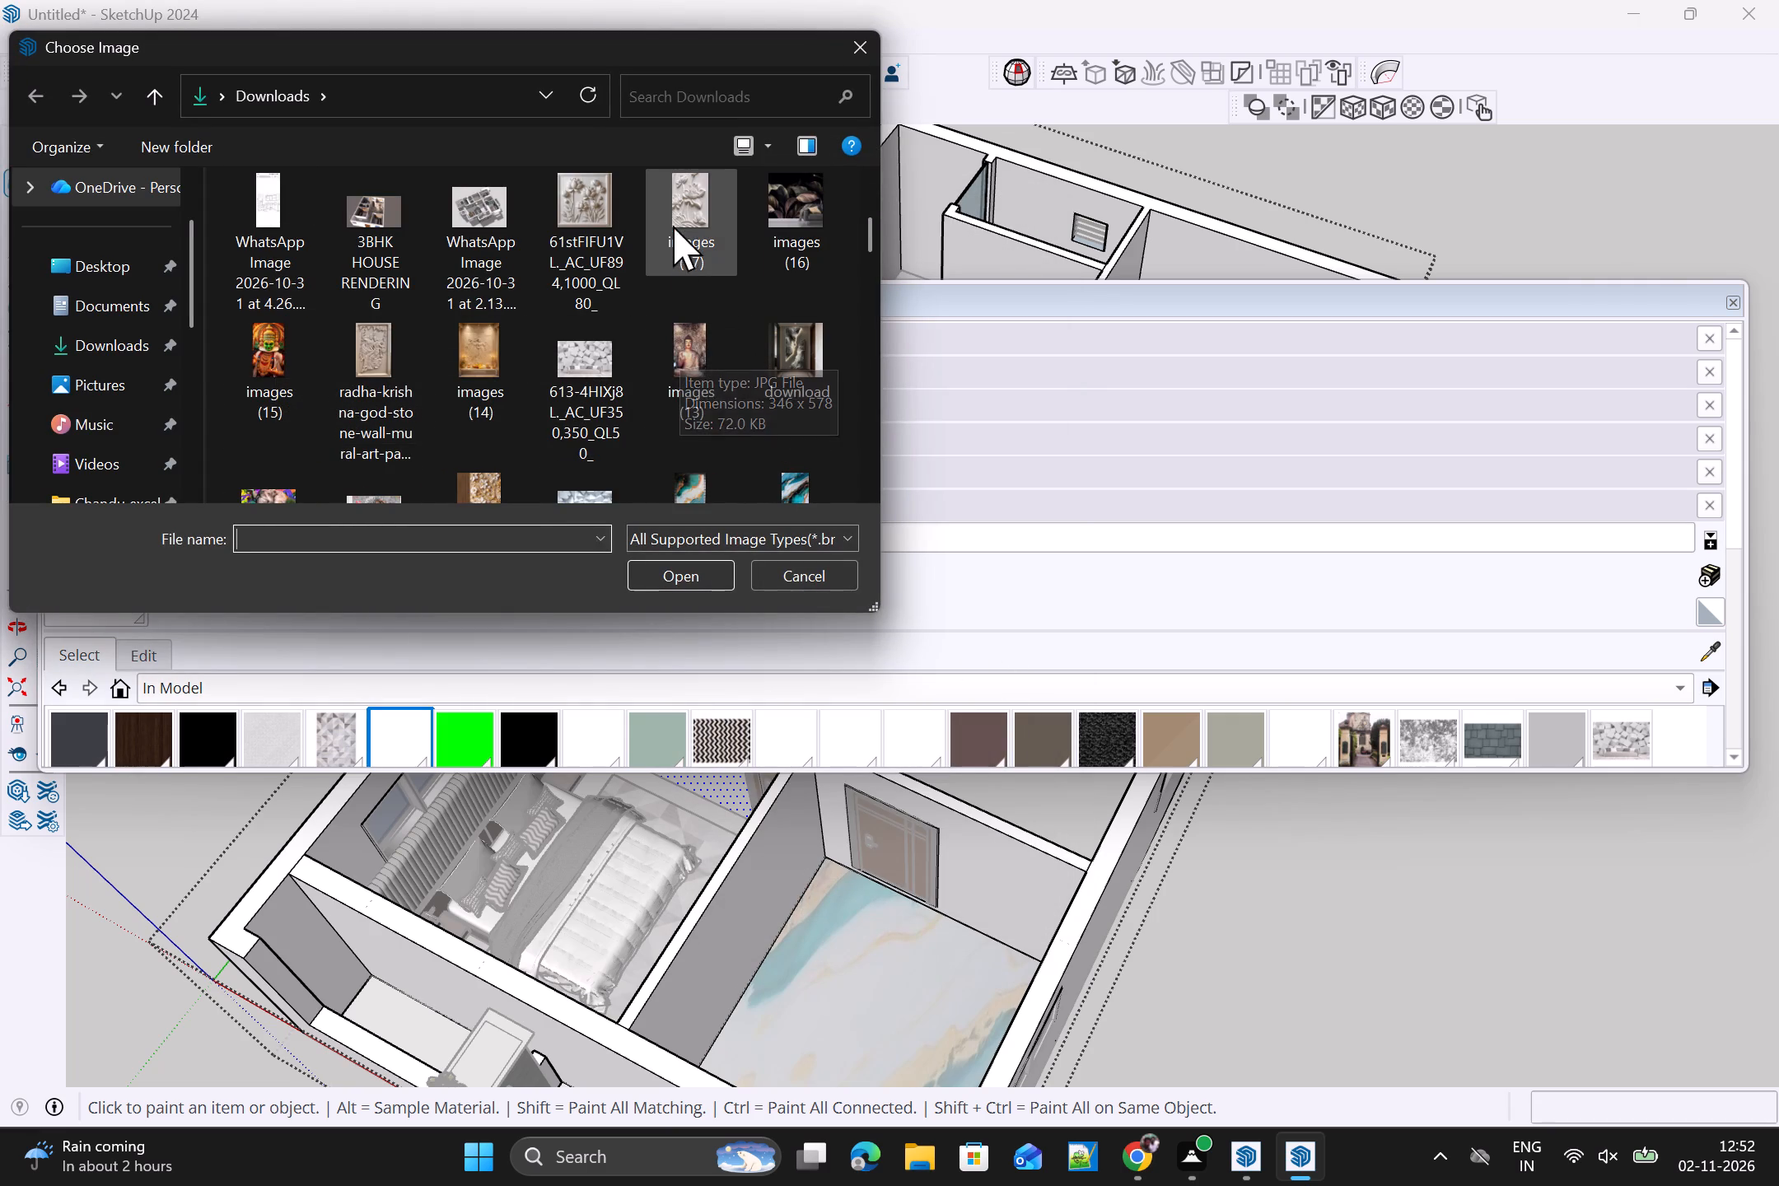
click(607, 208)
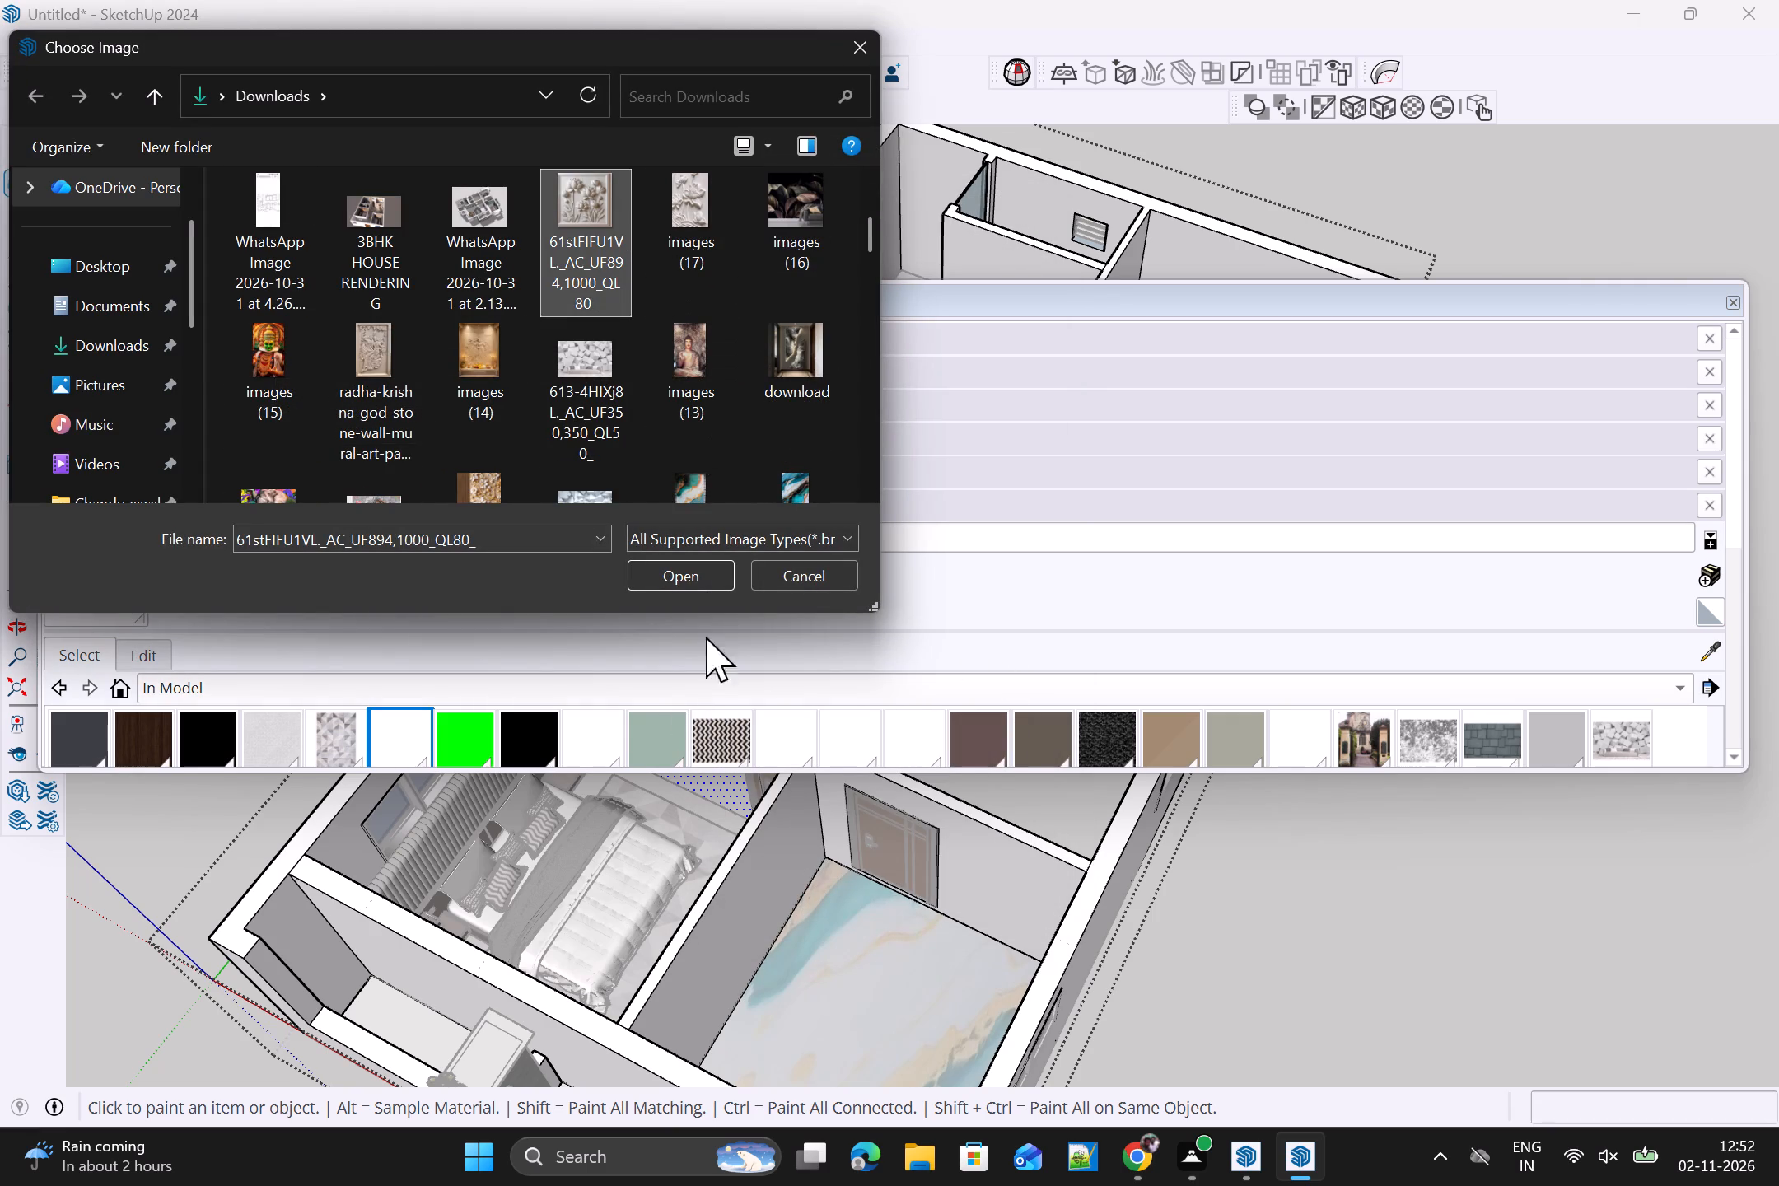
click(696, 576)
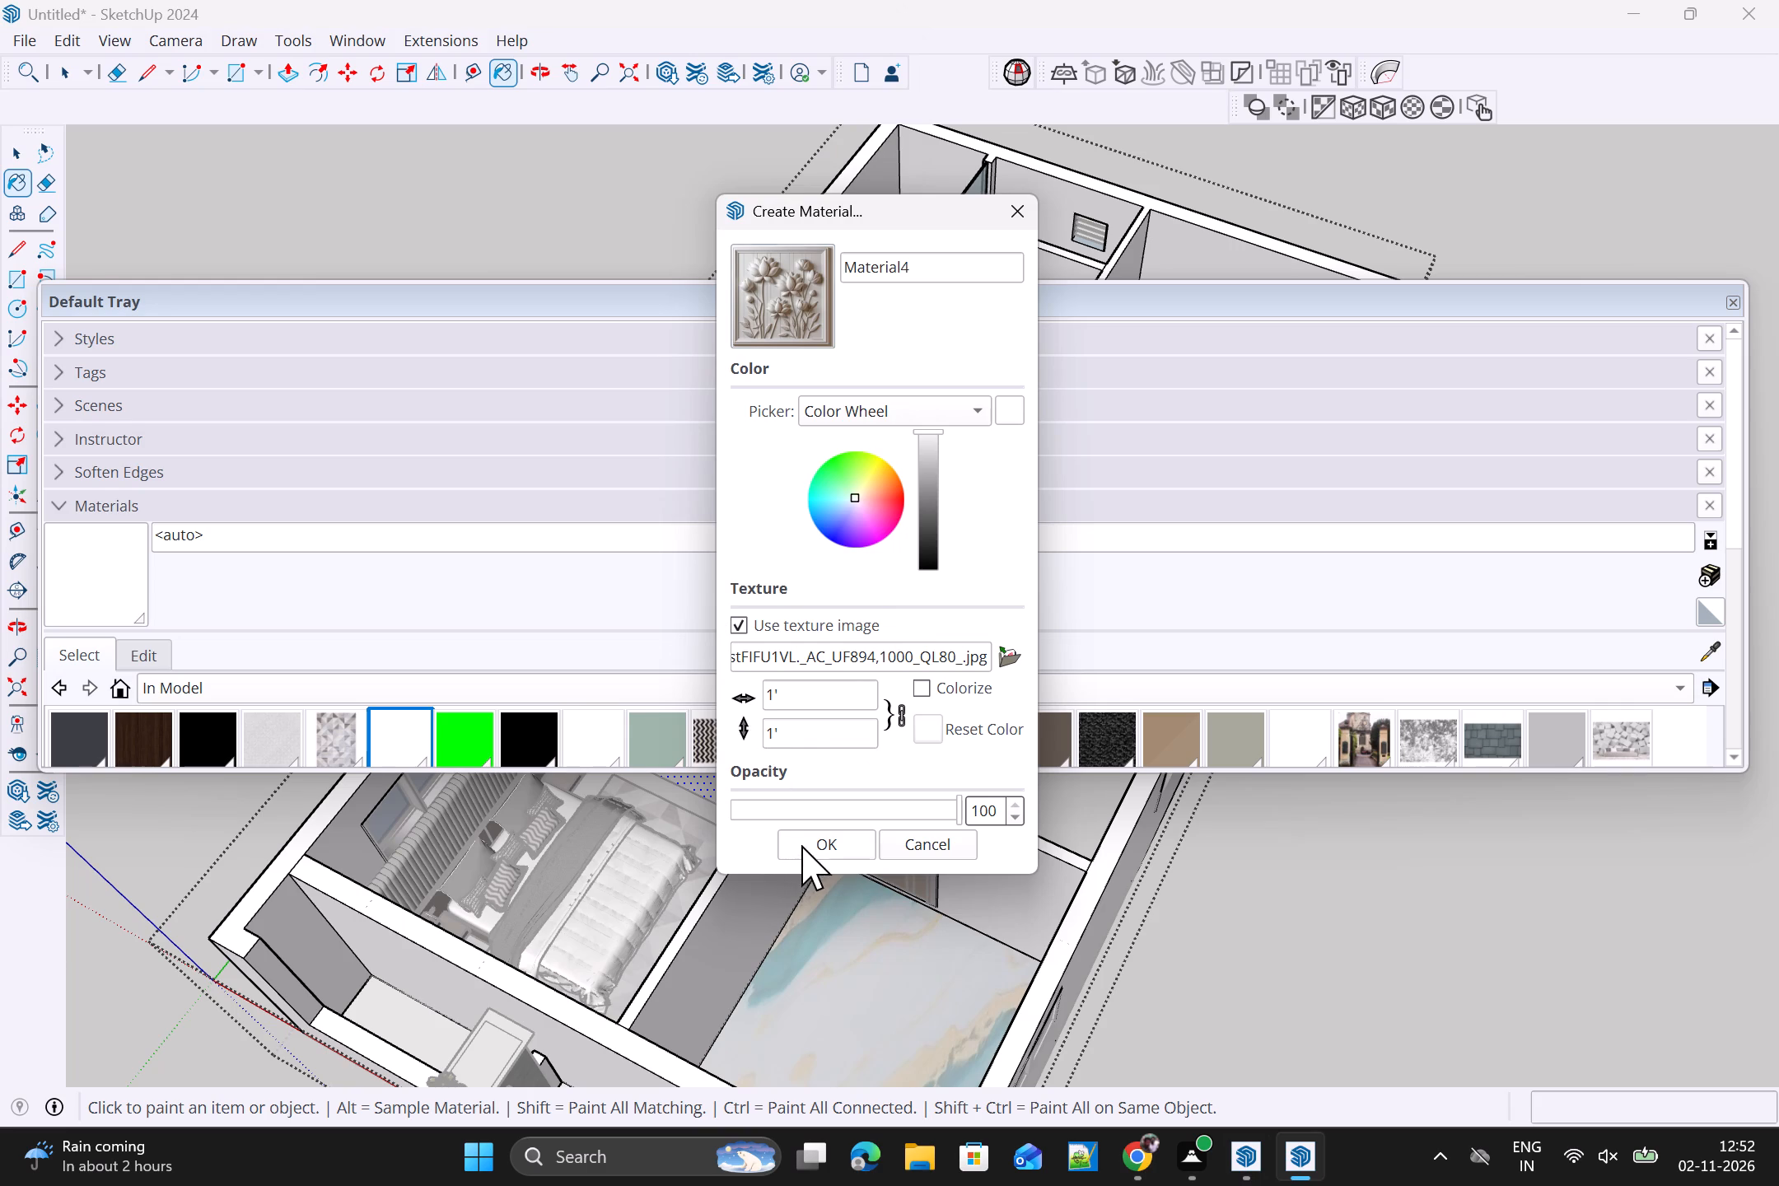
click(801, 845)
Paint the front bedroom's toilet-side wall, the hall wall with the two rear room doors, and the marble-floored front room's partition and hall-side walls with the relief material.
drag(1219, 292, 1223, 318)
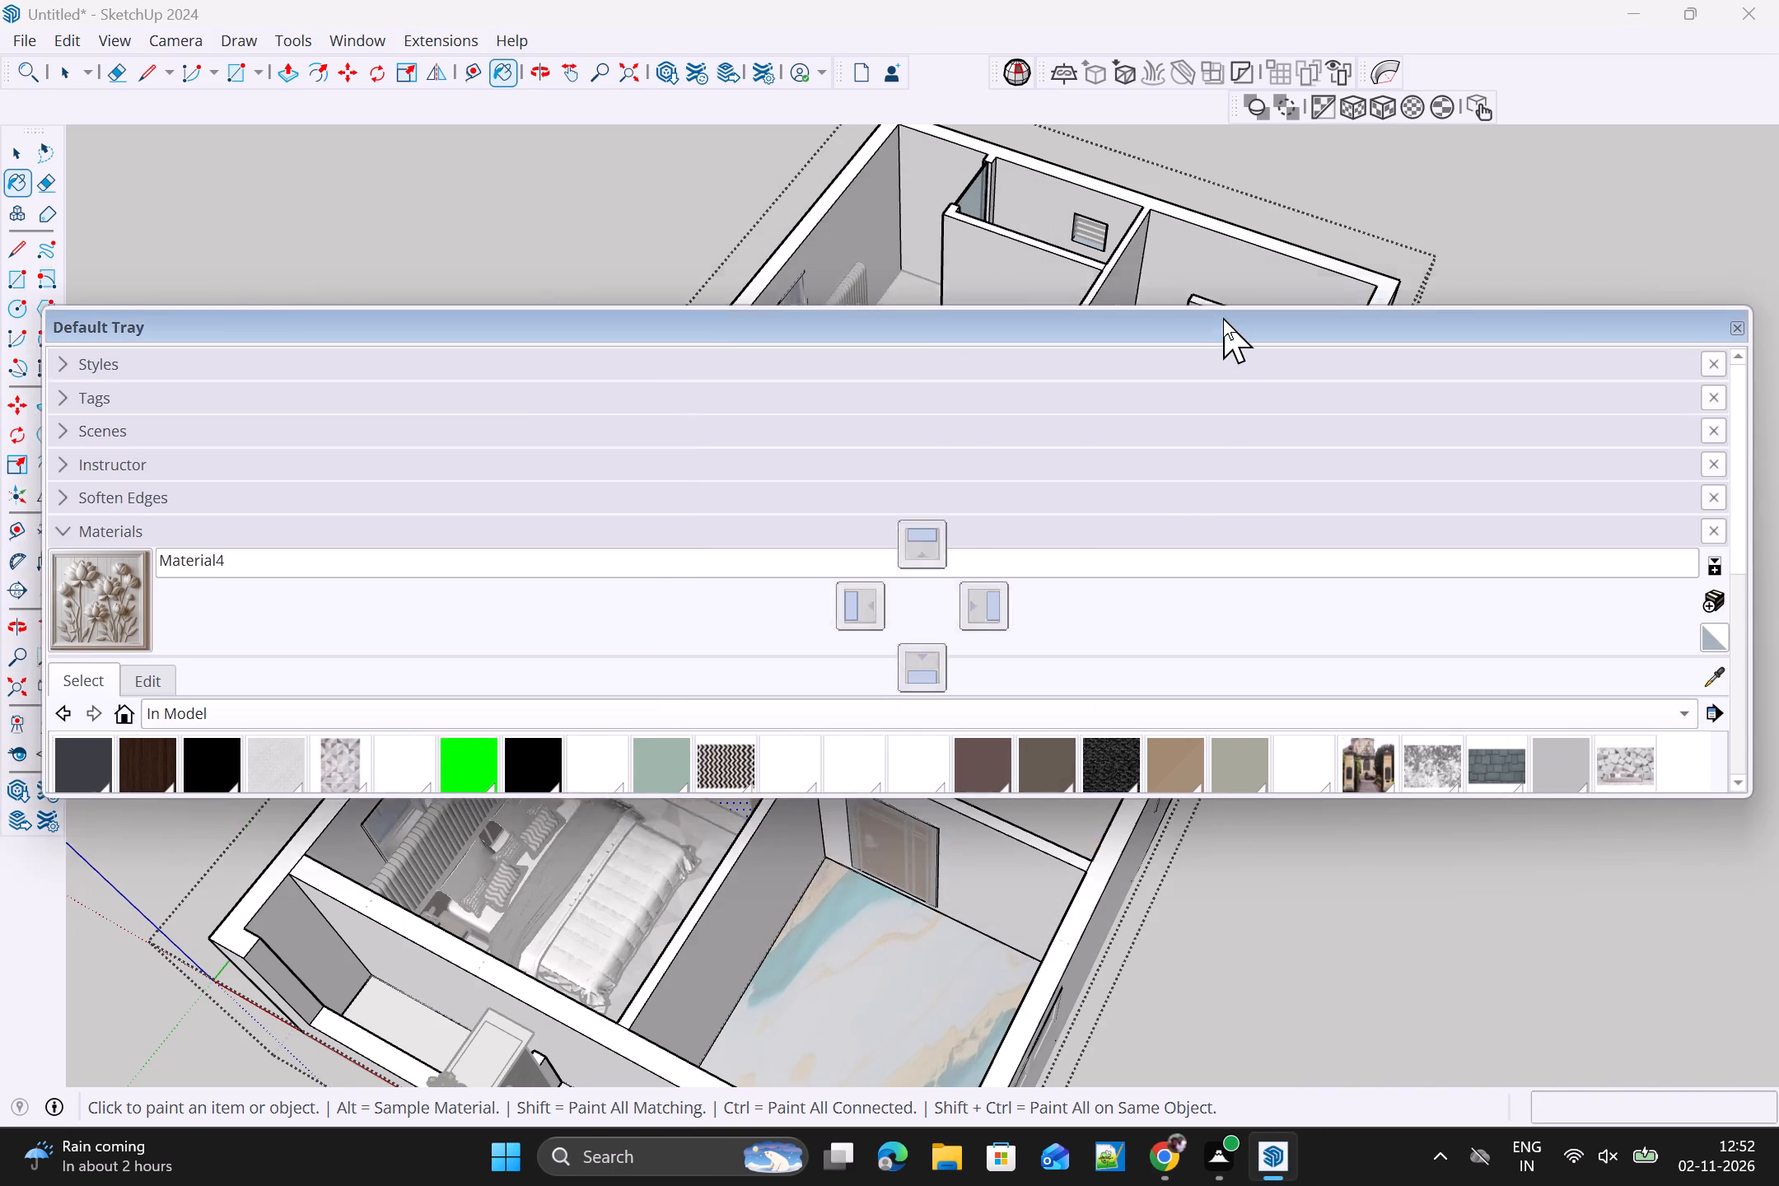
drag(1223, 318, 1323, 976)
click(677, 726)
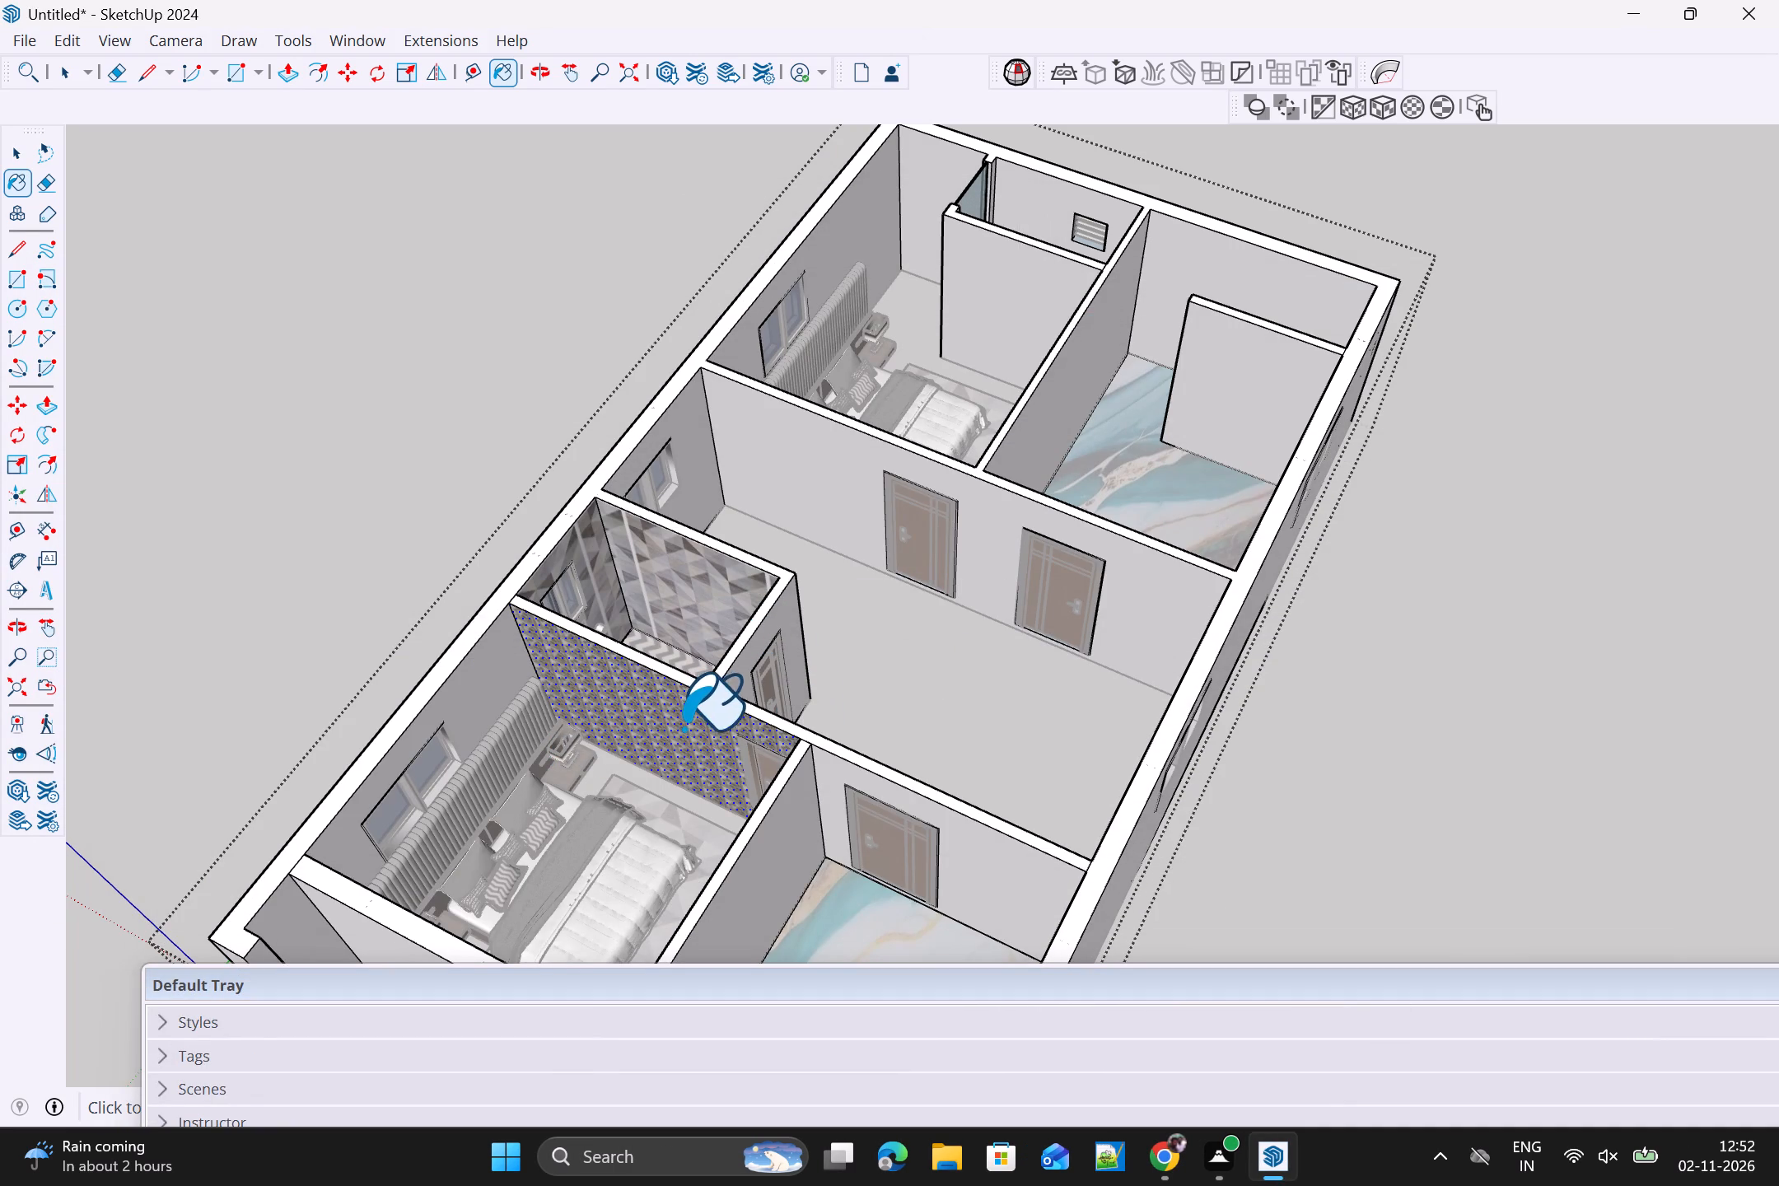
scroll(842, 546, down, 2)
click(835, 506)
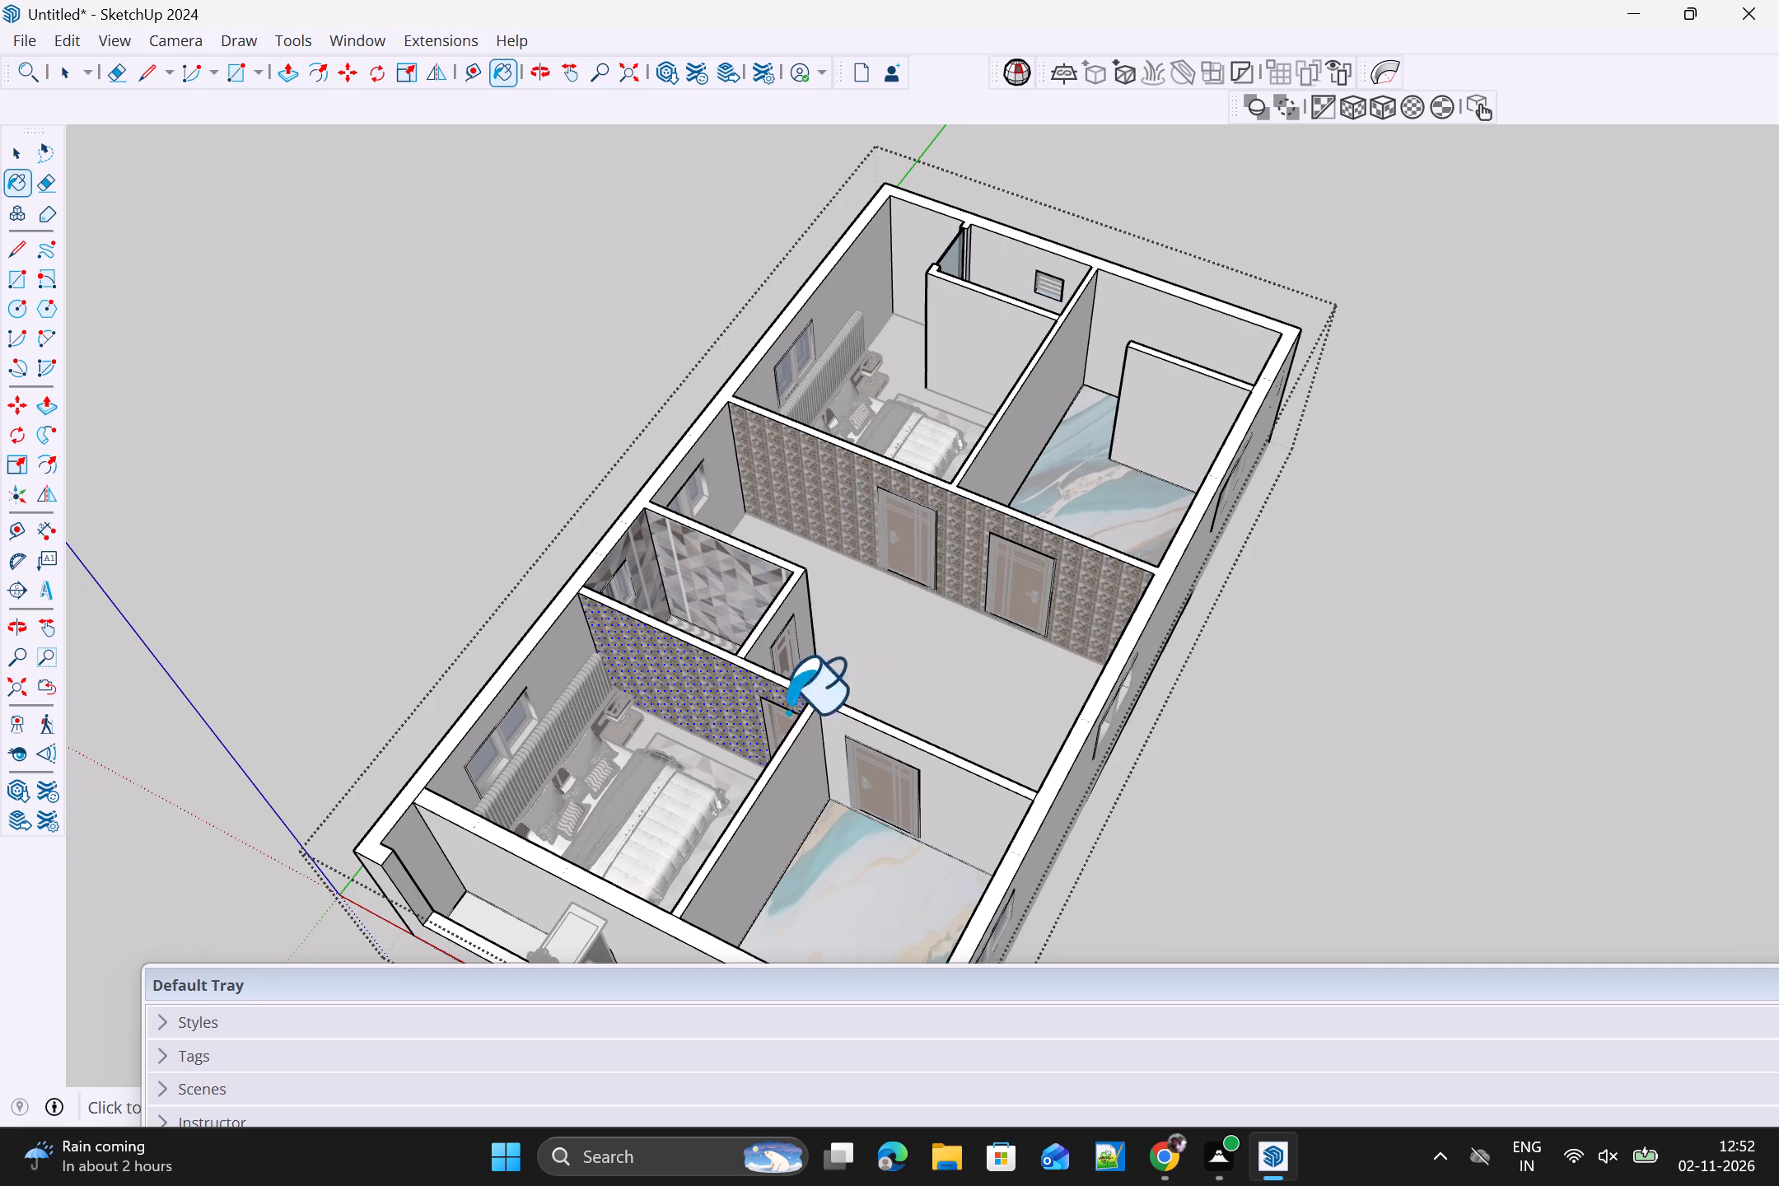
middle_drag(787, 836, 638, 732)
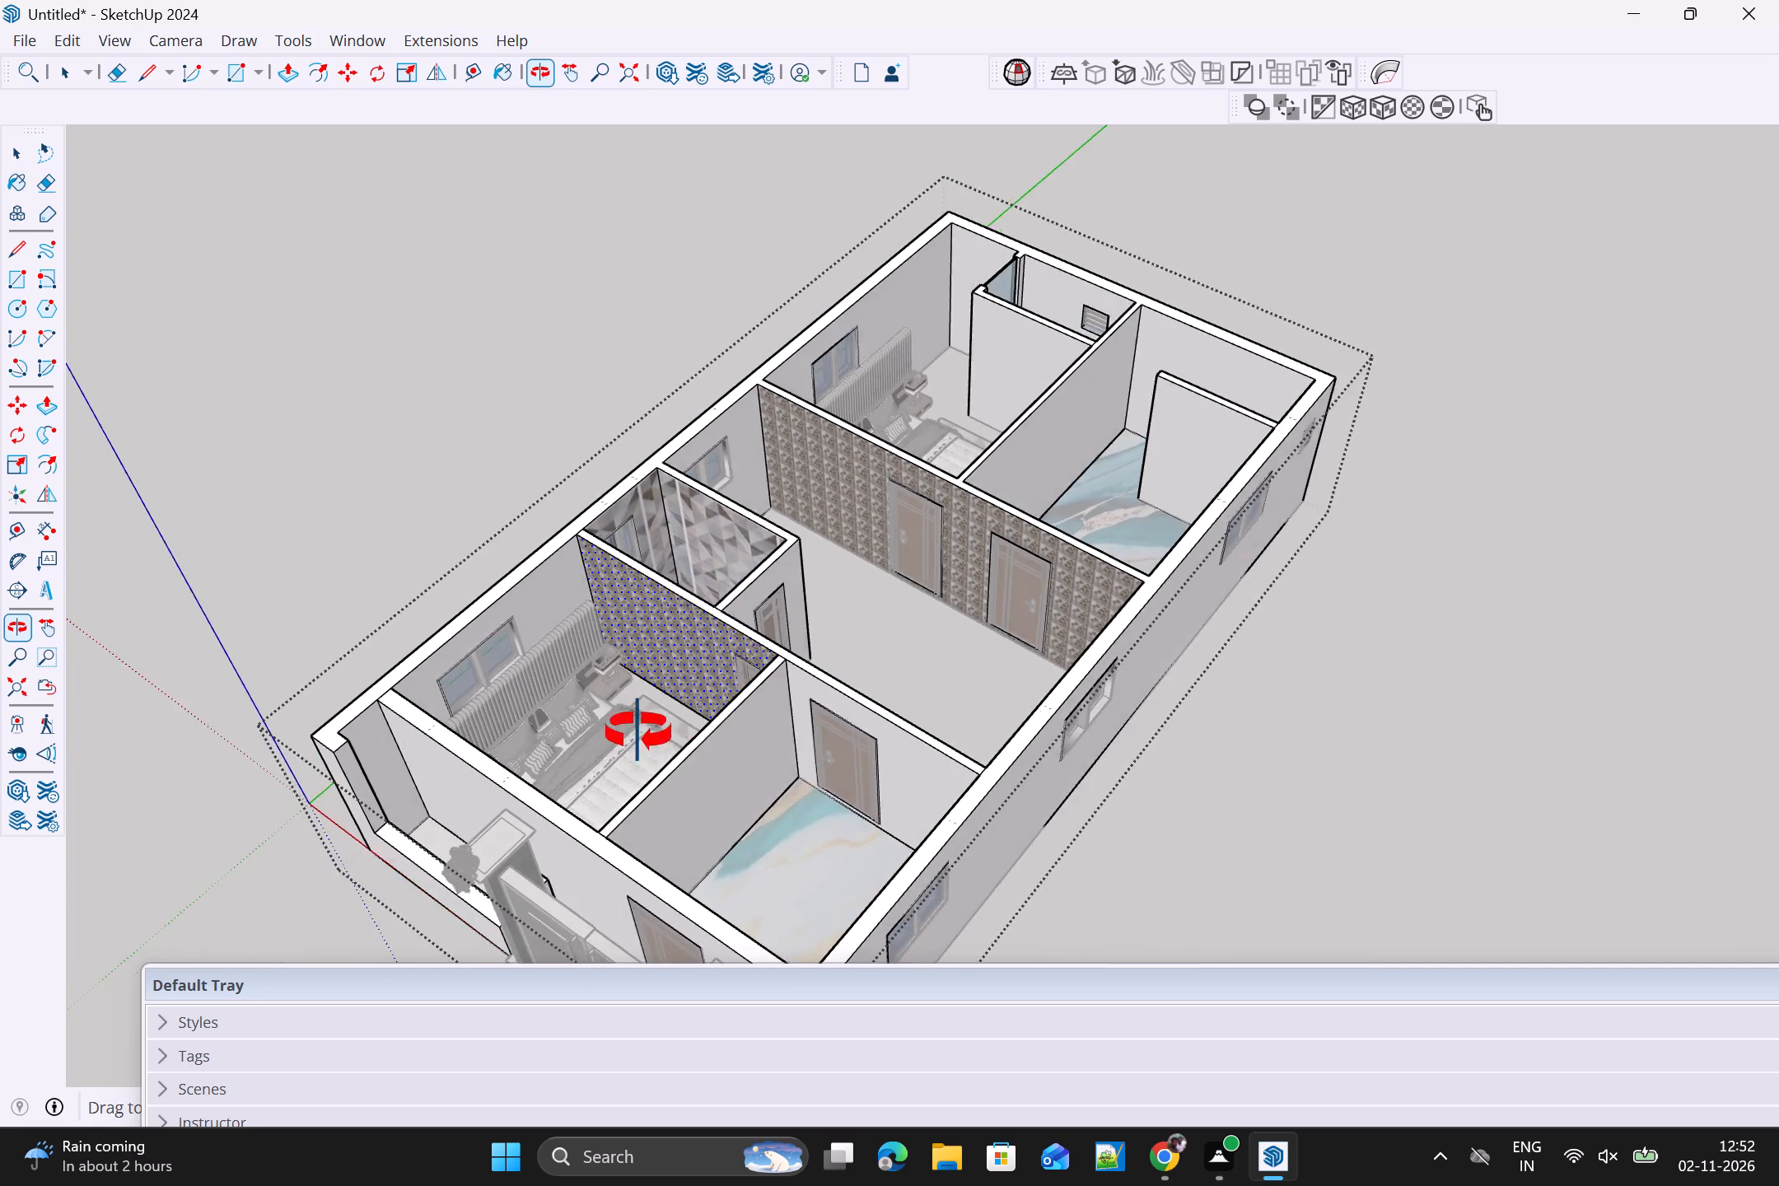
middle_drag(638, 732, 580, 682)
click(688, 694)
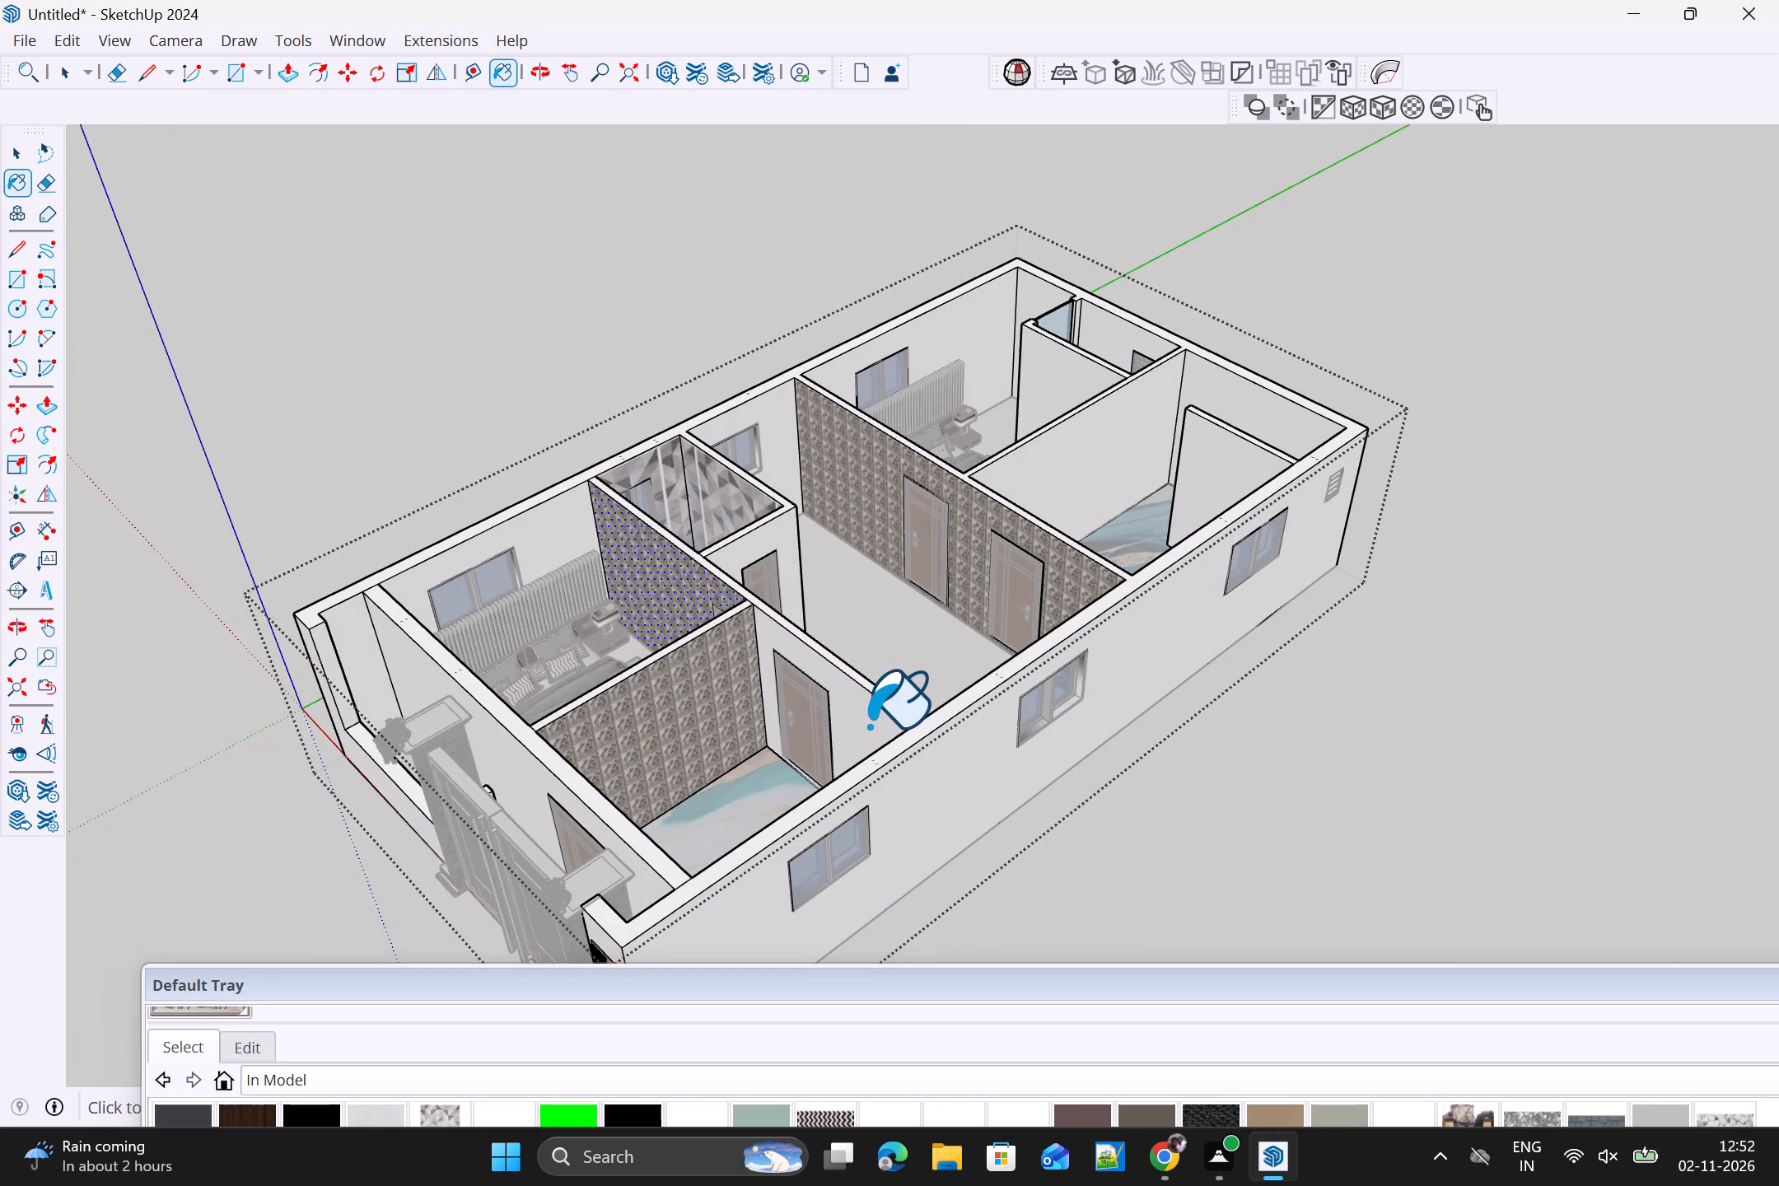
click(867, 726)
Paint the front walls of both front rooms, the hall's front wall and the toilet's rear outer wall with the relief material.
middle_drag(667, 729, 86, 791)
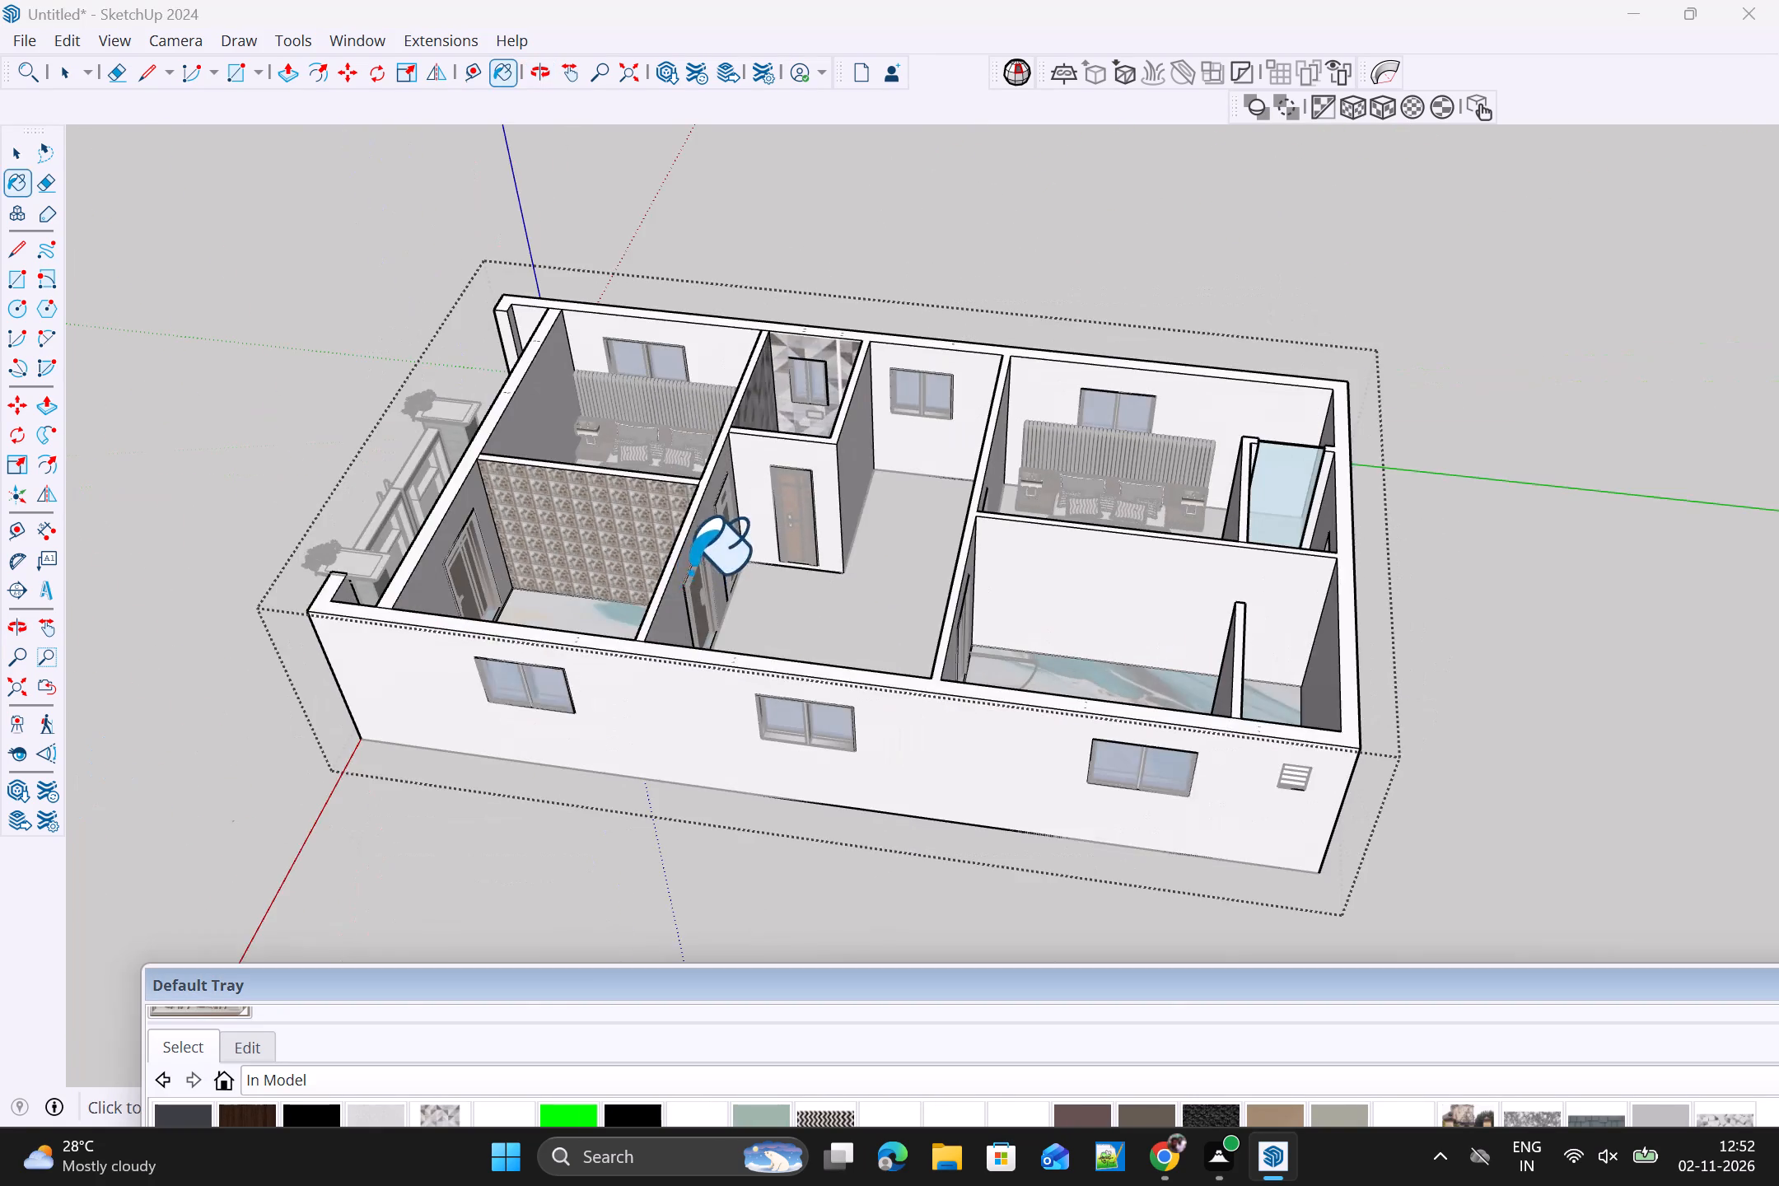
middle_drag(685, 572, 348, 619)
click(679, 322)
click(532, 385)
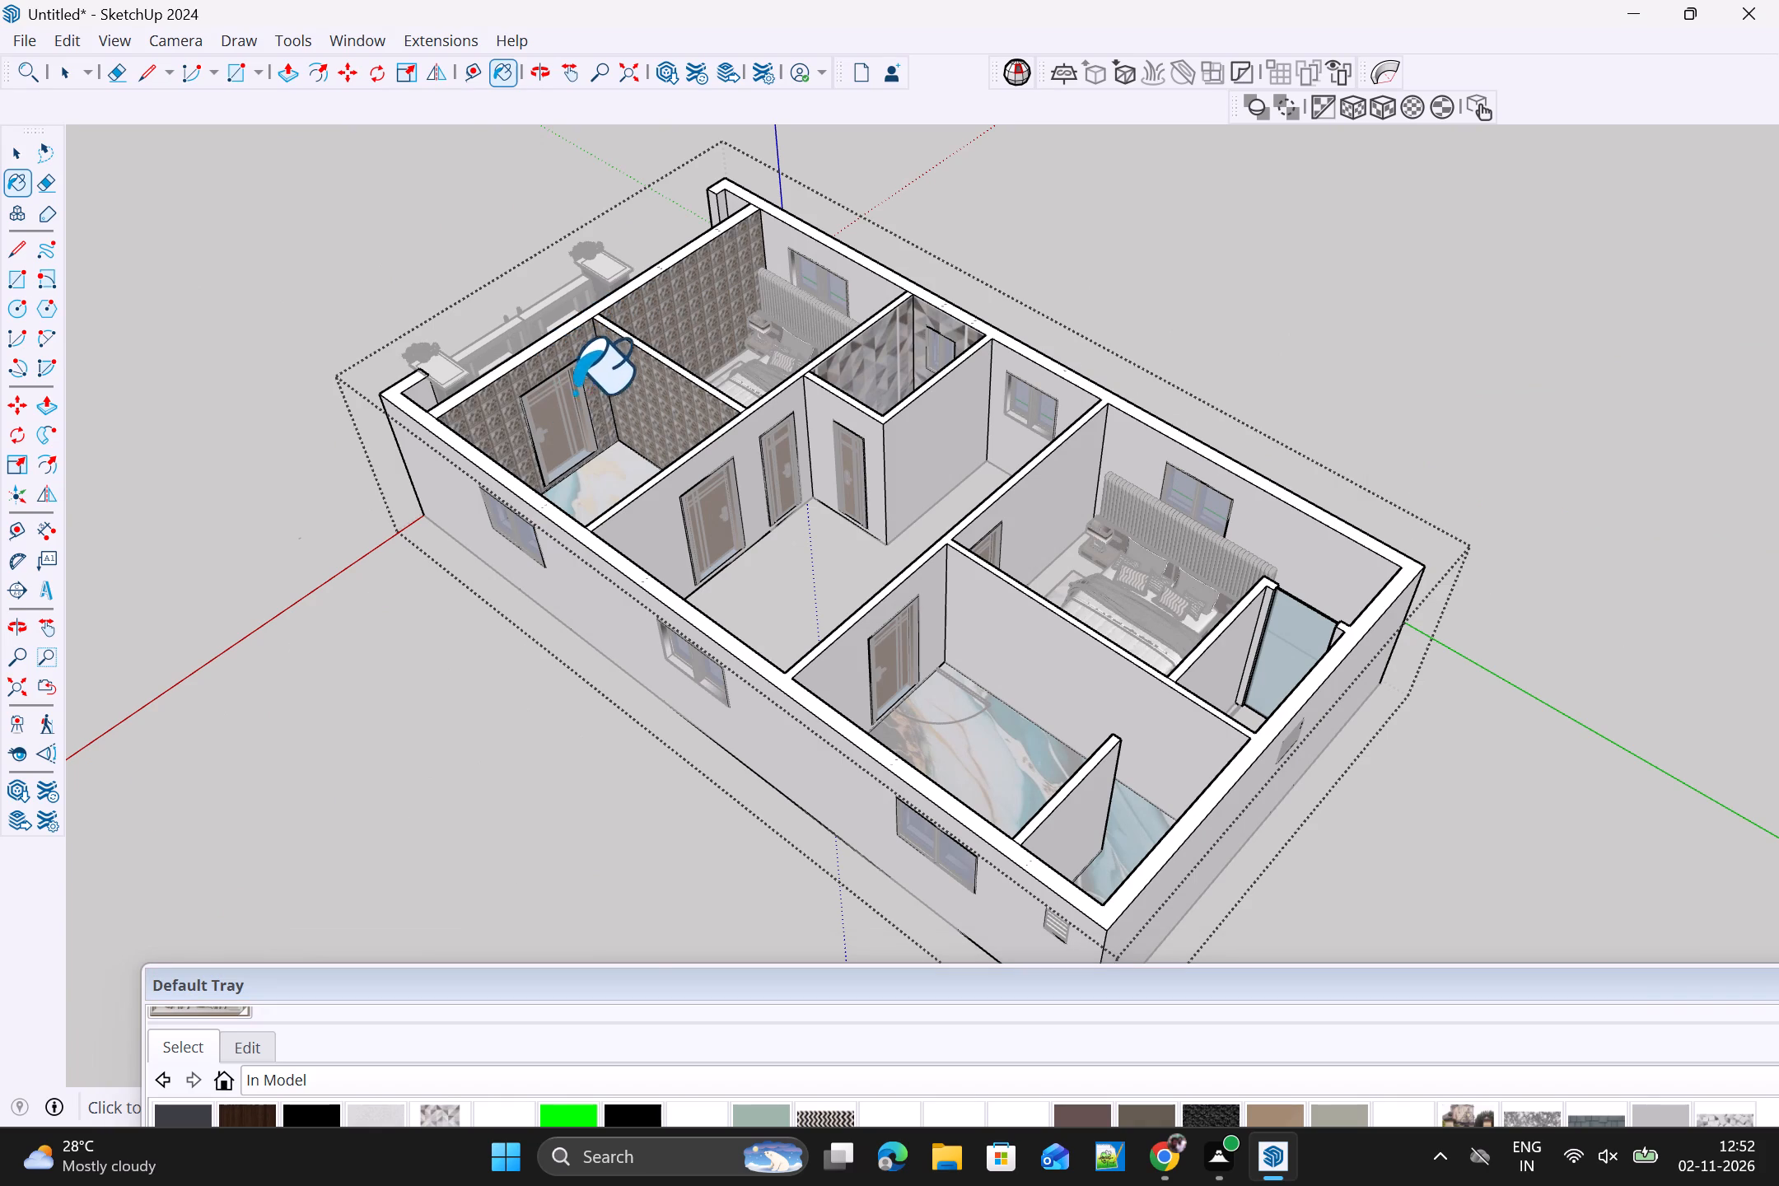
middle_drag(575, 479, 441, 661)
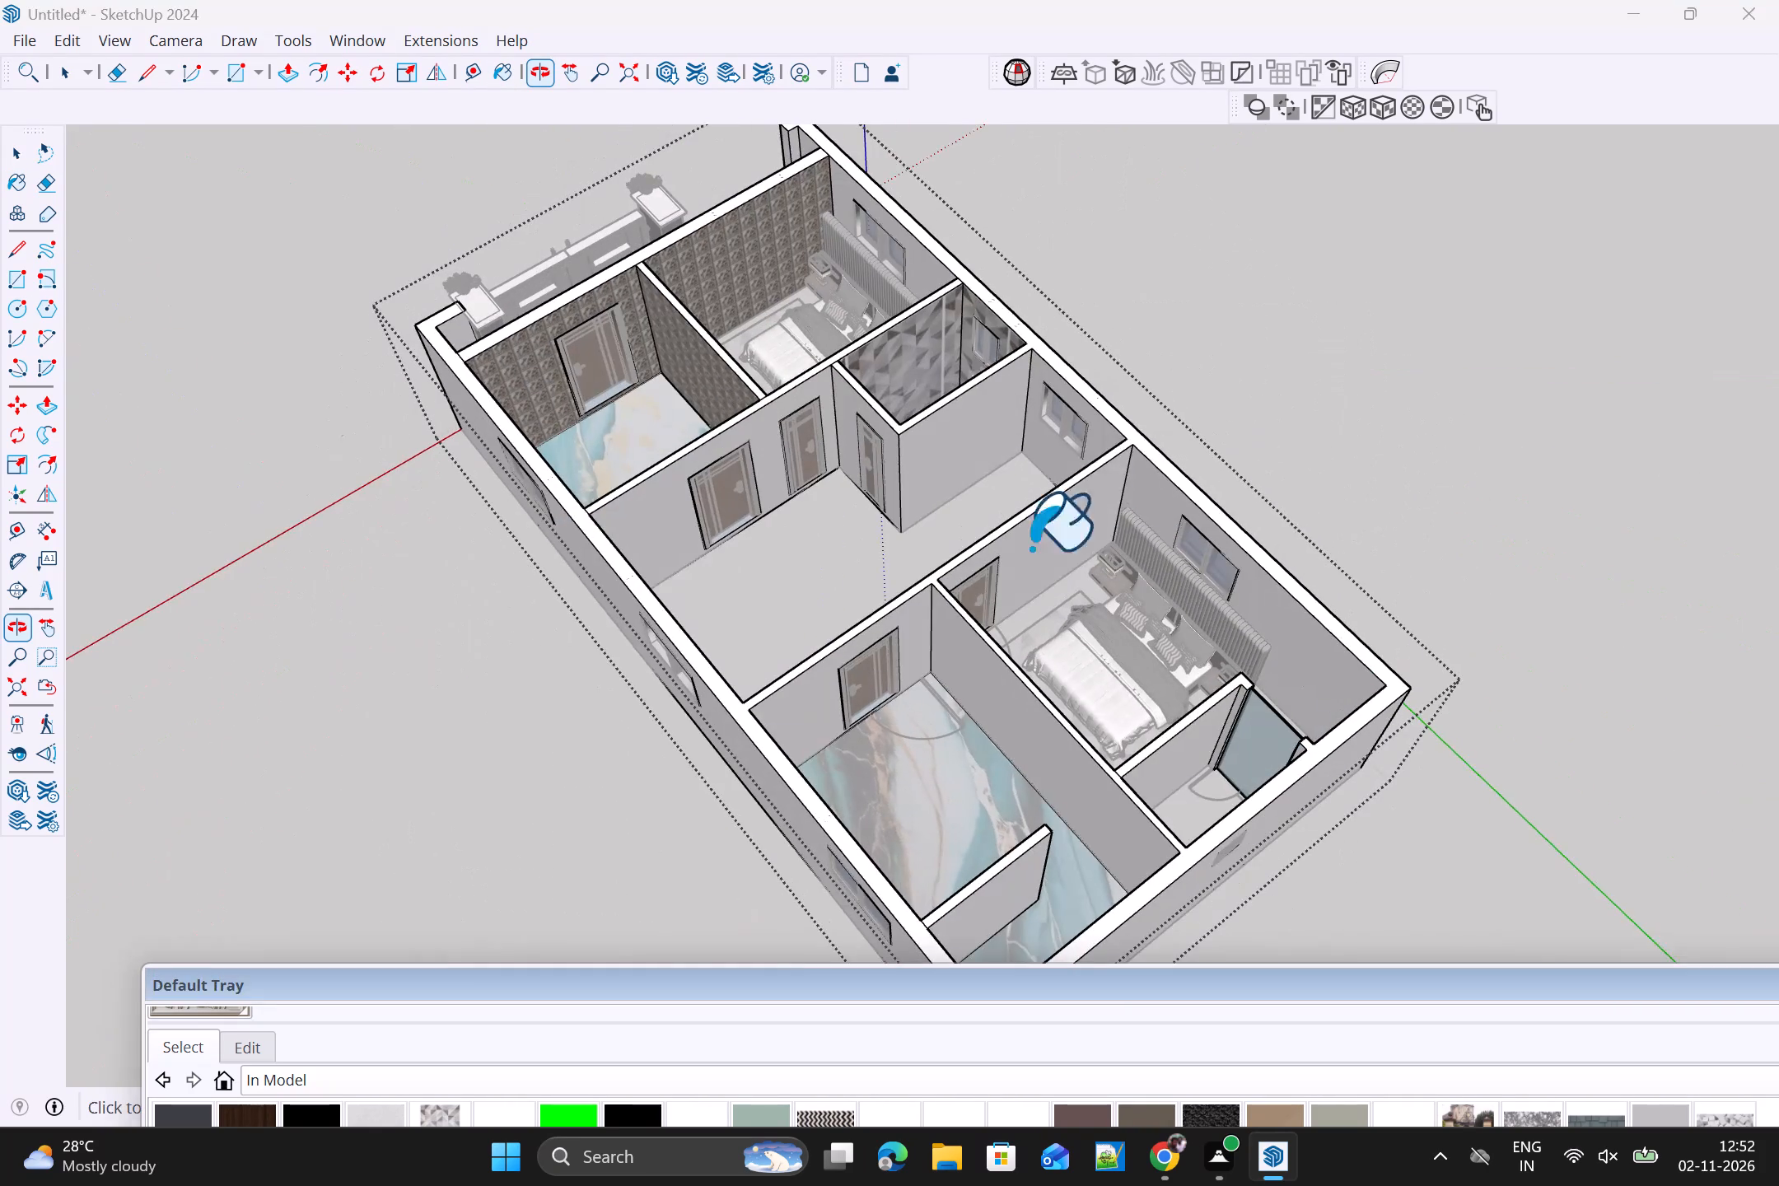
click(940, 441)
click(651, 508)
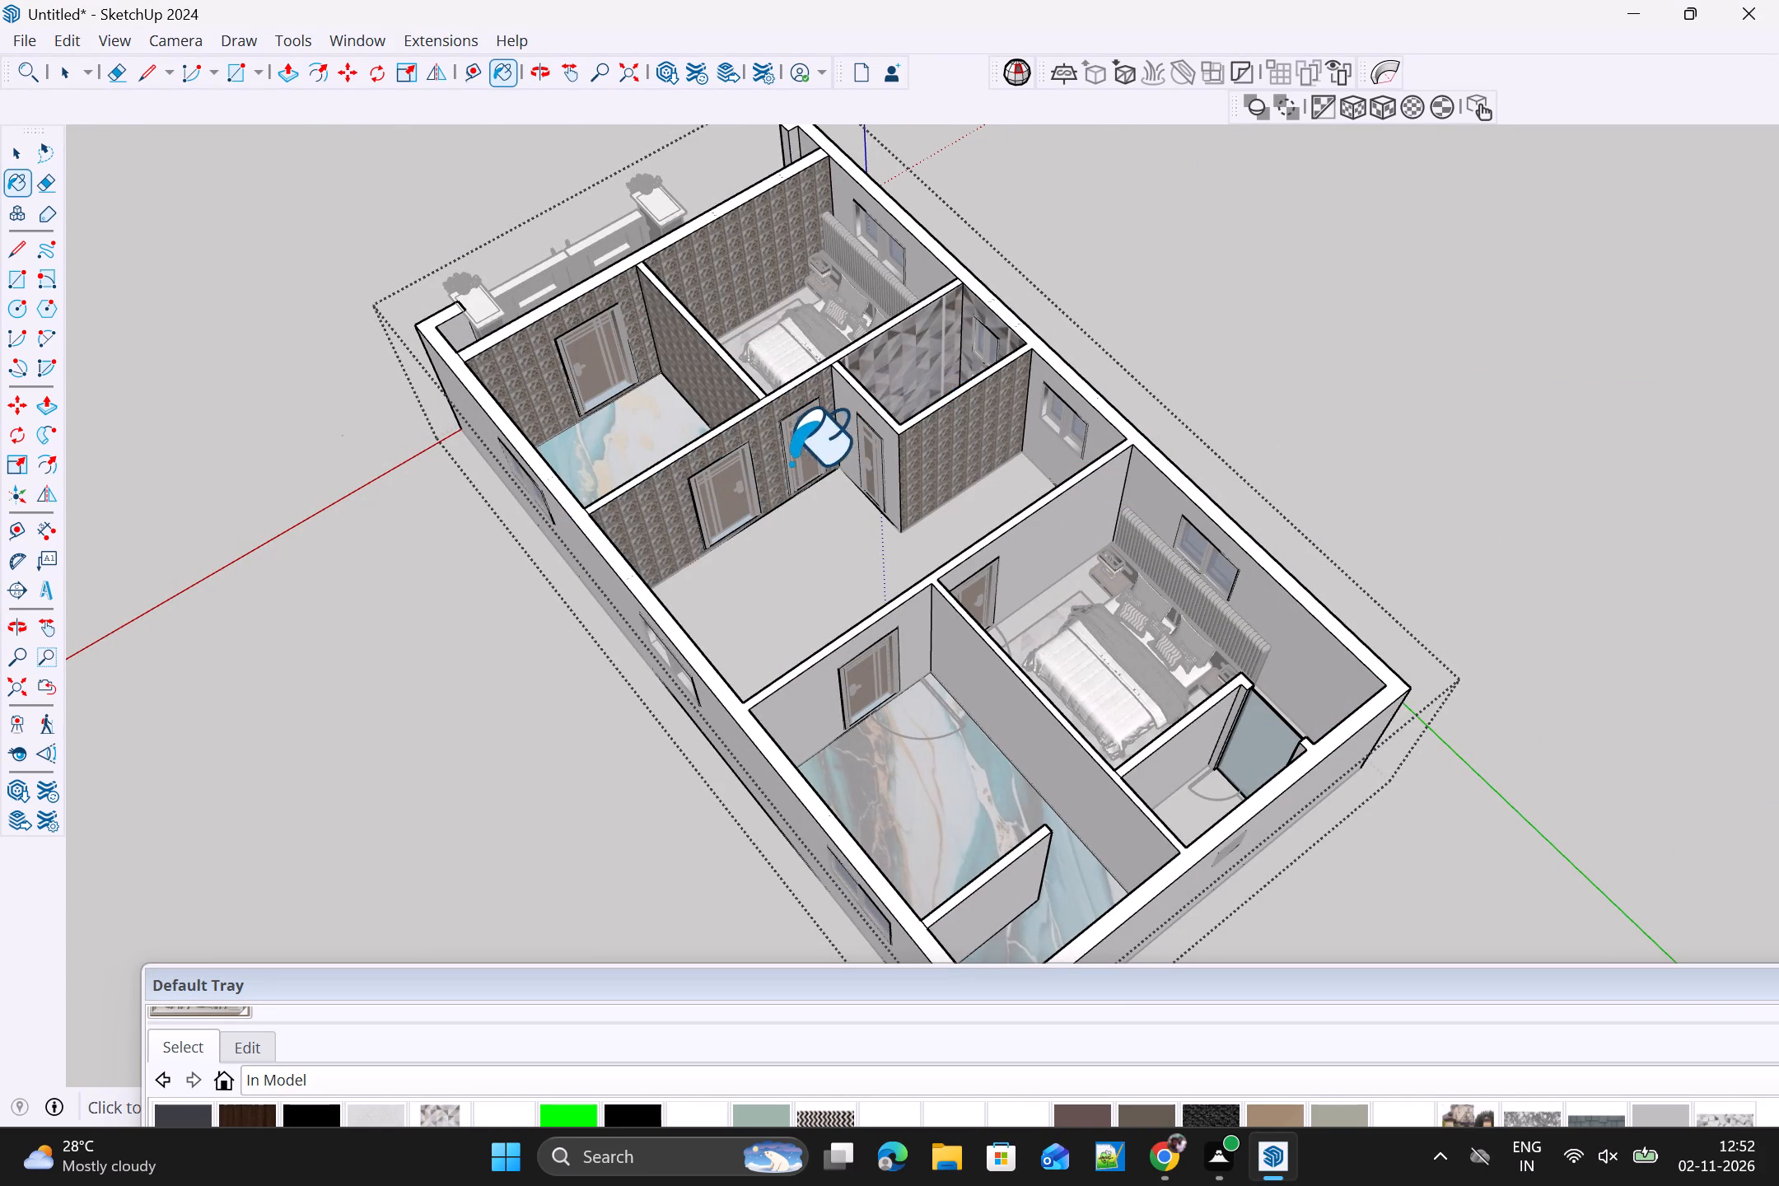
Remap the relief texture to a larger pattern on the bedroom's toilet-side wall, the hall's rear wall, and the front room's partition and hall-side walls.
scroll(883, 521, down, 3)
middle_drag(777, 576, 1646, 651)
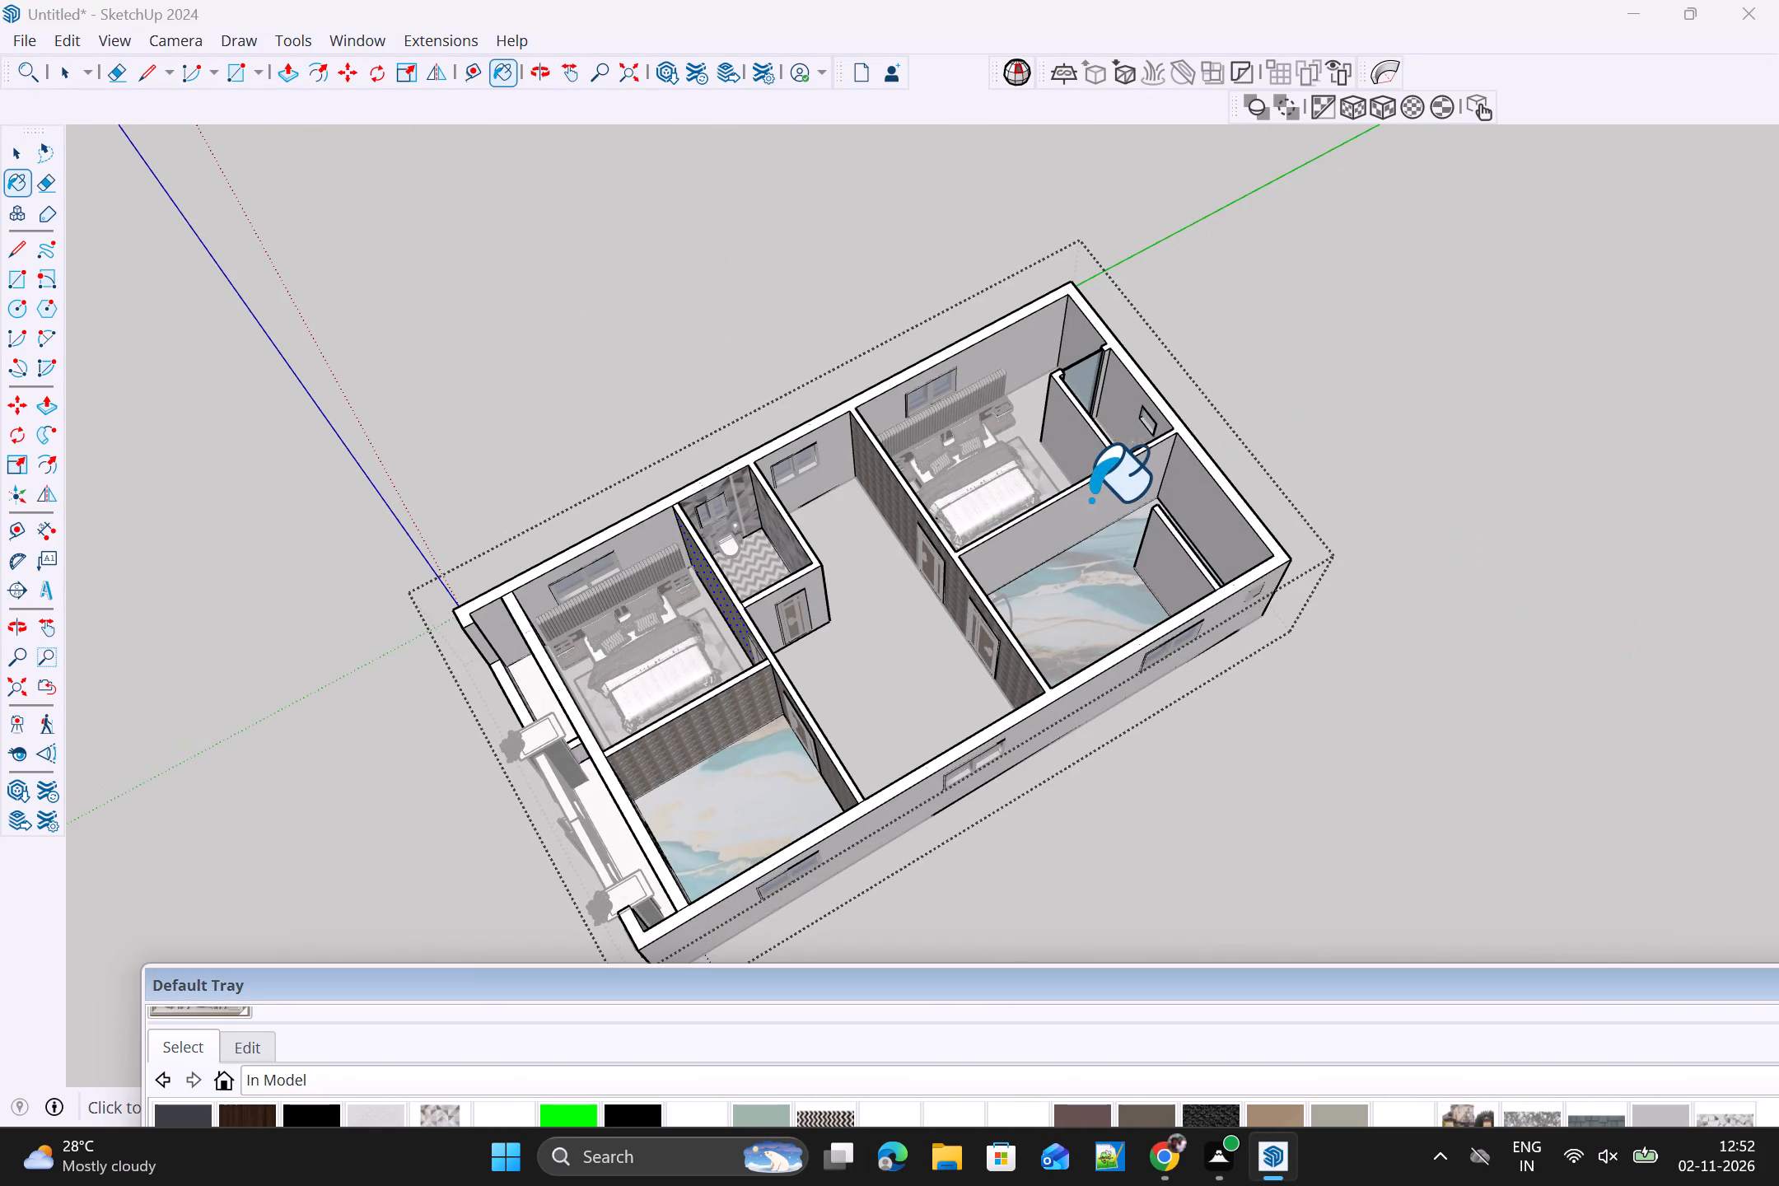
middle_drag(1098, 492, 1312, 294)
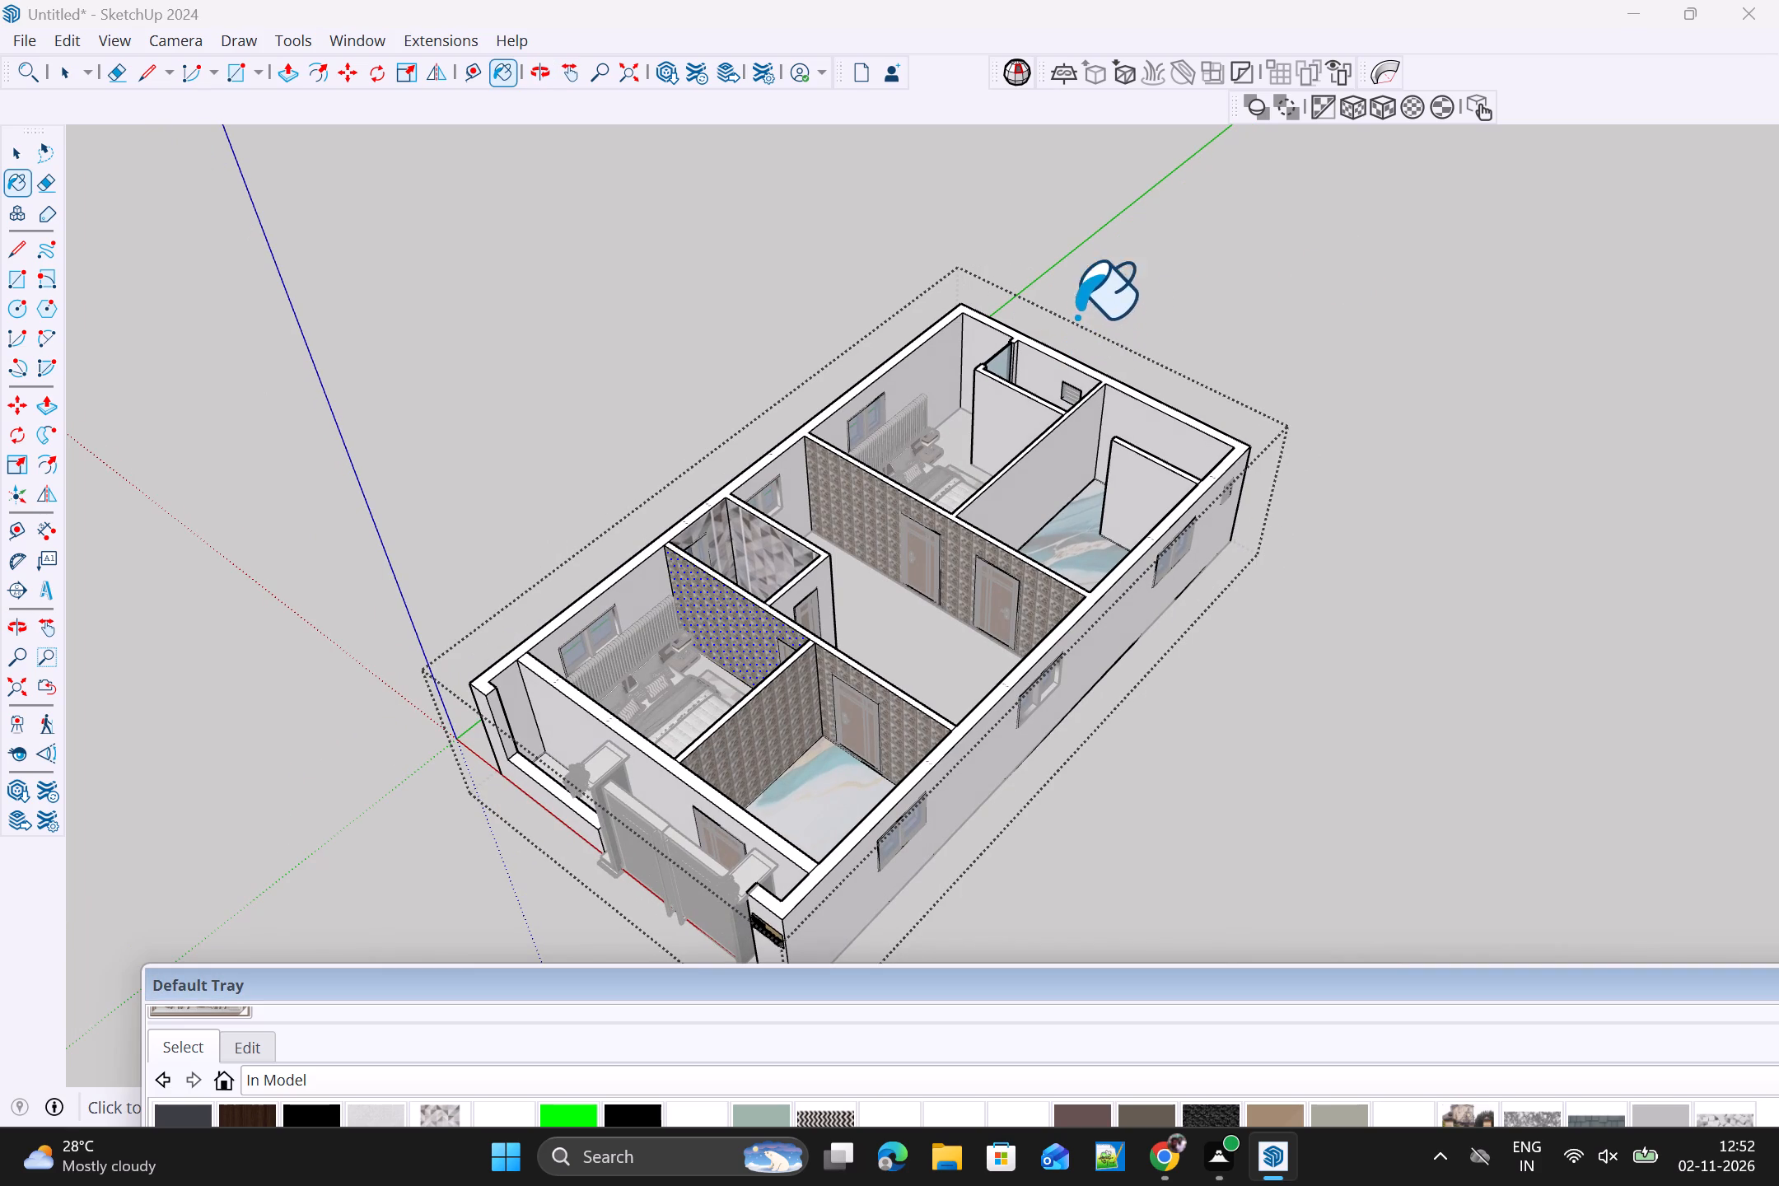
key(space)
click(1386, 96)
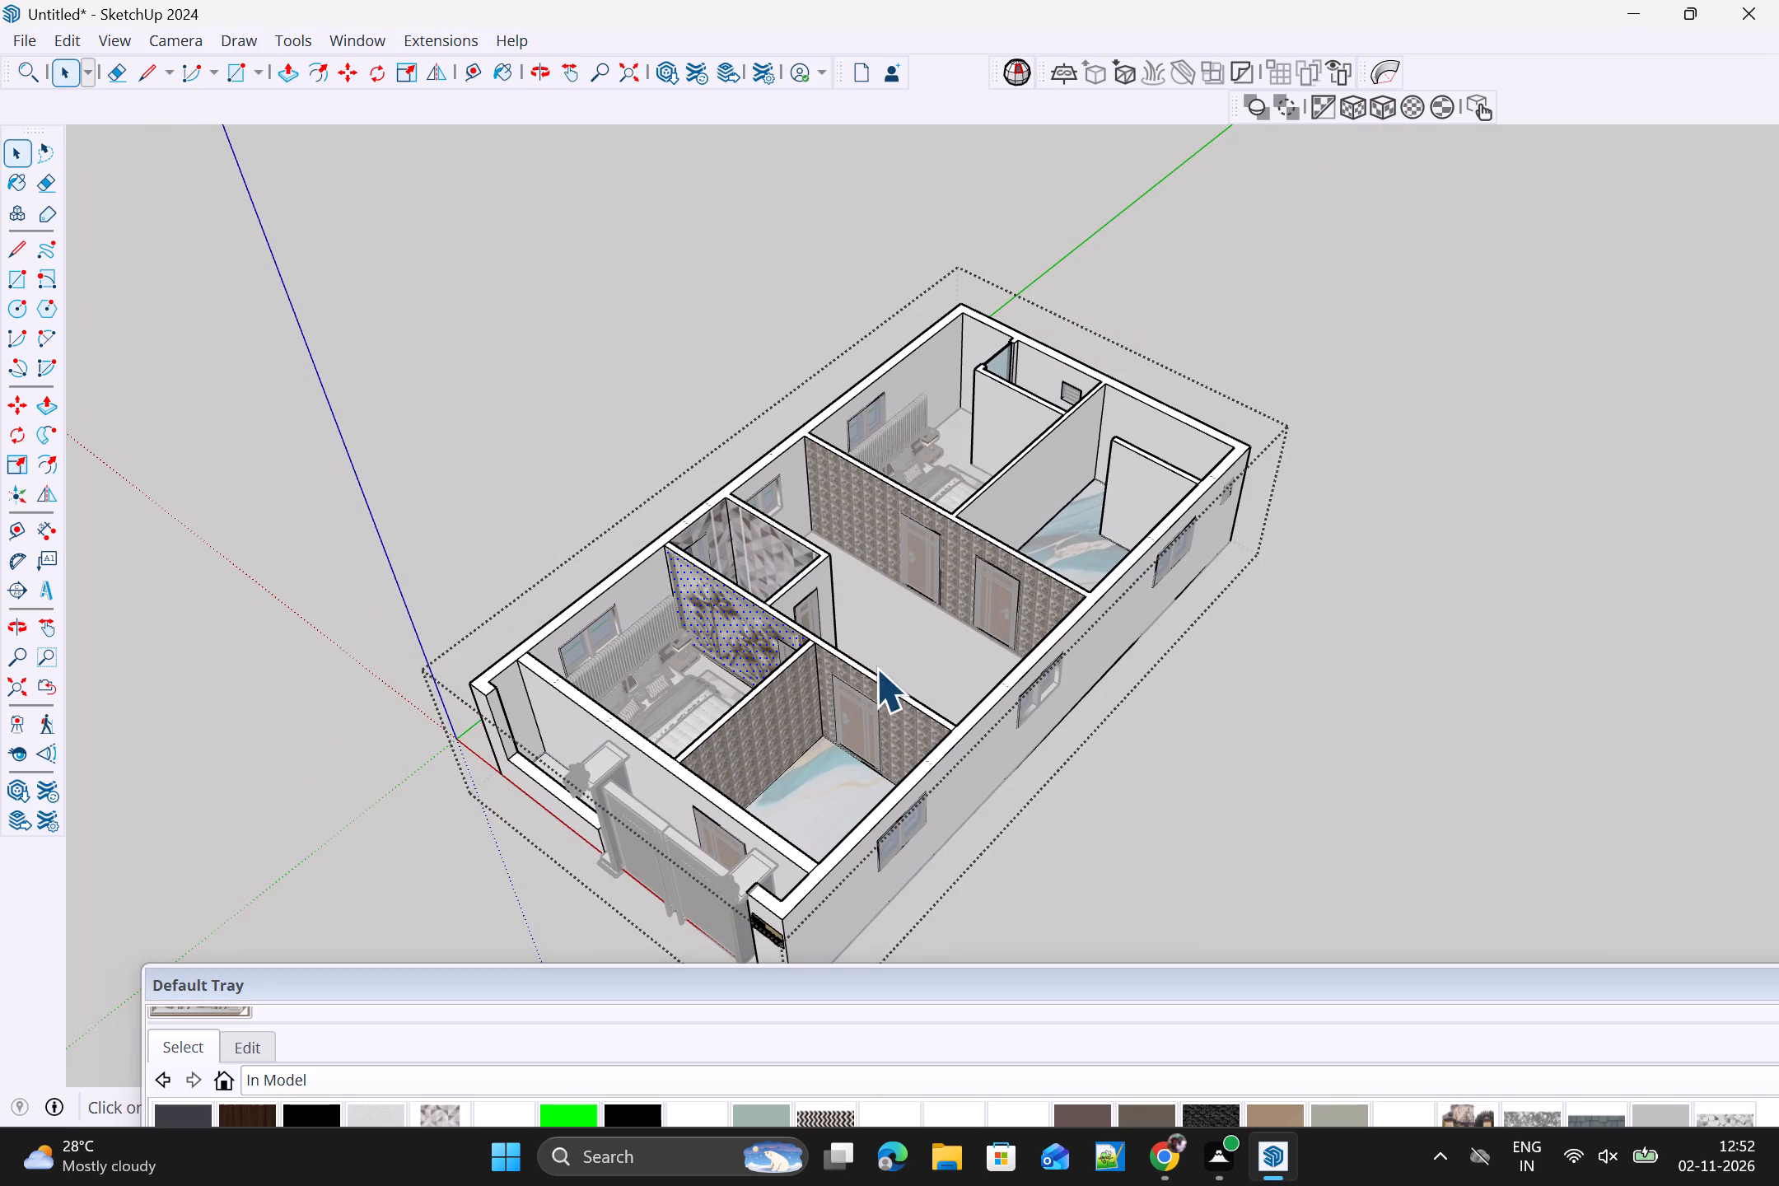
click(902, 702)
click(892, 535)
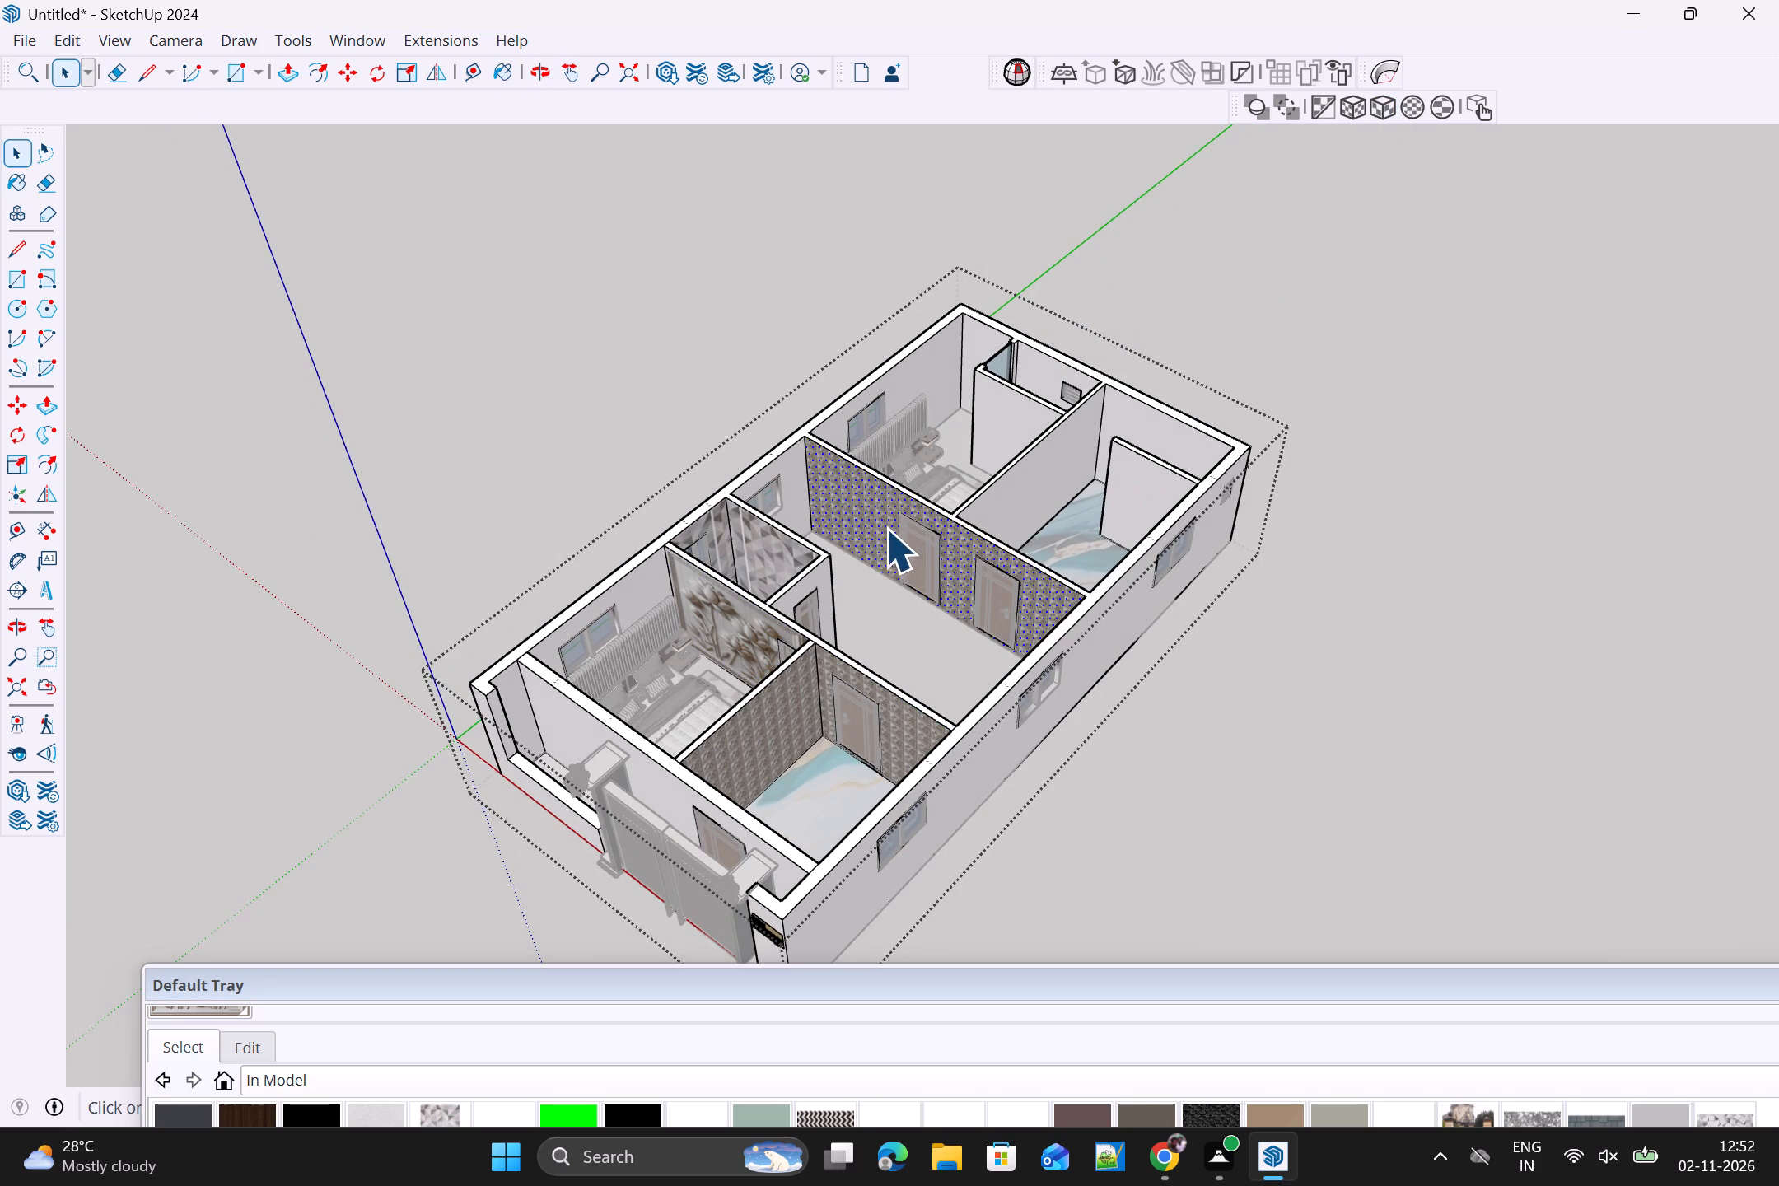
click(1384, 100)
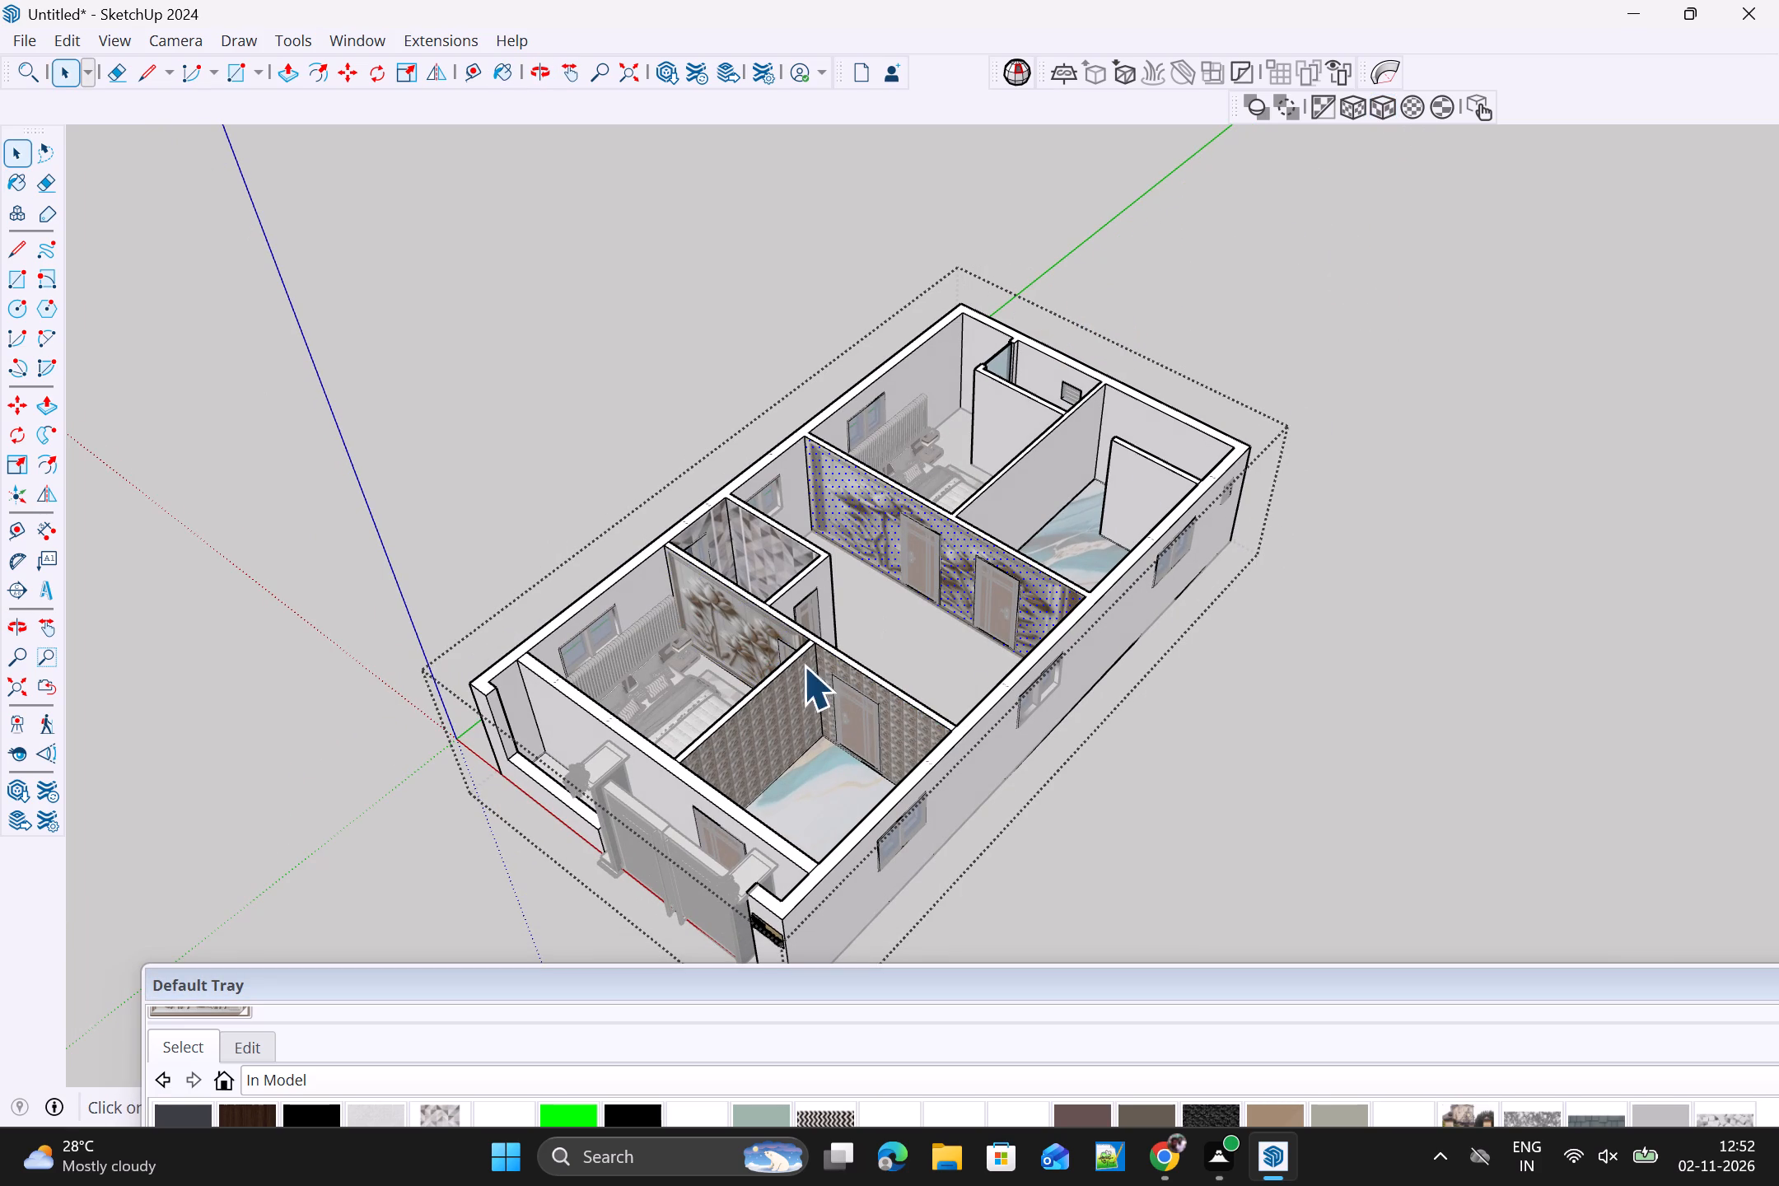
click(751, 726)
click(1389, 109)
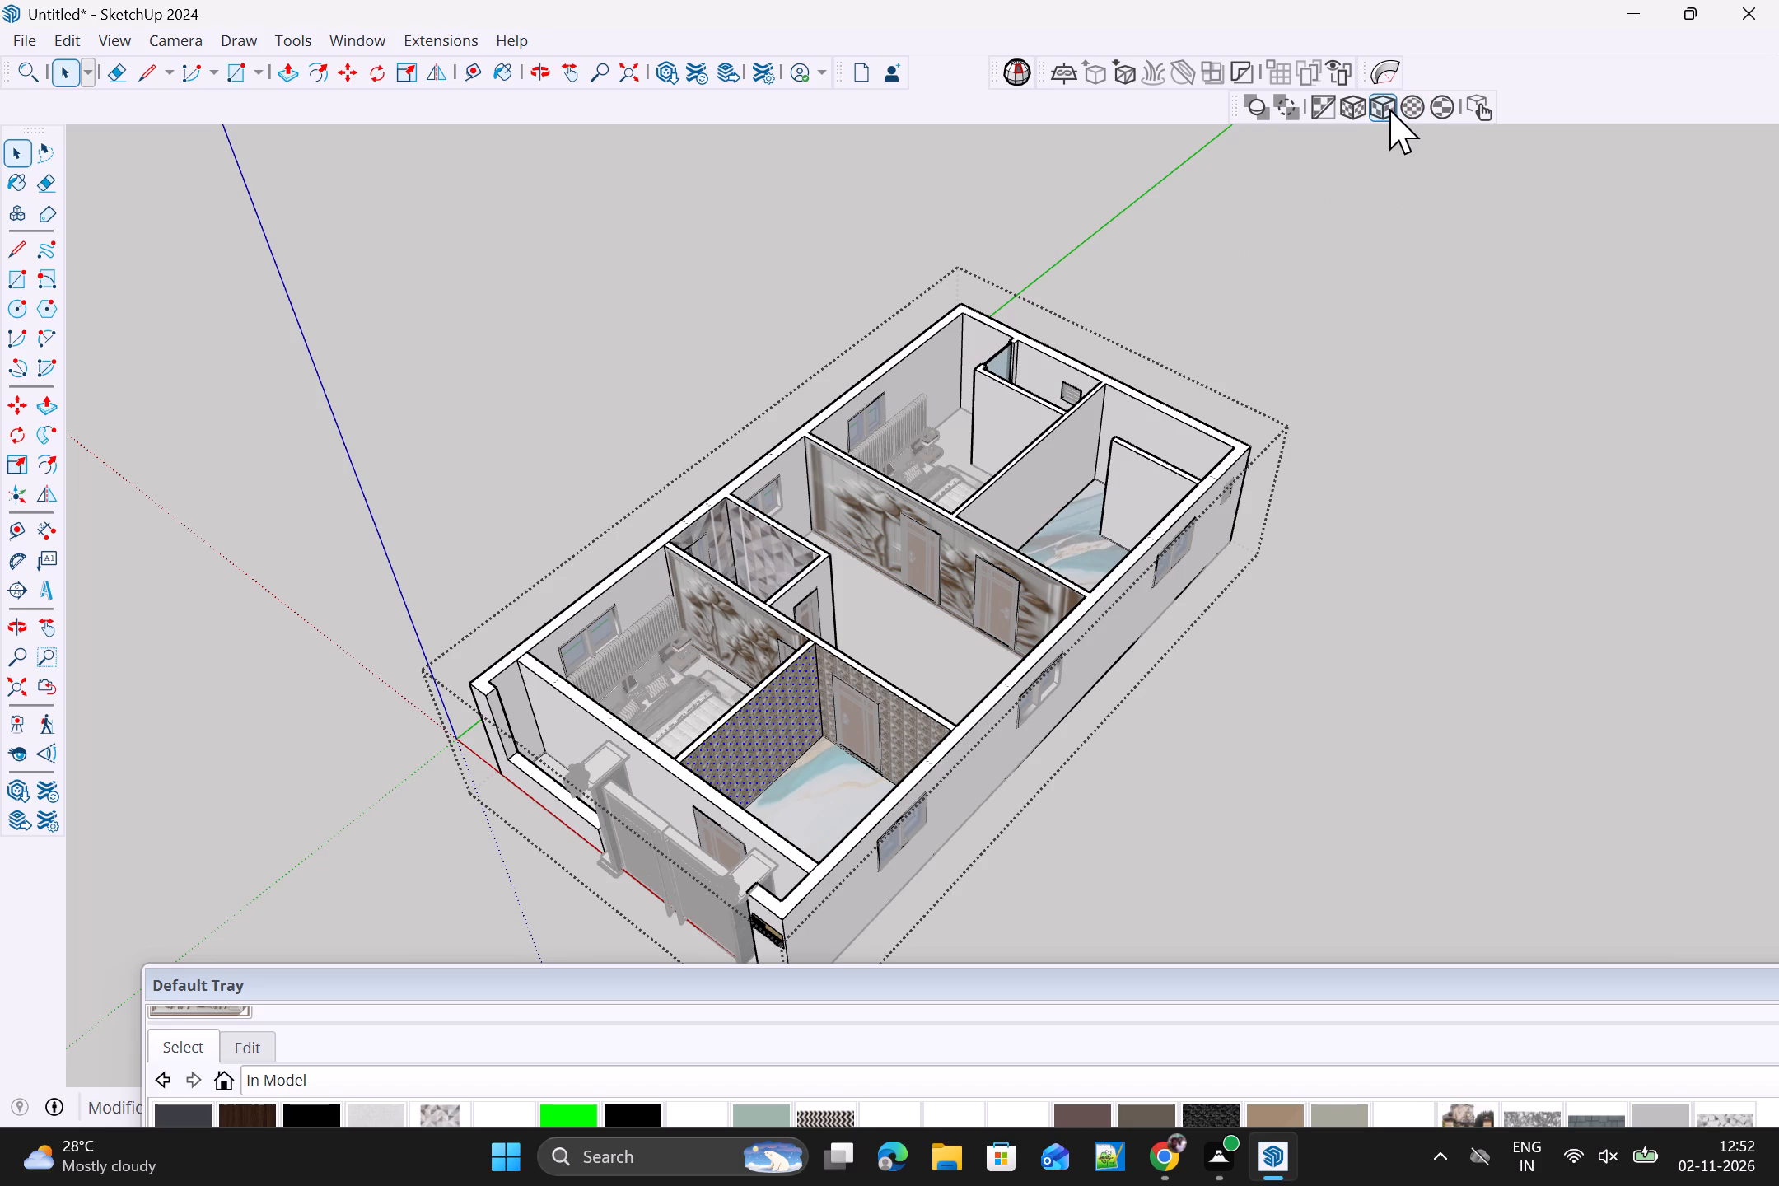
click(907, 730)
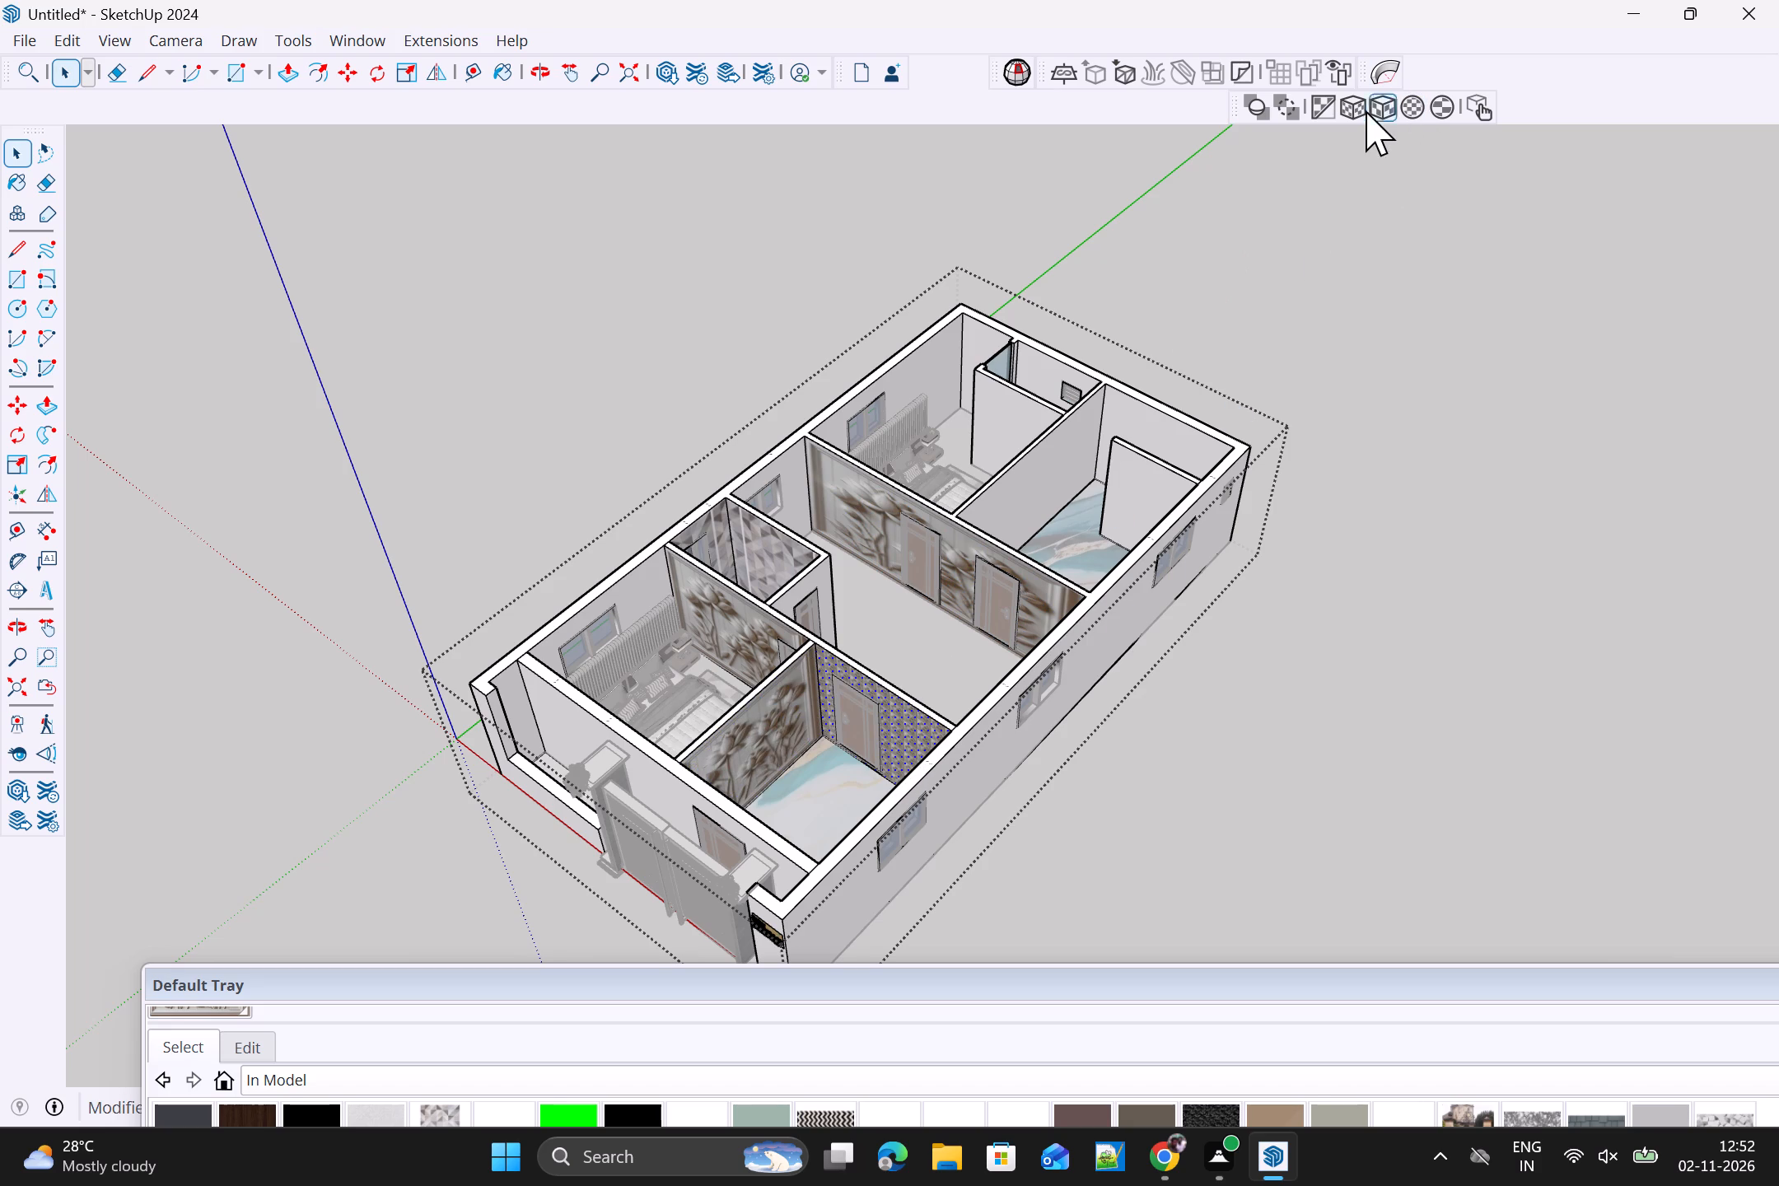
click(1386, 111)
Remap the relief texture to the larger pattern on both front rooms' front walls, the toilet's rear outer wall and the hall's front wall.
middle_drag(1242, 488, 693, 726)
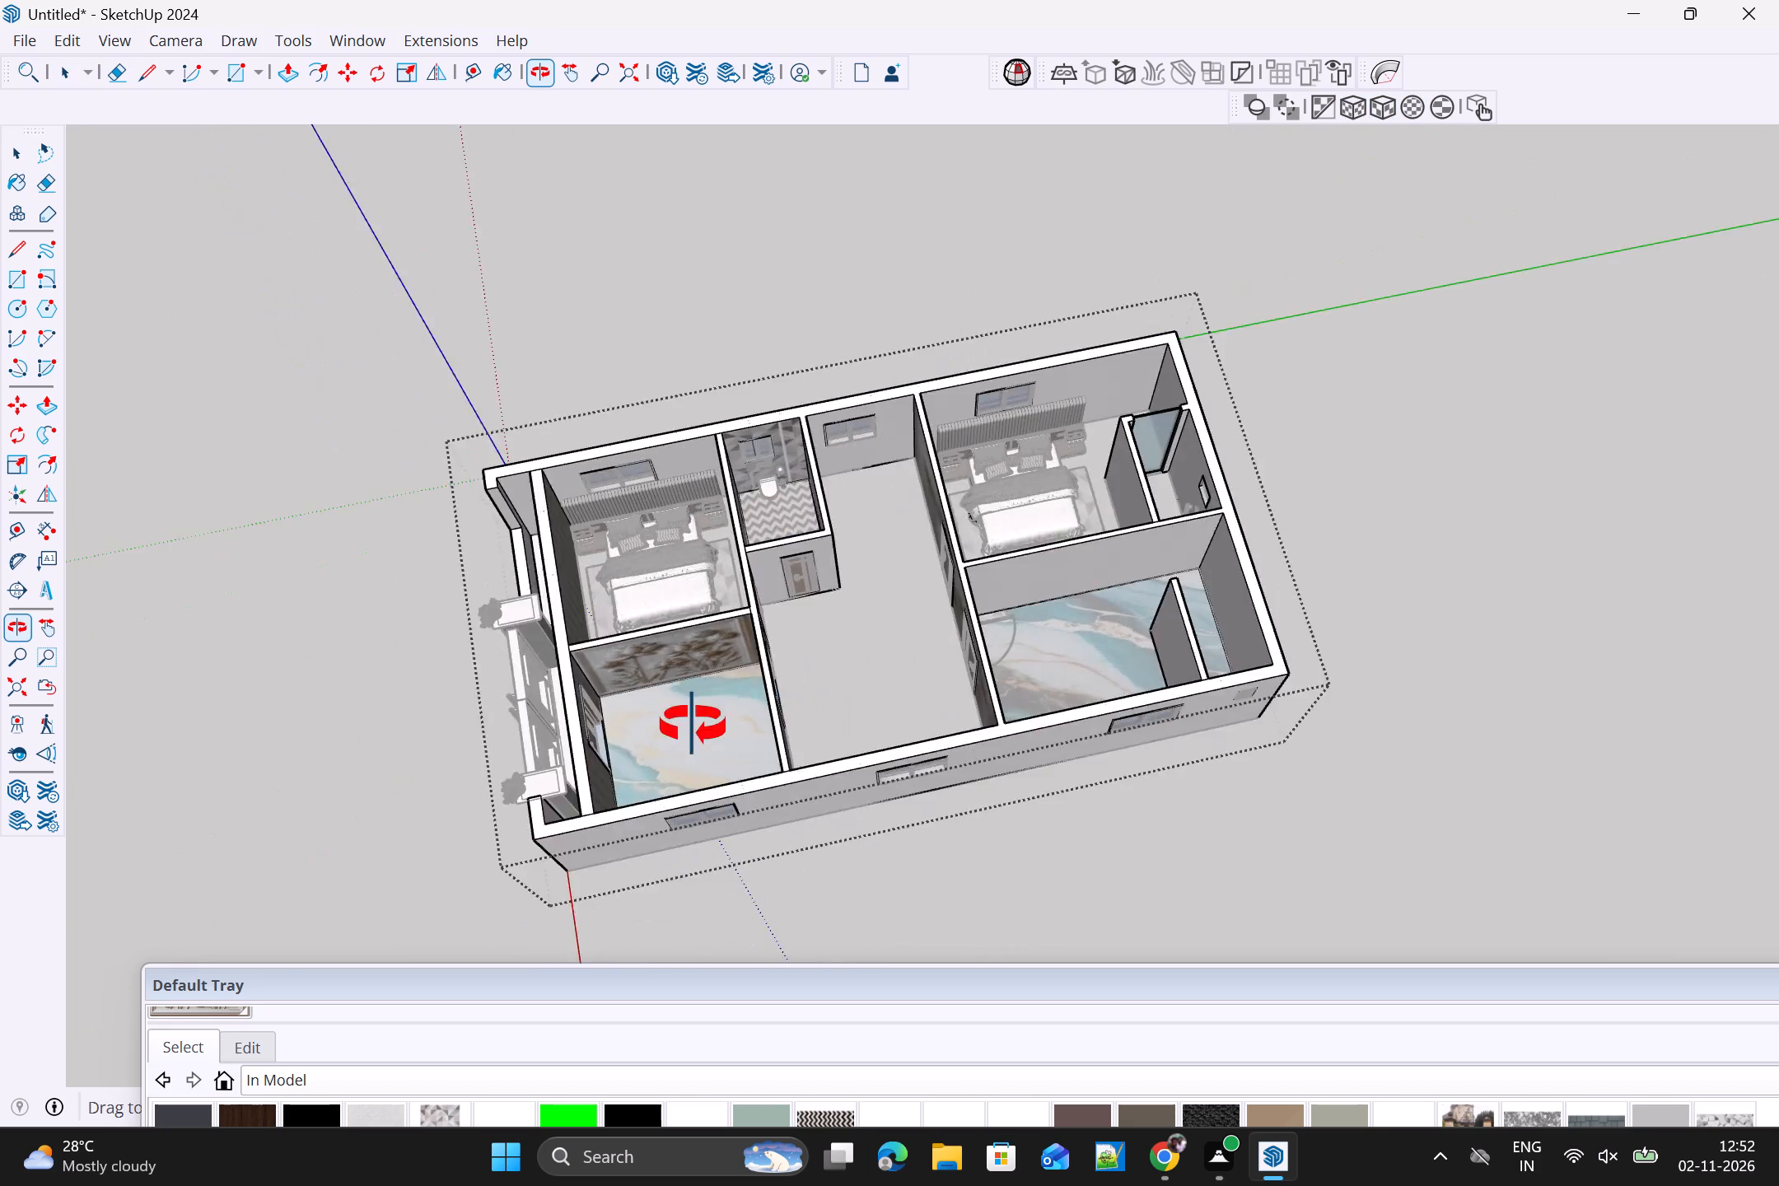
middle_drag(693, 726, 230, 619)
click(773, 348)
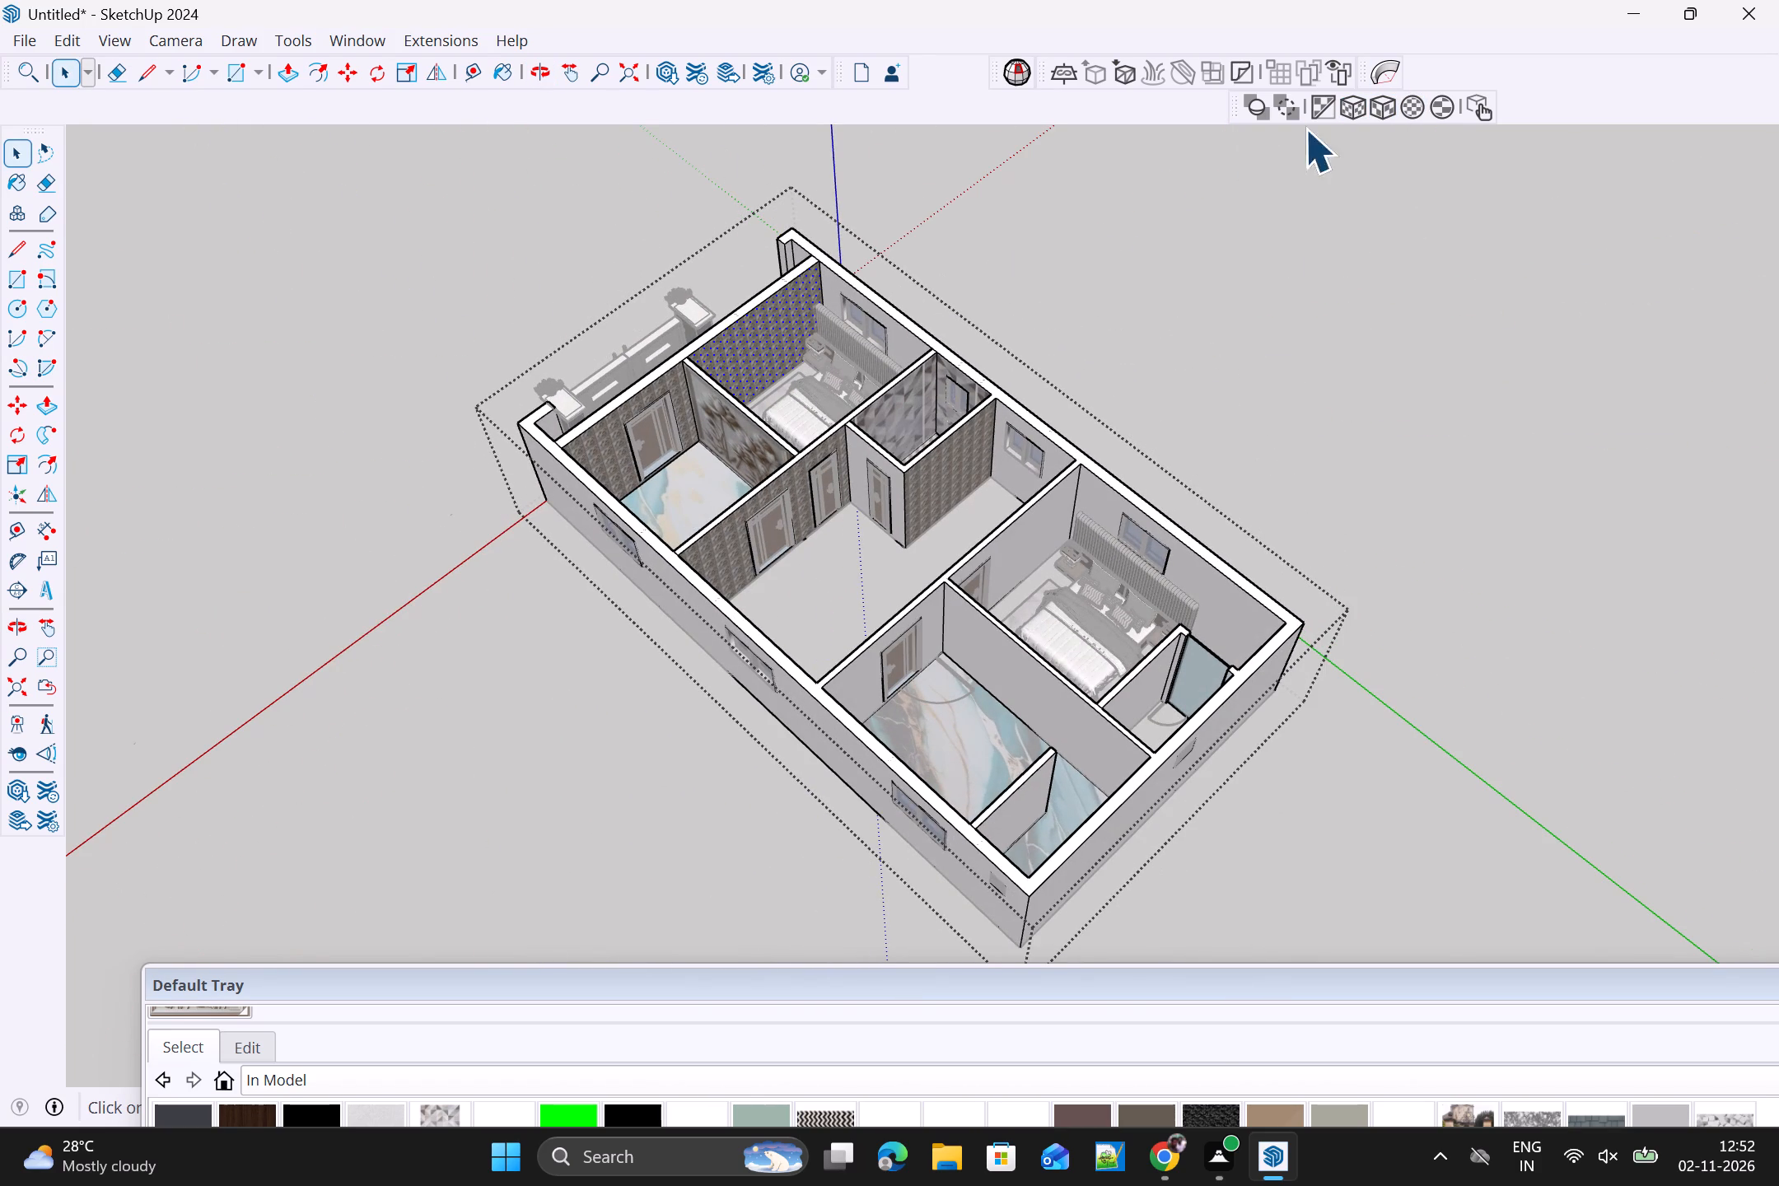
click(1391, 111)
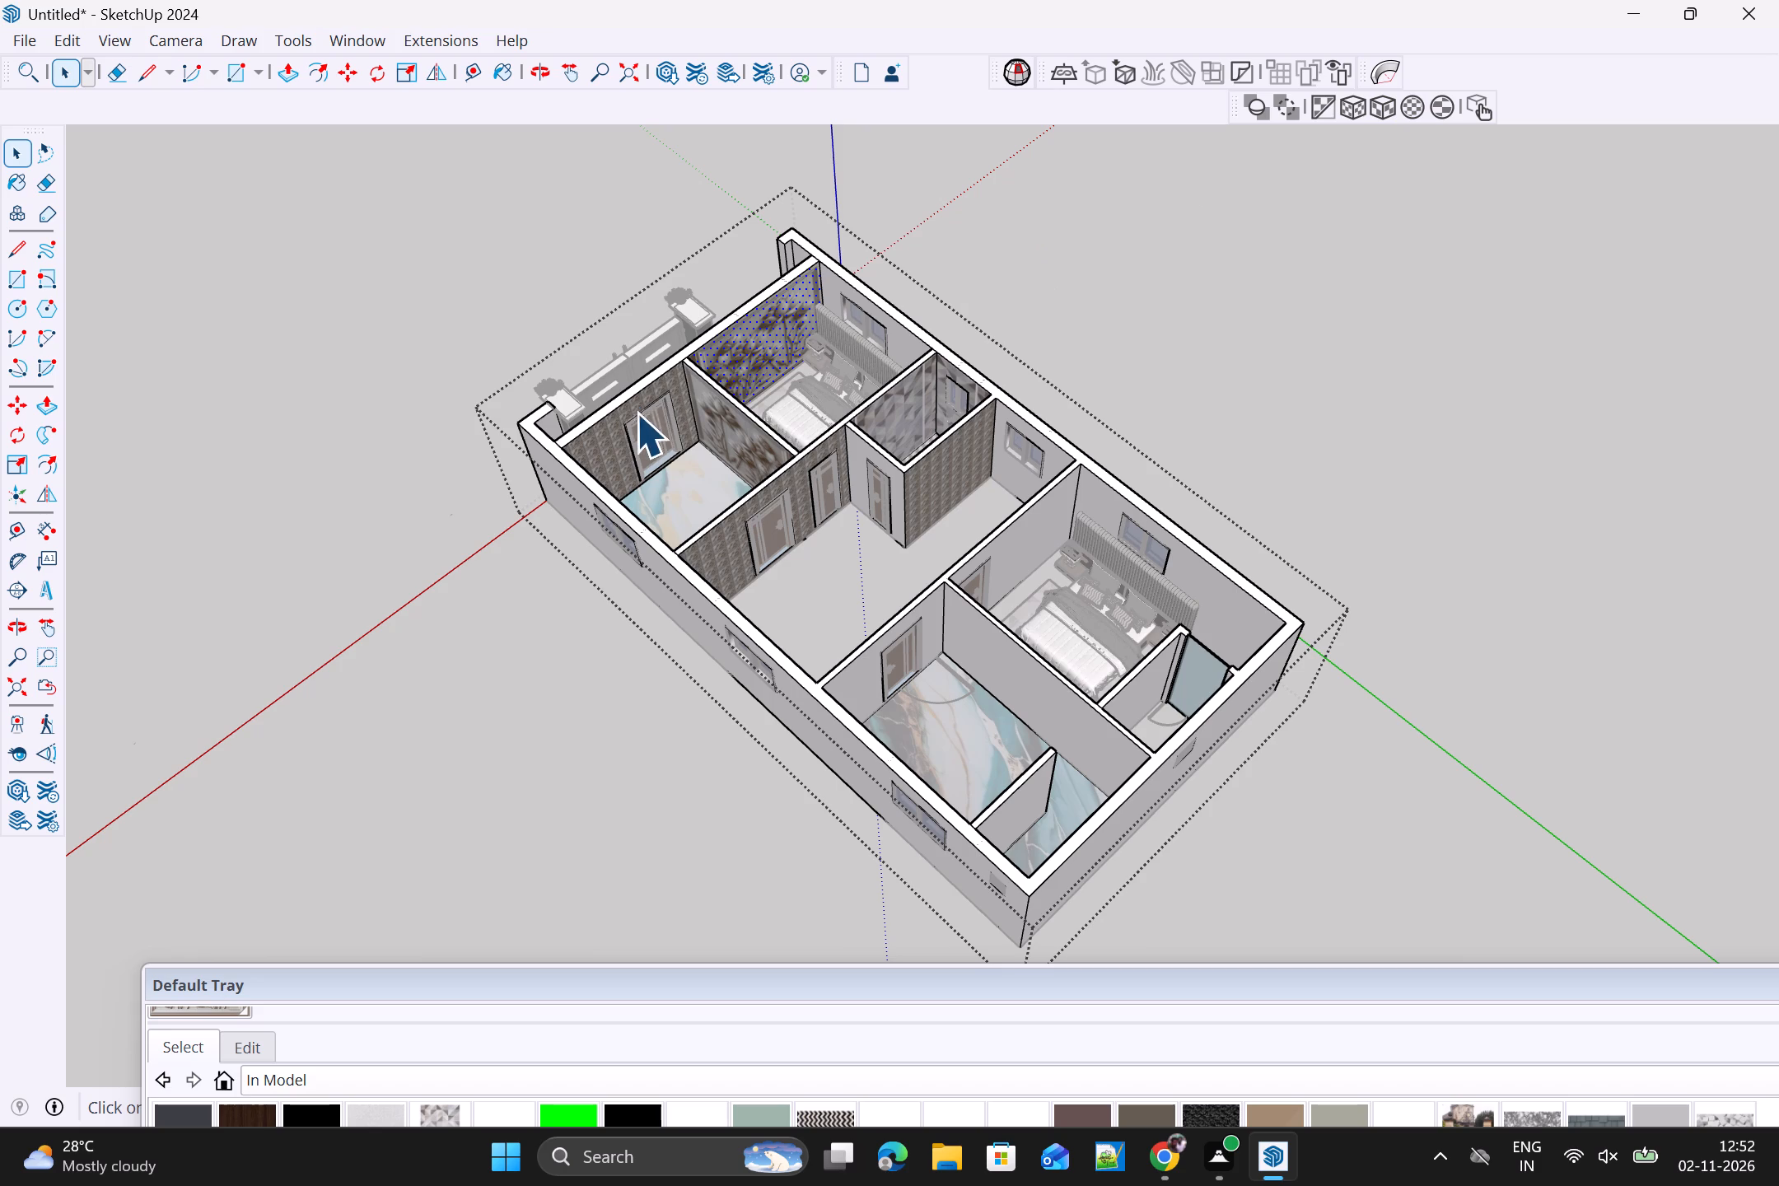
click(613, 418)
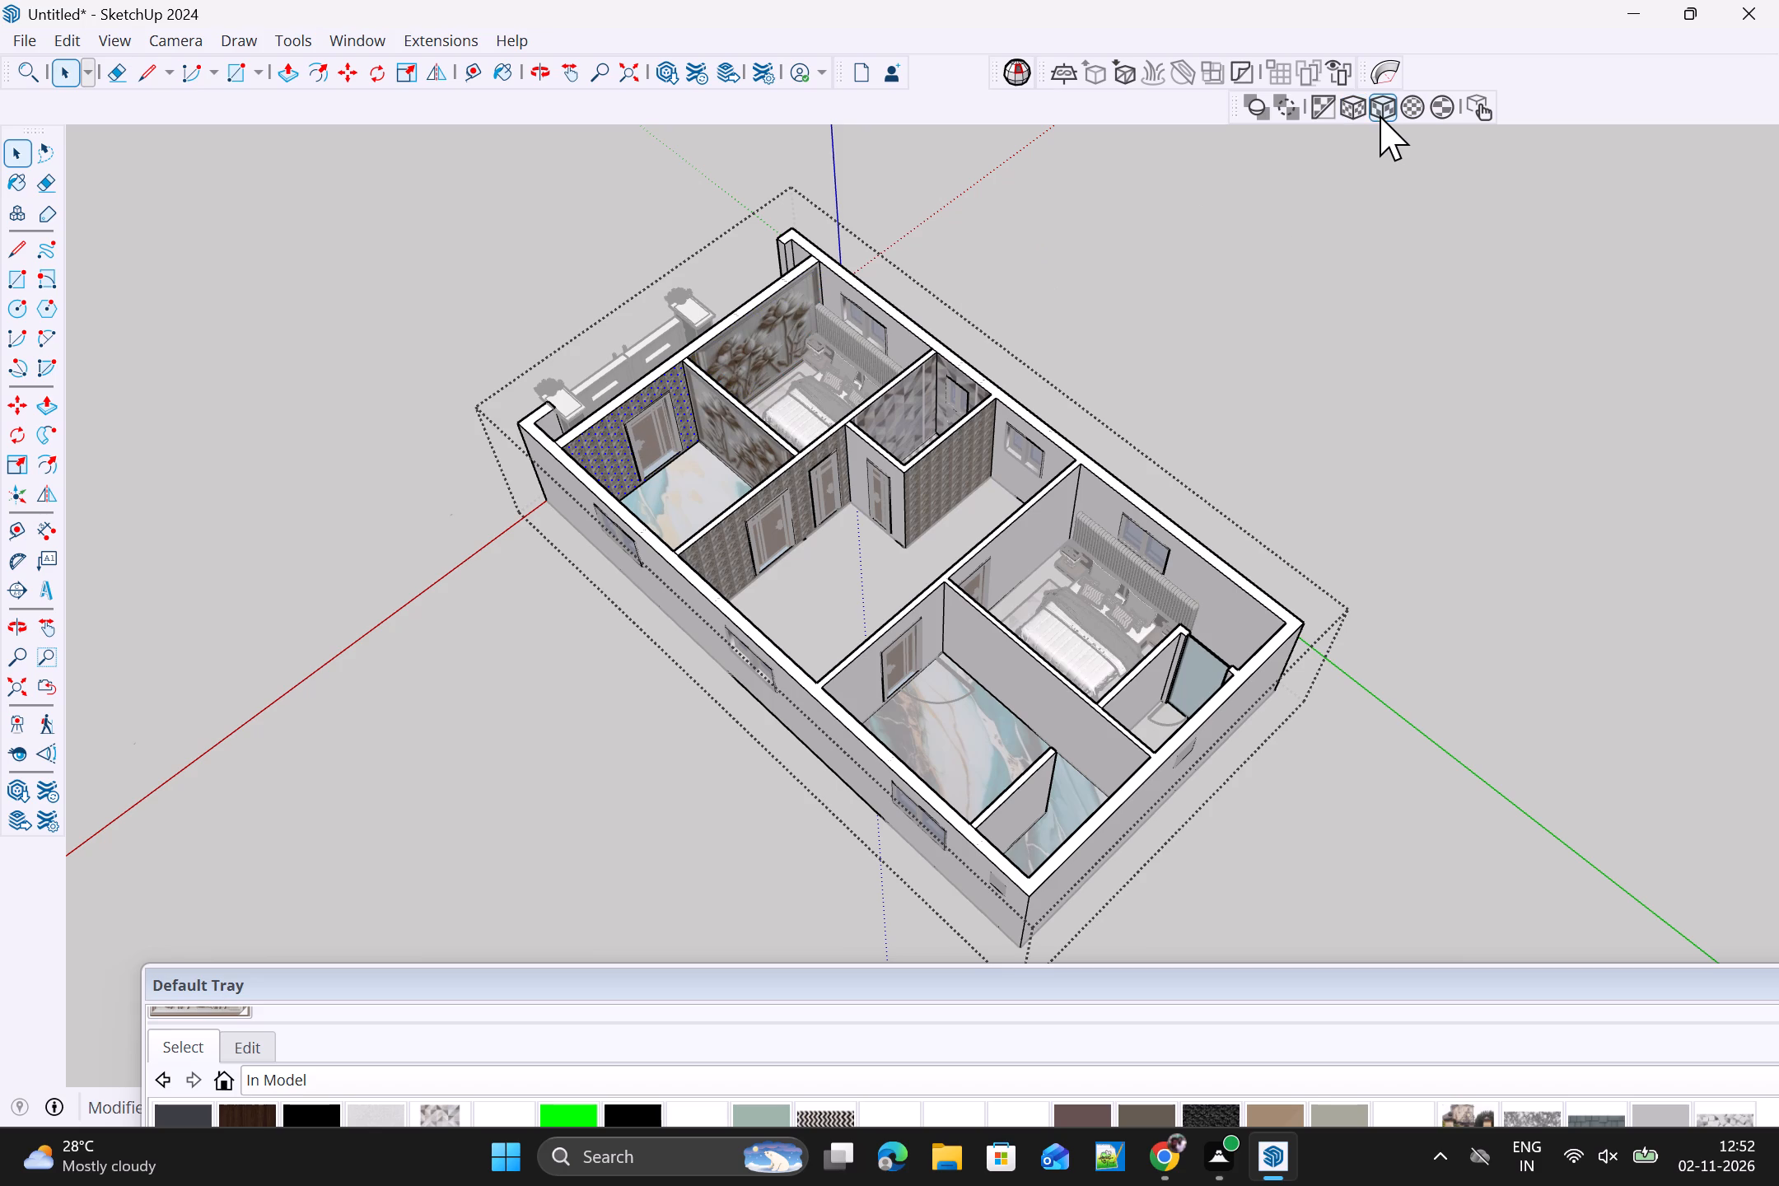
click(1380, 115)
click(948, 458)
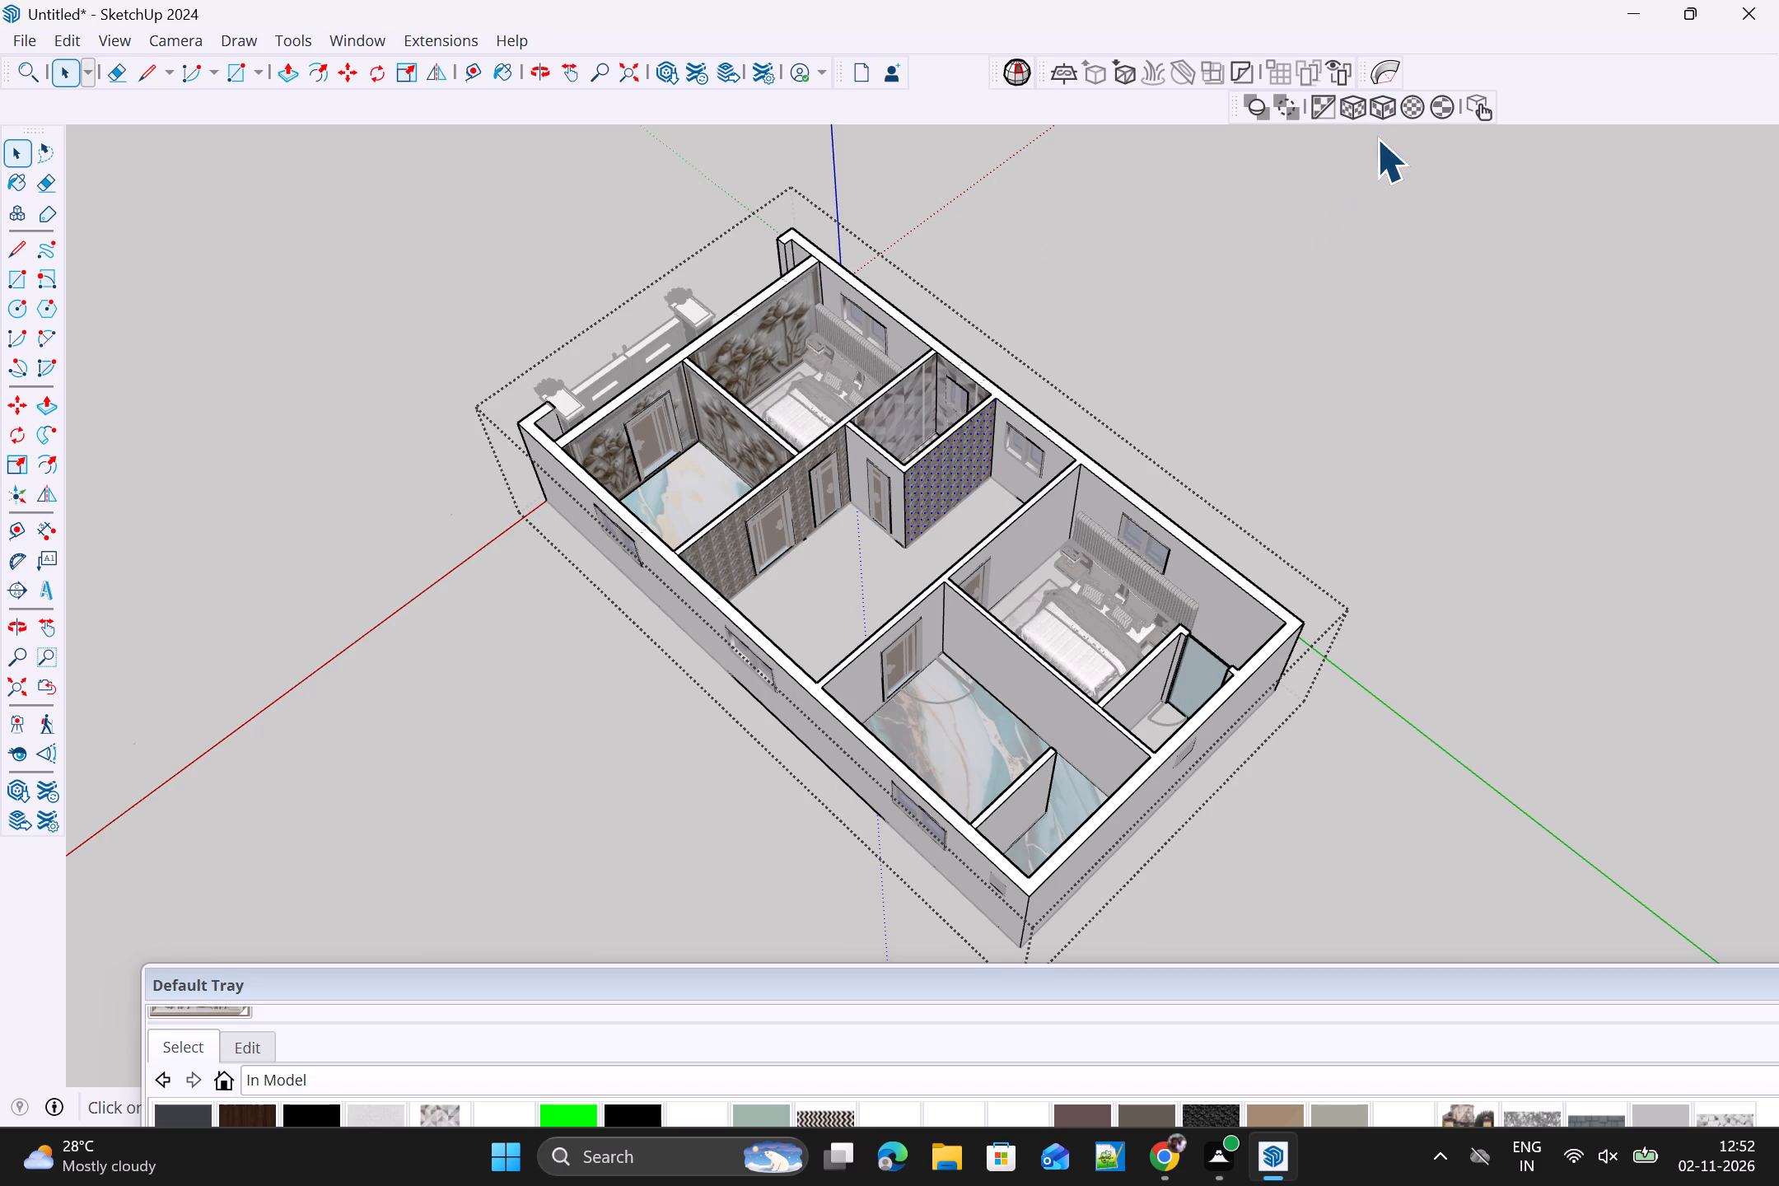
click(1380, 116)
click(732, 537)
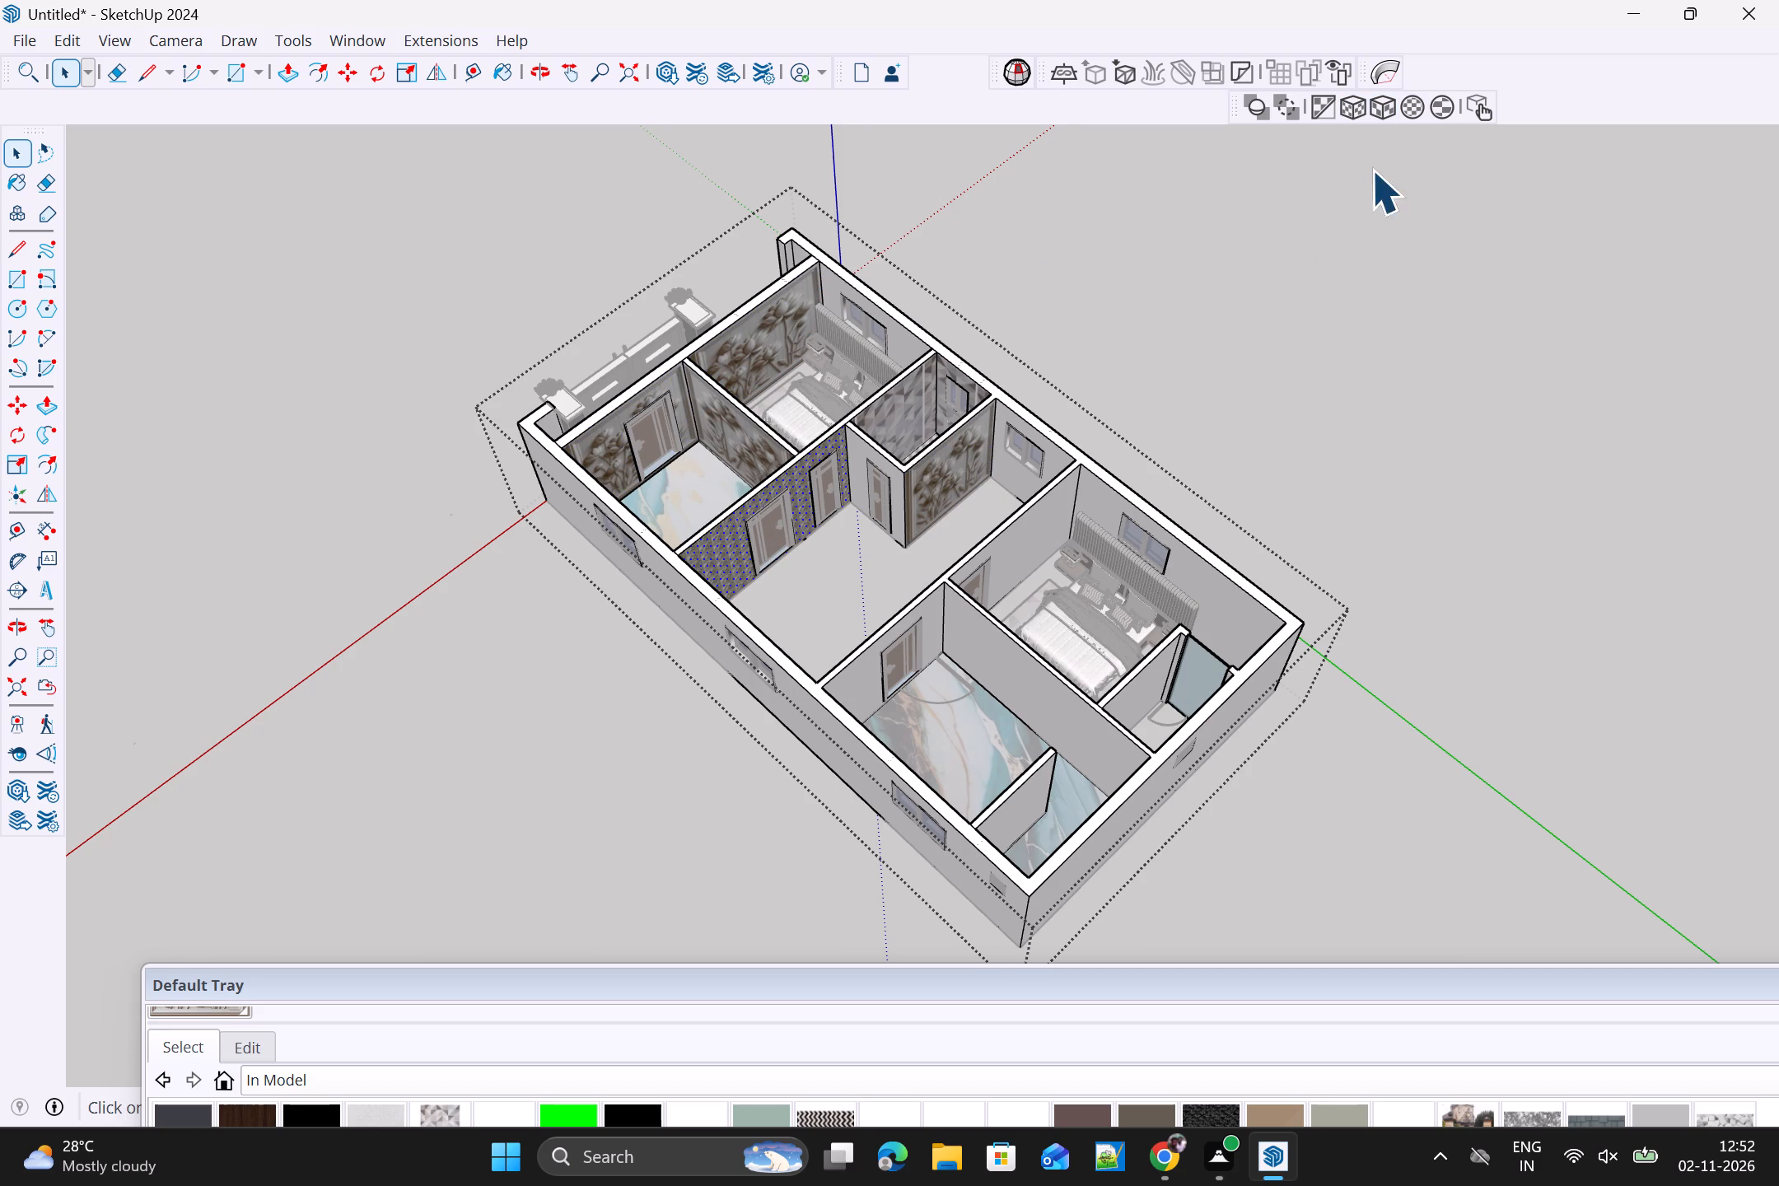
click(1392, 110)
click(1464, 315)
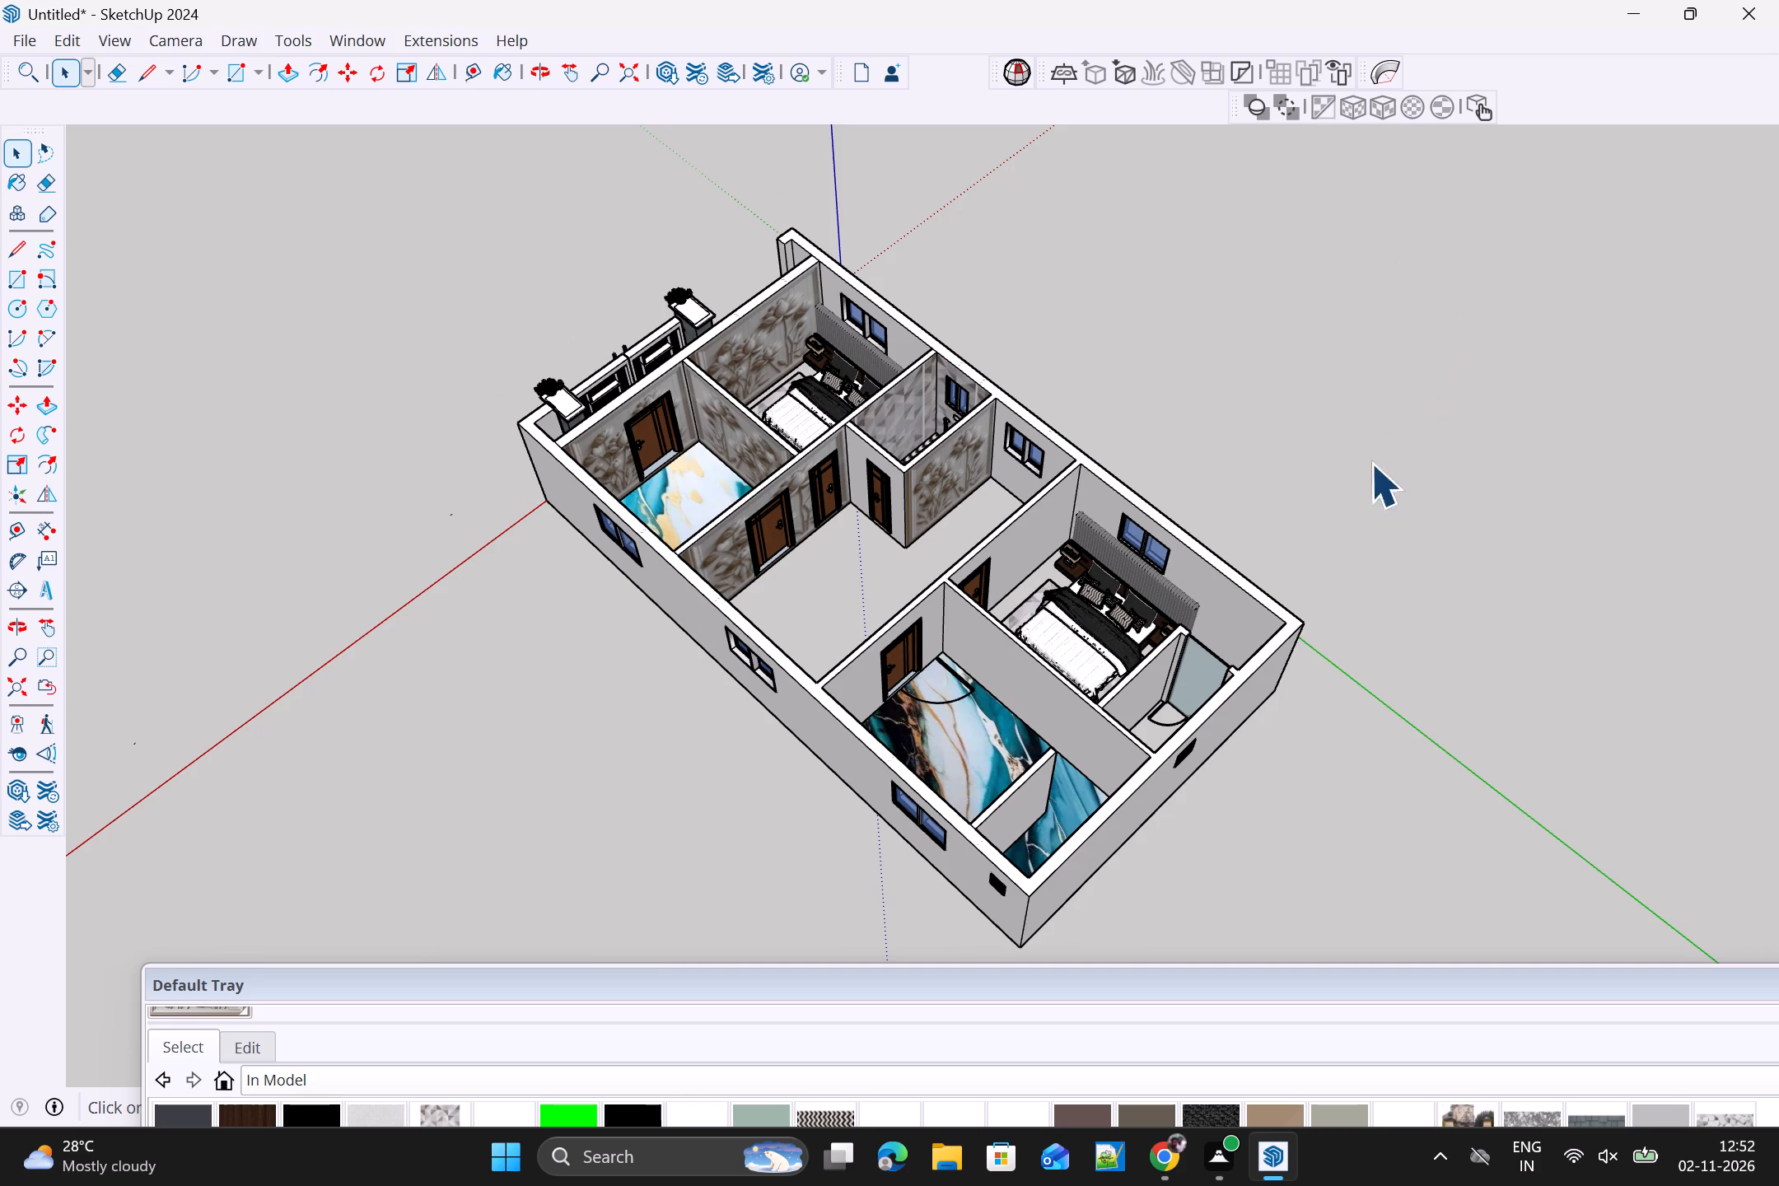
Open the house group for editing and select the bathroom partition wall facing the bed in the rear bedroom.
middle_drag(1396, 502, 1000, 483)
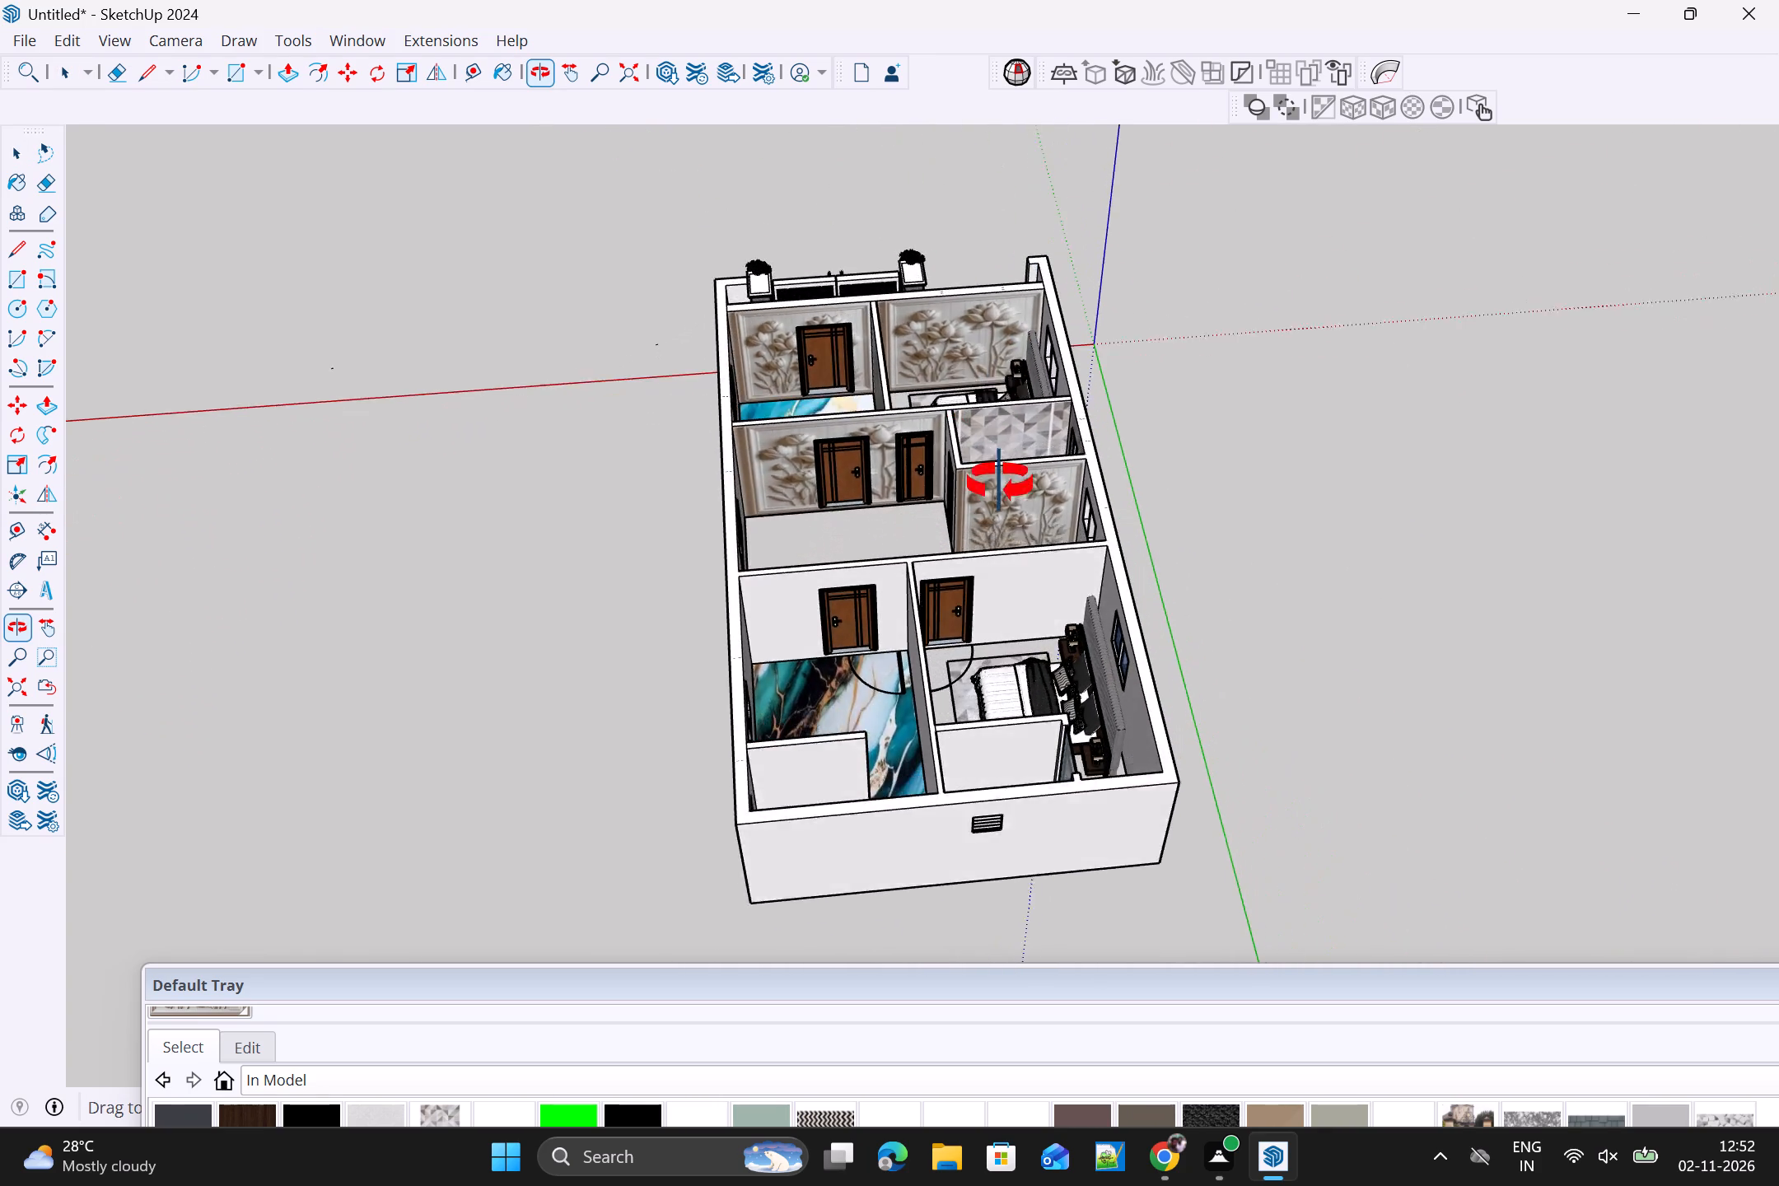
middle_drag(1000, 483, 1628, 371)
middle_drag(1207, 557, 1778, 520)
scroll(1208, 560, up, 1)
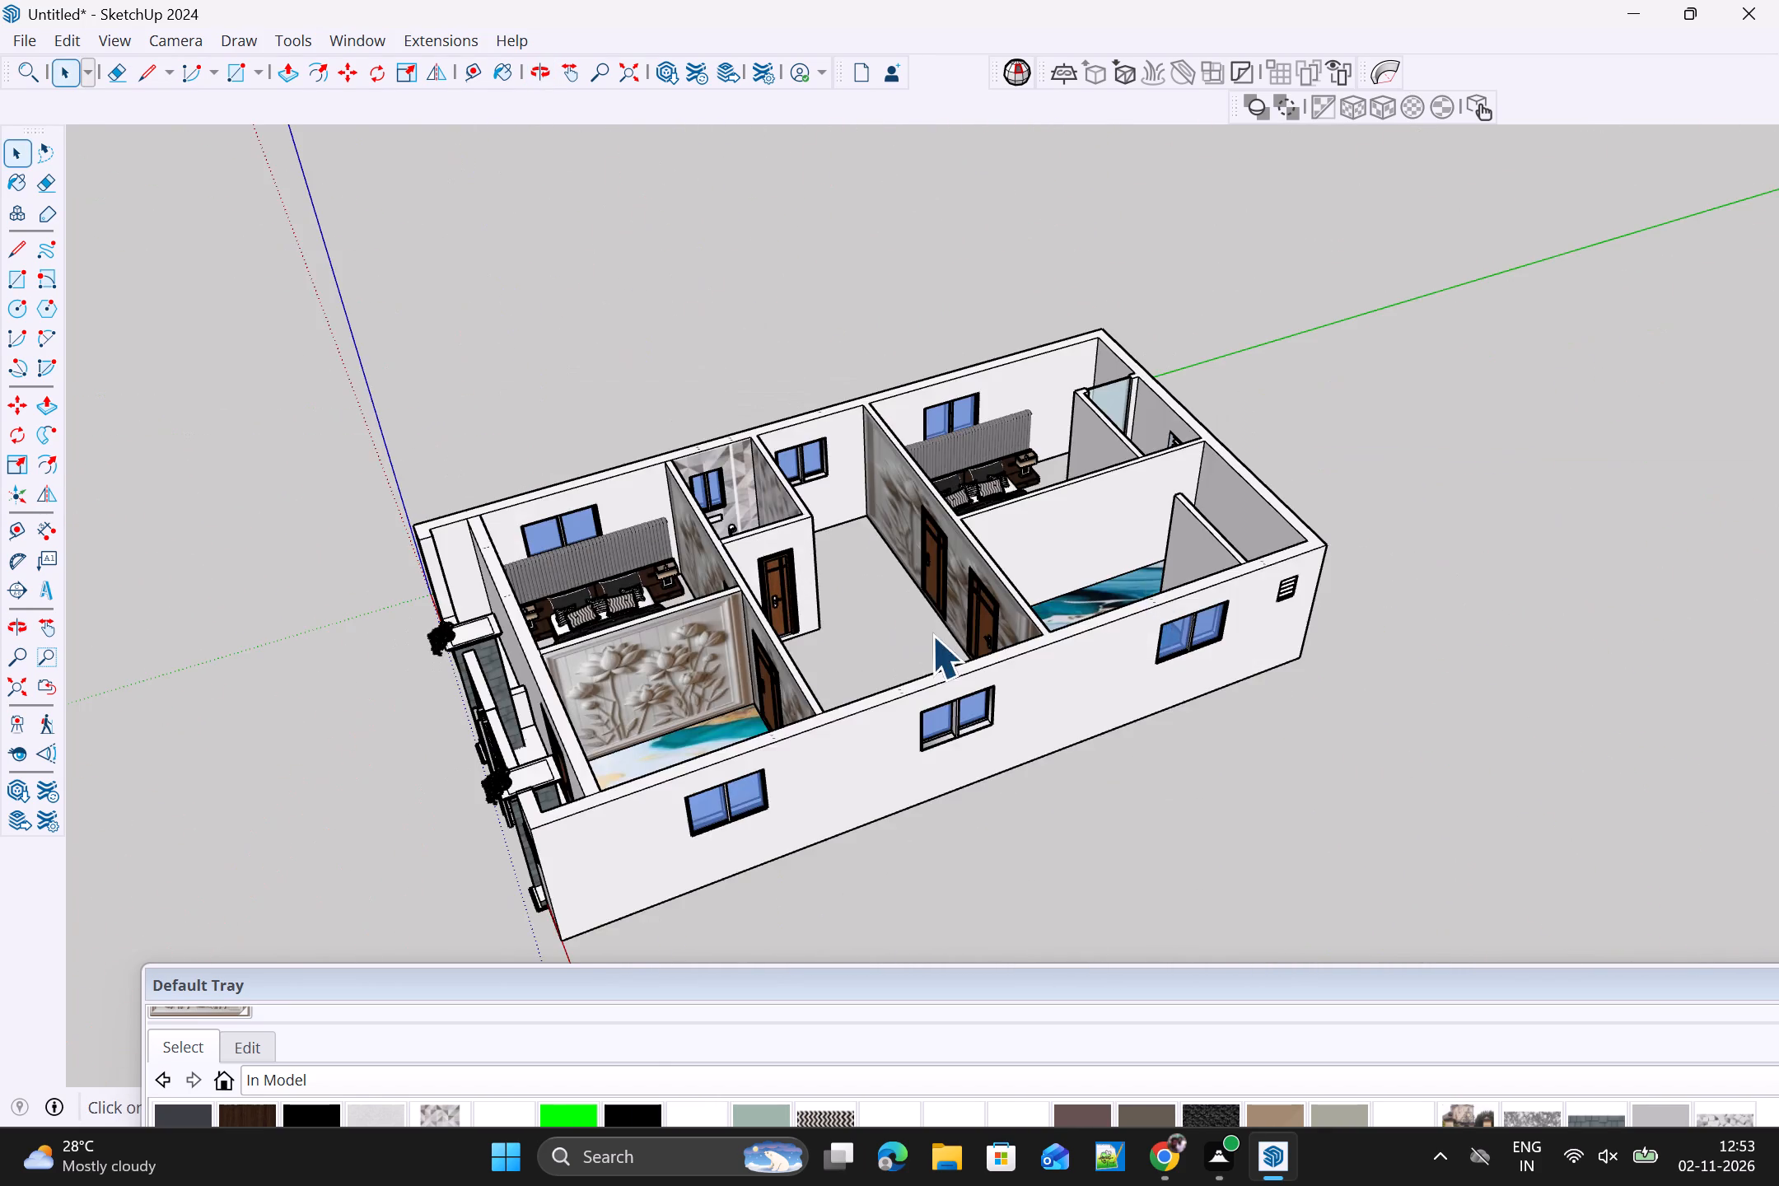
middle_drag(932, 635, 1467, 619)
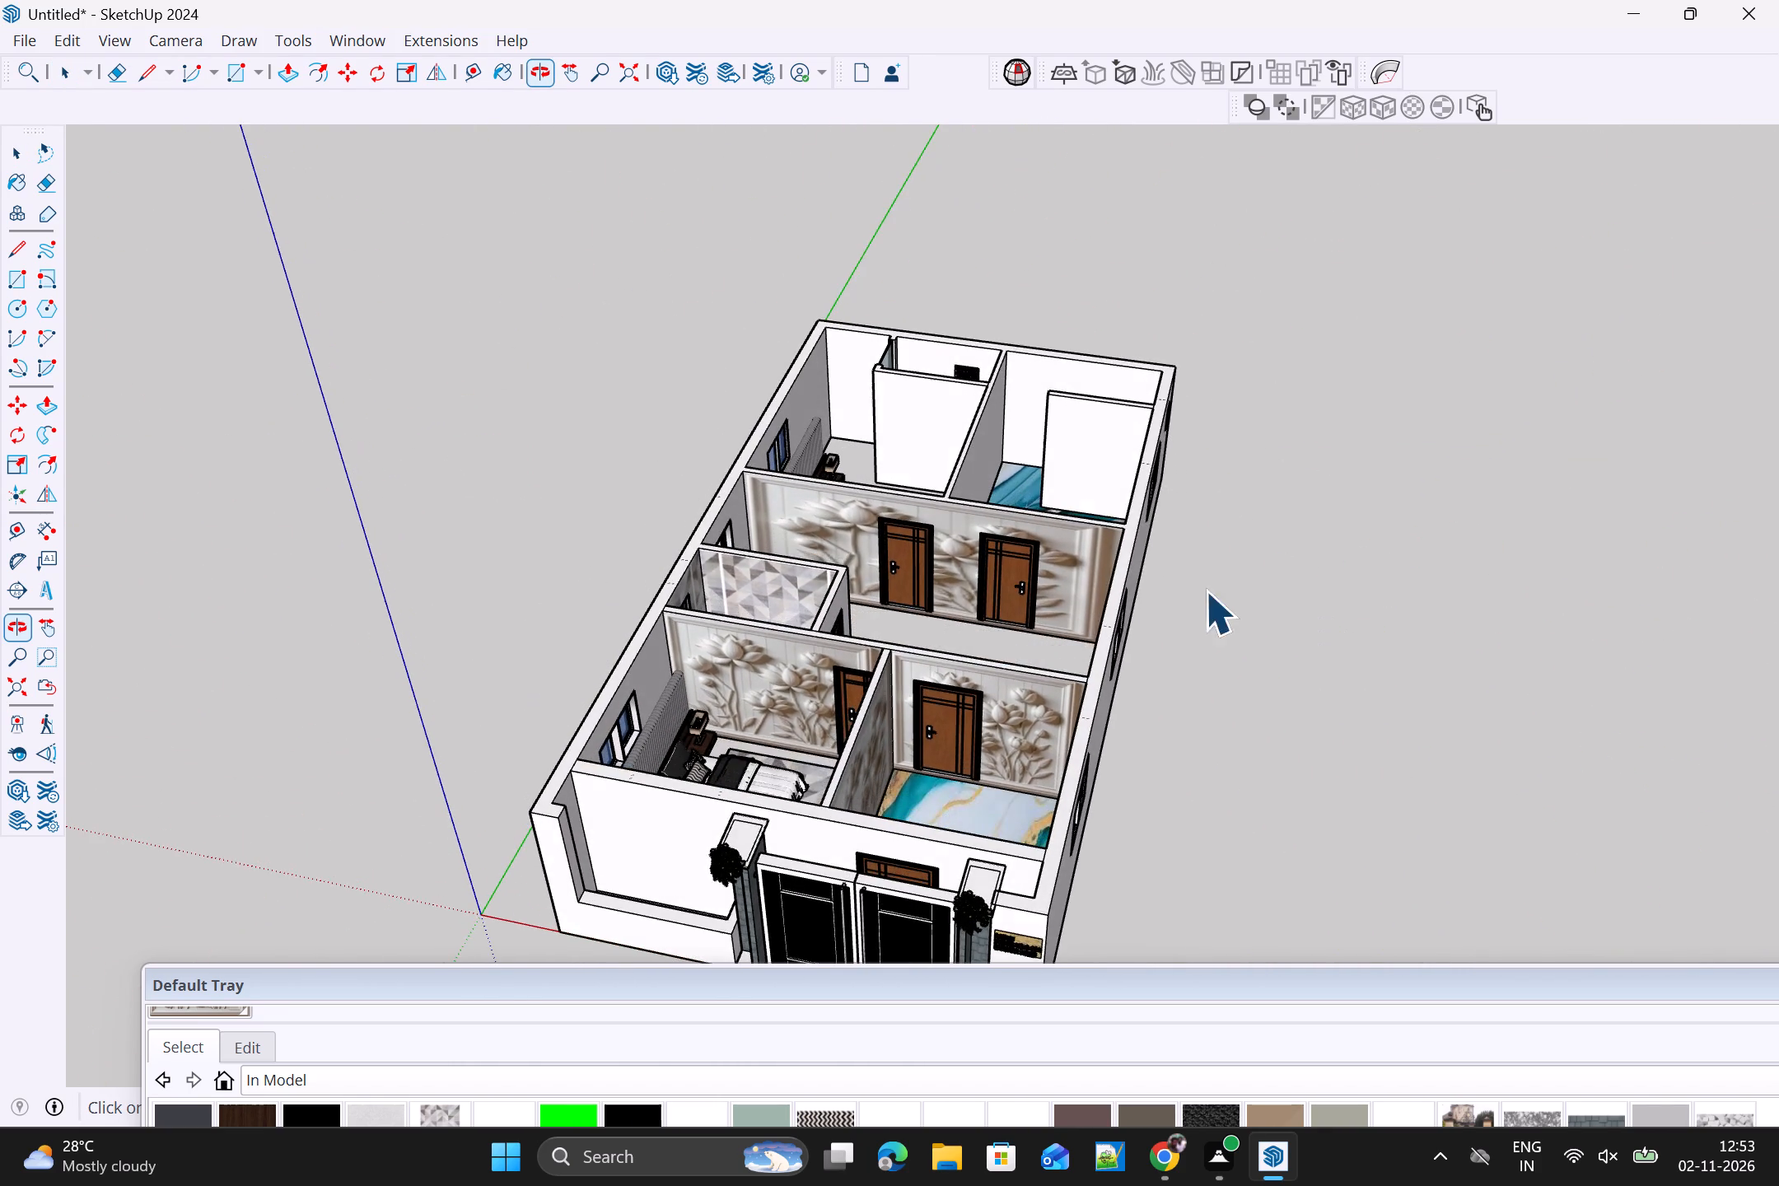
scroll(827, 371, up, 4)
scroll(894, 418, up, 3)
click(1045, 454)
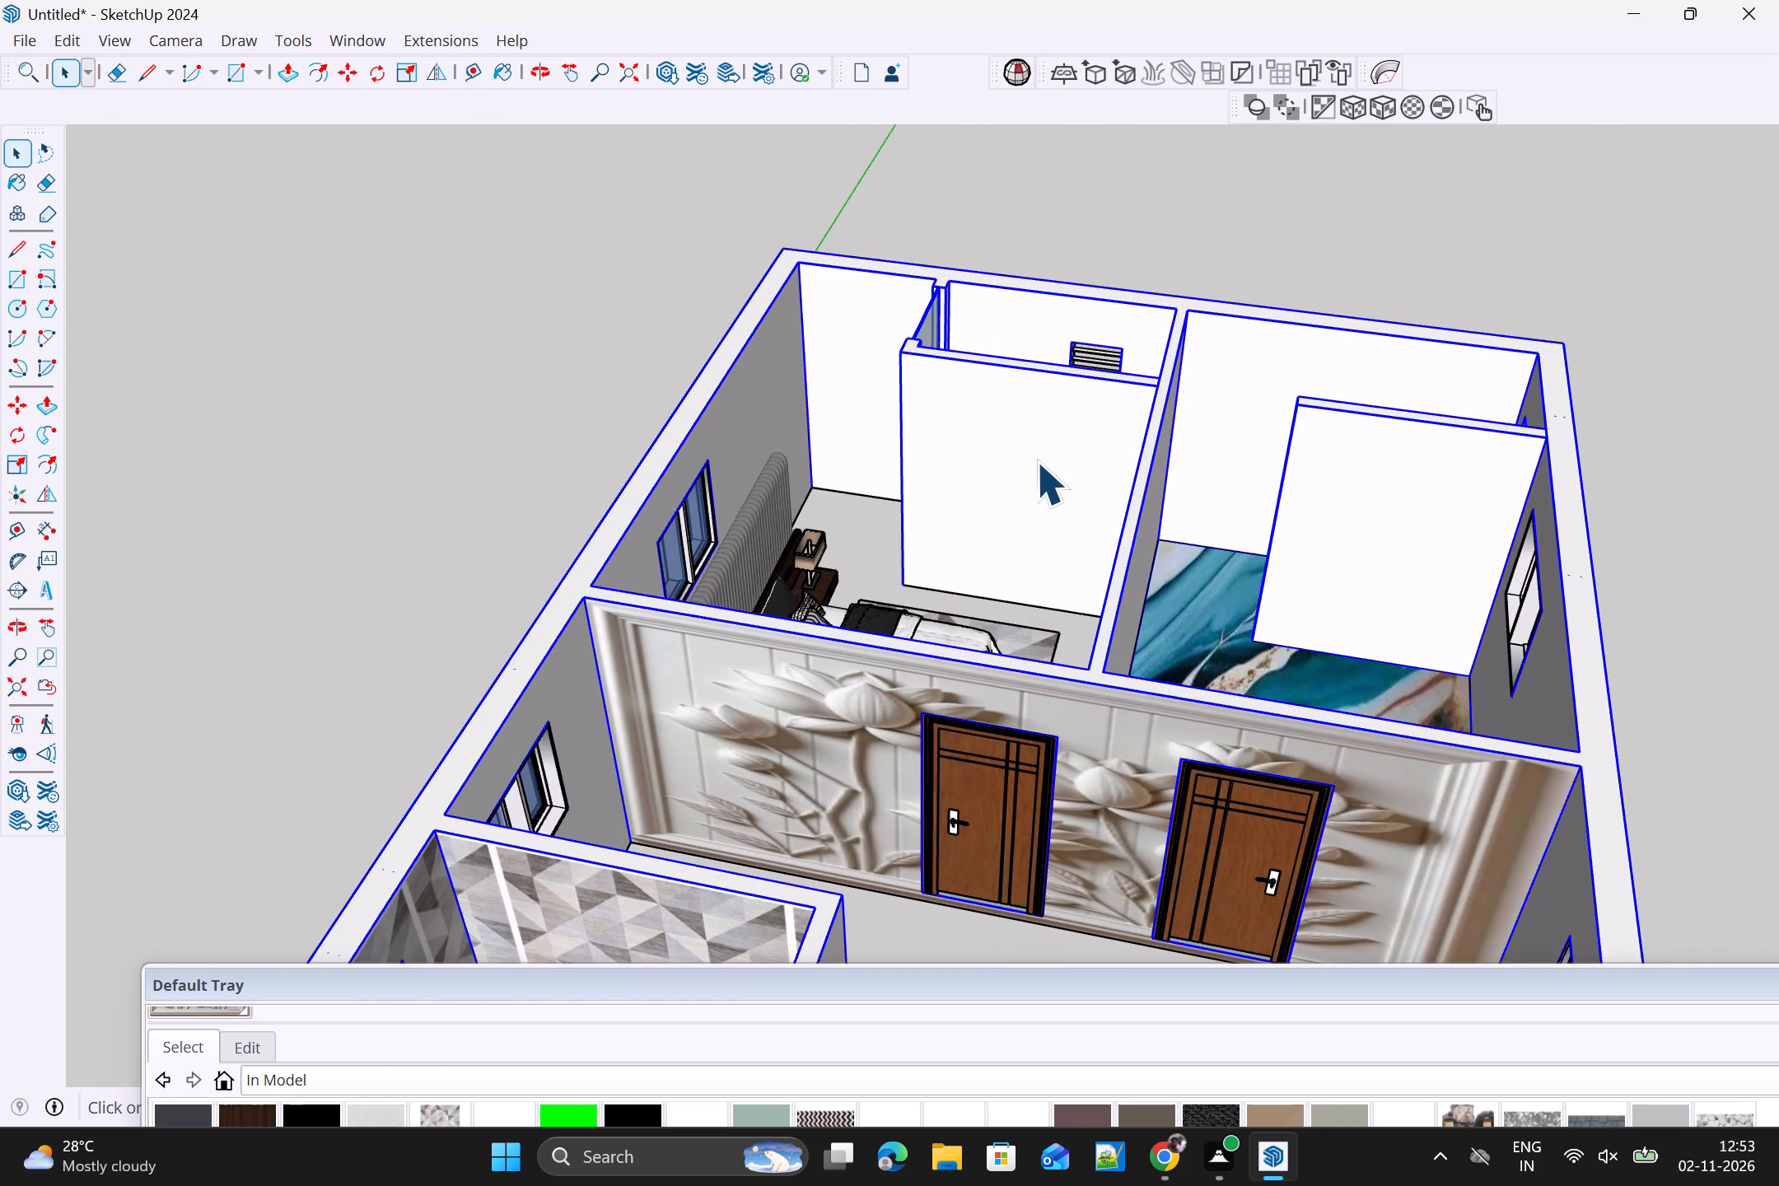
triple_click(1023, 461)
click(1009, 482)
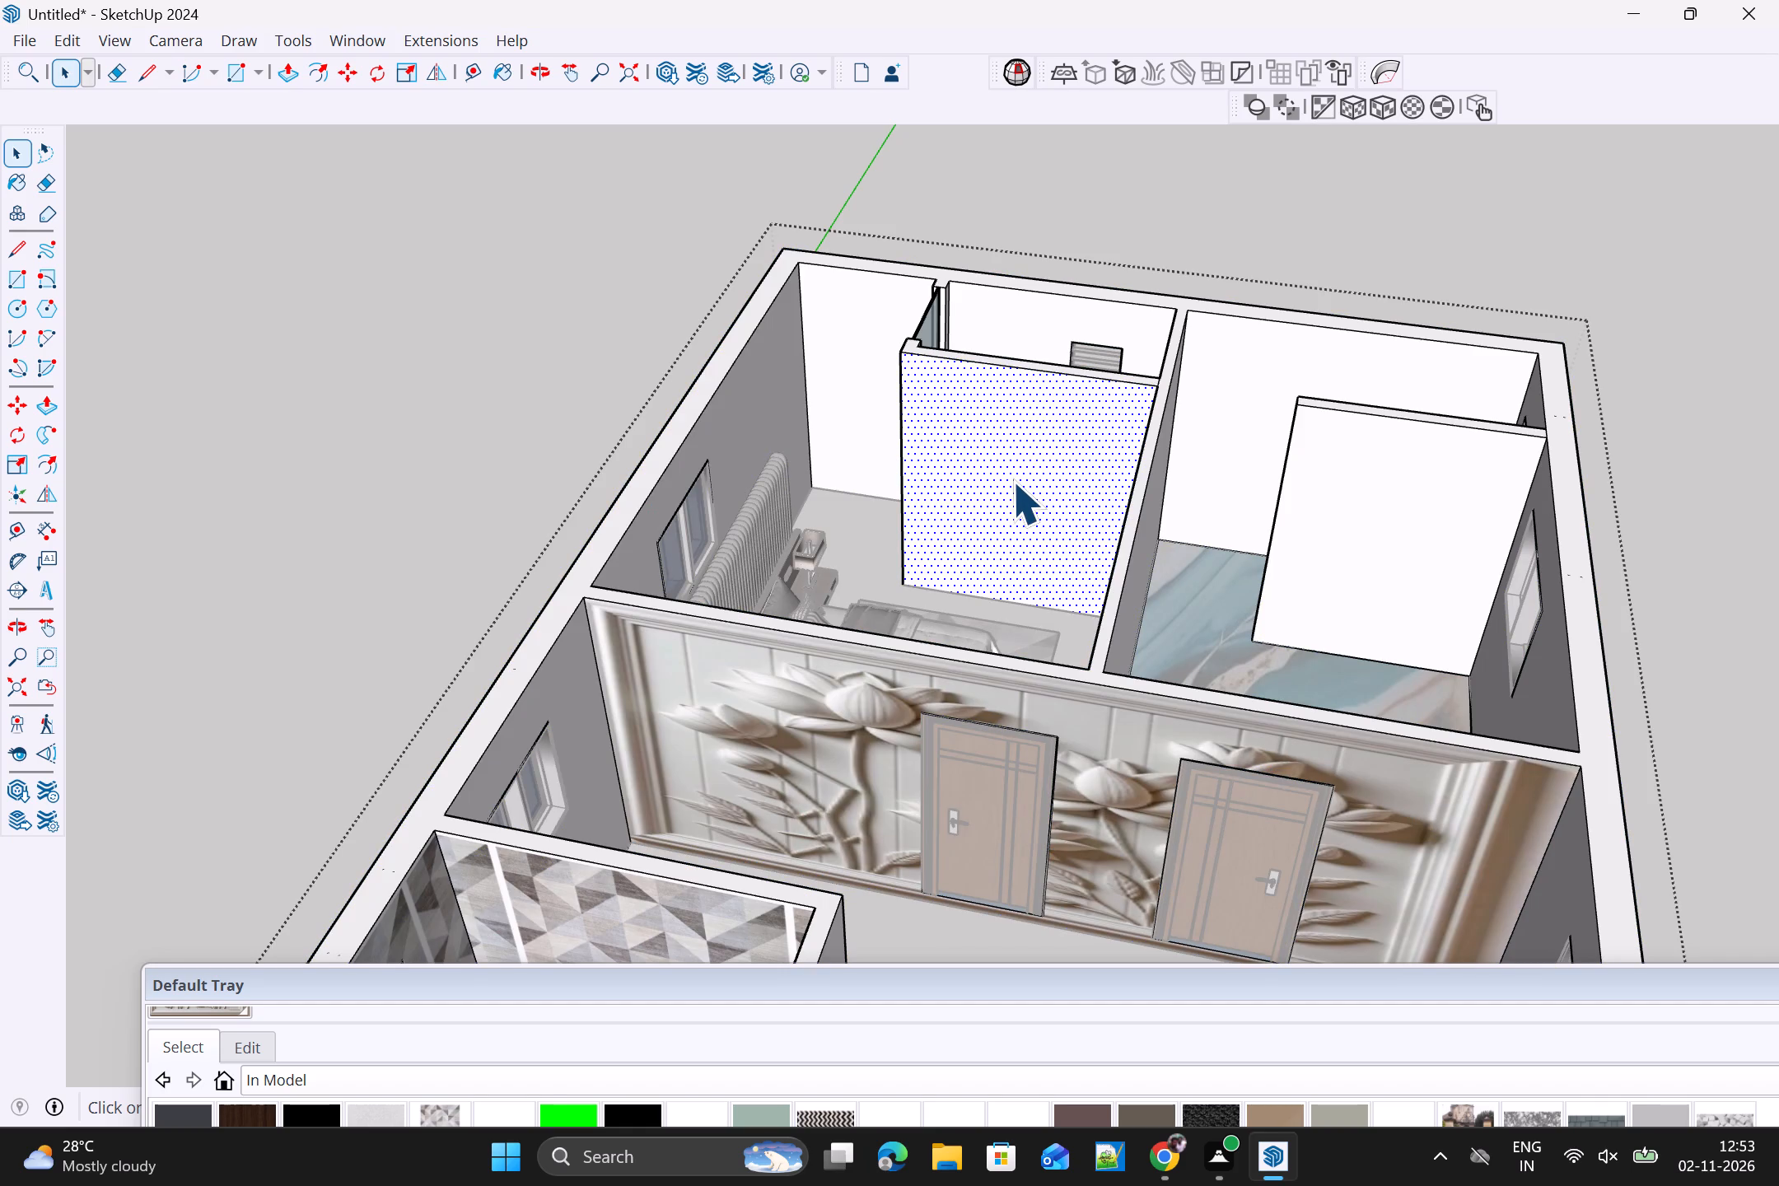
Start the Paint Bucket and make the floating materials tray narrower, placing it fully in view over the model.
key(b)
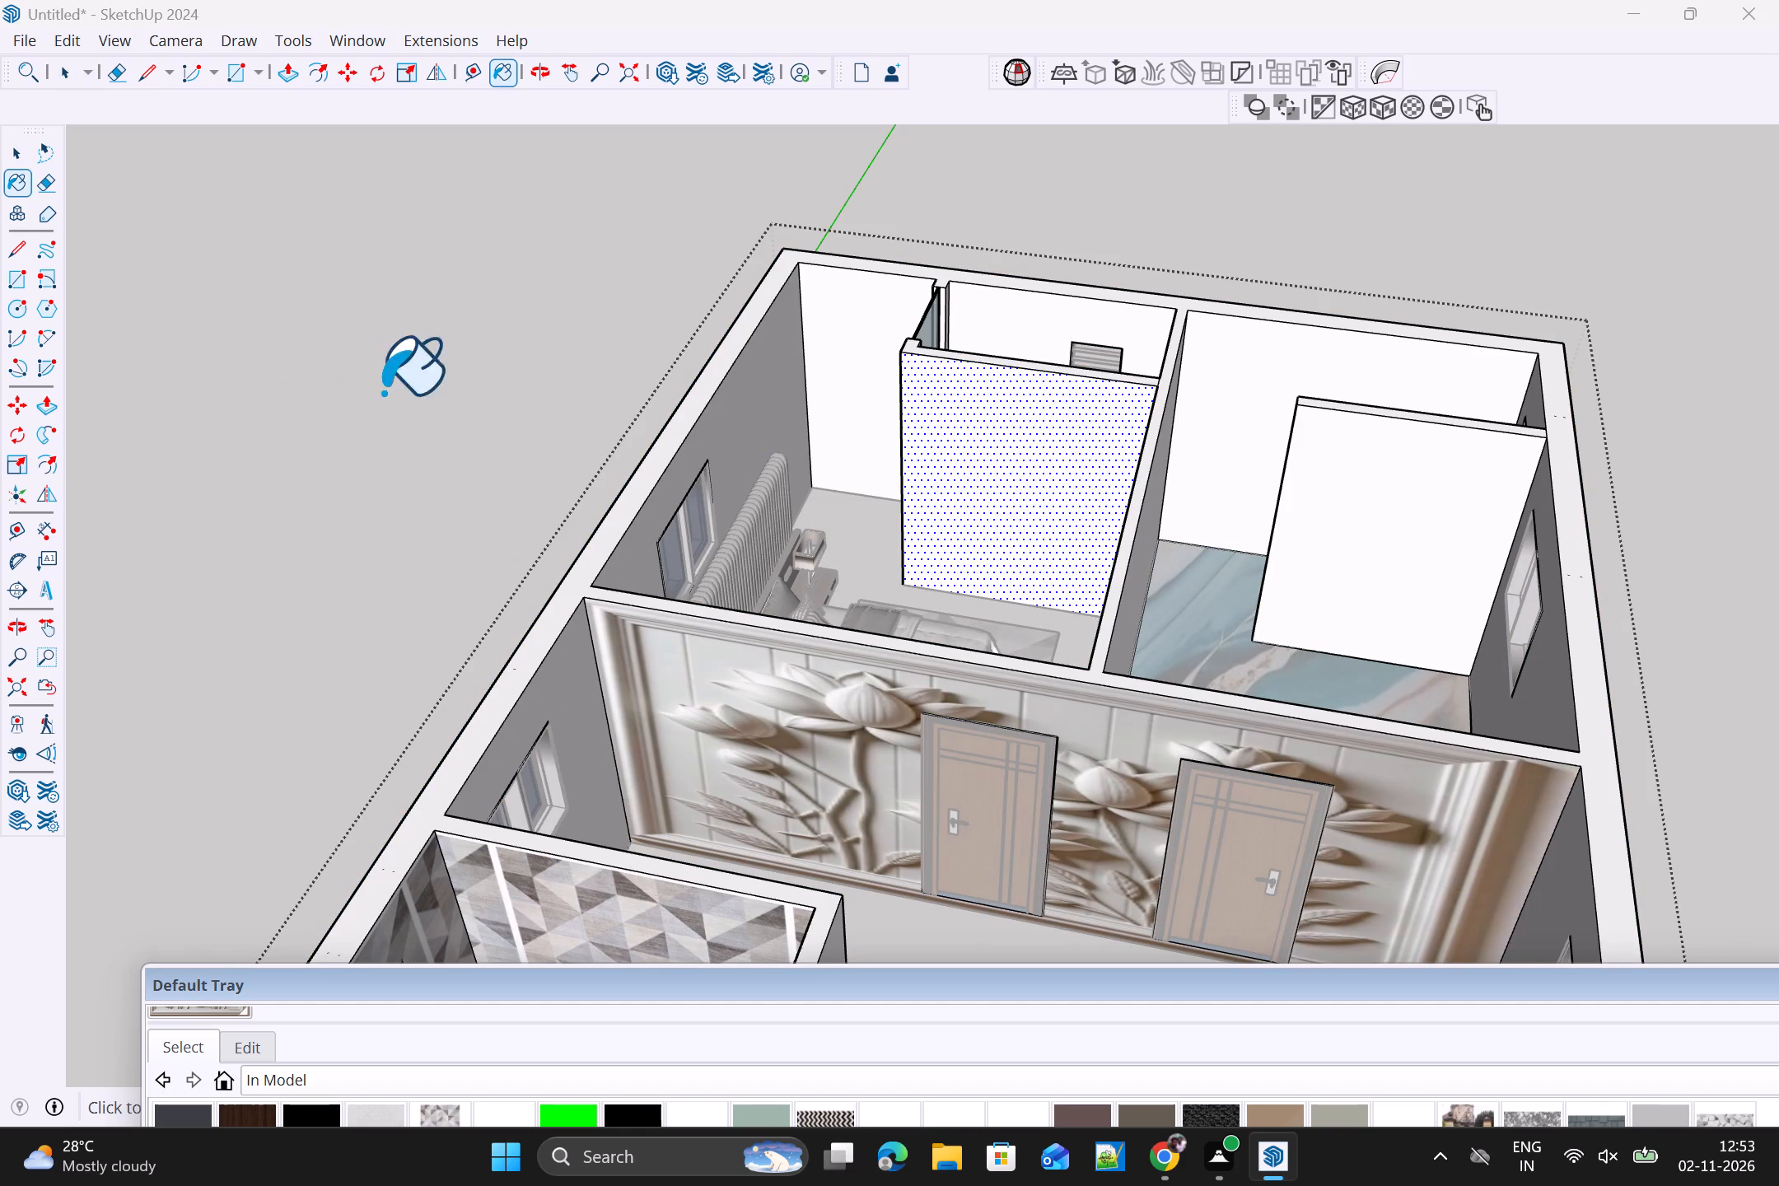
drag(581, 989, 578, 310)
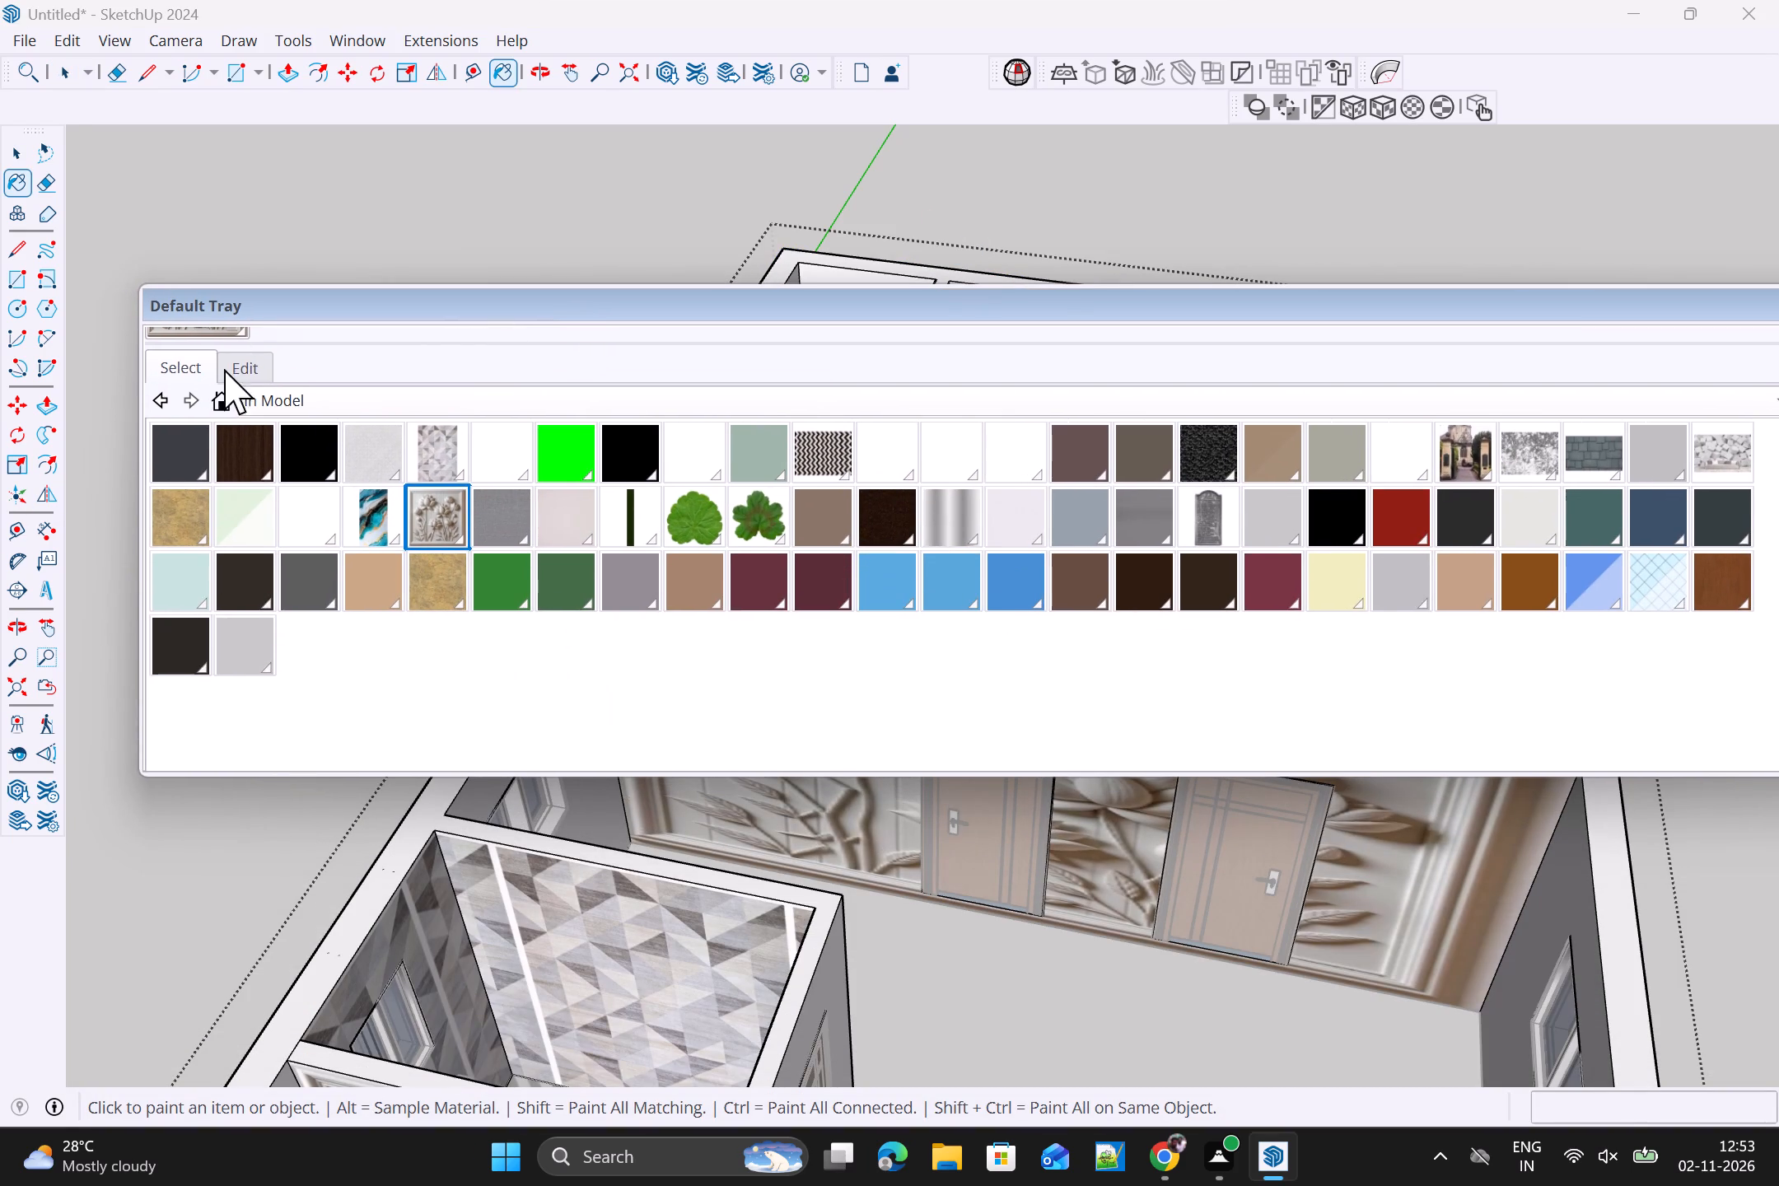
scroll(232, 387, up, 2)
click(882, 609)
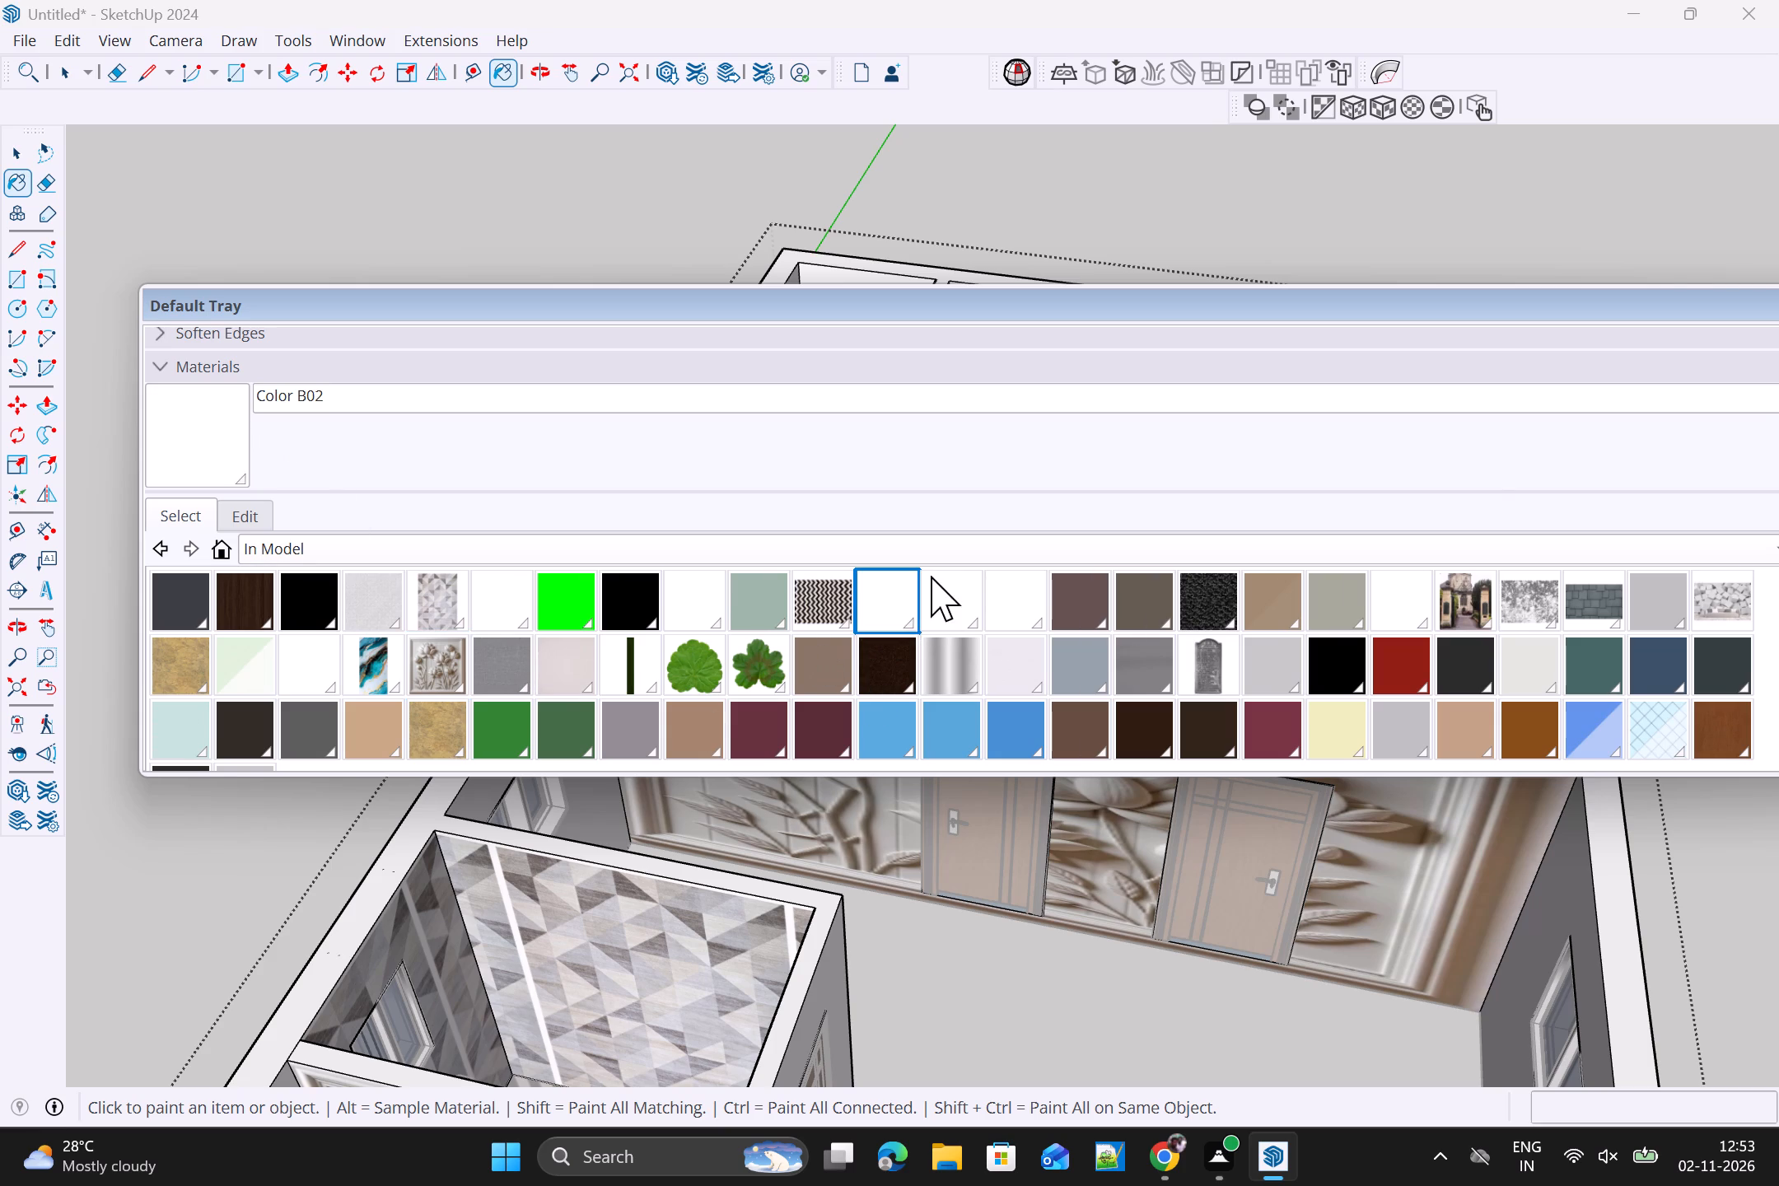
scroll(931, 576, down, 3)
scroll(1480, 469, up, 3)
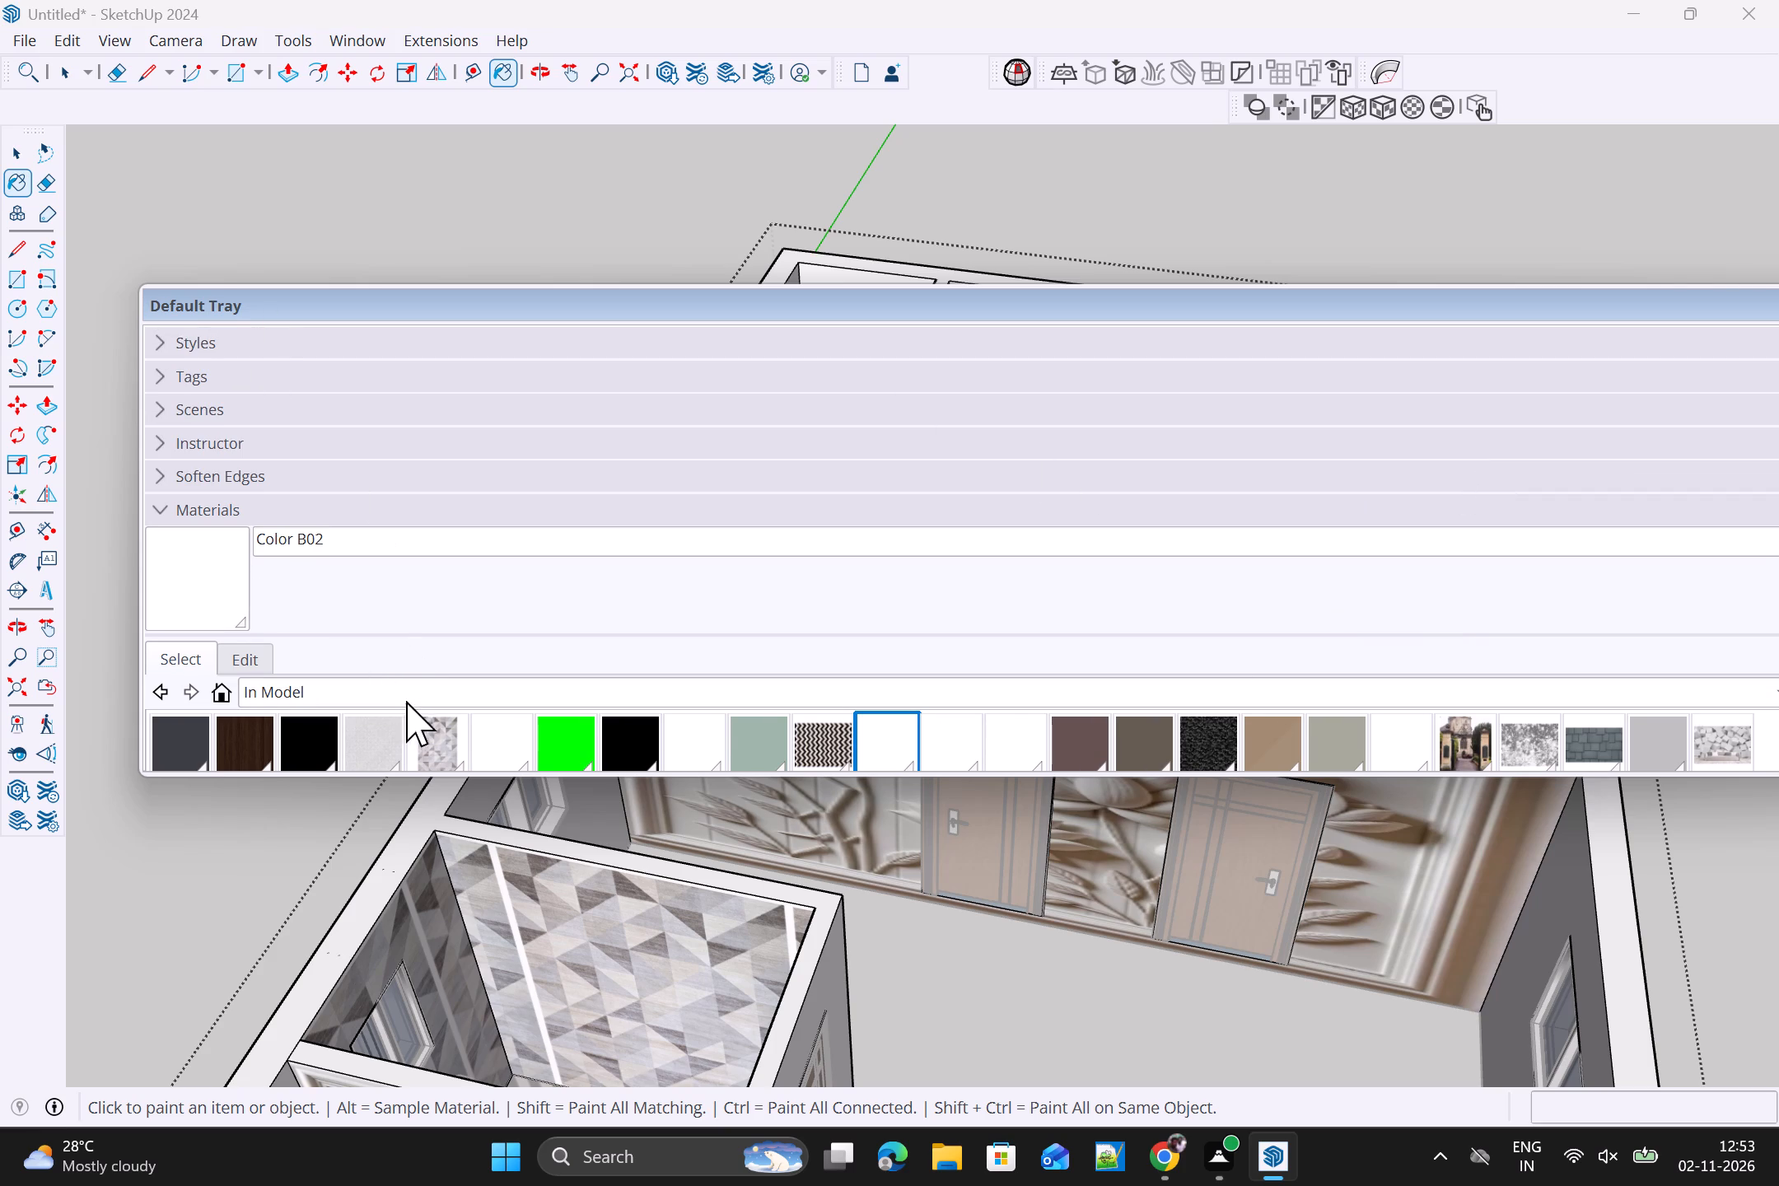
drag(717, 304, 396, 259)
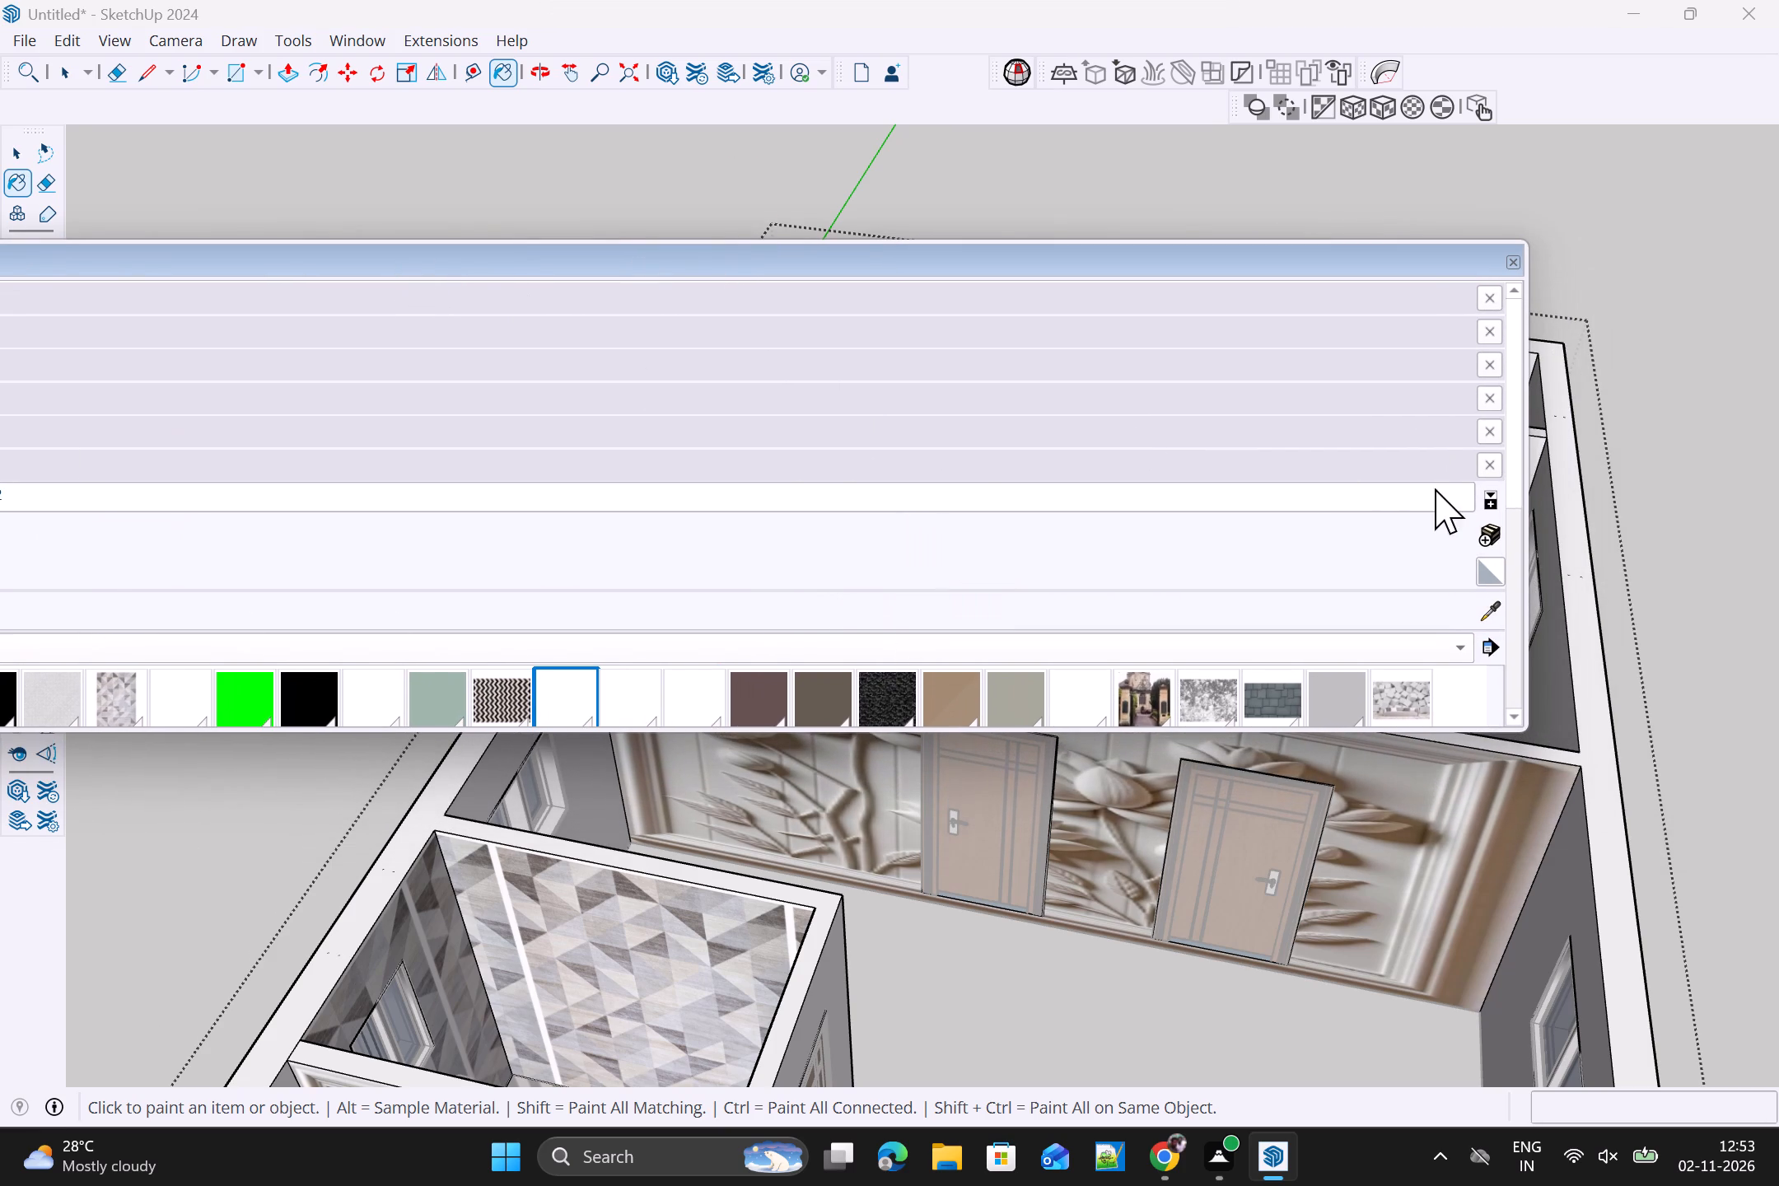
drag(1525, 507, 1434, 506)
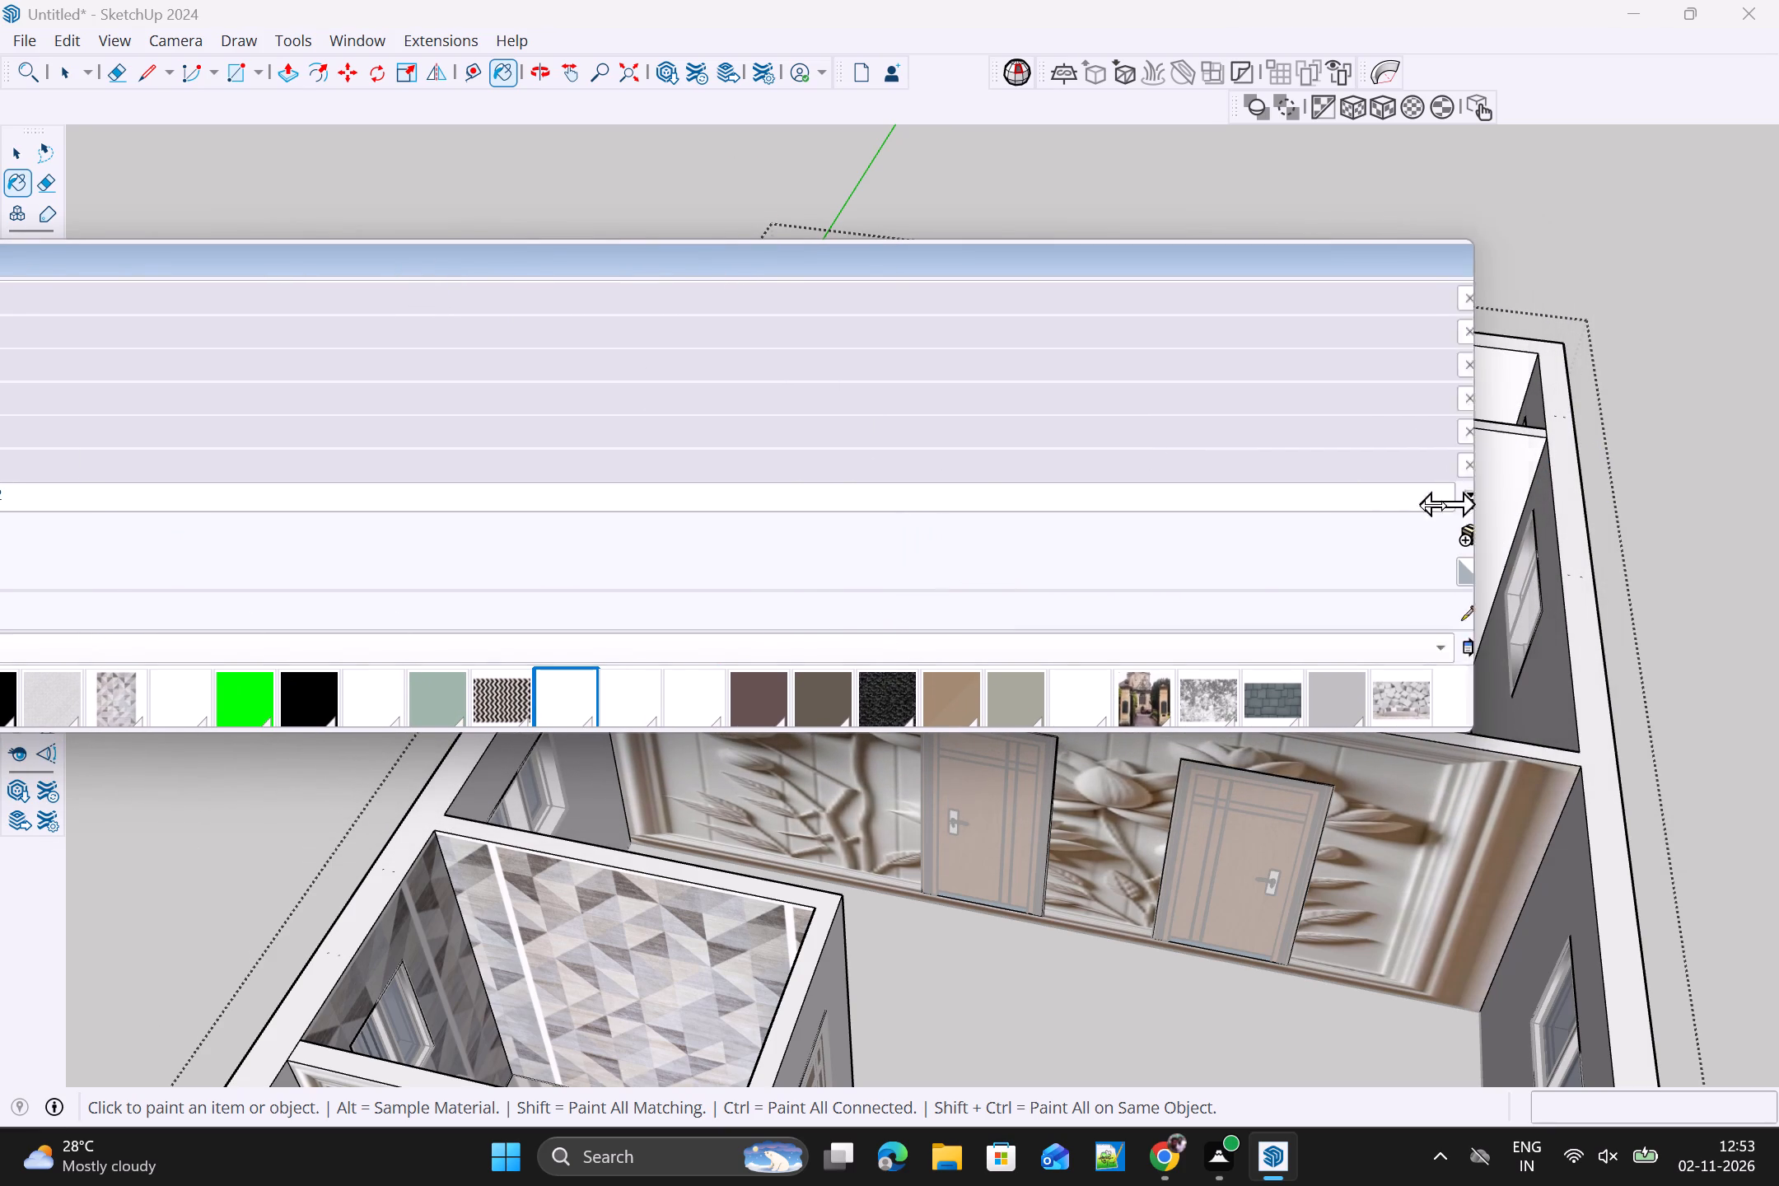
drag(1434, 506, 565, 475)
drag(364, 264, 749, 234)
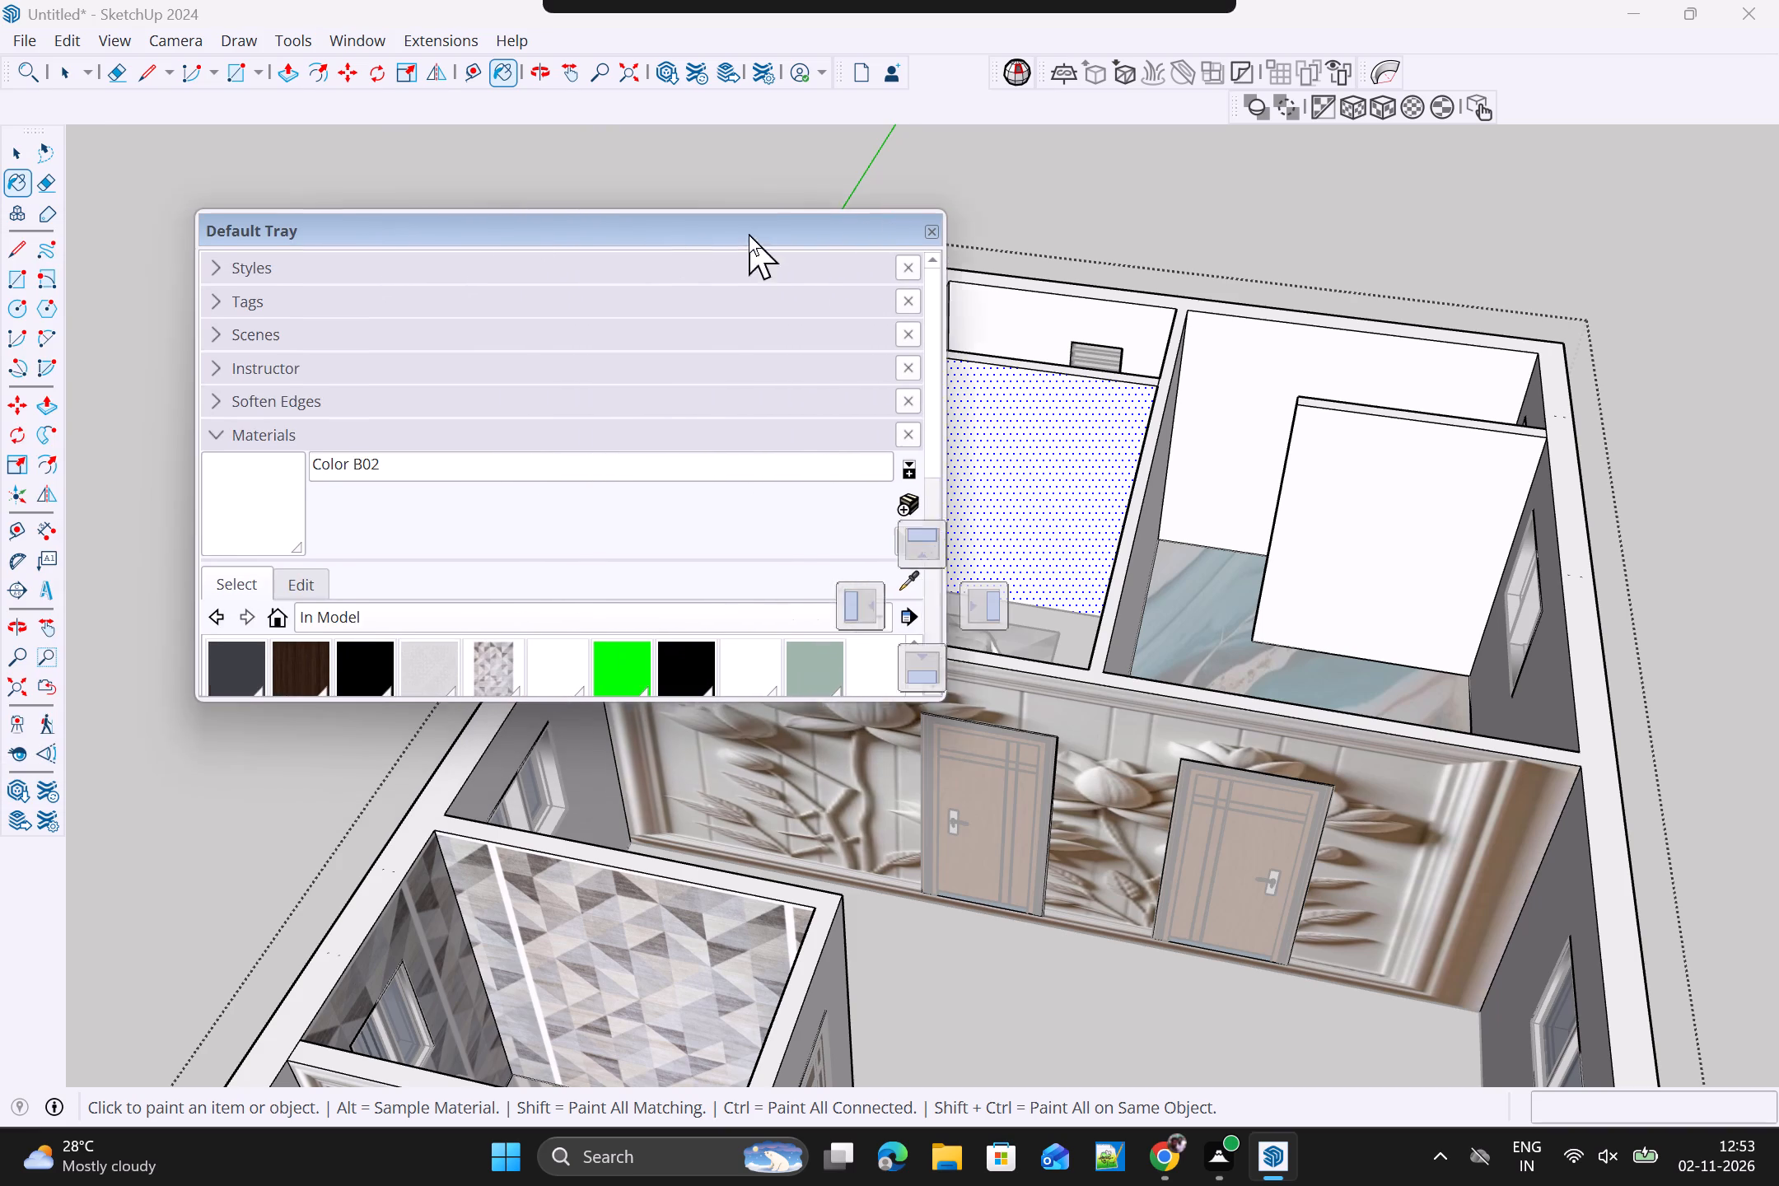
drag(749, 234, 781, 228)
Create a material from the image radha-krishna-god-stone-wall-mural-art-panel in Downloads, with opacity 97.
click(949, 496)
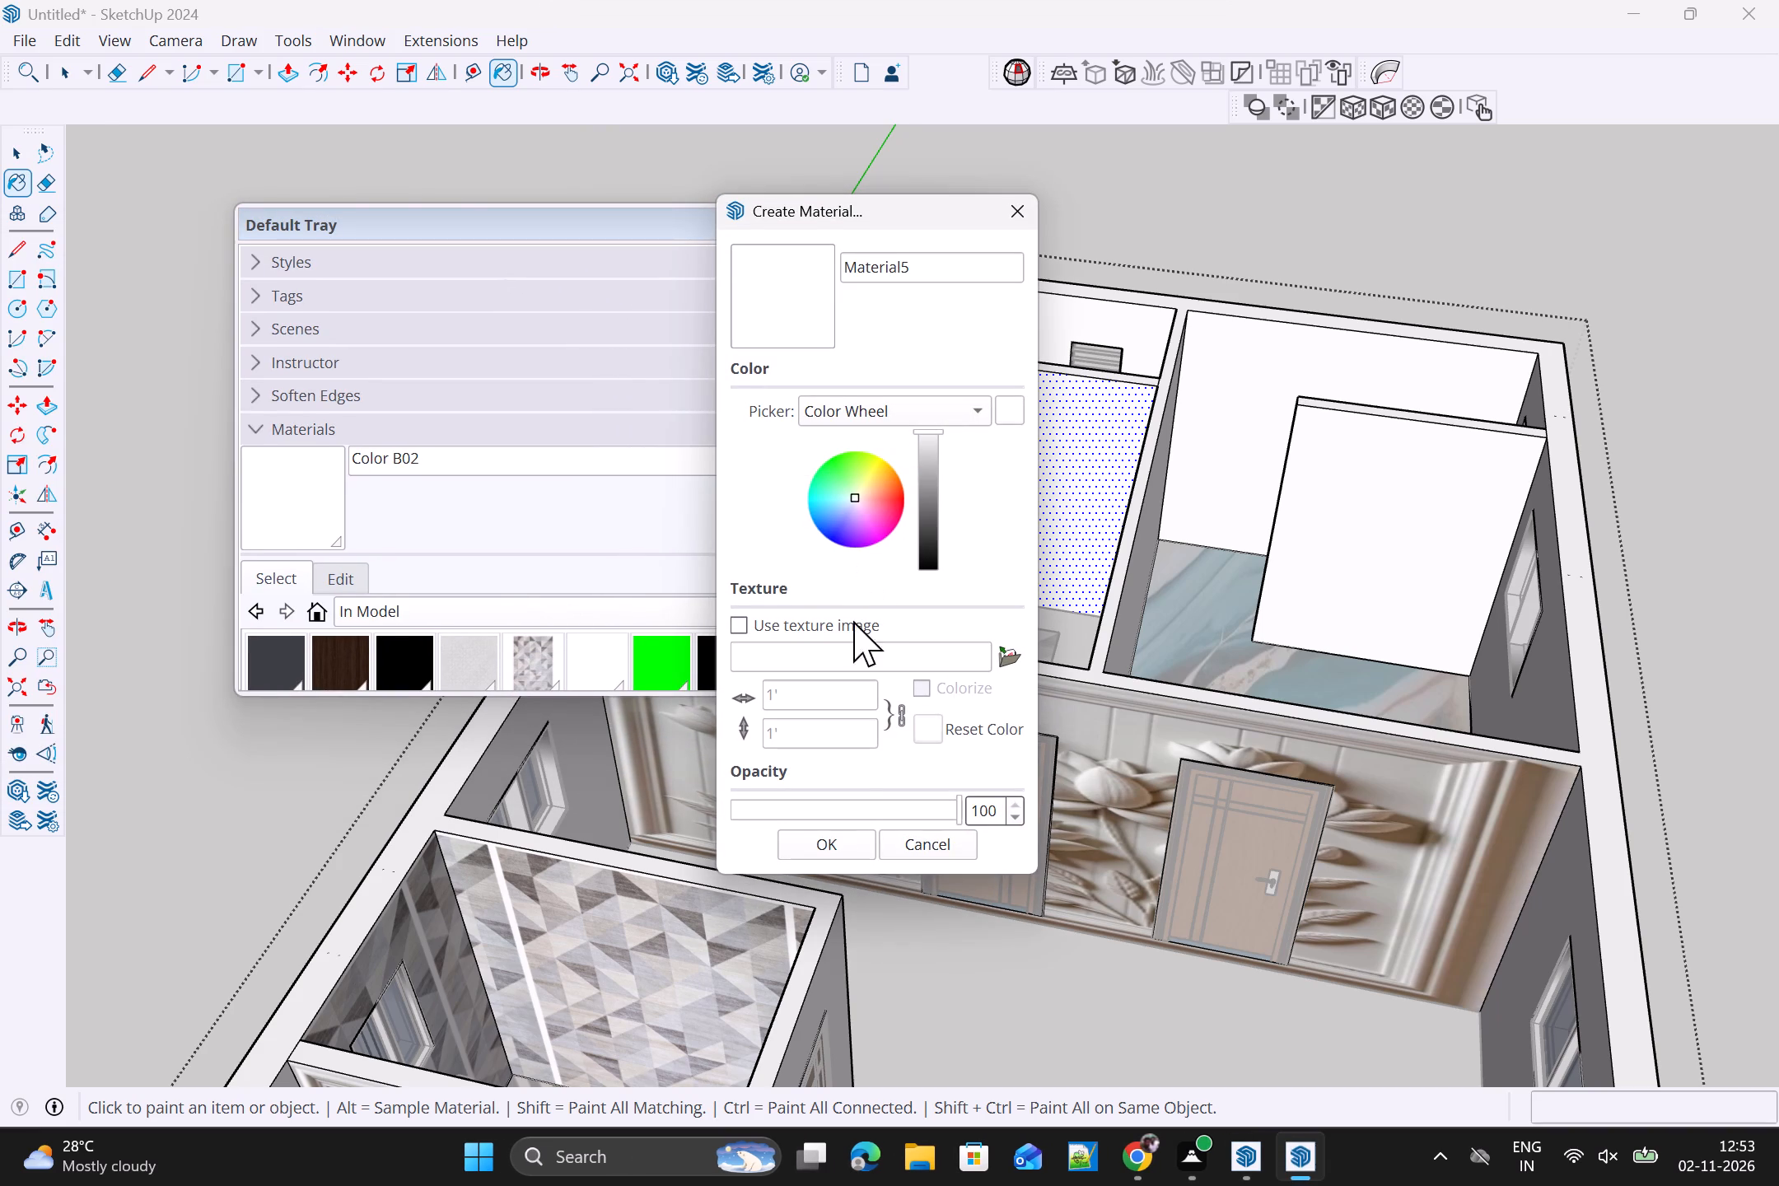
scroll(834, 805, down, 2)
click(1000, 660)
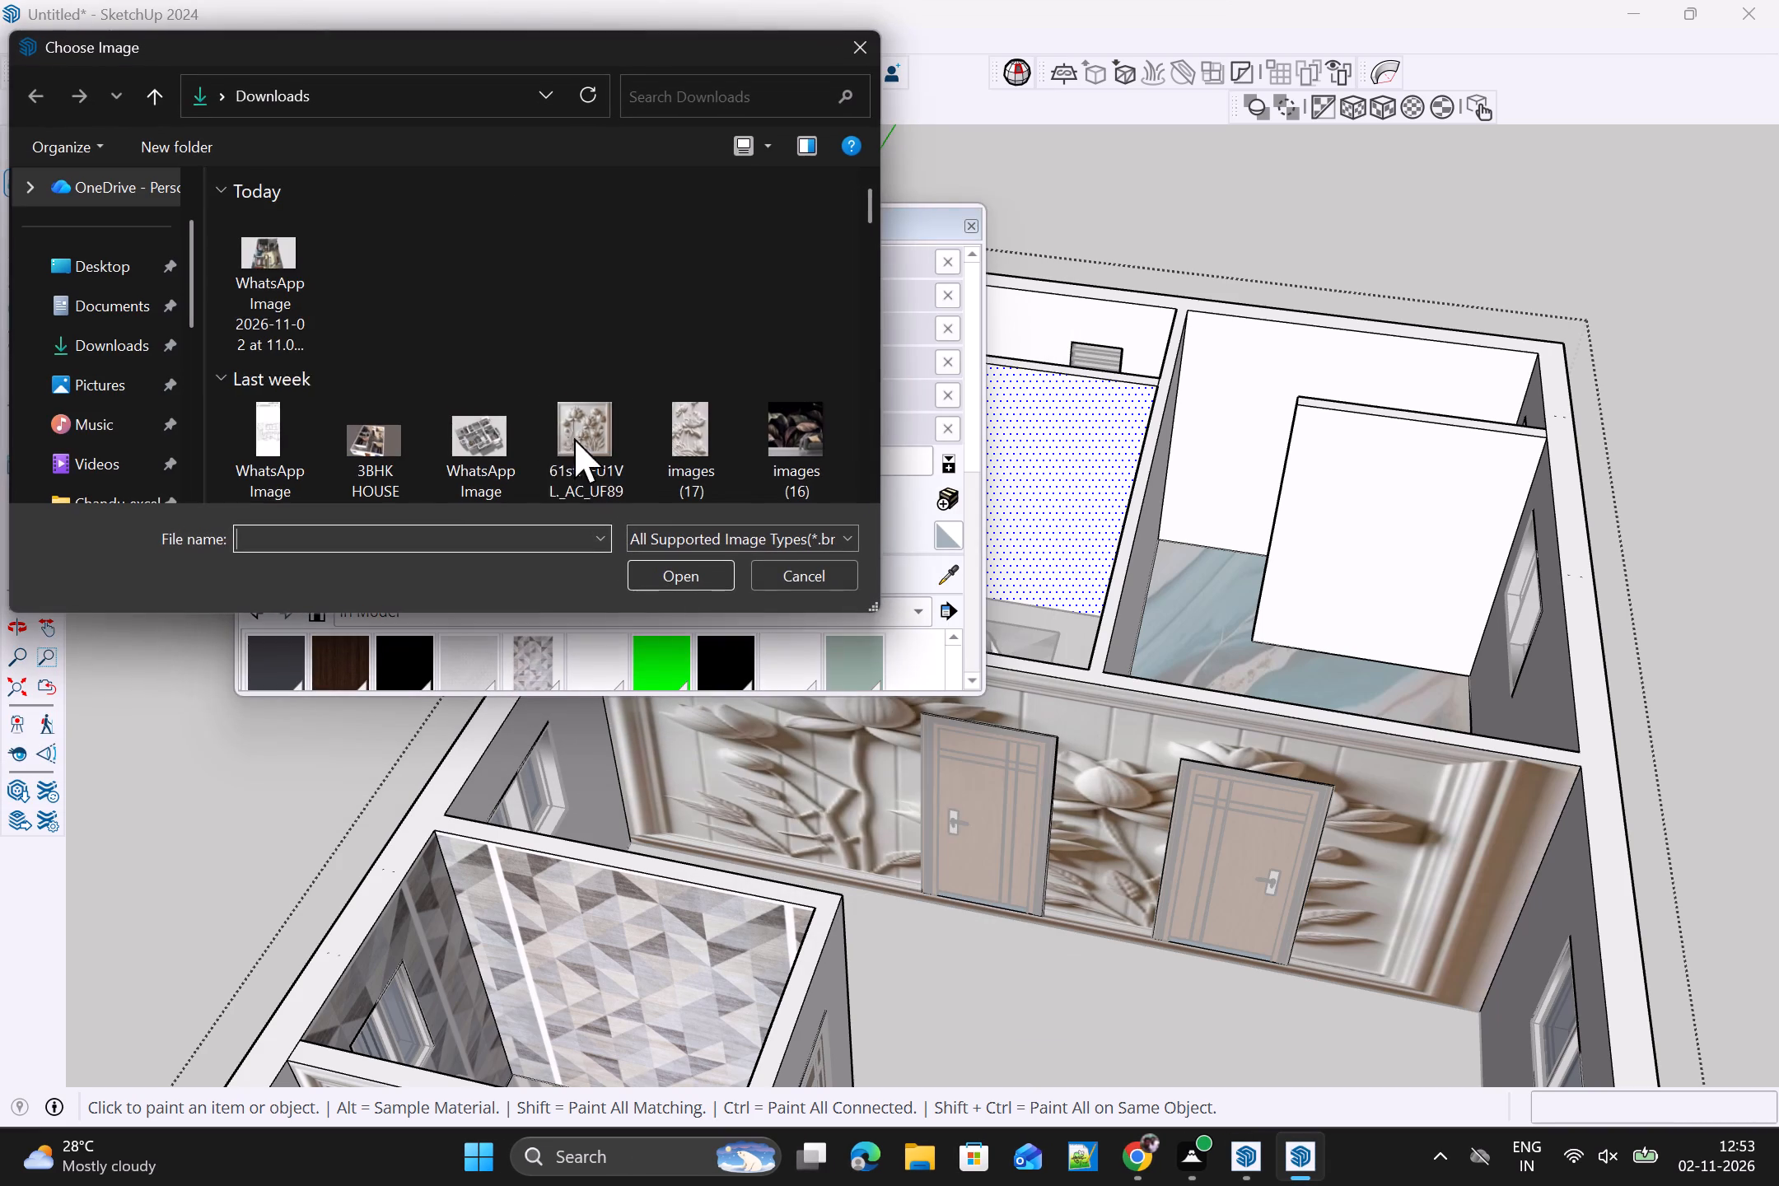
scroll(424, 357, down, 1)
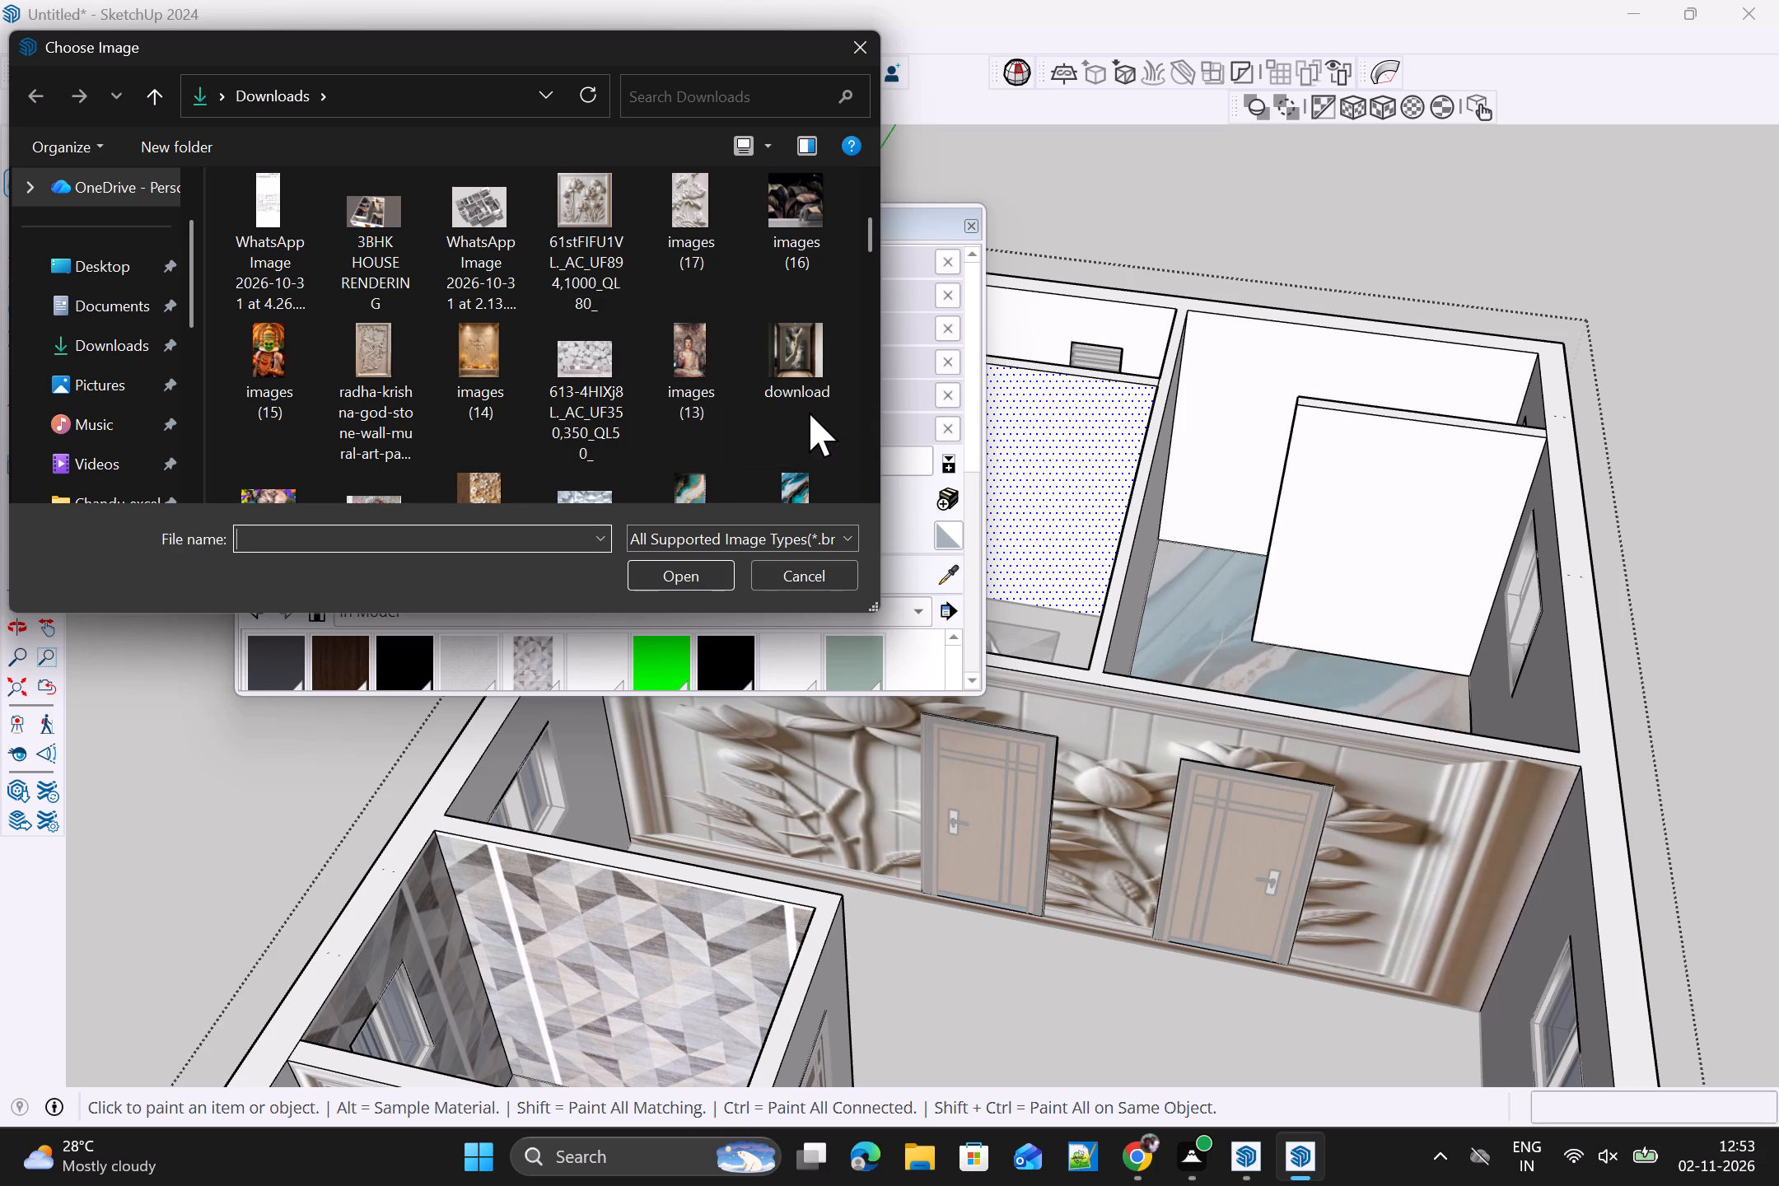
scroll(763, 418, down, 1)
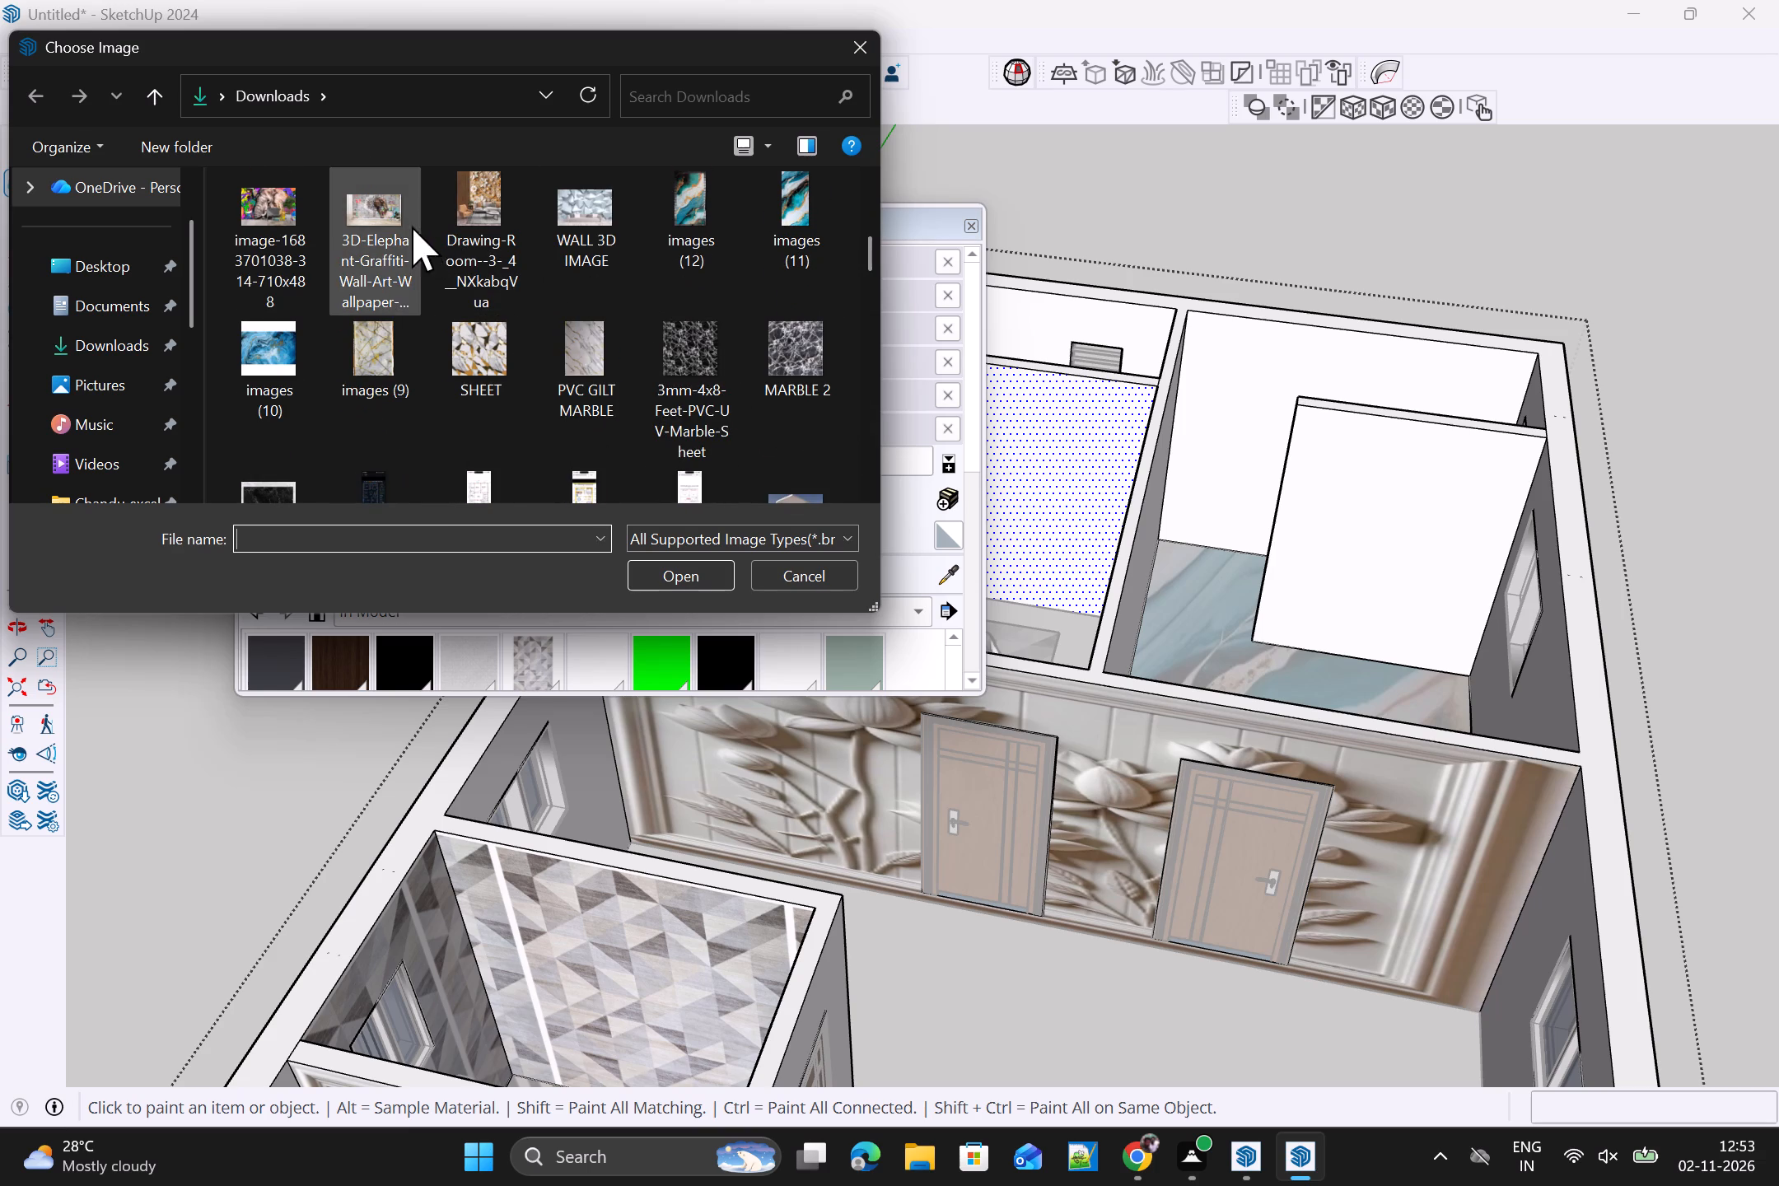
scroll(289, 292, up, 1)
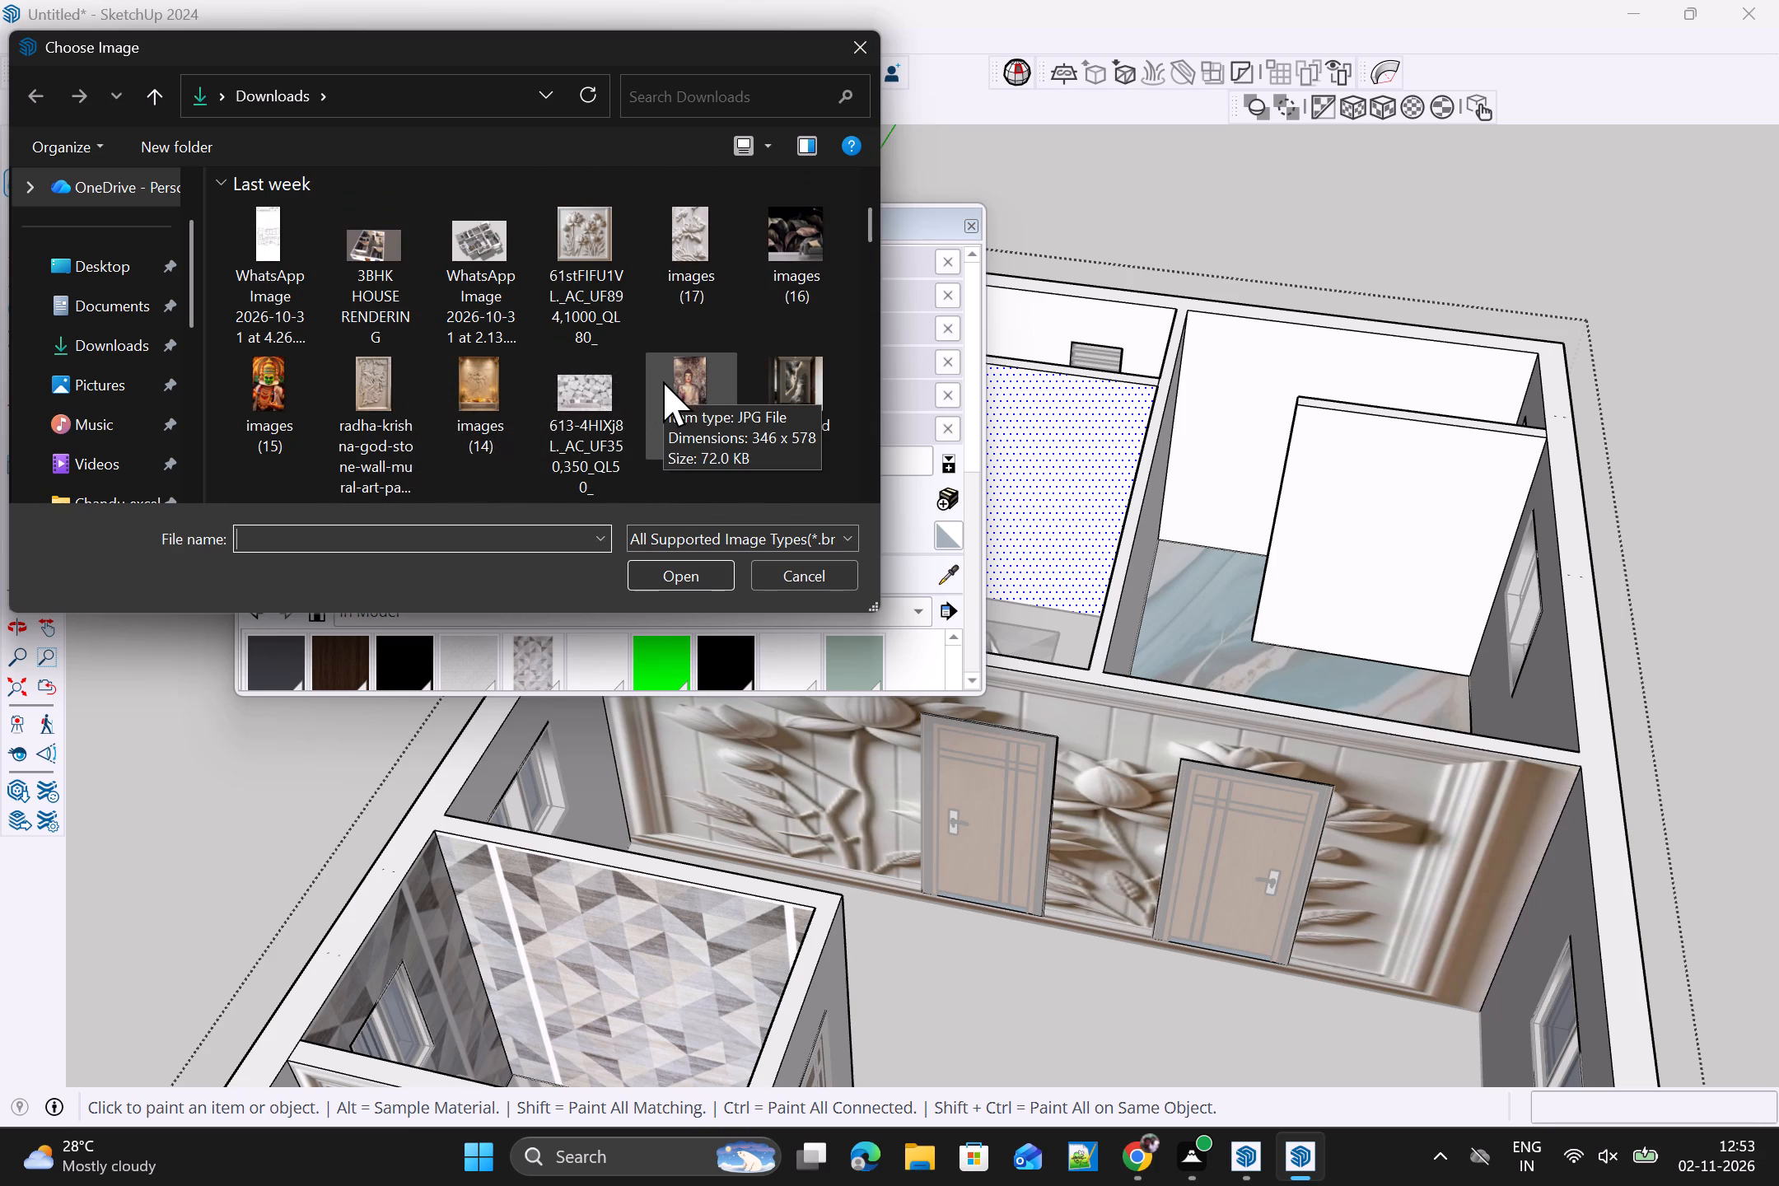
scroll(668, 376, down, 1)
scroll(665, 376, up, 1)
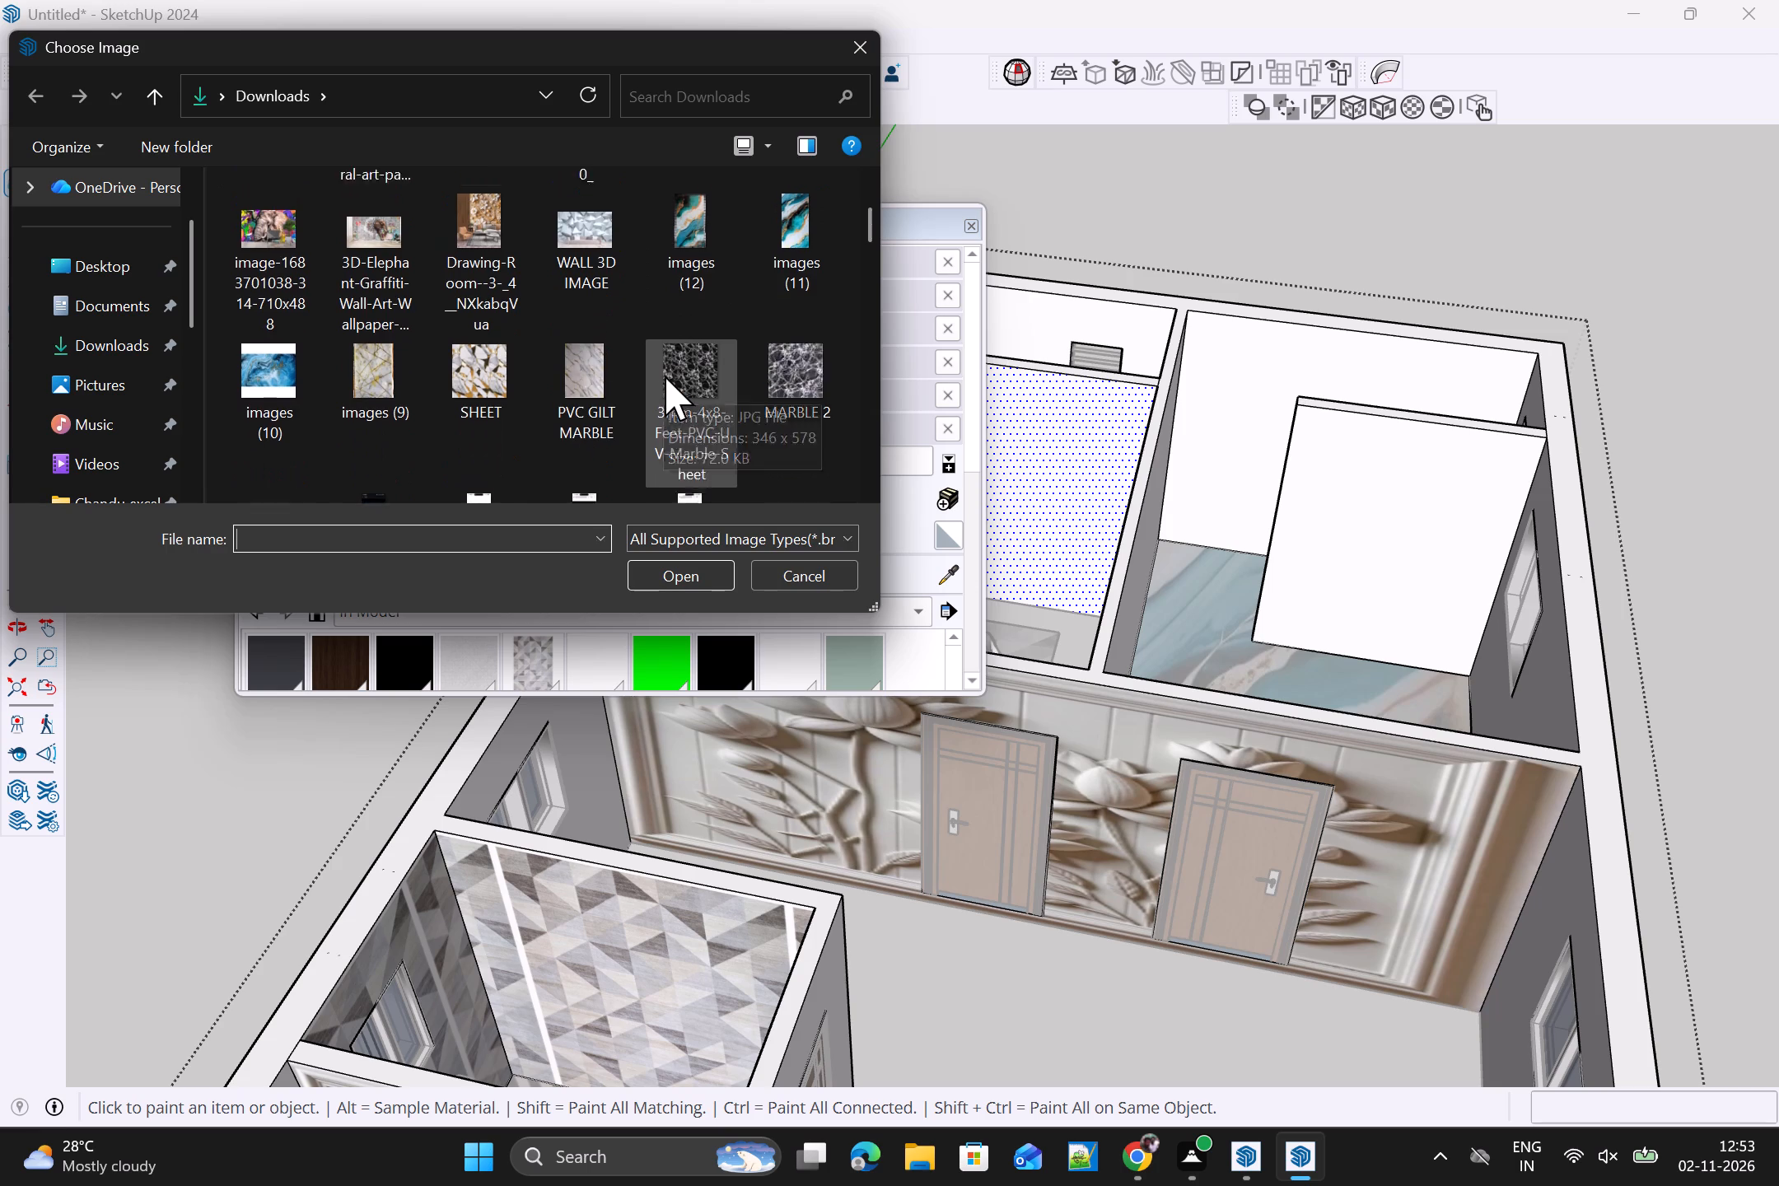
scroll(668, 382, down, 1)
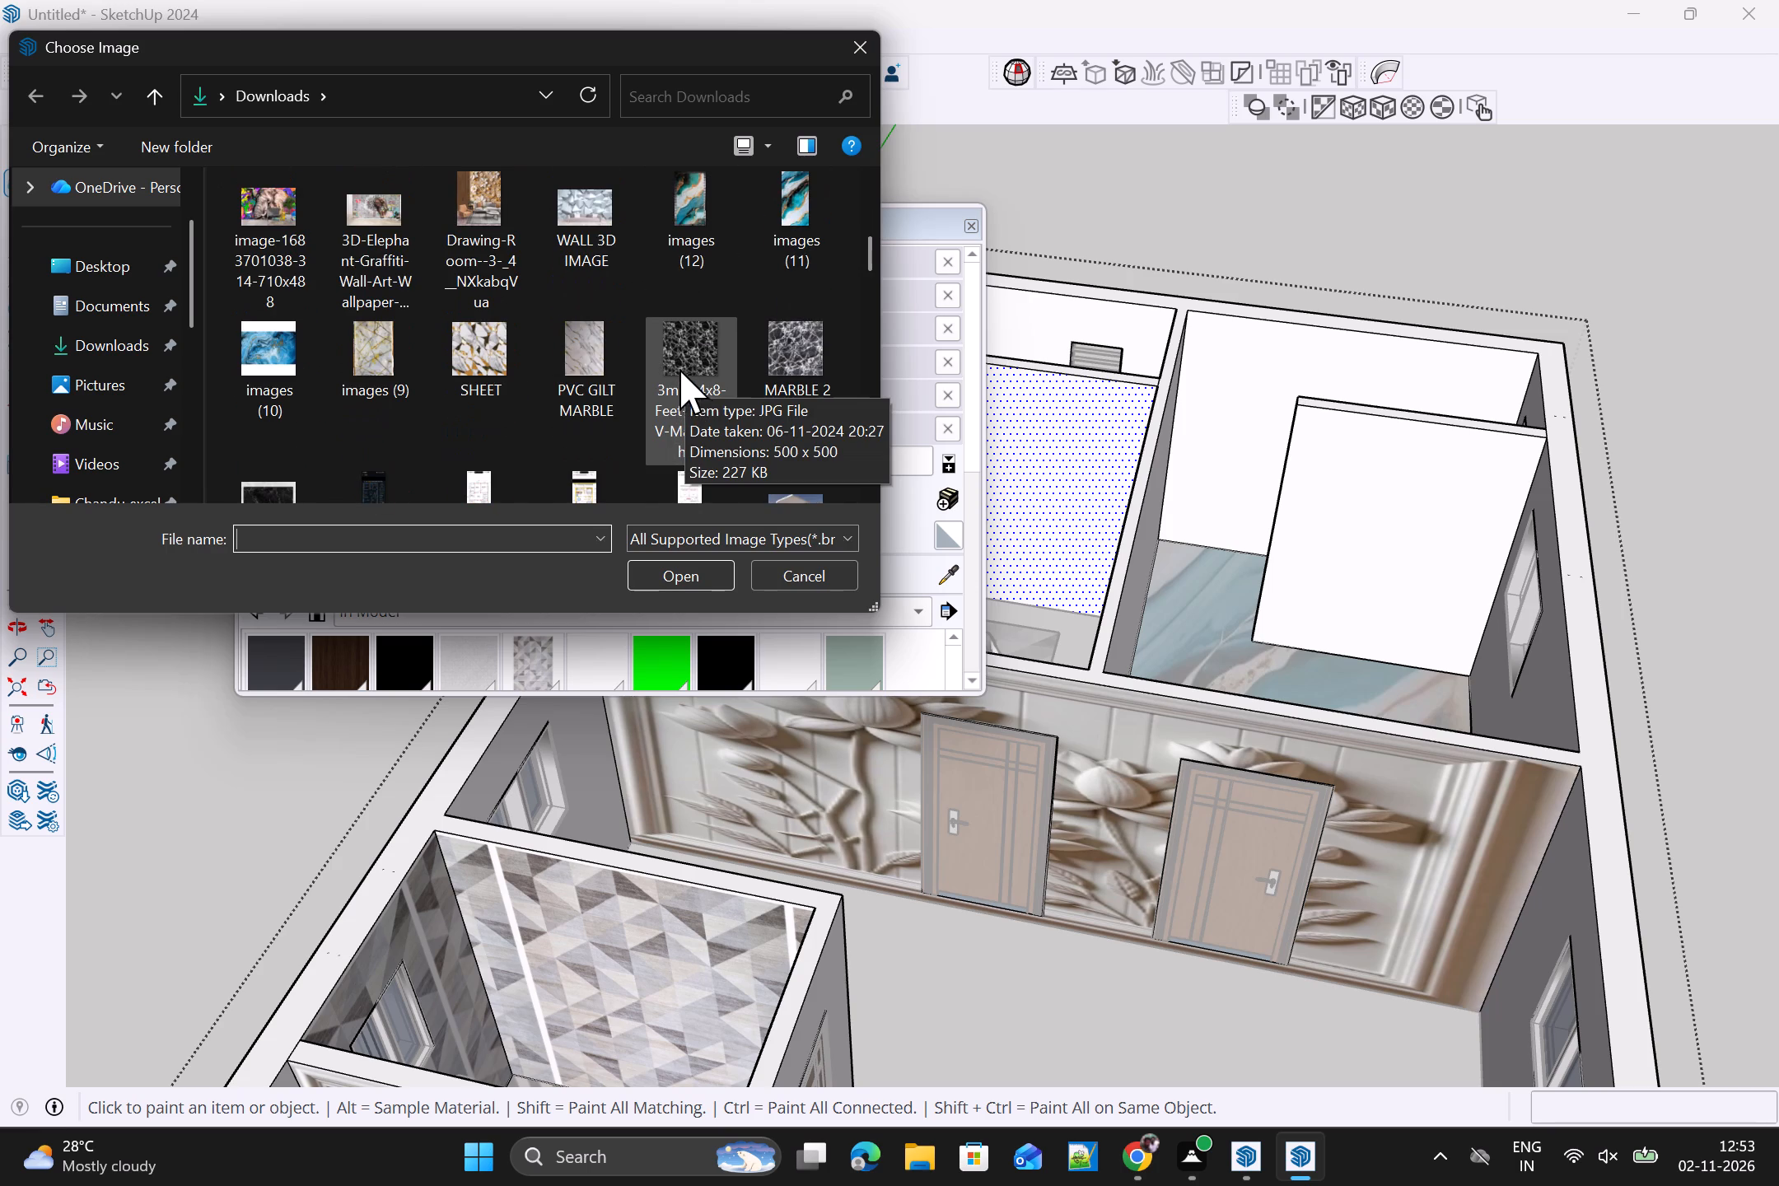
scroll(679, 366, up, 1)
click(371, 387)
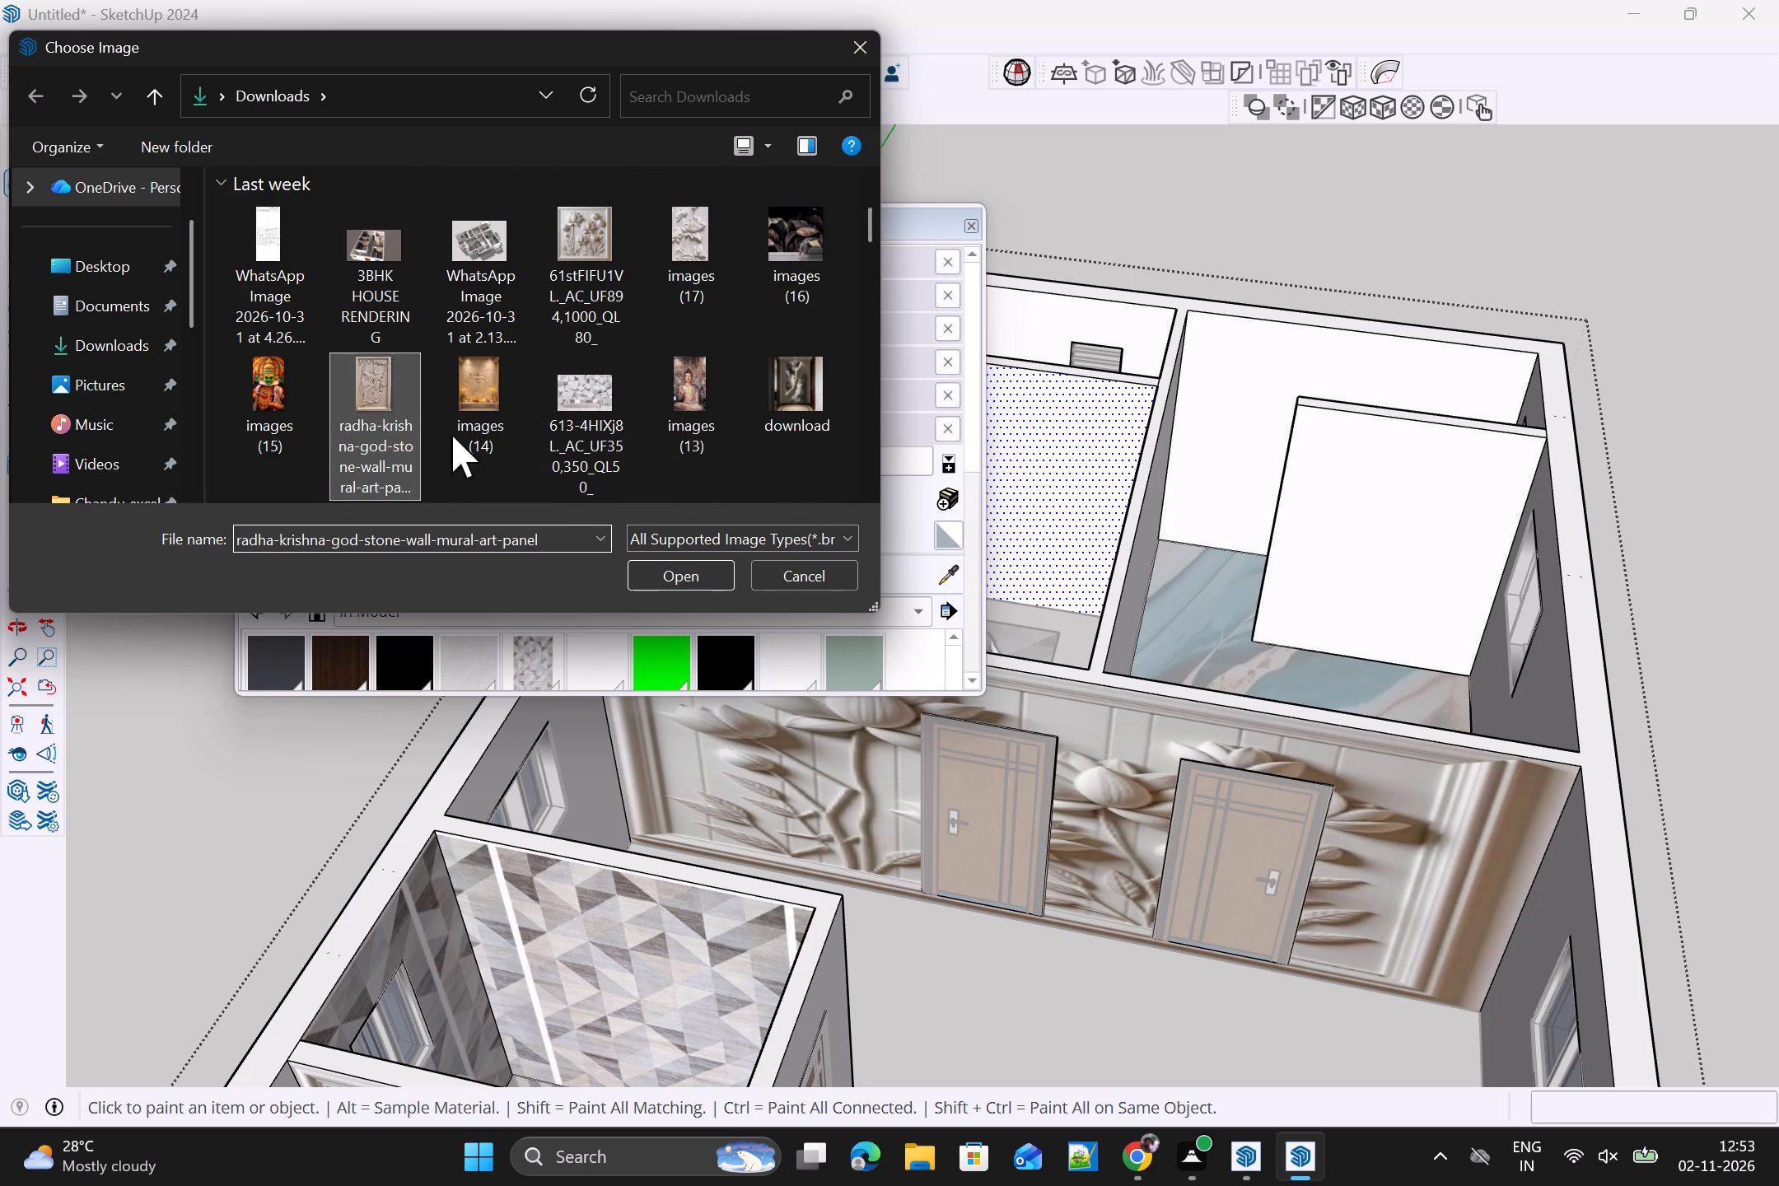
click(683, 567)
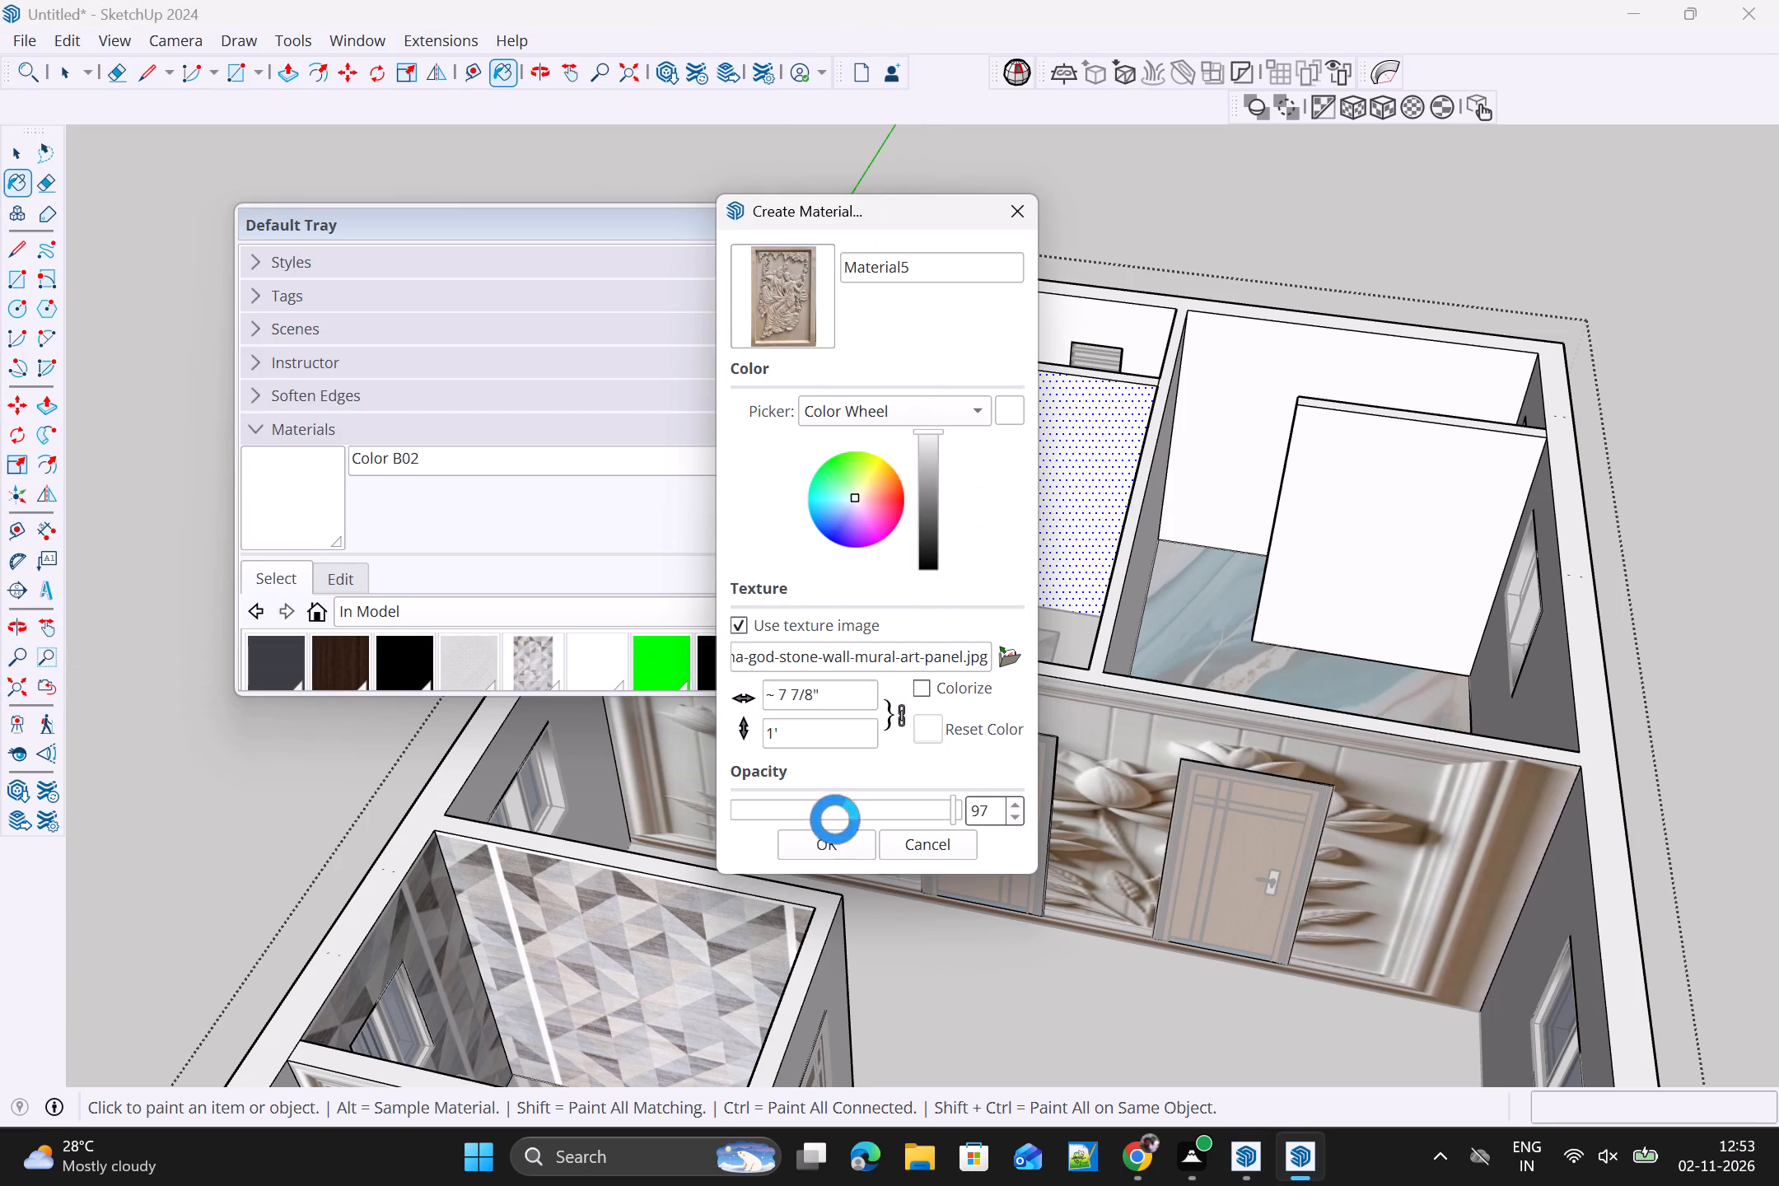
click(838, 852)
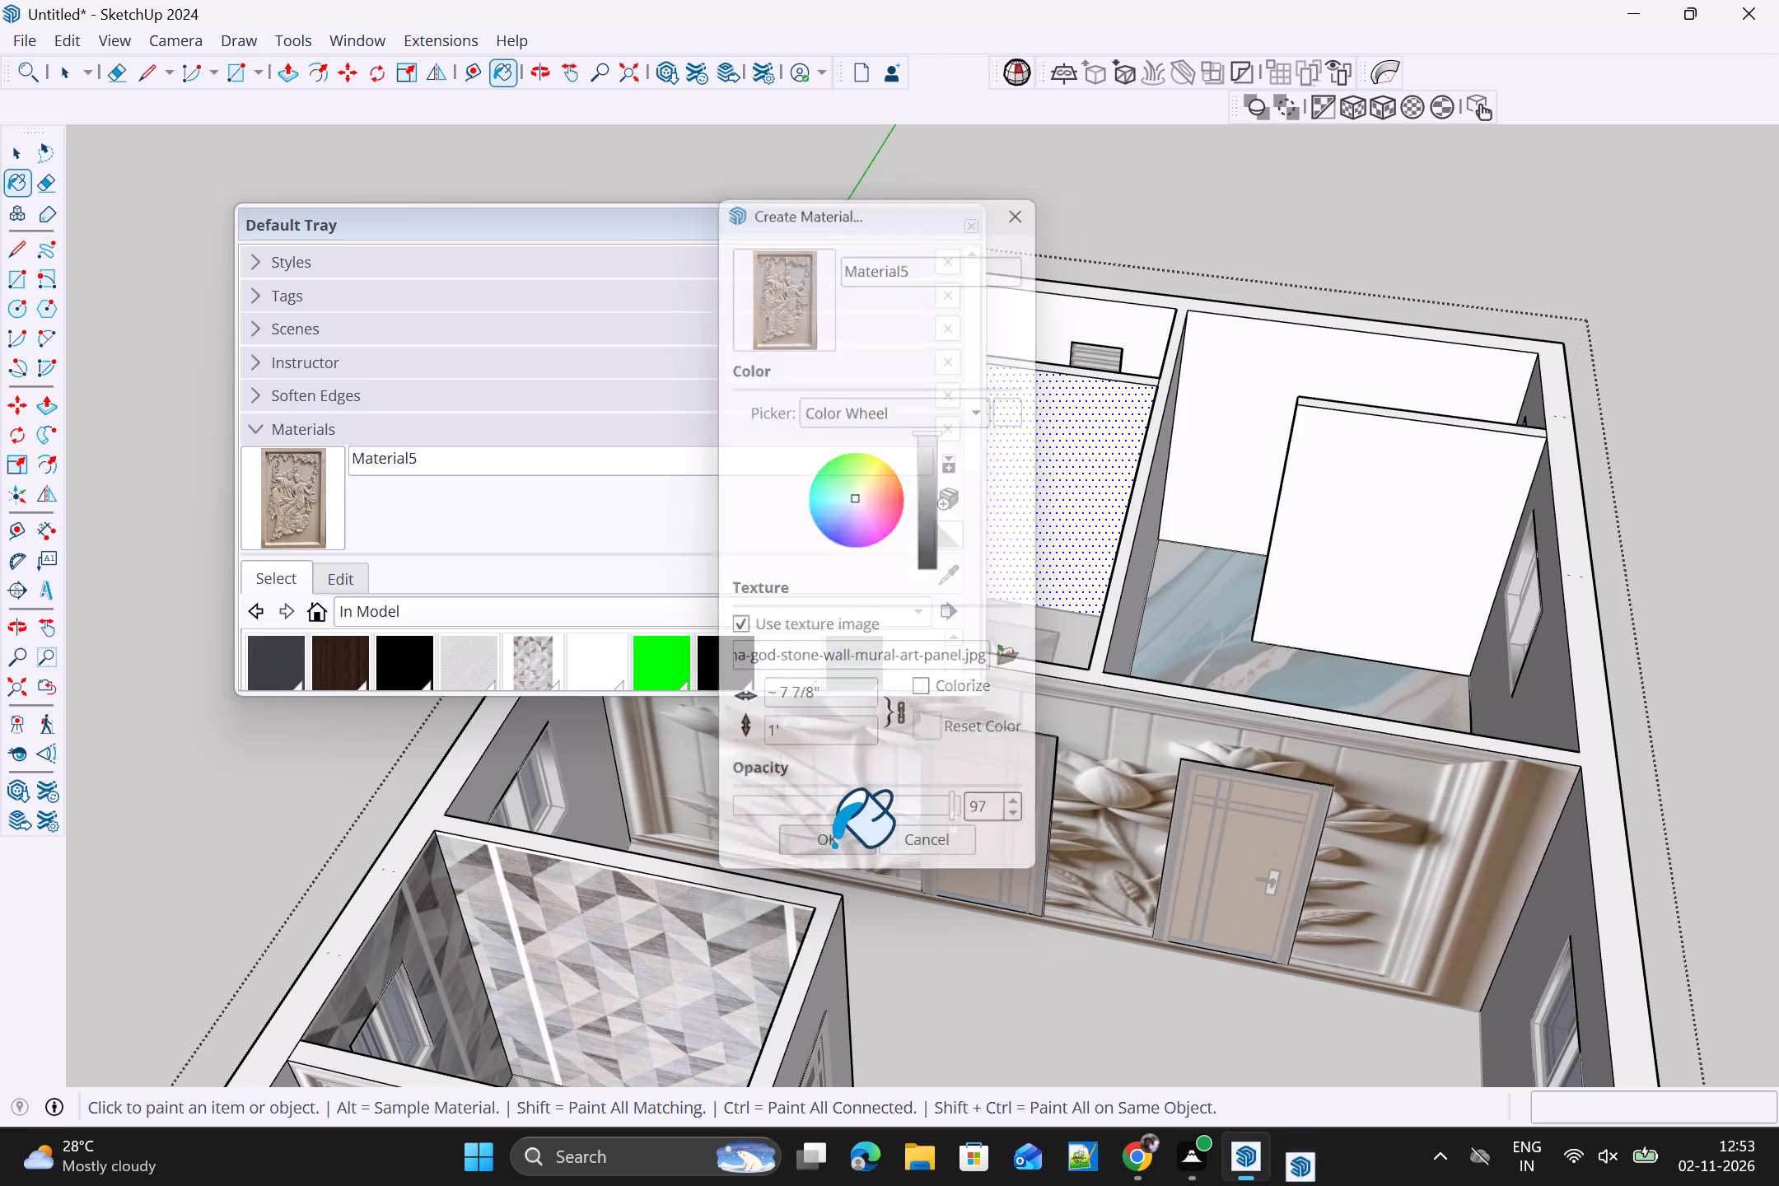
Paint both rear rooms' bathroom partition walls and the rear bedroom's window and rear walls with the mural panel material.
drag(743, 226, 791, 829)
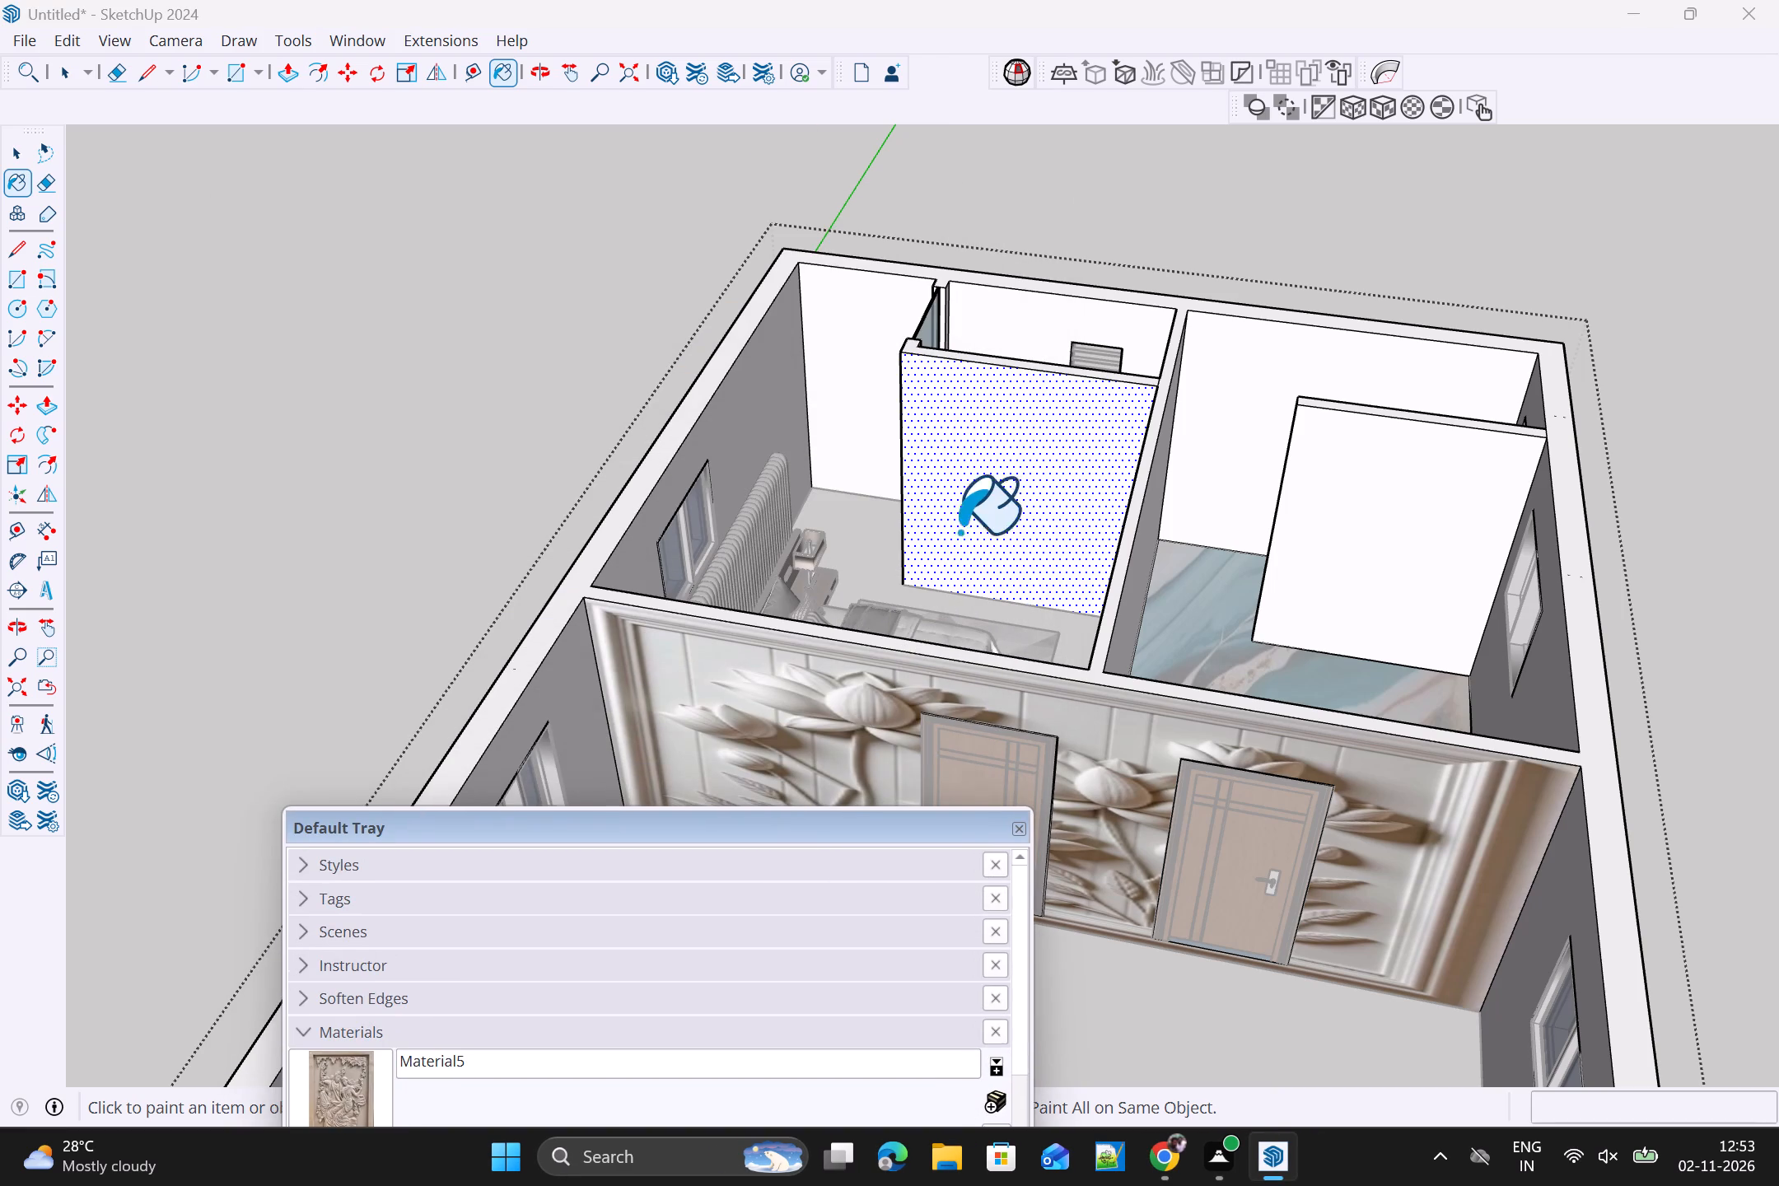
click(978, 501)
click(1364, 502)
middle_drag(1313, 591, 1221, 703)
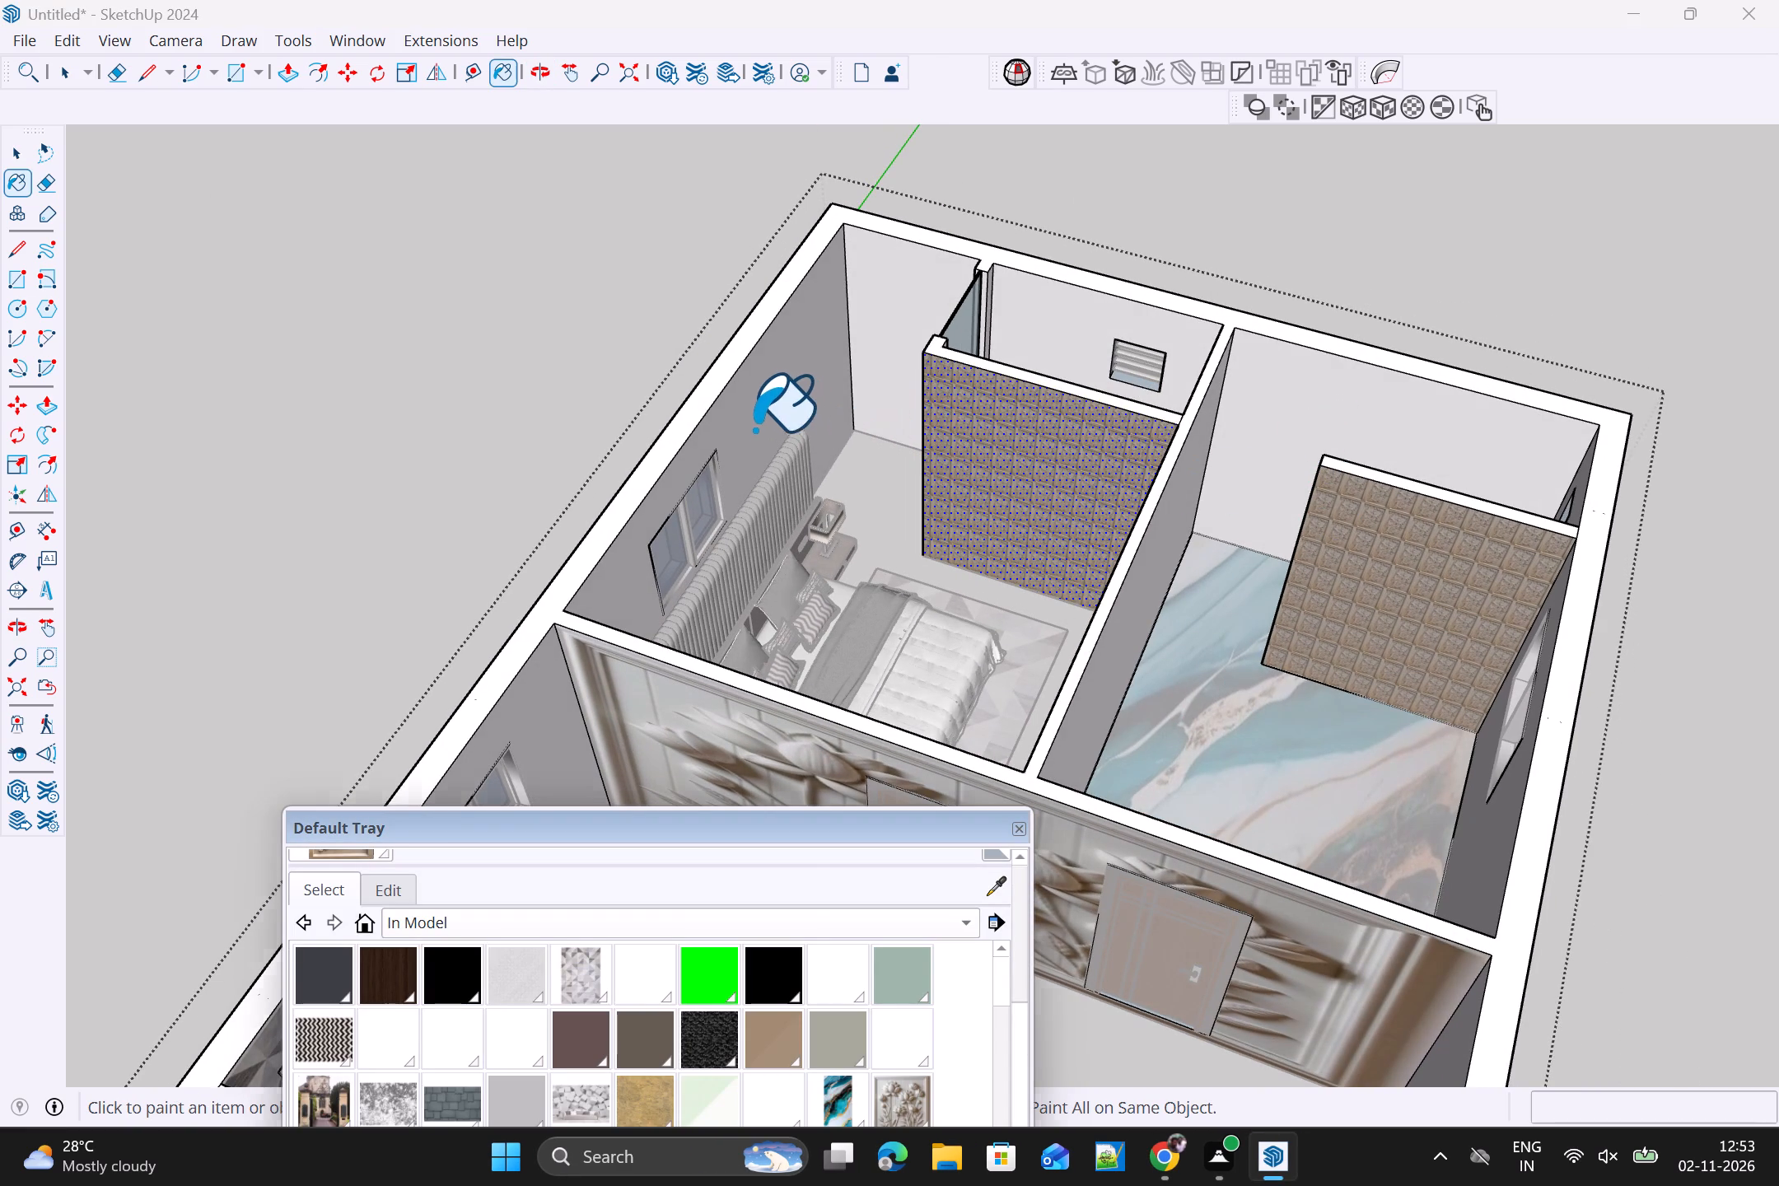
click(754, 430)
click(888, 331)
Paint the rear bedroom's door wall and the marble-floored rear room's door and partition walls with the mural panel material.
middle_drag(983, 601, 640, 658)
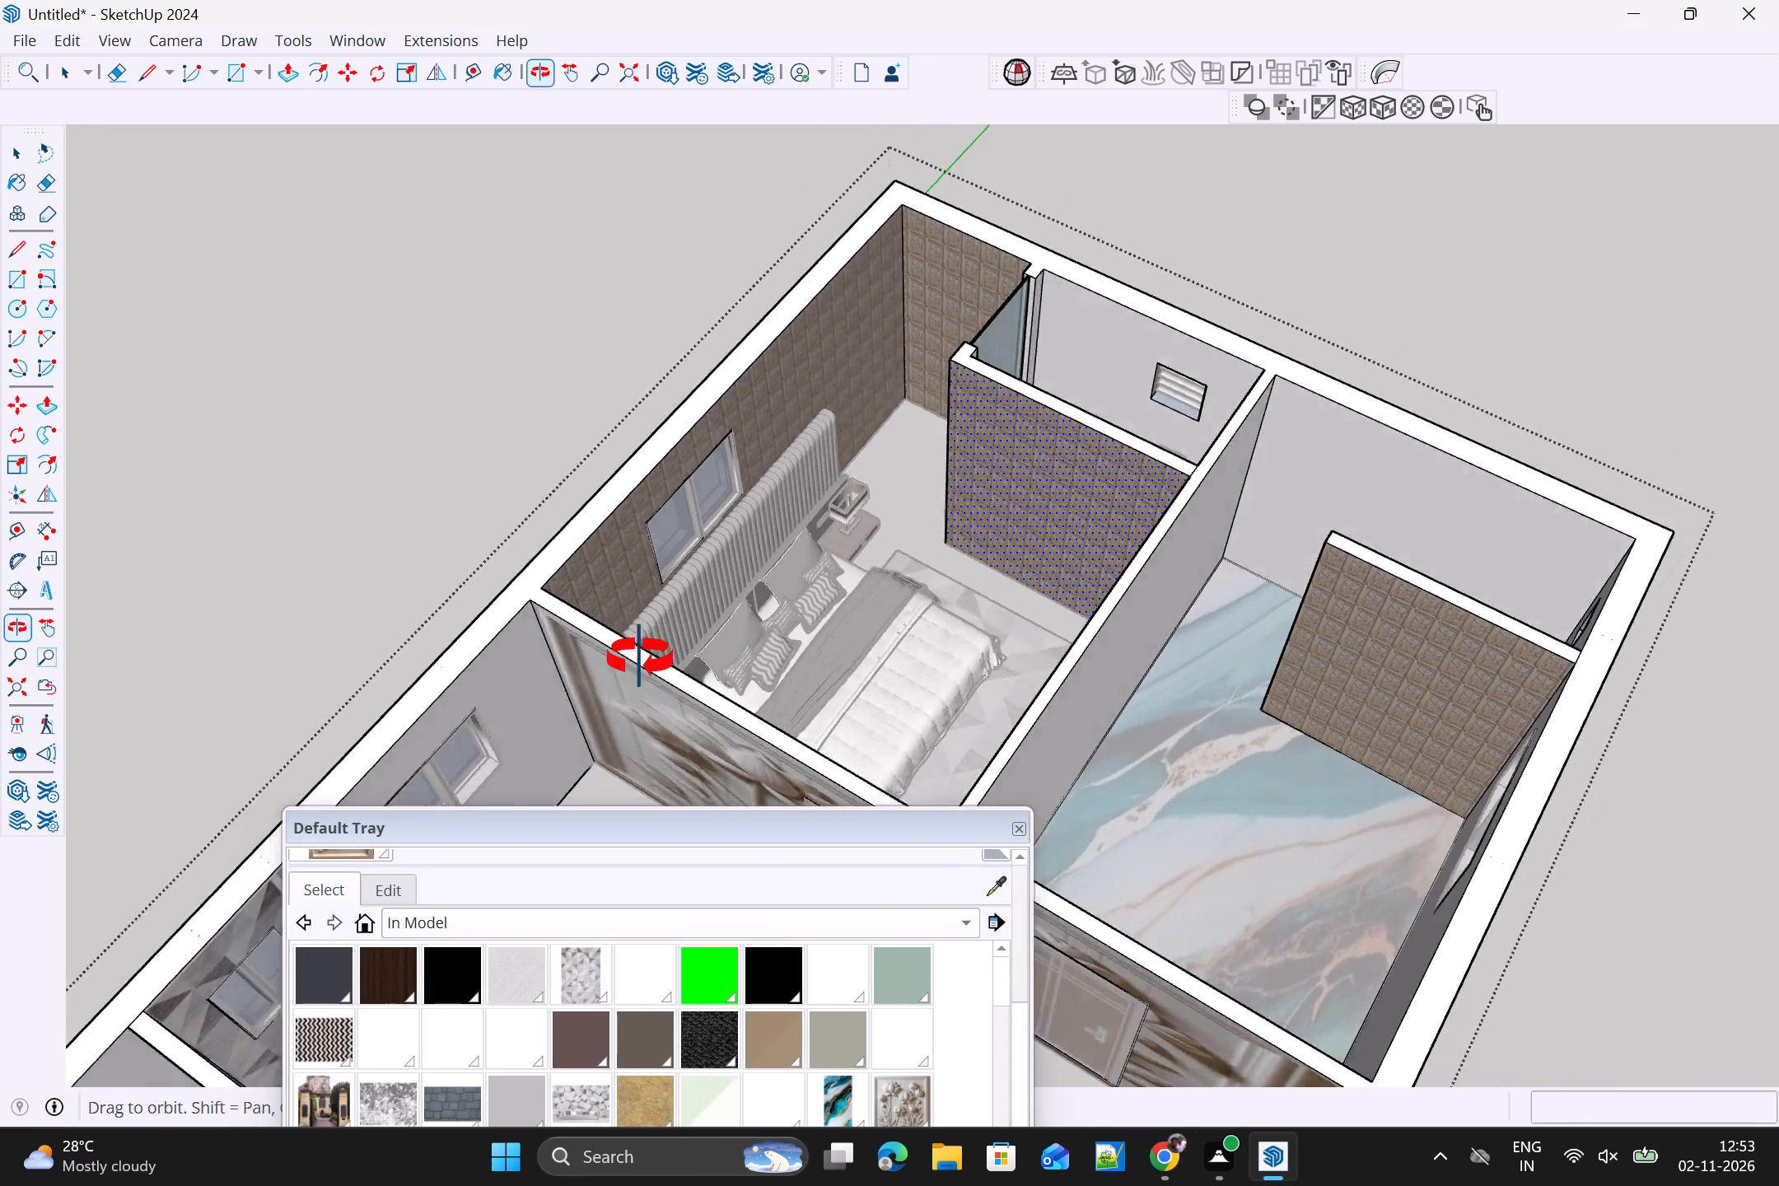
middle_drag(640, 658, 340, 593)
middle_drag(965, 579, 367, 498)
click(804, 390)
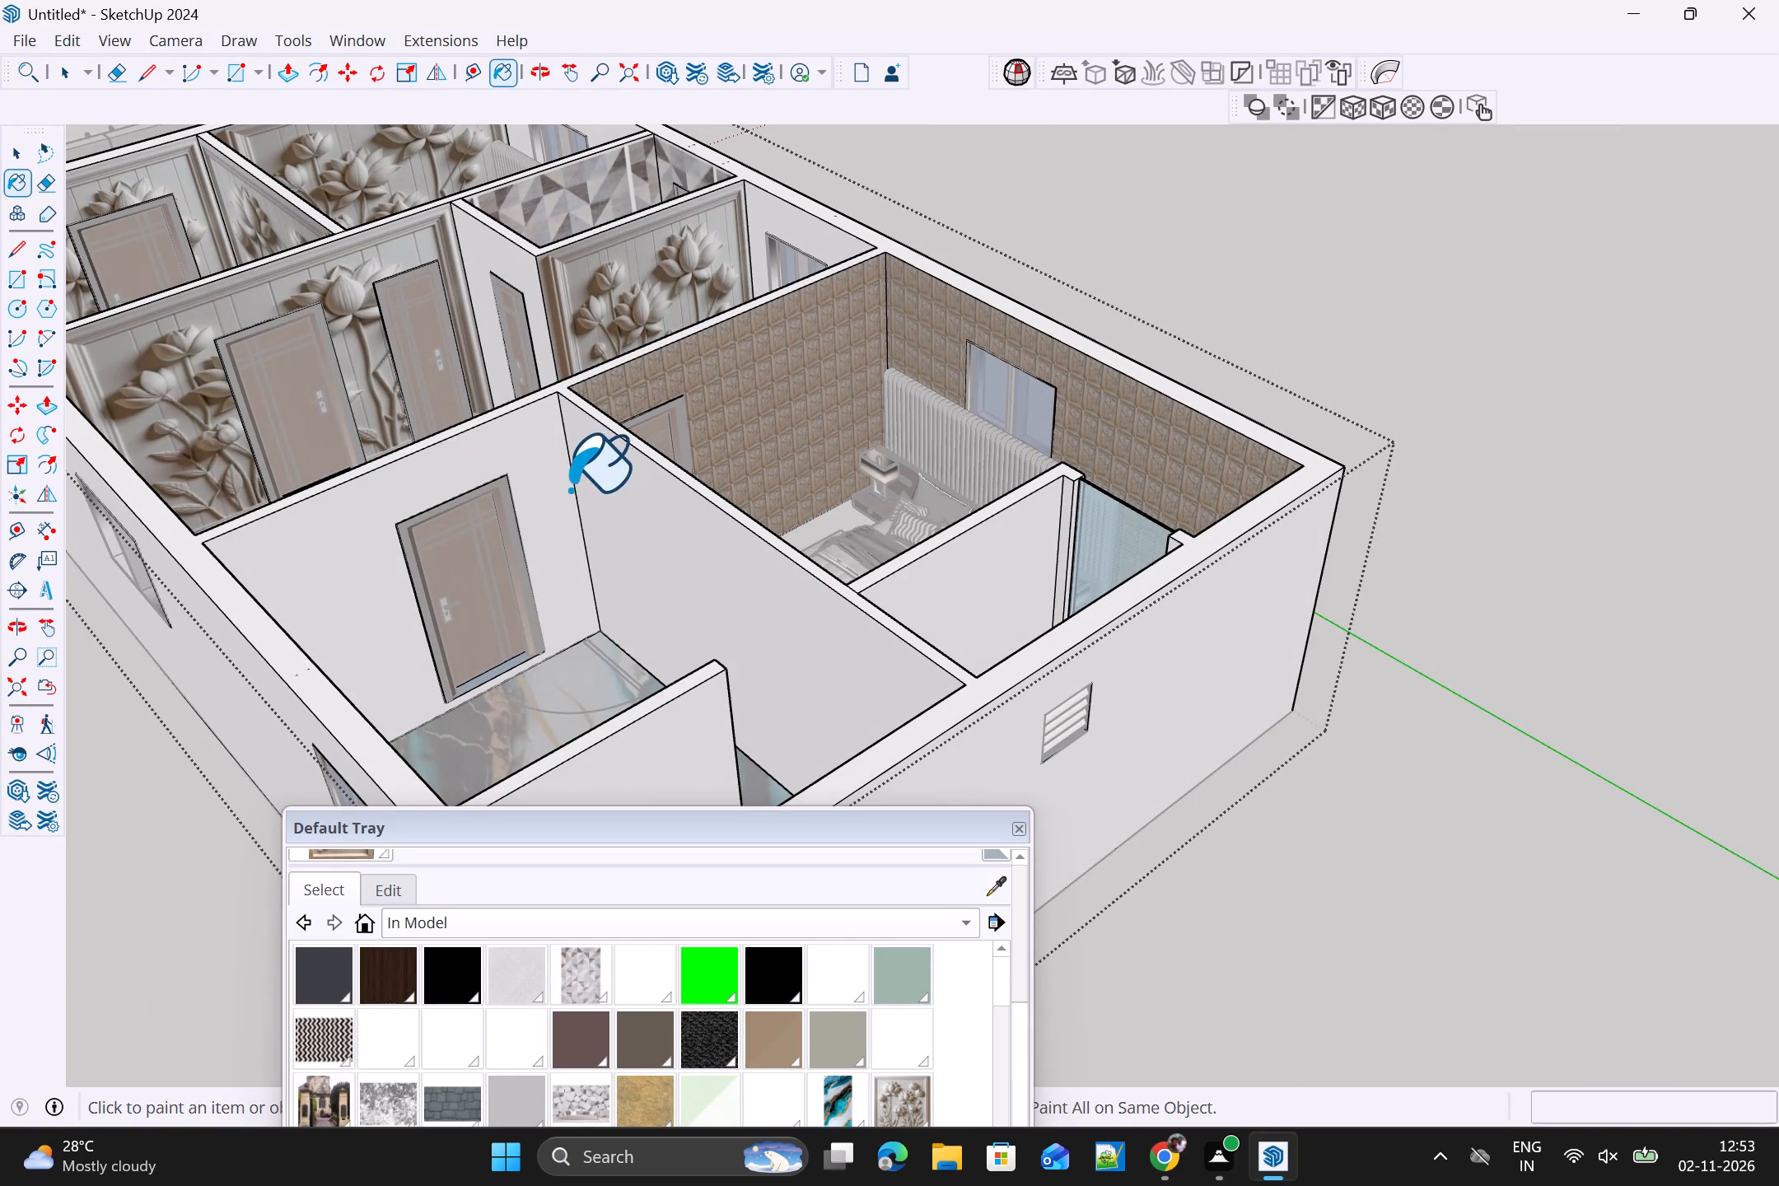
click(534, 480)
click(675, 534)
middle_drag(684, 598, 1615, 538)
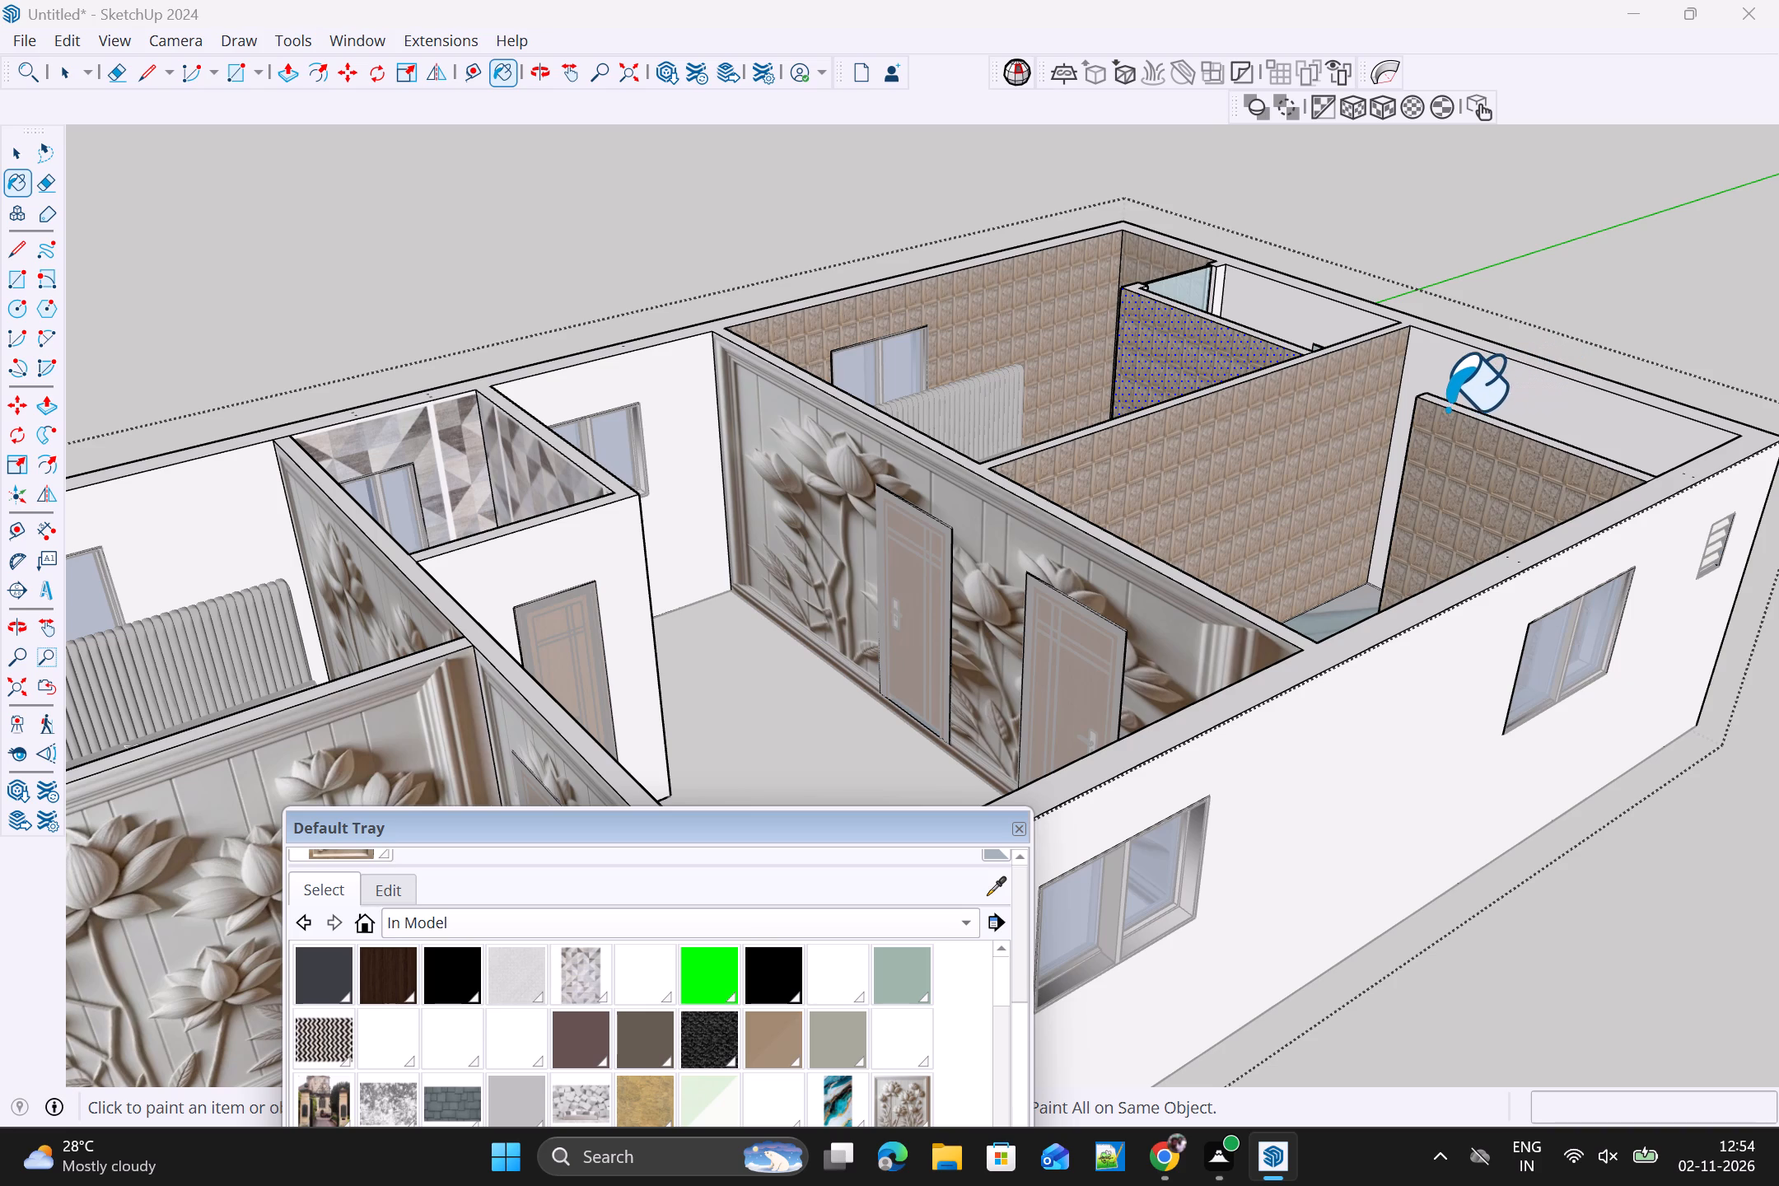
middle_drag(651, 502, 250, 629)
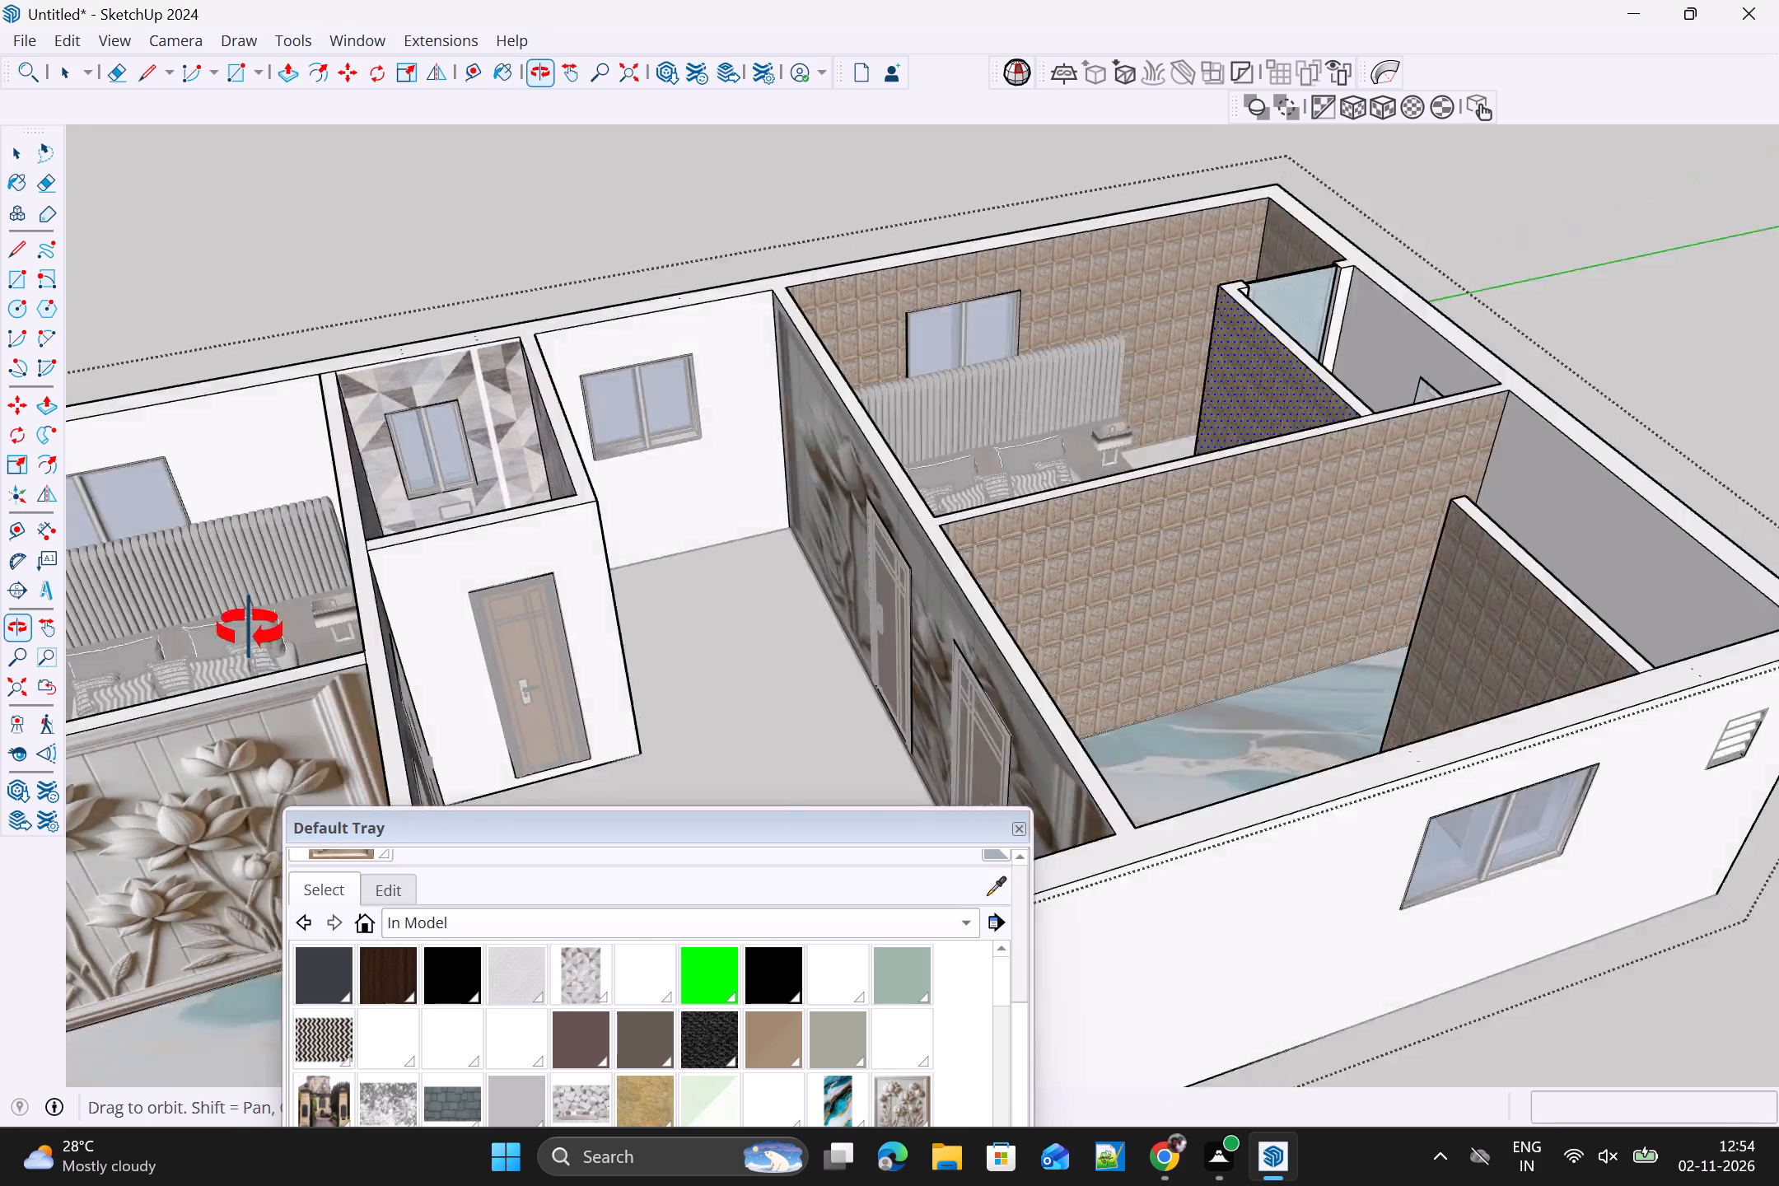
Paint the hall's window walls and bathroom door wall, the marble-floored rear room's window wall, and the bedroom's dividing wall with the mural panel material.
middle_drag(250, 629, 644, 575)
click(680, 421)
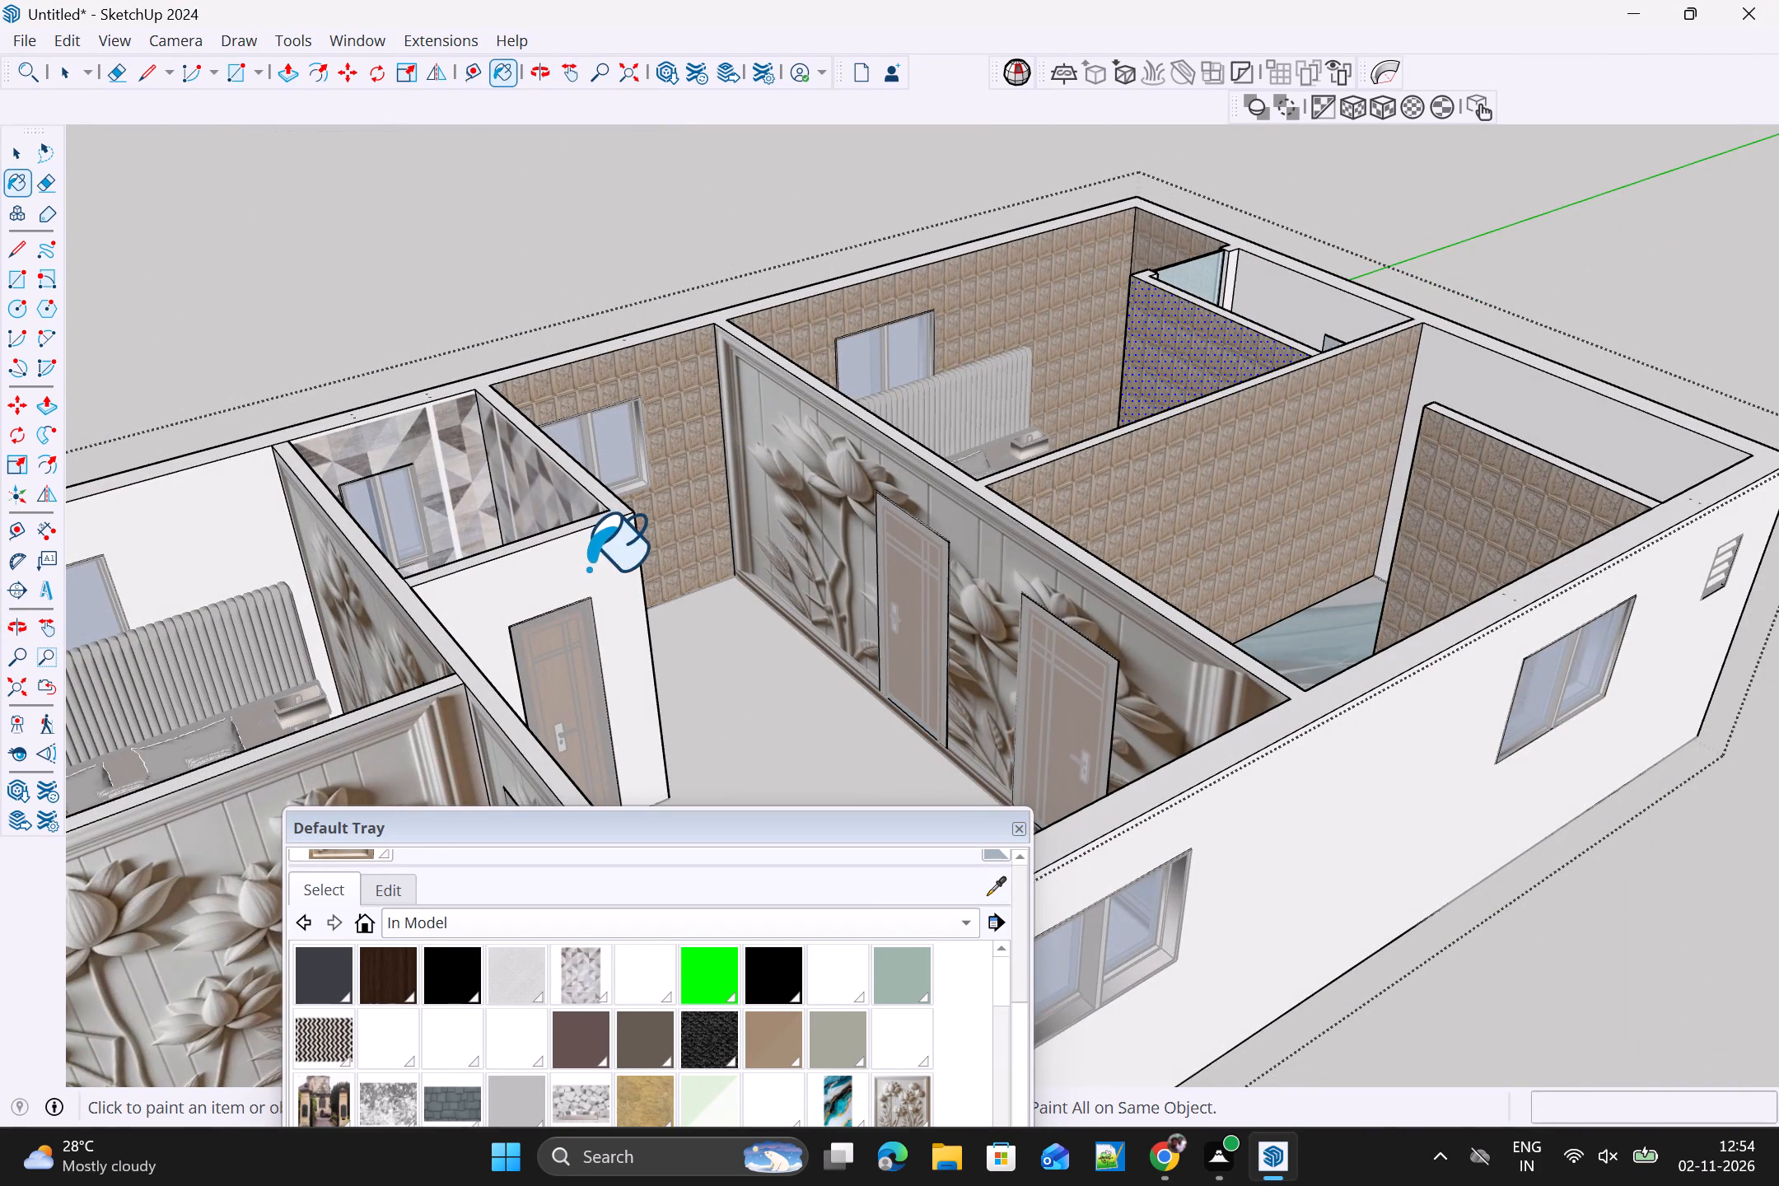
click(584, 569)
middle_drag(769, 650, 1739, 686)
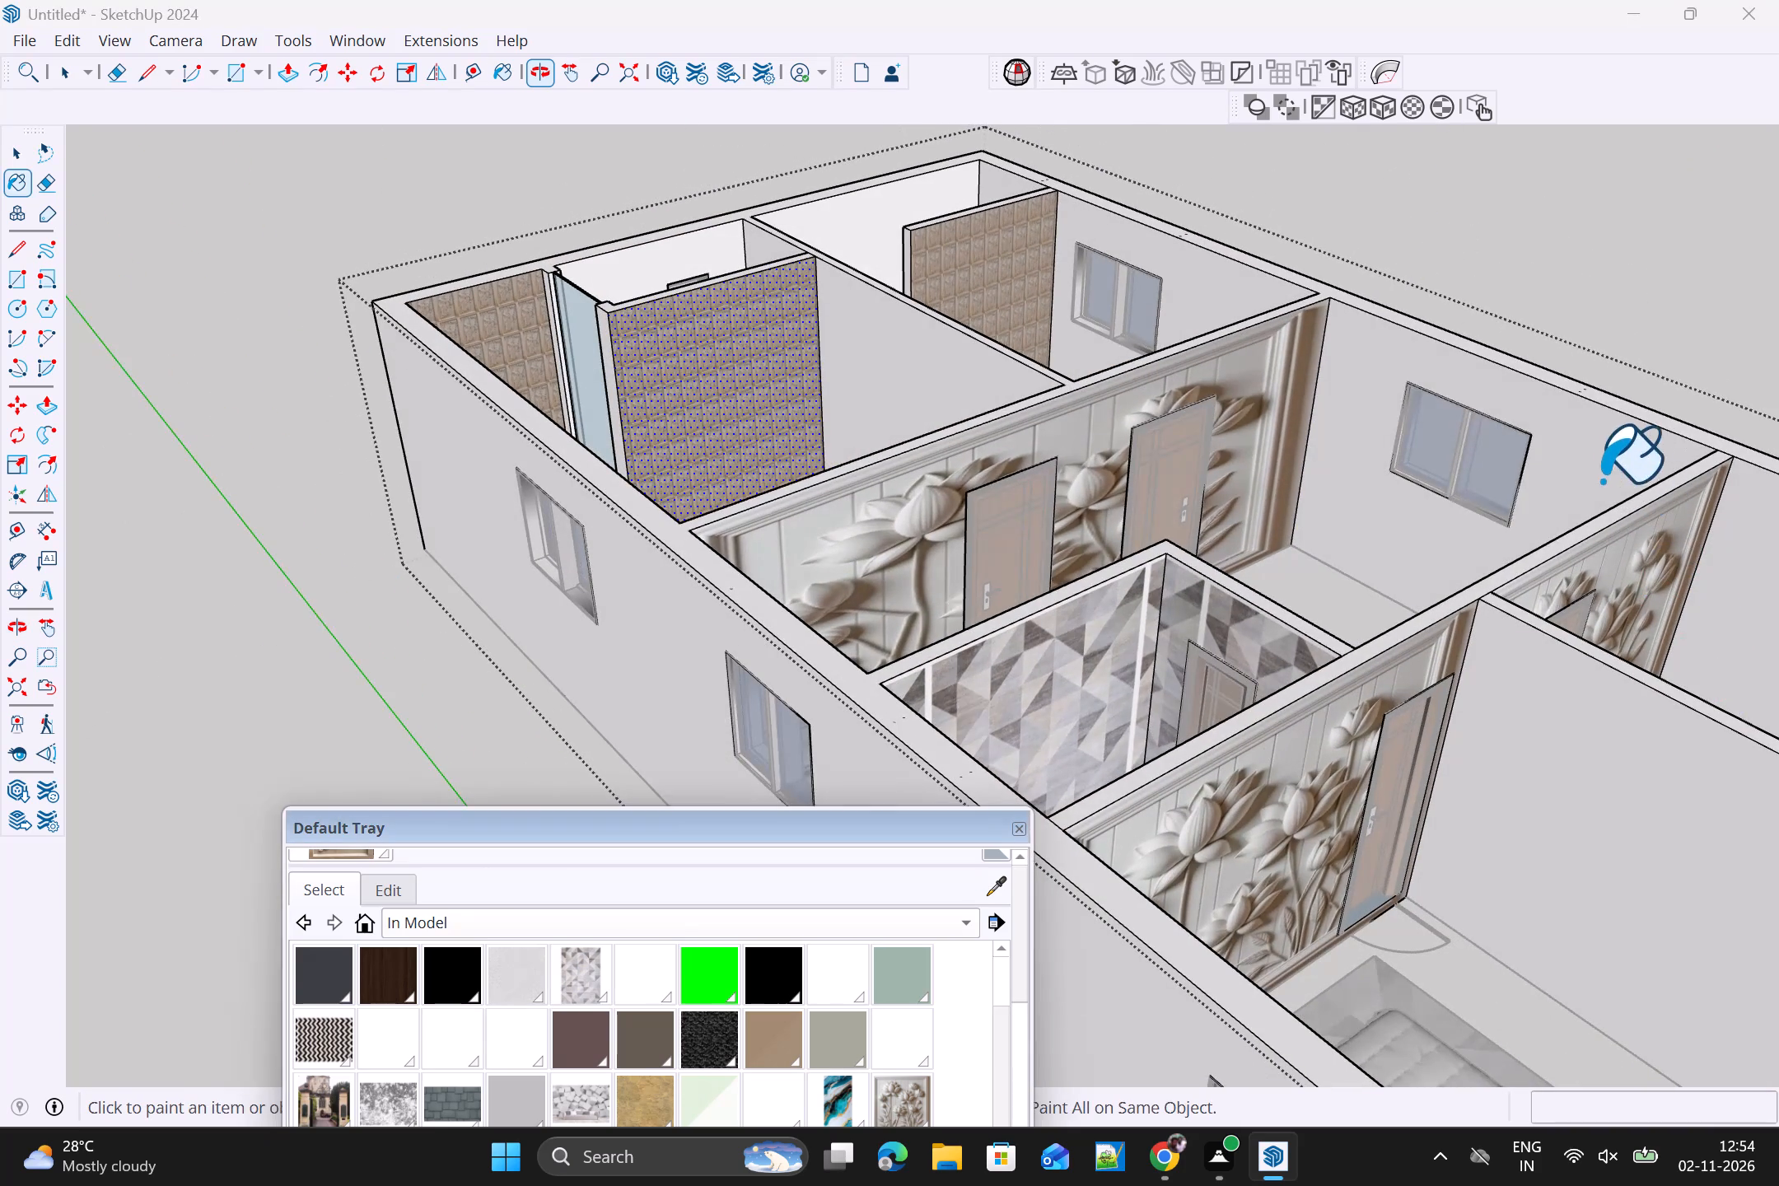
click(1598, 463)
click(1210, 294)
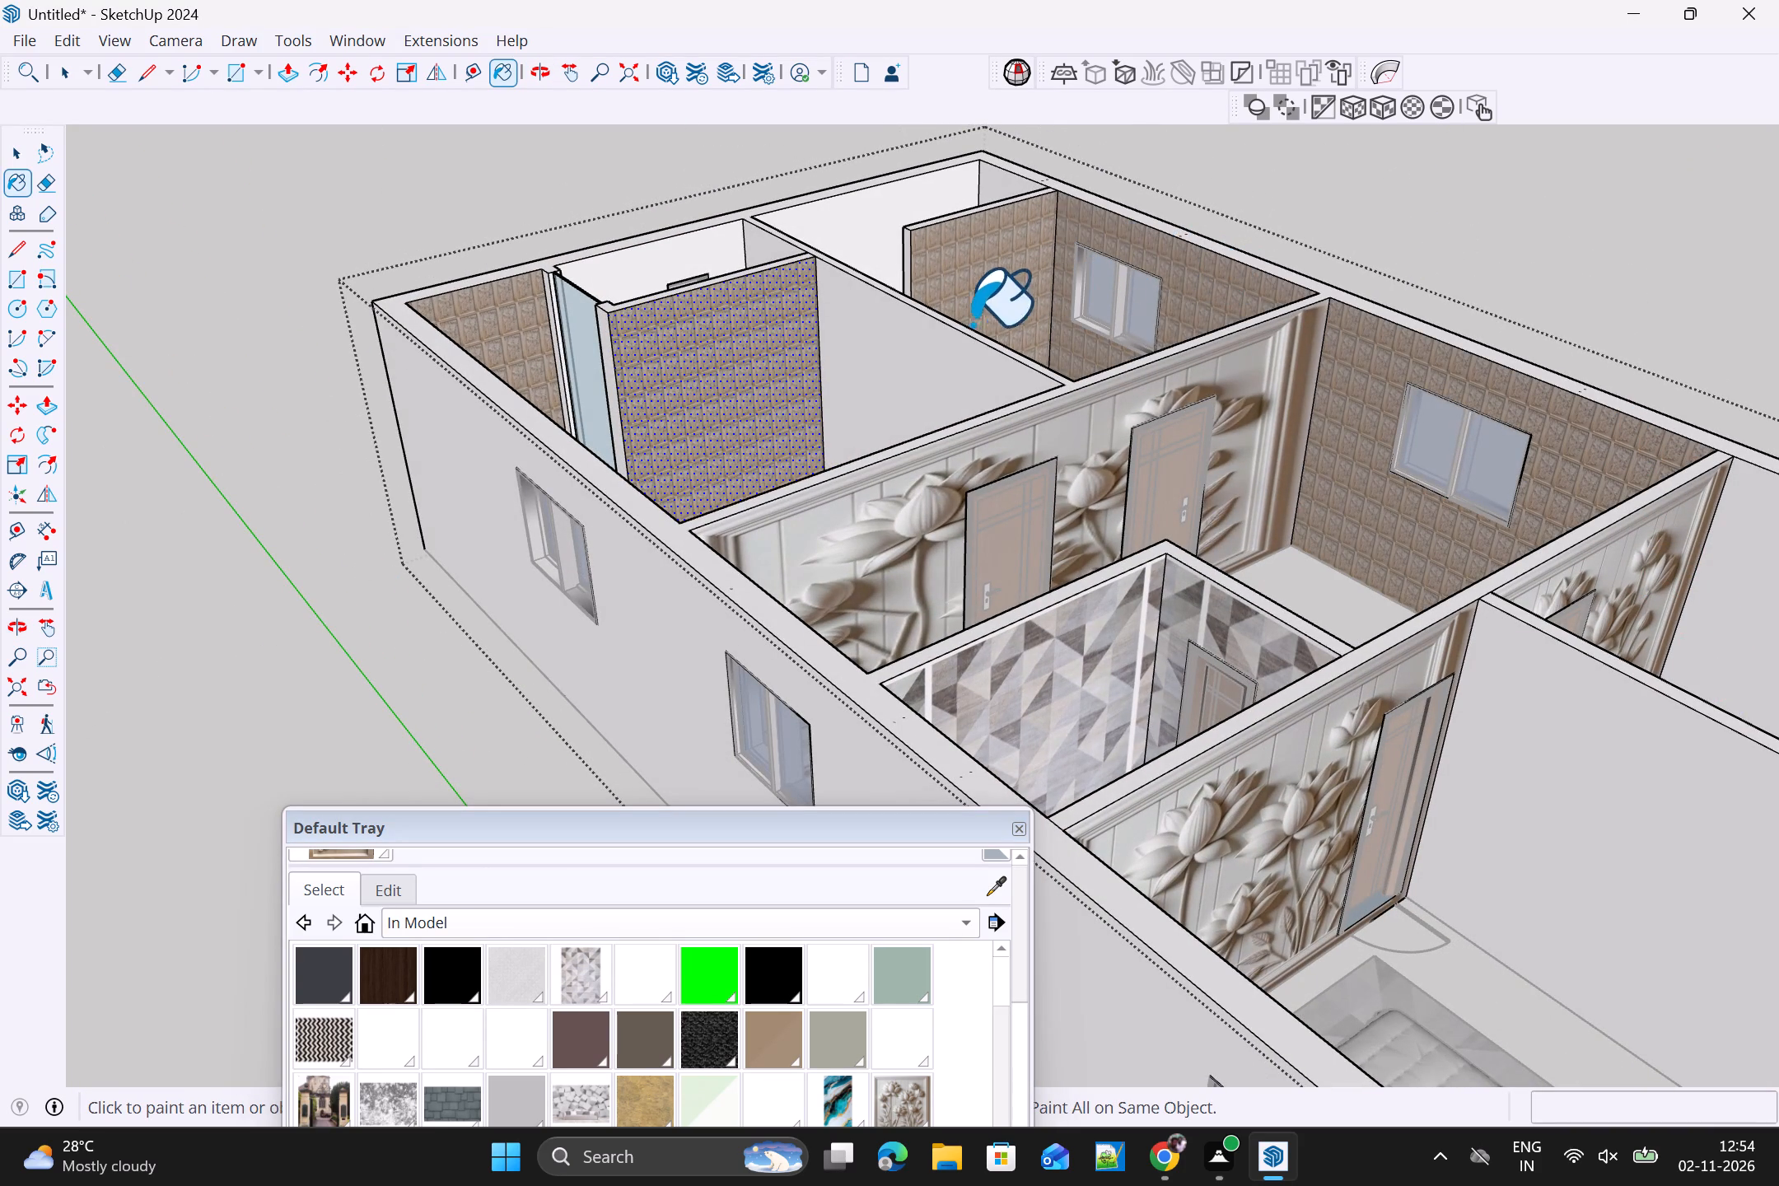
click(922, 348)
Fit the mural texture to the bounding size of both rear bathroom partition walls and the marble-floored room's dividing wall.
middle_drag(1021, 381, 266, 582)
scroll(266, 582, up, 1)
key(space)
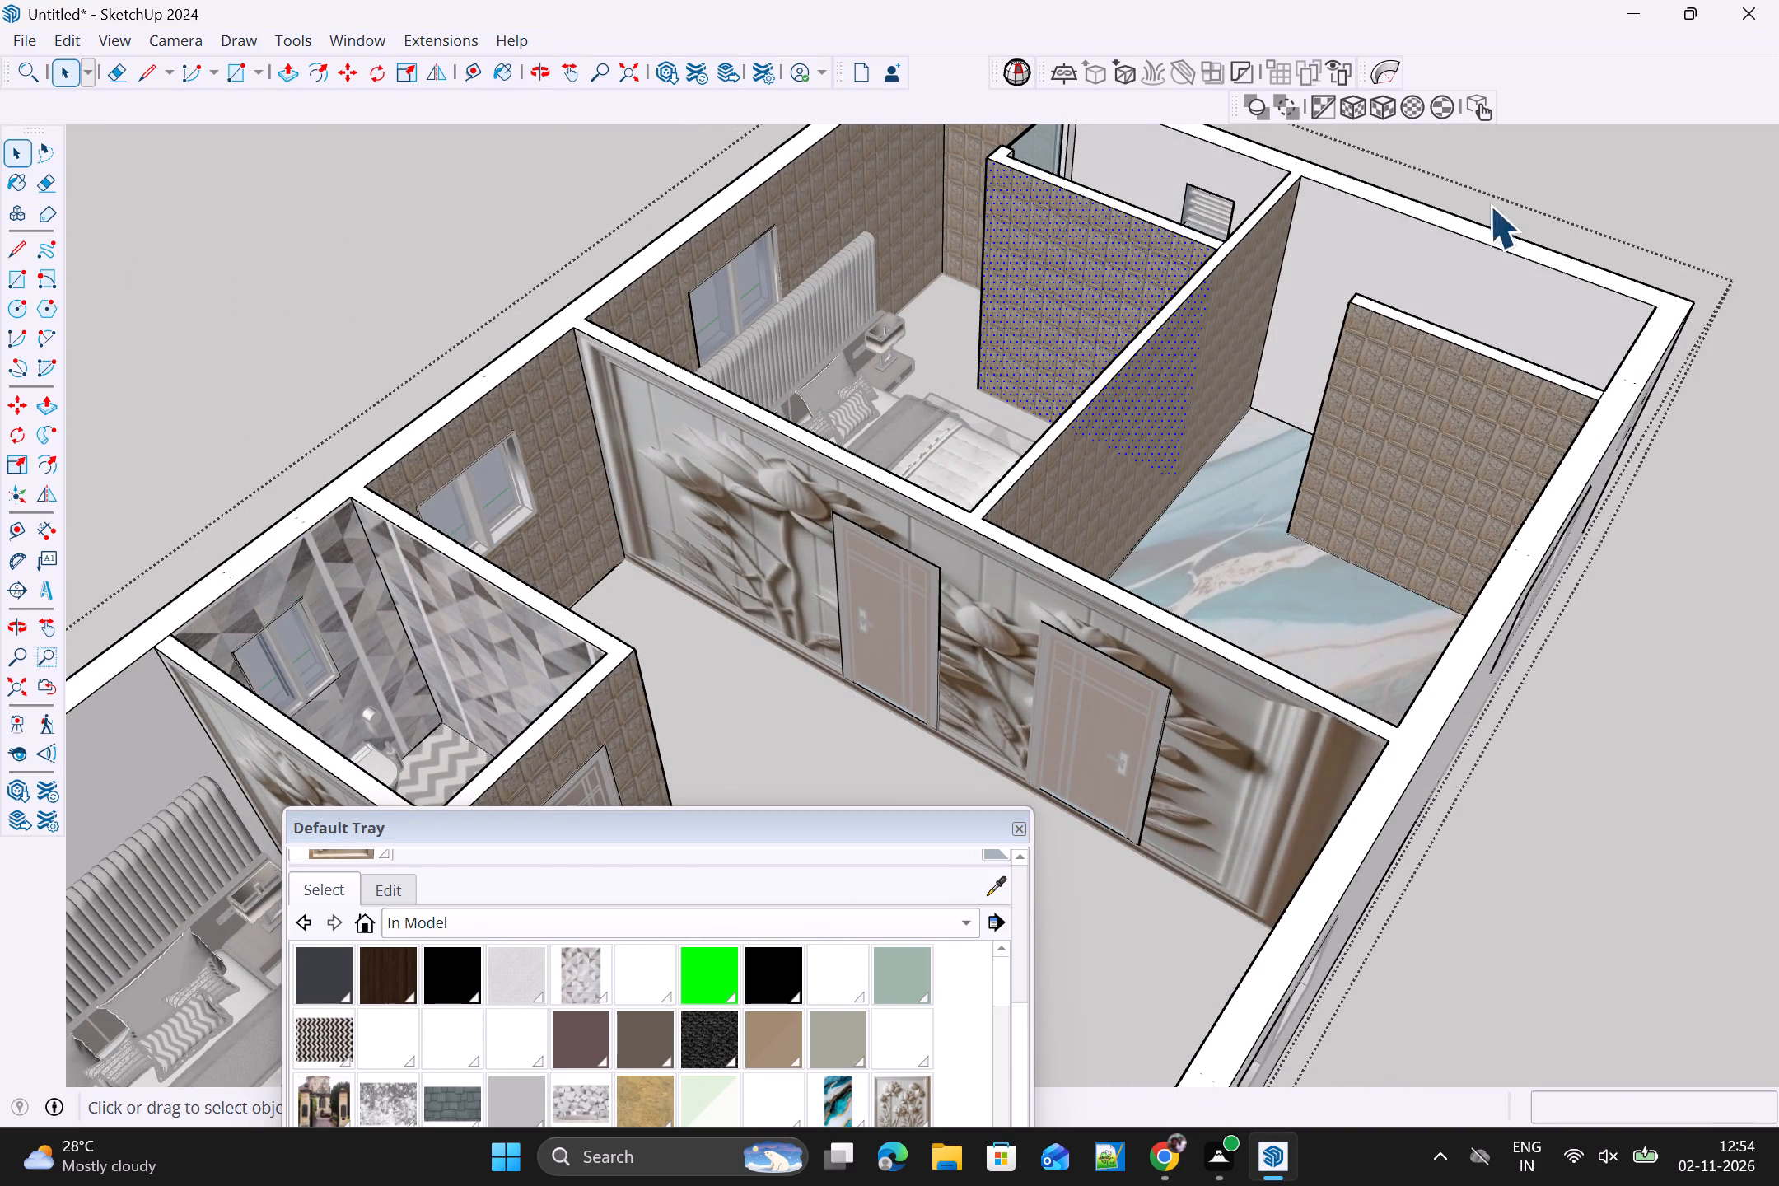
click(1385, 111)
click(1412, 423)
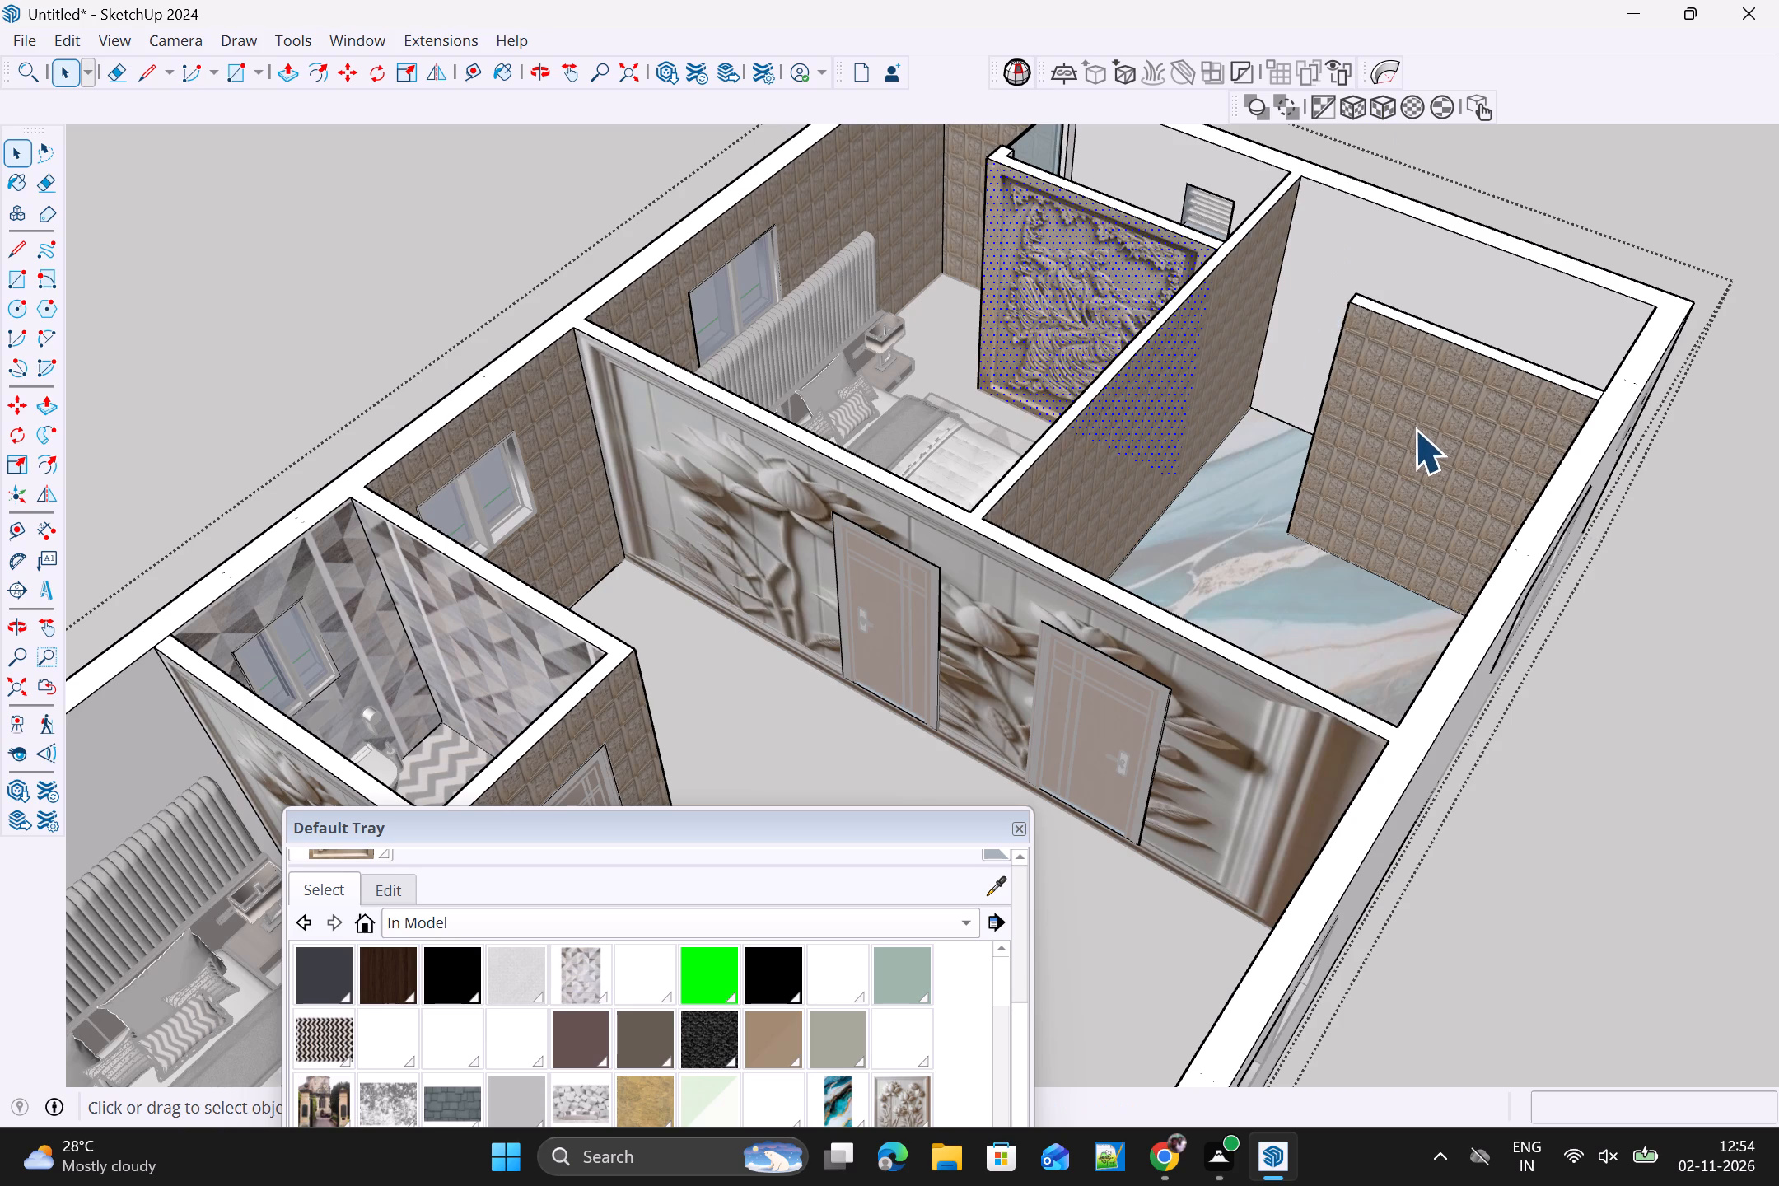
click(1378, 121)
click(1406, 473)
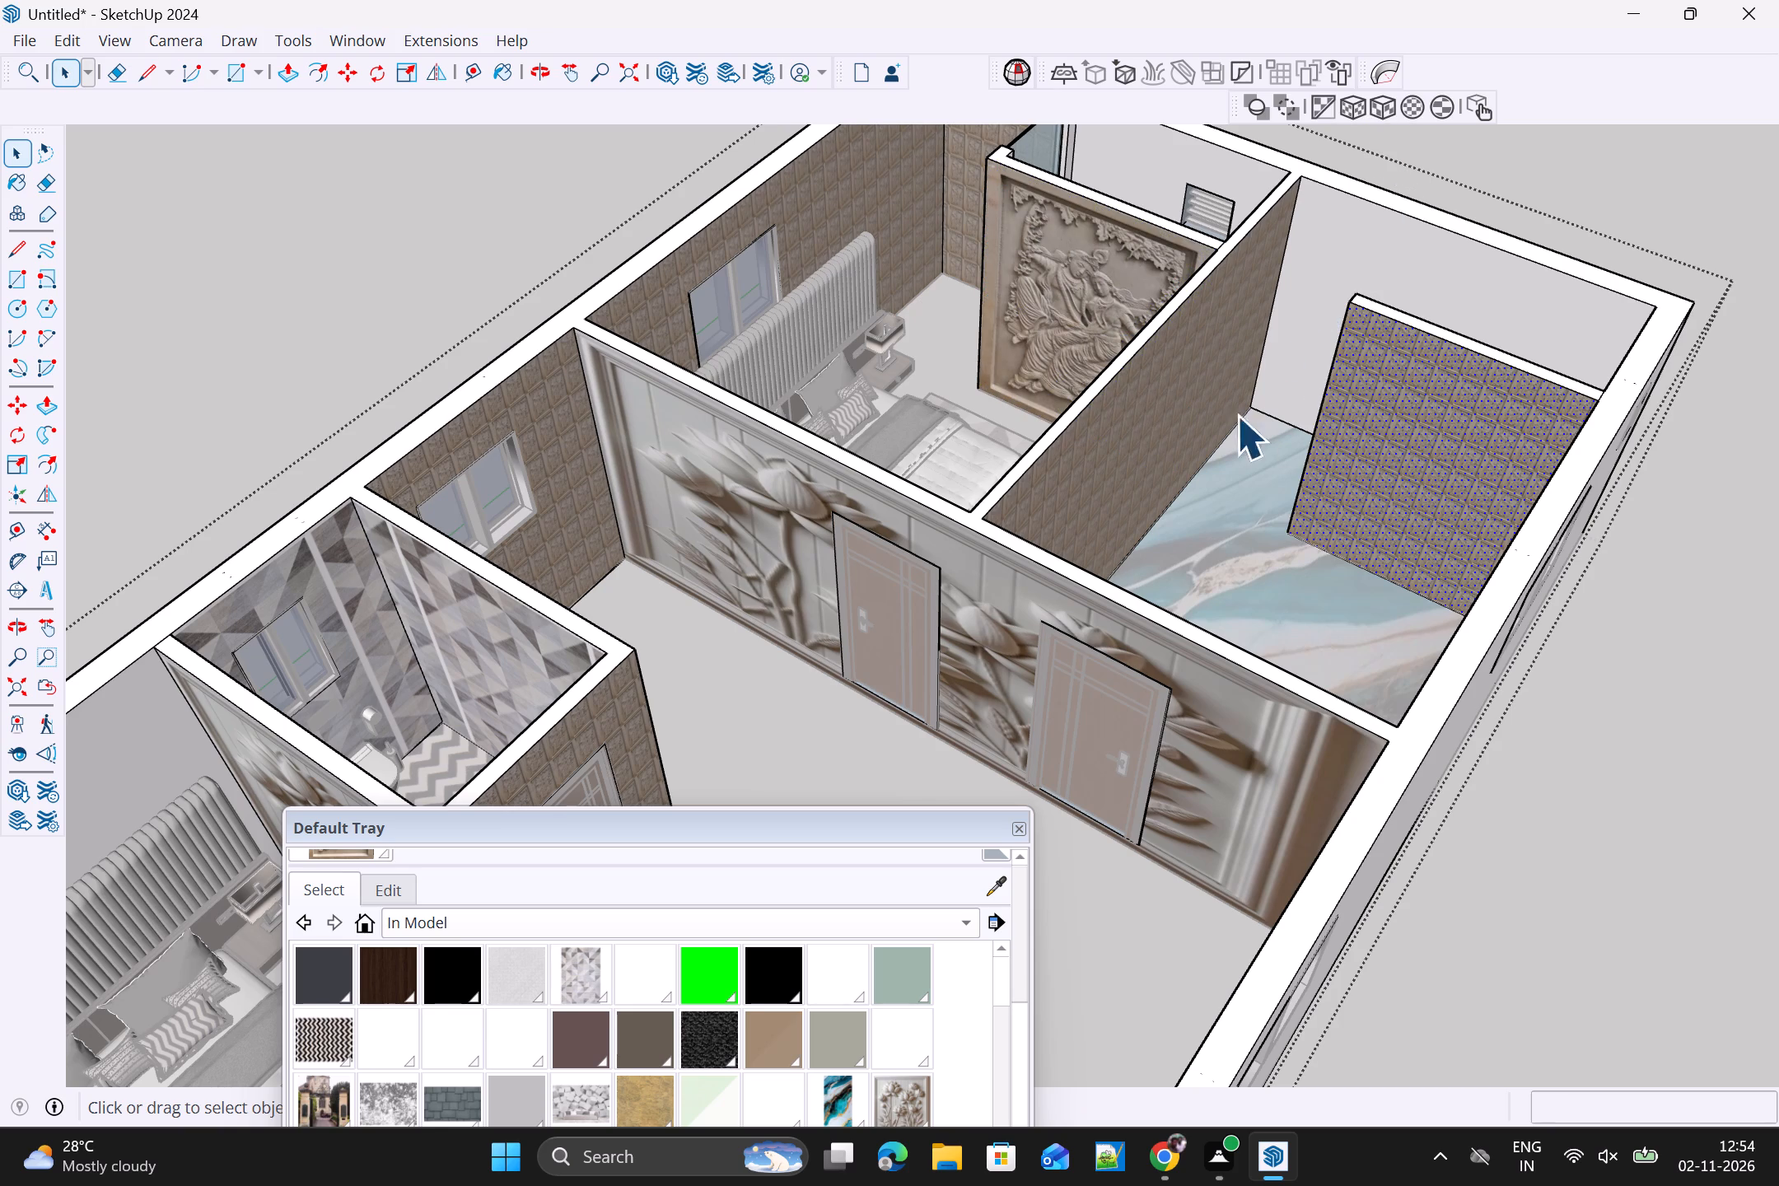
click(1380, 106)
drag(1187, 353, 1187, 339)
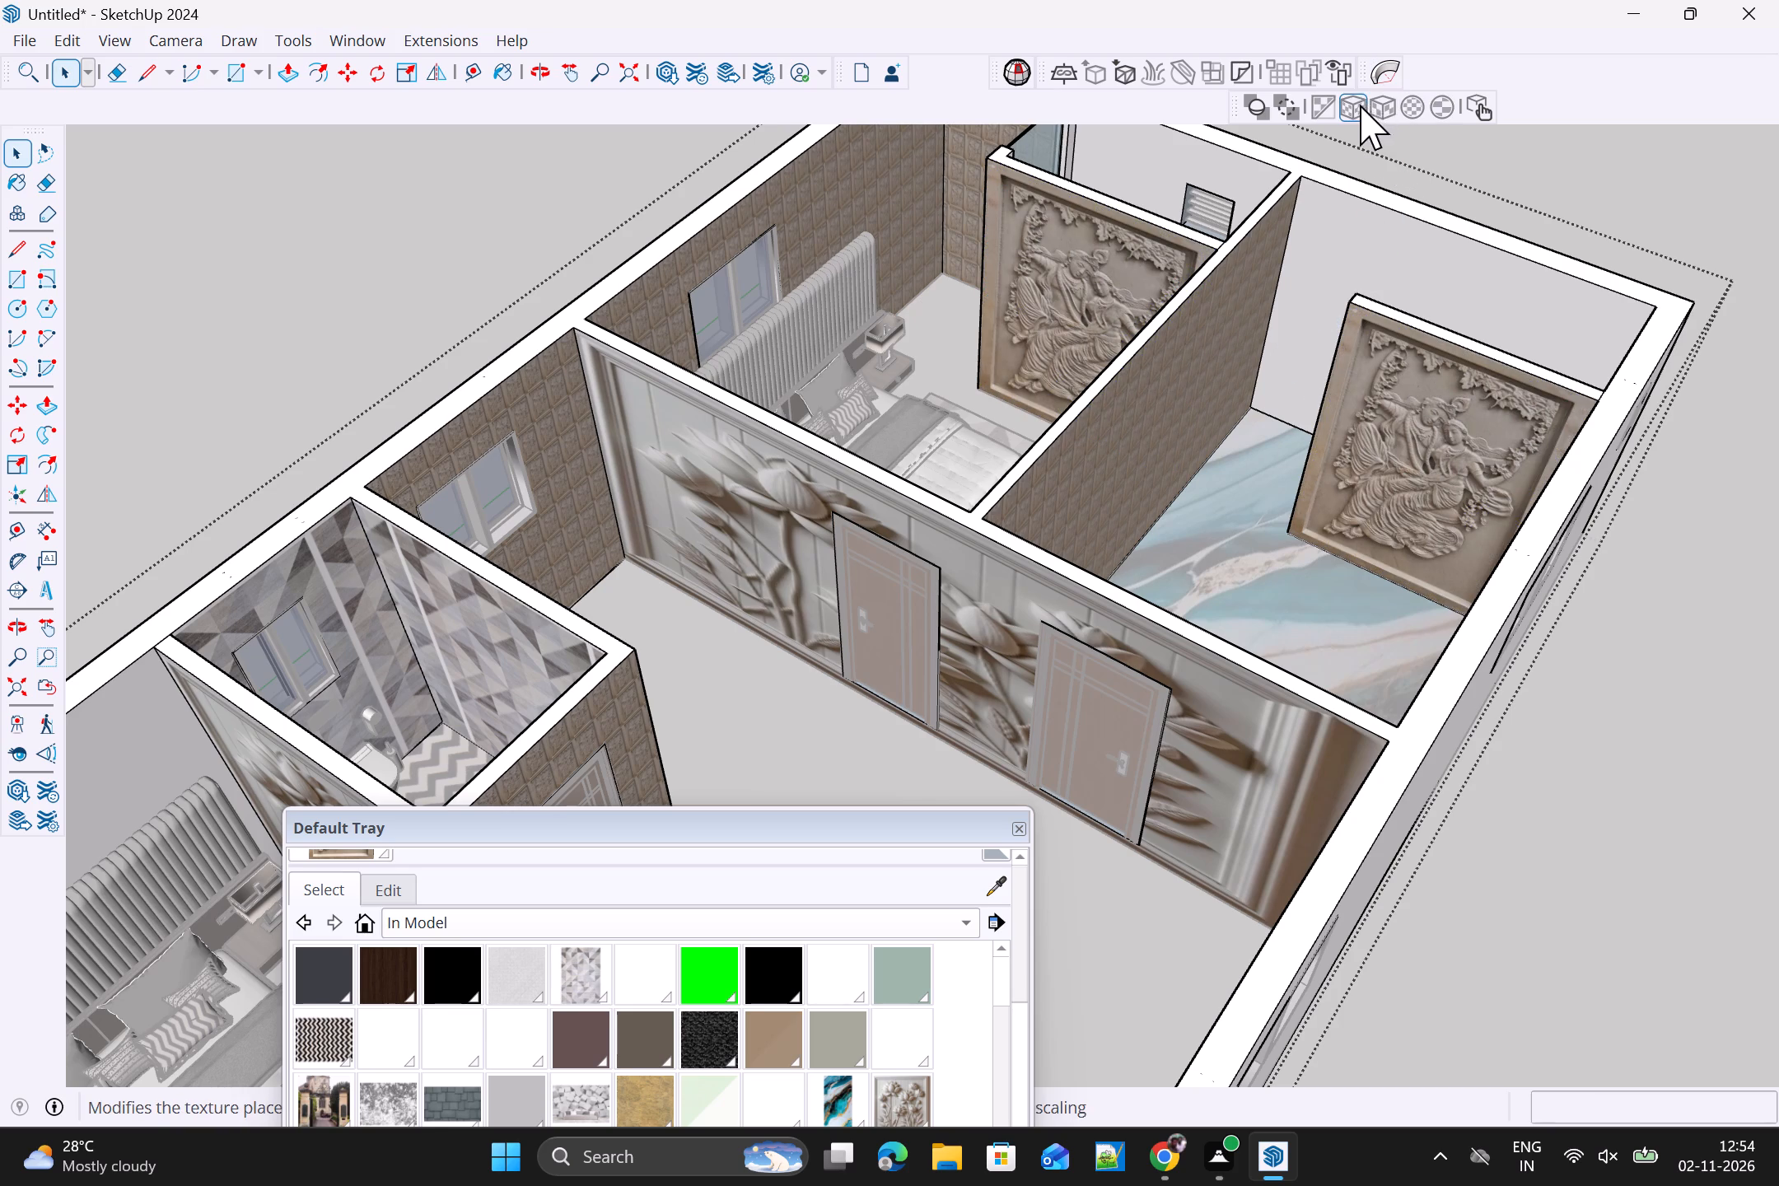
click(1384, 111)
middle_drag(1308, 484, 1017, 497)
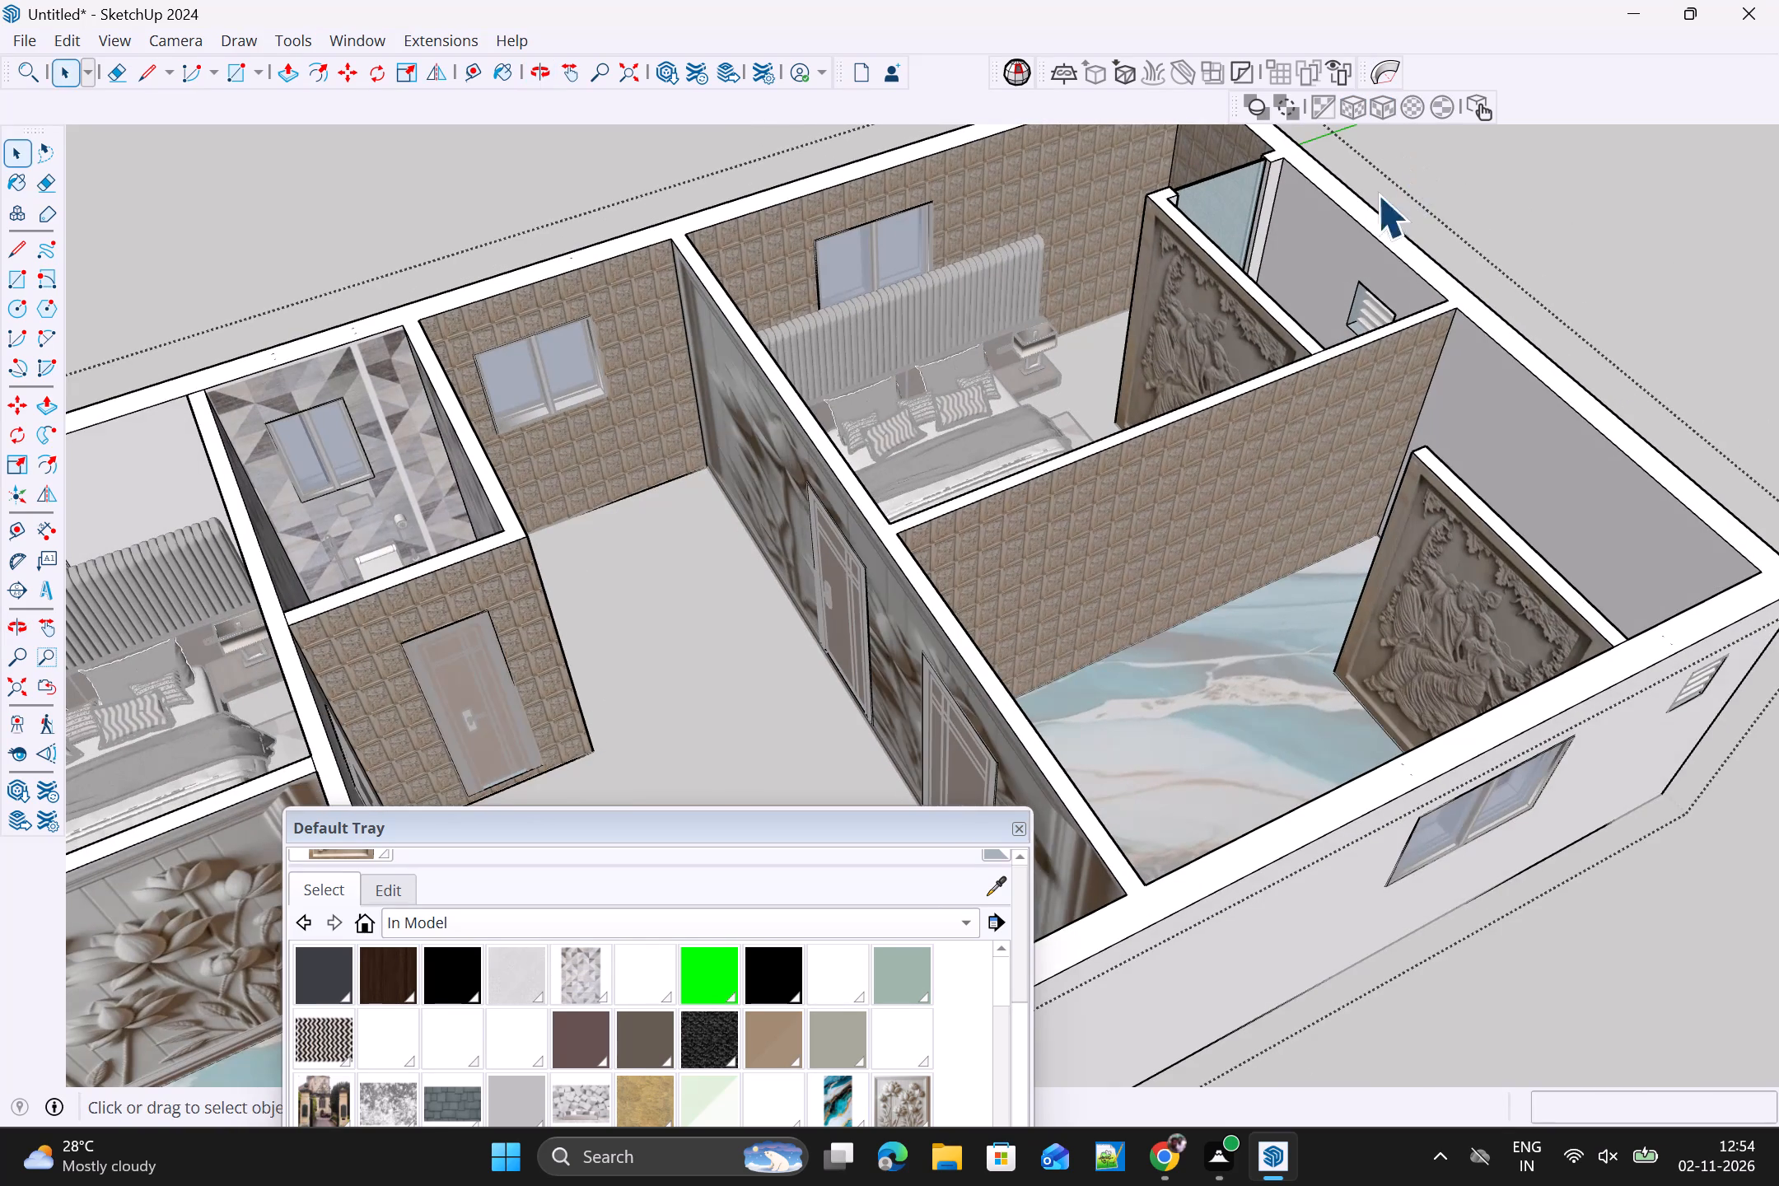
click(1306, 427)
click(1385, 110)
Fit the mural texture to the rear bedroom's door wall, the marble-floored rear room's door wall and the bedroom's window wall.
middle_drag(1394, 449, 928, 476)
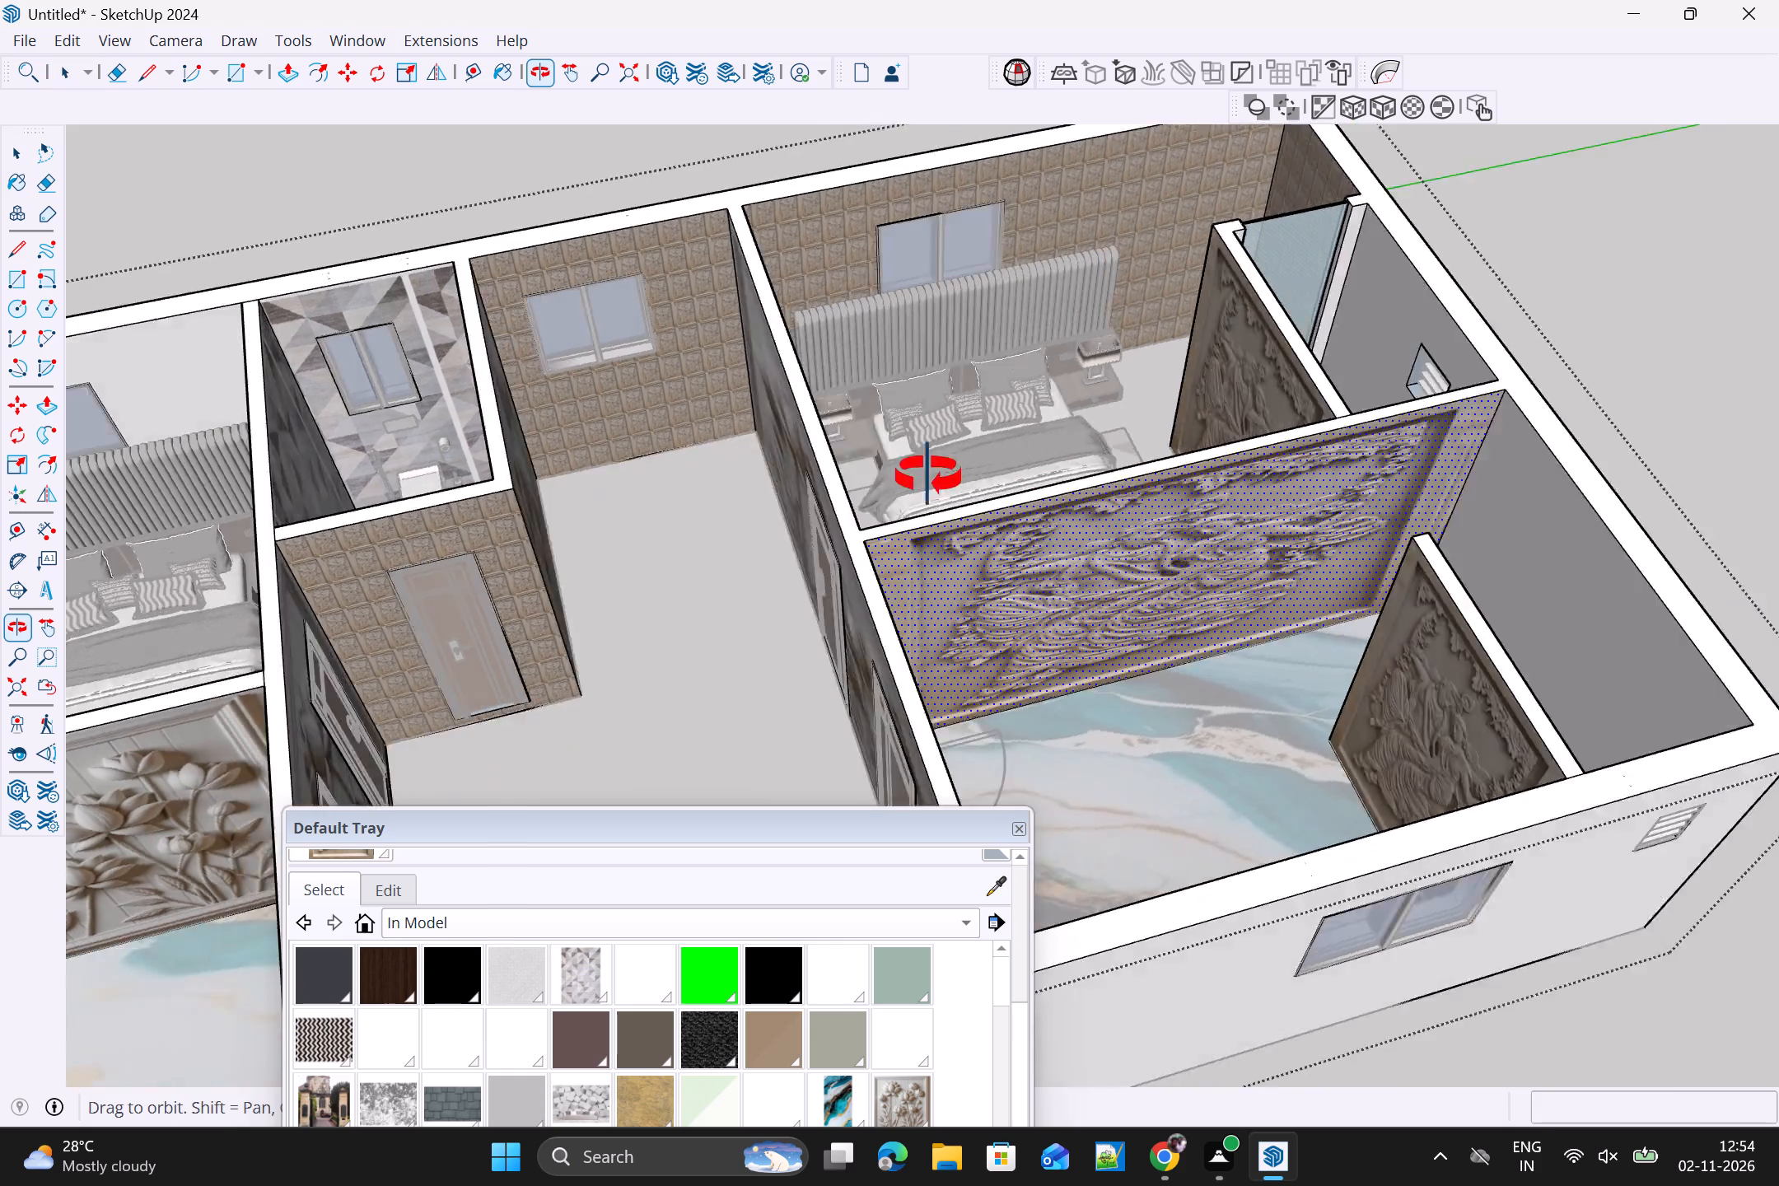
middle_drag(928, 476, 609, 463)
click(989, 402)
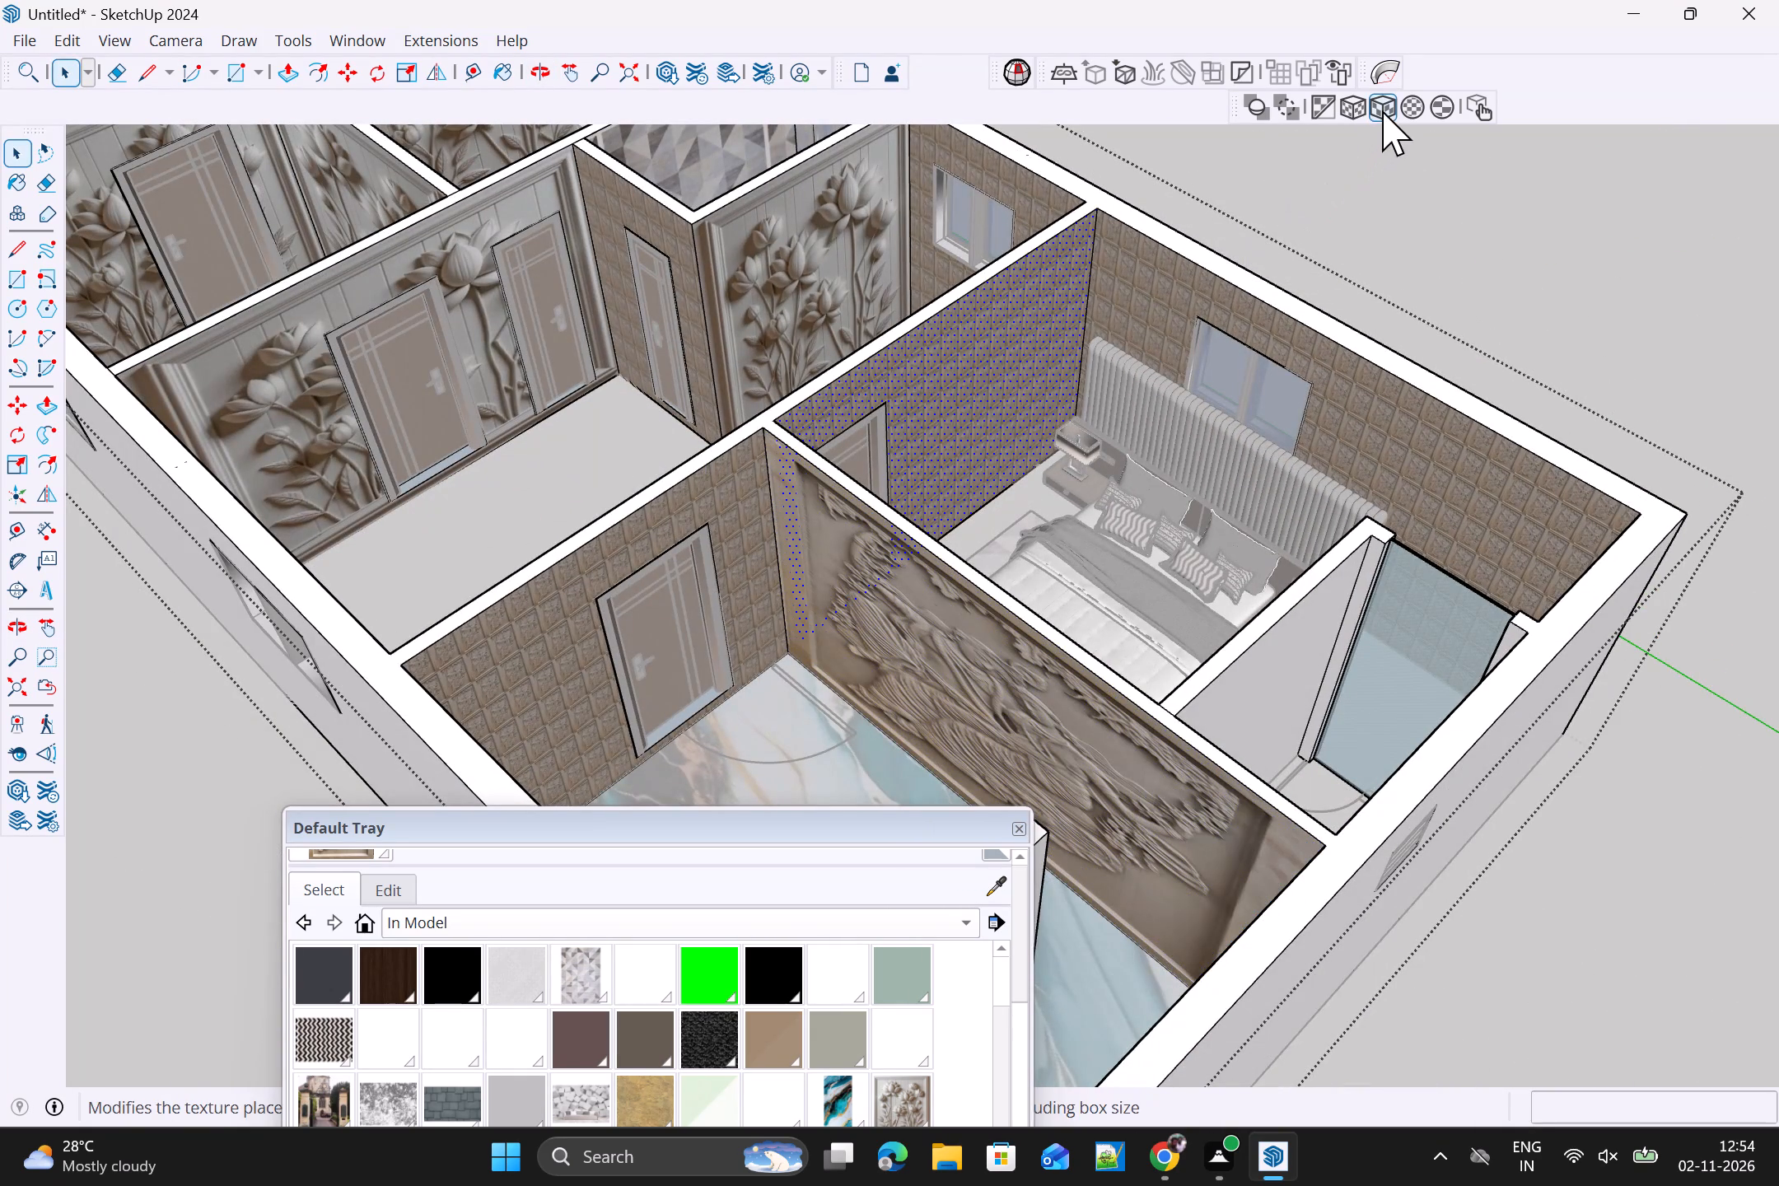
click(1384, 108)
click(591, 580)
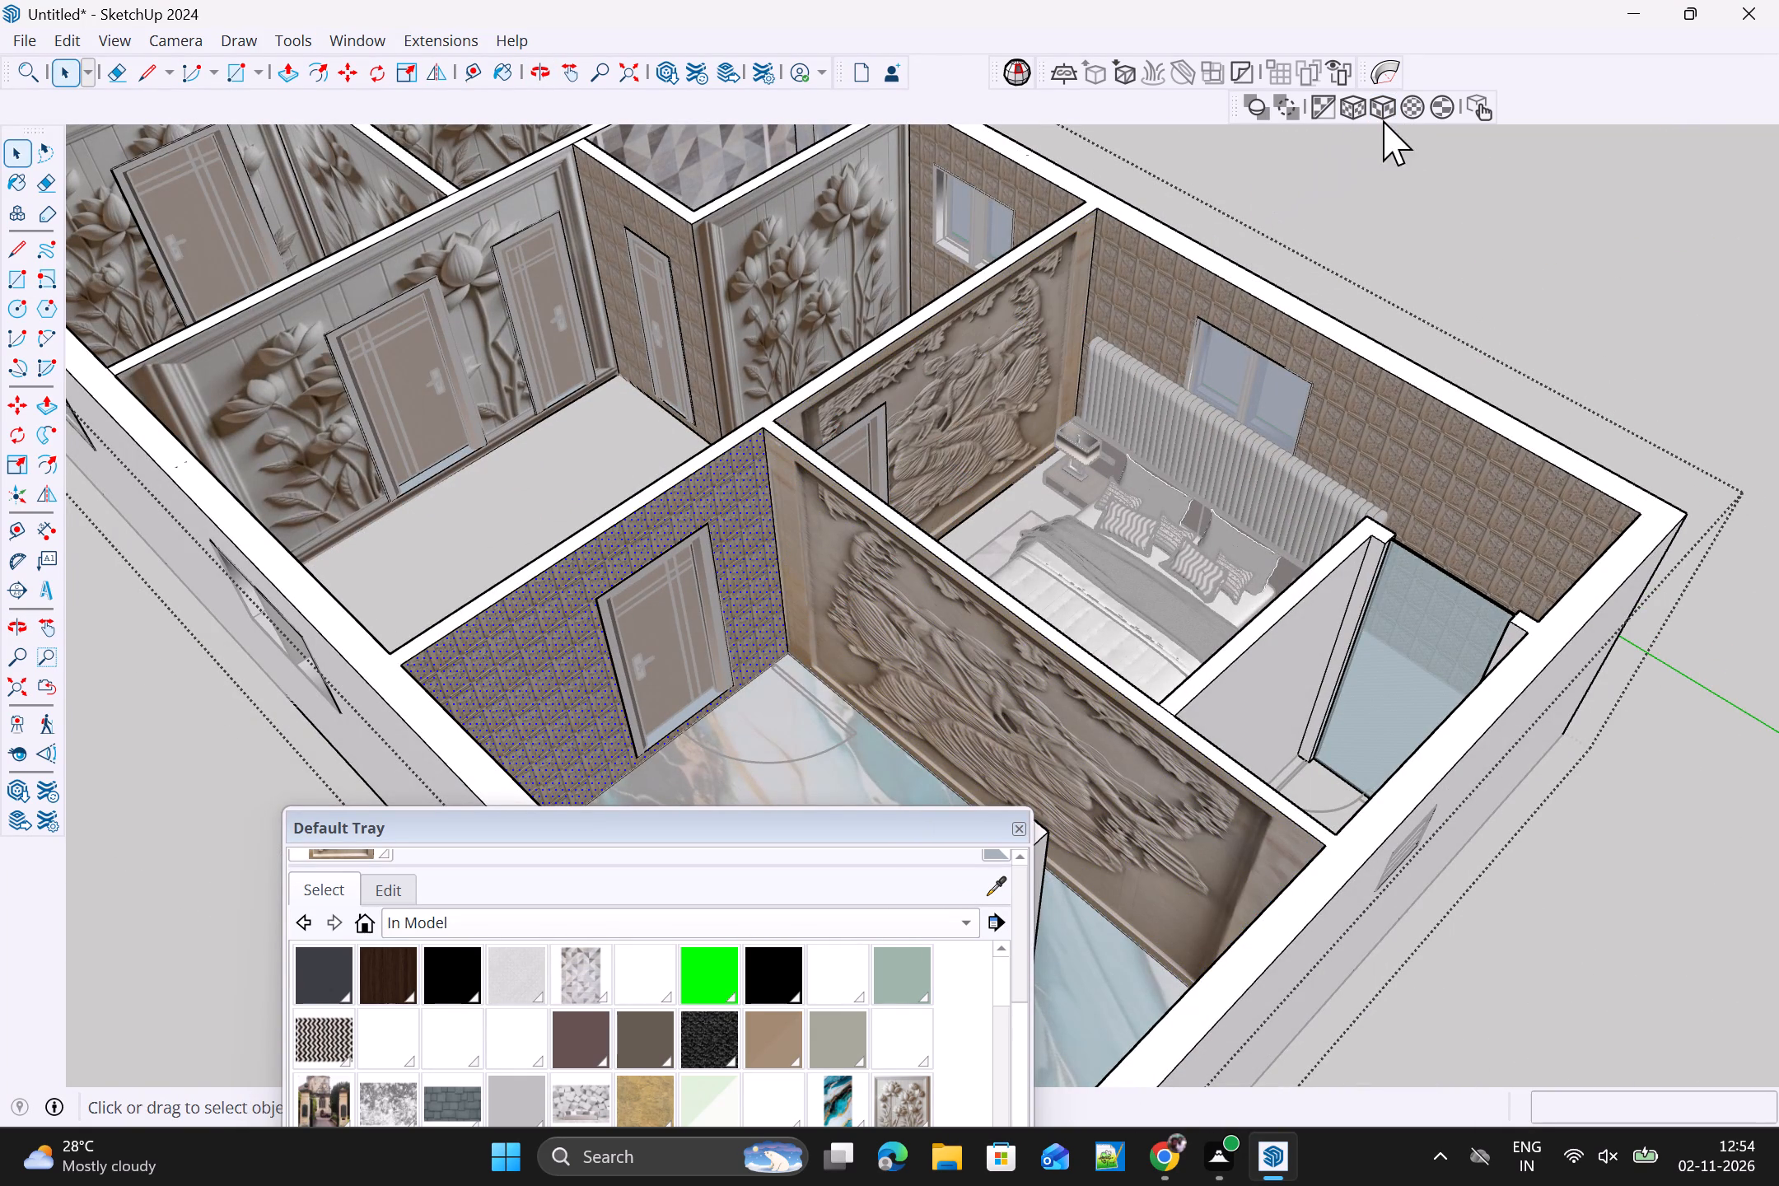
click(1394, 113)
click(1375, 404)
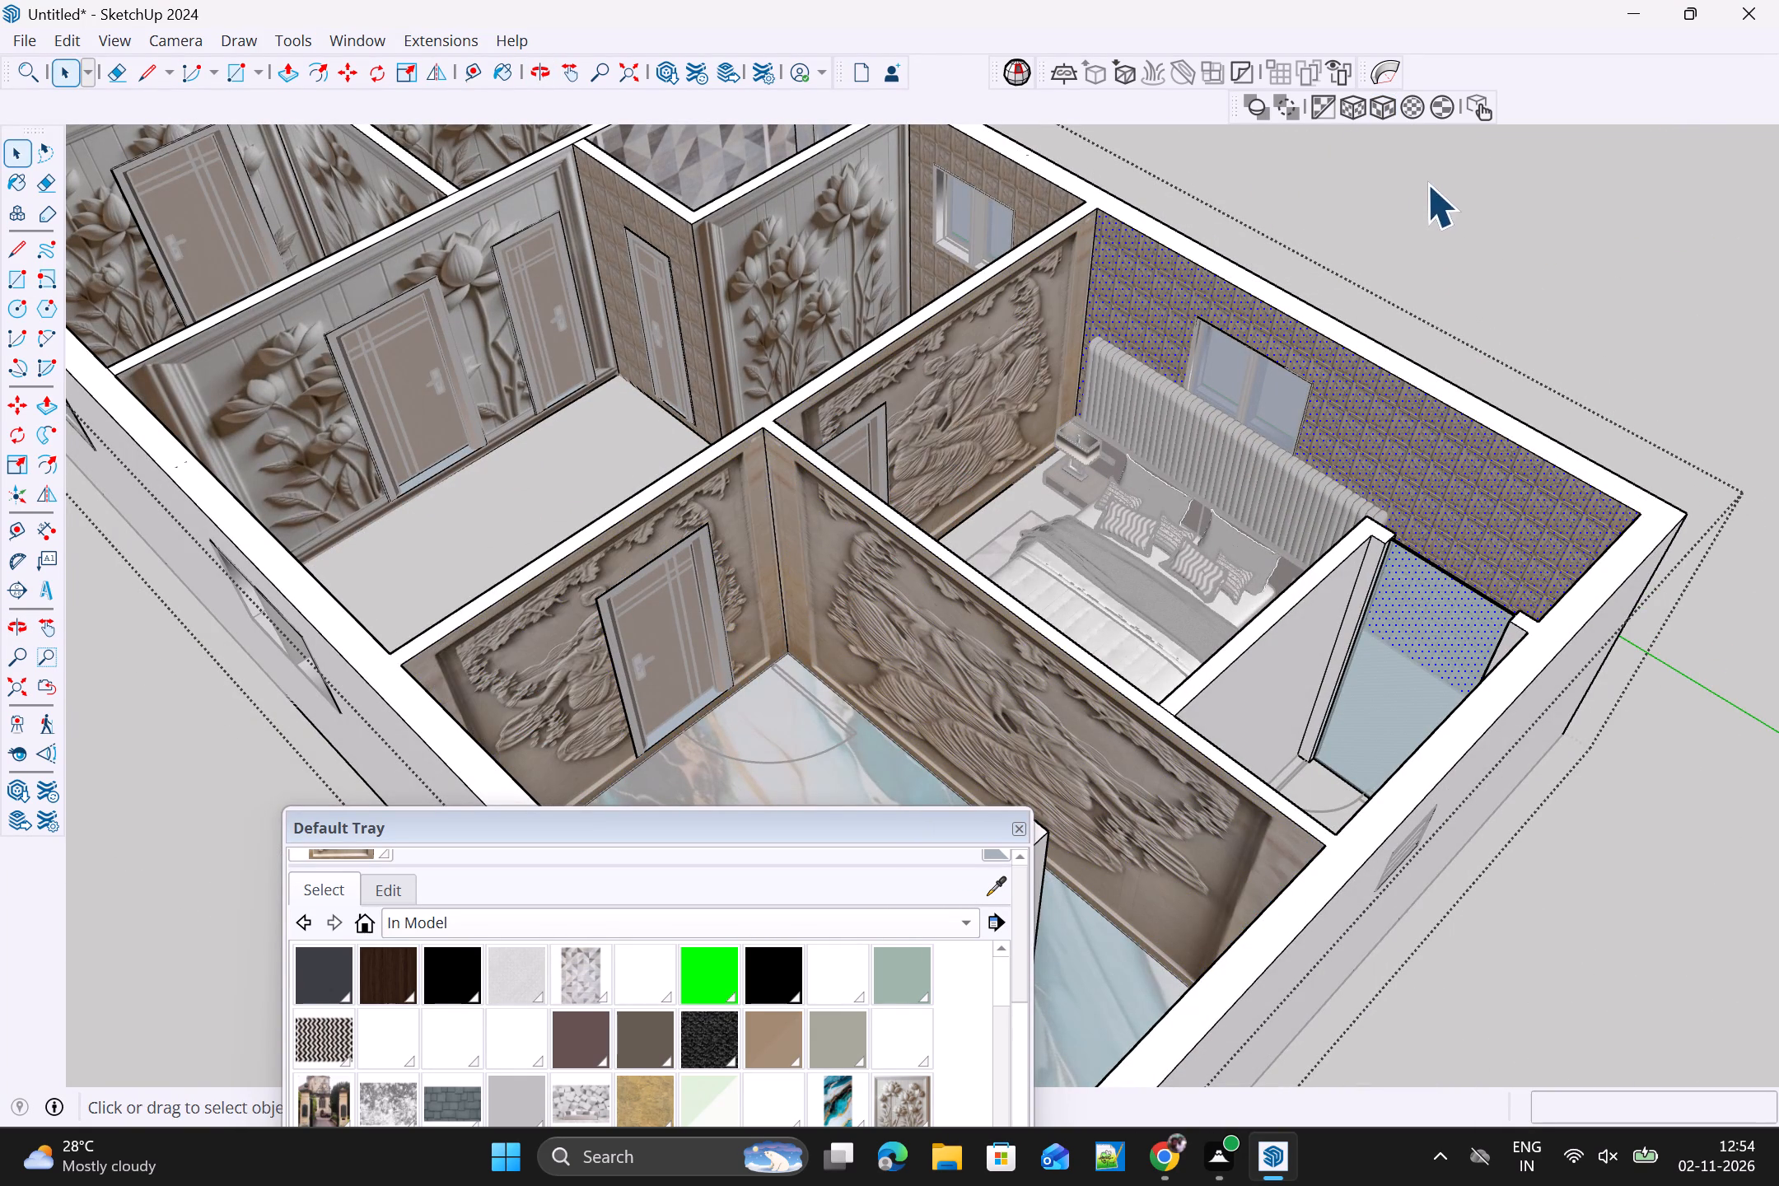
click(1384, 112)
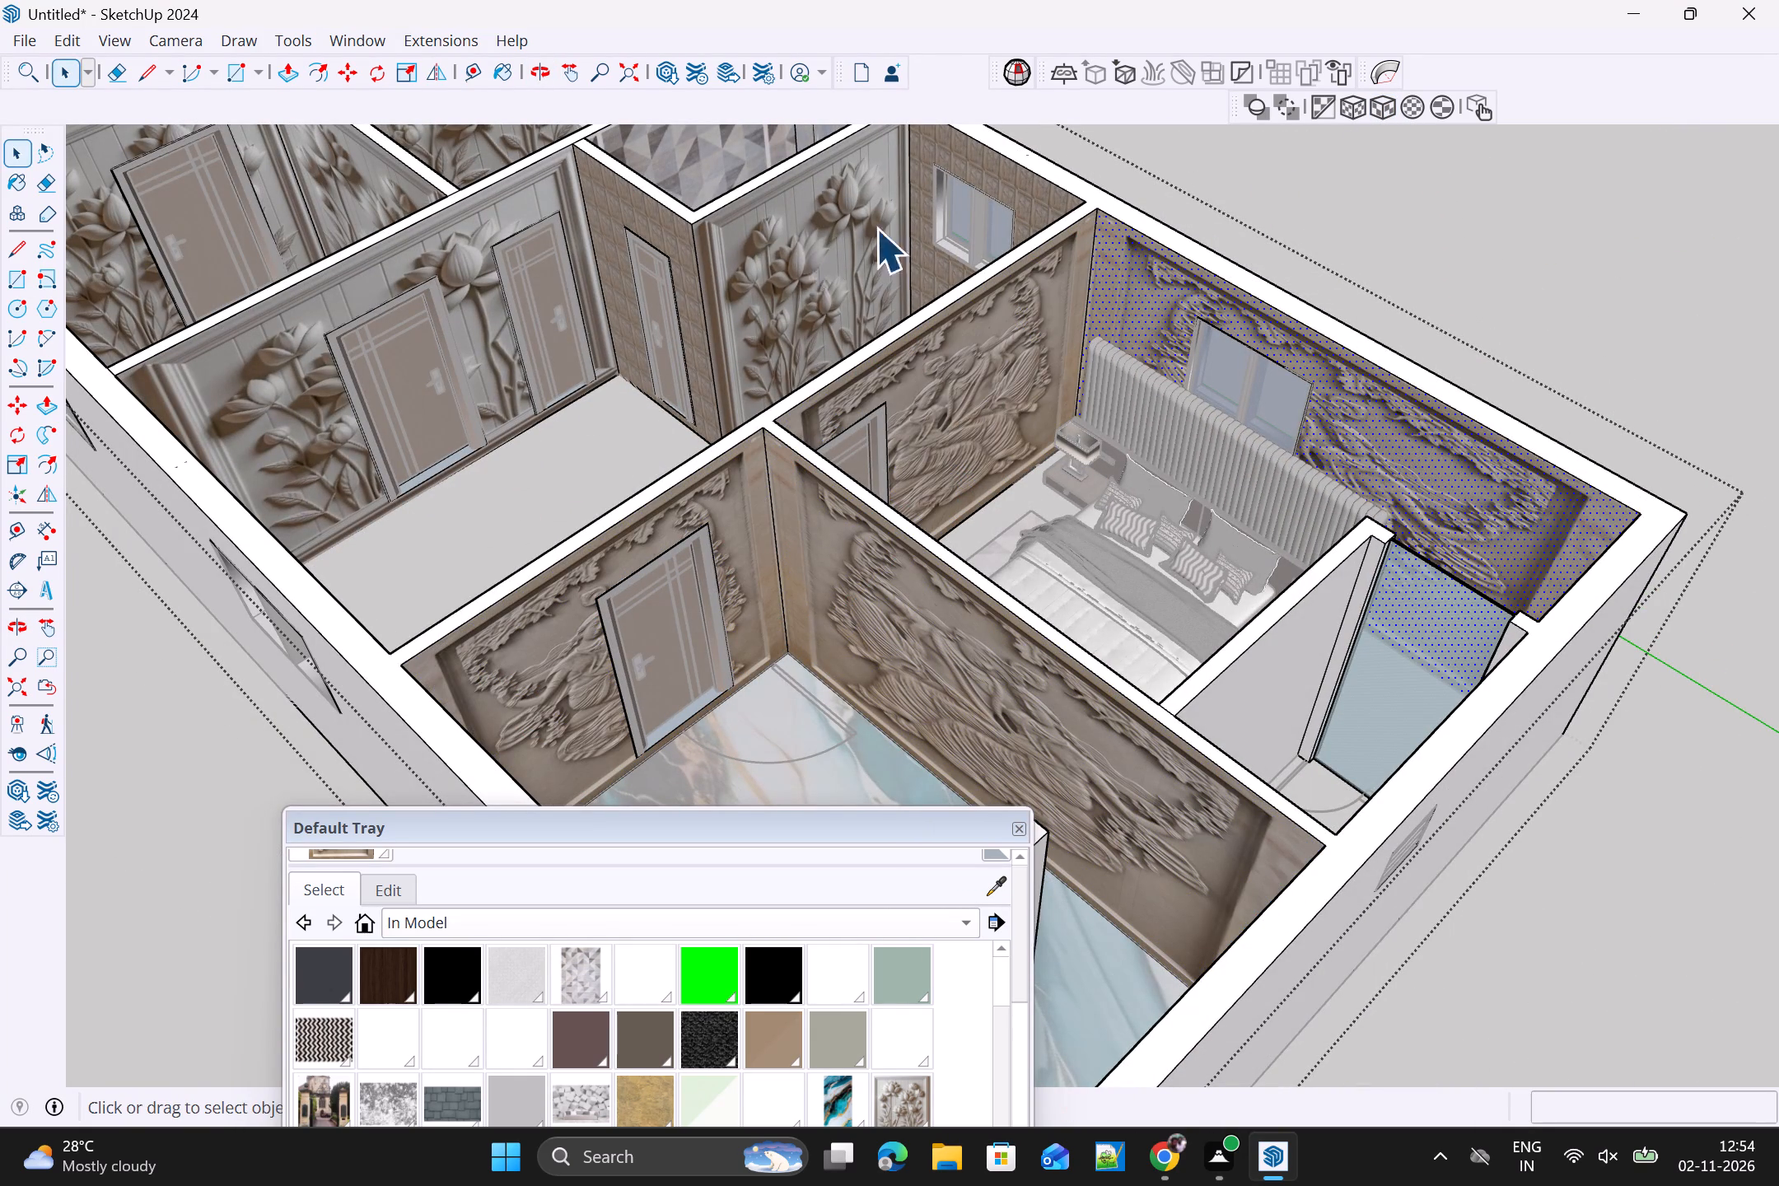
Fit the mural texture to the two window walls at opposite ends of the hall.
click(1007, 162)
click(1002, 173)
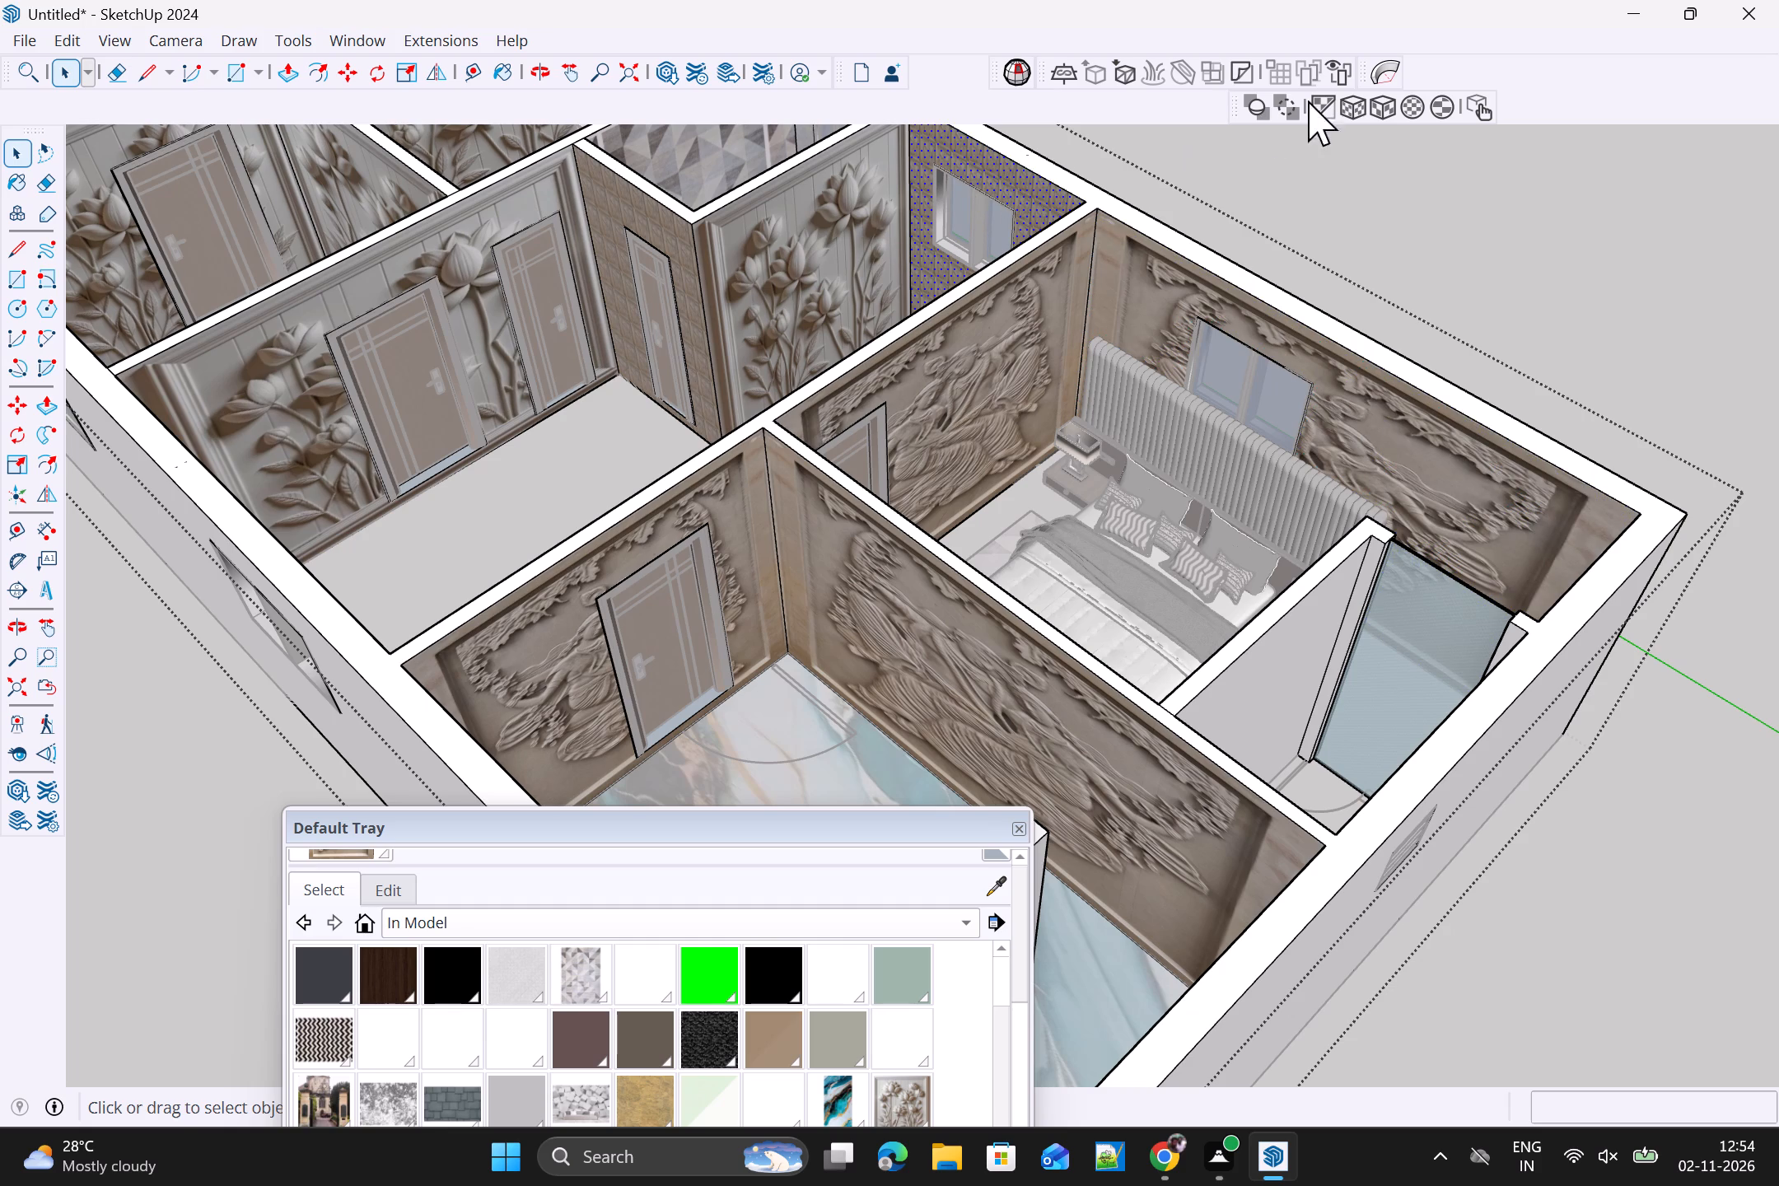
click(1388, 109)
scroll(1063, 363, down, 2)
middle_drag(1028, 444, 859, 660)
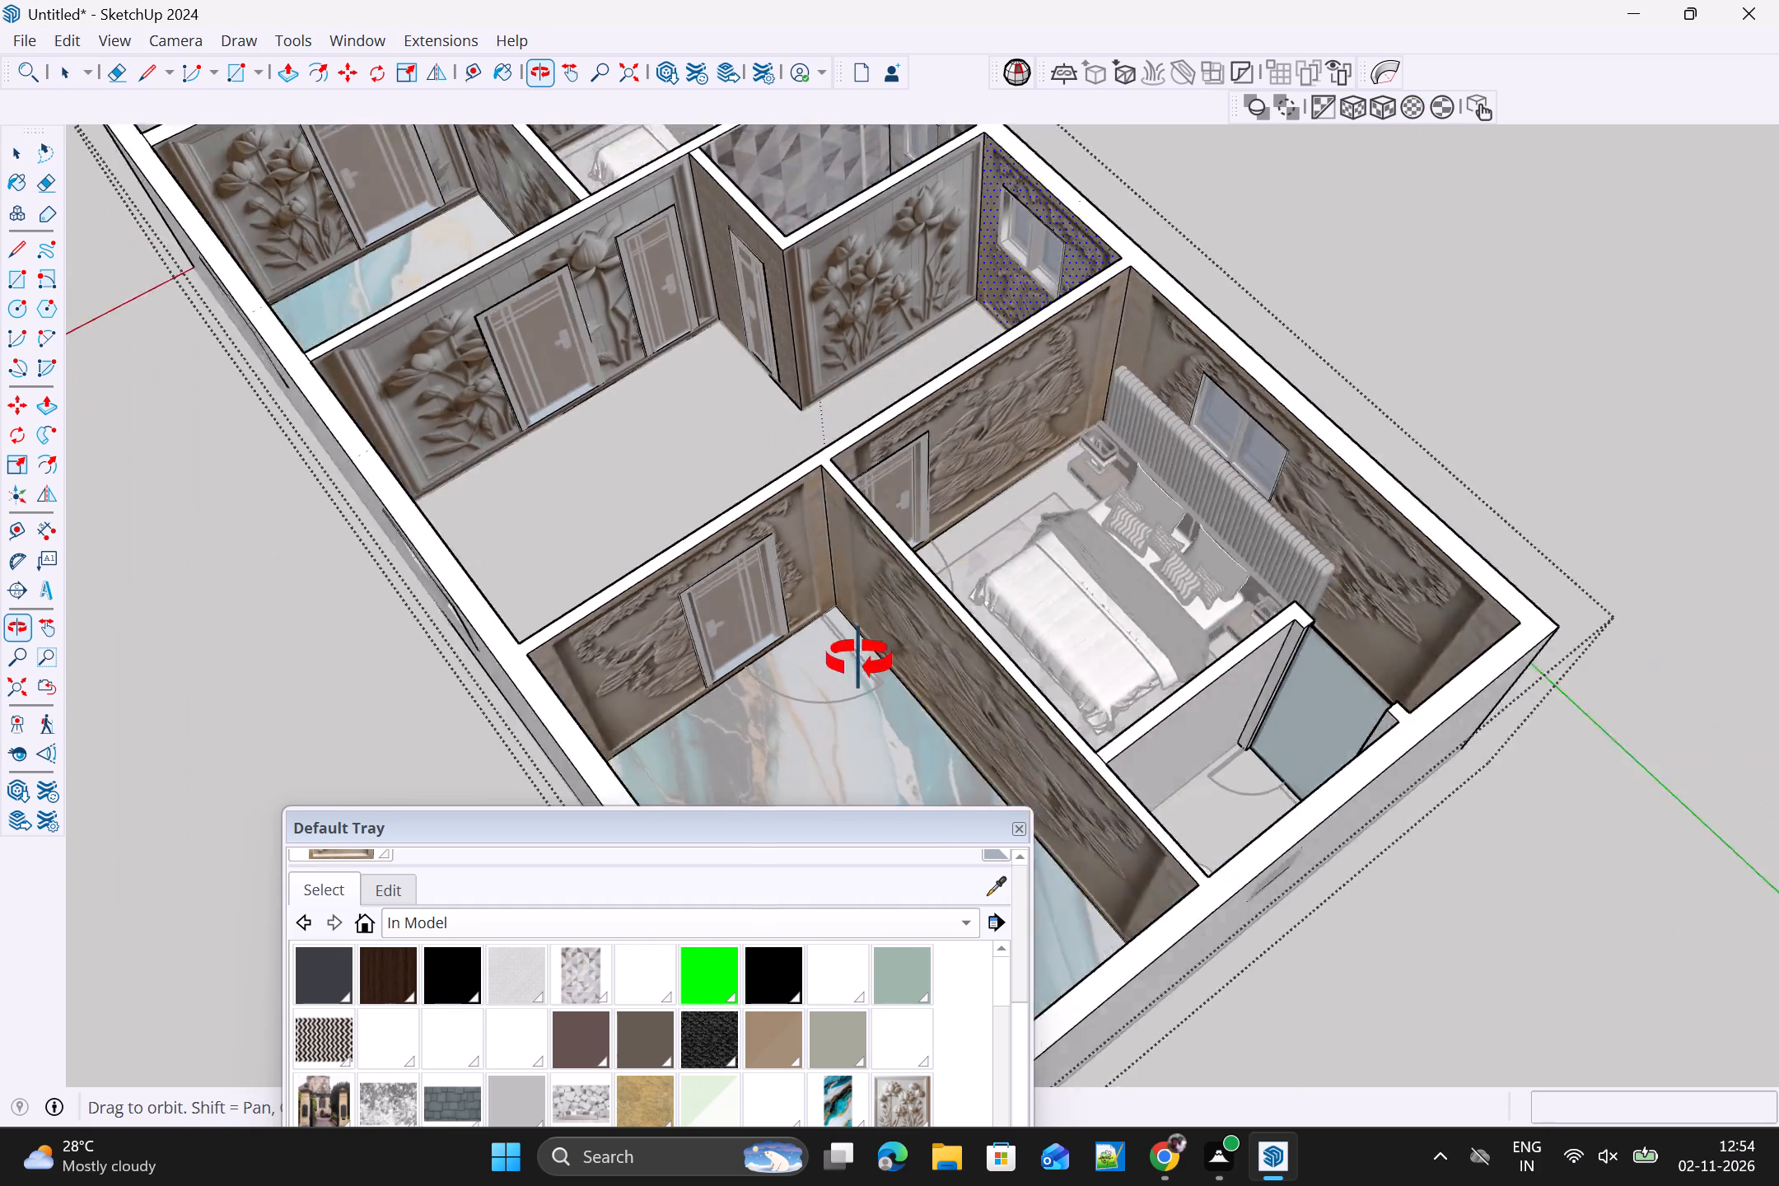
middle_drag(859, 660, 0, 451)
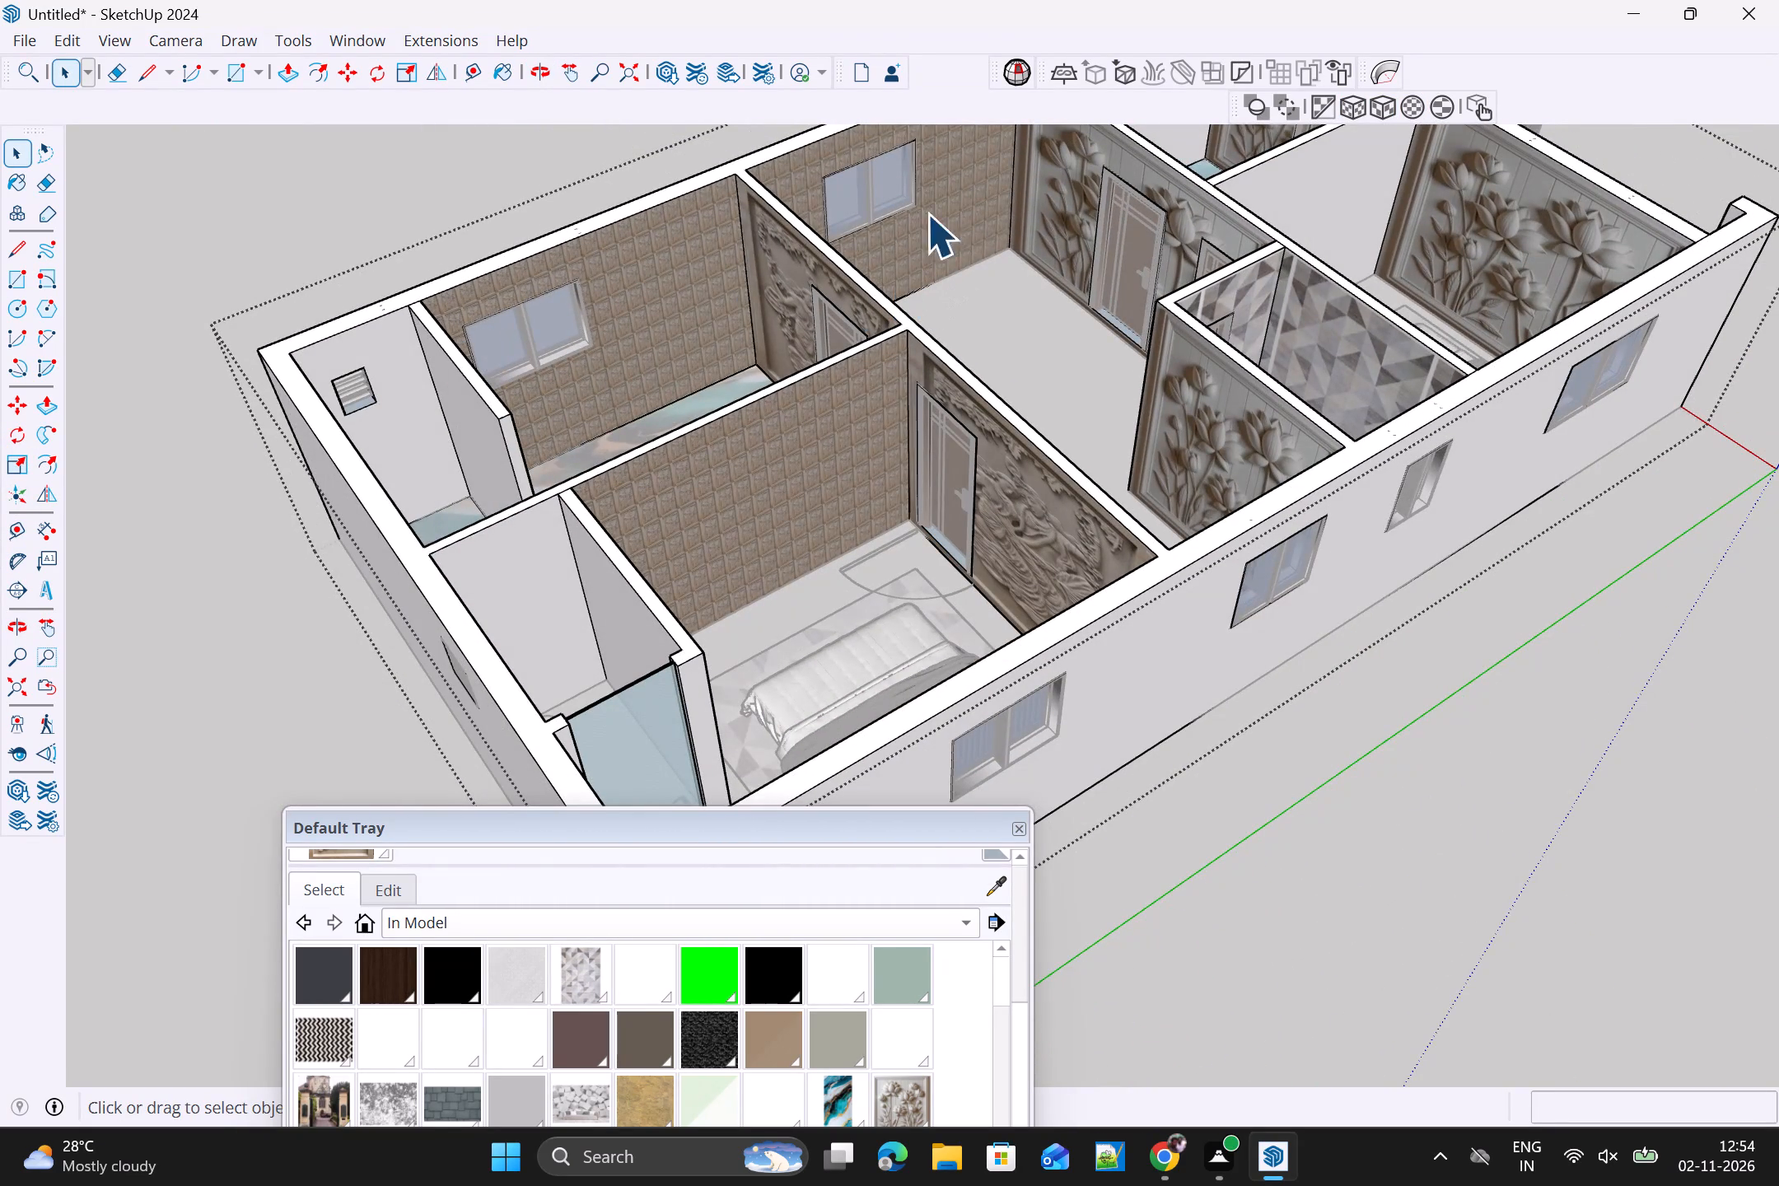
click(963, 217)
click(1392, 109)
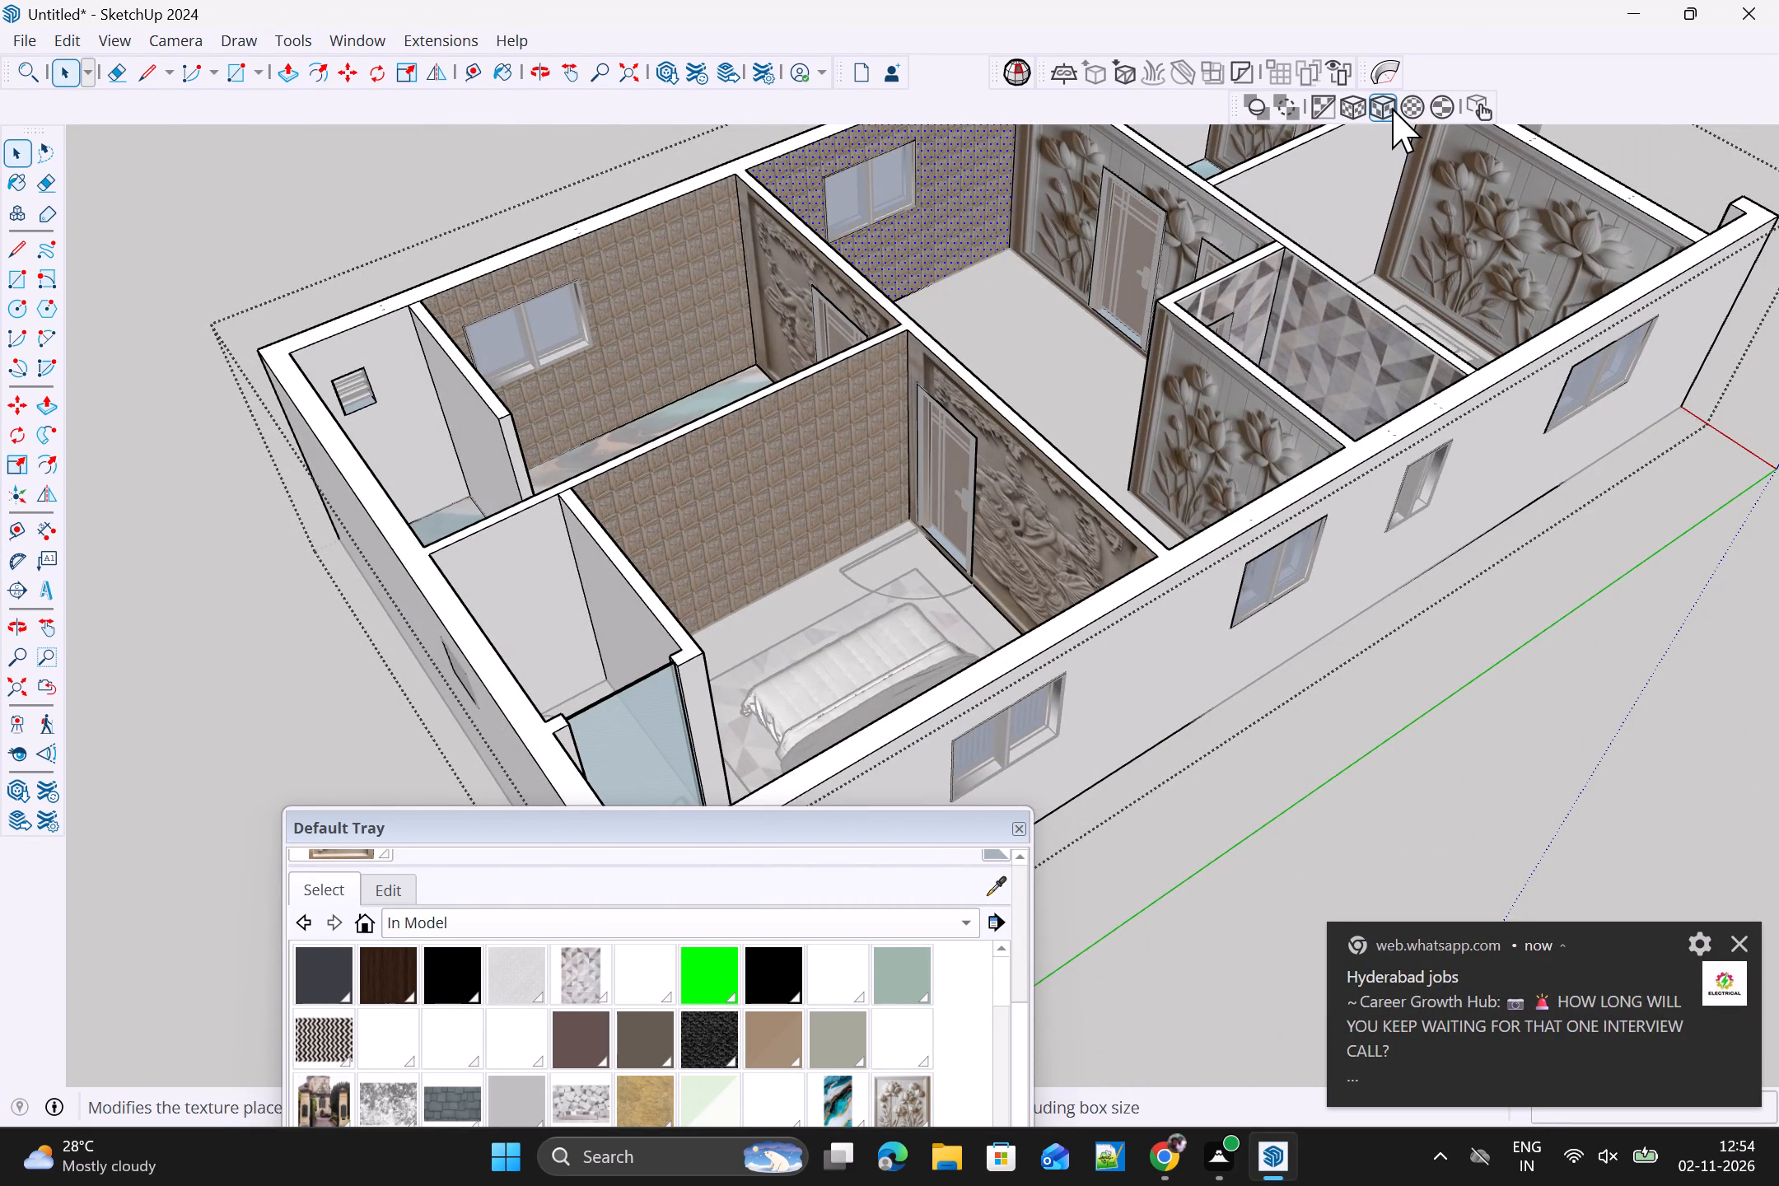
Fit the mural texture to the rear bedroom's side of the dividing wall and the marble-floored room's window wall, ending with nothing selected.
drag(805, 430, 812, 428)
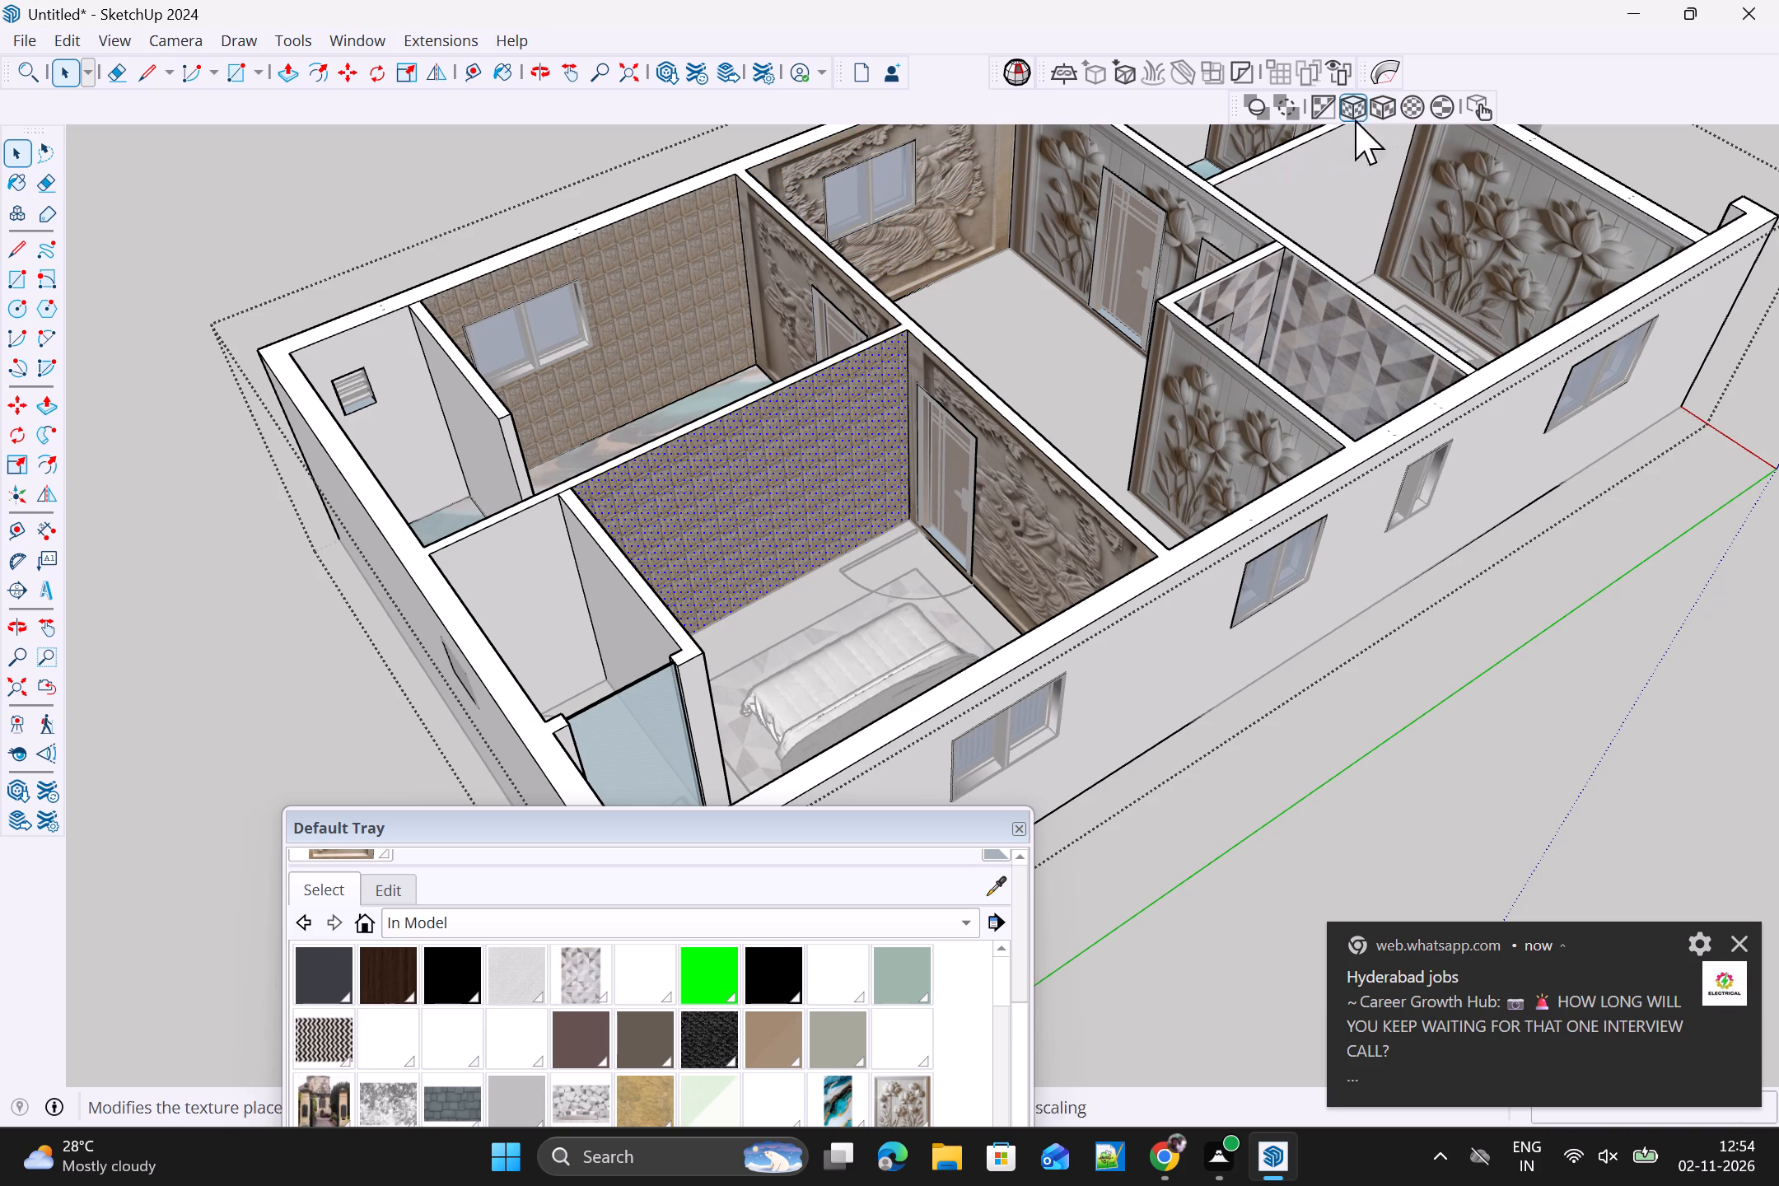
click(1375, 112)
click(740, 274)
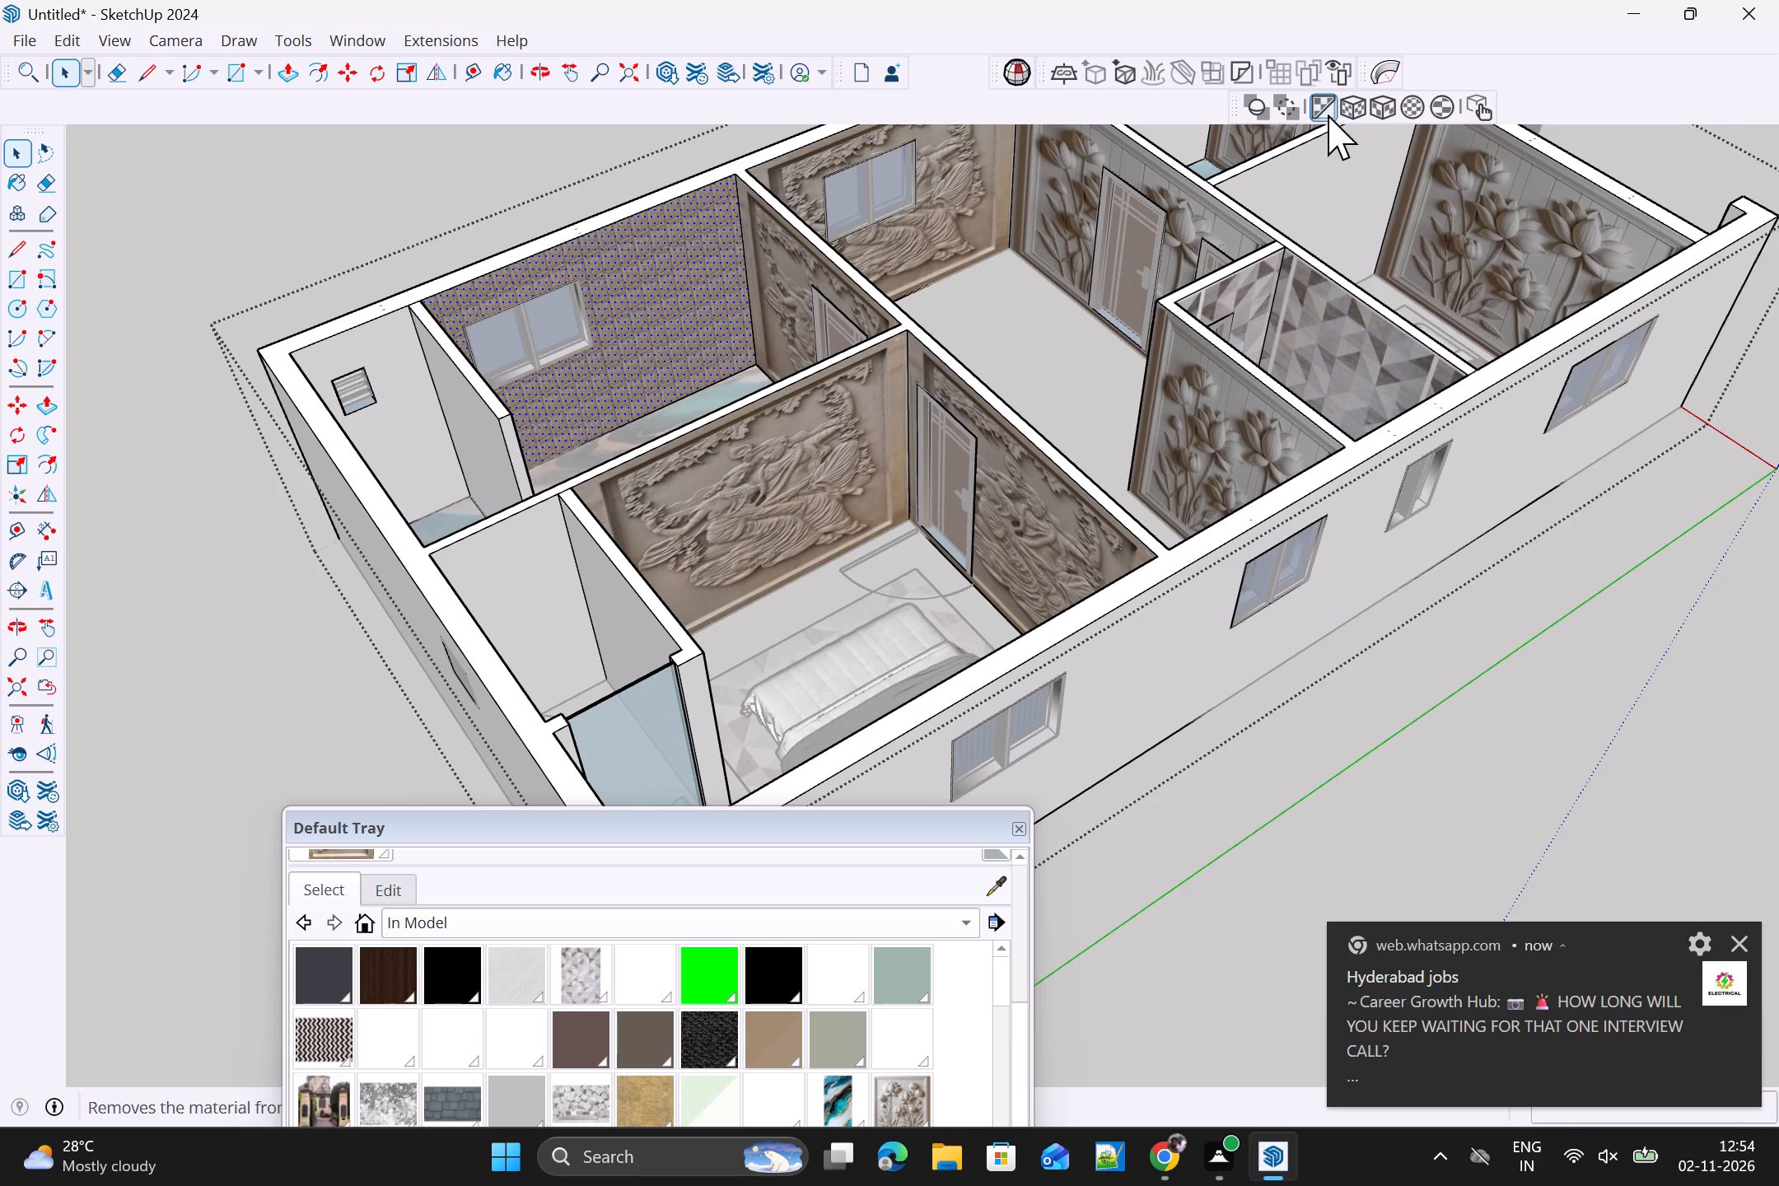
click(1379, 104)
scroll(1121, 392, down, 2)
scroll(1200, 469, down, 2)
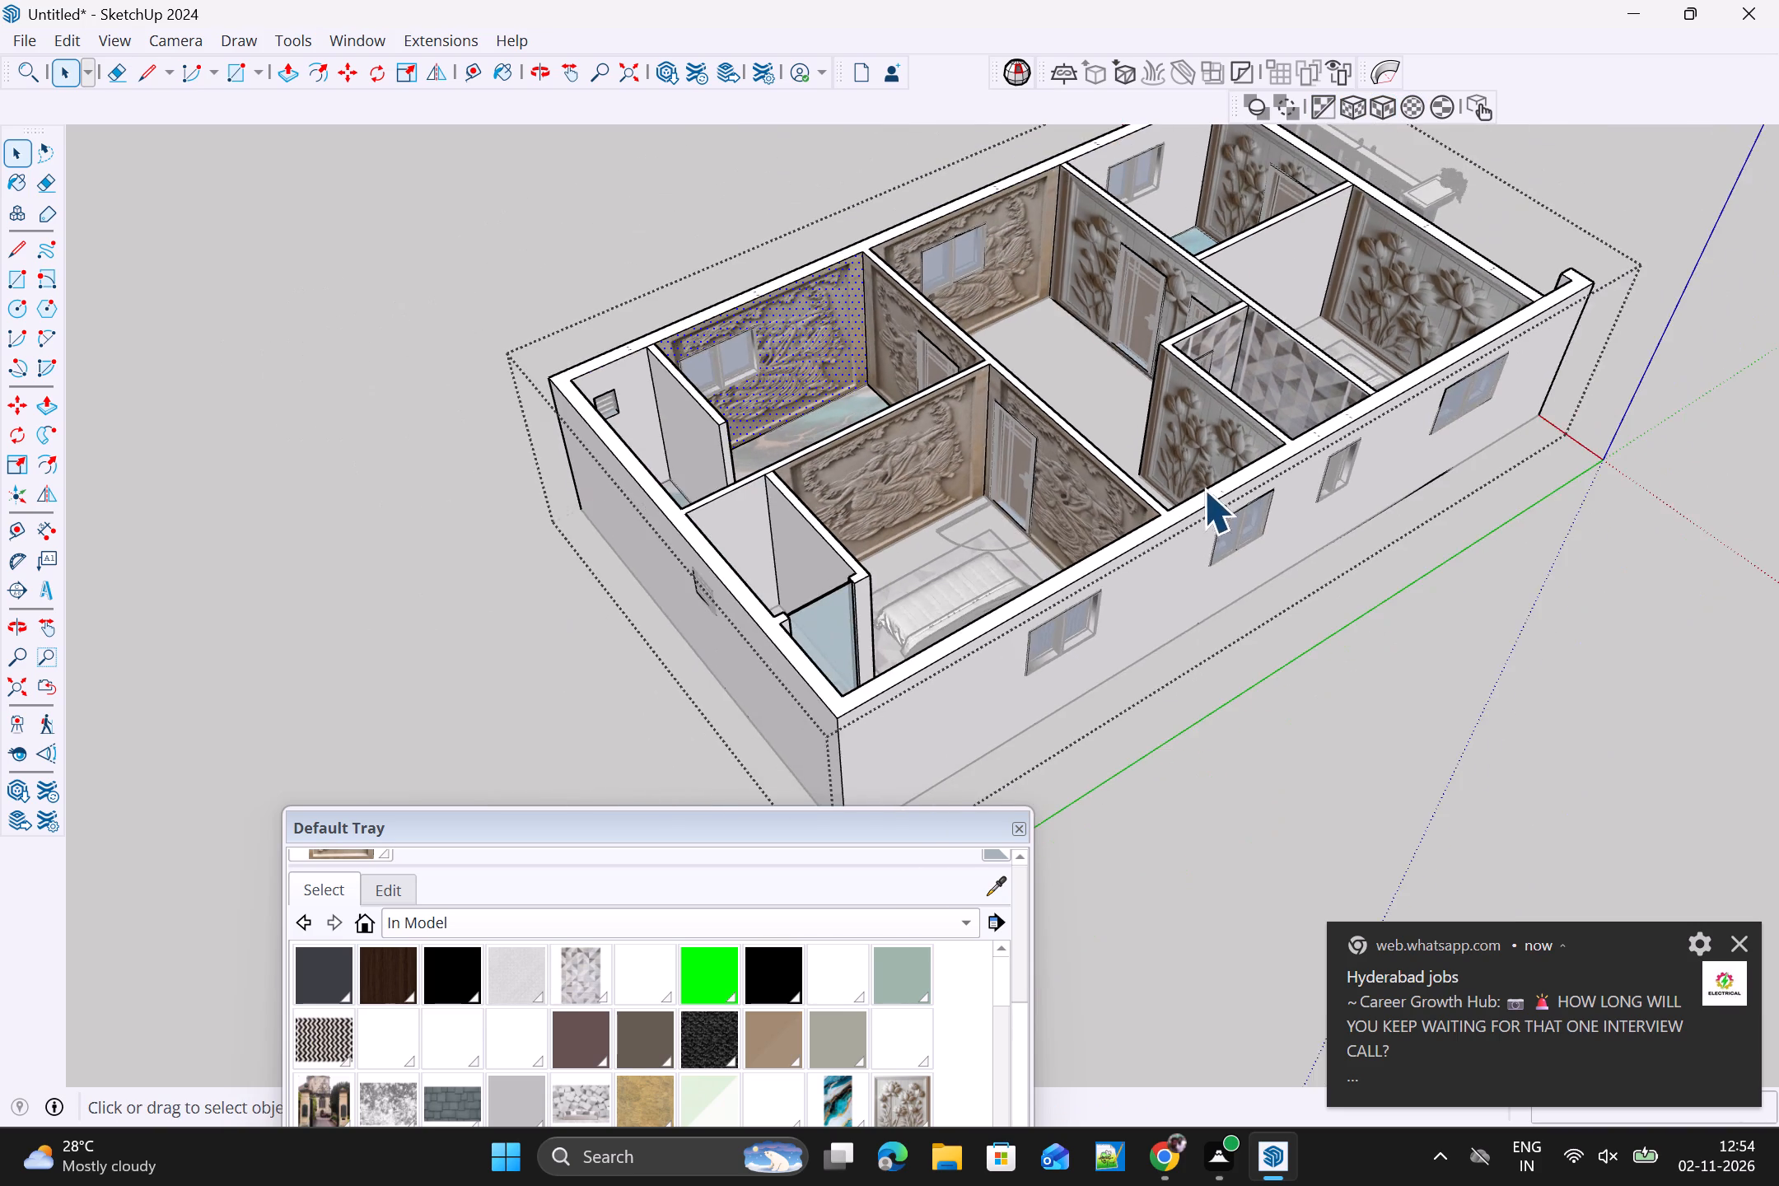
middle_drag(1203, 493, 0, 405)
click(1412, 518)
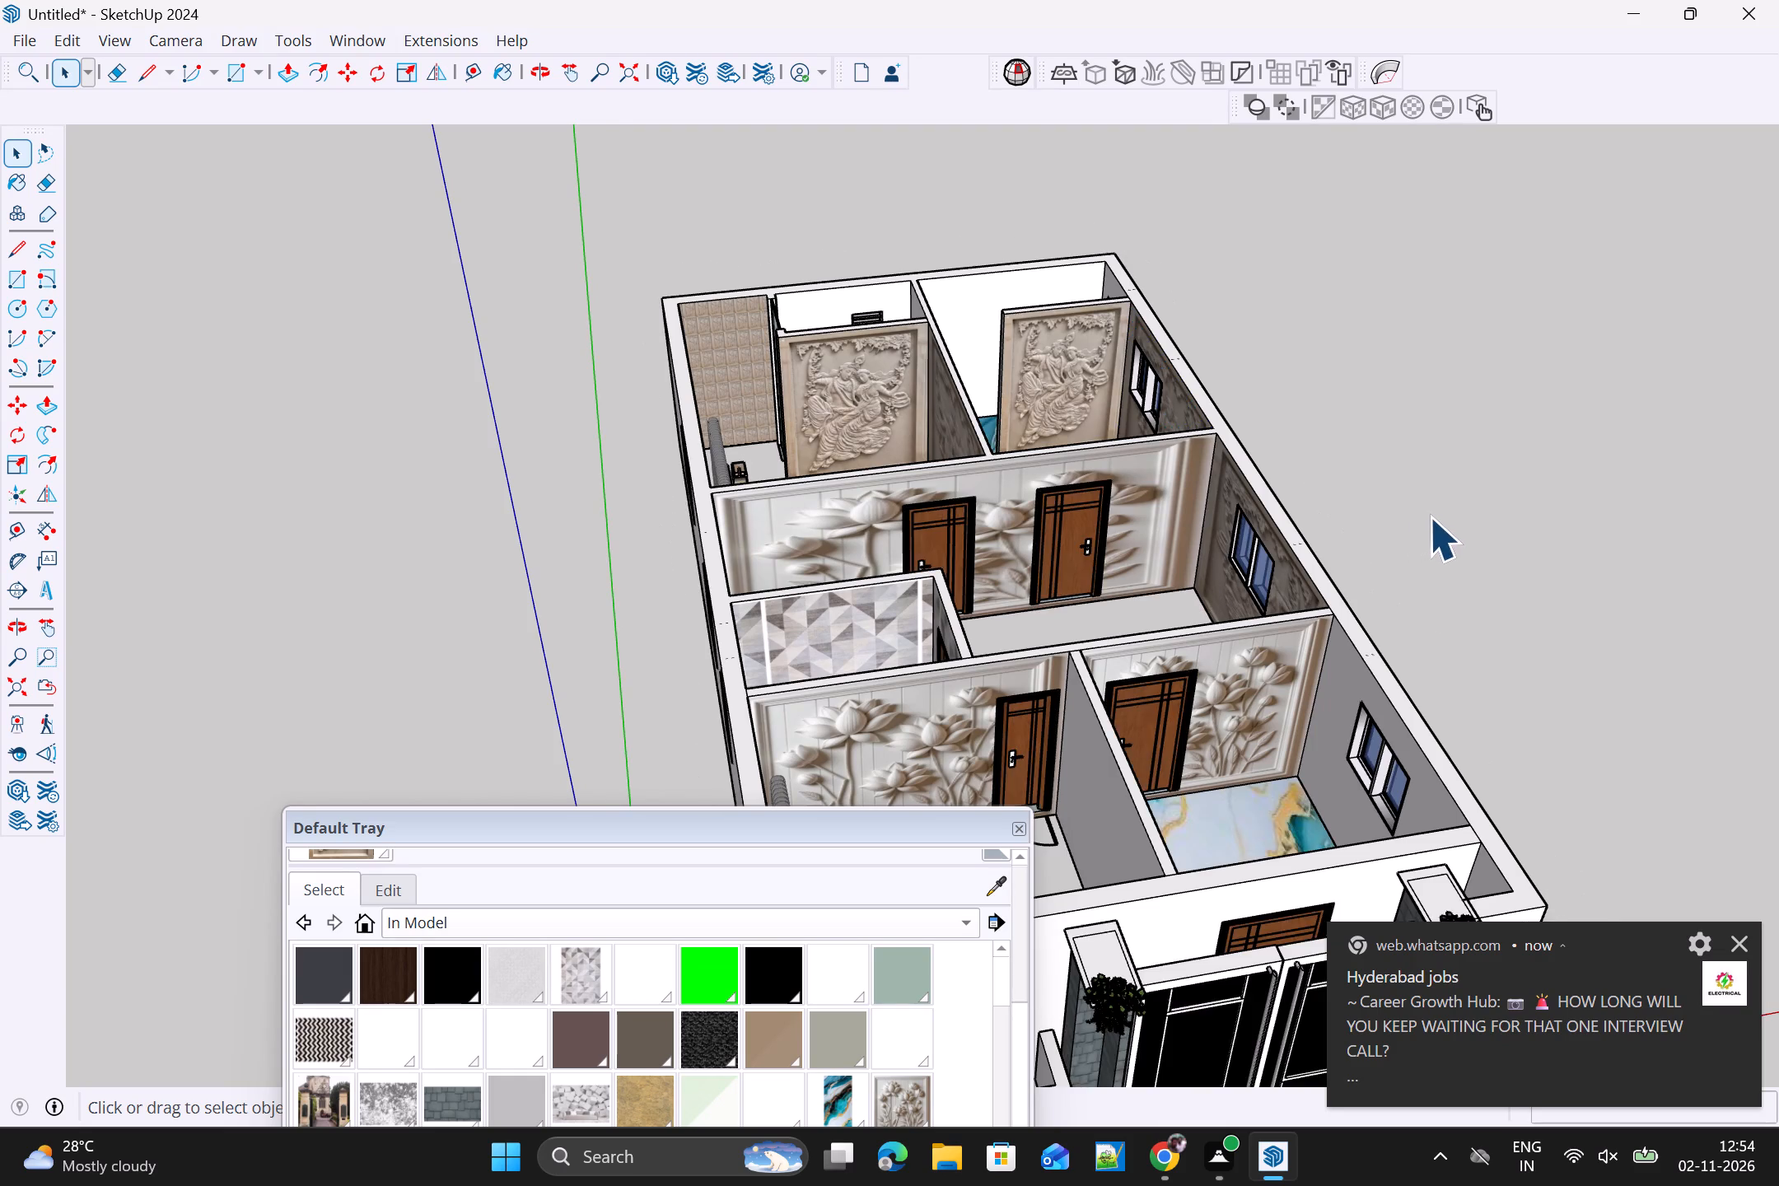
Close the floating materials tray, leaving the whole house in view from the entrance side.
scroll(1443, 525, down, 1)
middle_drag(1576, 633, 1267, 525)
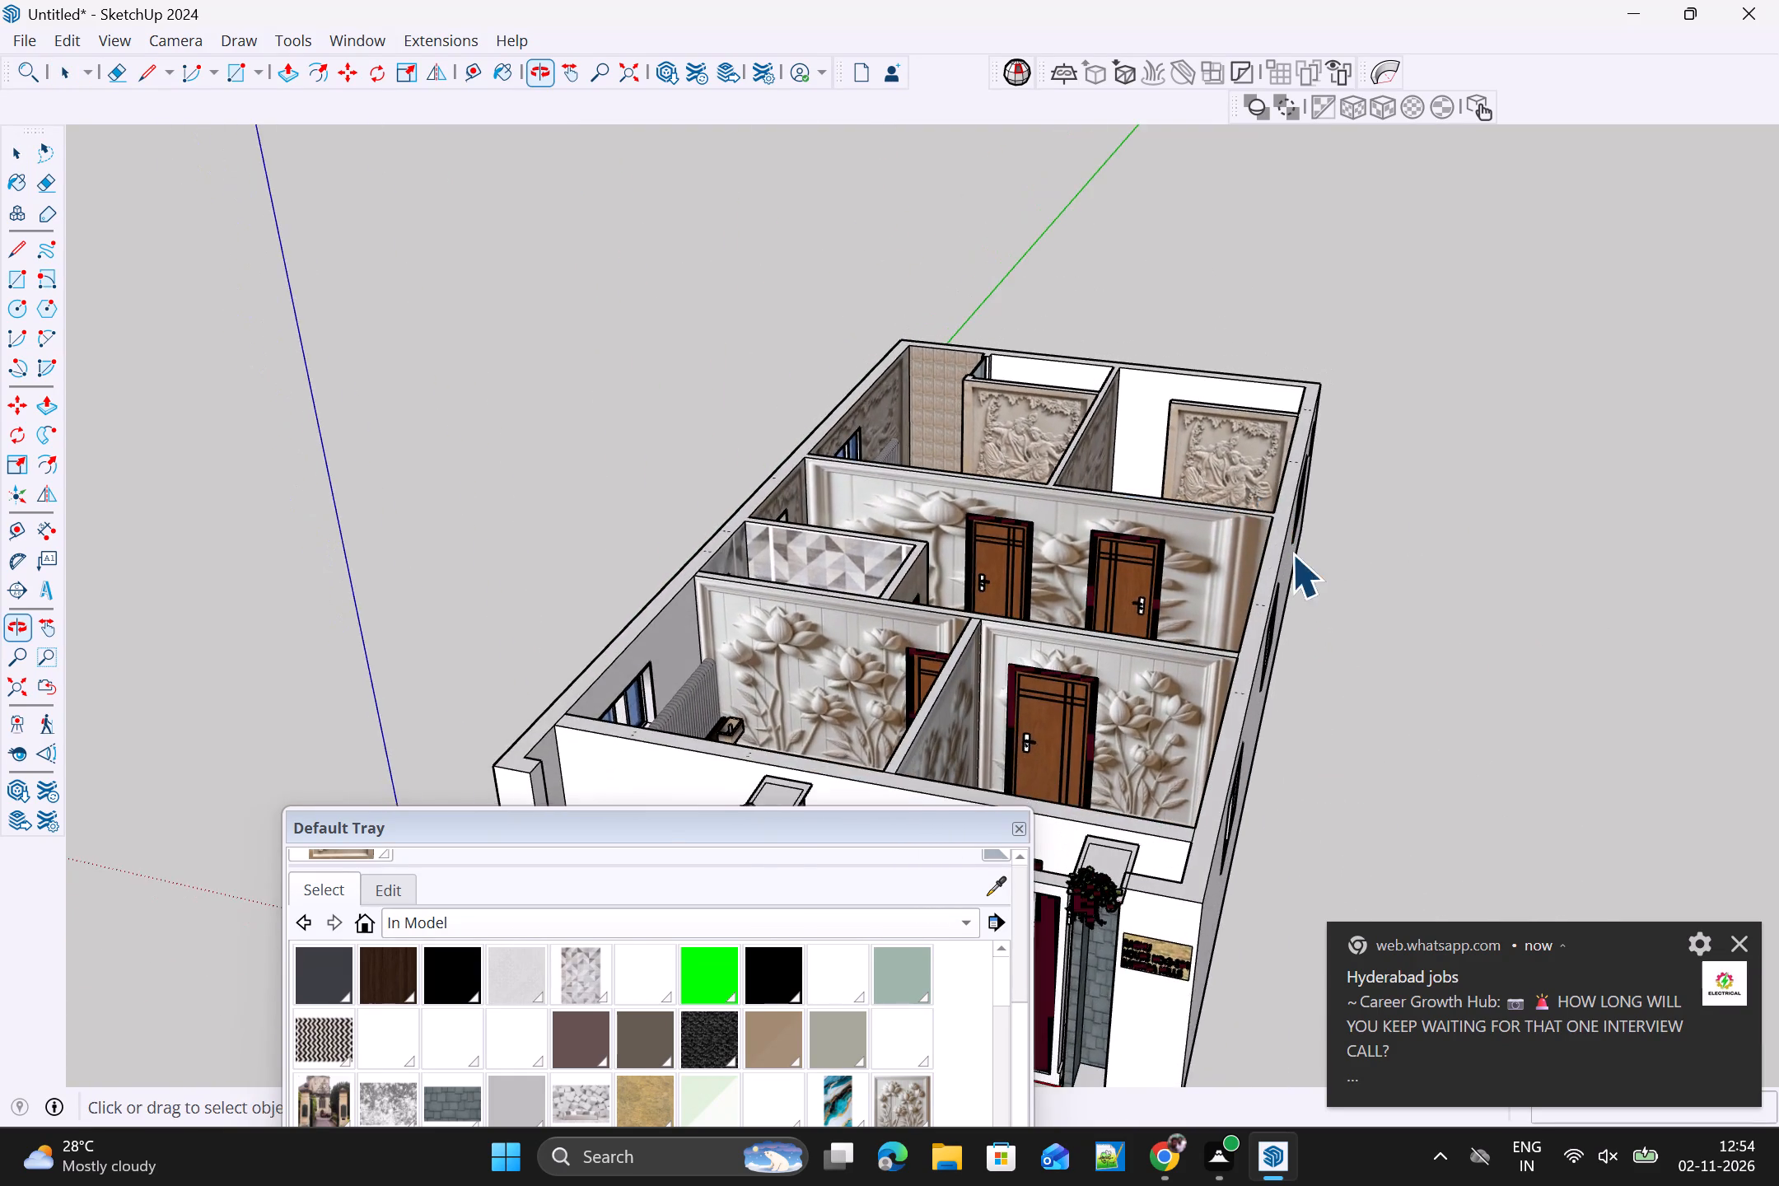
scroll(1298, 562, down, 3)
middle_drag(1328, 609, 1484, 744)
shift+middle_drag(1469, 742, 1409, 691)
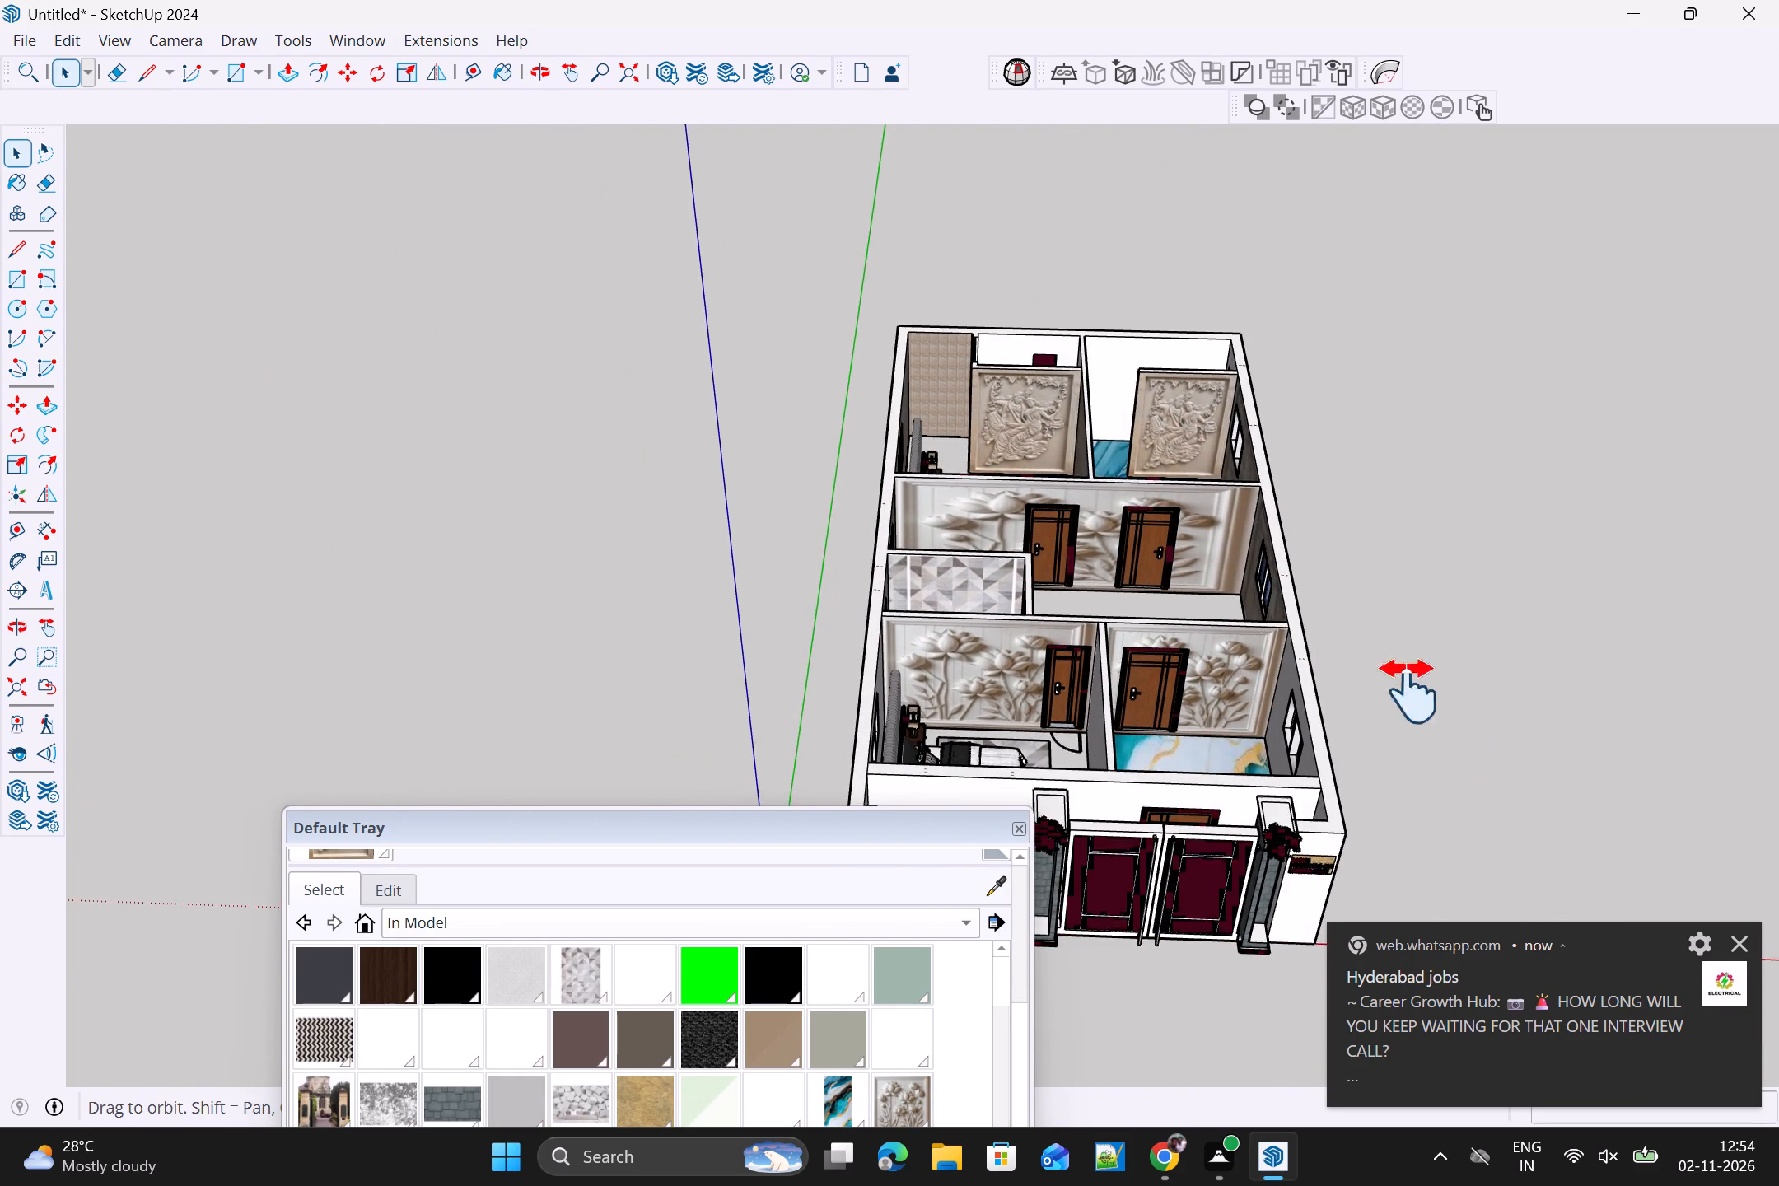
shift+middle_drag(1409, 691, 1272, 492)
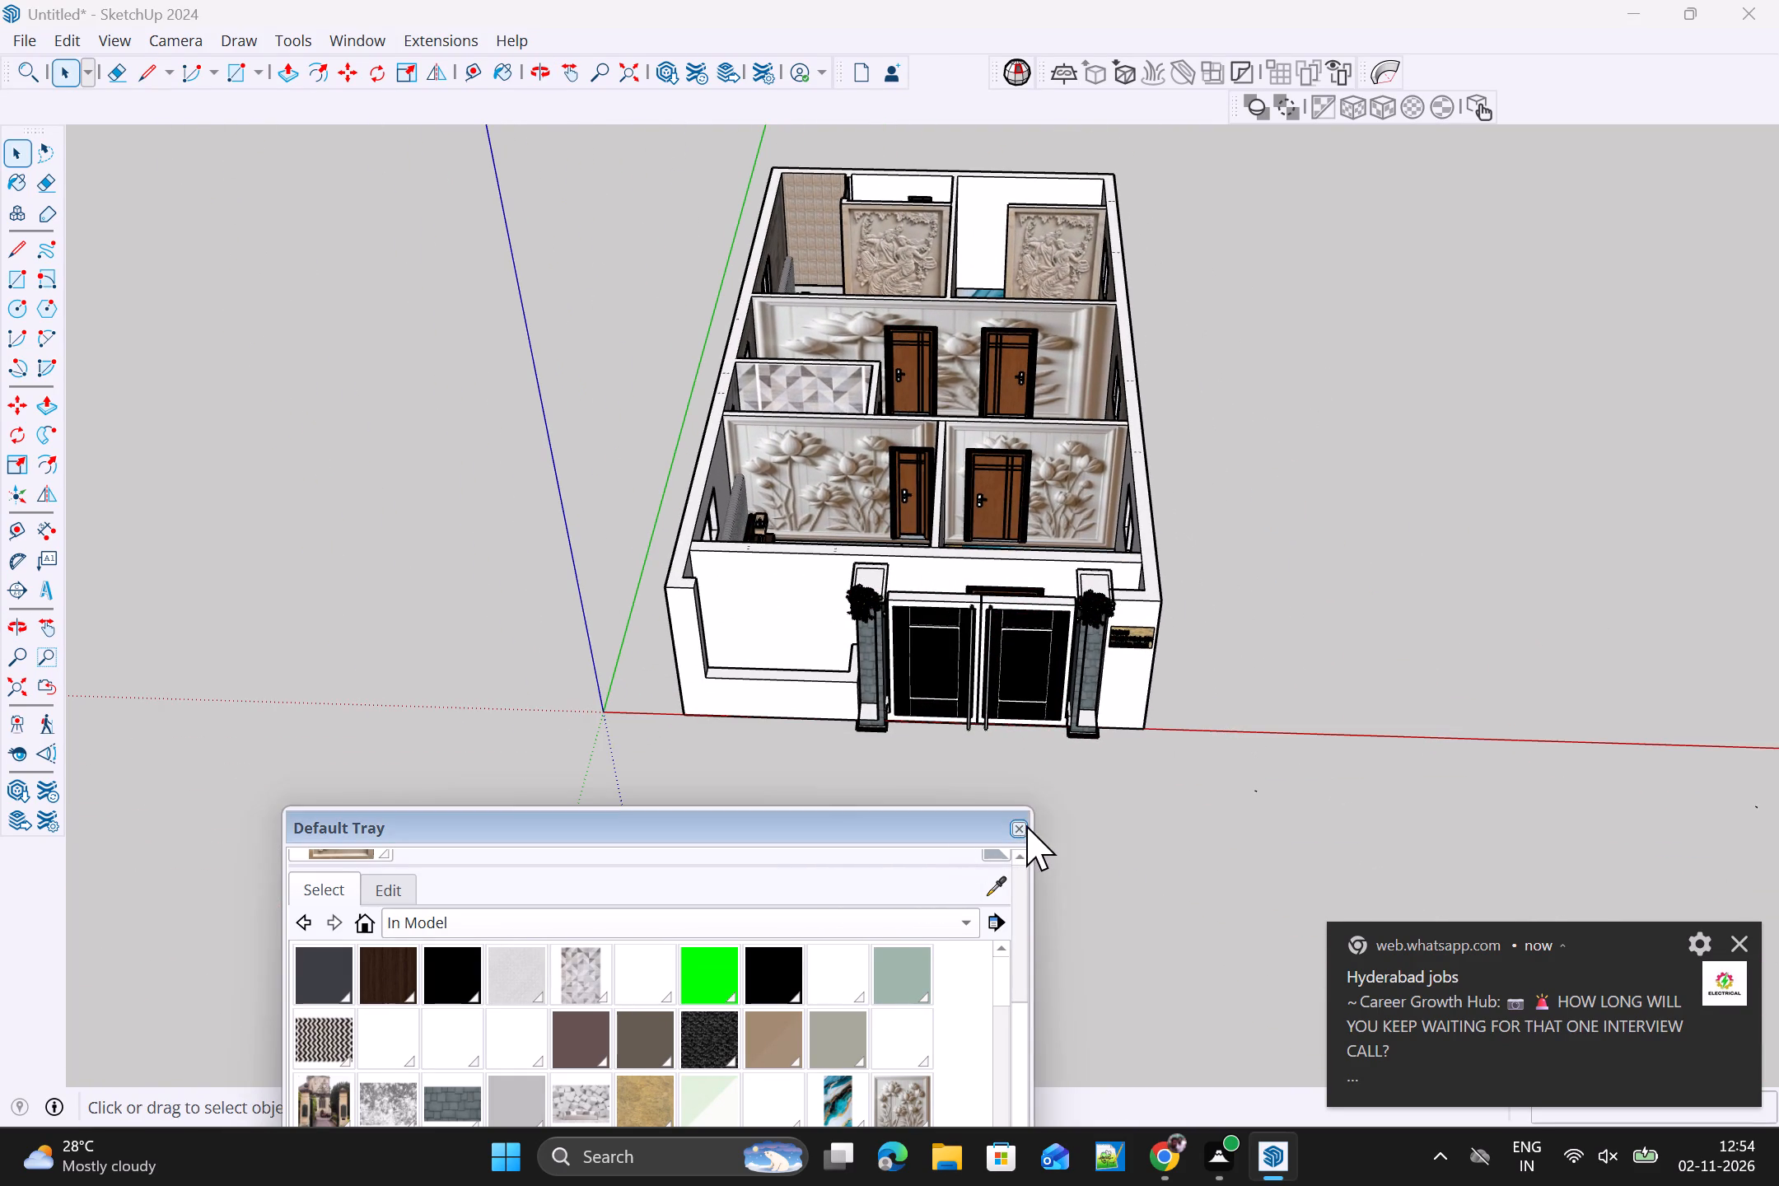
click(1026, 825)
Examine the entrance front and the textured, furnished rooms from the front and from above.
middle_drag(855, 841, 909, 712)
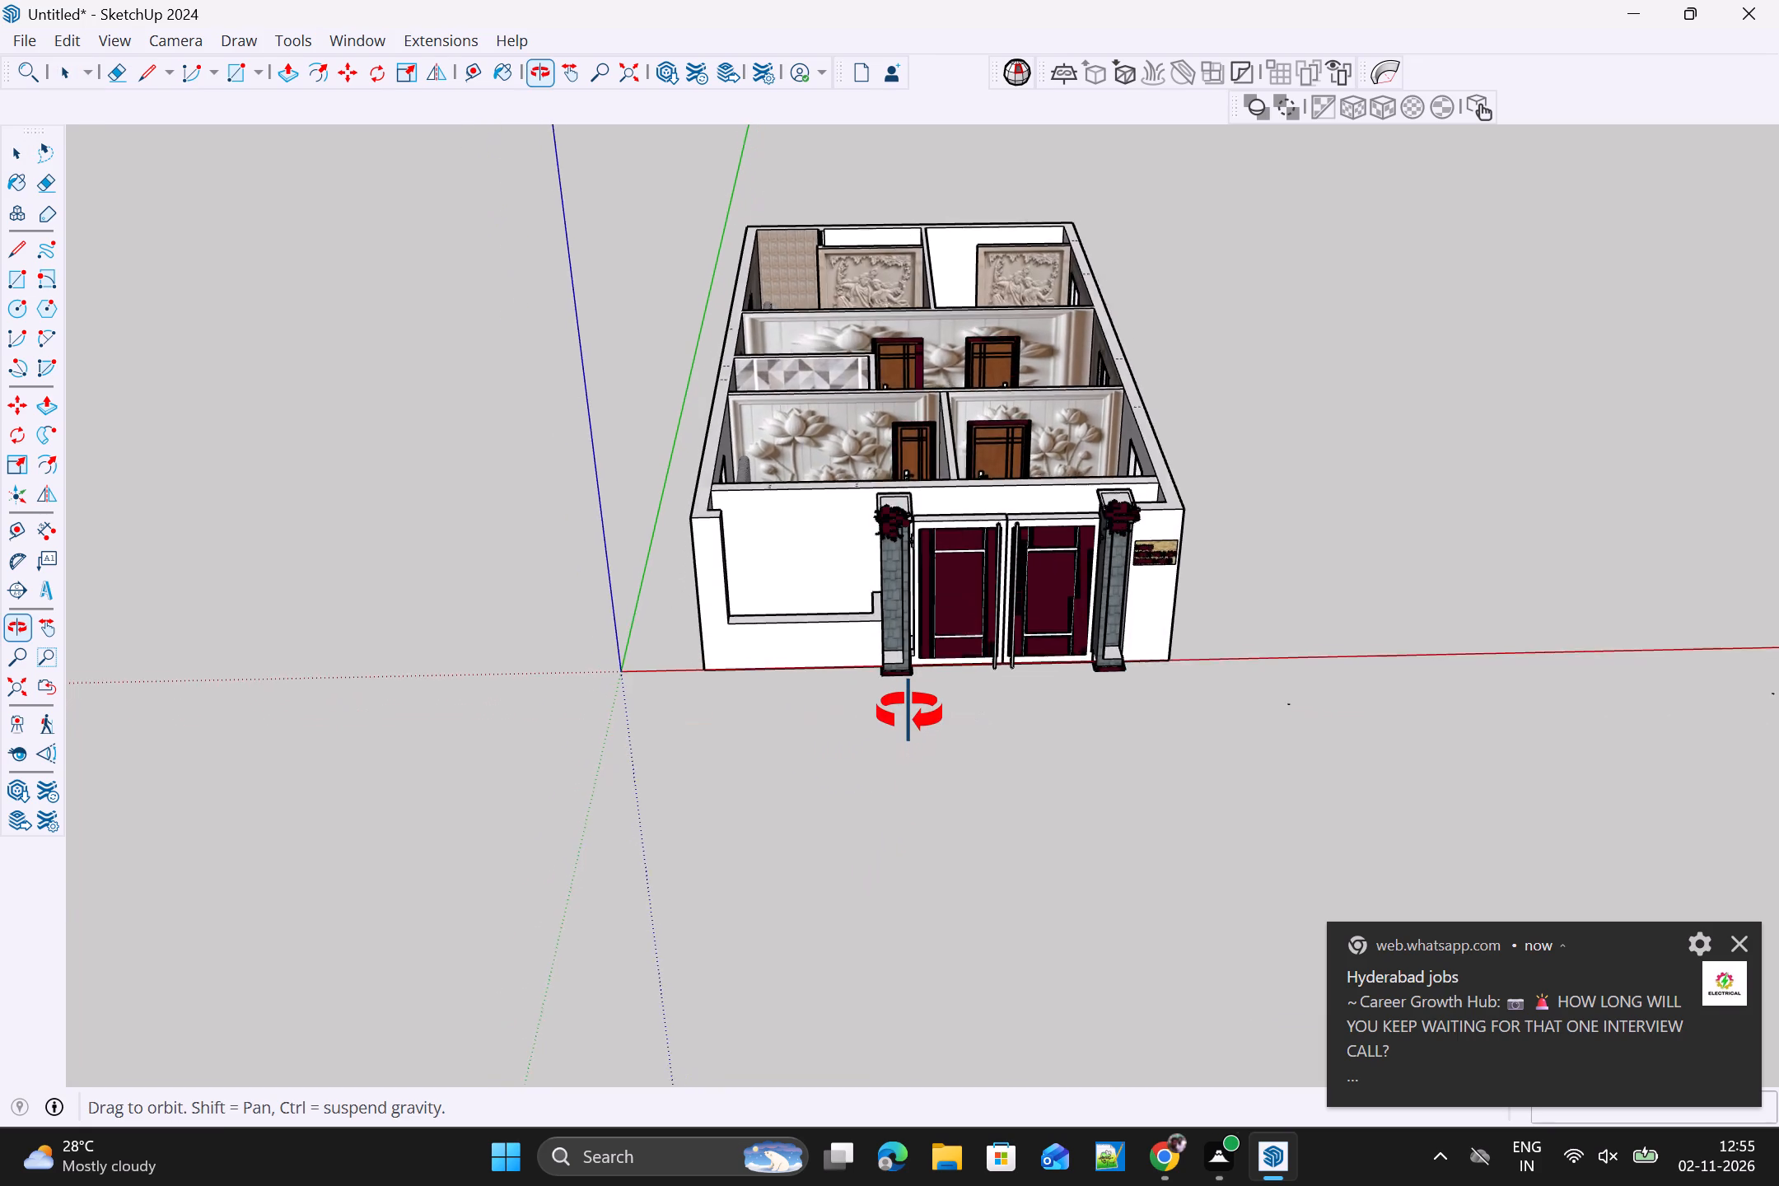
middle_drag(909, 712, 910, 692)
scroll(853, 633, up, 4)
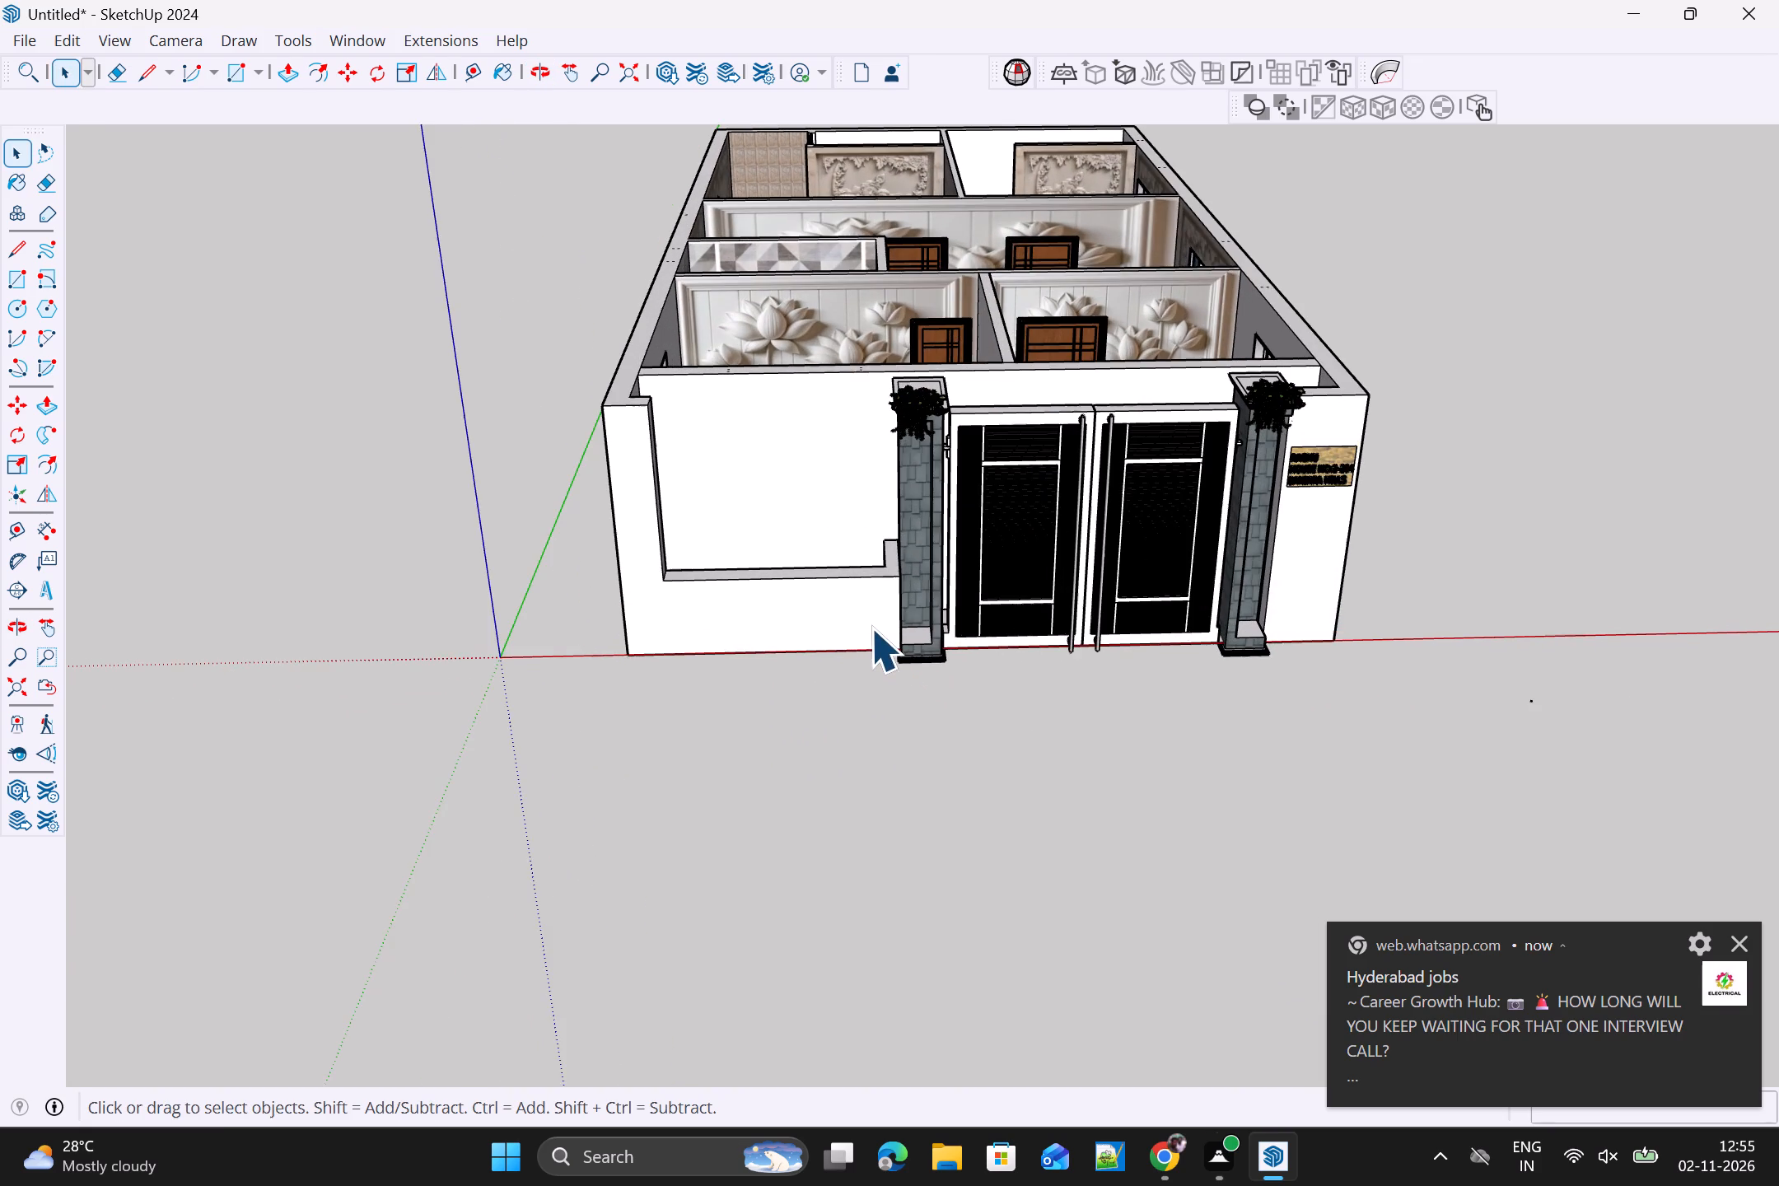
scroll(871, 628, up, 2)
middle_drag(935, 664, 761, 955)
scroll(773, 910, down, 4)
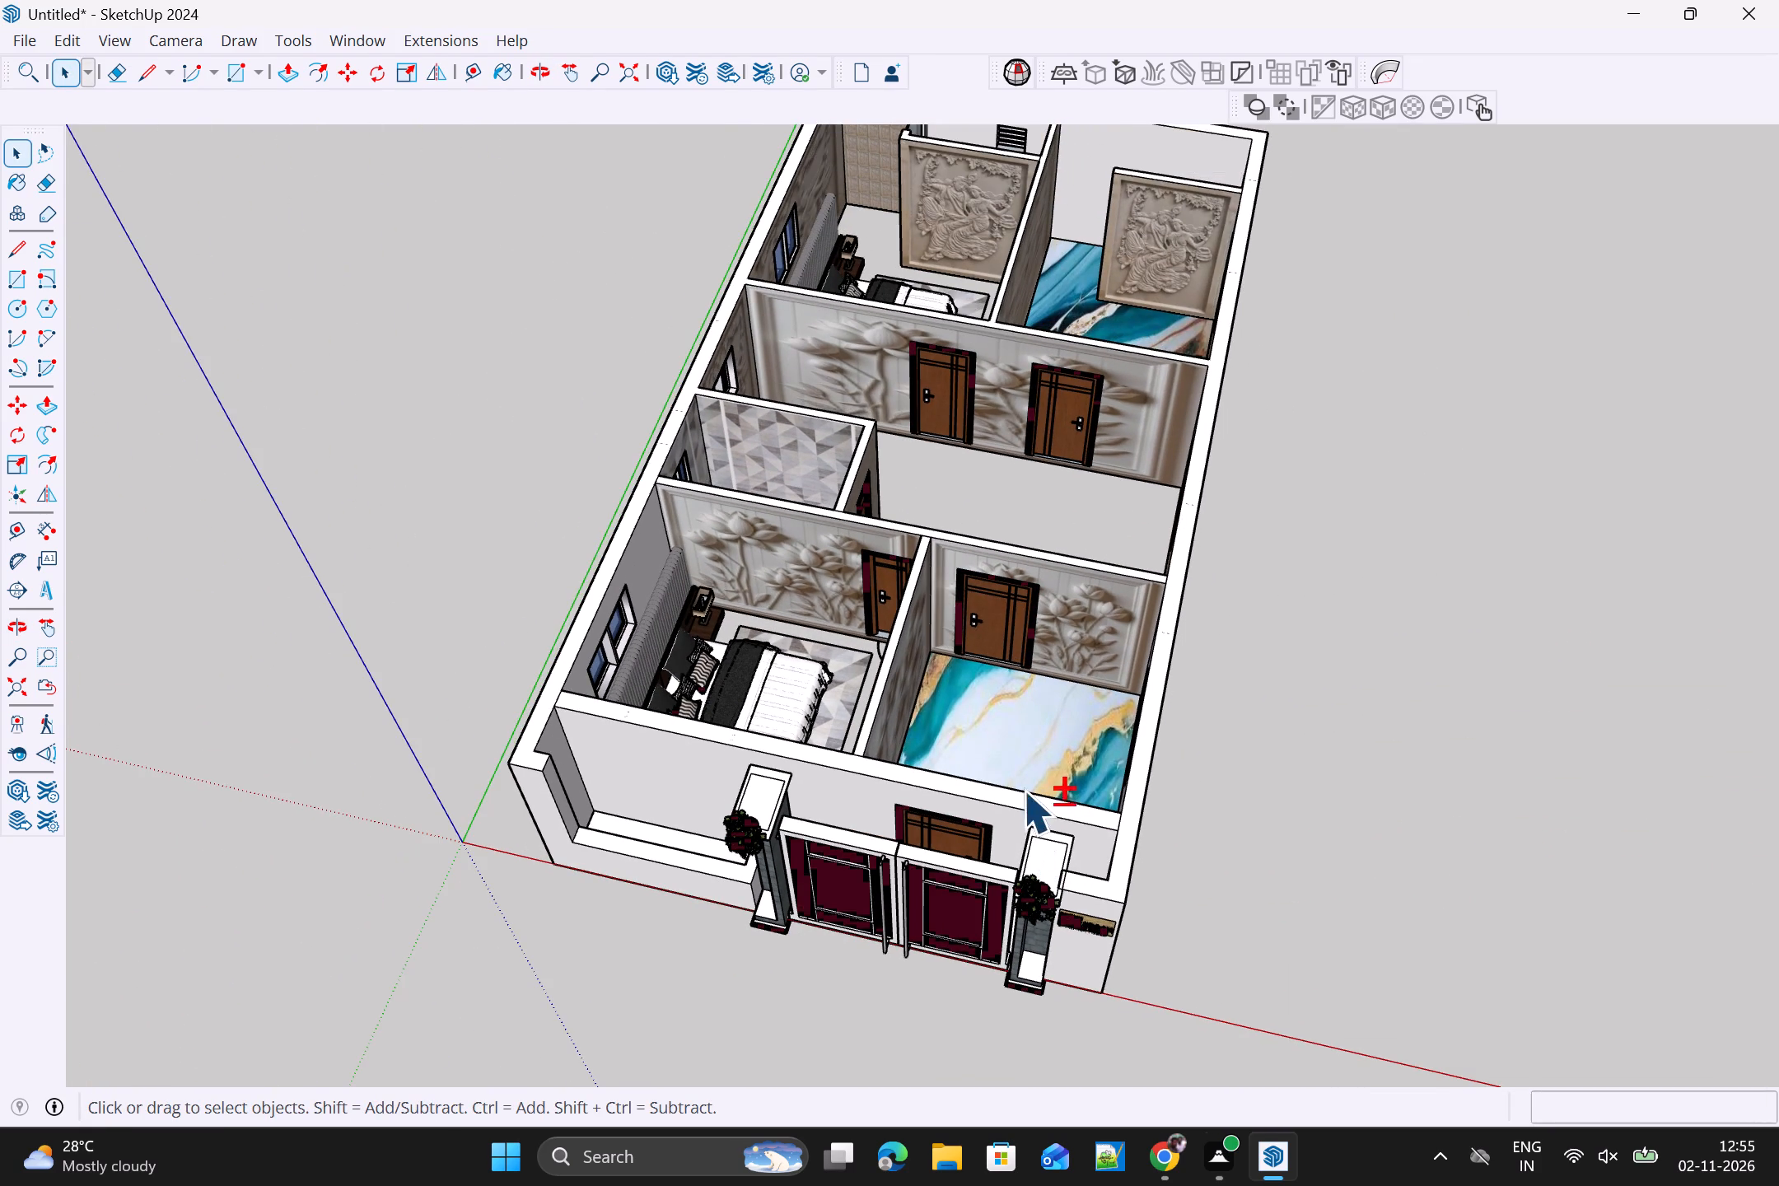
shift+middle_drag(997, 779, 880, 724)
scroll(904, 721, down, 2)
middle_drag(943, 745, 954, 865)
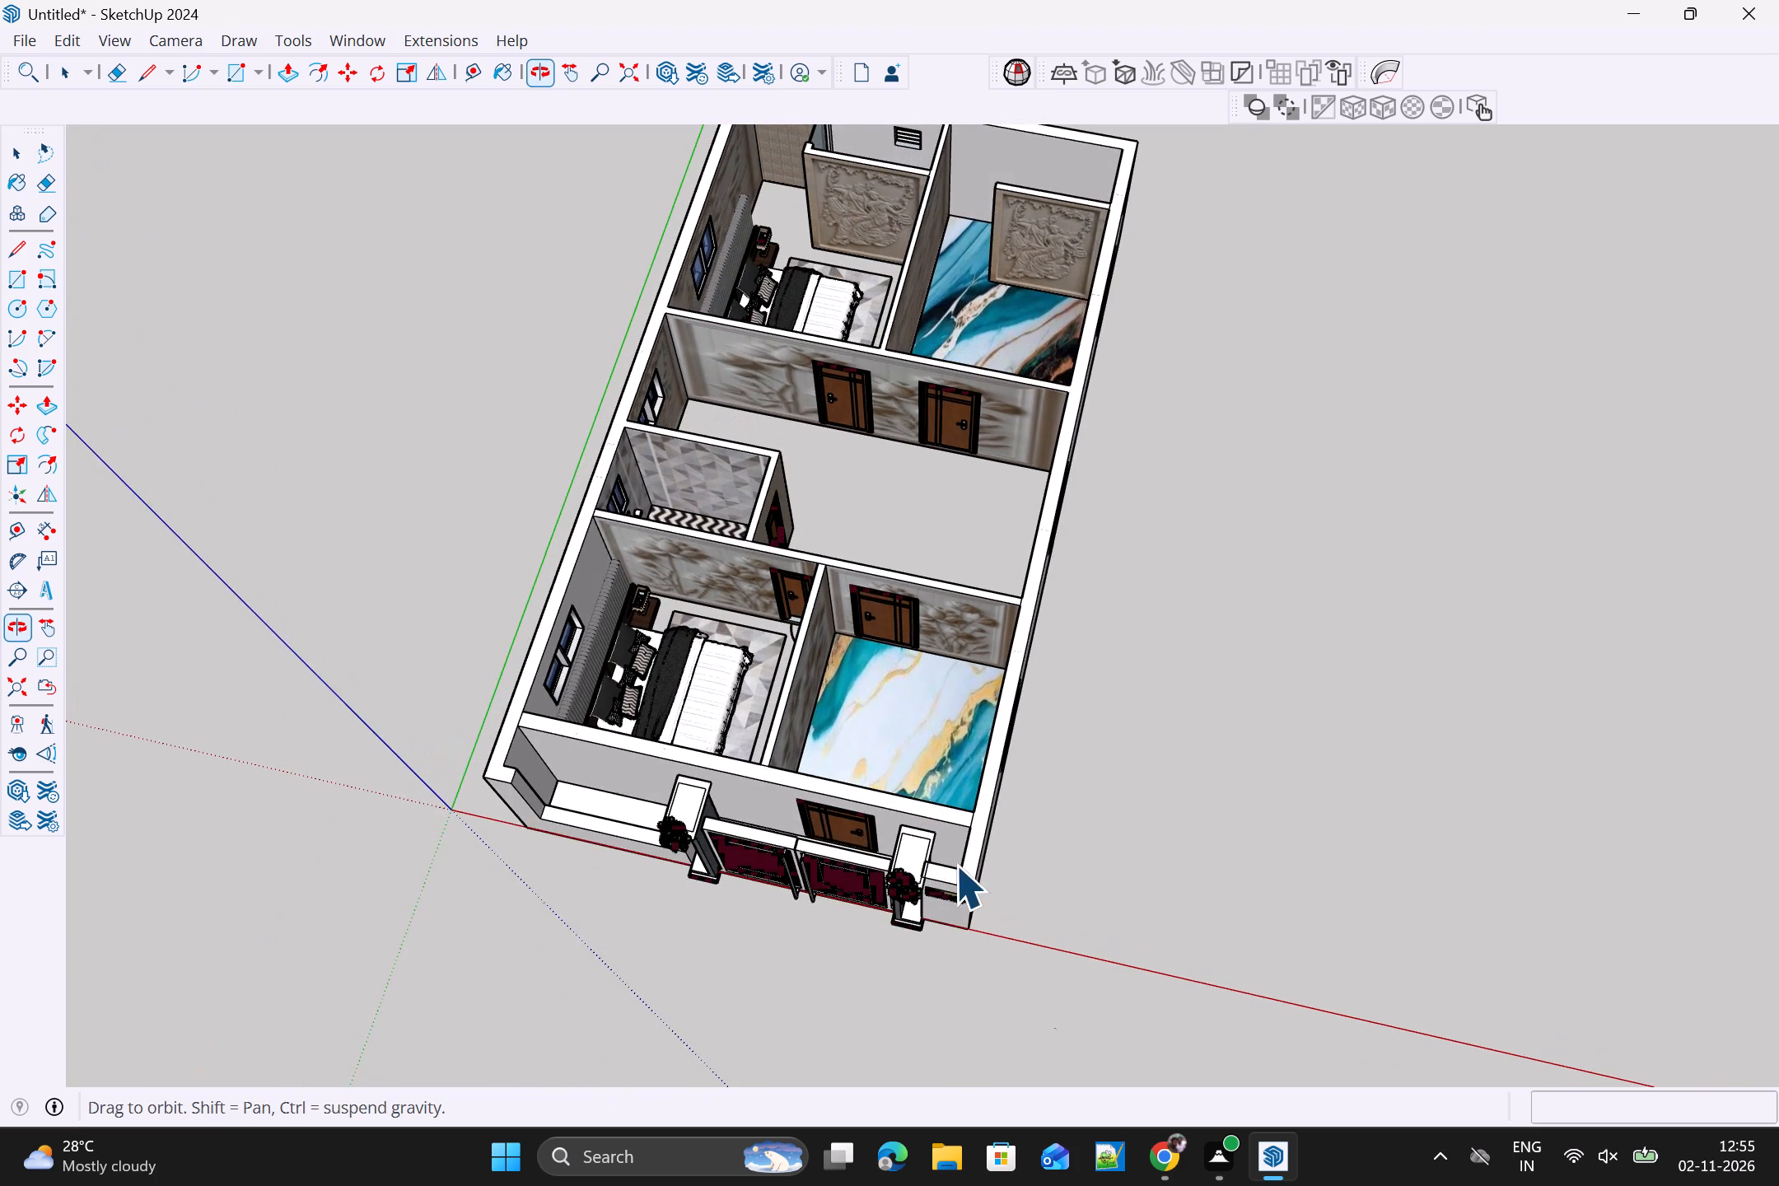
scroll(954, 851, down, 2)
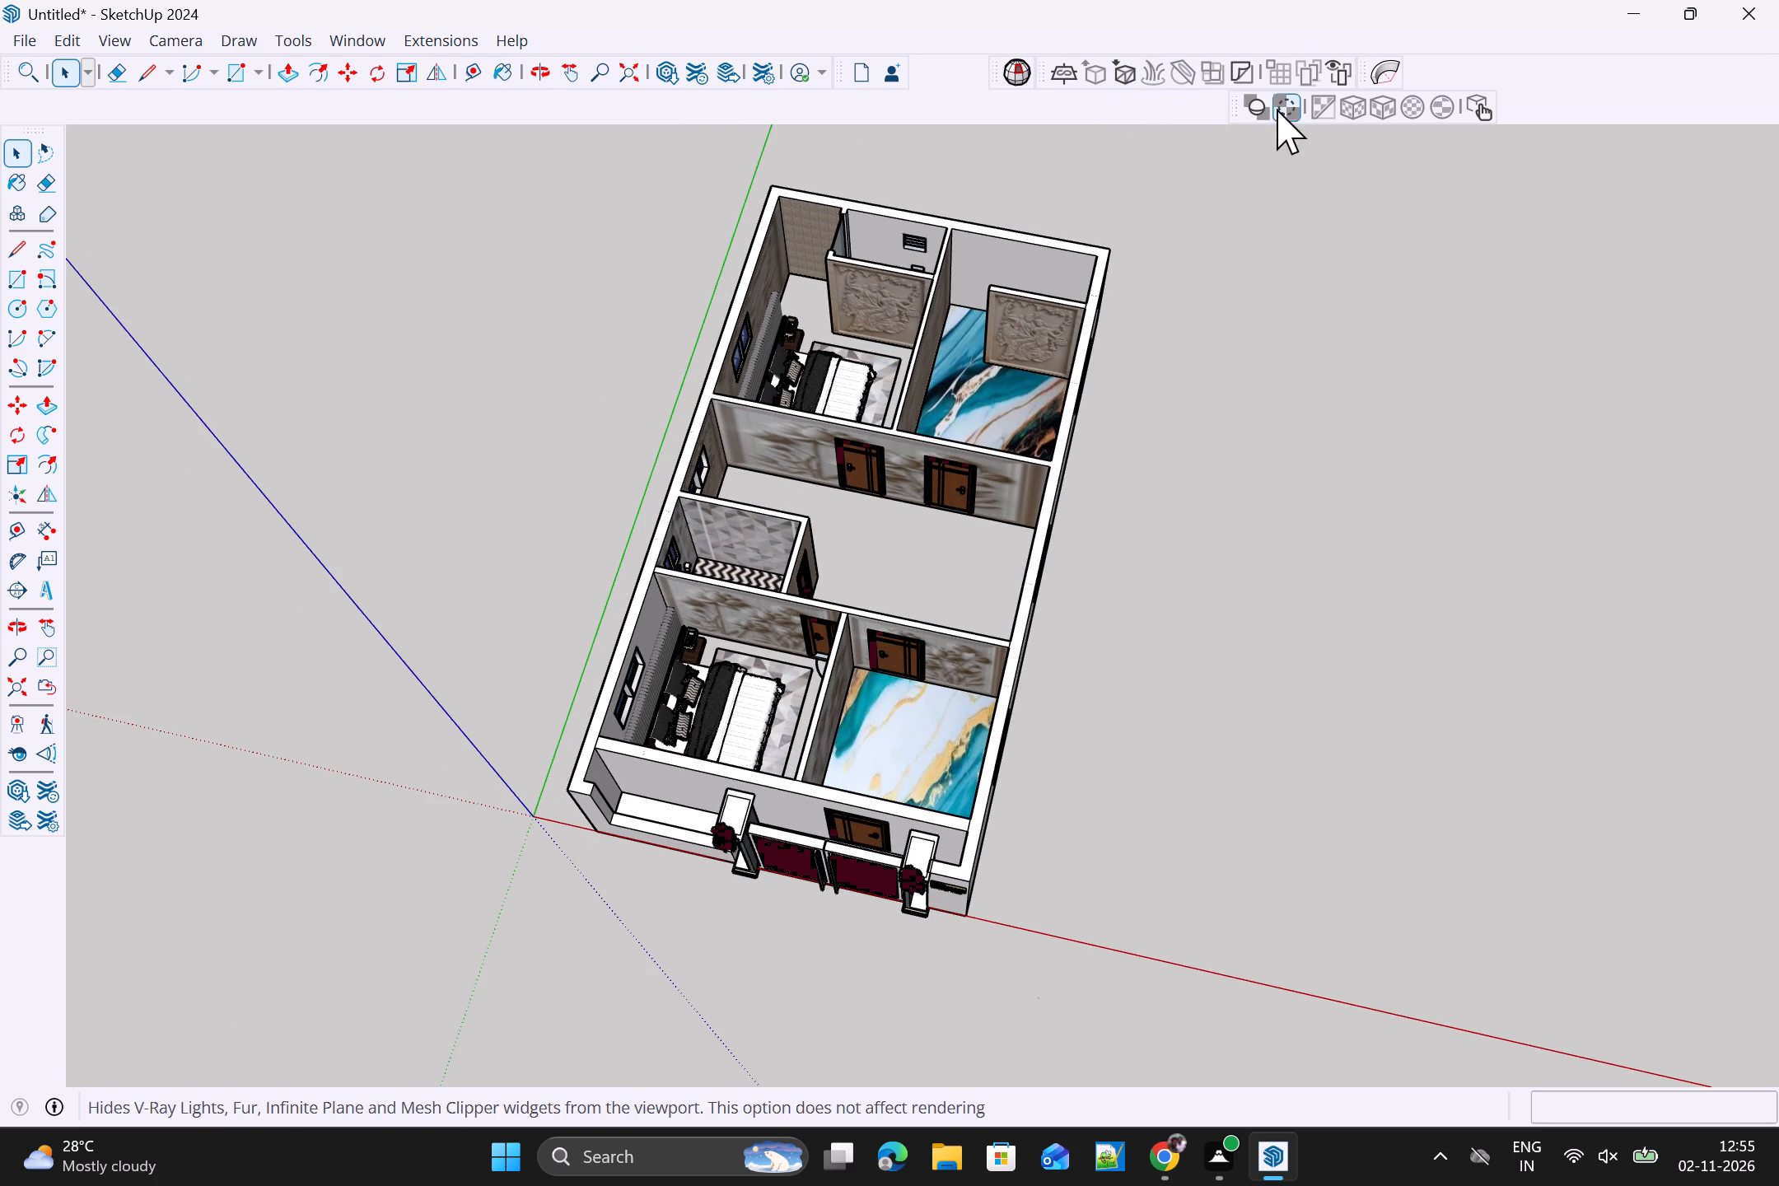
Show the V-Ray Lights and V-Ray for SketchUp toolbars and dock both above the model in one row.
right_click(1501, 65)
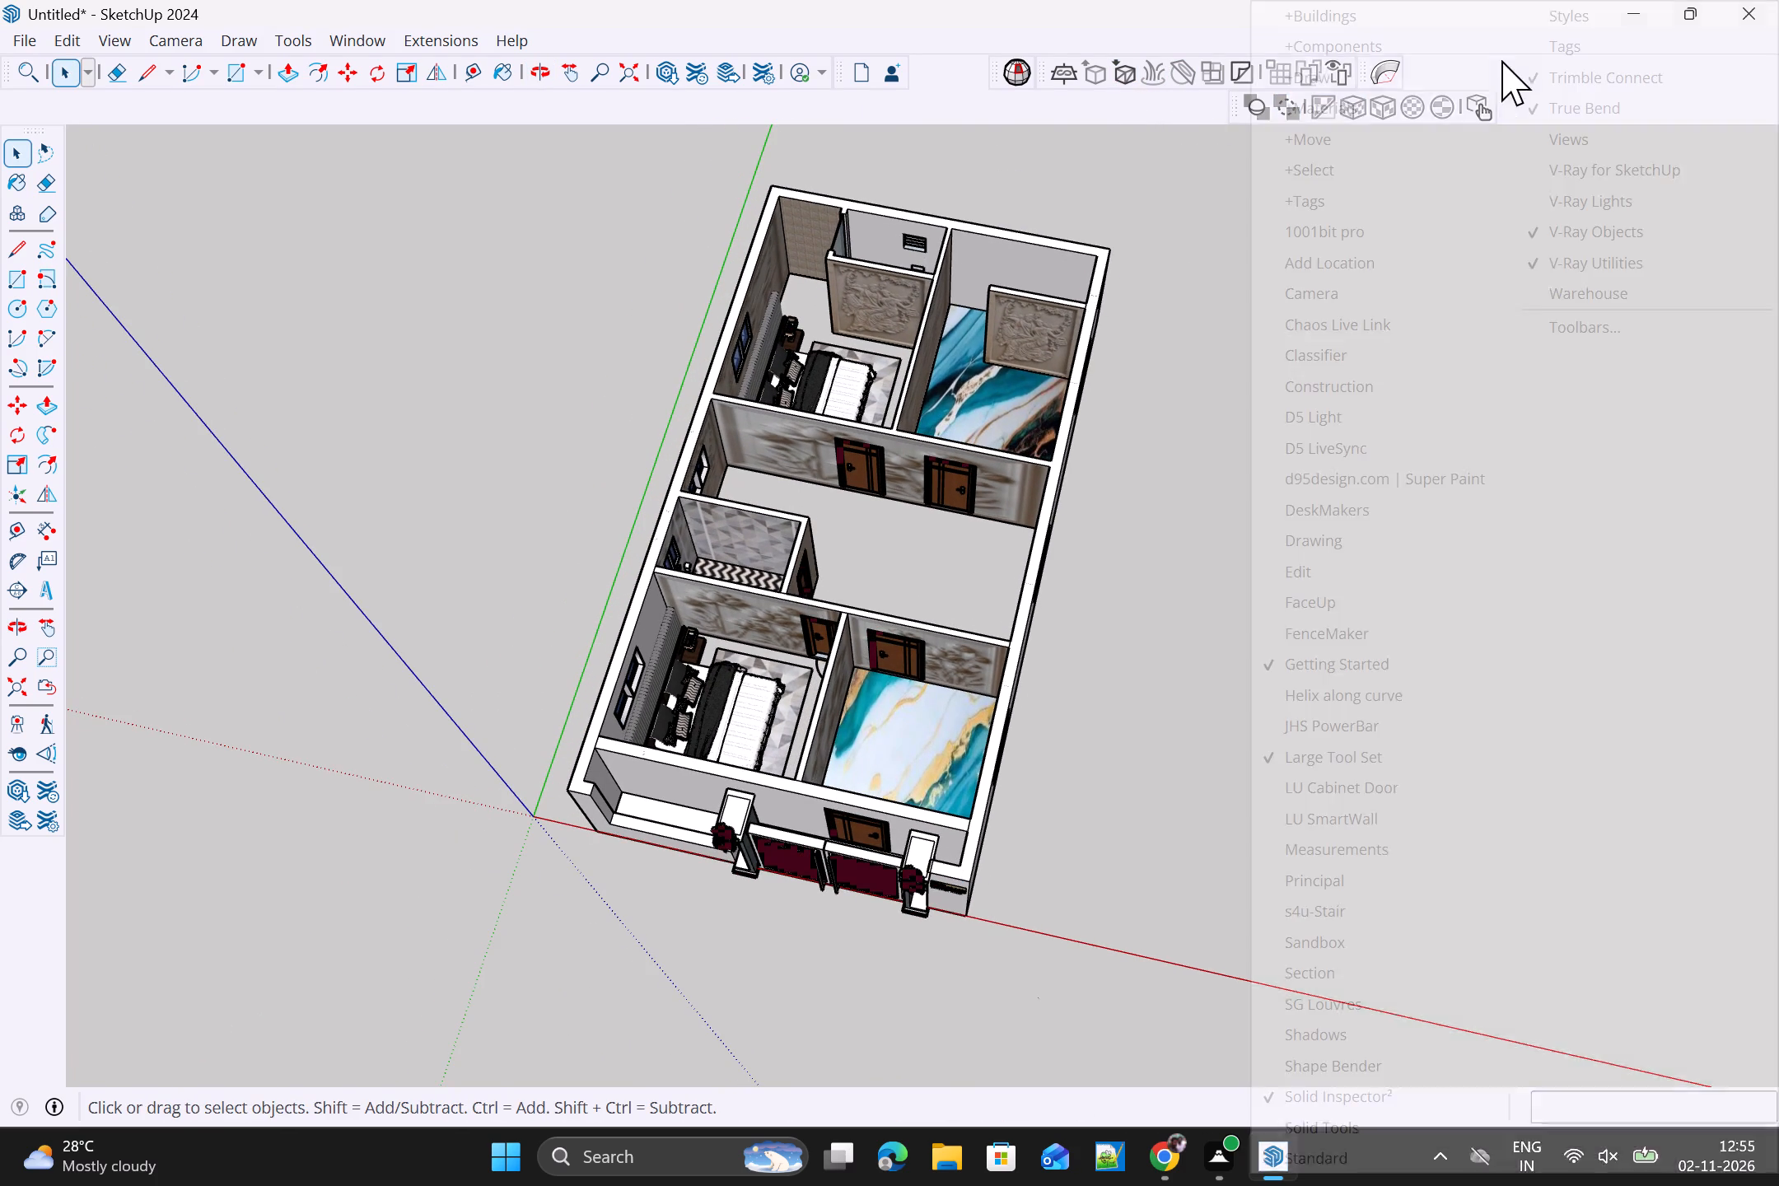
click(1522, 195)
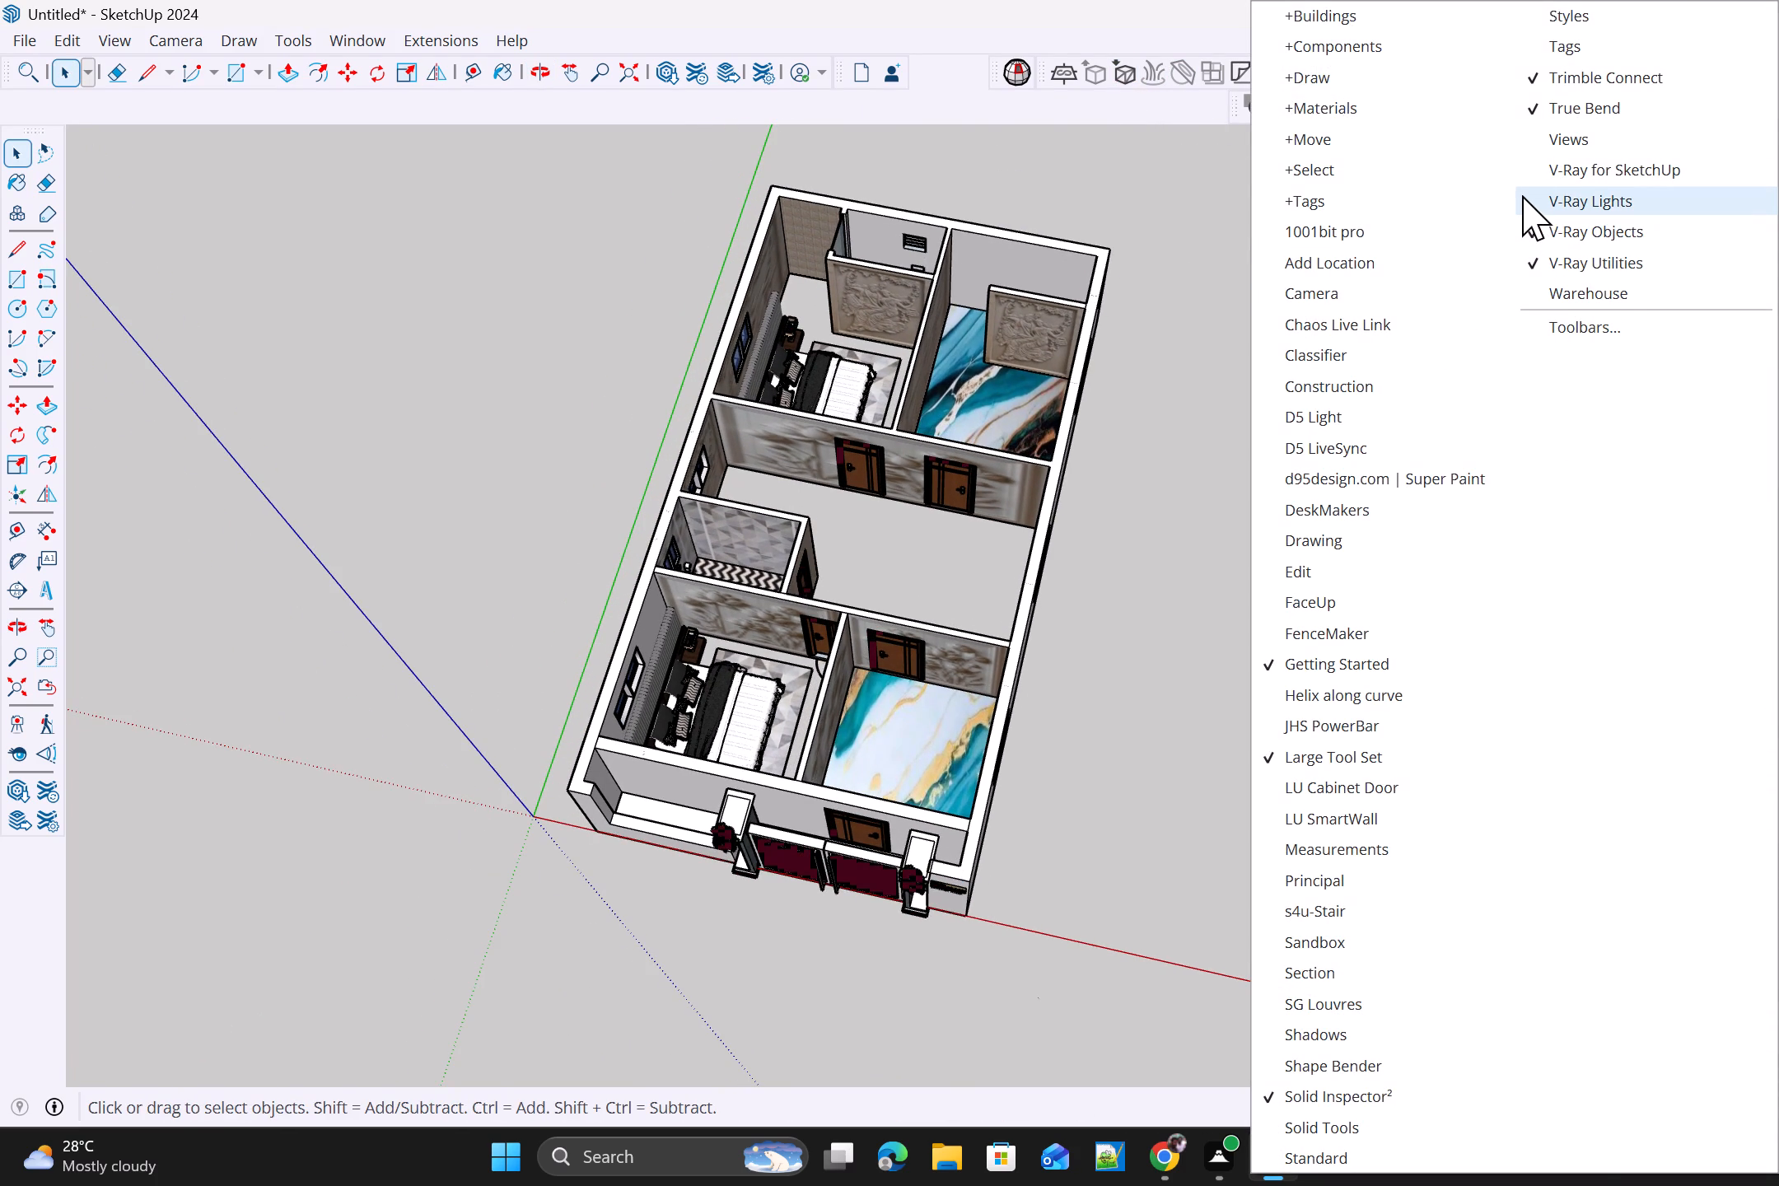
right_click(1460, 66)
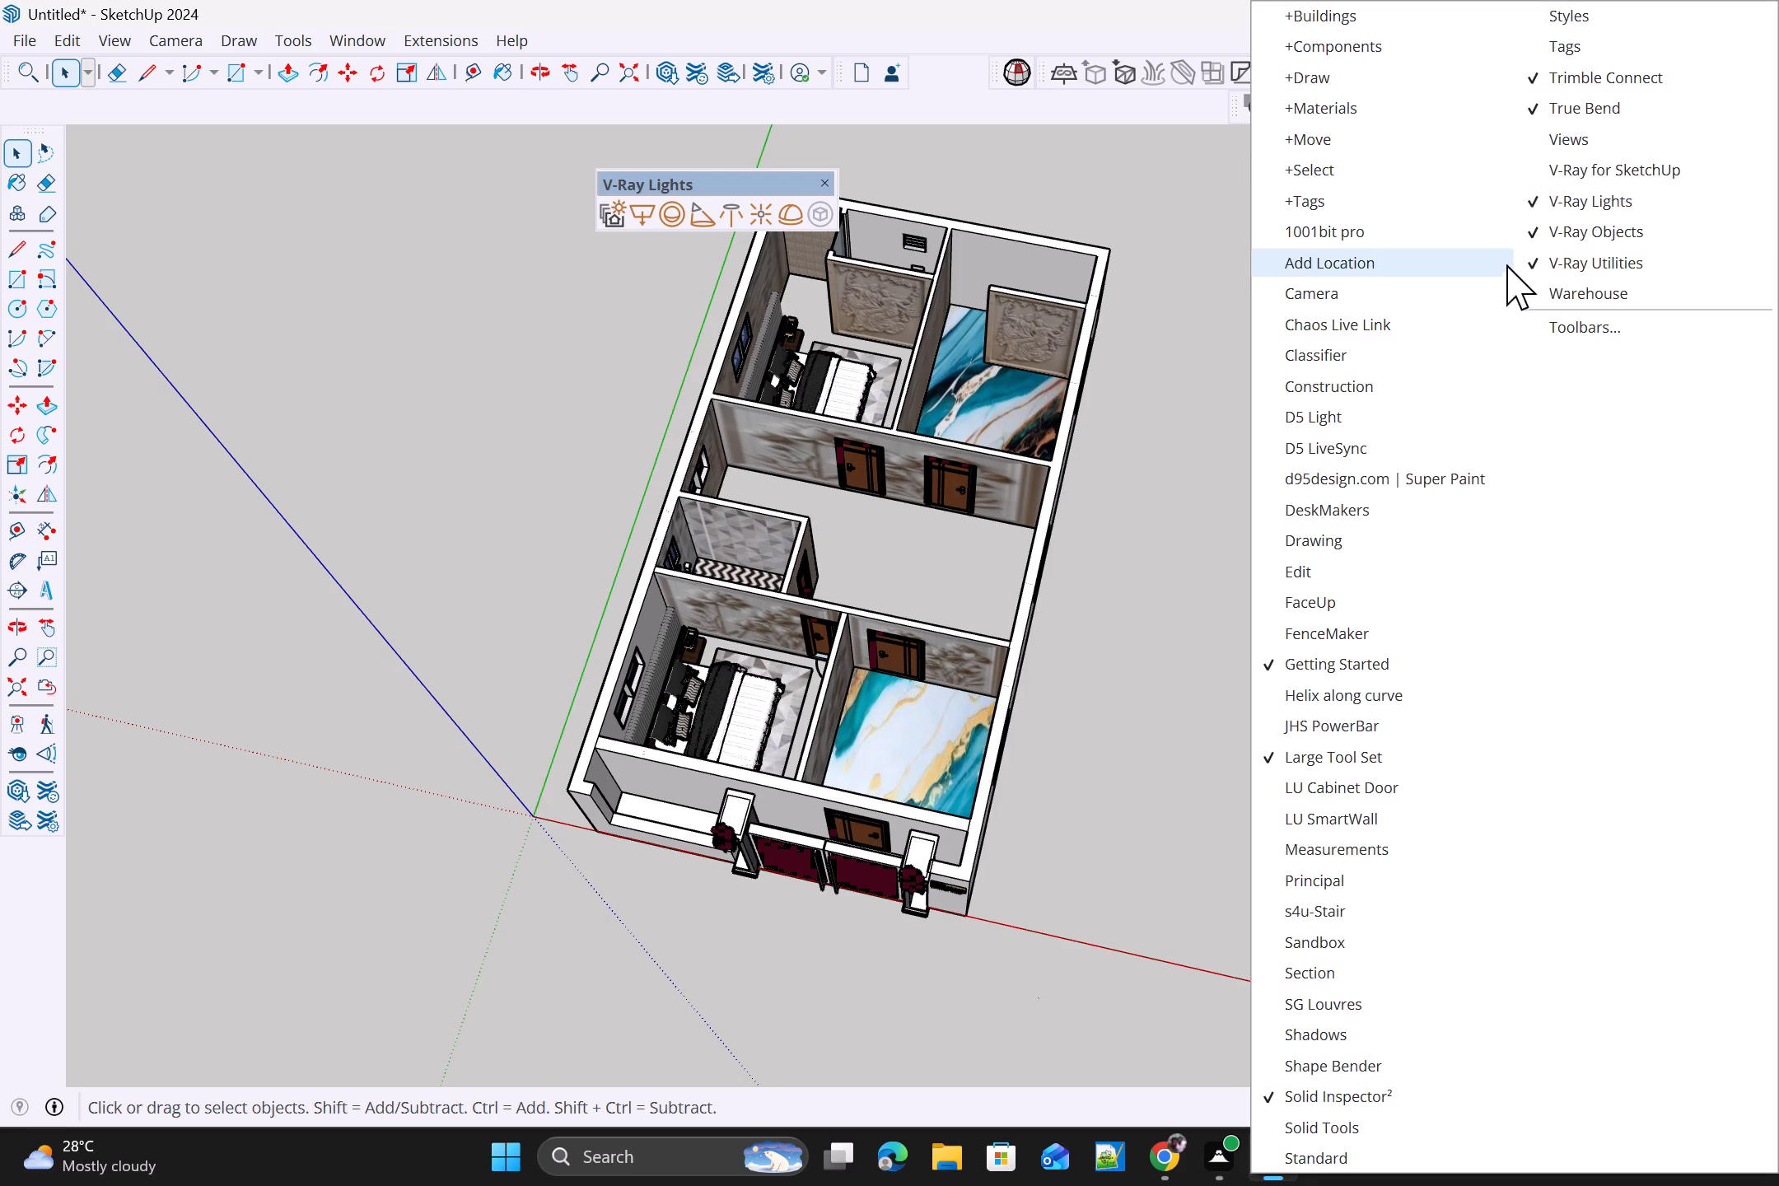
click(1523, 170)
drag(737, 198, 997, 116)
drag(765, 255, 584, 108)
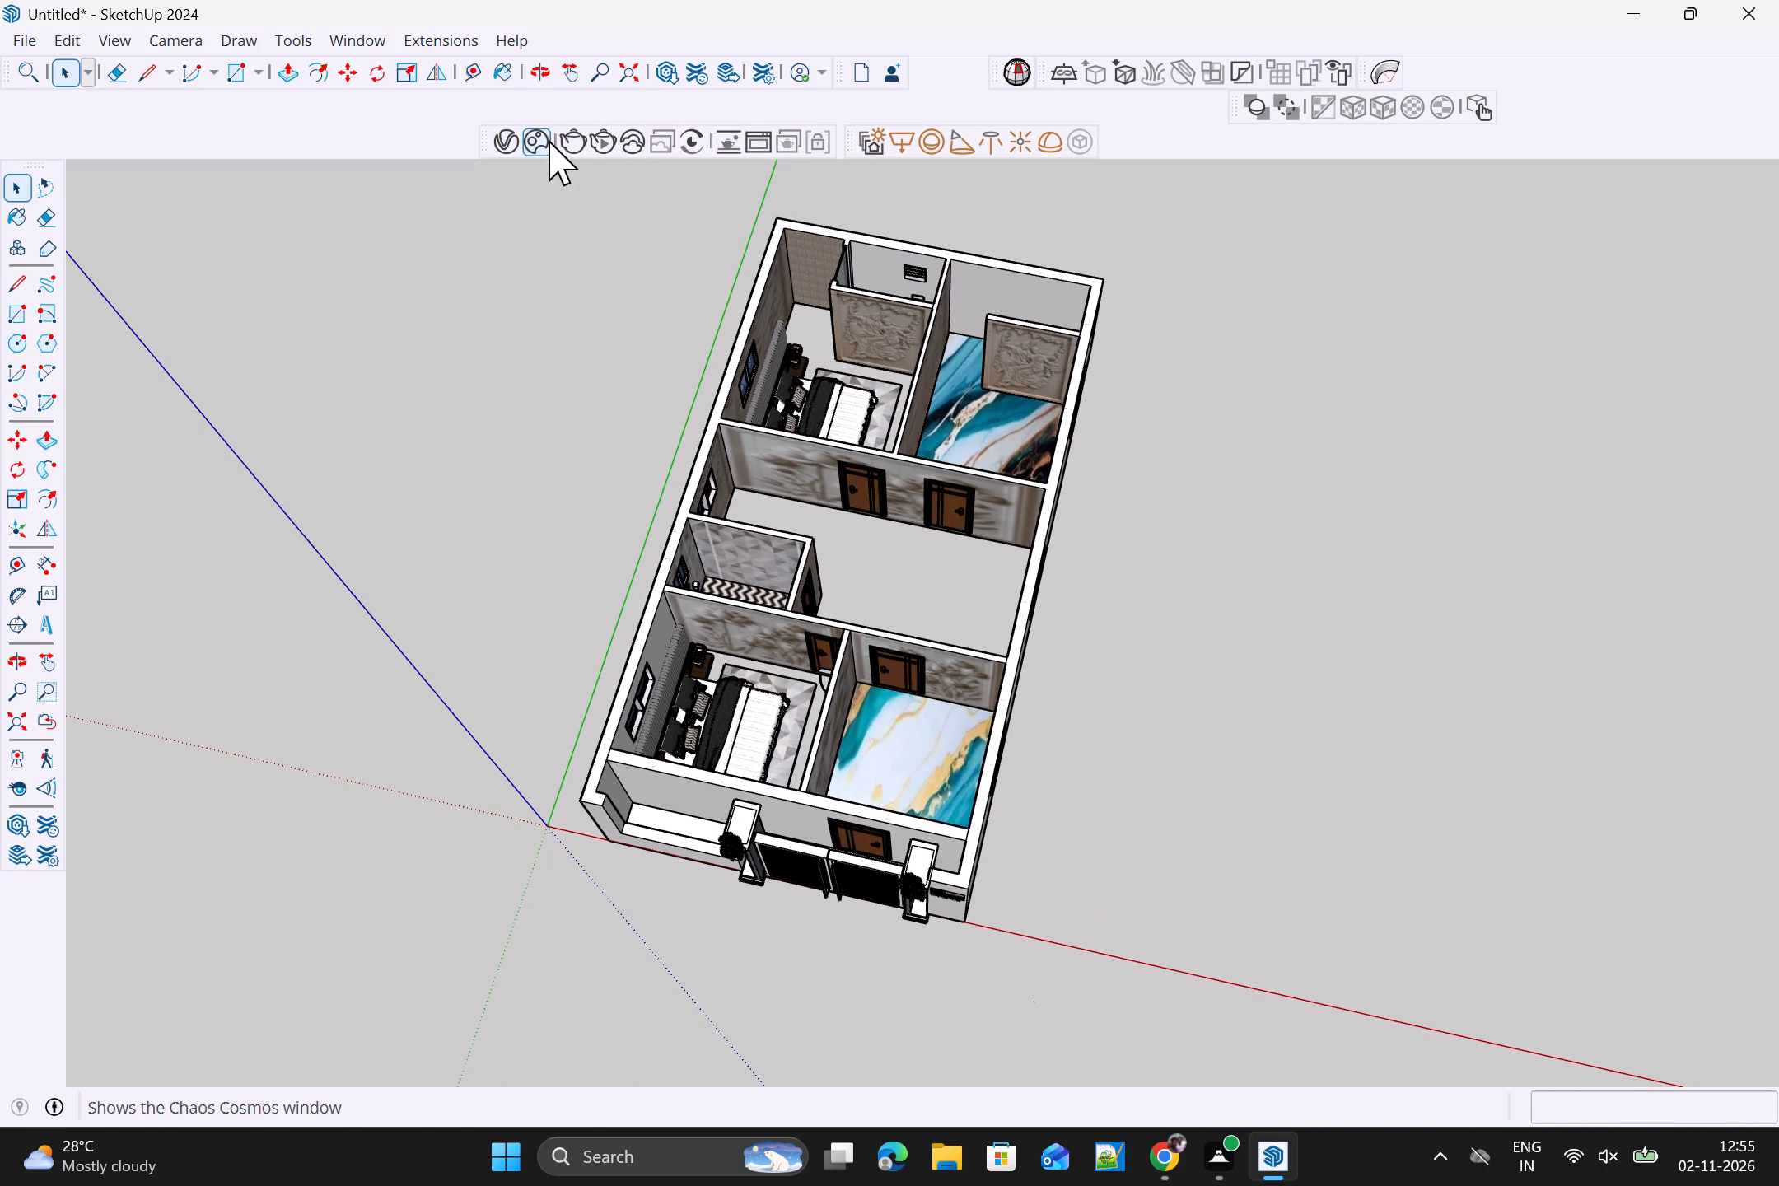
Start a V-Ray interactive render of the whole house from above and move the Frame Buffer window higher over the model.
click(605, 144)
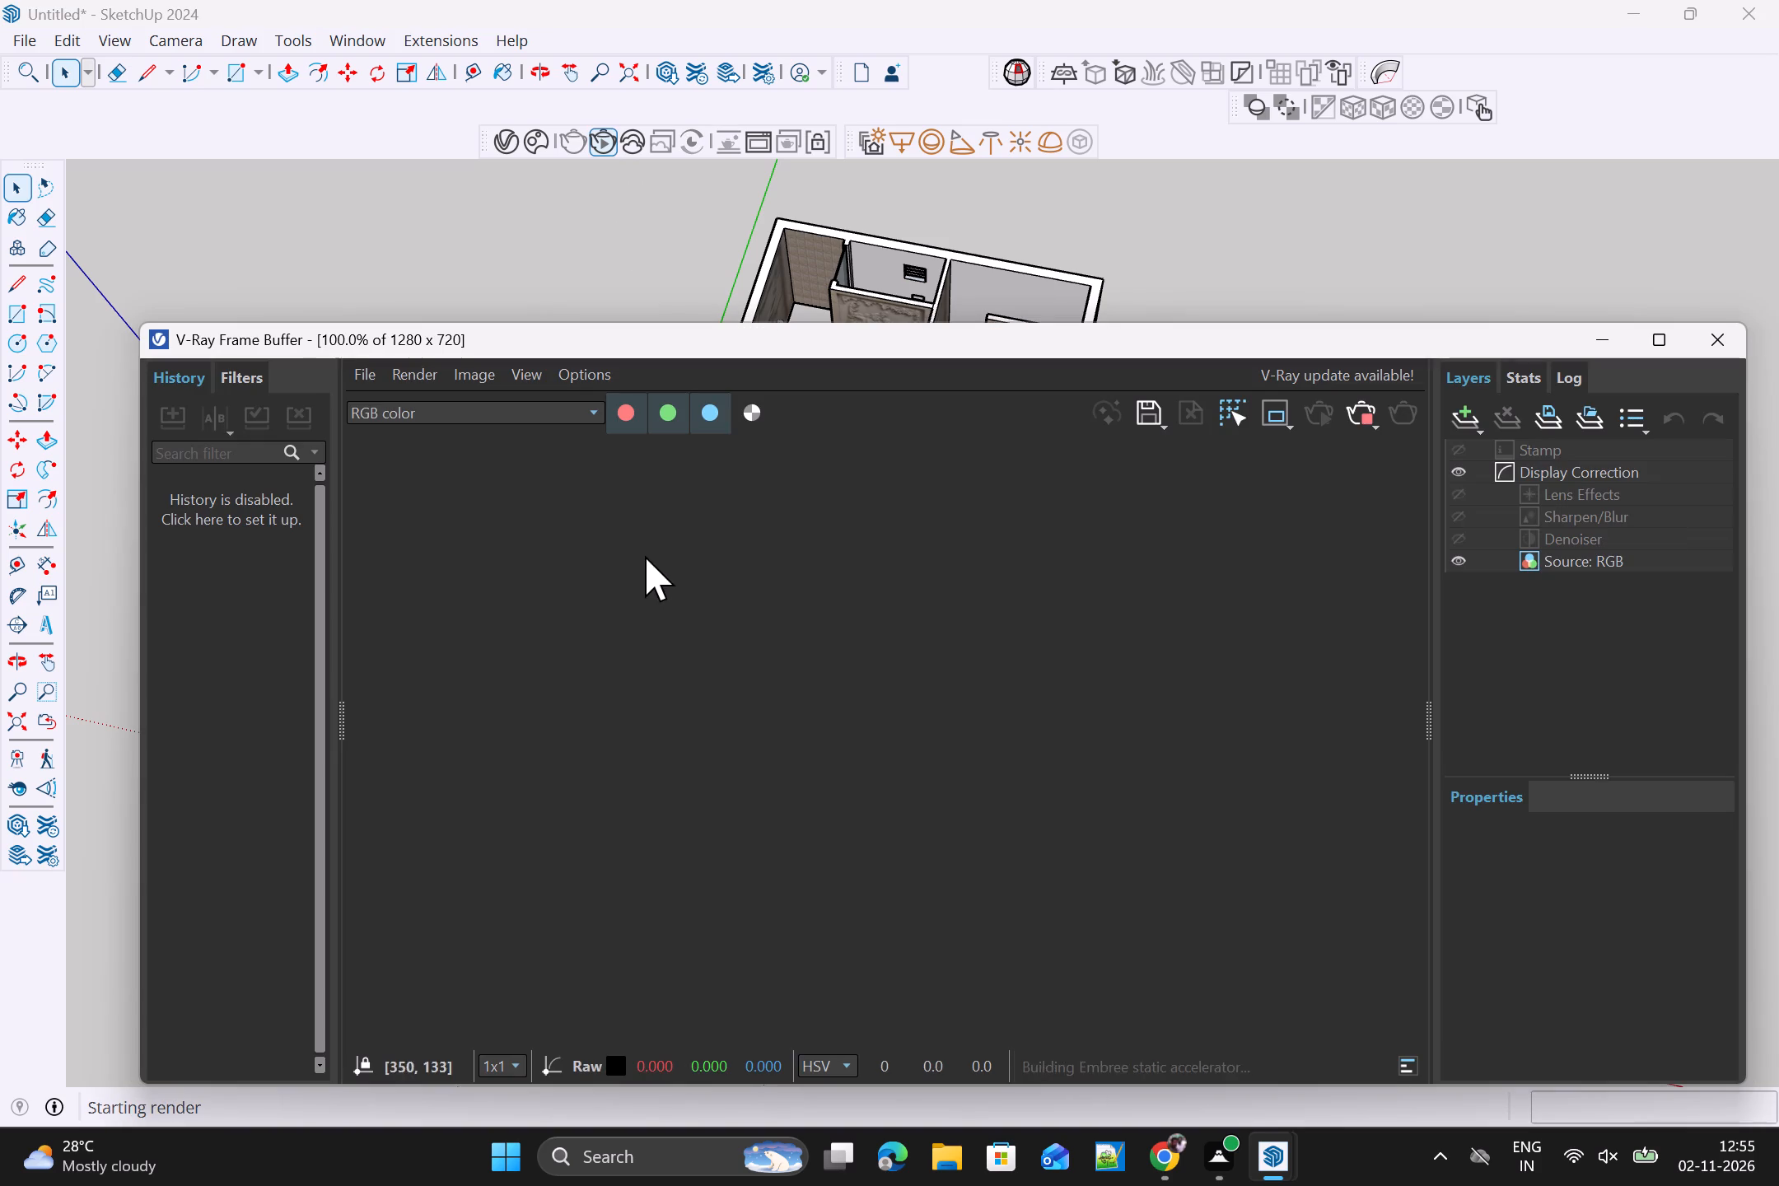
drag(1119, 339, 1087, 225)
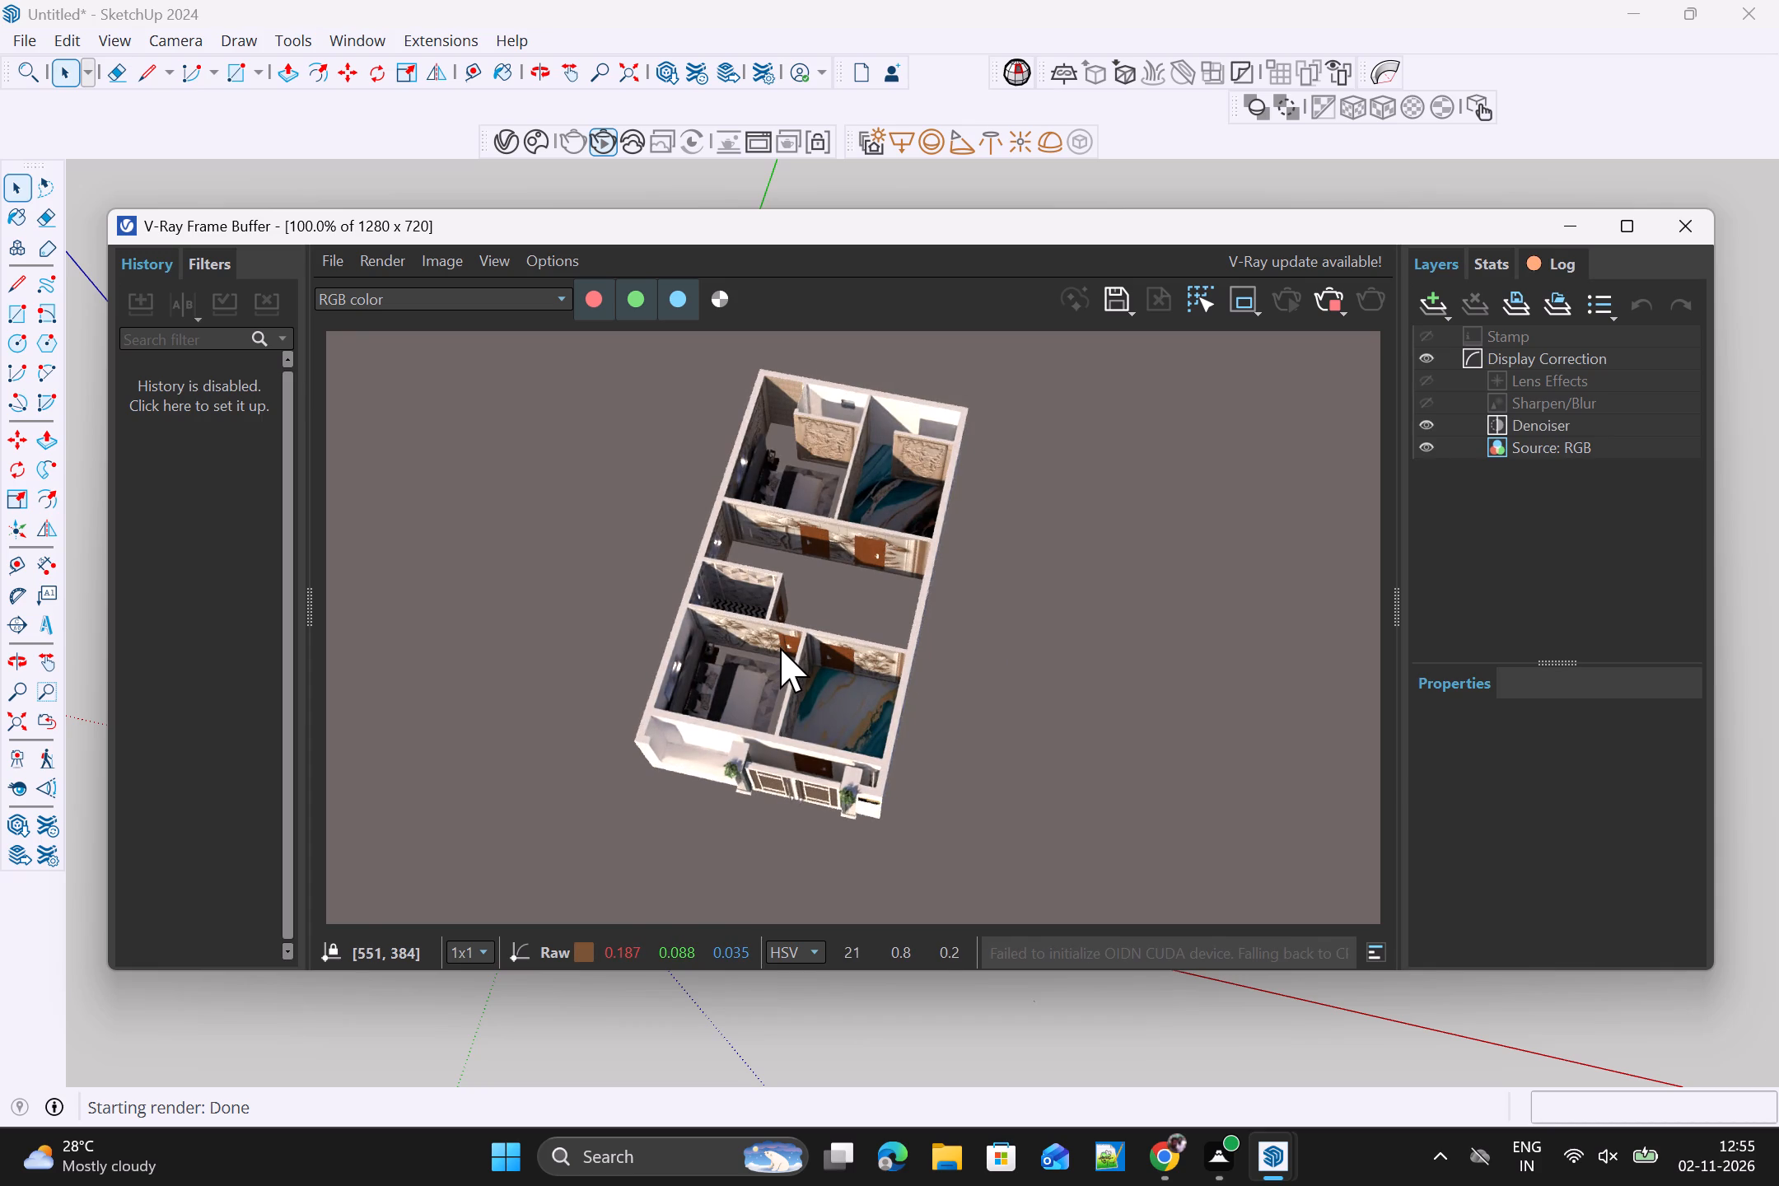
Save the rendered house image as a JPEG named 2BHK HOUSE in the Downloads folder and close the Frame Buffer.
scroll(780, 647, up, 1)
scroll(780, 647, down, 1)
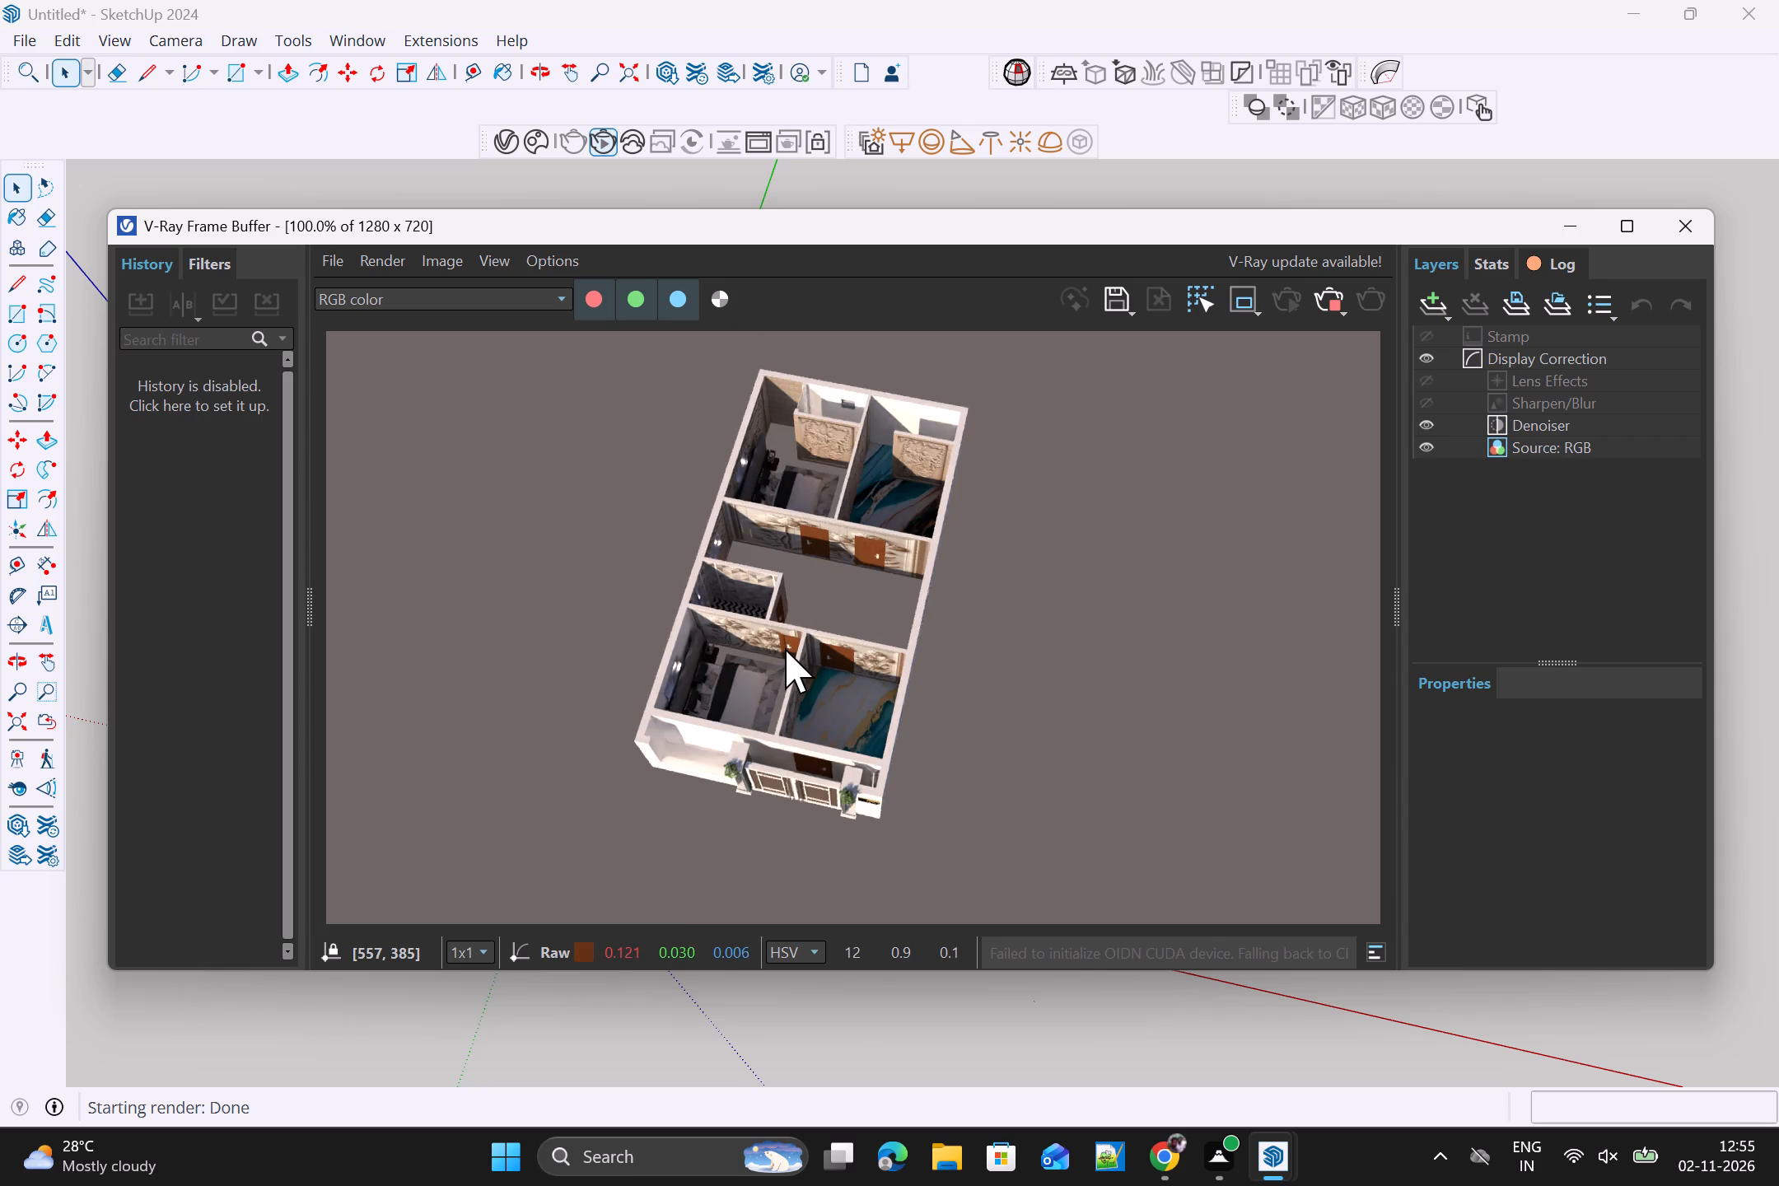
click(1125, 311)
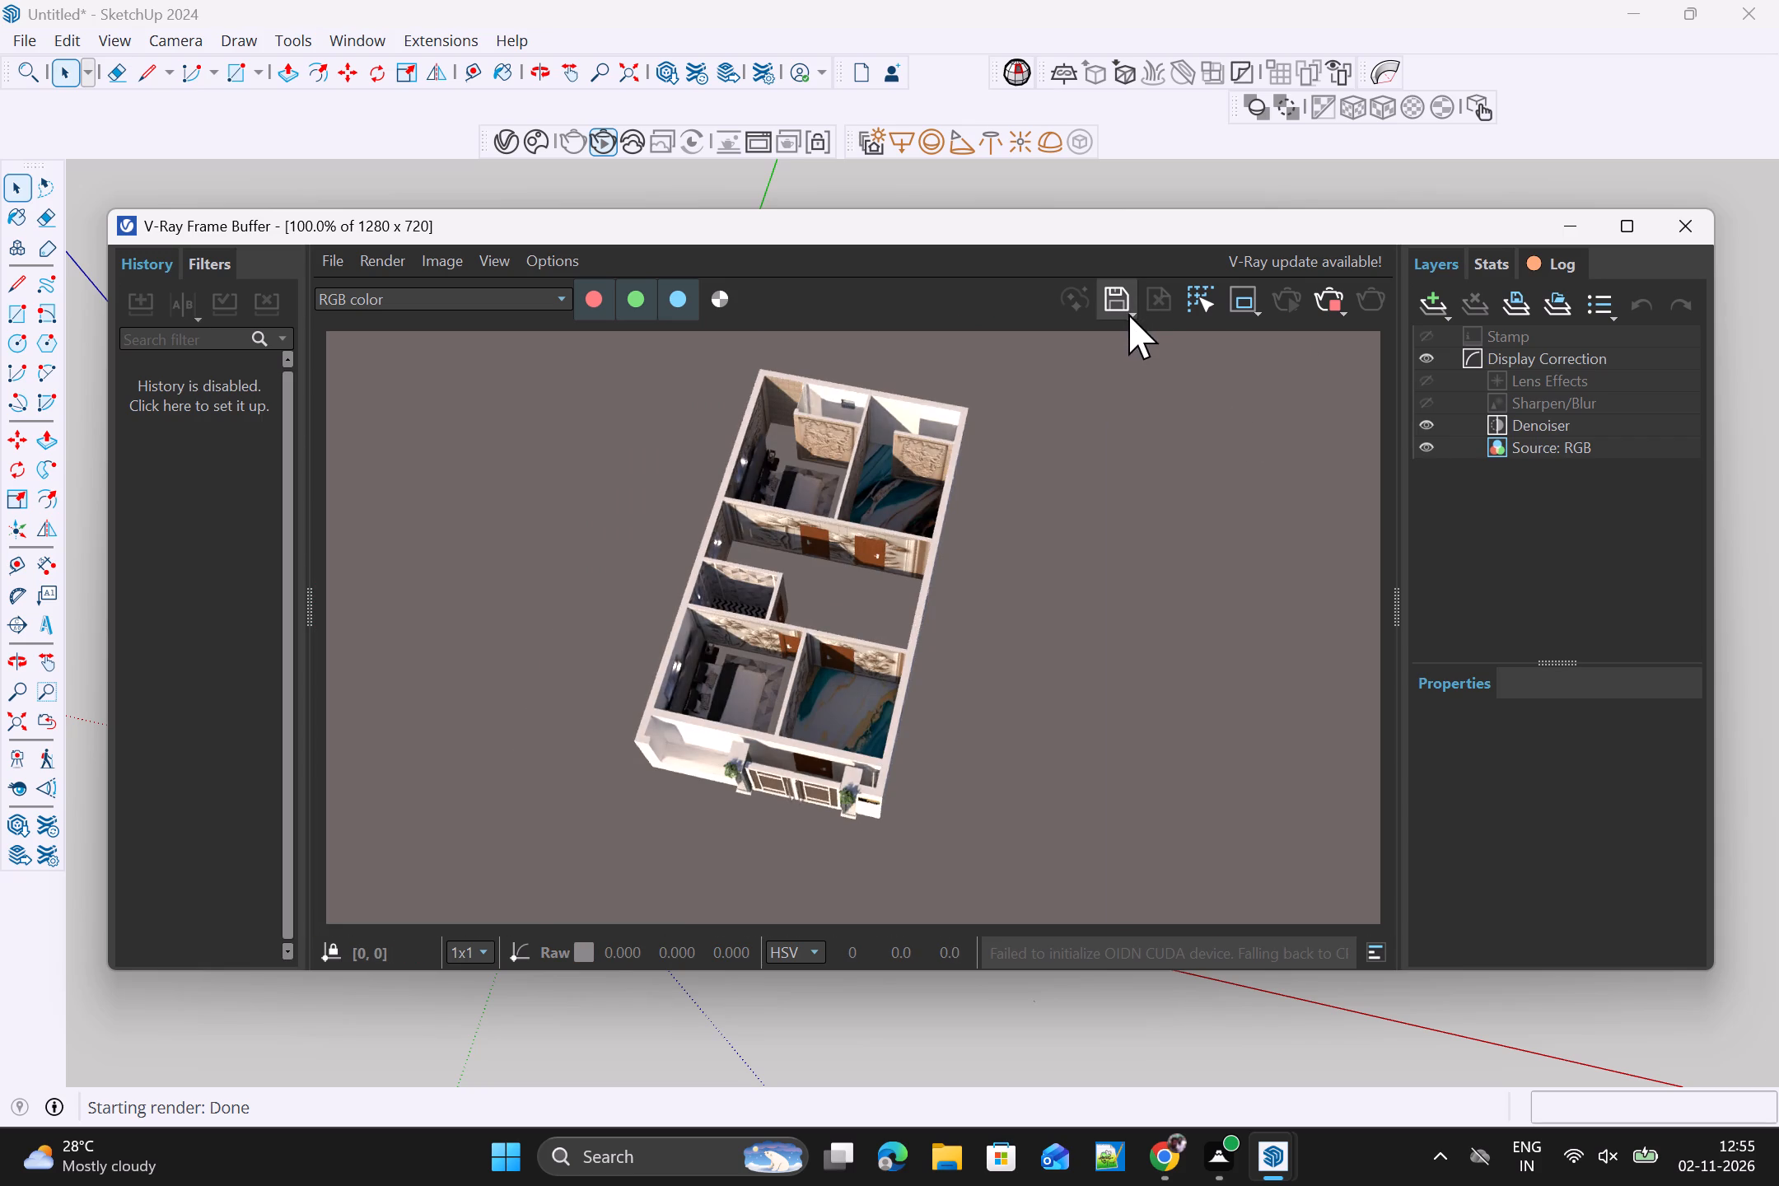
scroll(217, 418, up, 2)
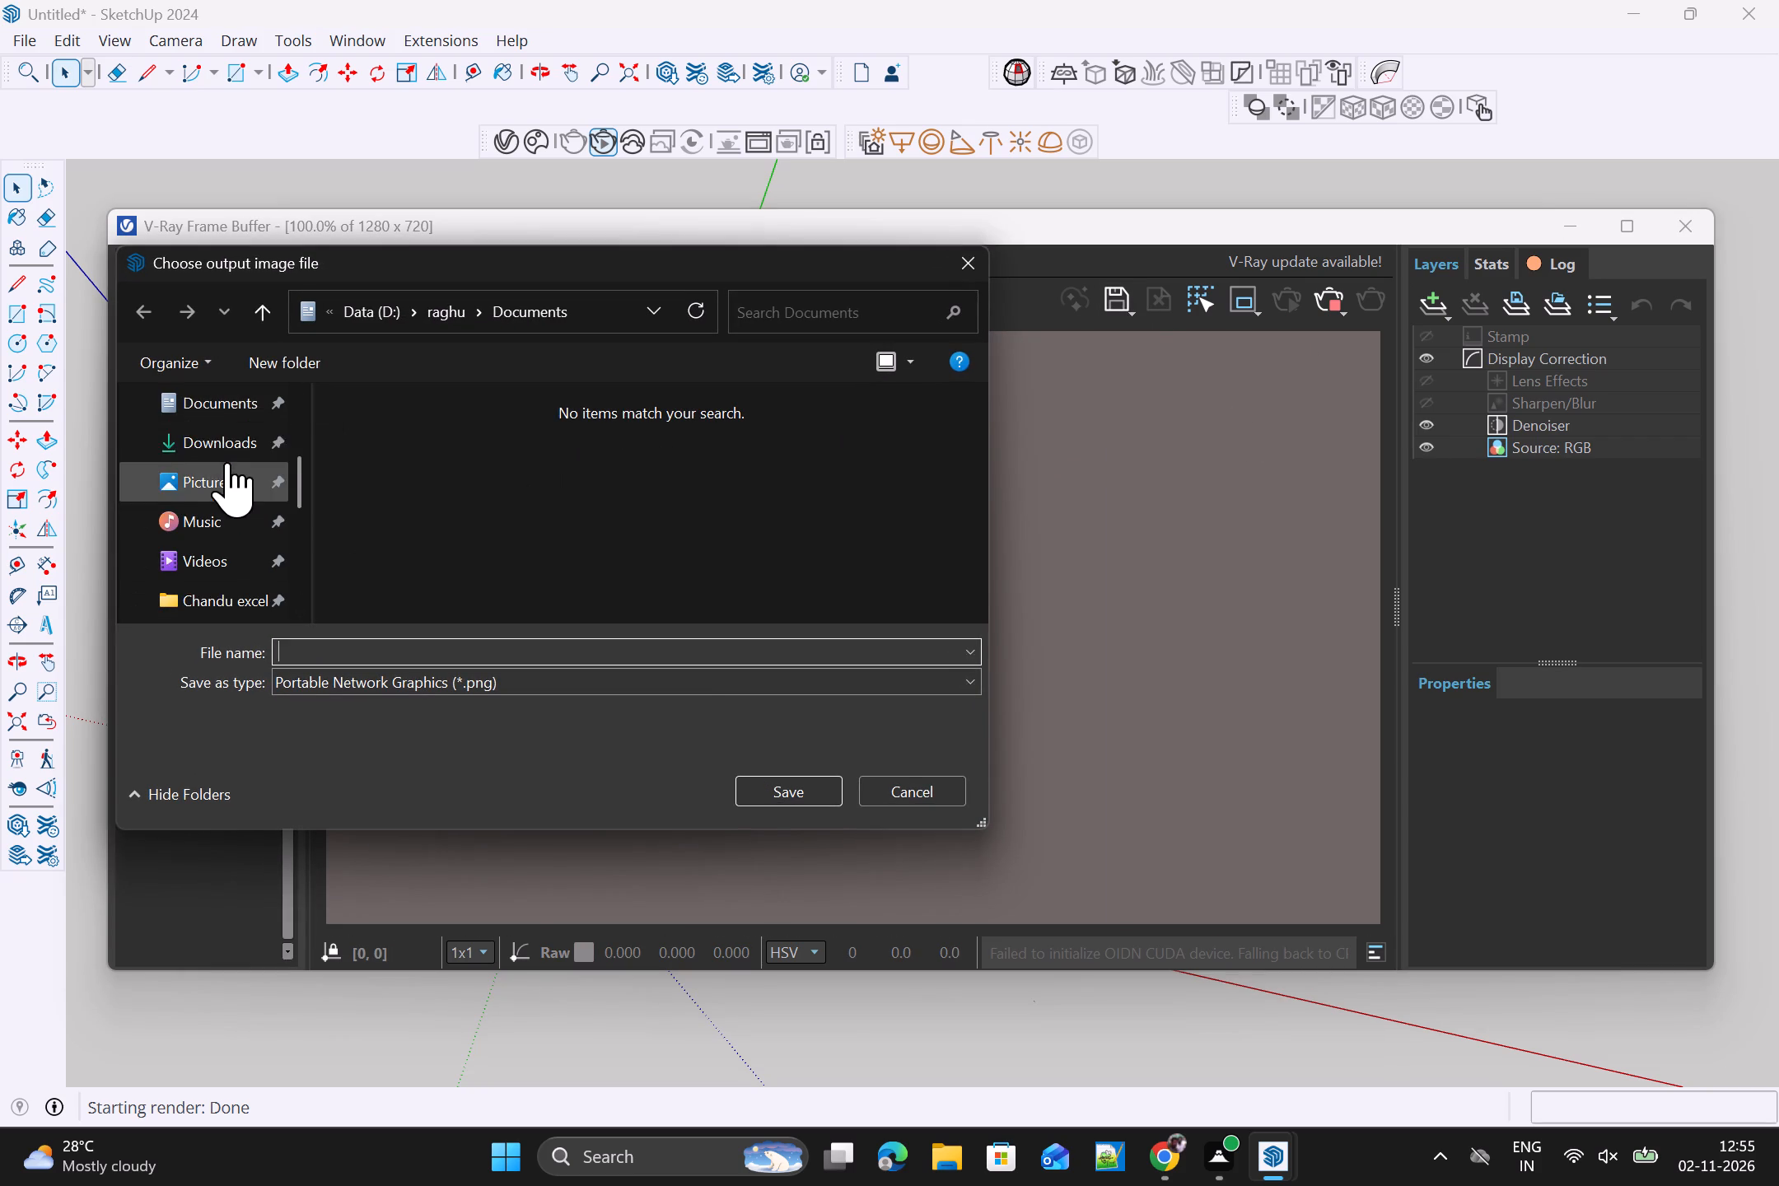
click(533, 681)
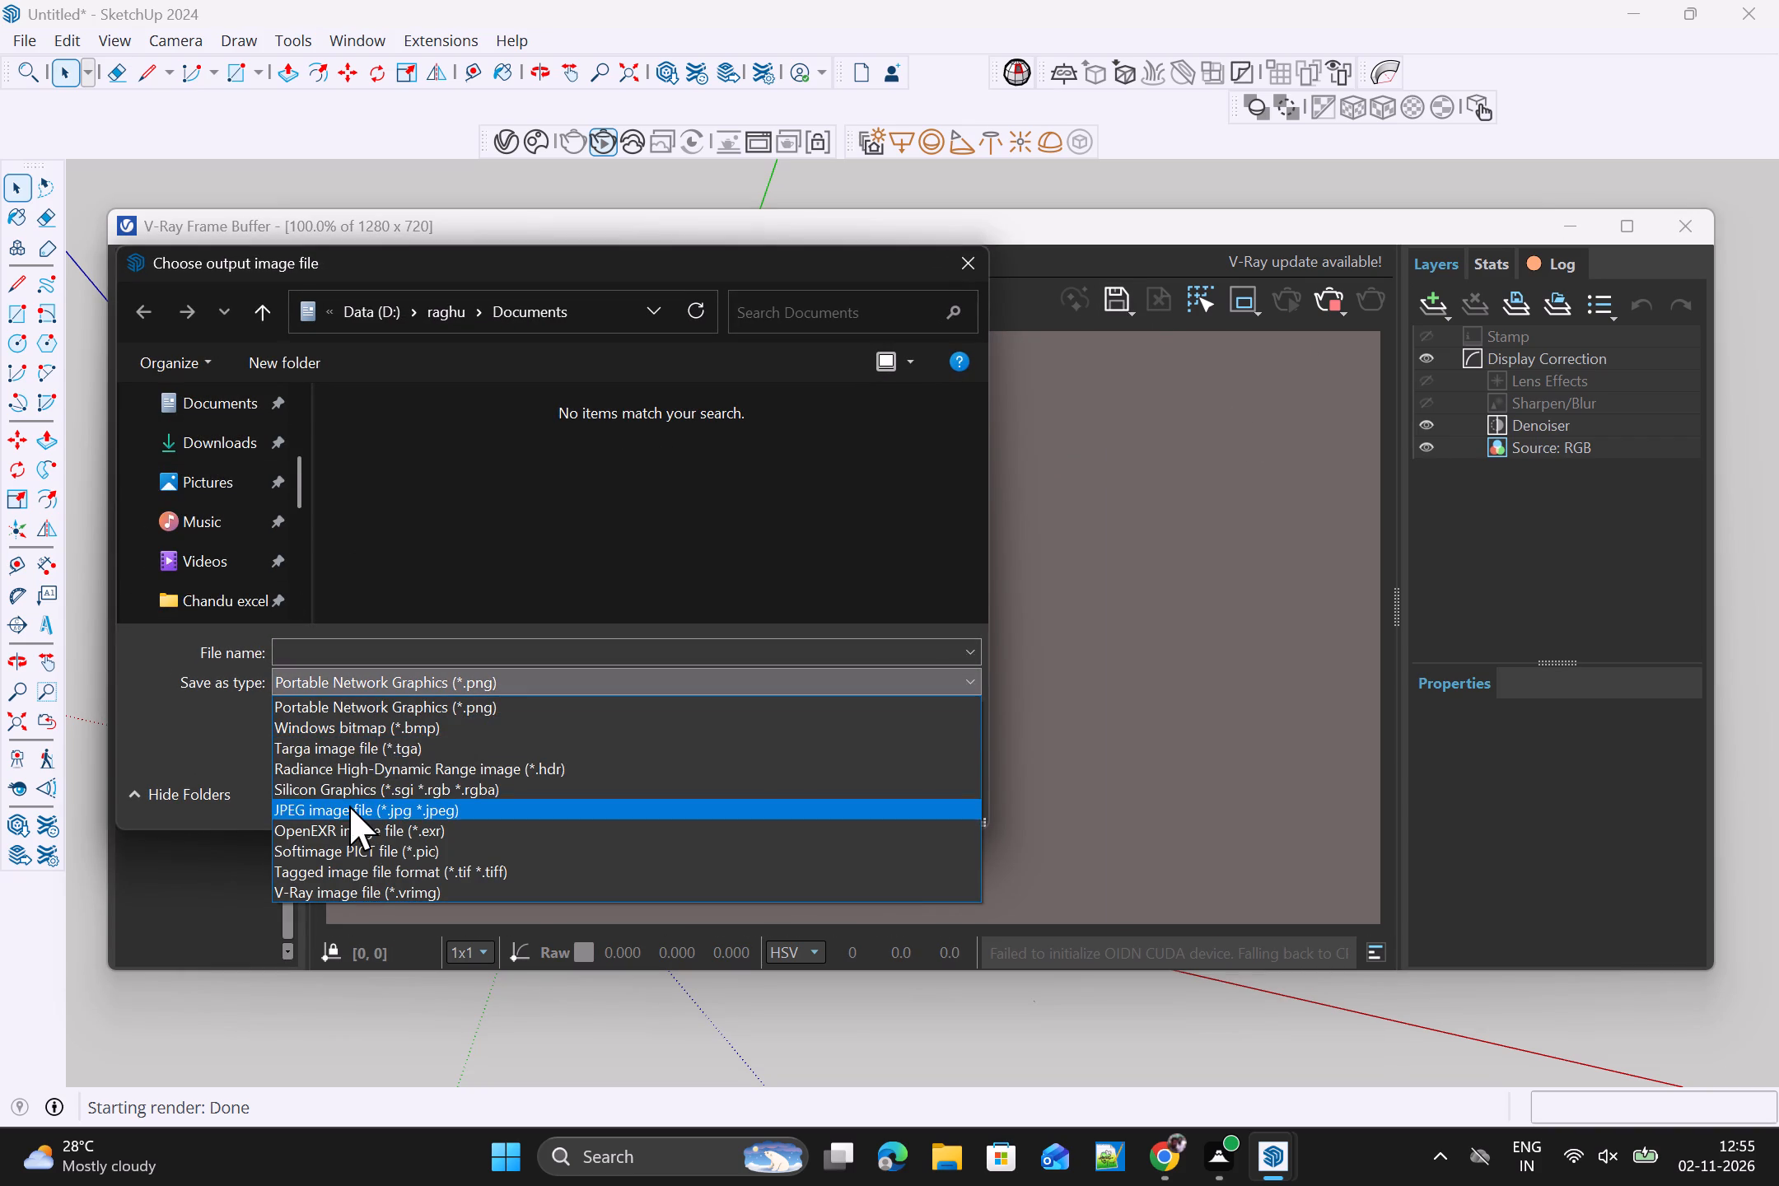
click(349, 805)
scroll(247, 448, up, 2)
scroll(189, 601, down, 1)
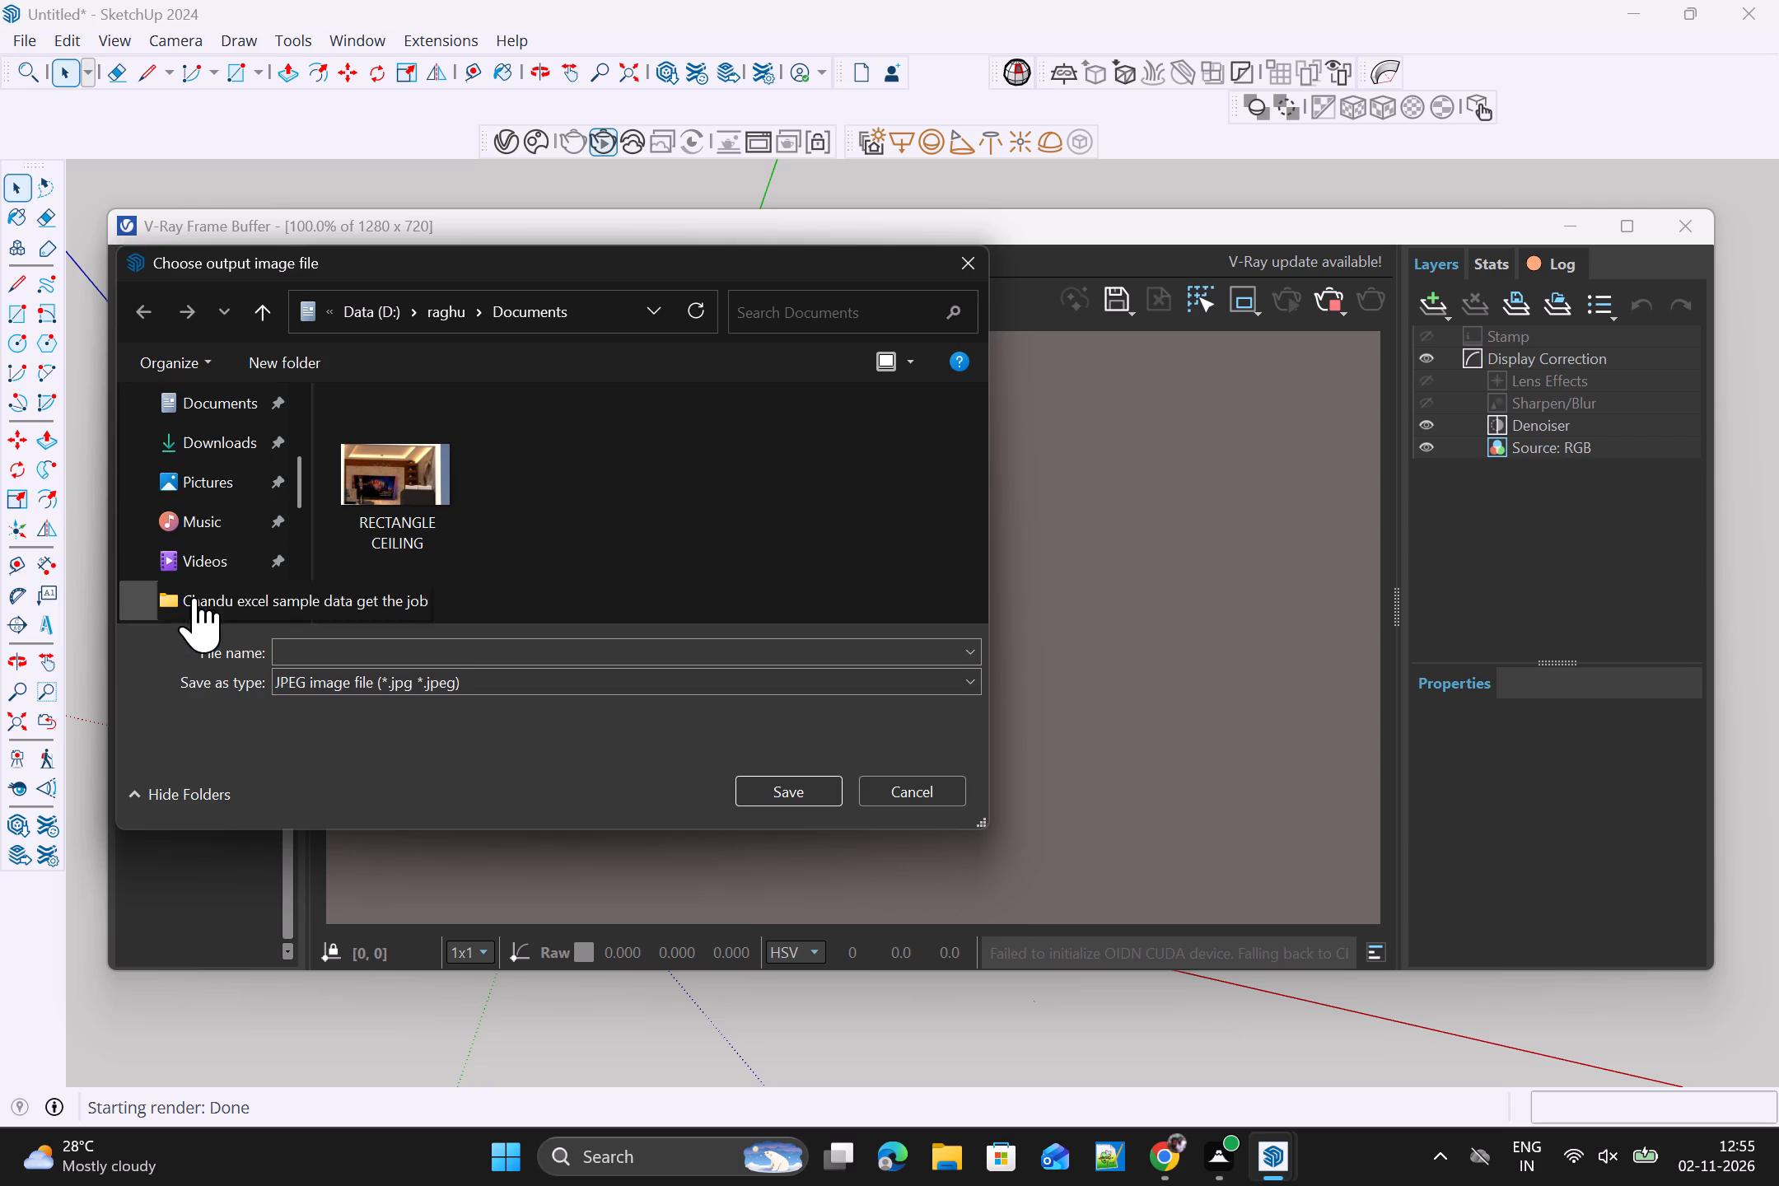
click(220, 443)
drag(344, 647, 363, 651)
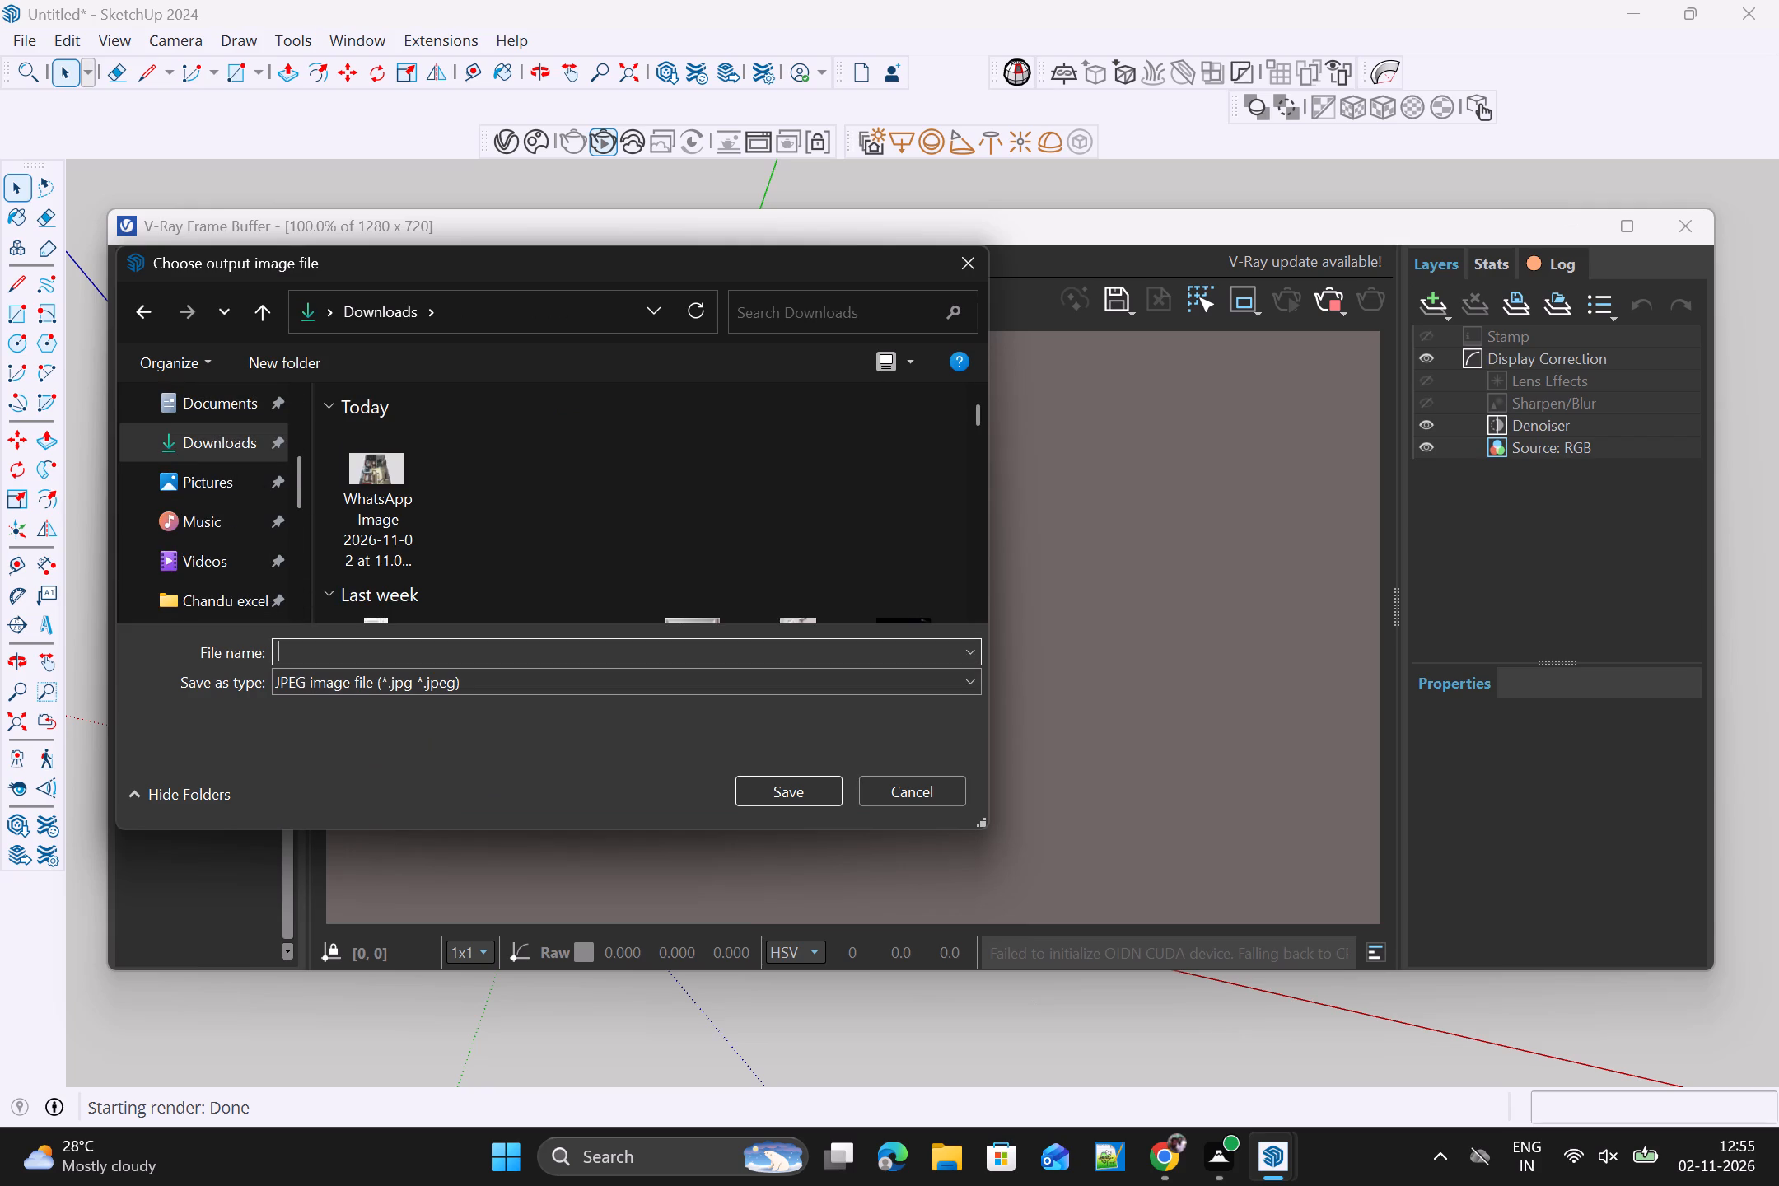
text(2BHK HOUSE)
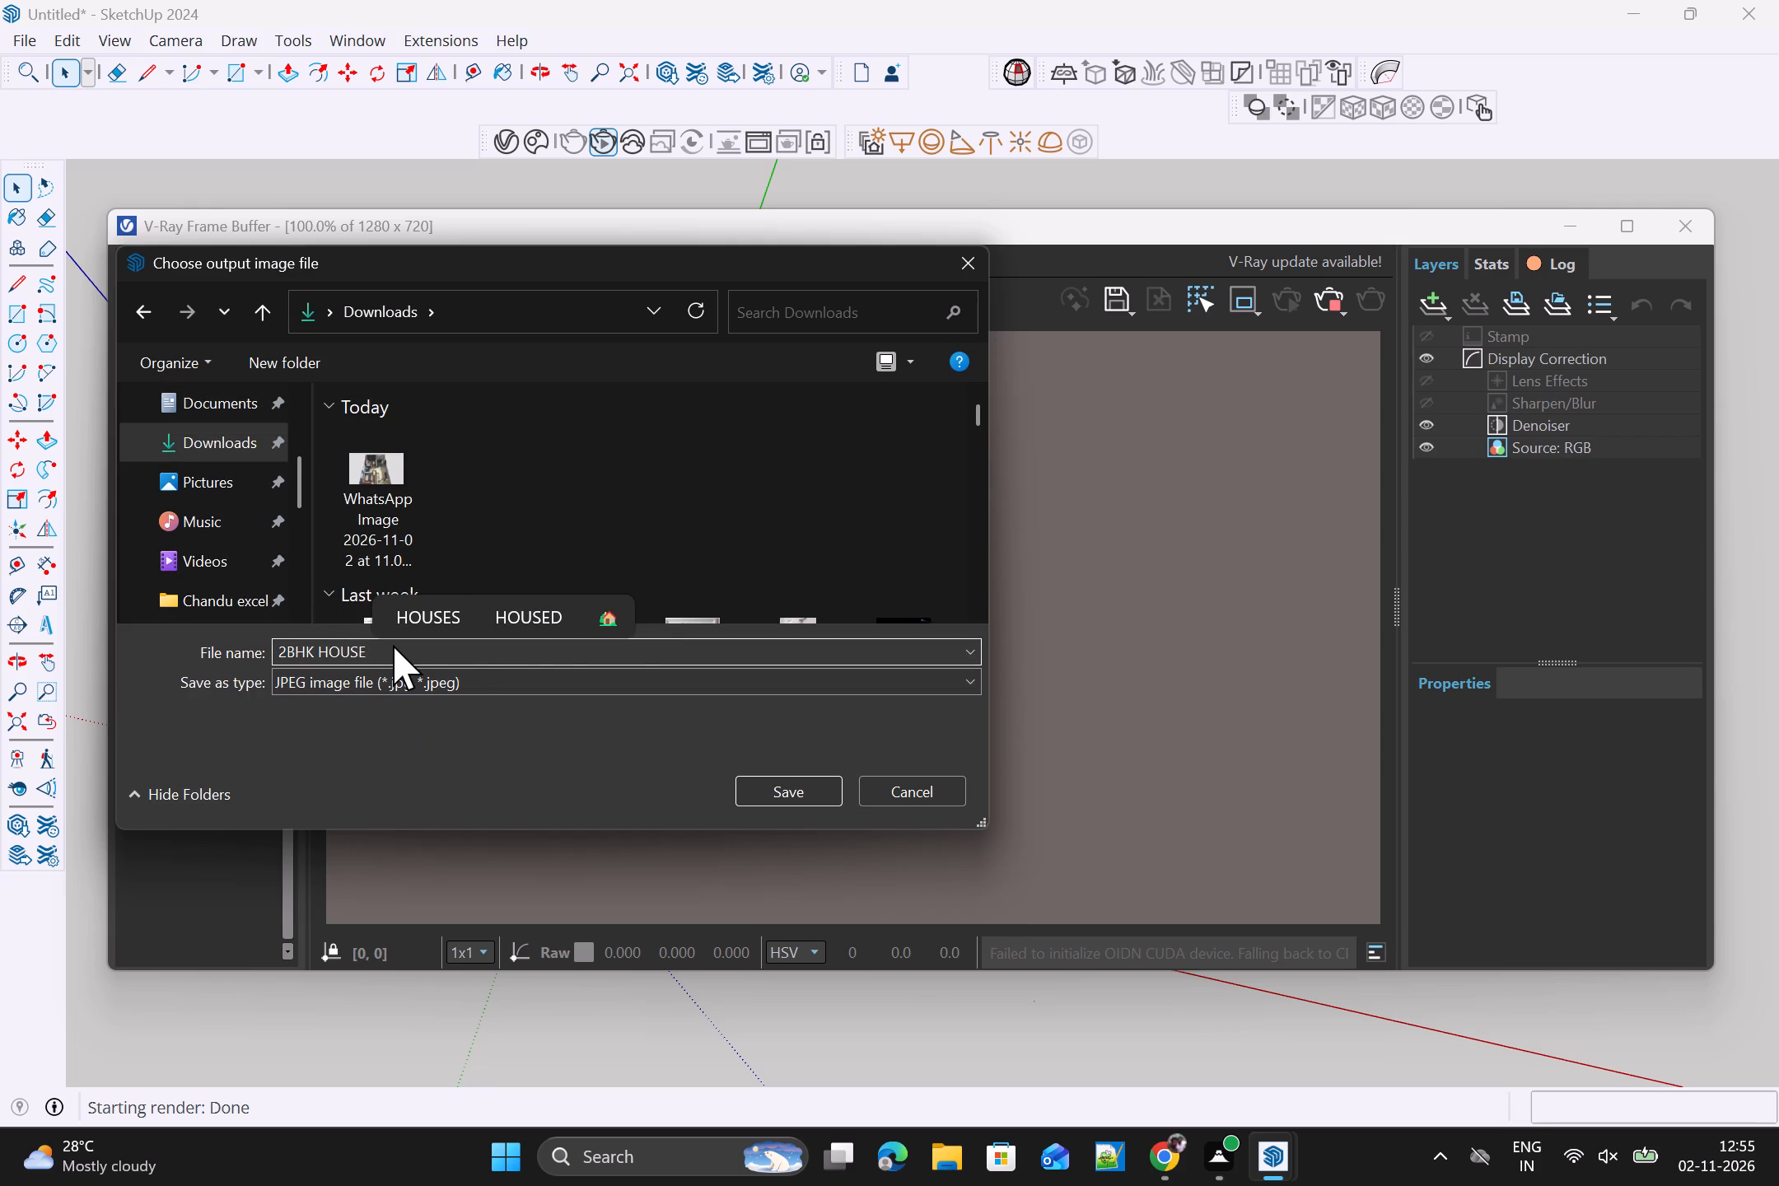
click(764, 795)
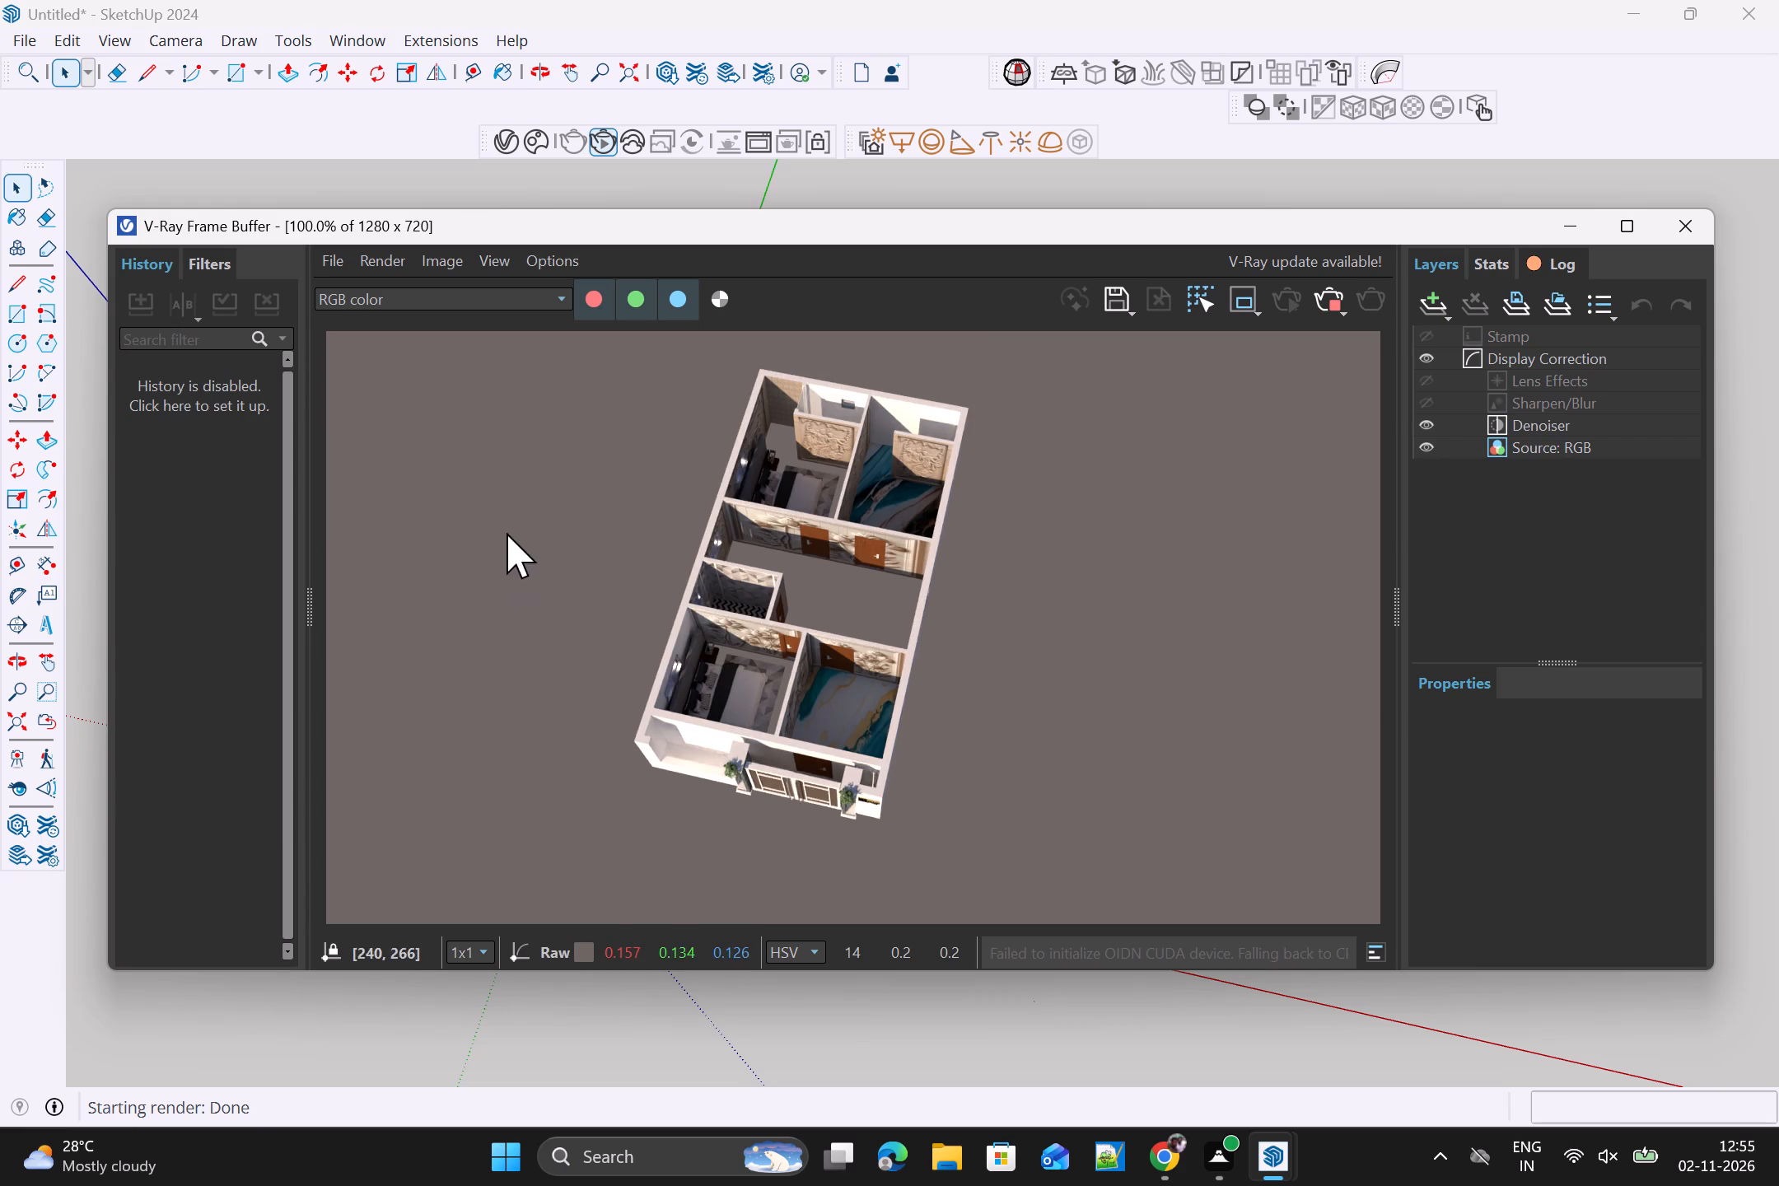
click(1679, 226)
Save the house model as a SketchUp file named 2BHK HOUSE in the FUJI SKETCHUP folder.
click(26, 40)
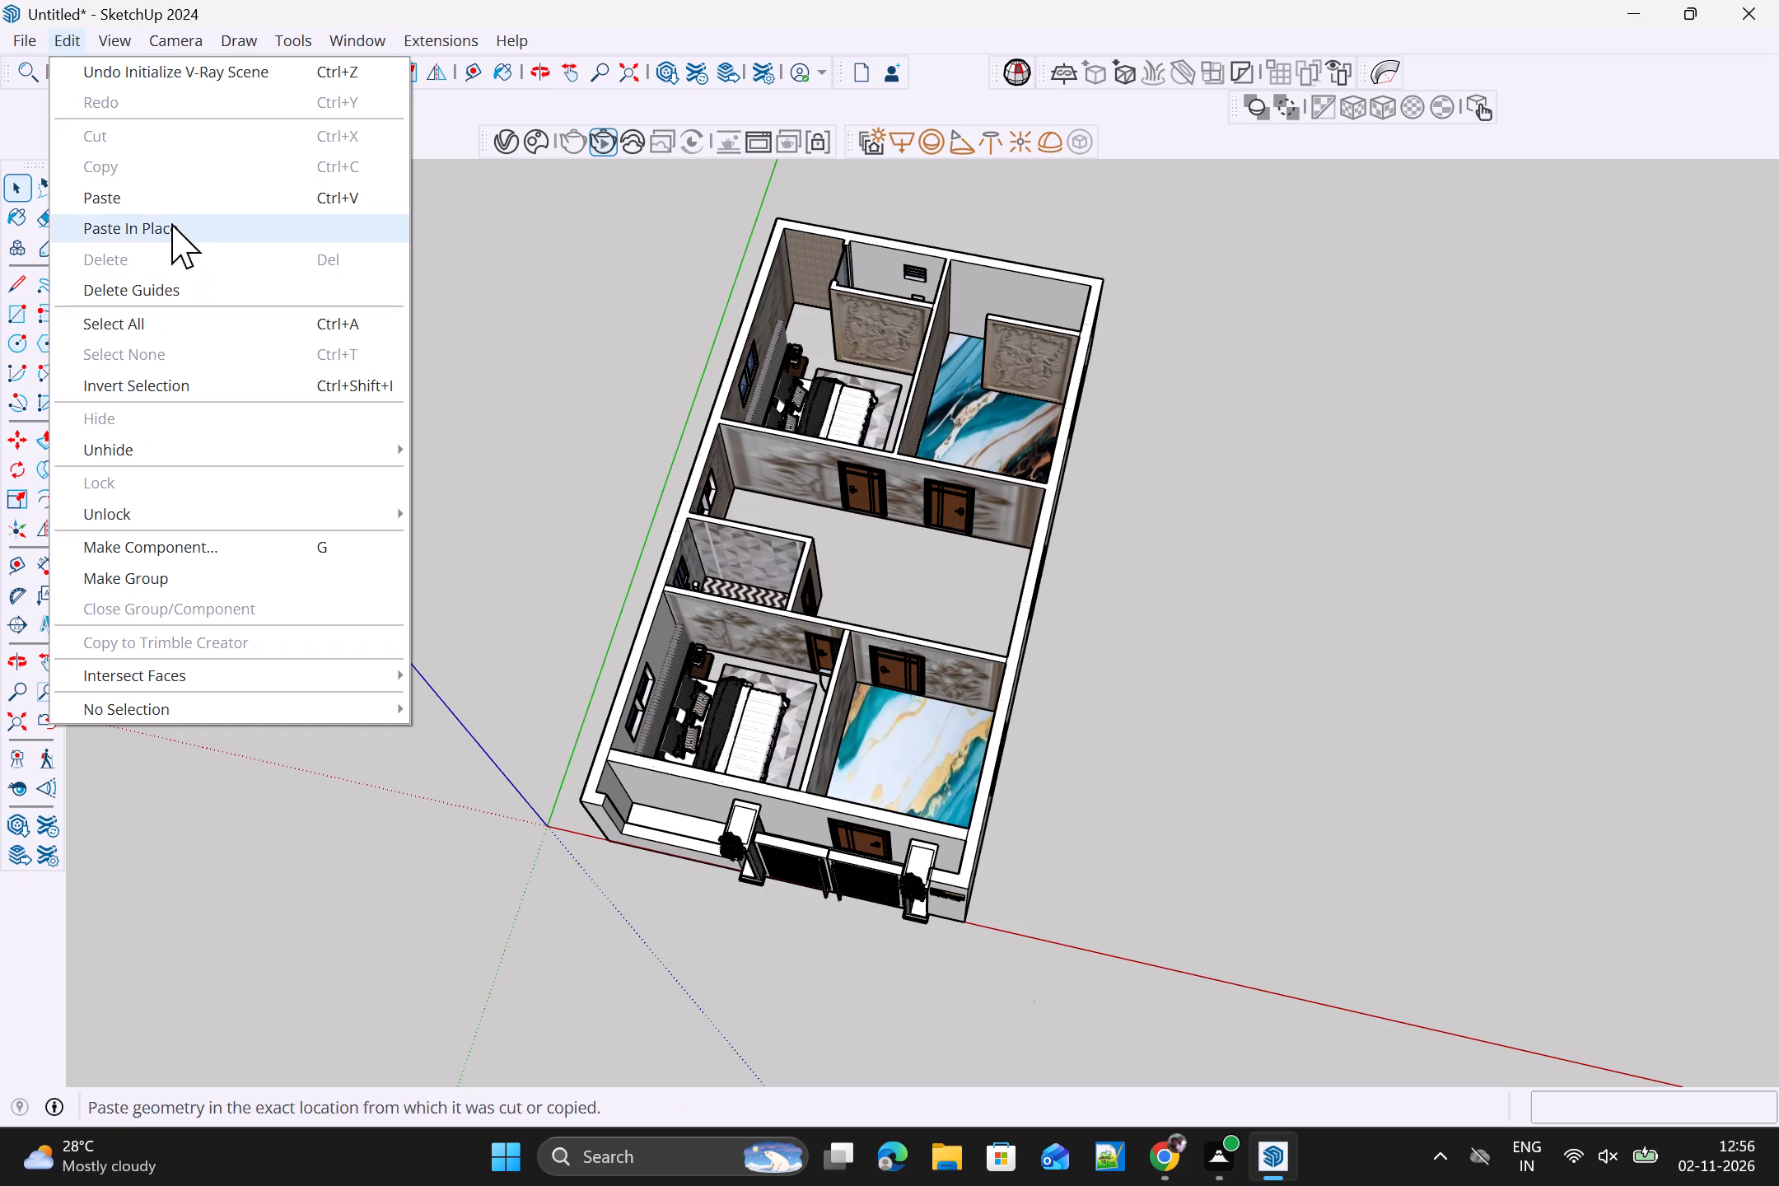
click(85, 195)
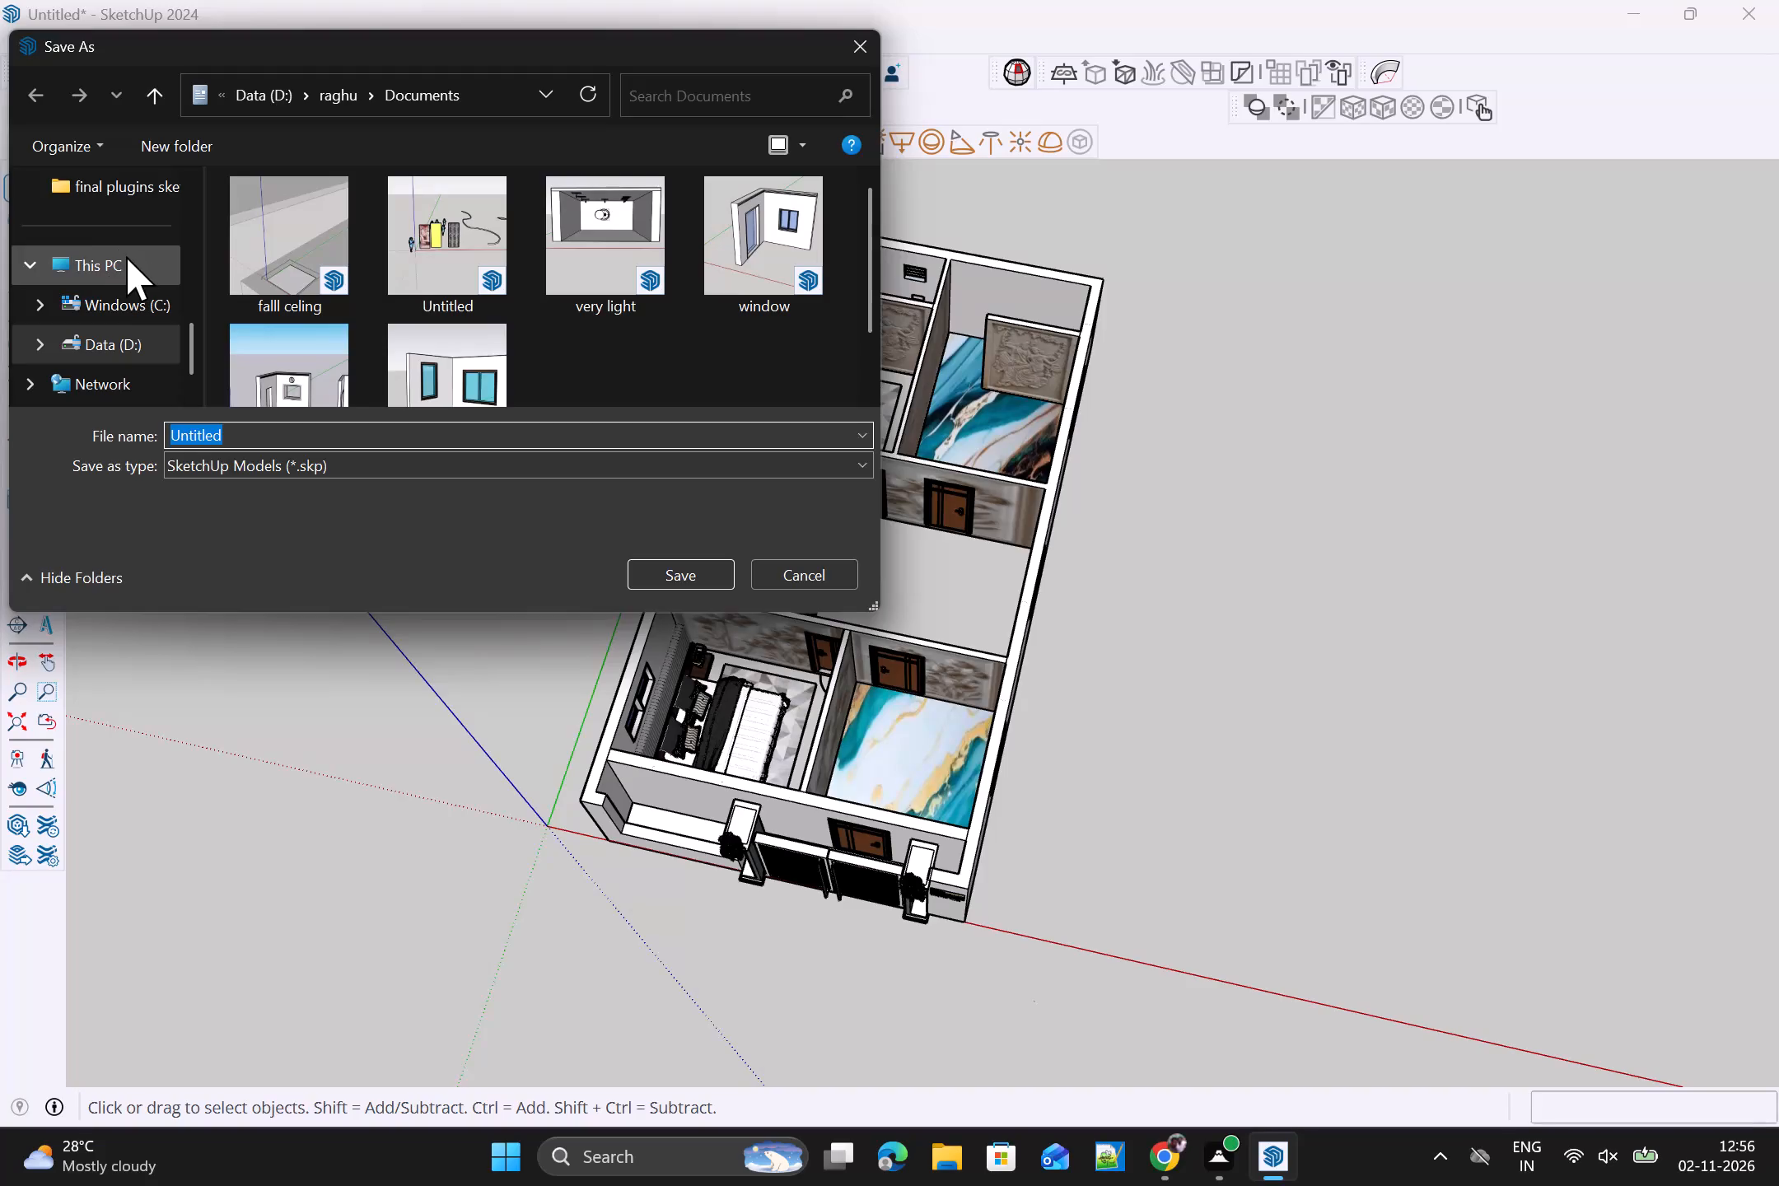
scroll(130, 250, up, 1)
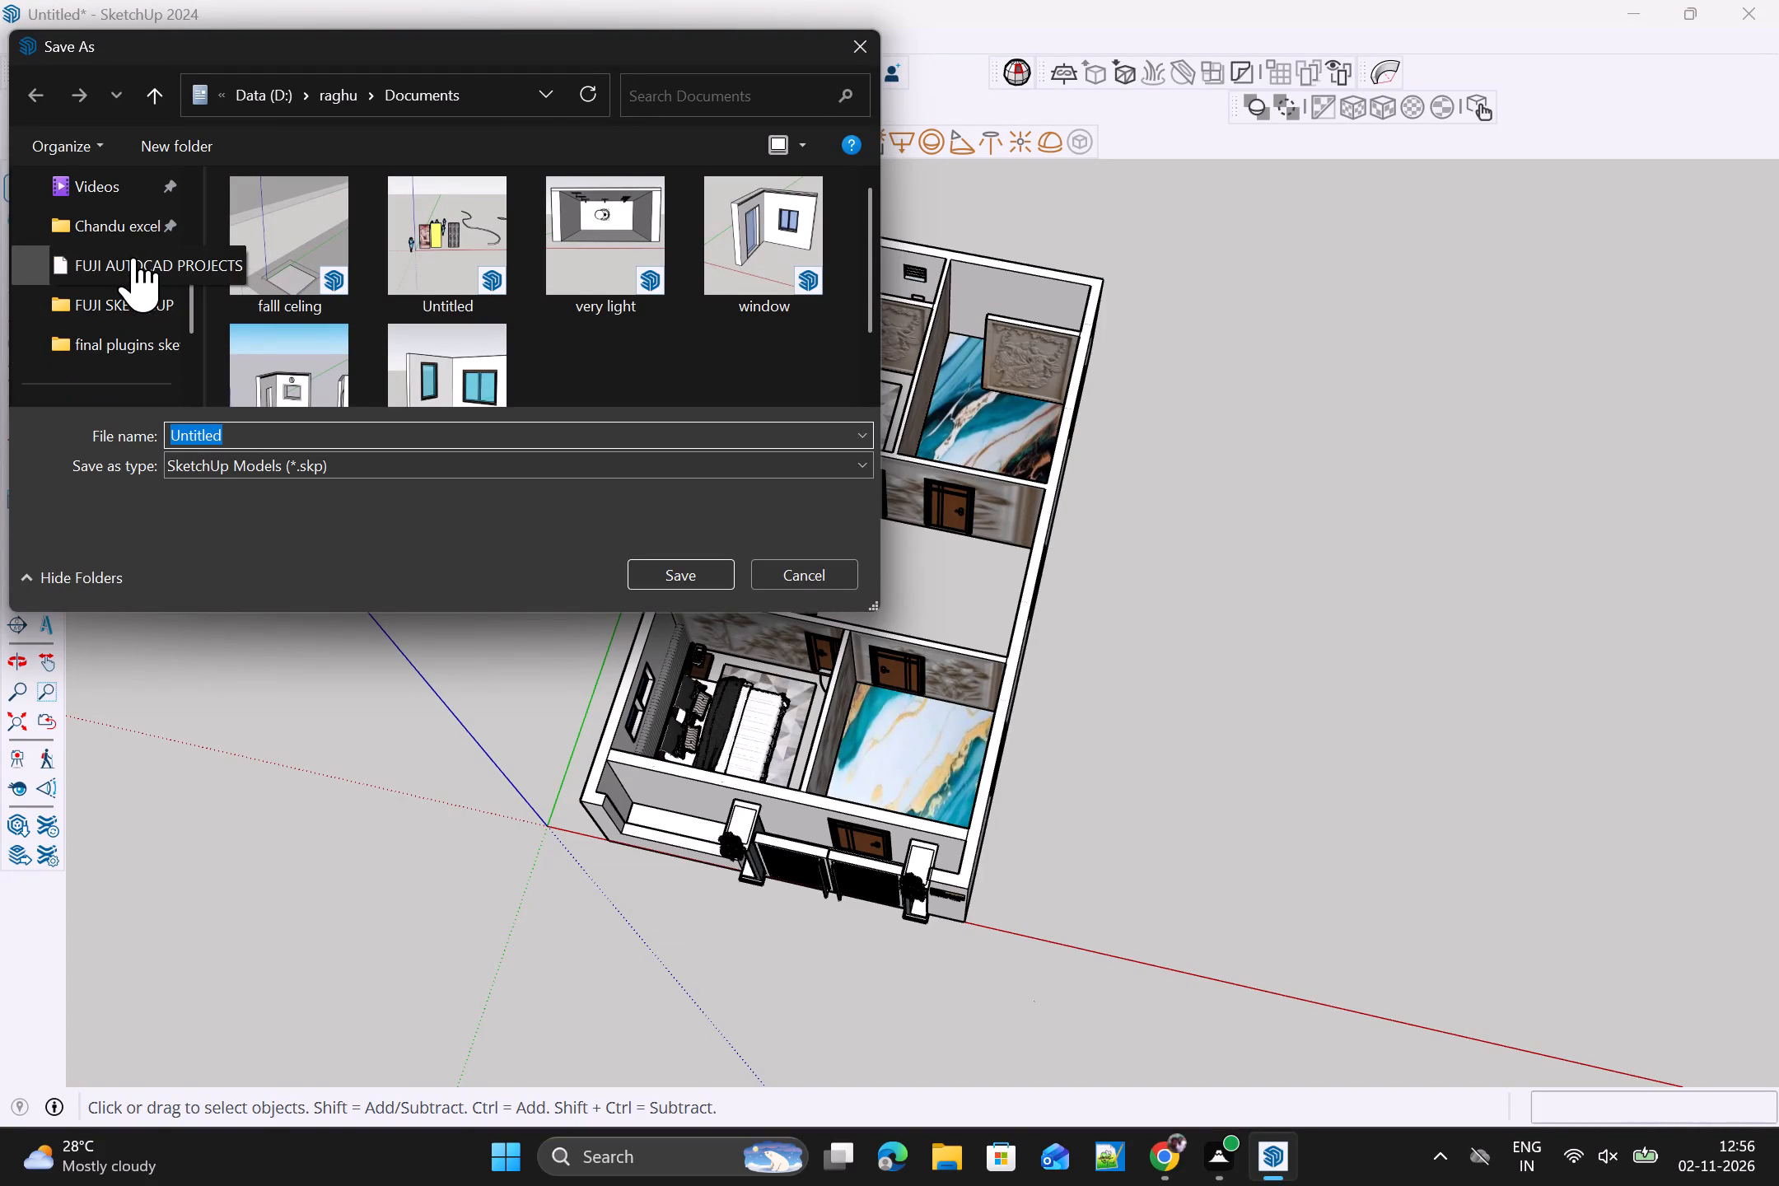
click(128, 307)
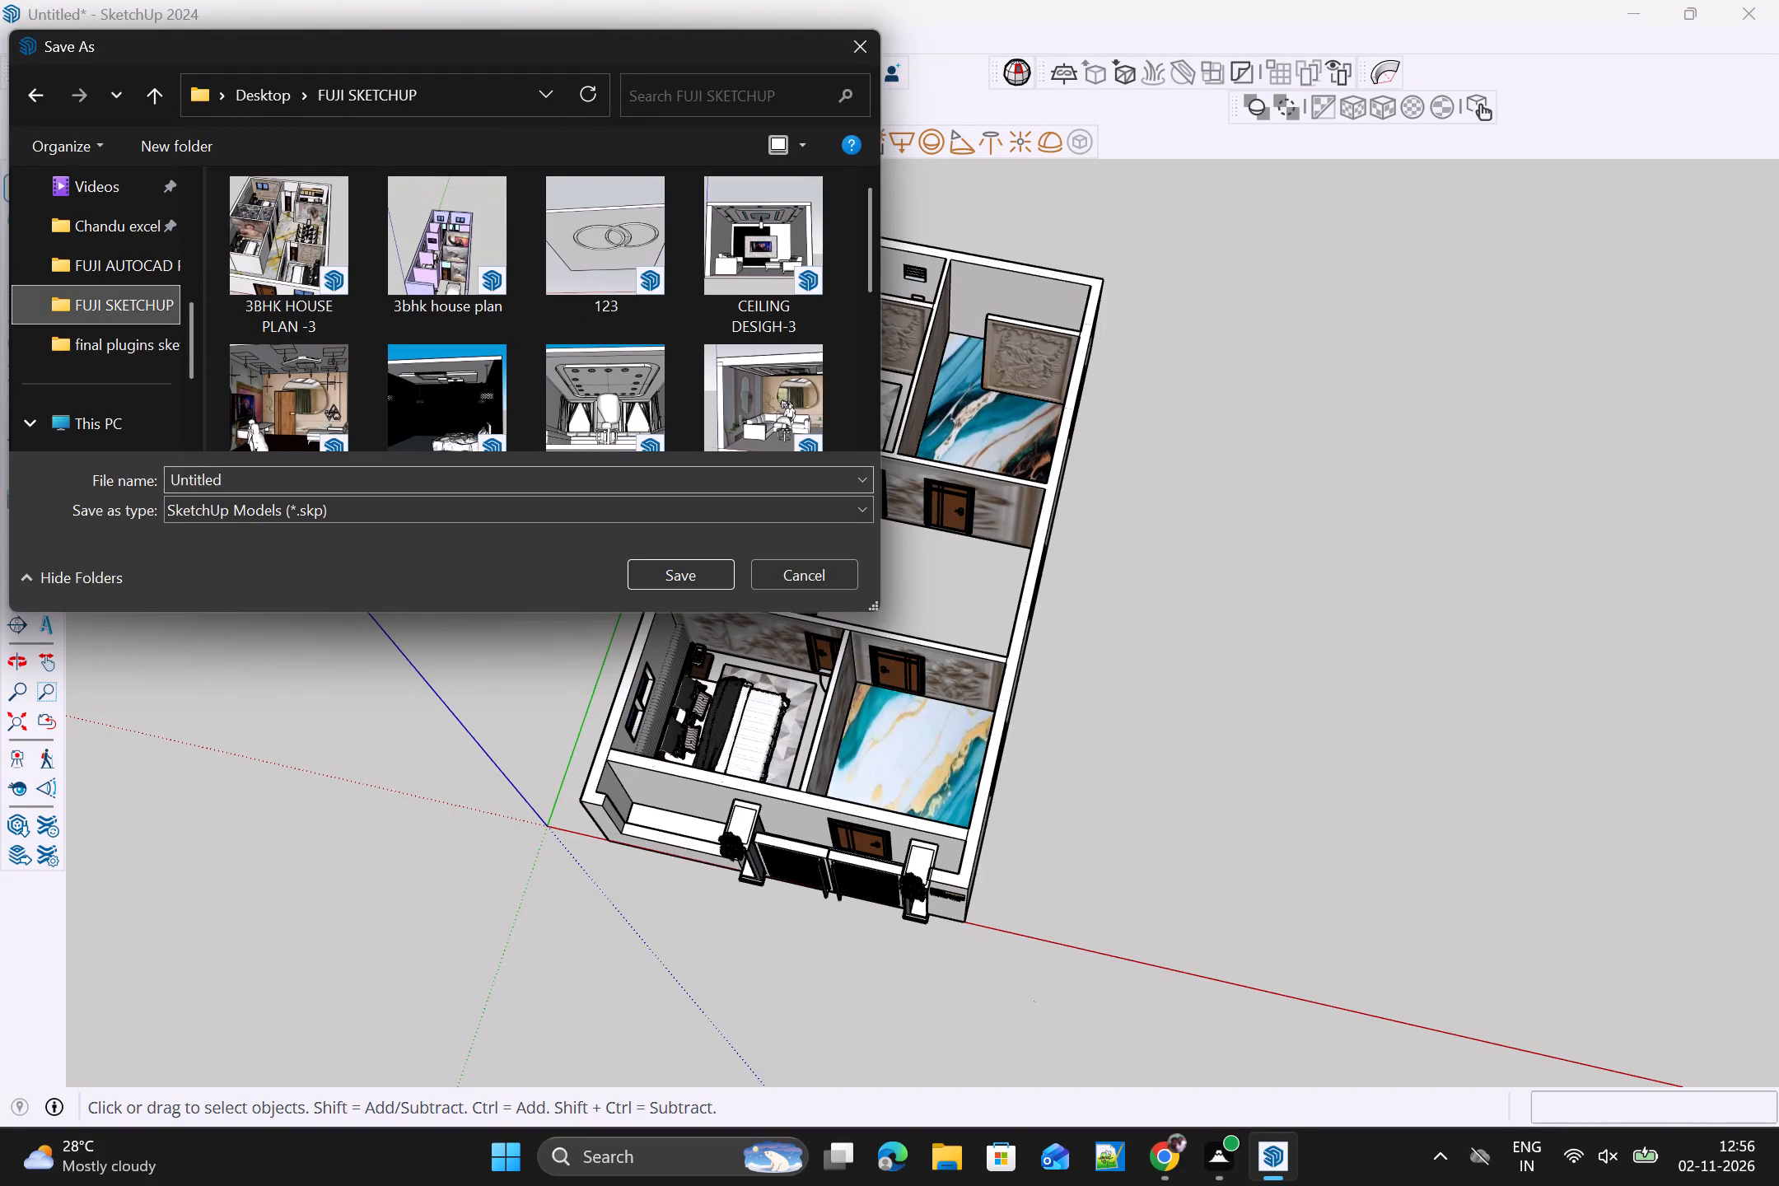
click(265, 471)
key(BackSpace)
text(2BHK HOUSE)
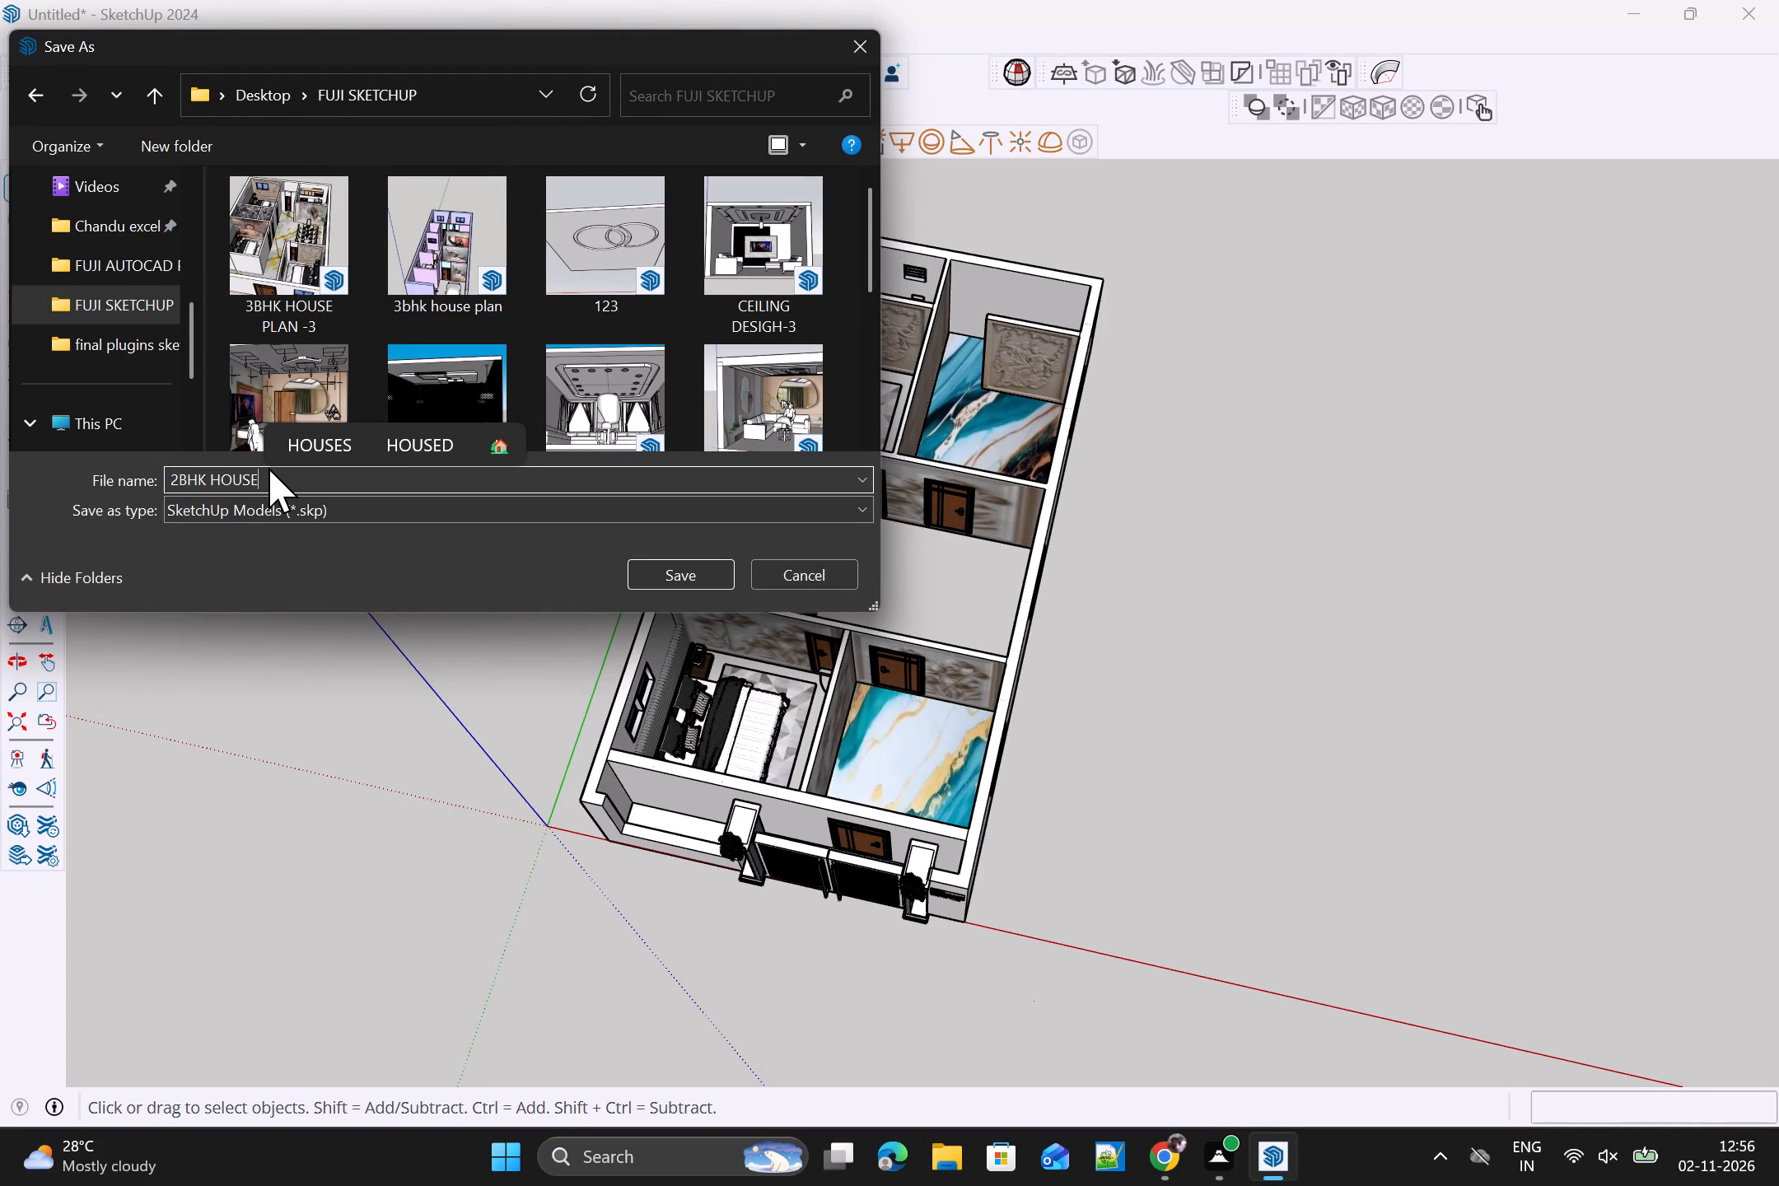
click(687, 597)
click(700, 582)
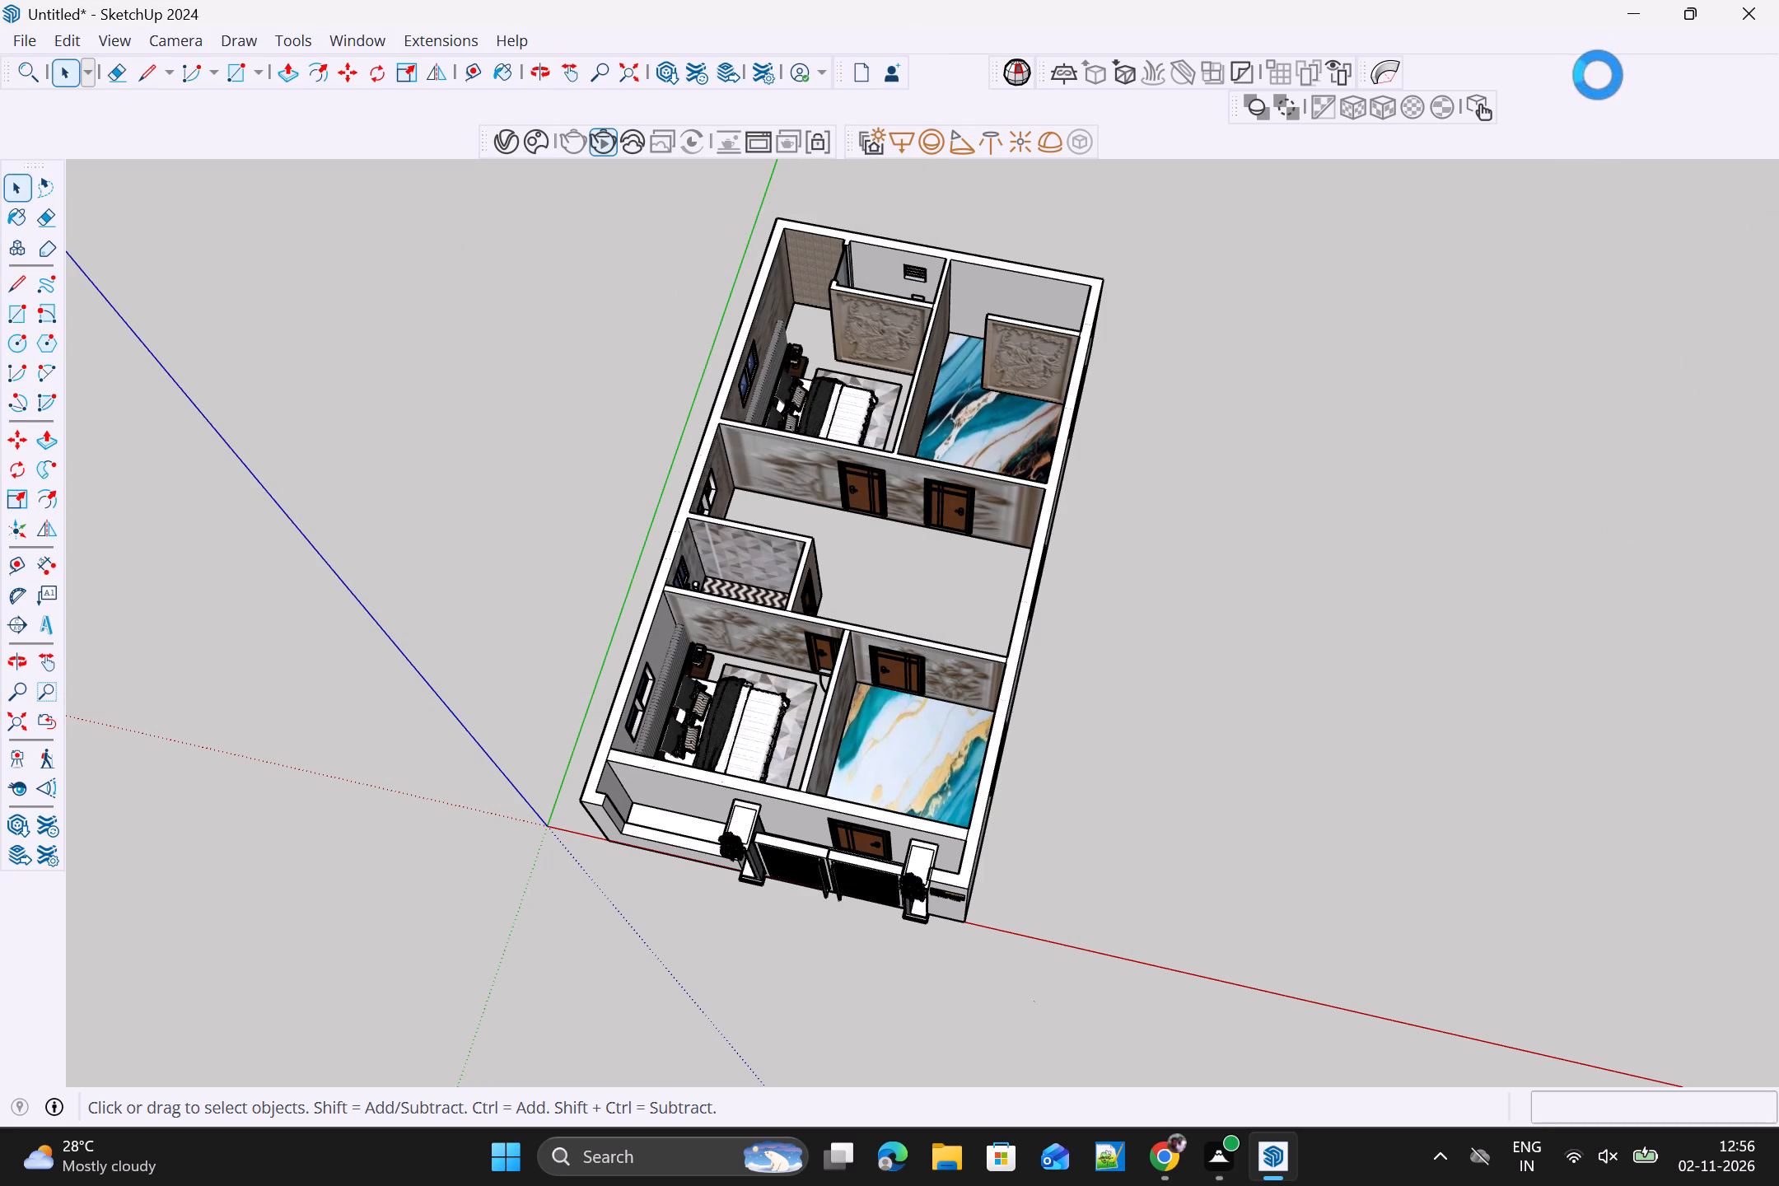